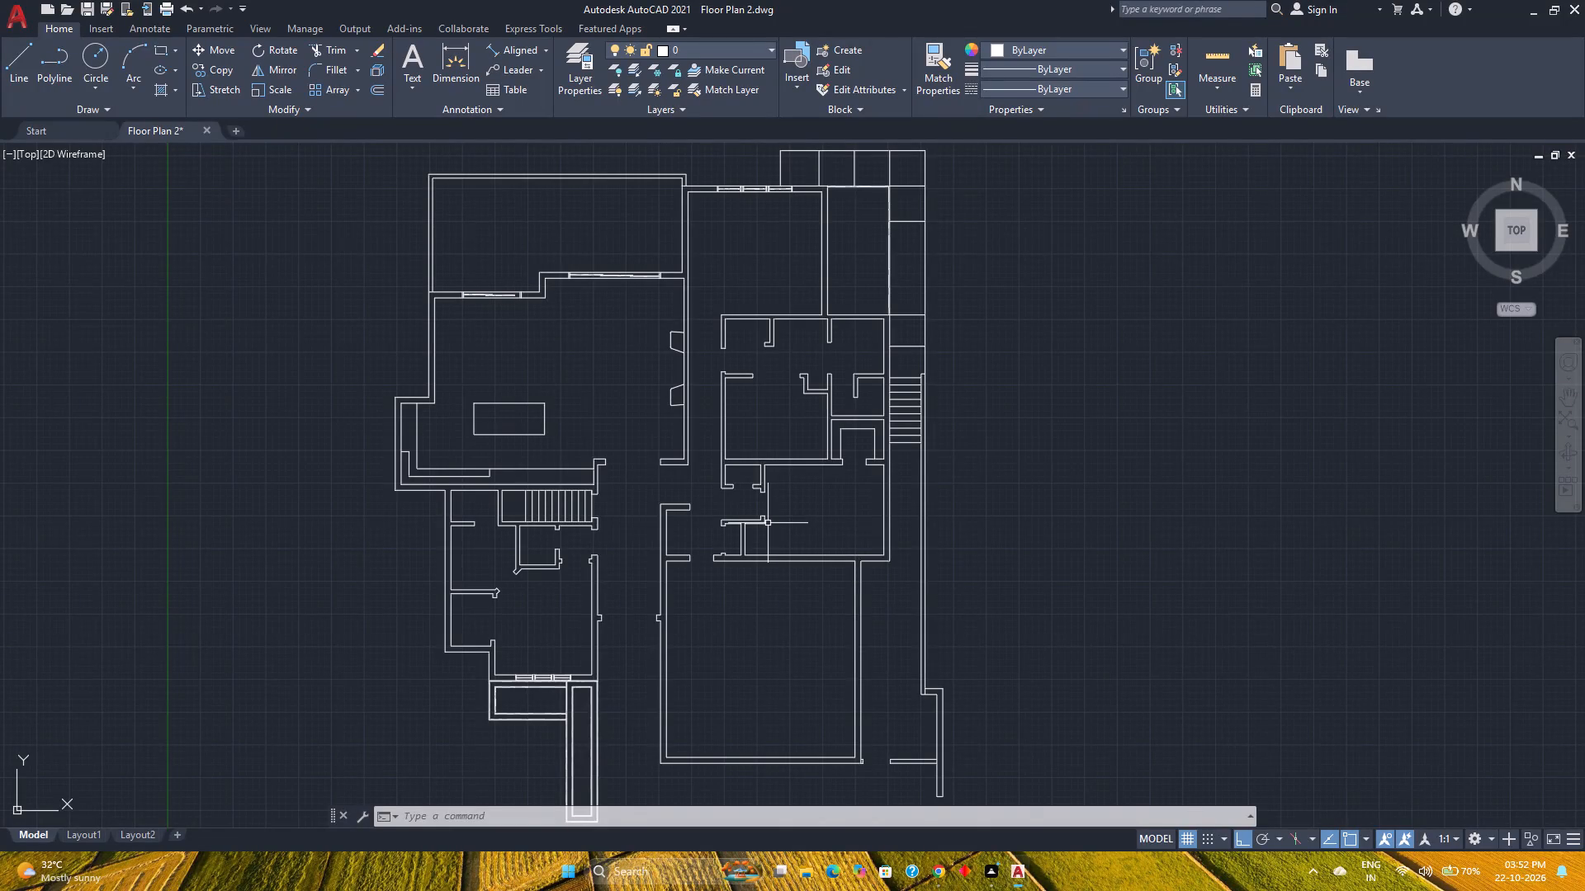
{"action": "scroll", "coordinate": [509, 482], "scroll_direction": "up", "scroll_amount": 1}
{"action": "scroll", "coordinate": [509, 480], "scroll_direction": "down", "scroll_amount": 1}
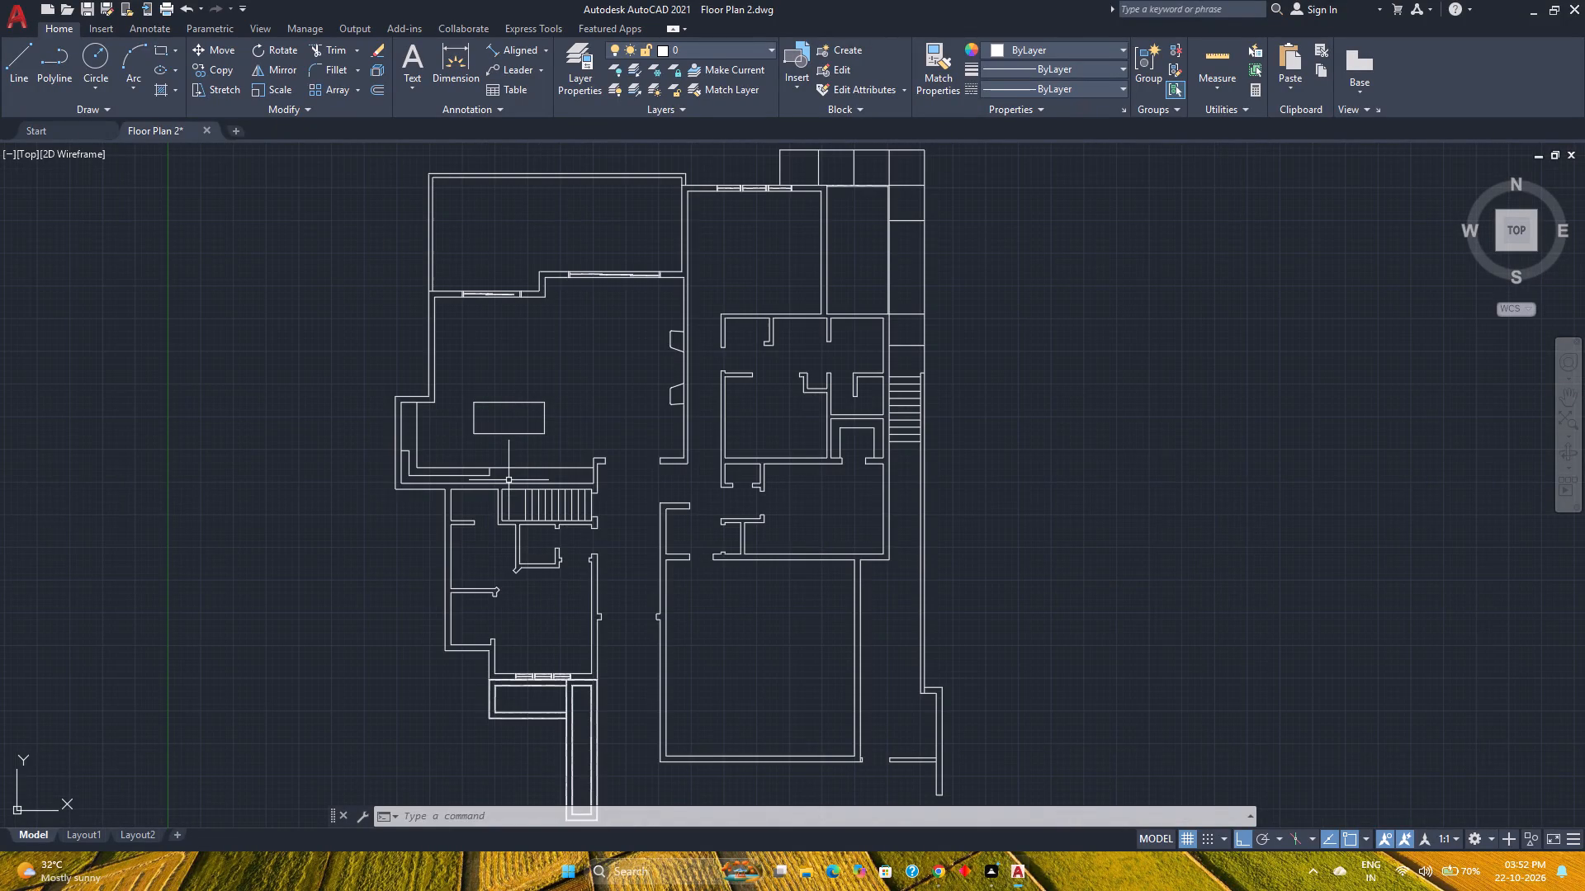
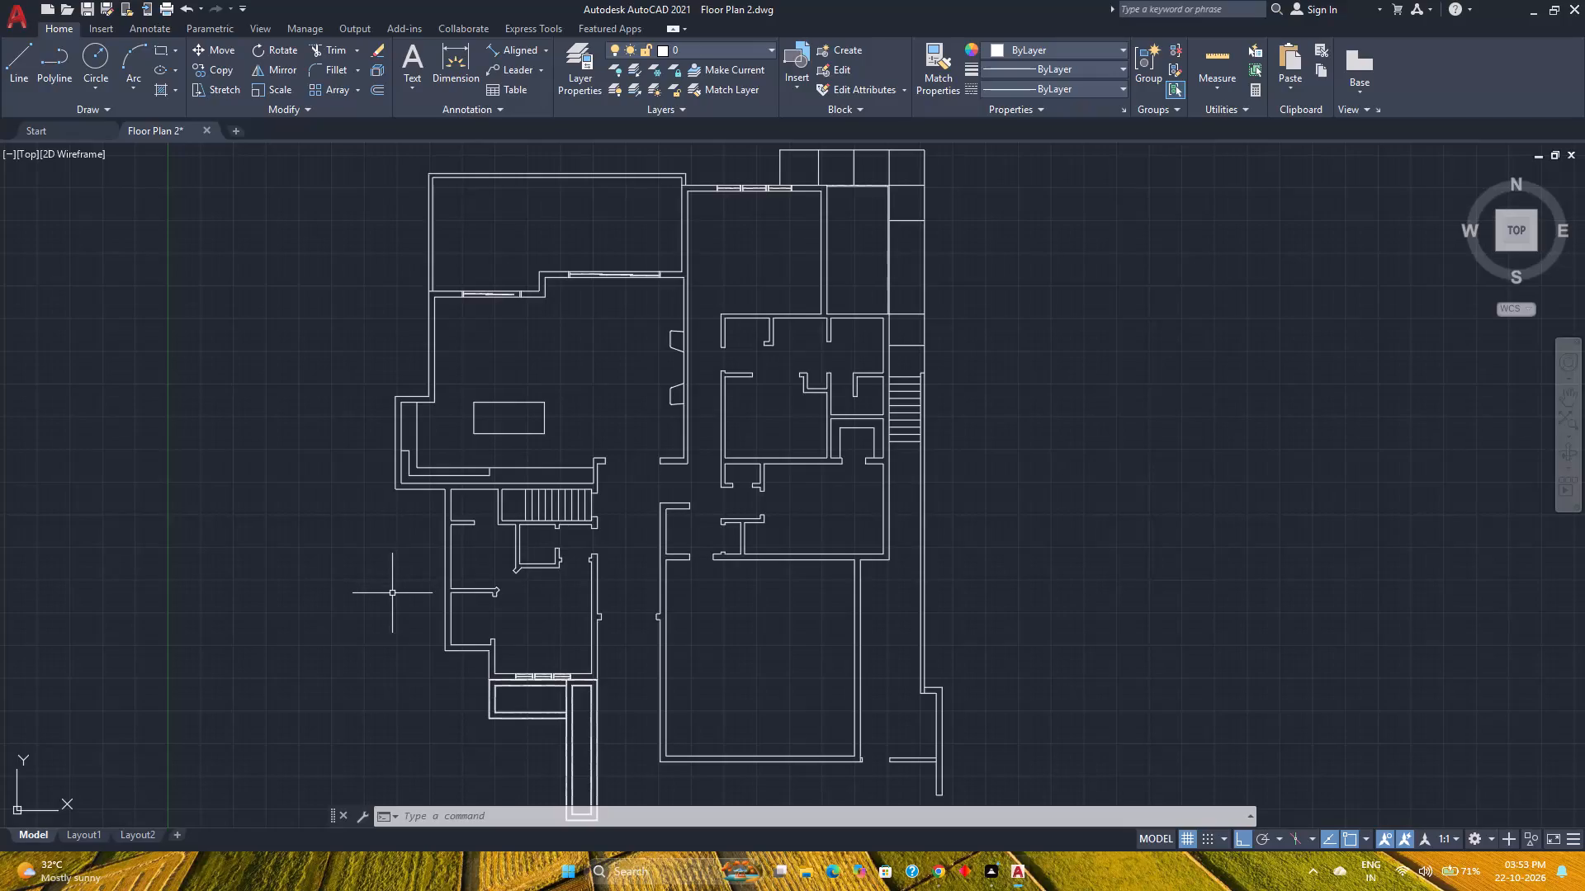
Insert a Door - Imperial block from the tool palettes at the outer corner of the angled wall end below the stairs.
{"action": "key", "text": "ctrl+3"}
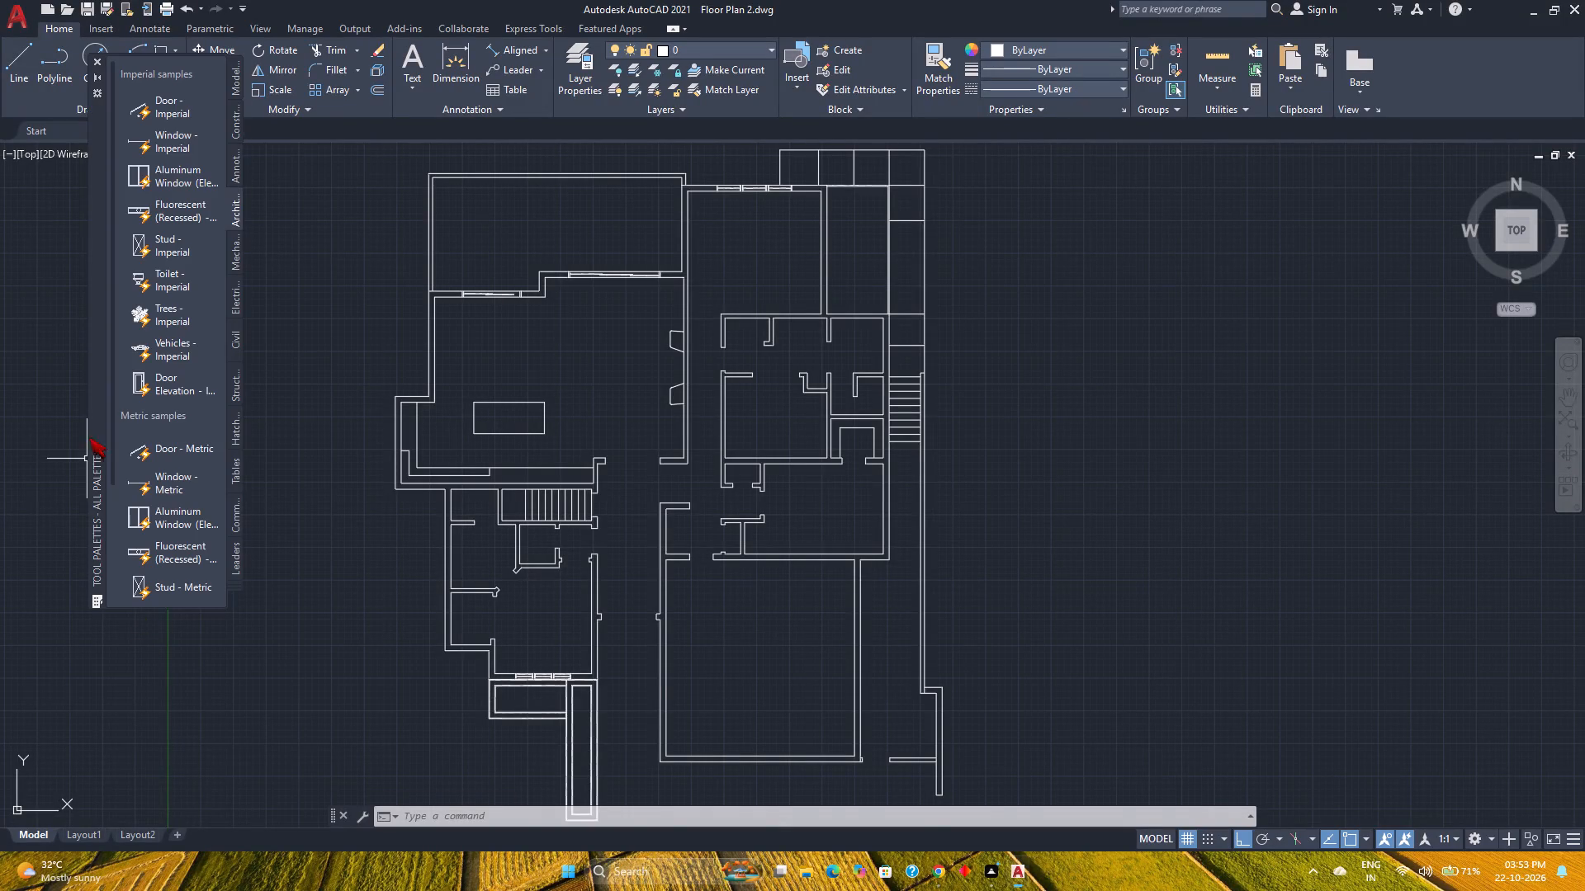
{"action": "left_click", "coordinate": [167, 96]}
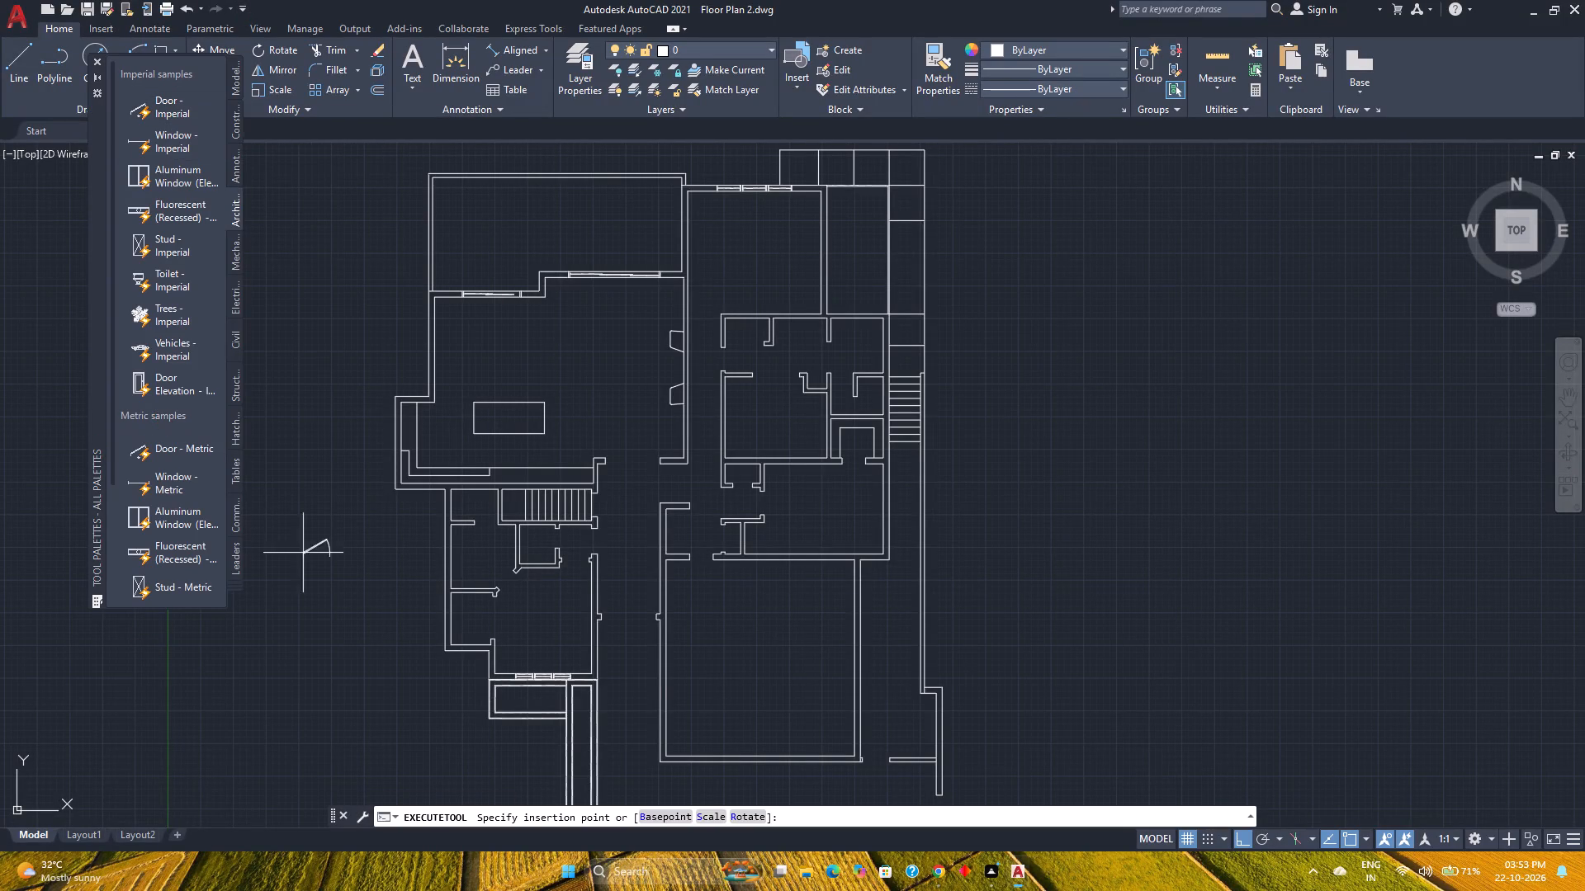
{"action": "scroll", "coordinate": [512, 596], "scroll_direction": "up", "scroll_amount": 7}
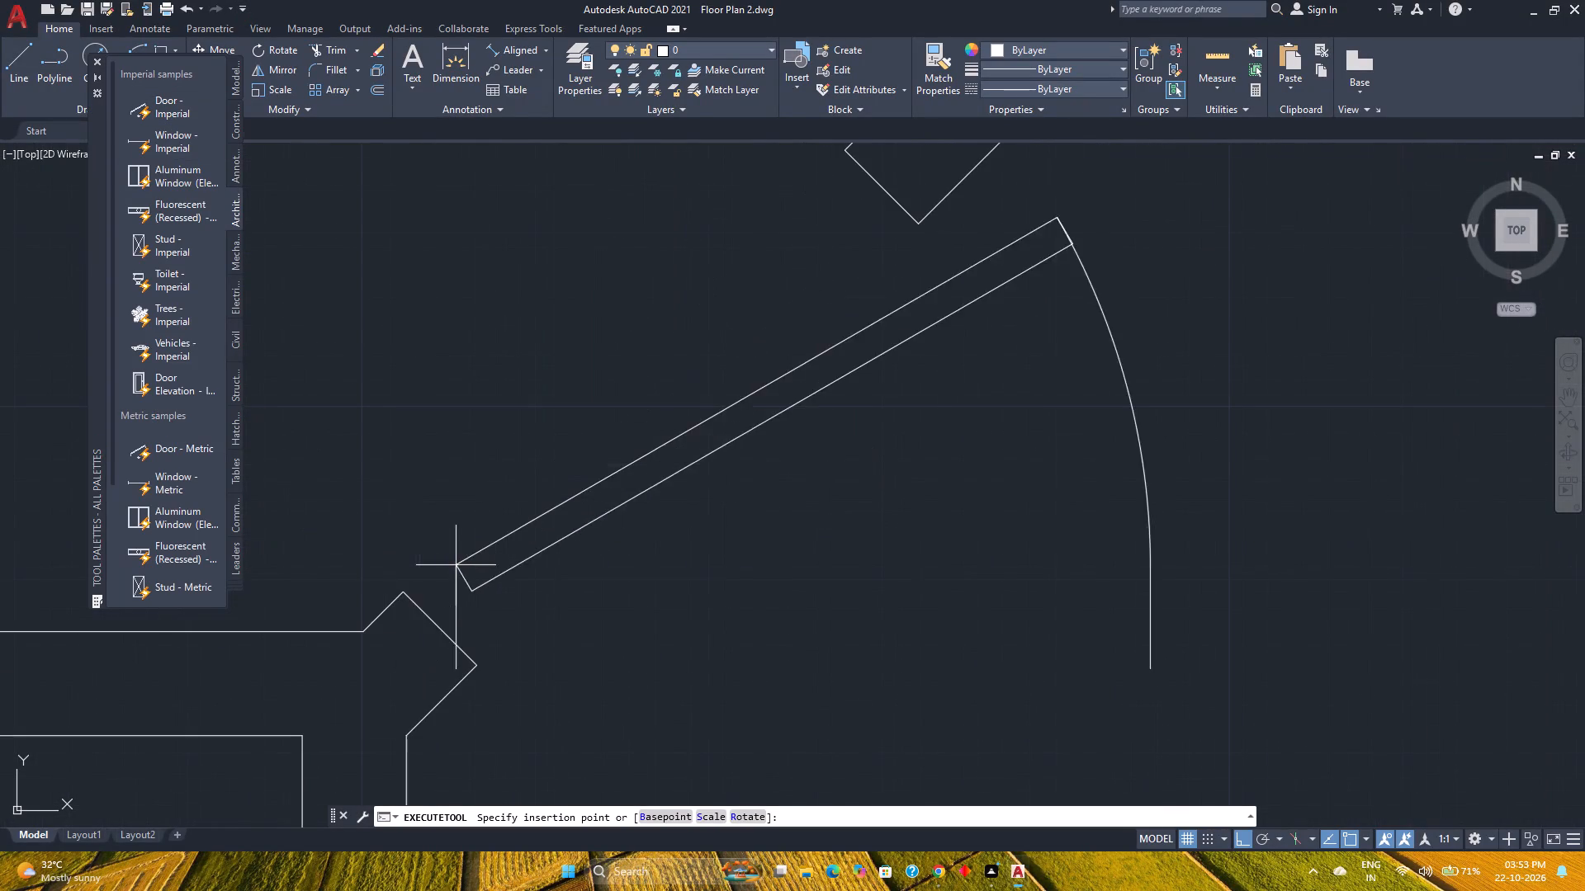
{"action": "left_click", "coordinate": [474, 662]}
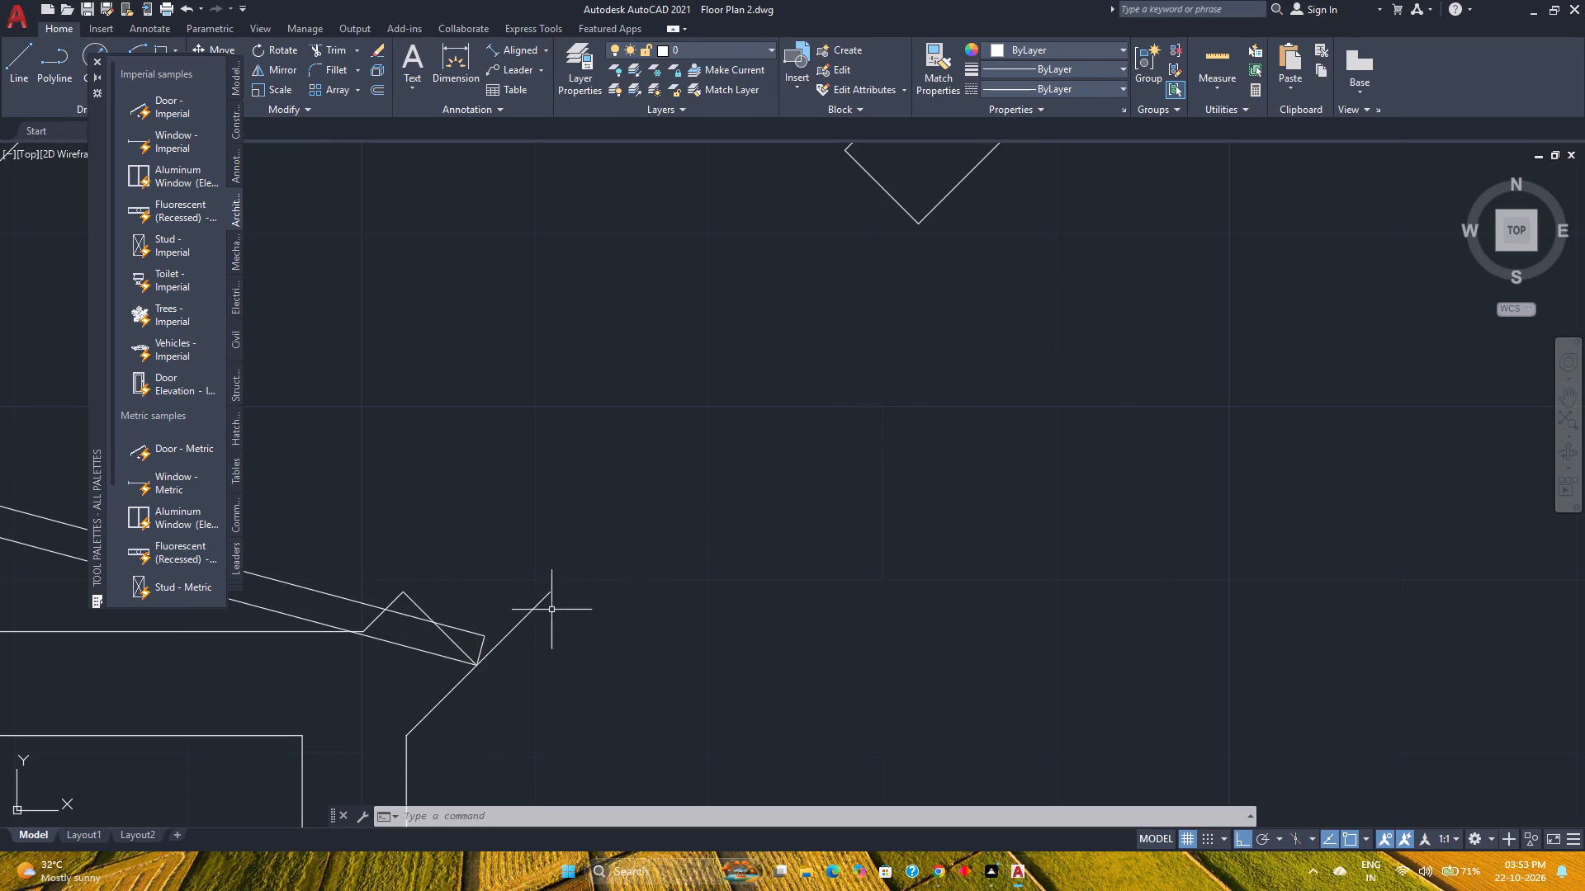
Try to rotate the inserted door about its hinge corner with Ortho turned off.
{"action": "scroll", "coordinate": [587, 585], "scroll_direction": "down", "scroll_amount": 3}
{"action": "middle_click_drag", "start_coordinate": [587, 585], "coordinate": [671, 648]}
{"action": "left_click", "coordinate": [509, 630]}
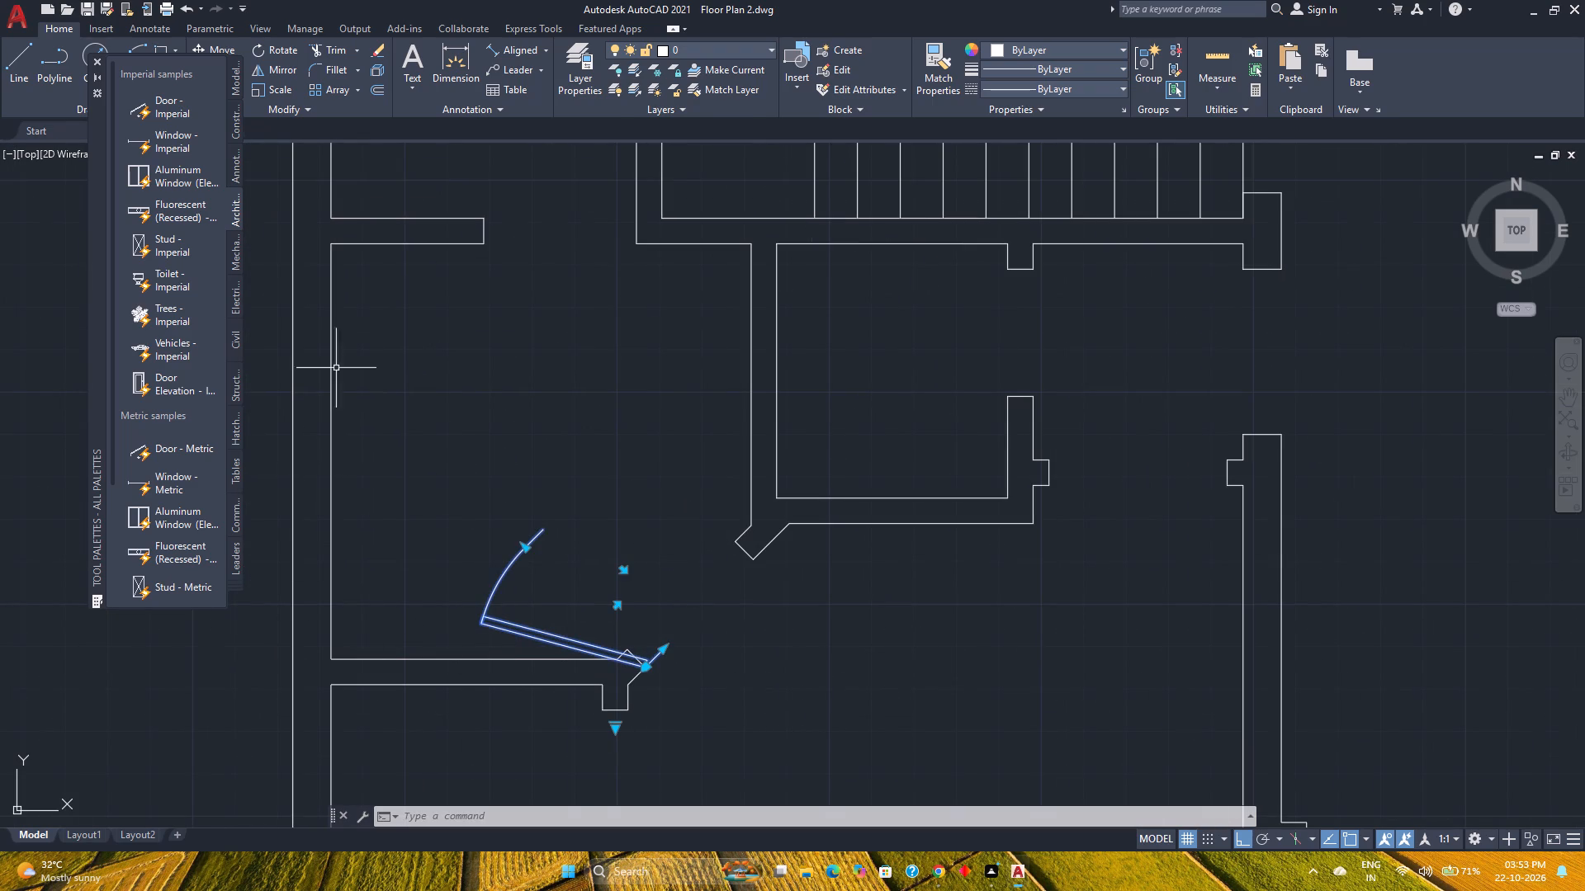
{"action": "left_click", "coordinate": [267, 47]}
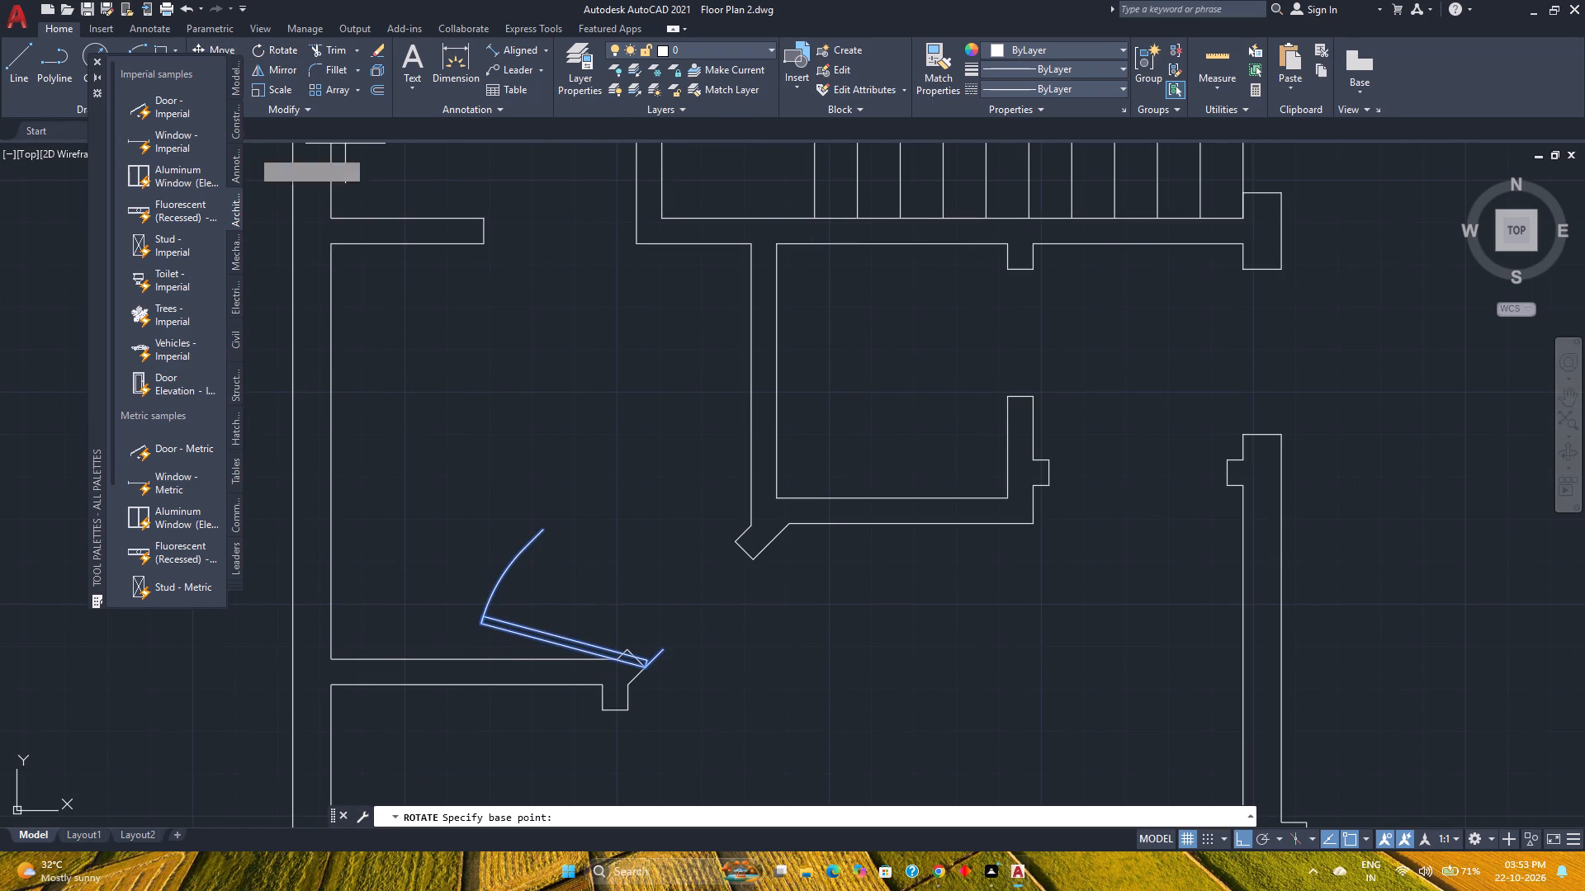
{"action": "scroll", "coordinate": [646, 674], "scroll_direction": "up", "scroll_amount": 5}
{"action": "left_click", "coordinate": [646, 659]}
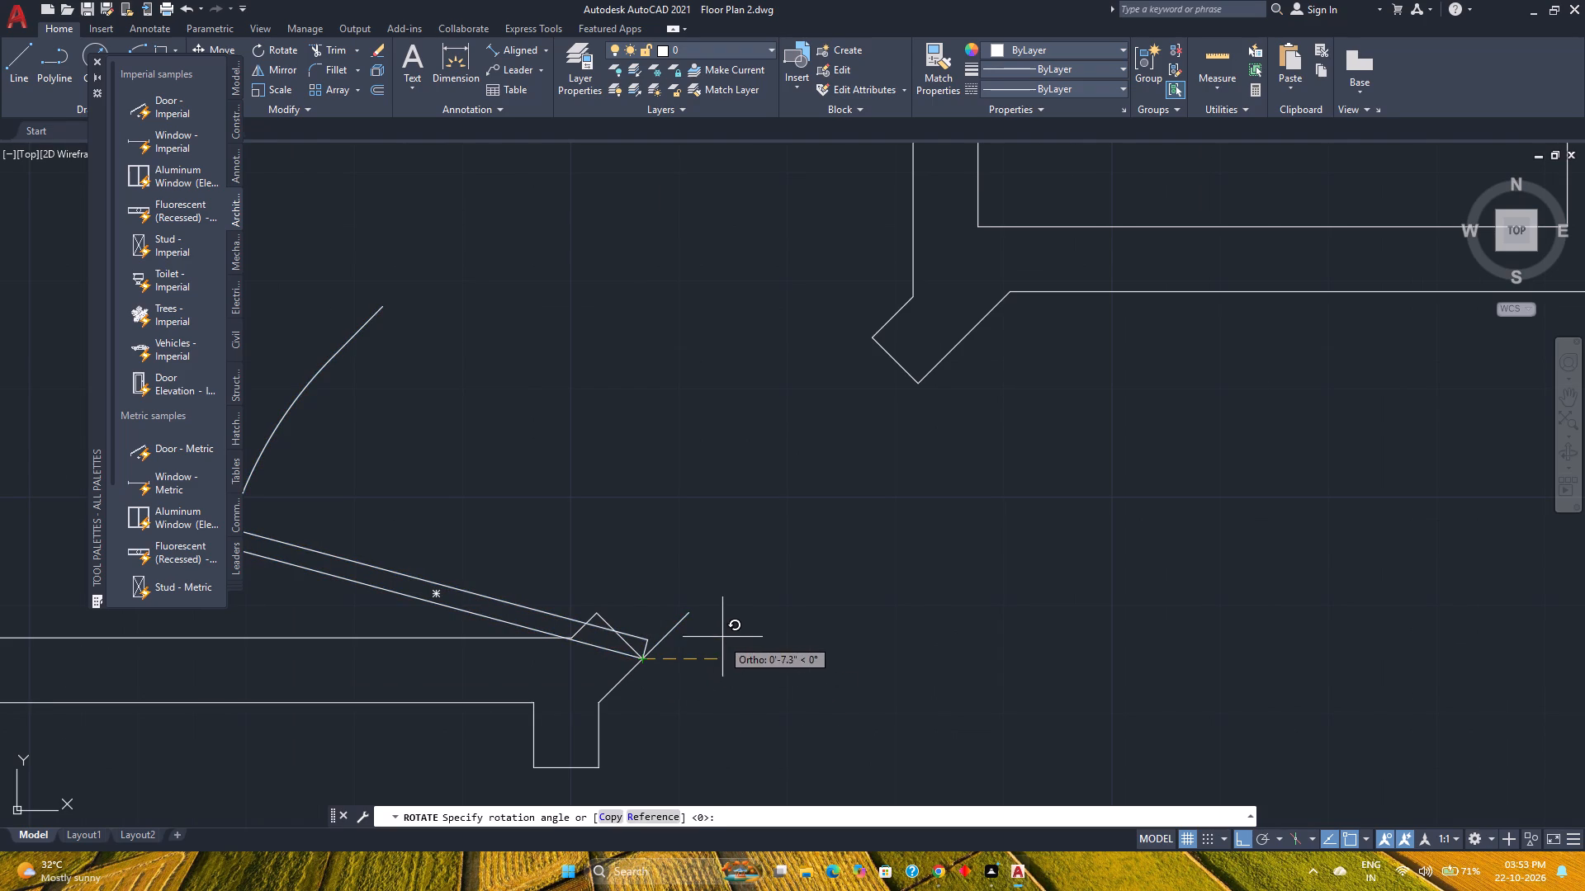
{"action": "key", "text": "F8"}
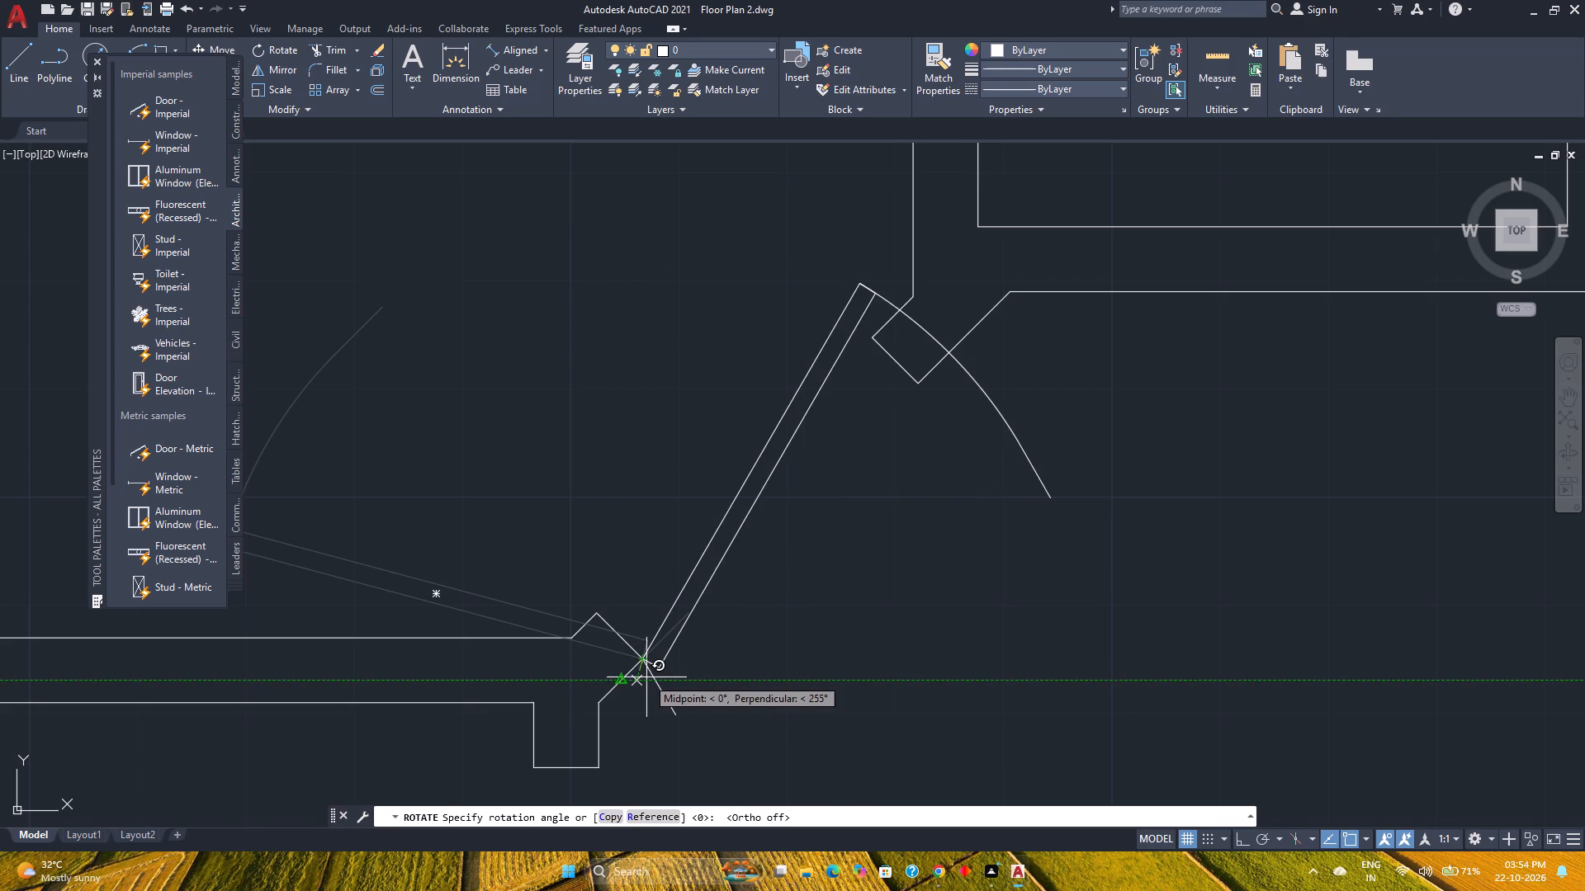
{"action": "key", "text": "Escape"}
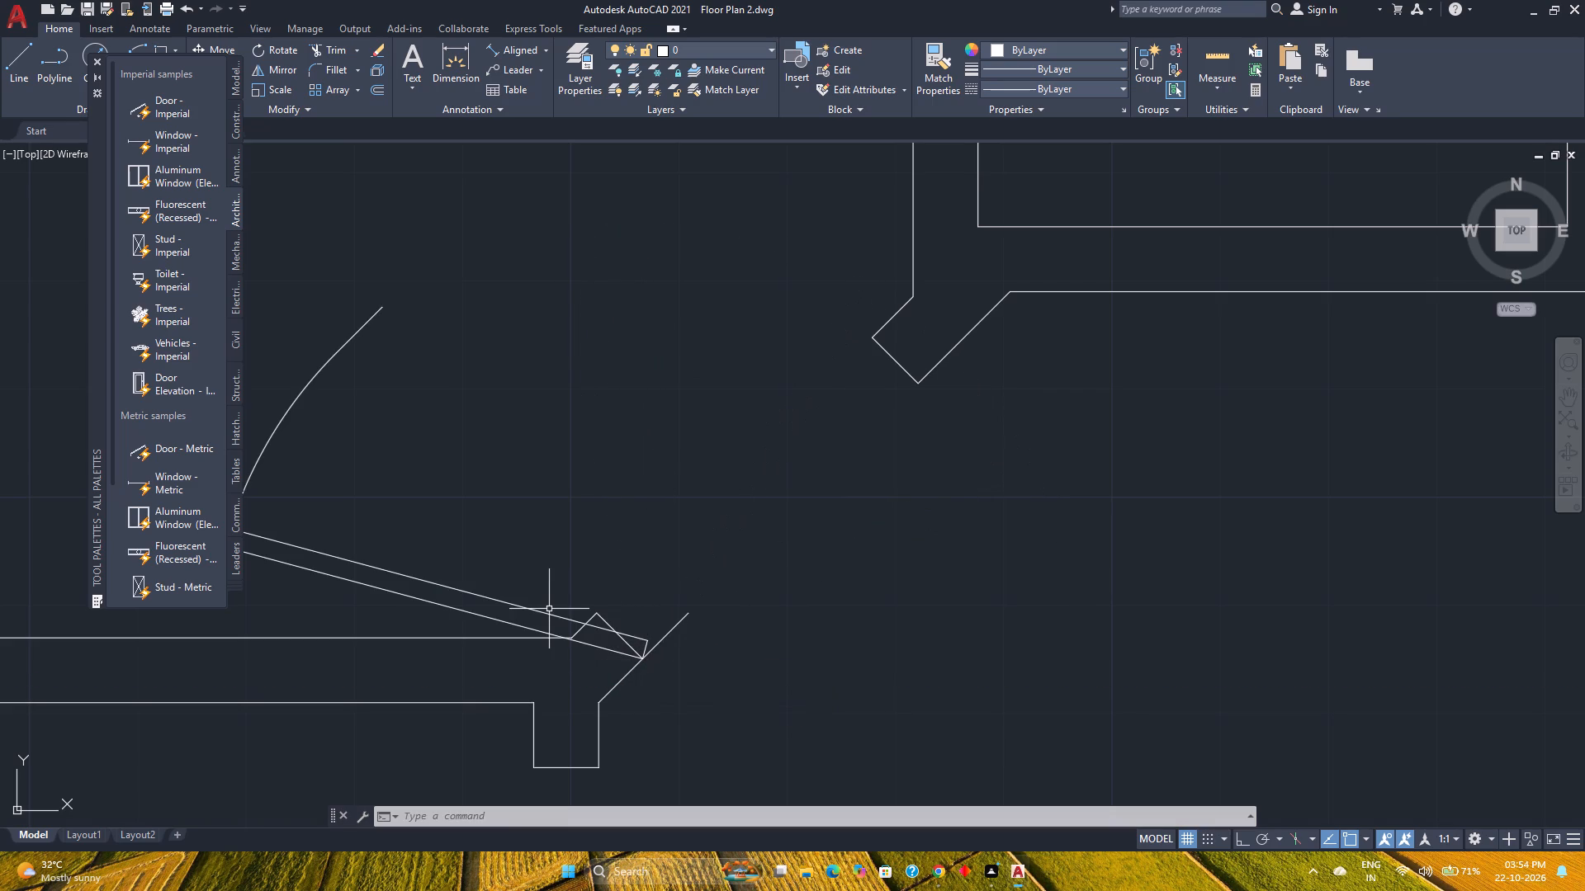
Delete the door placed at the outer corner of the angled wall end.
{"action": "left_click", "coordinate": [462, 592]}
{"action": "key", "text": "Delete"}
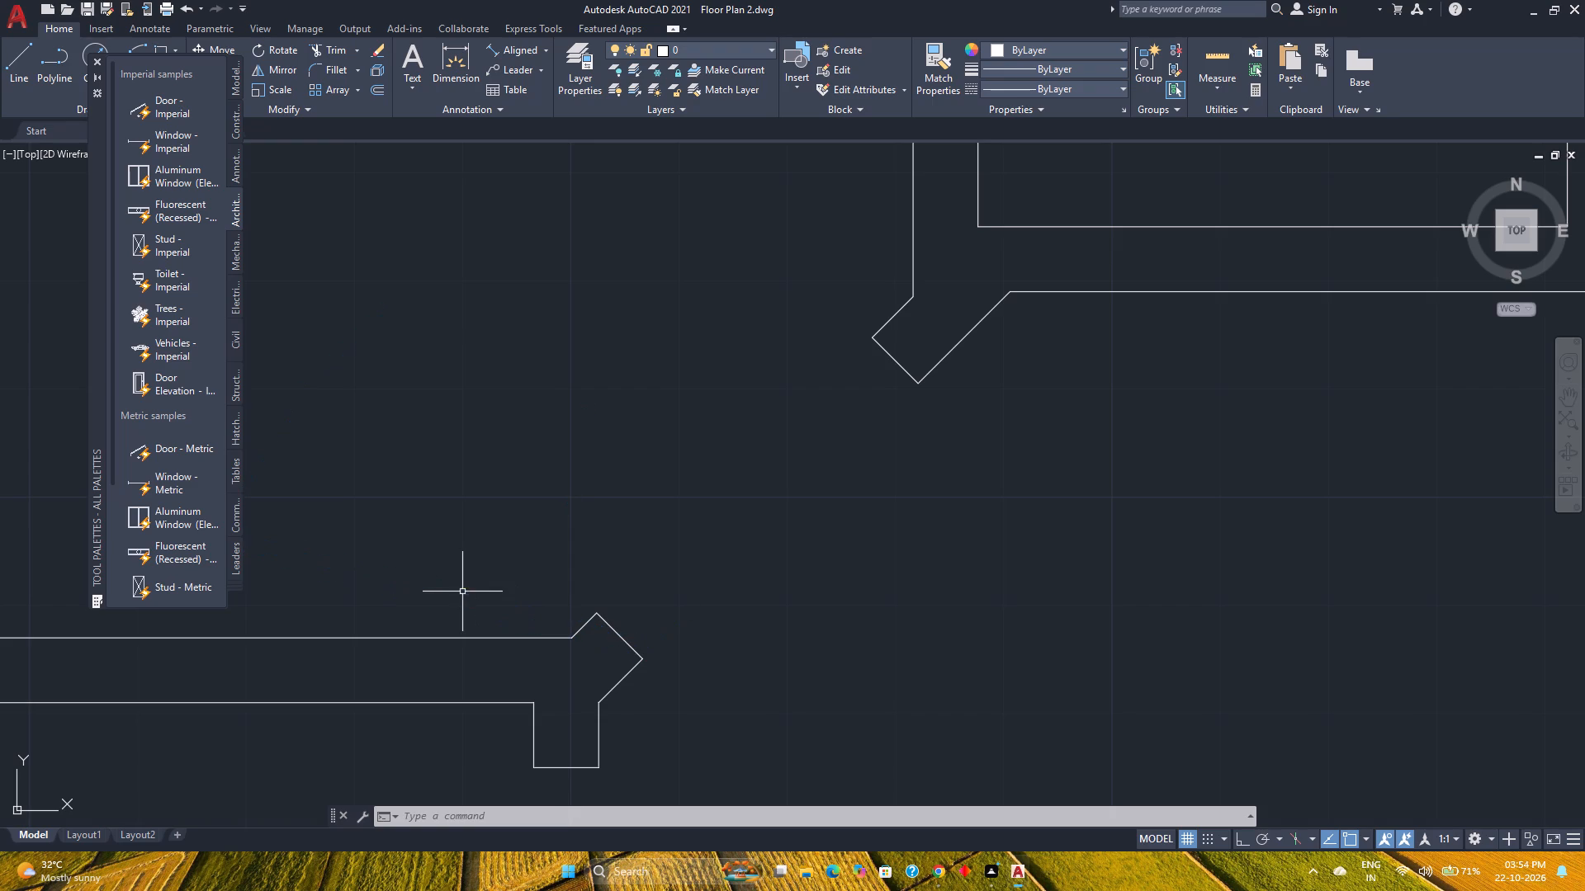
Insert a Door - Imperial block at the upper corner of the same angled wall end.
{"action": "left_click", "coordinate": [164, 116]}
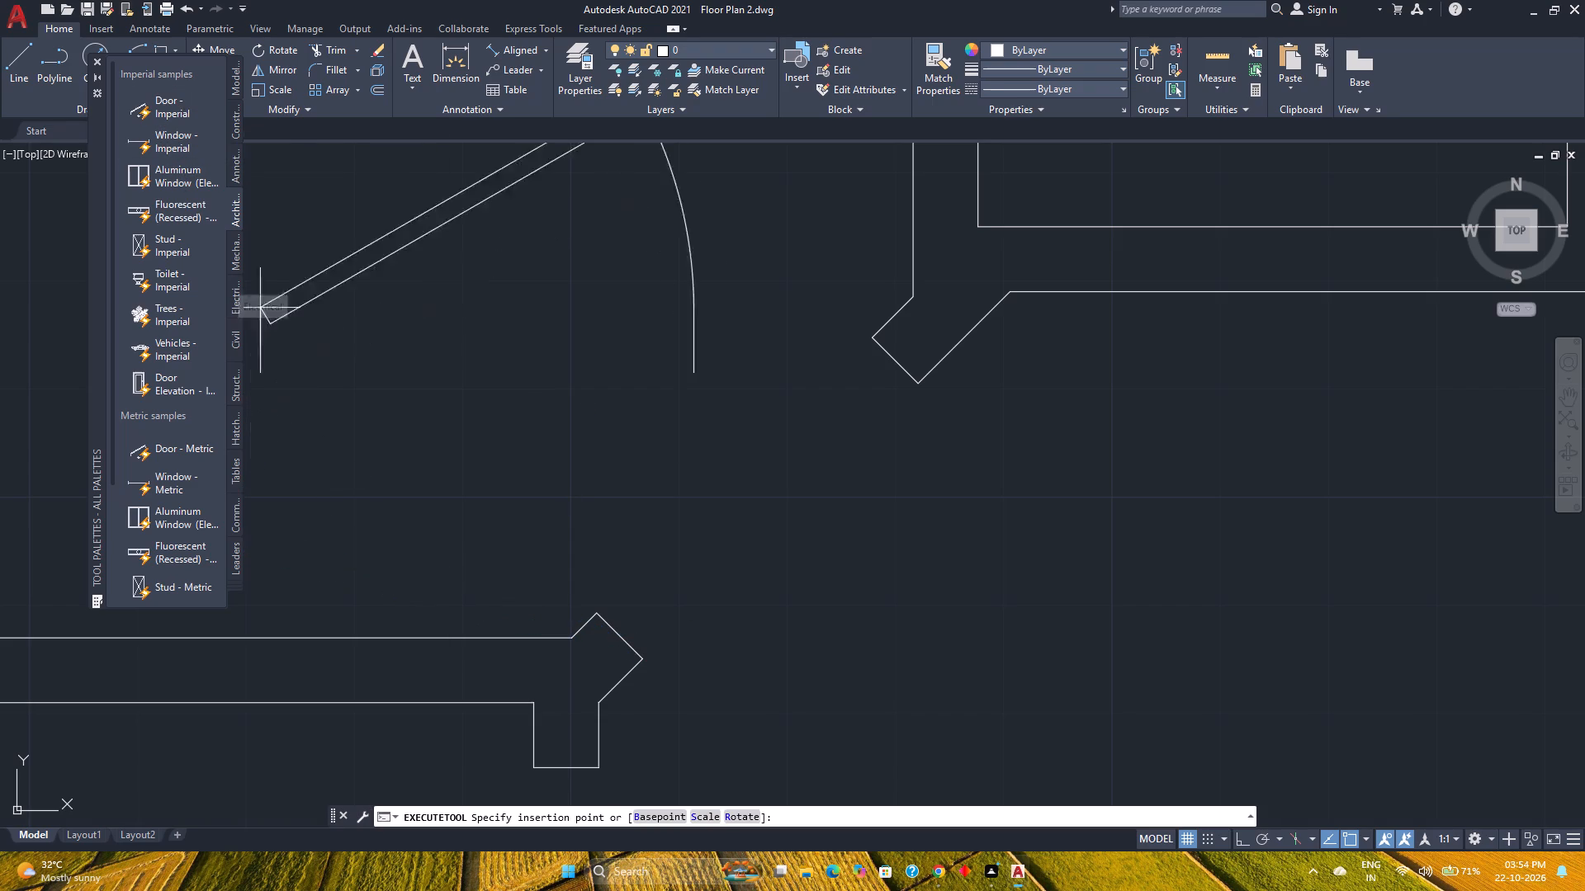
{"action": "left_click", "coordinate": [599, 611]}
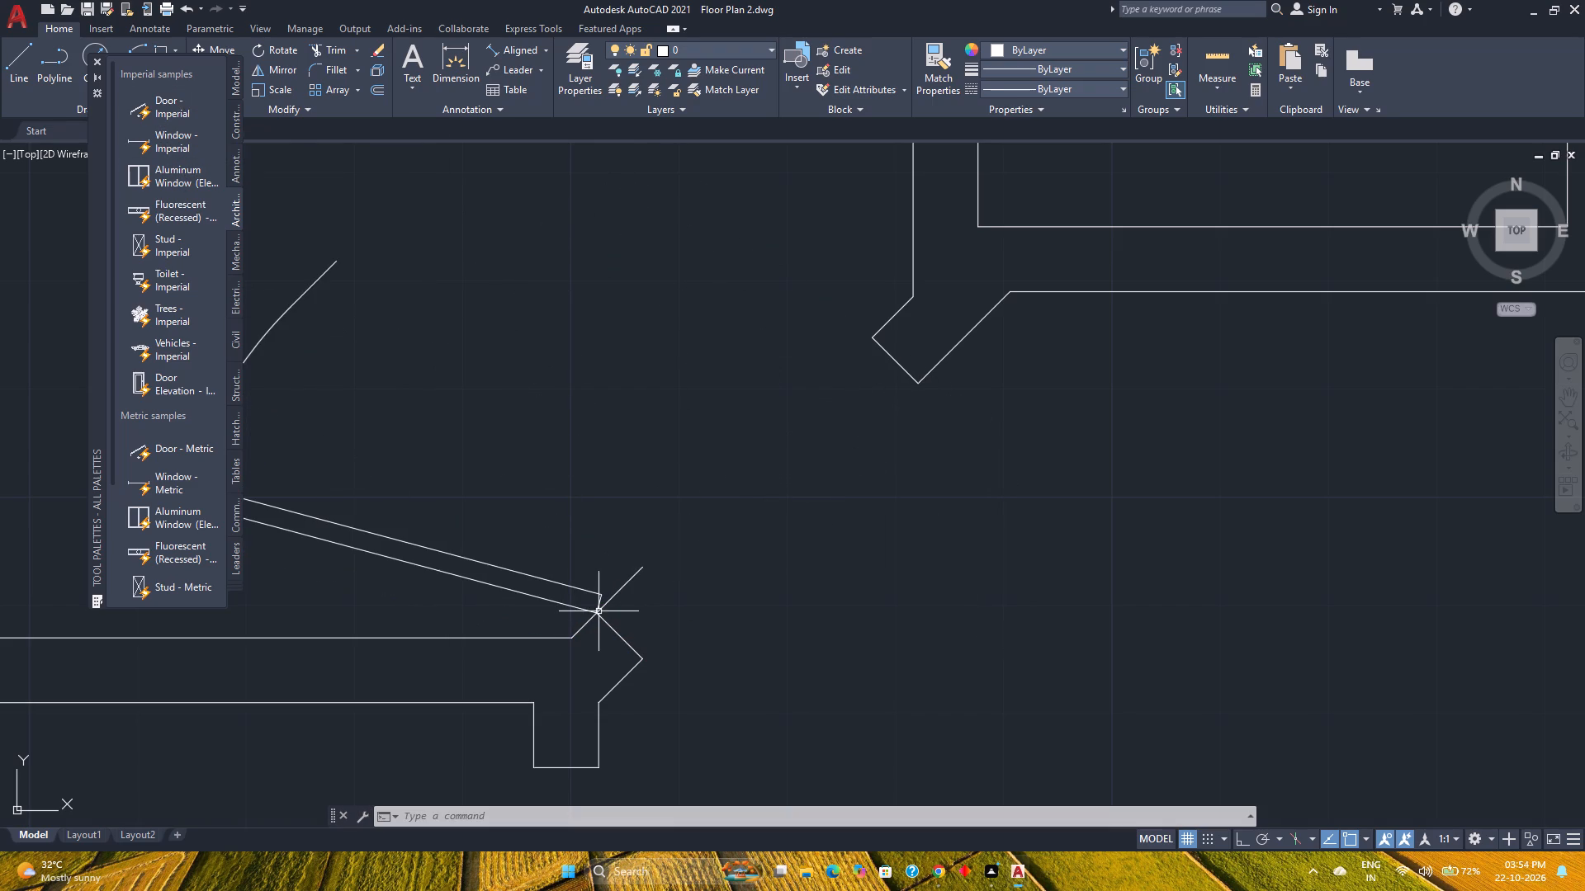
Rotate the new door by 90 degrees about its hinge corner on the angled wall end.
{"action": "scroll", "coordinate": [661, 507], "scroll_direction": "down", "scroll_amount": 1}
{"action": "middle_click_drag", "start_coordinate": [664, 507], "coordinate": [740, 589]}
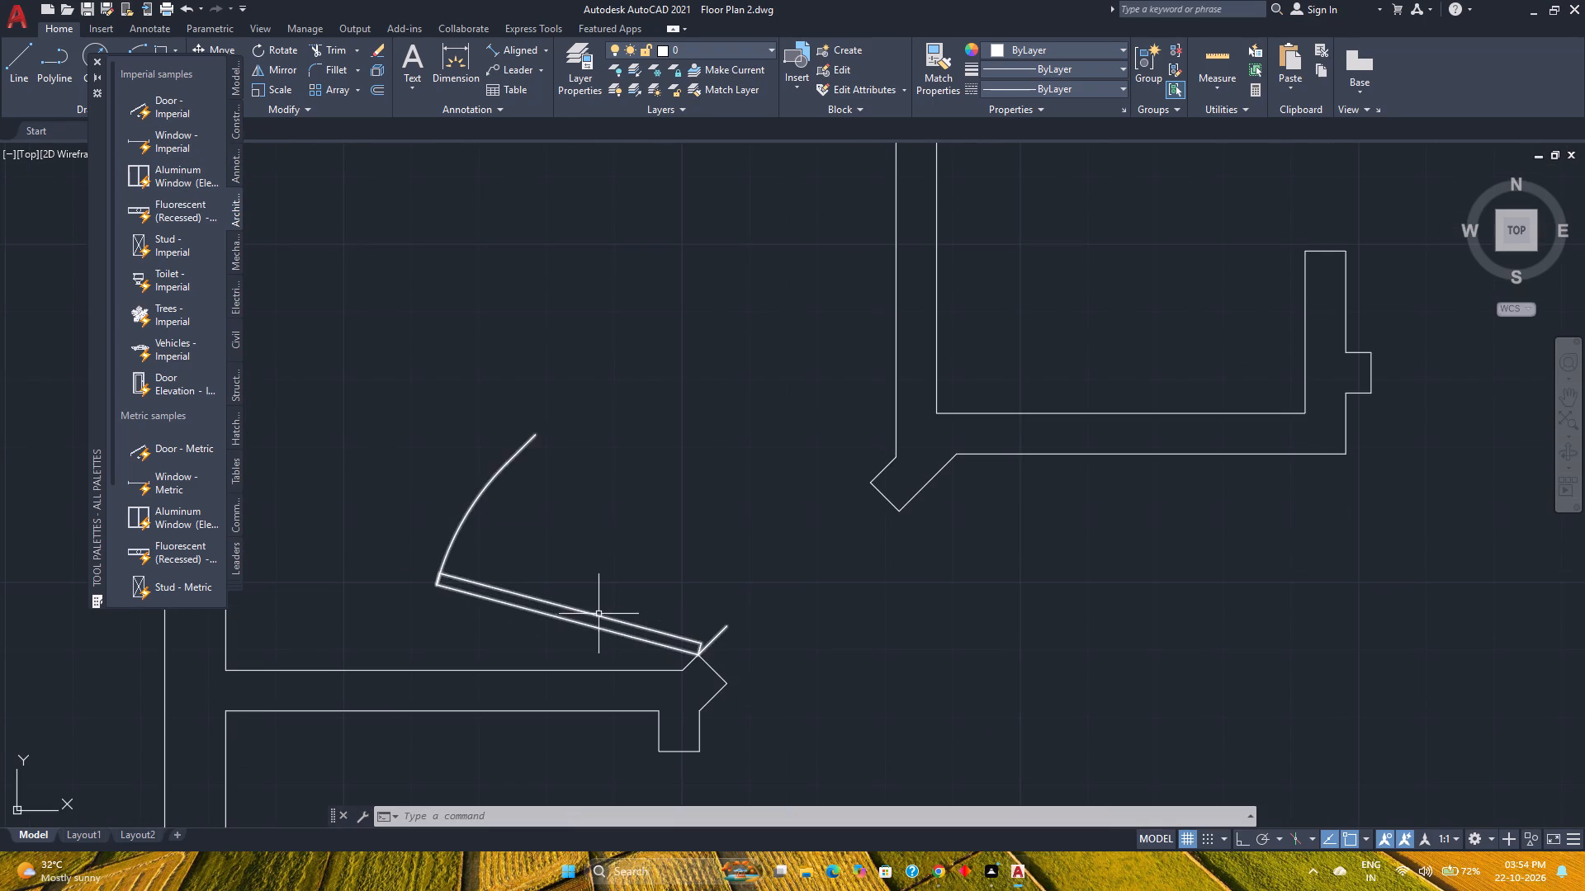
{"action": "left_click", "coordinate": [597, 616]}
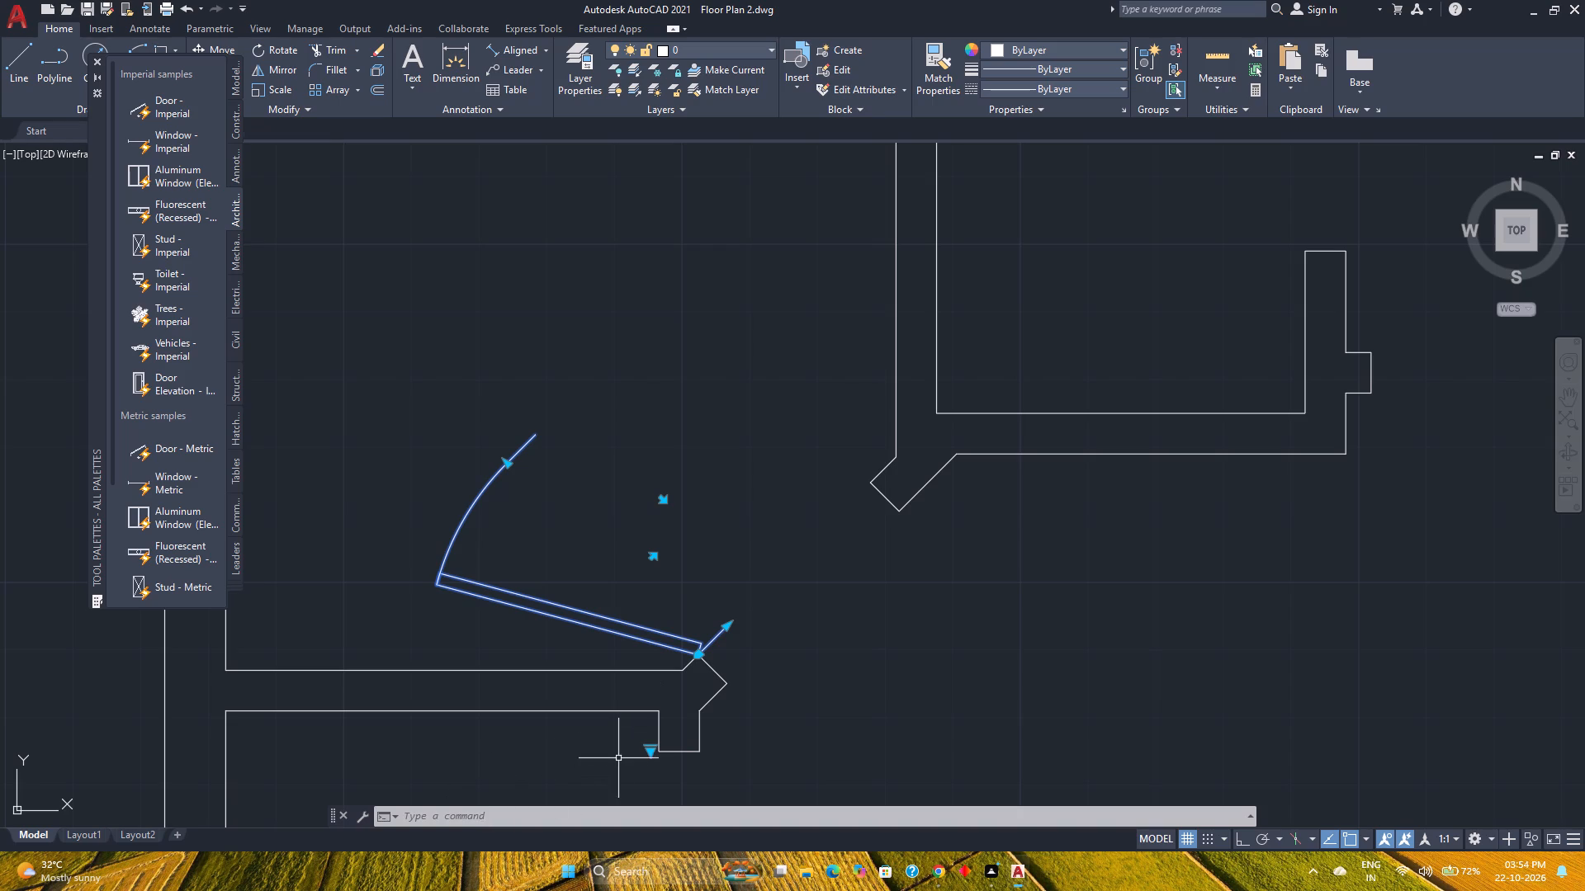
{"action": "left_click", "coordinate": [272, 54]}
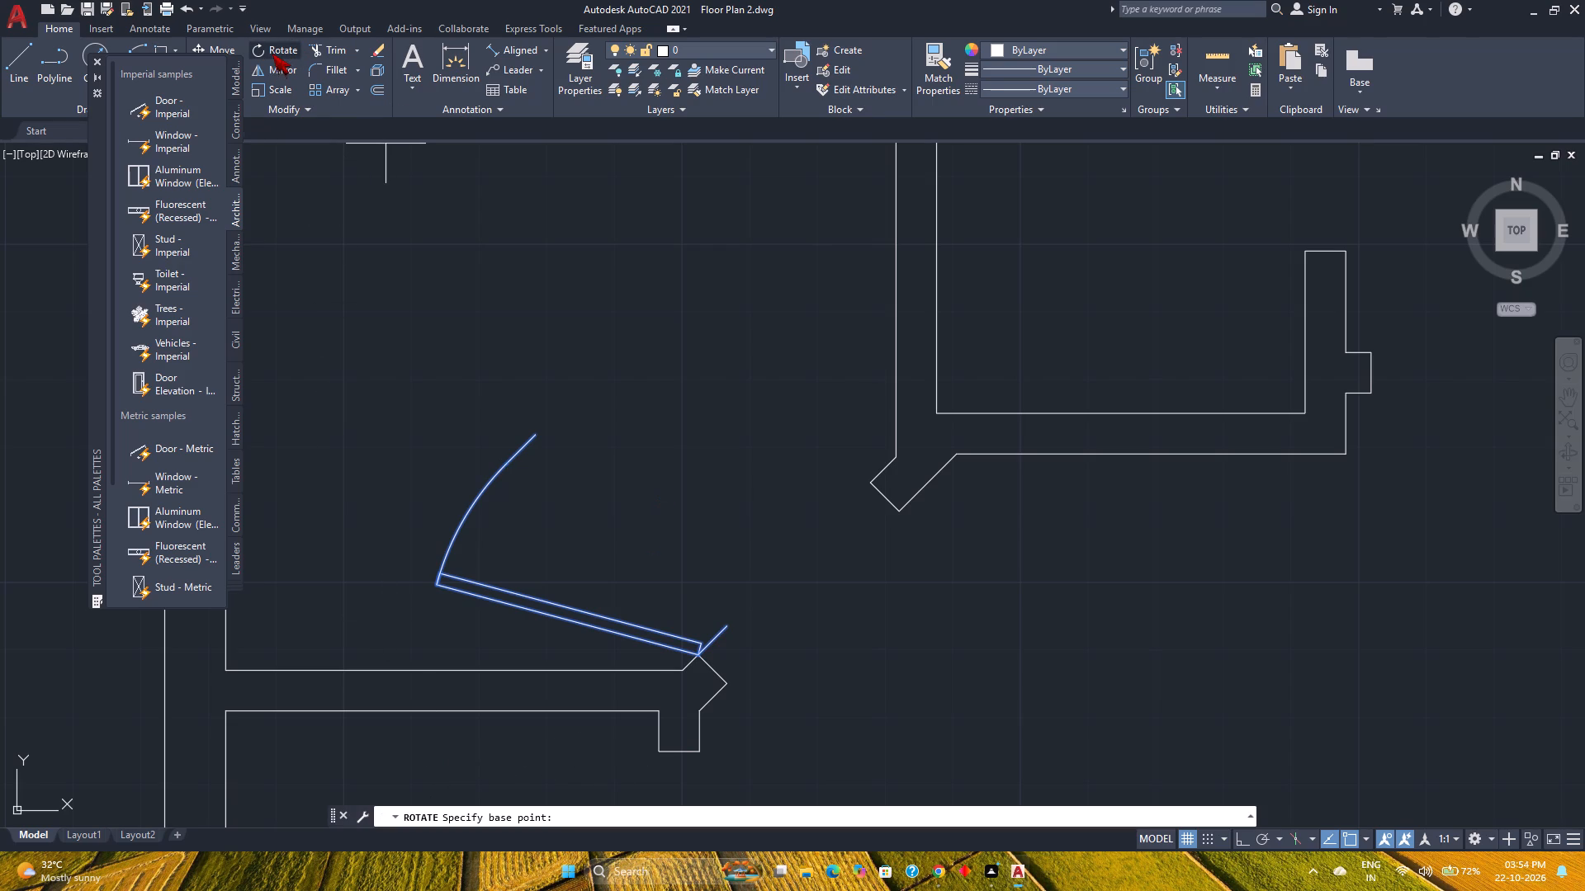
{"action": "scroll", "coordinate": [697, 654], "scroll_direction": "up", "scroll_amount": 4}
{"action": "left_click", "coordinate": [703, 665]}
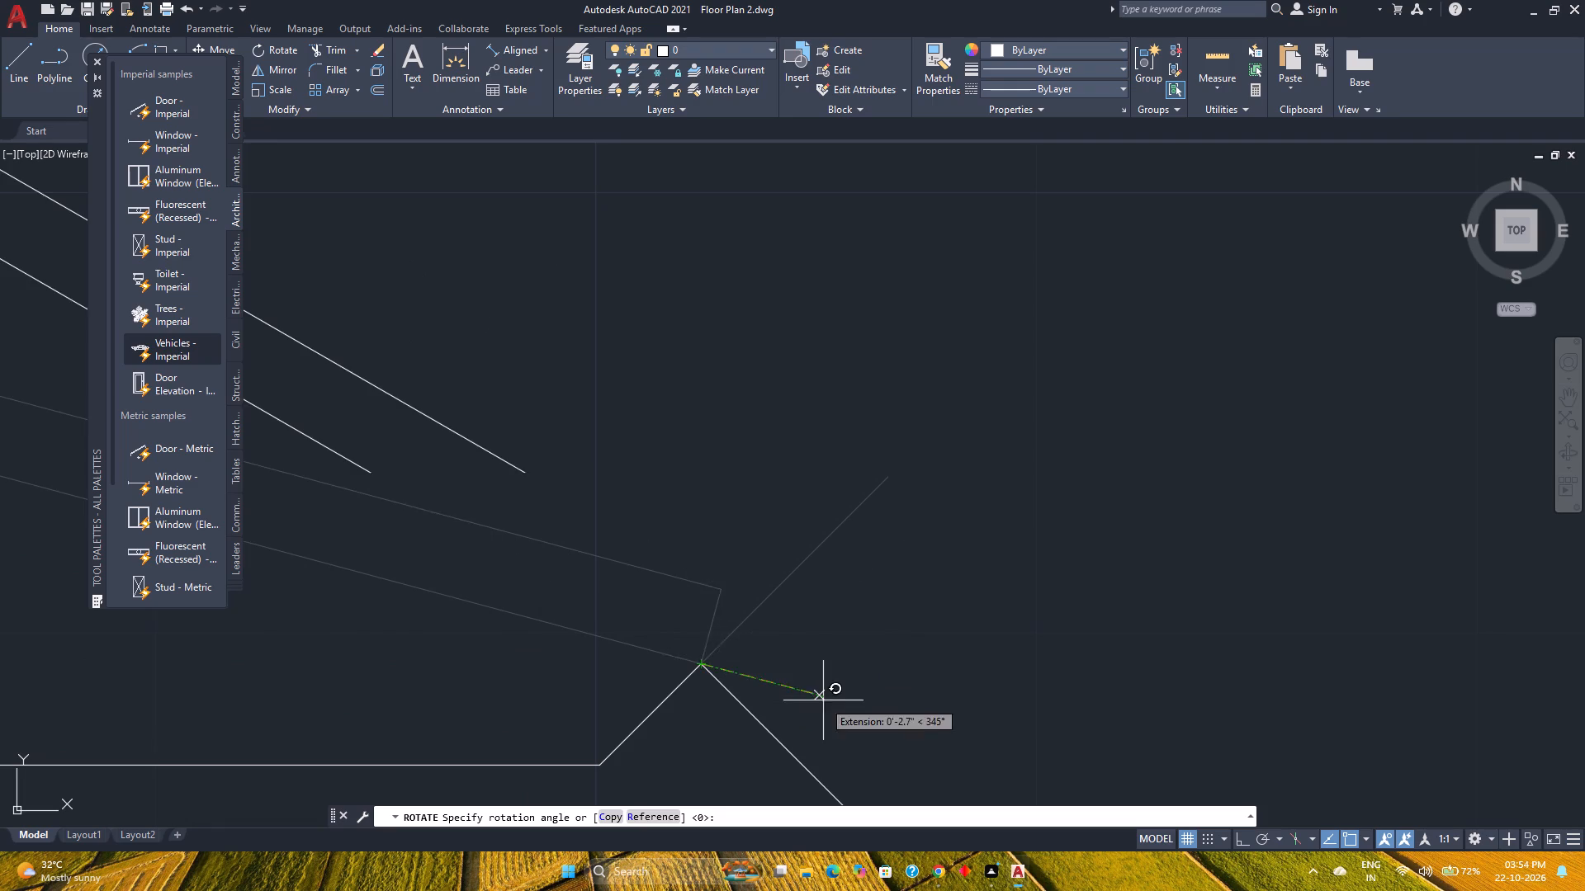
{"action": "scroll", "coordinate": [984, 700], "scroll_direction": "down", "scroll_amount": 1}
{"action": "middle_click_drag", "start_coordinate": [984, 700], "coordinate": [968, 542]}
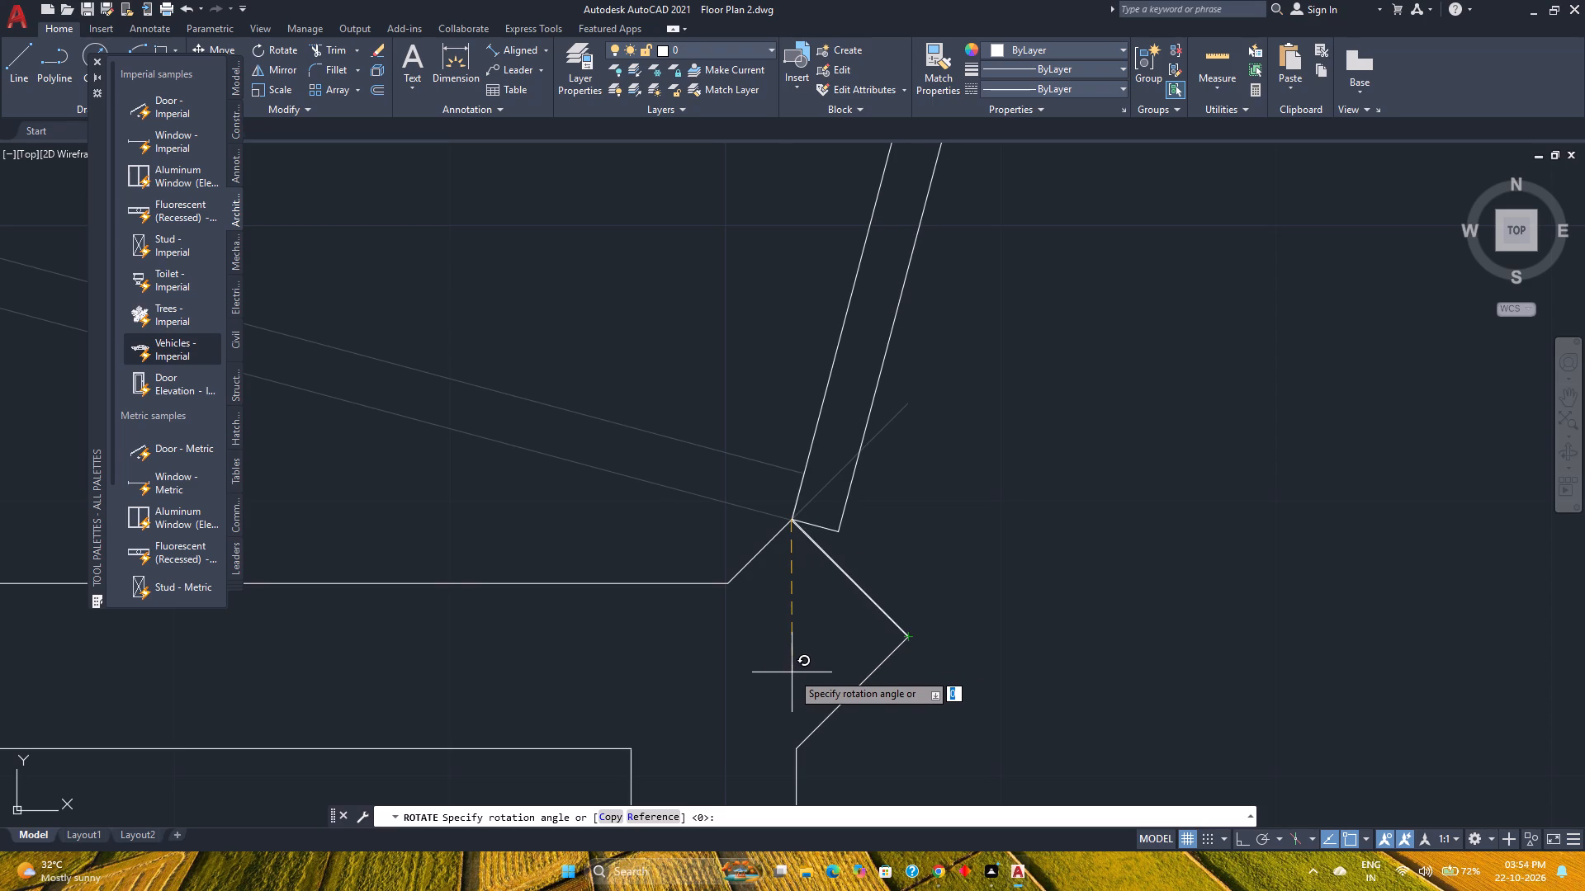
{"action": "type", "text": "90"}
{"action": "key", "text": "Return"}
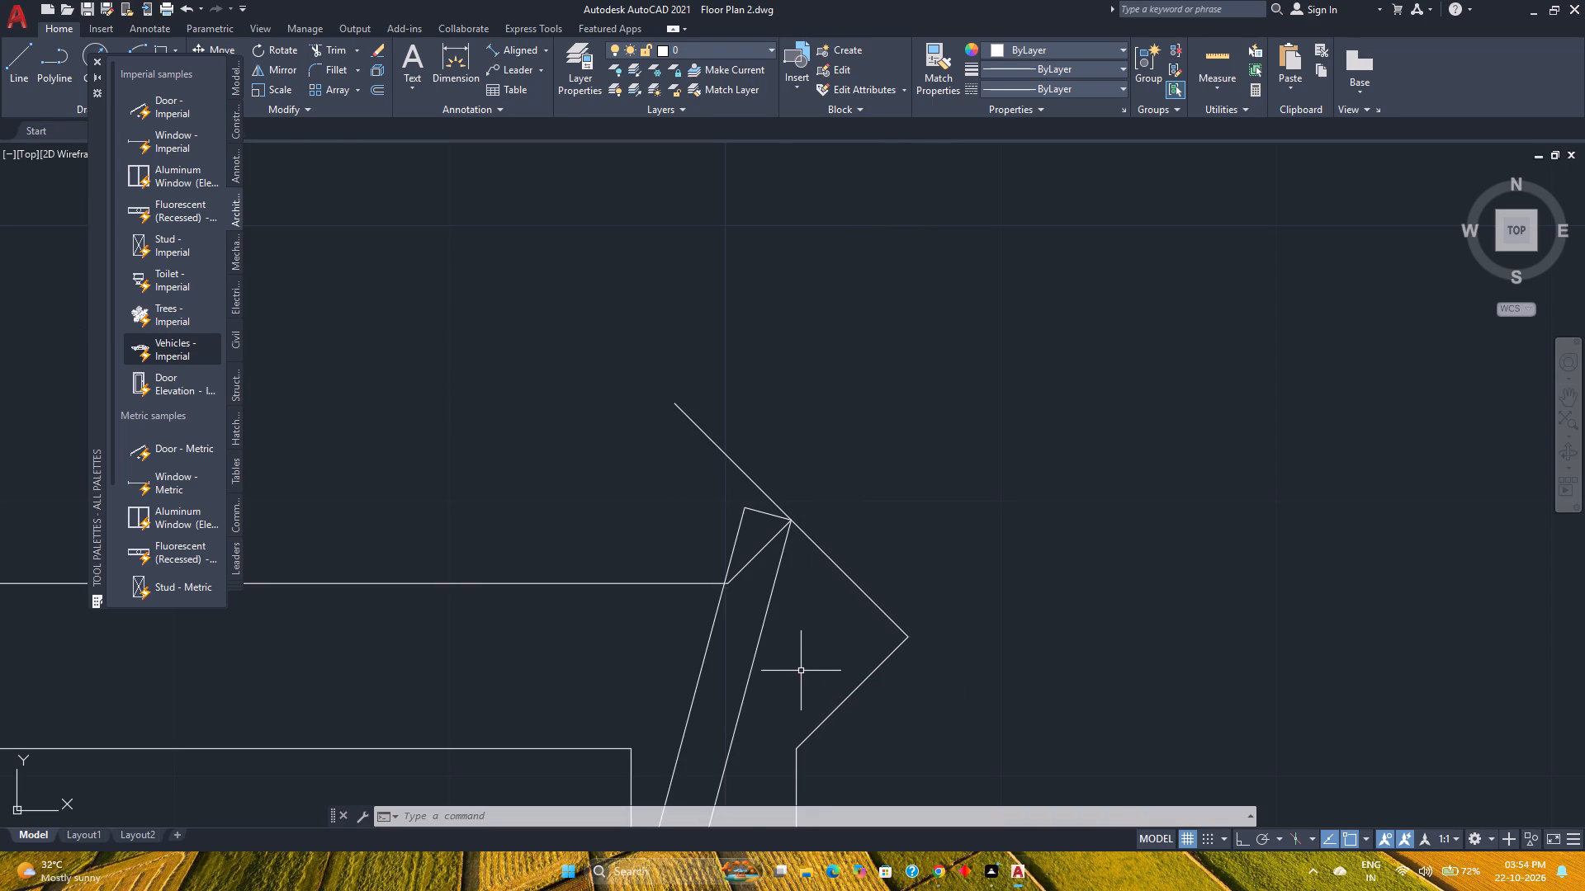
Rotate the same door another 180 degrees about its hinge corner so it spans the diagonal opening.
{"action": "scroll", "coordinate": [815, 652], "scroll_direction": "down", "scroll_amount": 3}
{"action": "left_click", "coordinate": [815, 649]}
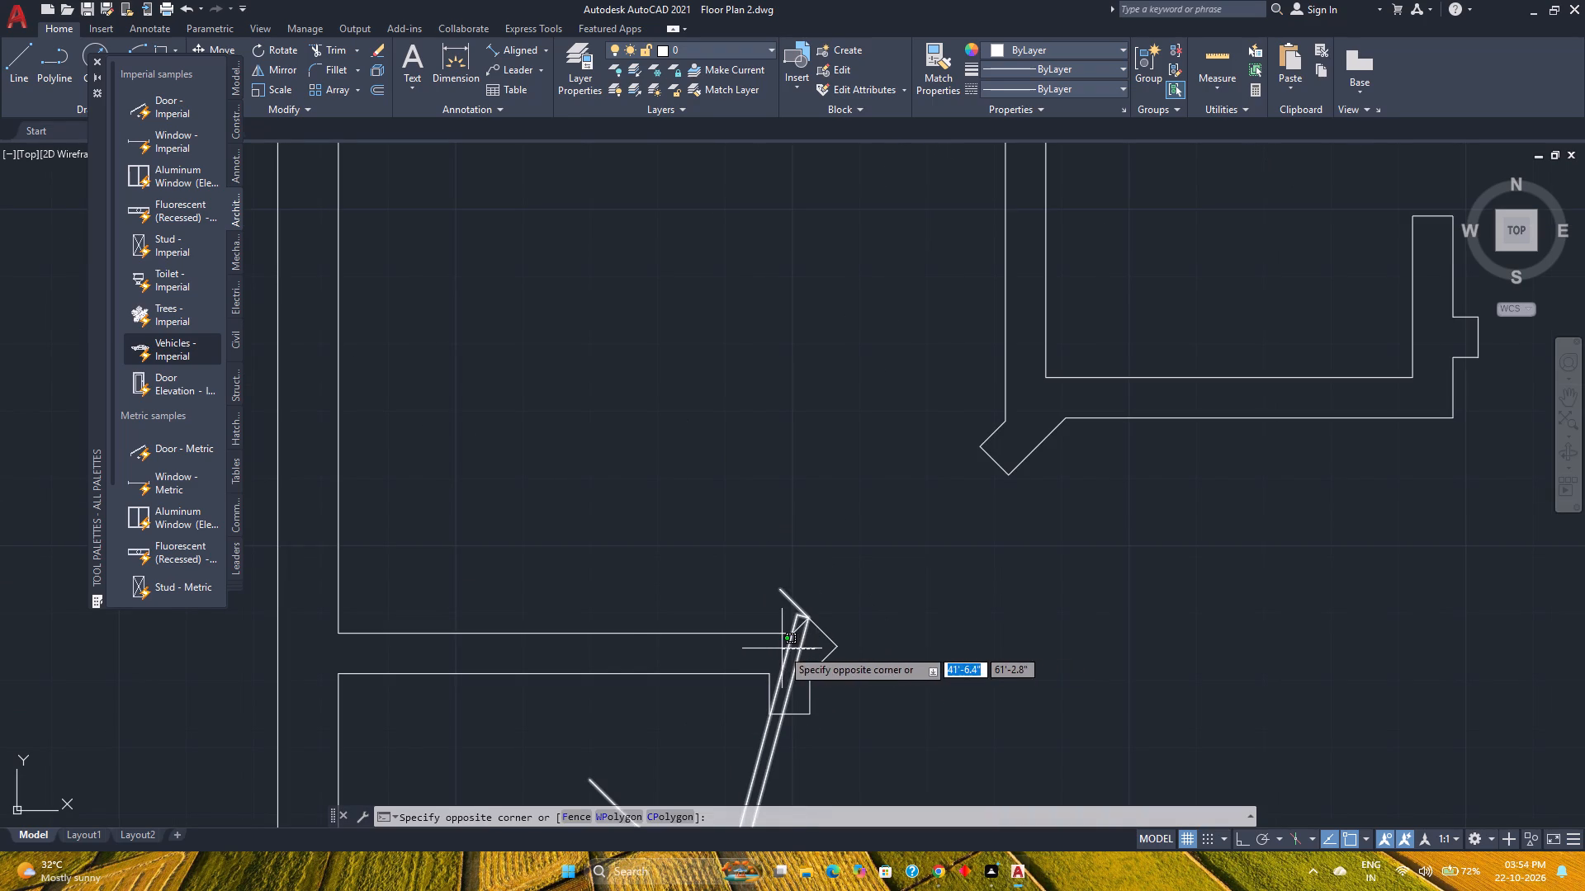
{"action": "left_click", "coordinate": [782, 648]}
{"action": "left_click", "coordinate": [282, 55]}
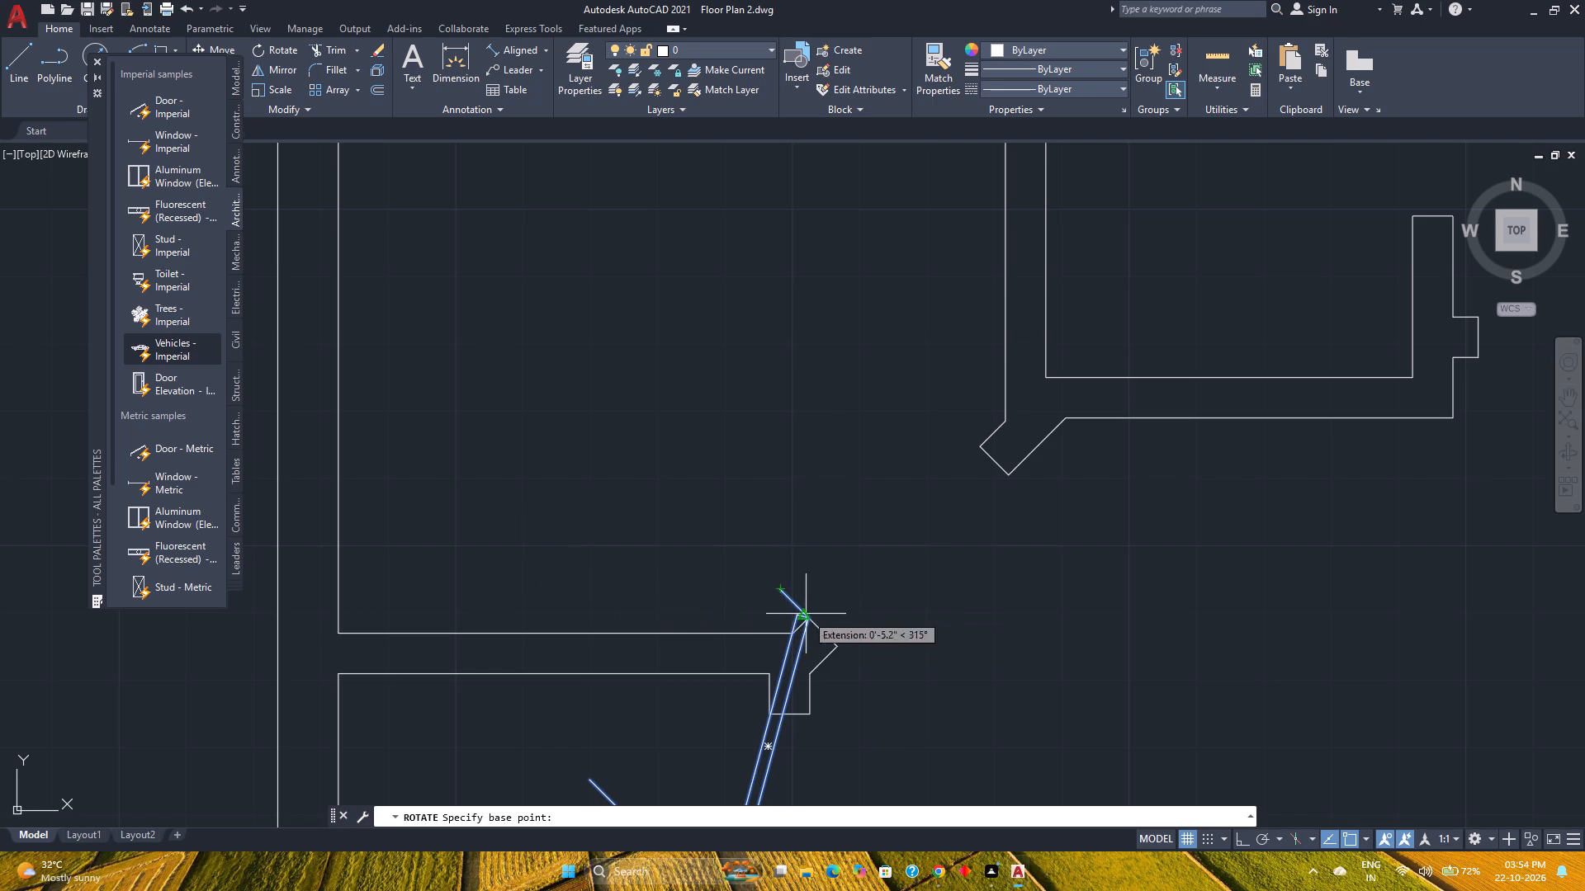
{"action": "scroll", "coordinate": [813, 624], "scroll_direction": "up", "scroll_amount": 4}
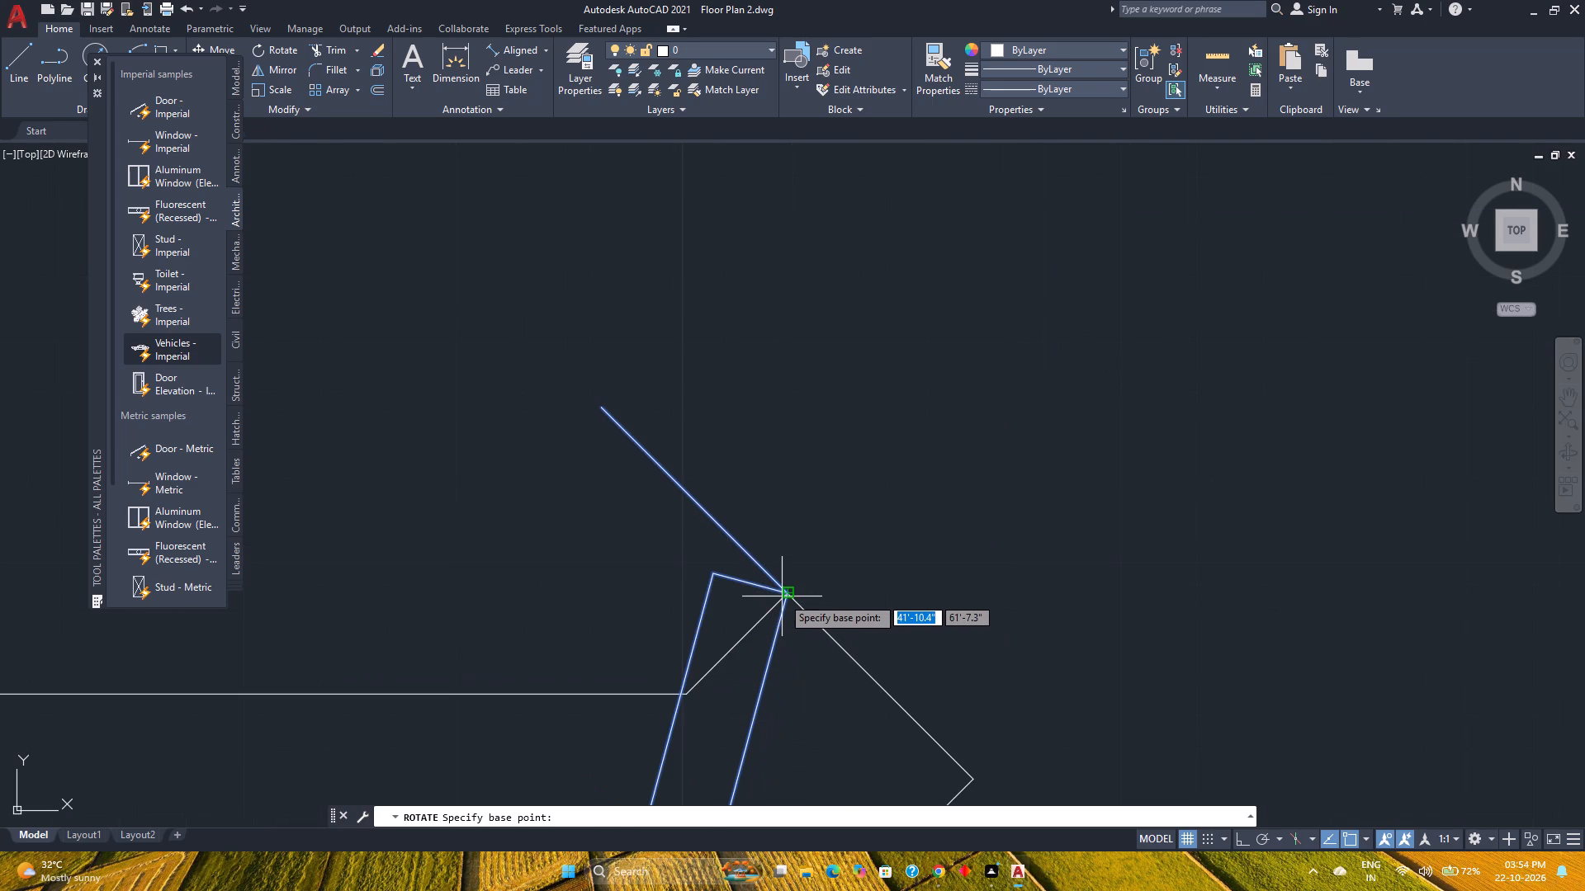
{"action": "left_click", "coordinate": [782, 596]}
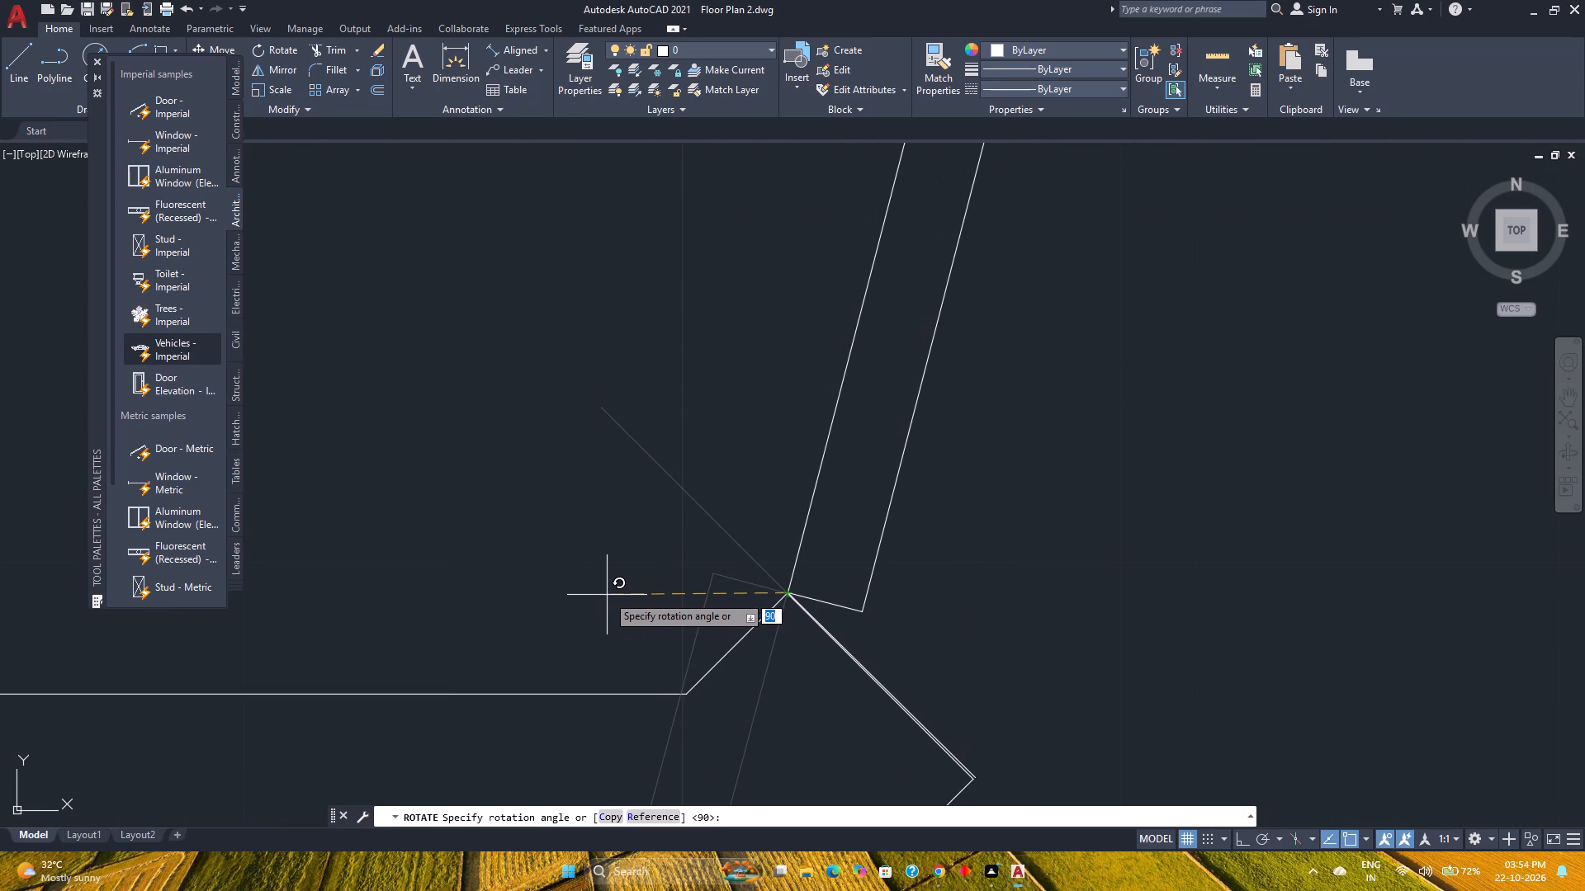
{"action": "type", "text": "180"}
{"action": "key", "text": "Return"}
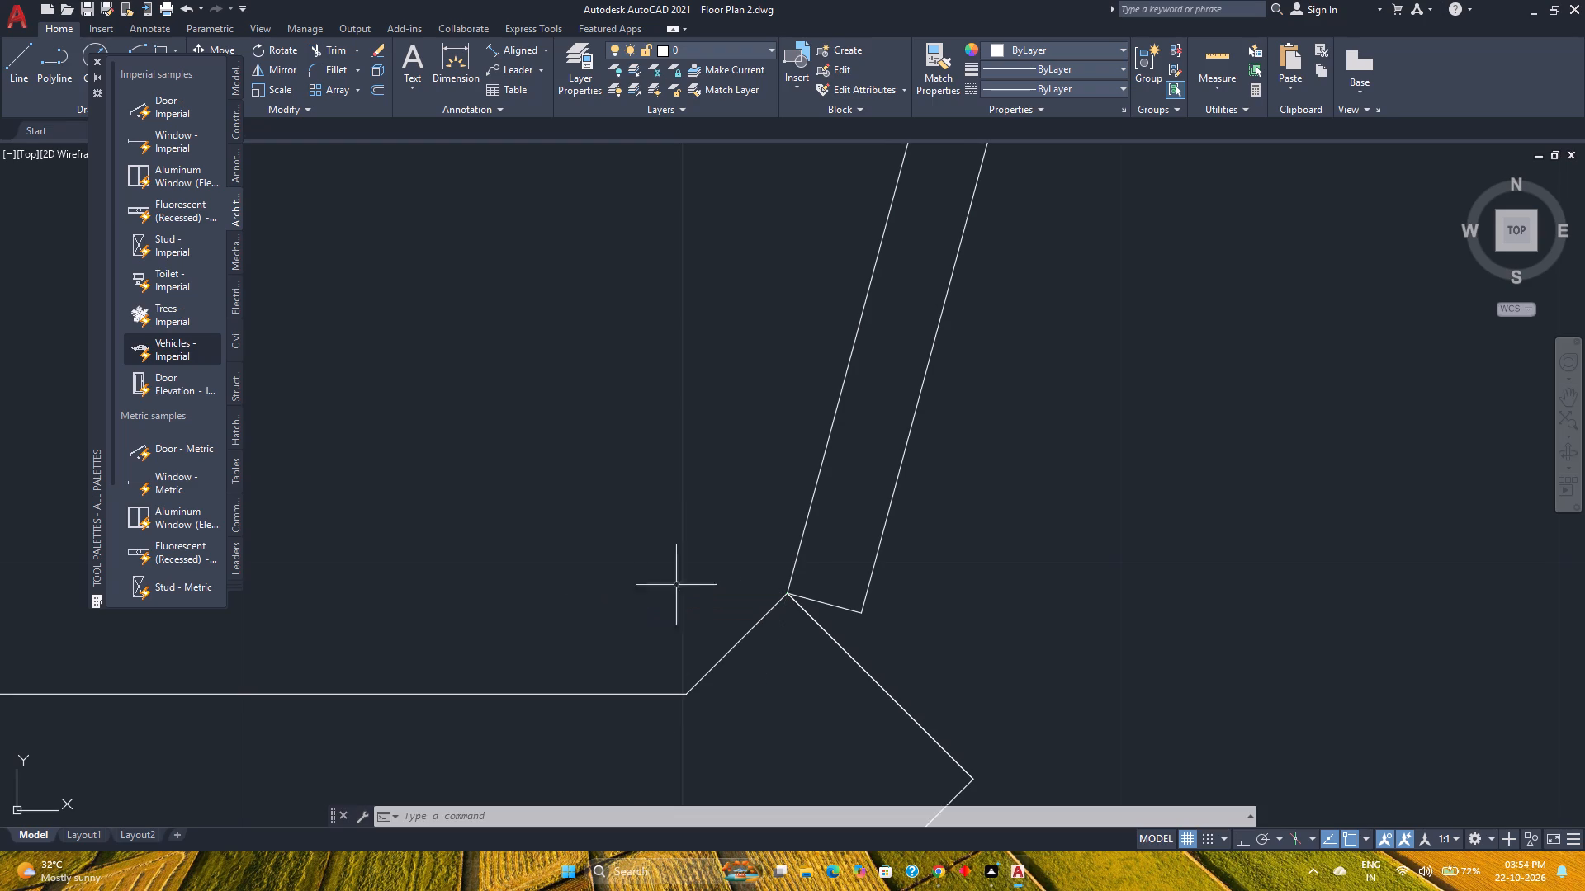
Shorten the door's wall-thickness line along the hinge-side angled wall end.
{"action": "scroll", "coordinate": [742, 561], "scroll_direction": "down", "scroll_amount": 4}
{"action": "left_click", "coordinate": [811, 399]}
{"action": "left_click", "coordinate": [776, 391]}
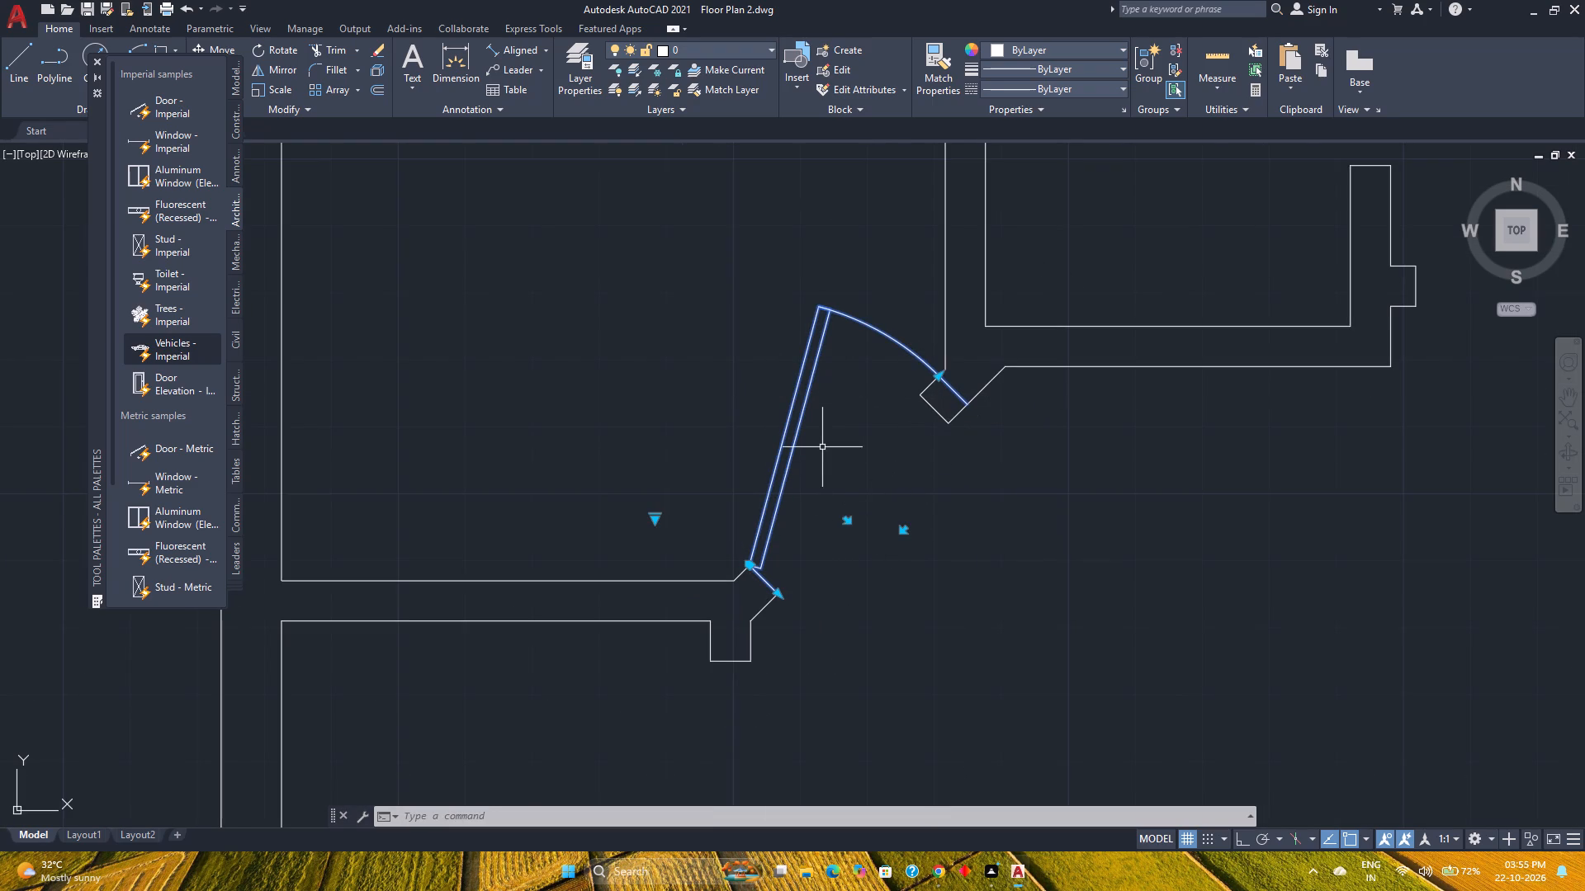
{"action": "left_click", "coordinate": [780, 592]}
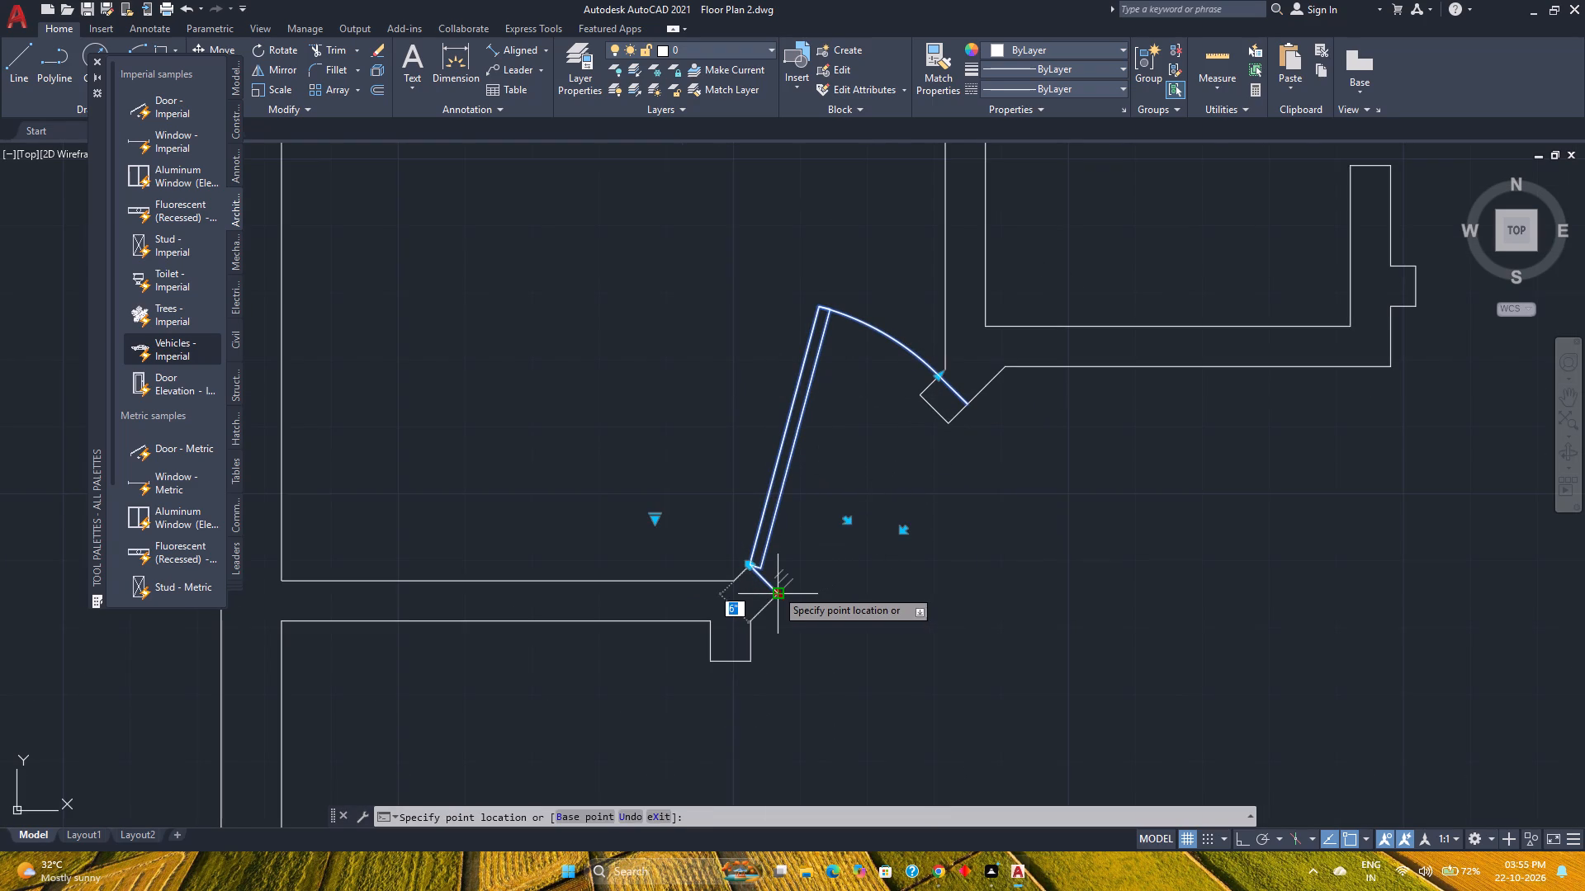
{"action": "scroll", "coordinate": [776, 589], "scroll_direction": "up", "scroll_amount": 3}
{"action": "left_click", "coordinate": [748, 569]}
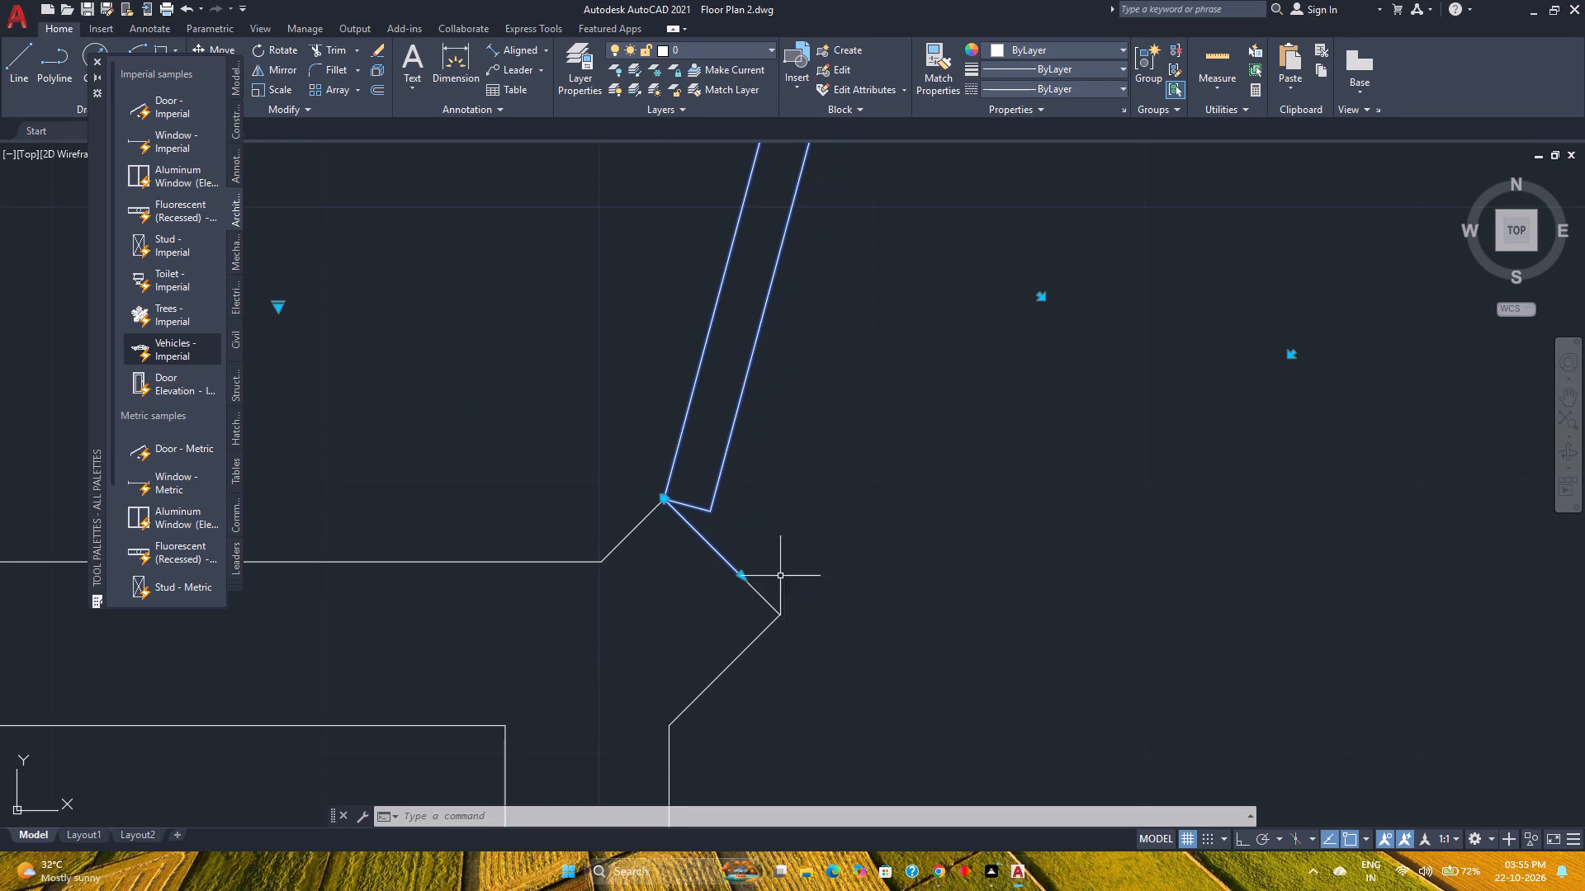
Shrink the door's opening width so its swing ends at the near corner of the opposite angled wall end.
{"action": "scroll", "coordinate": [1082, 483], "scroll_direction": "down", "scroll_amount": 3}
{"action": "middle_click_drag", "start_coordinate": [1081, 483], "coordinate": [944, 625]}
{"action": "middle_click", "coordinate": [944, 625]}
{"action": "middle_click", "coordinate": [944, 625]}
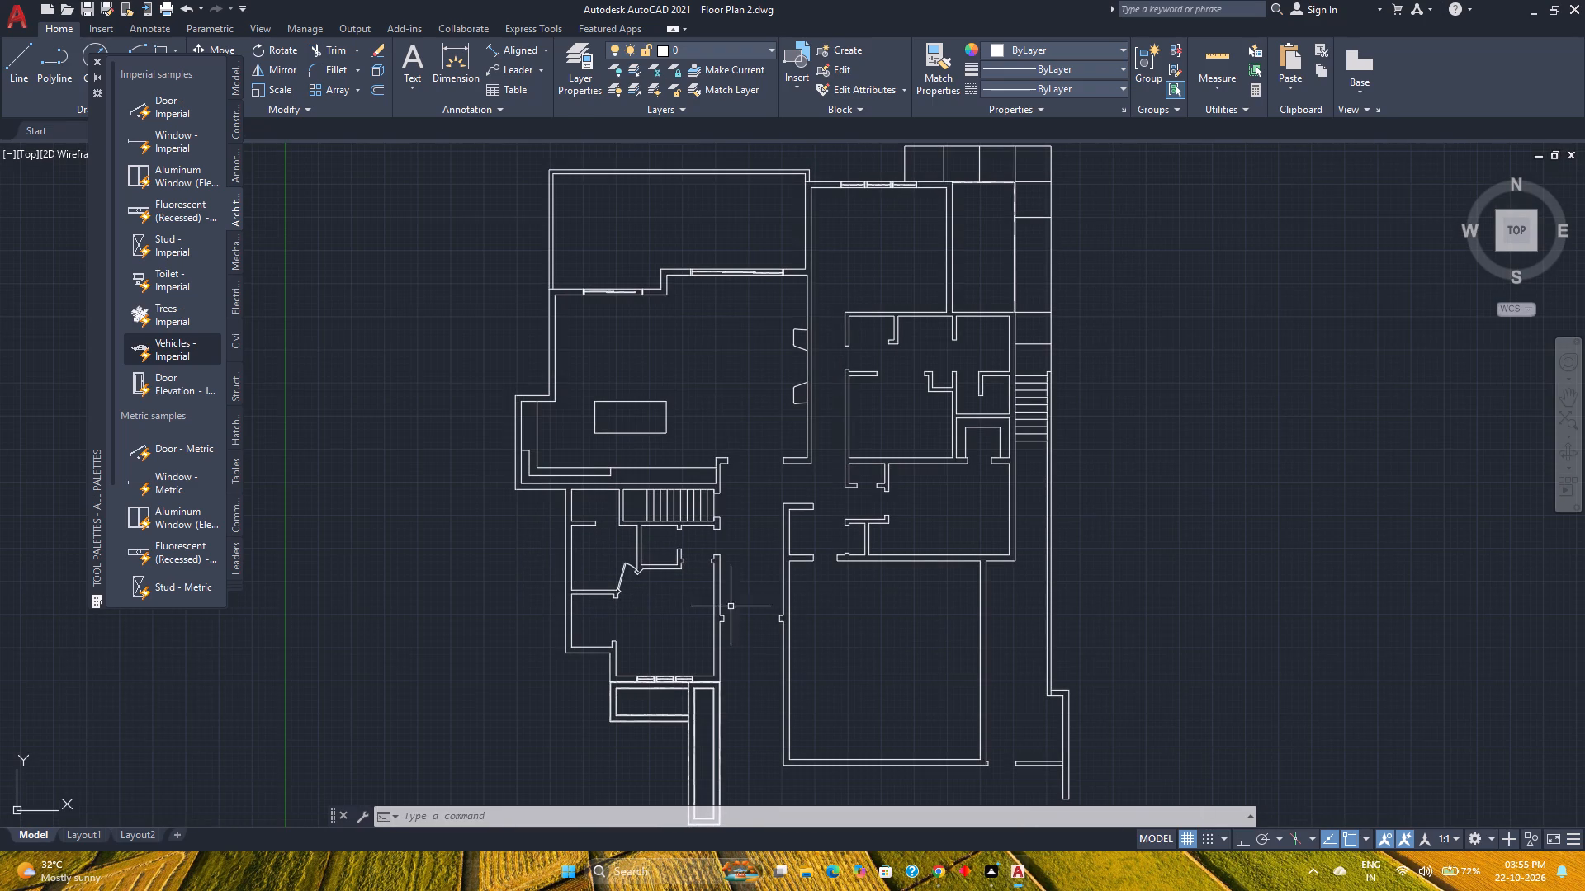
{"action": "scroll", "coordinate": [622, 582], "scroll_direction": "up", "scroll_amount": 7}
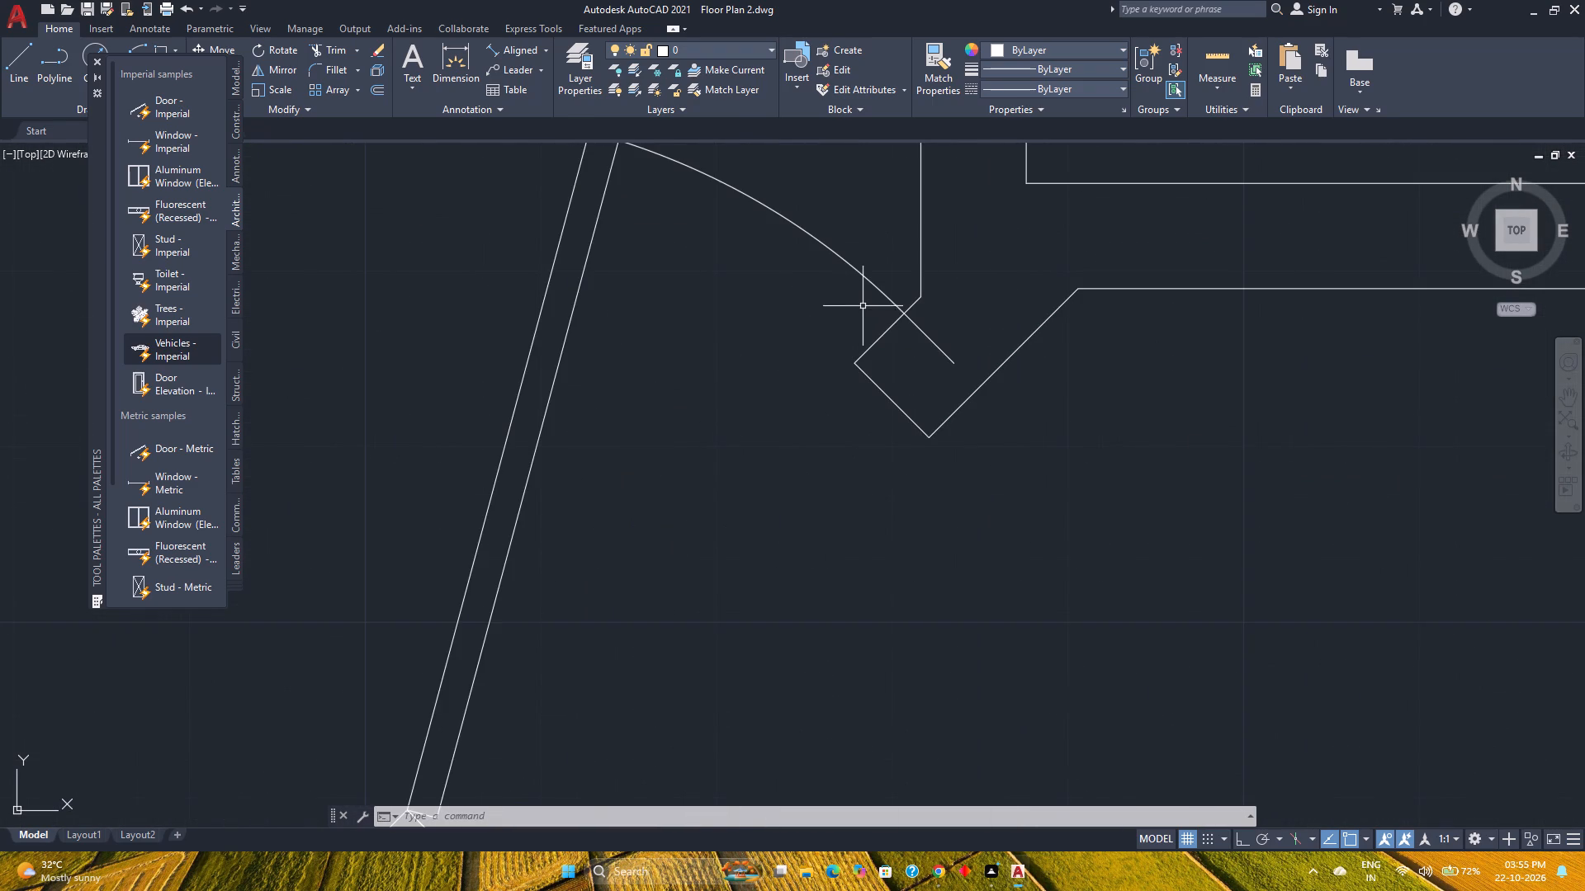
{"action": "left_click", "coordinate": [869, 282]}
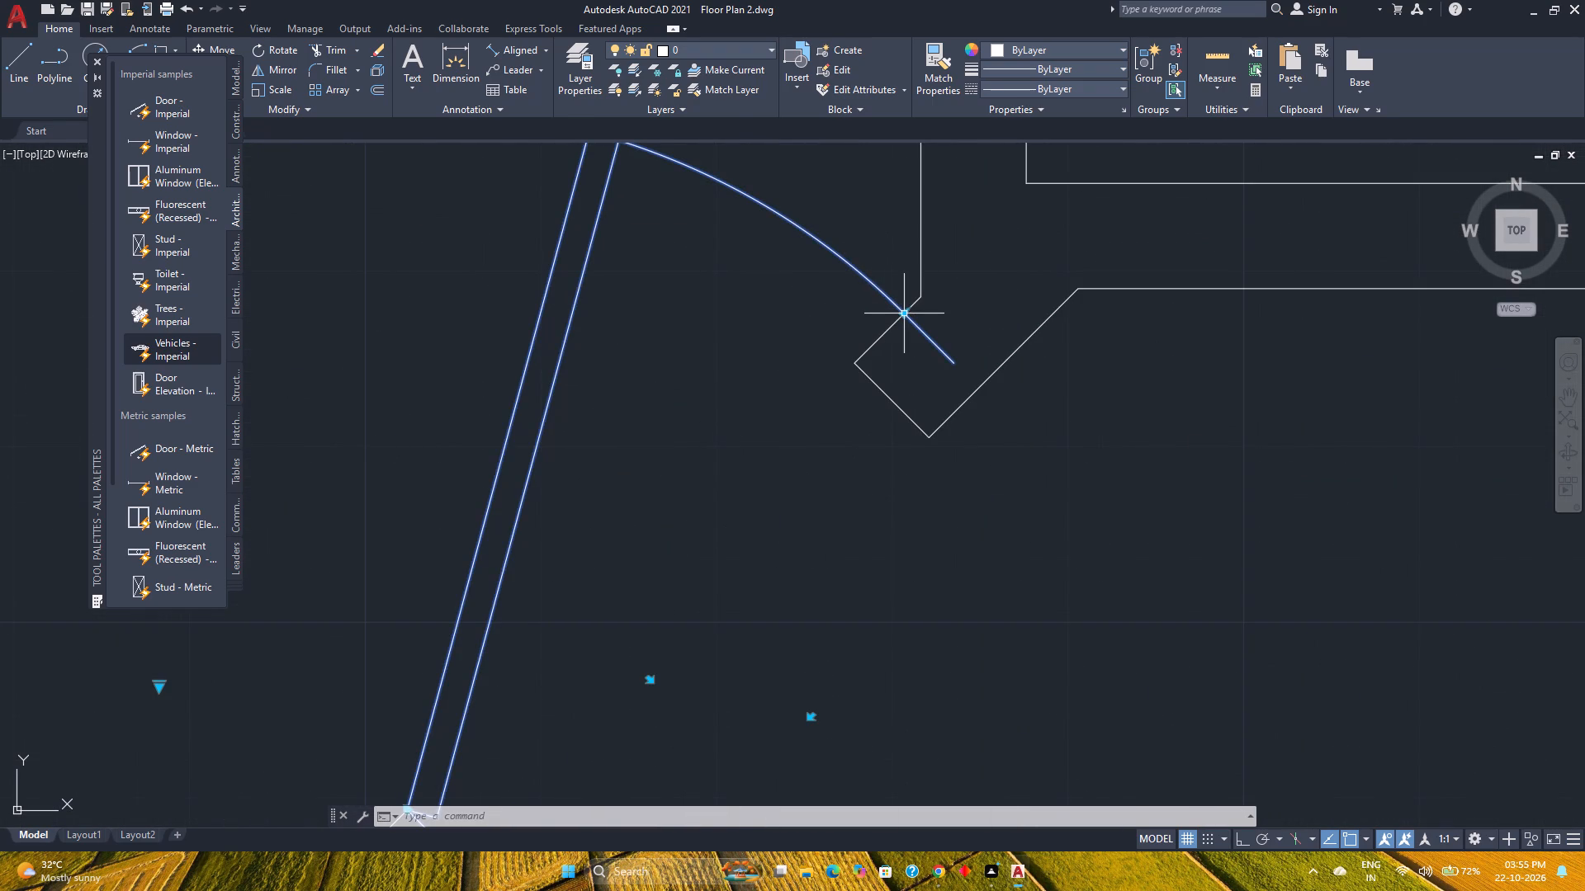
{"action": "left_click", "coordinate": [905, 312]}
{"action": "left_click", "coordinate": [838, 355]}
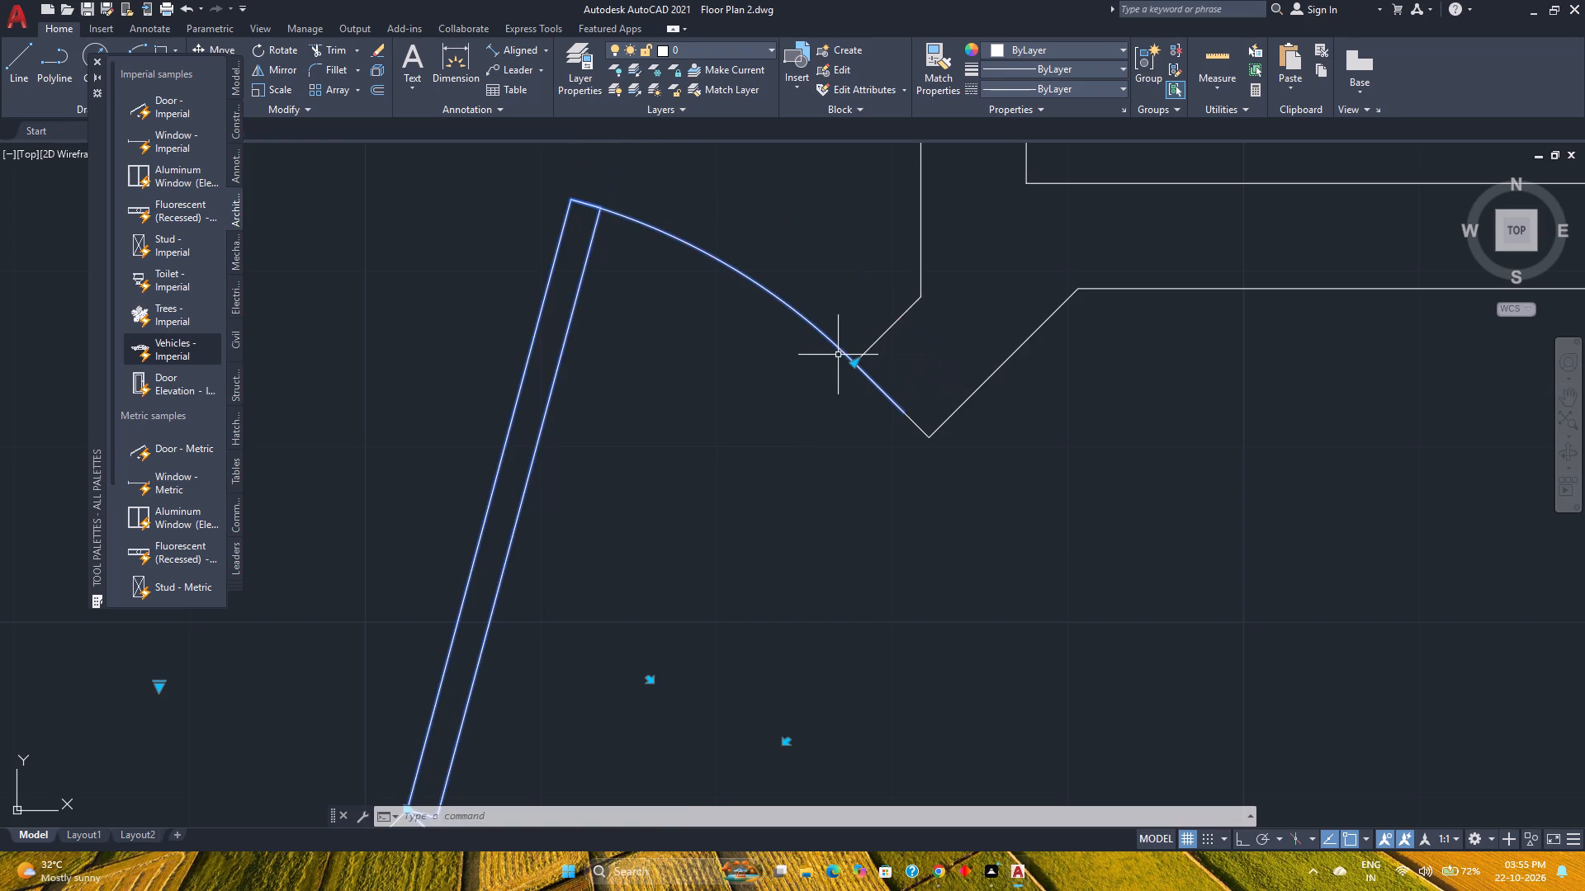
{"action": "scroll", "coordinate": [821, 398], "scroll_direction": "down", "scroll_amount": 5}
{"action": "key", "text": "Escape"}
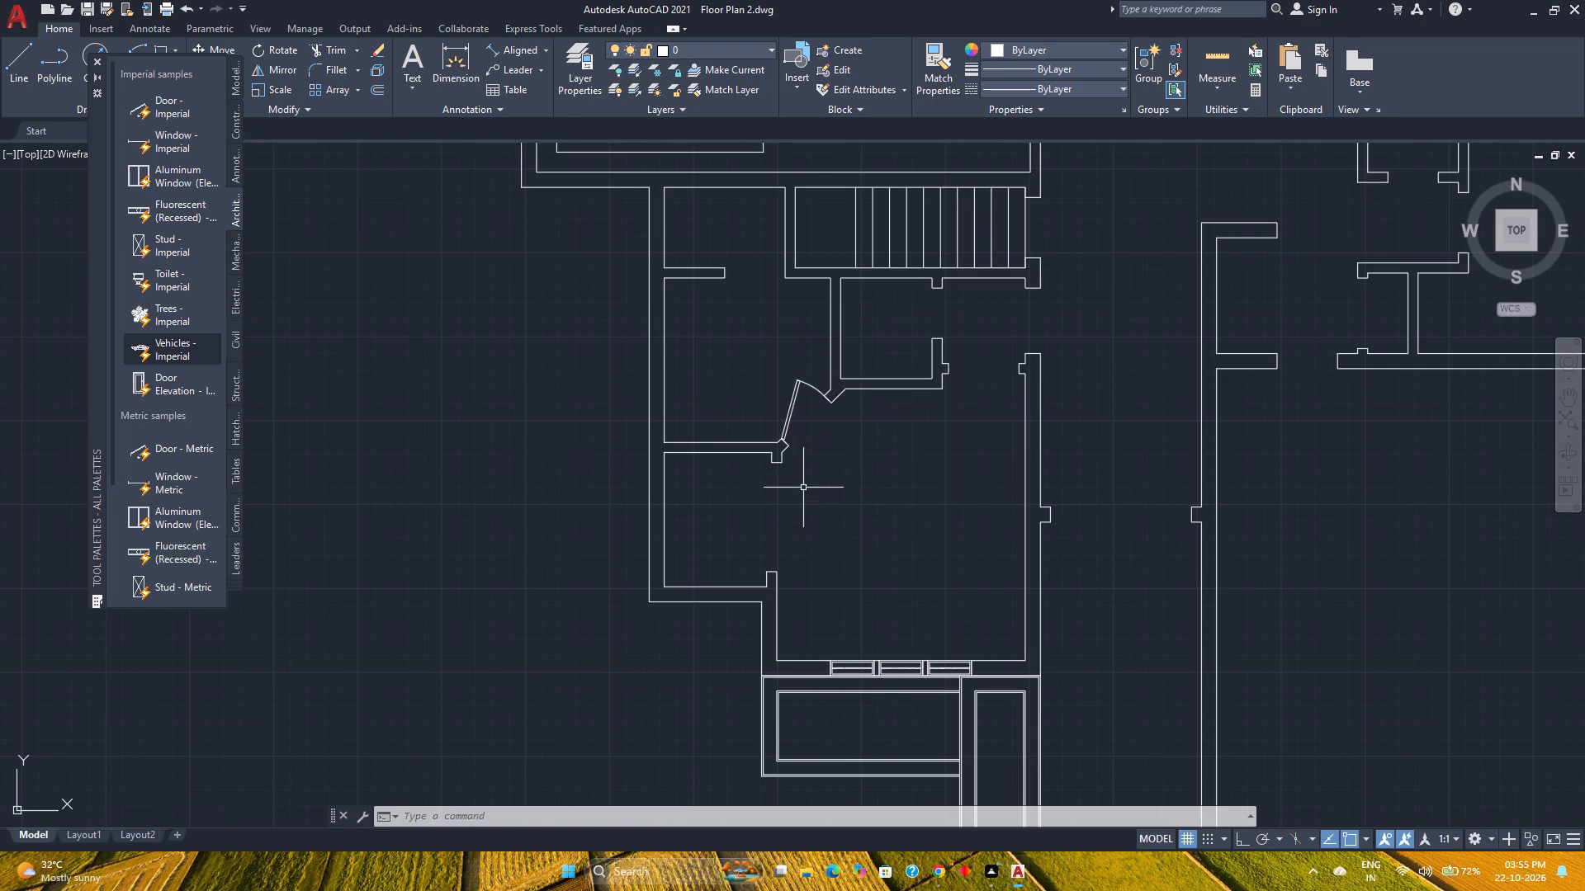
Save the drawing.
{"action": "middle_click_drag", "start_coordinate": [811, 479], "coordinate": [740, 549]}
{"action": "middle_click", "coordinate": [740, 549]}
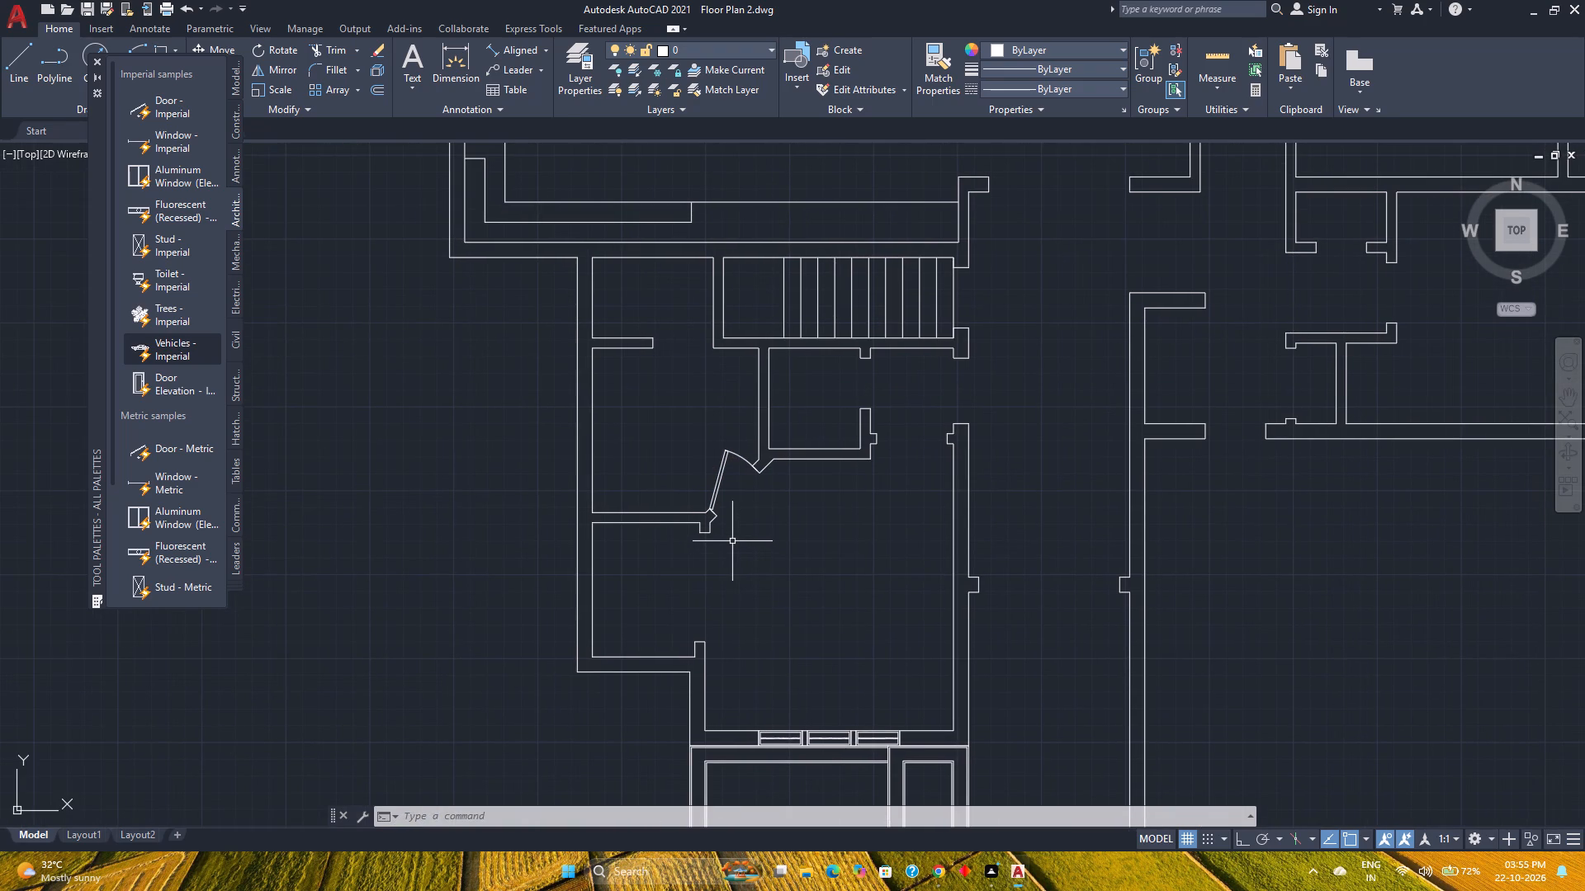
{"action": "key", "text": "ctrl+s"}
Insert a Door - Imperial block at the wall end of the small closet's opening below the stairs.
{"action": "left_click", "coordinate": [172, 101]}
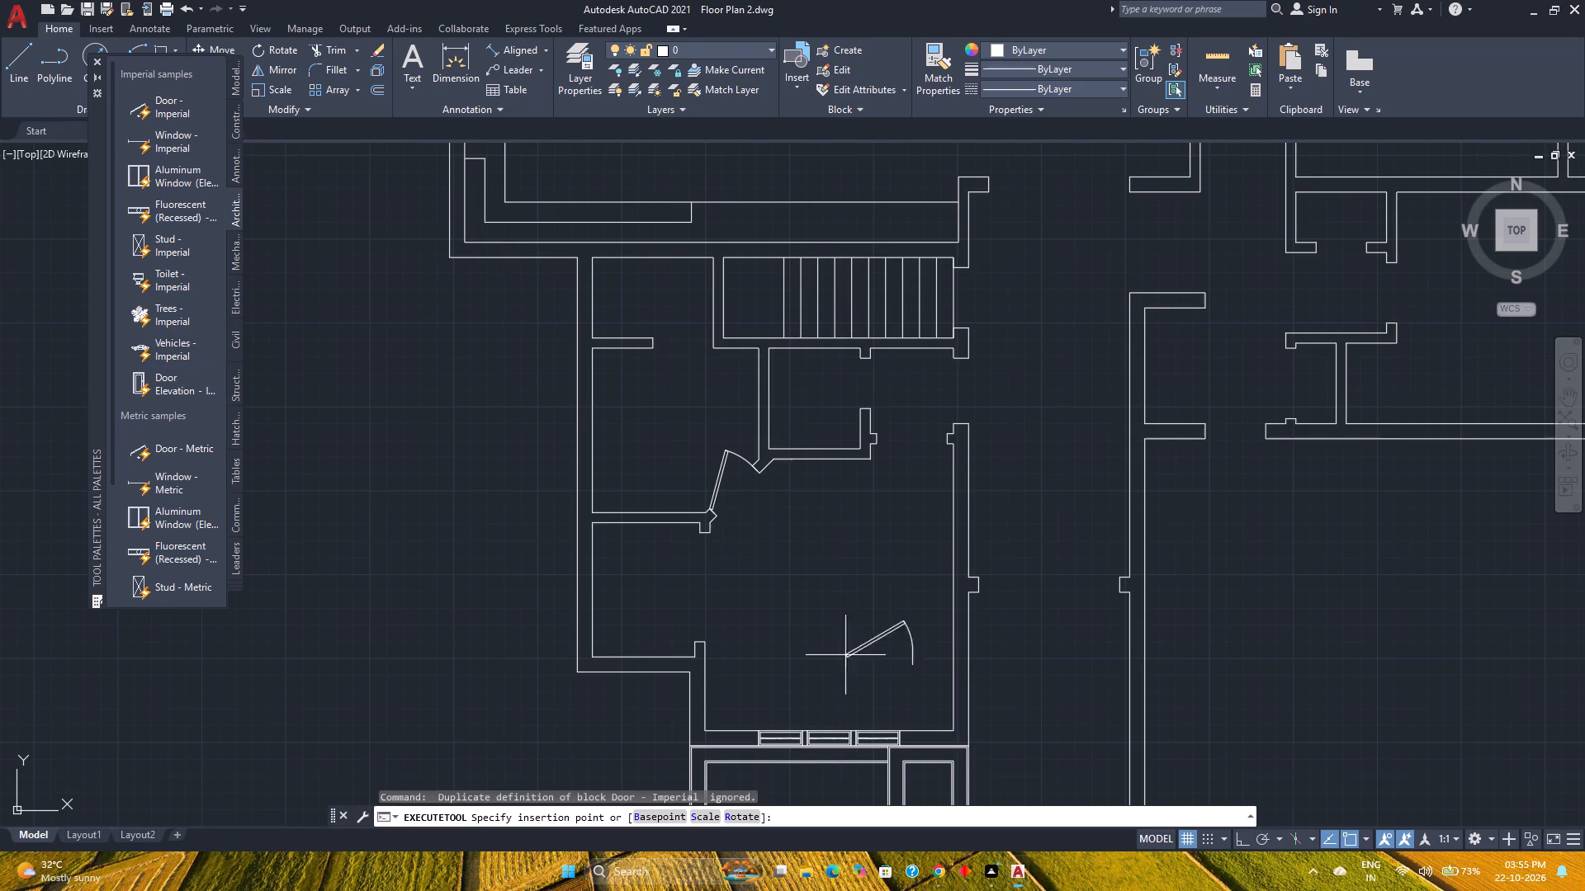
{"action": "left_click", "coordinate": [876, 404]}
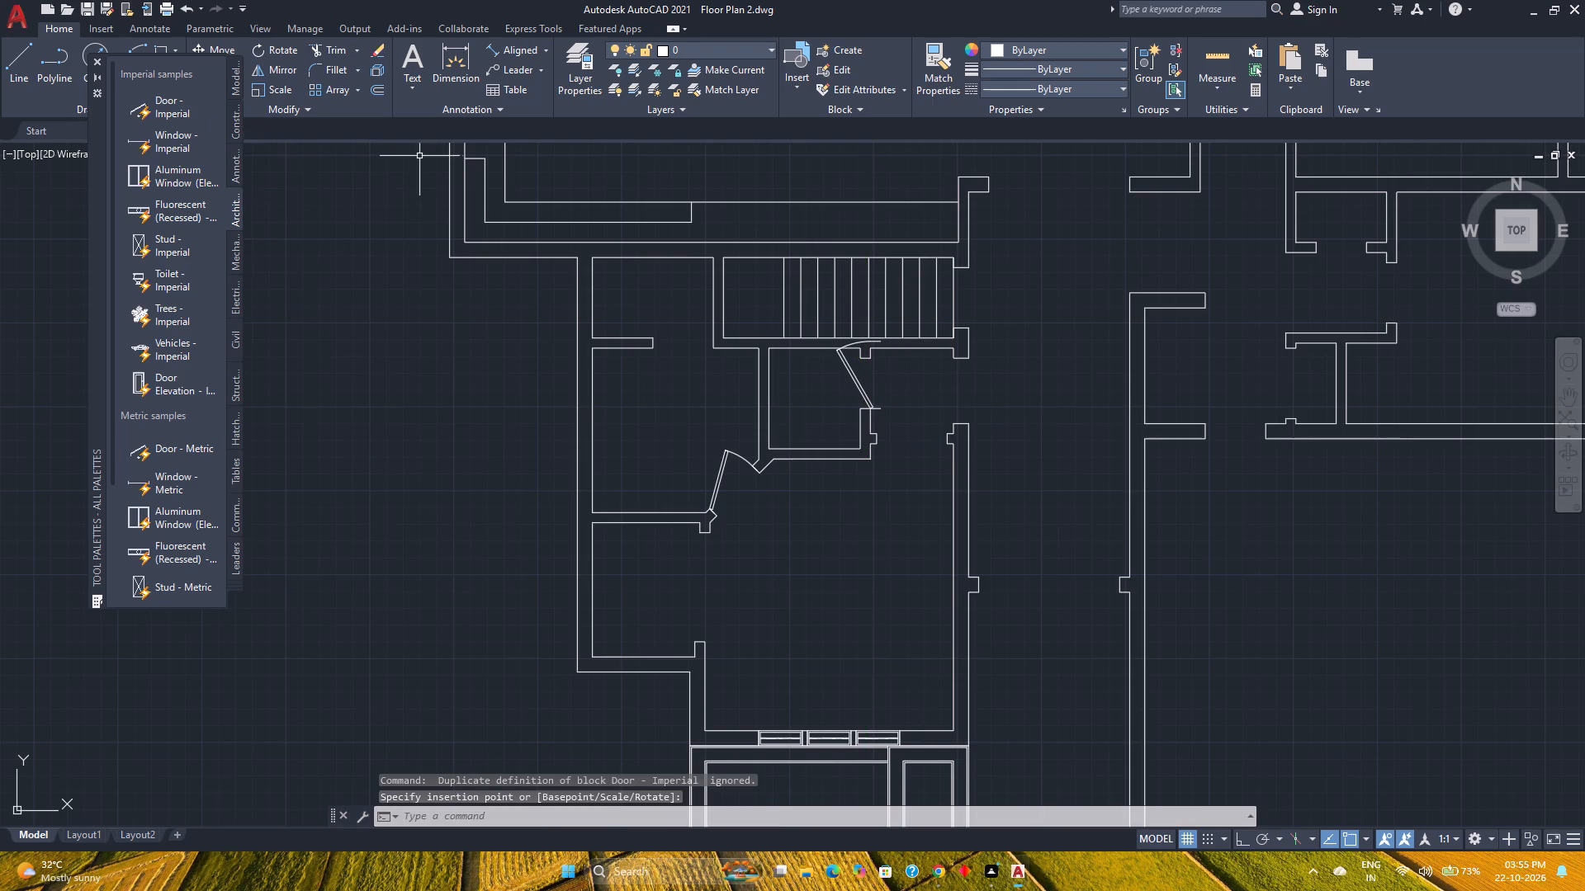
Insert a Door - Imperial block at the long-wall jamb of the opening beside the small closet and close the tool palettes.
{"action": "left_click", "coordinate": [859, 386]}
{"action": "left_click", "coordinate": [169, 101]}
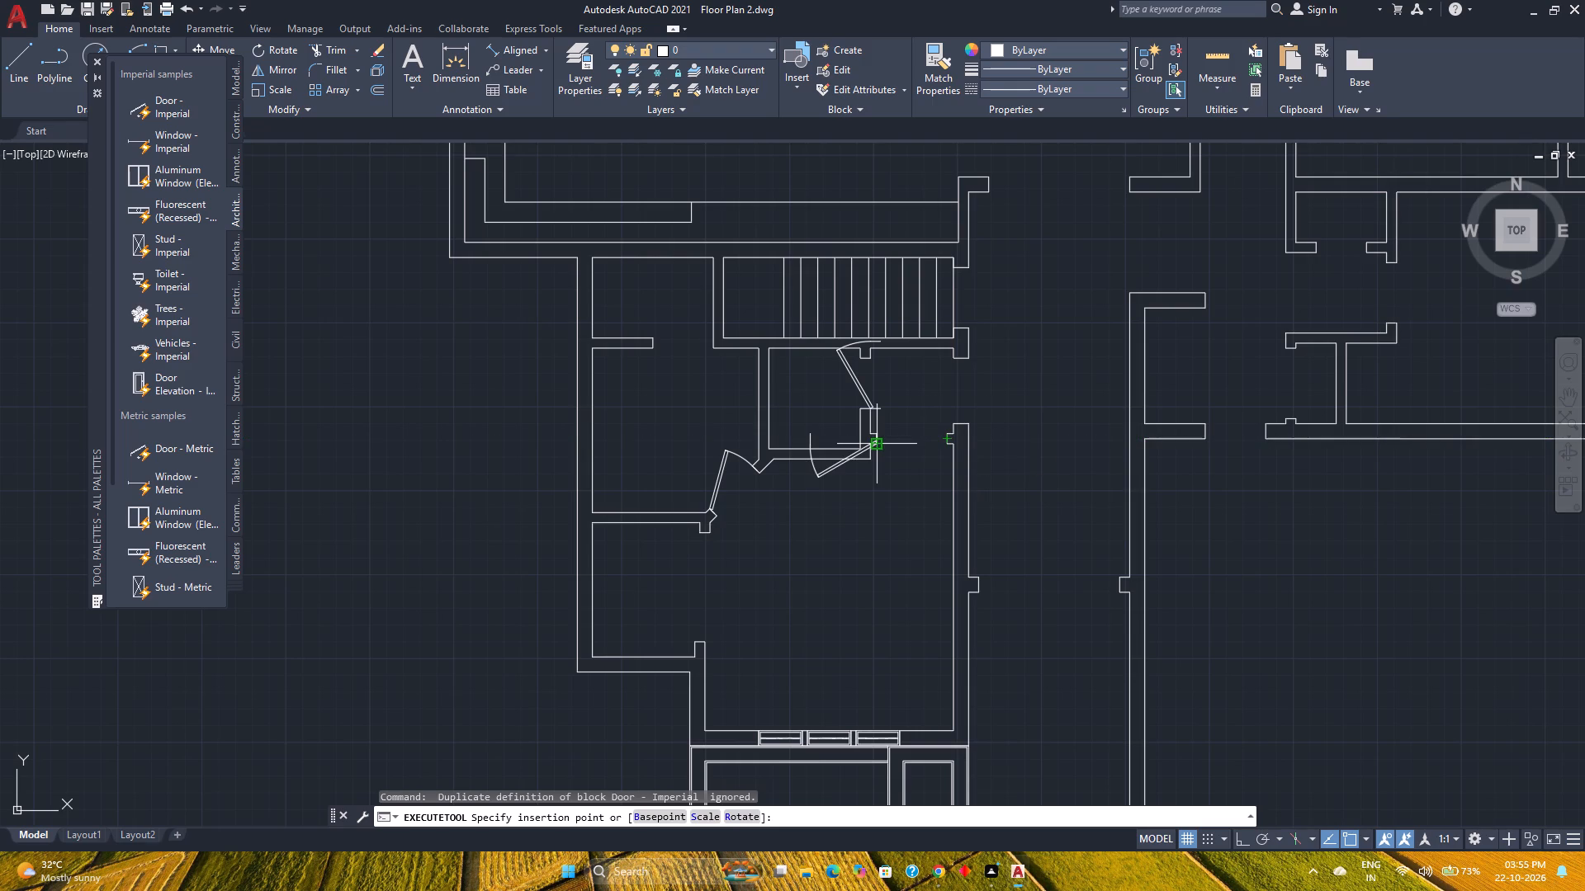
{"action": "left_click", "coordinate": [942, 432]}
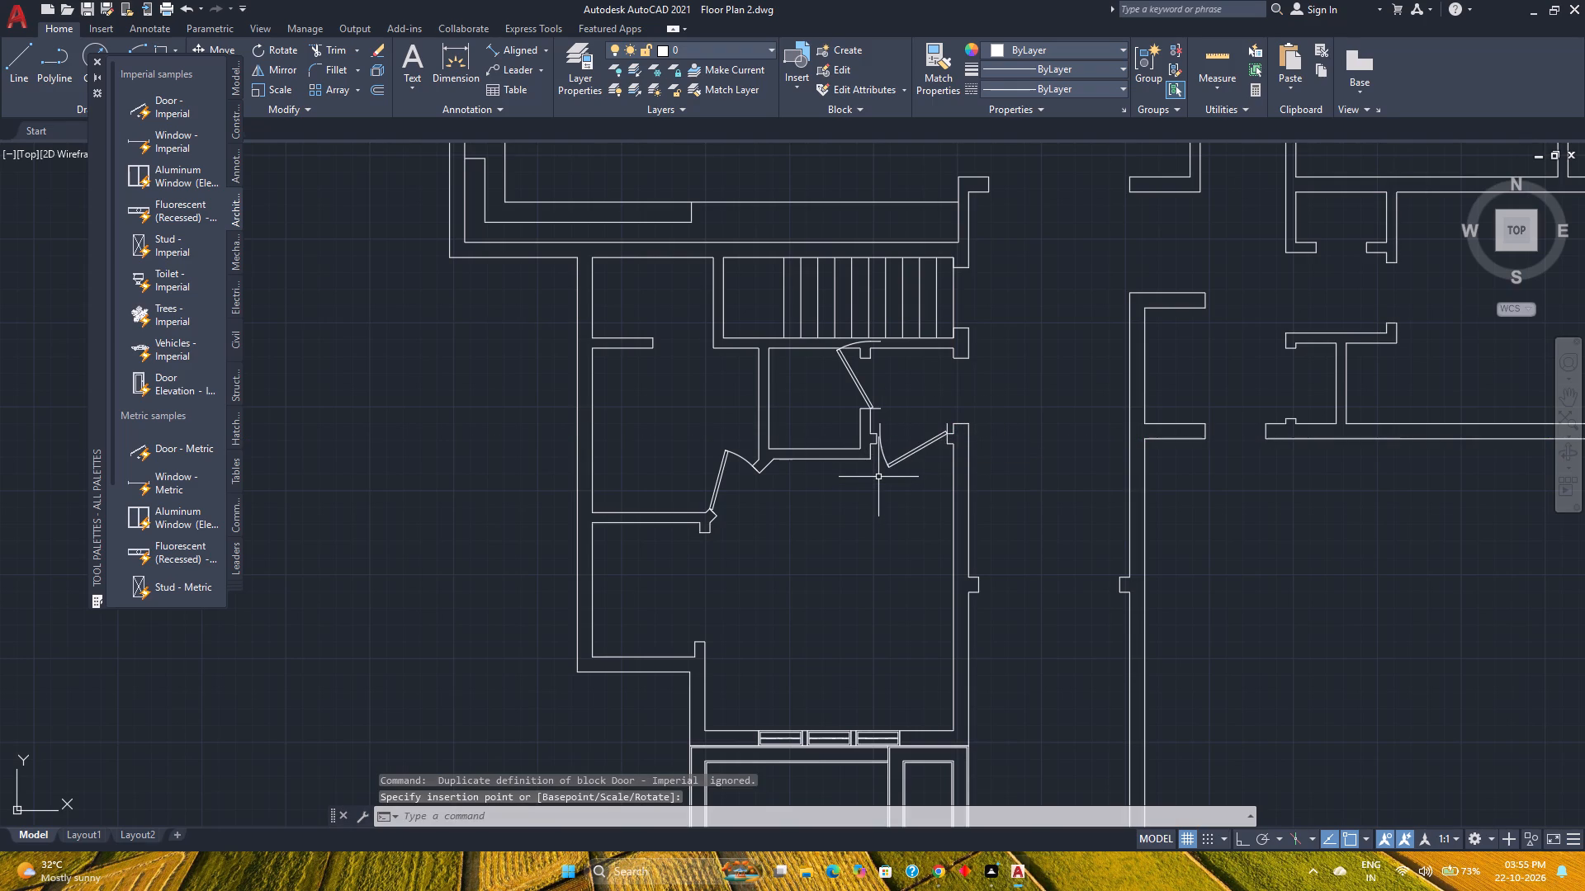
{"action": "key", "text": "Escape"}
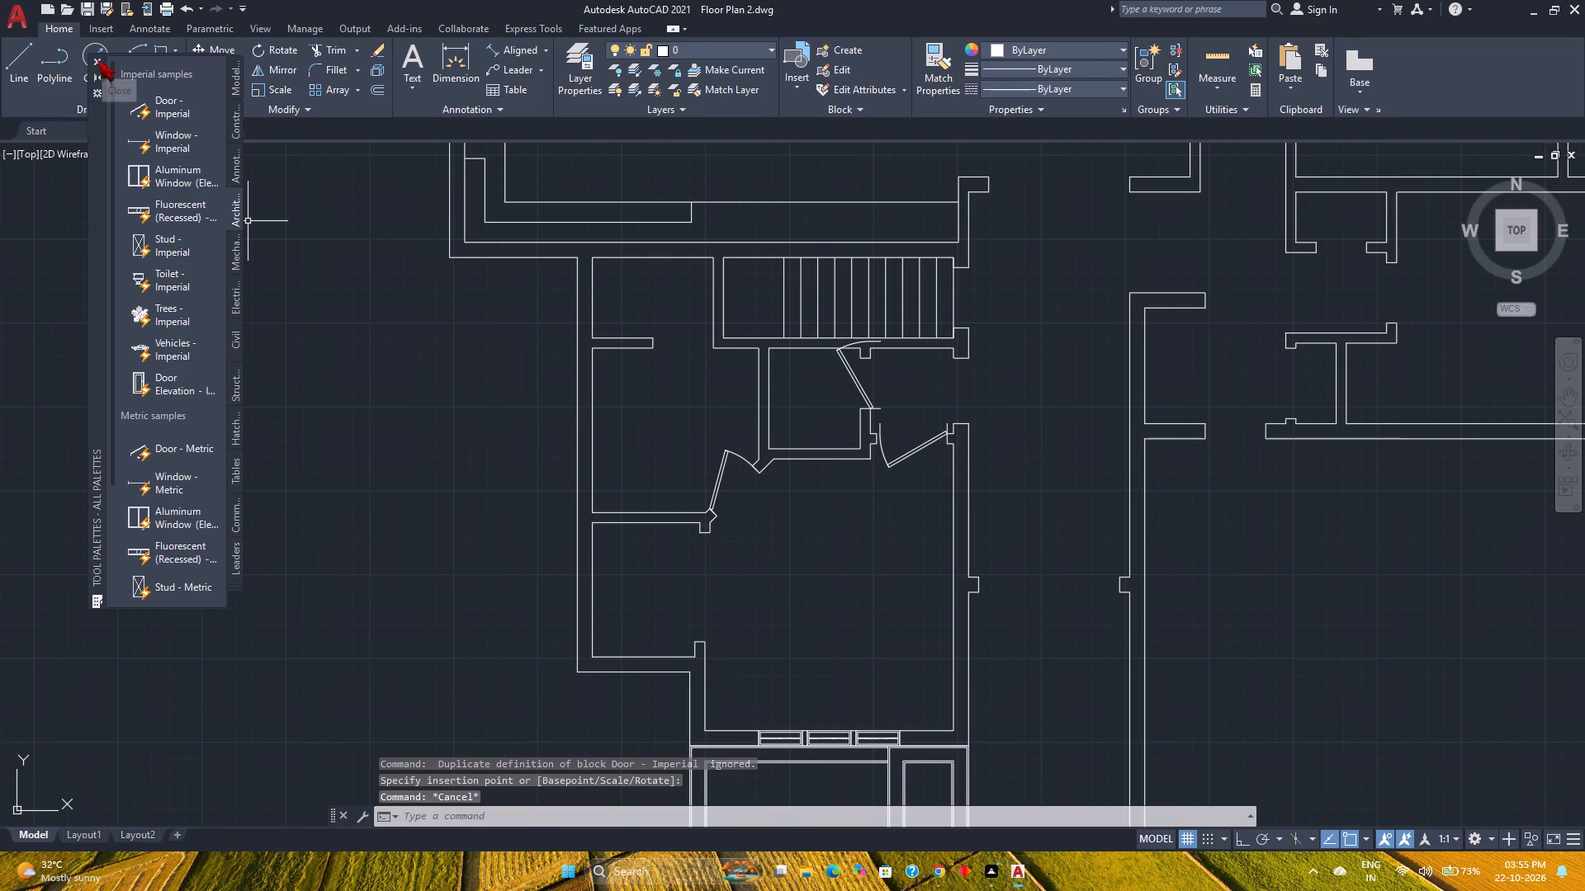
{"action": "left_click", "coordinate": [97, 60]}
Move the small closet's door from the outer corner to the inner corner of its hinge-side wall end.
{"action": "scroll", "coordinate": [891, 372], "scroll_direction": "up", "scroll_amount": 2}
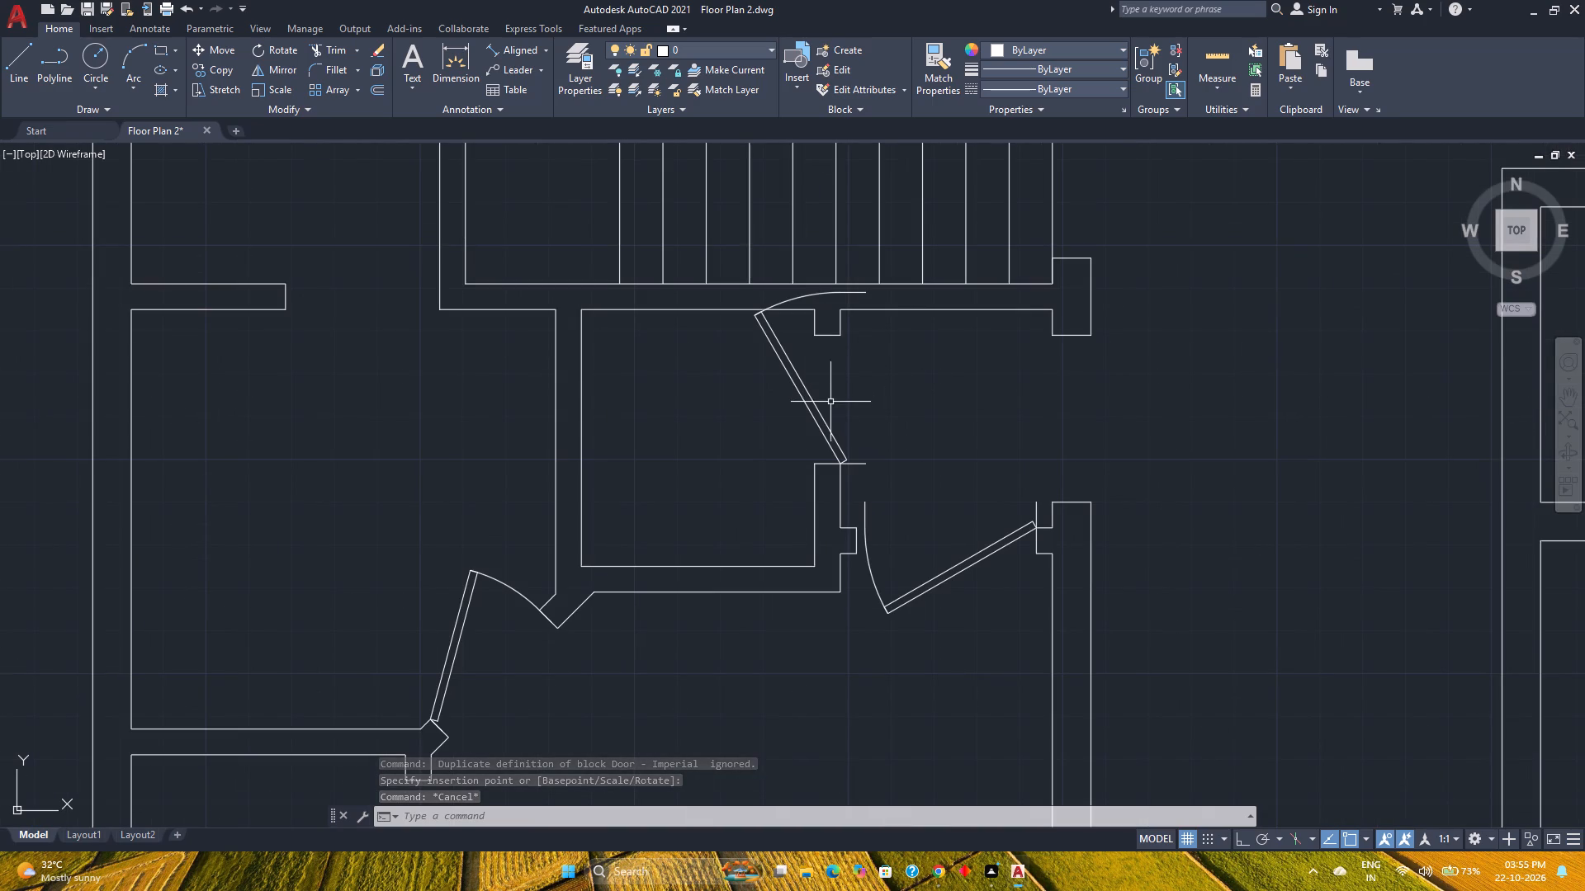
{"action": "left_click", "coordinate": [822, 410]}
{"action": "left_click", "coordinate": [755, 411]}
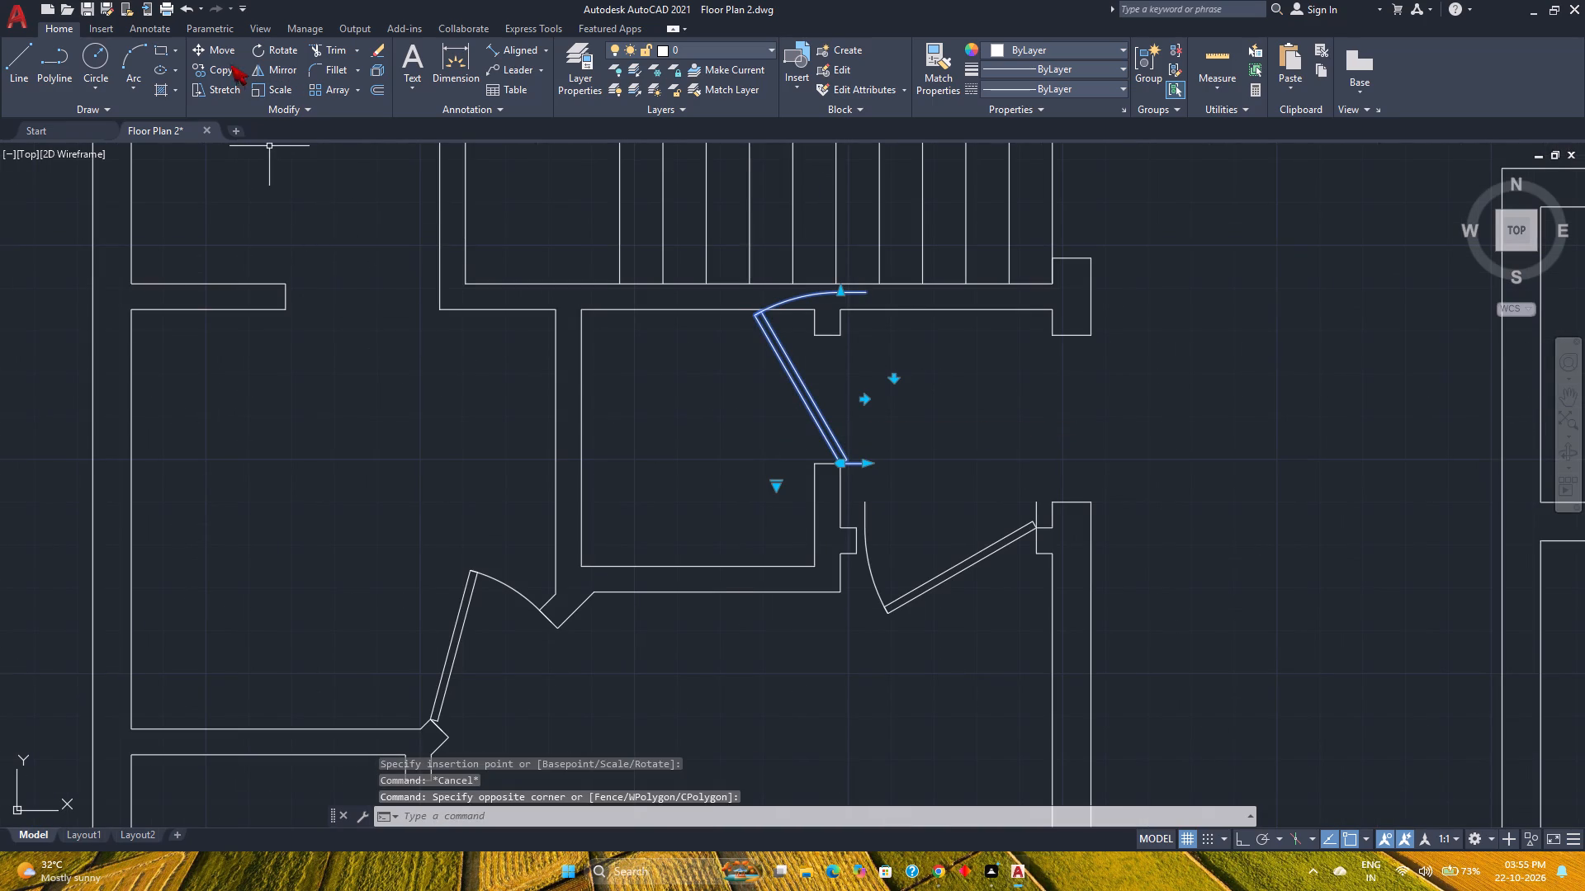
{"action": "left_click", "coordinate": [215, 46]}
{"action": "scroll", "coordinate": [824, 483], "scroll_direction": "up", "scroll_amount": 3}
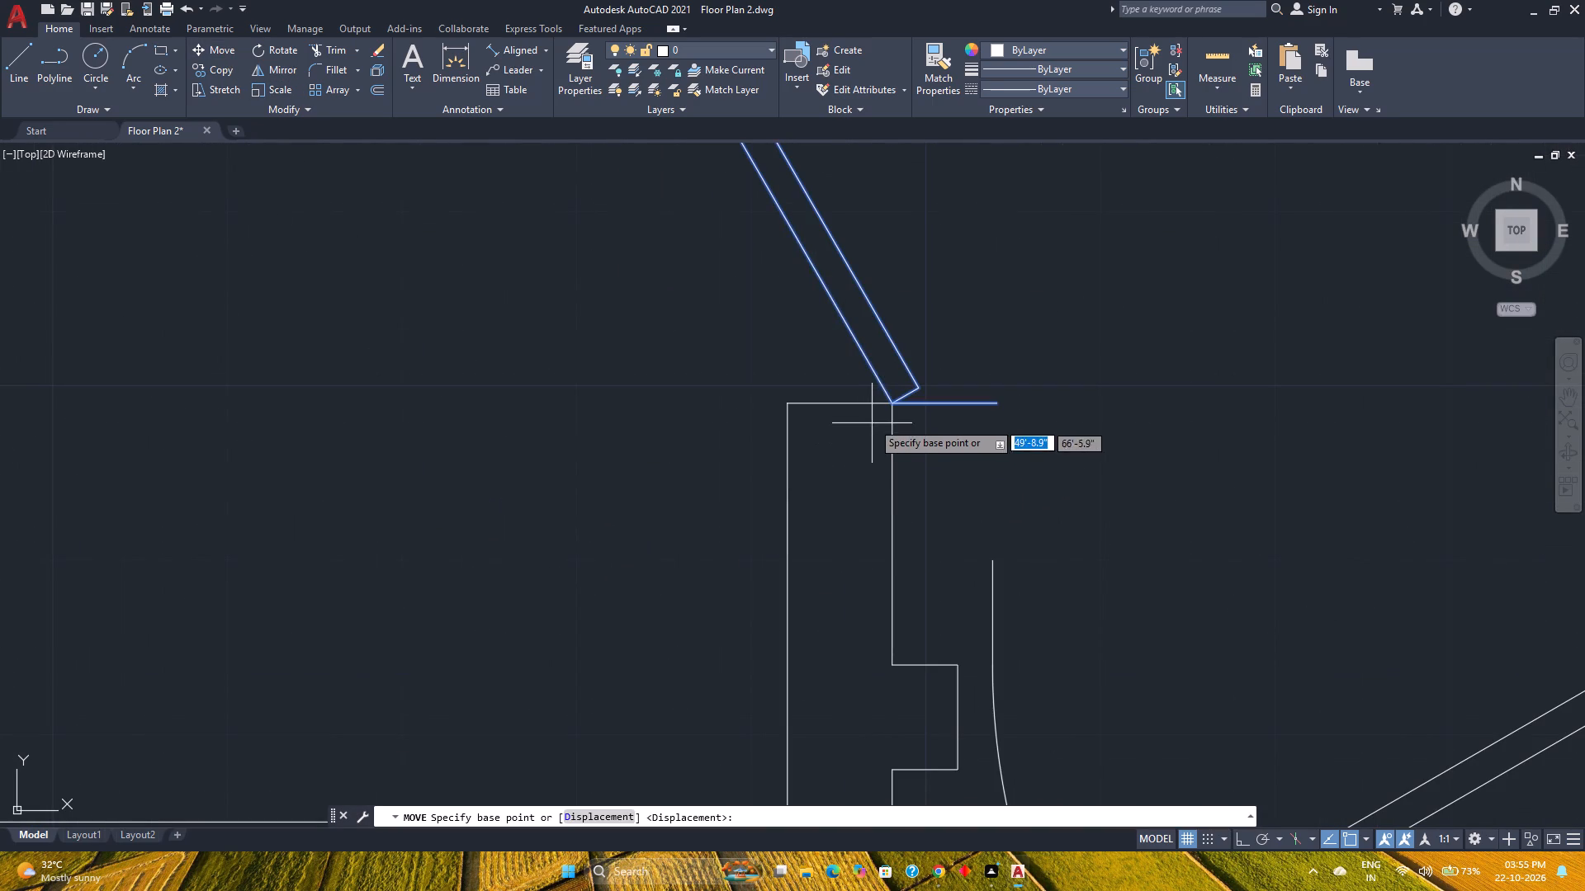
{"action": "left_click", "coordinate": [894, 405]}
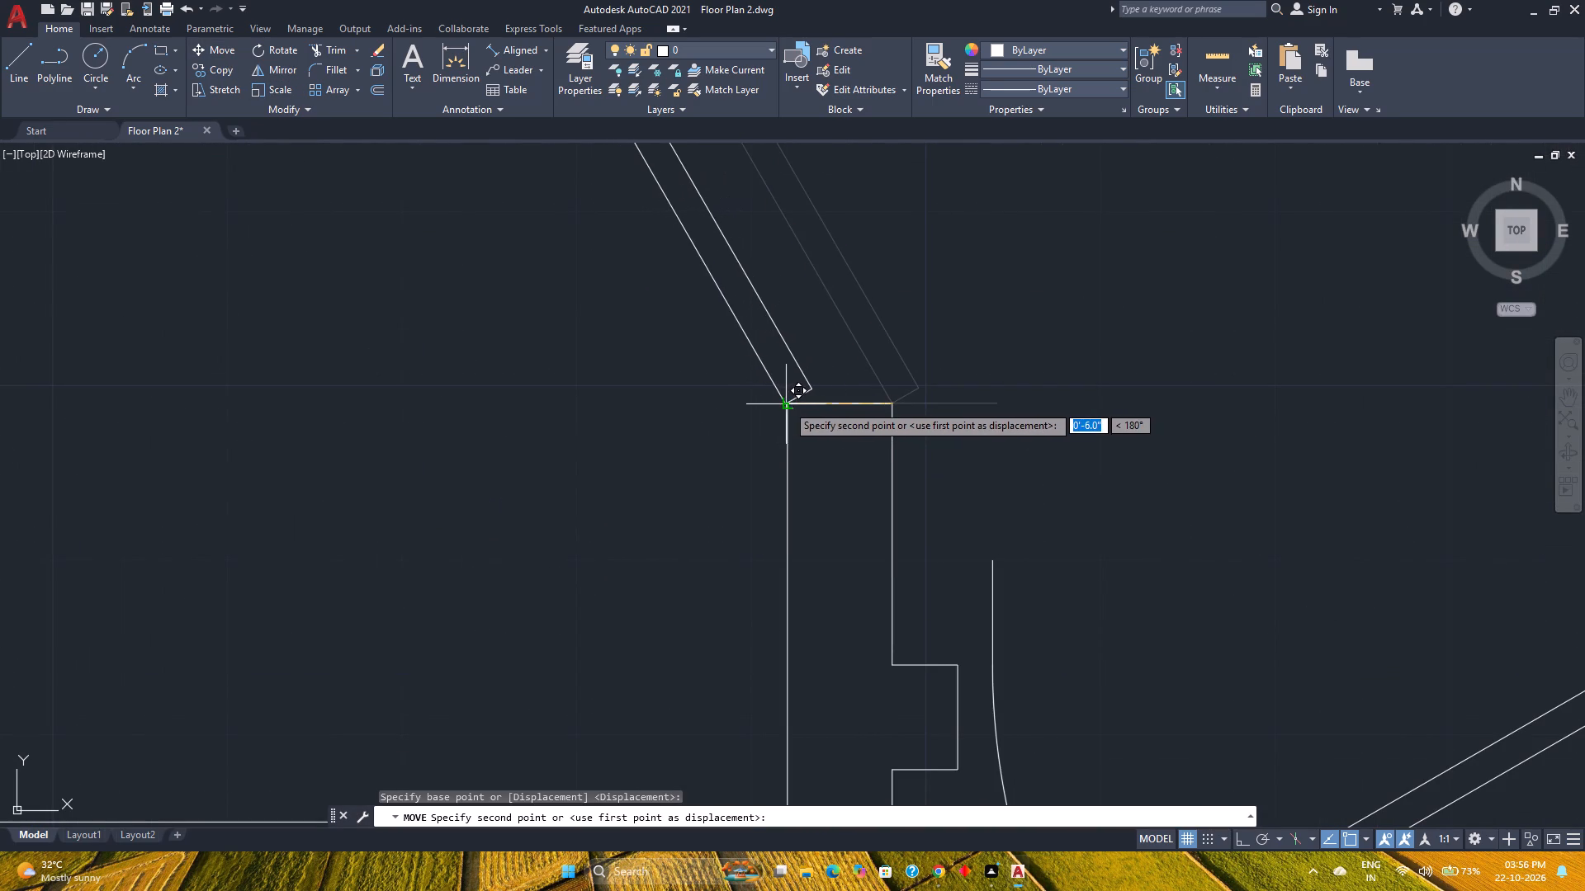
{"action": "left_click", "coordinate": [787, 404]}
Shrink the closet door's opening width so its swing ends at the inner corner of the opposite wall stub below the stairs.
{"action": "scroll", "coordinate": [719, 464], "scroll_direction": "down", "scroll_amount": 2}
{"action": "middle_click_drag", "start_coordinate": [719, 464], "coordinate": [730, 639]}
{"action": "left_click", "coordinate": [738, 521]}
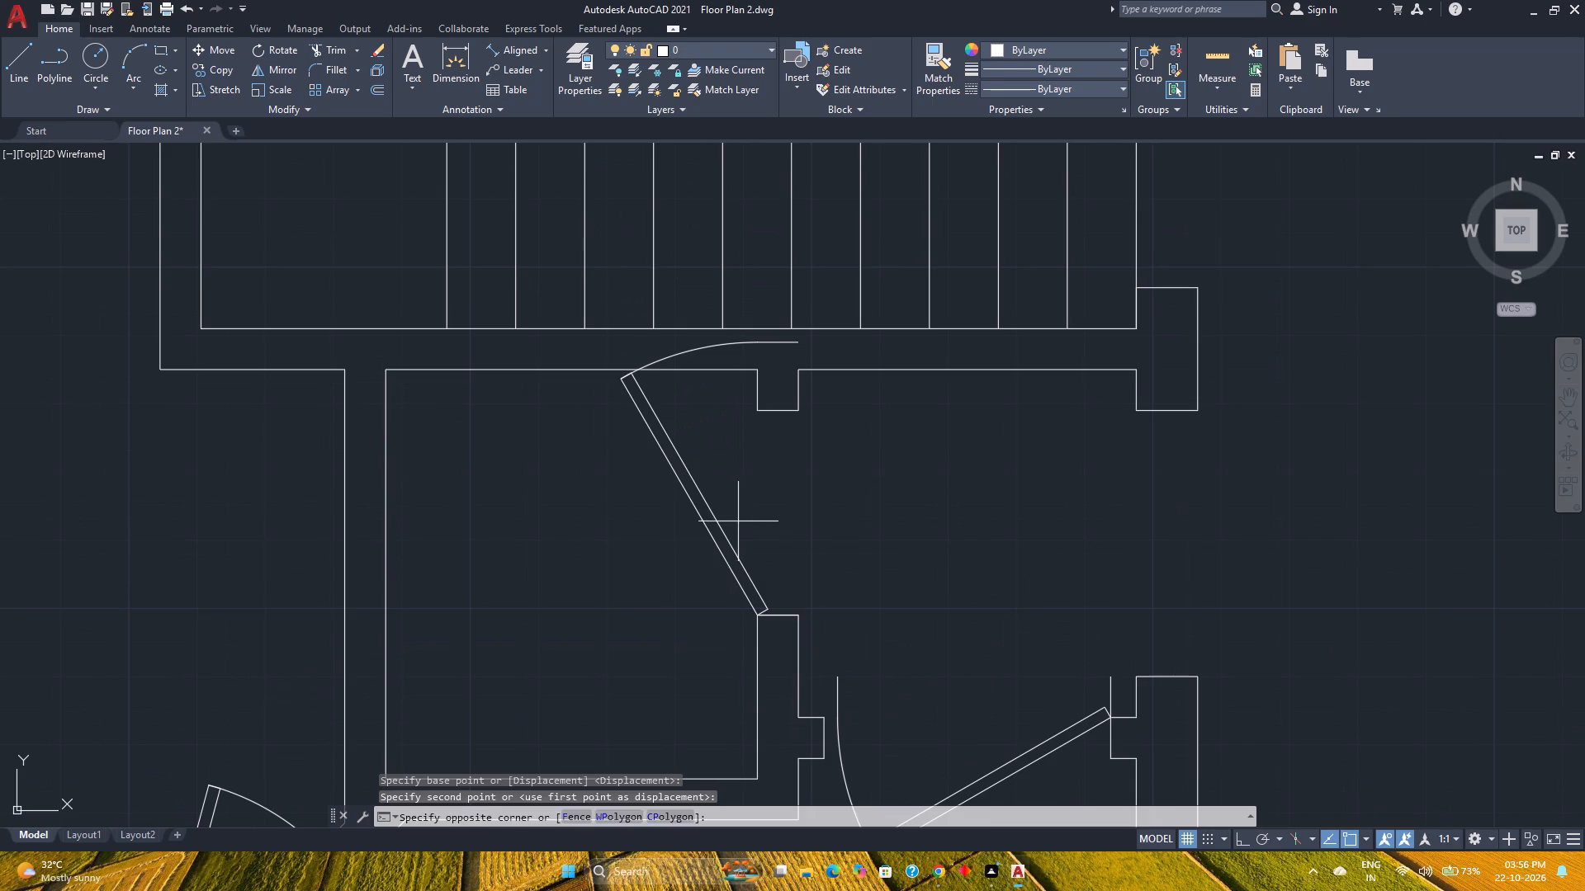
{"action": "left_click", "coordinate": [634, 553]}
{"action": "left_click", "coordinate": [757, 339]}
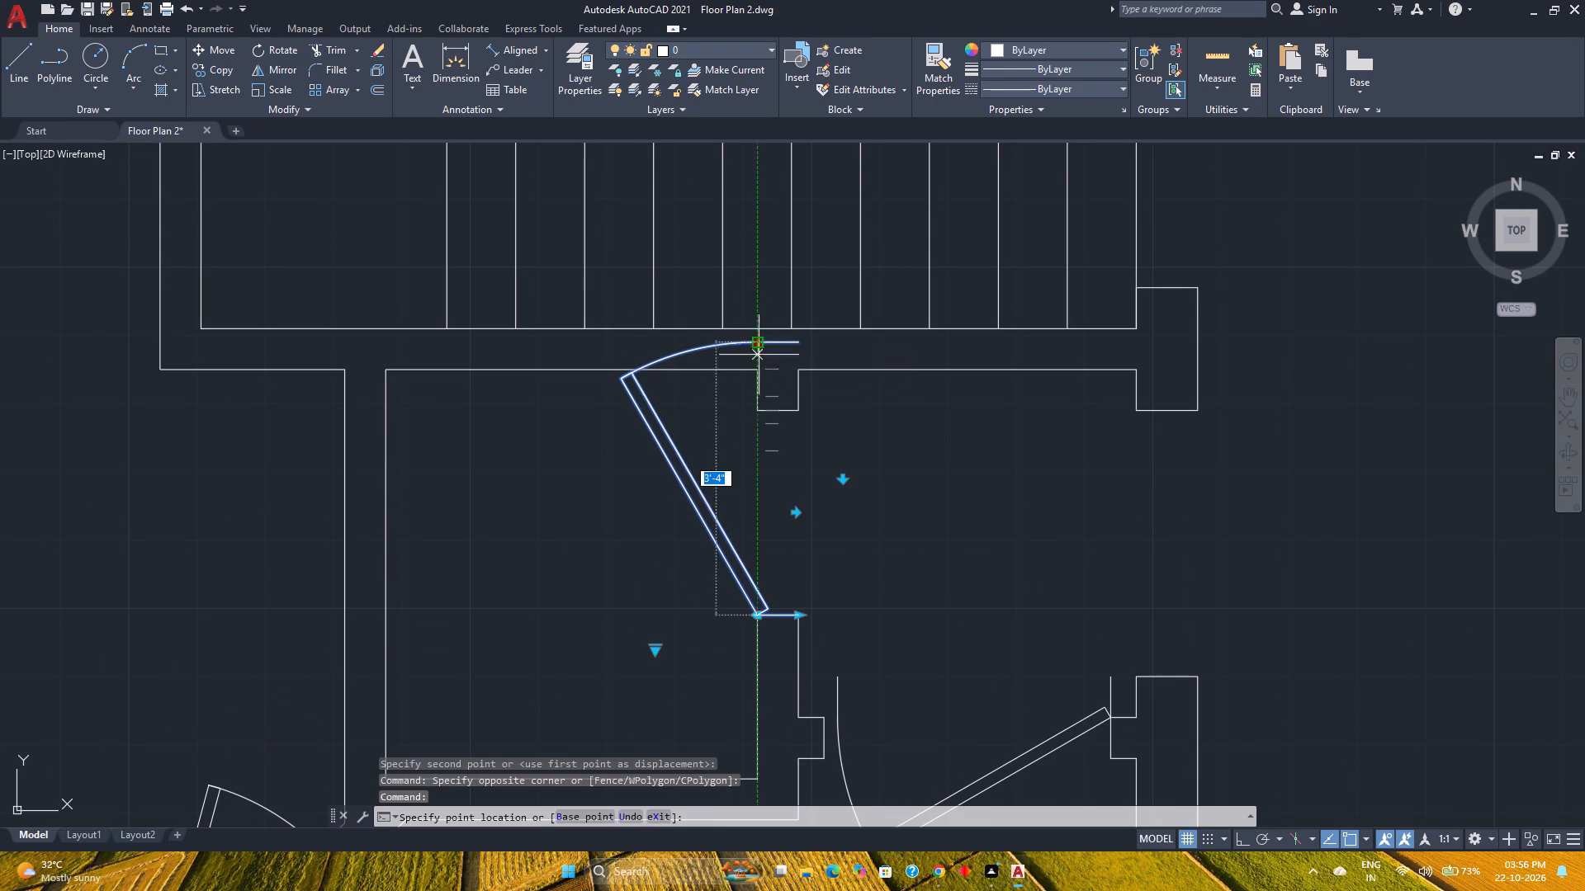
{"action": "left_click", "coordinate": [760, 407]}
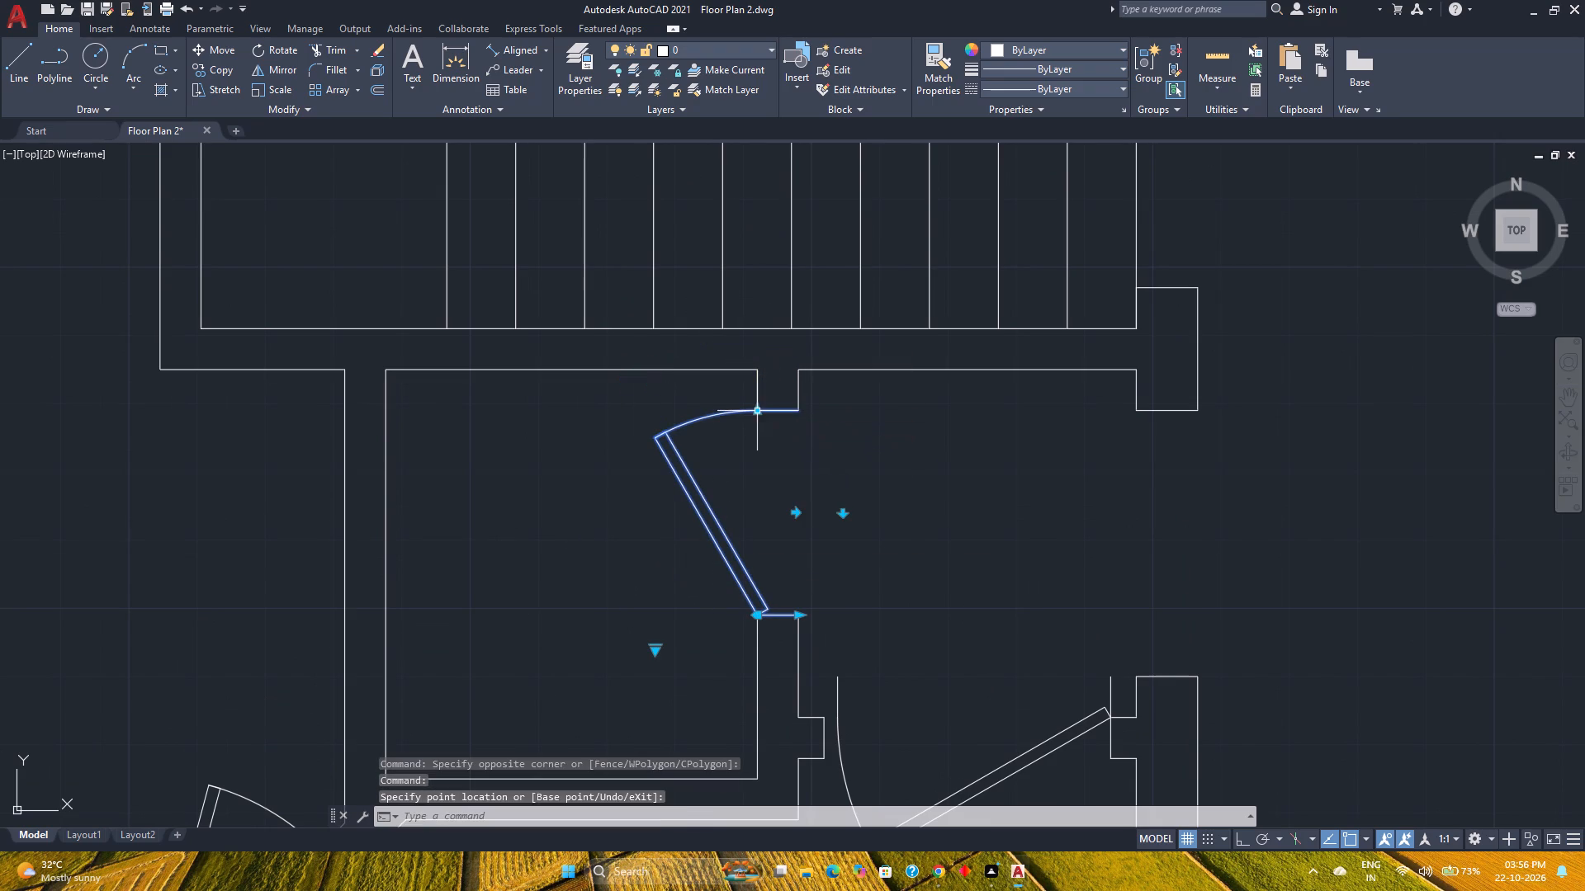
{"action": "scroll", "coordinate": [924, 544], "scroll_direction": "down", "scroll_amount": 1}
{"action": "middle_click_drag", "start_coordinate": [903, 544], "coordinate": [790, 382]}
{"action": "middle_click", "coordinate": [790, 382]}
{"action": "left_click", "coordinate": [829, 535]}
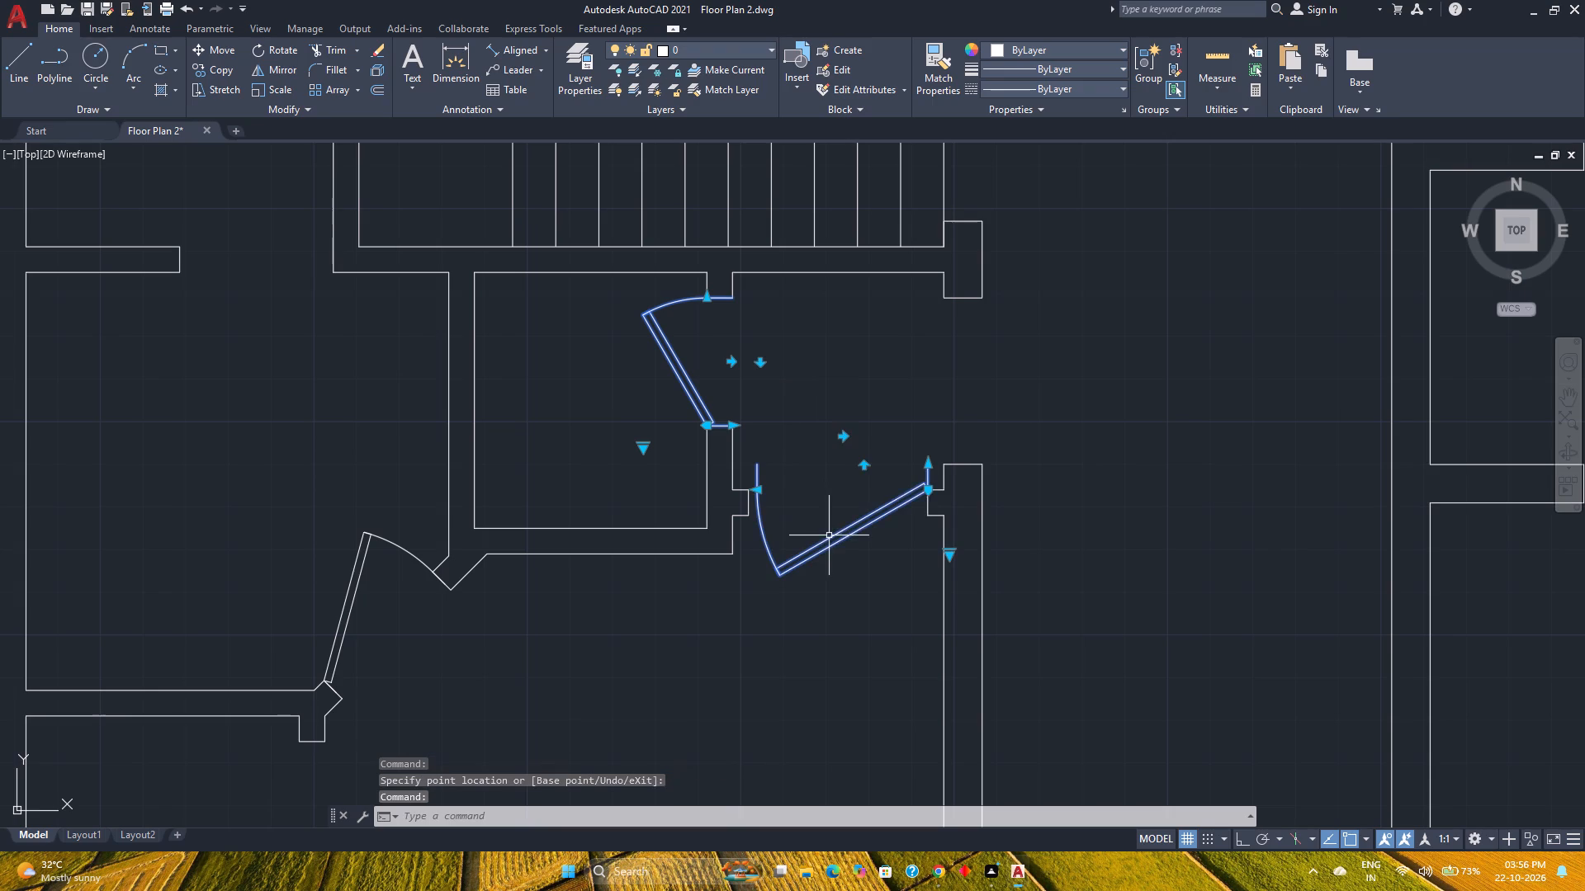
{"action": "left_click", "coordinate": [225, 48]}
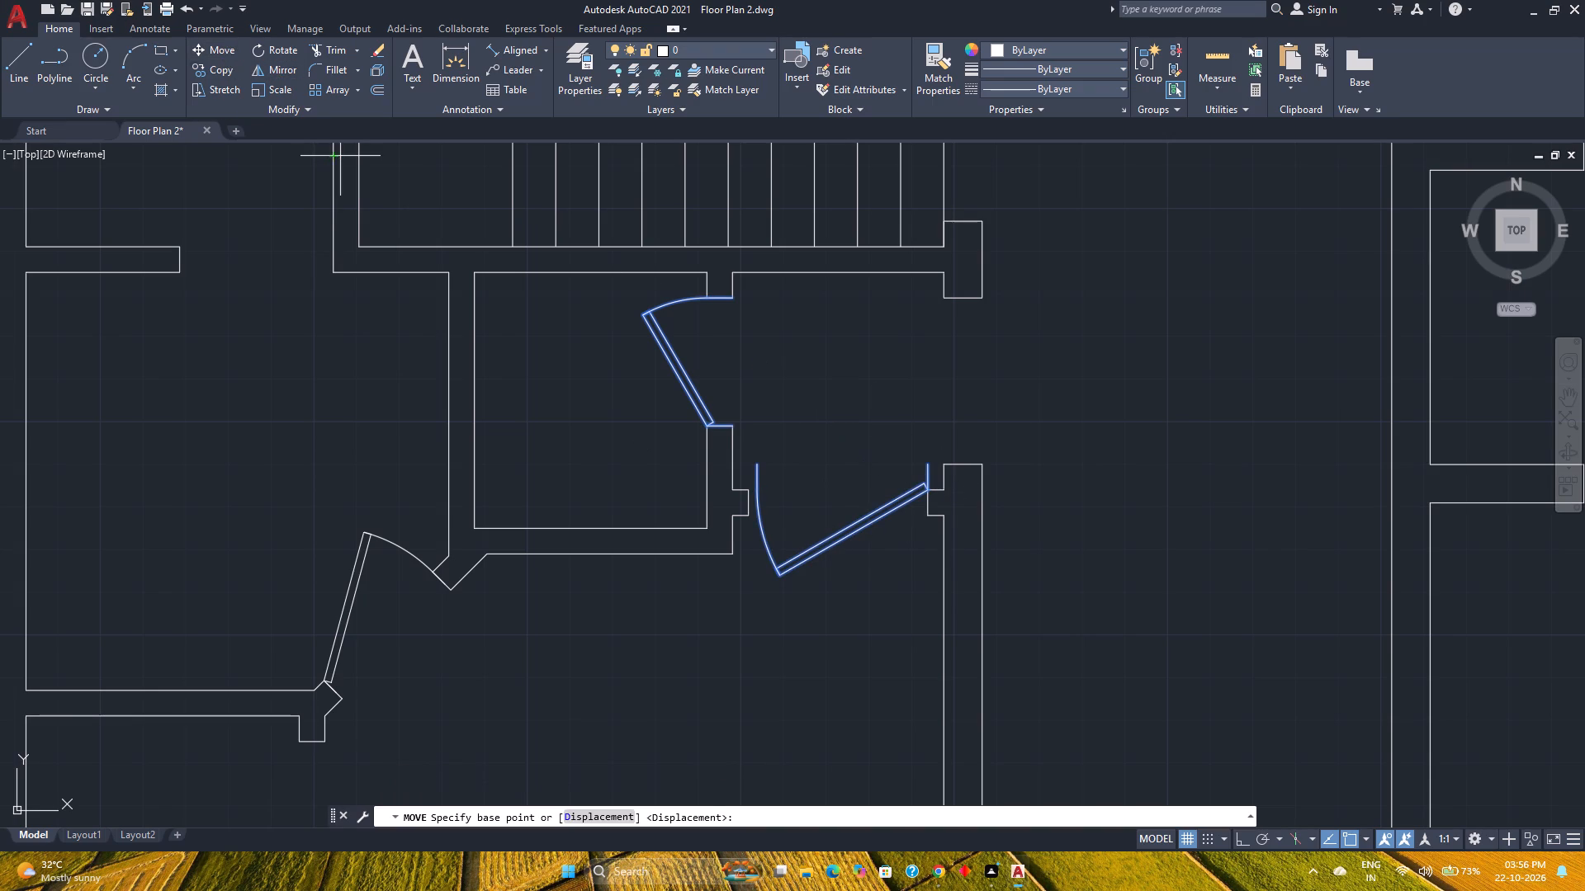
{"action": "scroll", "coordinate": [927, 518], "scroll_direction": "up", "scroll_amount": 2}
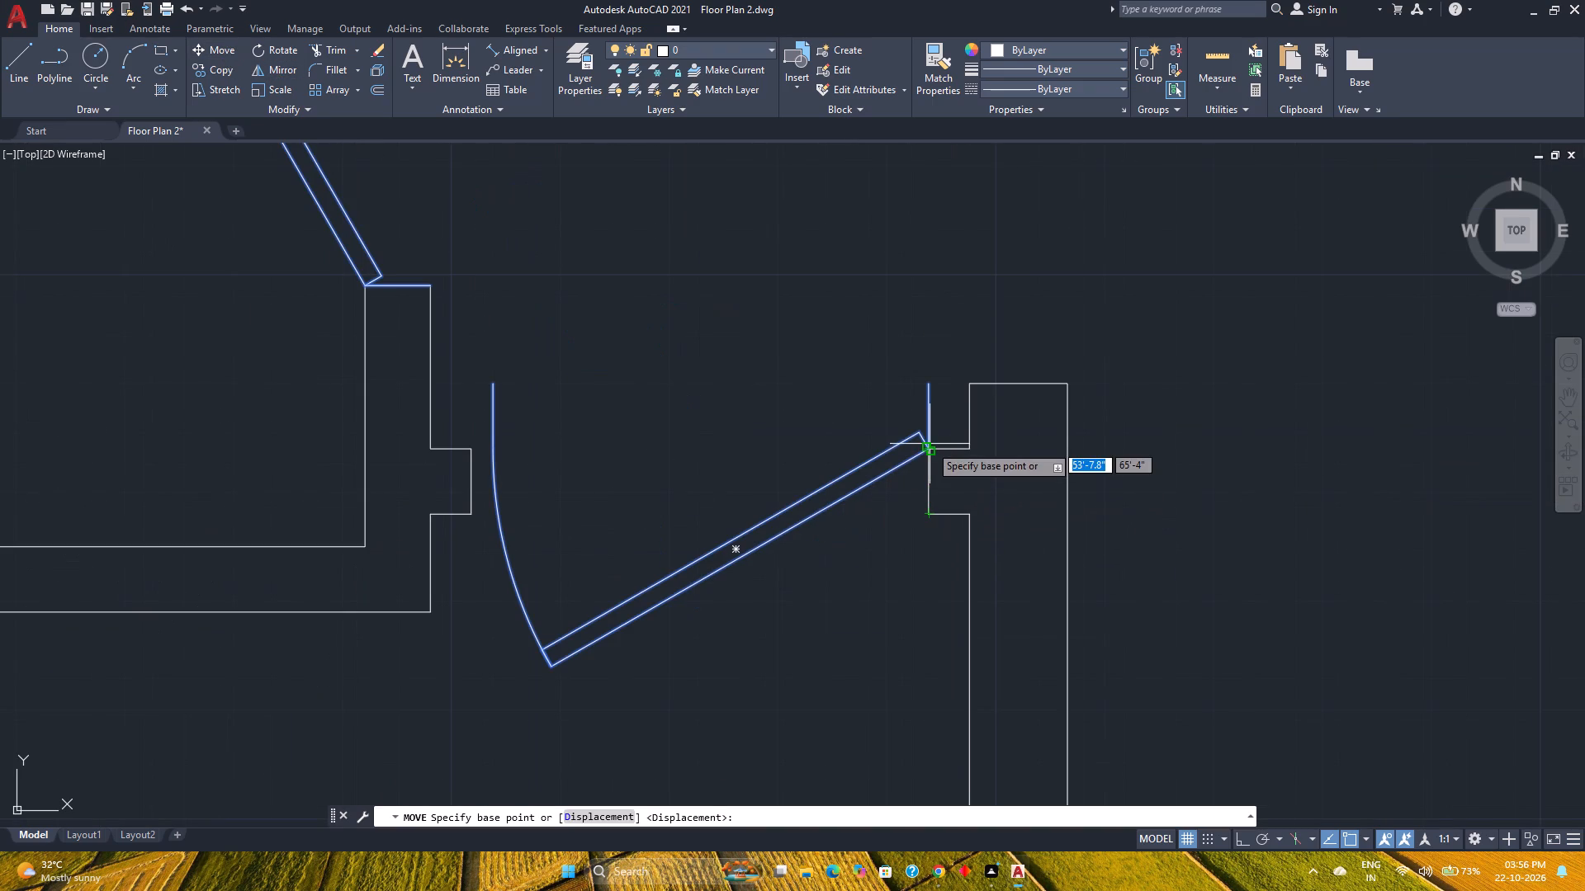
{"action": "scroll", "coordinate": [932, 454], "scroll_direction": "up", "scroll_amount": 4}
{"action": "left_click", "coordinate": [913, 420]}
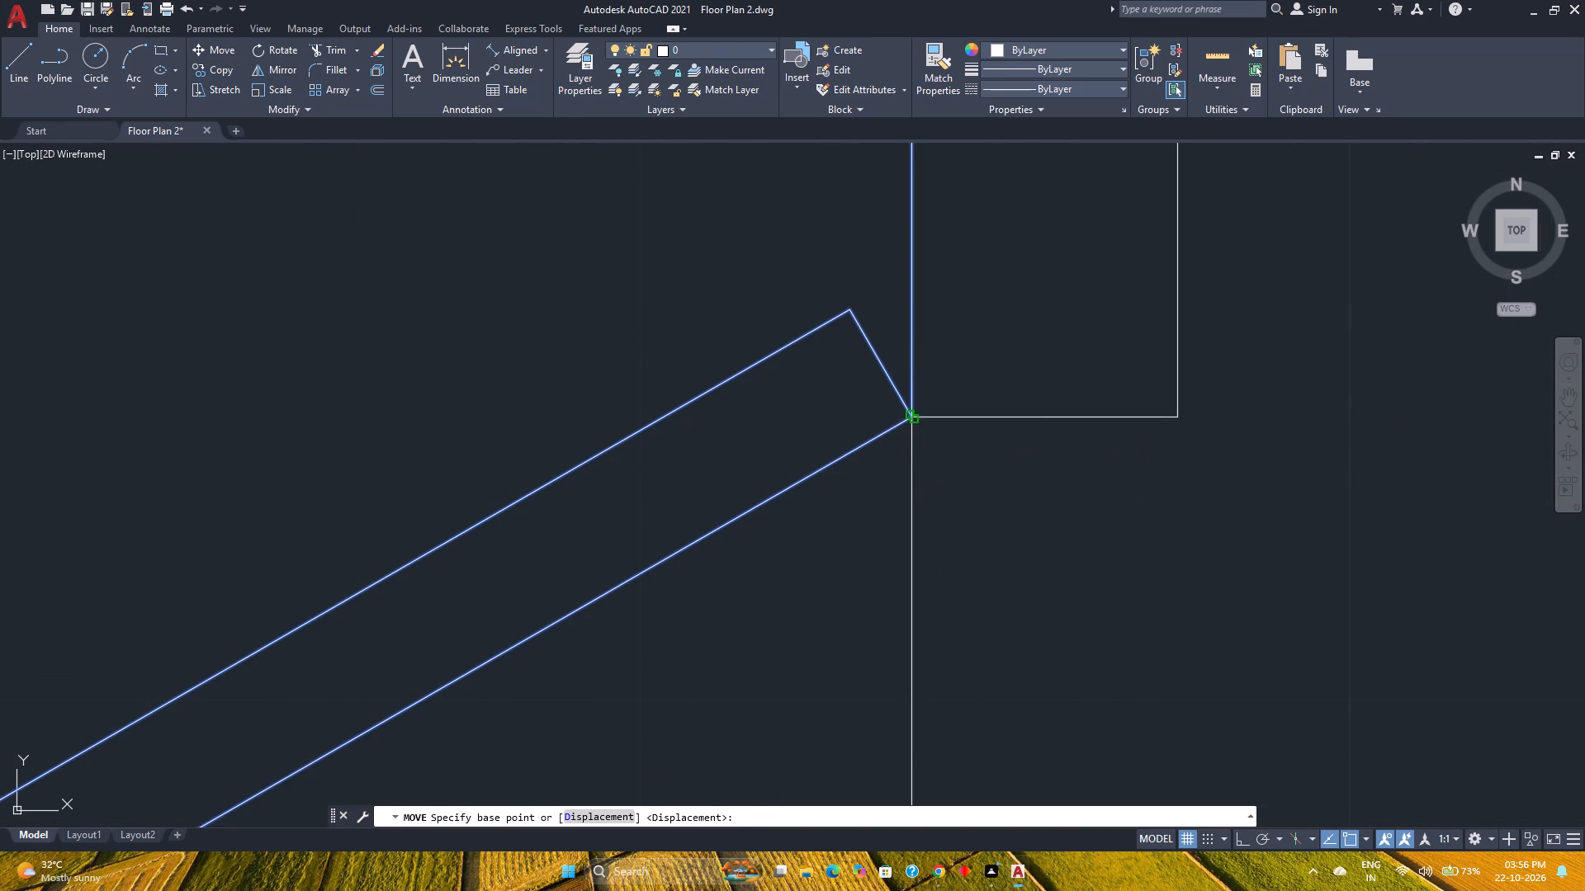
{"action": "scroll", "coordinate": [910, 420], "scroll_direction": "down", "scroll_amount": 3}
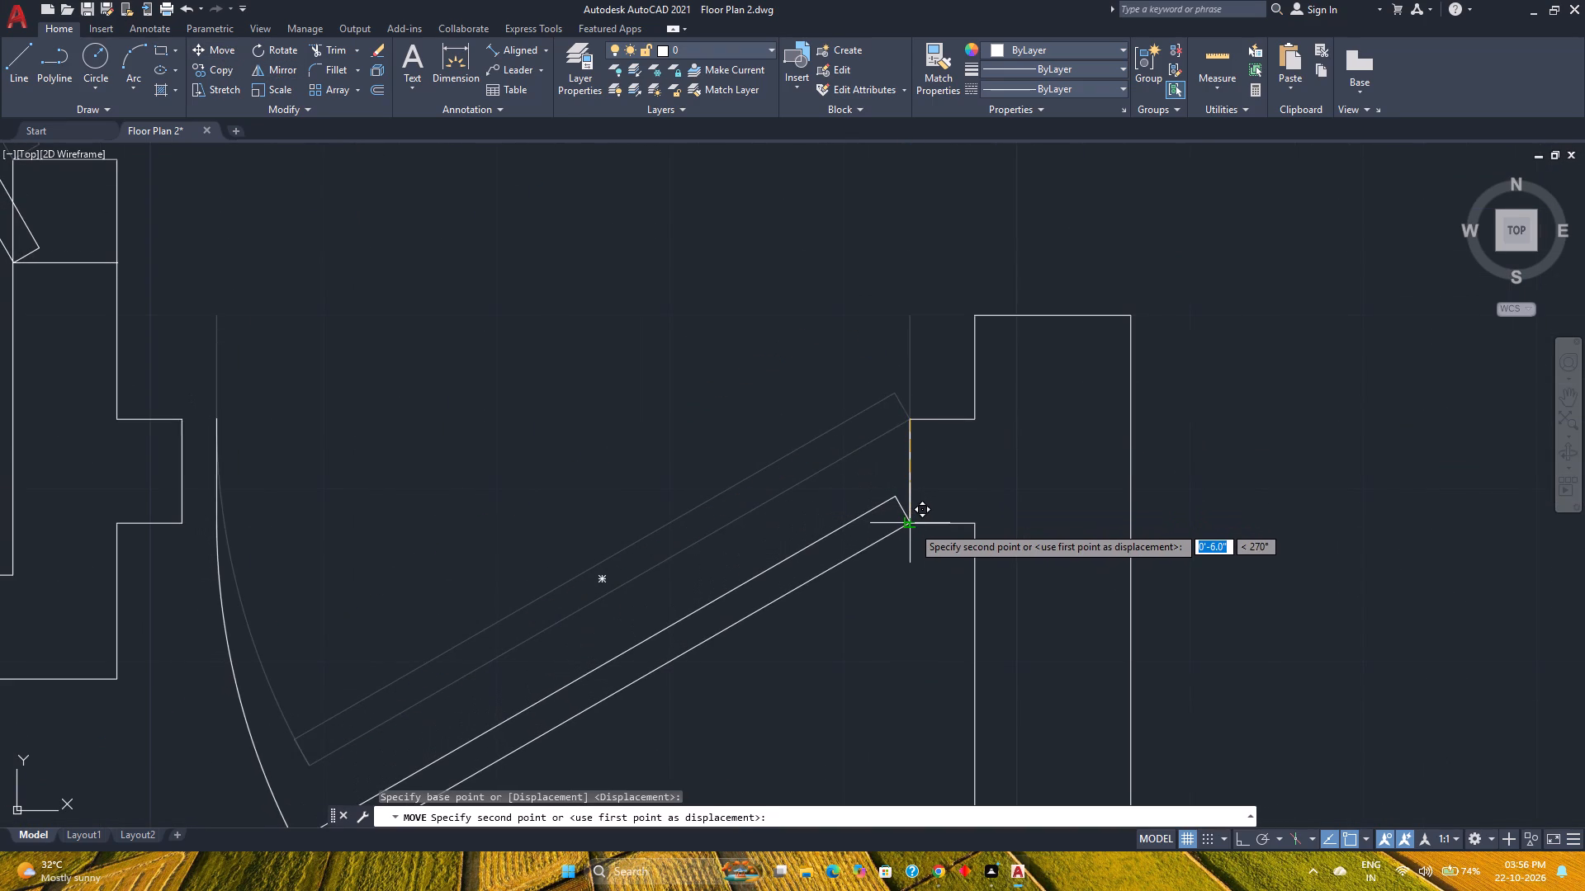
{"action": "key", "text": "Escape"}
Move the door beside the closet from the upper to the lower corner of its hinge-side jamb.
{"action": "left_click", "coordinate": [729, 519]}
{"action": "left_click", "coordinate": [688, 468]}
{"action": "scroll", "coordinate": [506, 423], "scroll_direction": "down", "scroll_amount": 3}
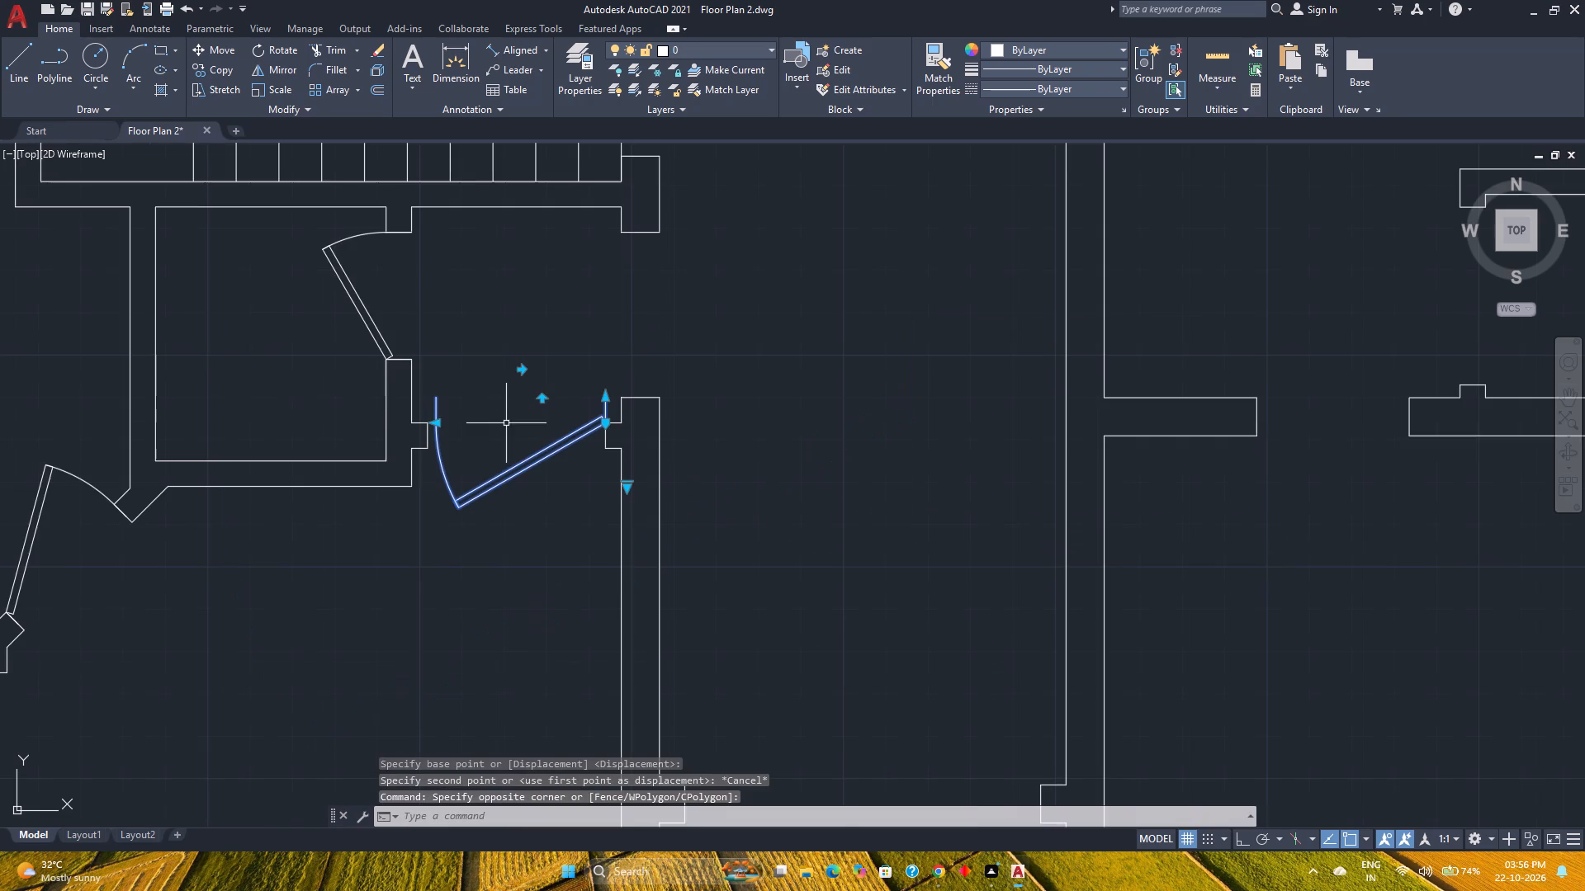
{"action": "left_click", "coordinate": [213, 54]}
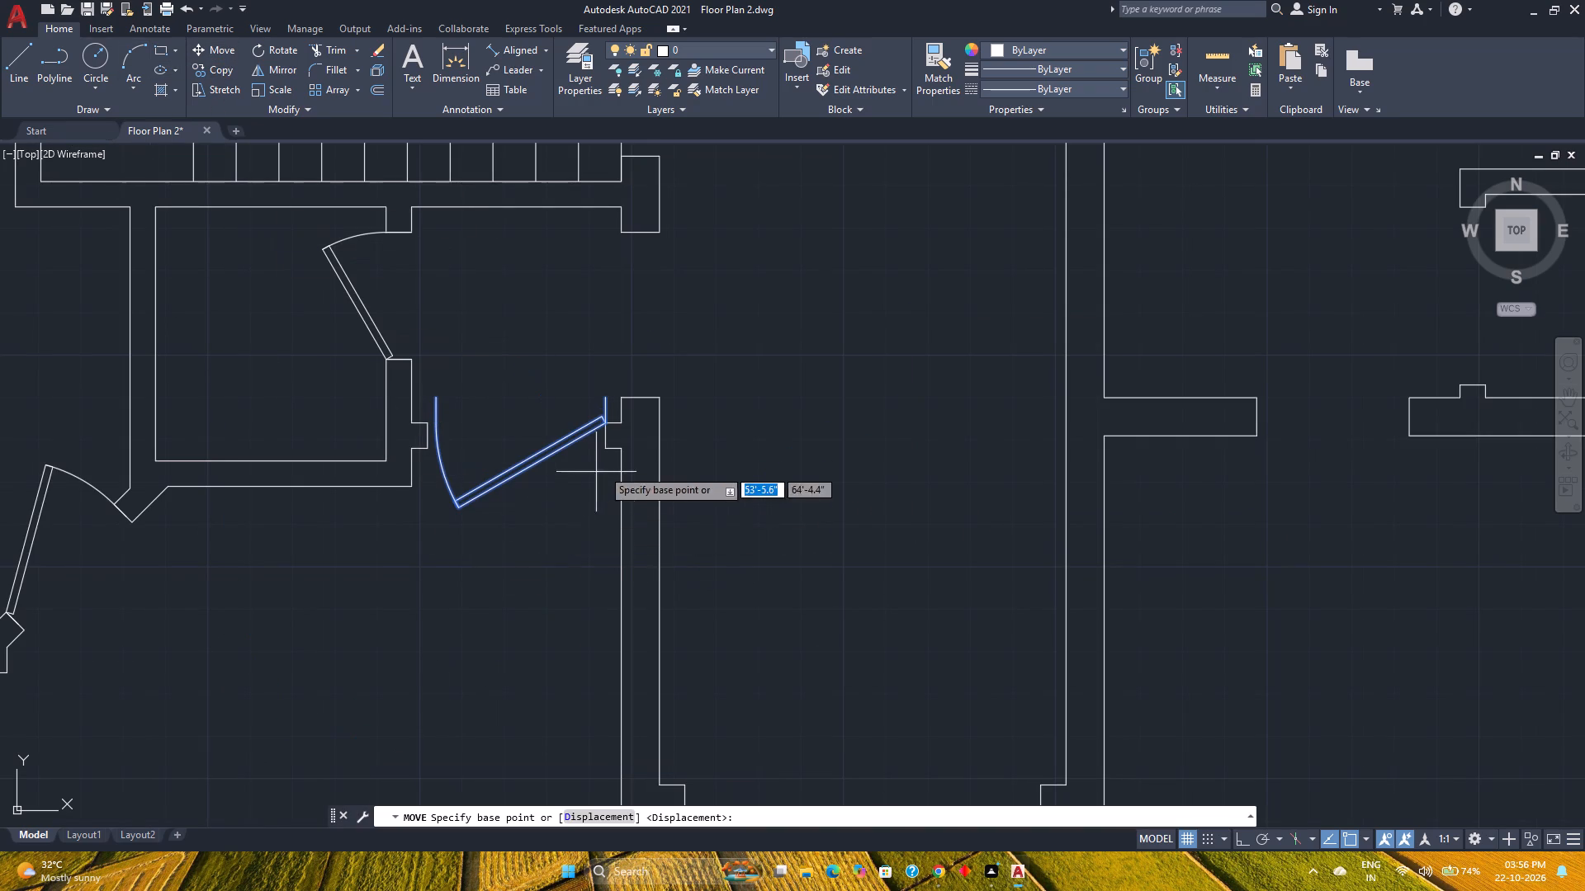
{"action": "scroll", "coordinate": [608, 464], "scroll_direction": "up", "scroll_amount": 3}
{"action": "left_click", "coordinate": [589, 300]}
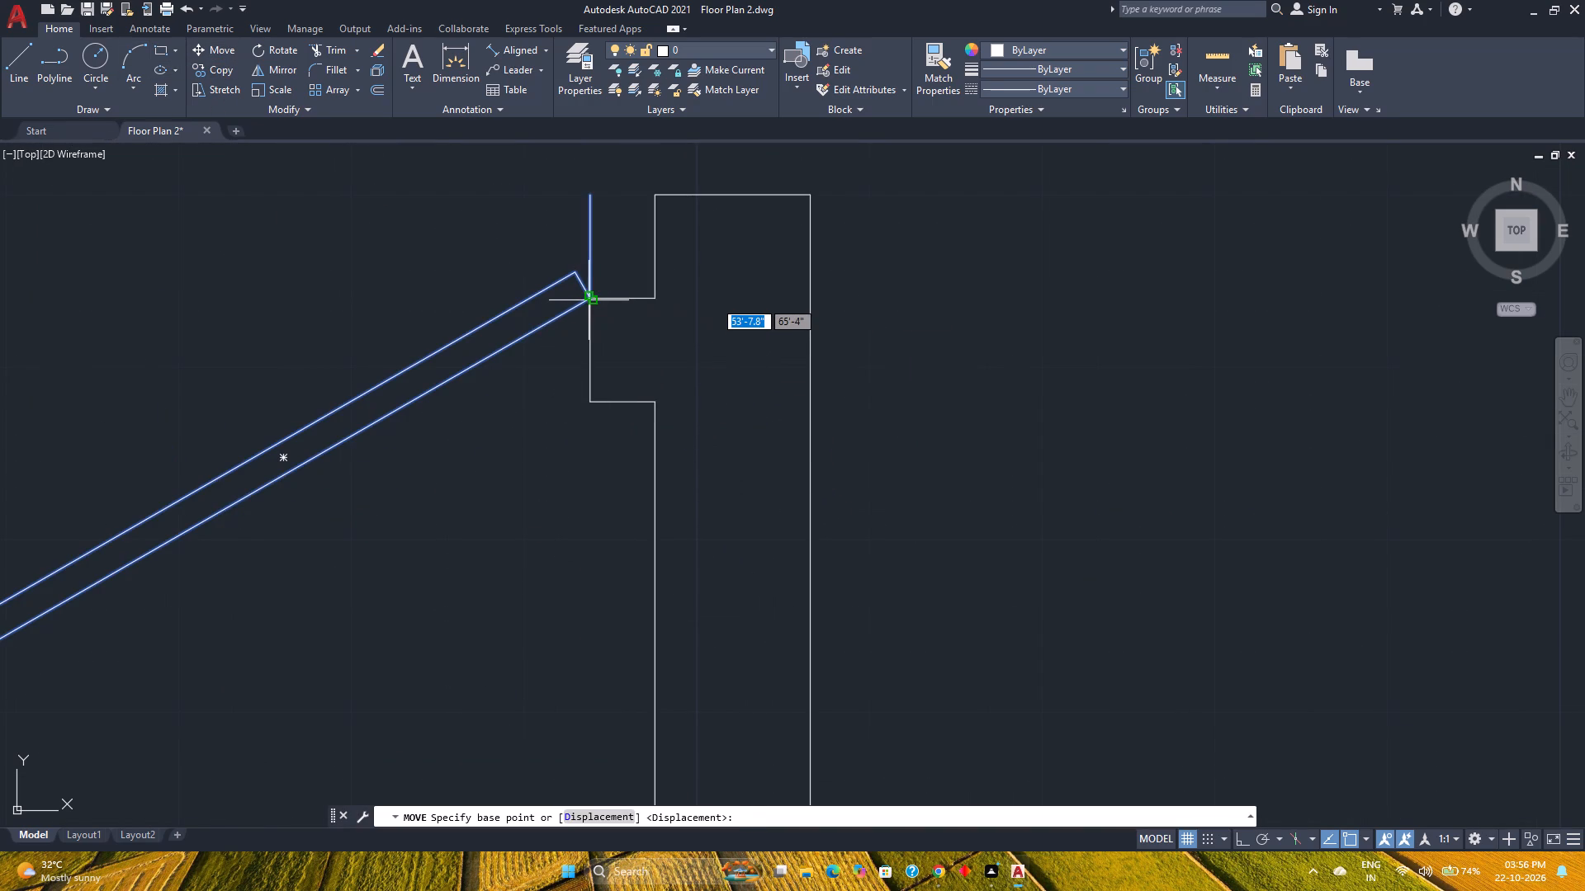
{"action": "left_click", "coordinate": [588, 405]}
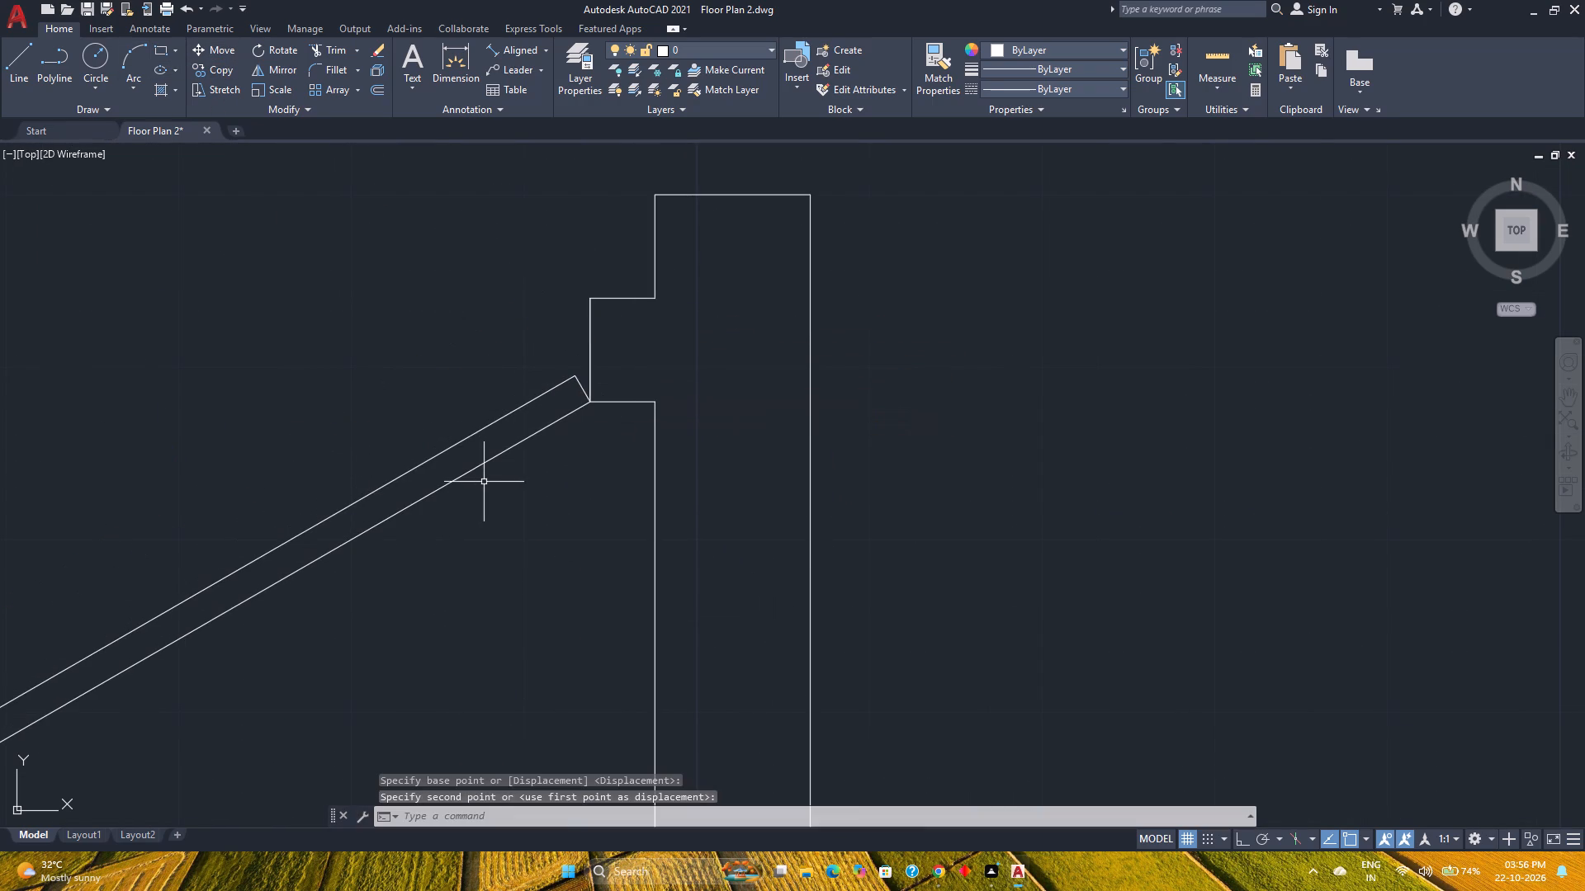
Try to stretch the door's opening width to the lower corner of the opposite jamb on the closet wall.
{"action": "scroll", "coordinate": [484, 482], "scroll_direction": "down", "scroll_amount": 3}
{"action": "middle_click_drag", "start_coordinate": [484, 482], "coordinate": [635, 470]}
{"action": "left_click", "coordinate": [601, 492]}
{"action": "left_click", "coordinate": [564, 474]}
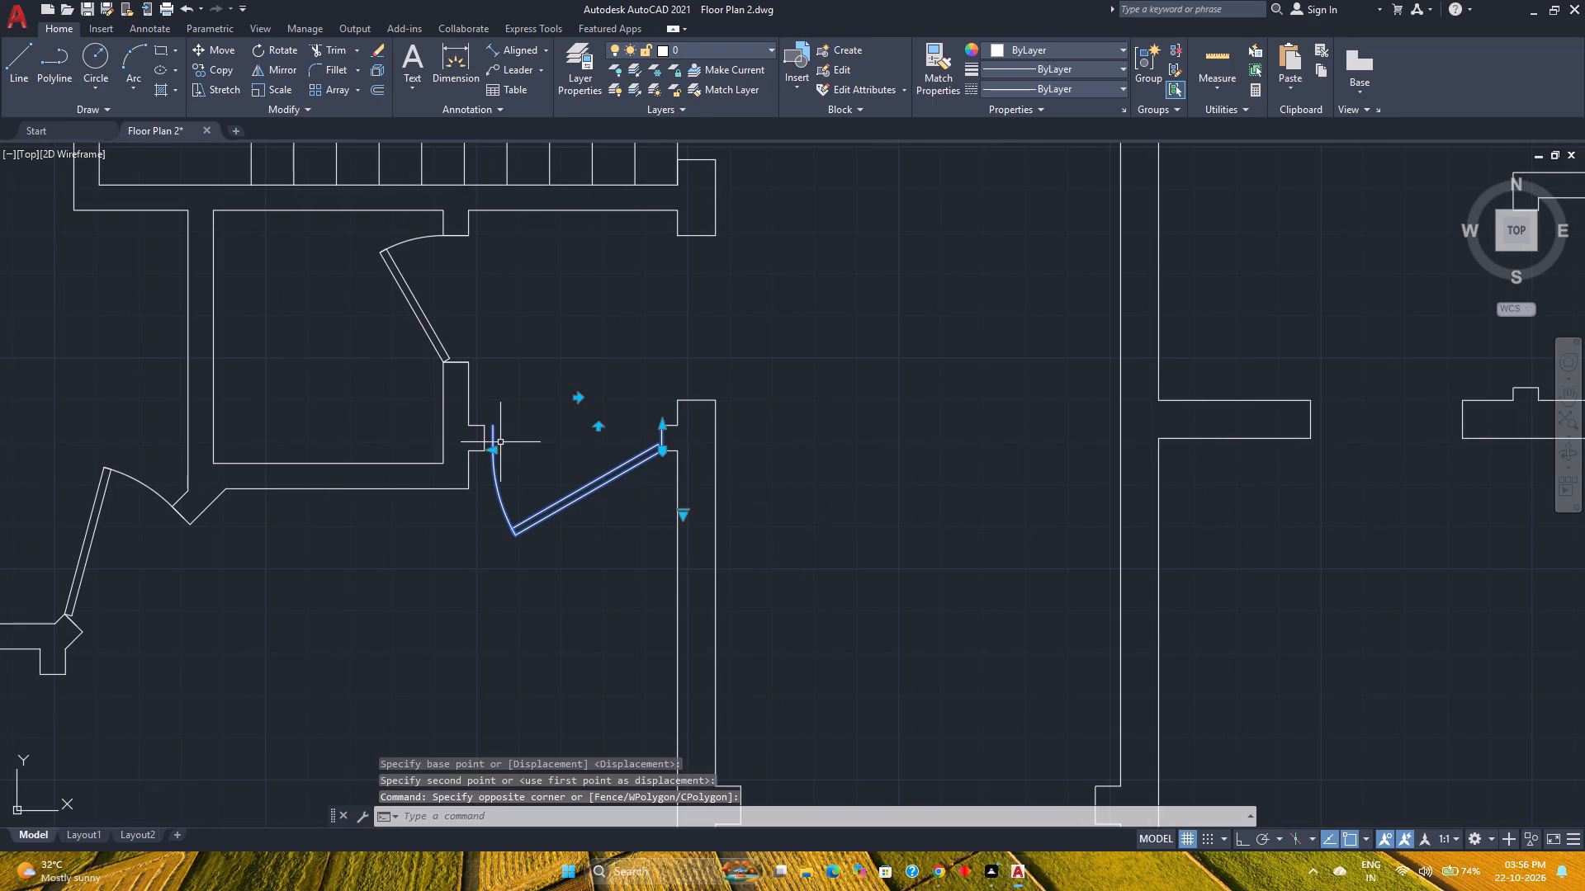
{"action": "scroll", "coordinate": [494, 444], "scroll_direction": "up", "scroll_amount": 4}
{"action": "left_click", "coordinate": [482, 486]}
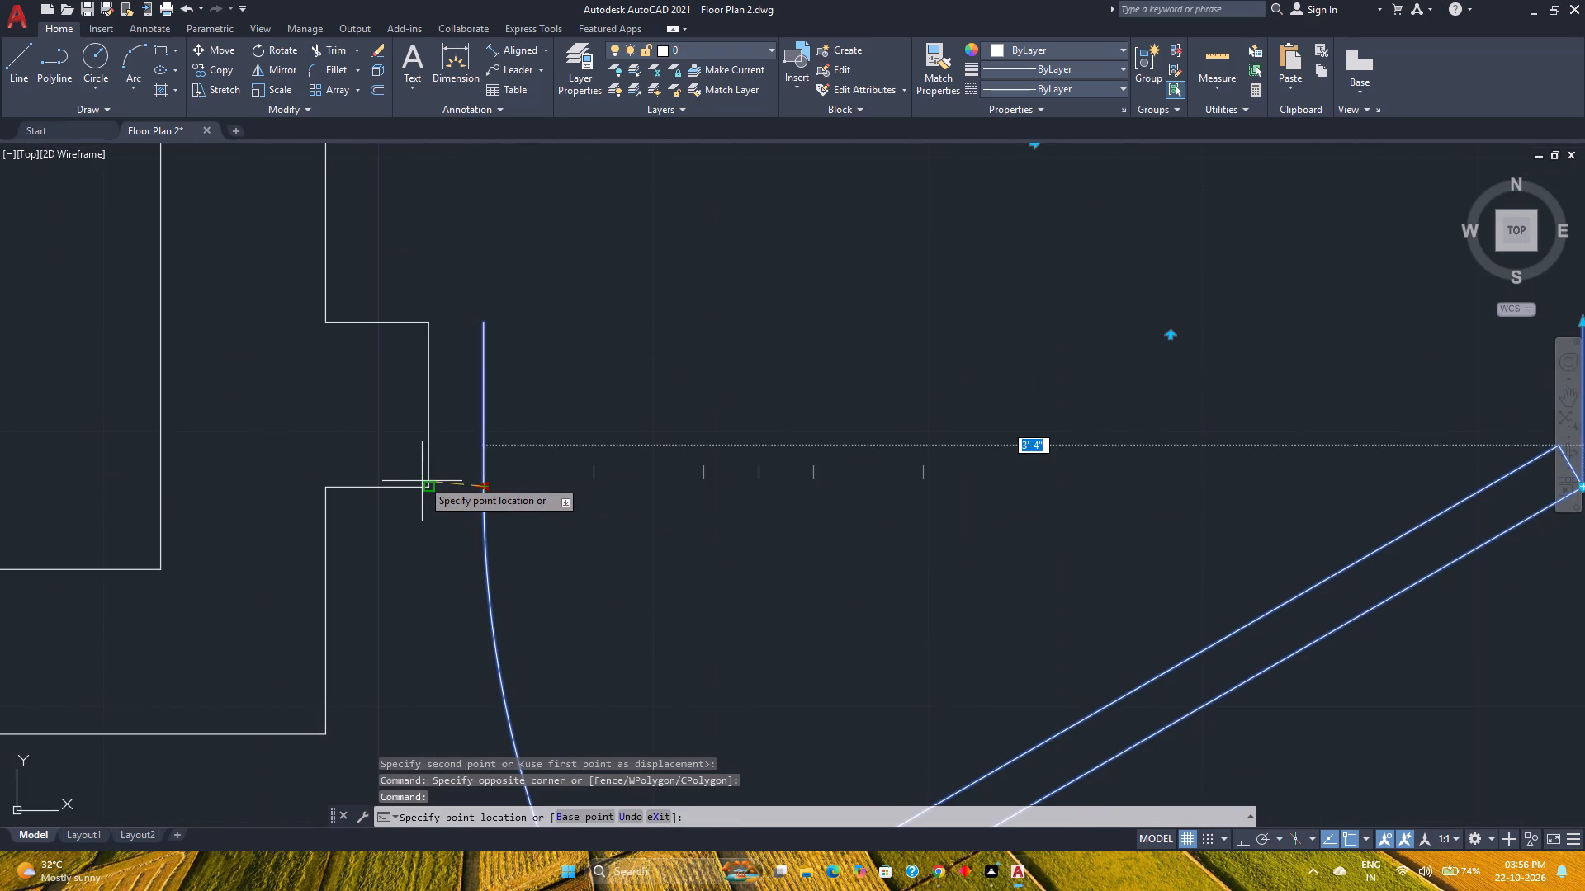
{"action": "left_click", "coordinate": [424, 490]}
Scale the door by reference about its hinge corner so its opening width reaches the closet-side jamb's lower corner.
{"action": "scroll", "coordinate": [514, 497], "scroll_direction": "down", "scroll_amount": 2}
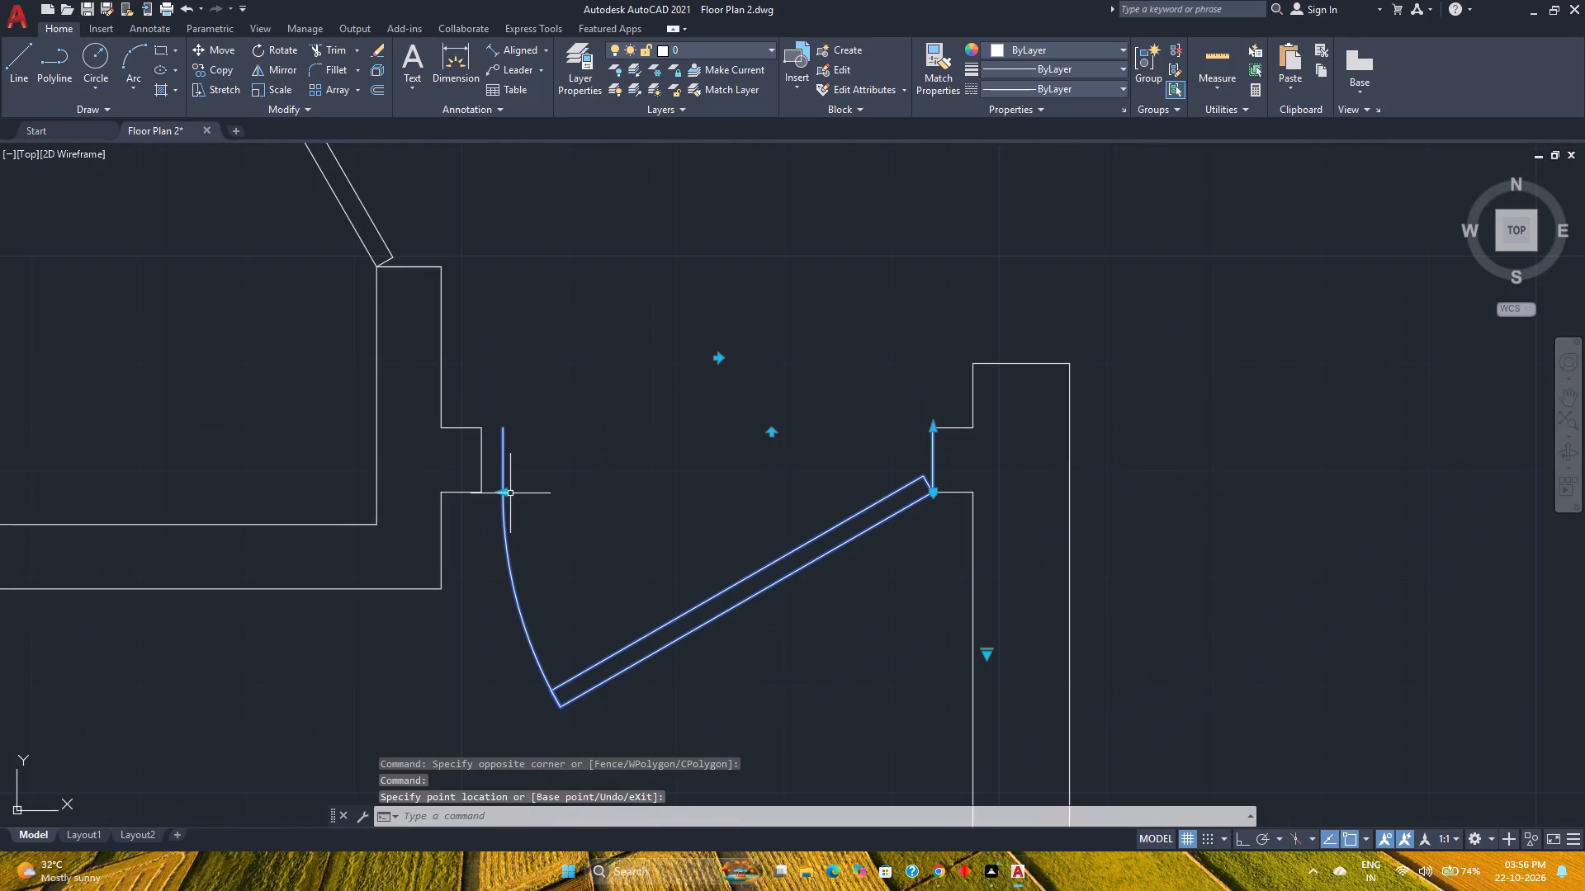
{"action": "key", "text": "s"}
{"action": "key", "text": "c"}
{"action": "key", "text": "Return"}
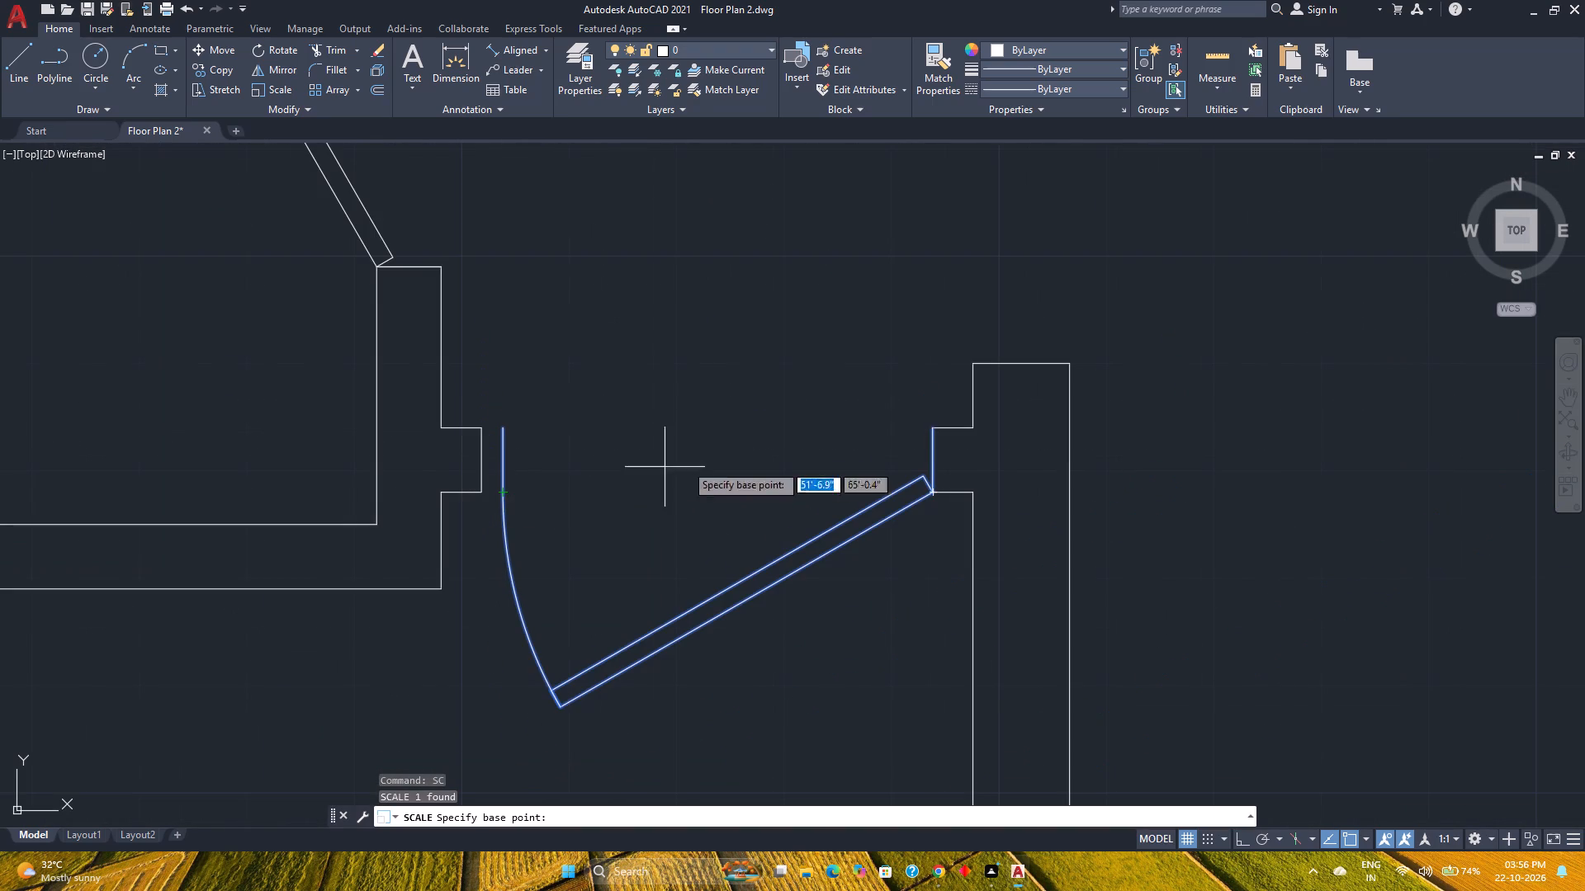
{"action": "left_click", "coordinate": [935, 495]}
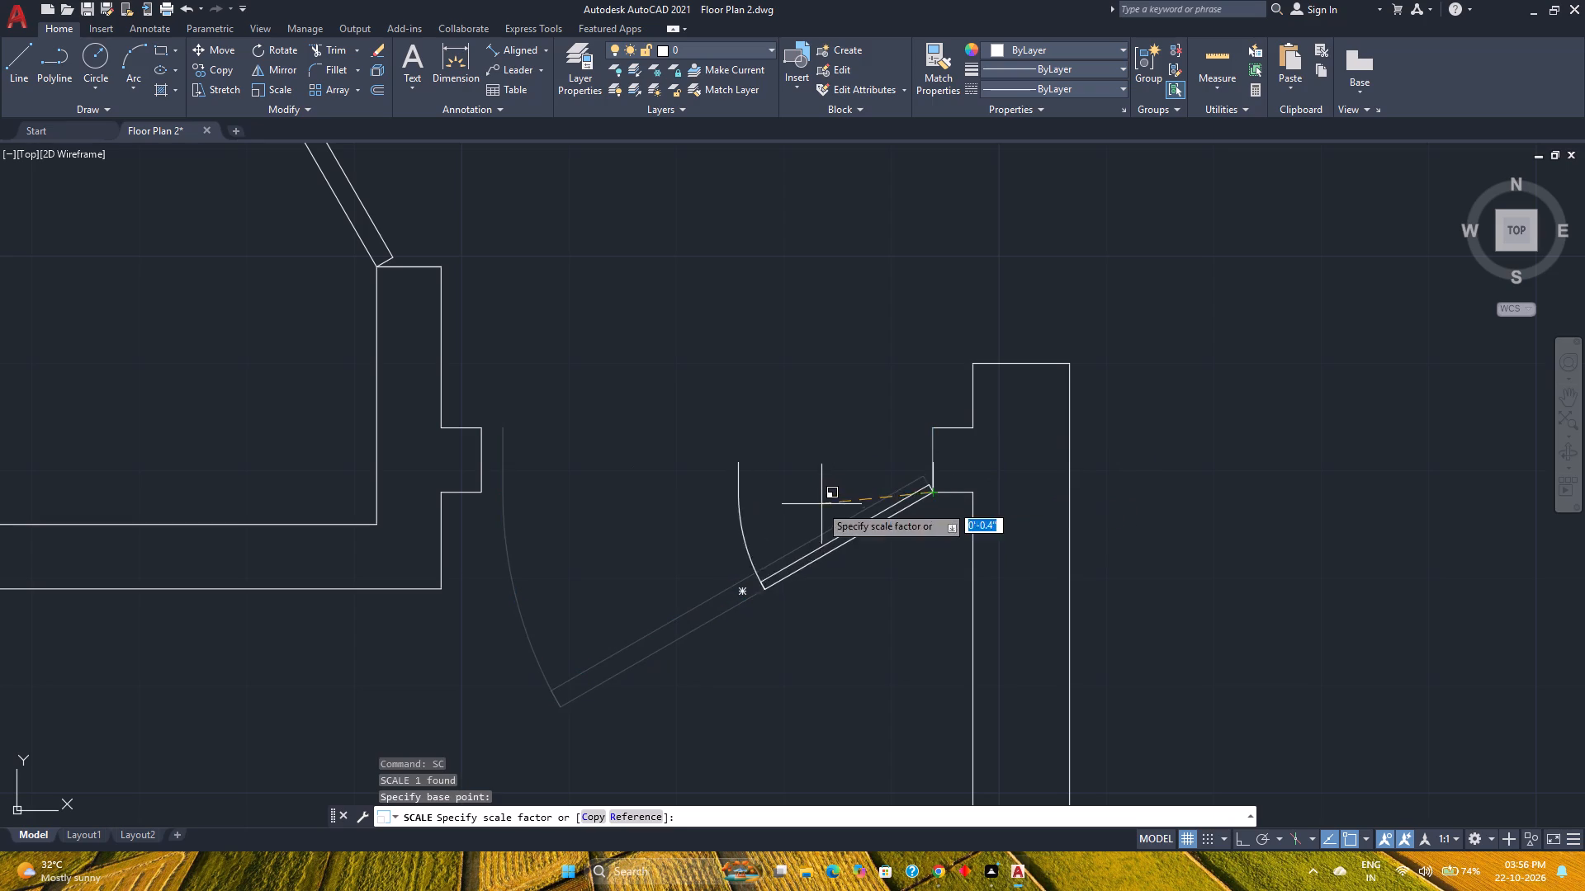
{"action": "left_click", "coordinate": [642, 814]}
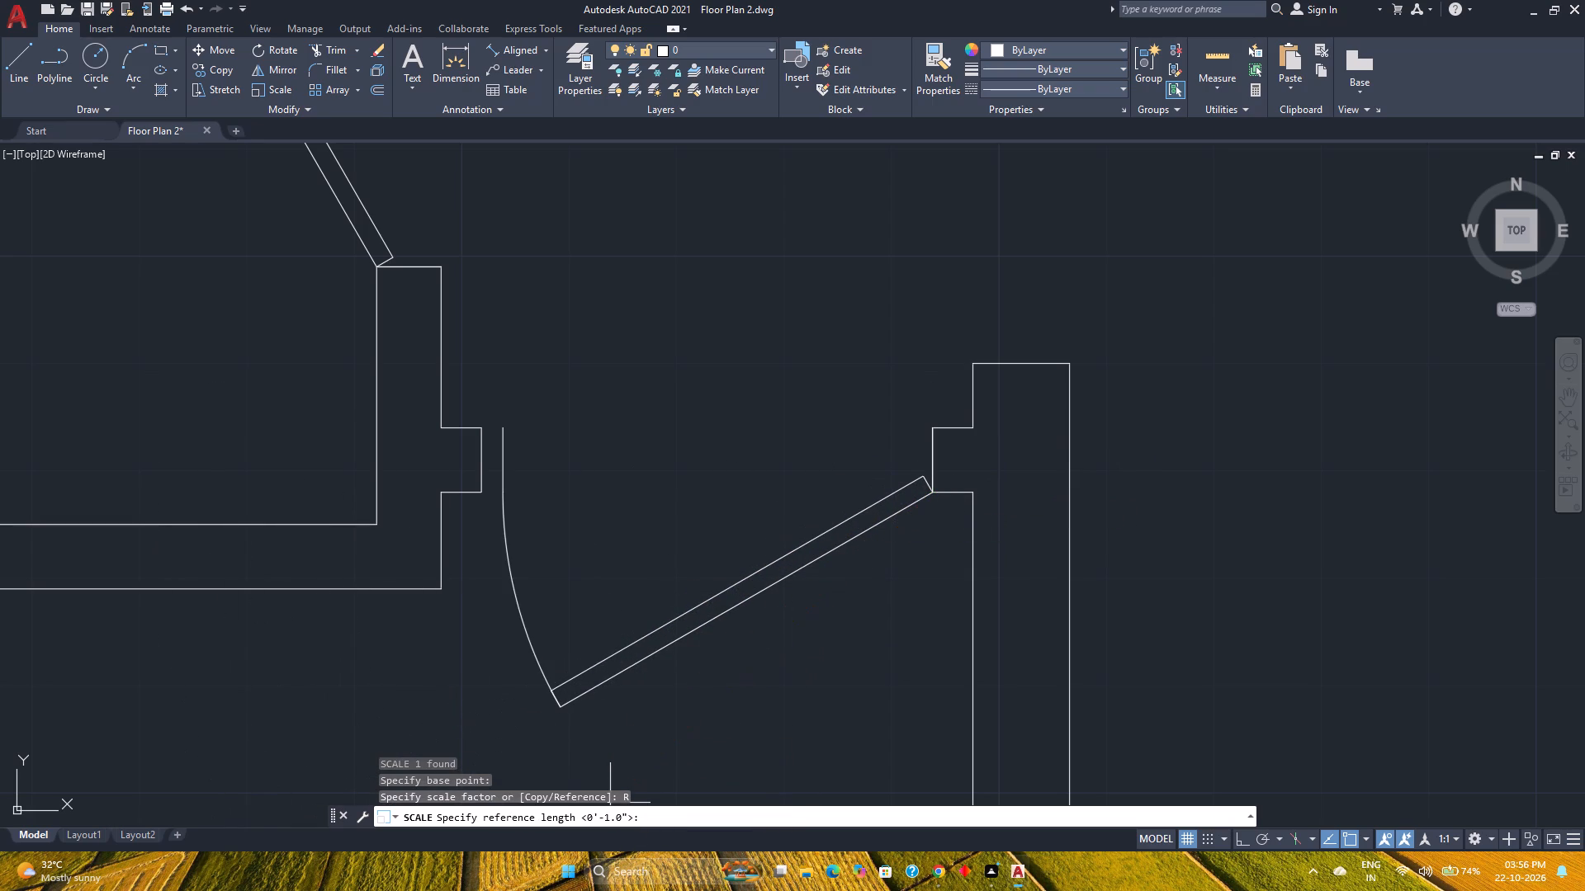
{"action": "left_click", "coordinate": [933, 493]}
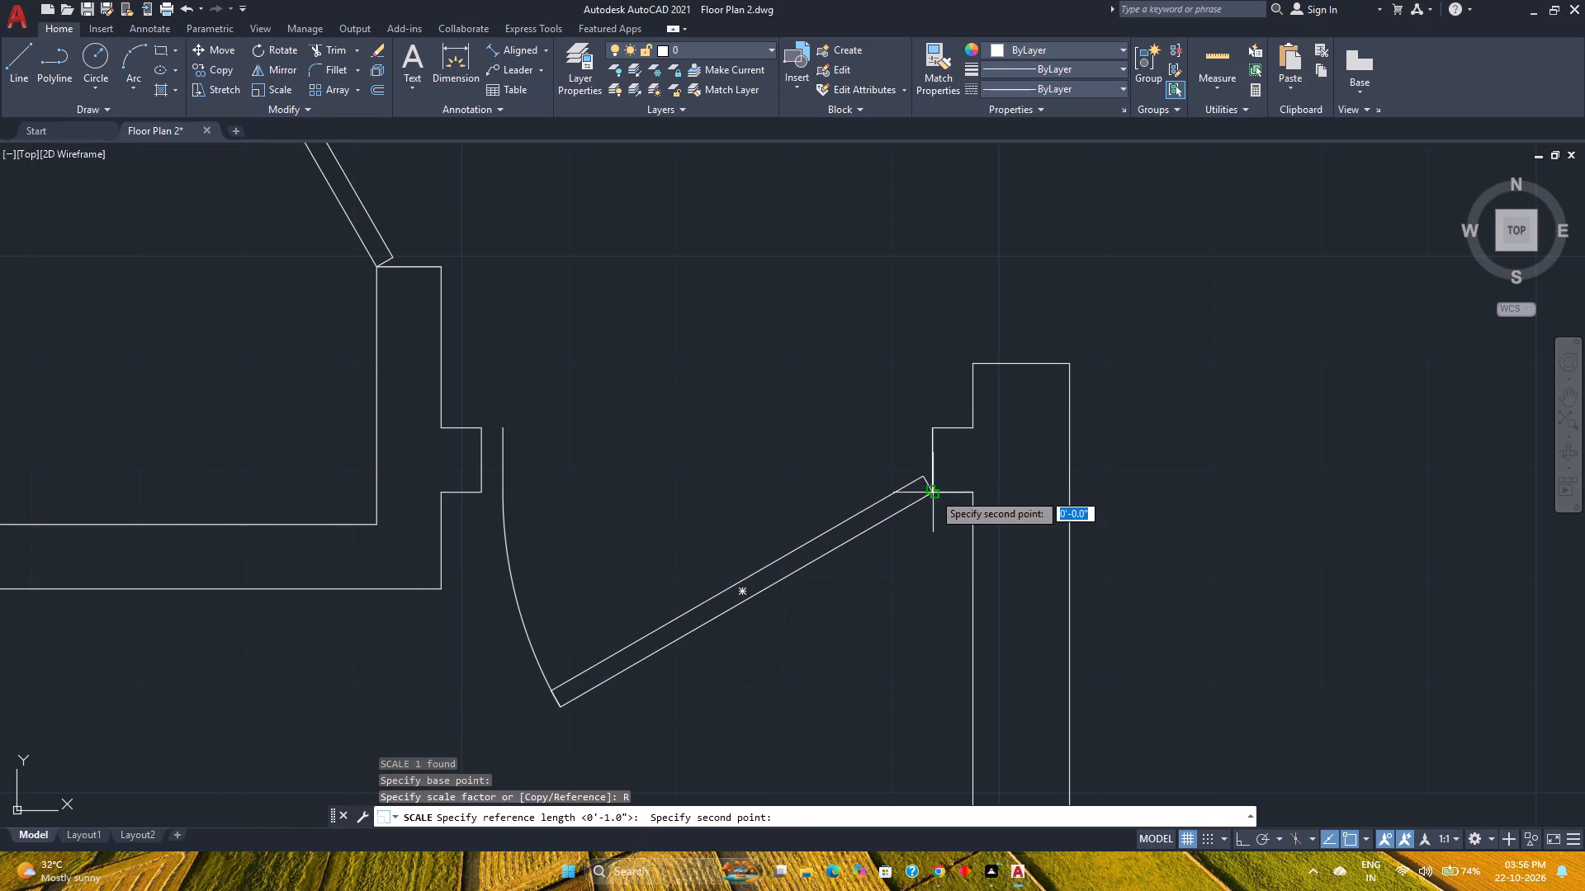
{"action": "left_click", "coordinate": [504, 493]}
{"action": "left_click", "coordinate": [482, 490]}
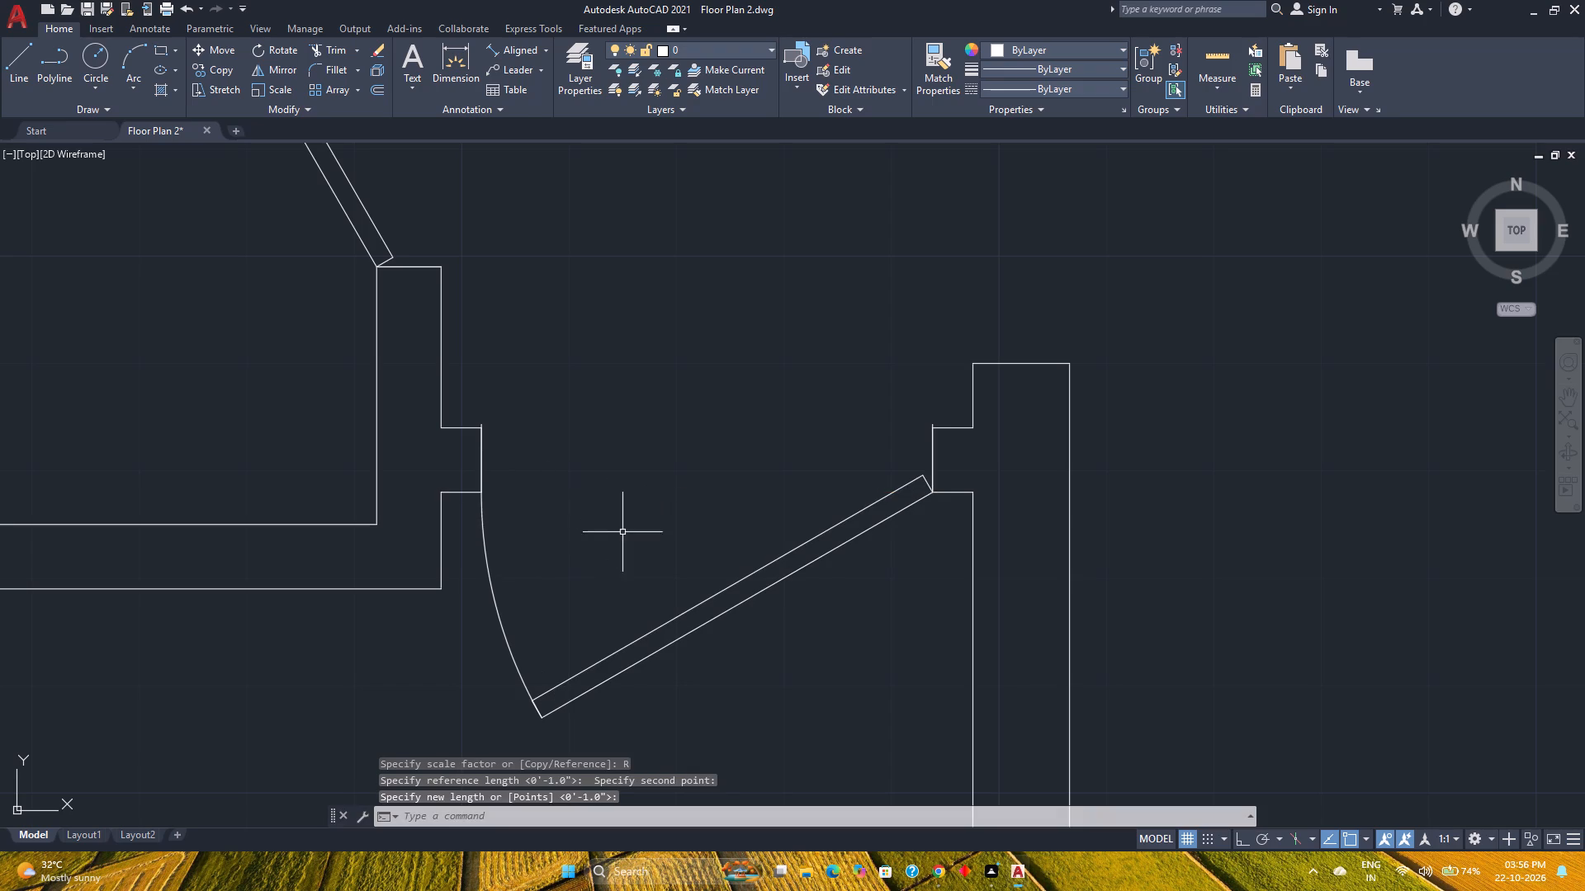
Shorten the scaled door's wall-thickness line so it stays within the hinge-side jamb.
{"action": "left_click", "coordinate": [837, 526]}
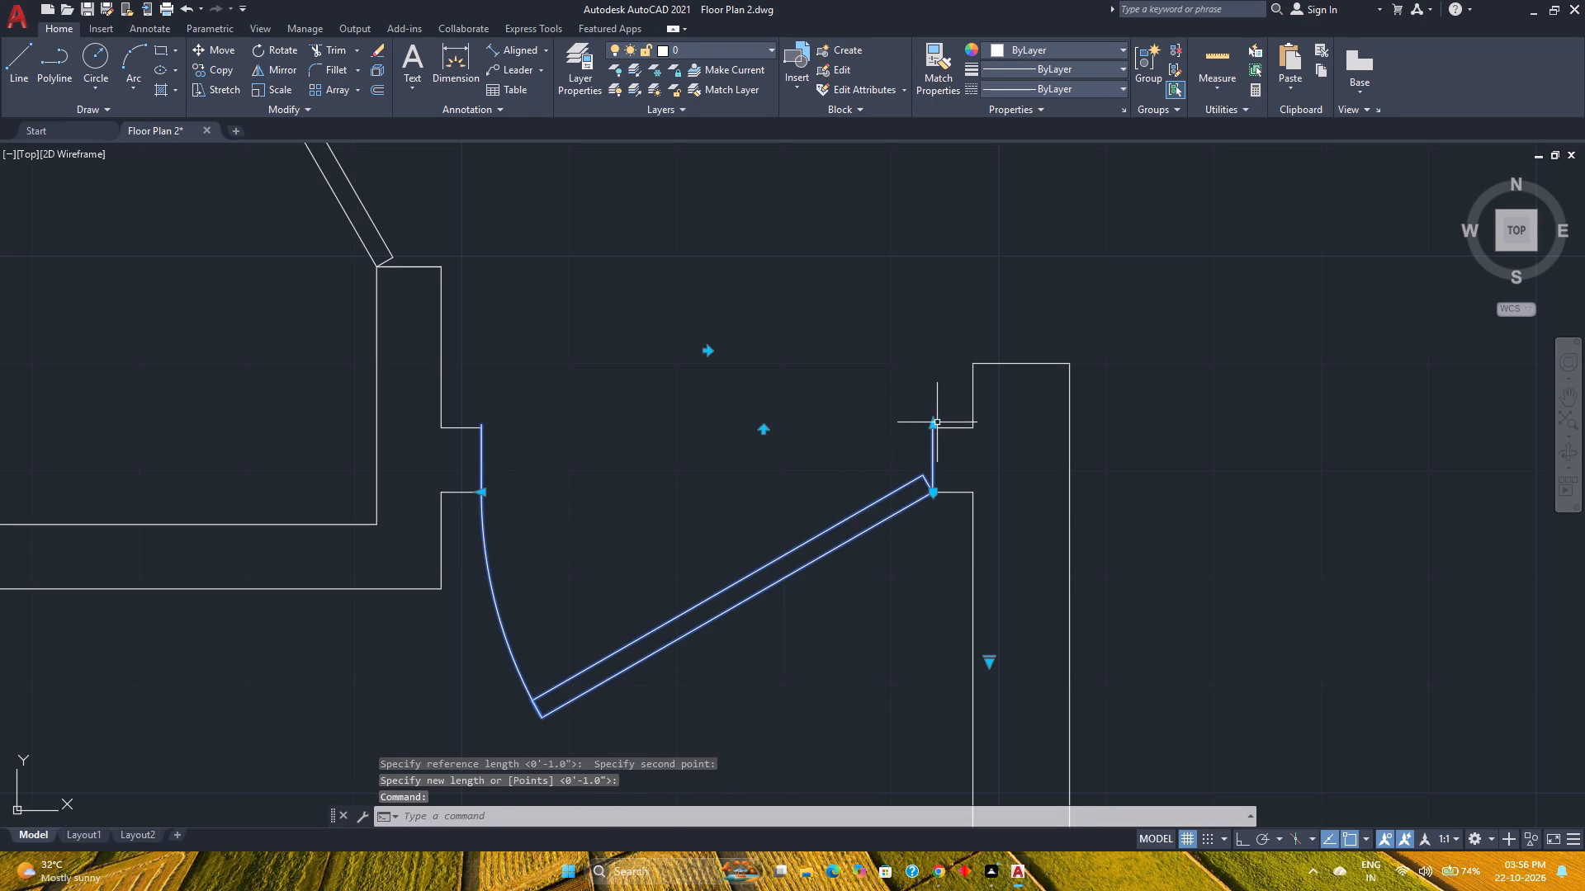
{"action": "left_click", "coordinate": [934, 424]}
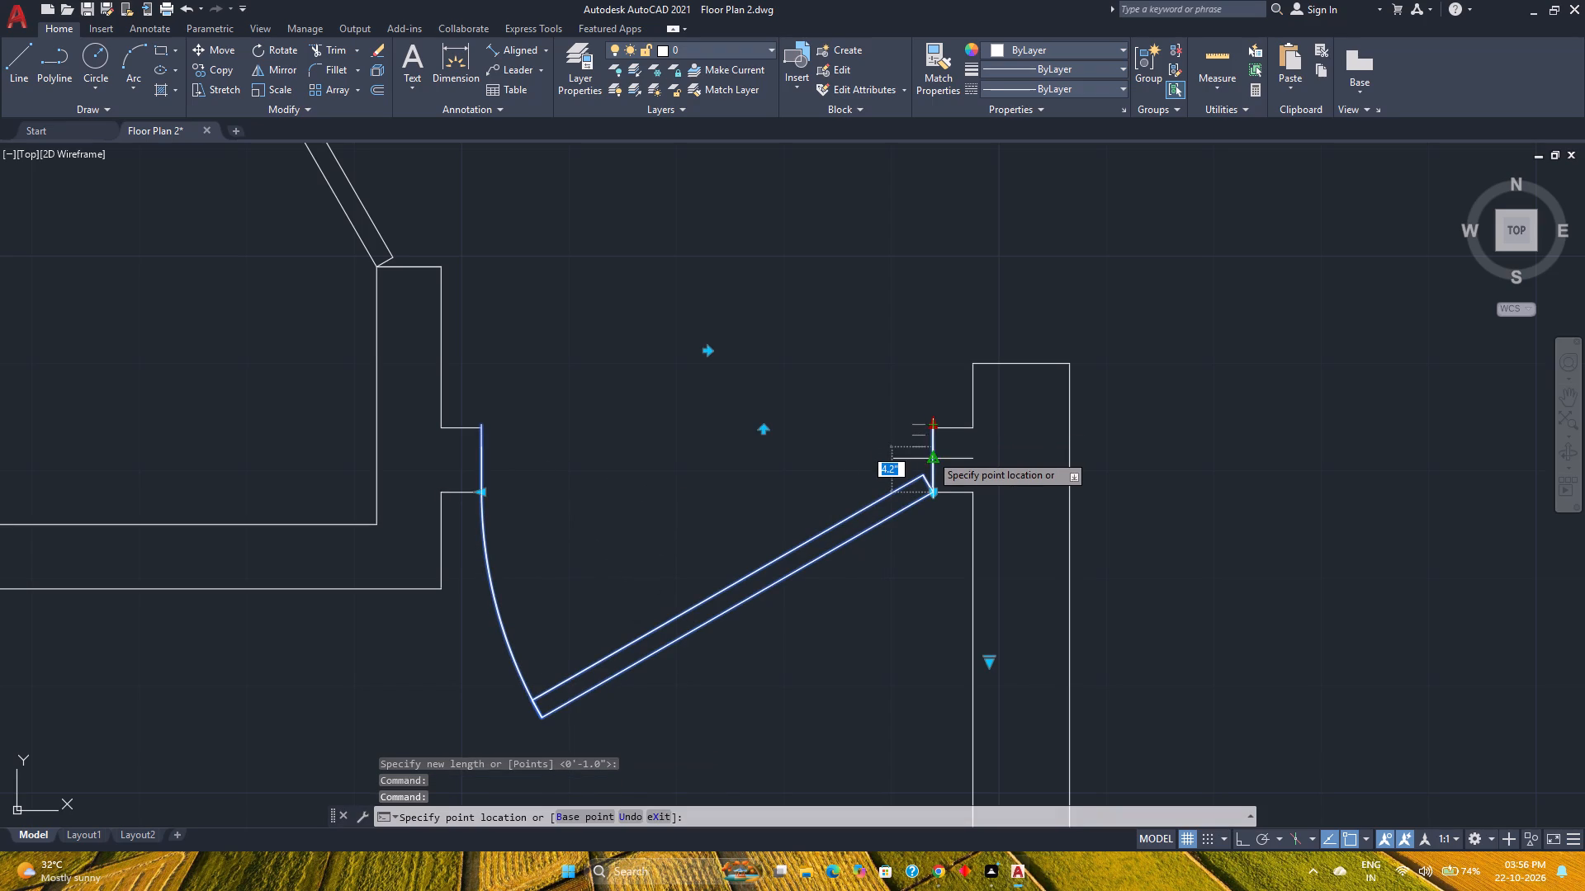
{"action": "left_click", "coordinate": [933, 460]}
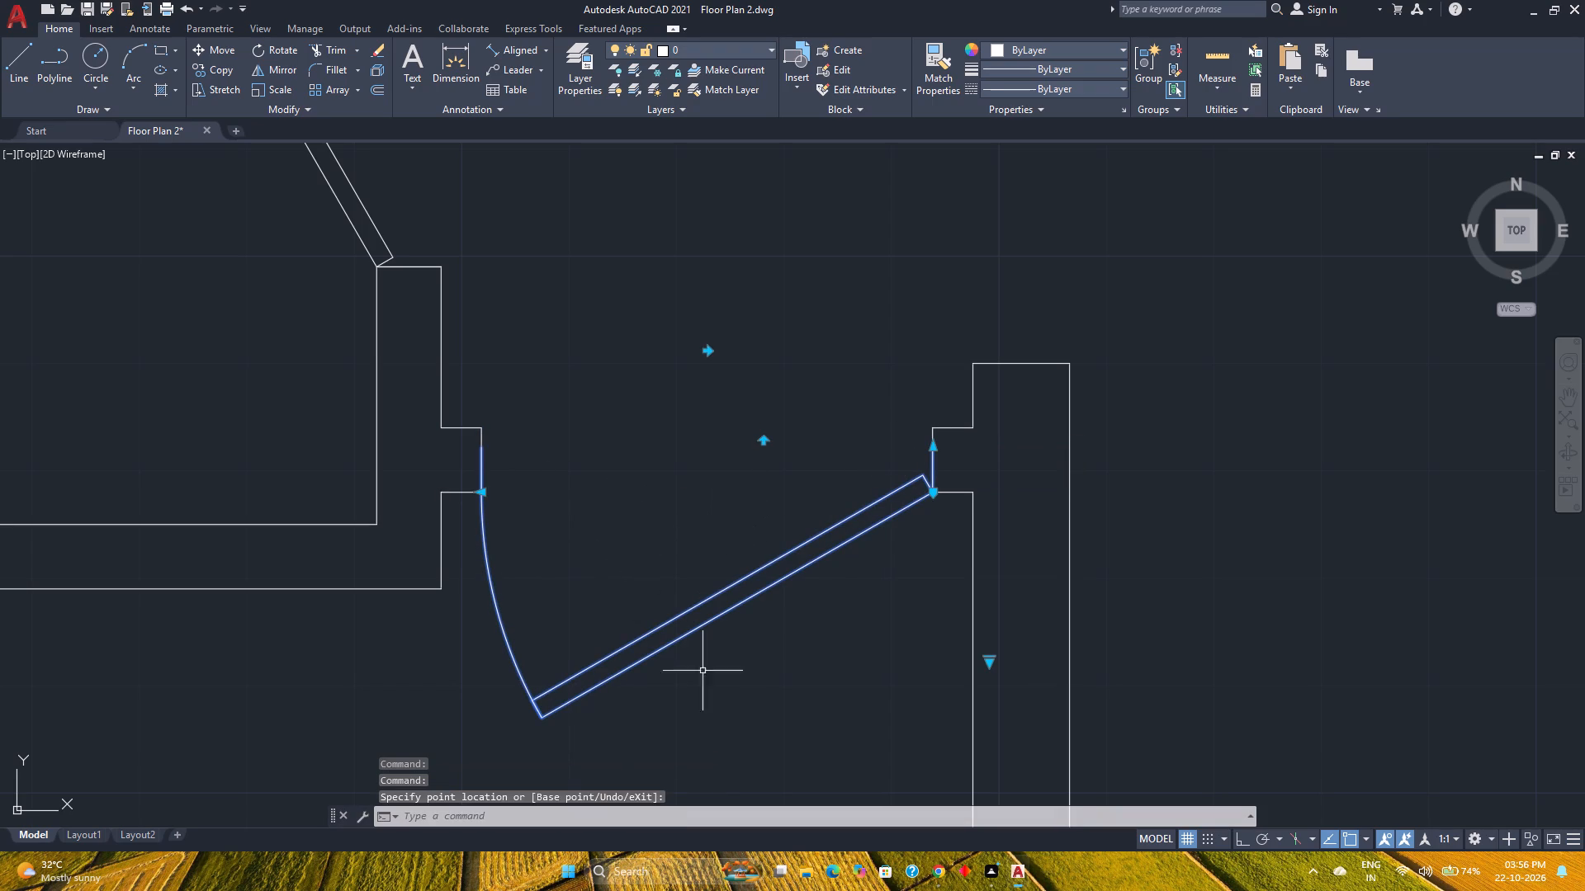
{"action": "key", "text": "Escape"}
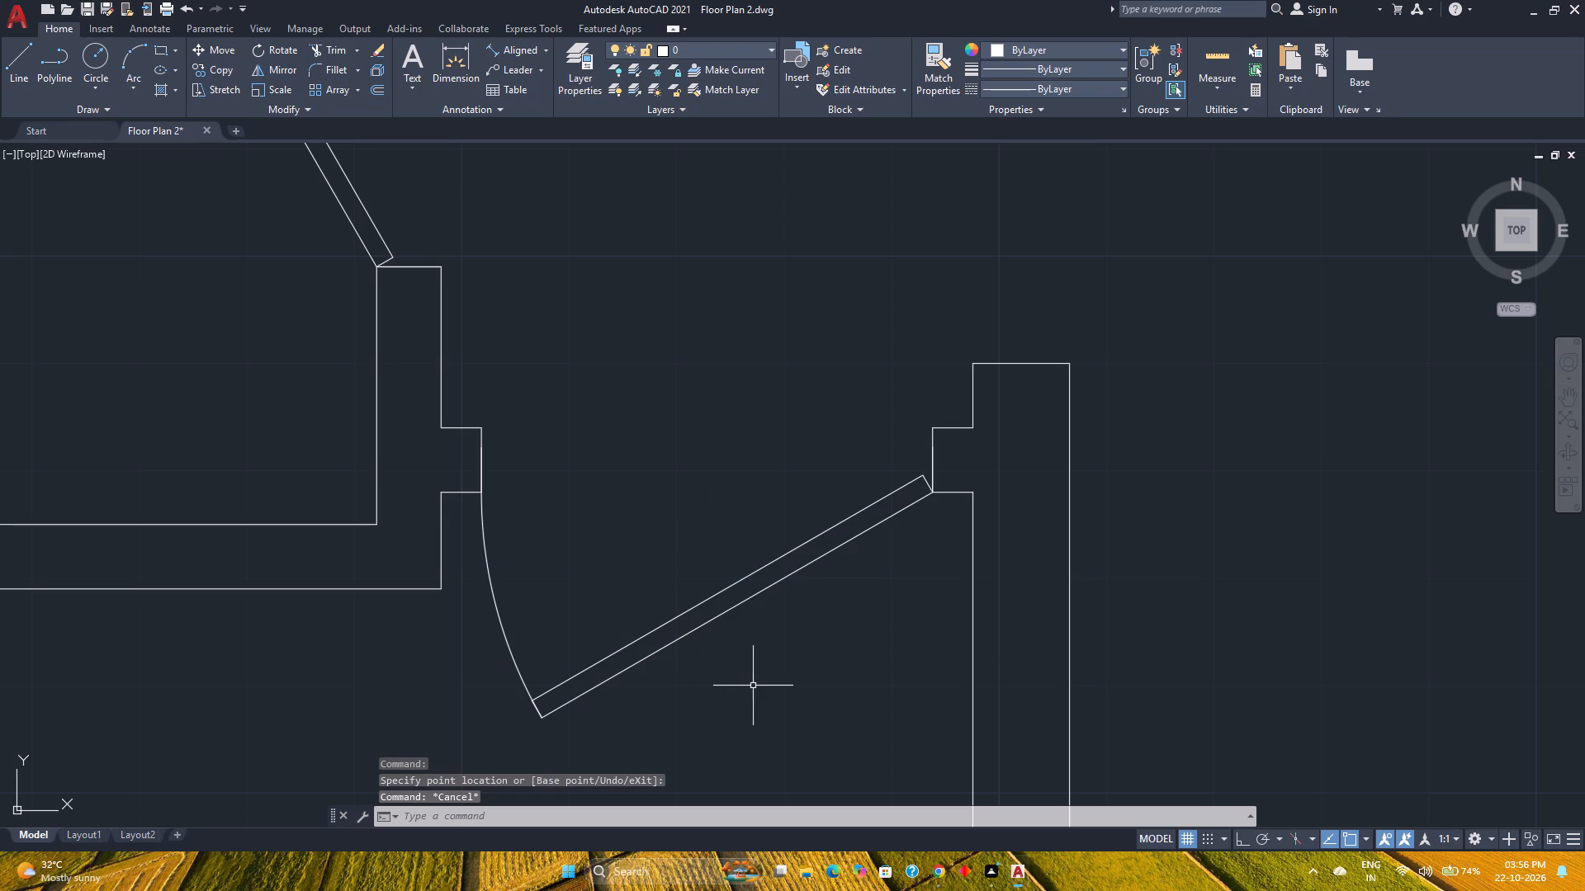
Save the drawing.
{"action": "key", "text": "ctrl+s"}
Flip the door between the angled wall ends so it hinges on the wall end nearer the closet.
{"action": "scroll", "coordinate": [769, 670], "scroll_direction": "down", "scroll_amount": 4}
{"action": "middle_click_drag", "start_coordinate": [760, 668], "coordinate": [695, 578]}
{"action": "middle_click", "coordinate": [694, 577]}
{"action": "middle_click", "coordinate": [693, 573]}
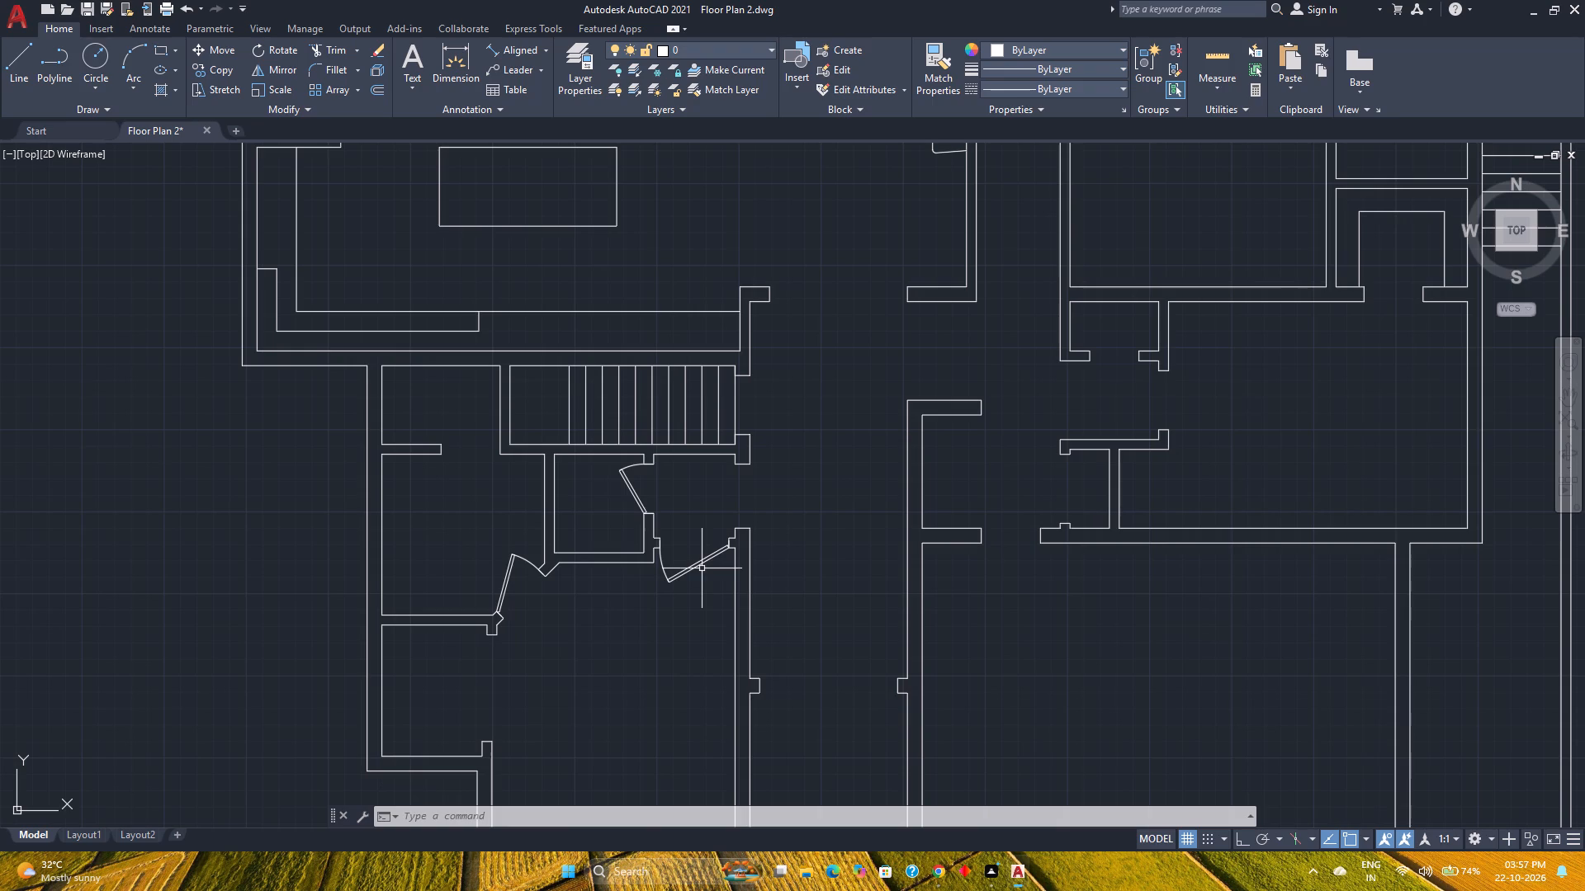
{"action": "left_click", "coordinate": [509, 581]}
{"action": "scroll", "coordinate": [504, 596], "scroll_direction": "up", "scroll_amount": 3}
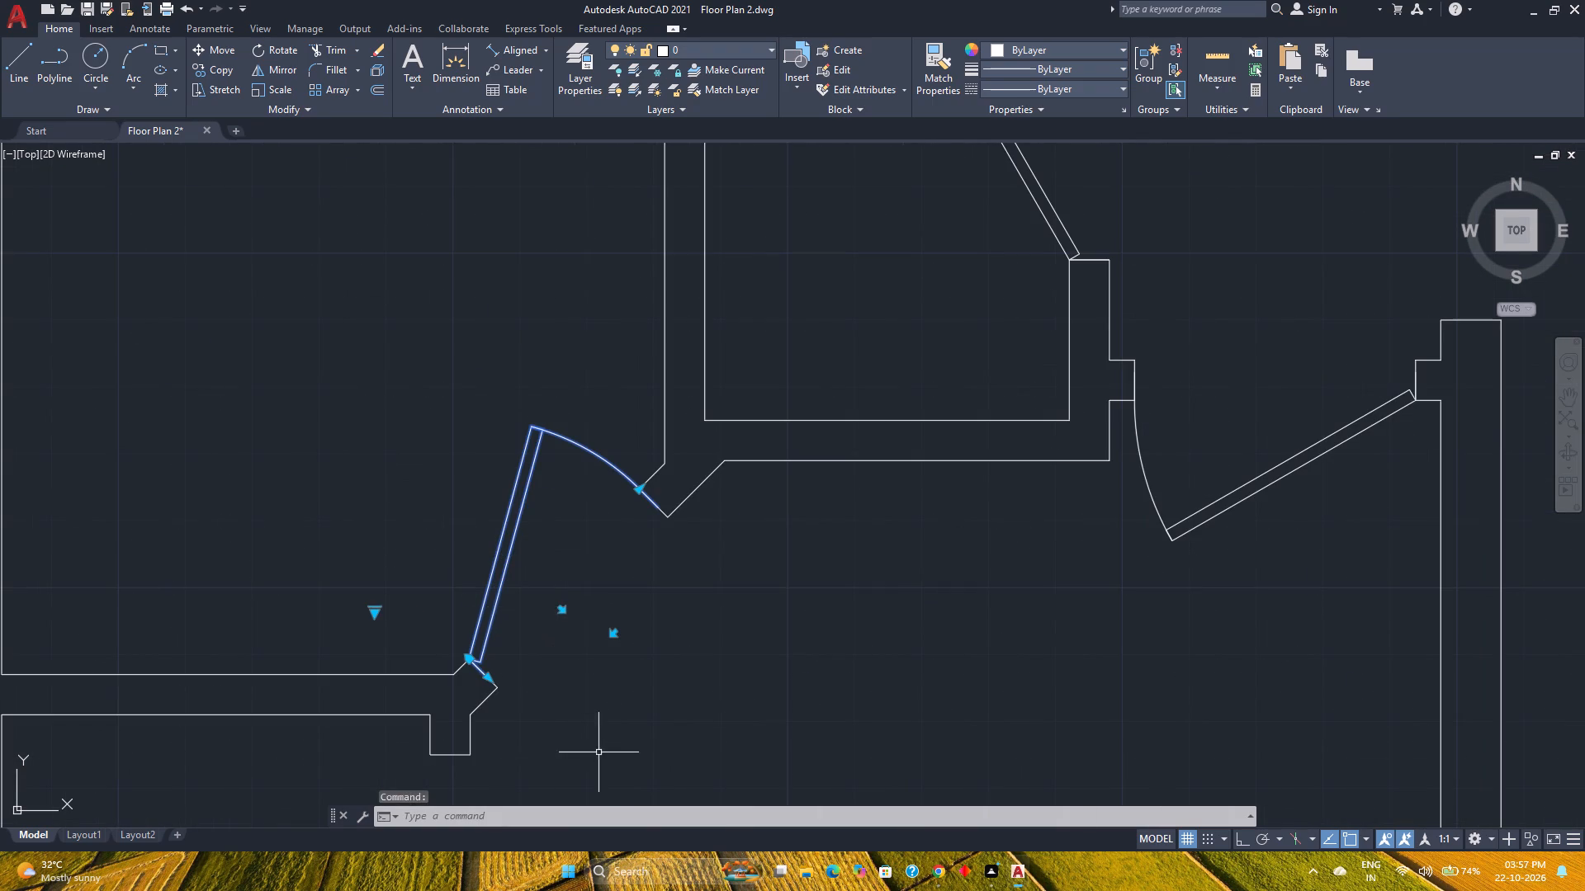
{"action": "left_click", "coordinate": [610, 631]}
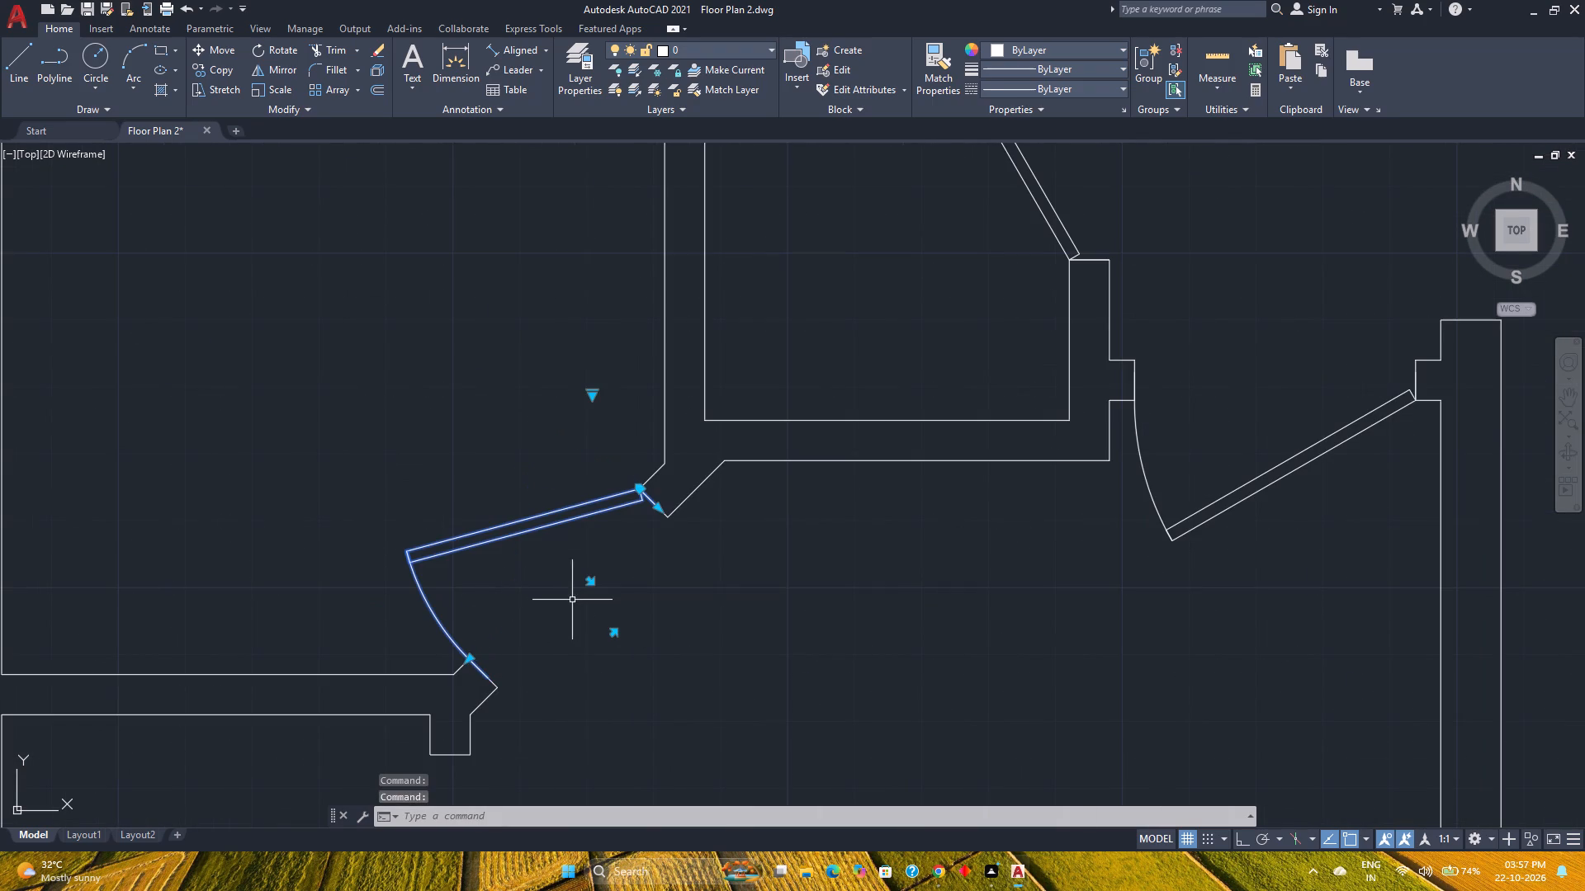
Set the door between the angled wall ends and the door just east of it to Open 90º.
{"action": "left_click", "coordinate": [594, 390]}
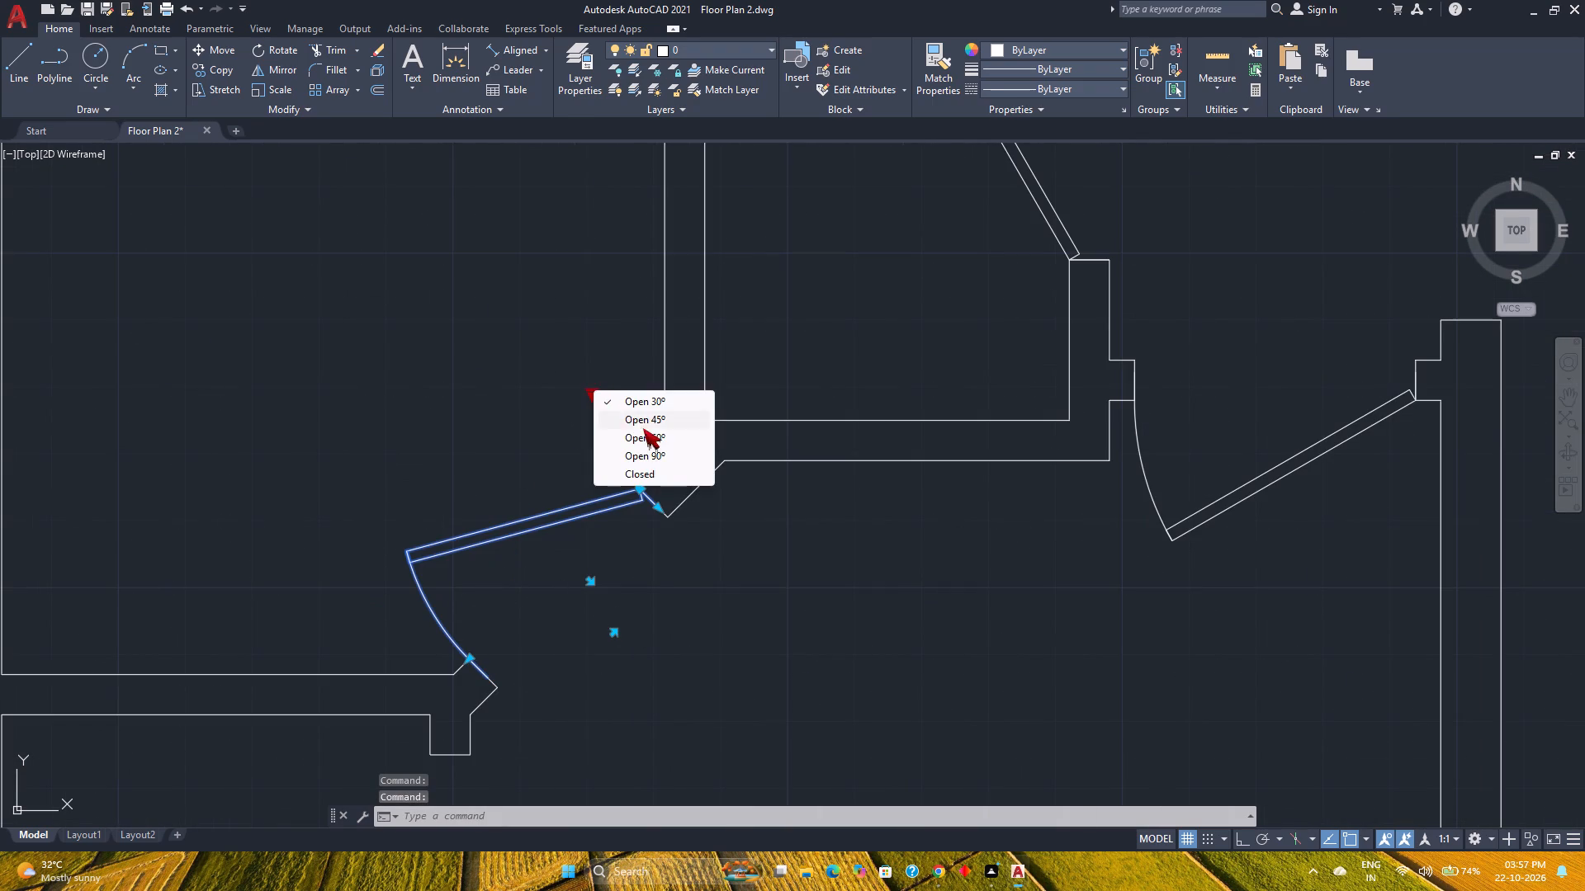
{"action": "left_click", "coordinate": [652, 457]}
{"action": "scroll", "coordinate": [660, 593], "scroll_direction": "down", "scroll_amount": 2}
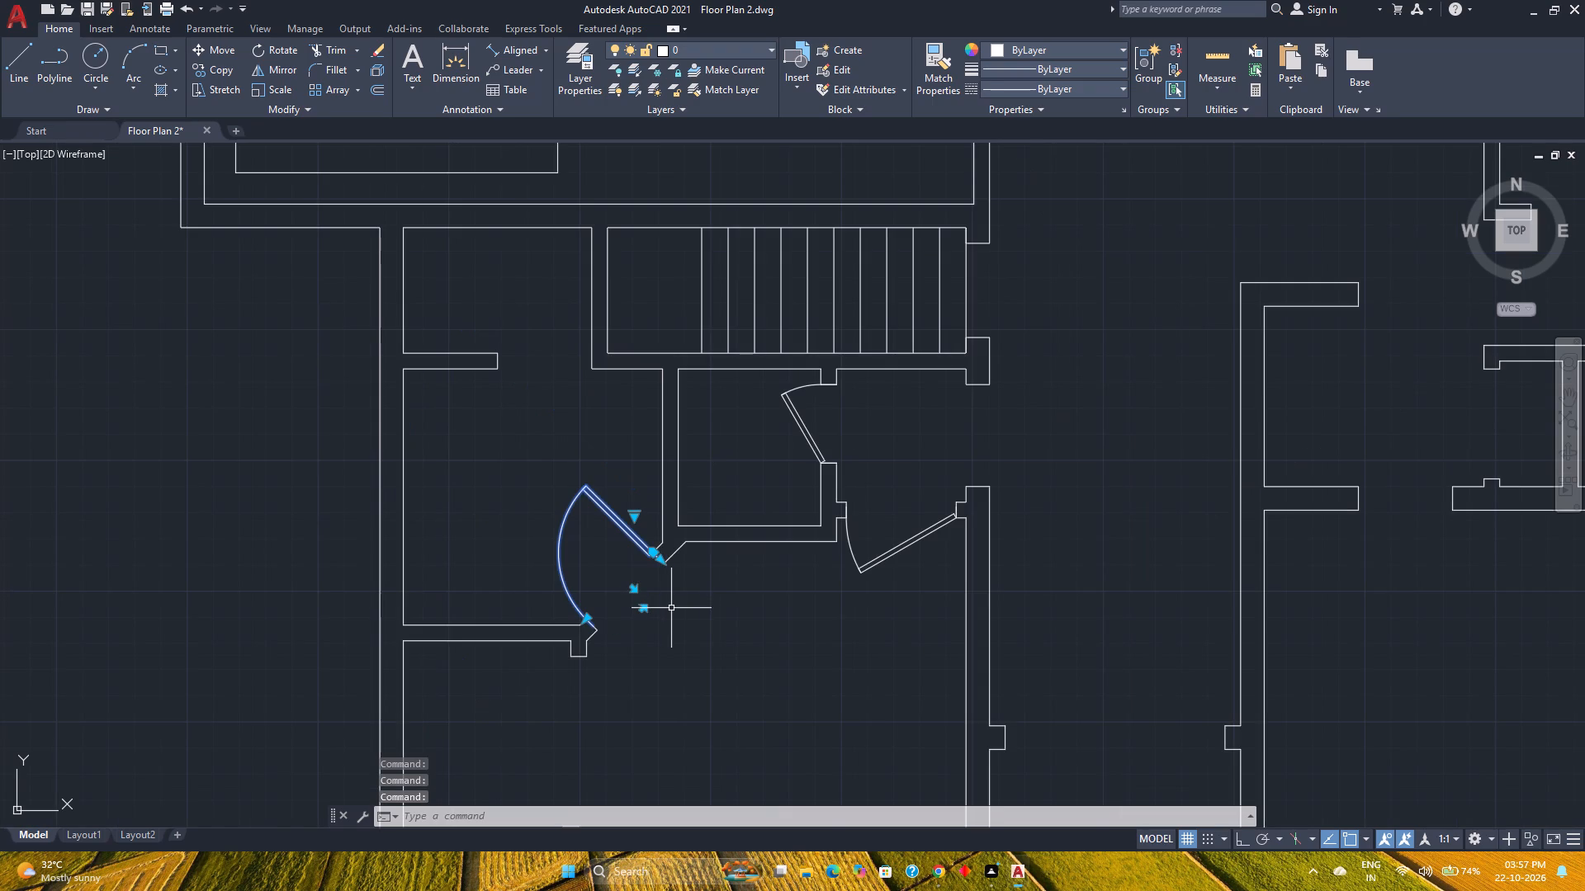
{"action": "left_click", "coordinate": [897, 545]}
{"action": "left_click", "coordinate": [972, 560]}
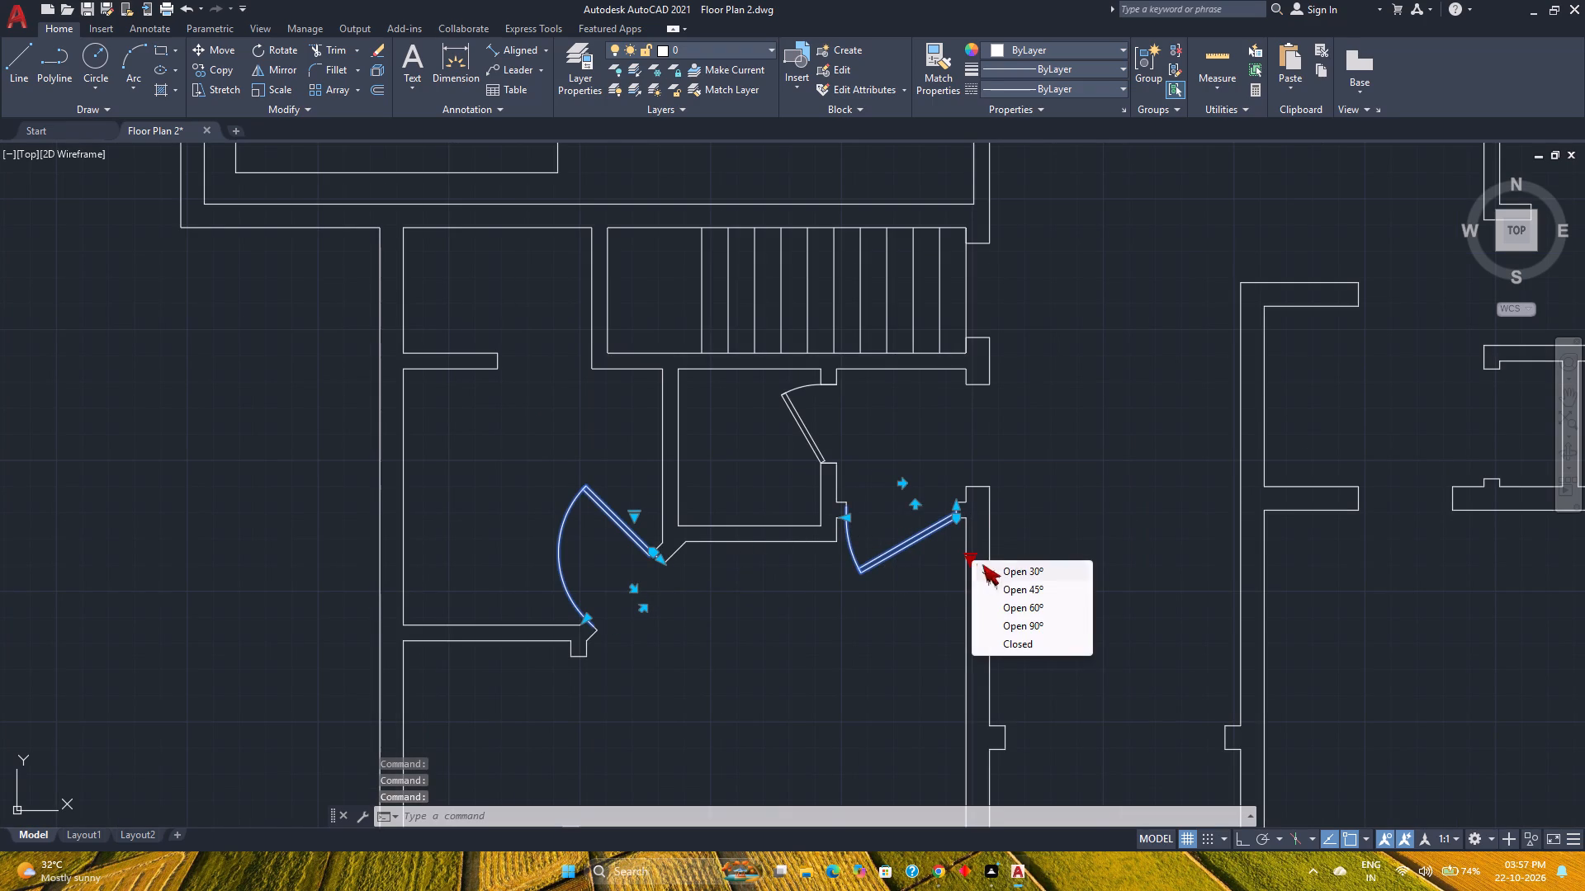
{"action": "left_click", "coordinate": [1021, 623]}
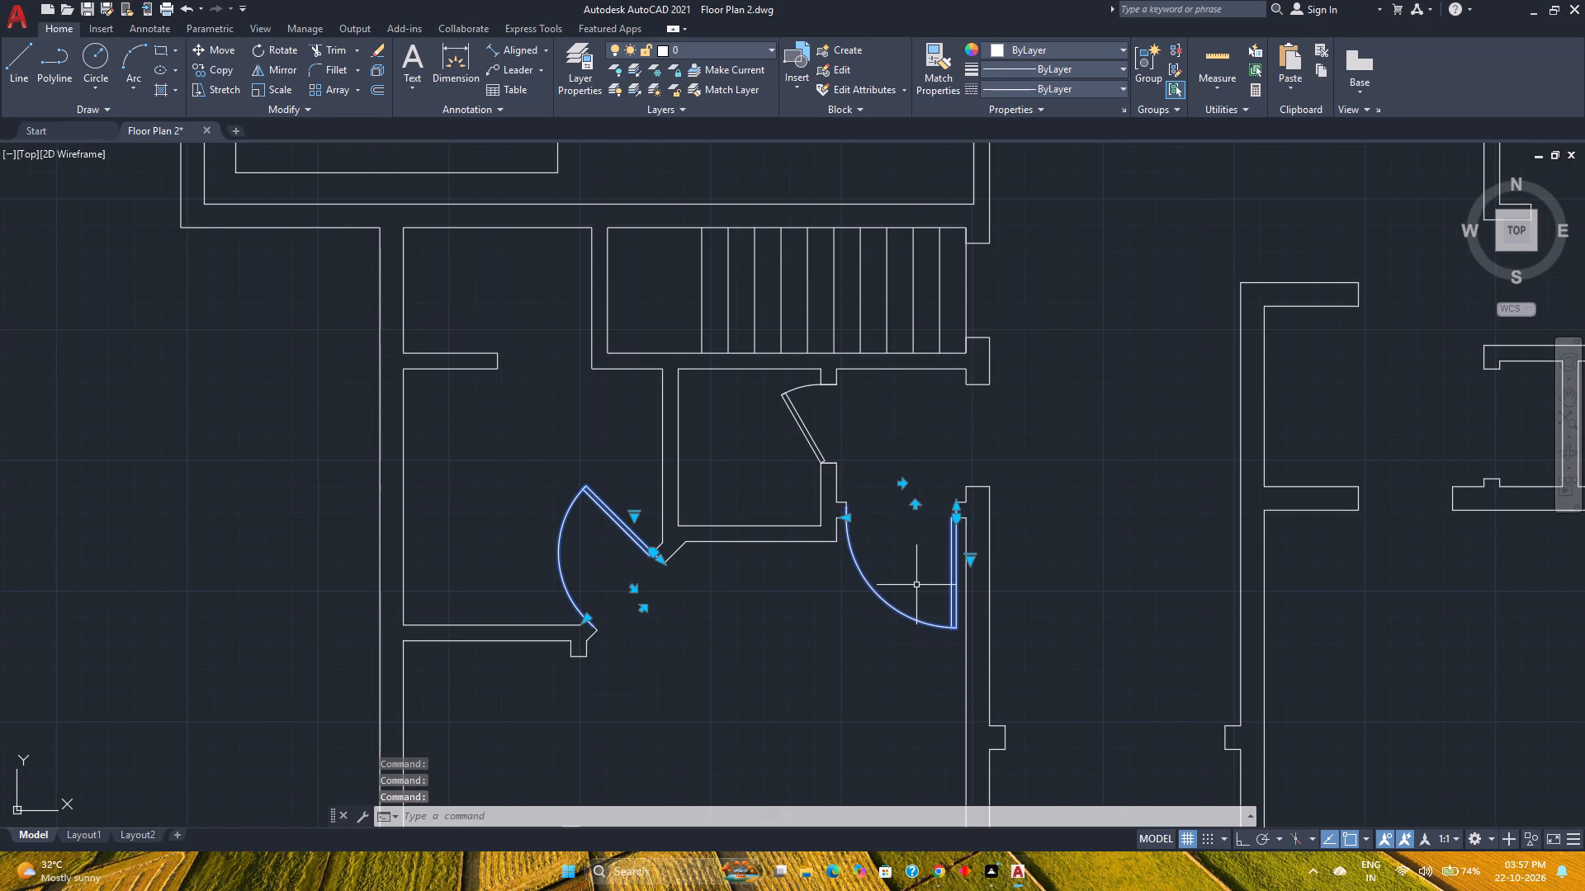
Flip the closet door below the stairs to hinge on its stair-side jamb and set it to Open 90º.
{"action": "left_click", "coordinate": [808, 437]}
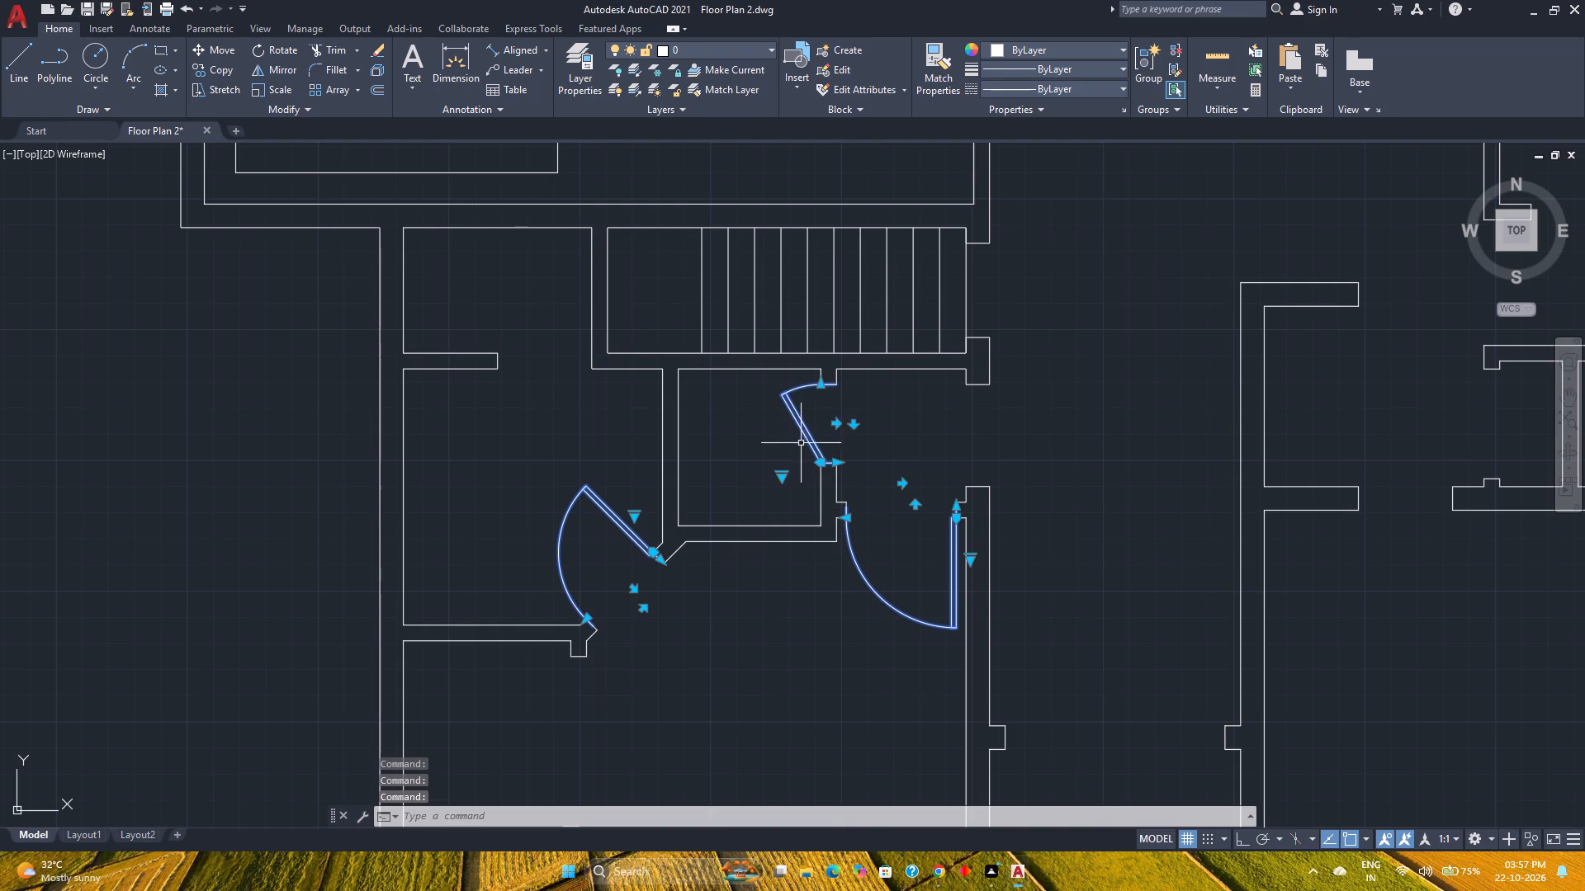
{"action": "left_click", "coordinate": [852, 424]}
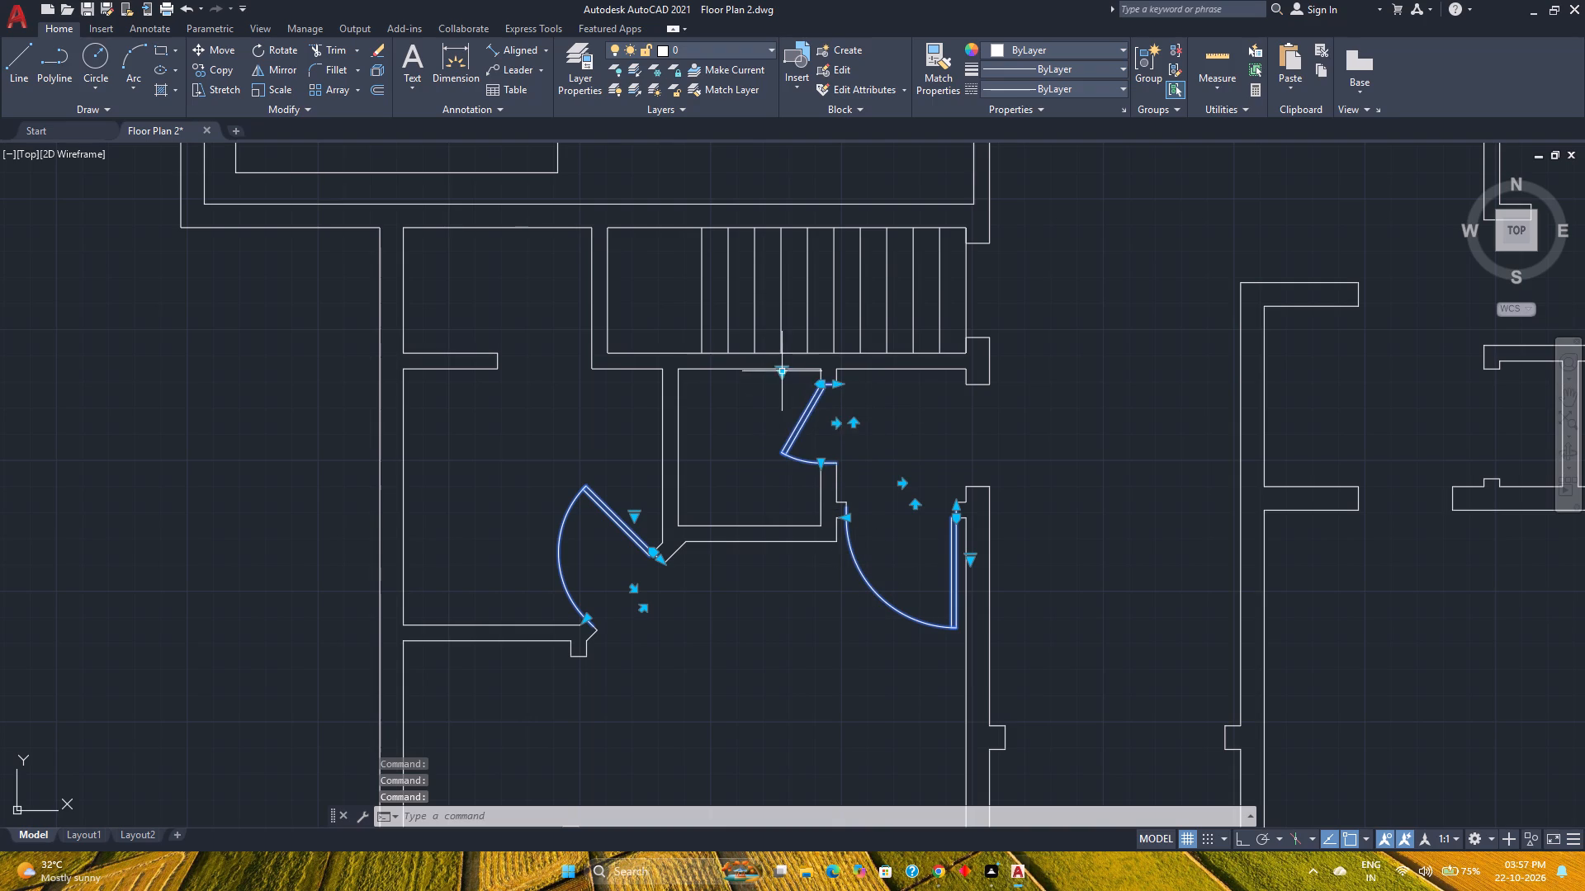
{"action": "left_click", "coordinate": [783, 369]}
{"action": "left_click", "coordinate": [852, 436]}
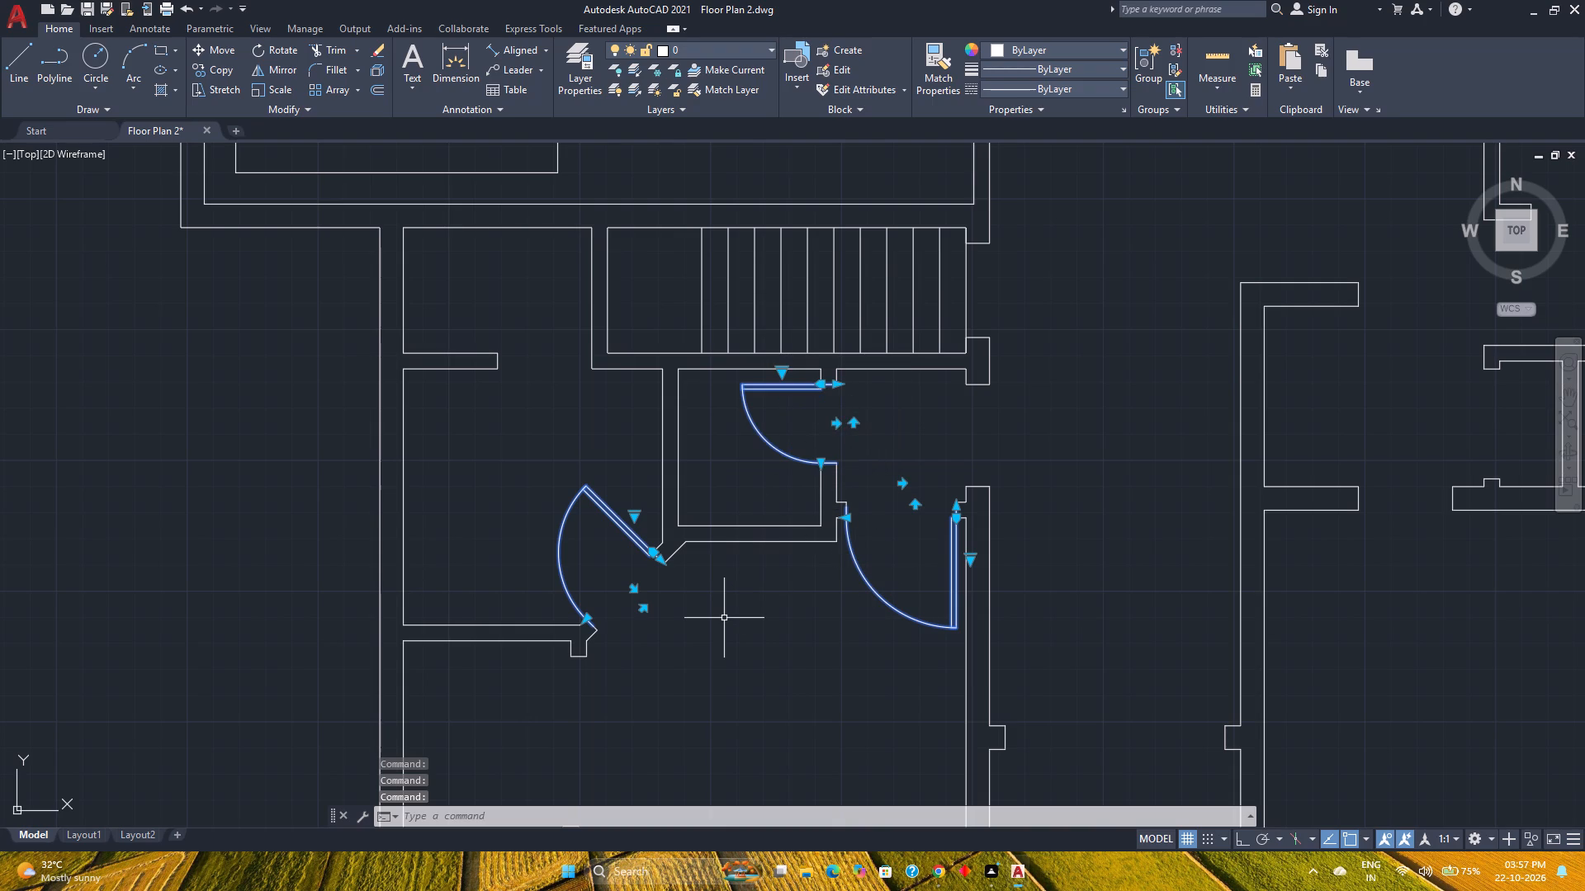
{"action": "key", "text": "Escape"}
Save the drawing.
{"action": "key", "text": "ctrl+s"}
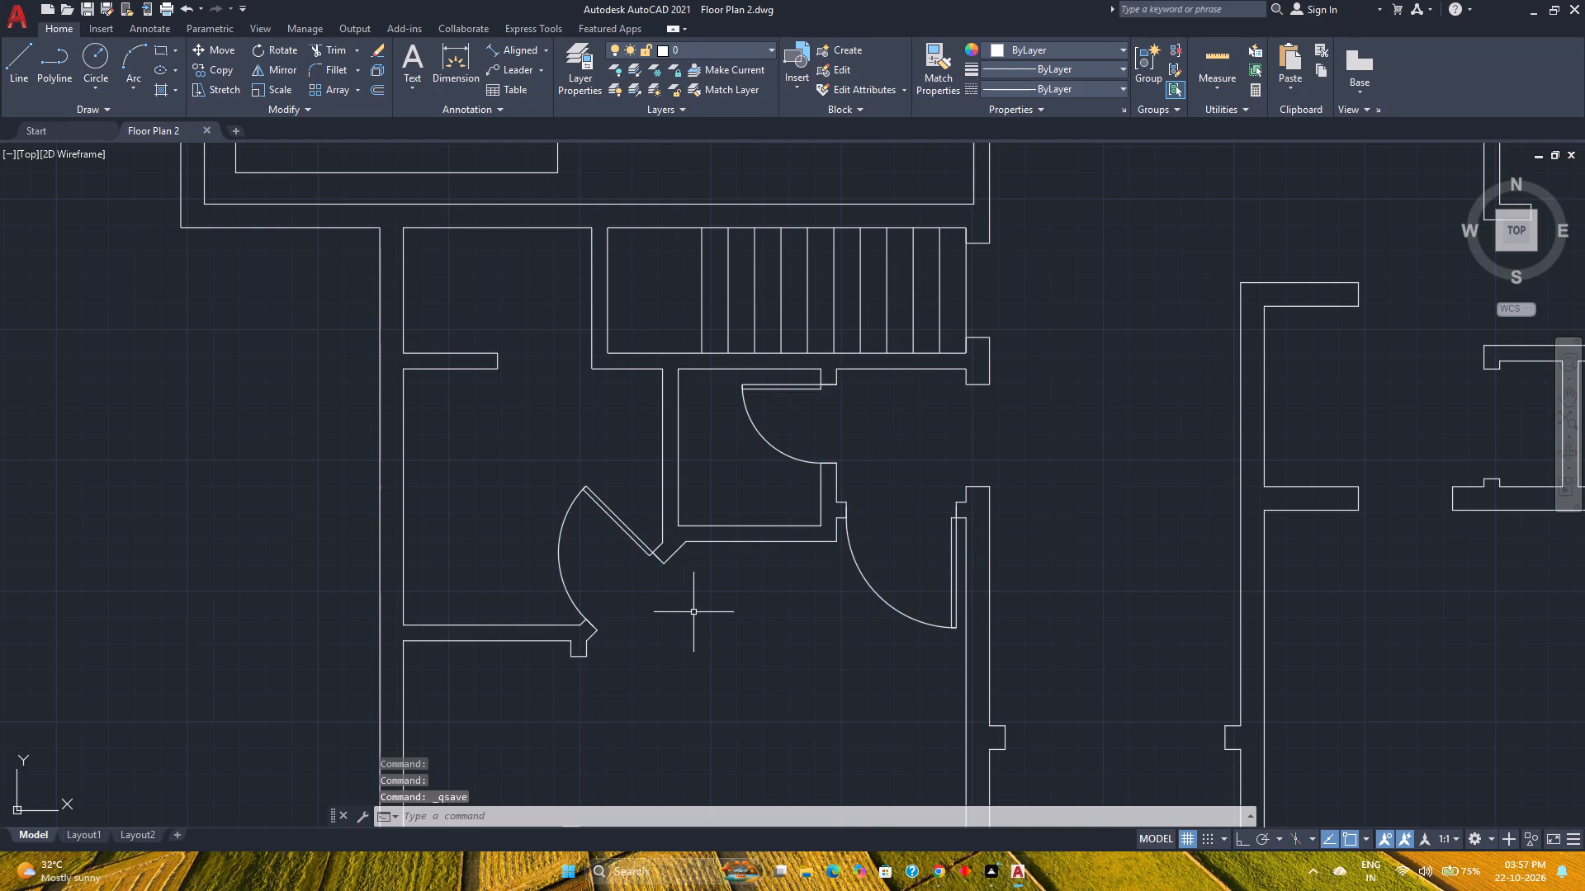
Measure the opening width between the two facing wall nibs in the corridor south of the doors.
{"action": "scroll", "coordinate": [831, 647], "scroll_direction": "down", "scroll_amount": 1}
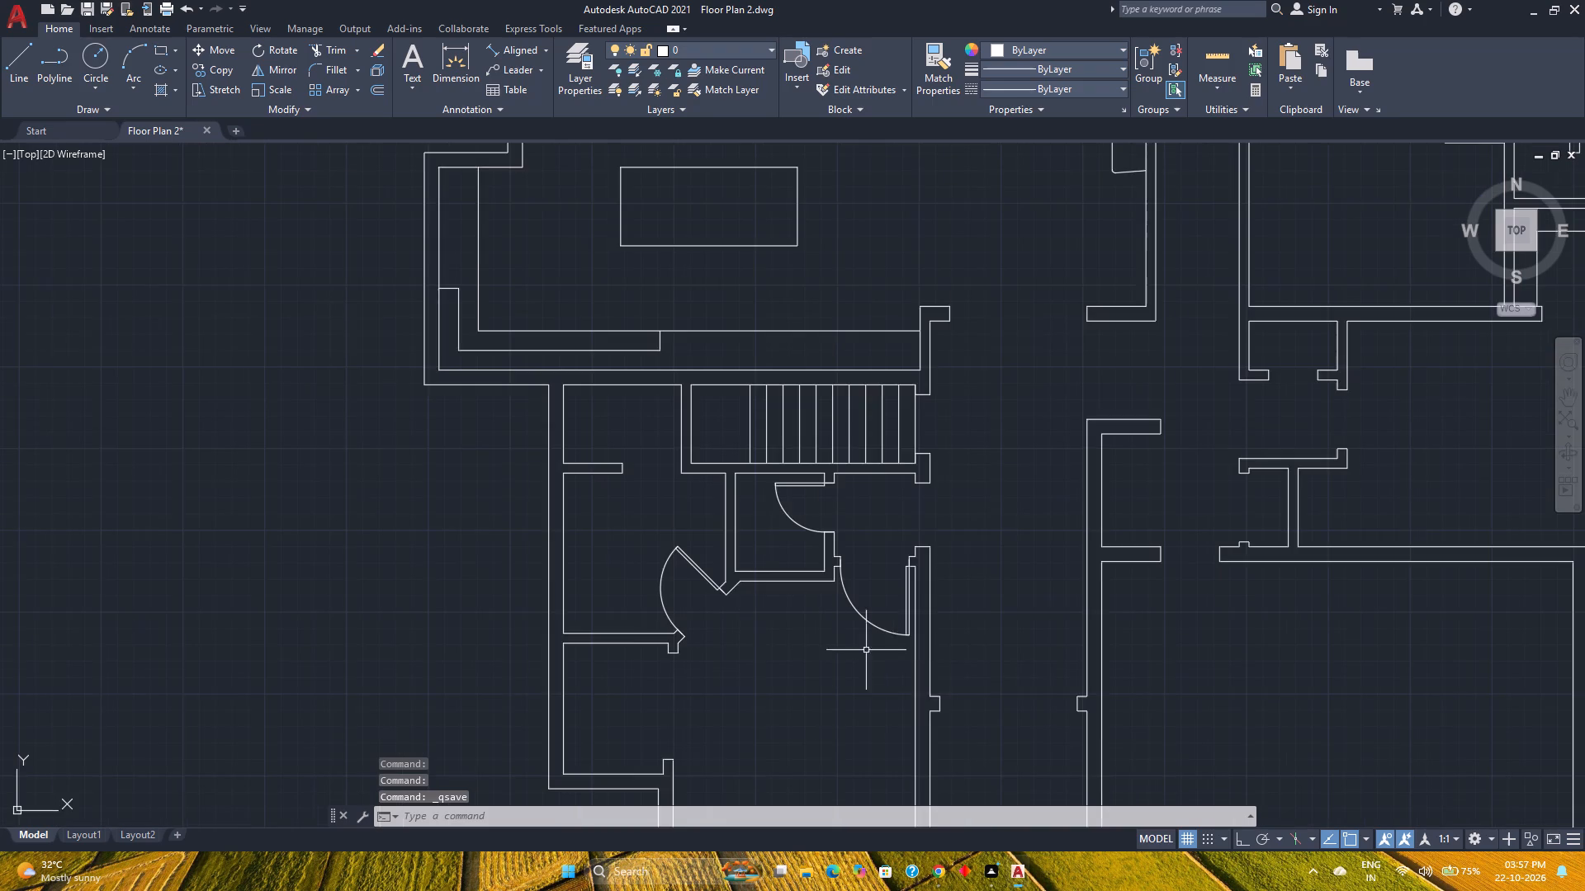
{"action": "scroll", "coordinate": [1041, 699], "scroll_direction": "up", "scroll_amount": 2}
{"action": "middle_click_drag", "start_coordinate": [1020, 675], "coordinate": [1015, 648]}
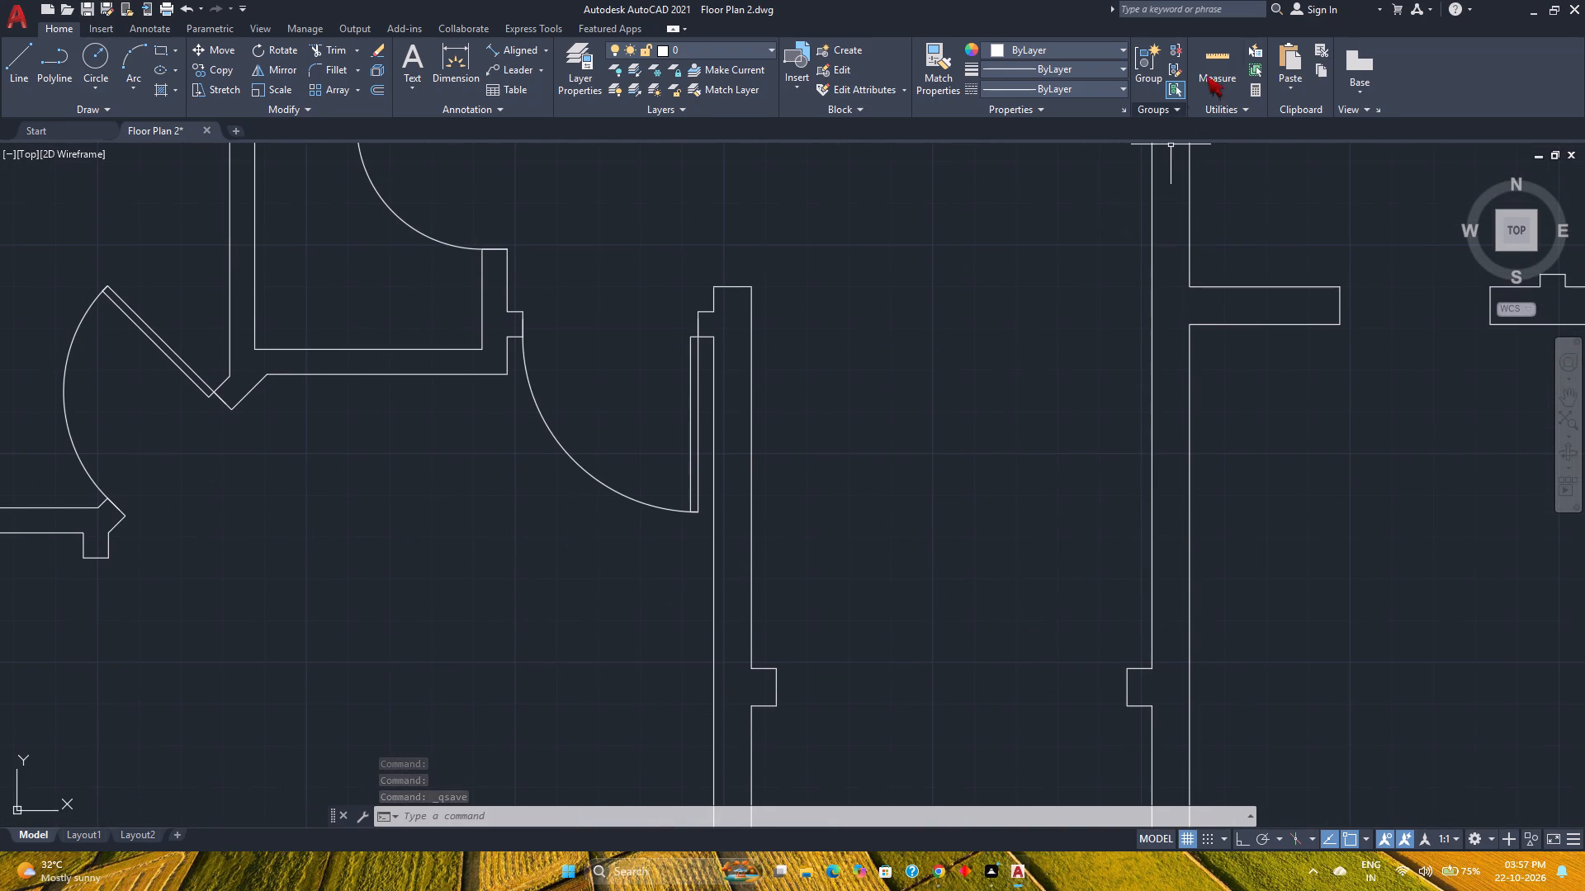
{"action": "left_click", "coordinate": [1214, 46]}
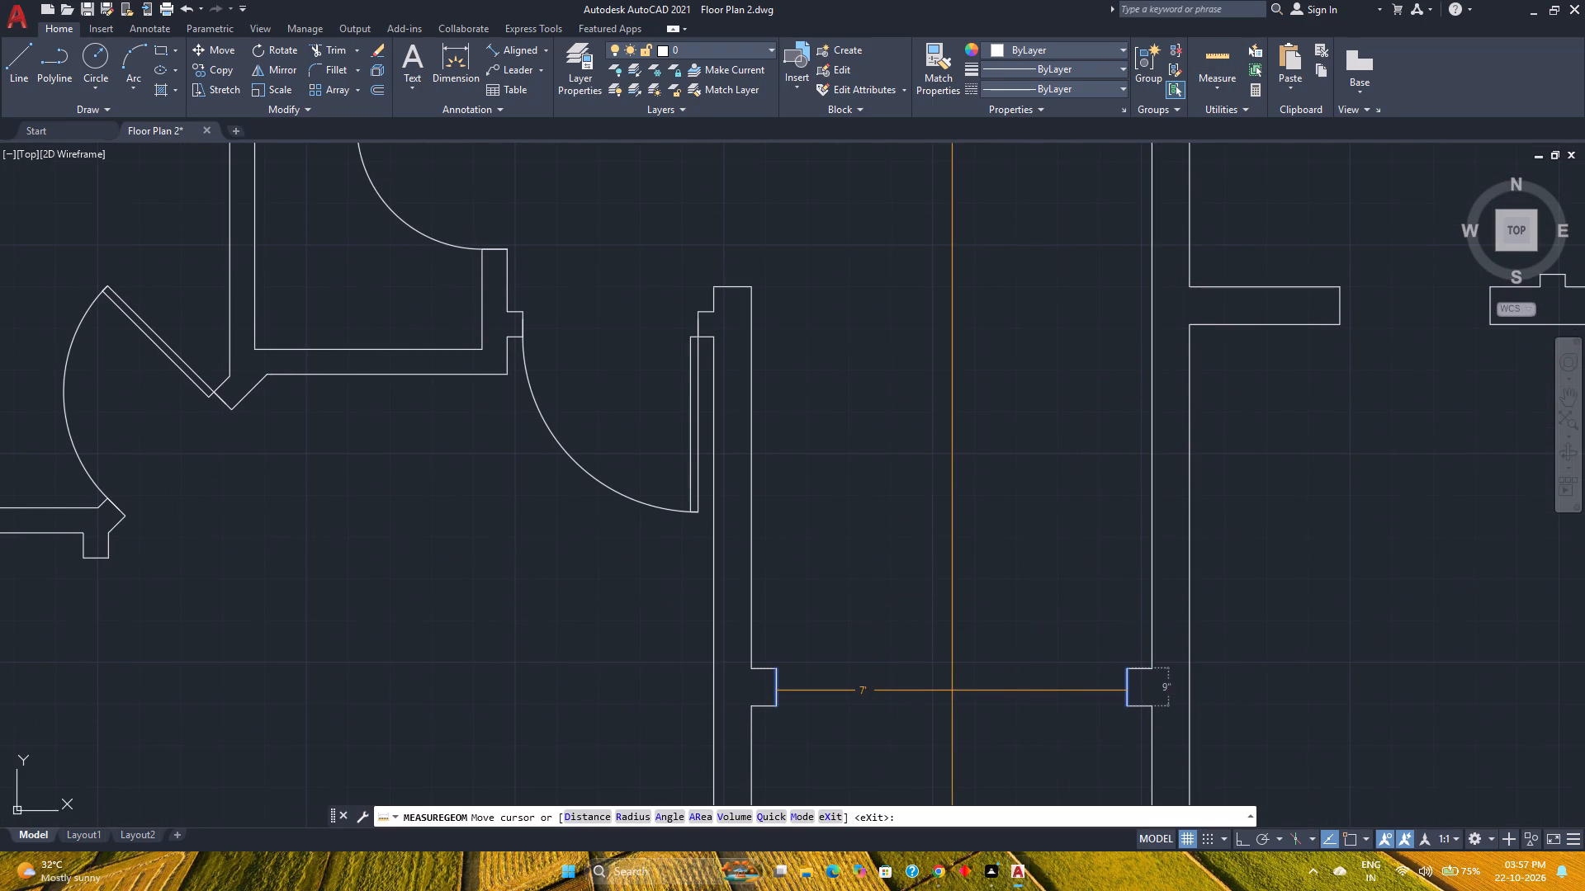
{"action": "key", "text": "Escape"}
Copy the door beside the corridor from its hinge corner to the lower corner of the corridor opening's east jamb.
{"action": "left_click", "coordinate": [682, 509]}
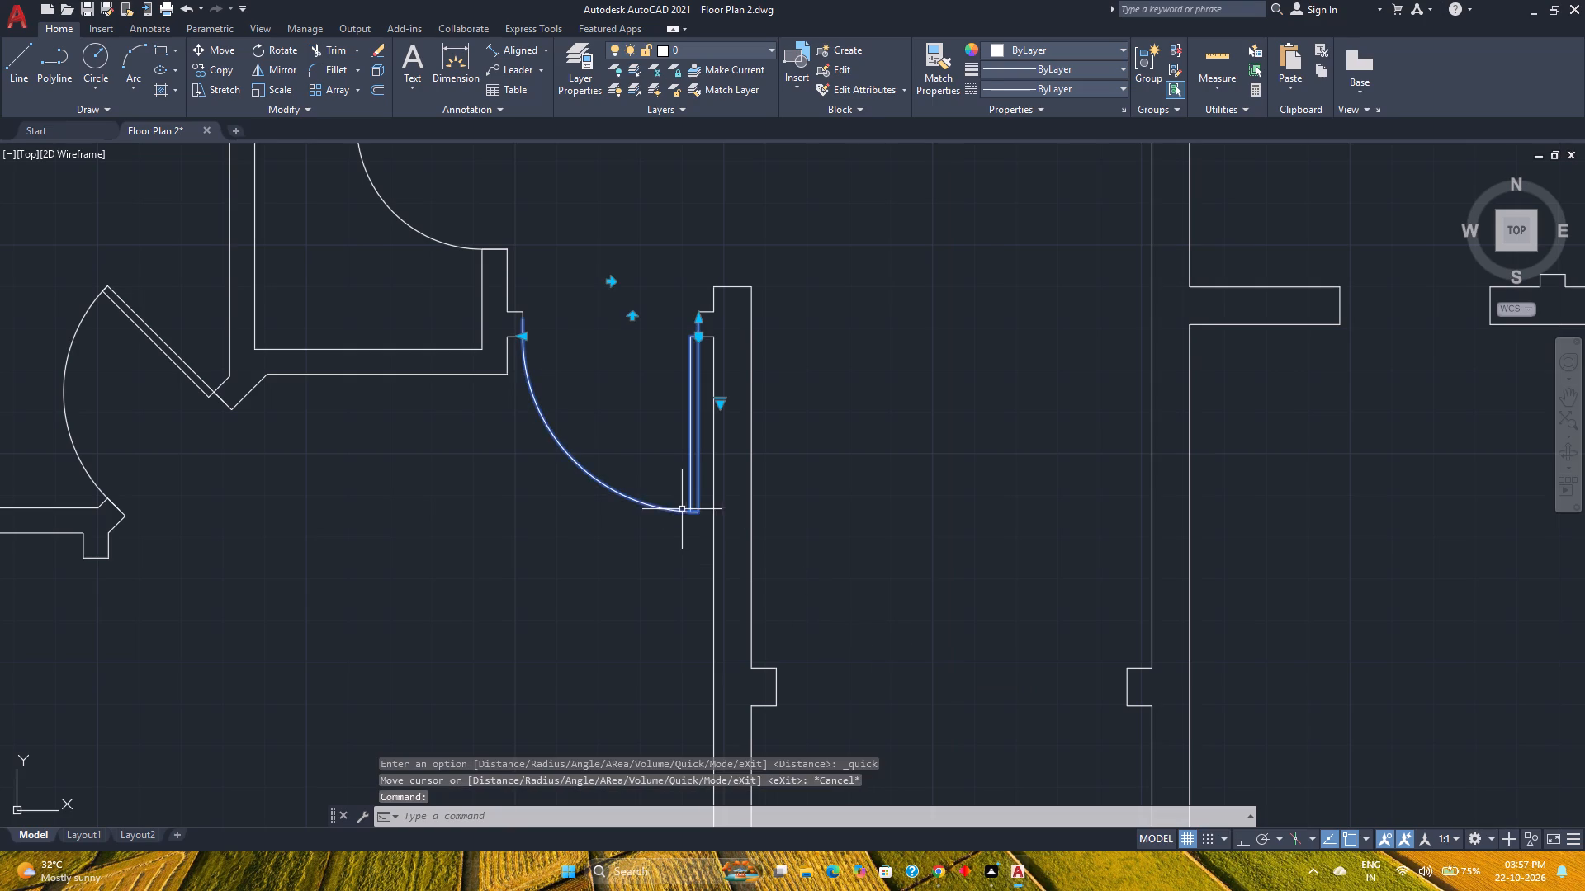
{"action": "left_click", "coordinate": [215, 72]}
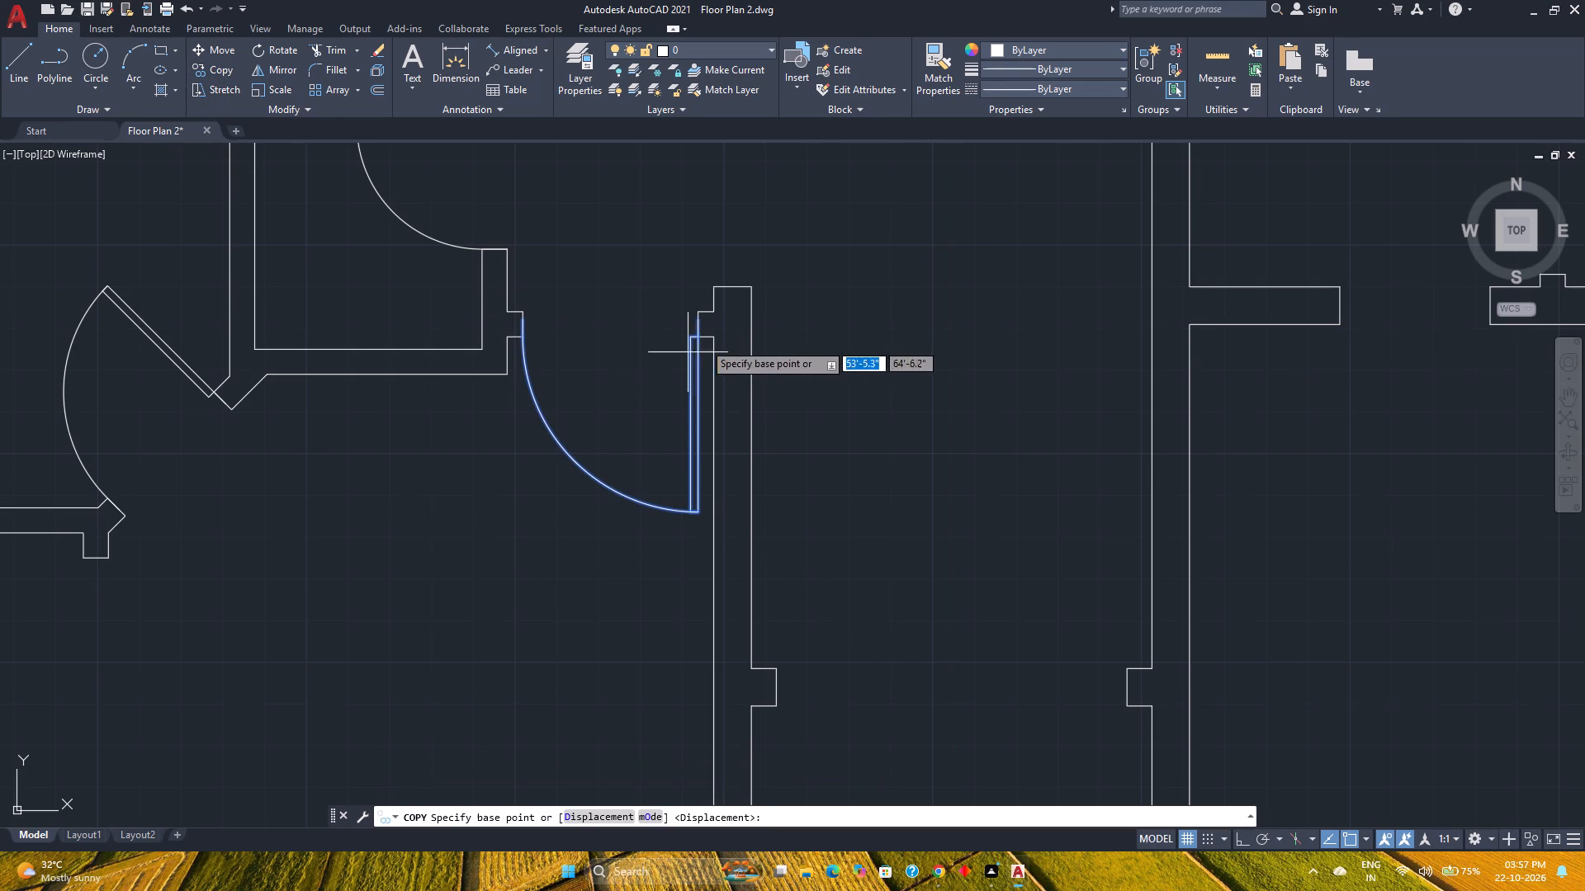
{"action": "scroll", "coordinate": [697, 342], "scroll_direction": "up", "scroll_amount": 3}
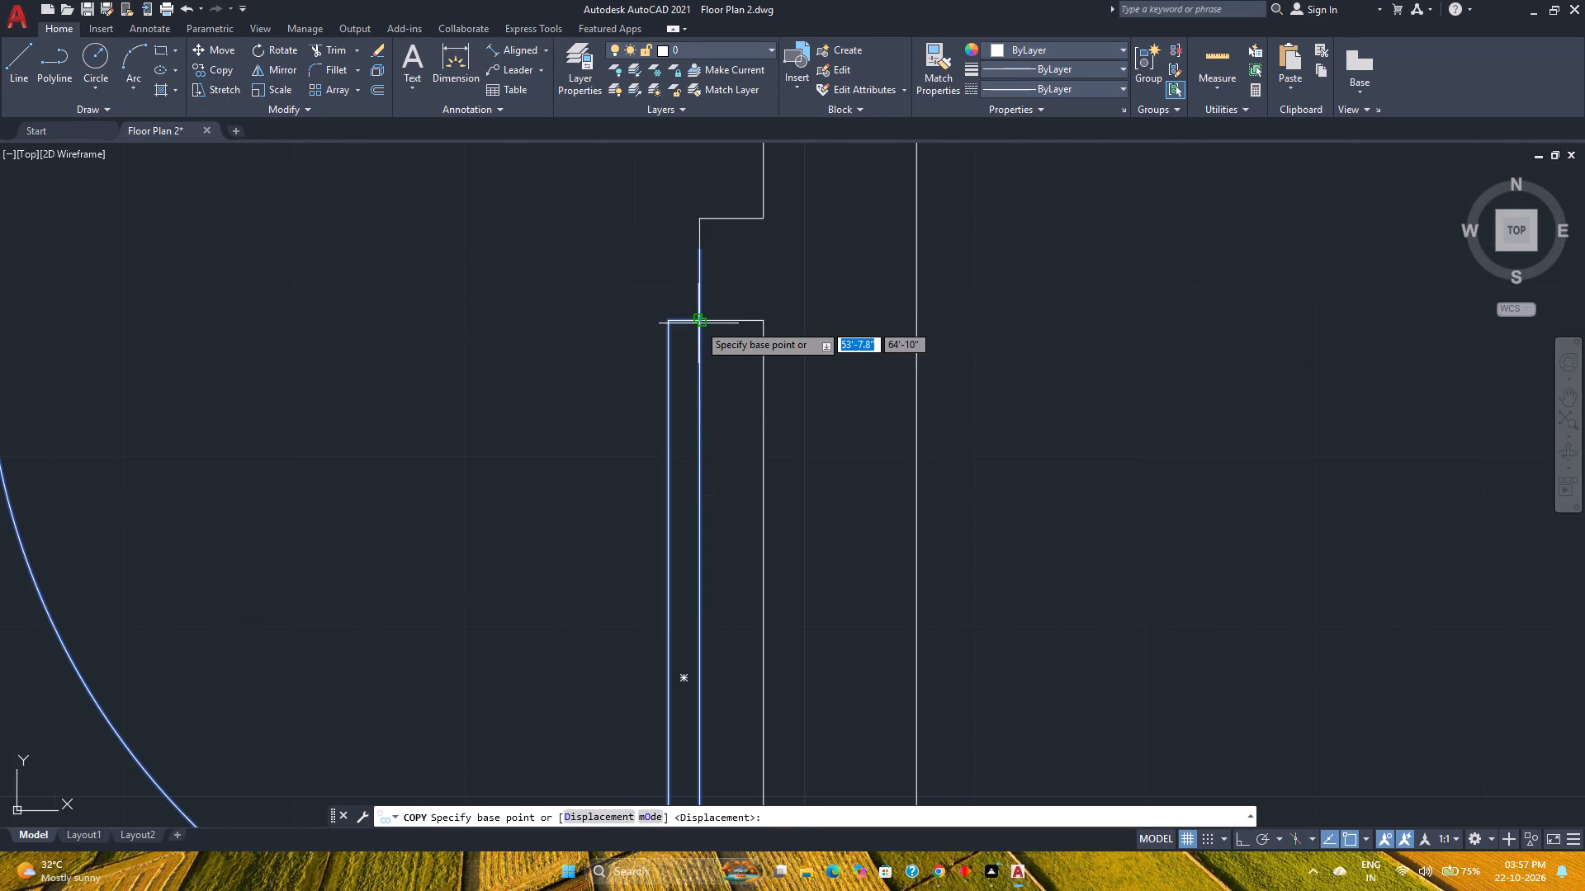
{"action": "left_click", "coordinate": [698, 323]}
{"action": "scroll", "coordinate": [698, 323], "scroll_direction": "down", "scroll_amount": 3}
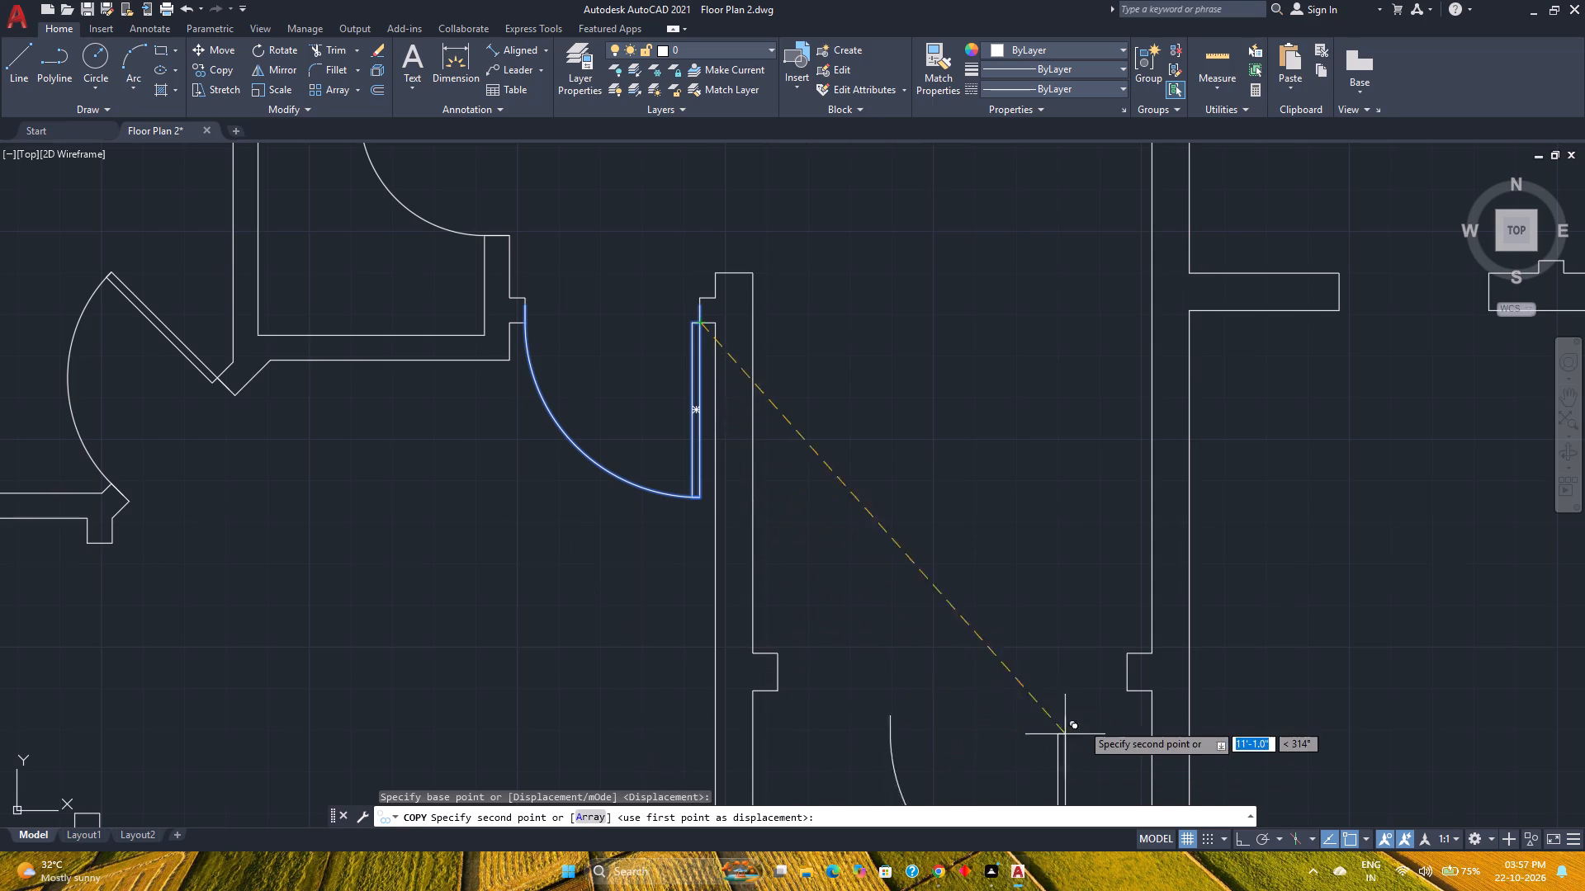
{"action": "left_click", "coordinate": [1123, 693]}
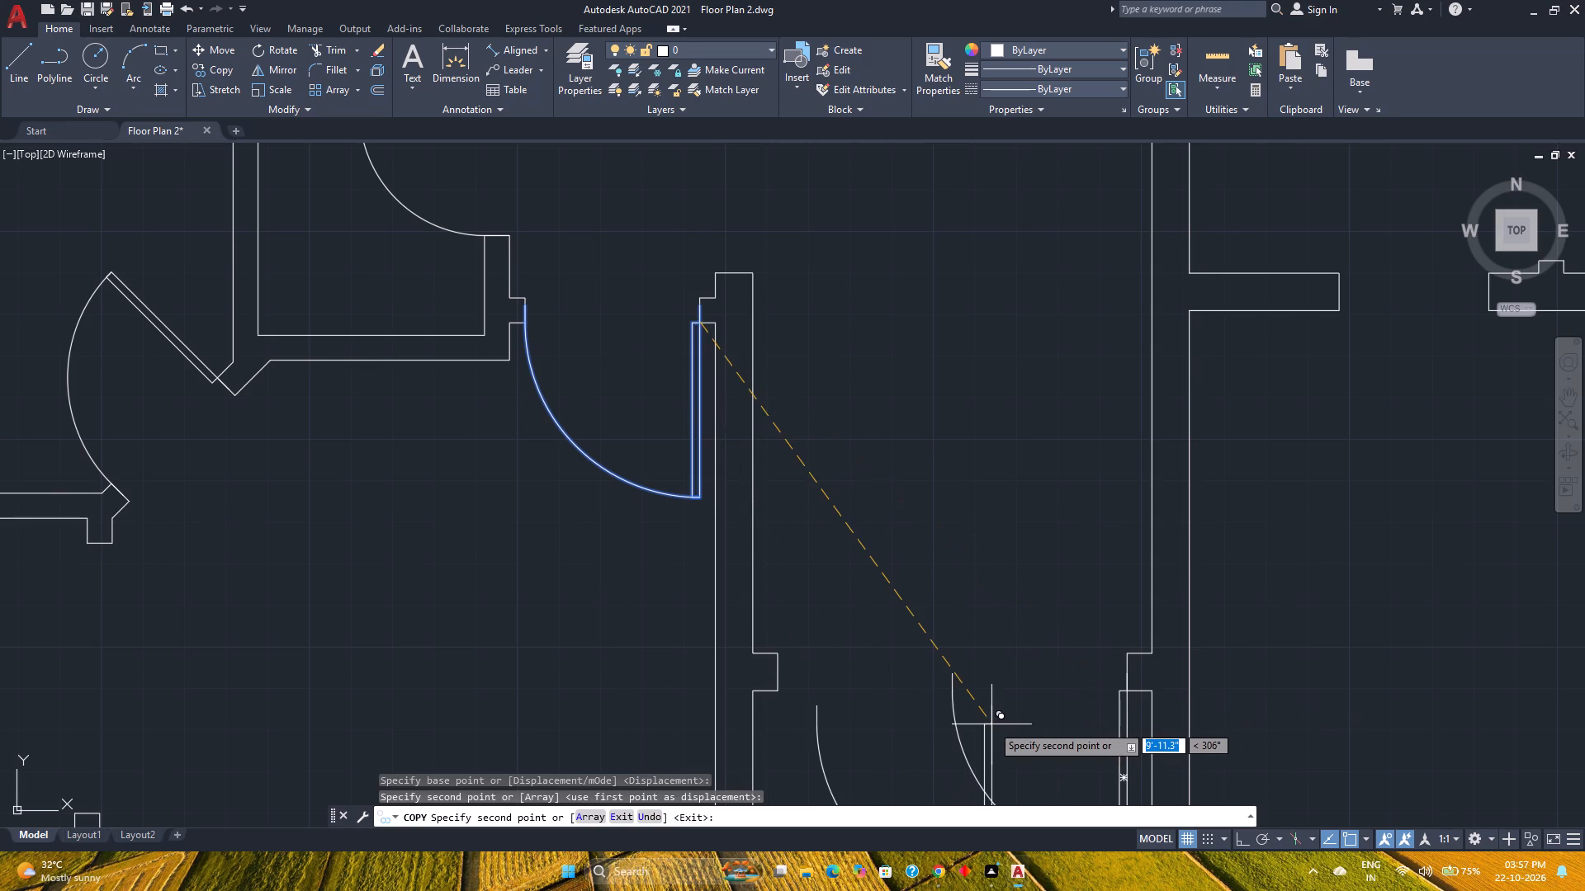
{"action": "key", "text": "Escape"}
Mirror the copied door about a vertical line through its free arc end, keeping the original, to make a double door.
{"action": "left_click", "coordinate": [996, 724]}
{"action": "left_click", "coordinate": [861, 733]}
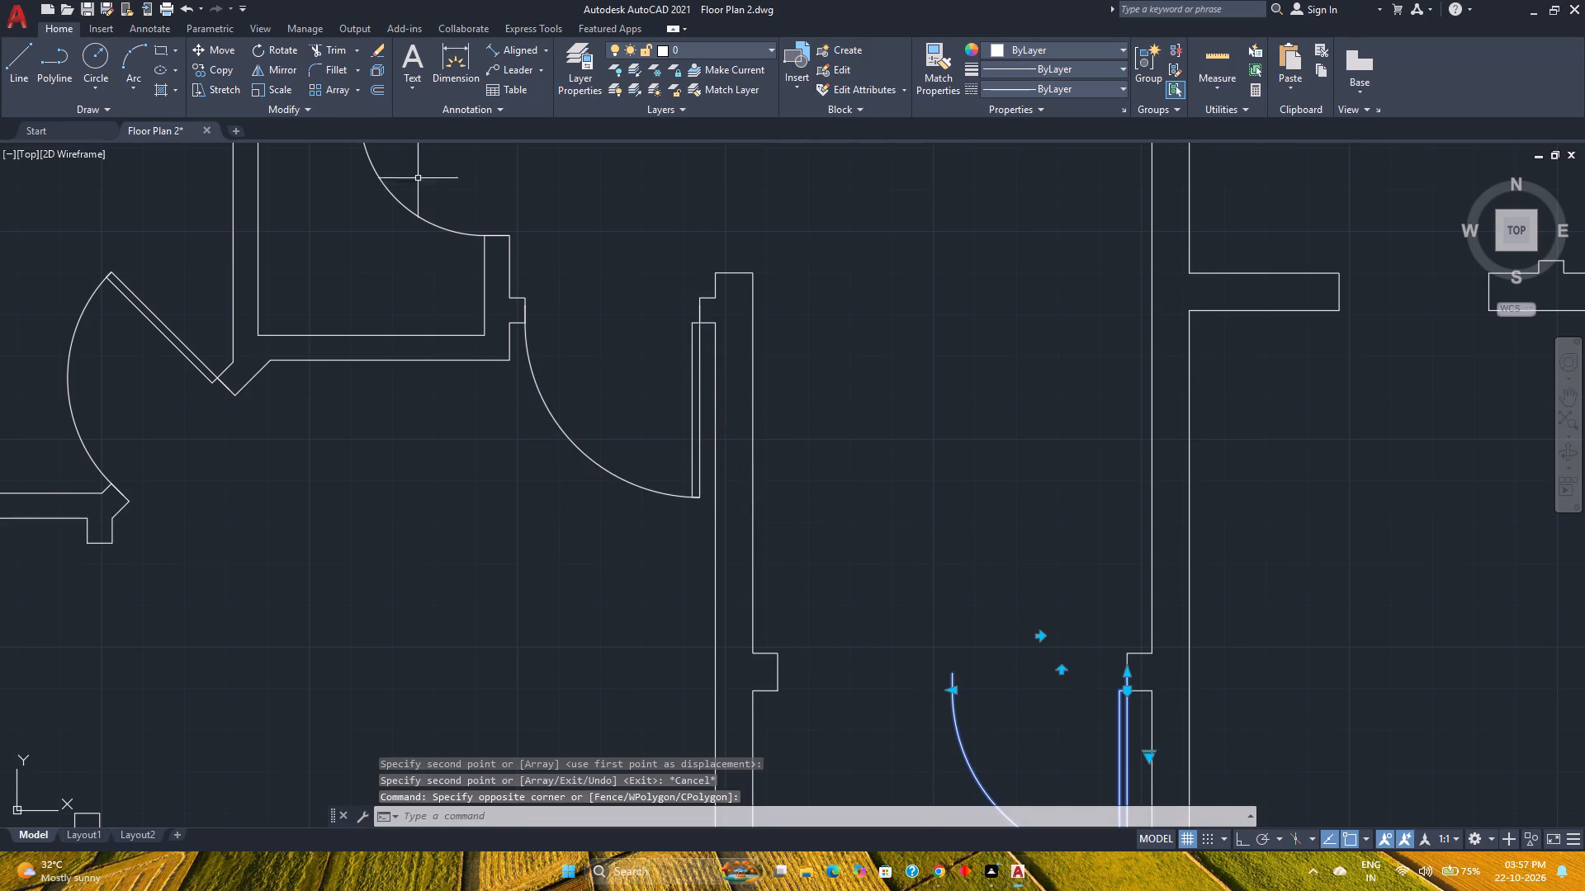
{"action": "left_click", "coordinate": [291, 68]}
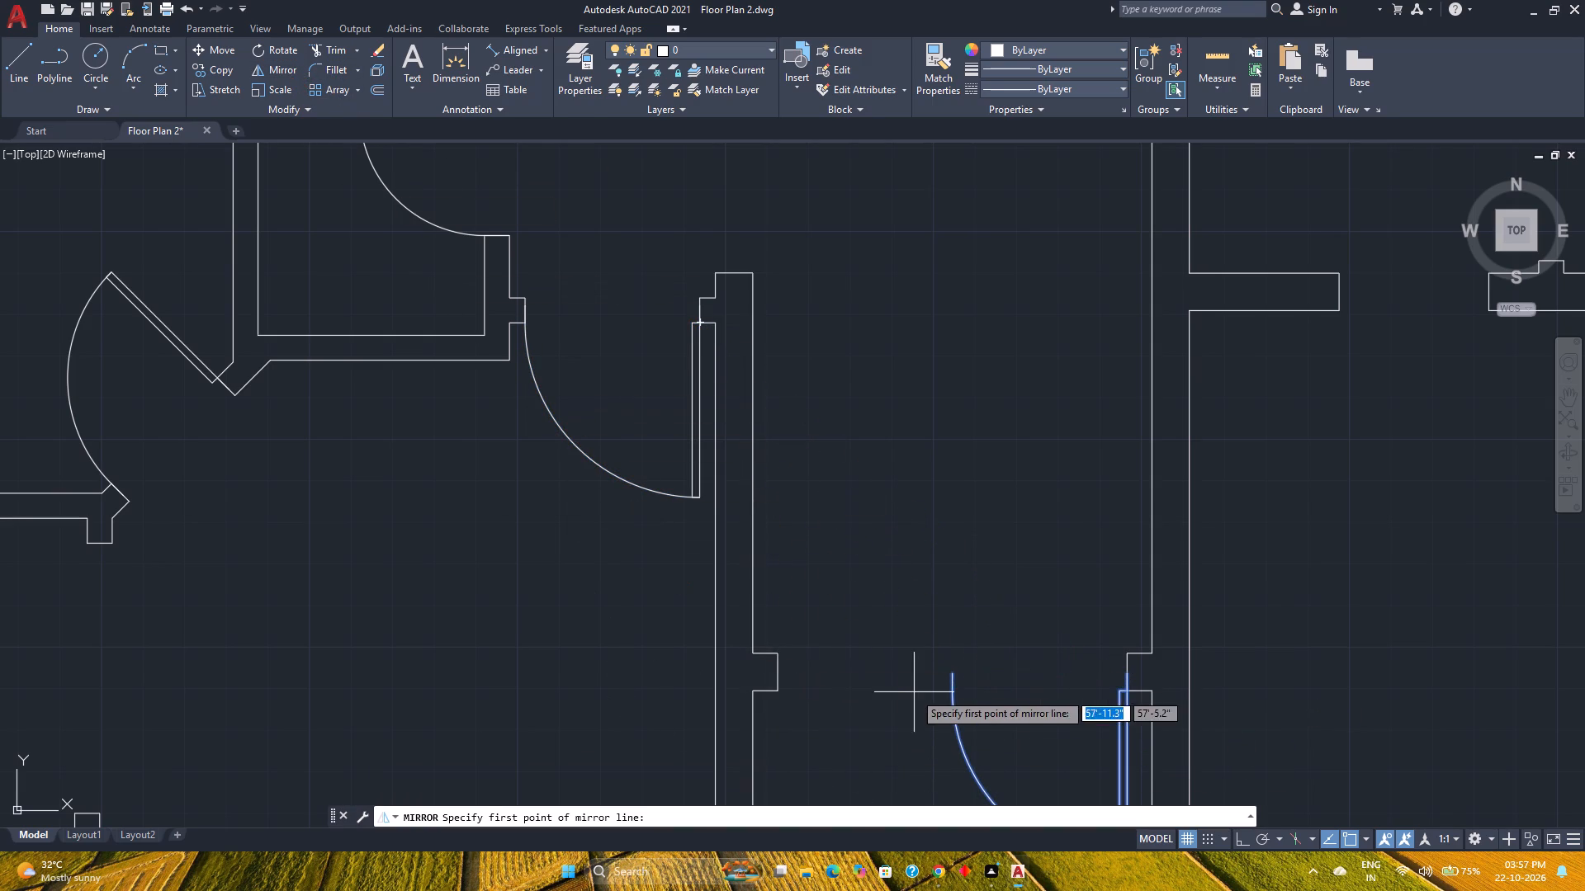
{"action": "left_click", "coordinate": [957, 674]}
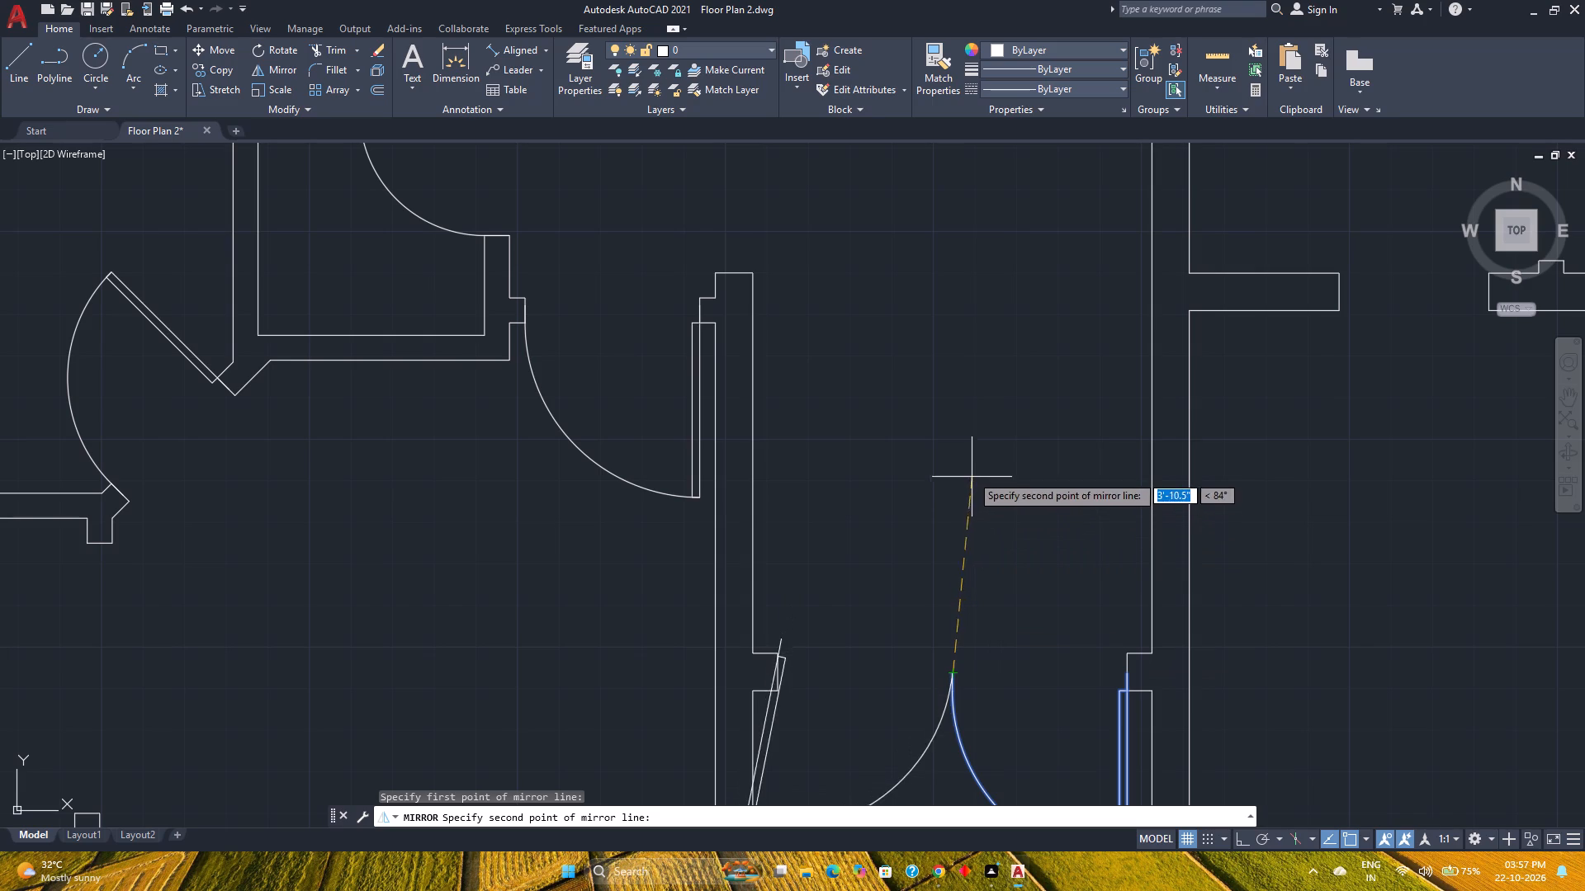
{"action": "key", "text": "F8"}
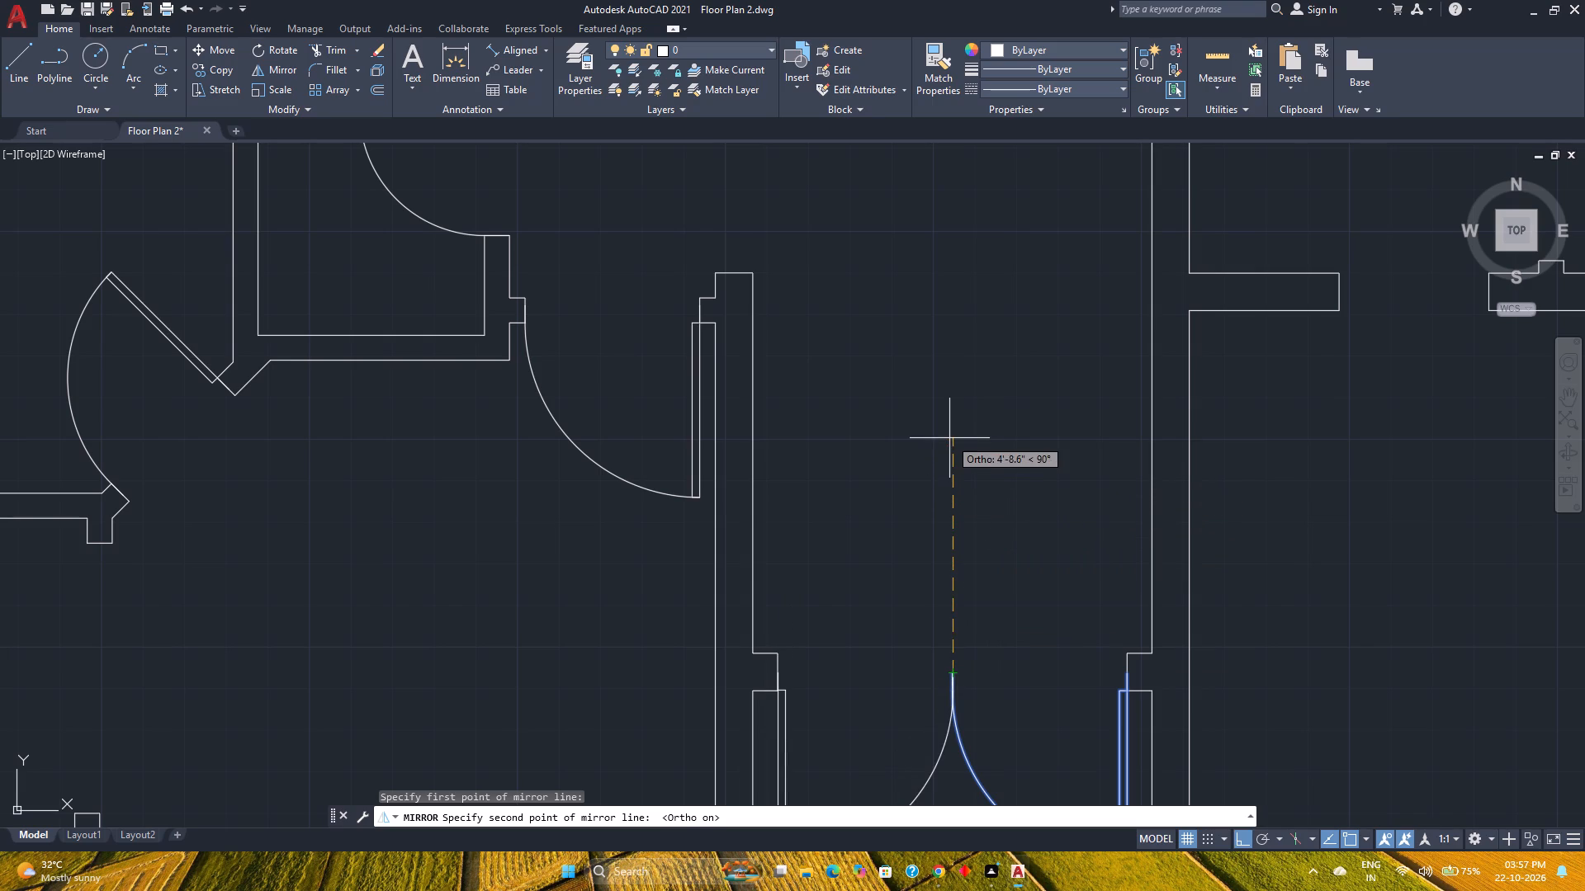
{"action": "left_click", "coordinate": [949, 438]}
{"action": "left_click_drag", "start_coordinate": [988, 499], "coordinate": [949, 438]}
Flip both leaves of the corridor double door so they swing north.
{"action": "scroll", "coordinate": [932, 564], "scroll_direction": "down", "scroll_amount": 2}
{"action": "middle_click_drag", "start_coordinate": [932, 564], "coordinate": [911, 505]}
{"action": "middle_click", "coordinate": [911, 505]}
{"action": "scroll", "coordinate": [944, 624], "scroll_direction": "up", "scroll_amount": 3}
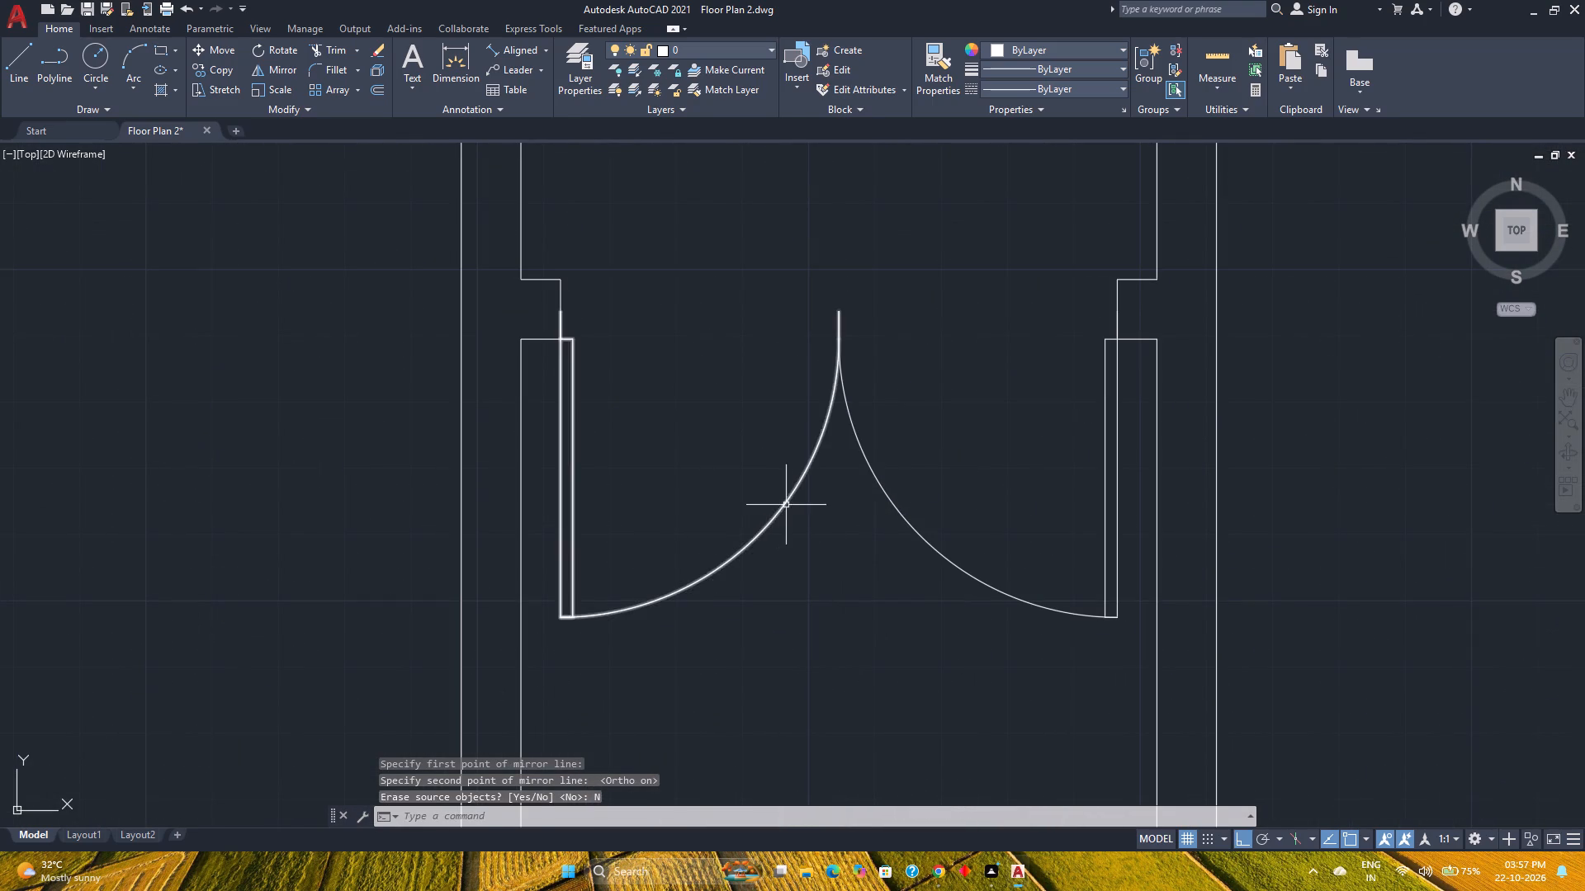
{"action": "left_click", "coordinate": [786, 509]}
{"action": "left_click", "coordinate": [763, 497]}
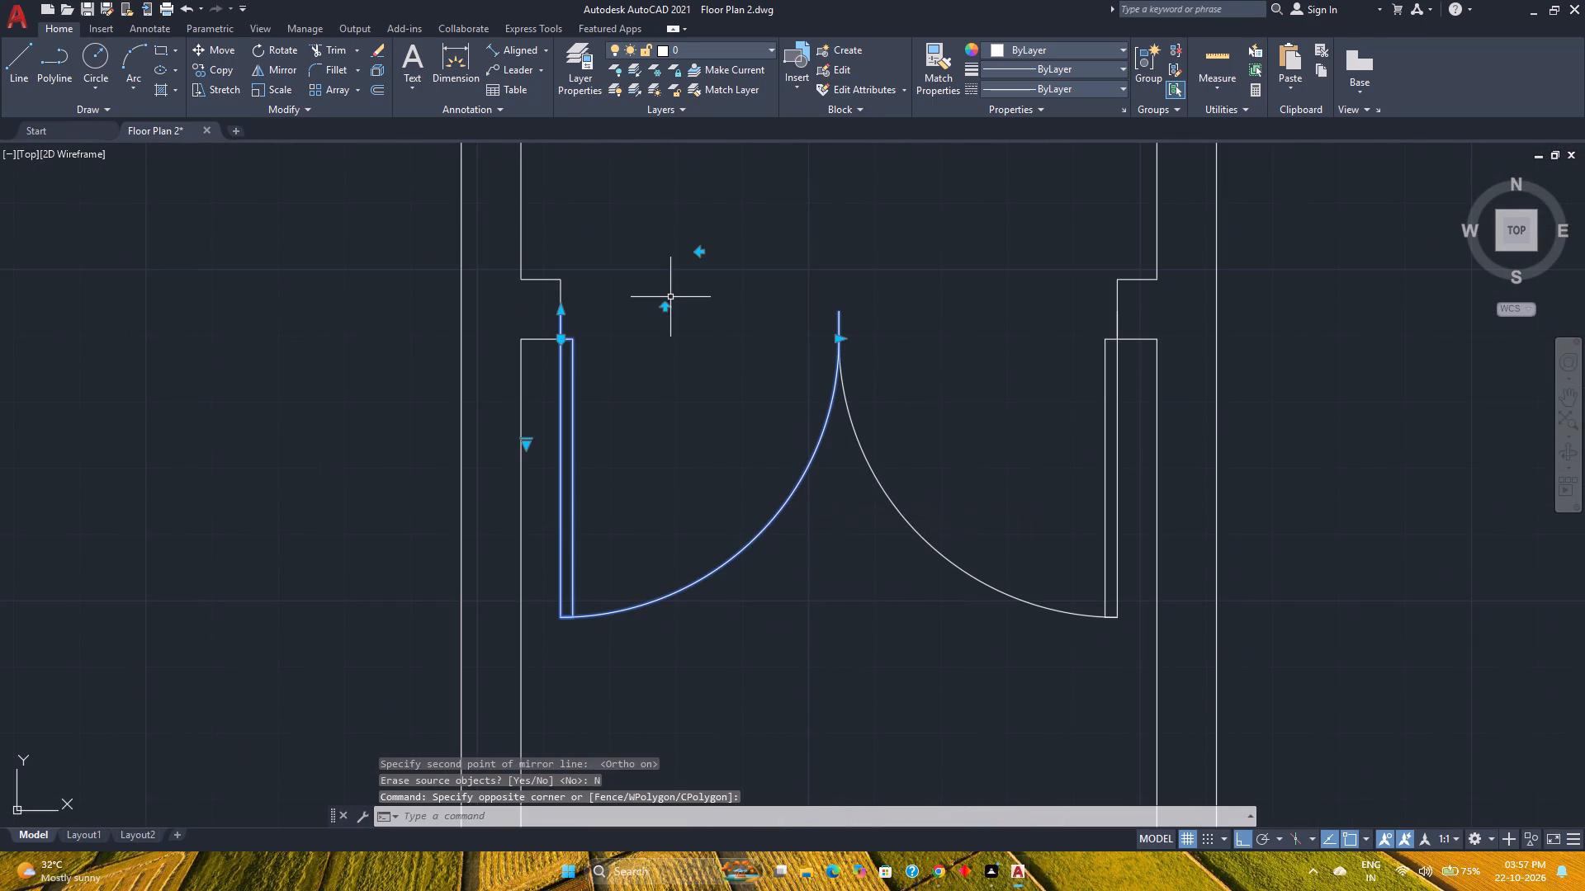
{"action": "left_click", "coordinate": [666, 305]}
{"action": "scroll", "coordinate": [789, 480], "scroll_direction": "down", "scroll_amount": 2}
{"action": "middle_click_drag", "start_coordinate": [789, 480], "coordinate": [783, 511]}
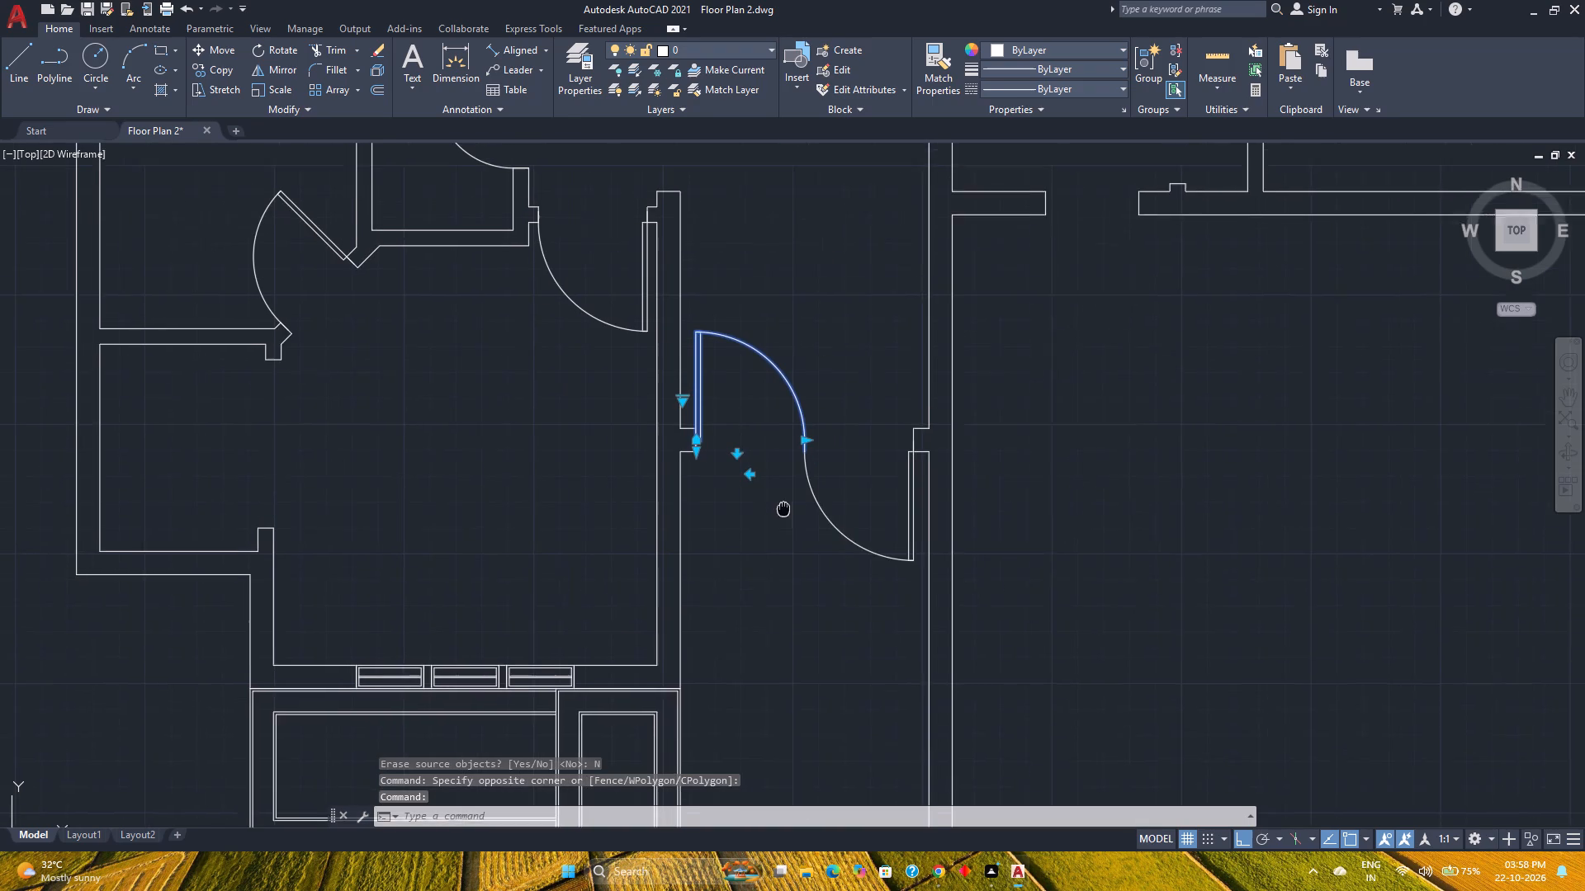
{"action": "middle_click_drag", "start_coordinate": [783, 511], "coordinate": [780, 543]}
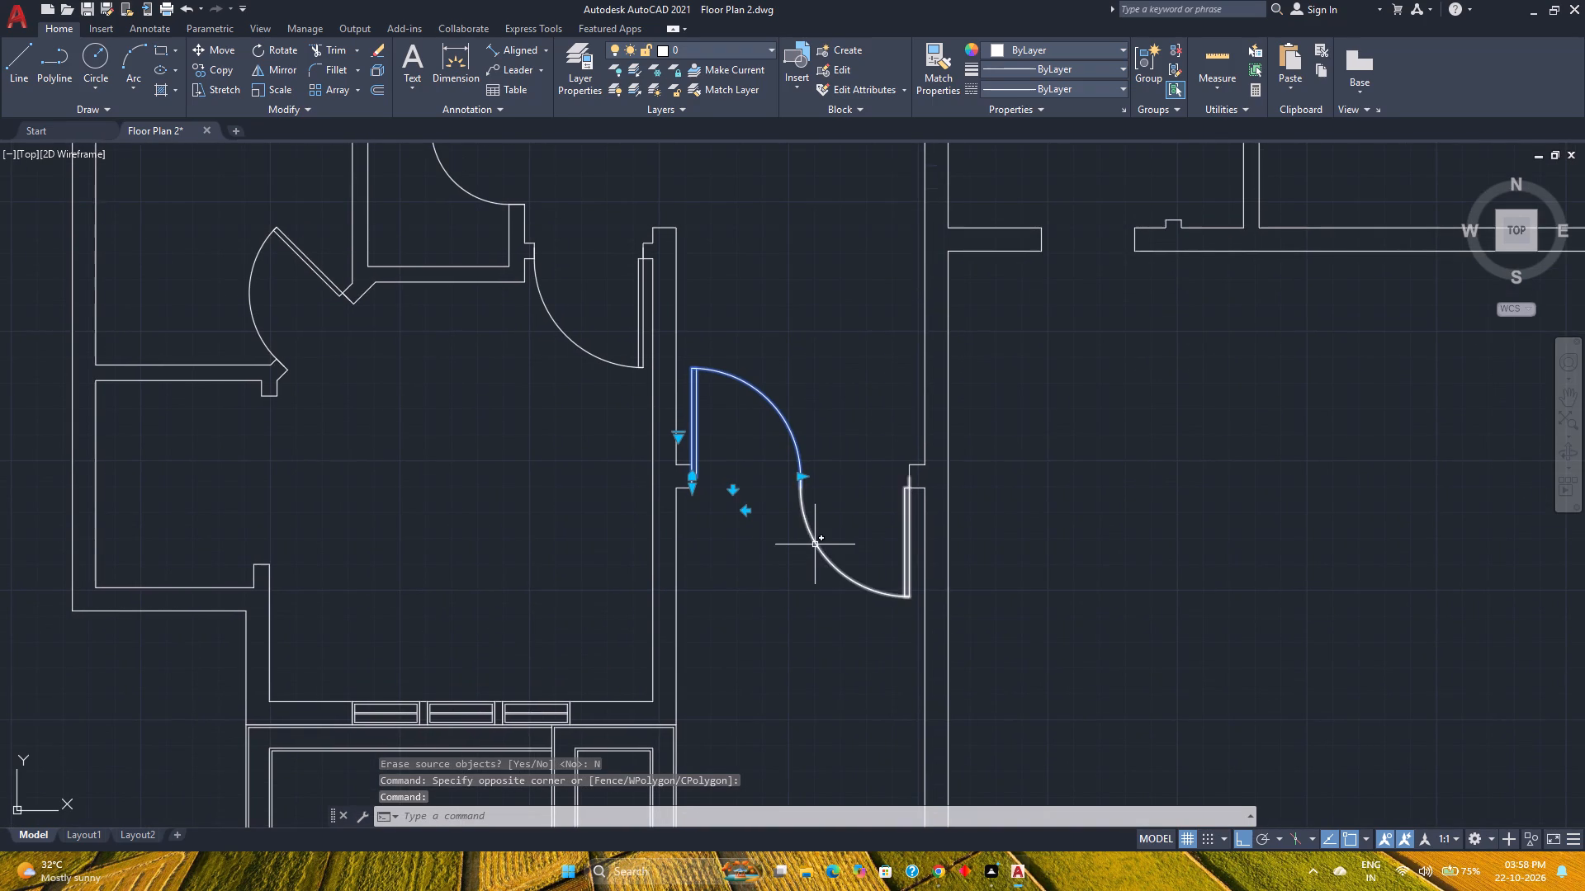
{"action": "left_click", "coordinate": [815, 544]}
{"action": "left_click", "coordinate": [869, 473]}
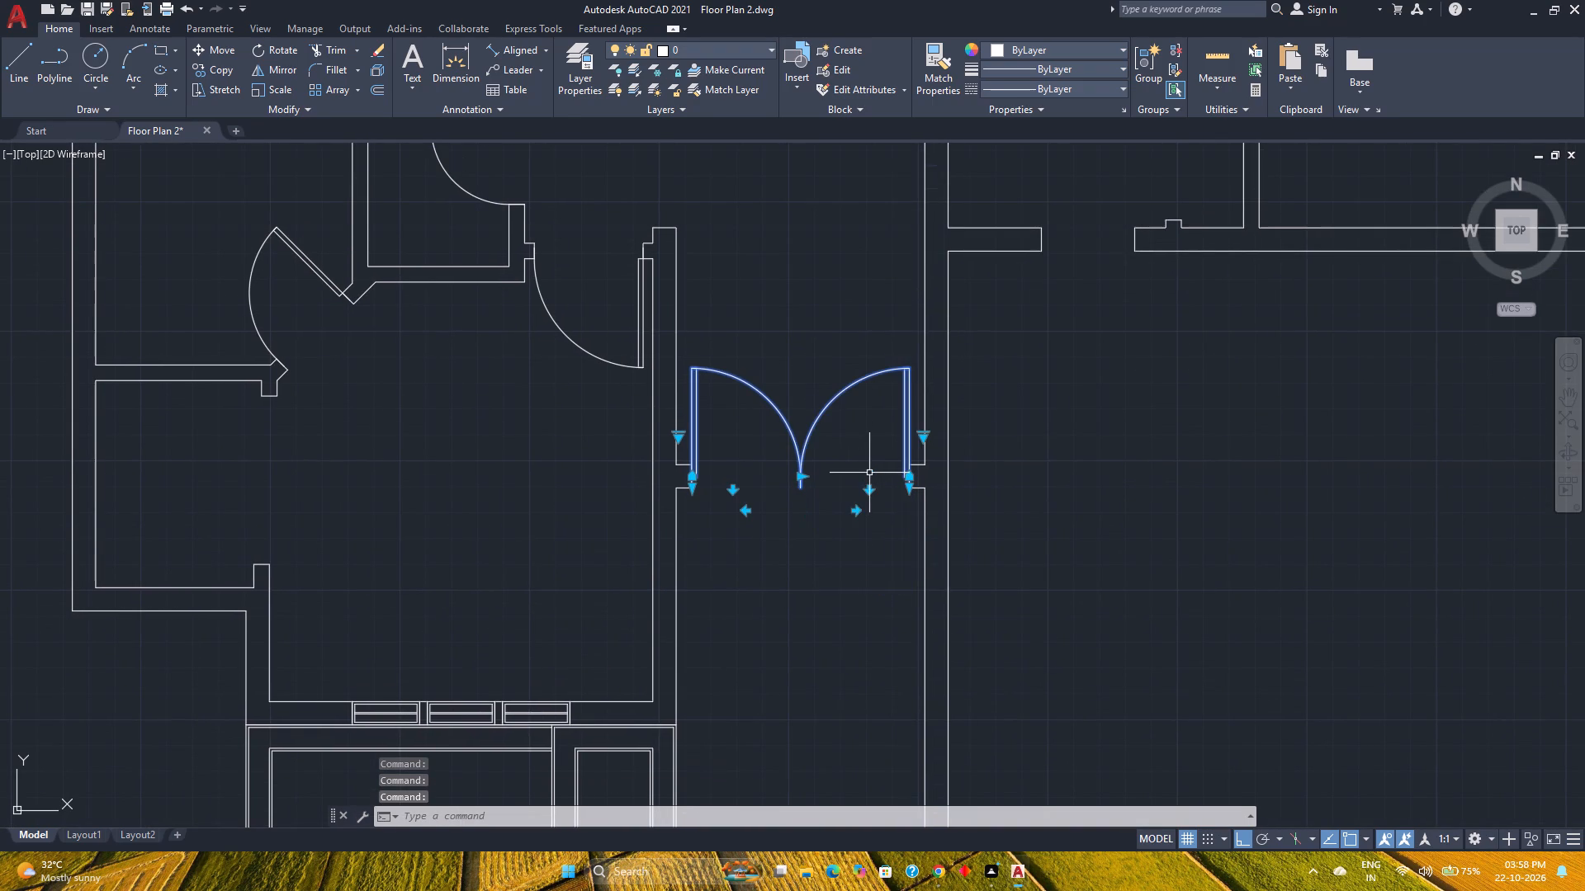
{"action": "key", "text": "Escape"}
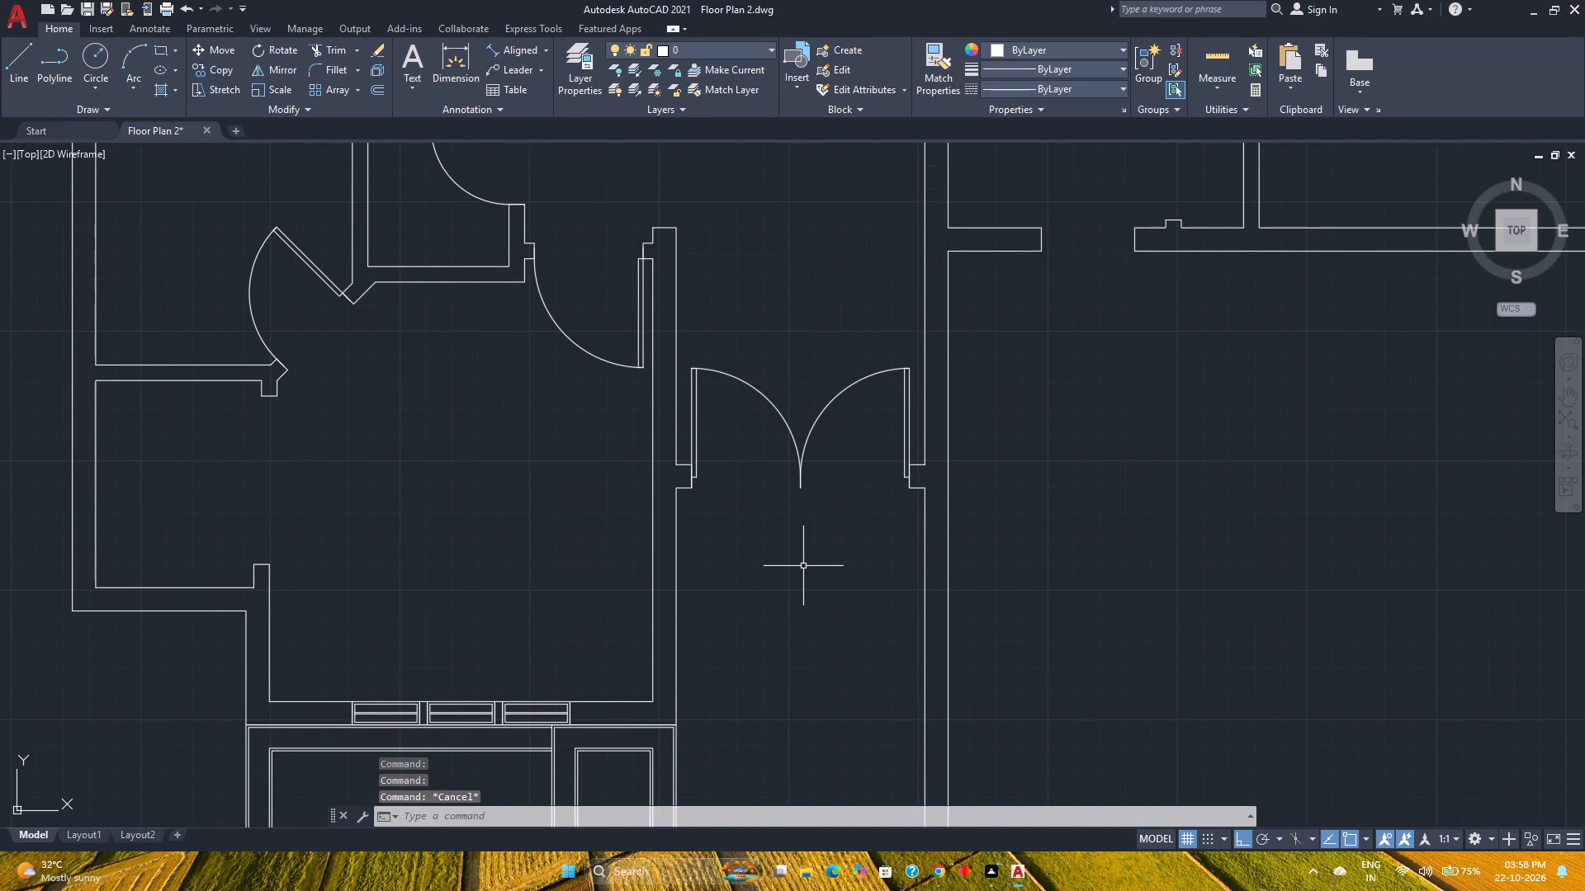
Move both leaves of the double door from the east leaf's hinge corner to the upper corner of the east jamb.
{"action": "left_click", "coordinate": [868, 470]}
{"action": "left_click", "coordinate": [774, 471]}
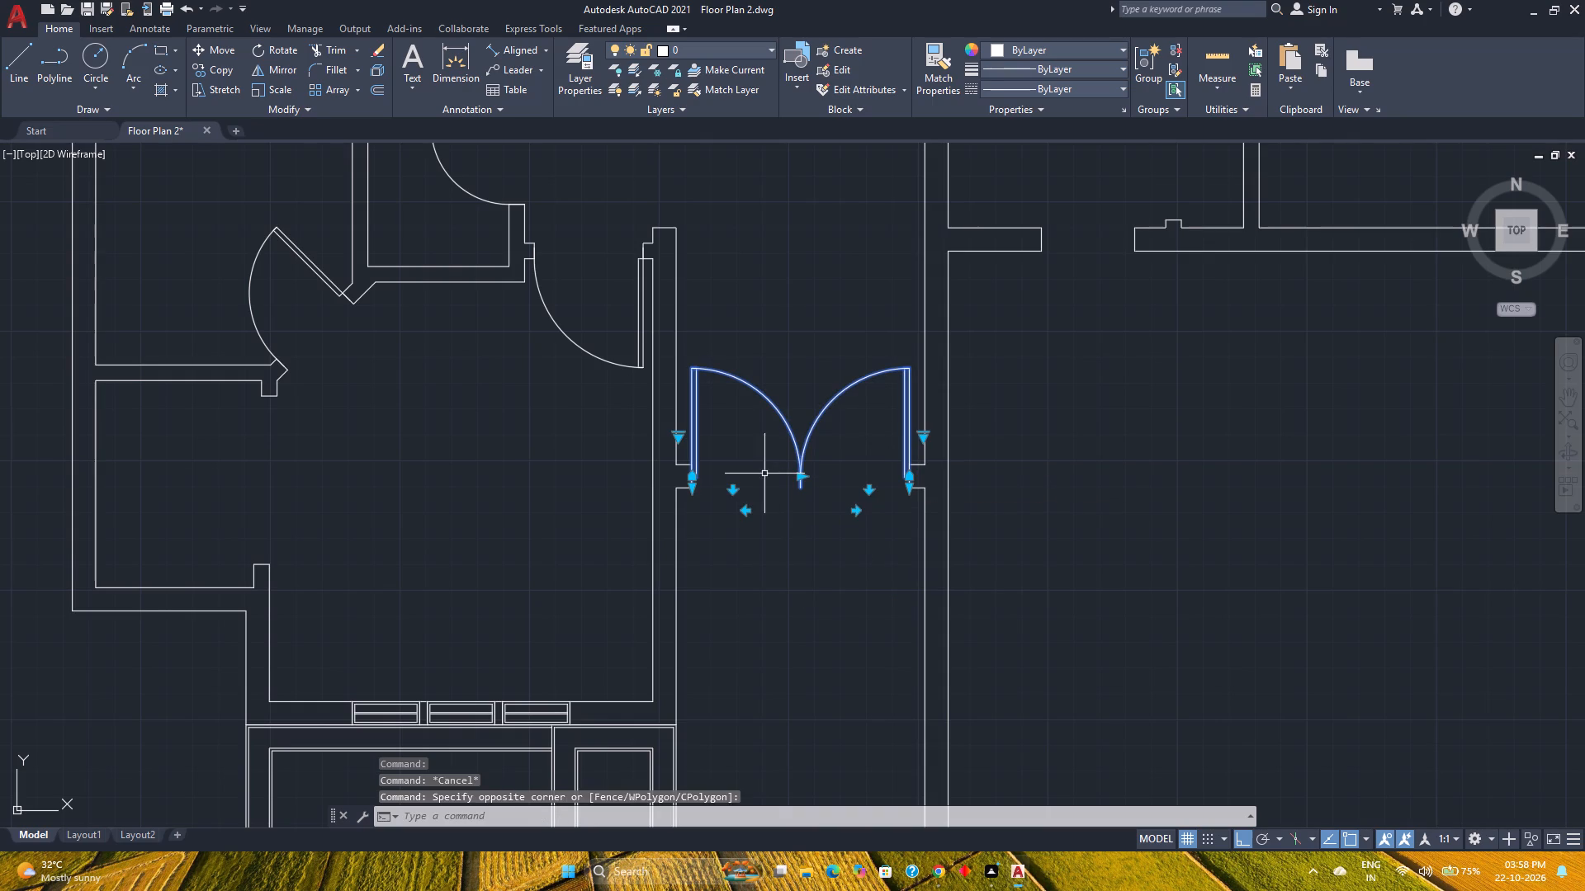
{"action": "left_click", "coordinate": [229, 50]}
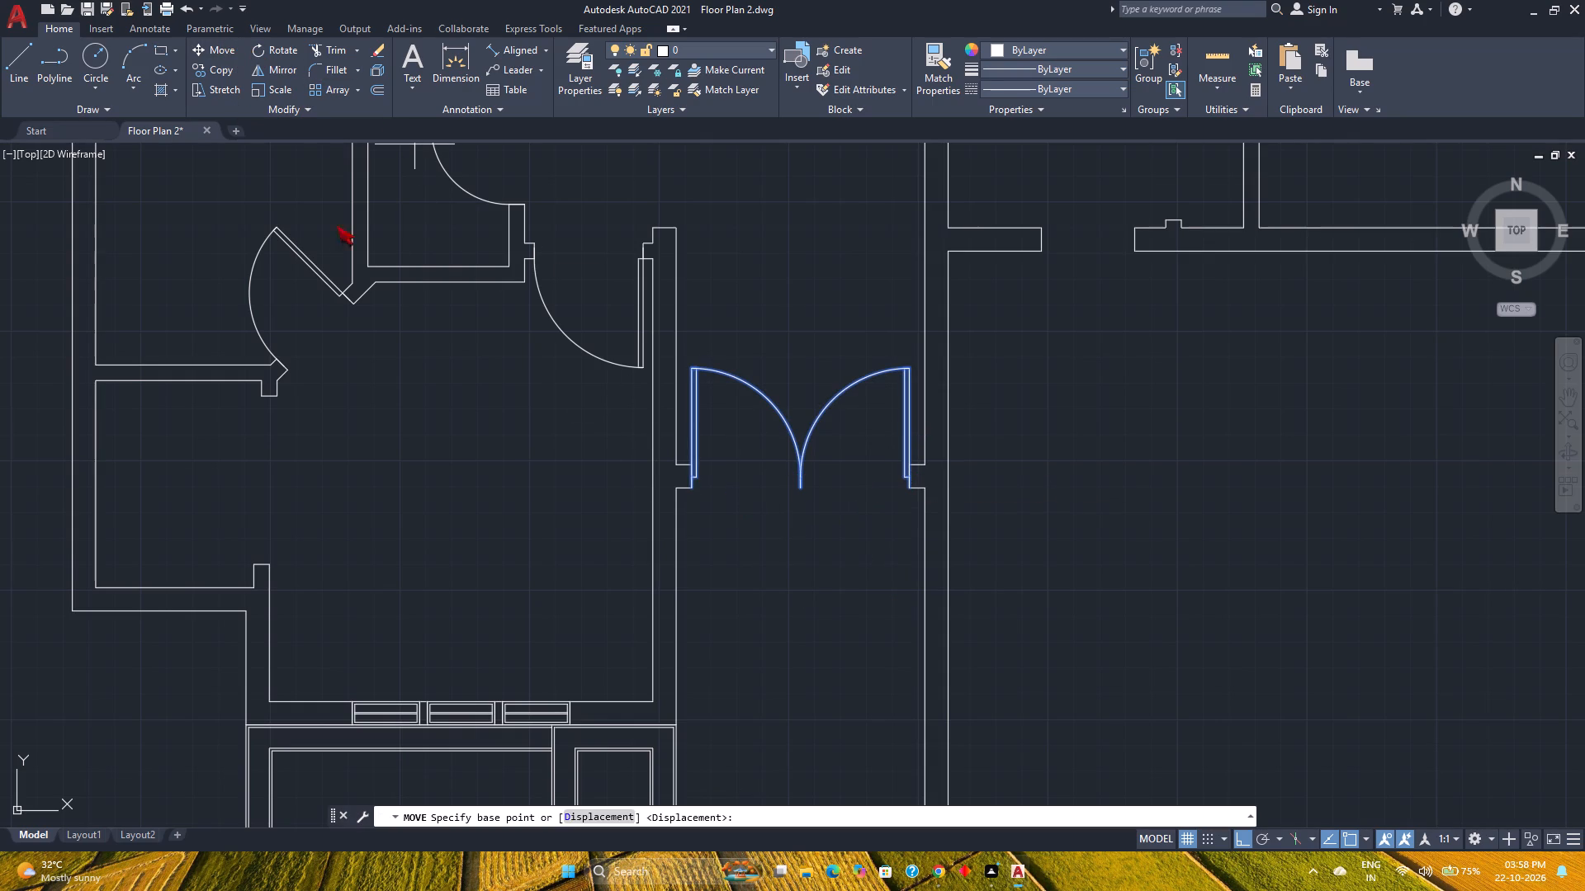
{"action": "scroll", "coordinate": [937, 455], "scroll_direction": "up", "scroll_amount": 3}
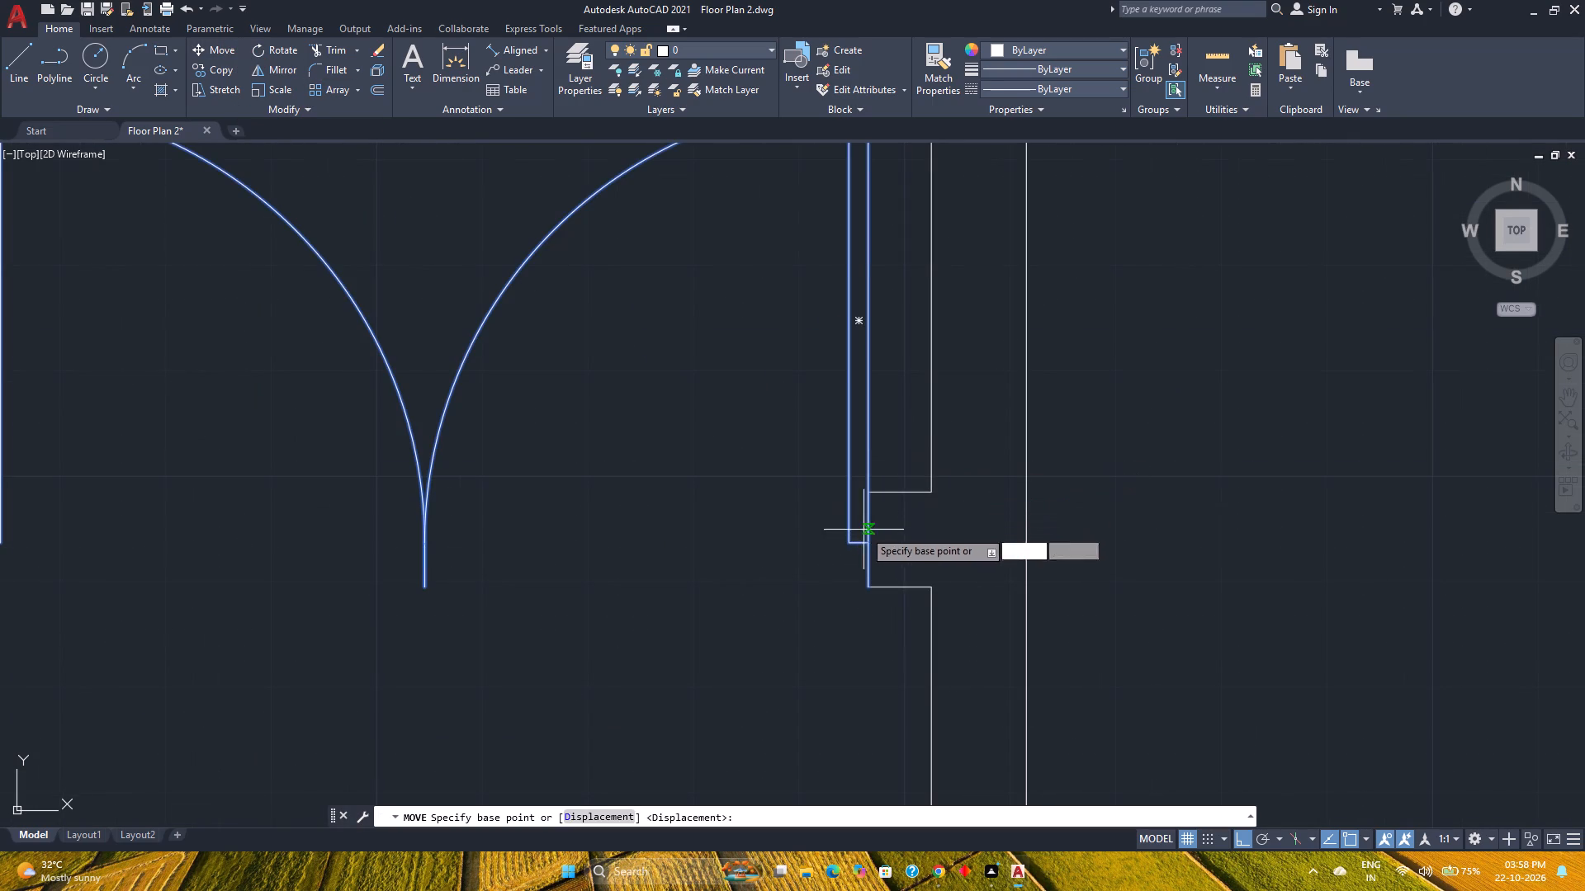
{"action": "left_click", "coordinate": [865, 542]}
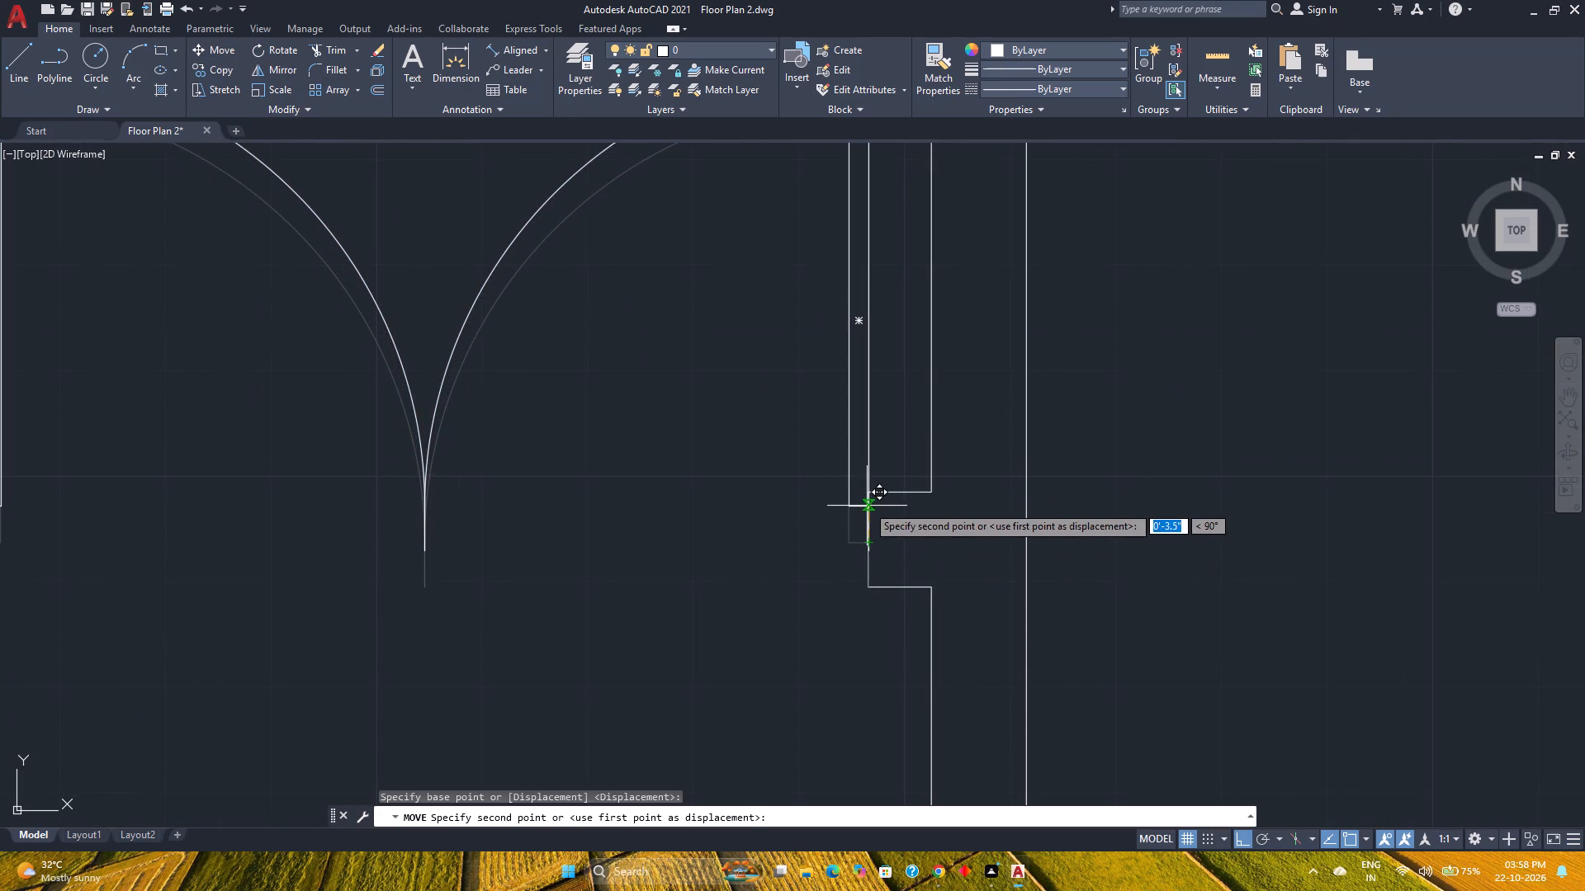
{"action": "left_click", "coordinate": [868, 495]}
{"action": "scroll", "coordinate": [708, 600], "scroll_direction": "down", "scroll_amount": 3}
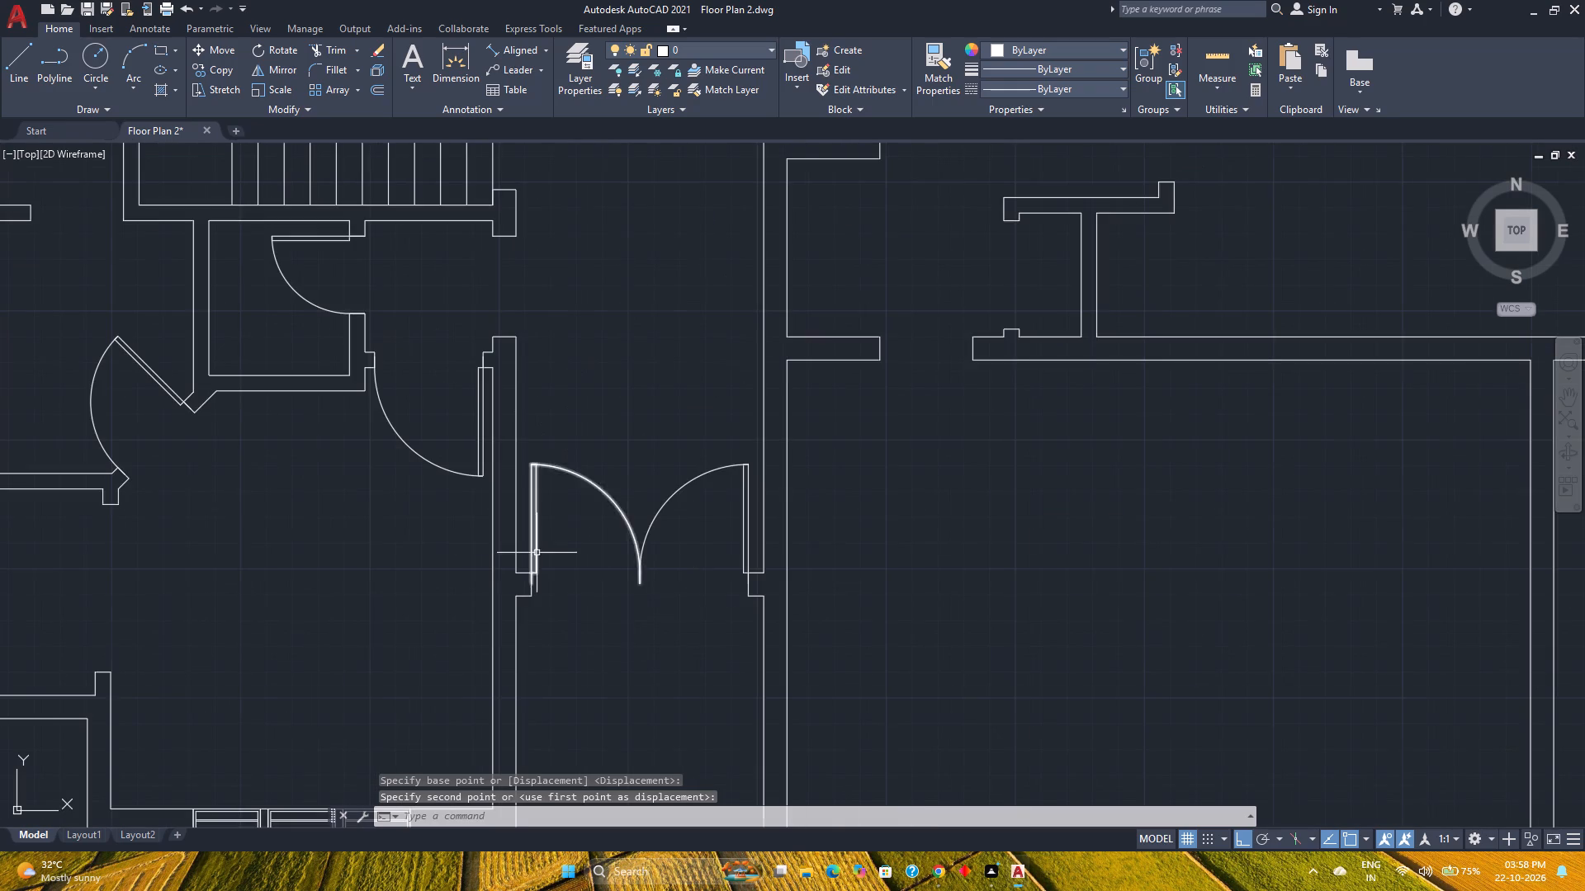
{"action": "scroll", "coordinate": [535, 553], "scroll_direction": "up", "scroll_amount": 2}
{"action": "scroll", "coordinate": [506, 621], "scroll_direction": "up", "scroll_amount": 1}
{"action": "scroll", "coordinate": [686, 647], "scroll_direction": "down", "scroll_amount": 4}
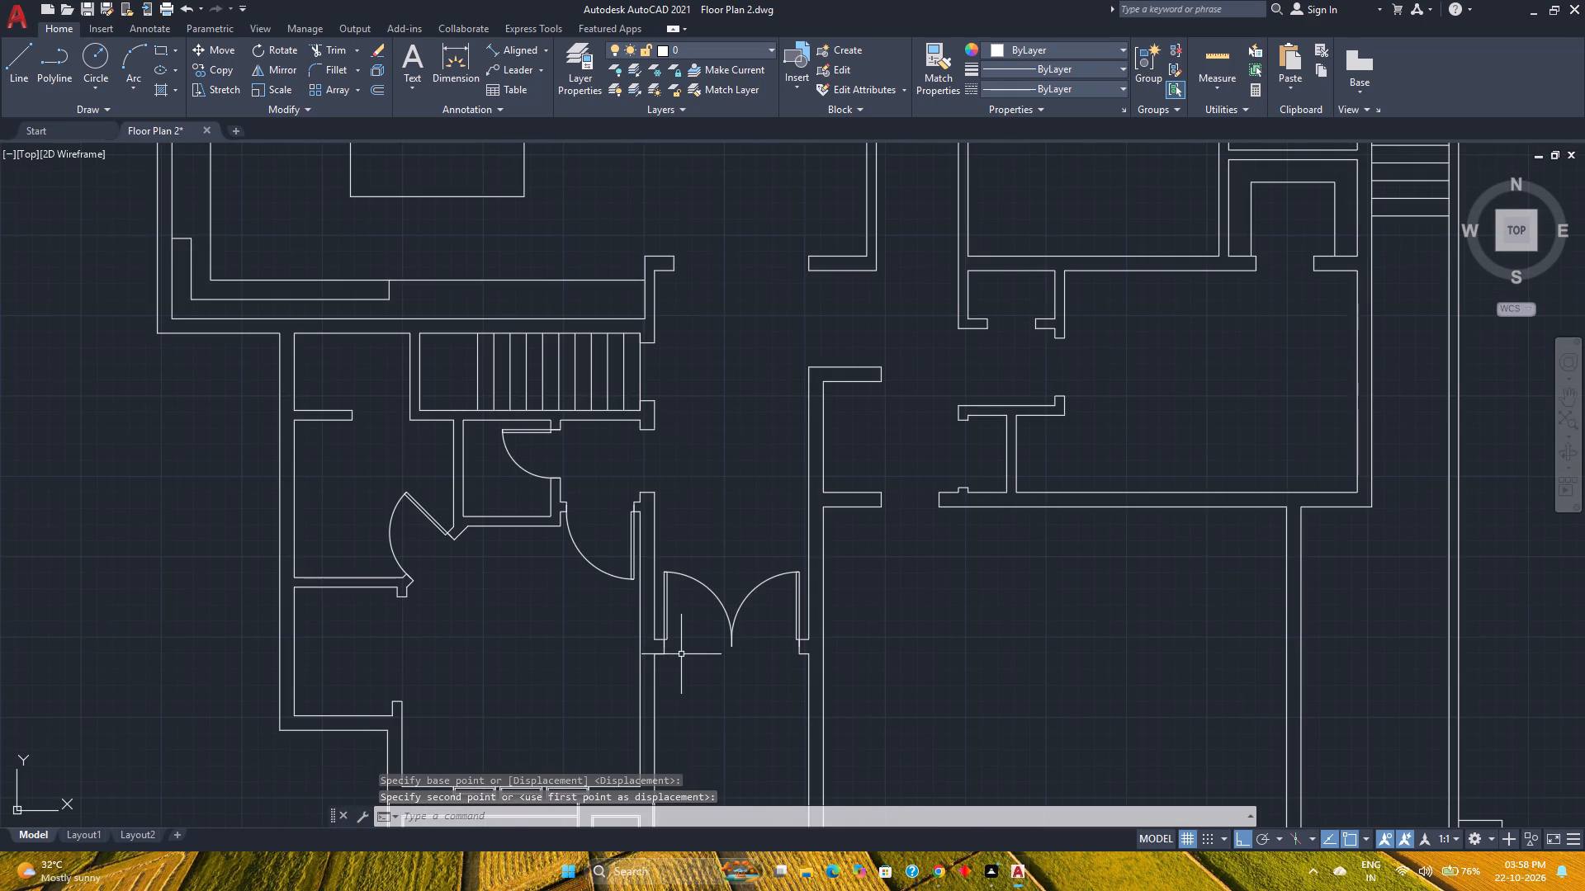
Save the drawing.
{"action": "key", "text": "ctrl+s"}
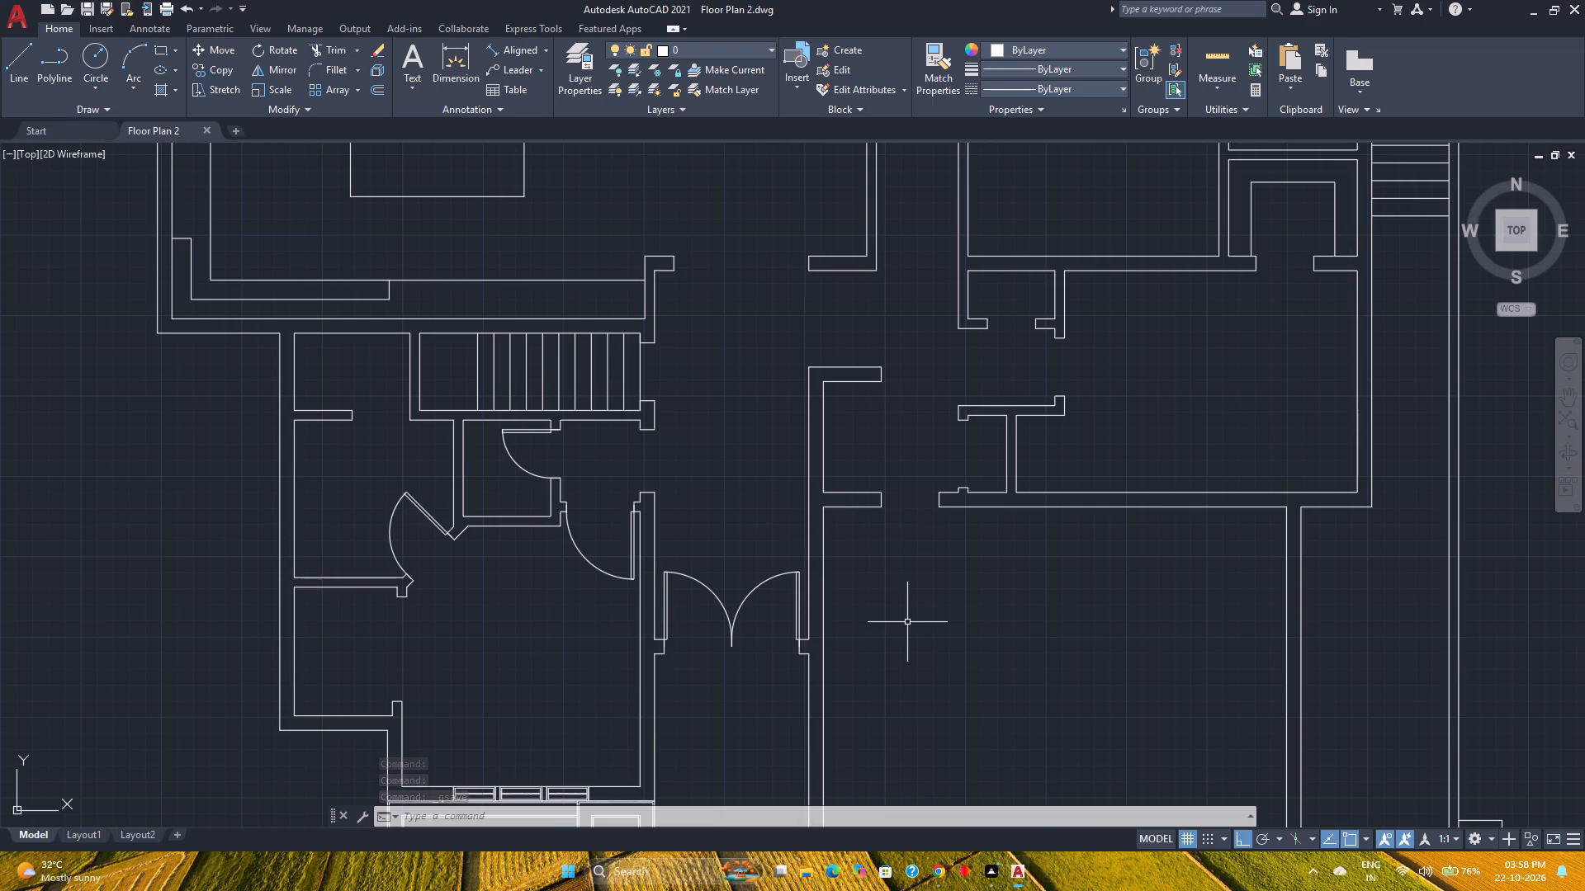
Measure the closet opening and wall spacing in the small vestibule east of the corridor.
{"action": "middle_click_drag", "start_coordinate": [907, 625], "coordinate": [737, 652]}
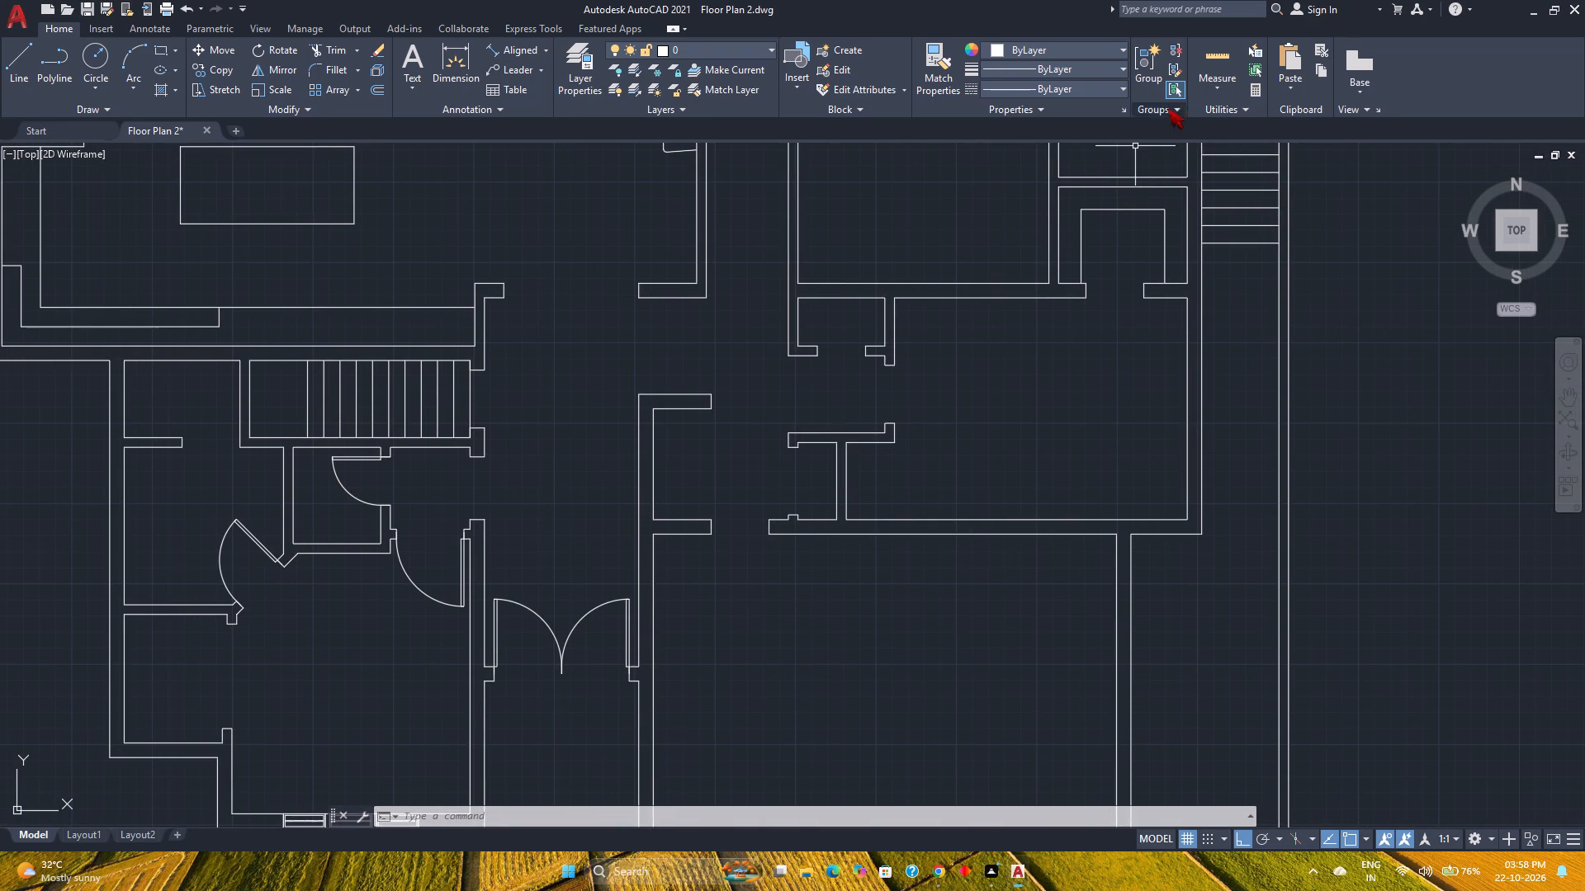
{"action": "left_click", "coordinate": [1215, 53]}
{"action": "scroll", "coordinate": [774, 484], "scroll_direction": "up", "scroll_amount": 2}
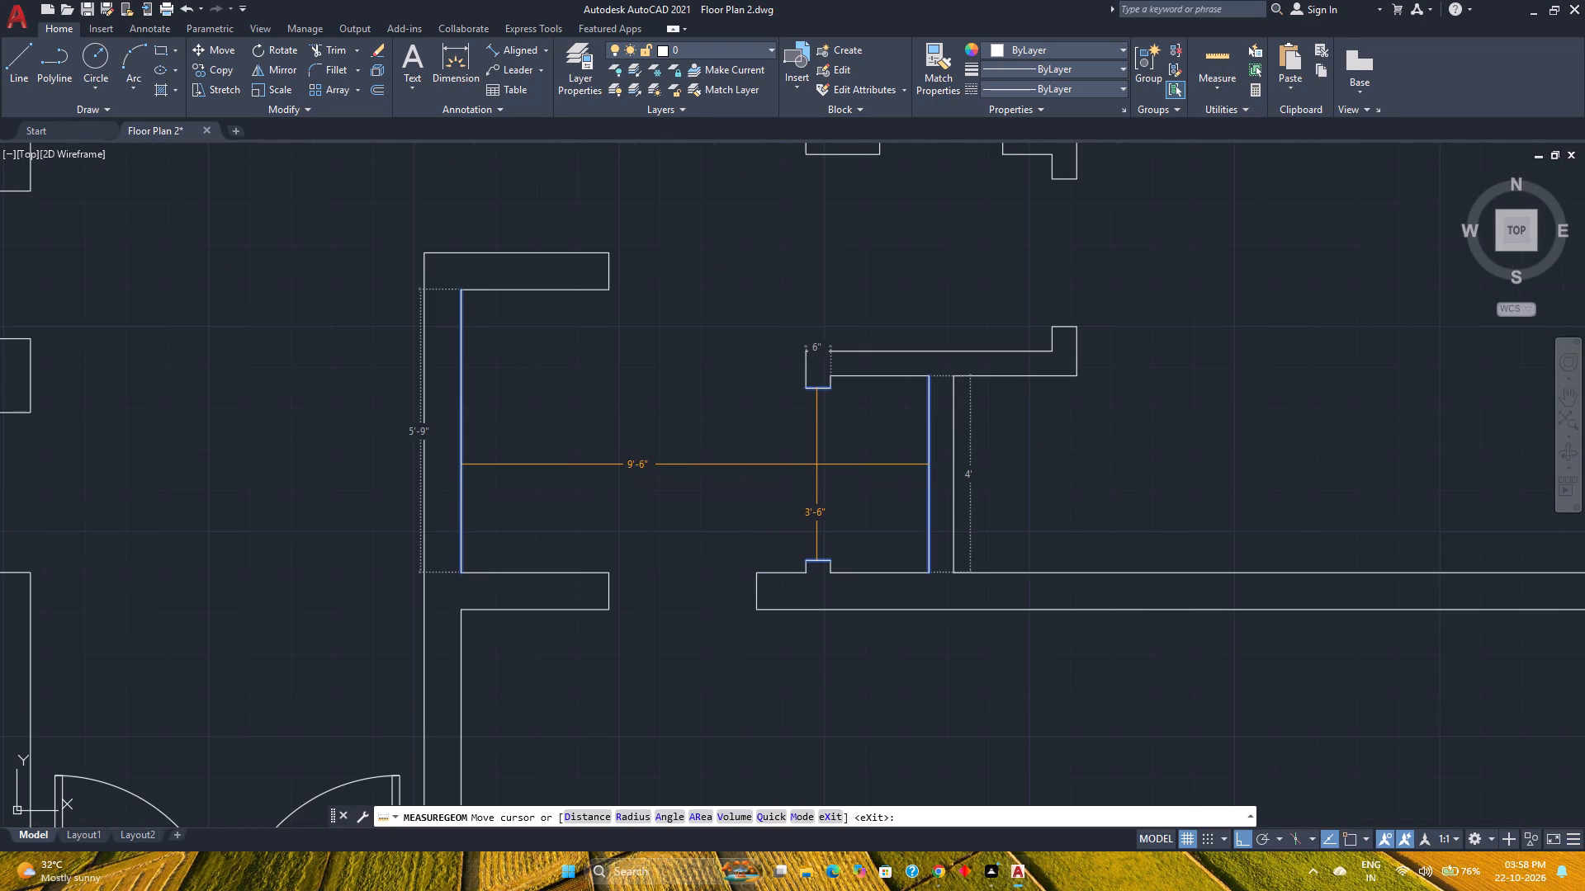
{"action": "key", "text": "Escape"}
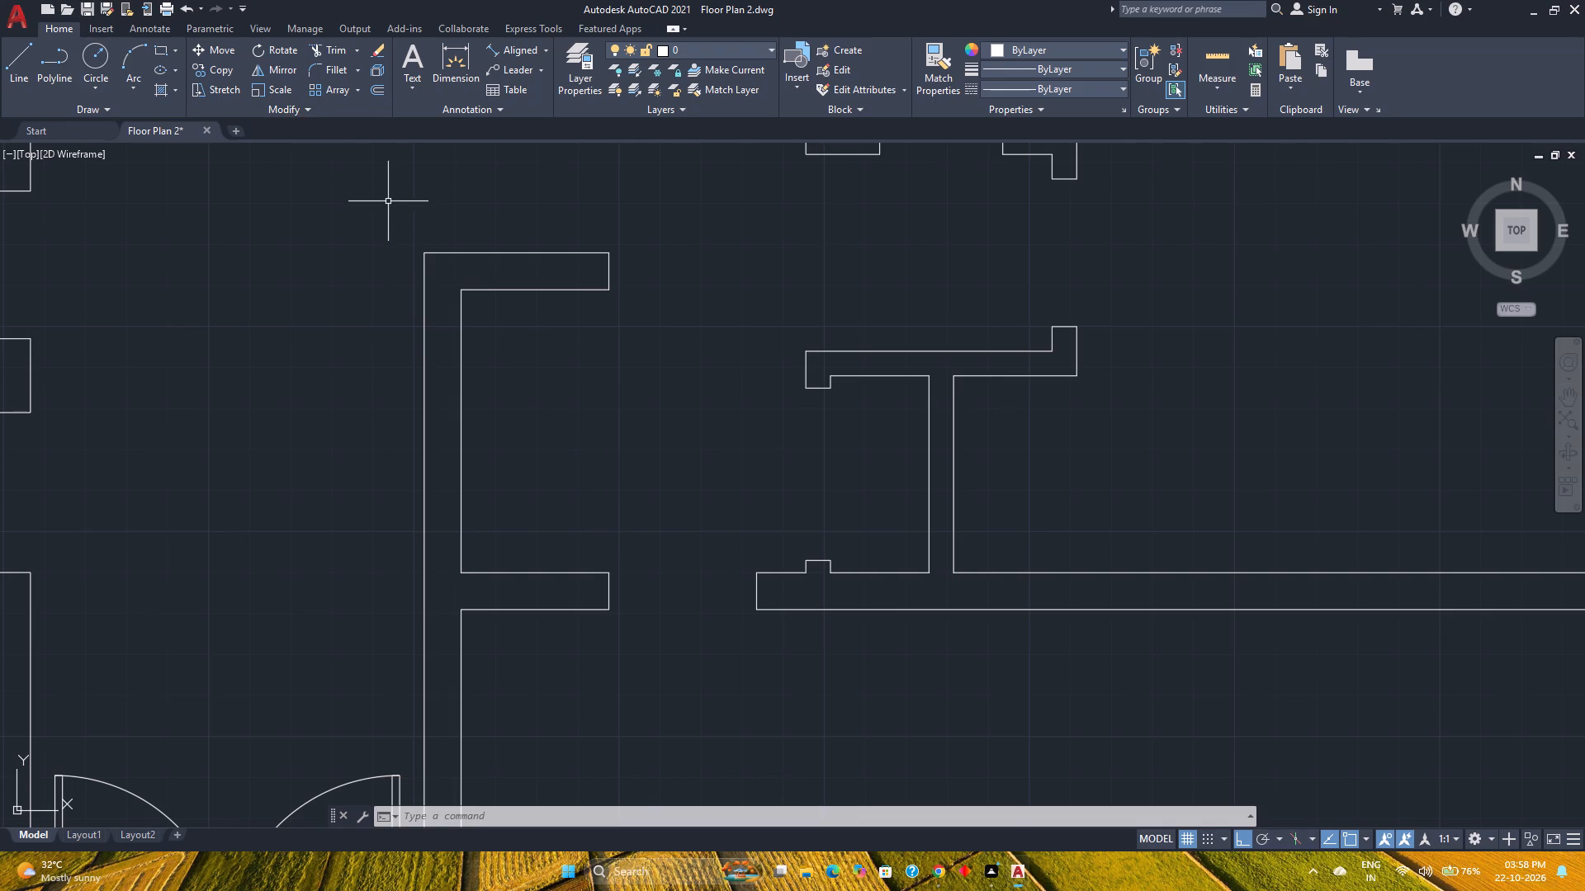
Copy the double door's east leaf from its hinge corner to the upper corner of the vestibule south opening's east jamb.
{"action": "scroll", "coordinate": [303, 565], "scroll_direction": "down", "scroll_amount": 2}
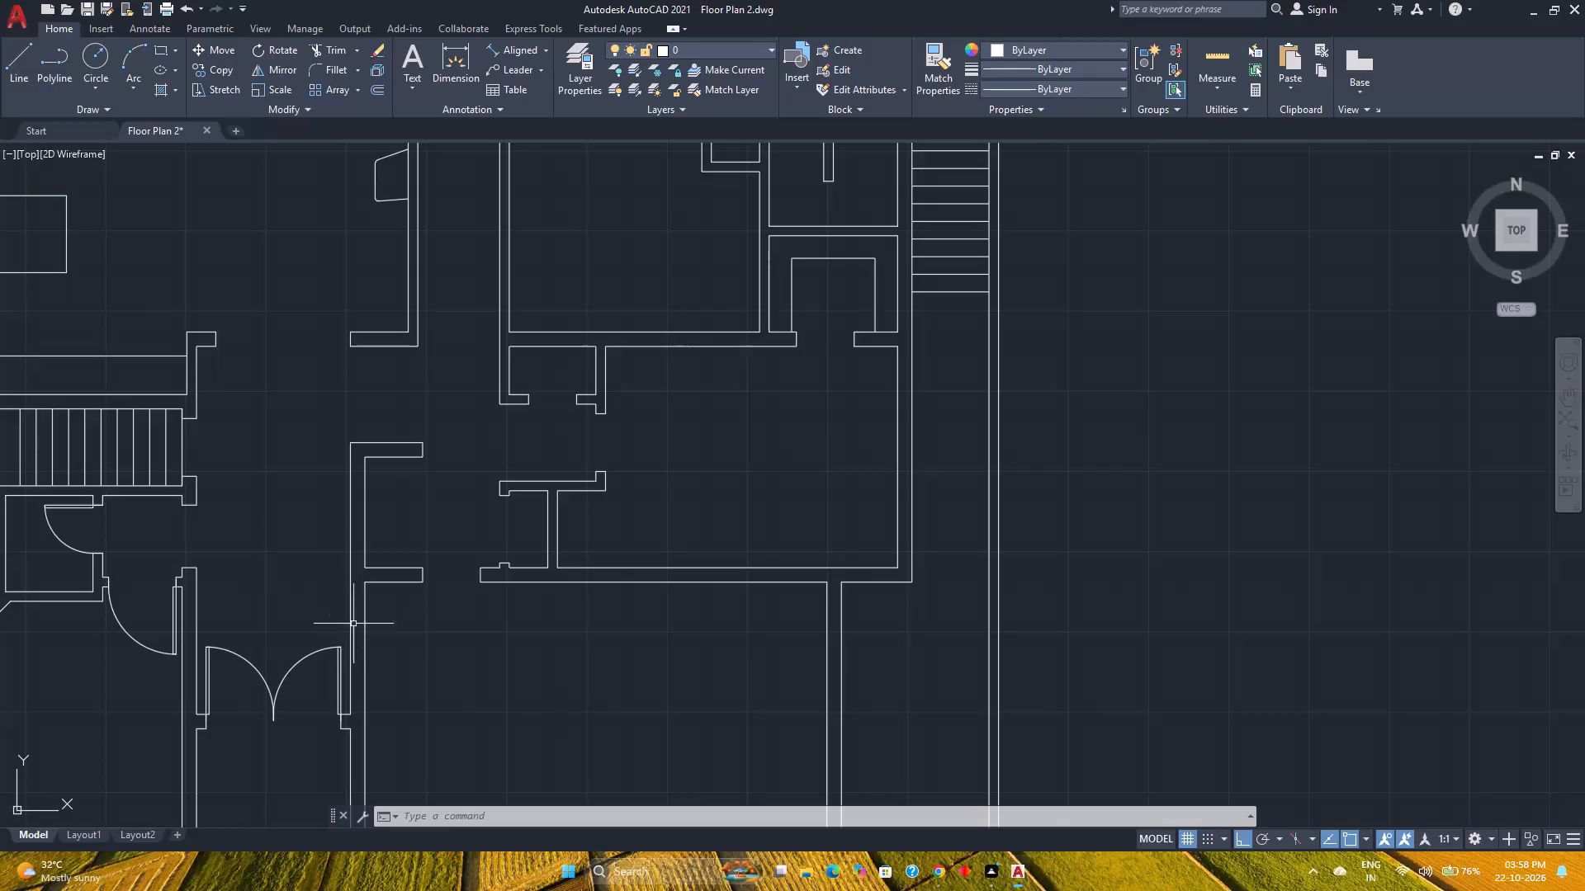
{"action": "left_click", "coordinate": [313, 652]}
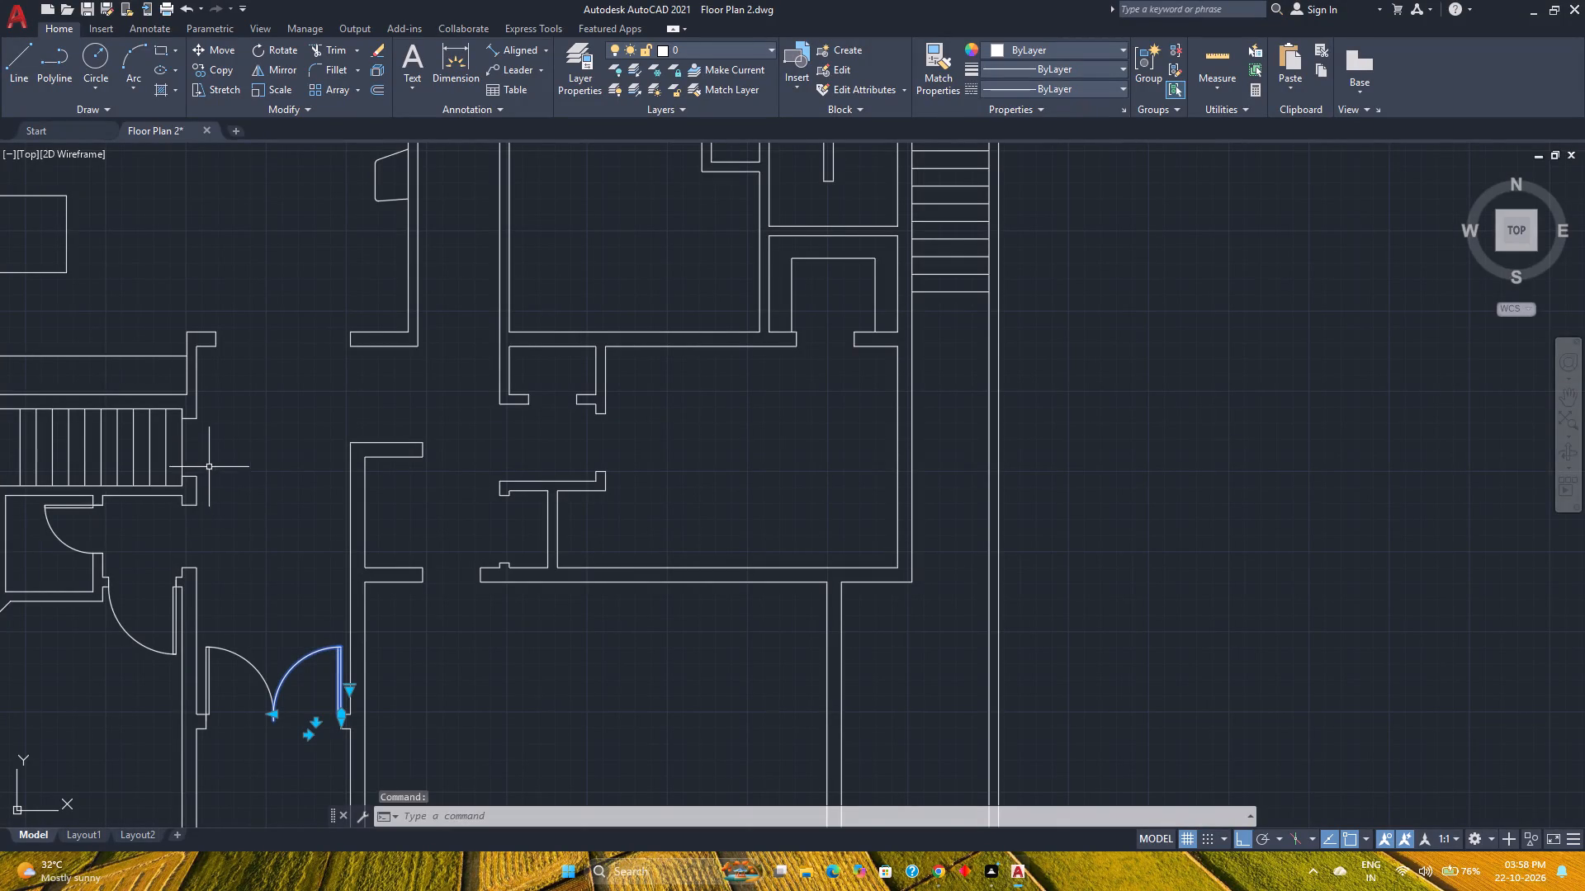
{"action": "left_click", "coordinate": [226, 71]}
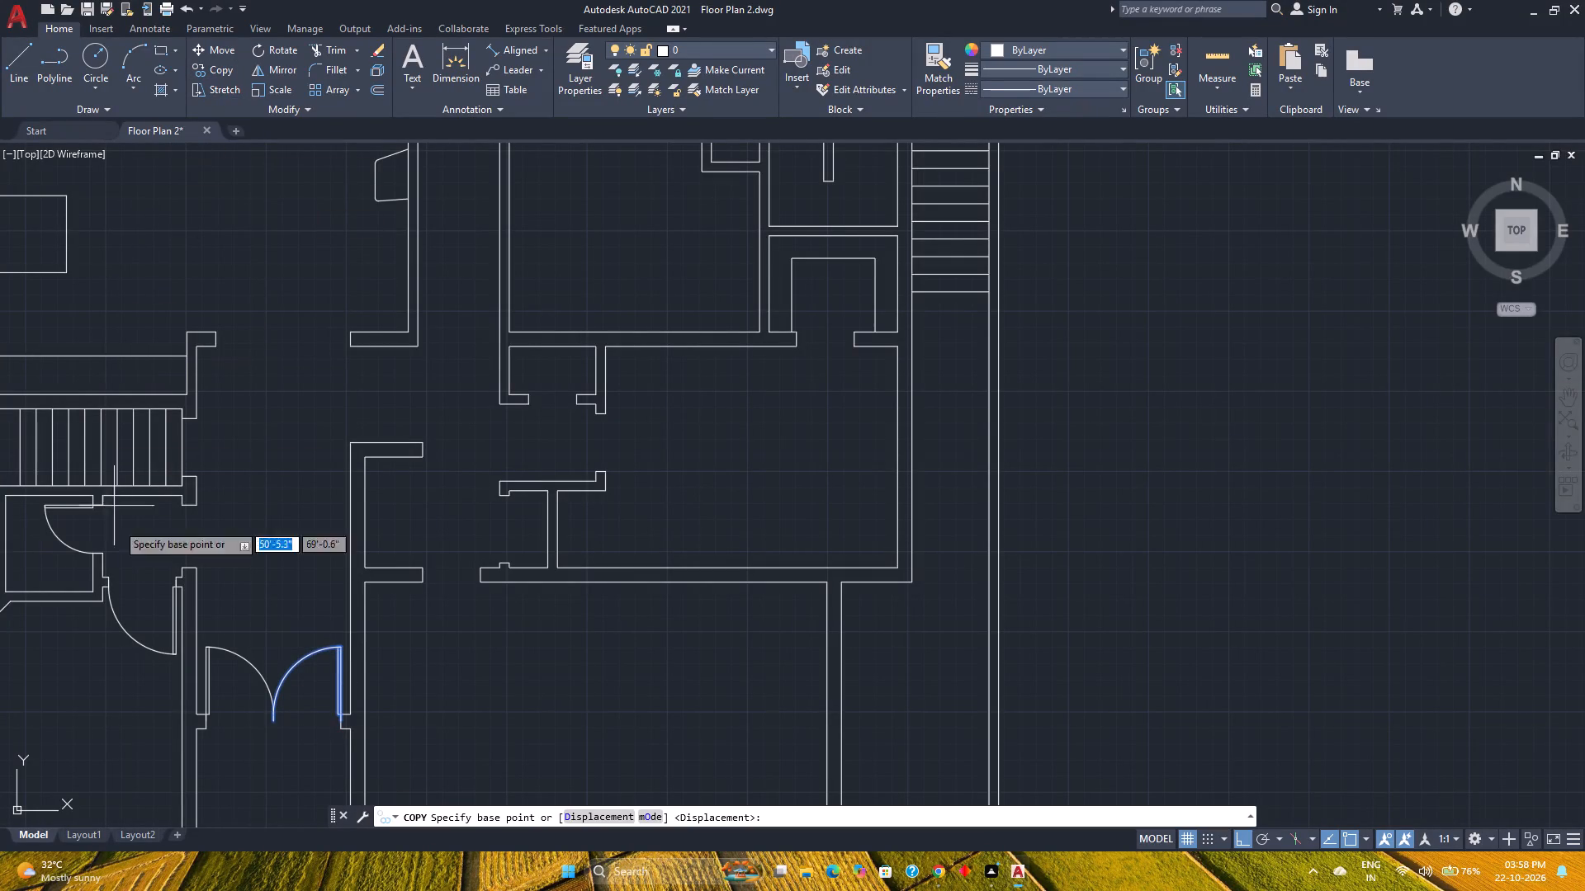
{"action": "scroll", "coordinate": [324, 740], "scroll_direction": "up", "scroll_amount": 4}
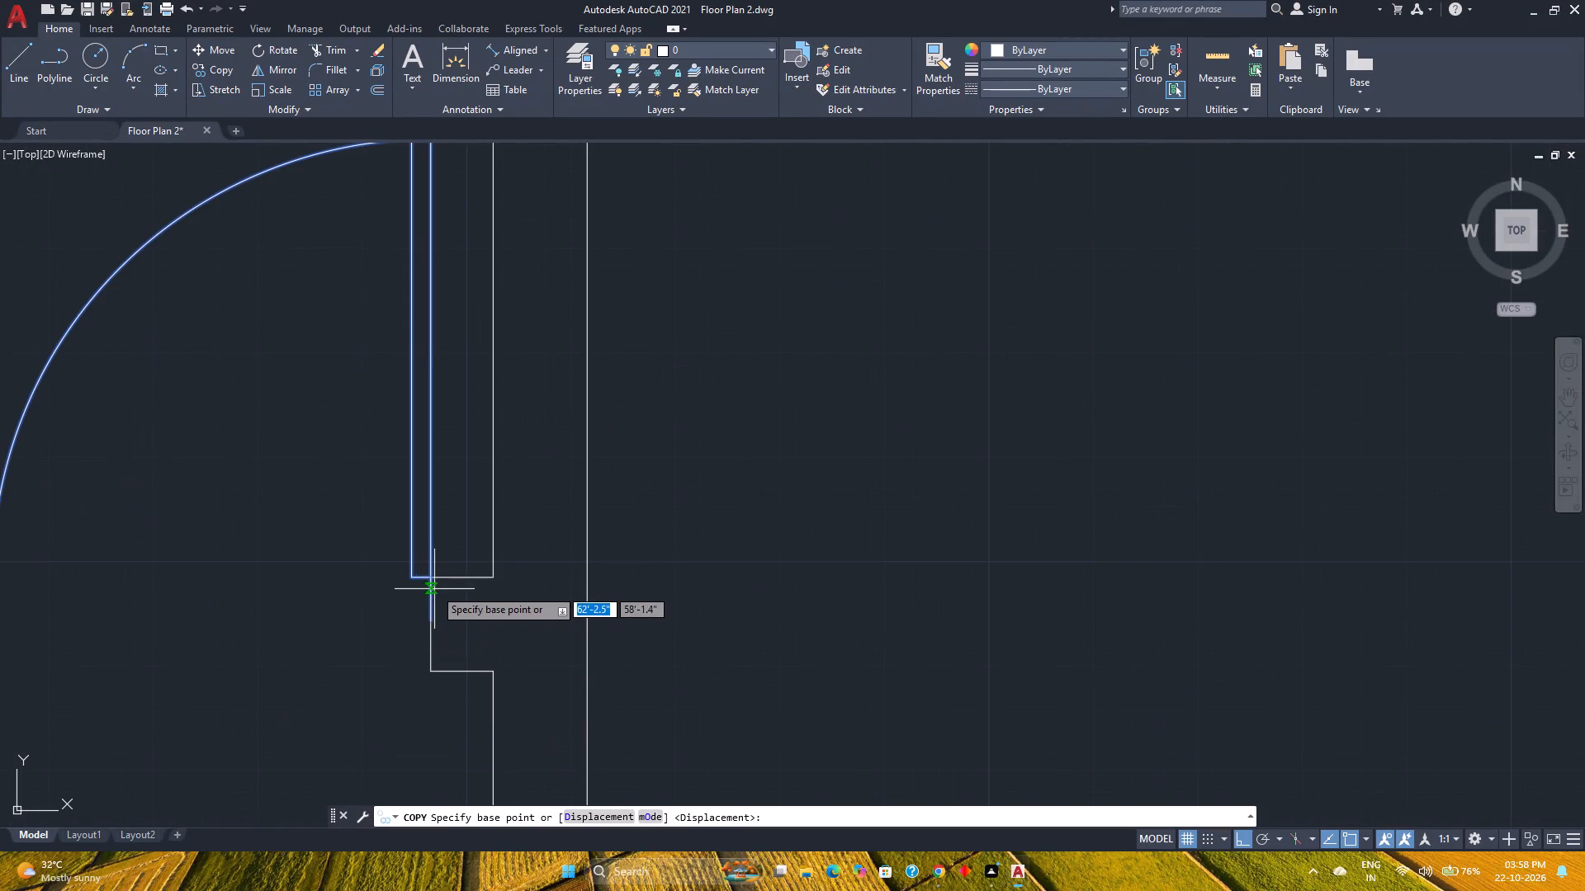
{"action": "left_click", "coordinate": [436, 574]}
{"action": "scroll", "coordinate": [436, 574], "scroll_direction": "down", "scroll_amount": 4}
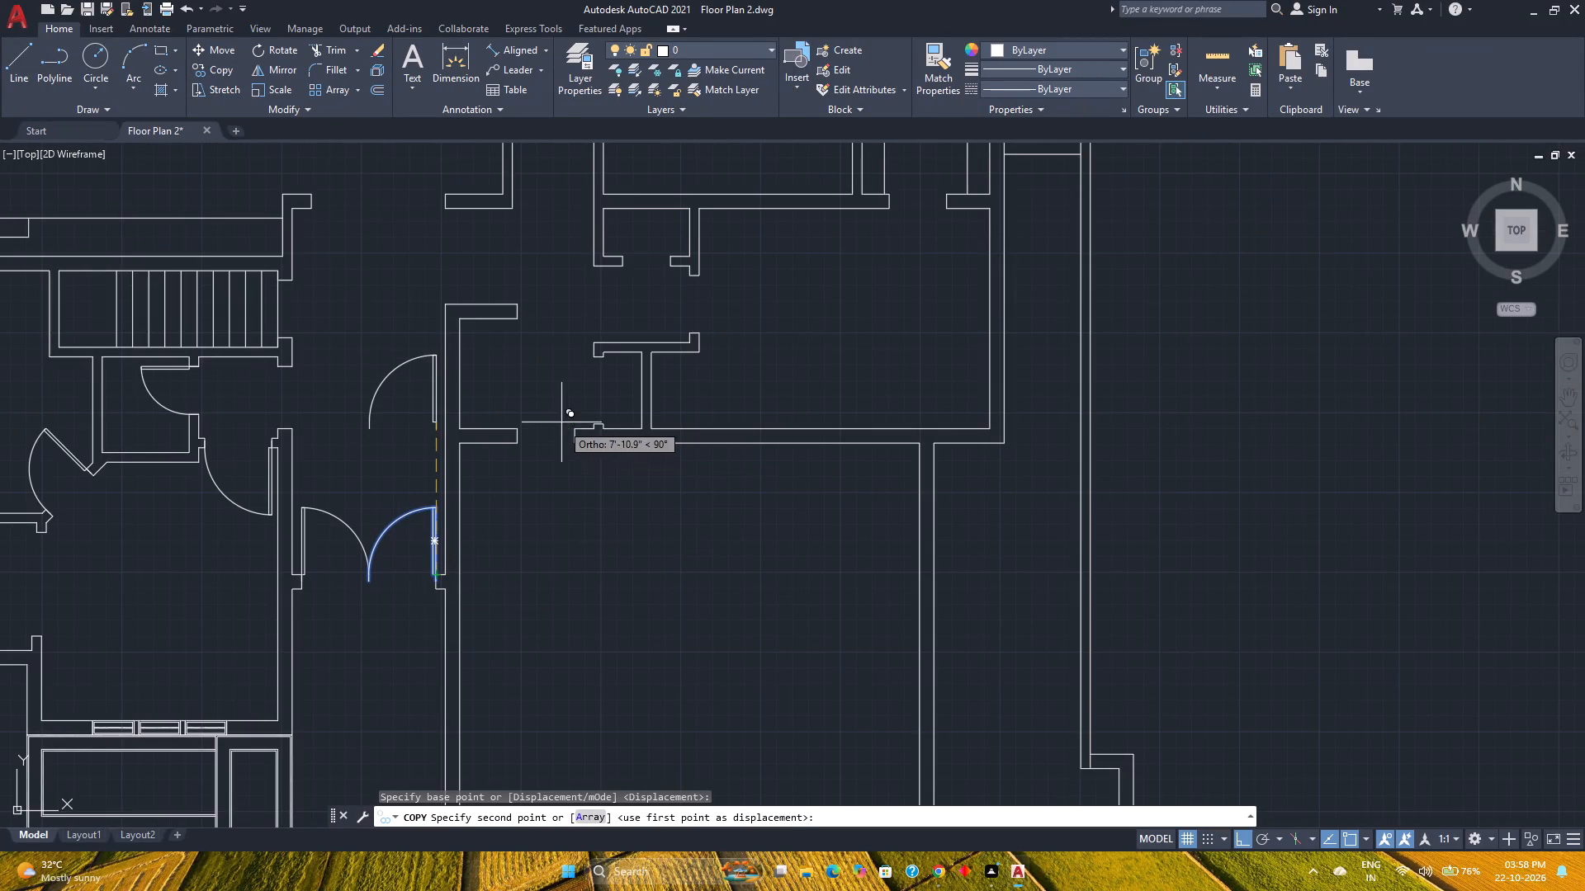
{"action": "scroll", "coordinate": [575, 431], "scroll_direction": "up", "scroll_amount": 3}
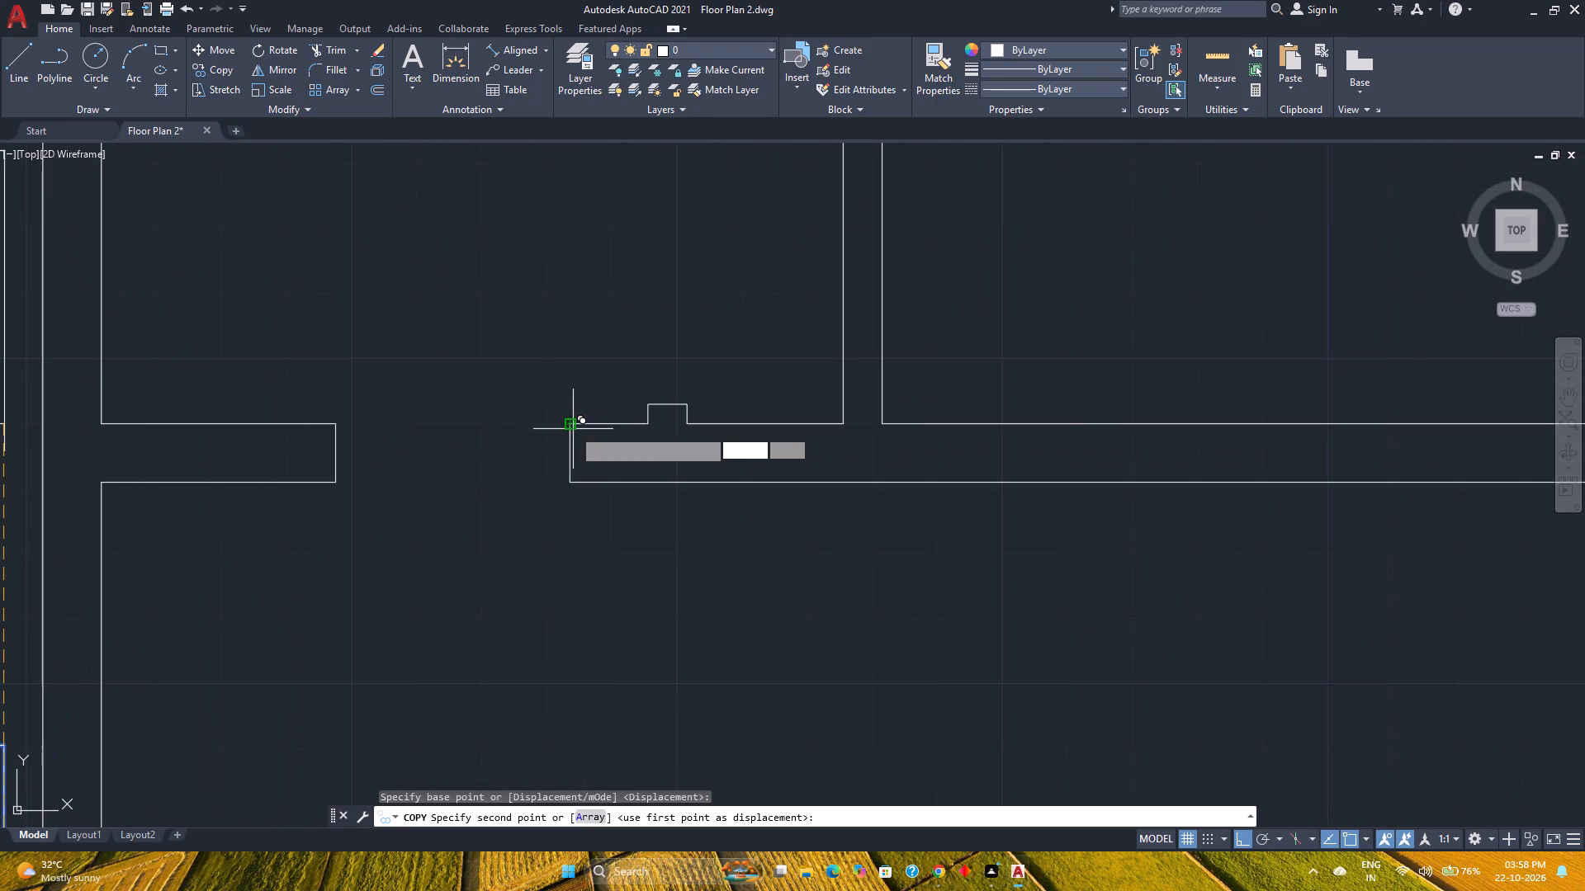
{"action": "left_click", "coordinate": [573, 429]}
{"action": "scroll", "coordinate": [529, 520], "scroll_direction": "down", "scroll_amount": 3}
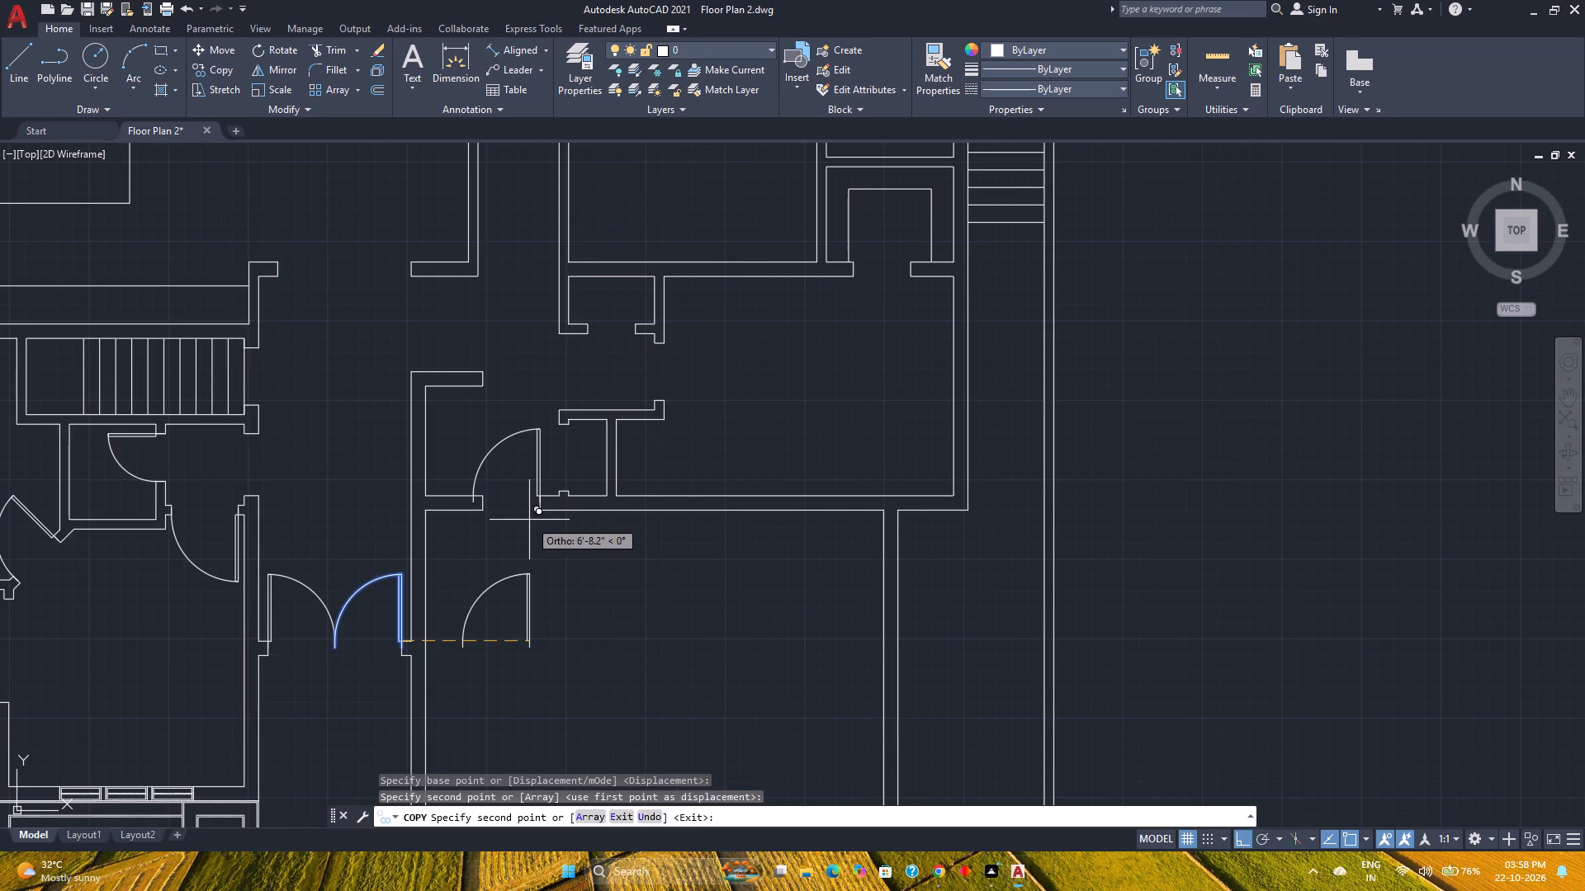
{"action": "key", "text": "Escape"}
Reduce the copied door's width to the largest preset size that fits inside the vestibule's south opening.
{"action": "left_click", "coordinate": [522, 464]}
{"action": "left_click", "coordinate": [493, 441]}
{"action": "scroll", "coordinate": [476, 475], "scroll_direction": "up", "scroll_amount": 2}
{"action": "left_click", "coordinate": [466, 525]}
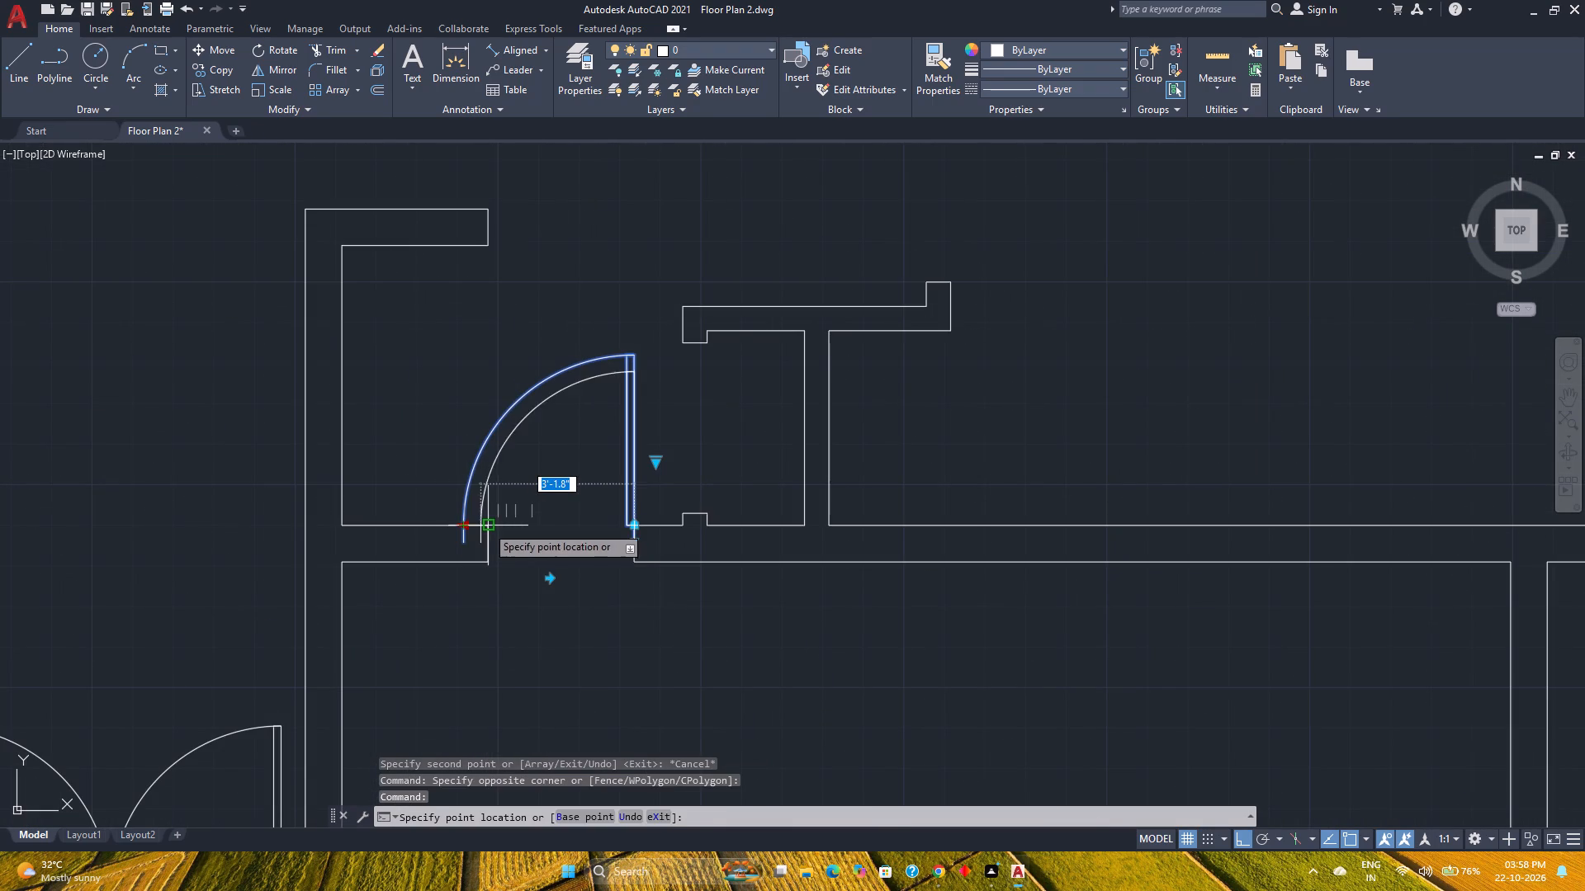
{"action": "left_click", "coordinate": [504, 523]}
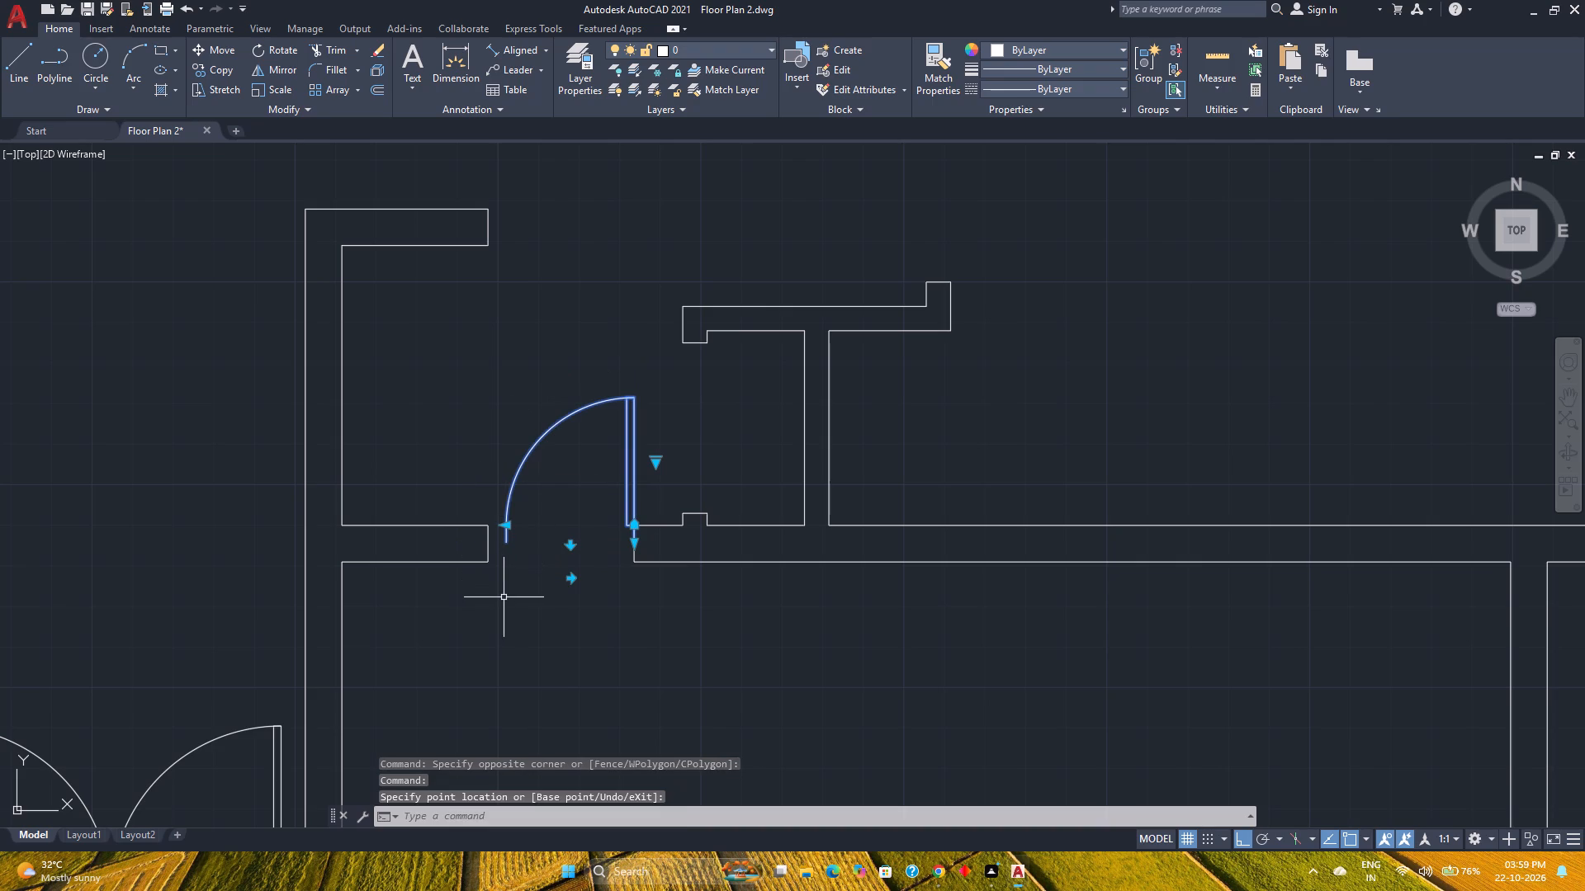
Scale the copied door by reference from its hinge corner so its arc end meets the opening's west jamb.
{"action": "scroll", "coordinate": [483, 550], "scroll_direction": "up", "scroll_amount": 2}
{"action": "key", "text": "s"}
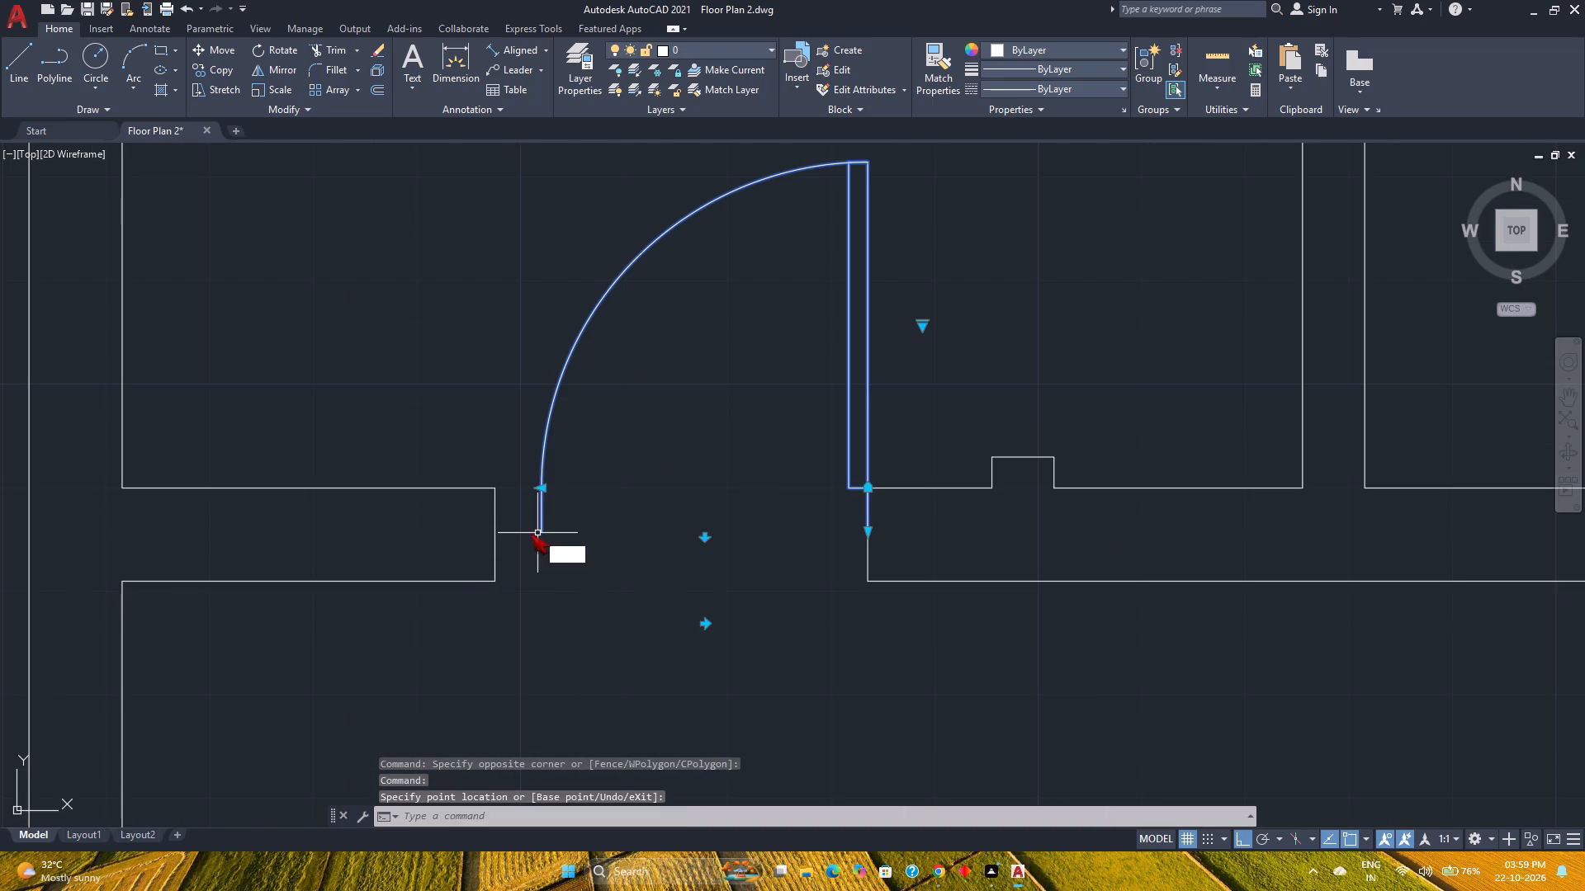
{"action": "key", "text": "c"}
{"action": "key", "text": "Return"}
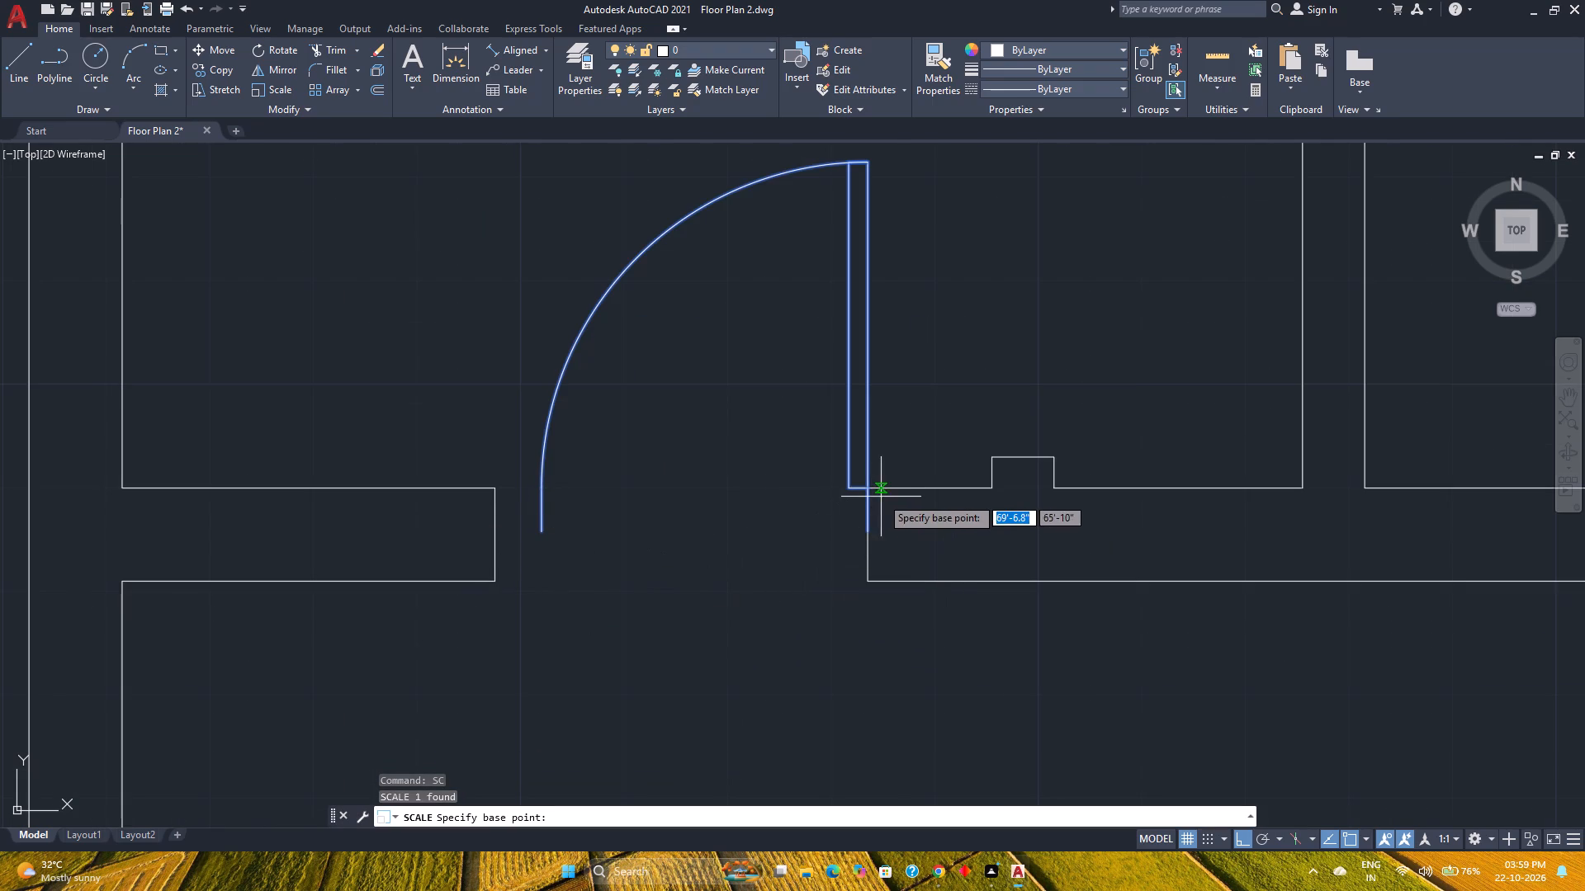
{"action": "left_click", "coordinate": [868, 492]}
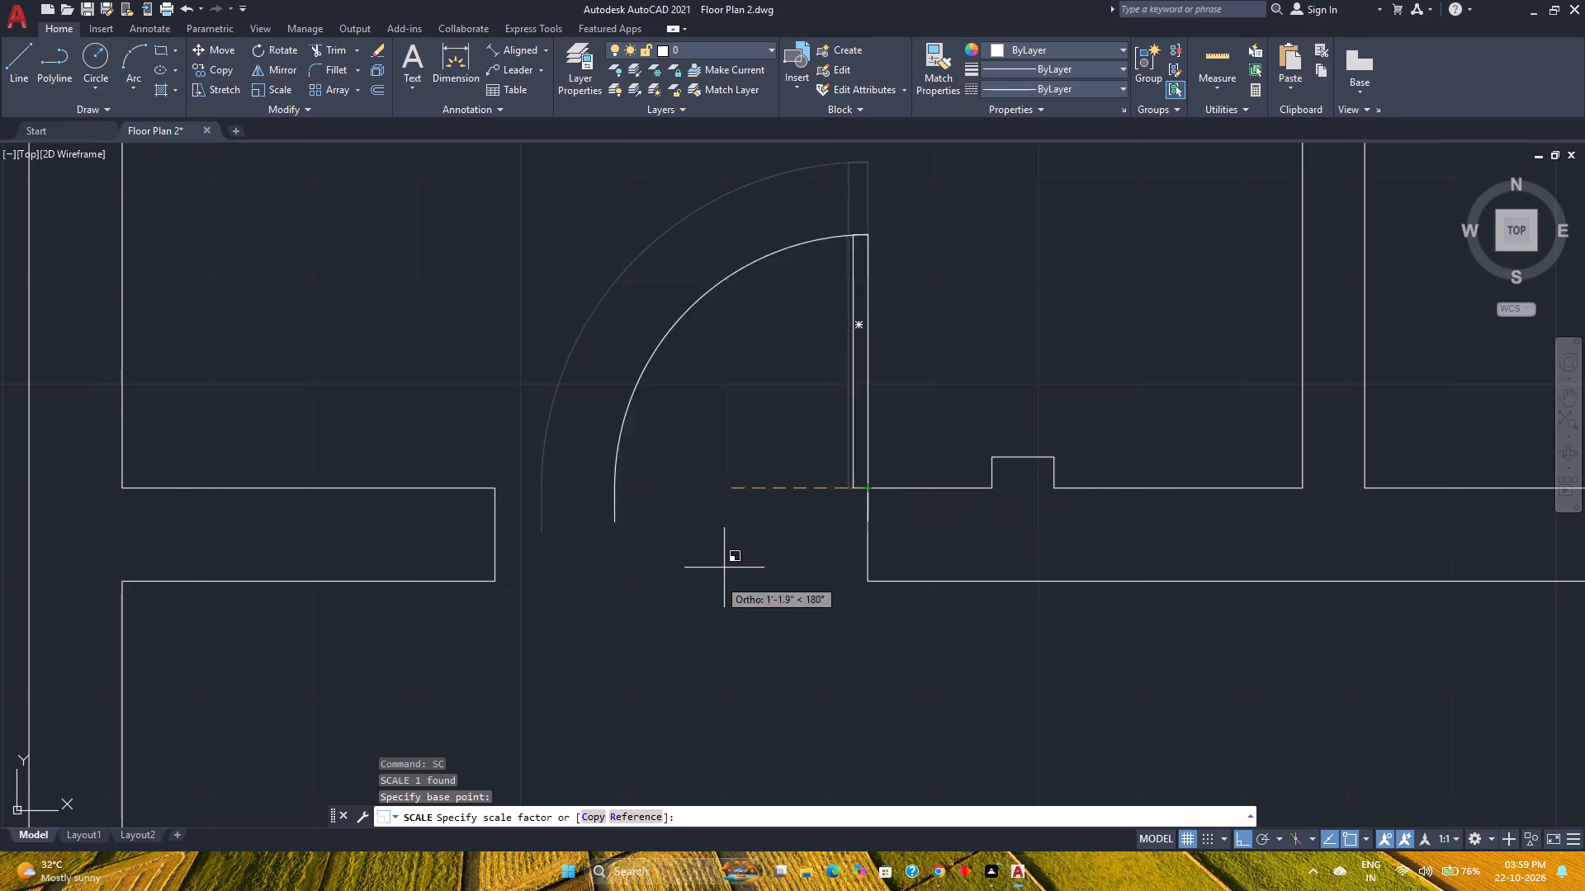
{"action": "left_click", "coordinate": [649, 818]}
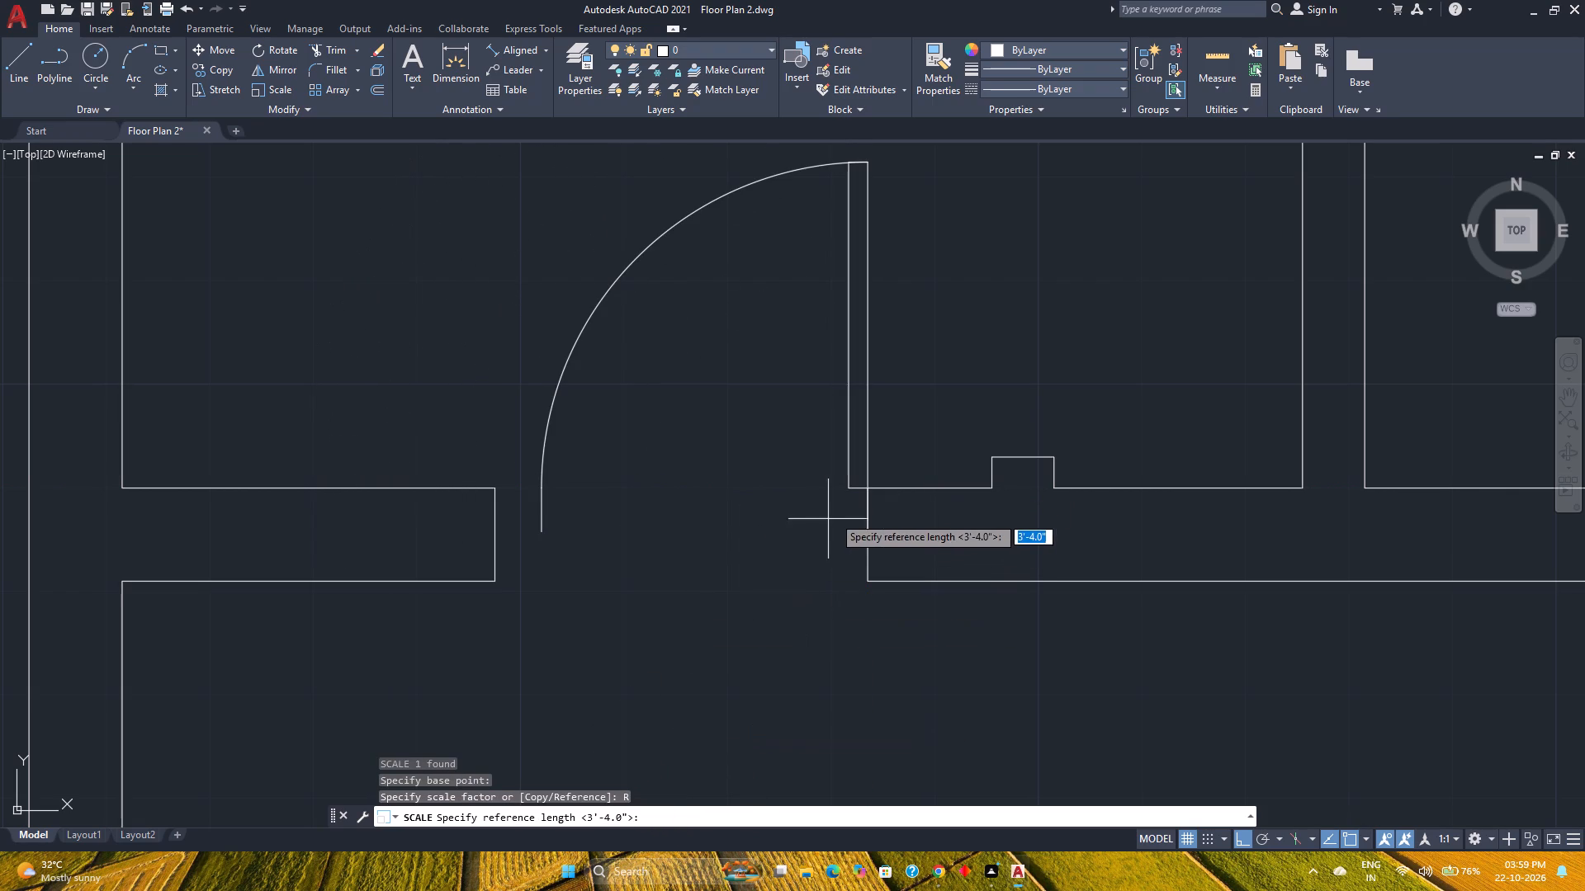
{"action": "left_click", "coordinate": [865, 493]}
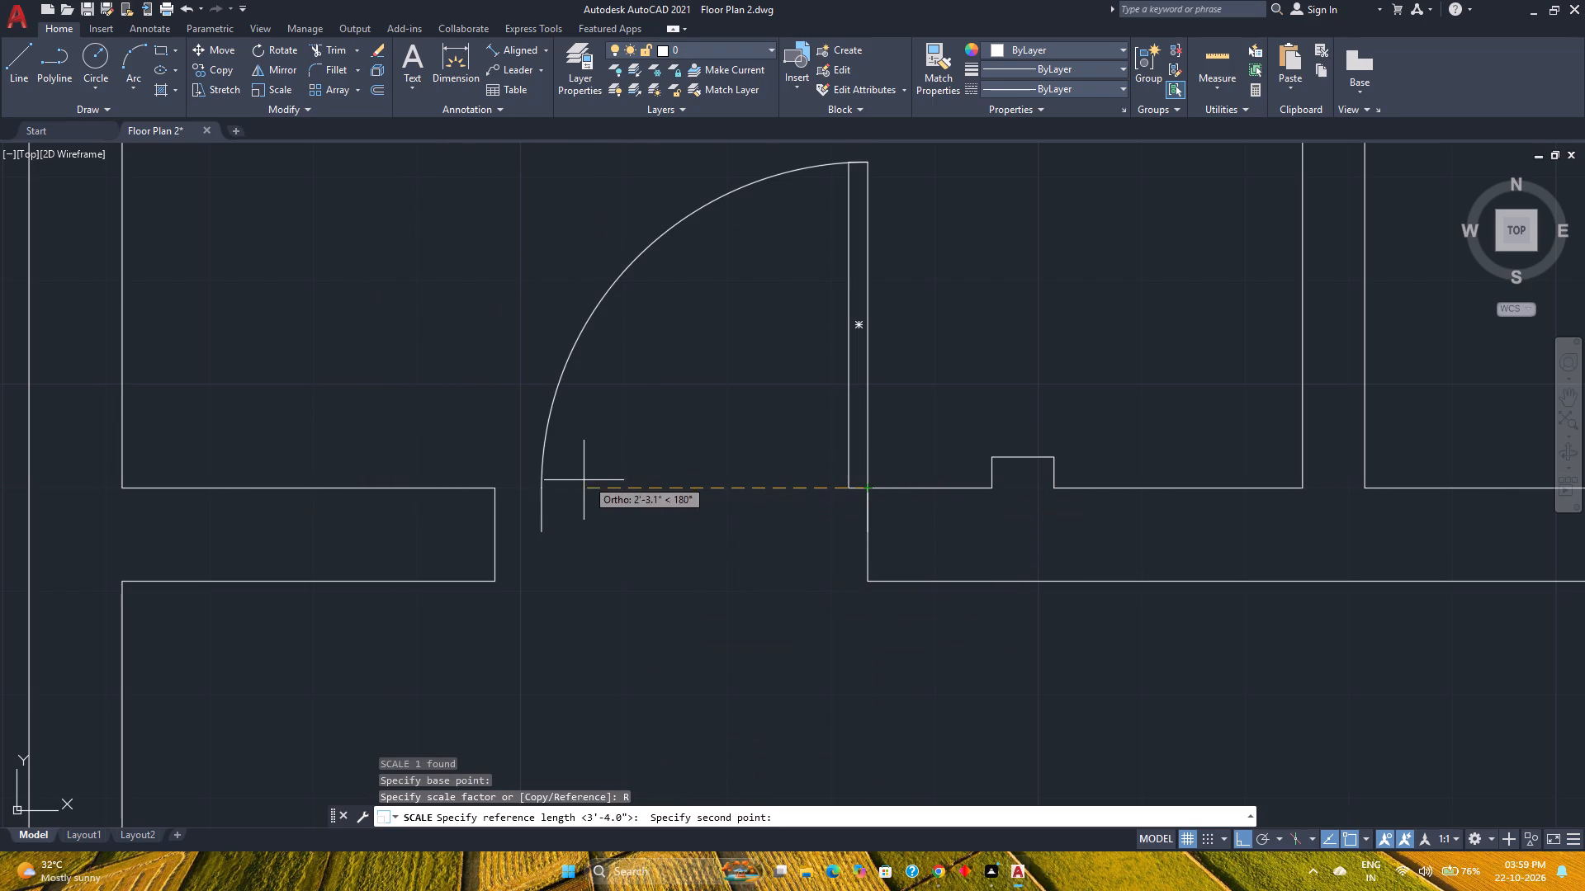
{"action": "left_click", "coordinate": [542, 490]}
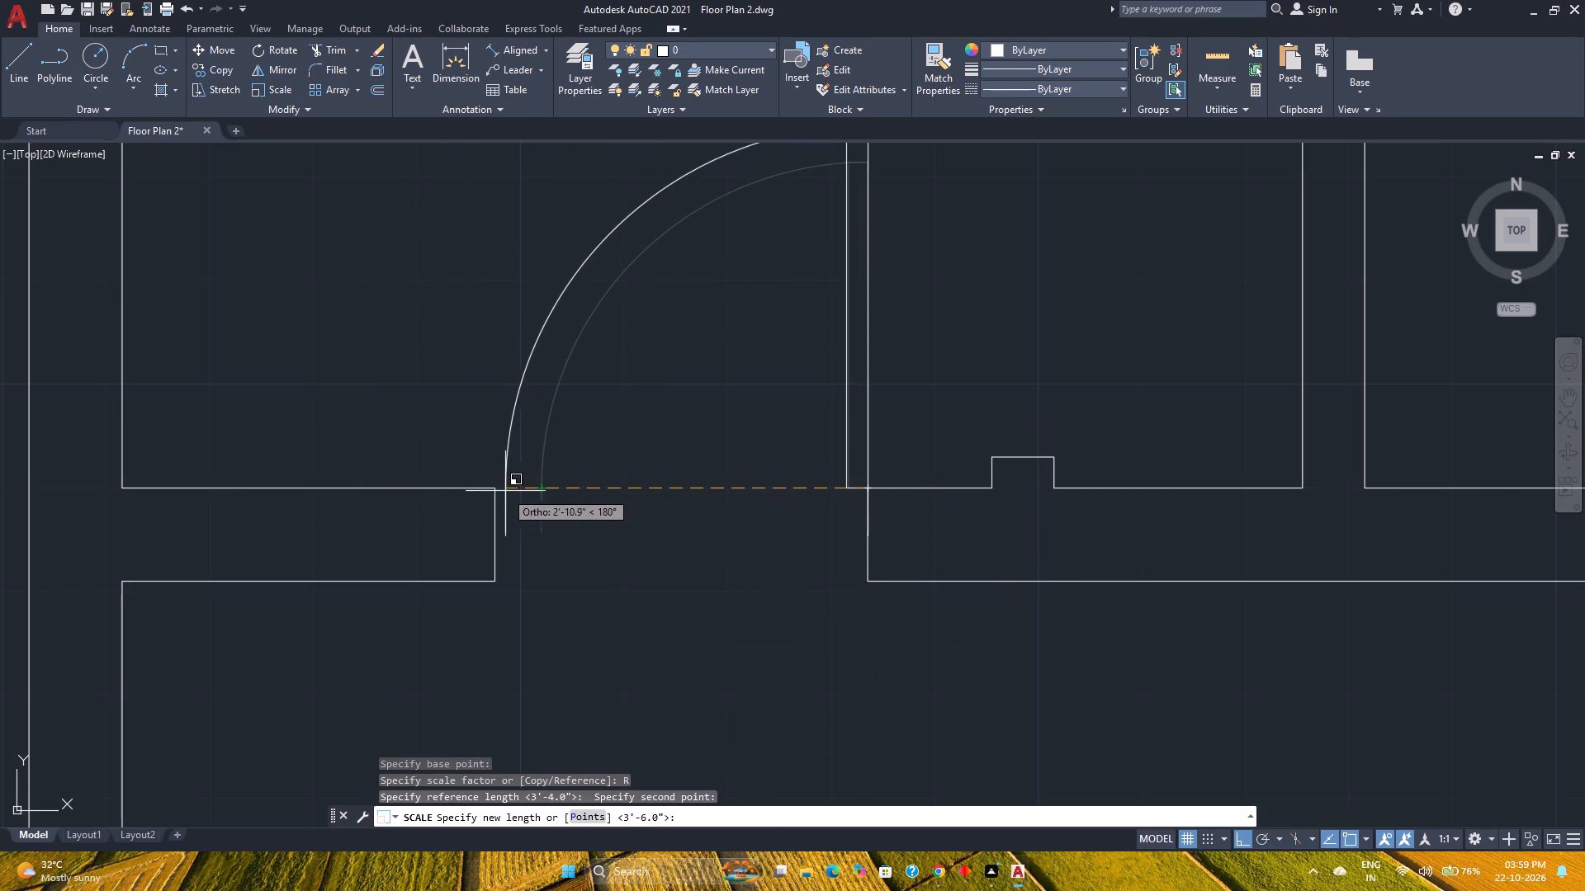
{"action": "left_click", "coordinate": [499, 491]}
{"action": "scroll", "coordinate": [602, 583], "scroll_direction": "down", "scroll_amount": 3}
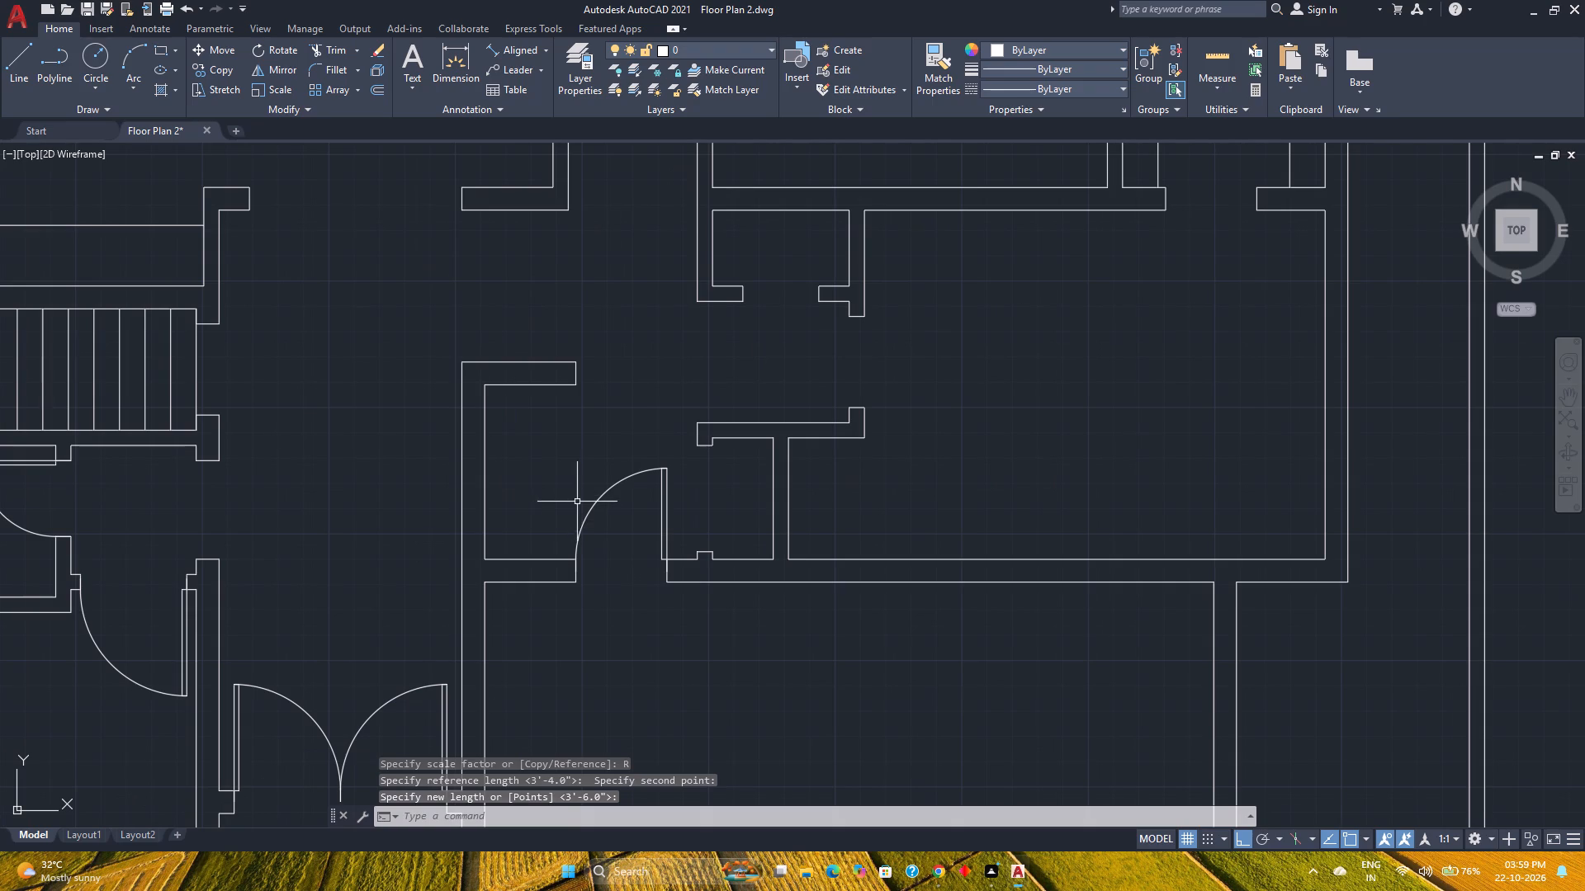
Set the opening angle of the vestibule's south door to about 60°.
{"action": "left_click", "coordinate": [584, 516]}
{"action": "scroll", "coordinate": [582, 561], "scroll_direction": "up", "scroll_amount": 3}
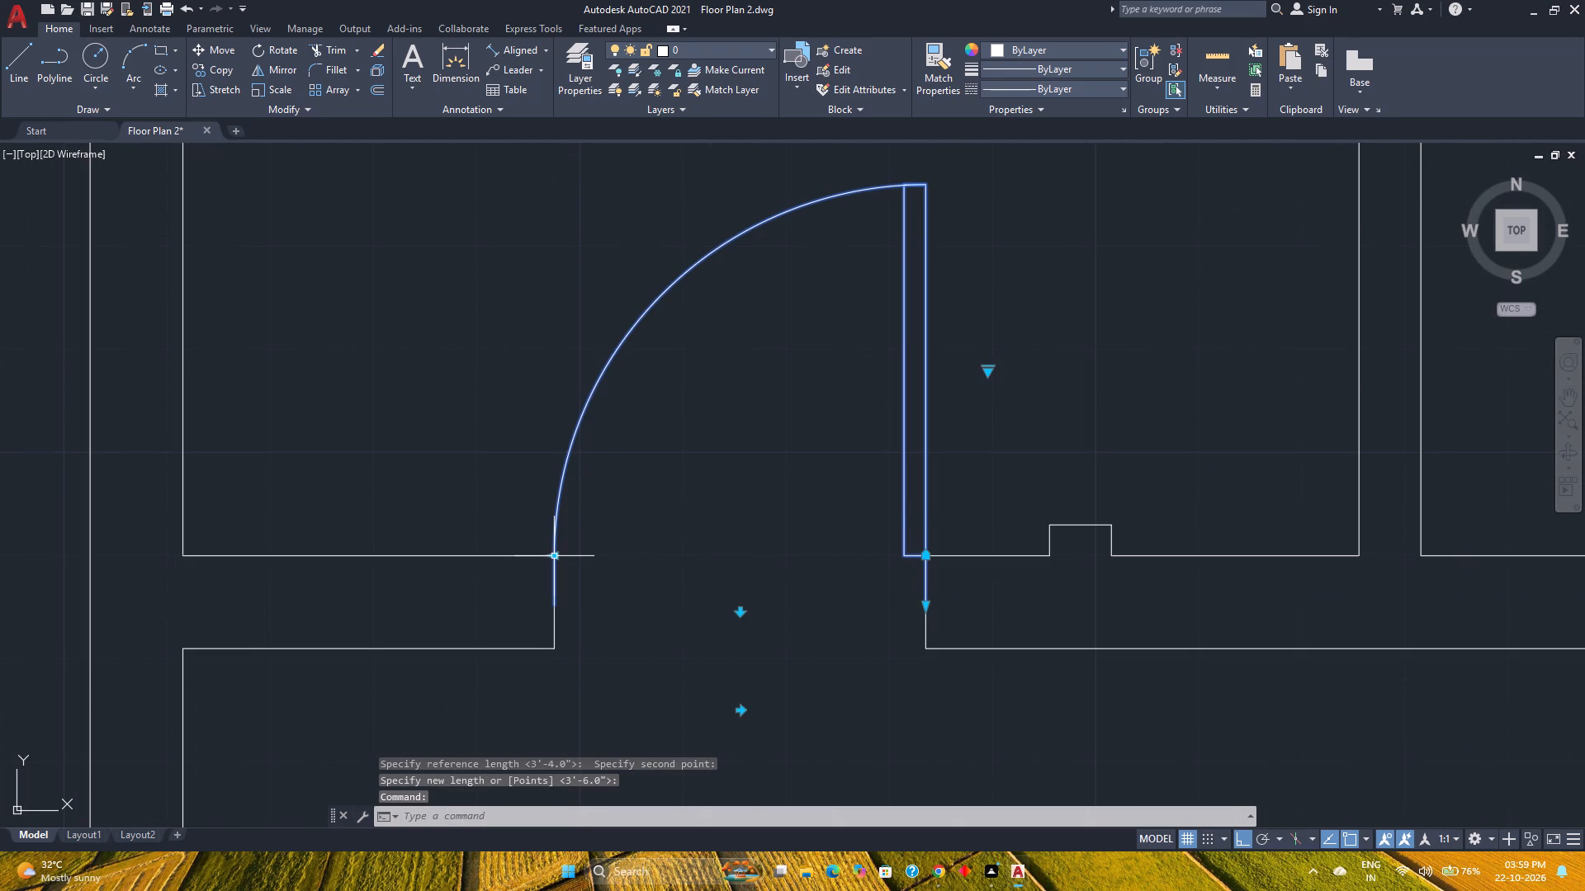
{"action": "scroll", "coordinate": [787, 728], "scroll_direction": "down", "scroll_amount": 4}
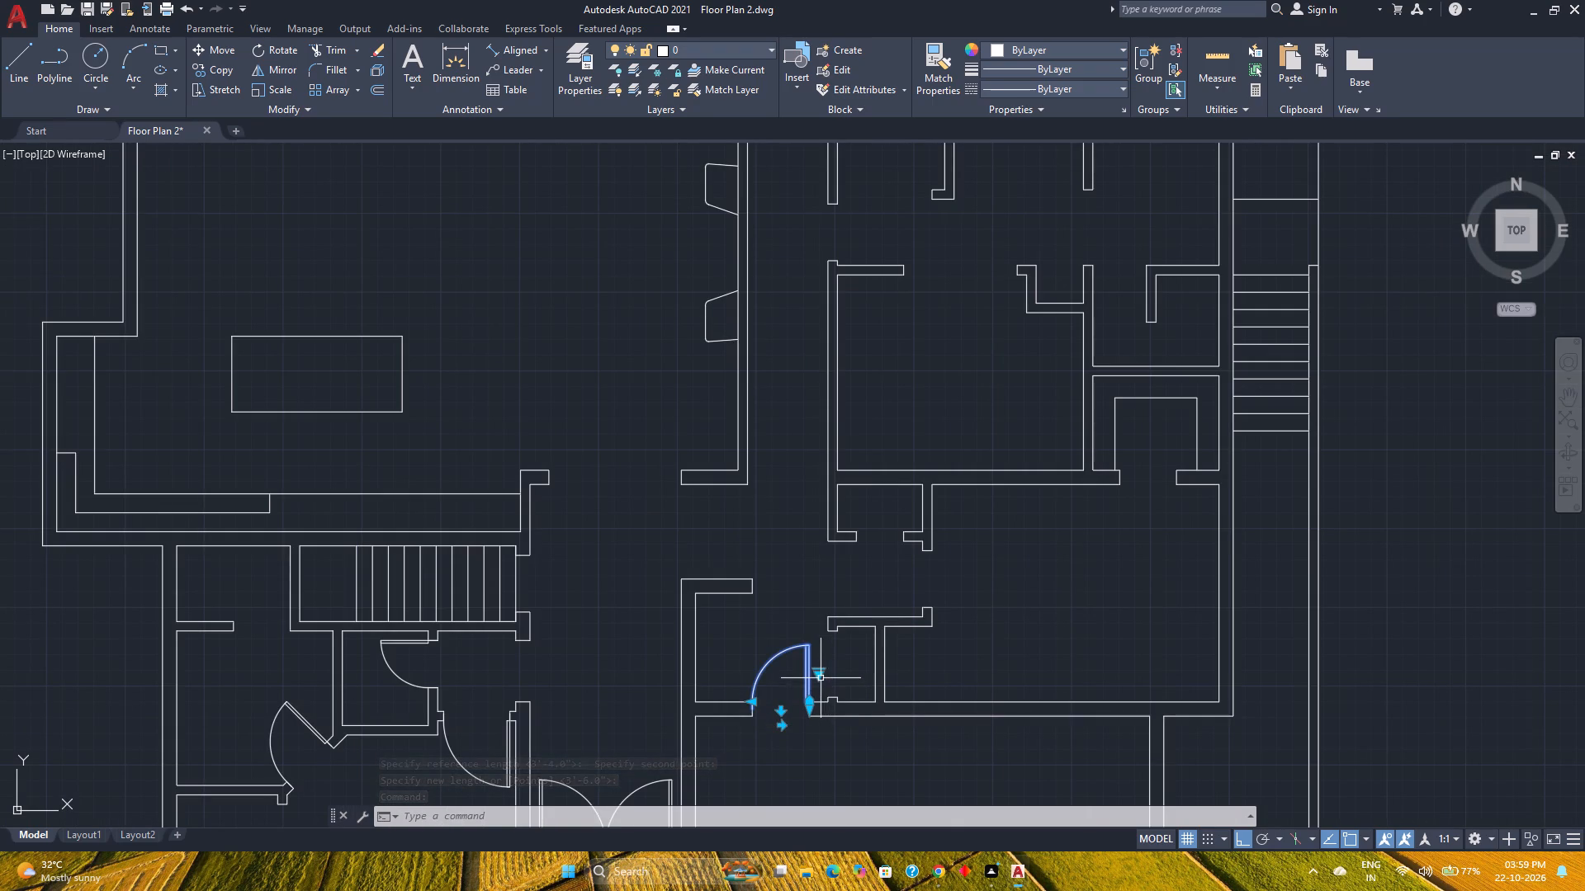
{"action": "left_click", "coordinate": [817, 676]}
{"action": "left_click", "coordinate": [840, 715]}
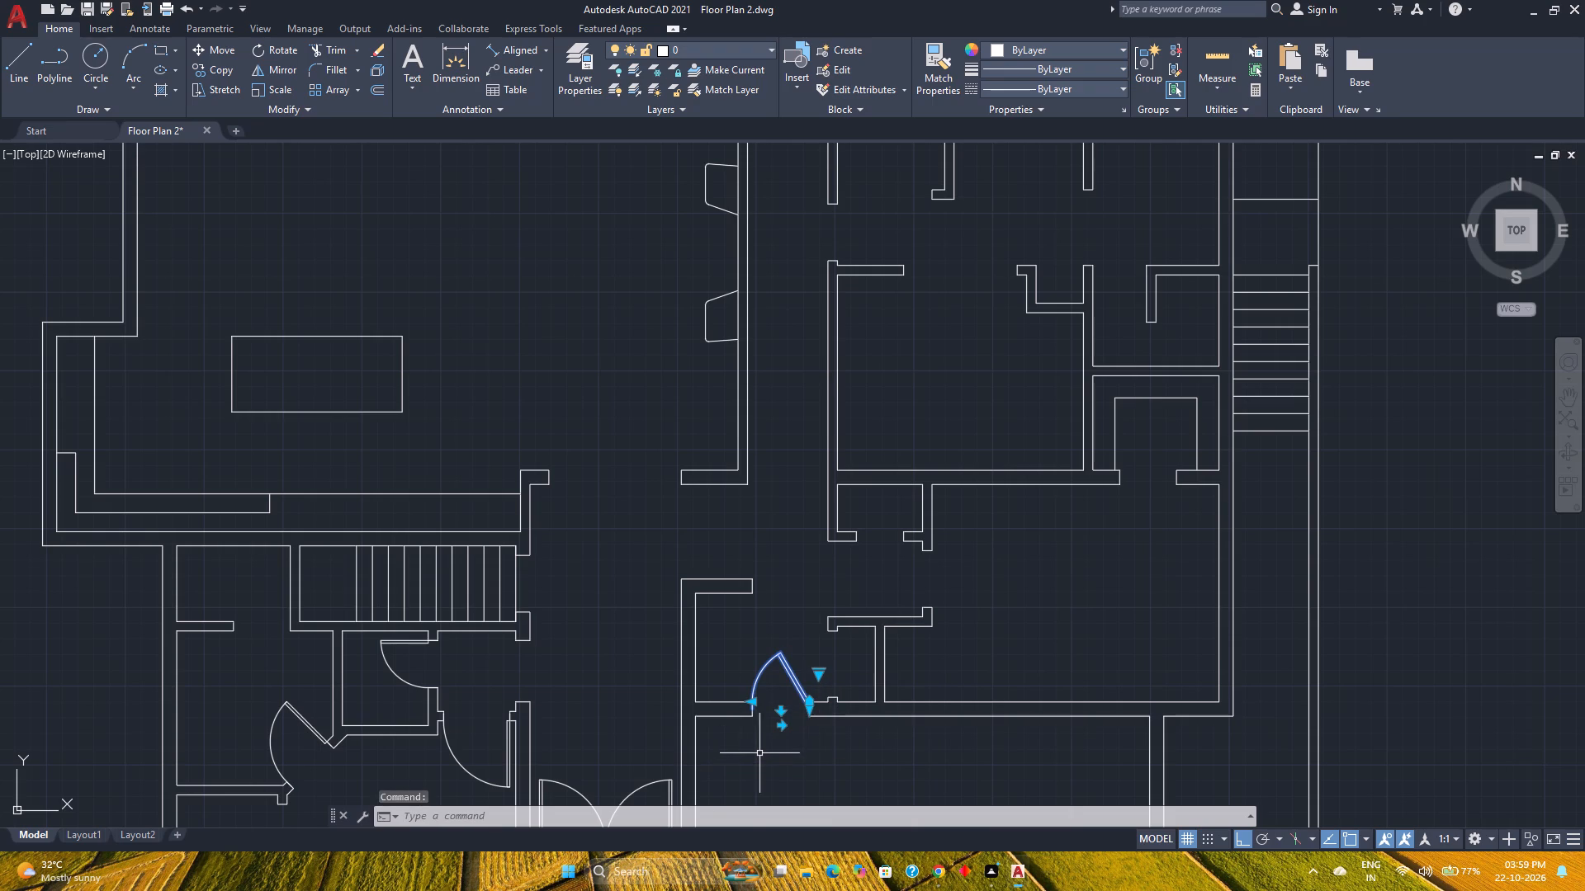
{"action": "key", "text": "Escape"}
Save the drawing.
{"action": "key", "text": "ctrl+s"}
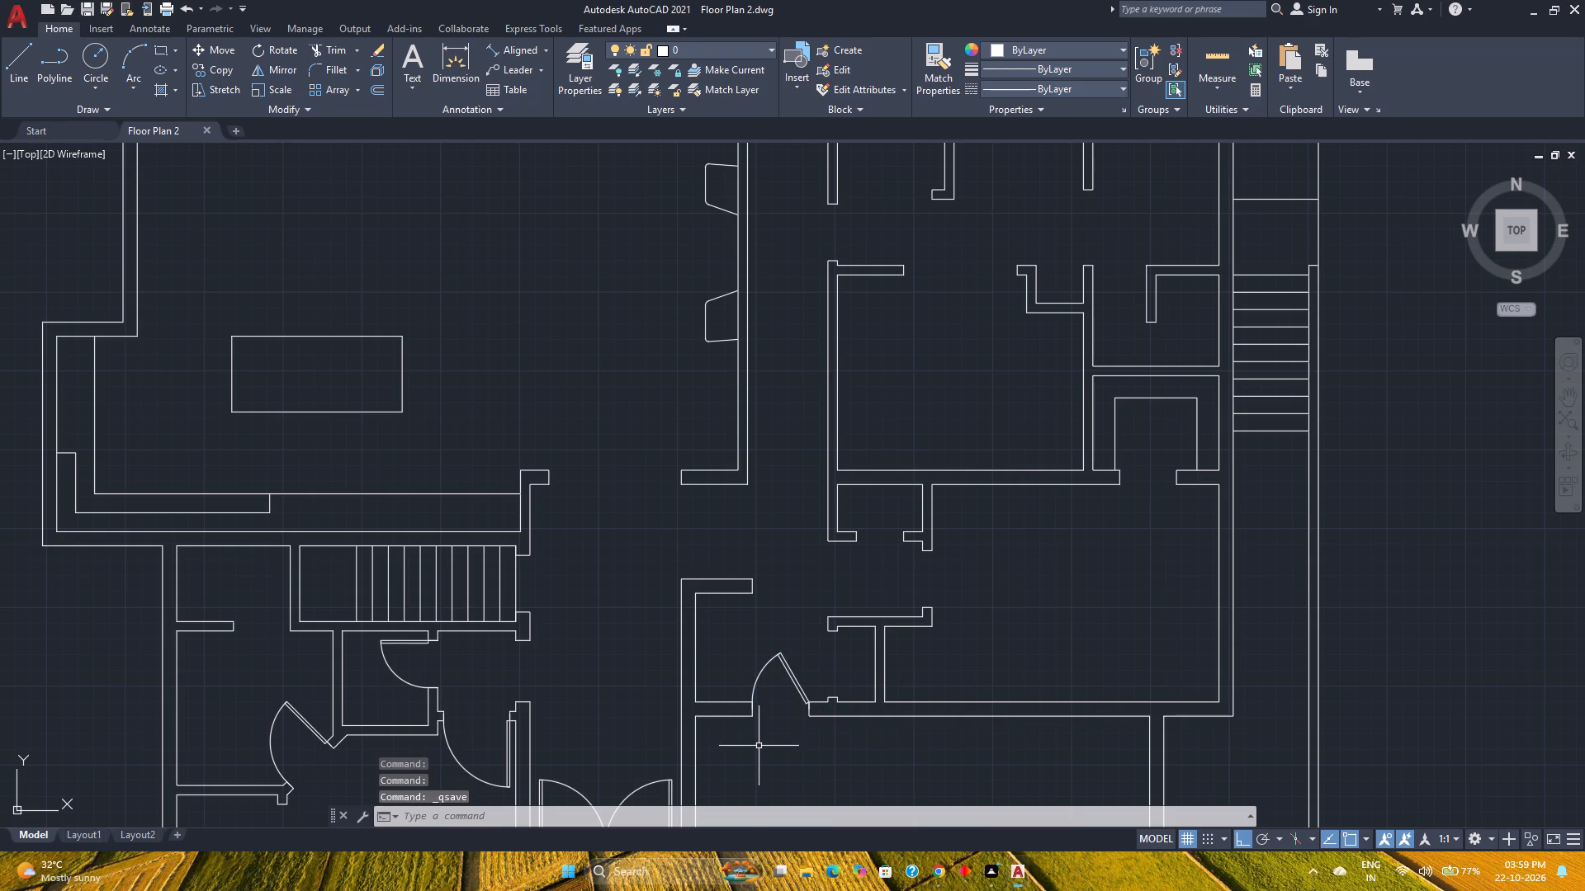
Copy the small door below the staircase from its hinge corner to the lower west corner of the vestibule closet's north jamb.
{"action": "scroll", "coordinate": [807, 731], "scroll_direction": "up", "scroll_amount": 1}
{"action": "middle_click_drag", "start_coordinate": [798, 728], "coordinate": [787, 718]}
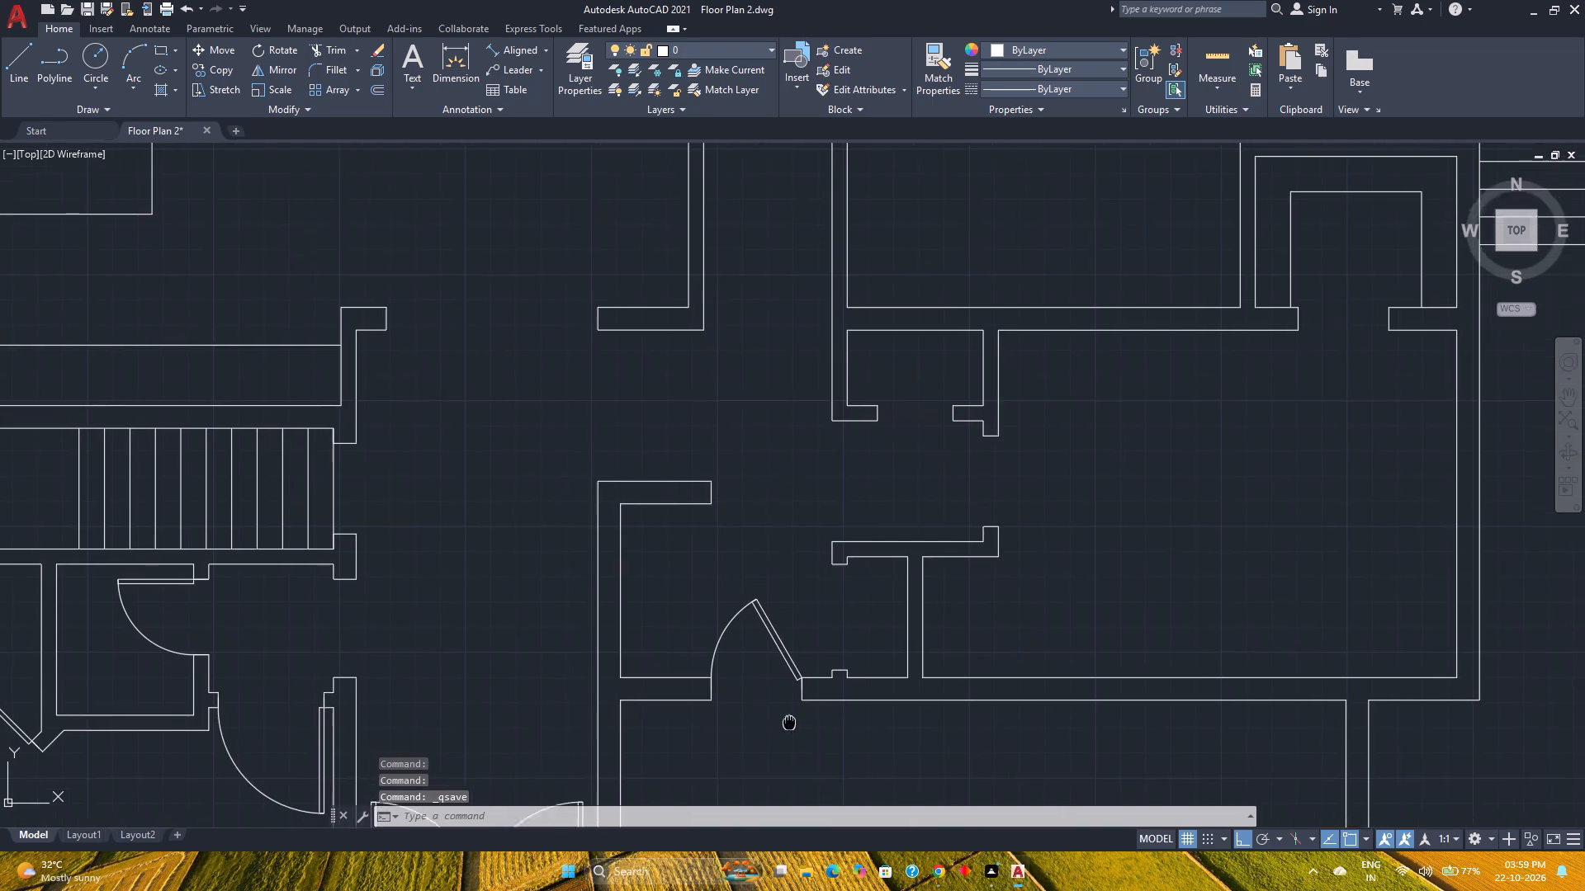
{"action": "middle_click_drag", "start_coordinate": [787, 718], "coordinate": [721, 662]}
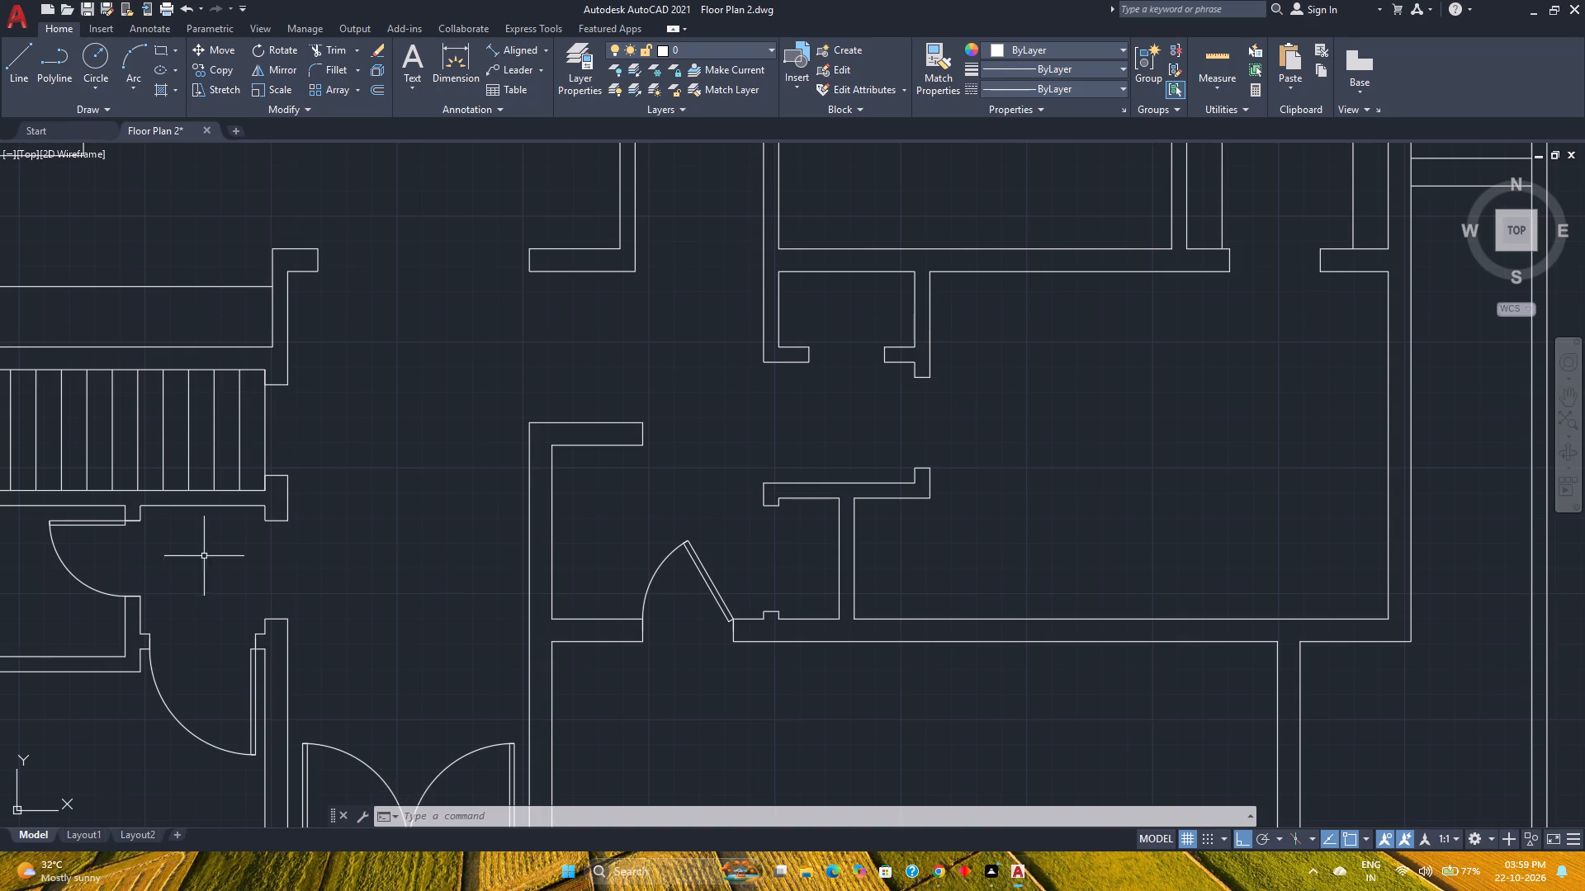
{"action": "left_click", "coordinate": [113, 524]}
{"action": "left_click", "coordinate": [199, 65]}
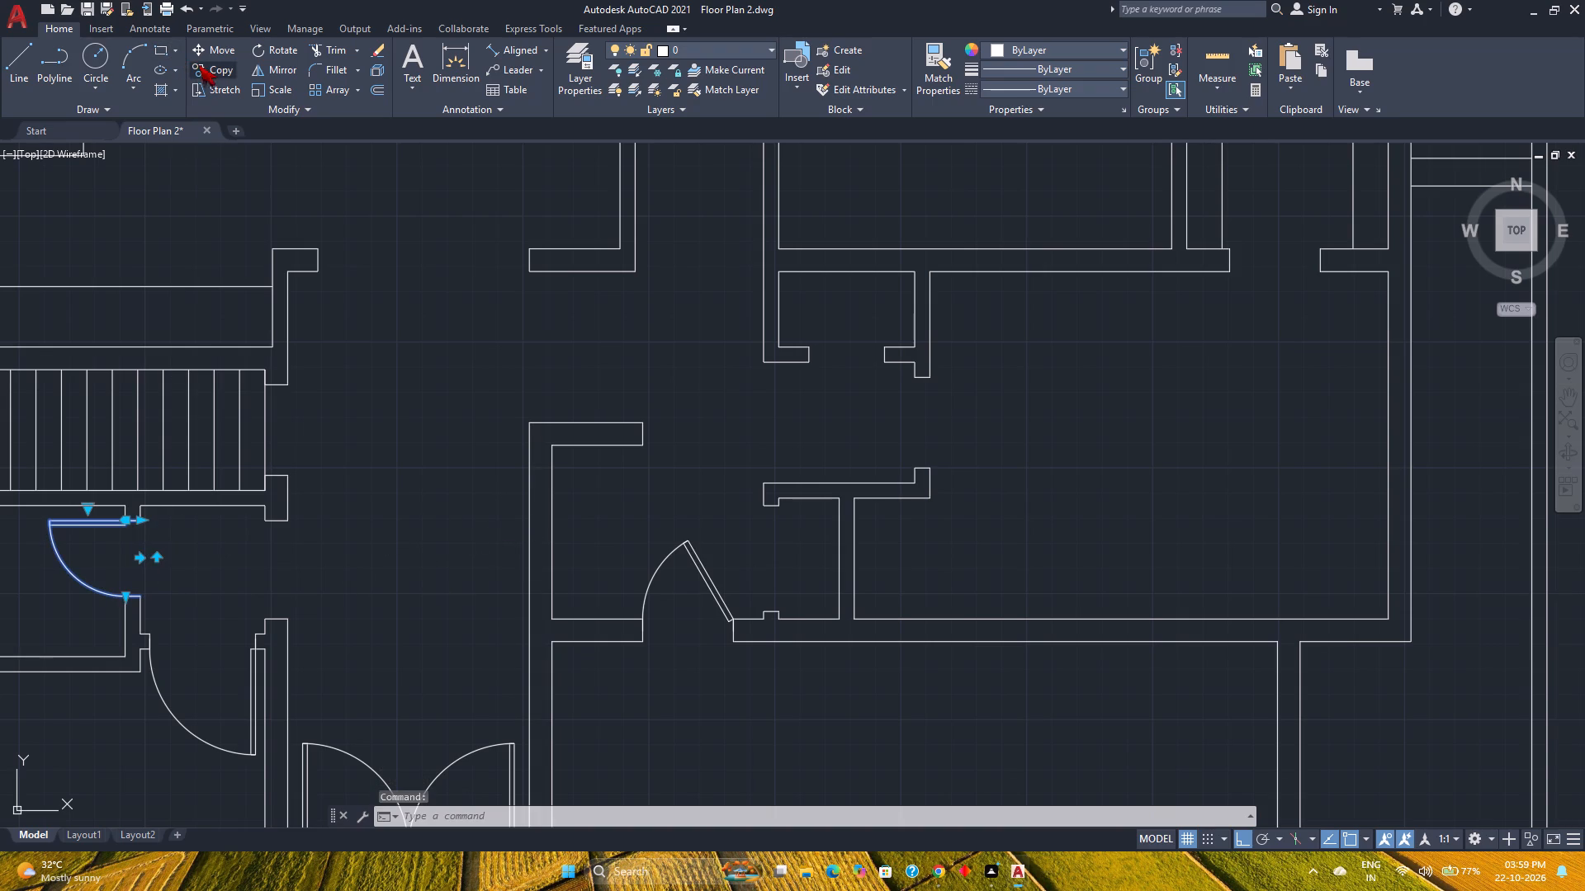
{"action": "scroll", "coordinate": [118, 520], "scroll_direction": "up", "scroll_amount": 3}
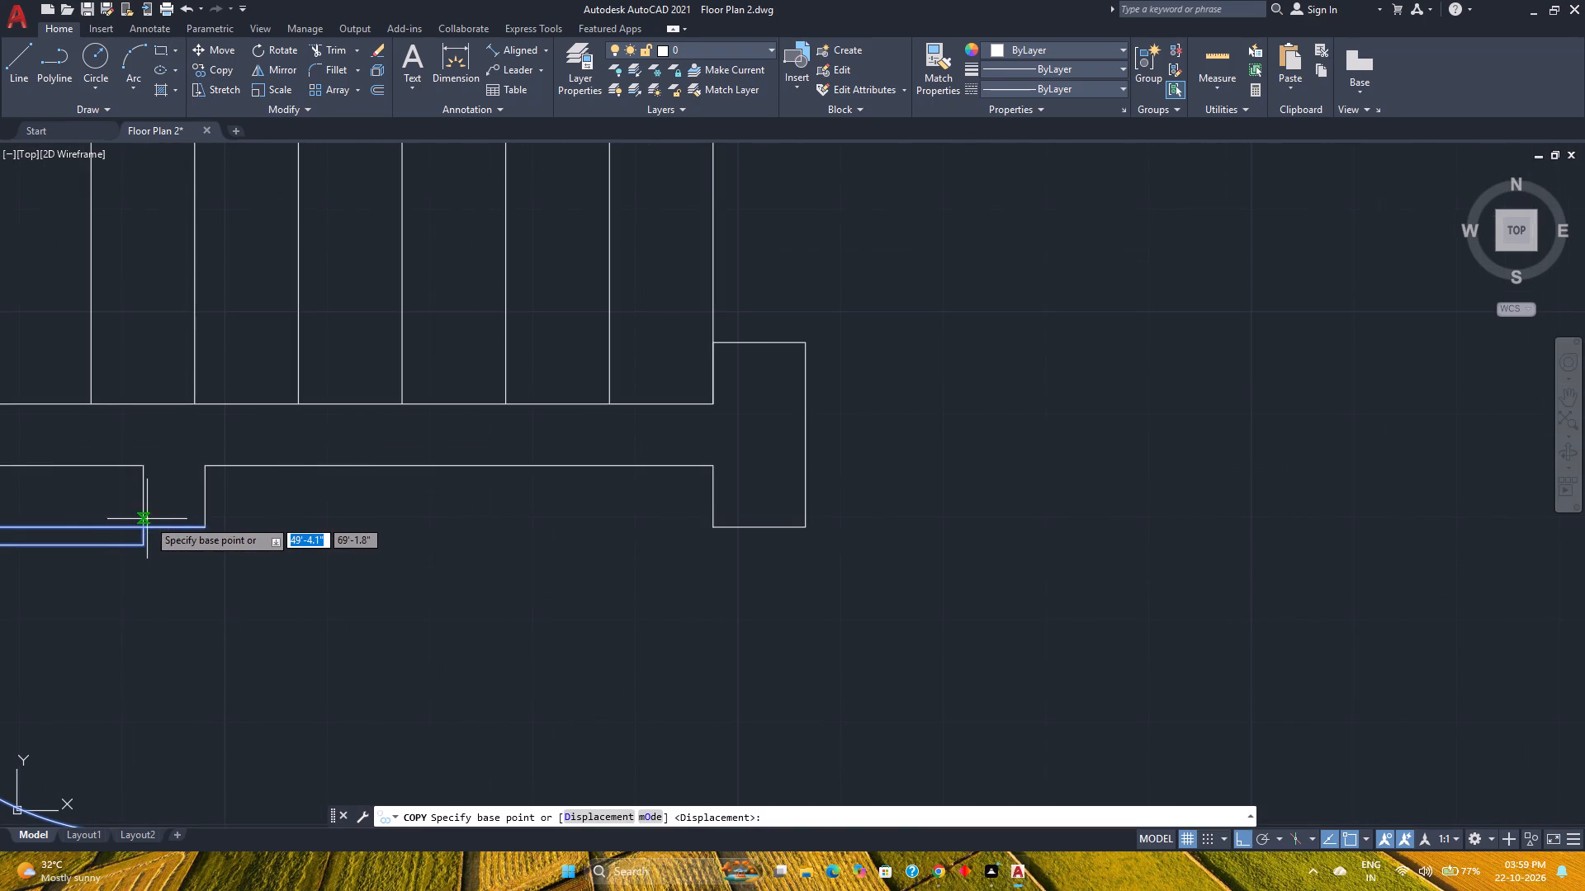
{"action": "left_click", "coordinate": [144, 527]}
{"action": "scroll", "coordinate": [142, 529], "scroll_direction": "down", "scroll_amount": 2}
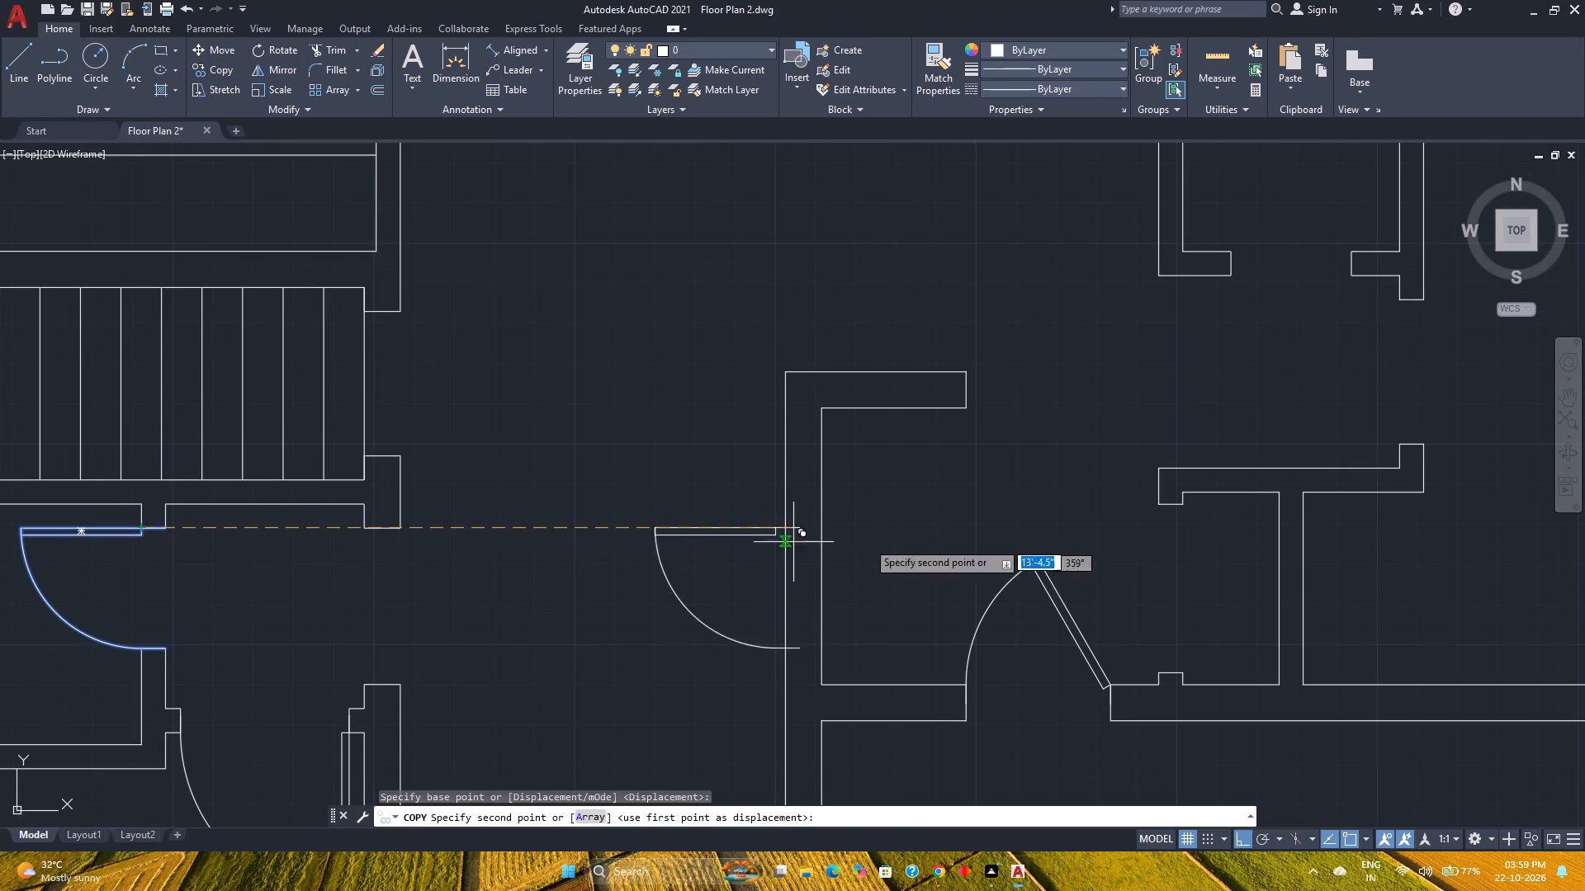
{"action": "left_click", "coordinate": [1153, 507]}
{"action": "key", "text": "Escape"}
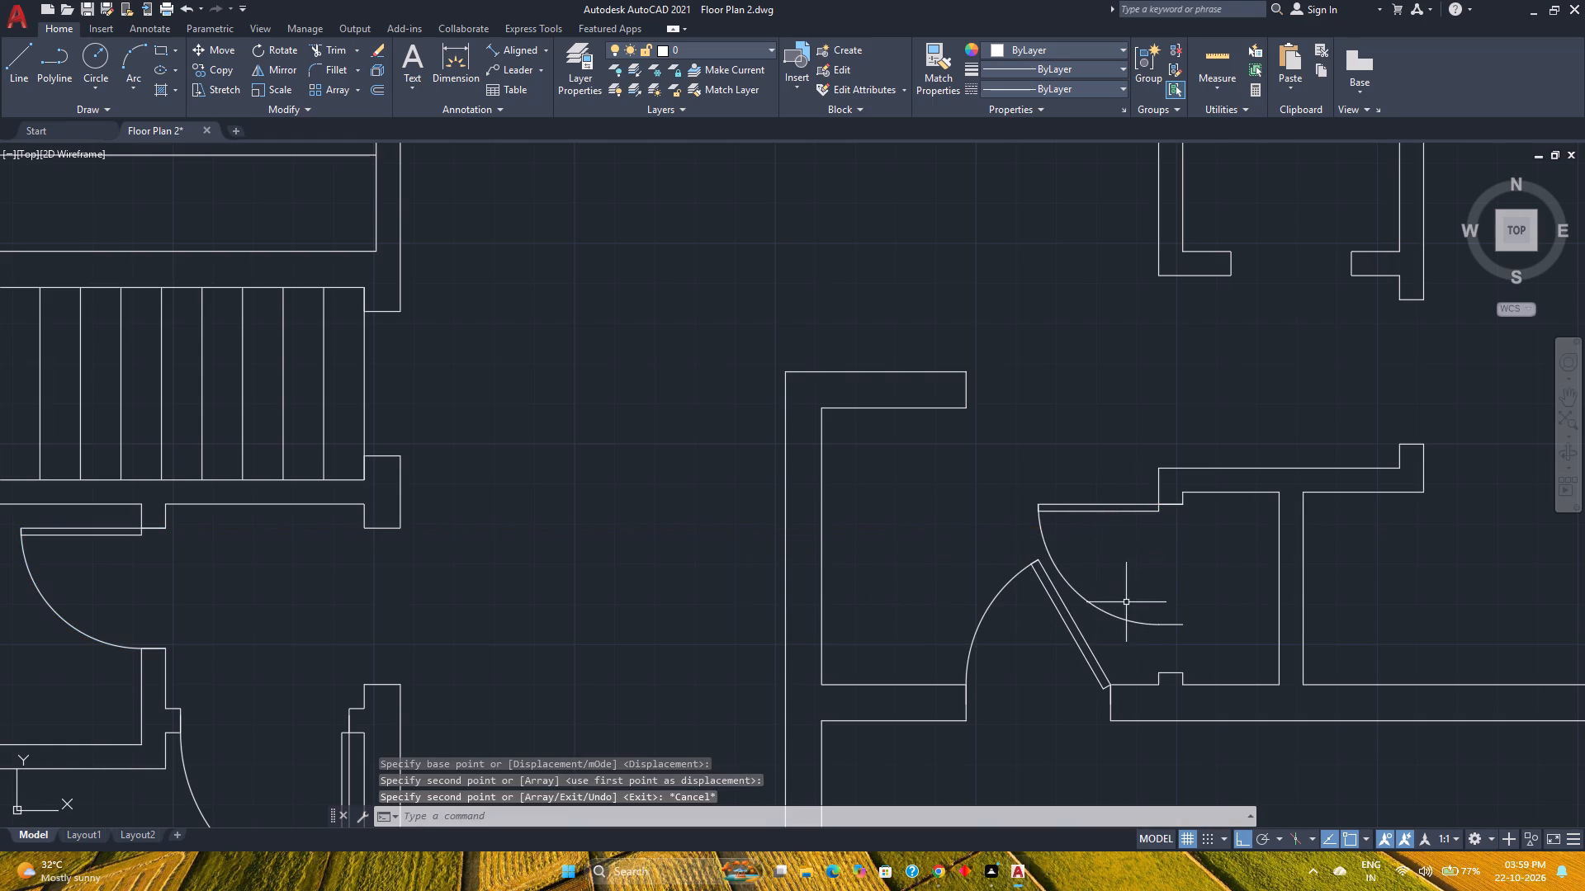
Set the copied closet door's width to 2'.
{"action": "left_click", "coordinate": [1126, 618]}
{"action": "left_click", "coordinate": [1162, 625]}
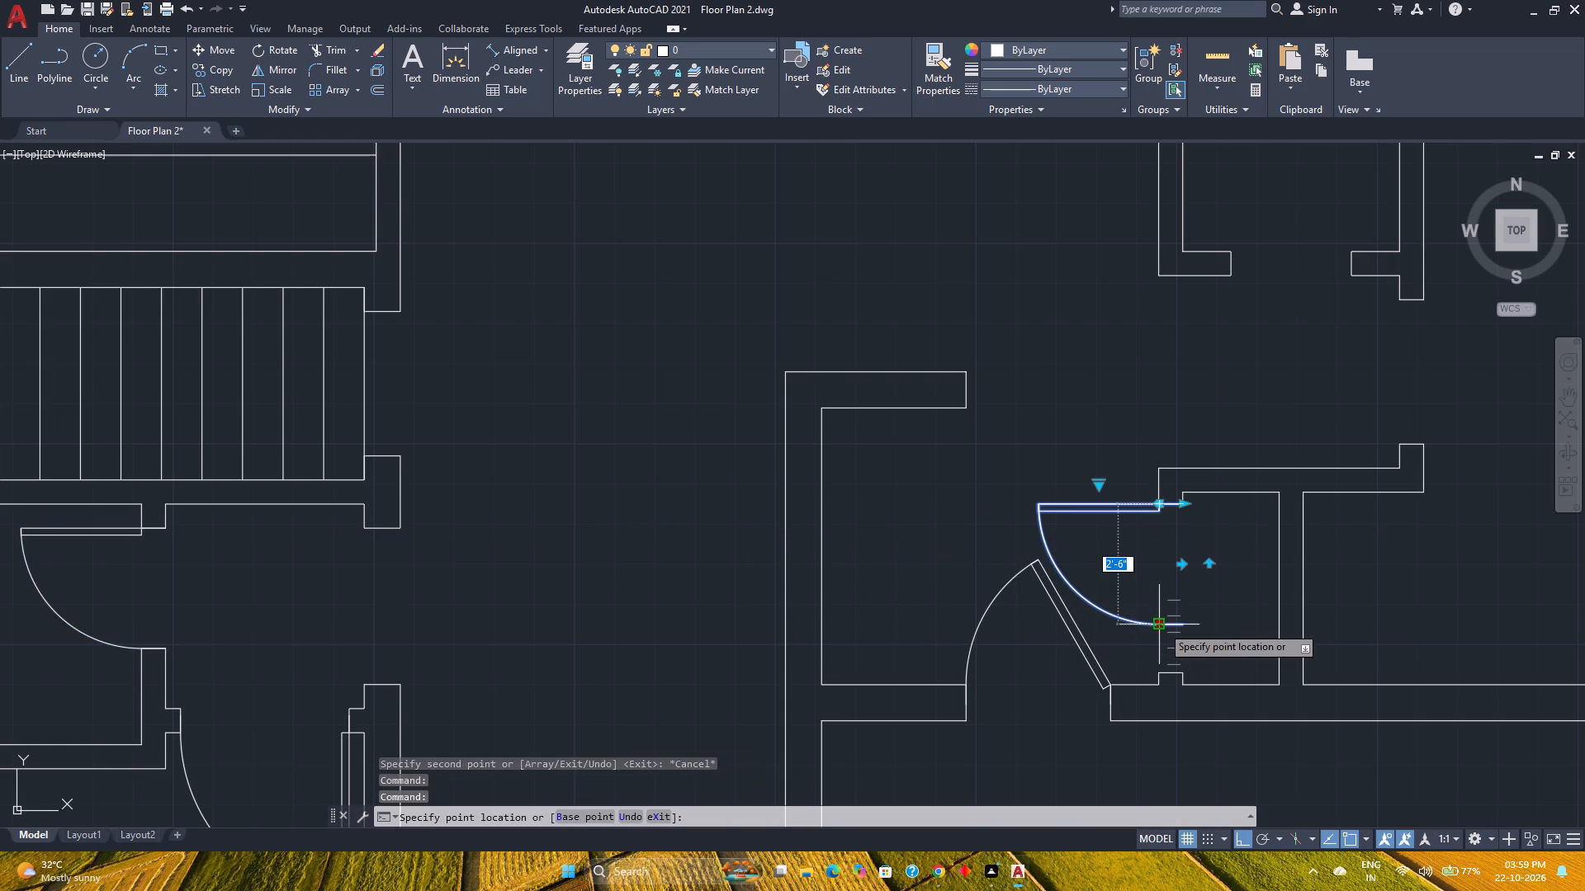
{"action": "left_click", "coordinate": [1173, 600]}
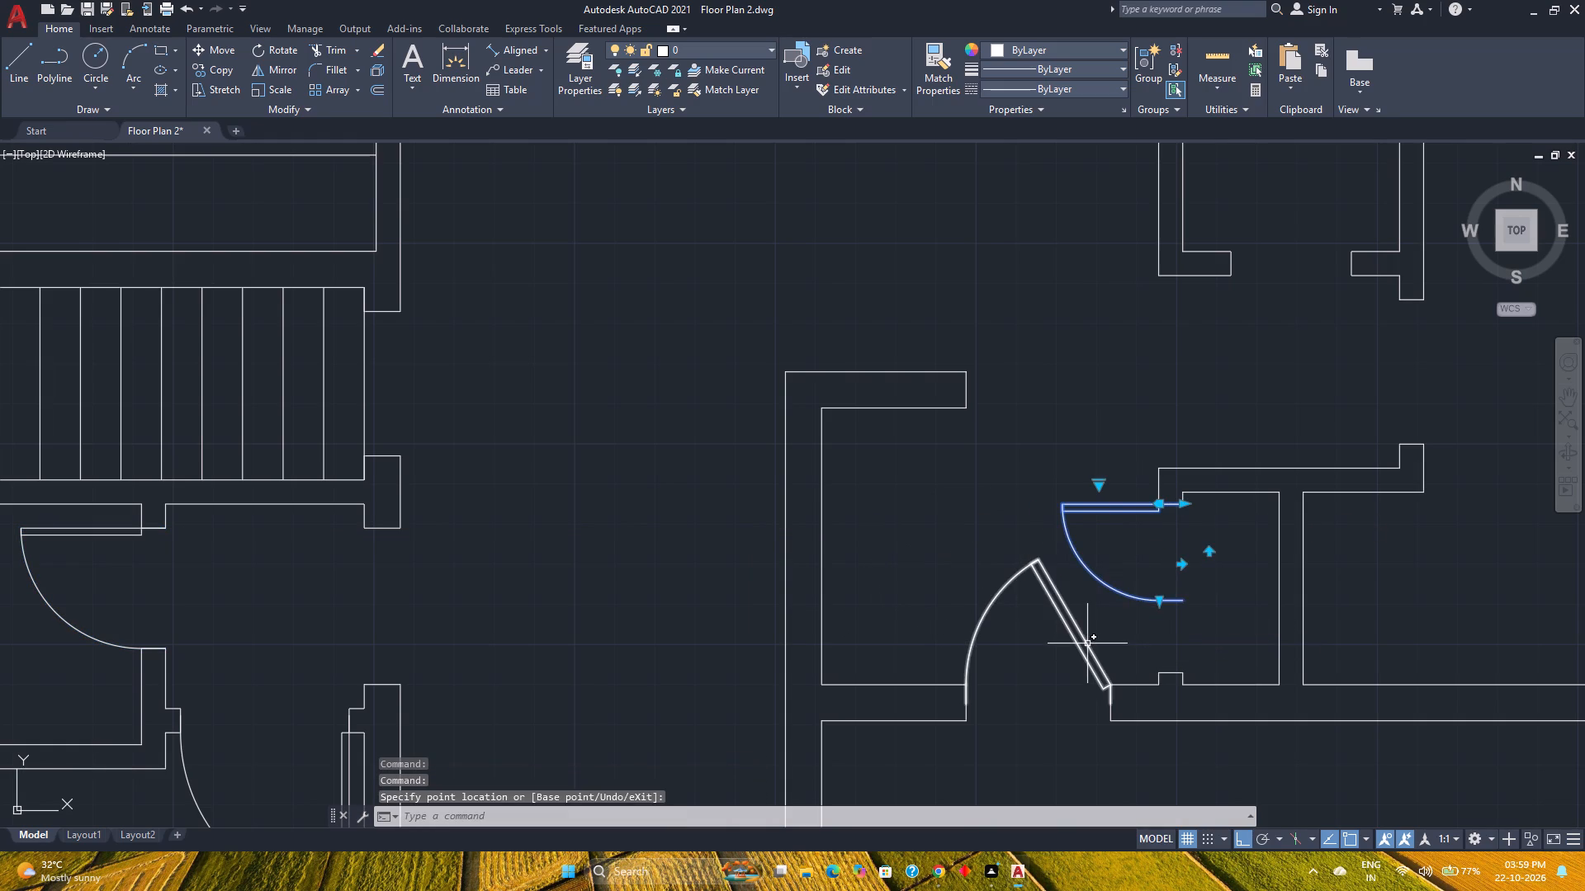
{"action": "middle_click_drag", "start_coordinate": [1208, 644], "coordinate": [1142, 614]}
{"action": "middle_click", "coordinate": [1141, 614]}
{"action": "left_click", "coordinate": [1092, 572]}
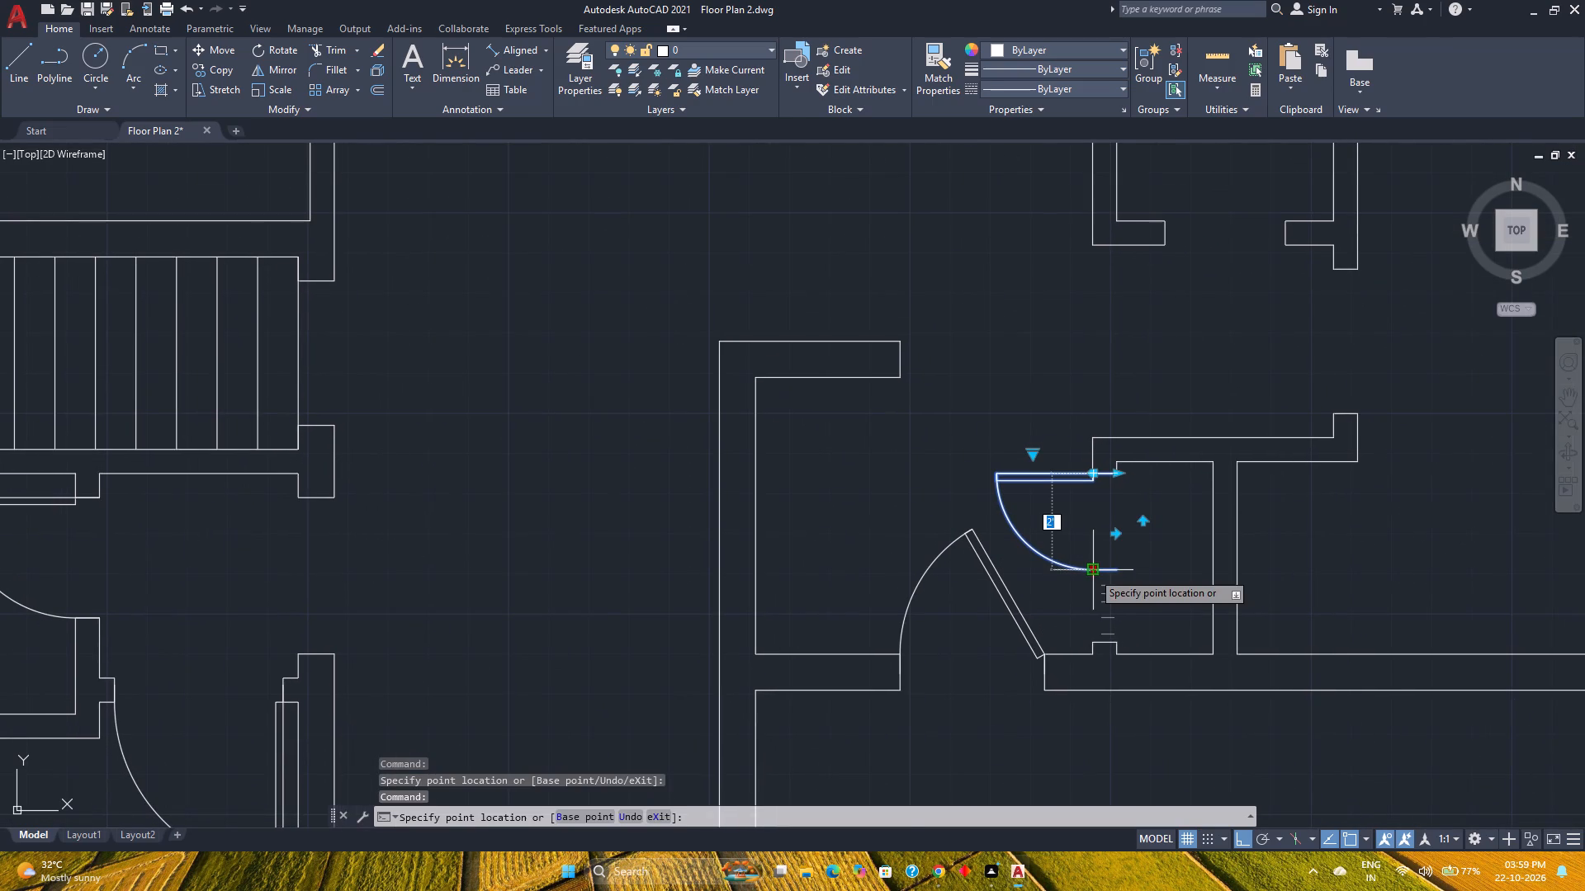
{"action": "left_click", "coordinate": [1093, 557]}
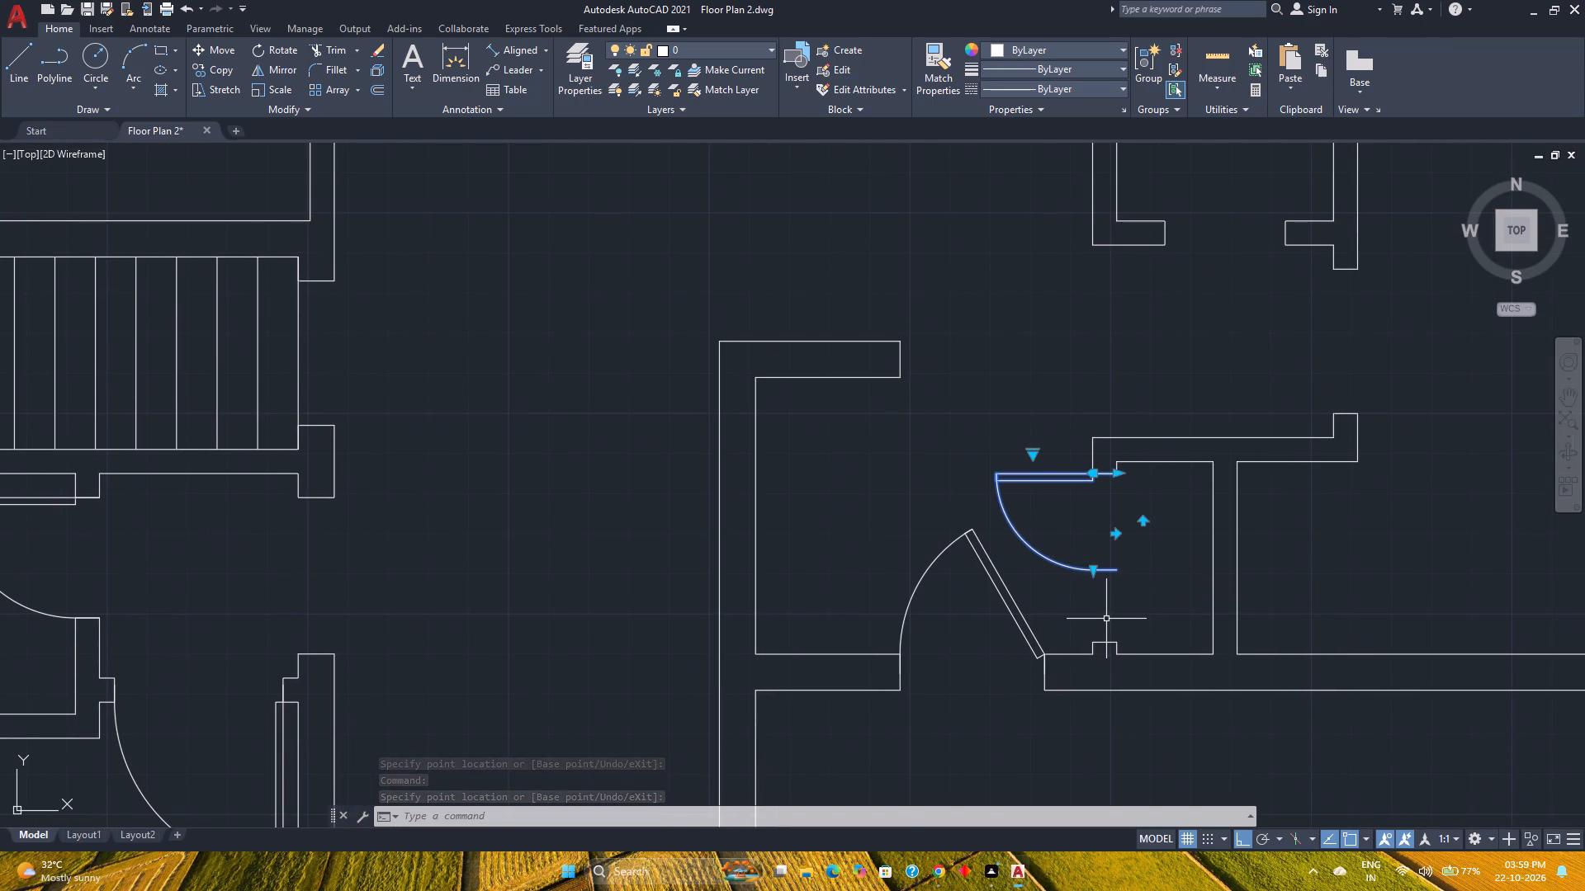
Offset the north edge of the vestibule closet's south jamb 1'8" northward into the door opening as a guide line.
{"action": "scroll", "coordinate": [1100, 613], "scroll_direction": "up", "scroll_amount": 3}
{"action": "middle_click_drag", "start_coordinate": [1100, 613], "coordinate": [1089, 634]}
{"action": "scroll", "coordinate": [1089, 624], "scroll_direction": "down", "scroll_amount": 2}
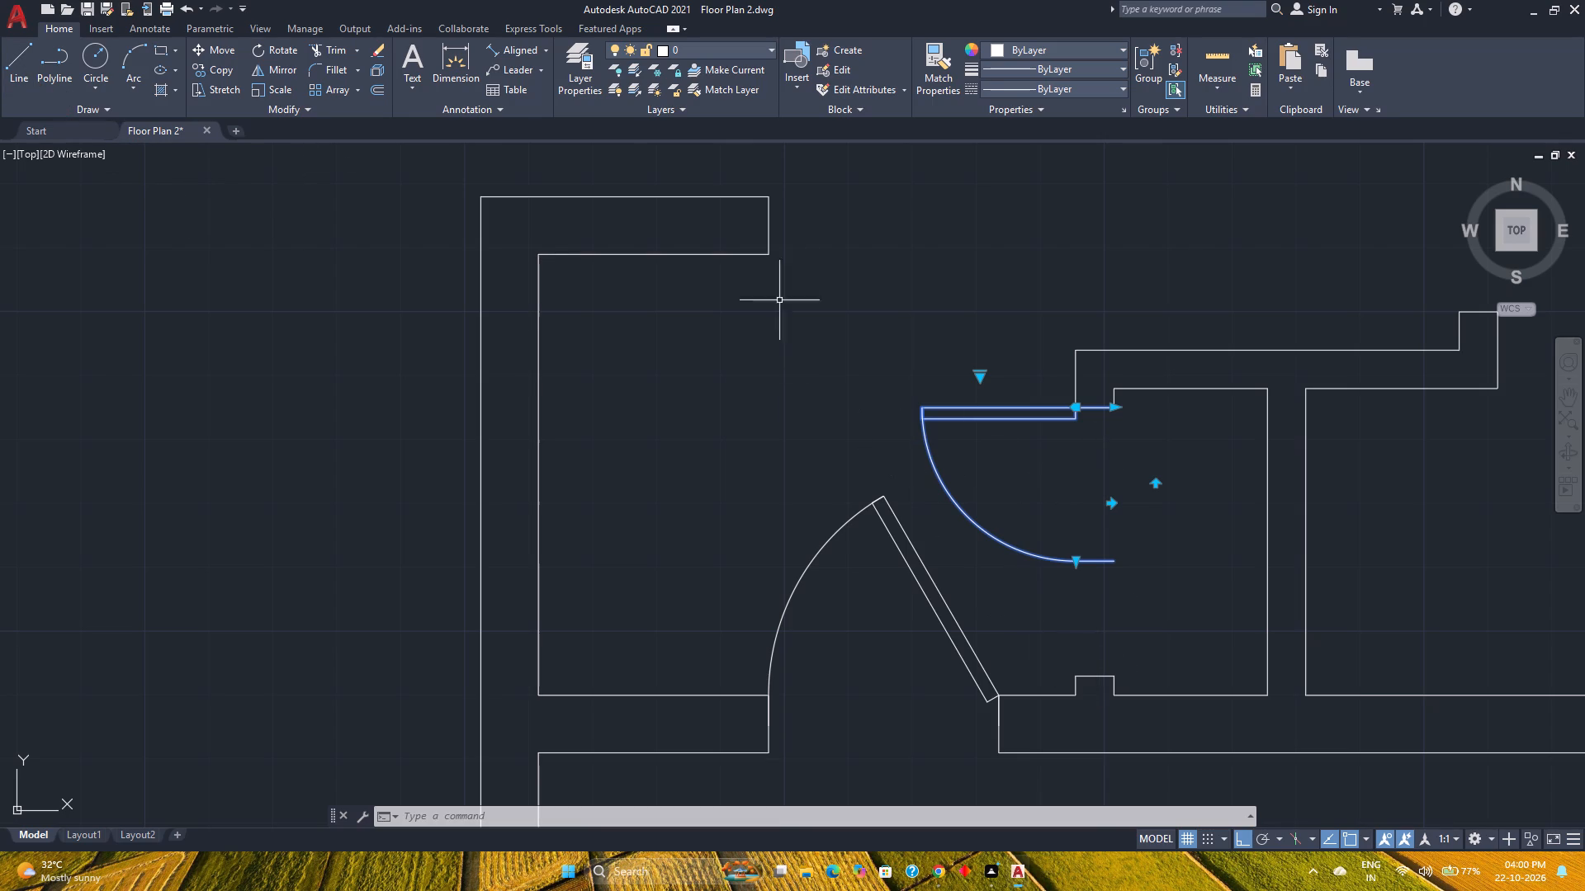
{"action": "left_click", "coordinate": [374, 85]}
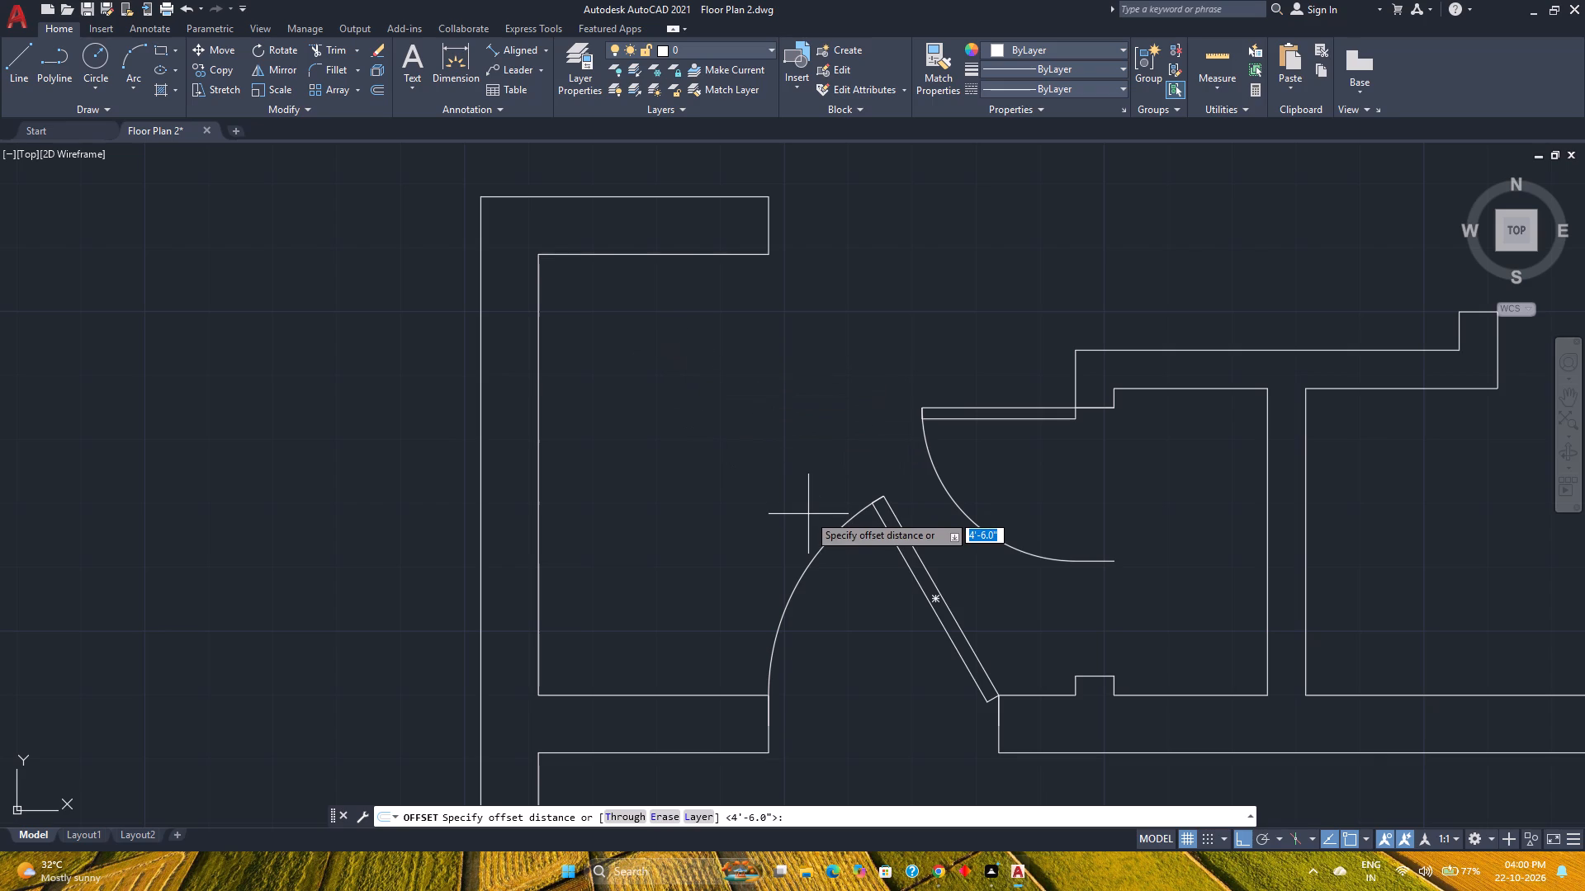
{"action": "type", "text": "1'8\""}
{"action": "key", "text": "Return"}
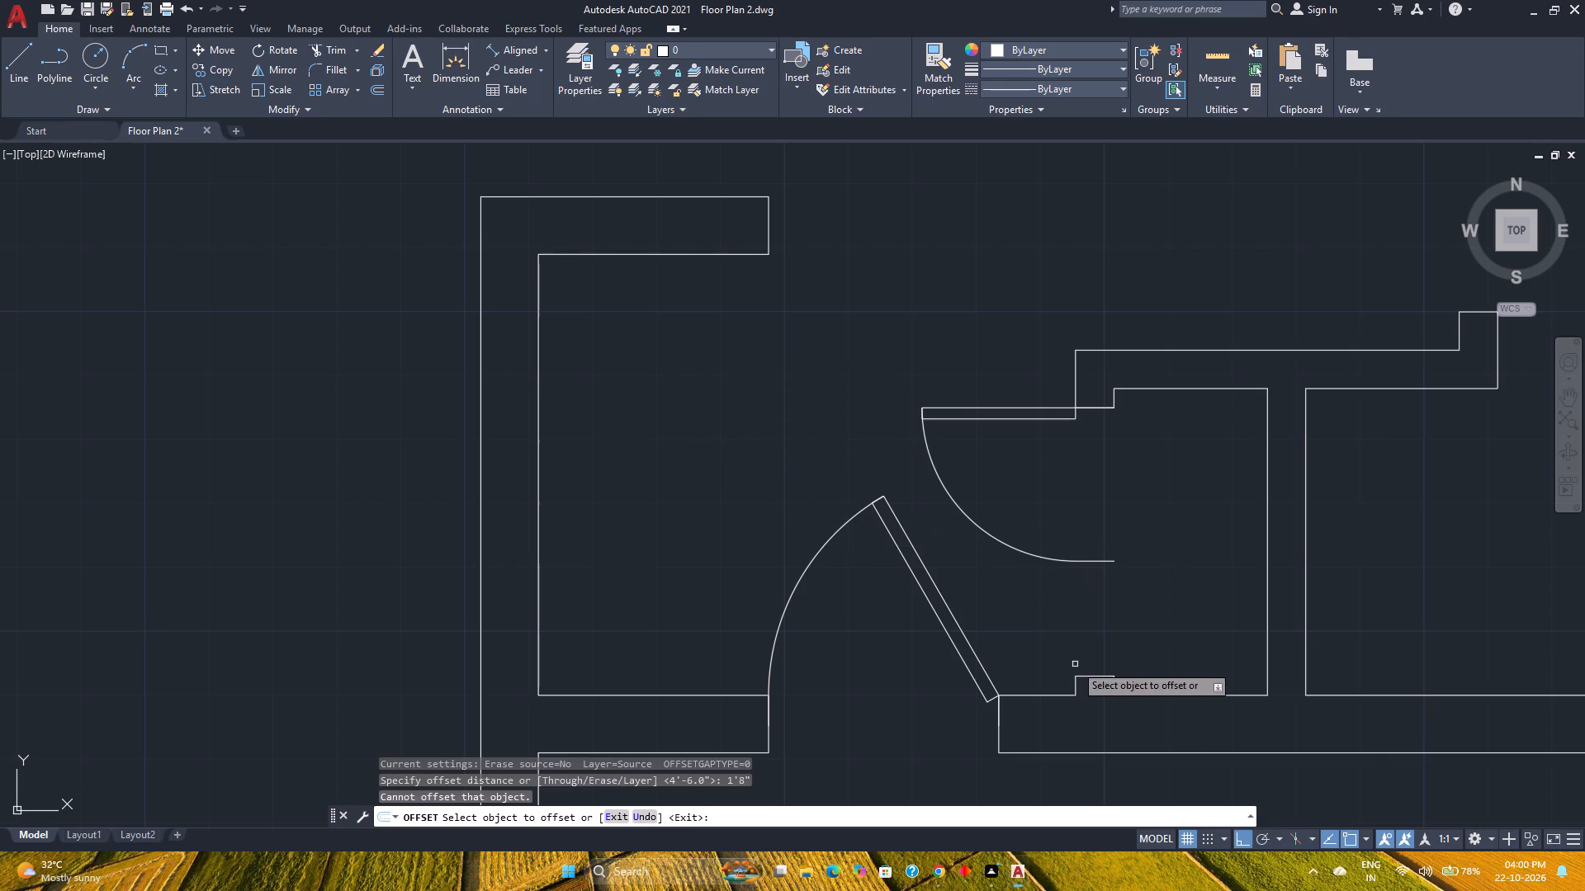
{"action": "left_click", "coordinate": [1096, 676]}
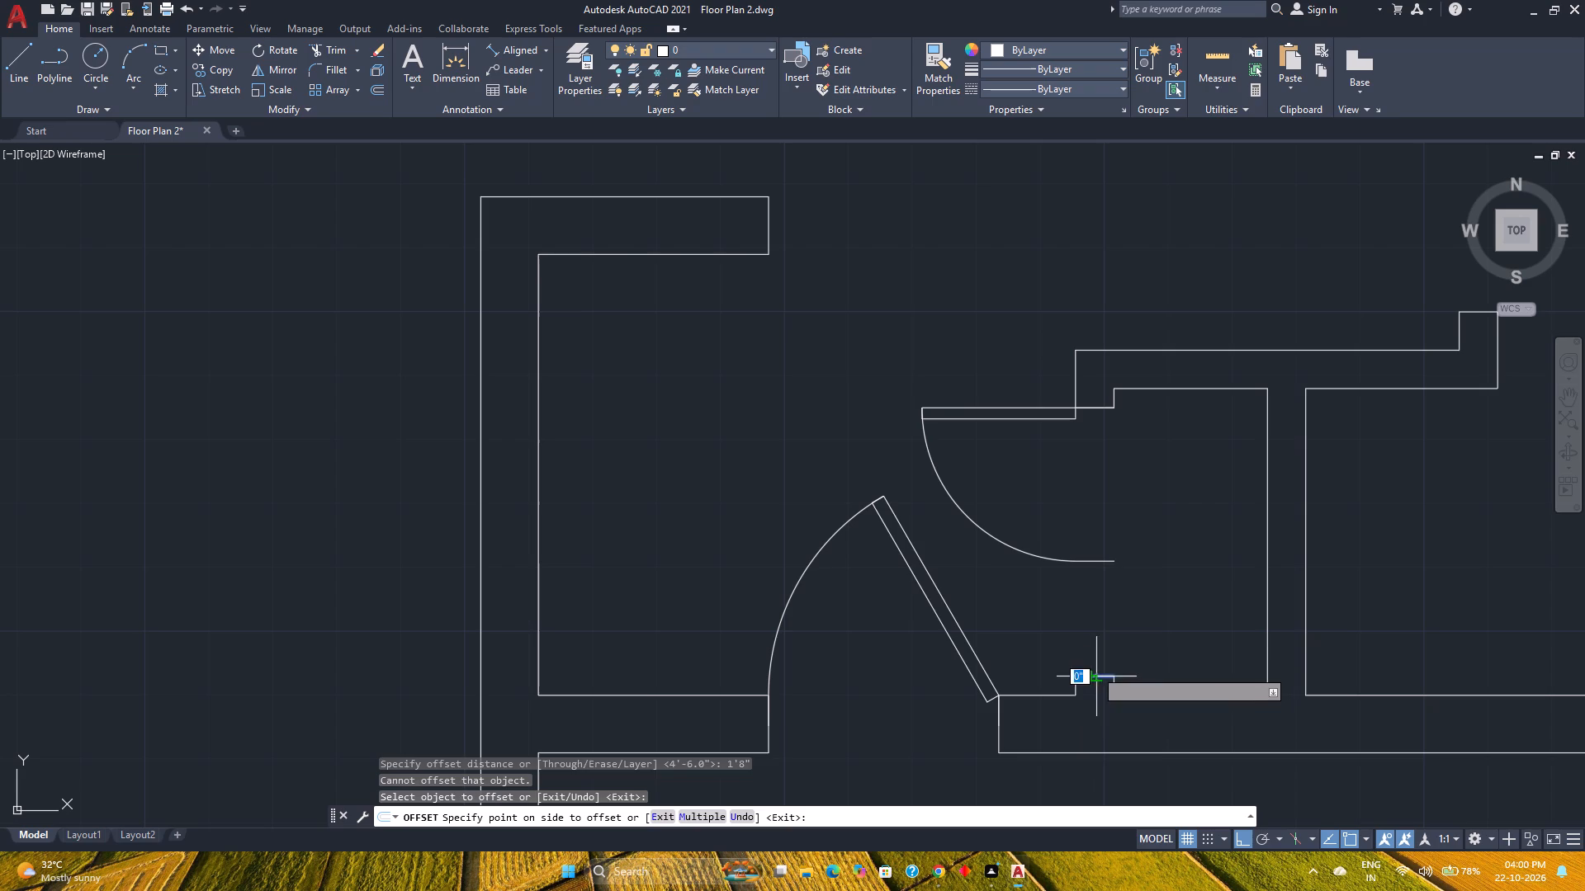
{"action": "left_click", "coordinate": [1088, 629]}
{"action": "key", "text": "Escape"}
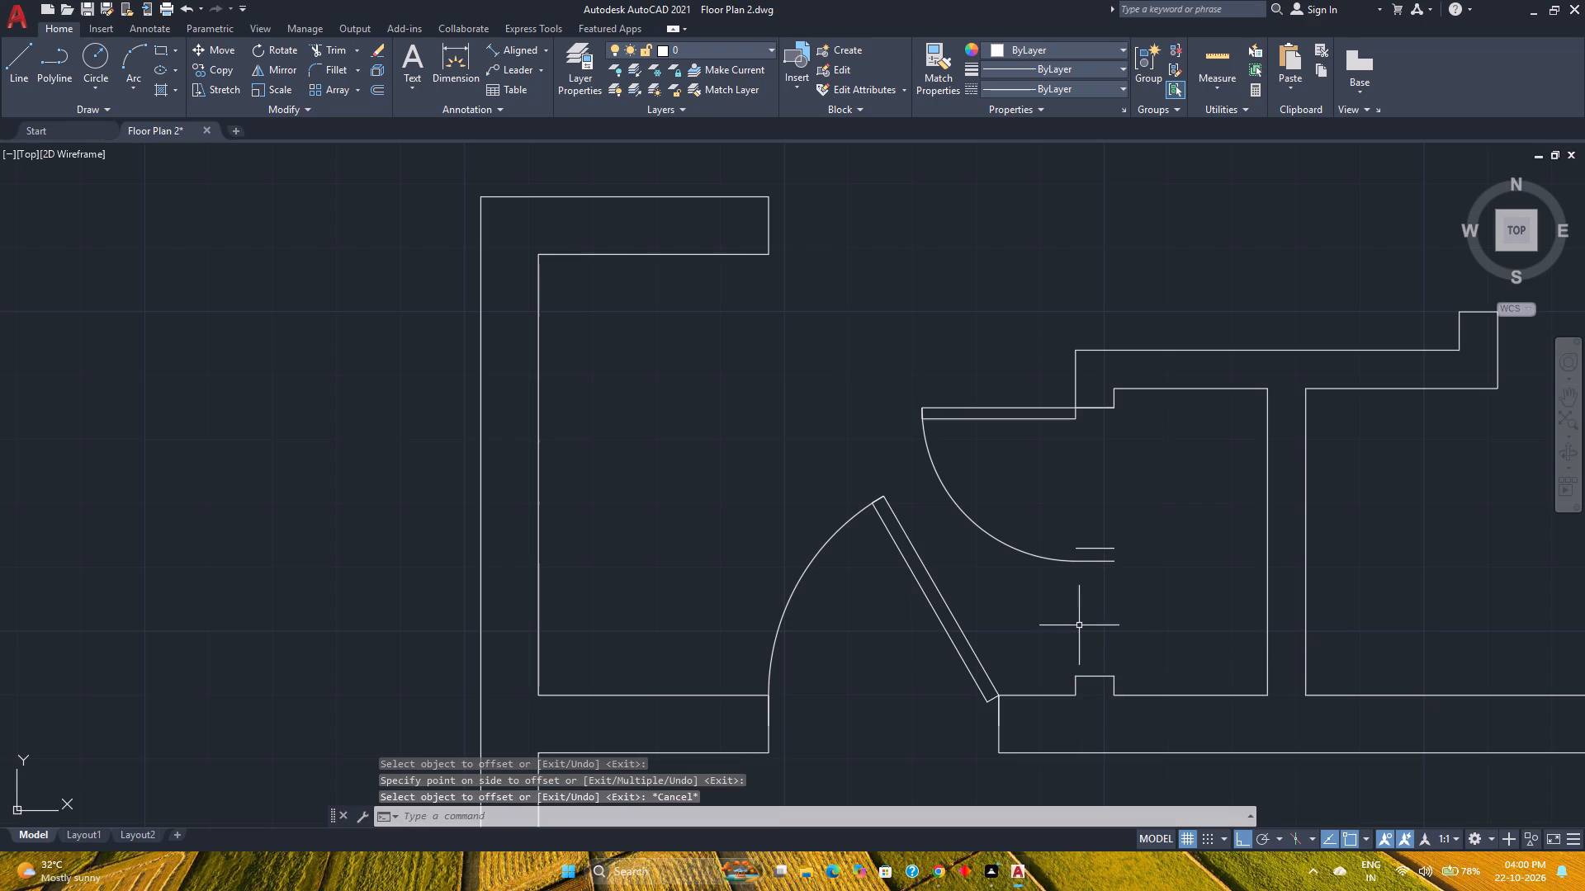
Scale the closet door by reference from its hinge corner so its closing end meets the 1'8" guide line.
{"action": "left_click", "coordinate": [1034, 552]}
{"action": "left_click", "coordinate": [1020, 556]}
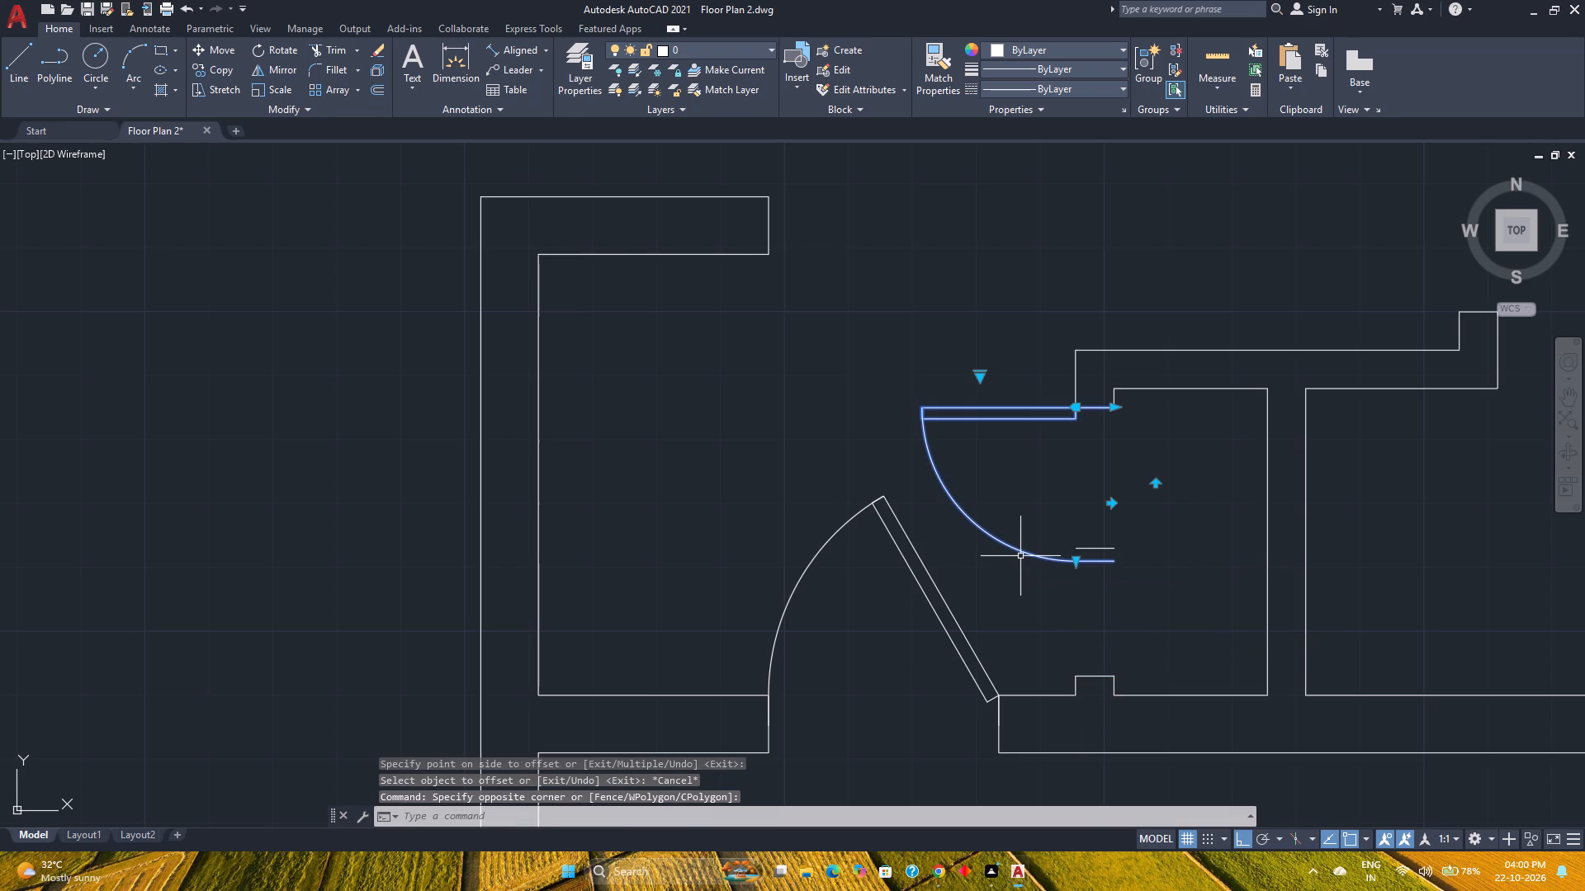
{"action": "type", "text": "sc"}
{"action": "key", "text": "Return"}
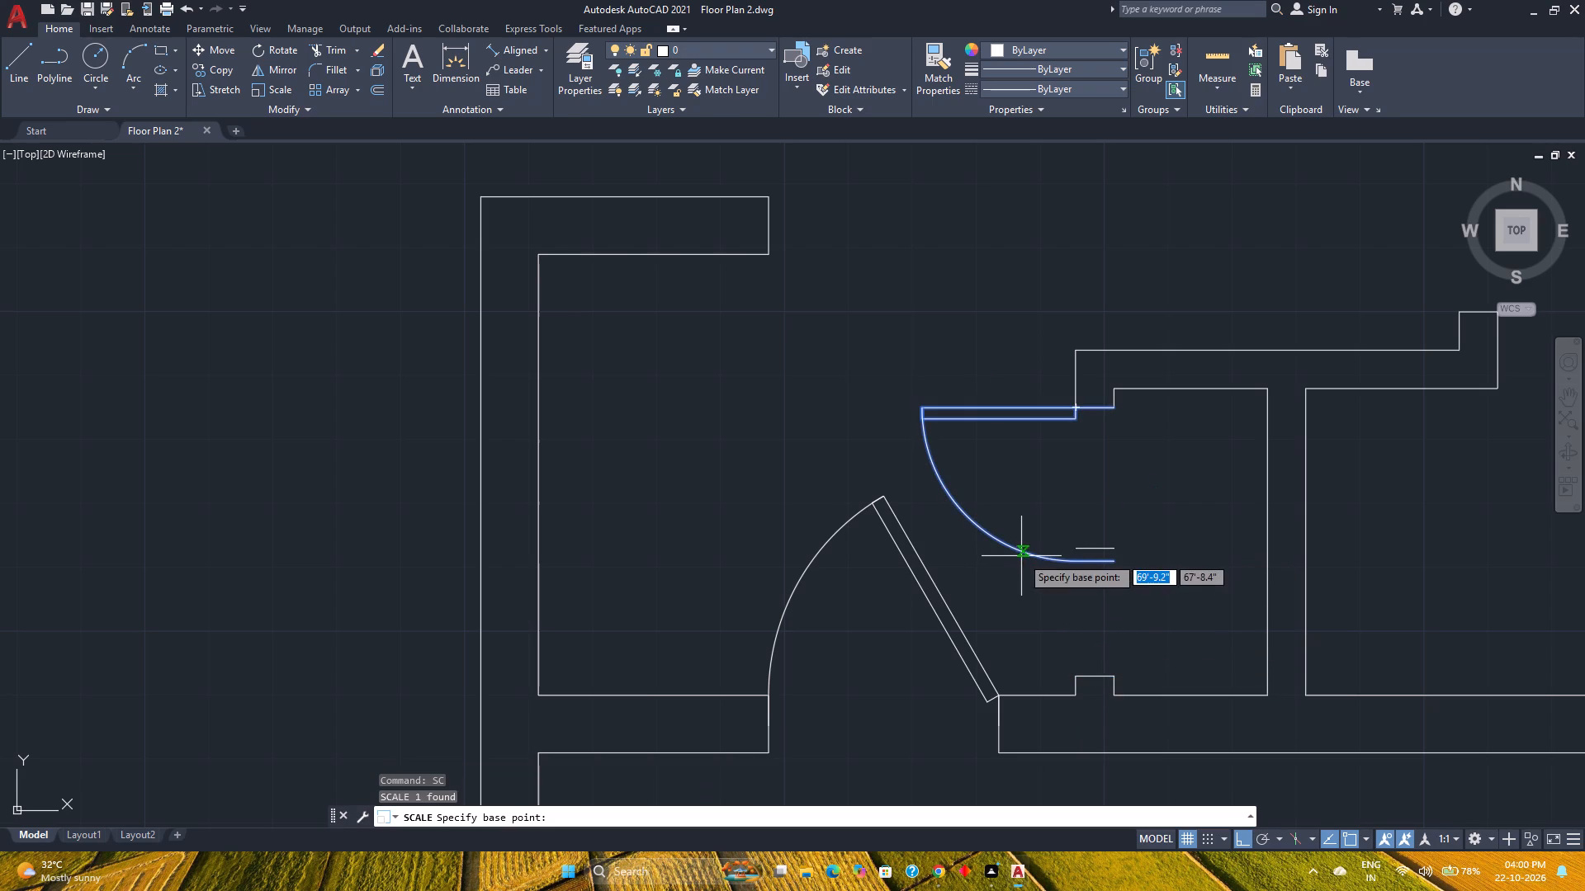
{"action": "left_click", "coordinate": [1079, 409]}
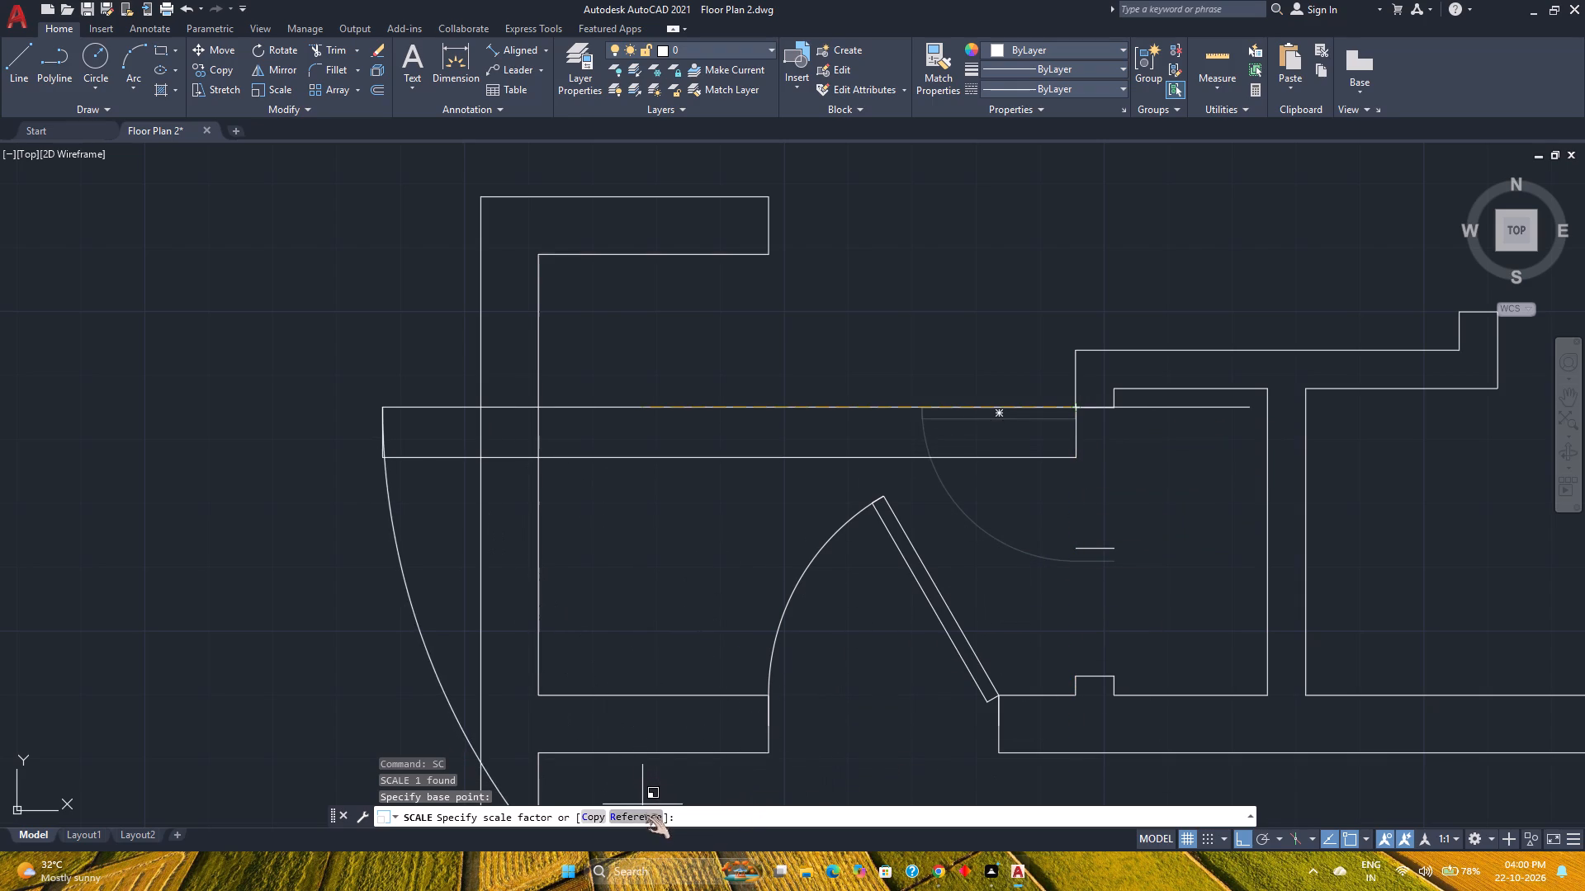
{"action": "left_click", "coordinate": [646, 818]}
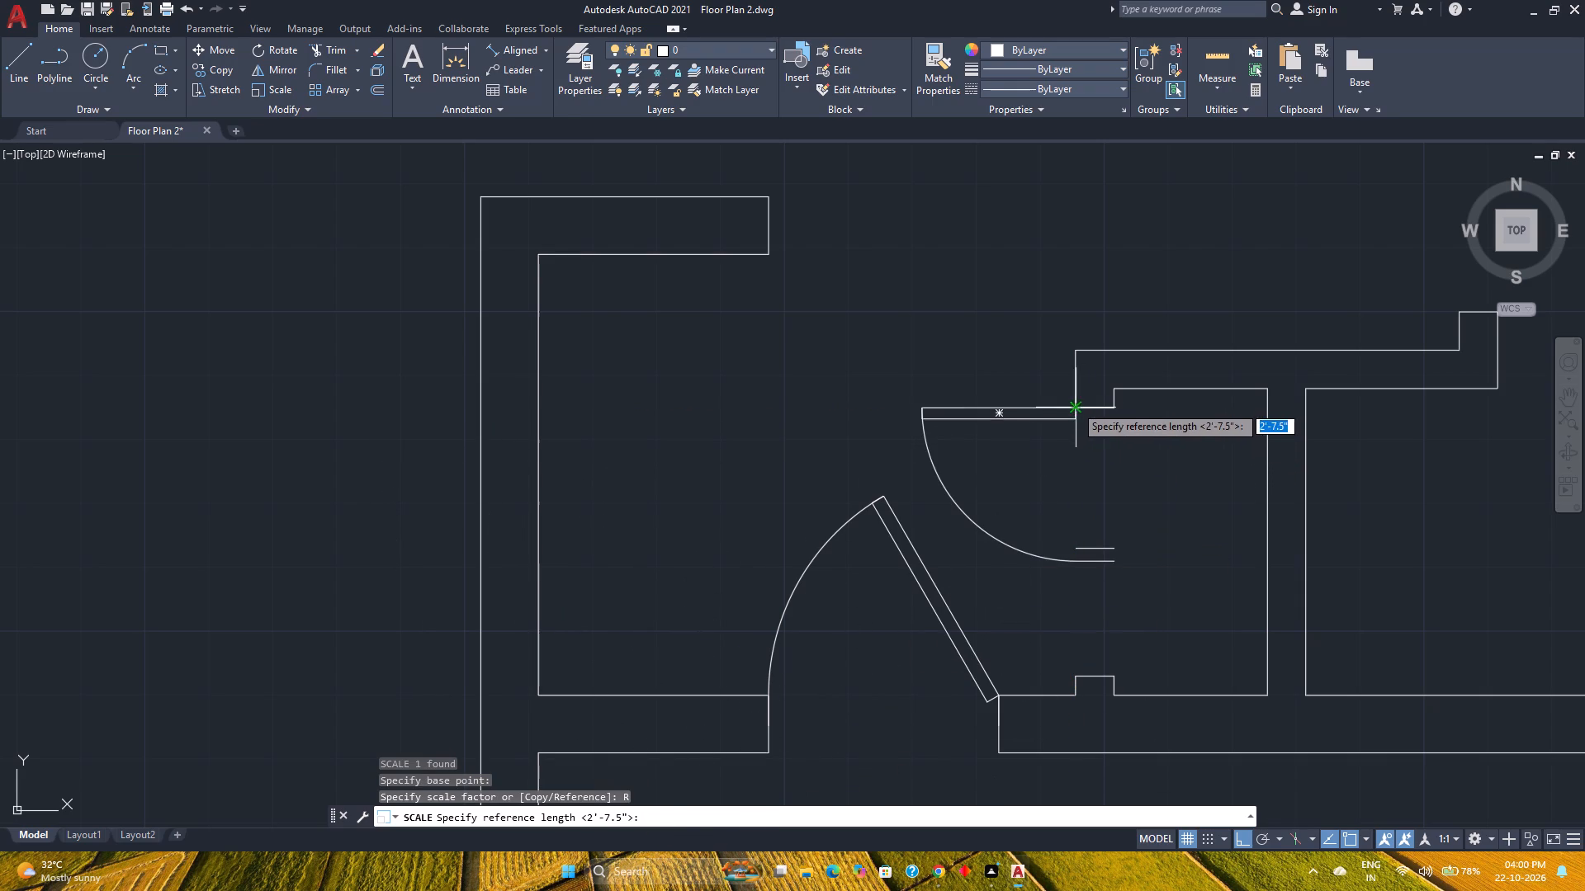
{"action": "left_click", "coordinate": [1075, 405]}
{"action": "left_click", "coordinate": [1078, 562]}
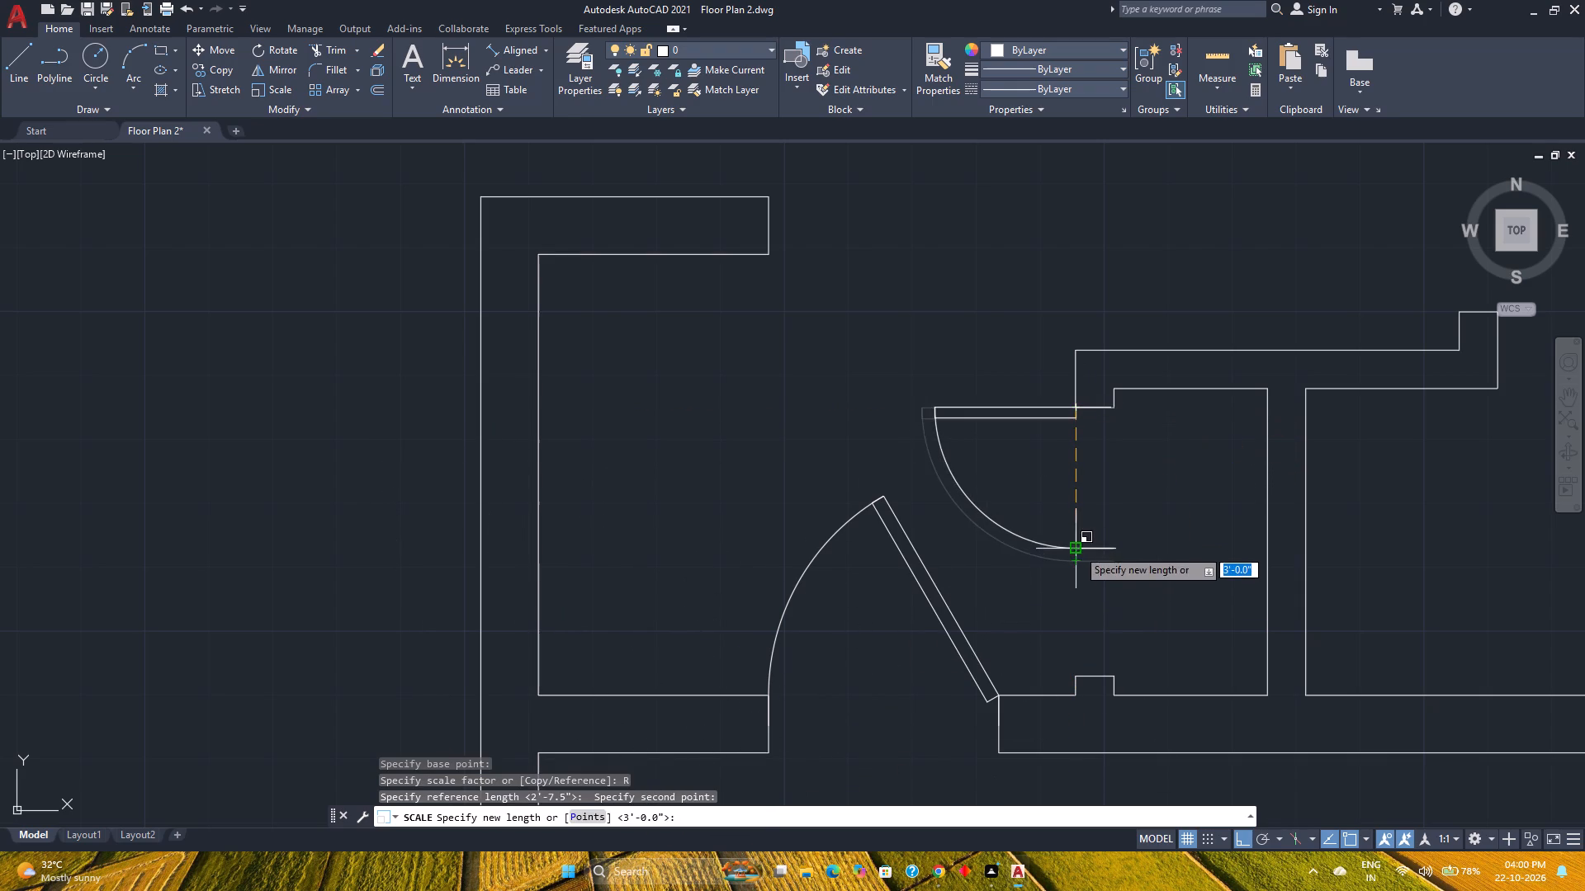
{"action": "left_click", "coordinate": [1077, 549]}
{"action": "key", "text": "Escape"}
Delete the offset guide line at the closet door's closing end.
{"action": "left_click", "coordinate": [1109, 548]}
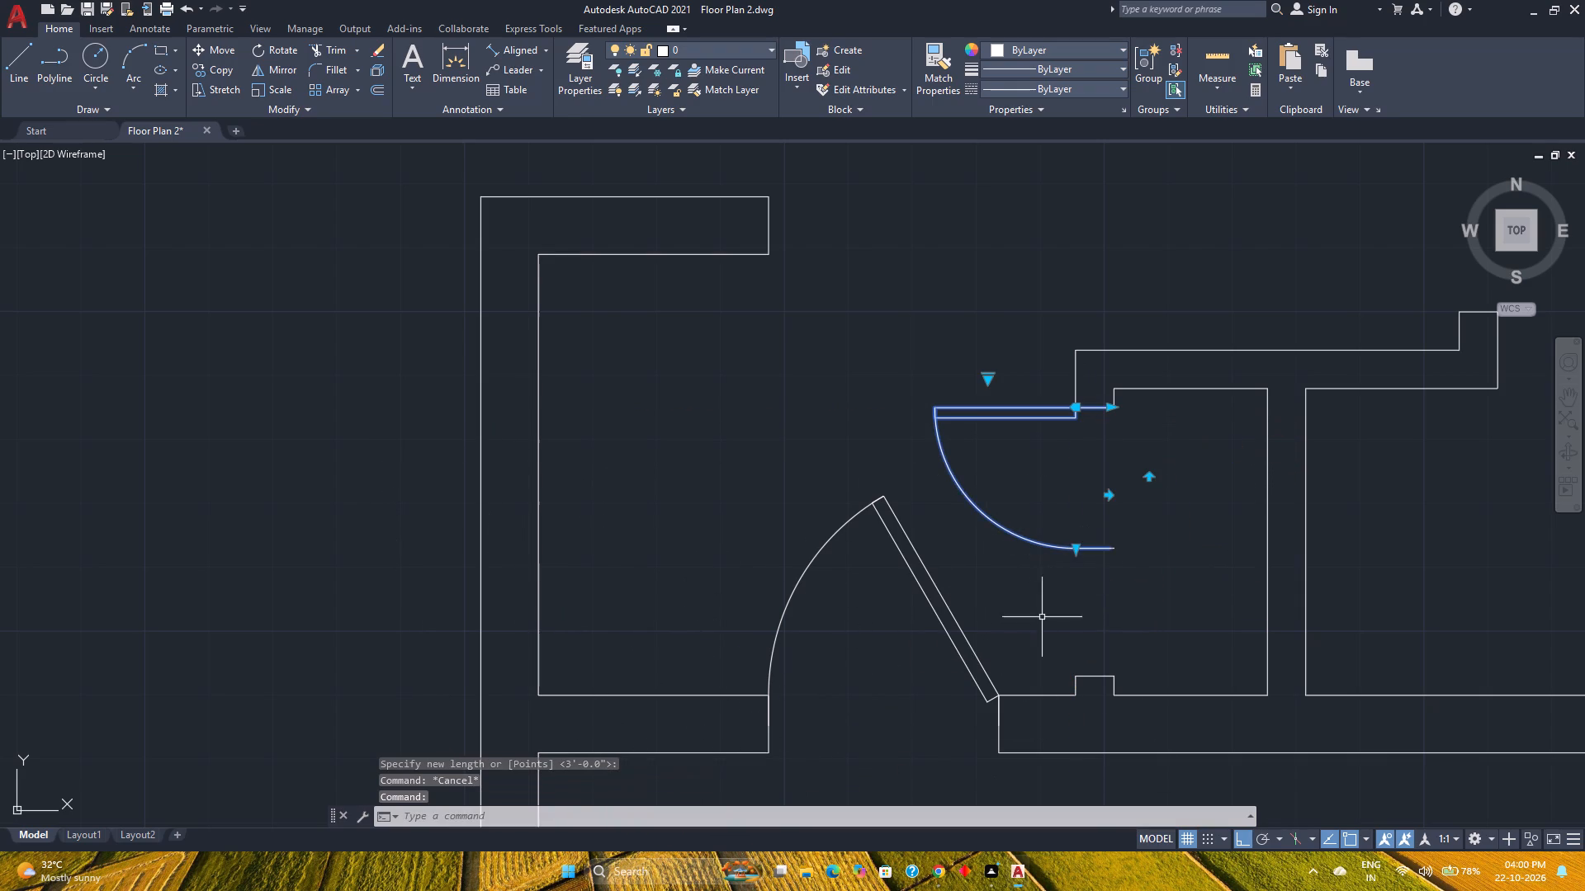
{"action": "scroll", "coordinate": [1085, 574], "scroll_direction": "up", "scroll_amount": 2}
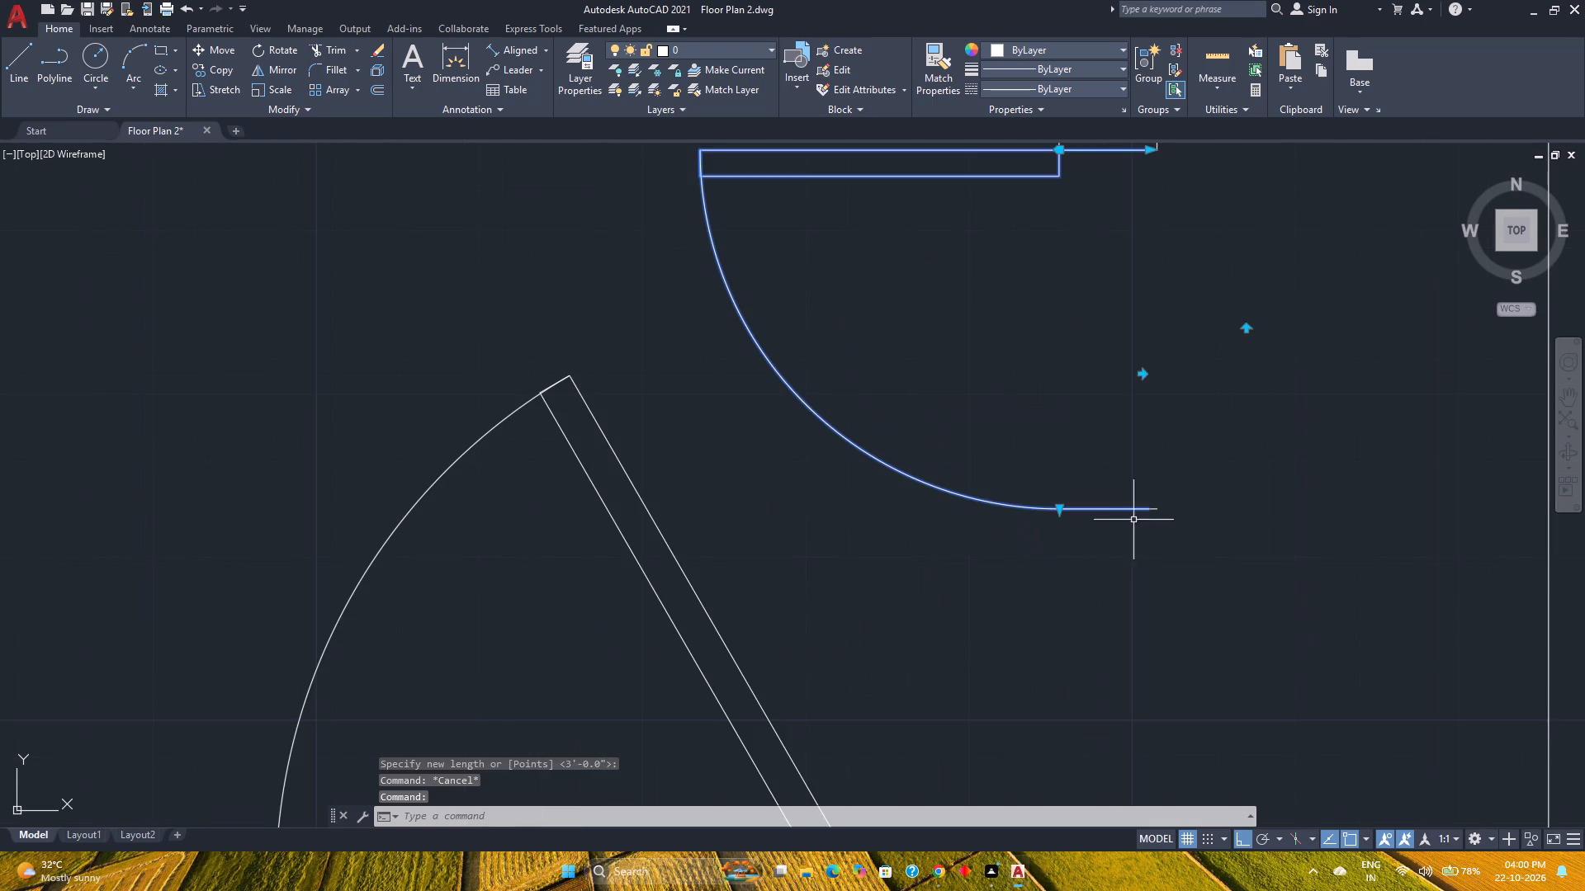
{"action": "scroll", "coordinate": [1147, 504], "scroll_direction": "up", "scroll_amount": 6}
{"action": "key", "text": "Escape"}
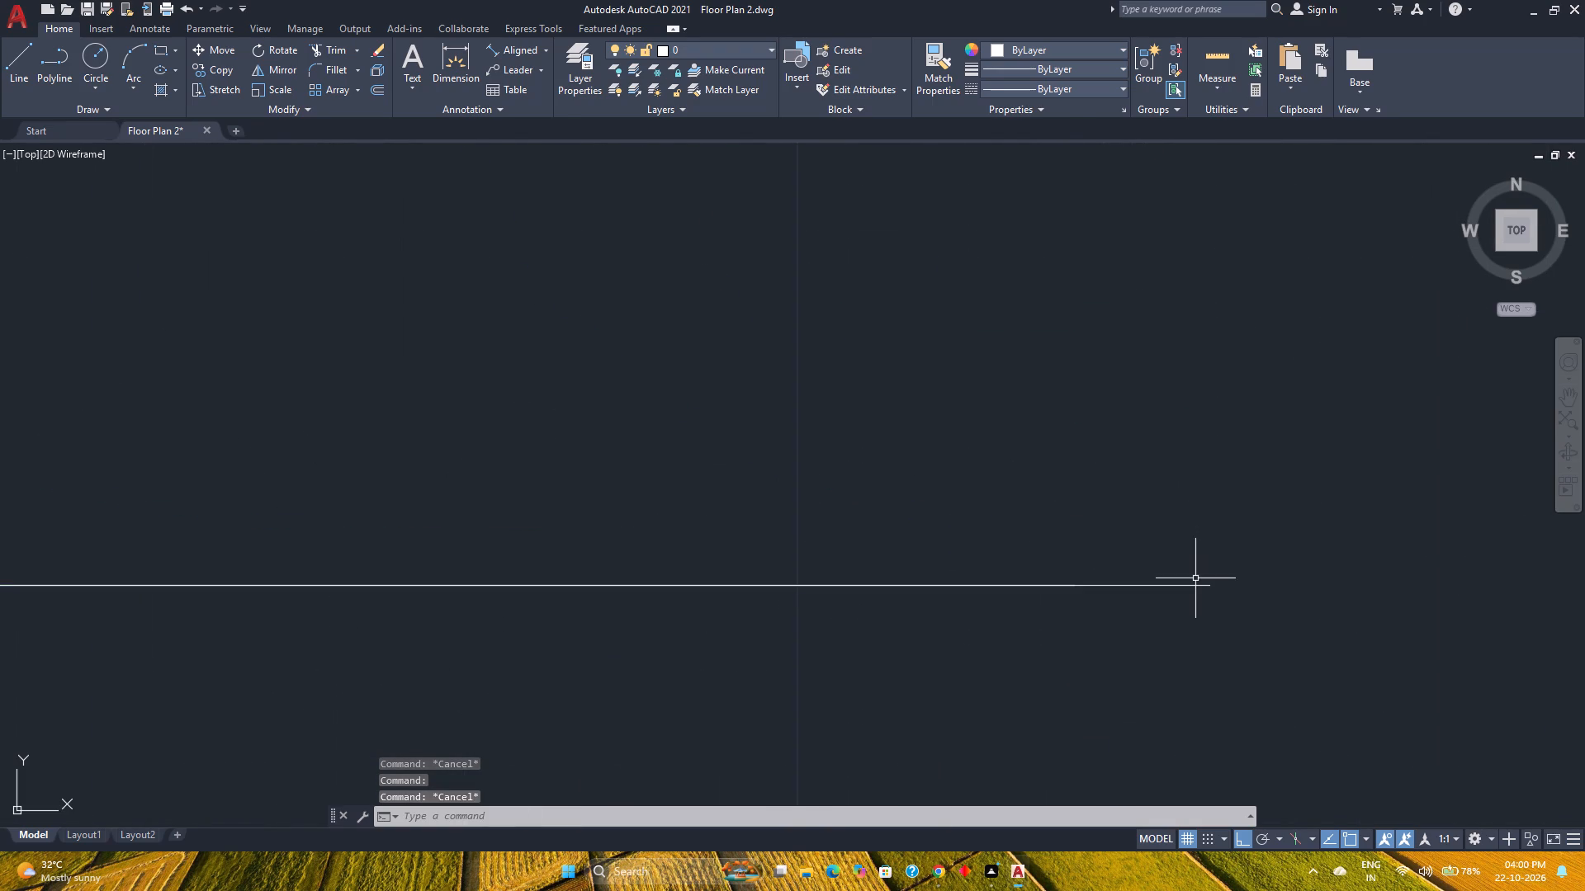
{"action": "left_click", "coordinate": [1196, 585]}
{"action": "scroll", "coordinate": [1159, 575], "scroll_direction": "down", "scroll_amount": 5}
{"action": "key", "text": "Delete"}
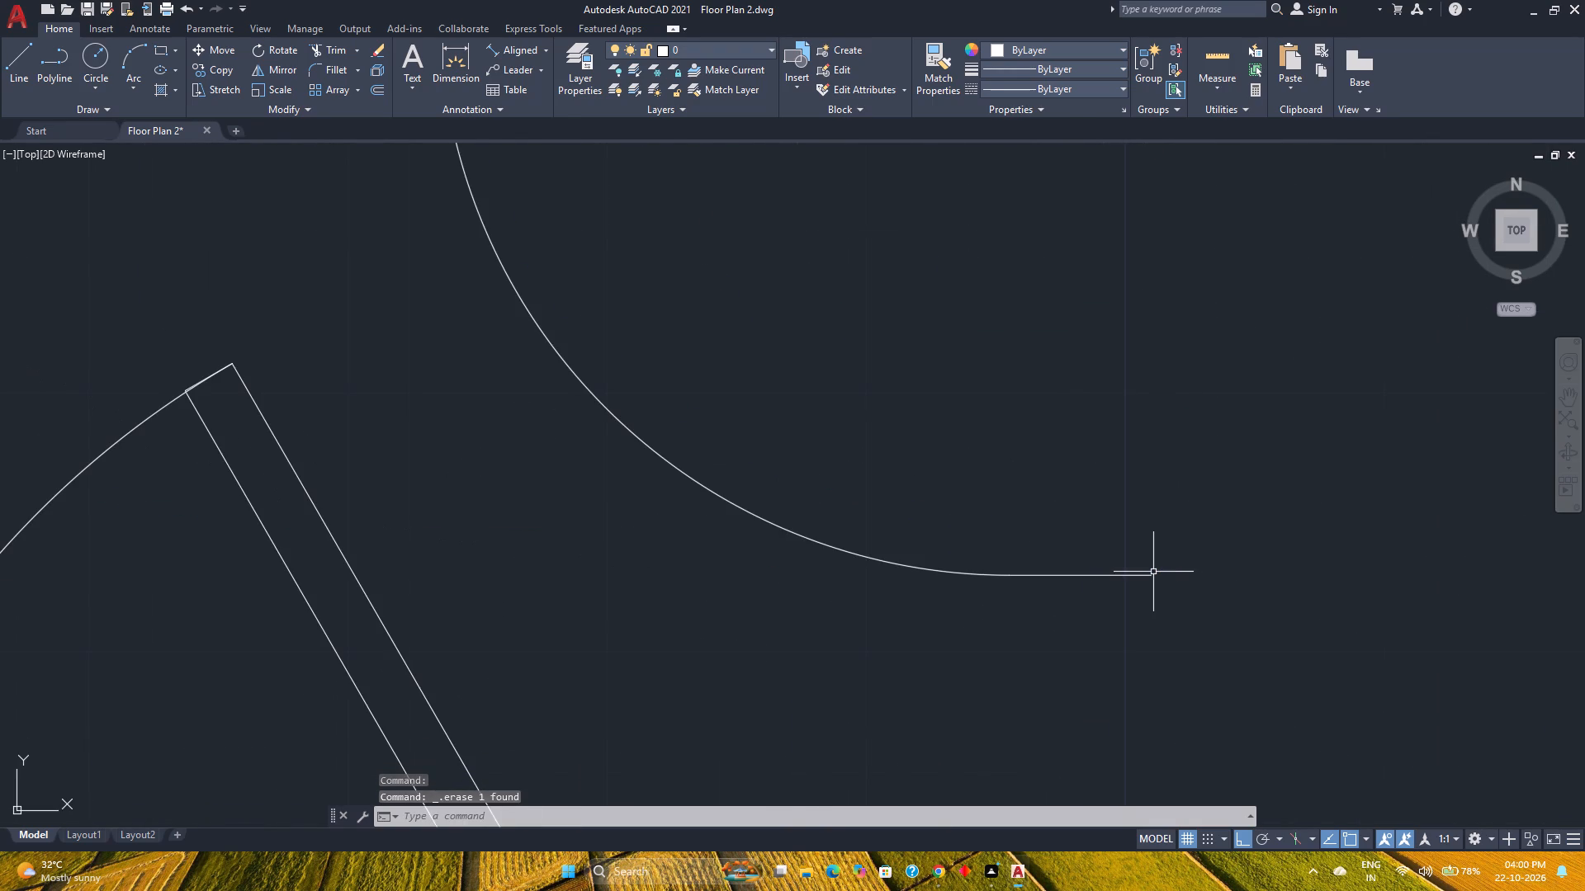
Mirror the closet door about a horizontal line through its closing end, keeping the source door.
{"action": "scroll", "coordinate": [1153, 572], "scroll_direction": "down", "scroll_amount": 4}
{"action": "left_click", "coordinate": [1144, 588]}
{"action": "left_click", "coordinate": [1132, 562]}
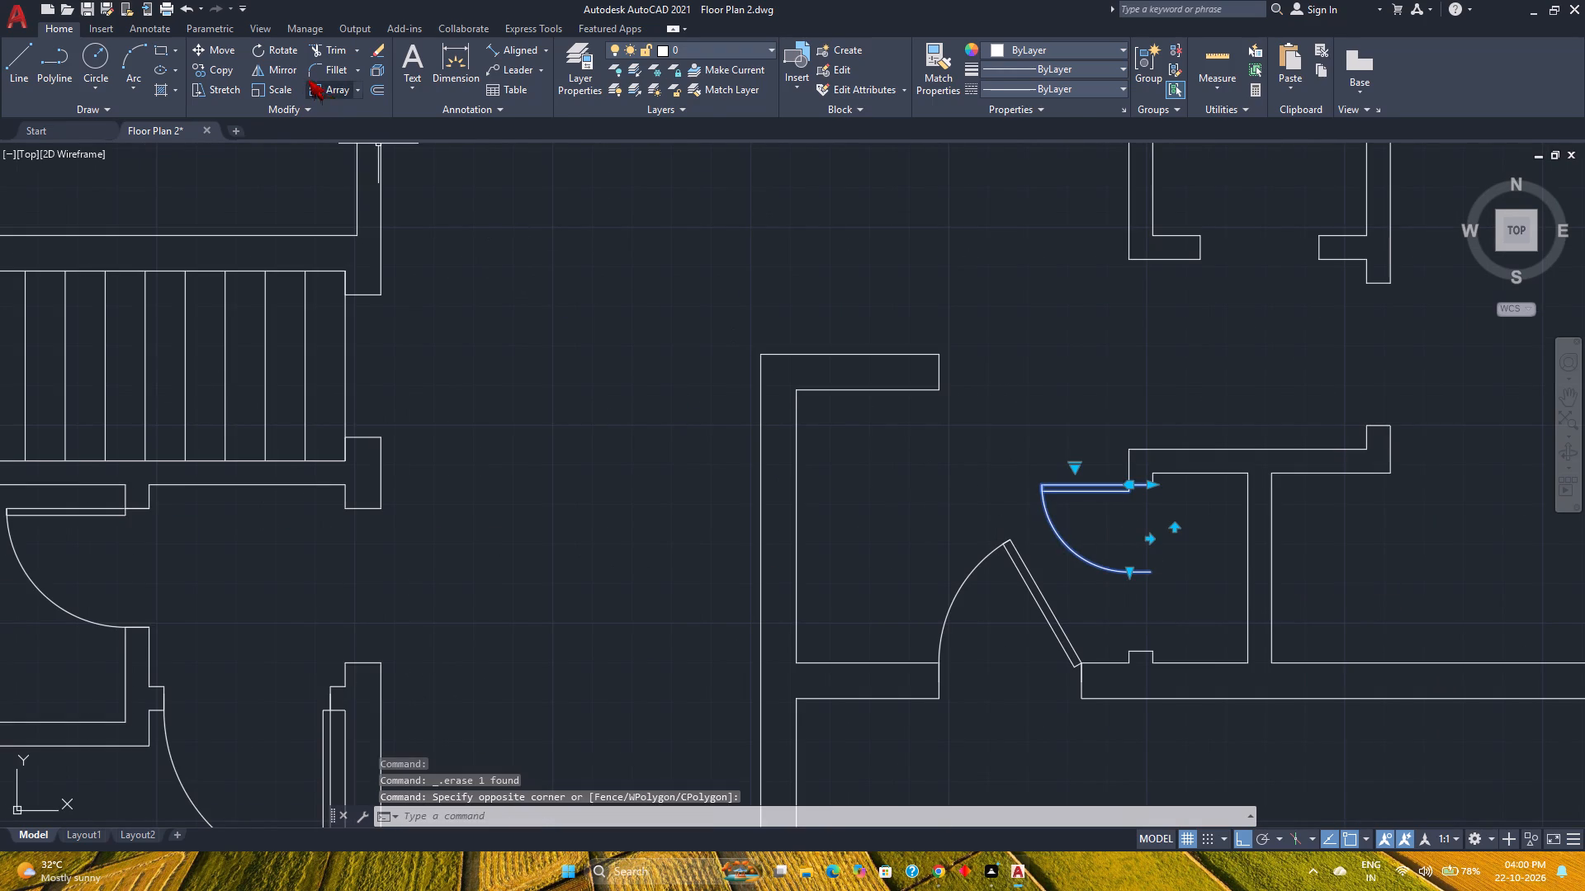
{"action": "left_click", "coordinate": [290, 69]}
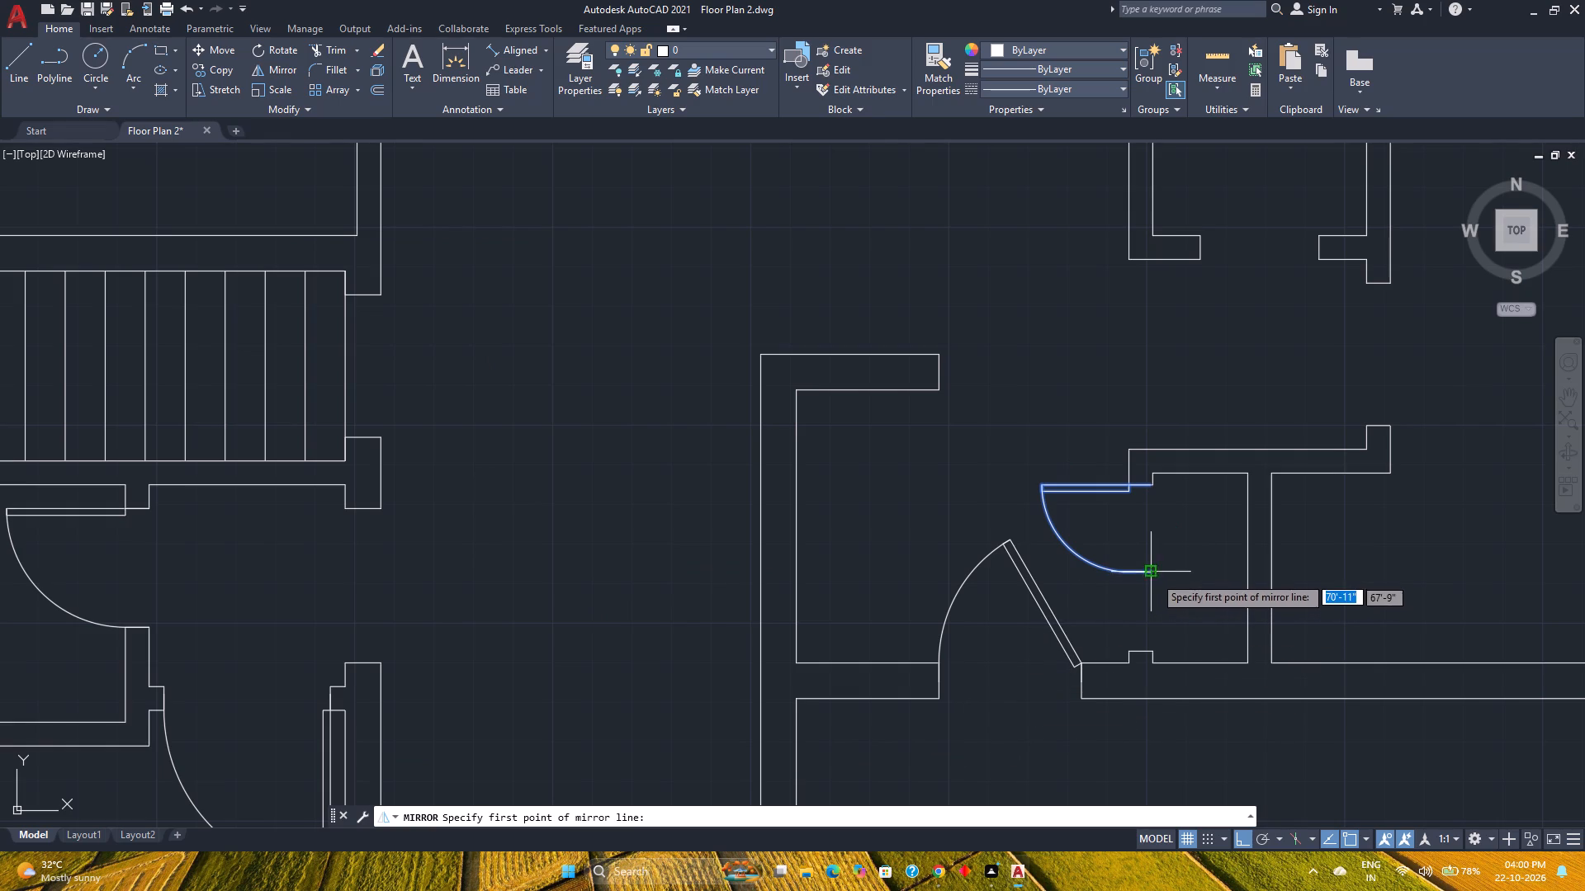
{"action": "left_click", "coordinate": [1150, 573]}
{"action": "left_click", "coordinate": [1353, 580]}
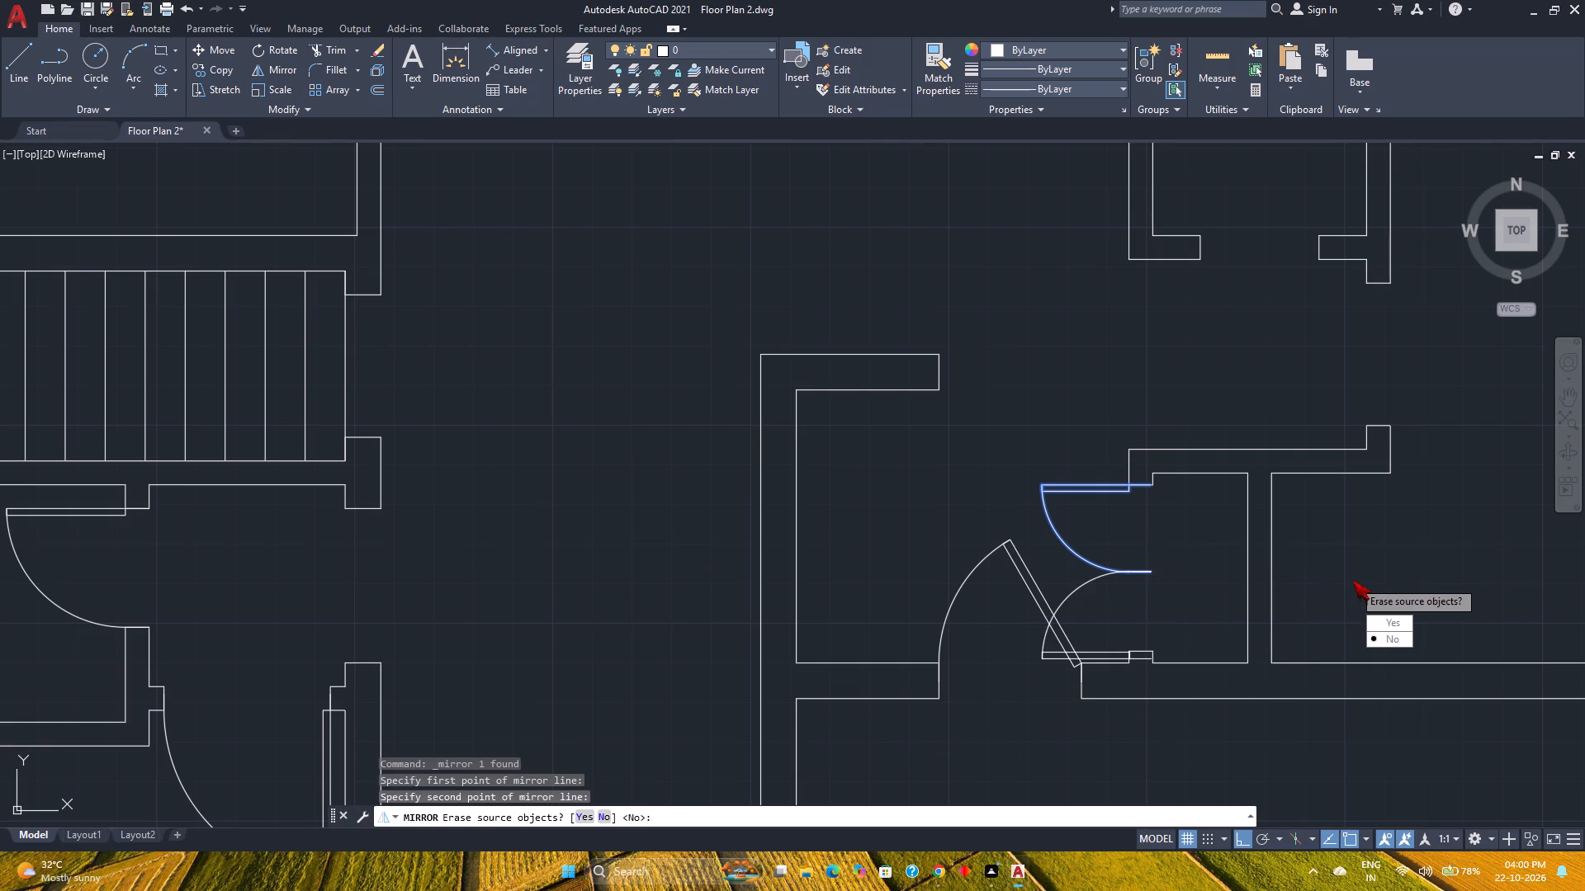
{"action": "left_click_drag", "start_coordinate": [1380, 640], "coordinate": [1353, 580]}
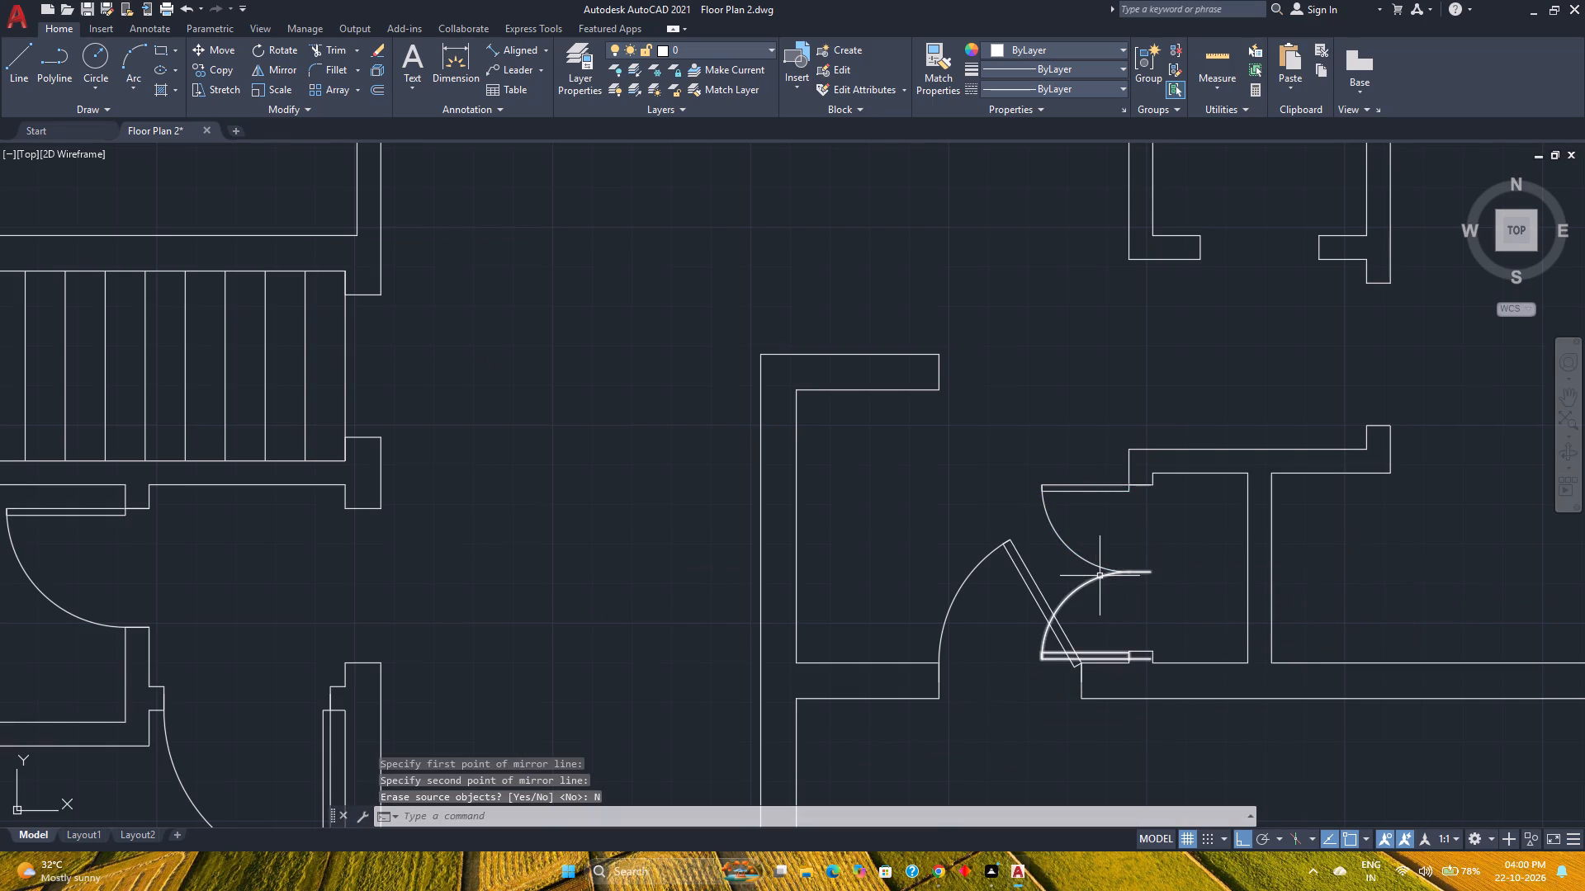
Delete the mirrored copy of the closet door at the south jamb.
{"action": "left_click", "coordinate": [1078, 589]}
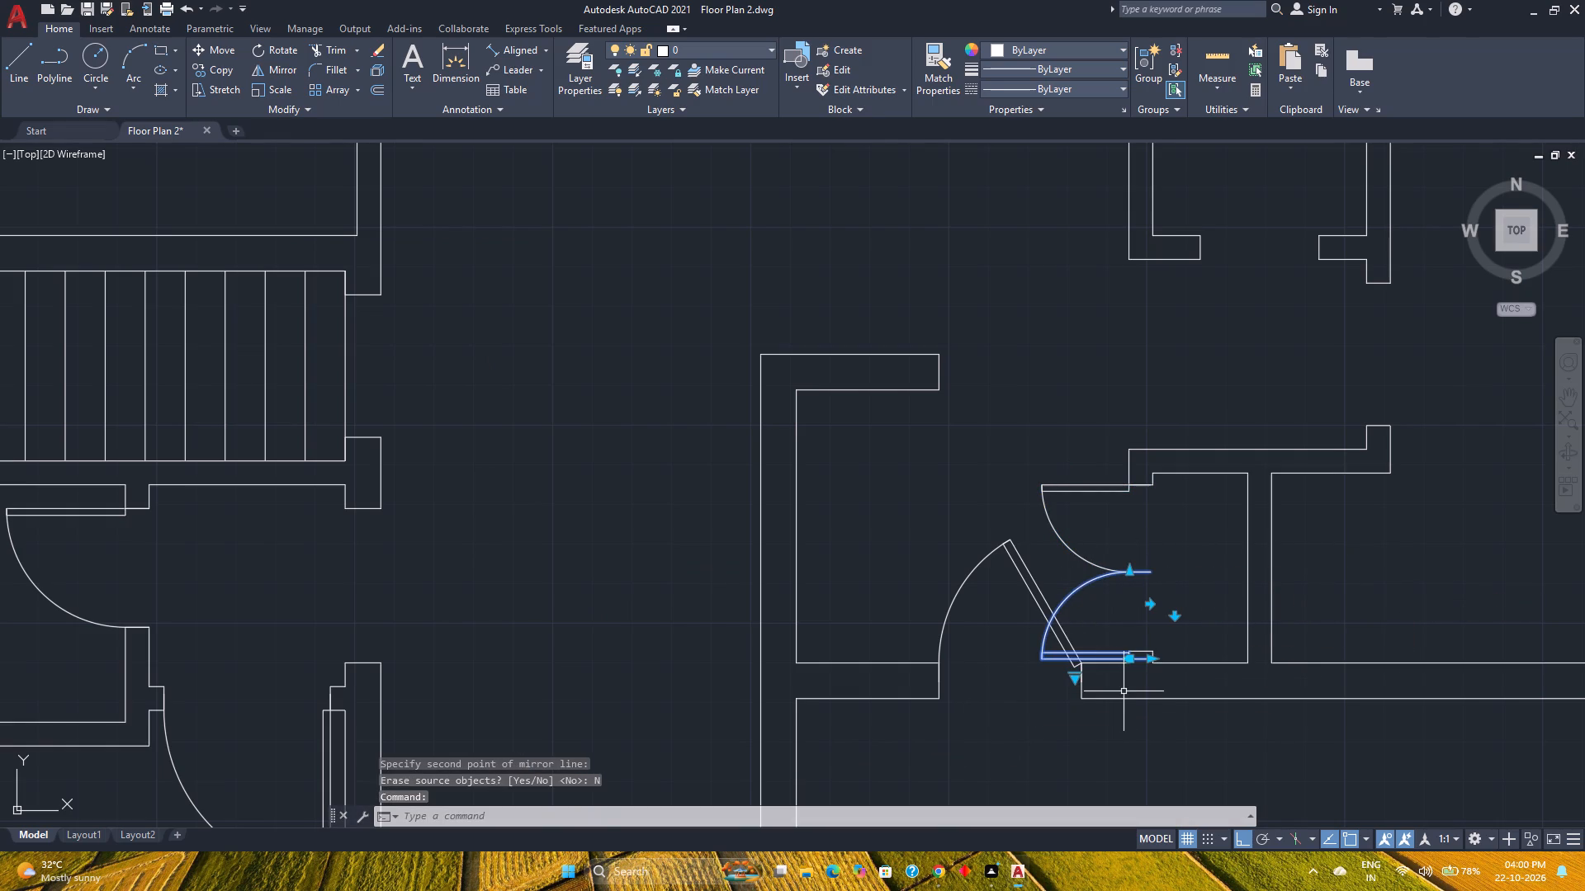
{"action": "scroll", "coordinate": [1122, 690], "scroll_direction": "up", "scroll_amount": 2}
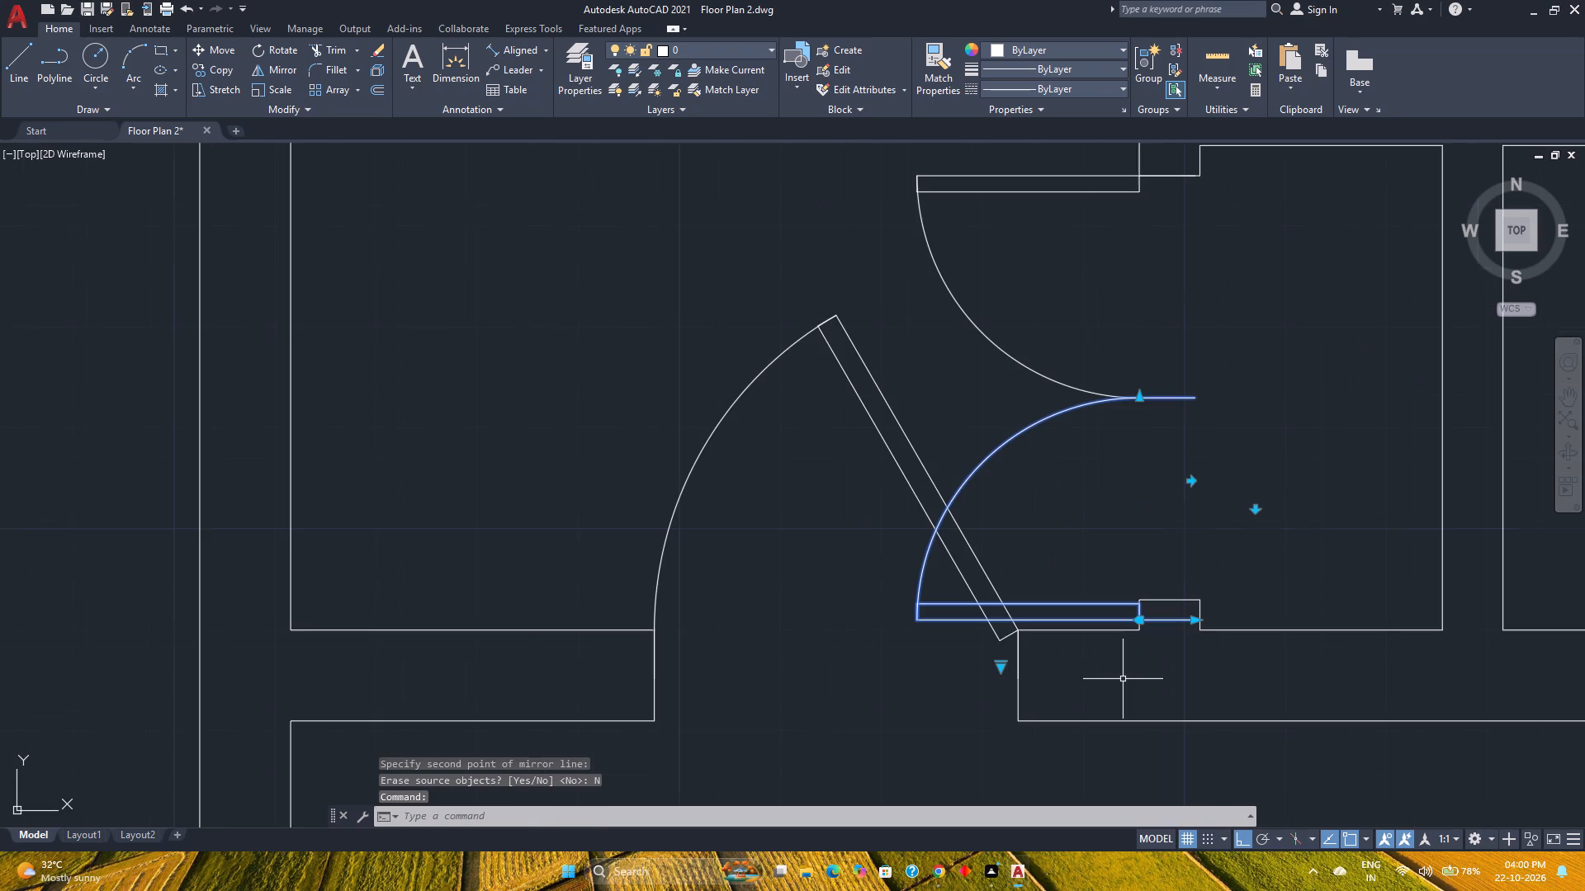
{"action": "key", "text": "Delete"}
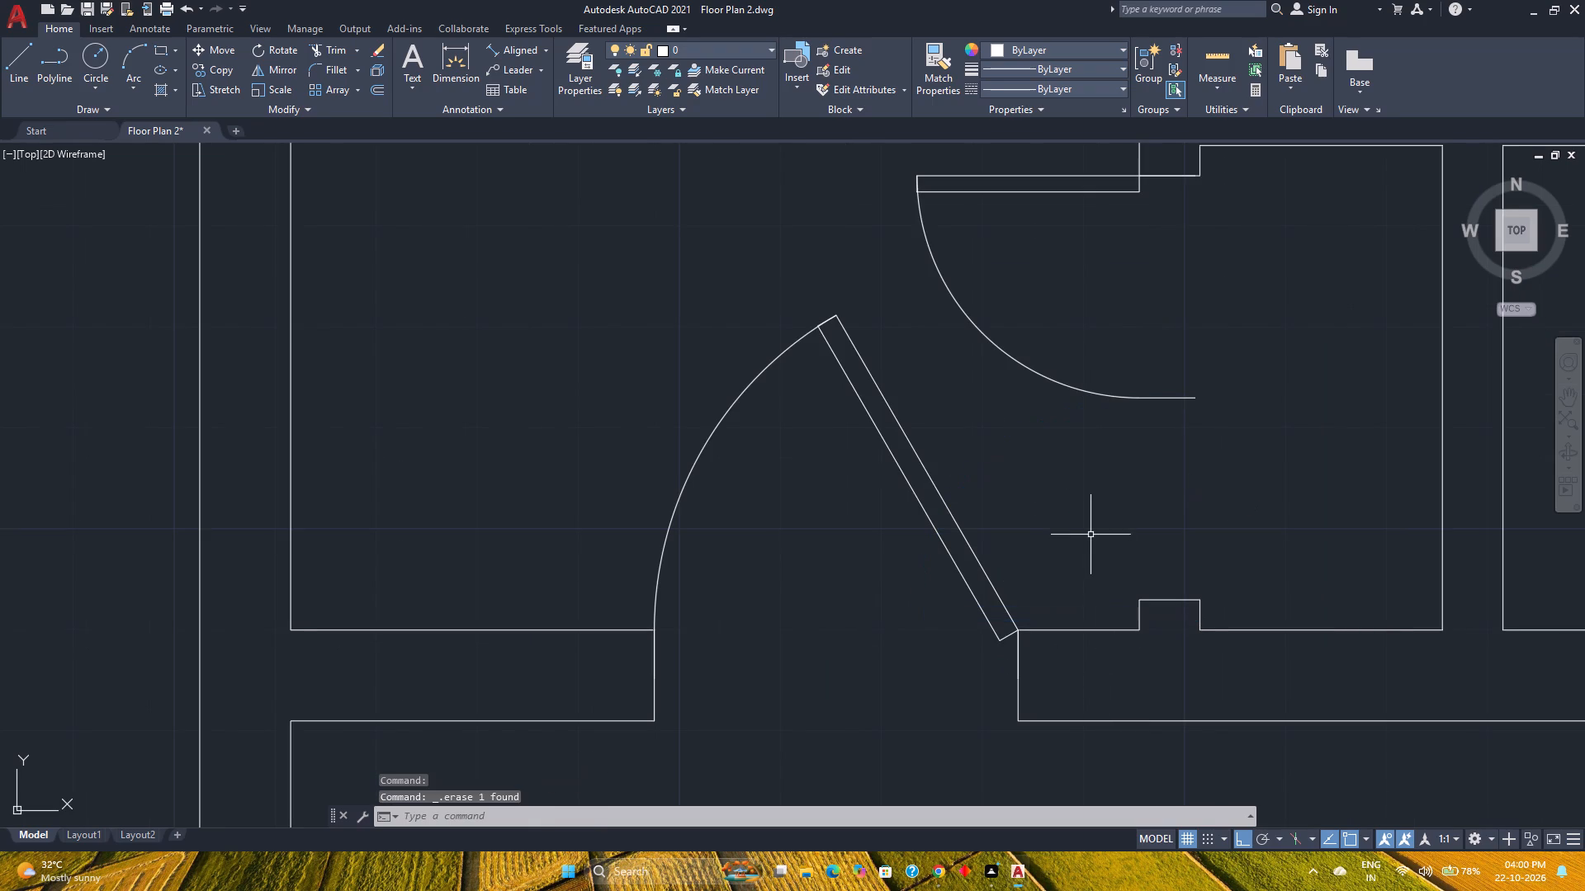
Measure the gap between the closet door's closing end and the closet's south jamb.
{"action": "middle_click_drag", "start_coordinate": [1091, 535], "coordinate": [1008, 676]}
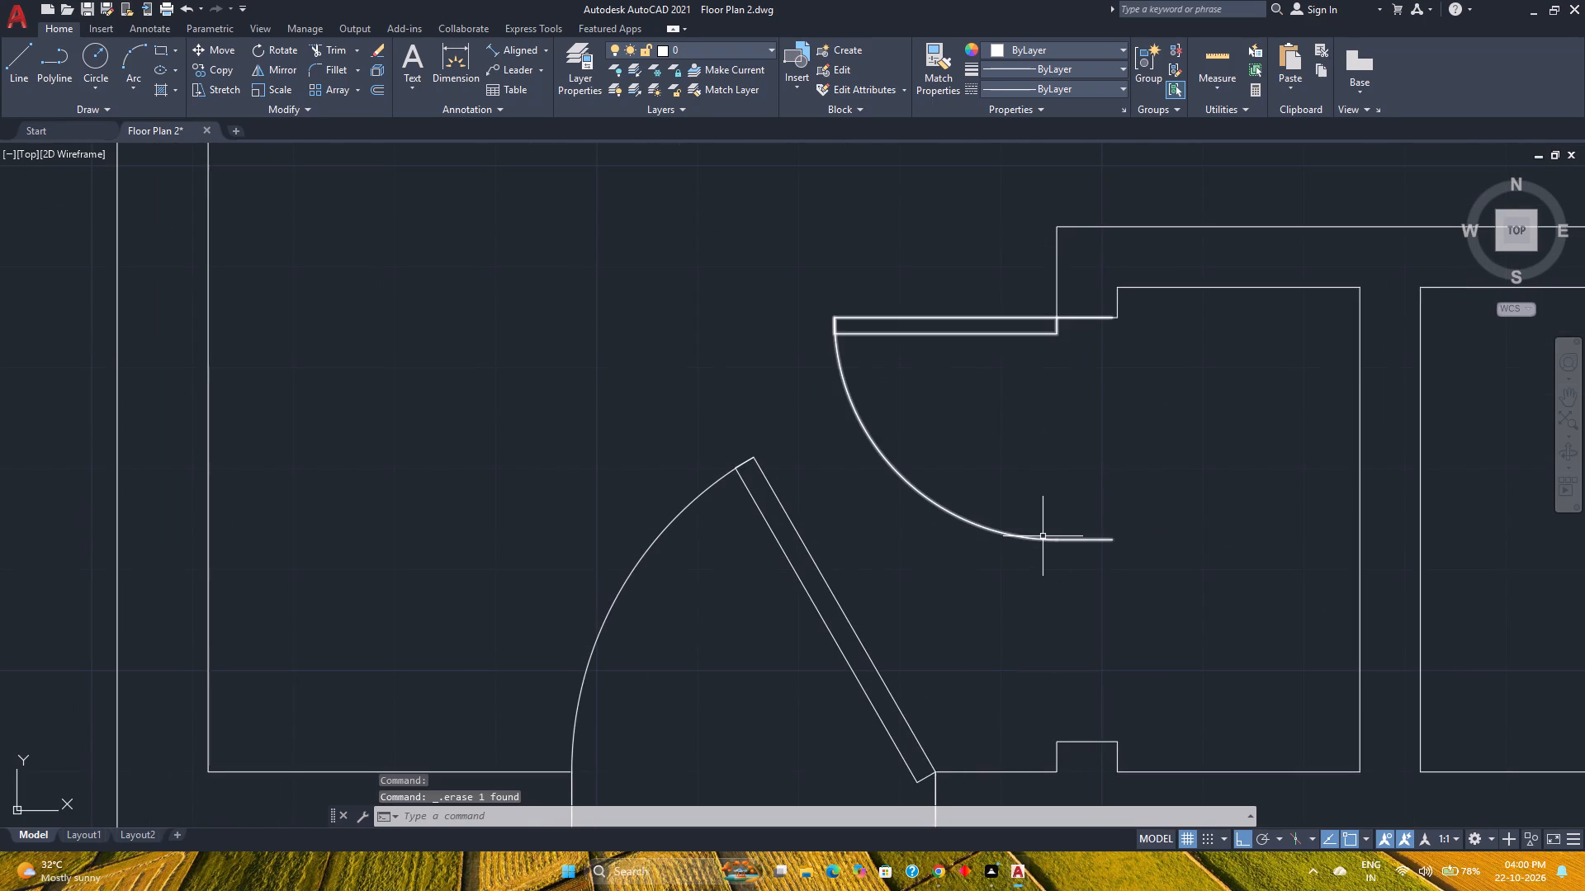
{"action": "left_click", "coordinate": [1228, 51]}
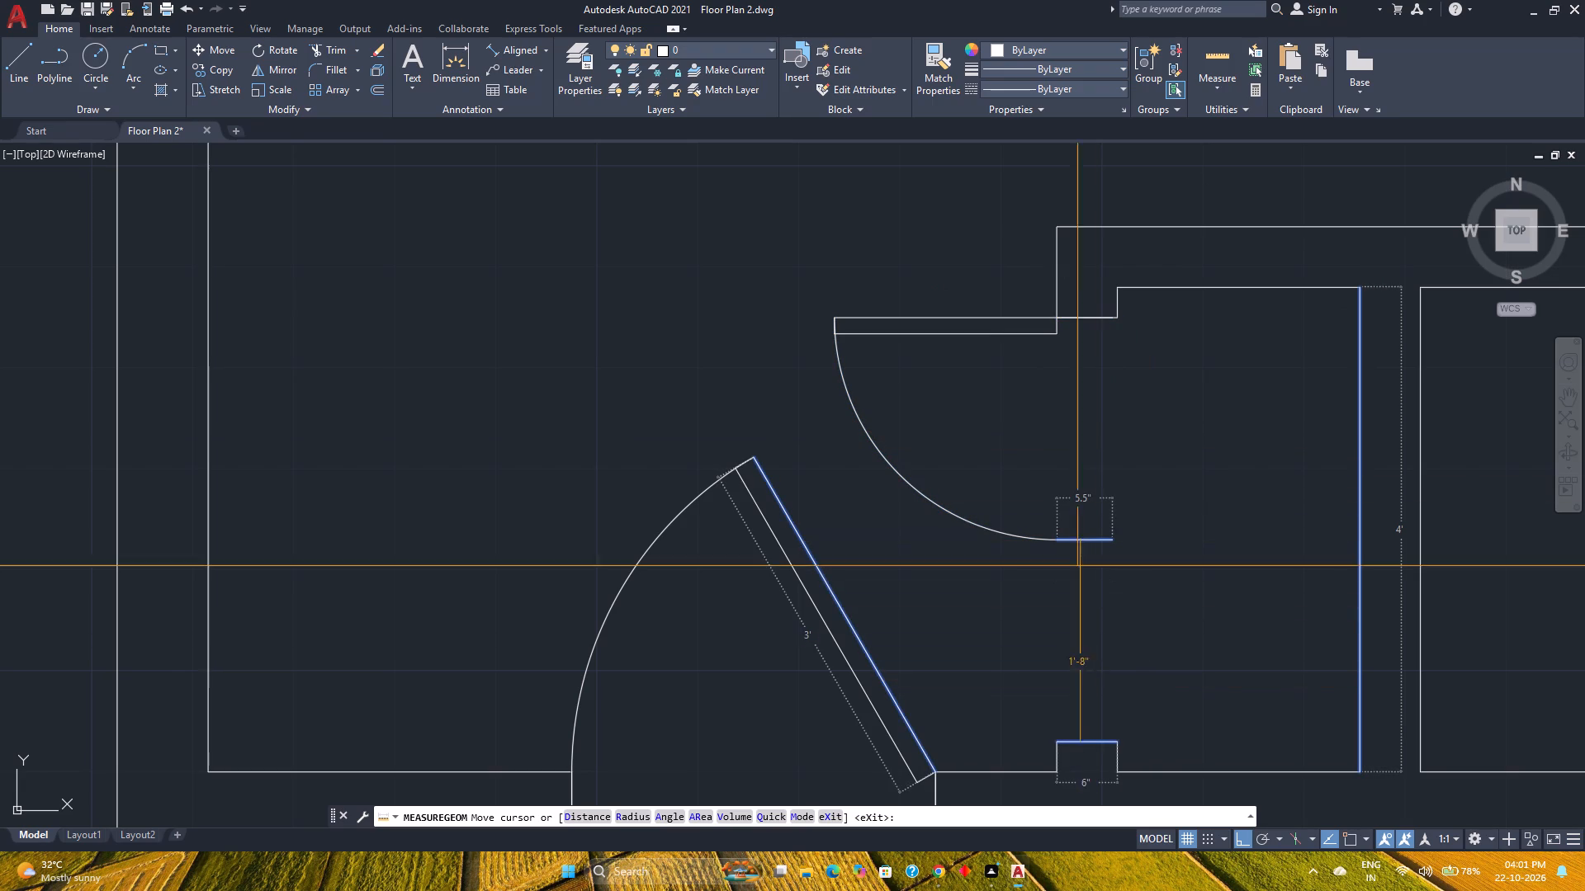
{"action": "key", "text": "Escape"}
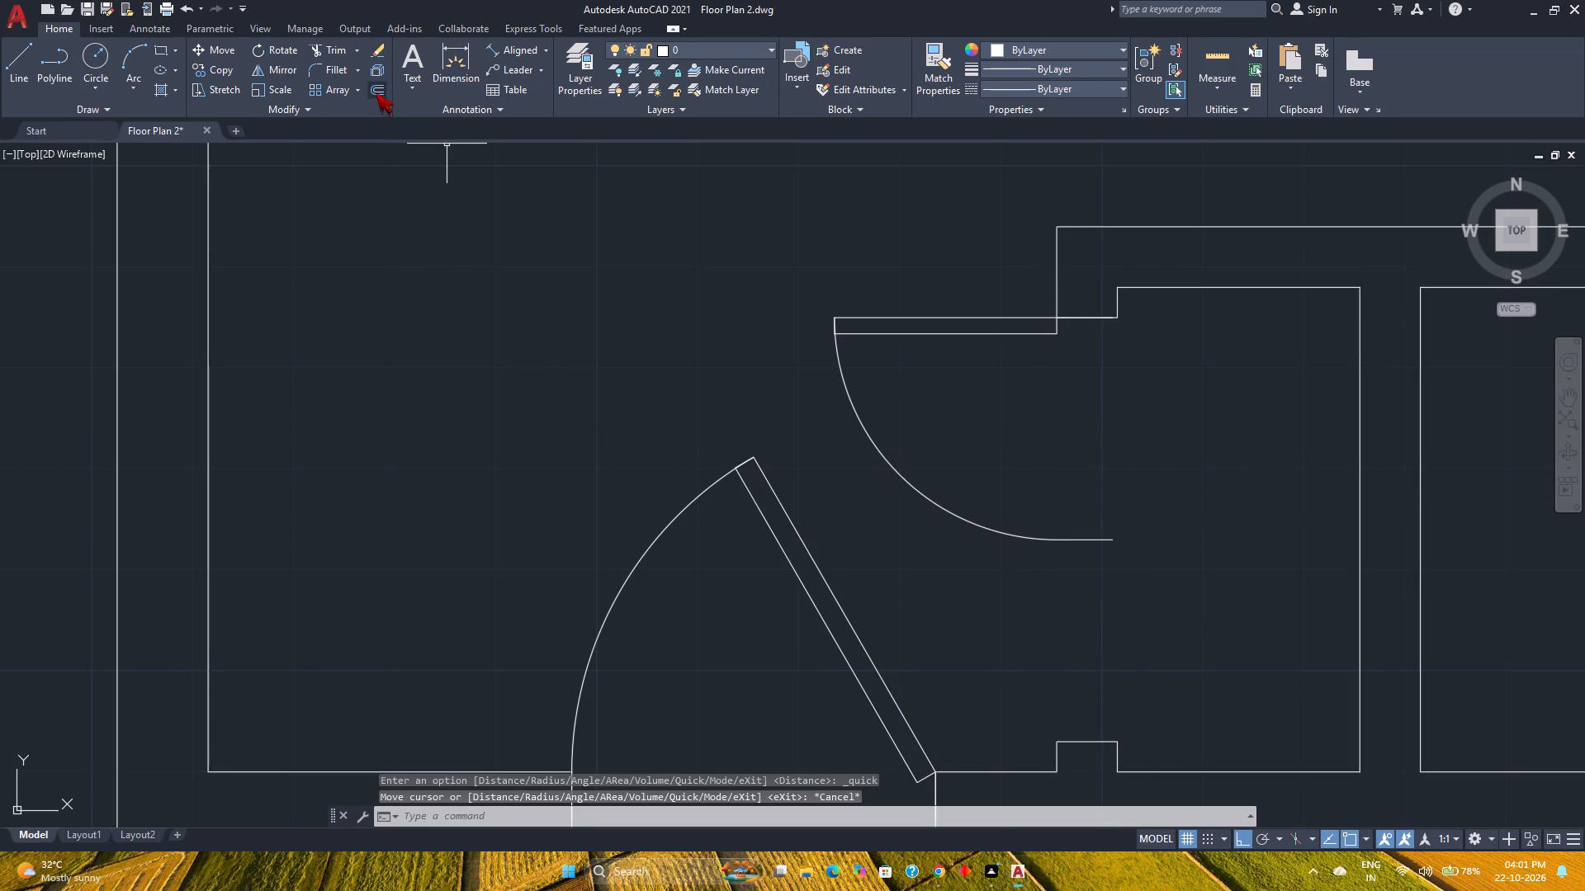
Offset the north edge of the closet's south jamb 1'9" northward as a guide line.
{"action": "left_click", "coordinate": [376, 92]}
{"action": "key", "text": "1"}
{"action": "type", "text": "'9"}
{"action": "key", "text": "shift+quotedbl"}
{"action": "key", "text": "Return"}
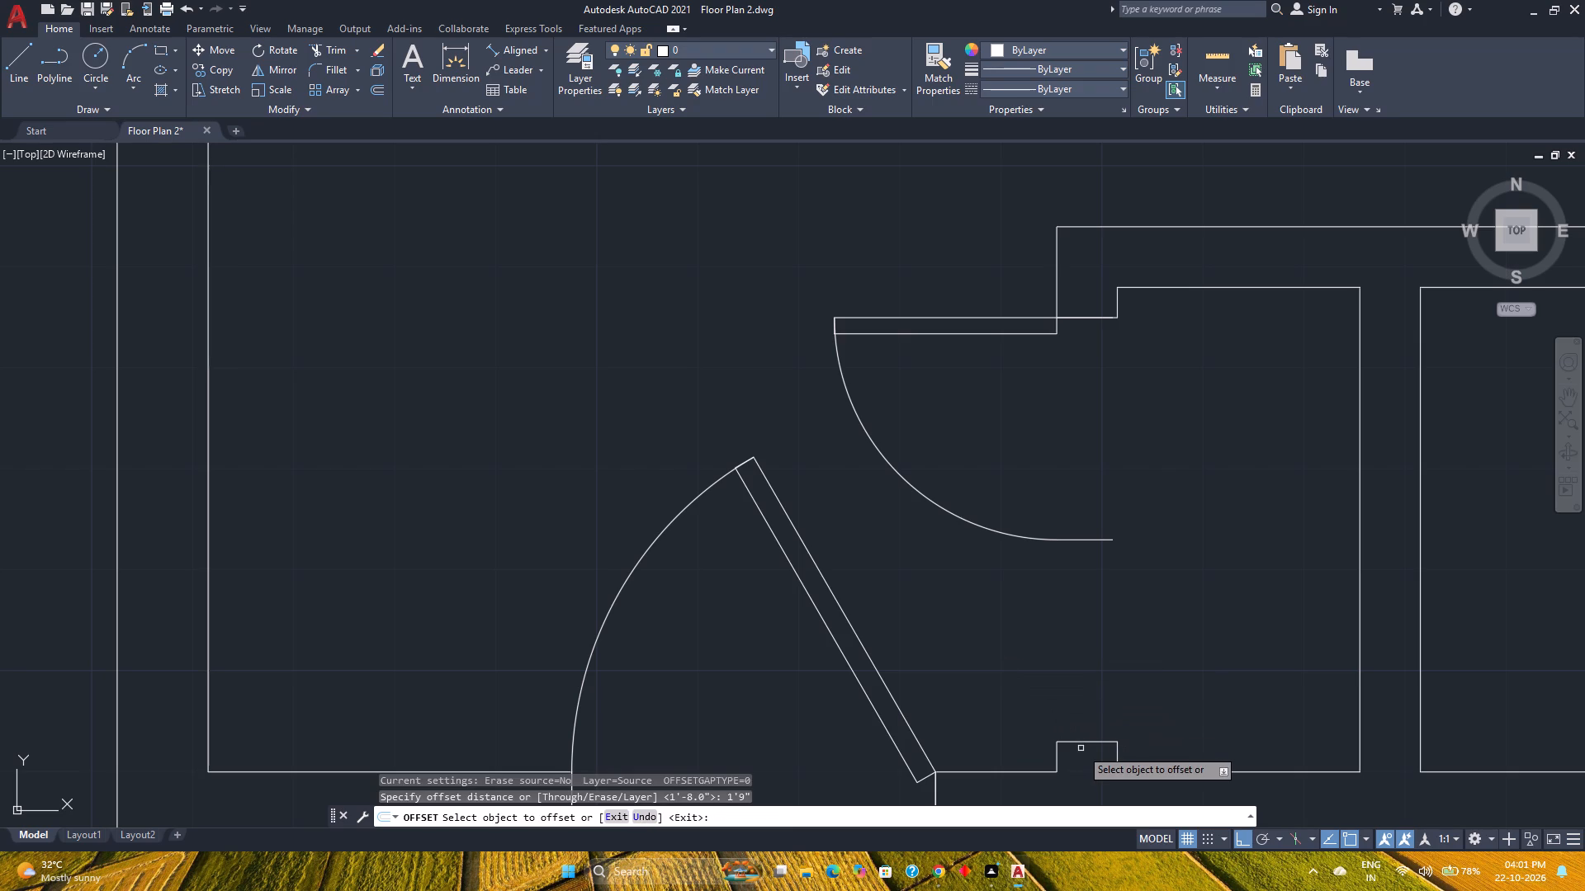
{"action": "left_click", "coordinate": [1085, 742]}
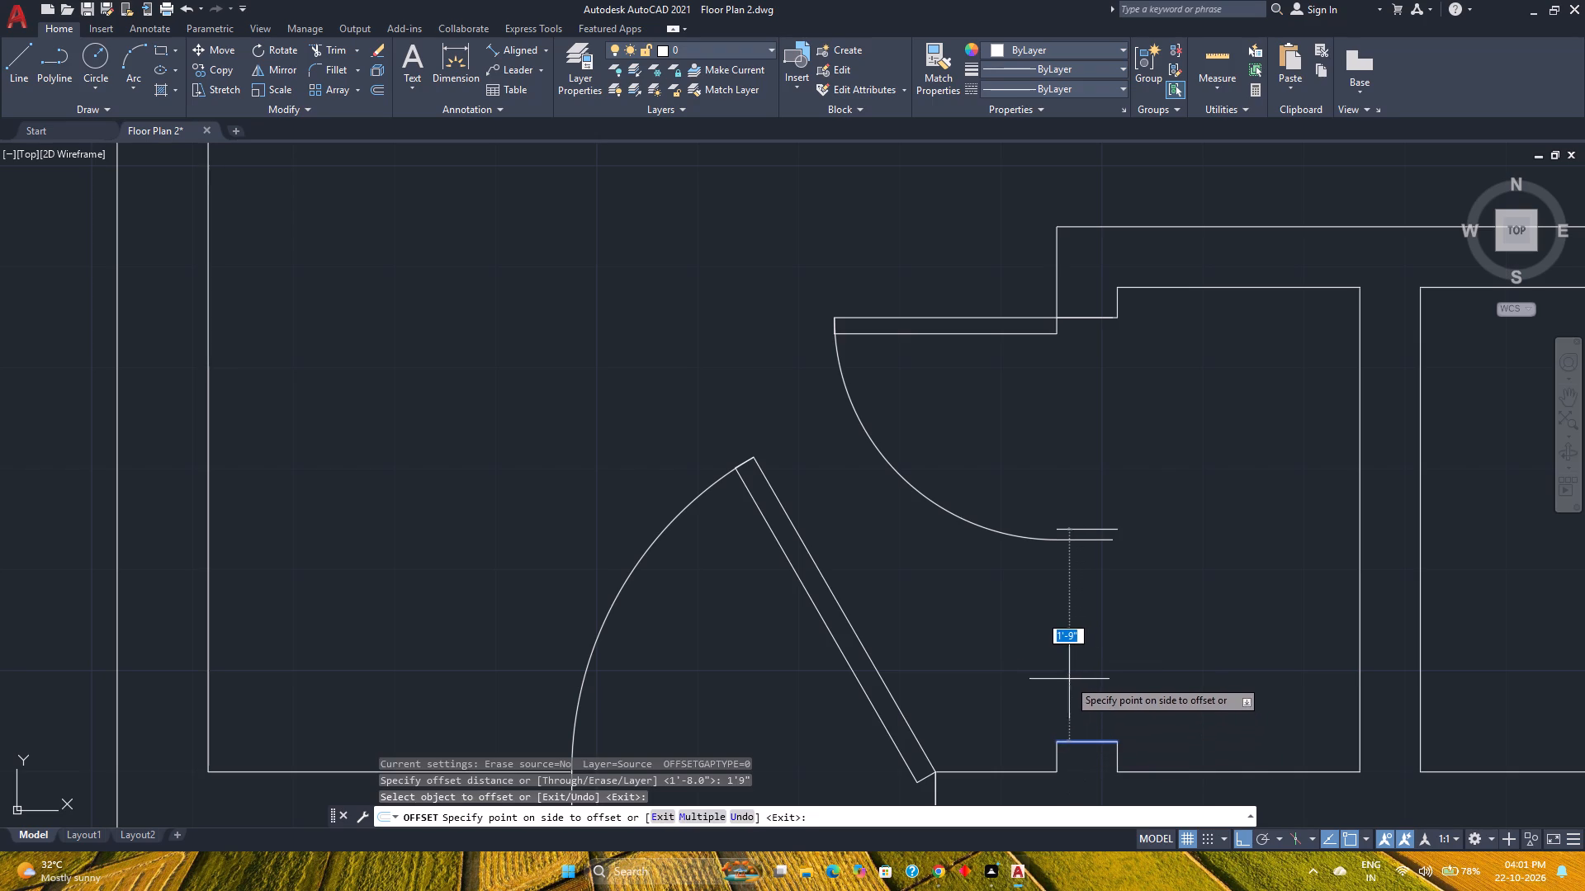
{"action": "left_click", "coordinate": [1067, 673]}
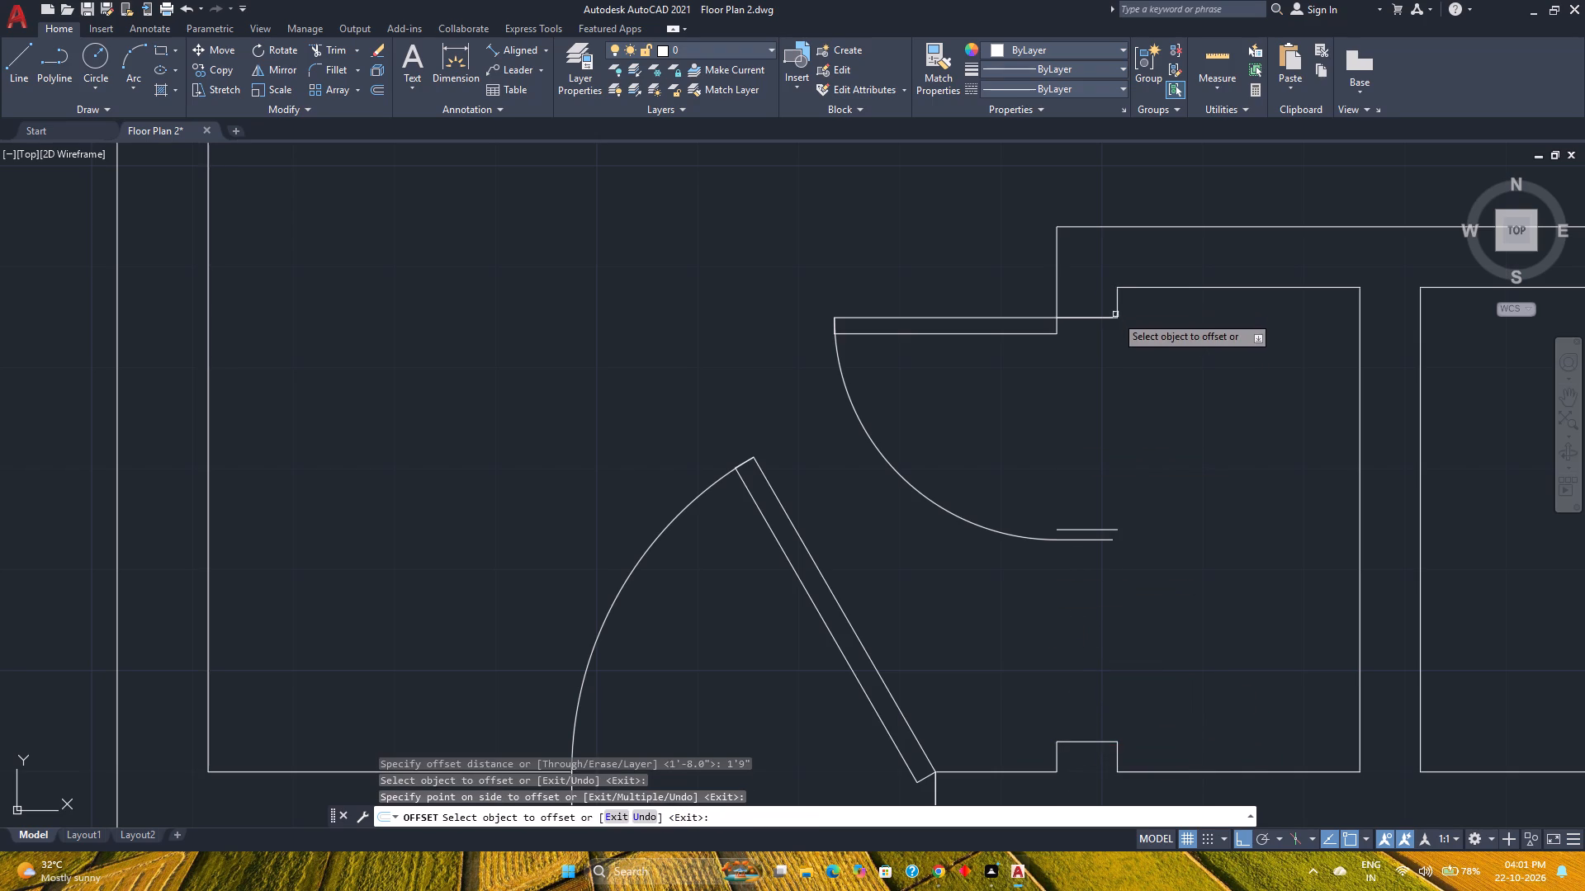
{"action": "left_click", "coordinate": [1115, 316]}
{"action": "key", "text": "Escape"}
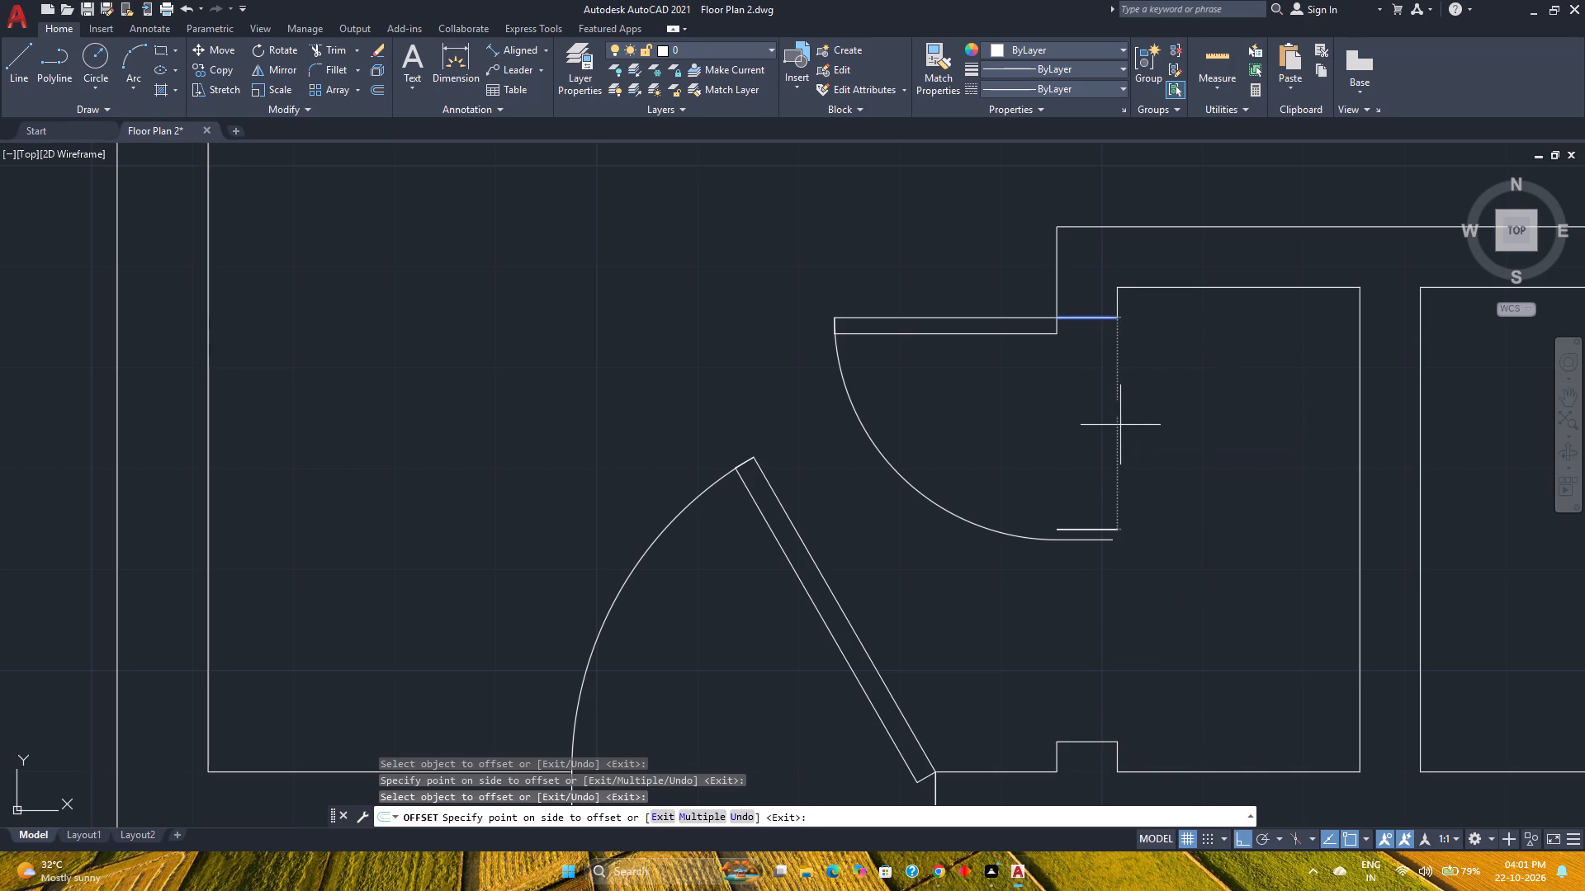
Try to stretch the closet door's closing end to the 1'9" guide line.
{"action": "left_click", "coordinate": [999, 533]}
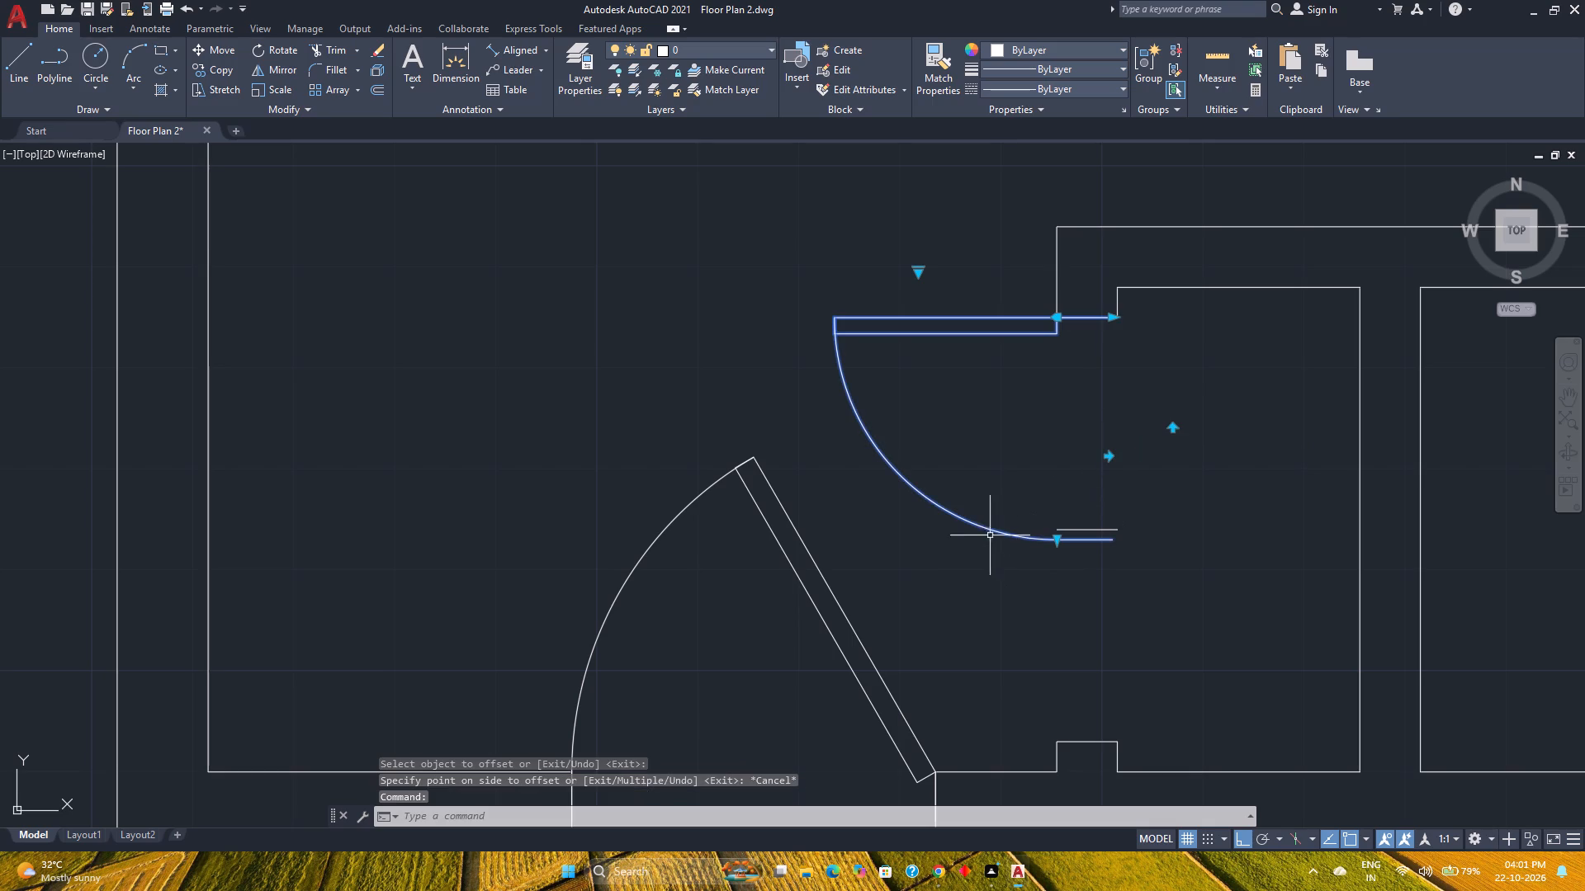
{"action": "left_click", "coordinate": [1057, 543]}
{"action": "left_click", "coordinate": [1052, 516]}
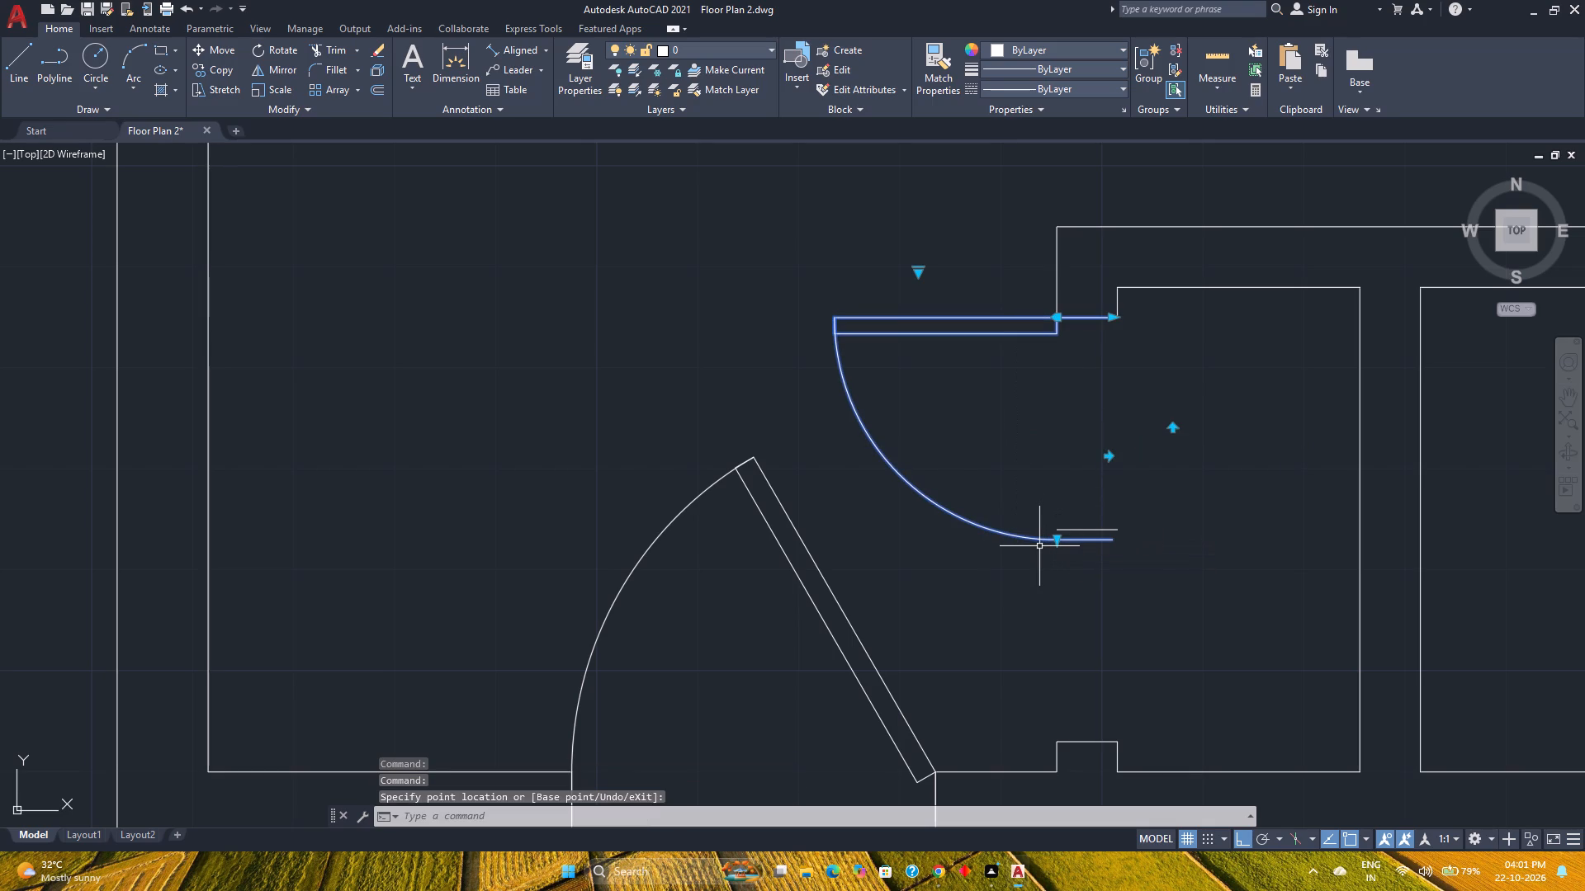
Scale the closet door by reference from its hinge corner so its closing end meets the 1'9" guide line.
{"action": "key", "text": "e"}
{"action": "key", "text": "c"}
{"action": "key", "text": "BackSpace"}
{"action": "key", "text": "BackSpace"}
{"action": "key", "text": "s"}
{"action": "key", "text": "c"}
{"action": "key", "text": "Return"}
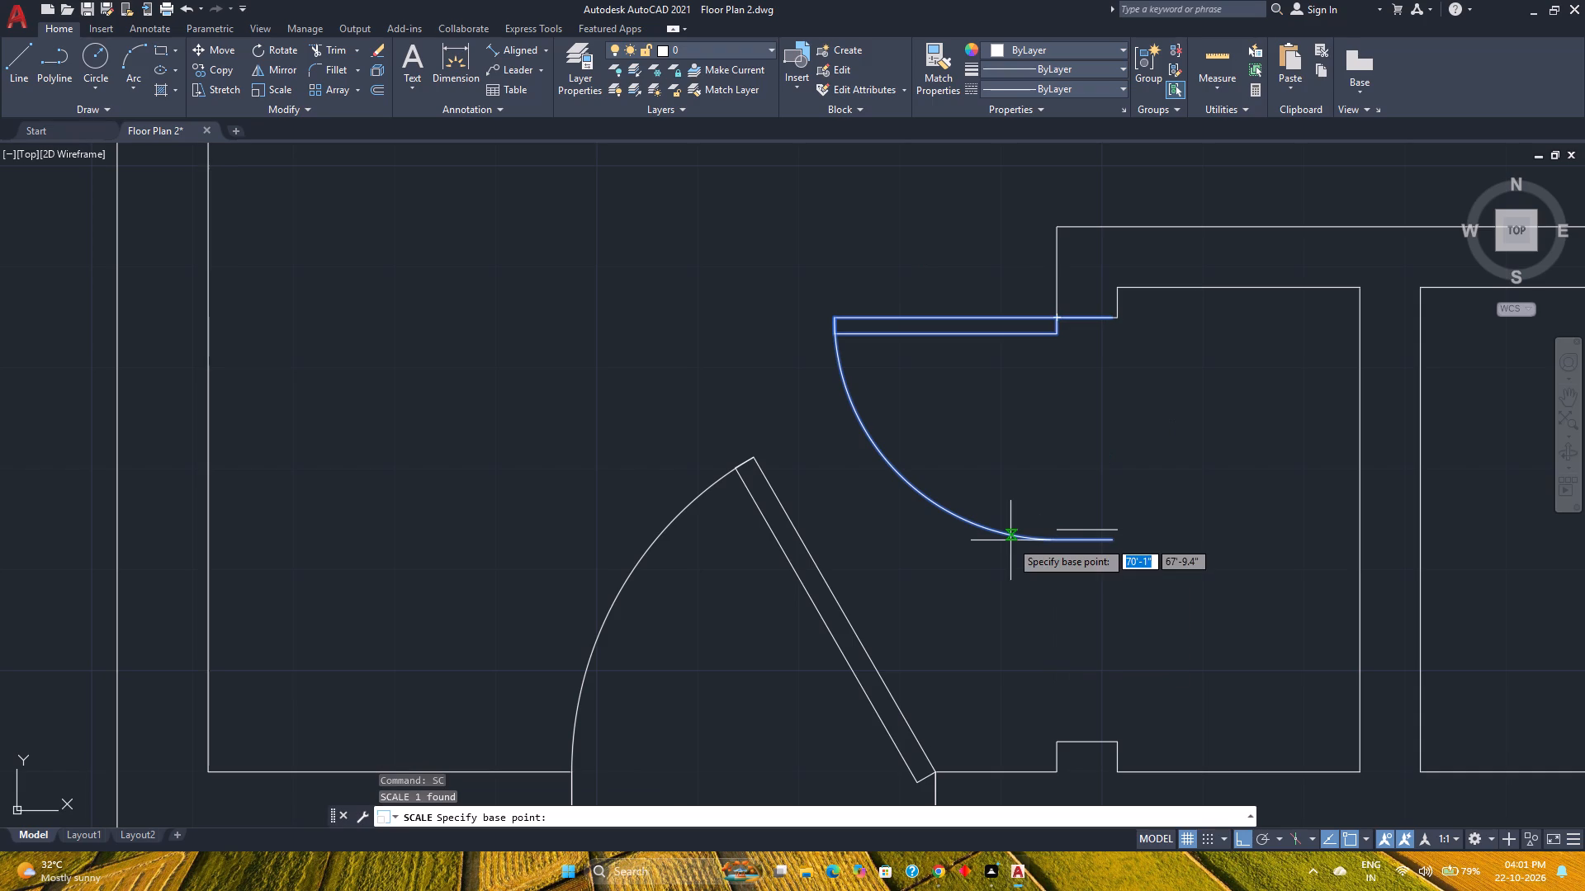
{"action": "left_click", "coordinate": [1059, 318]}
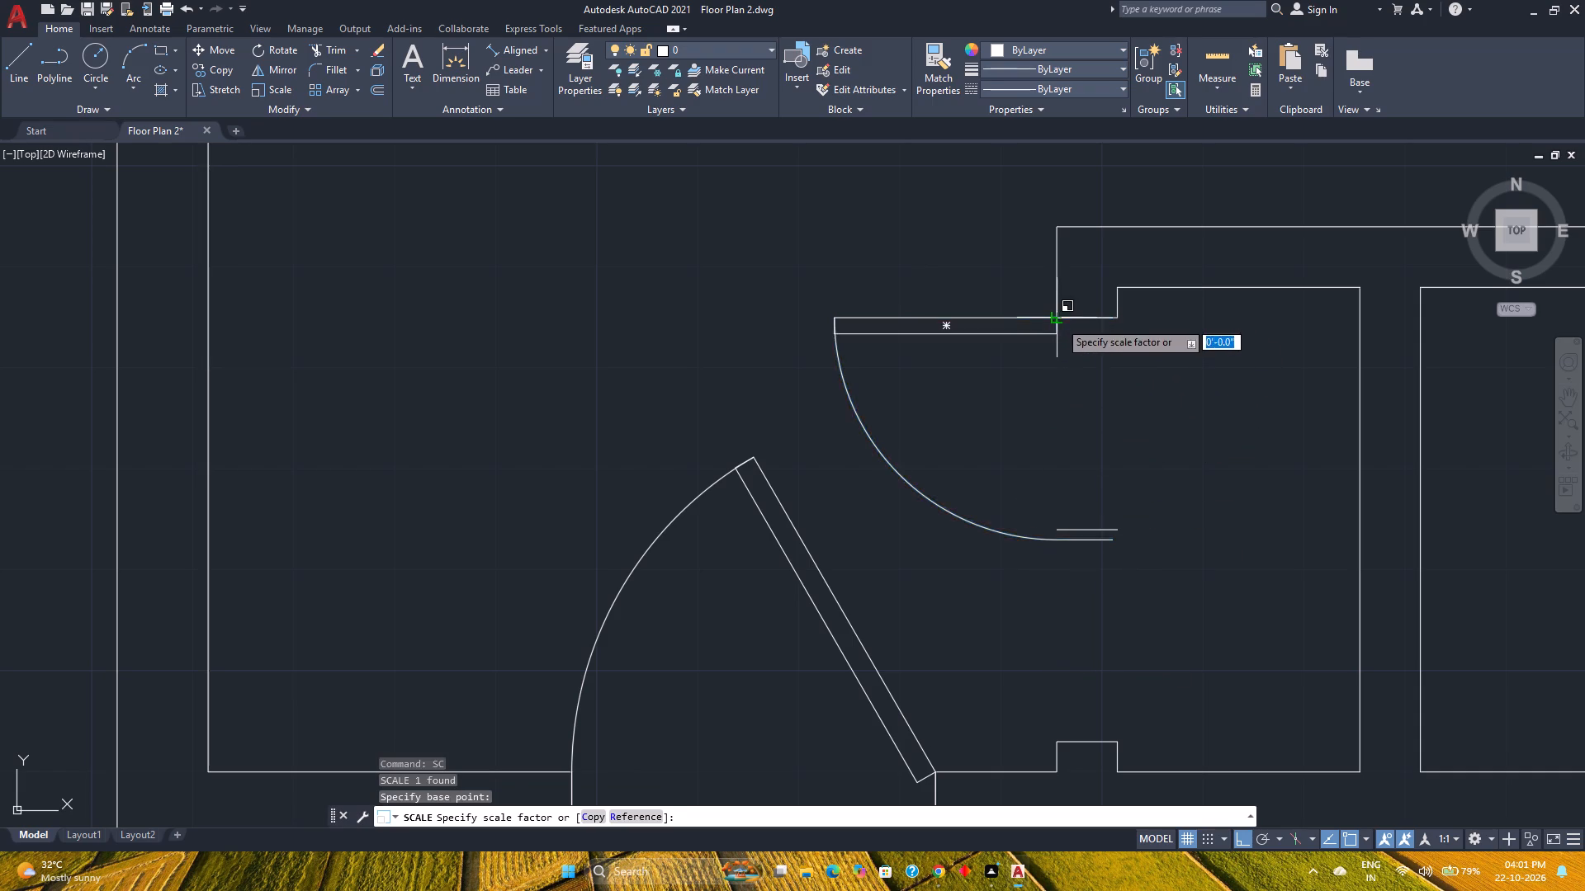
{"action": "left_click", "coordinate": [644, 816]}
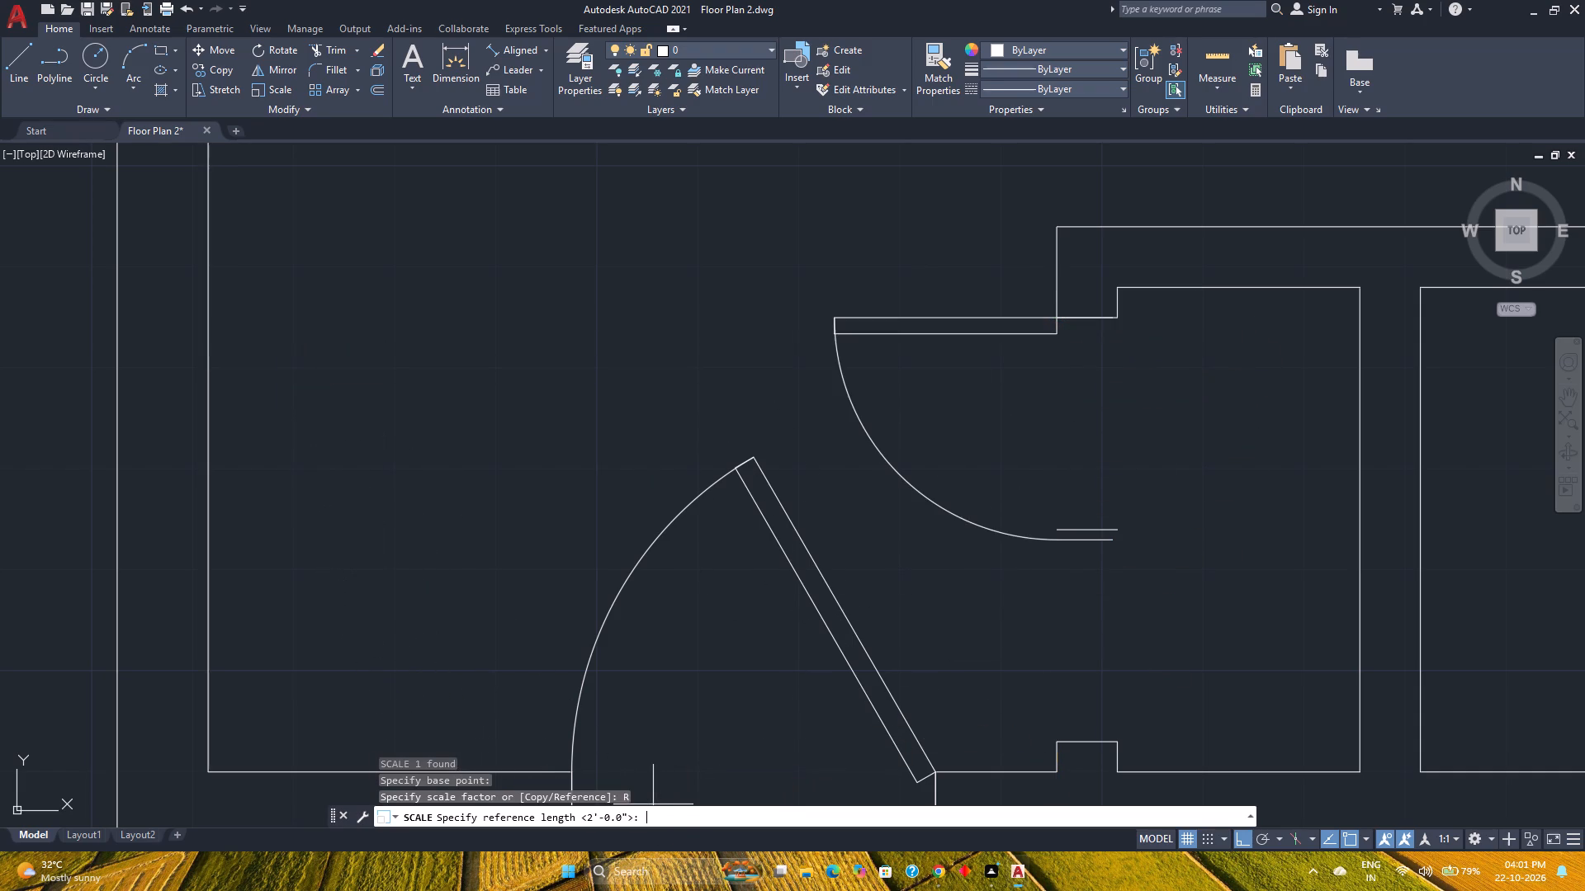
{"action": "left_click", "coordinate": [1062, 318]}
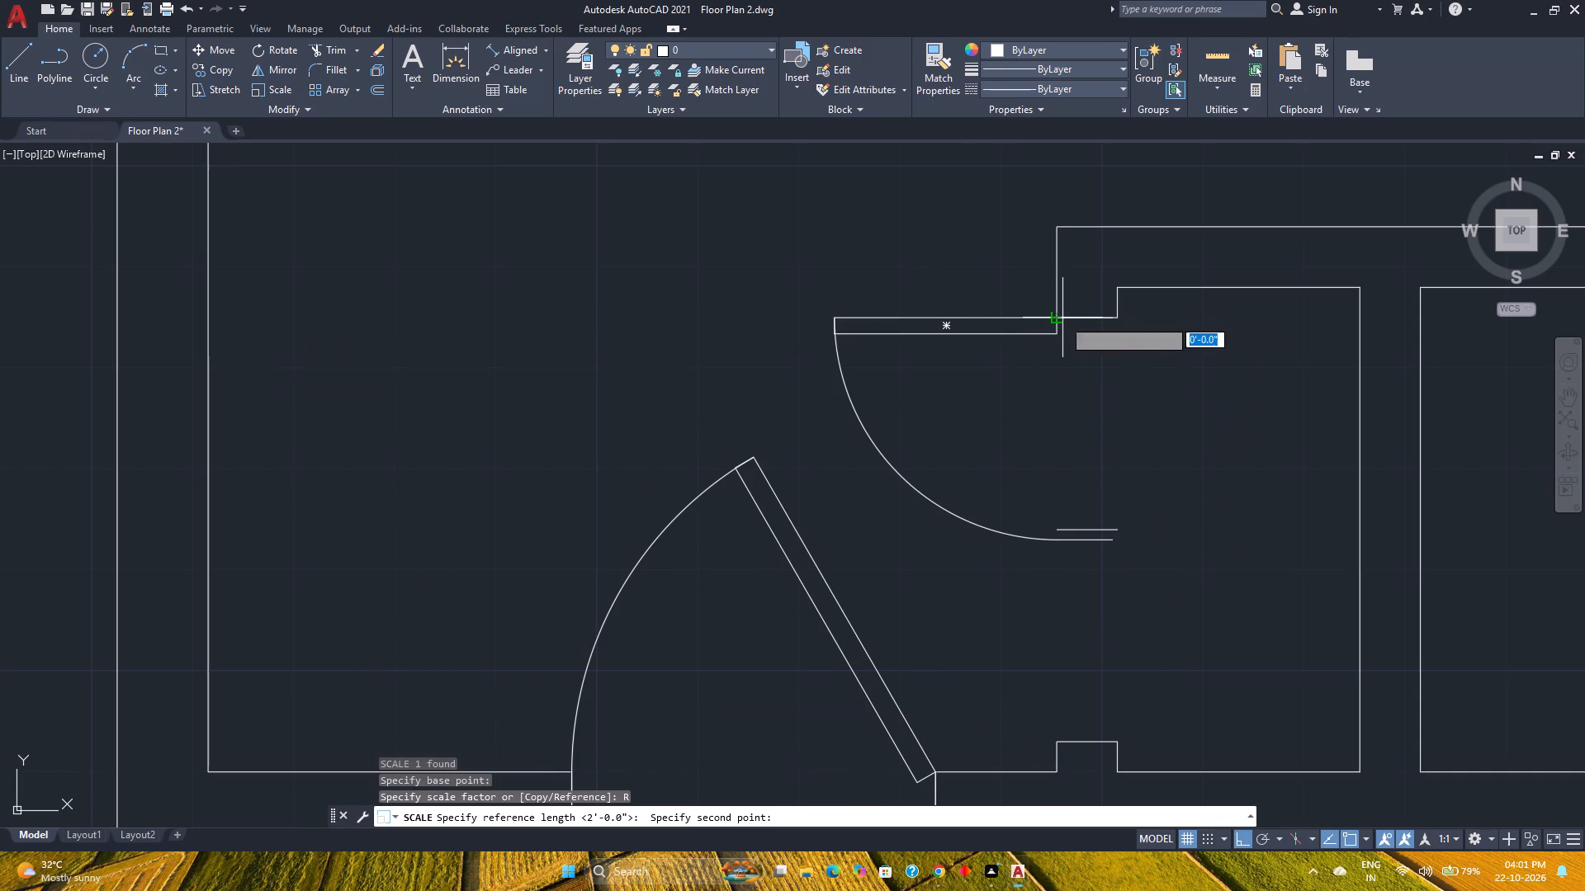
{"action": "scroll", "coordinate": [1060, 546], "scroll_direction": "up", "scroll_amount": 3}
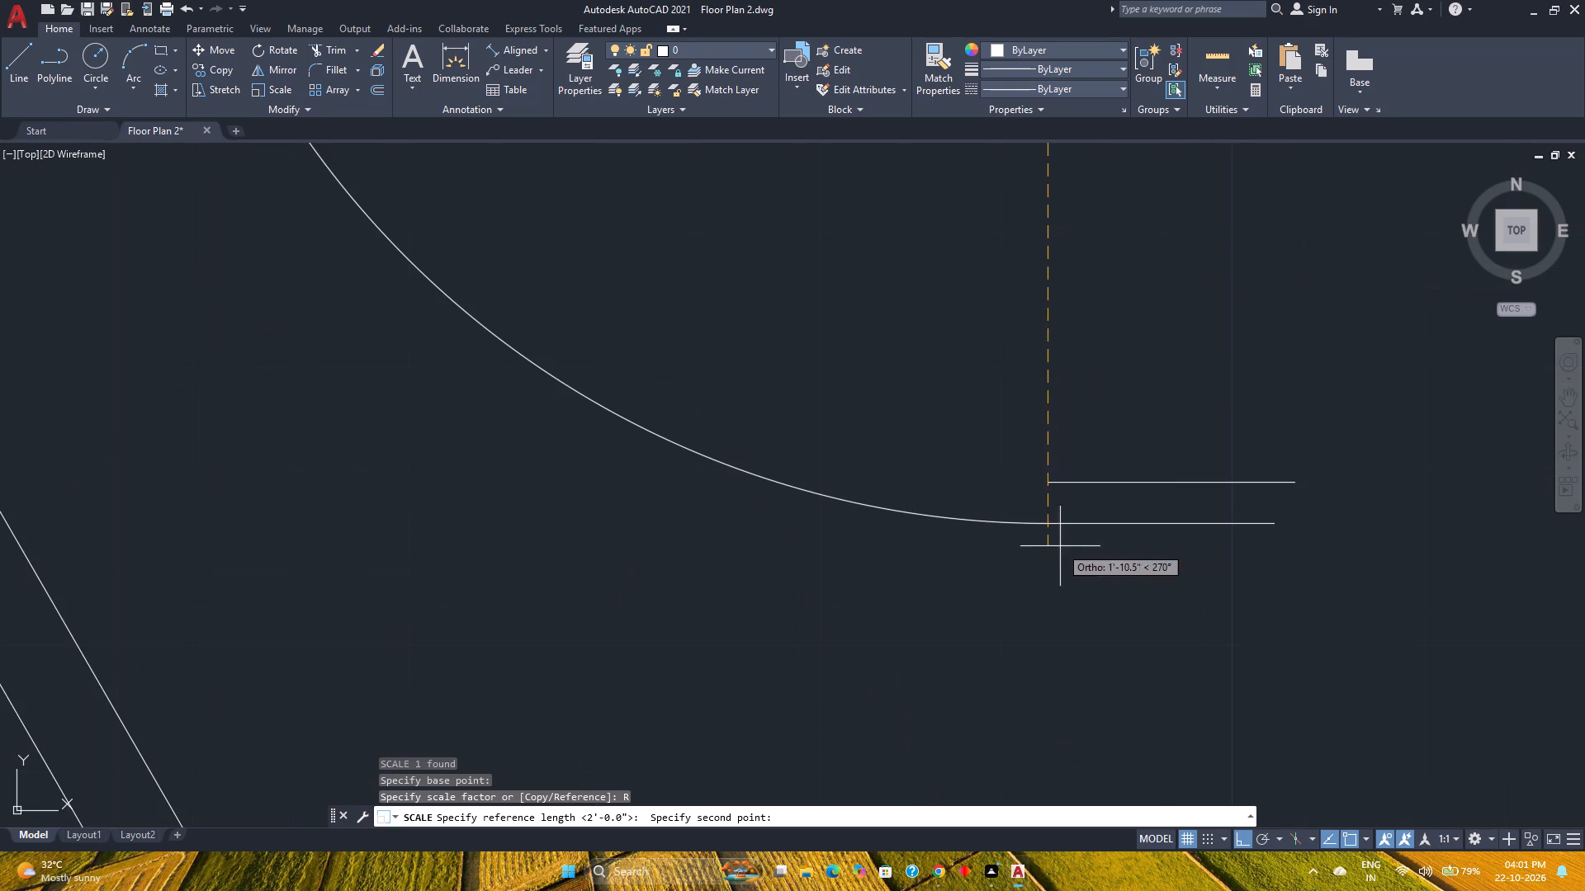
{"action": "left_click", "coordinate": [1047, 525]}
{"action": "left_click", "coordinate": [1046, 483]}
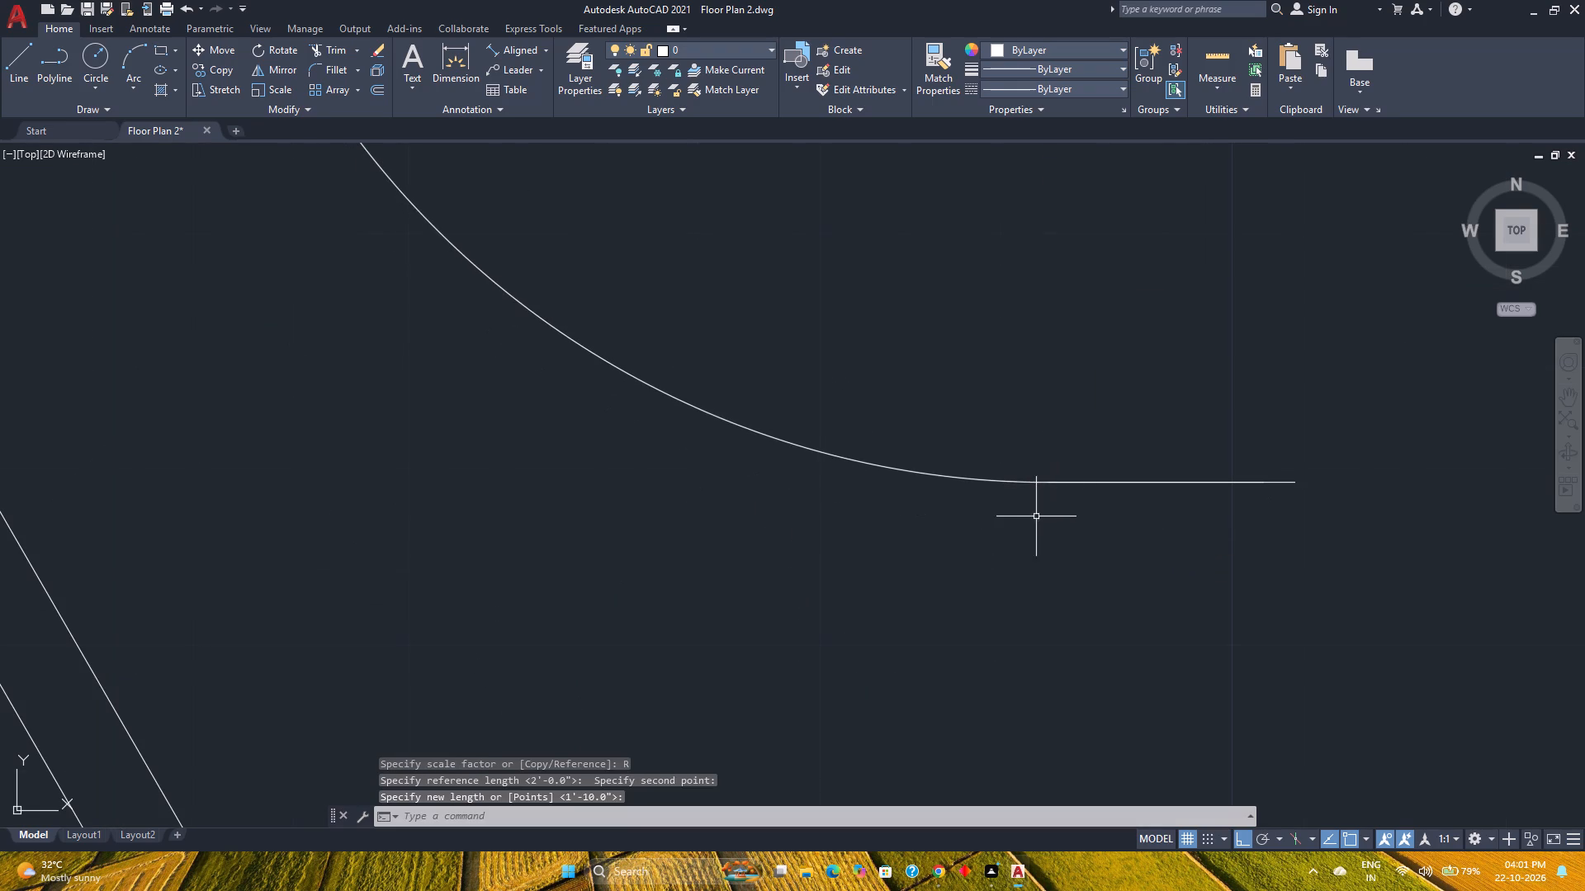
{"action": "key", "text": "Escape"}
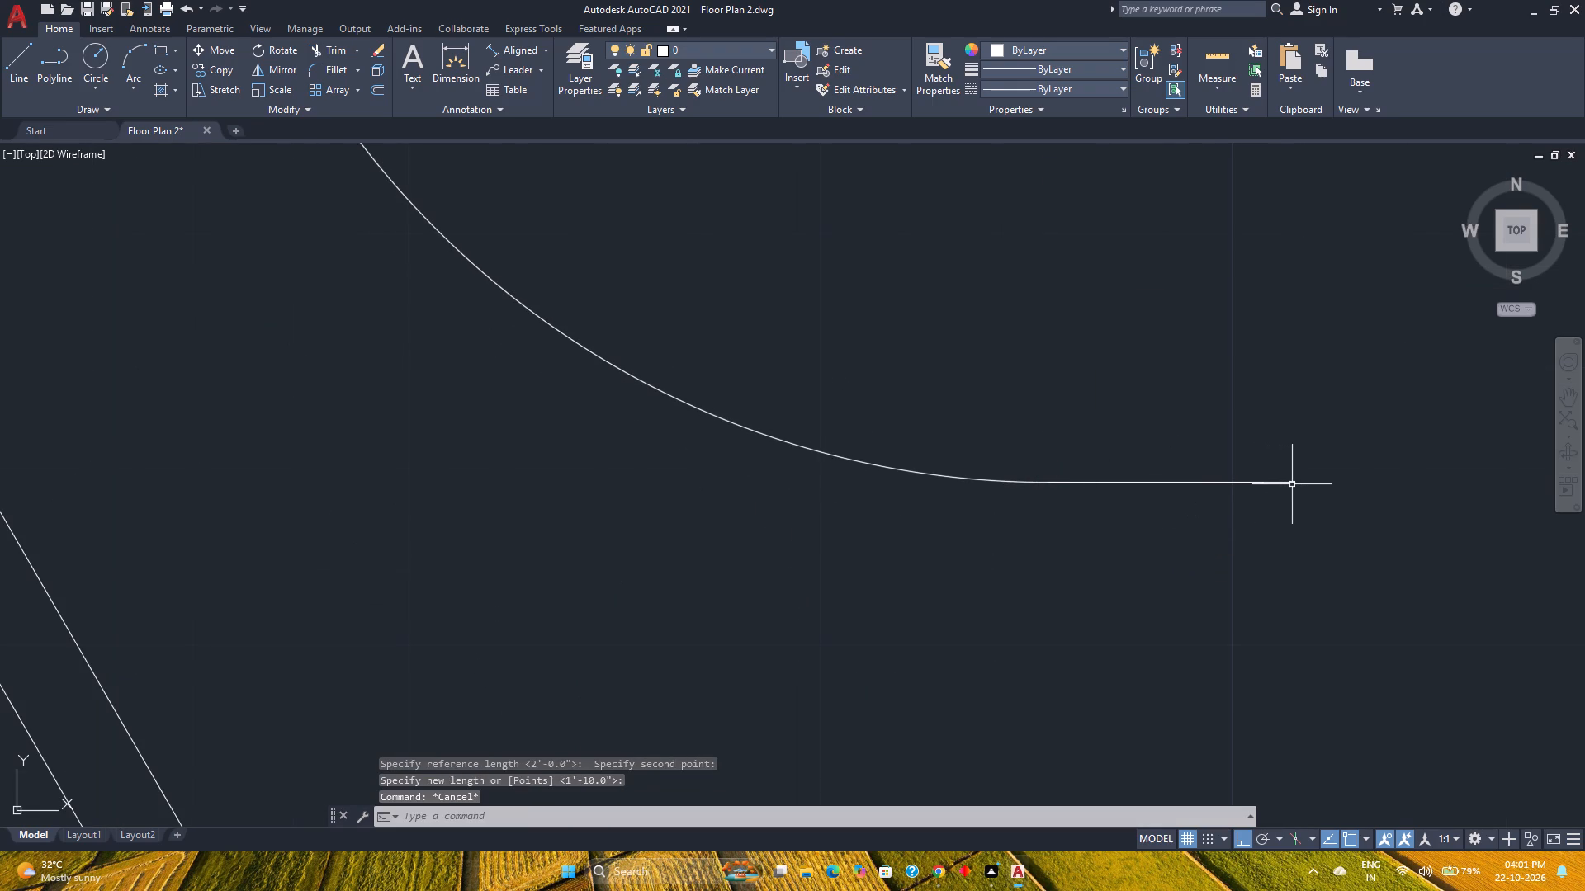
Delete the 1'9" guide line at the closet door's closing end.
{"action": "left_click", "coordinate": [1297, 481]}
{"action": "key", "text": "Delete"}
Mirror the closet door about a horizontal line through its closing end, keeping the original, to form a double door.
{"action": "left_click", "coordinate": [1237, 554]}
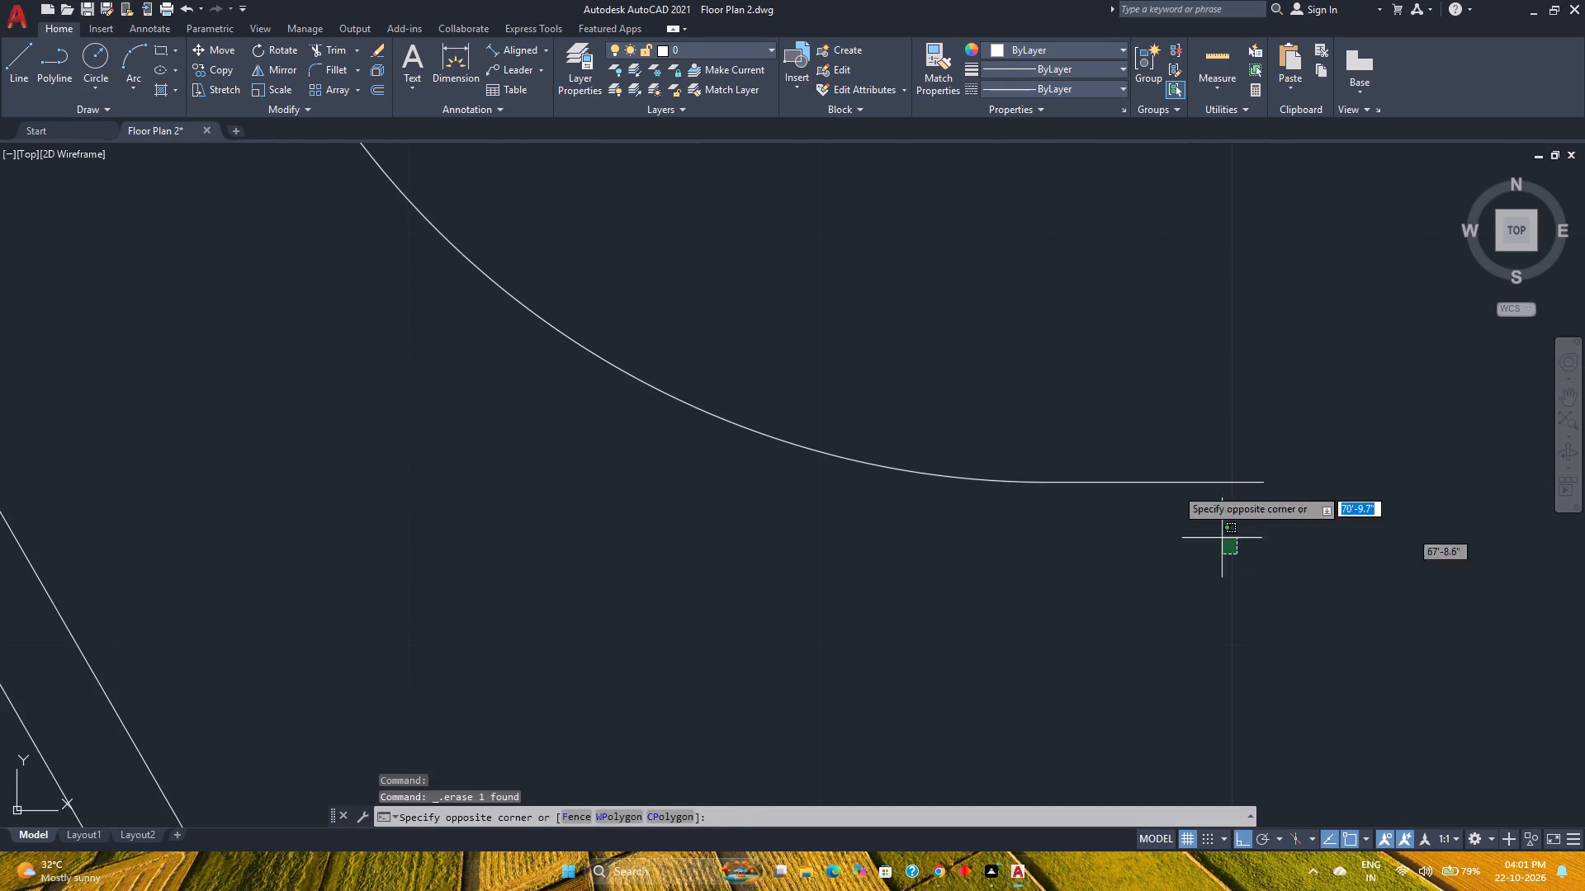
{"action": "left_click", "coordinate": [1137, 441]}
{"action": "scroll", "coordinate": [1049, 457], "scroll_direction": "down", "scroll_amount": 6}
{"action": "middle_click_drag", "start_coordinate": [1077, 513], "coordinate": [953, 478]}
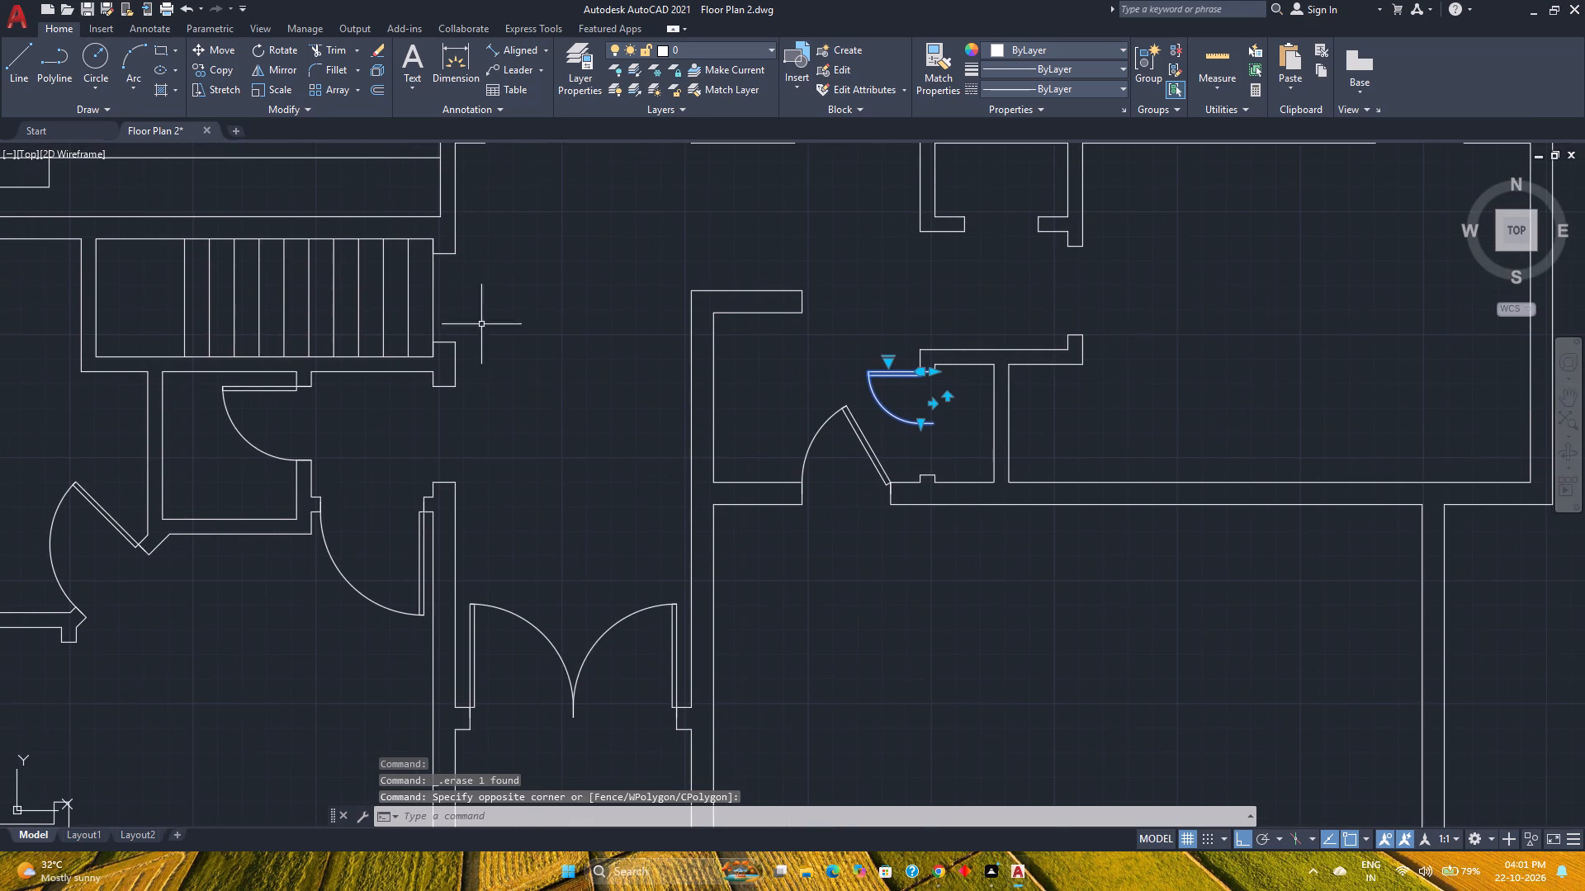
{"action": "left_click", "coordinate": [269, 71]}
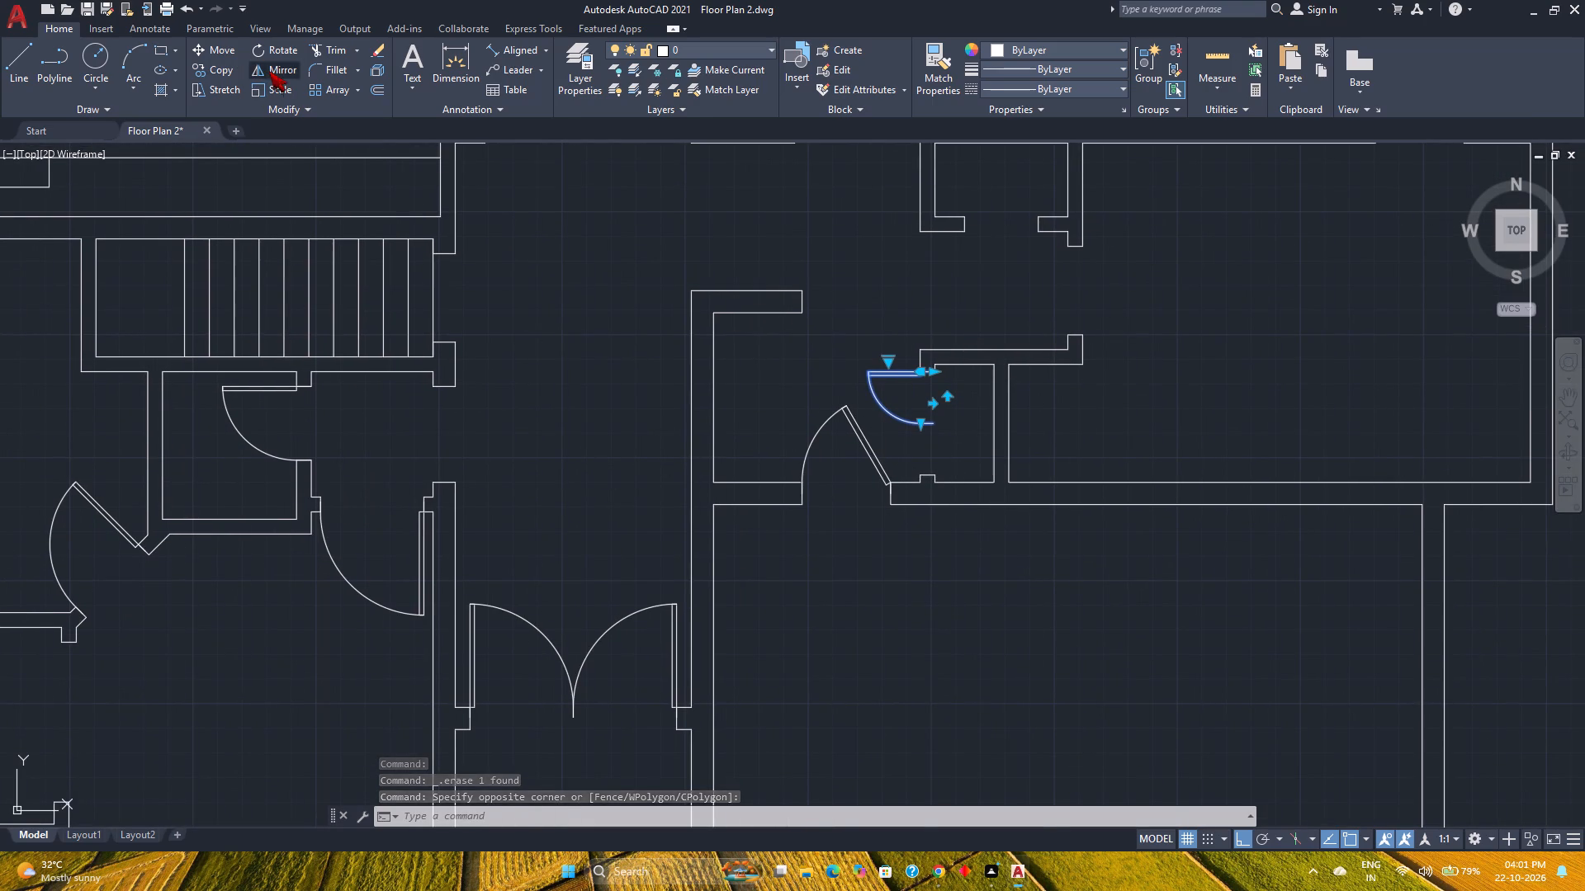
{"action": "left_click", "coordinate": [930, 422]}
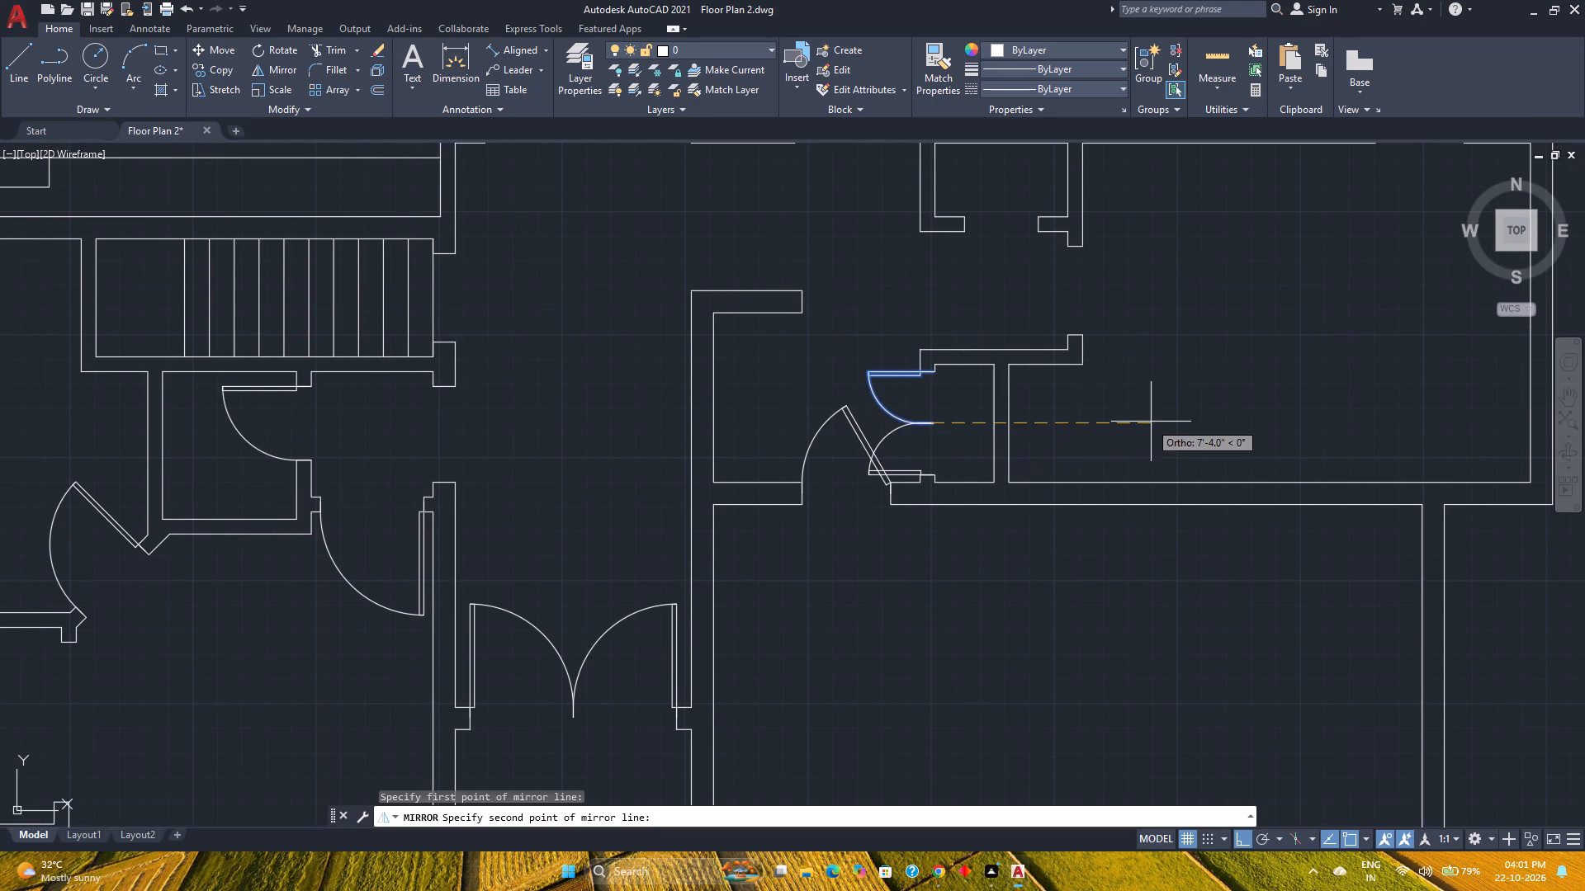
{"action": "left_click", "coordinate": [1182, 422]}
{"action": "left_click_drag", "start_coordinate": [1205, 477], "coordinate": [1182, 422]}
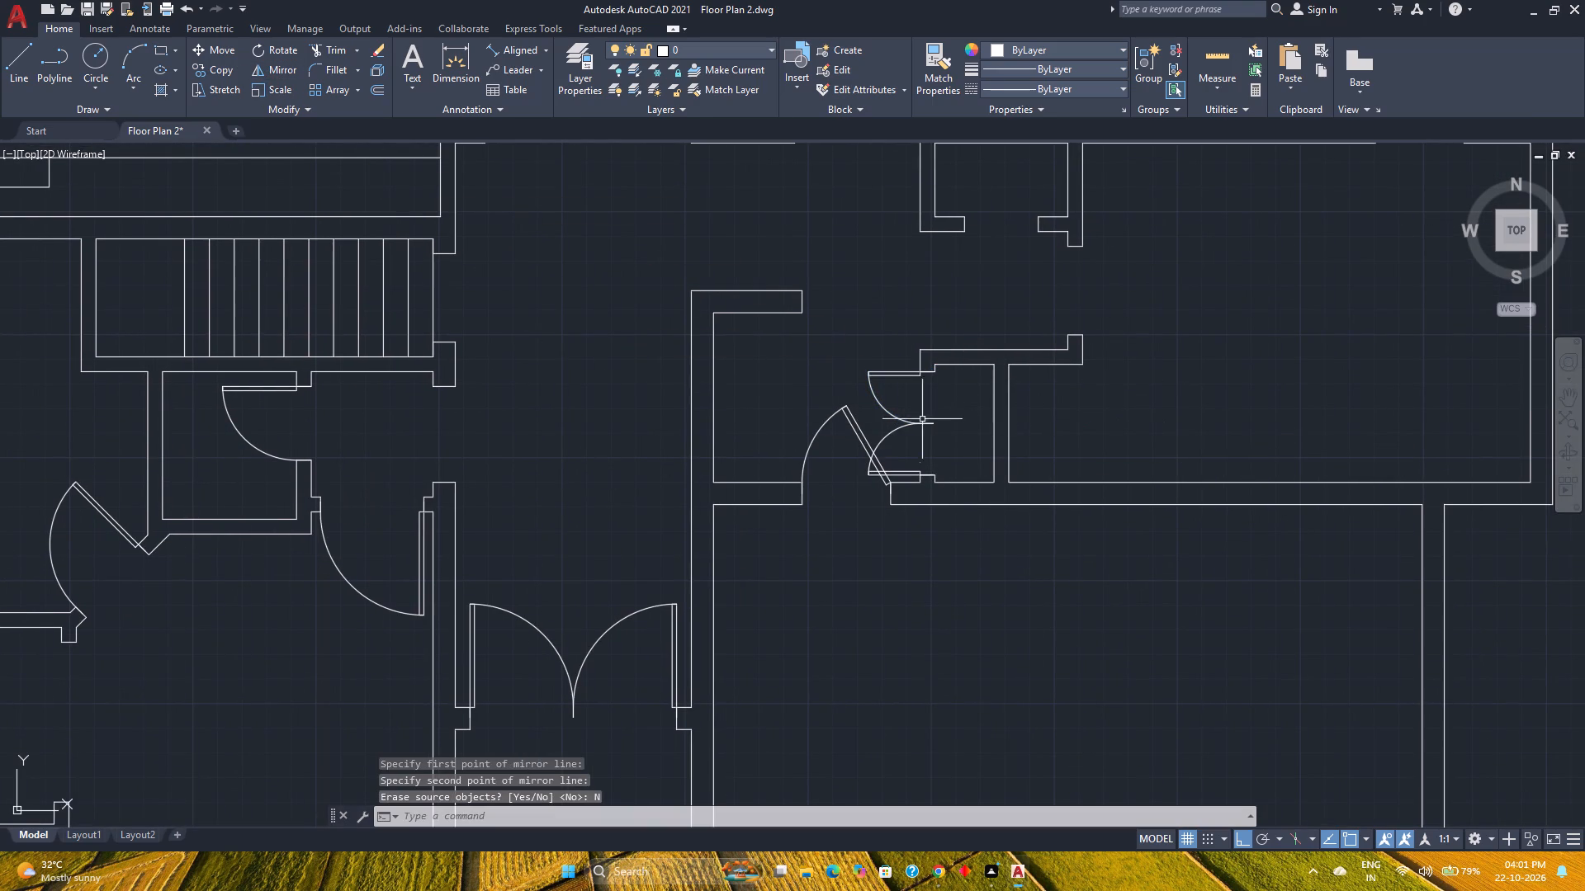
Set both leaves of the closet double door to a partly open position, about 30° from closed.
{"action": "scroll", "coordinate": [909, 437], "scroll_direction": "up", "scroll_amount": 2}
{"action": "left_click", "coordinate": [870, 426]}
{"action": "left_click", "coordinate": [855, 422]}
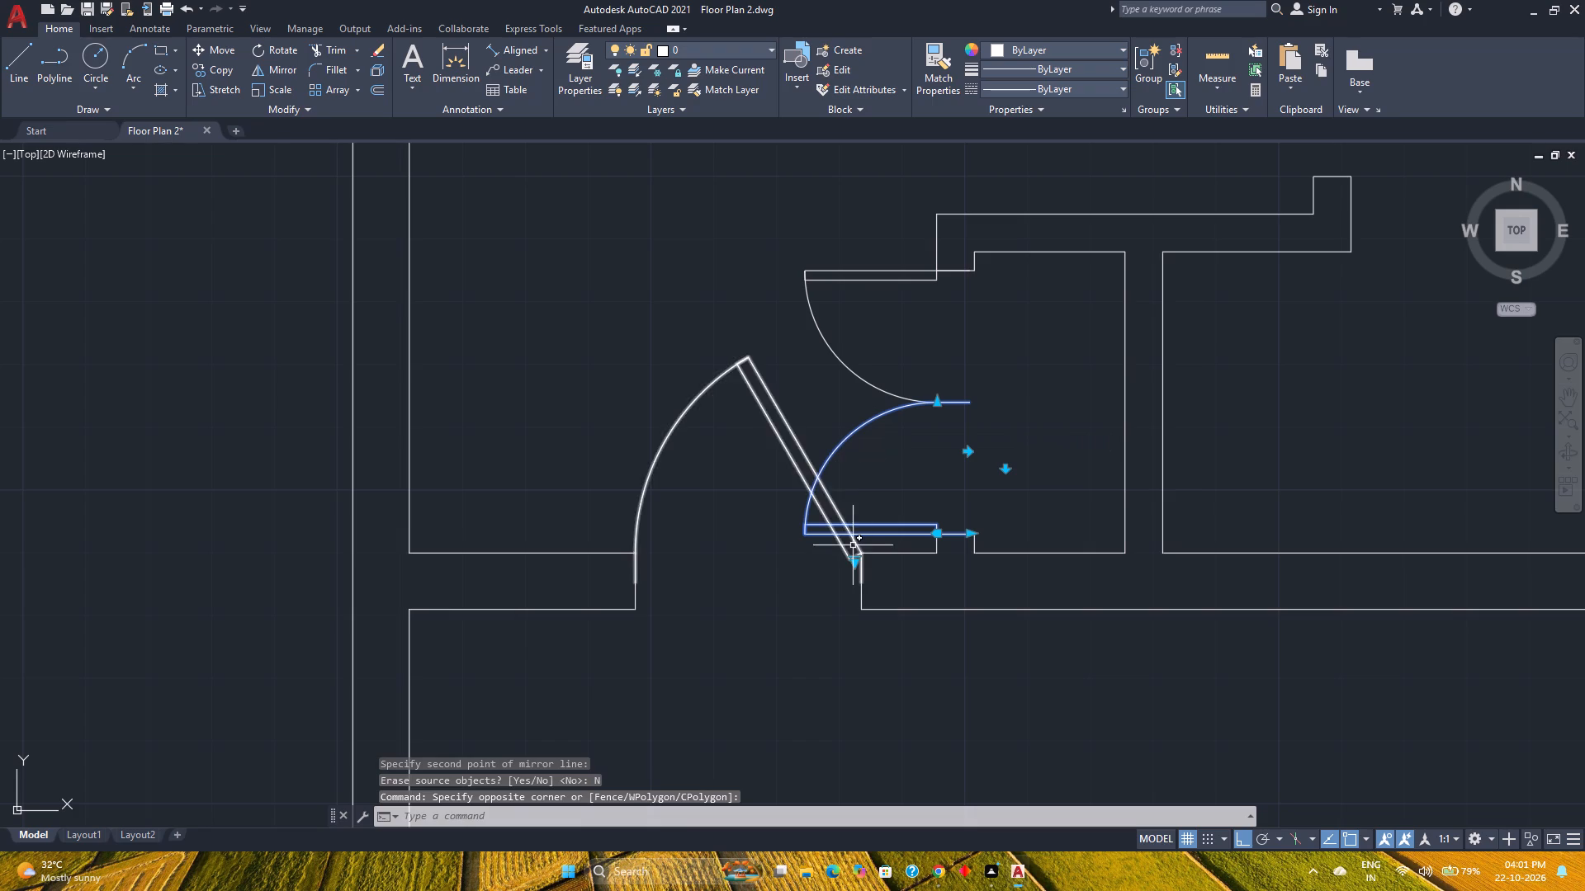
{"action": "left_click", "coordinate": [856, 563]}
{"action": "left_click", "coordinate": [896, 576]}
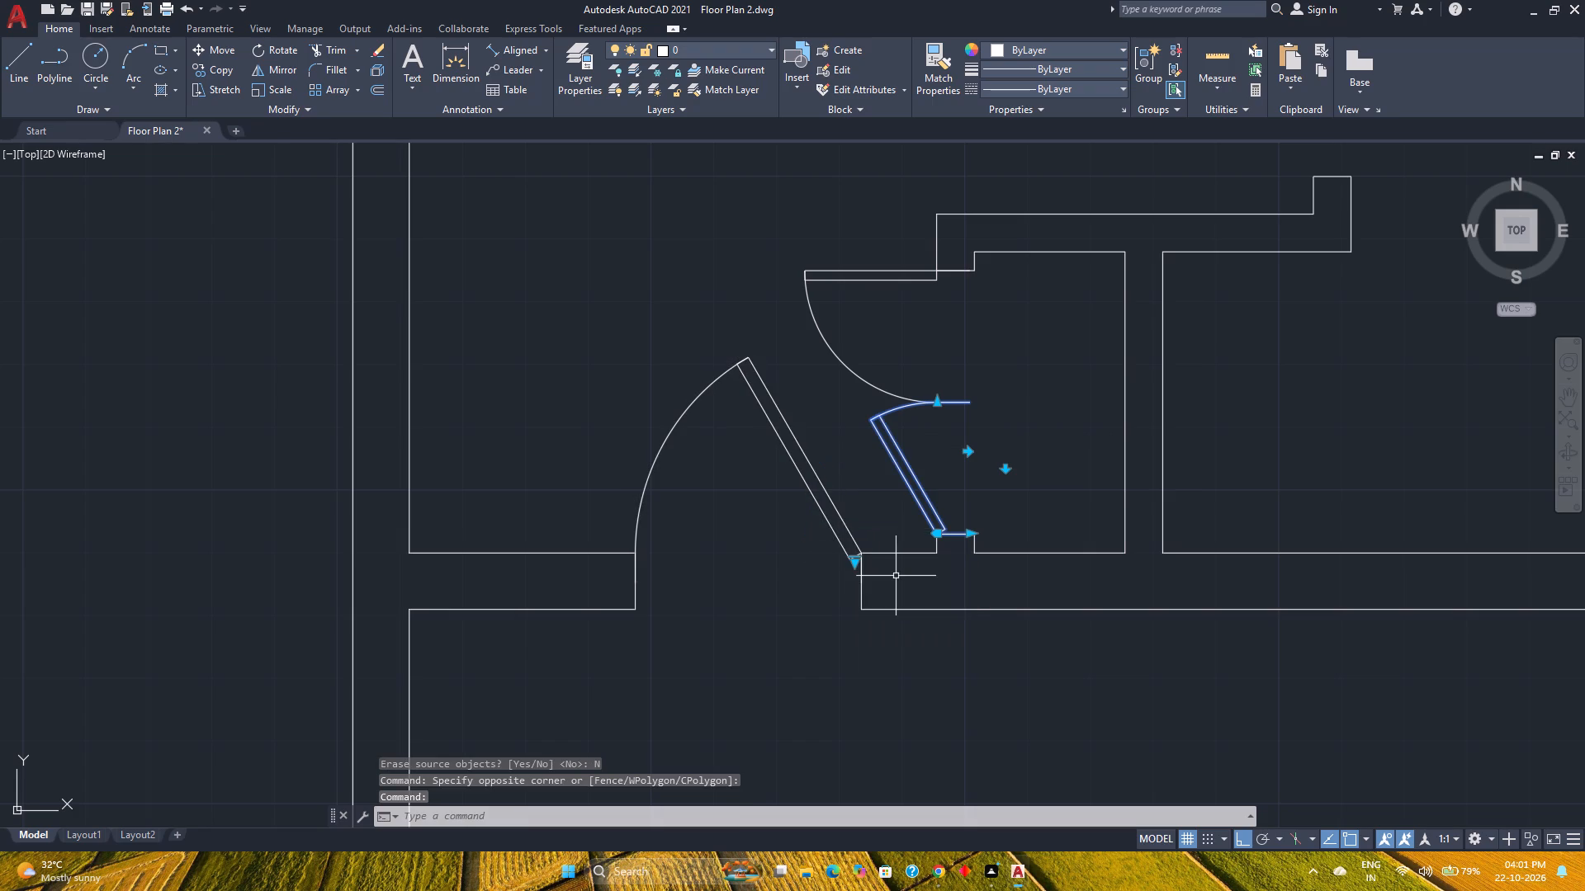
{"action": "left_click", "coordinate": [893, 298]}
{"action": "left_click", "coordinate": [840, 240]}
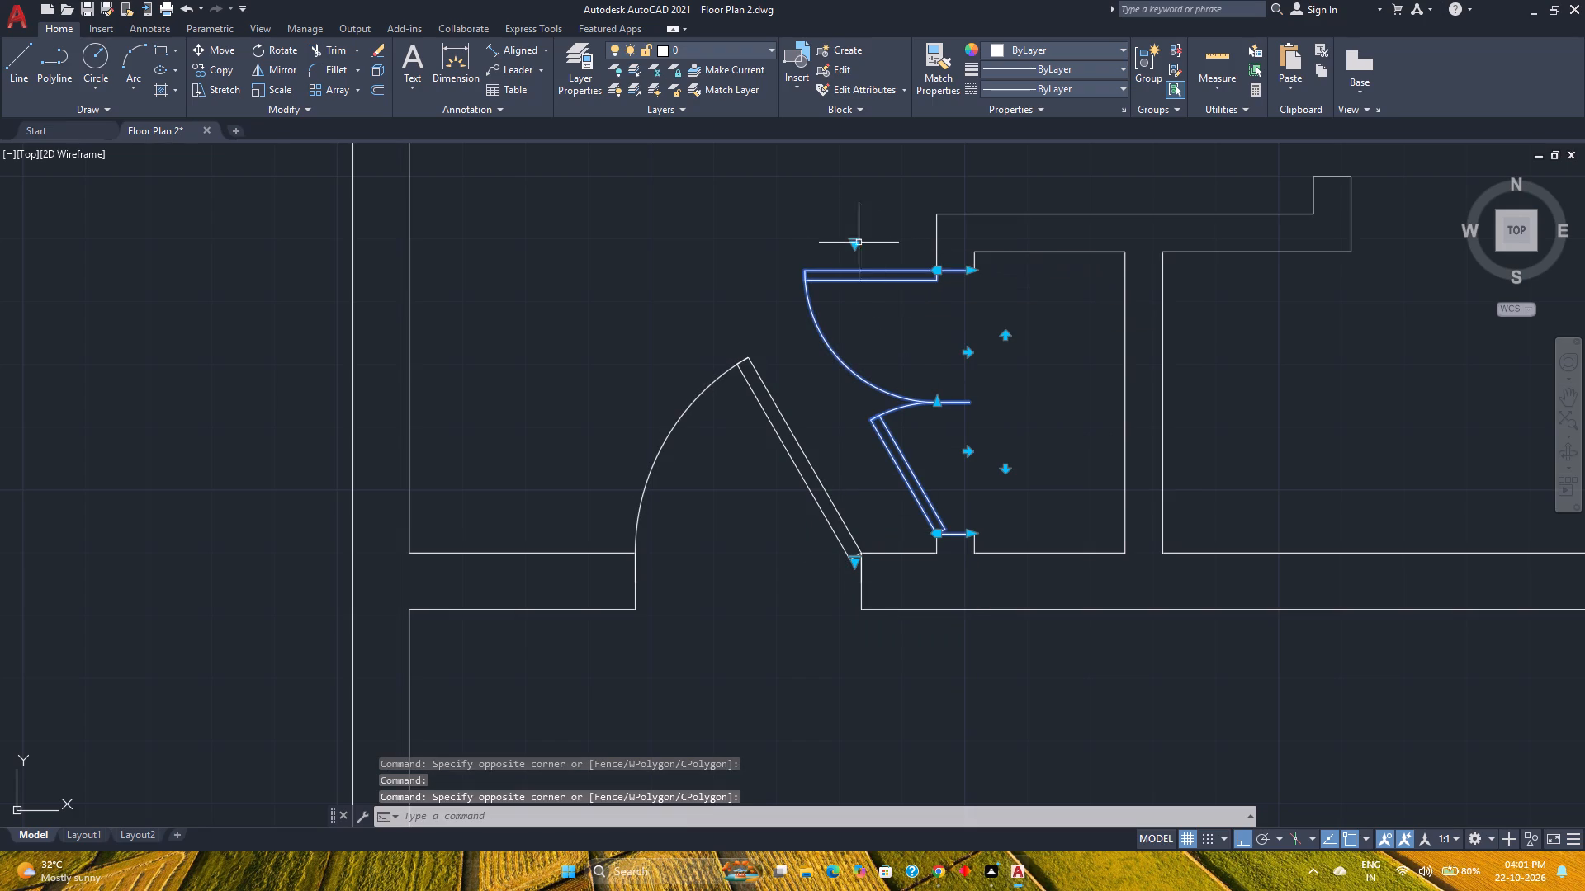
{"action": "left_click", "coordinate": [858, 238]}
{"action": "left_click", "coordinate": [910, 343]}
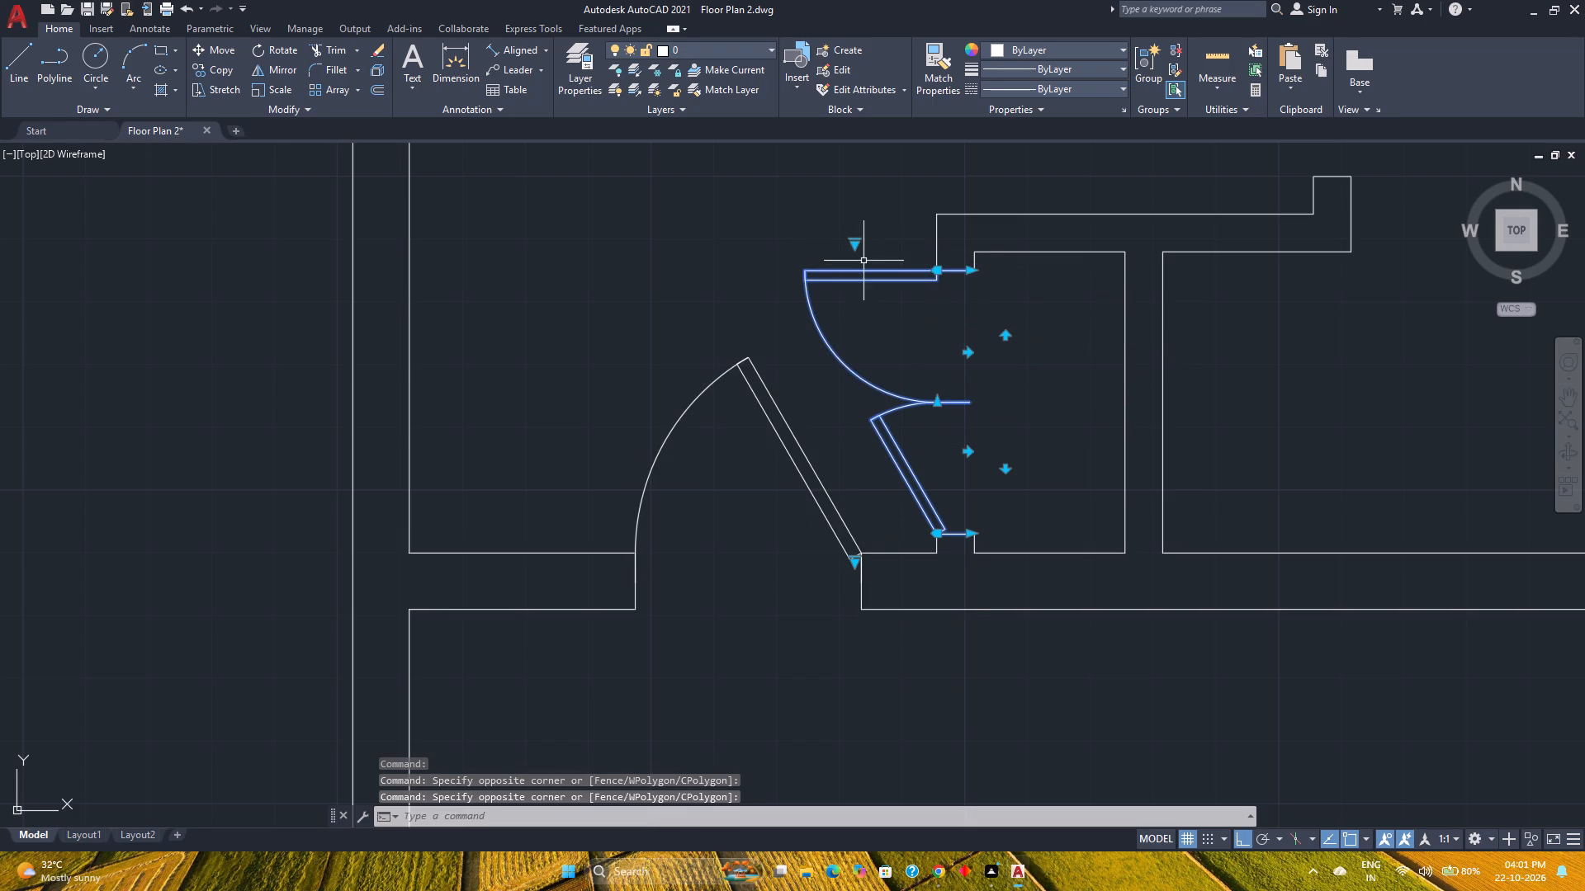
{"action": "left_click", "coordinate": [855, 246]}
{"action": "left_click", "coordinate": [896, 257]}
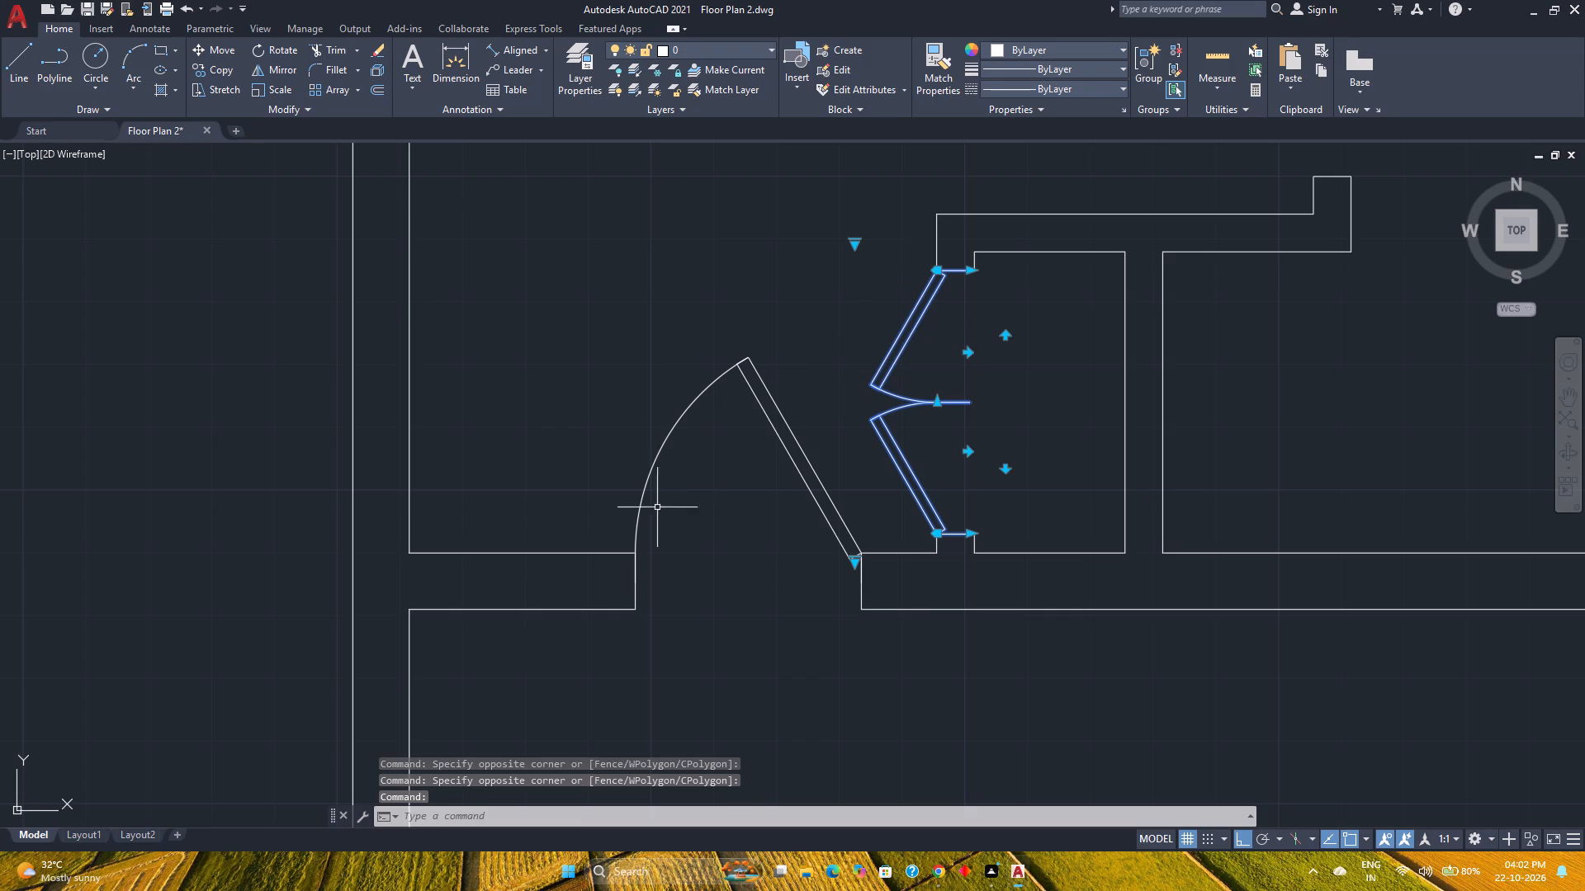
{"action": "key", "text": "Escape"}
Save the floor plan drawing.
{"action": "scroll", "coordinate": [727, 544], "scroll_direction": "down", "scroll_amount": 3}
{"action": "middle_click_drag", "start_coordinate": [758, 610], "coordinate": [764, 612]}
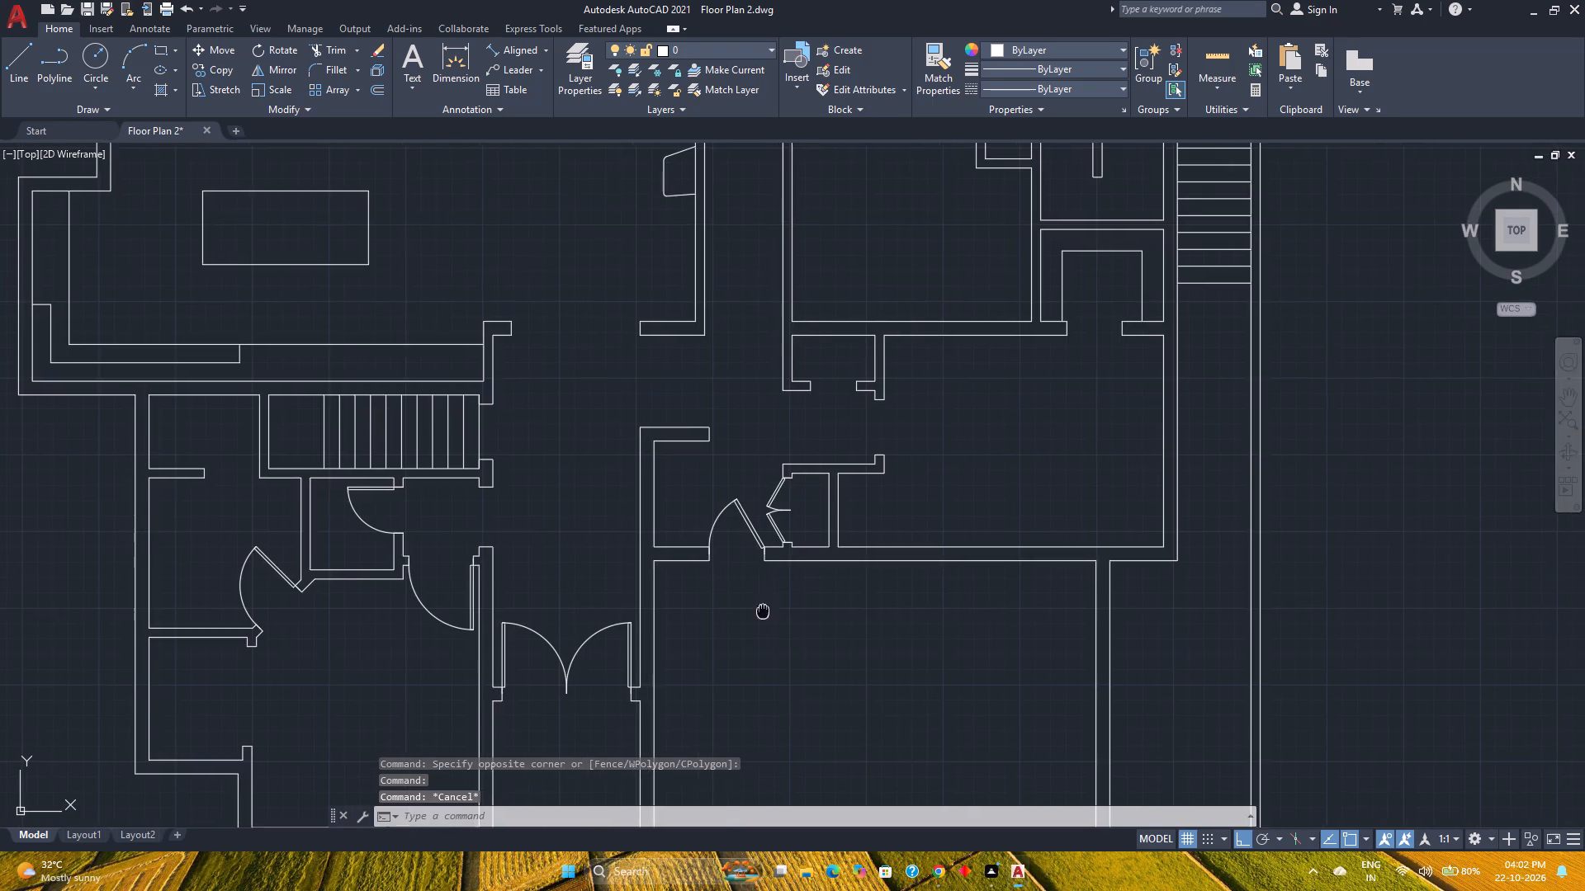
{"action": "middle_click_drag", "start_coordinate": [764, 612], "coordinate": [832, 623]}
{"action": "key", "text": "ctrl+s"}
{"action": "scroll", "coordinate": [824, 620], "scroll_direction": "down", "scroll_amount": 2}
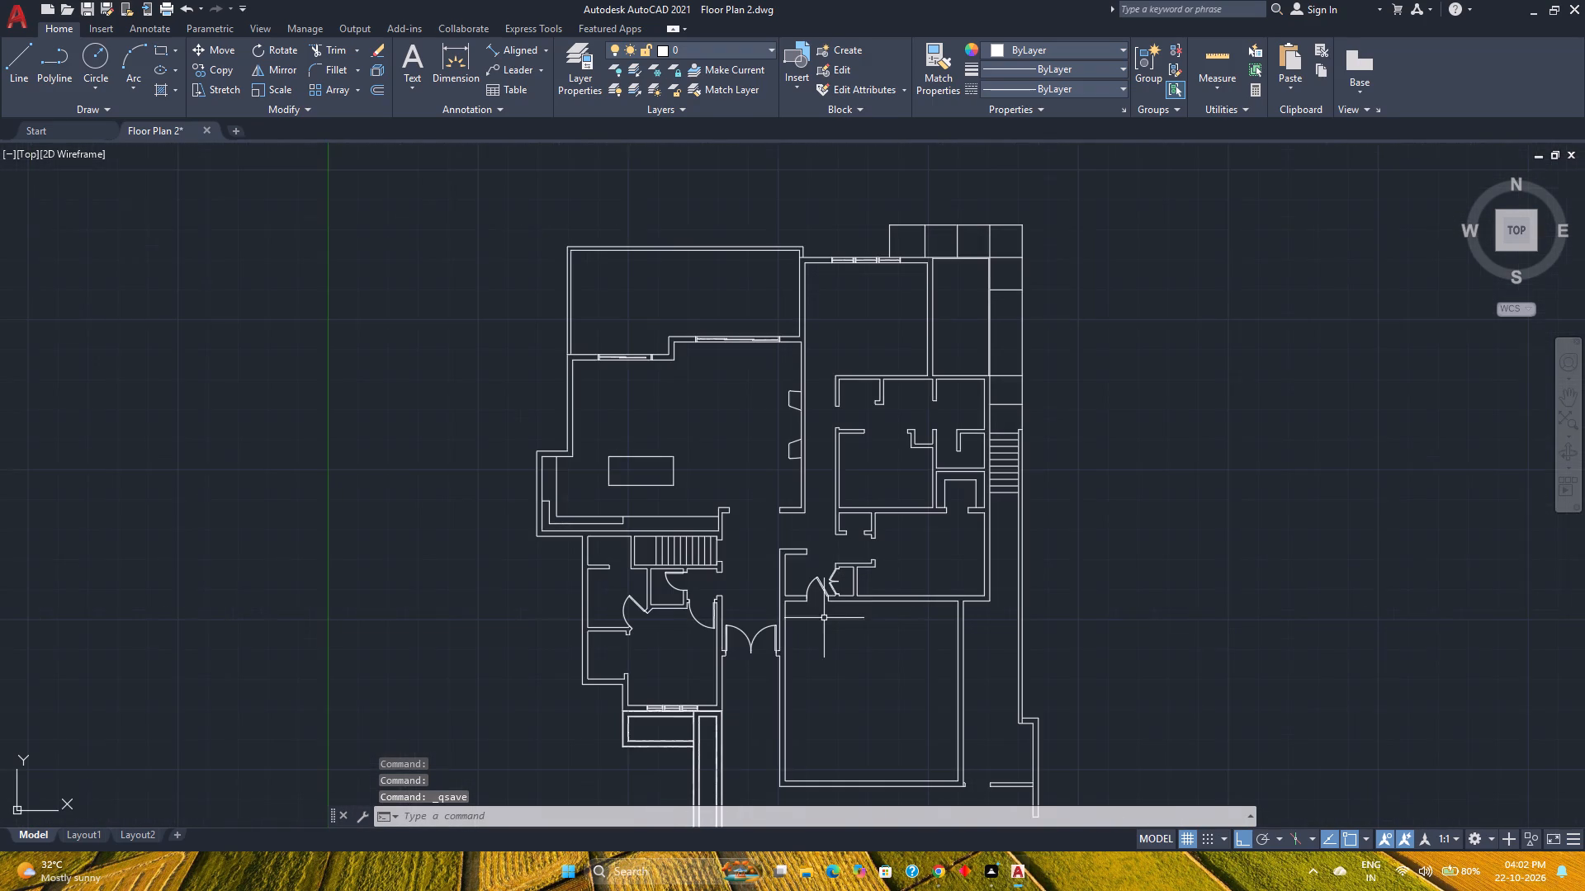
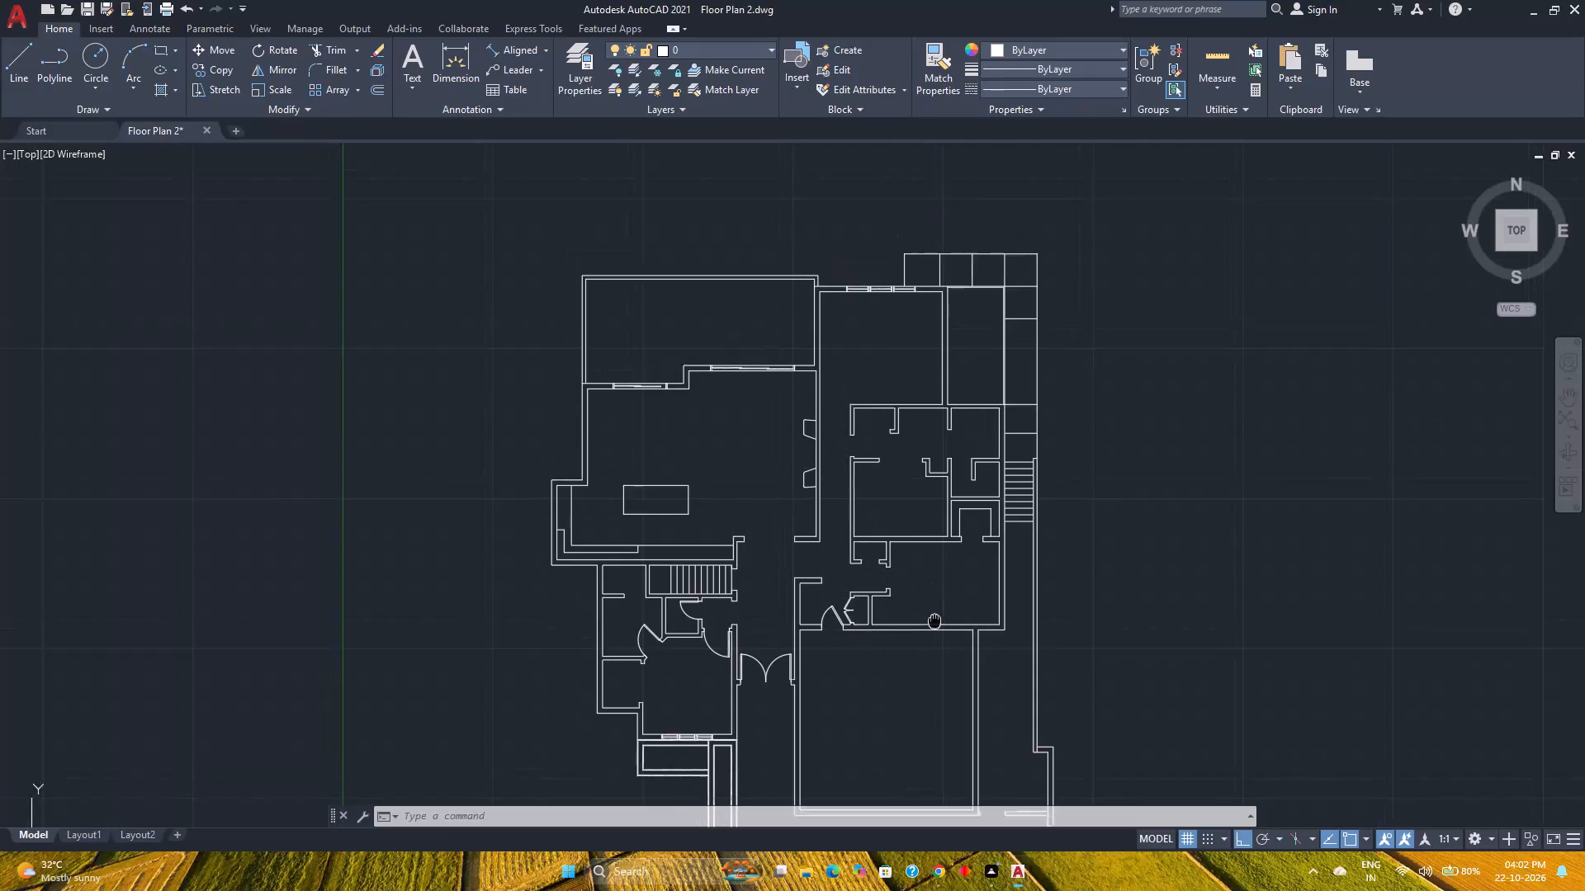
Look over the floor plan's rooms and openings to choose where the next door goes.
{"action": "scroll", "coordinate": [962, 627], "scroll_direction": "up", "scroll_amount": 2}
{"action": "middle_click_drag", "start_coordinate": [962, 627], "coordinate": [964, 713]}
{"action": "scroll", "coordinate": [961, 688], "scroll_direction": "down", "scroll_amount": 1}
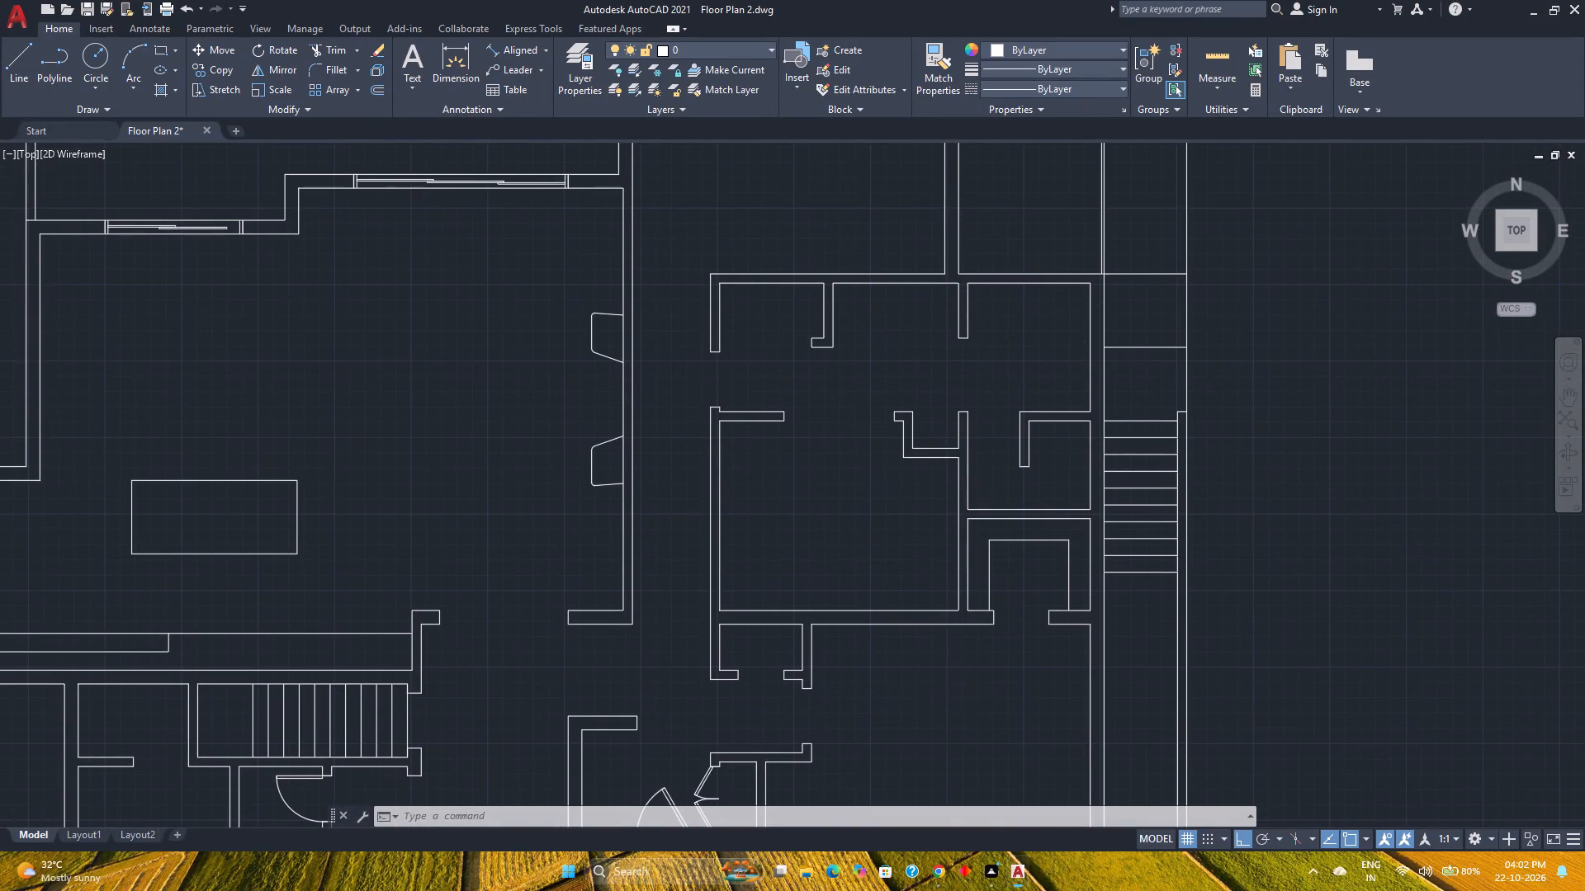
{"action": "scroll", "coordinate": [961, 688], "scroll_direction": "down", "scroll_amount": 1}
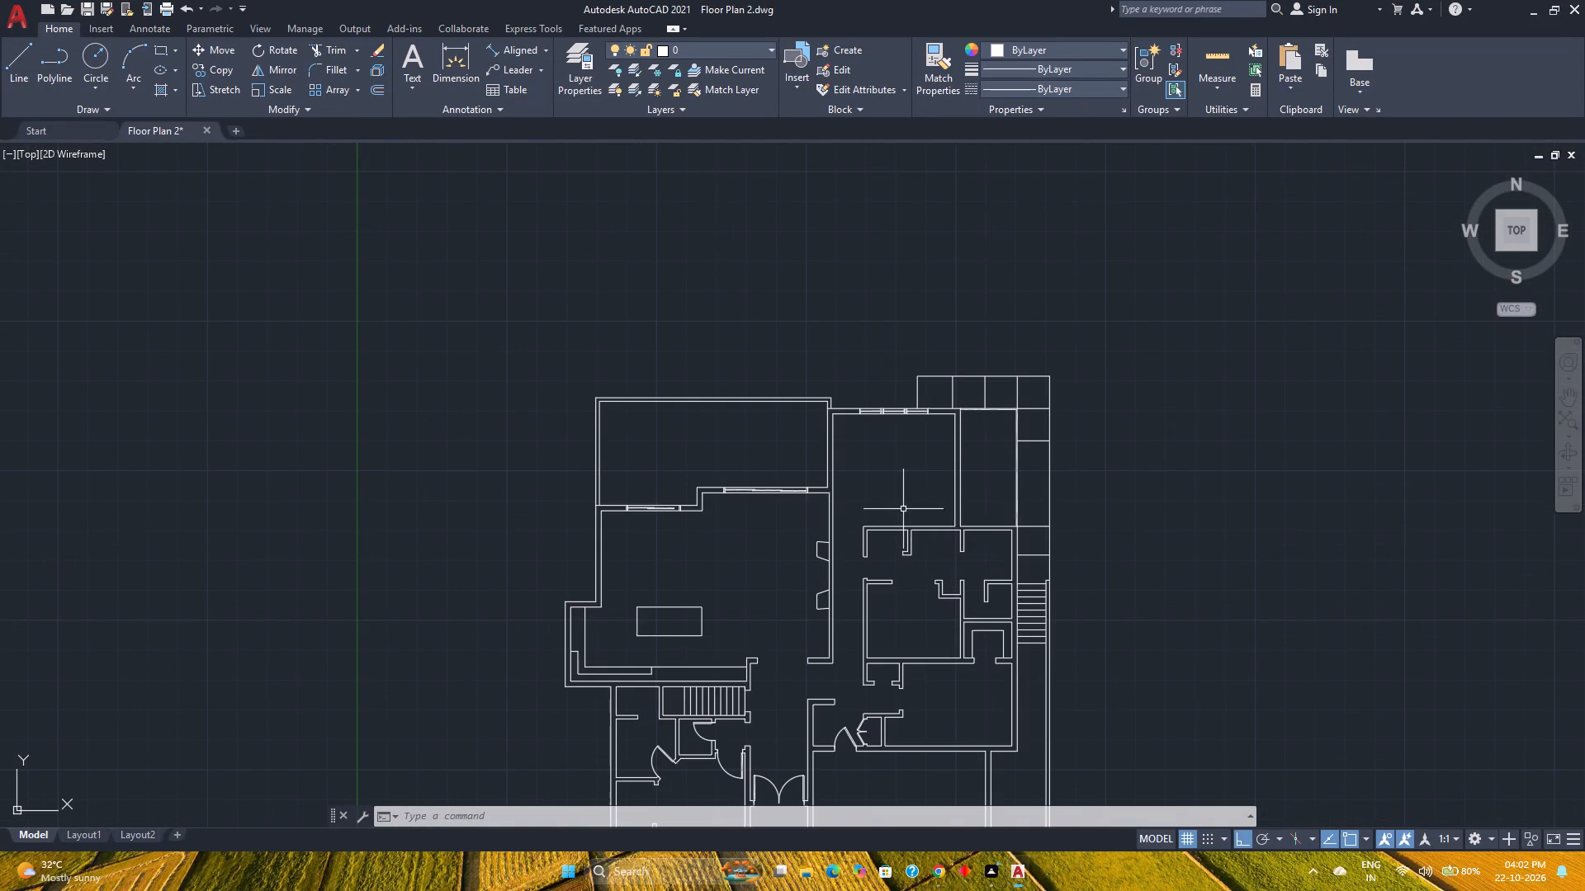
{"action": "scroll", "coordinate": [911, 497], "scroll_direction": "up", "scroll_amount": 1}
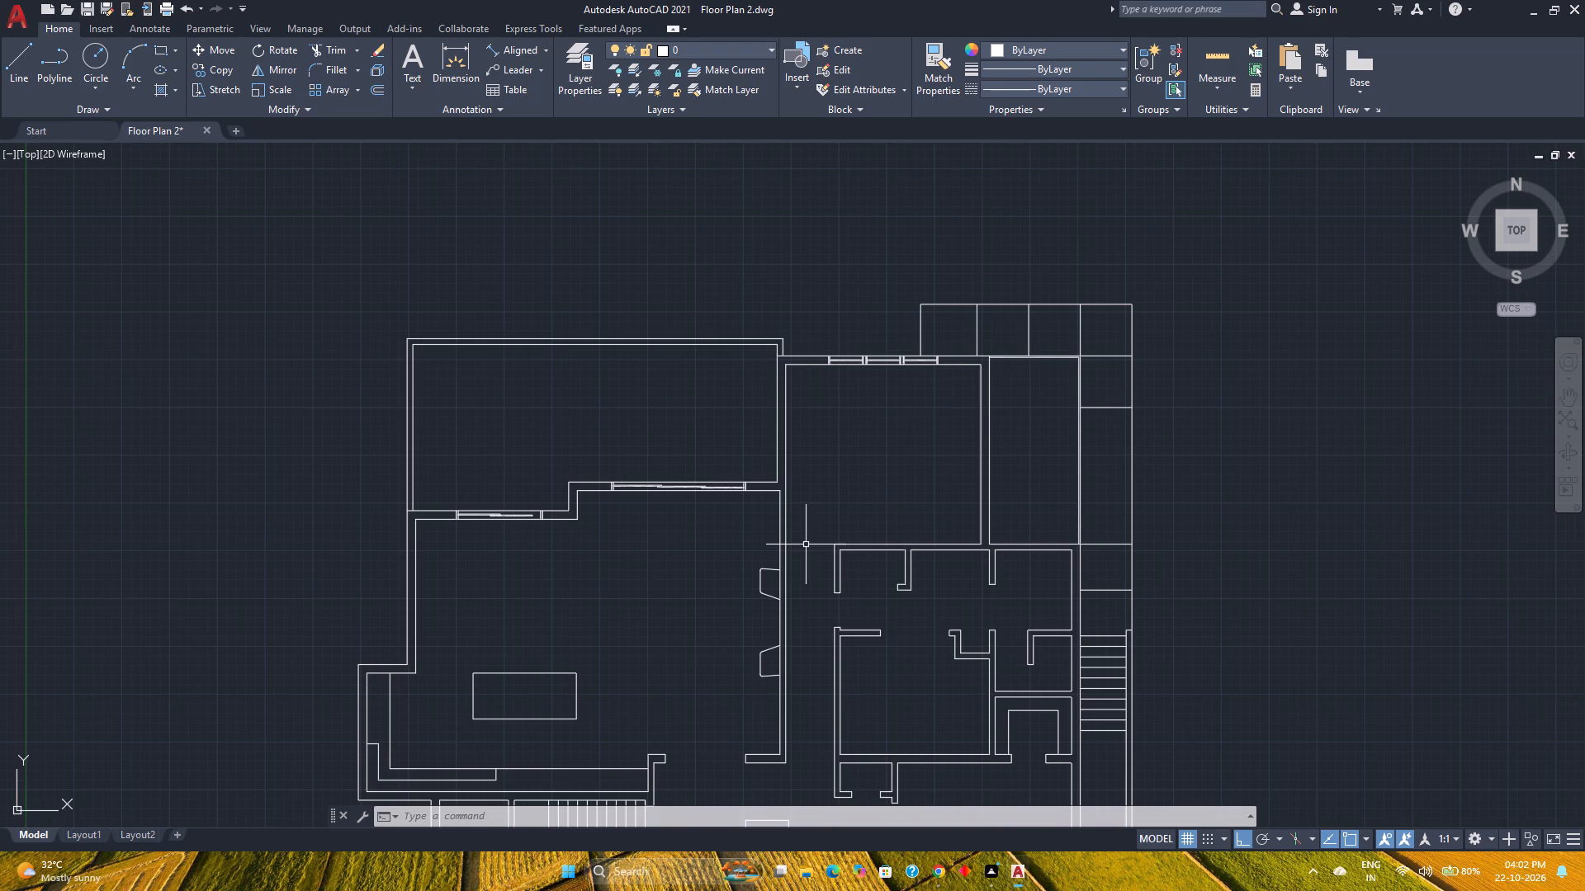
{"action": "middle_click_drag", "start_coordinate": [926, 606], "coordinate": [931, 611]}
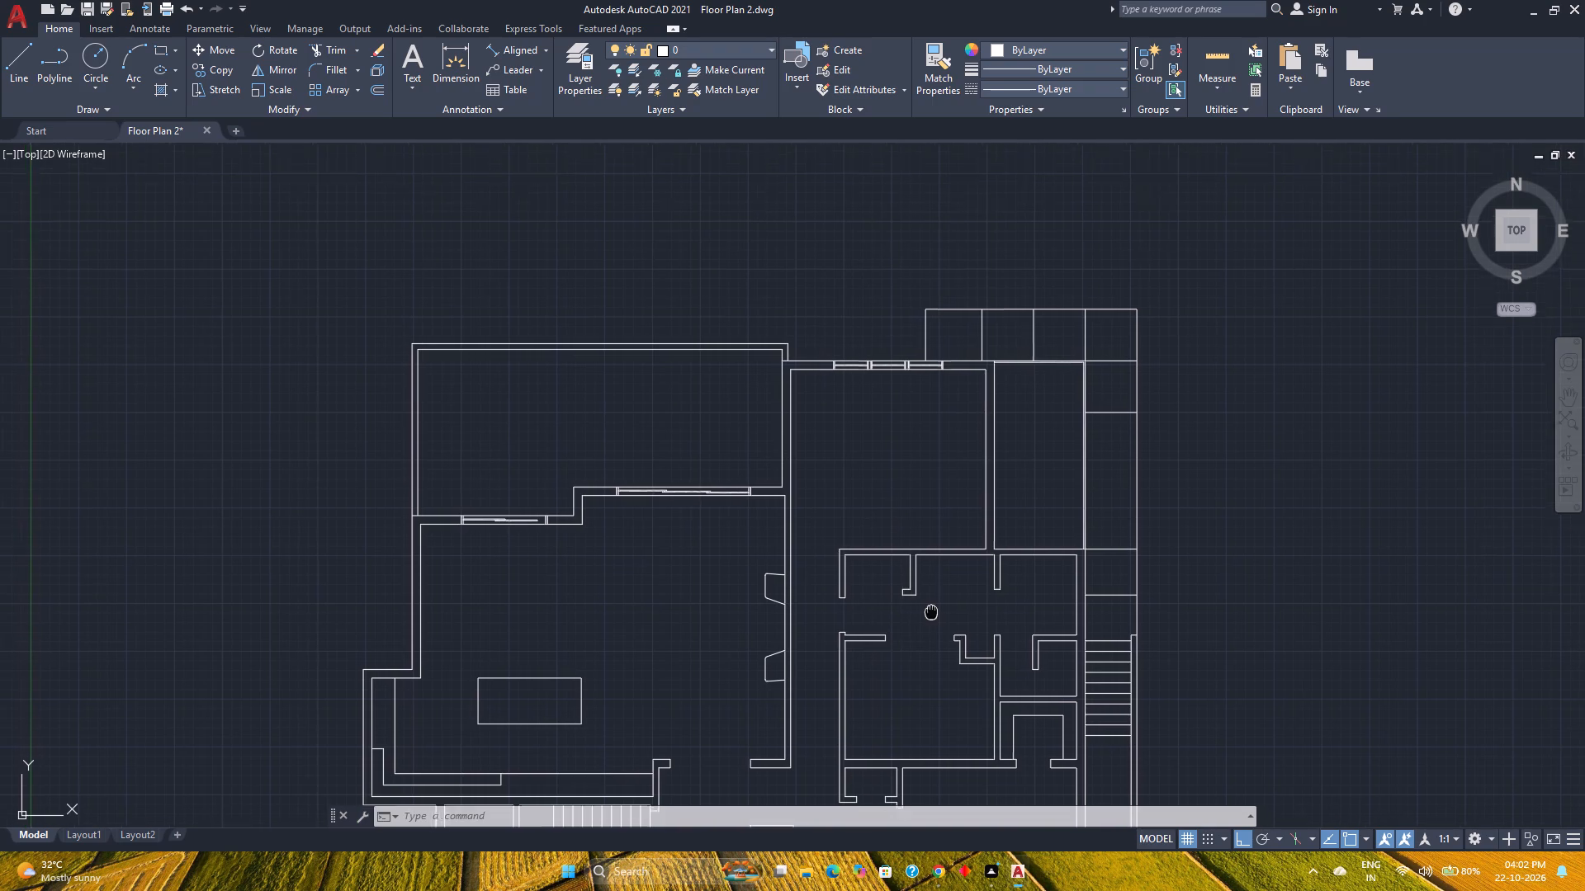
{"action": "middle_click_drag", "start_coordinate": [931, 611], "coordinate": [909, 646]}
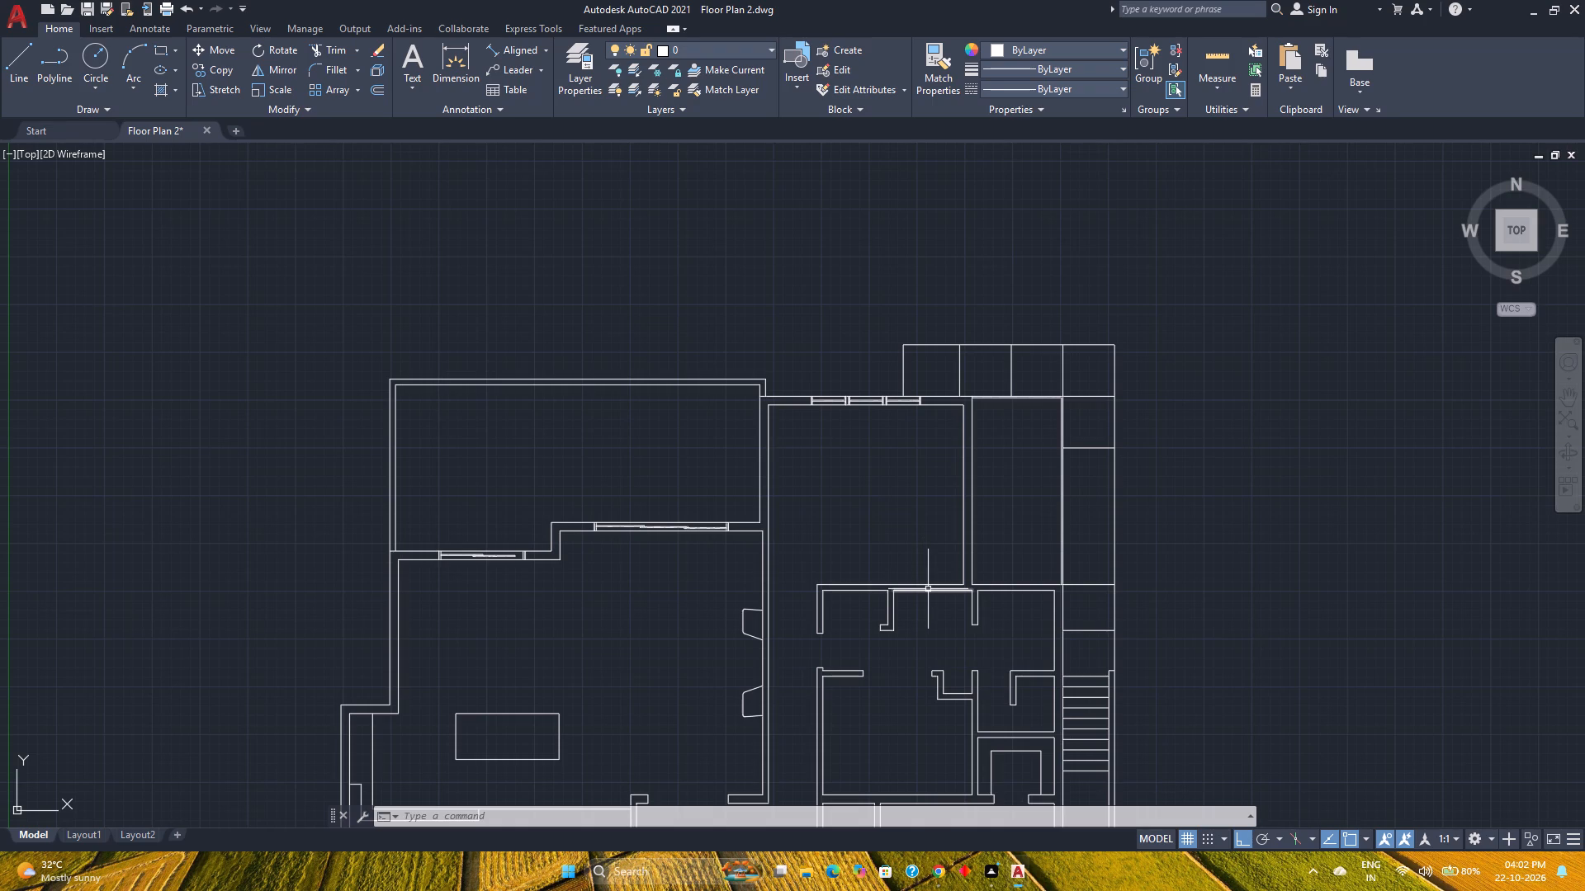
{"action": "scroll", "coordinate": [928, 589], "scroll_direction": "down", "scroll_amount": 1}
{"action": "scroll", "coordinate": [928, 589], "scroll_direction": "up", "scroll_amount": 2}
{"action": "scroll", "coordinate": [928, 589], "scroll_direction": "down", "scroll_amount": 1}
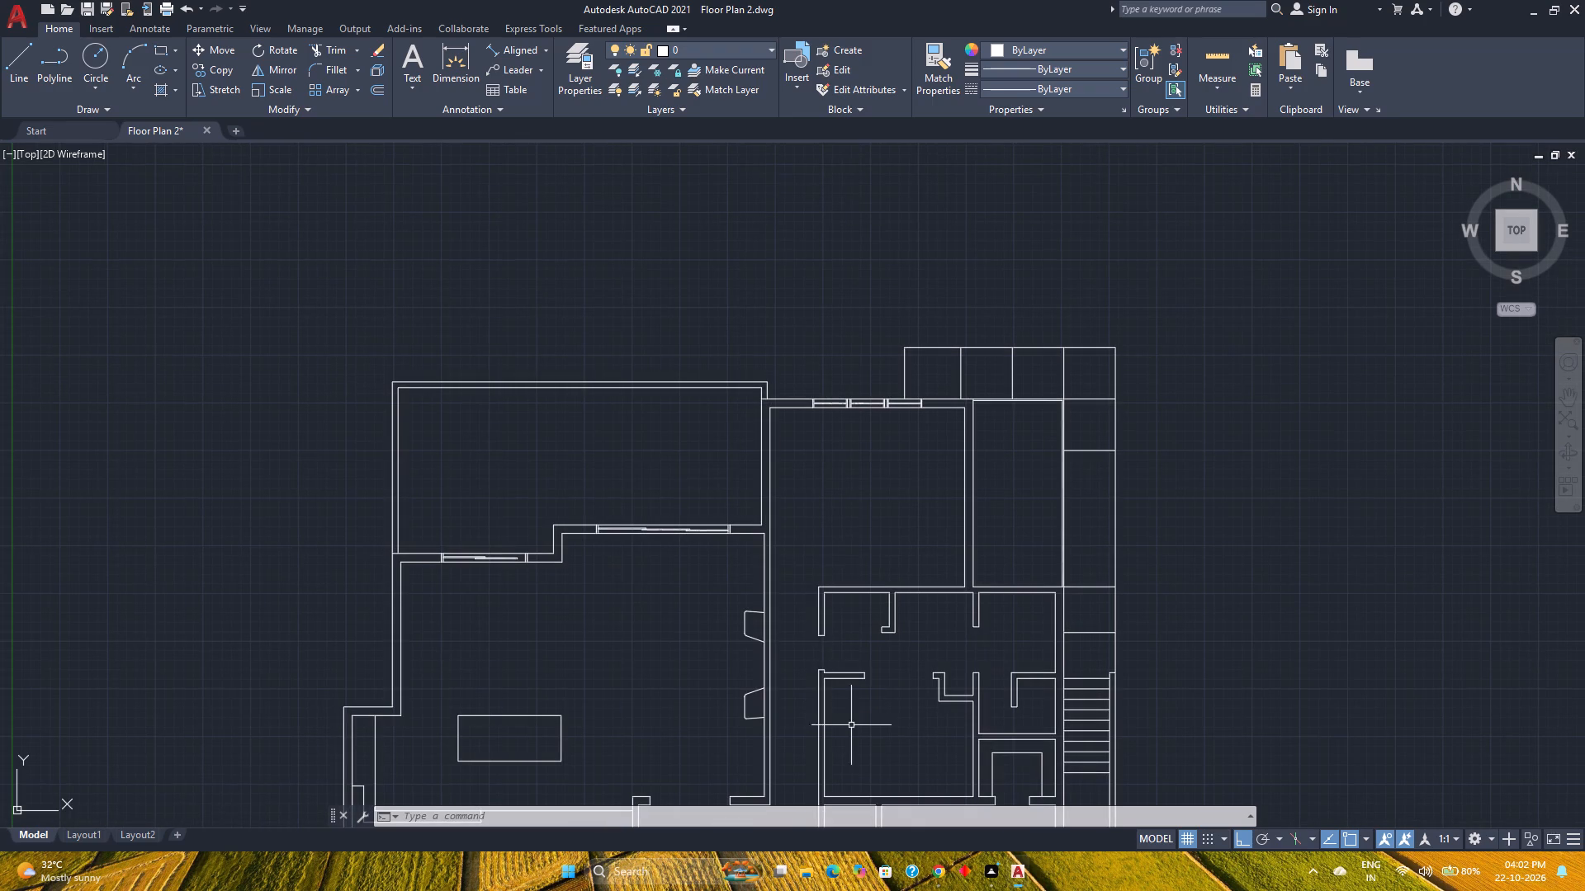
{"action": "scroll", "coordinate": [863, 641], "scroll_direction": "down", "scroll_amount": 1}
{"action": "scroll", "coordinate": [865, 771], "scroll_direction": "up", "scroll_amount": 1}
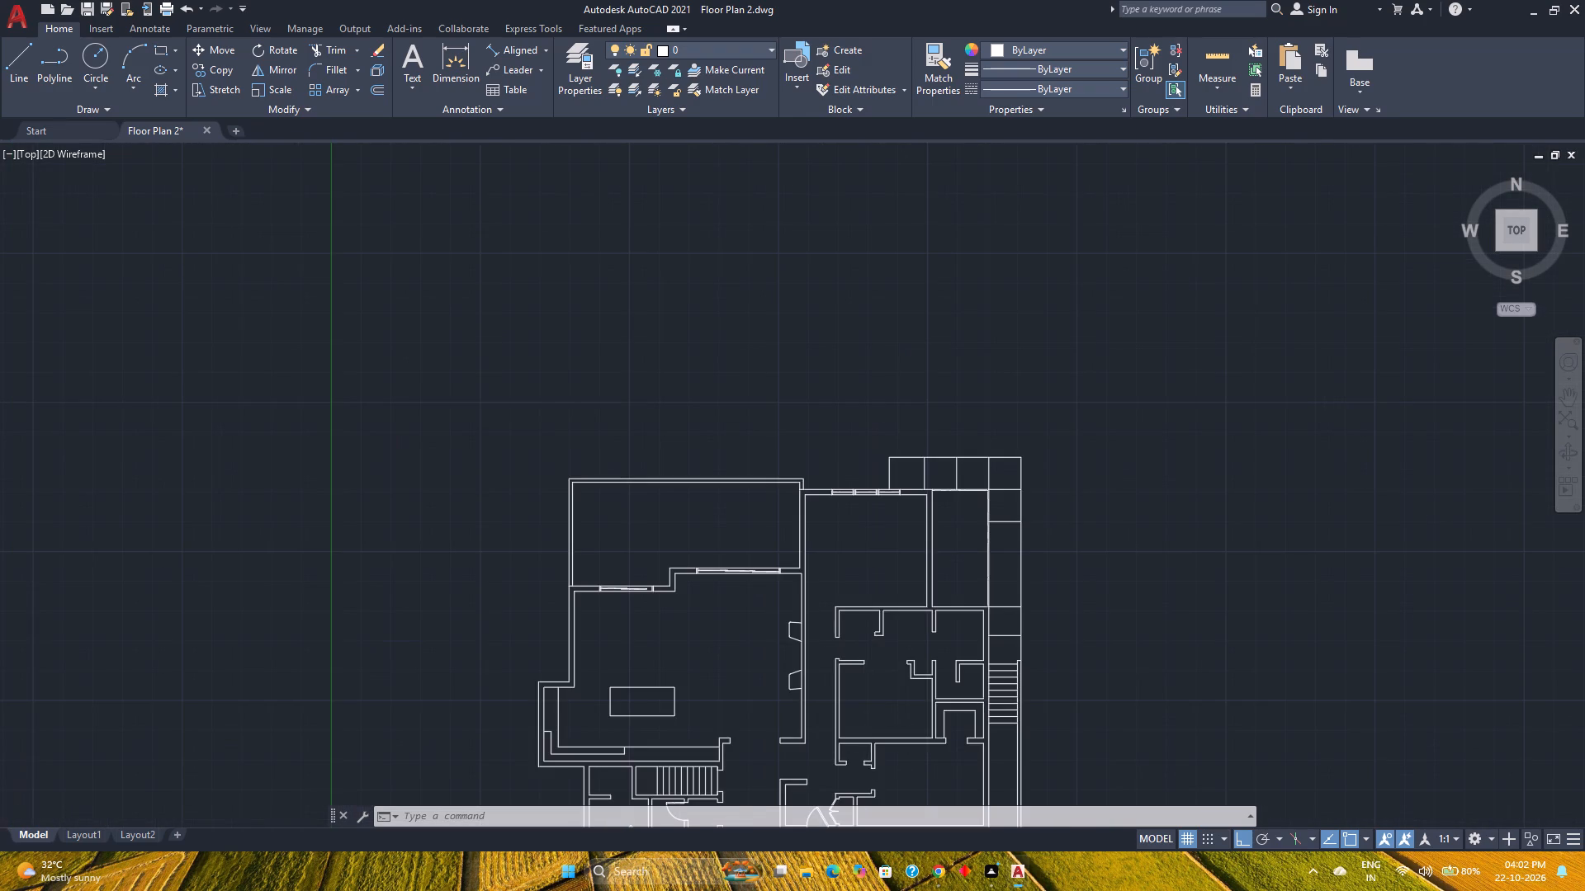
{"action": "middle_click_drag", "start_coordinate": [865, 771], "coordinate": [901, 587]}
{"action": "middle_click", "coordinate": [901, 587]}
{"action": "middle_click", "coordinate": [901, 587]}
{"action": "scroll", "coordinate": [901, 587], "scroll_direction": "up", "scroll_amount": 1}
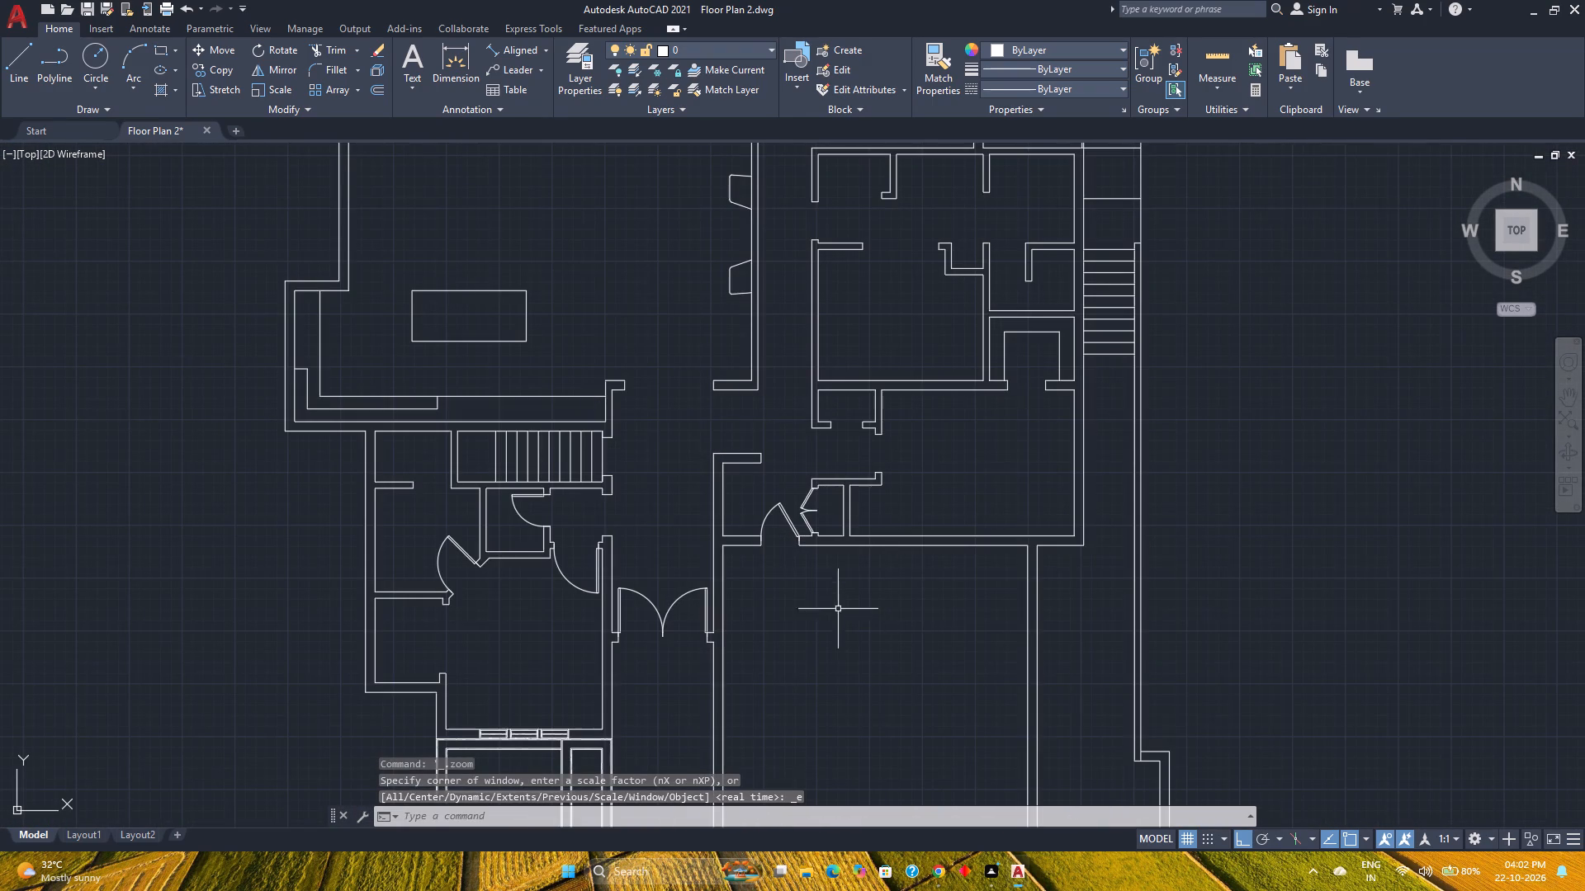
Copy the single door just west of the double entry door from its hinge corner to the east jamb of the small closet north of the vestibule closet.
{"action": "left_click", "coordinate": [571, 584]}
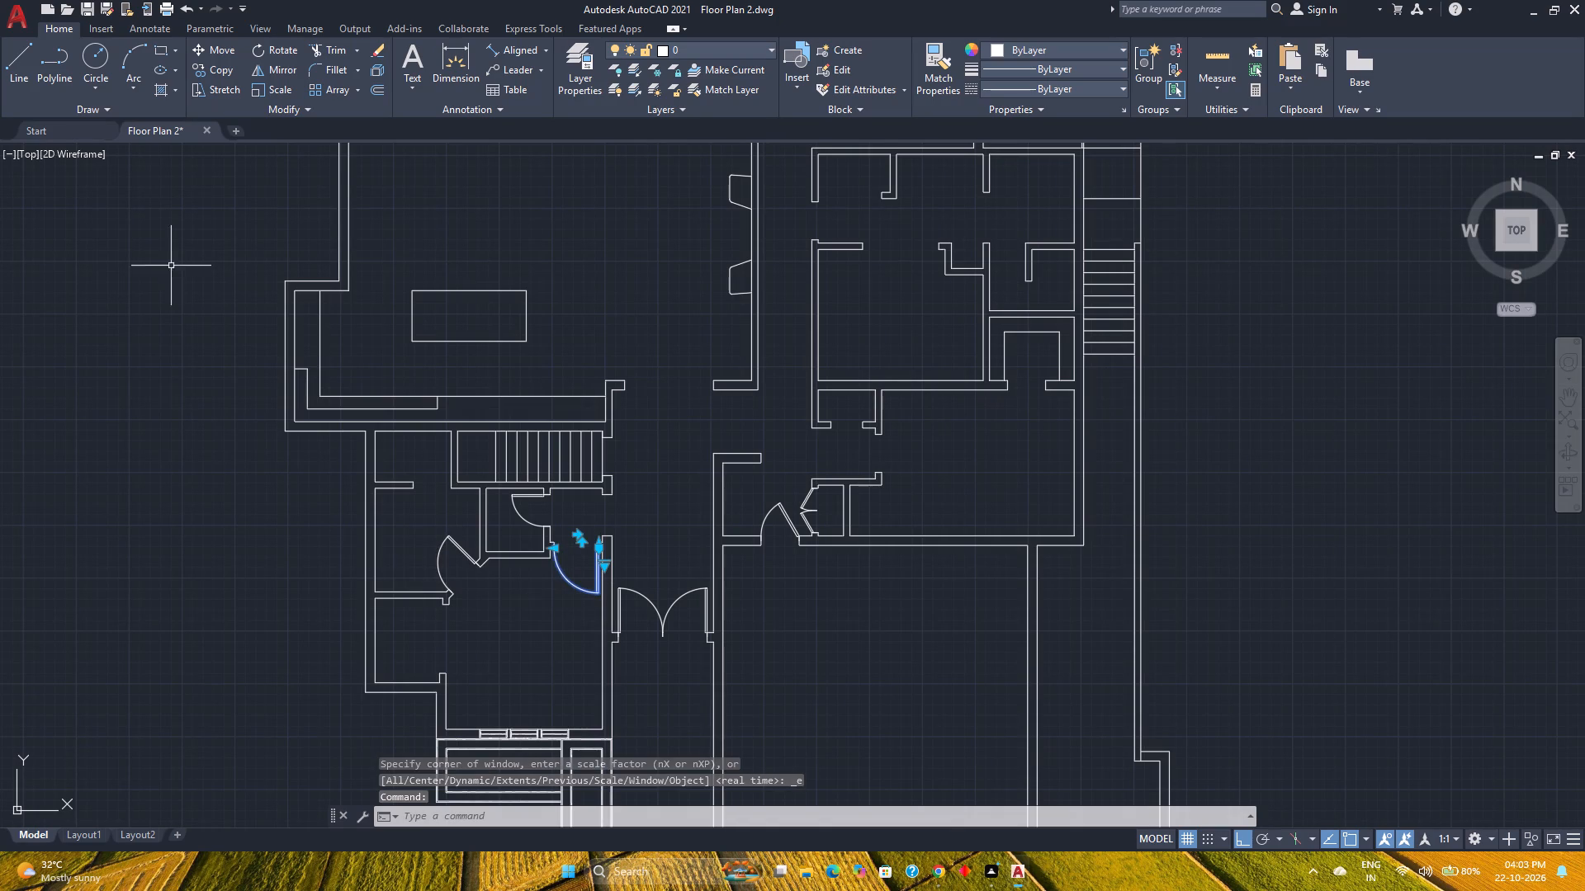
{"action": "left_click", "coordinate": [204, 78]}
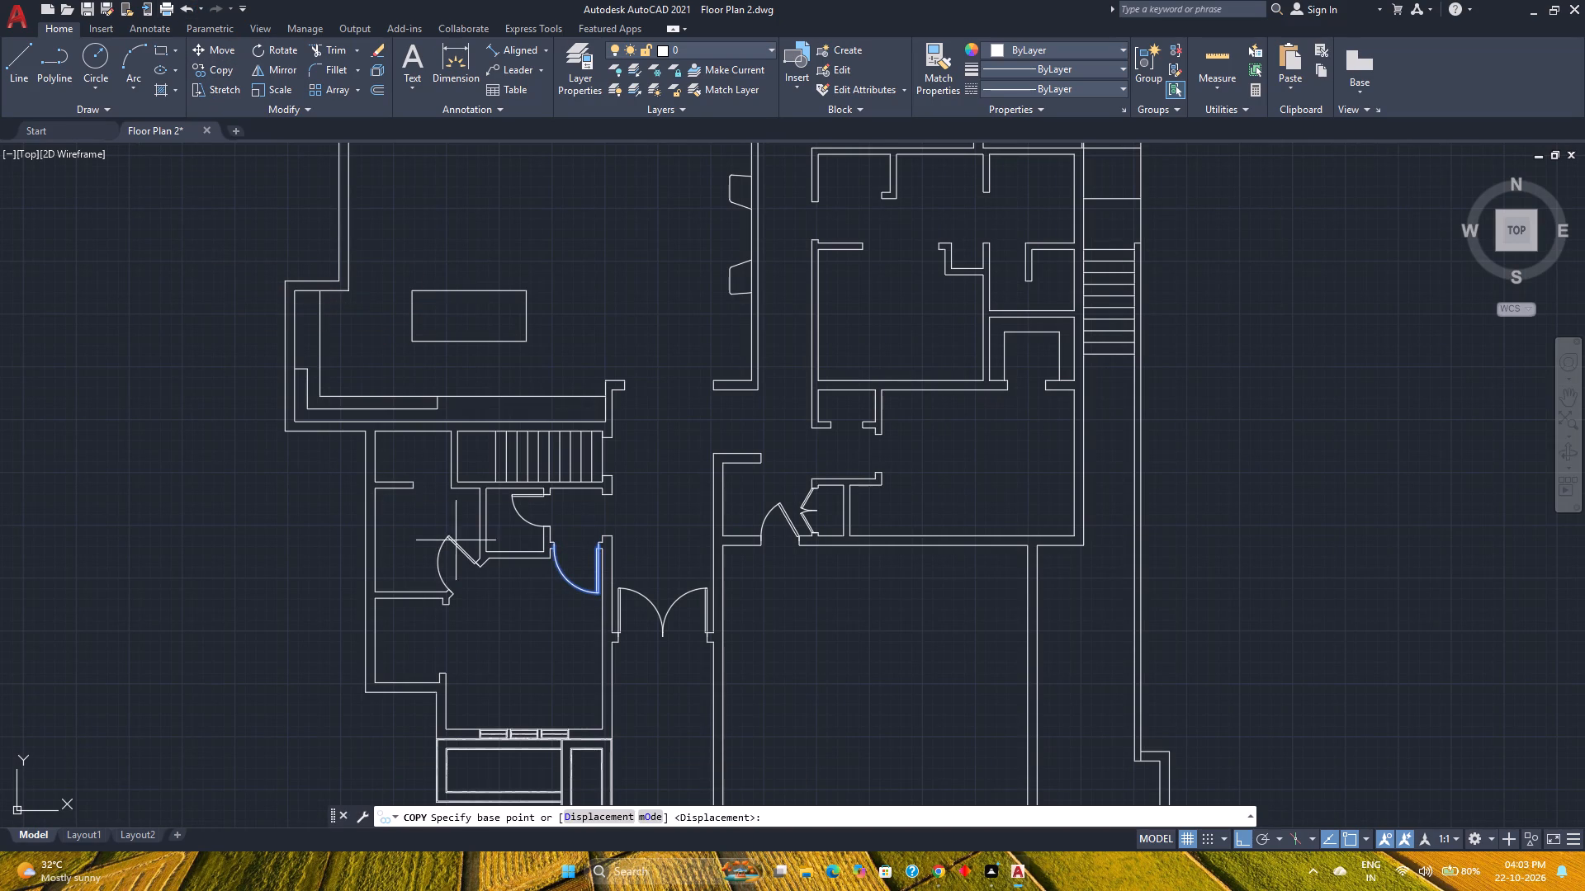
{"action": "scroll", "coordinate": [626, 514], "scroll_direction": "up", "scroll_amount": 1}
{"action": "scroll", "coordinate": [580, 594], "scroll_direction": "up", "scroll_amount": 2}
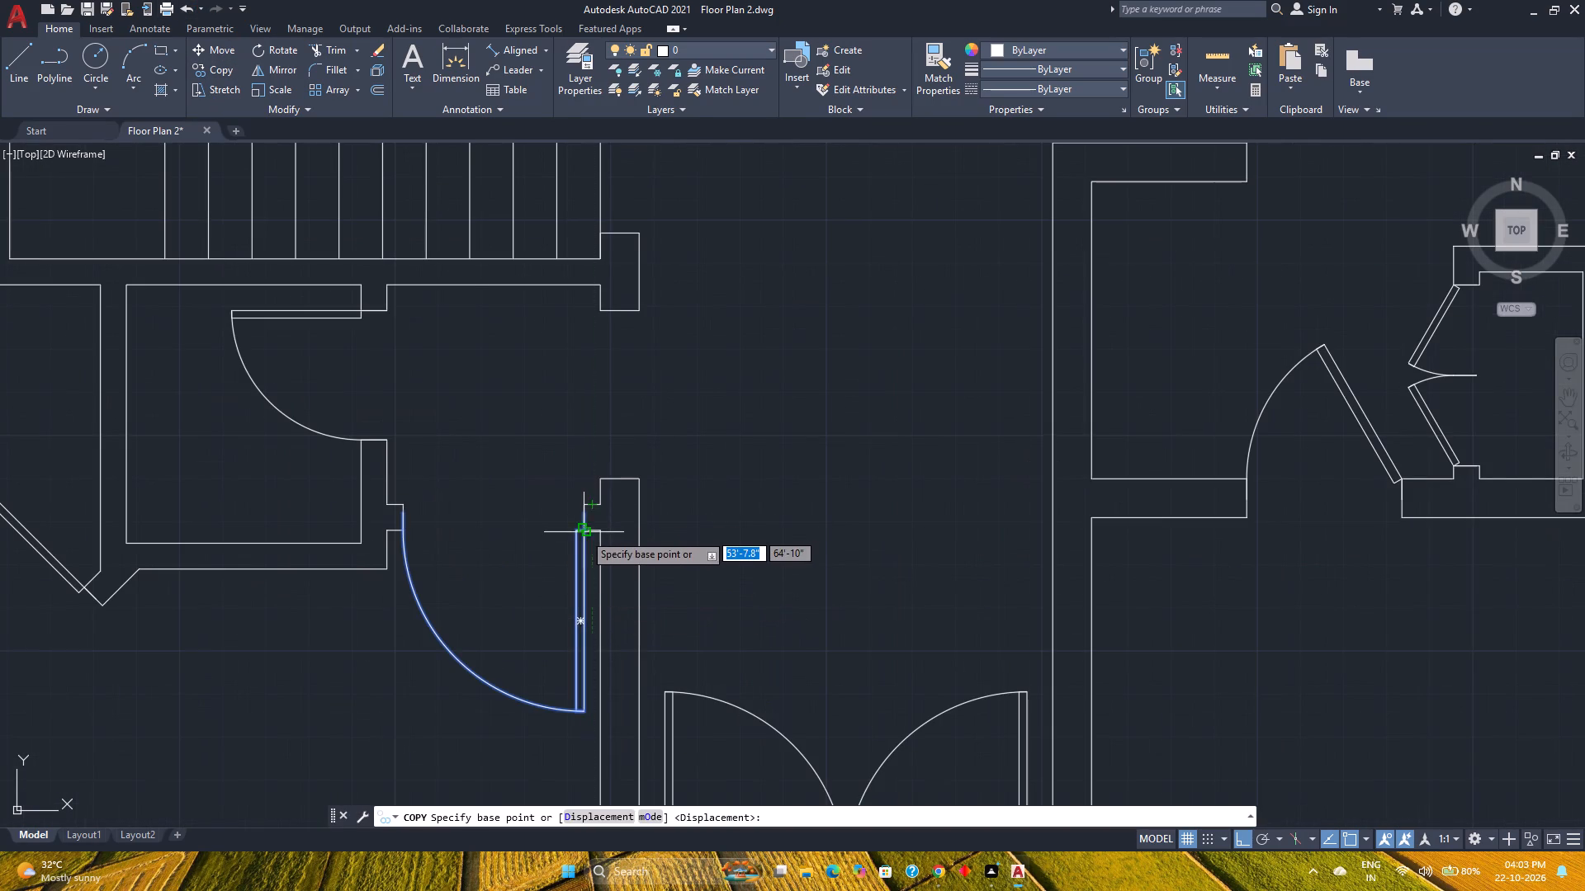
{"action": "scroll", "coordinate": [583, 535], "scroll_direction": "up", "scroll_amount": 4}
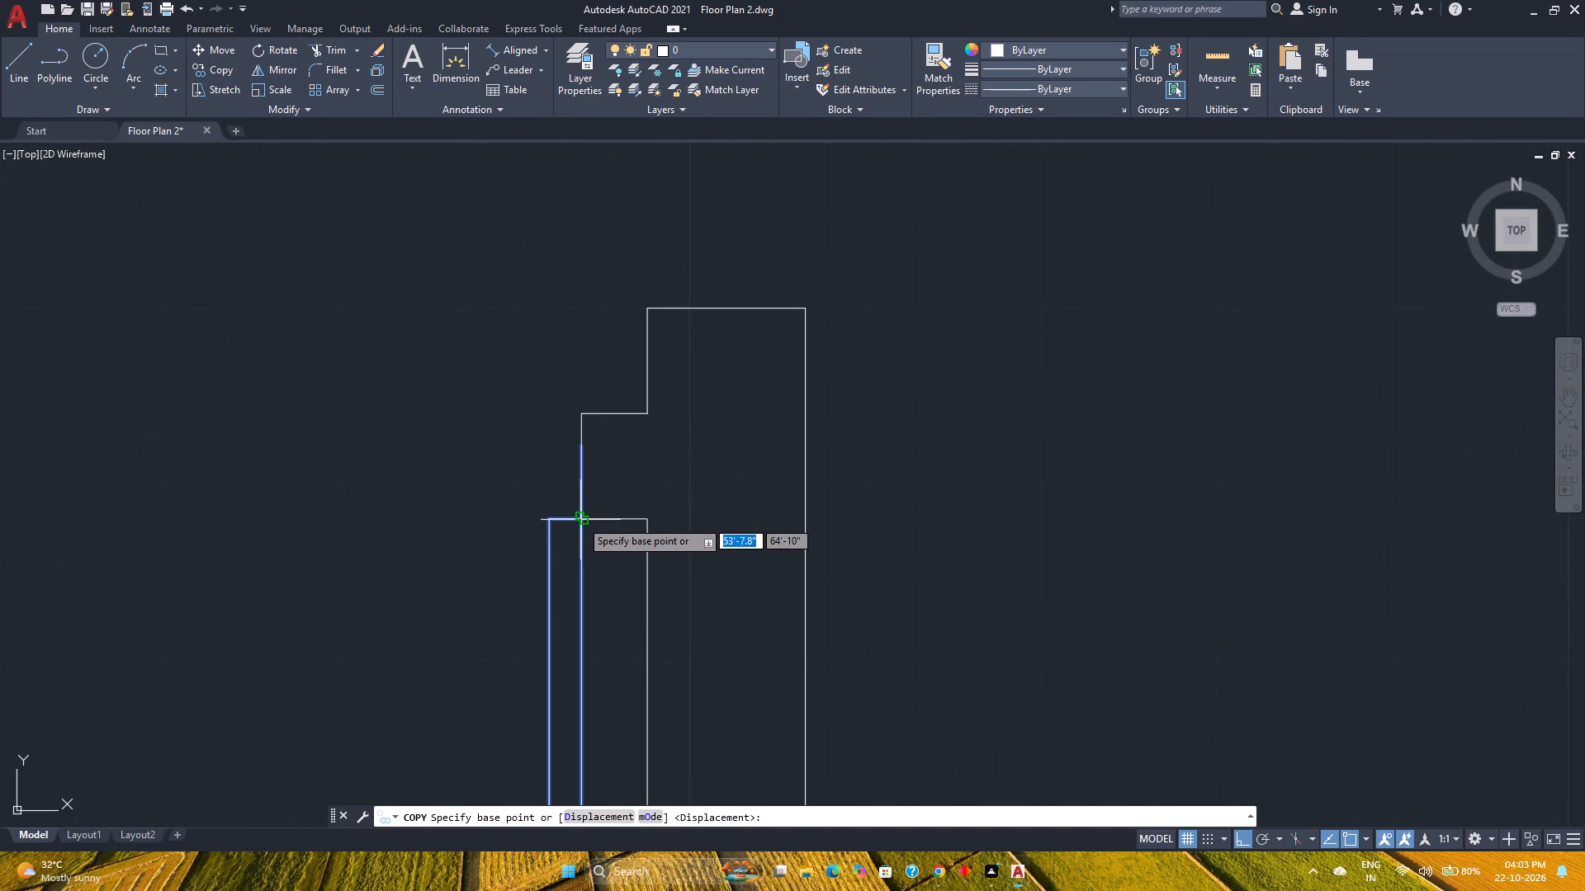
{"action": "left_click", "coordinate": [580, 520]}
{"action": "scroll", "coordinate": [580, 520], "scroll_direction": "down", "scroll_amount": 4}
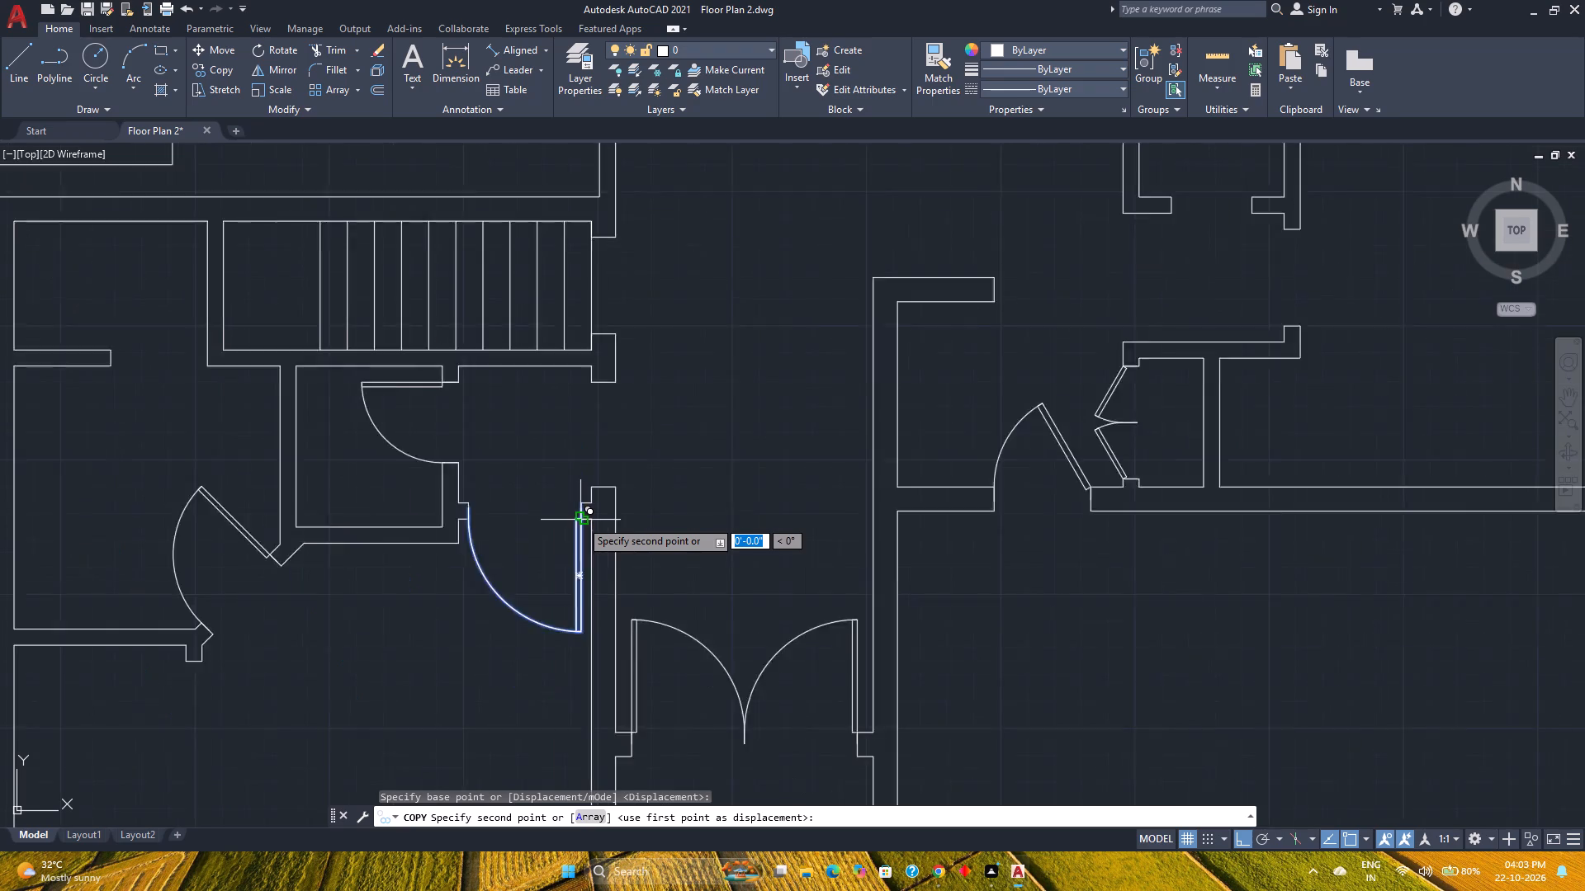
{"action": "scroll", "coordinate": [580, 520], "scroll_direction": "down", "scroll_amount": 4}
{"action": "scroll", "coordinate": [693, 482], "scroll_direction": "up", "scroll_amount": 4}
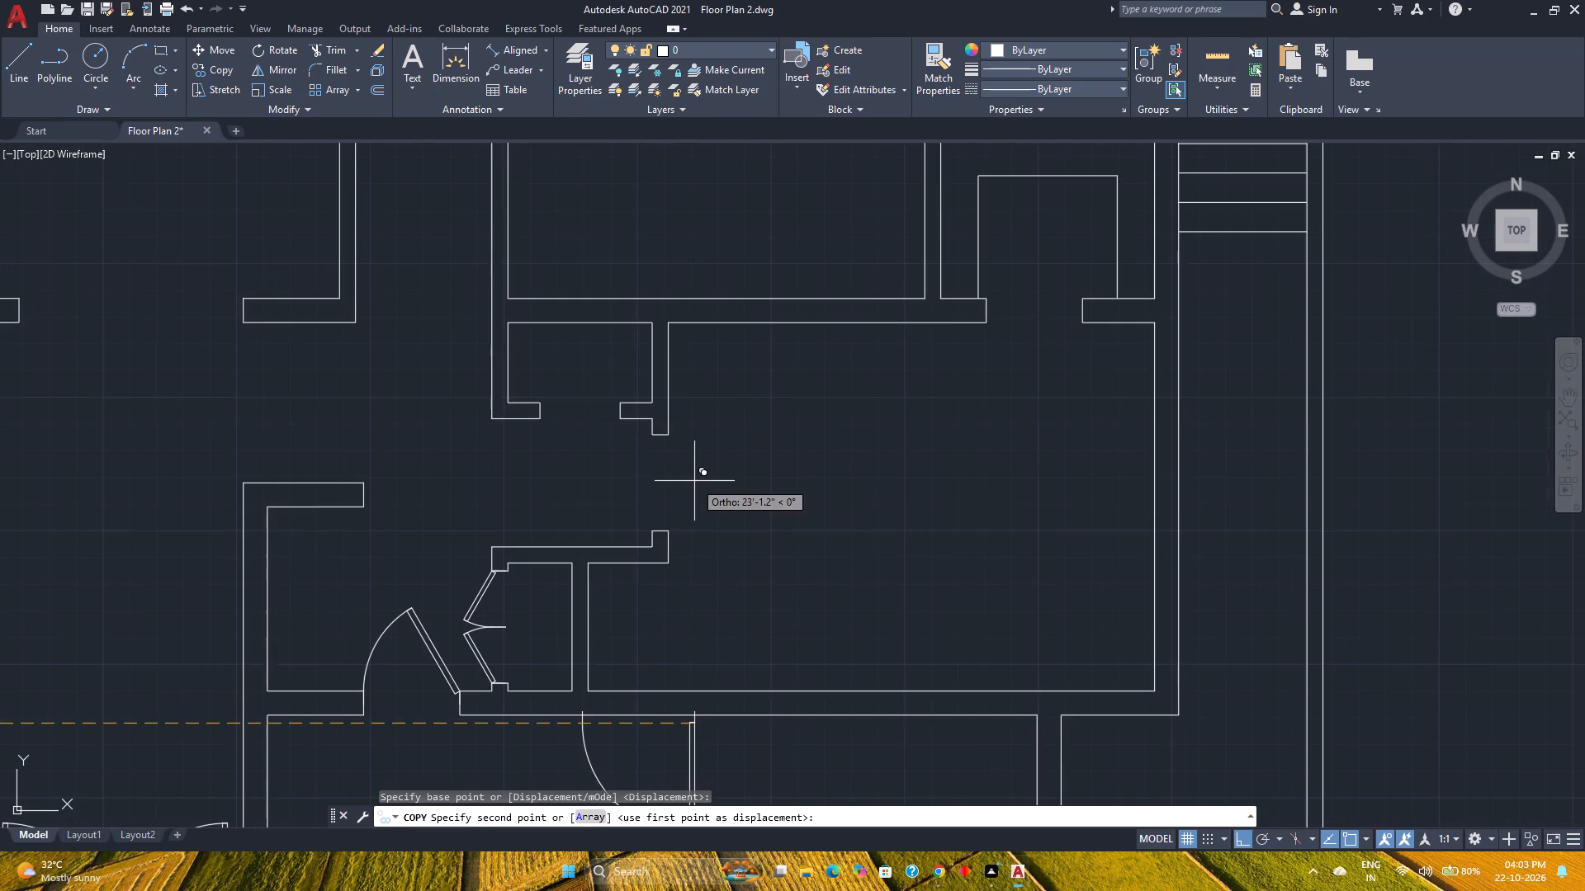
{"action": "left_click", "coordinate": [622, 426]}
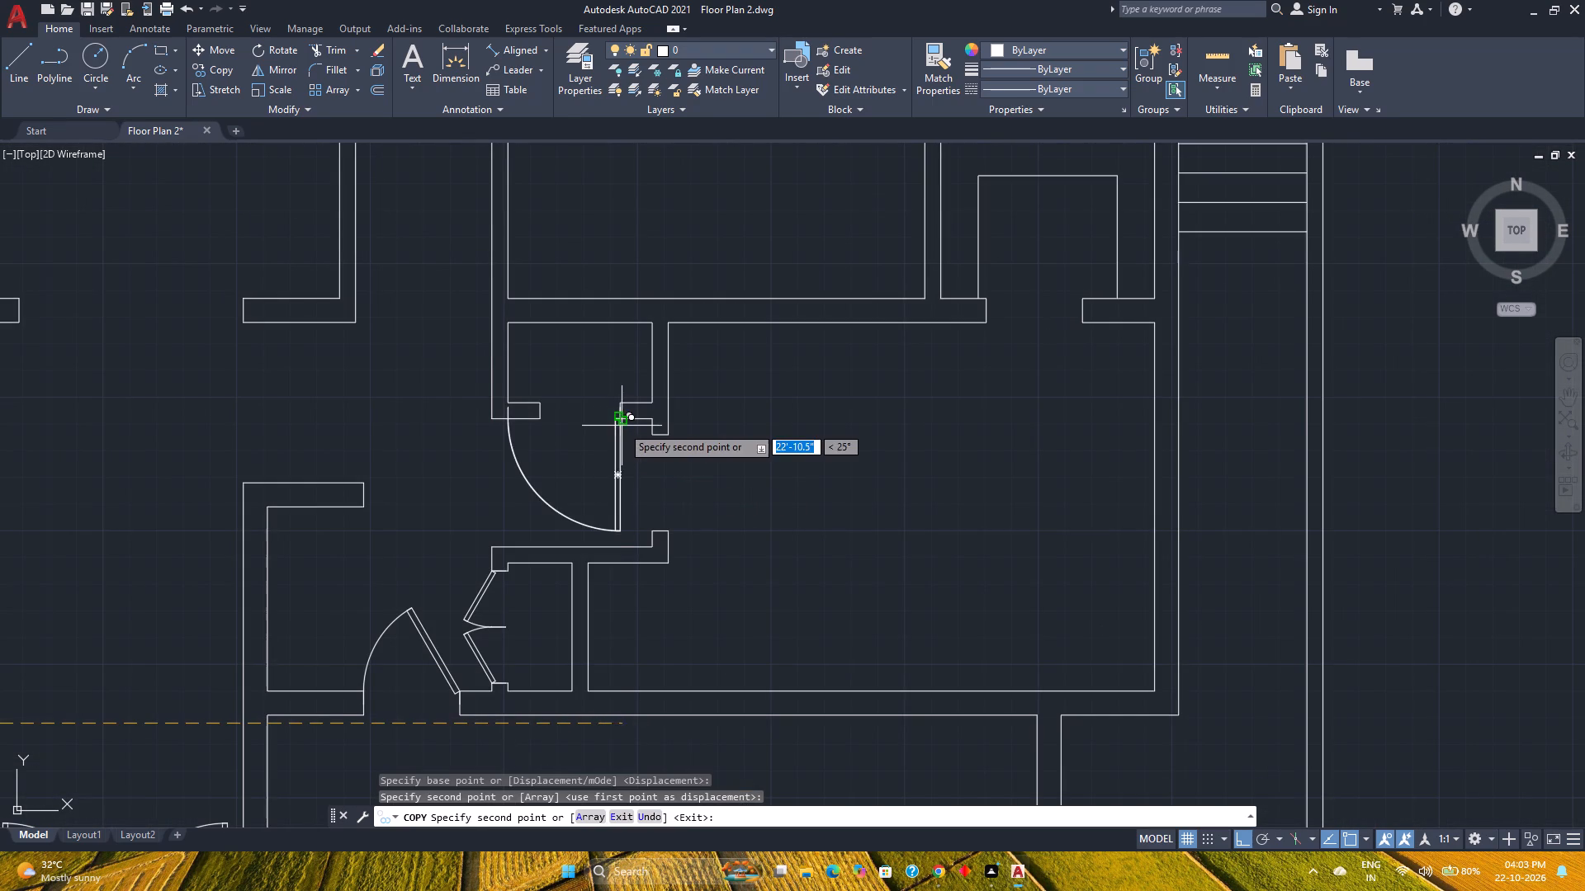
{"action": "key", "text": "Escape"}
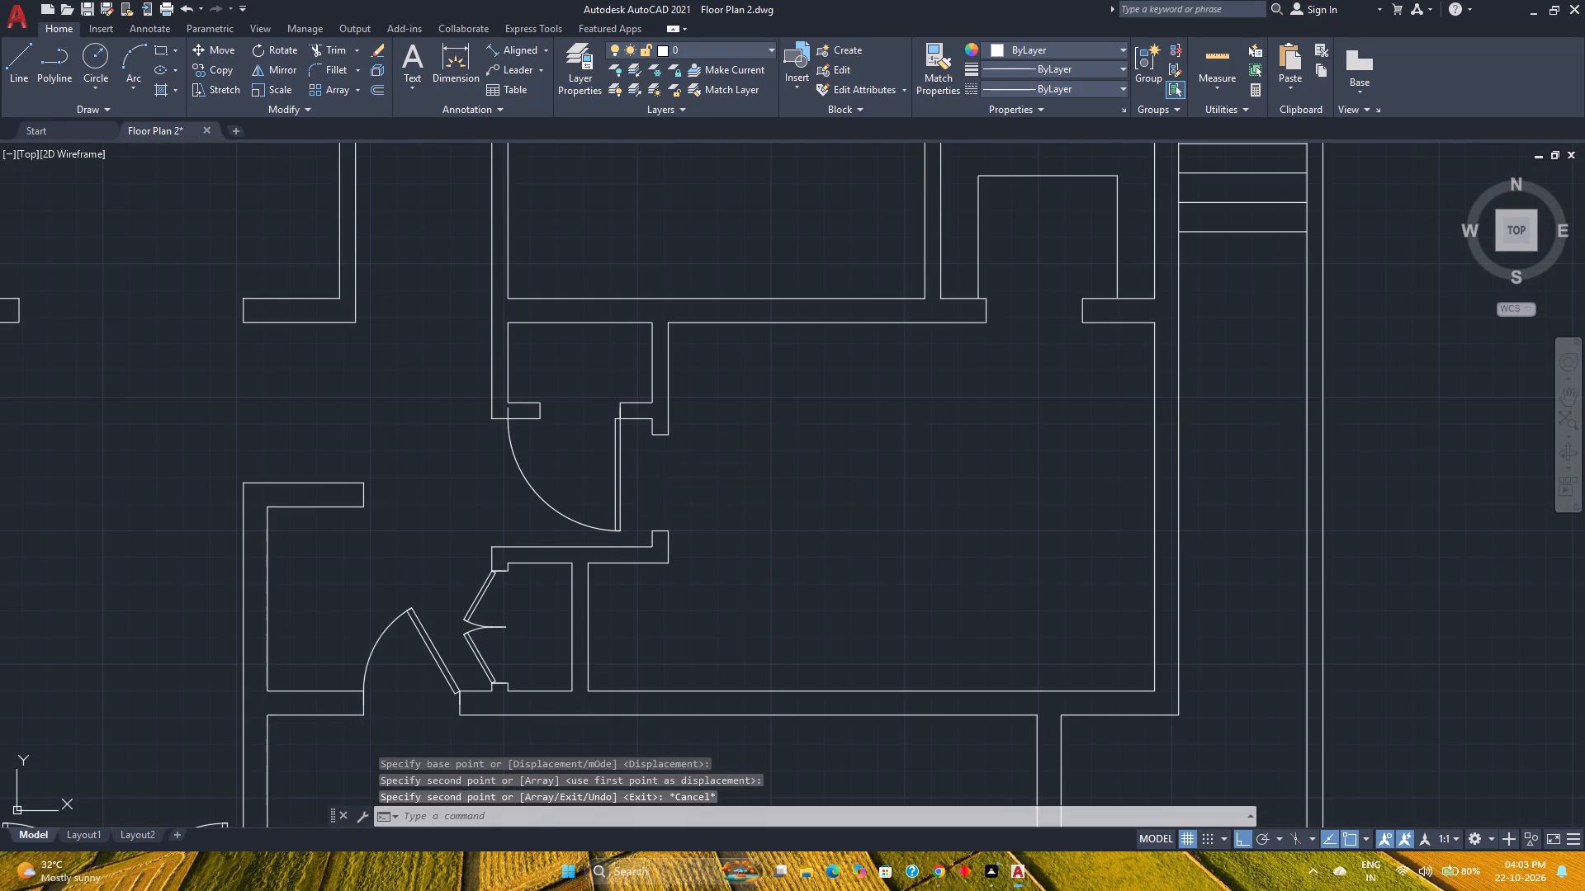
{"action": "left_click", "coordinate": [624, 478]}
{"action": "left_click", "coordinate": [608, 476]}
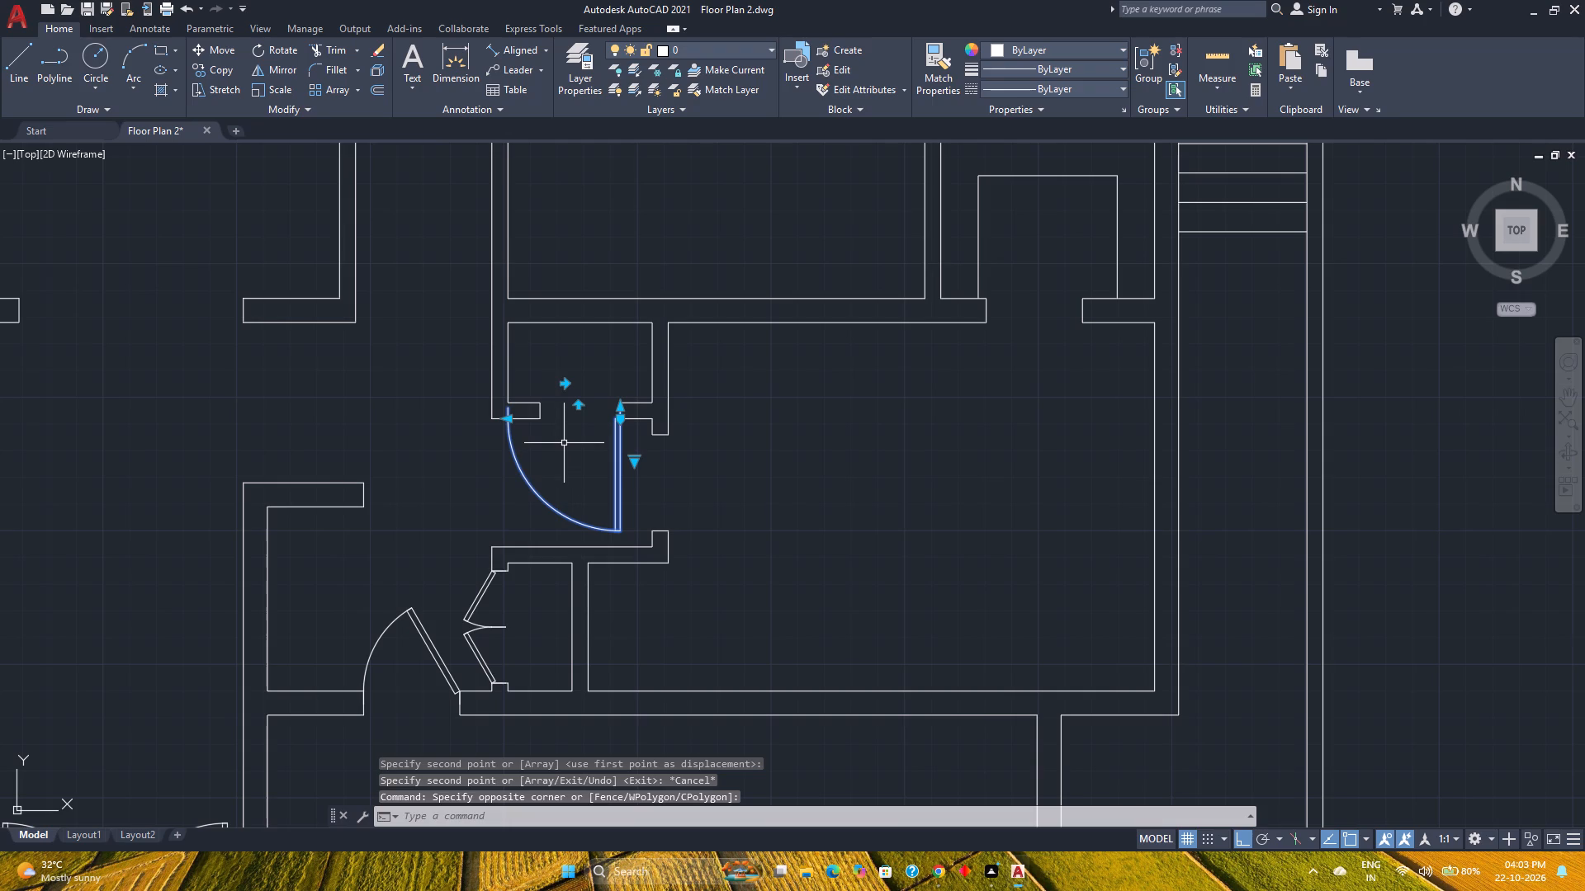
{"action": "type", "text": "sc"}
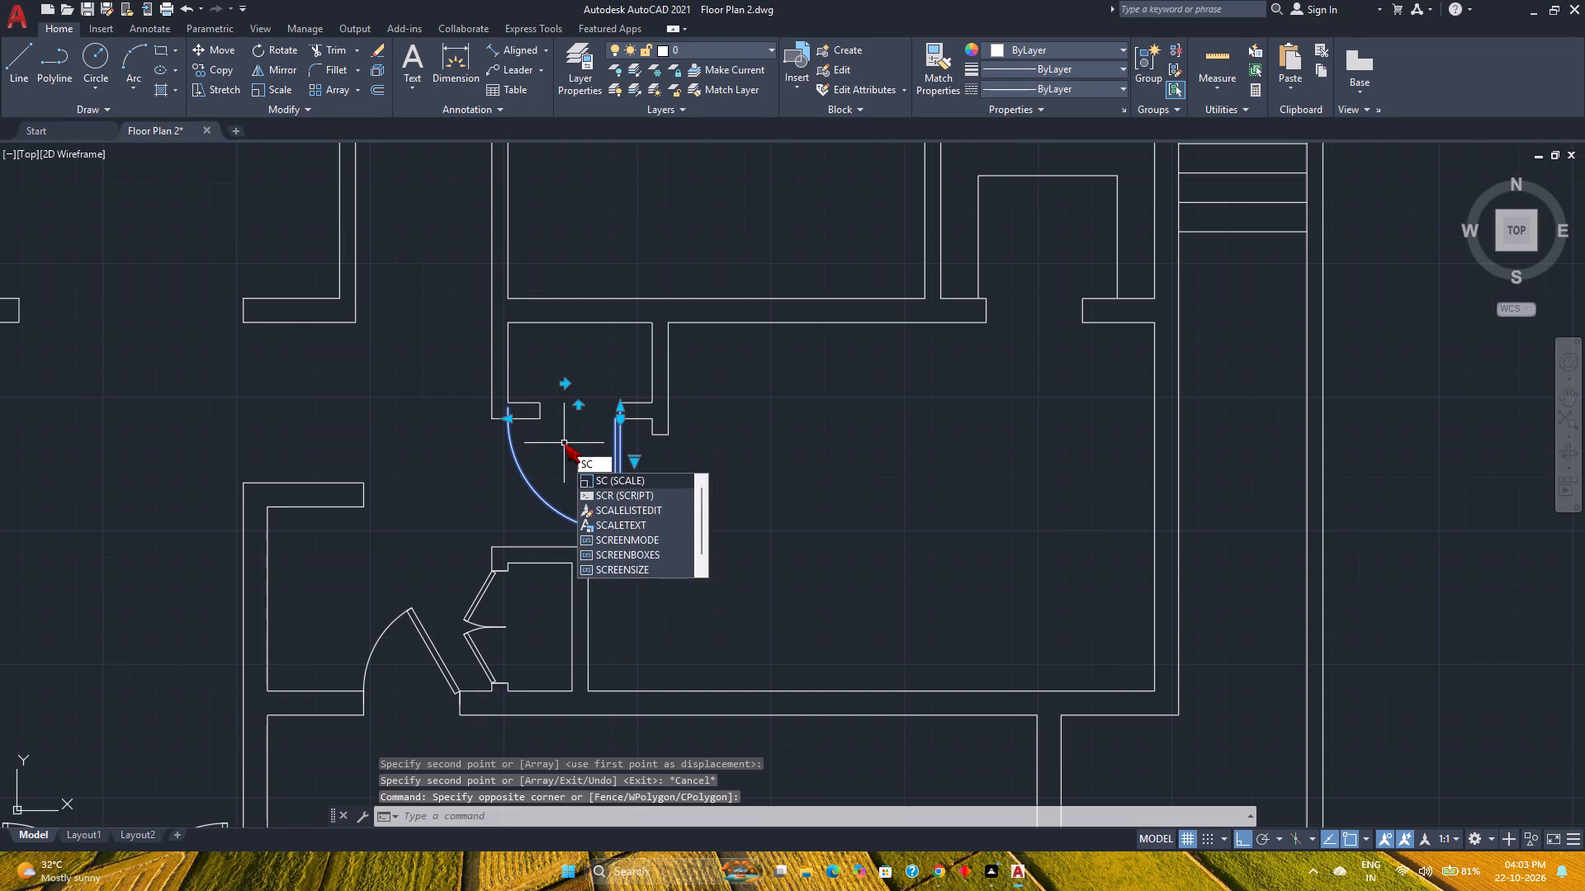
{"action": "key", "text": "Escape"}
Shorten the copied closet door to about 2'-5.4" by moving its size grip toward the west jamb.
{"action": "left_click", "coordinate": [523, 441]}
{"action": "left_click", "coordinate": [503, 447]}
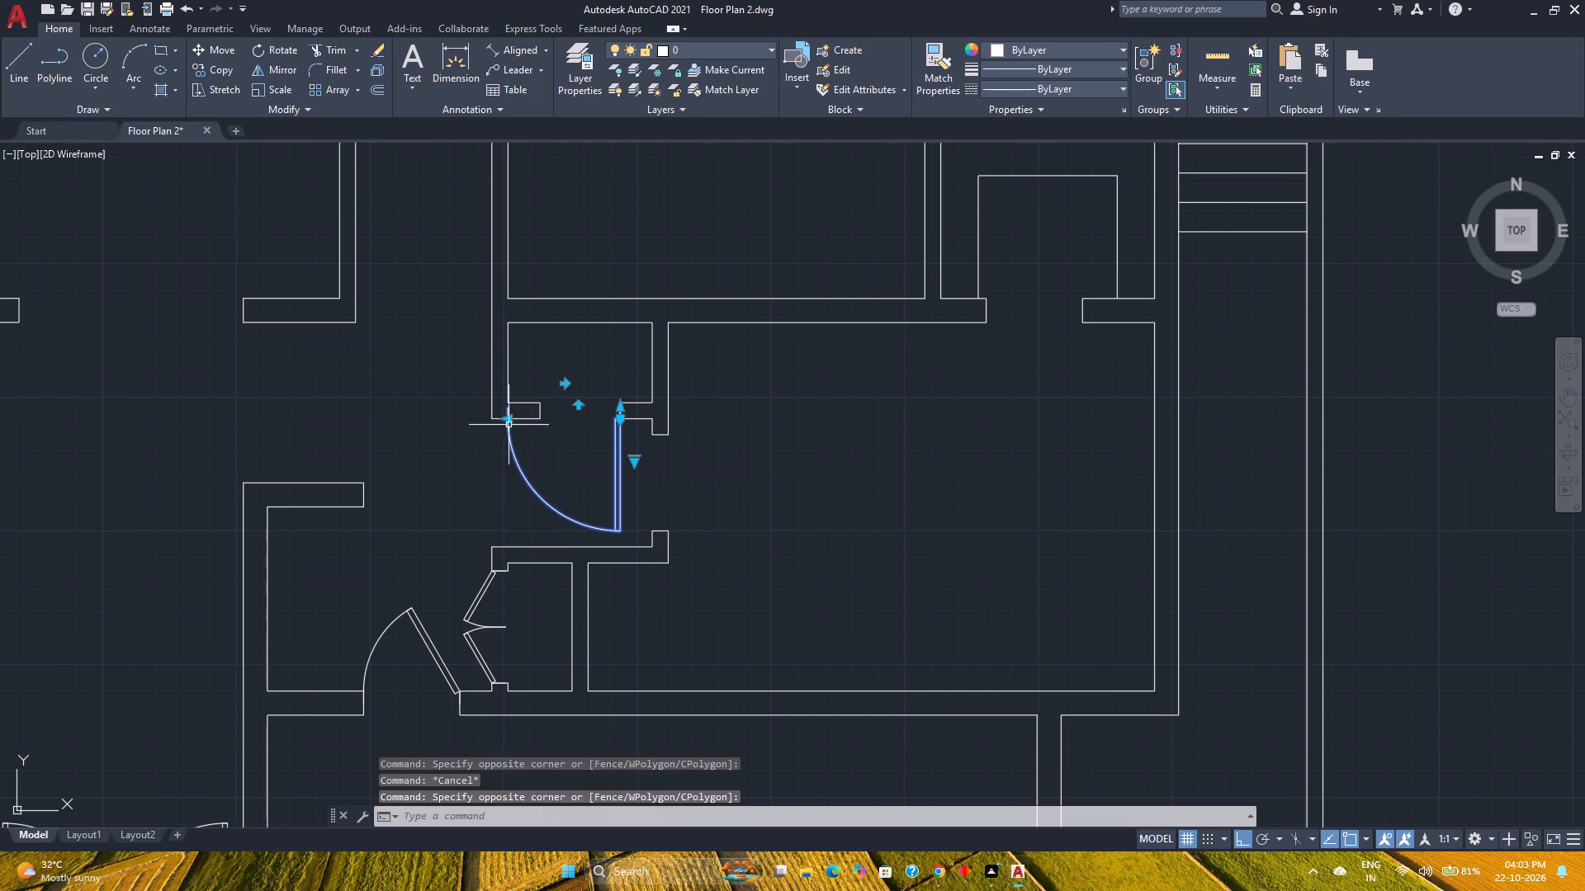
{"action": "left_click", "coordinate": [509, 420]}
{"action": "scroll", "coordinate": [542, 413], "scroll_direction": "up", "scroll_amount": 3}
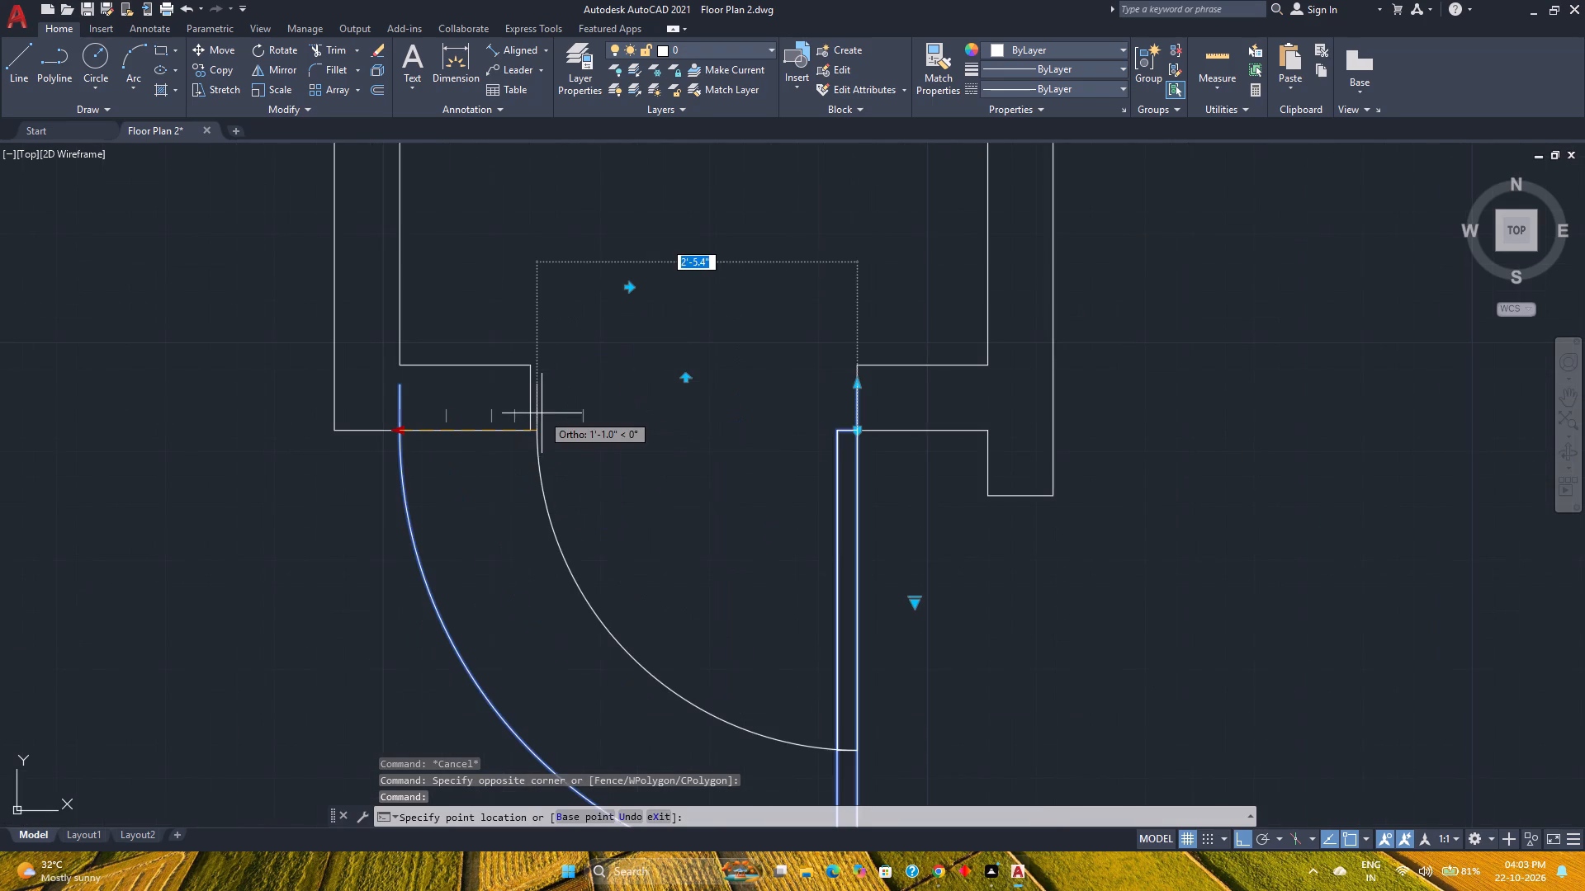
{"action": "scroll", "coordinate": [542, 413], "scroll_direction": "up", "scroll_amount": 2}
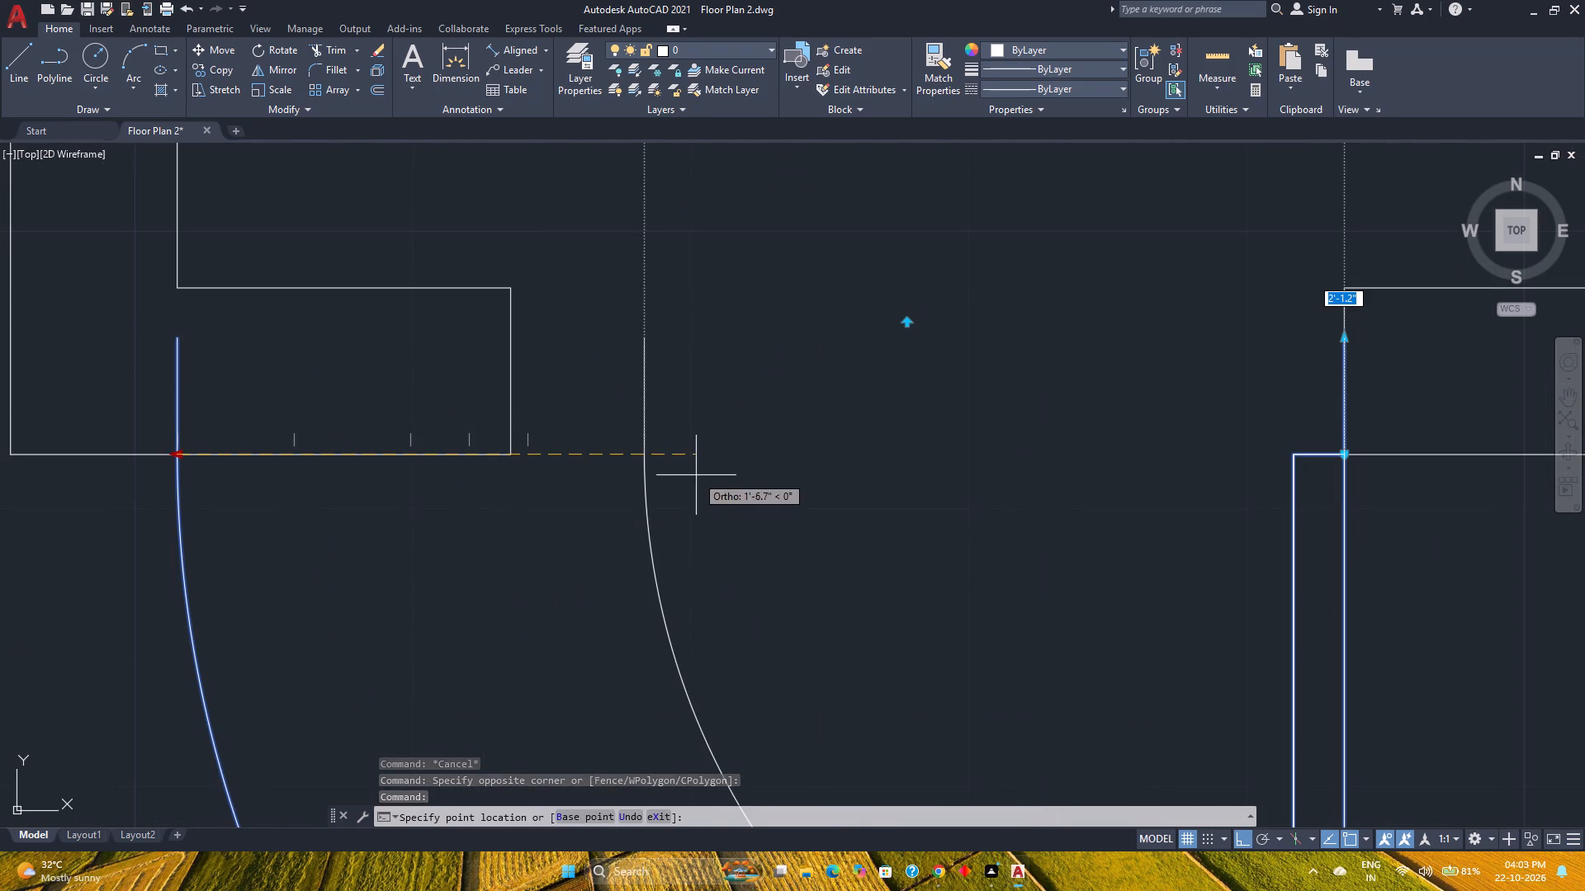
{"action": "left_click", "coordinate": [532, 450]}
{"action": "scroll", "coordinate": [532, 450], "scroll_direction": "down", "scroll_amount": 3}
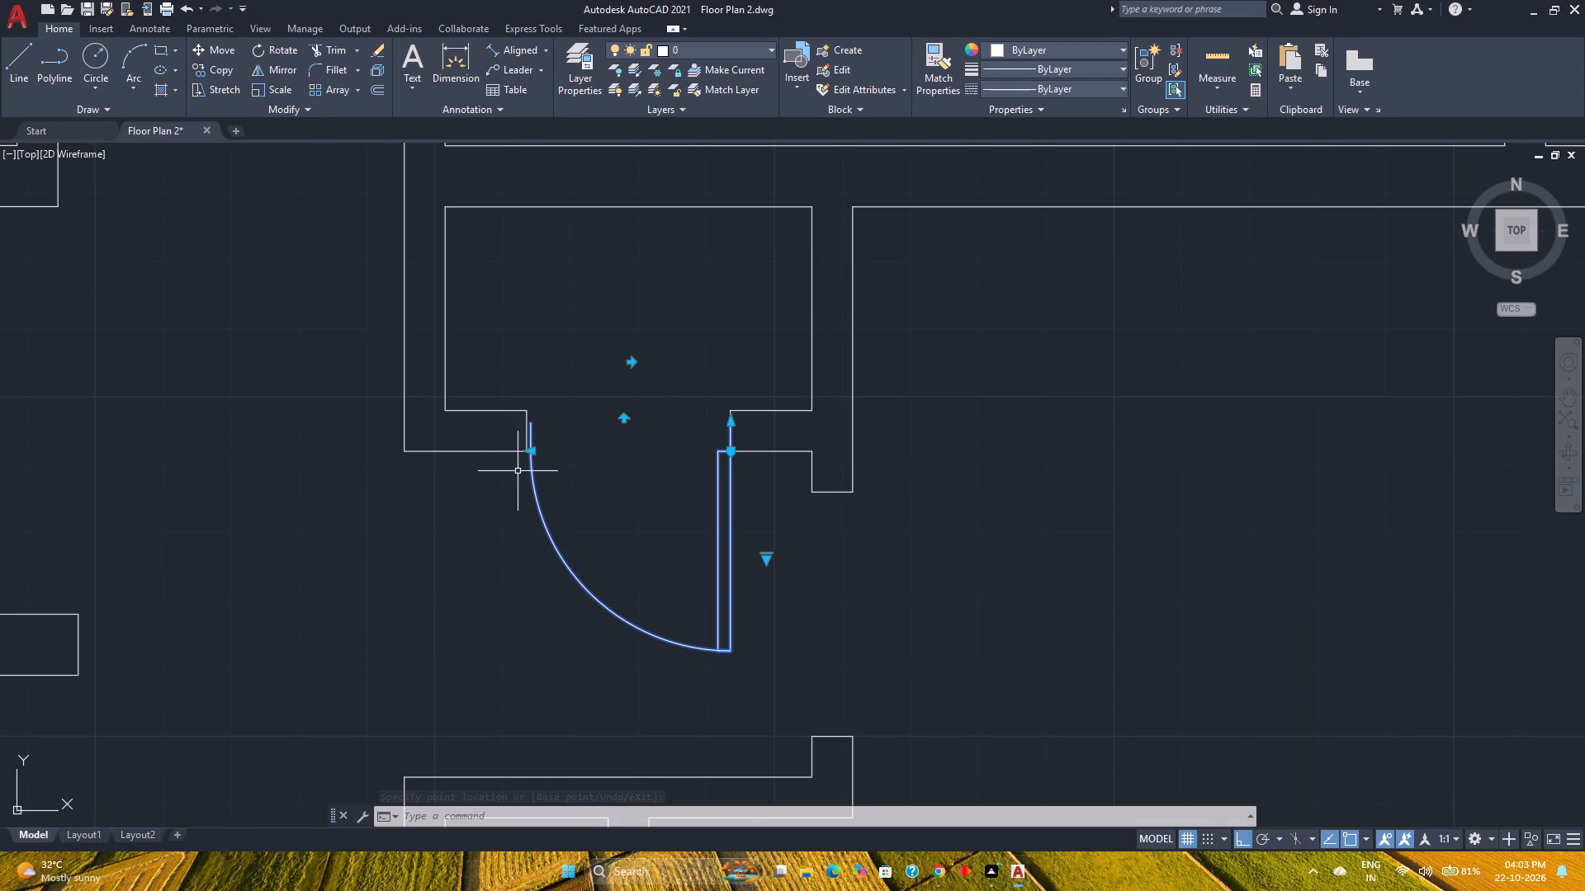
Scale the closet door by reference from its hinge corner so its closing end meets the corner of the west jamb.
{"action": "scroll", "coordinate": [518, 474], "scroll_direction": "down", "scroll_amount": 1}
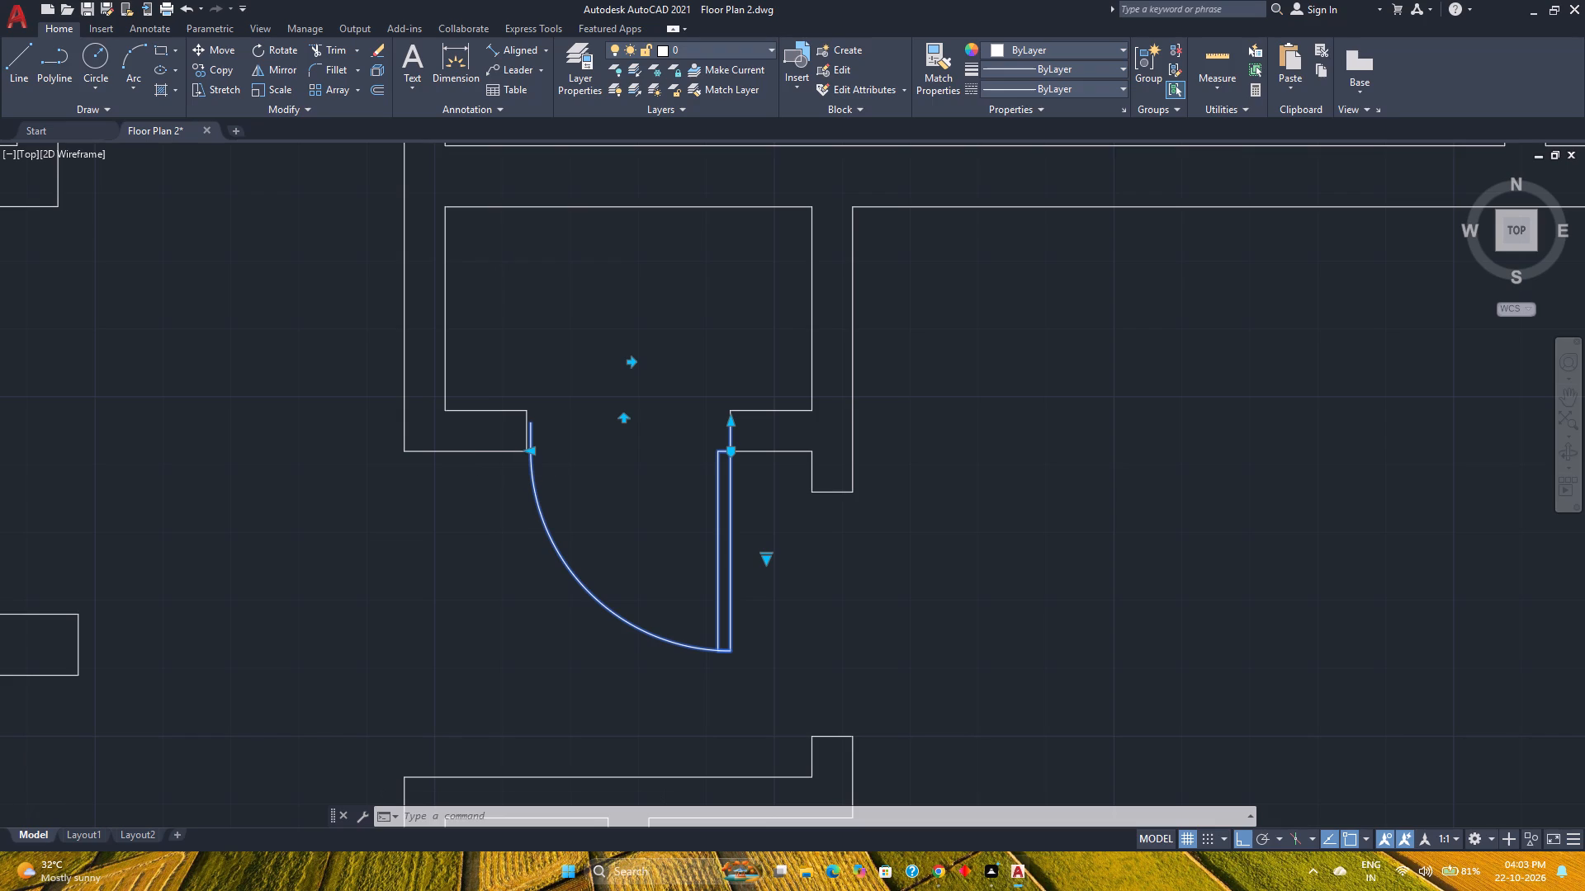
{"action": "key", "text": "s"}
{"action": "key", "text": "c"}
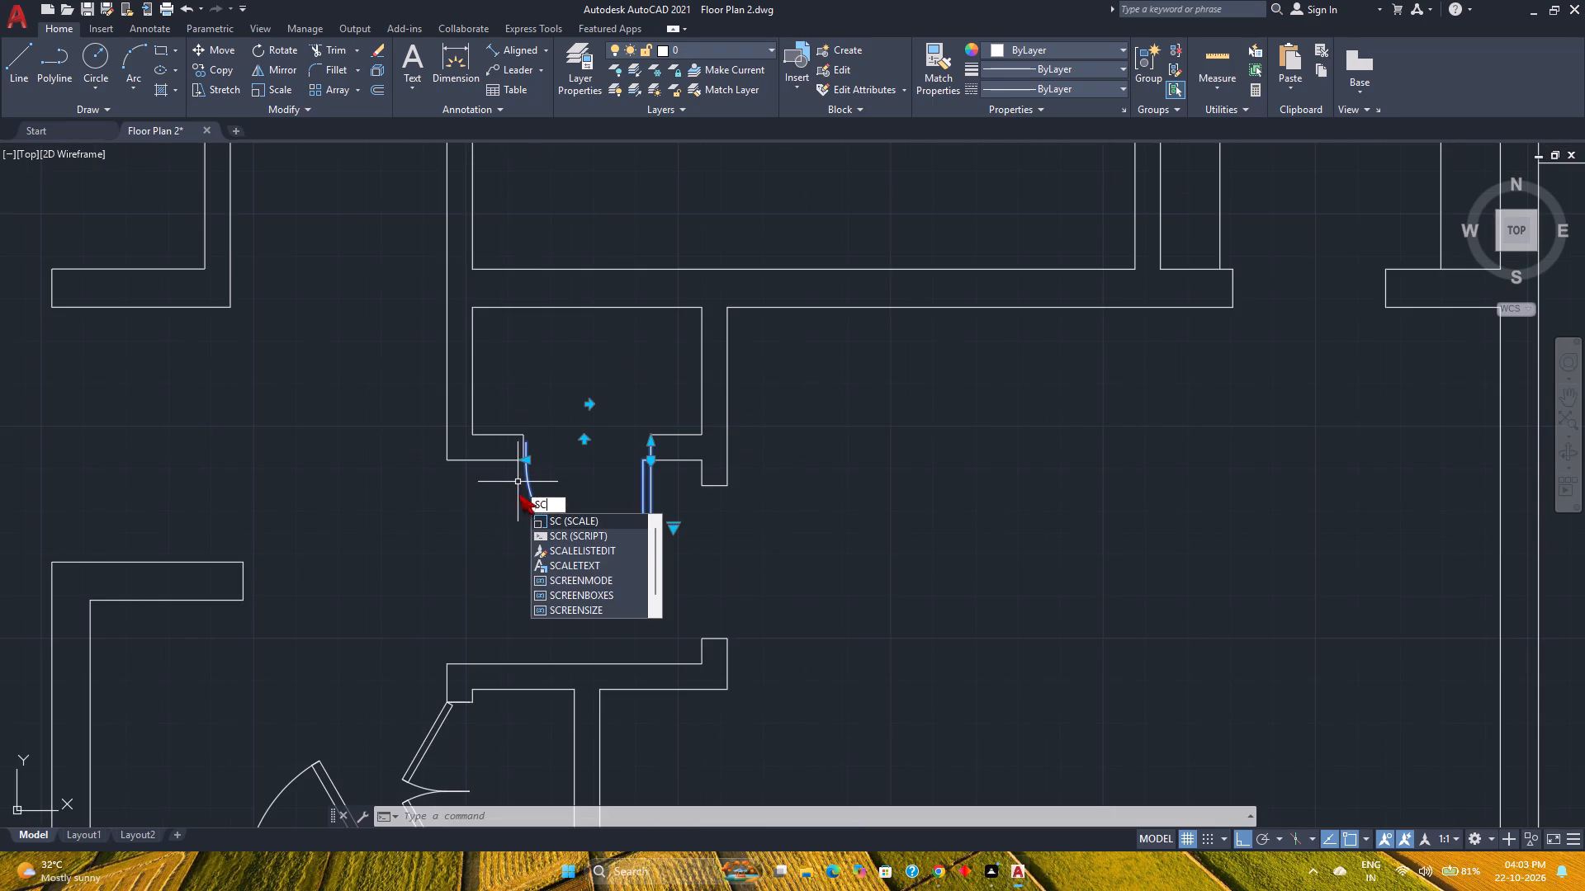
{"action": "key", "text": "Return"}
{"action": "scroll", "coordinate": [642, 450], "scroll_direction": "up", "scroll_amount": 3}
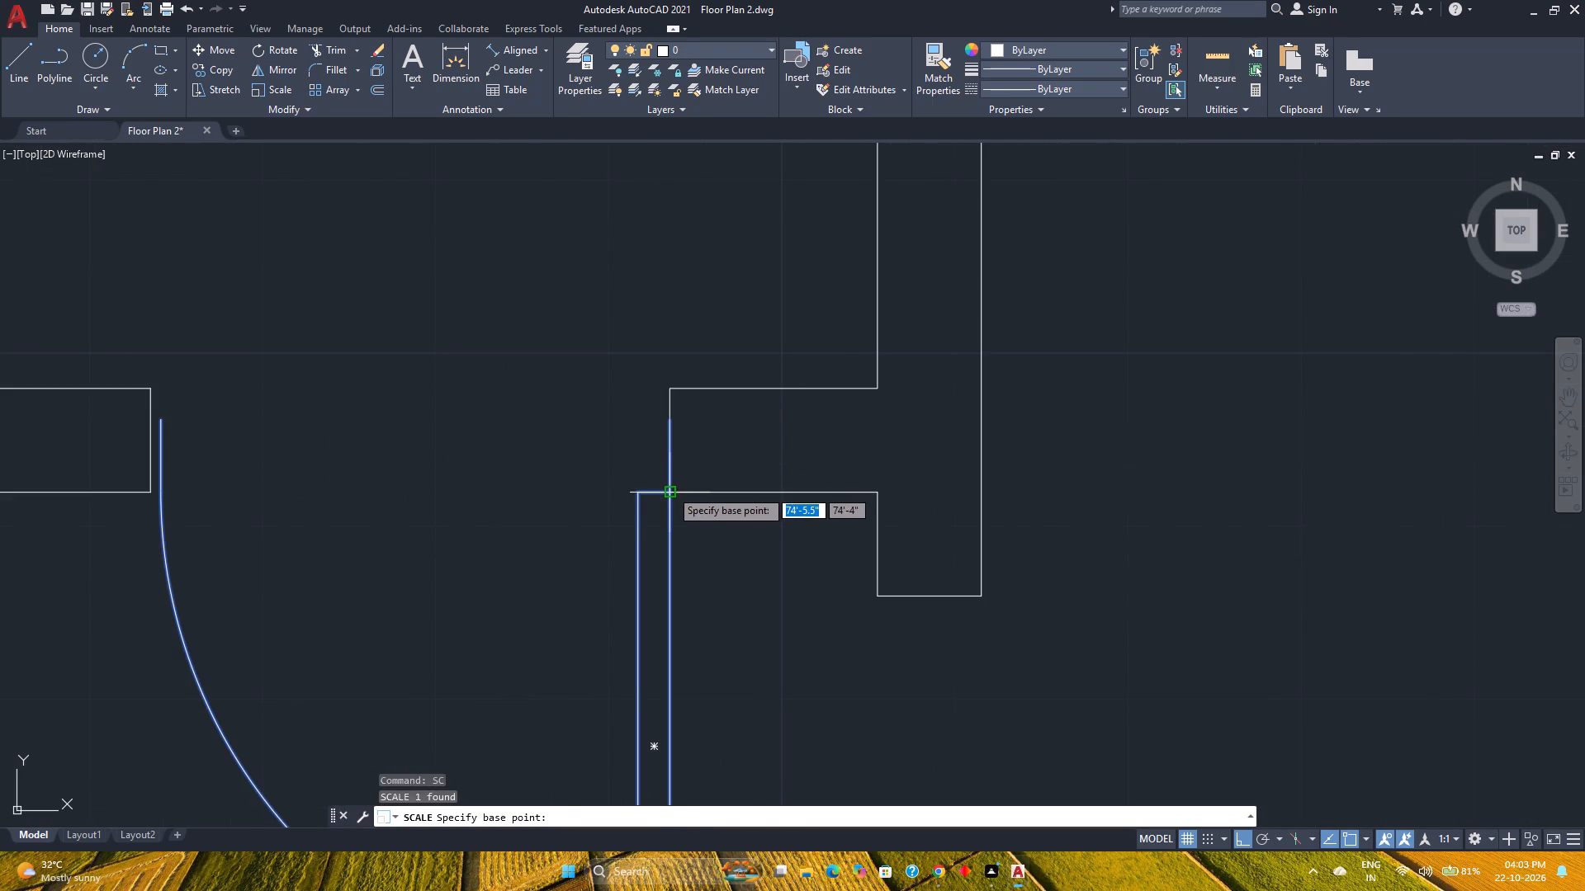
{"action": "left_click", "coordinate": [670, 489]}
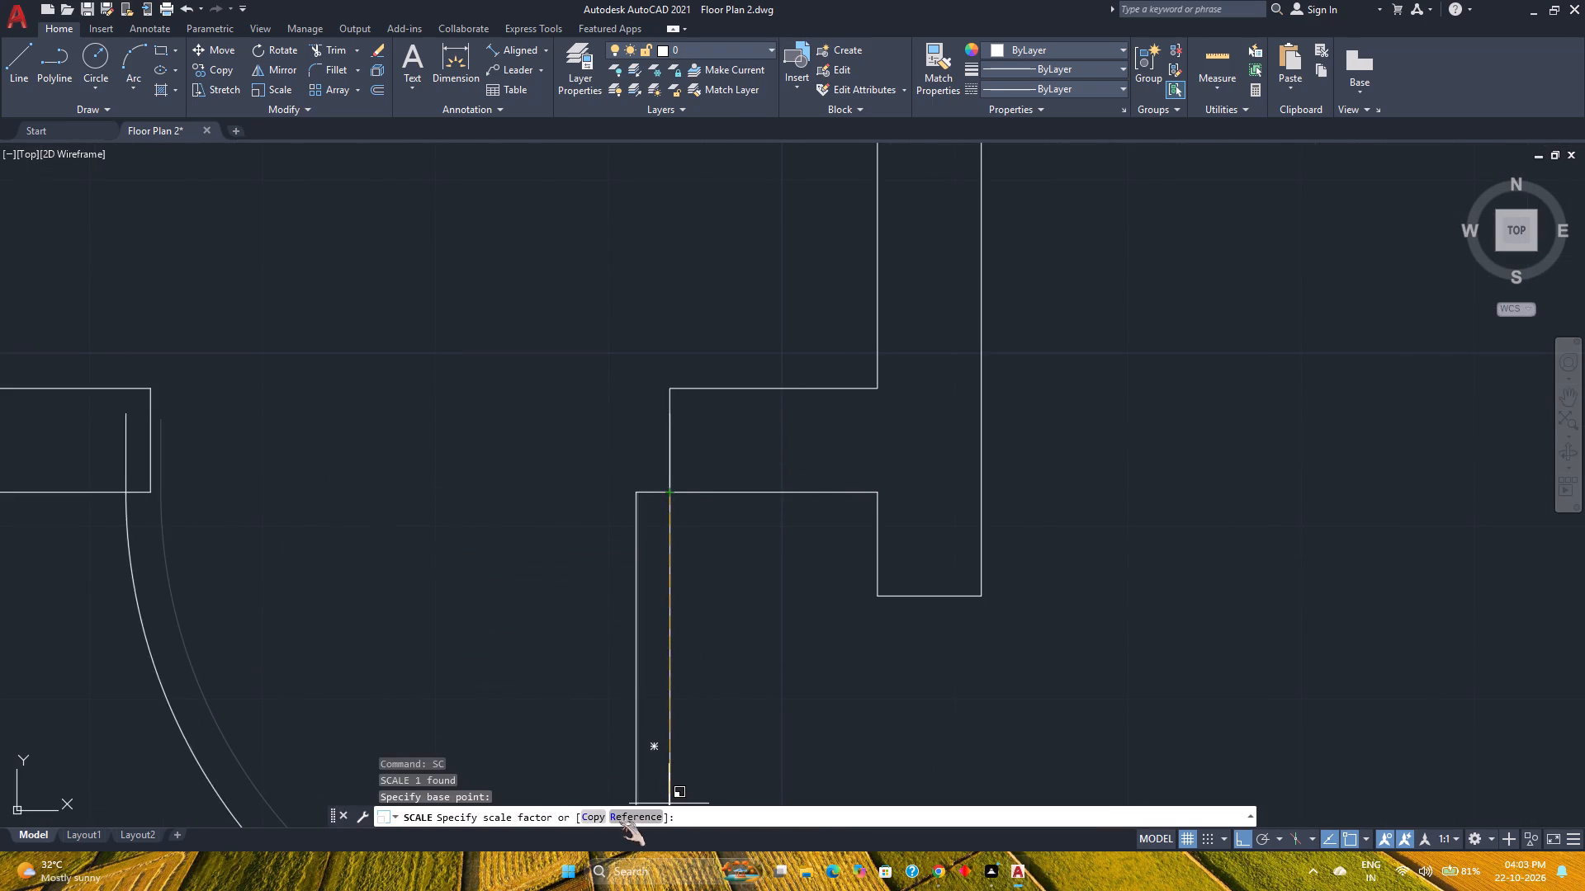
{"action": "left_click", "coordinate": [622, 818]}
{"action": "left_click", "coordinate": [669, 496]}
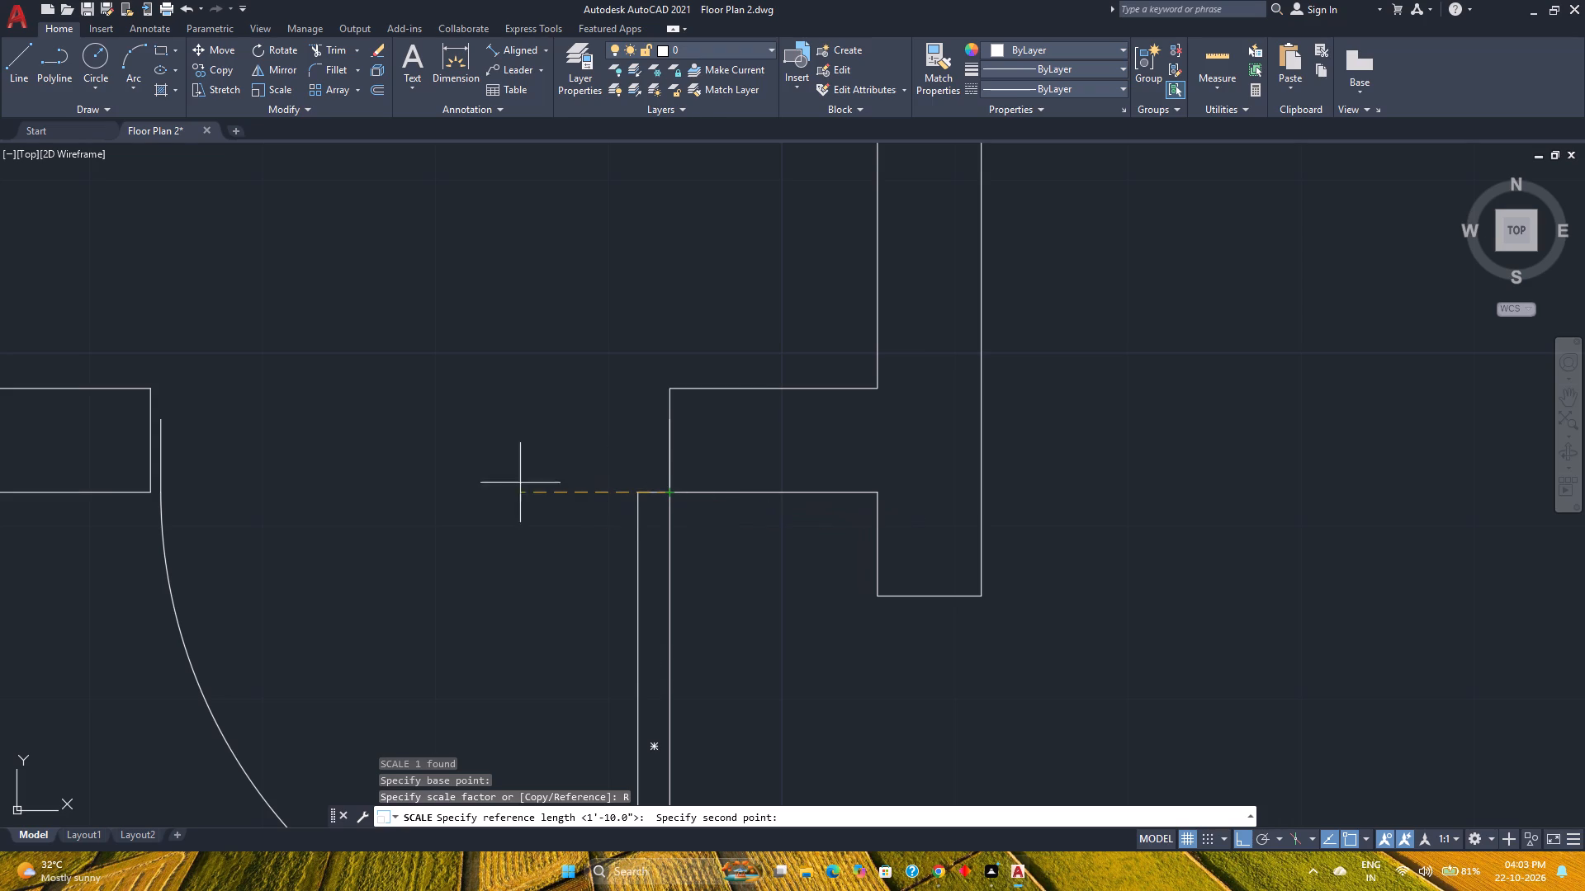
{"action": "left_click", "coordinate": [165, 493]}
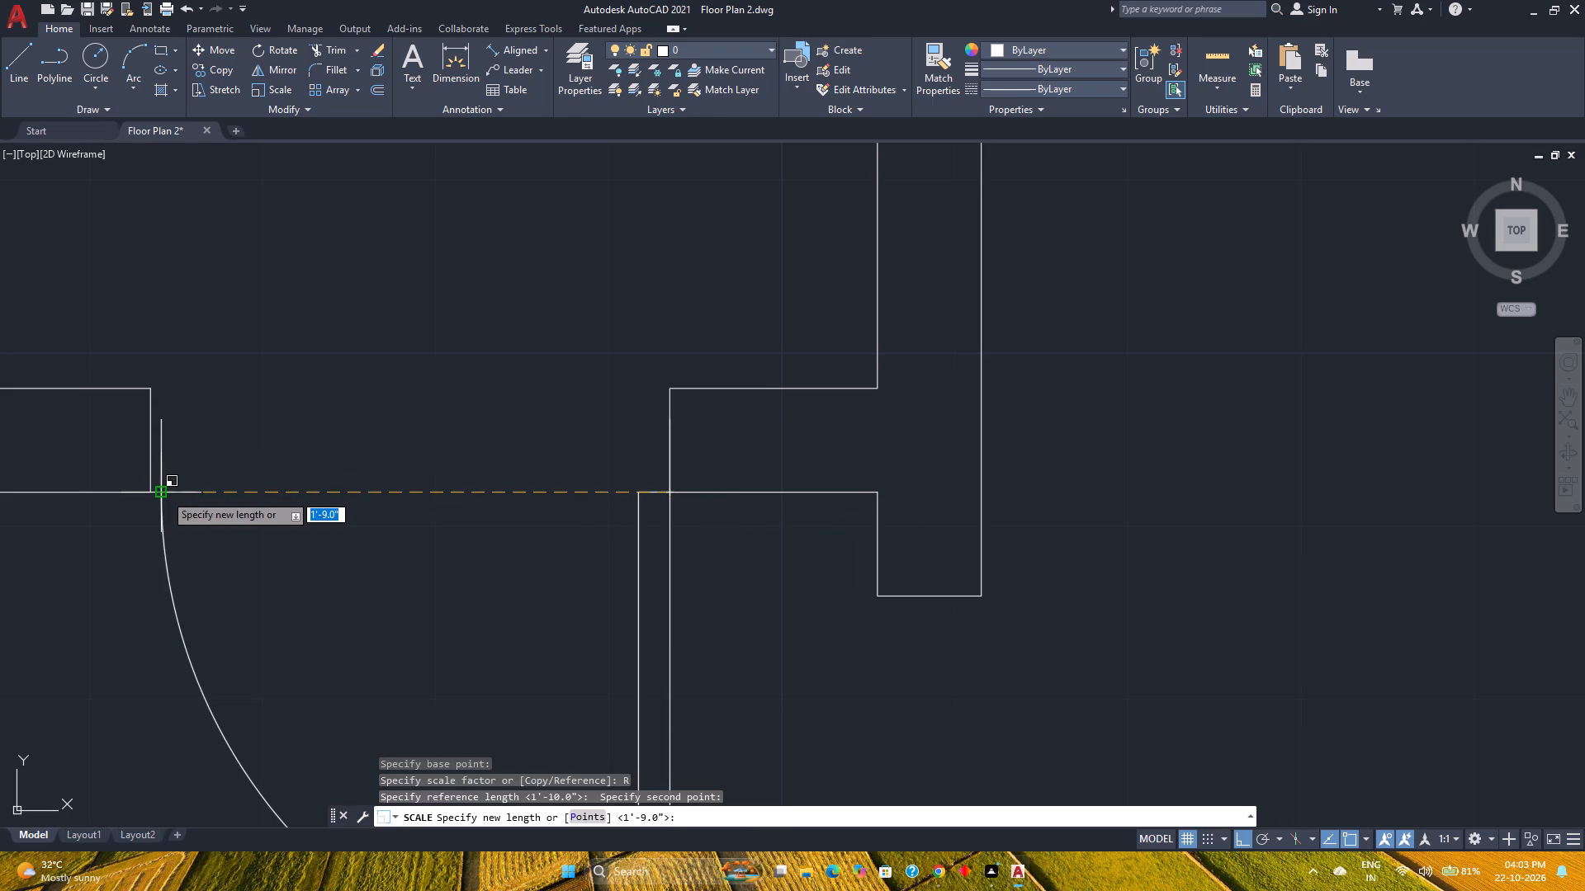
{"action": "left_click", "coordinate": [146, 493]}
Set the small closet's door to a half-open position, 45° from closed.
{"action": "left_click", "coordinate": [194, 626]}
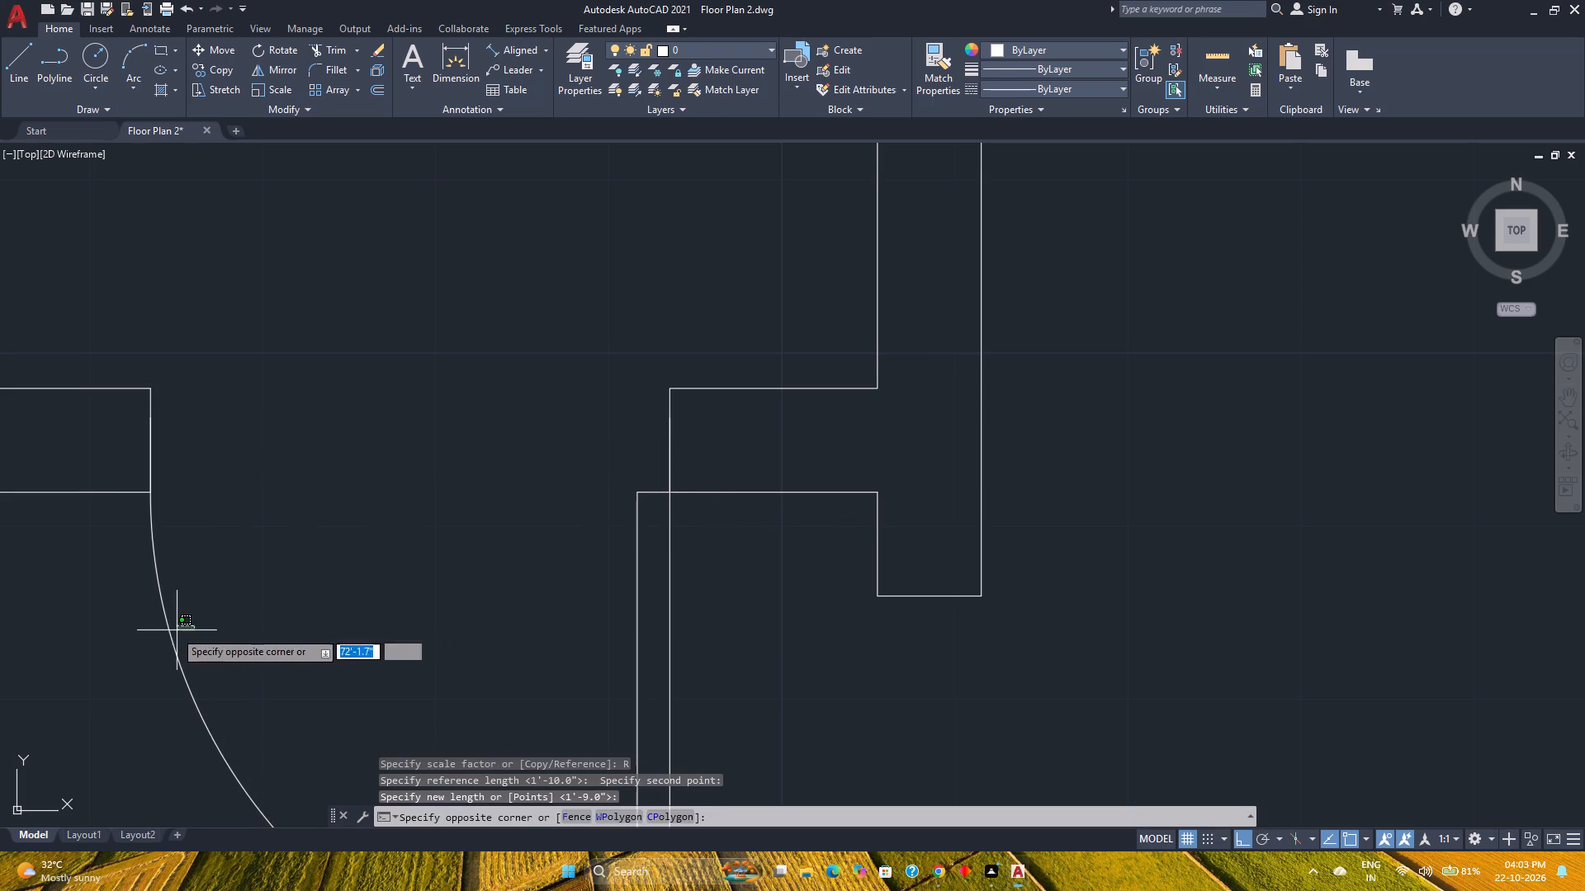
{"action": "left_click_drag", "start_coordinate": [172, 631], "coordinate": [156, 636]}
{"action": "left_click", "coordinate": [165, 614]}
{"action": "middle_click_drag", "start_coordinate": [249, 606], "coordinate": [269, 615]}
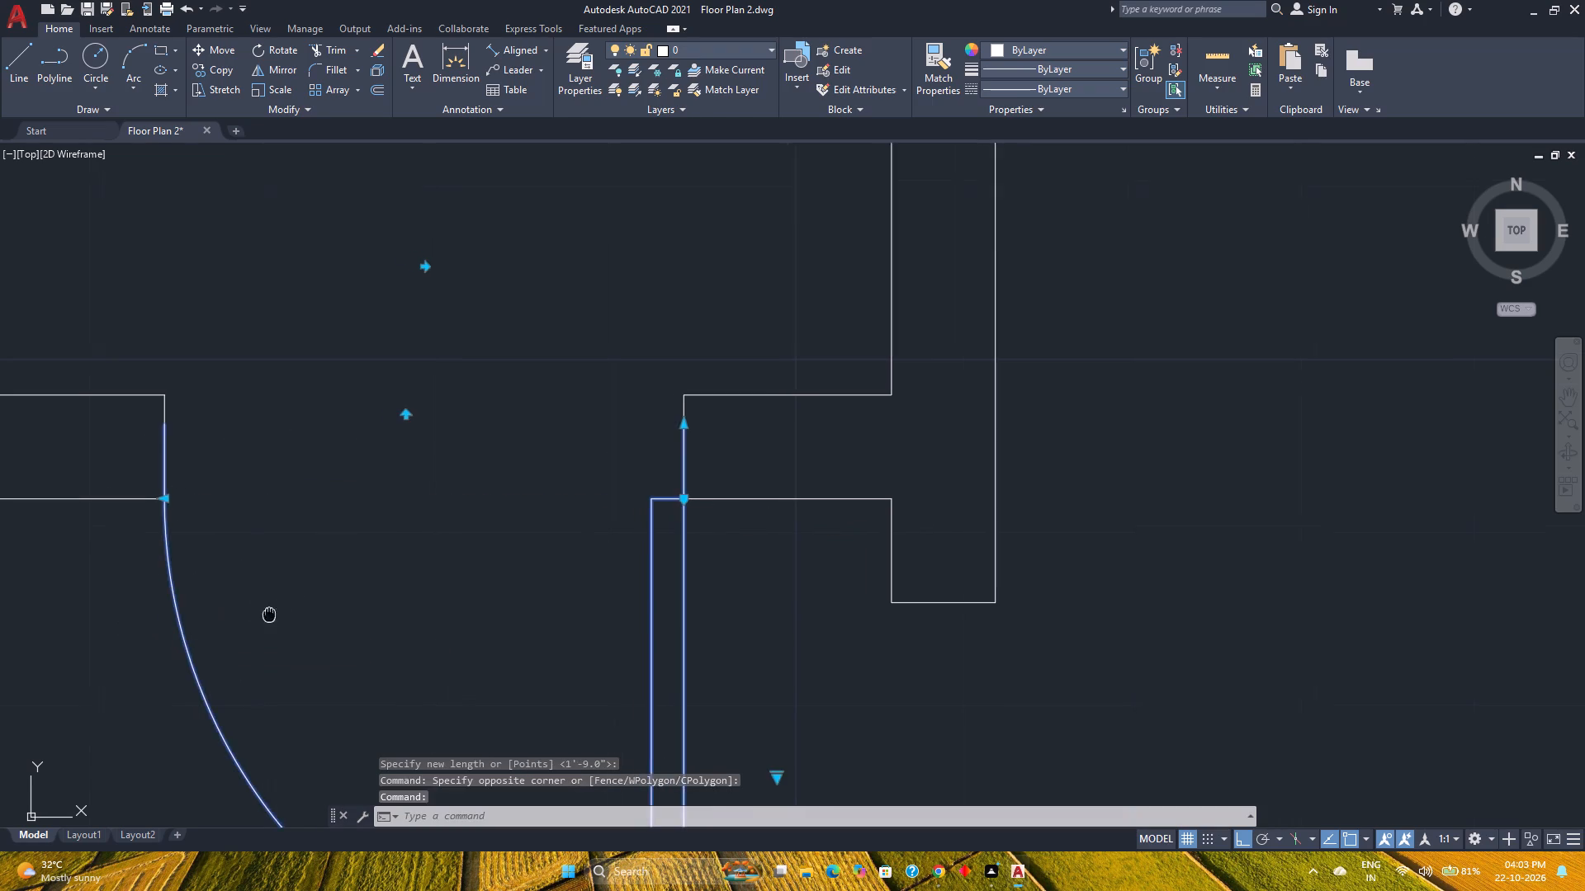
{"action": "middle_click_drag", "start_coordinate": [269, 615], "coordinate": [465, 660]}
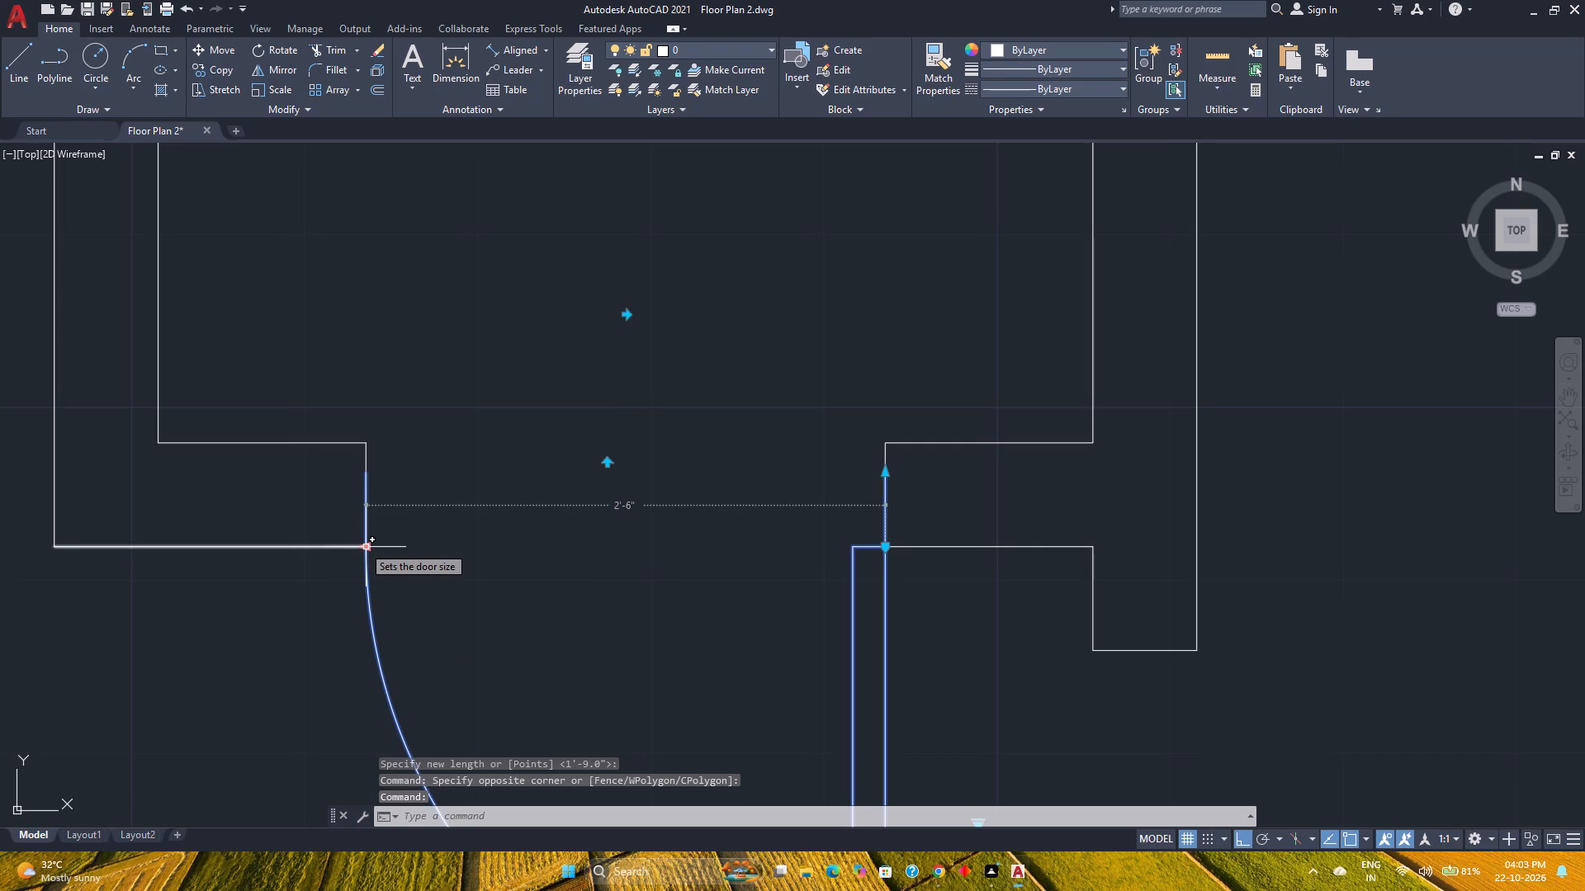
{"action": "scroll", "coordinate": [522, 575], "scroll_direction": "down", "scroll_amount": 3}
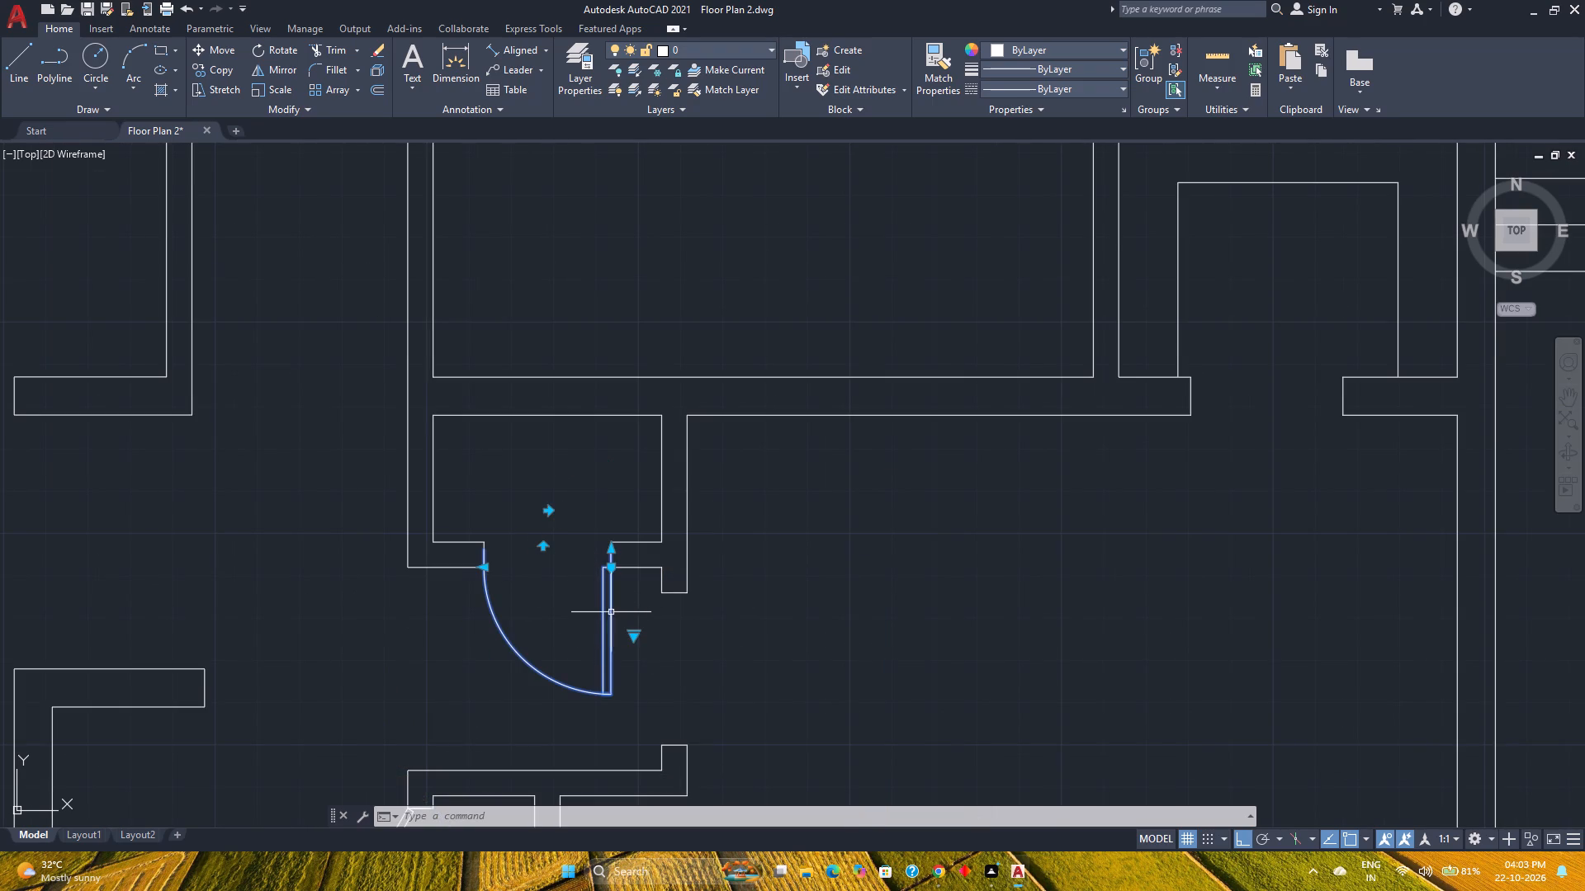
{"action": "left_click", "coordinate": [633, 635]}
{"action": "left_click", "coordinate": [665, 666]}
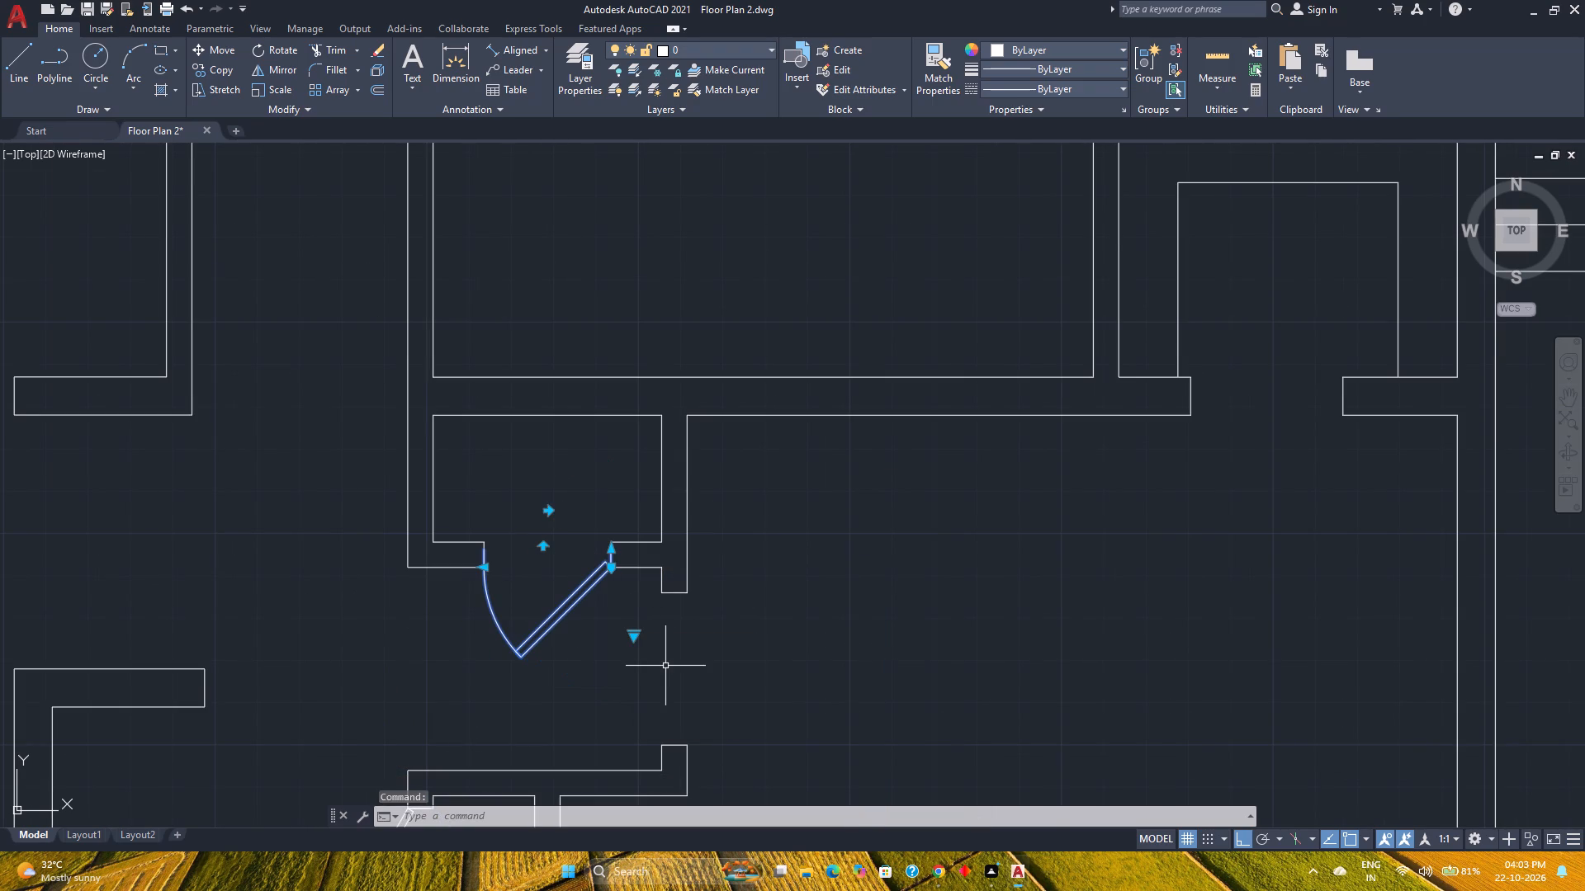
{"action": "key", "text": "Escape"}
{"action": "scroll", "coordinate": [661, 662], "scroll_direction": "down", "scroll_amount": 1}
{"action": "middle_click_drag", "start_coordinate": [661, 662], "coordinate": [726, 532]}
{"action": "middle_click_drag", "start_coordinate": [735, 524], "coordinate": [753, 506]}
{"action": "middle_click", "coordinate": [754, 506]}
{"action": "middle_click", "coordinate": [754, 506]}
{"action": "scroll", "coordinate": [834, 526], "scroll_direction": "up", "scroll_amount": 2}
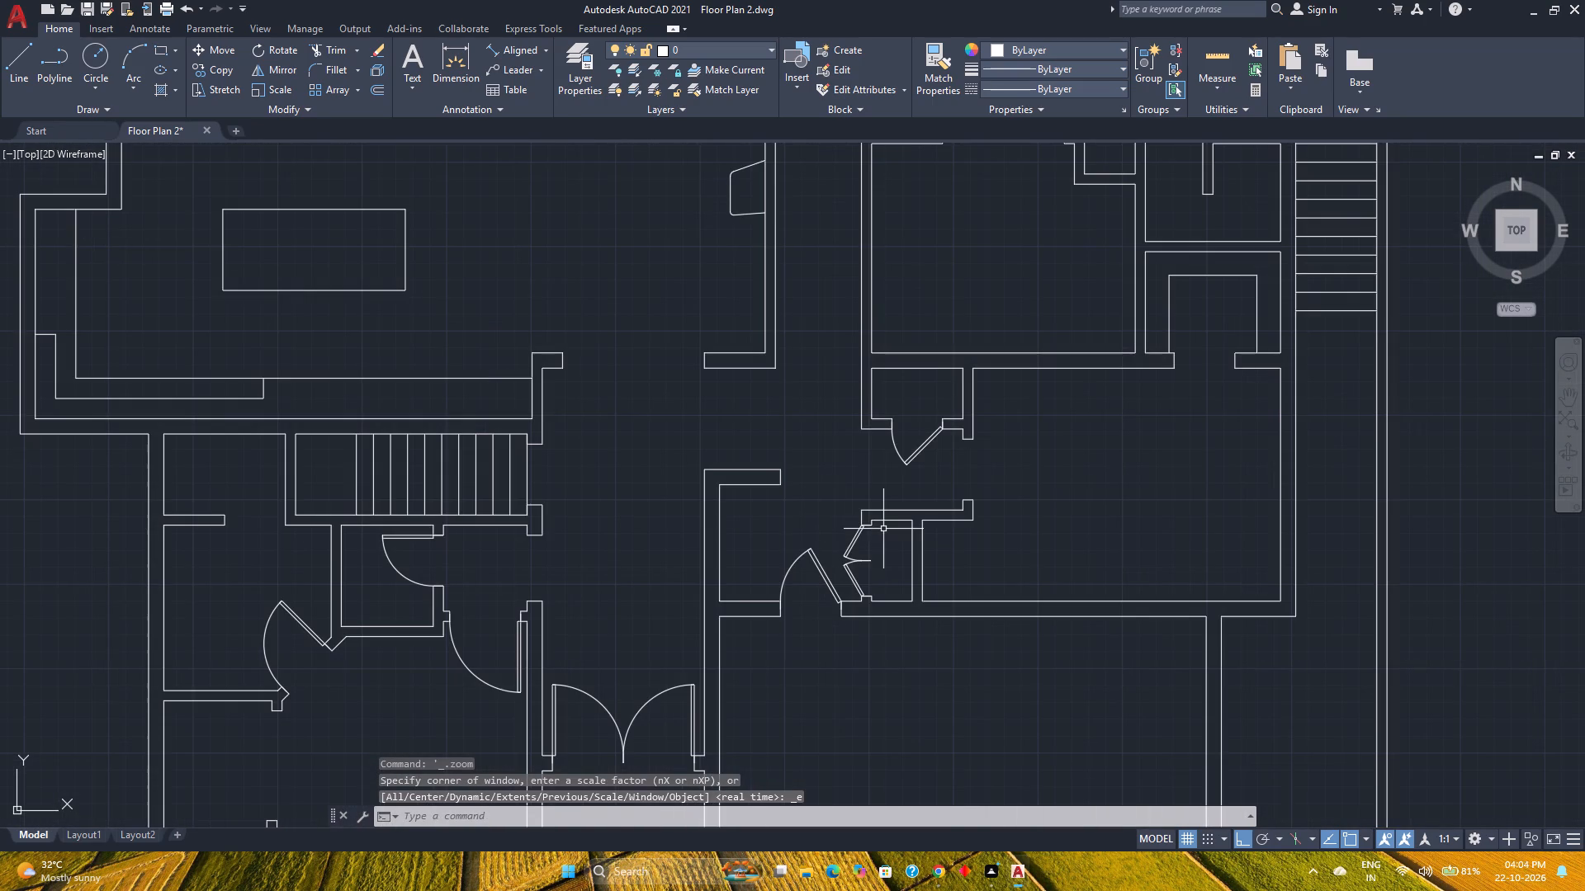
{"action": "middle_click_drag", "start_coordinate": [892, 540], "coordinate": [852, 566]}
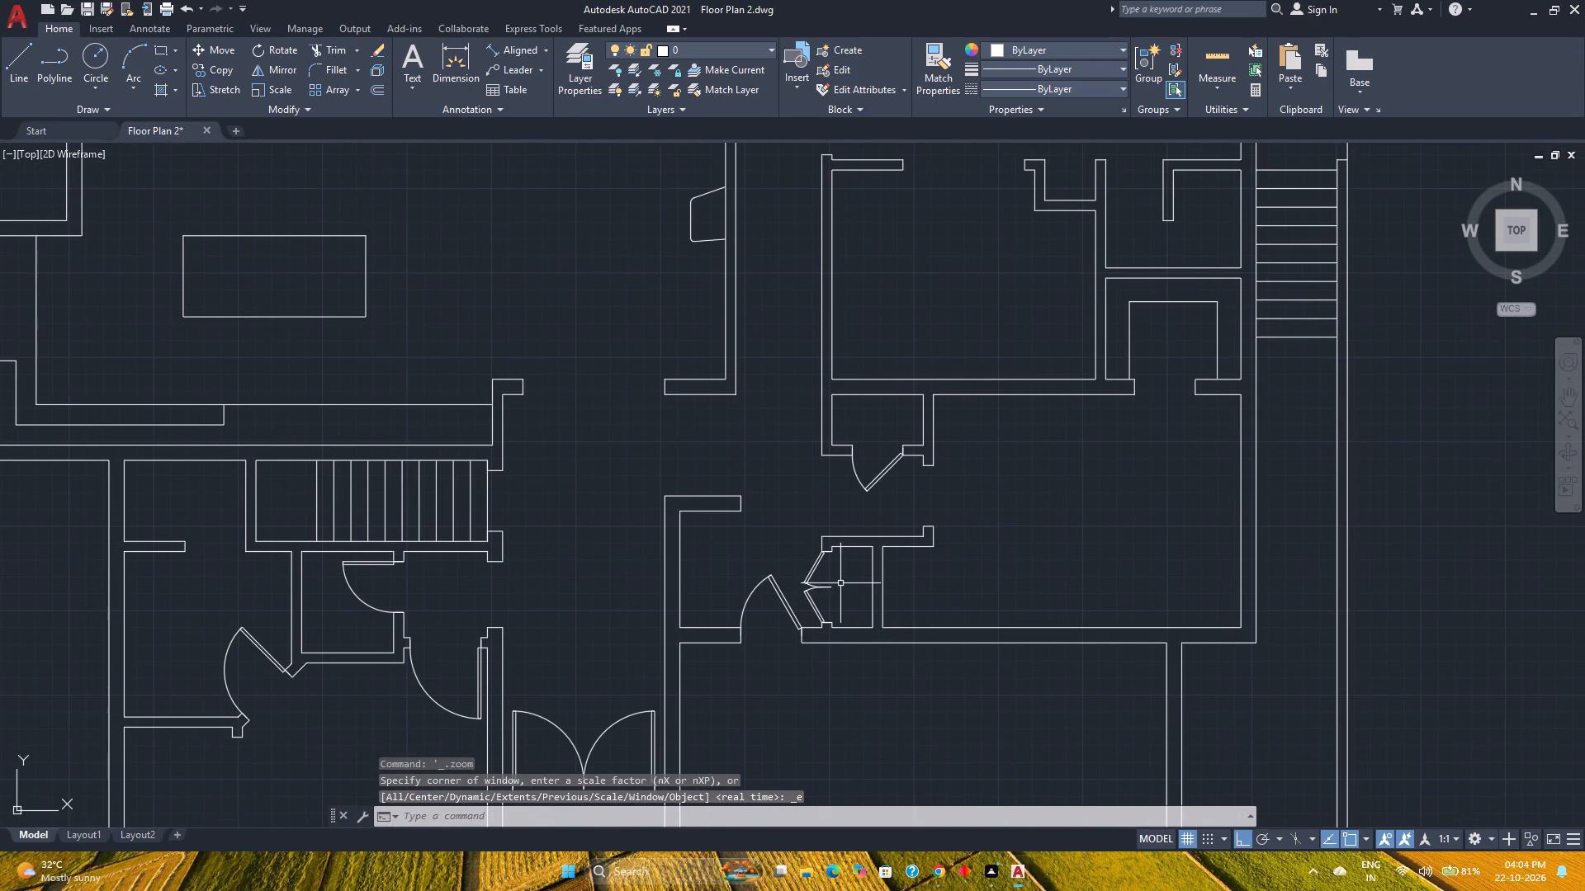
Save the drawing.
{"action": "key", "text": "ctrl+s"}
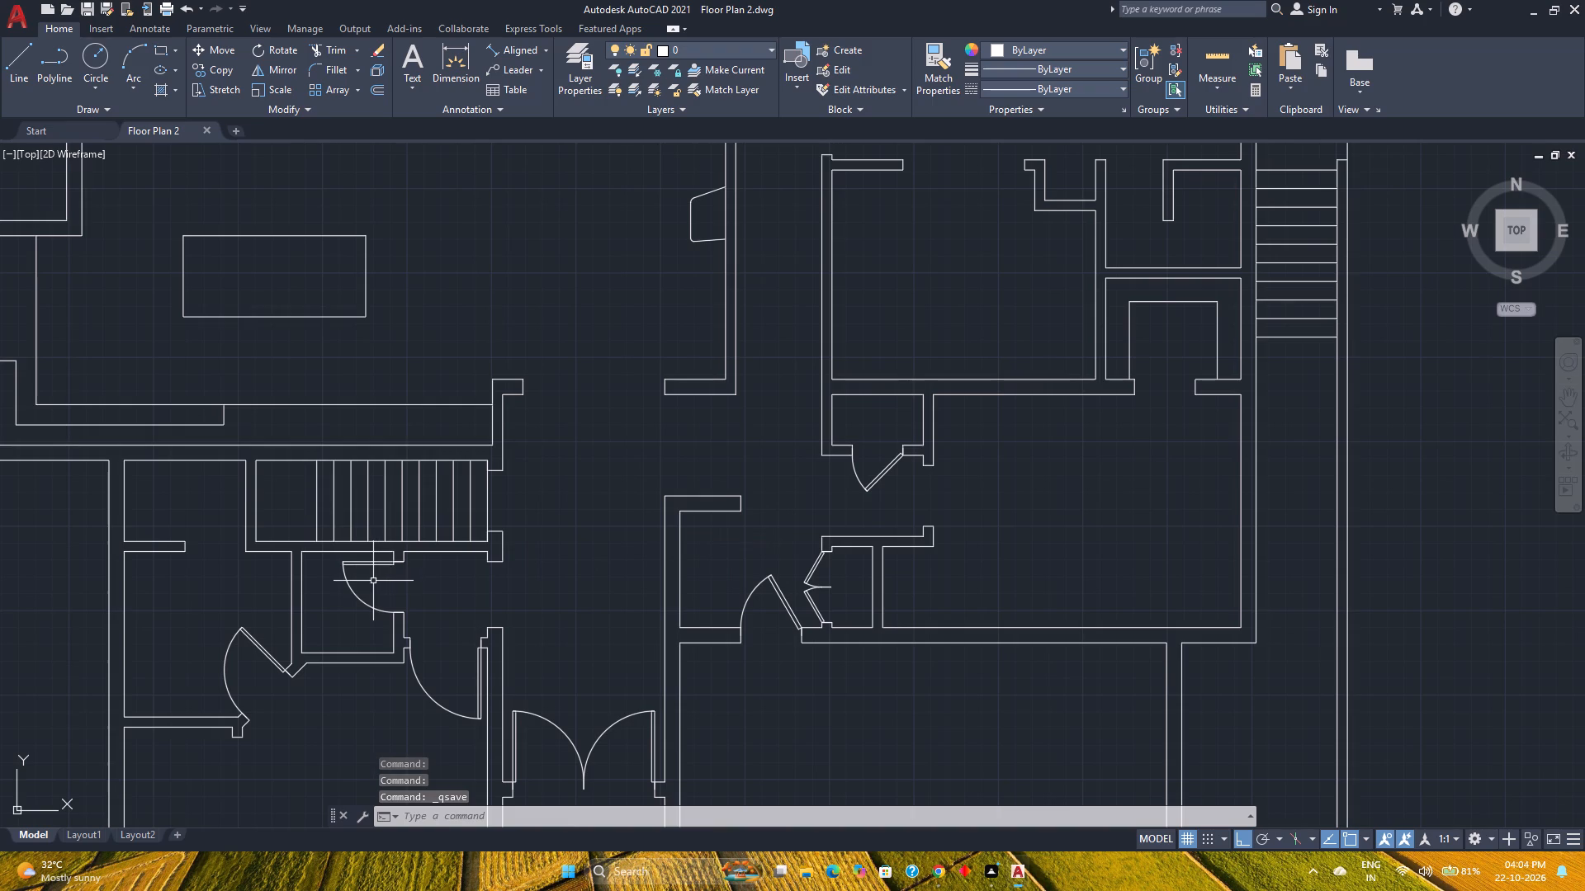
Copy the door of the small room south of the stairs from its hinge corner to the north jamb of the opening just east of the small closet.
{"action": "left_click", "coordinate": [361, 562]}
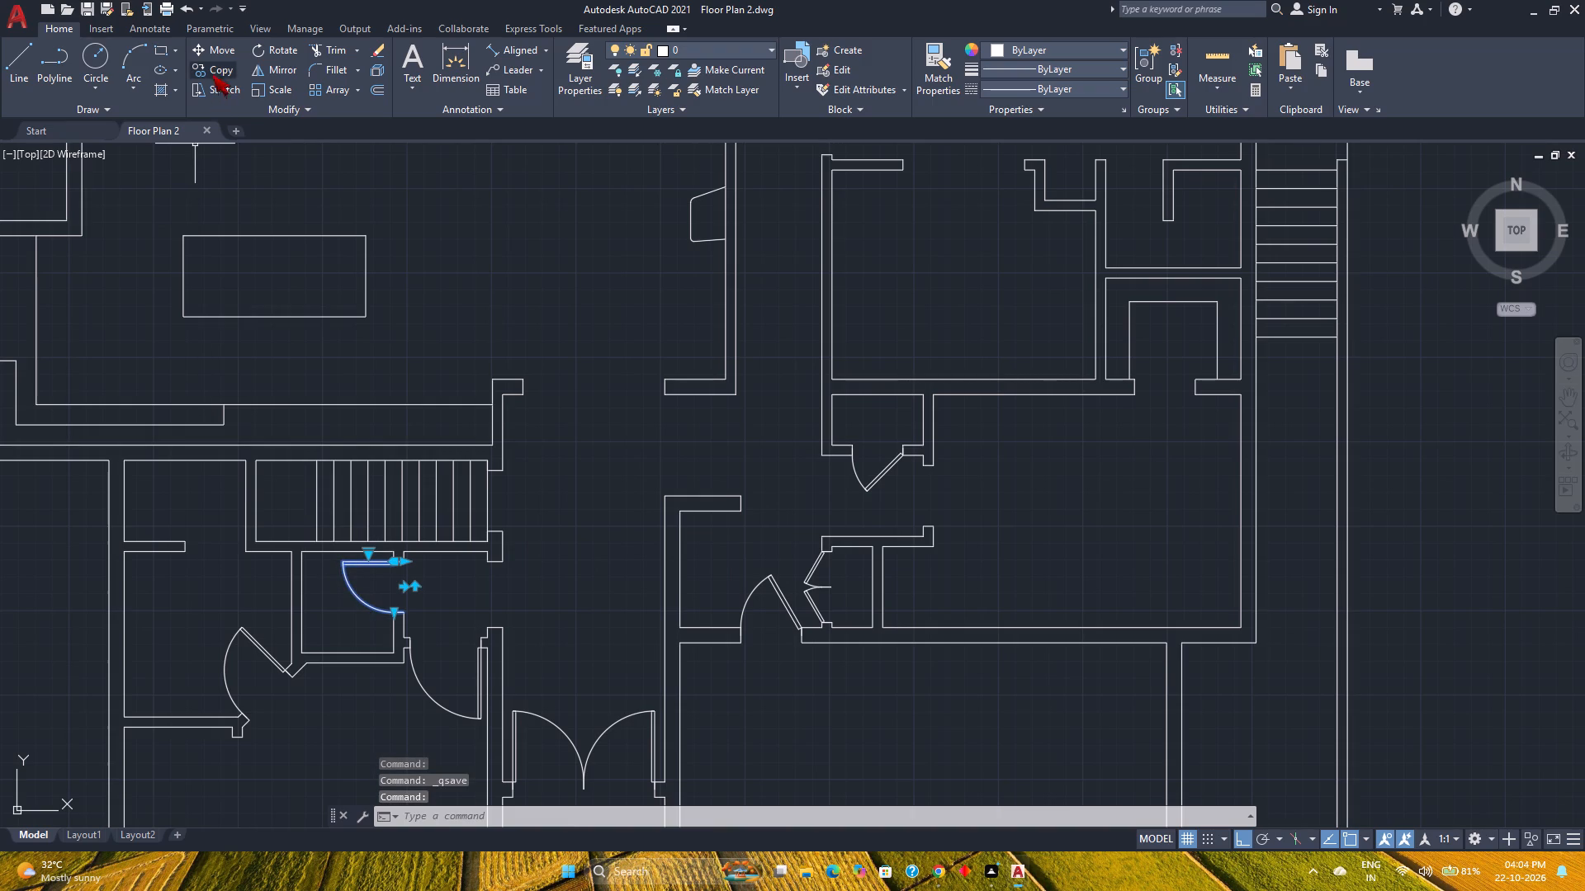
{"action": "left_click", "coordinate": [212, 72]}
{"action": "scroll", "coordinate": [390, 577], "scroll_direction": "up", "scroll_amount": 2}
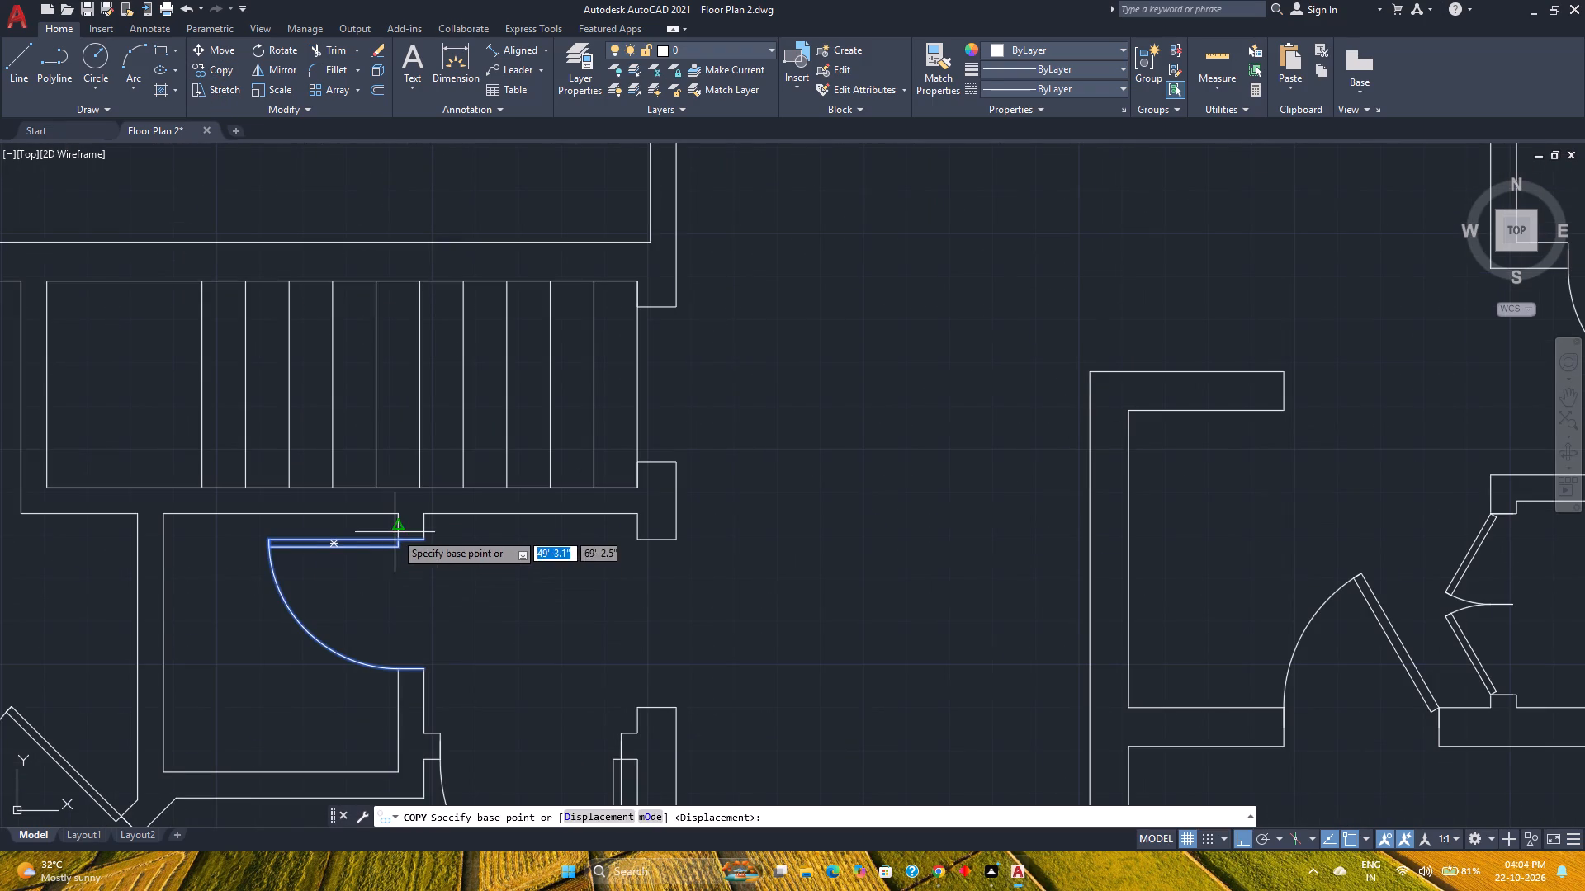
{"action": "scroll", "coordinate": [395, 543], "scroll_direction": "up", "scroll_amount": 3}
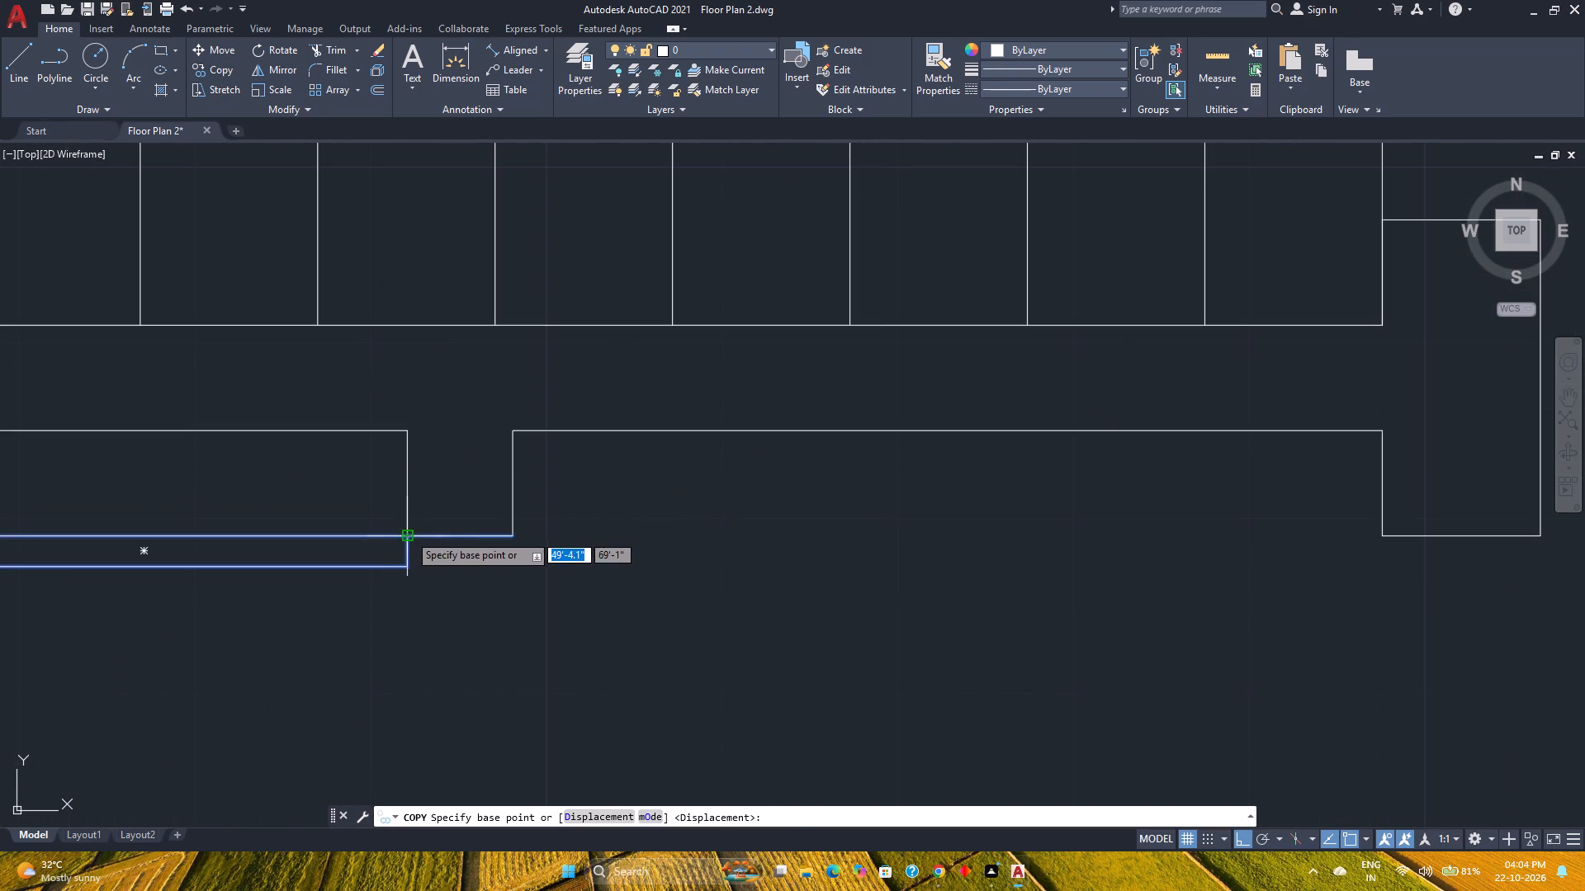
{"action": "left_click", "coordinate": [409, 534]}
{"action": "scroll", "coordinate": [409, 534], "scroll_direction": "down", "scroll_amount": 3}
{"action": "scroll", "coordinate": [1155, 464], "scroll_direction": "down", "scroll_amount": 1}
{"action": "middle_click_drag", "start_coordinate": [1157, 464], "coordinate": [655, 485]}
{"action": "middle_click", "coordinate": [655, 485]}
{"action": "middle_click", "coordinate": [655, 485]}
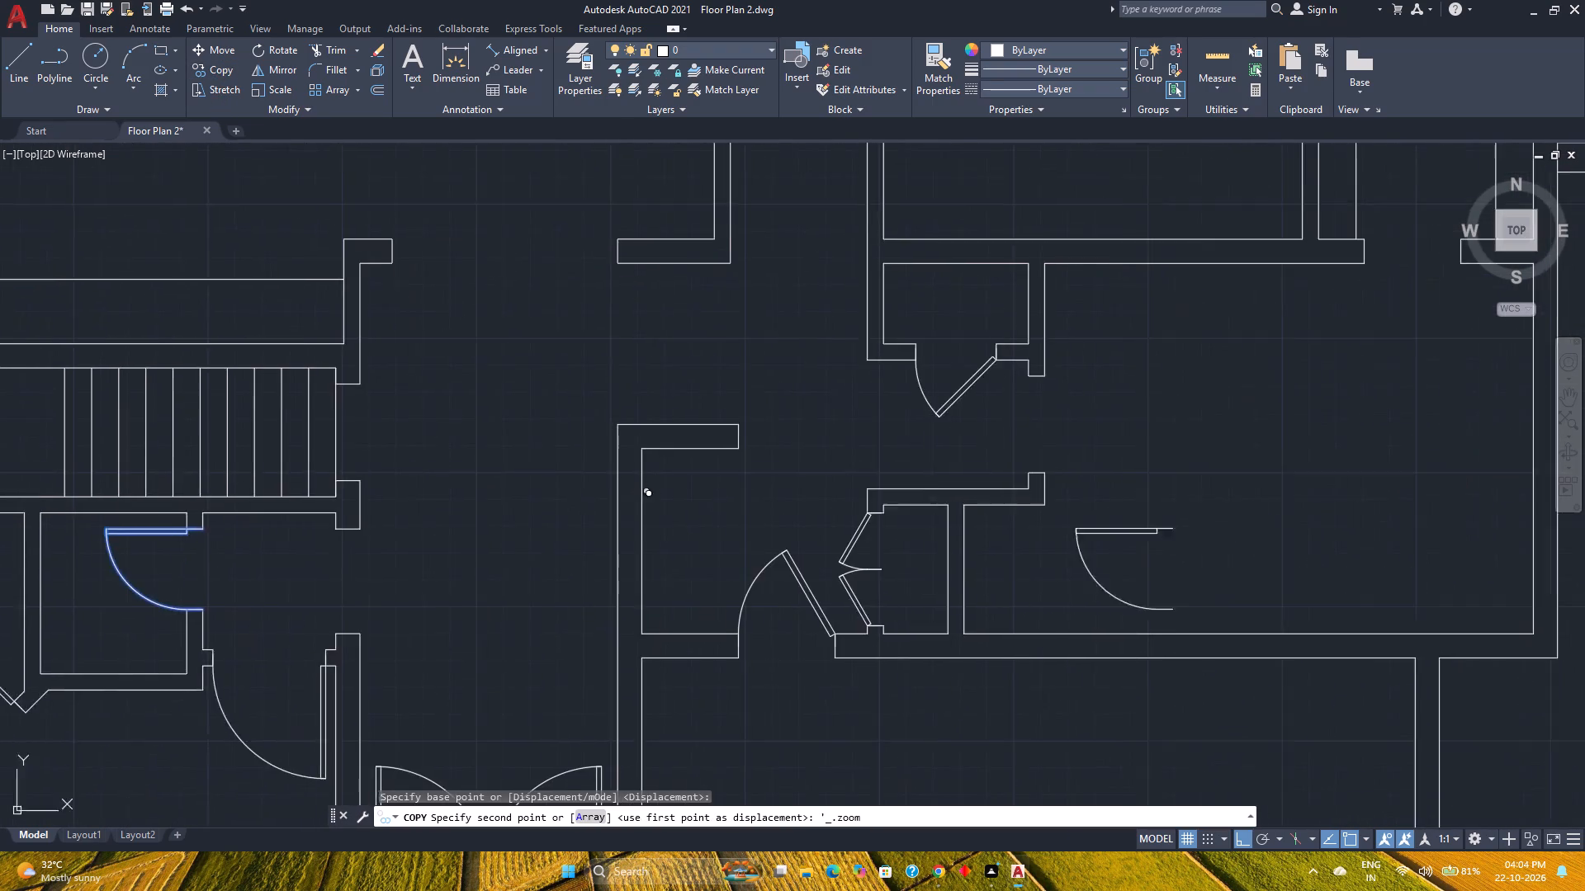
{"action": "scroll", "coordinate": [882, 482], "scroll_direction": "up", "scroll_amount": 4}
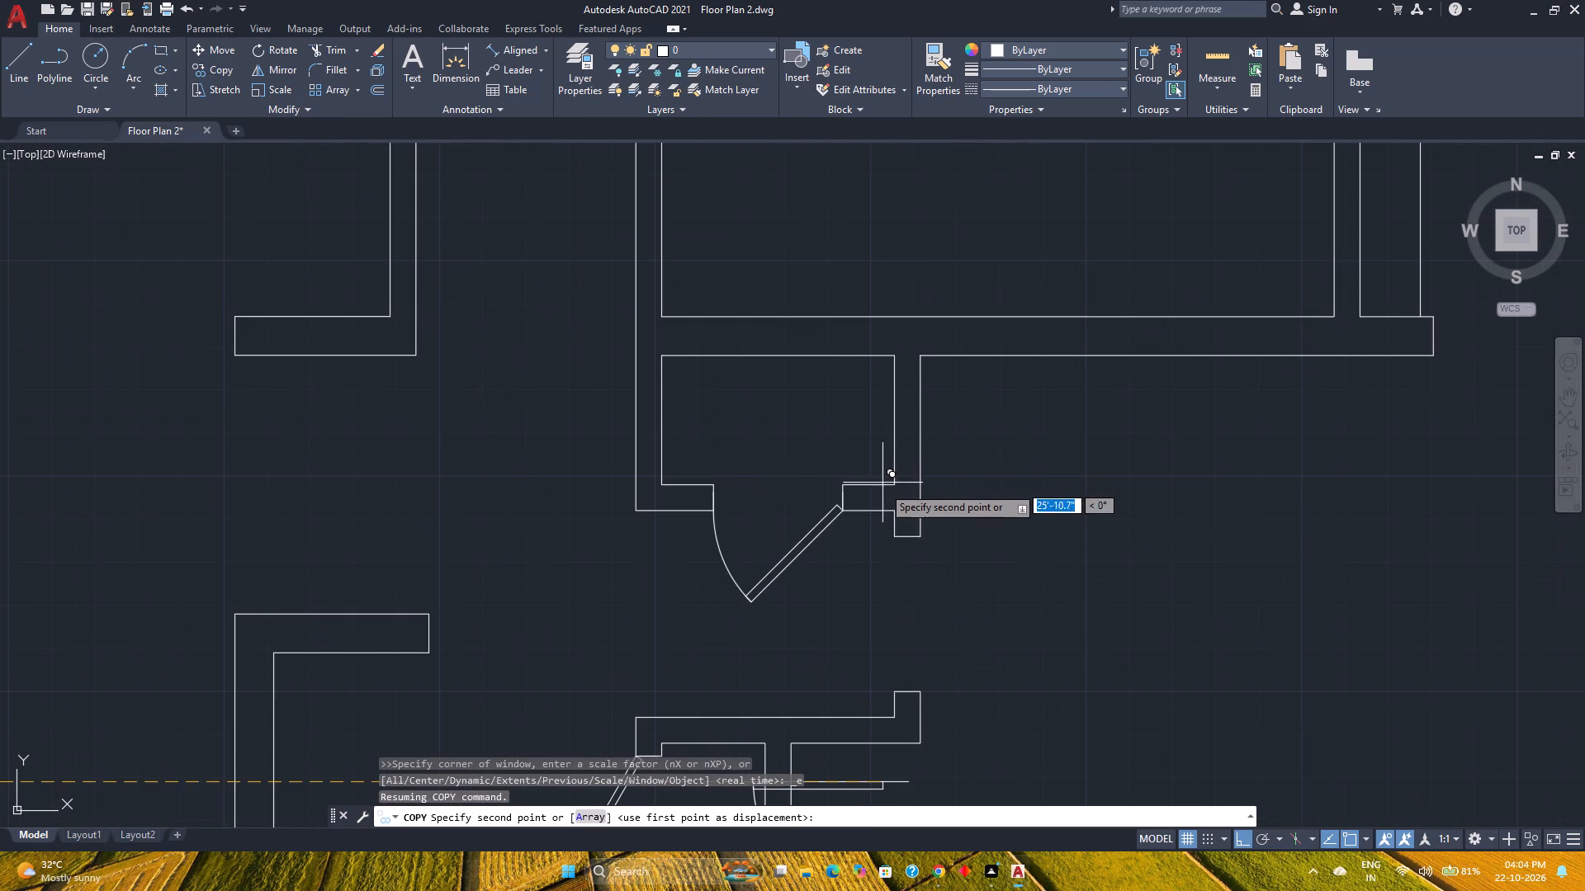
{"action": "left_click", "coordinate": [894, 540]}
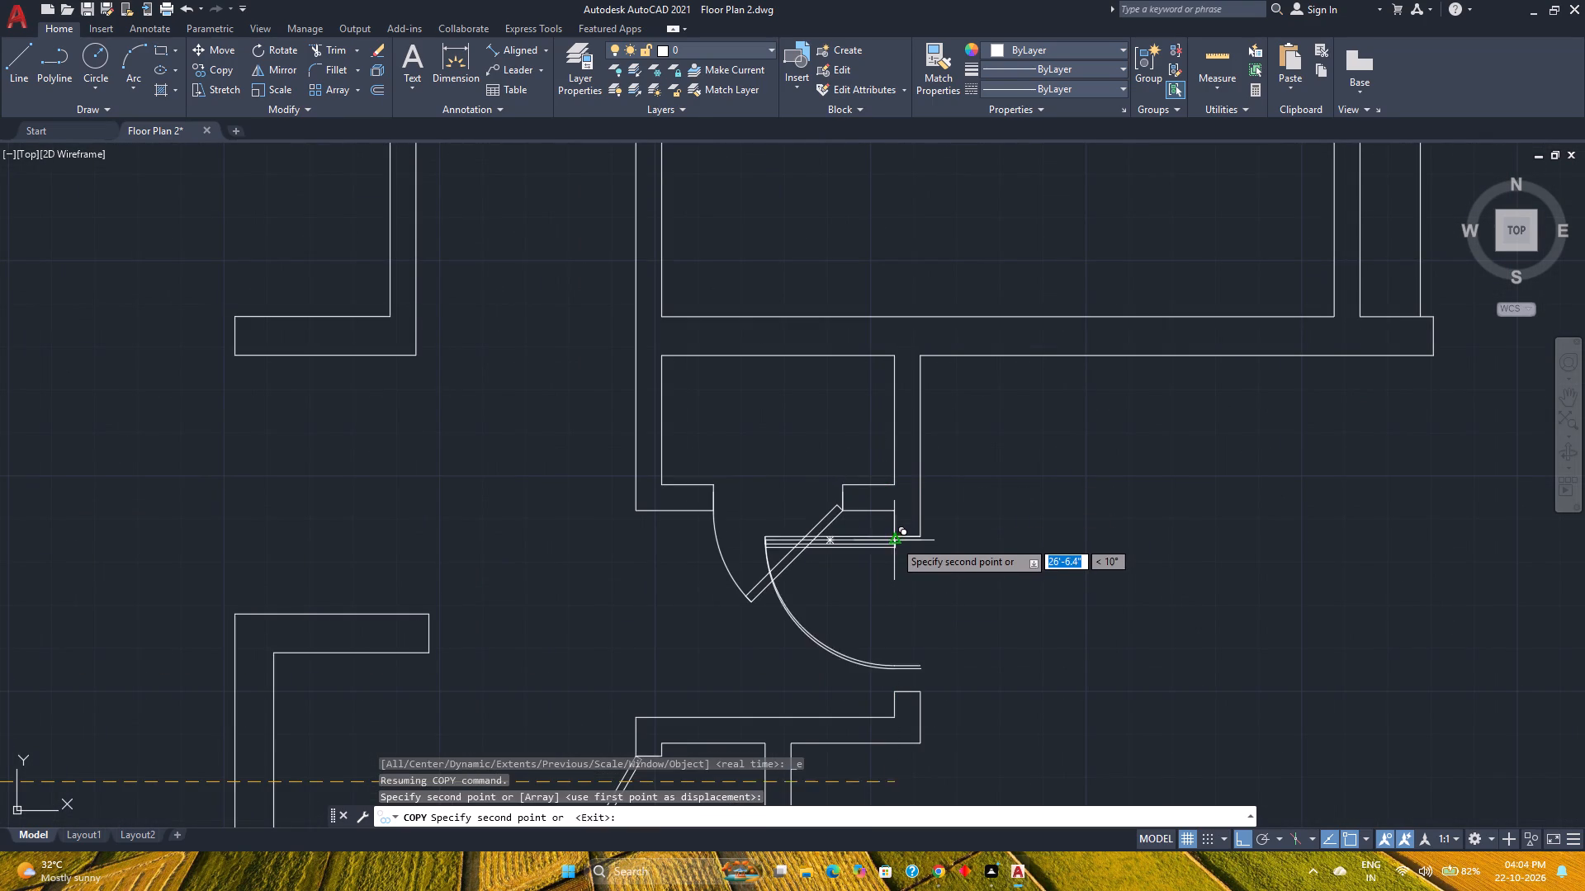
{"action": "key", "text": "Escape"}
Flip the copied door so it swings east into the room.
{"action": "left_click", "coordinate": [858, 540]}
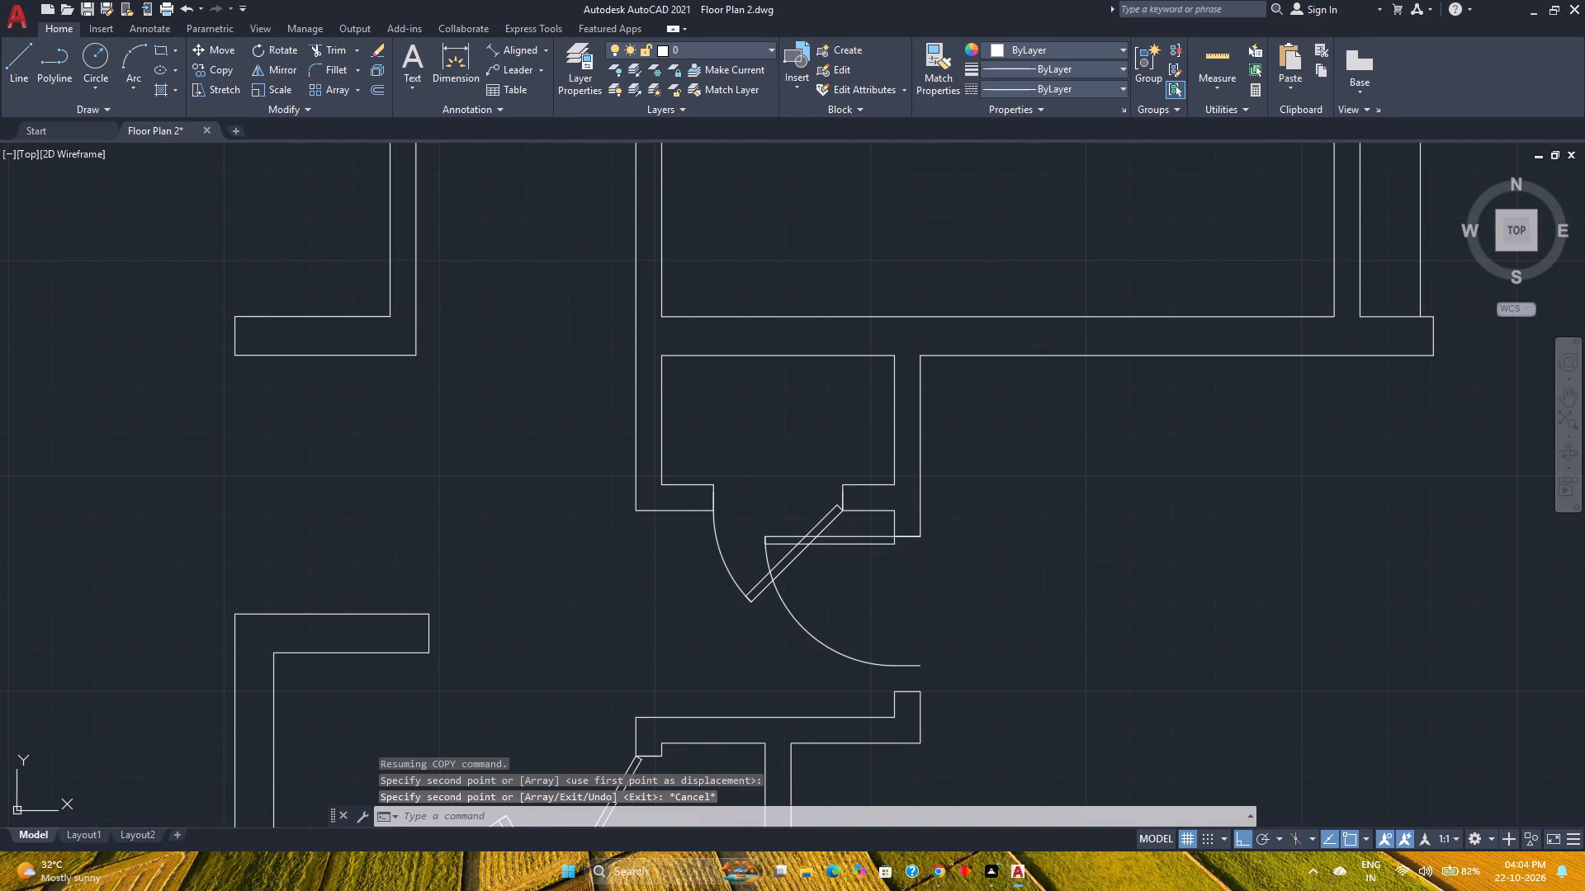
{"action": "left_click", "coordinate": [849, 552]}
{"action": "left_click", "coordinate": [922, 599]}
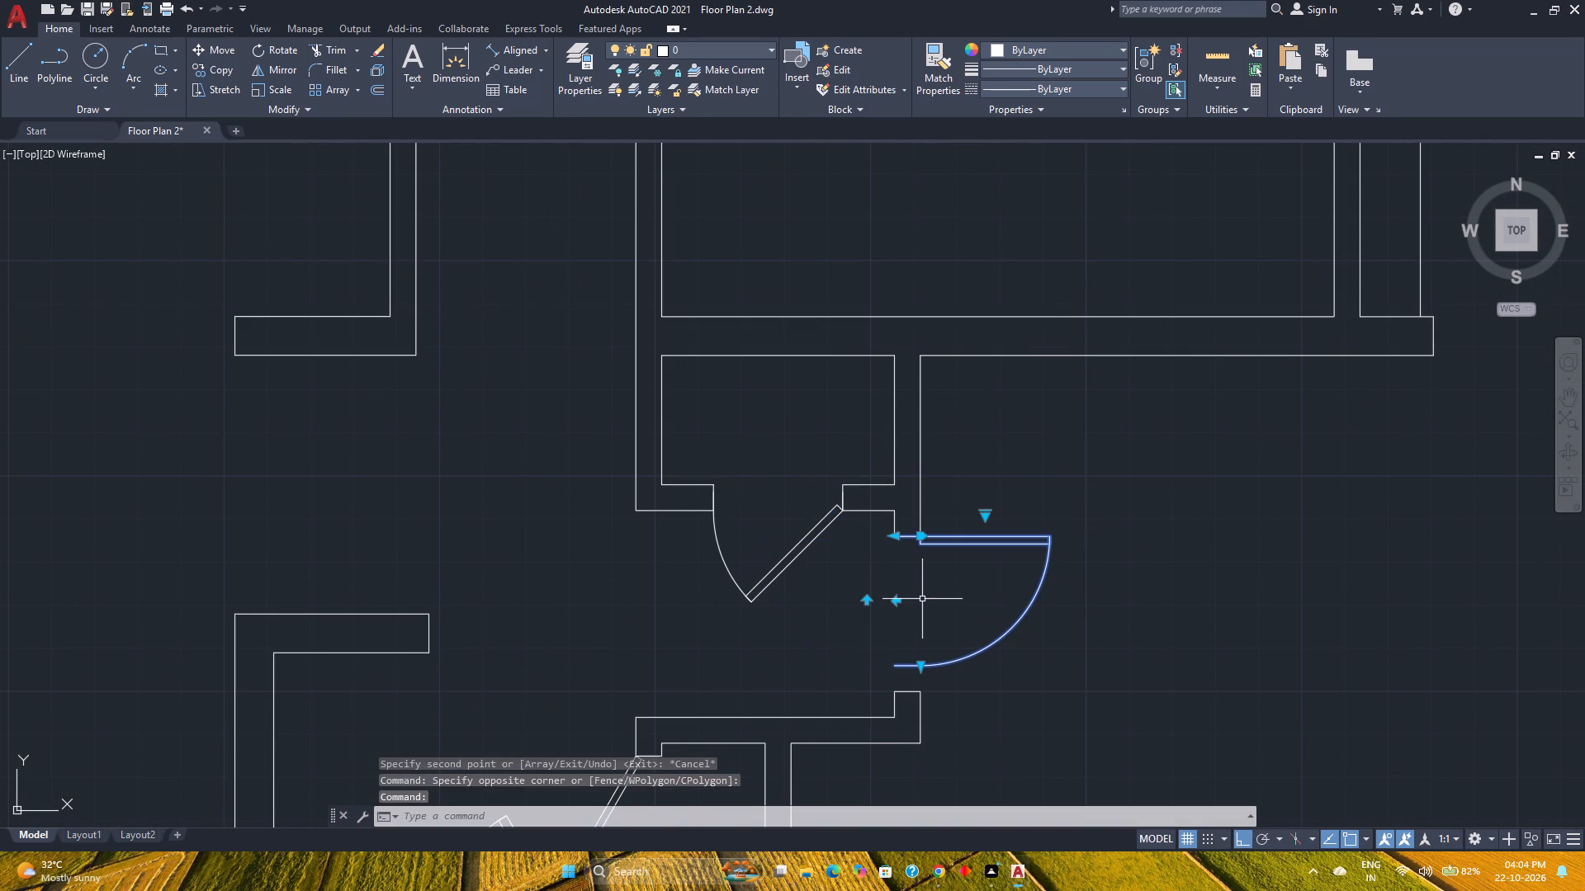
{"action": "key", "text": "Escape"}
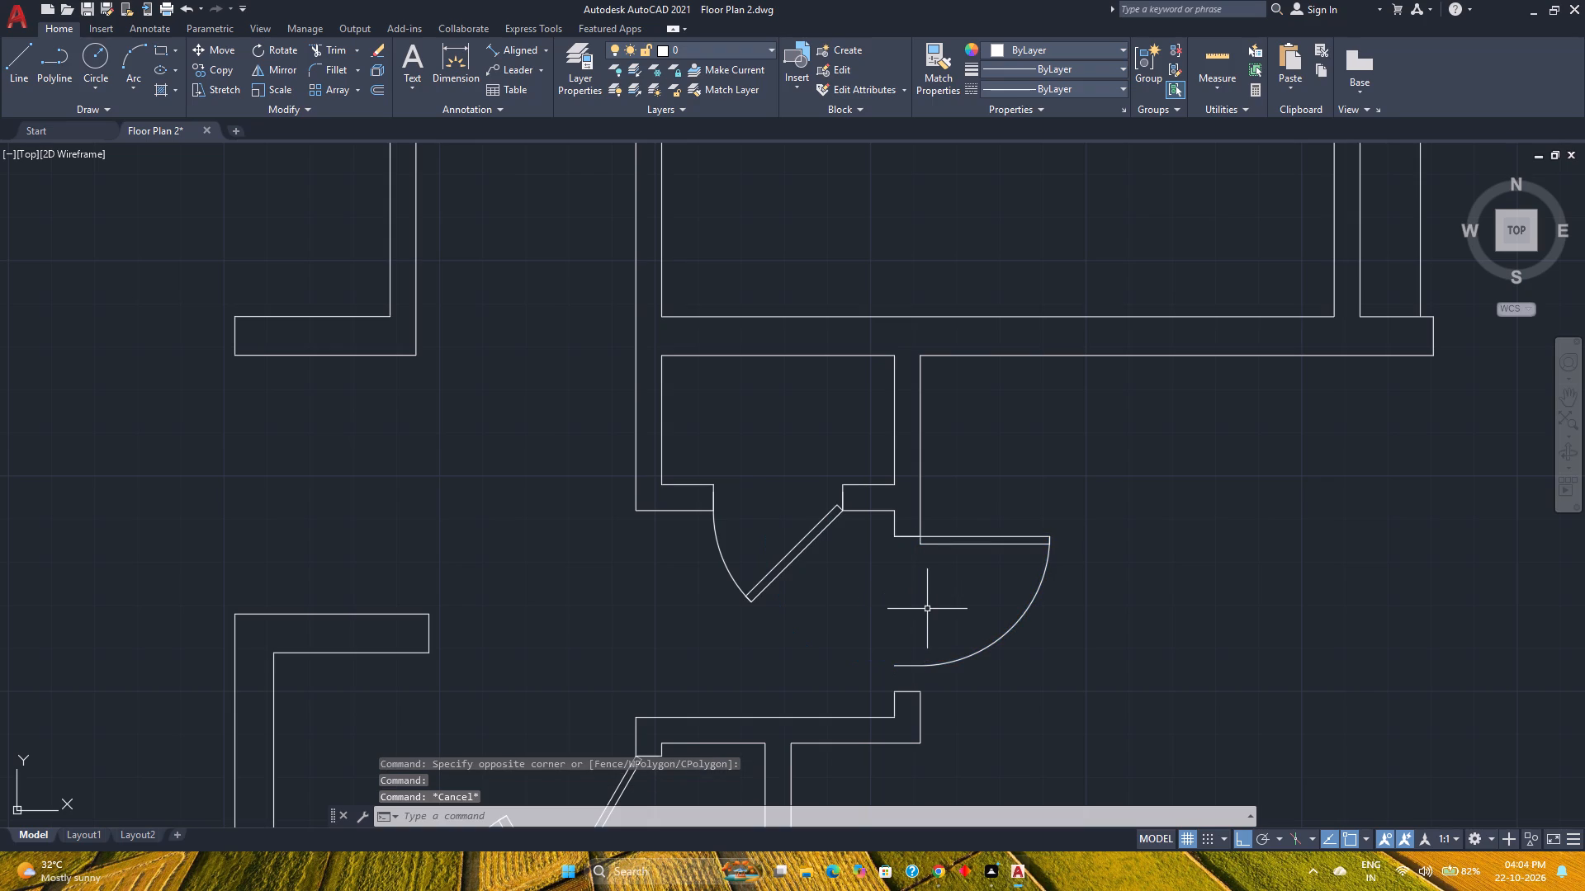
Widen the flipped door so its closing end meets the corner of the opening's south jamb, and save the drawing.
{"action": "left_click", "coordinate": [943, 660]}
{"action": "left_click", "coordinate": [941, 667]}
{"action": "middle_click_drag", "start_coordinate": [931, 669], "coordinate": [905, 585]}
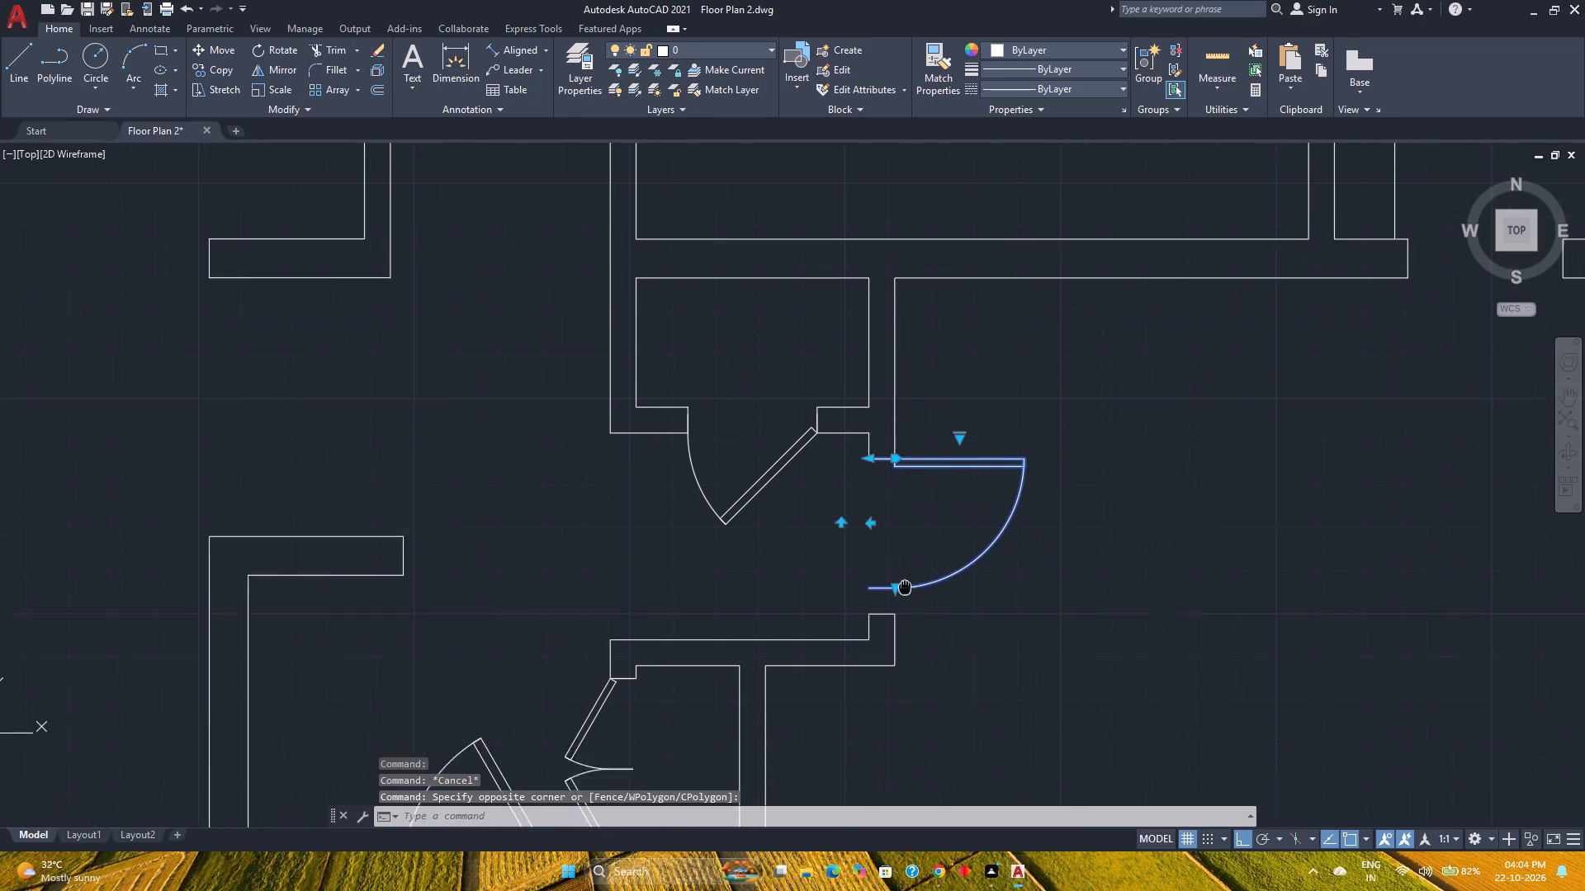
{"action": "middle_click_drag", "start_coordinate": [905, 585], "coordinate": [903, 572]}
{"action": "left_click", "coordinate": [892, 570]}
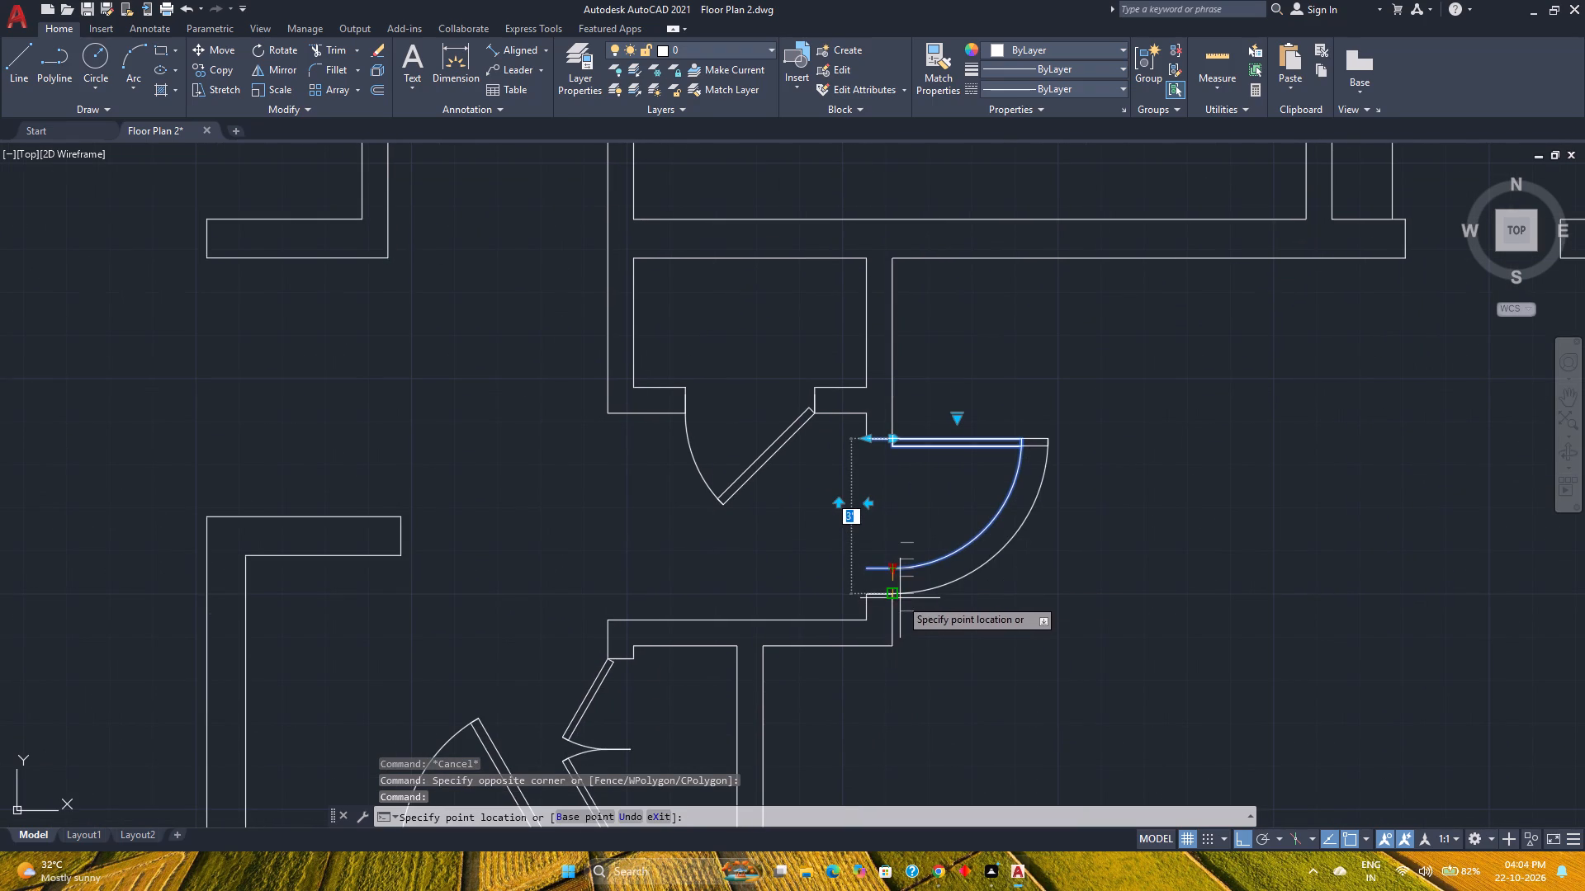
{"action": "left_click", "coordinate": [900, 598]}
{"action": "key", "text": "Escape"}
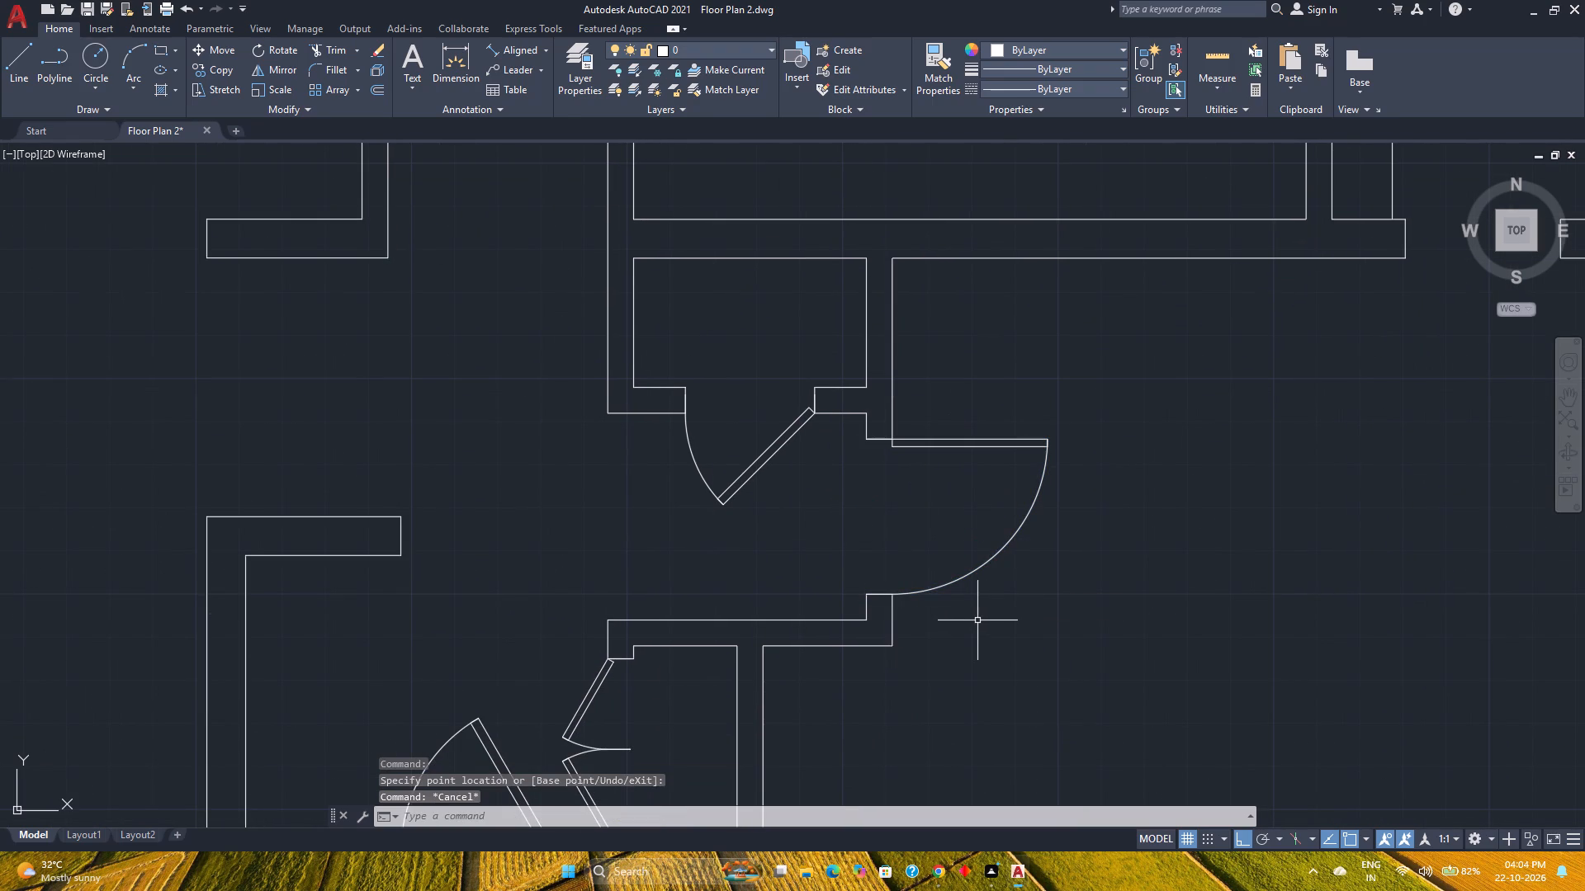
{"action": "key", "text": "ctrl+s"}
Shorten the widened door's jamb lines so they stop short of the wall's west face.
{"action": "scroll", "coordinate": [887, 443], "scroll_direction": "up", "scroll_amount": 3}
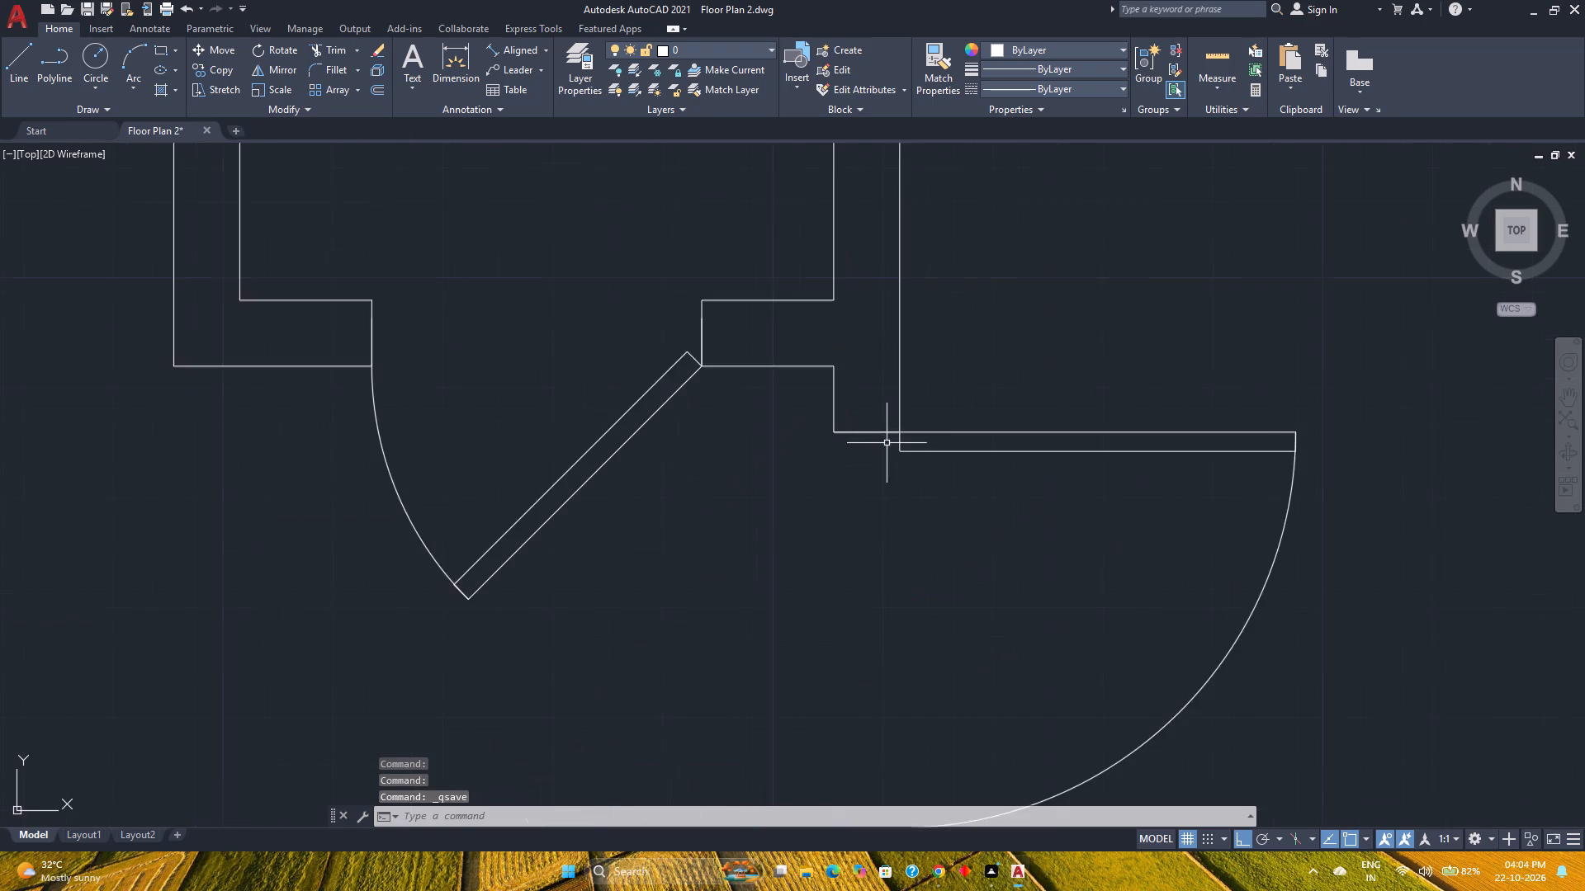
{"action": "left_click", "coordinate": [882, 426]}
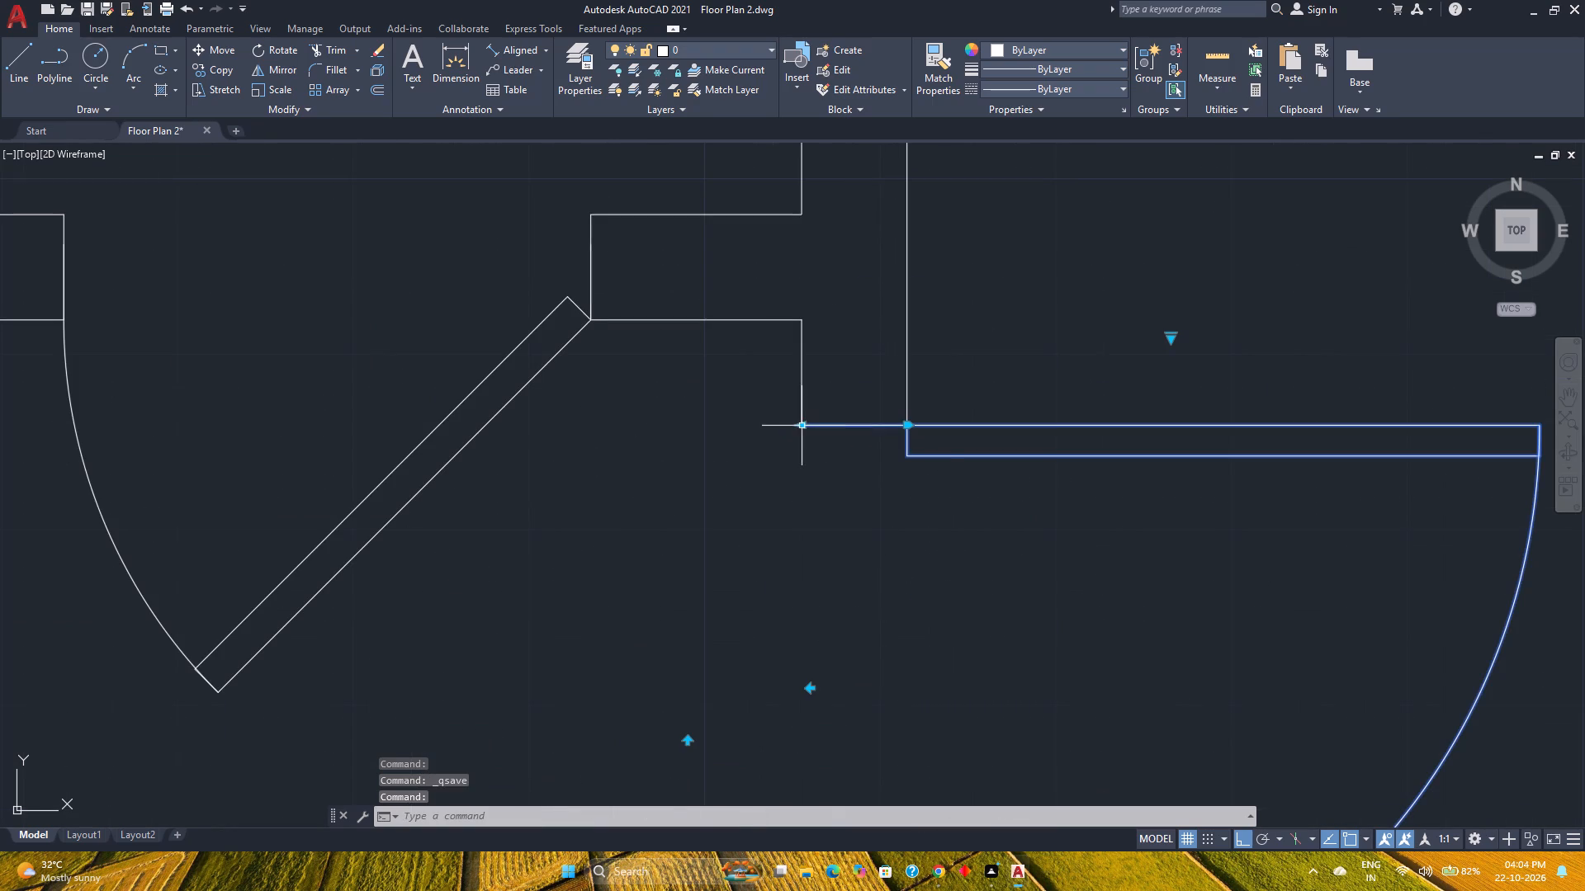
{"action": "left_click", "coordinate": [799, 423]}
{"action": "left_click", "coordinate": [829, 425]}
{"action": "left_click", "coordinate": [812, 548]}
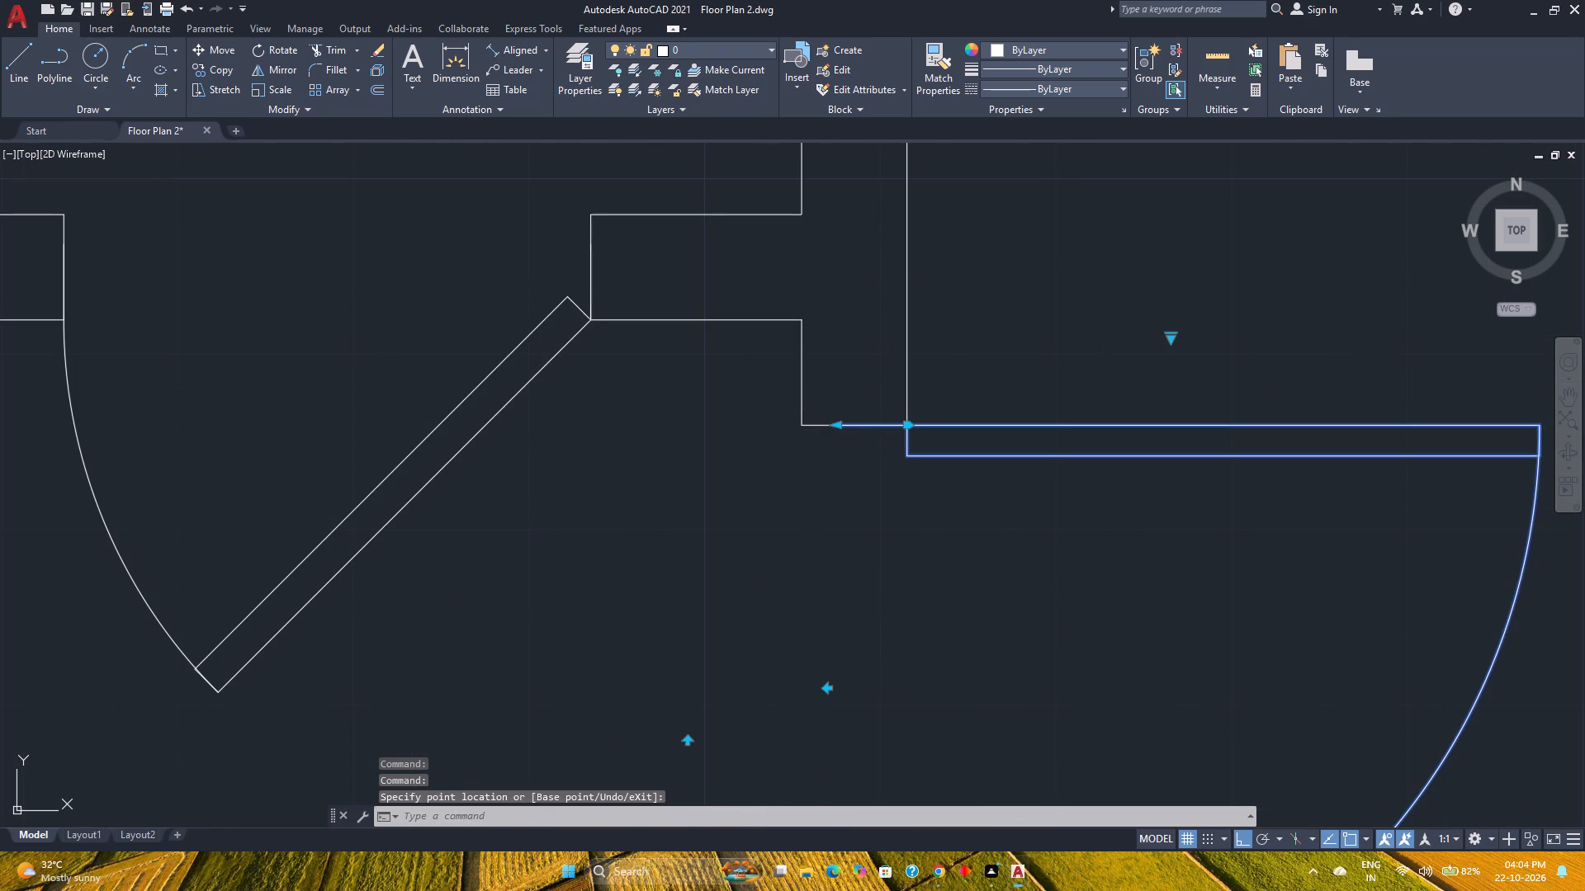
{"action": "key", "text": "Escape"}
{"action": "key", "text": "Escape"}
Shorten the jamb line of the south leaf of the vestibule closet's double door so it ends inside the wall return.
{"action": "scroll", "coordinate": [807, 547], "scroll_direction": "down", "scroll_amount": 4}
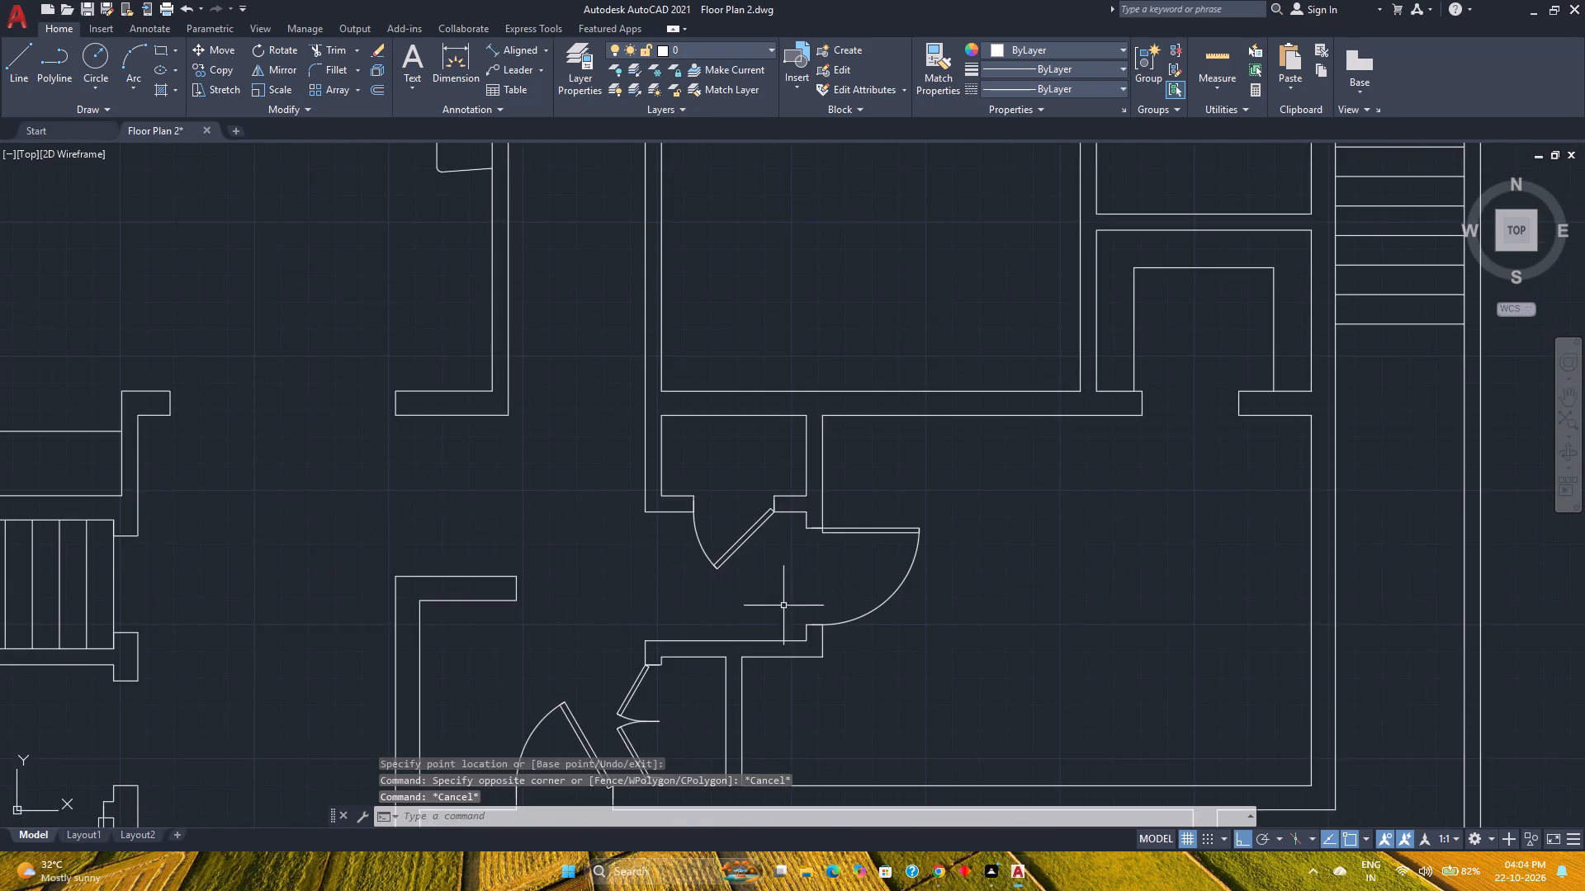
{"action": "middle_click_drag", "start_coordinate": [782, 610], "coordinate": [861, 415]}
{"action": "middle_click", "coordinate": [861, 415]}
{"action": "scroll", "coordinate": [733, 578], "scroll_direction": "up", "scroll_amount": 4}
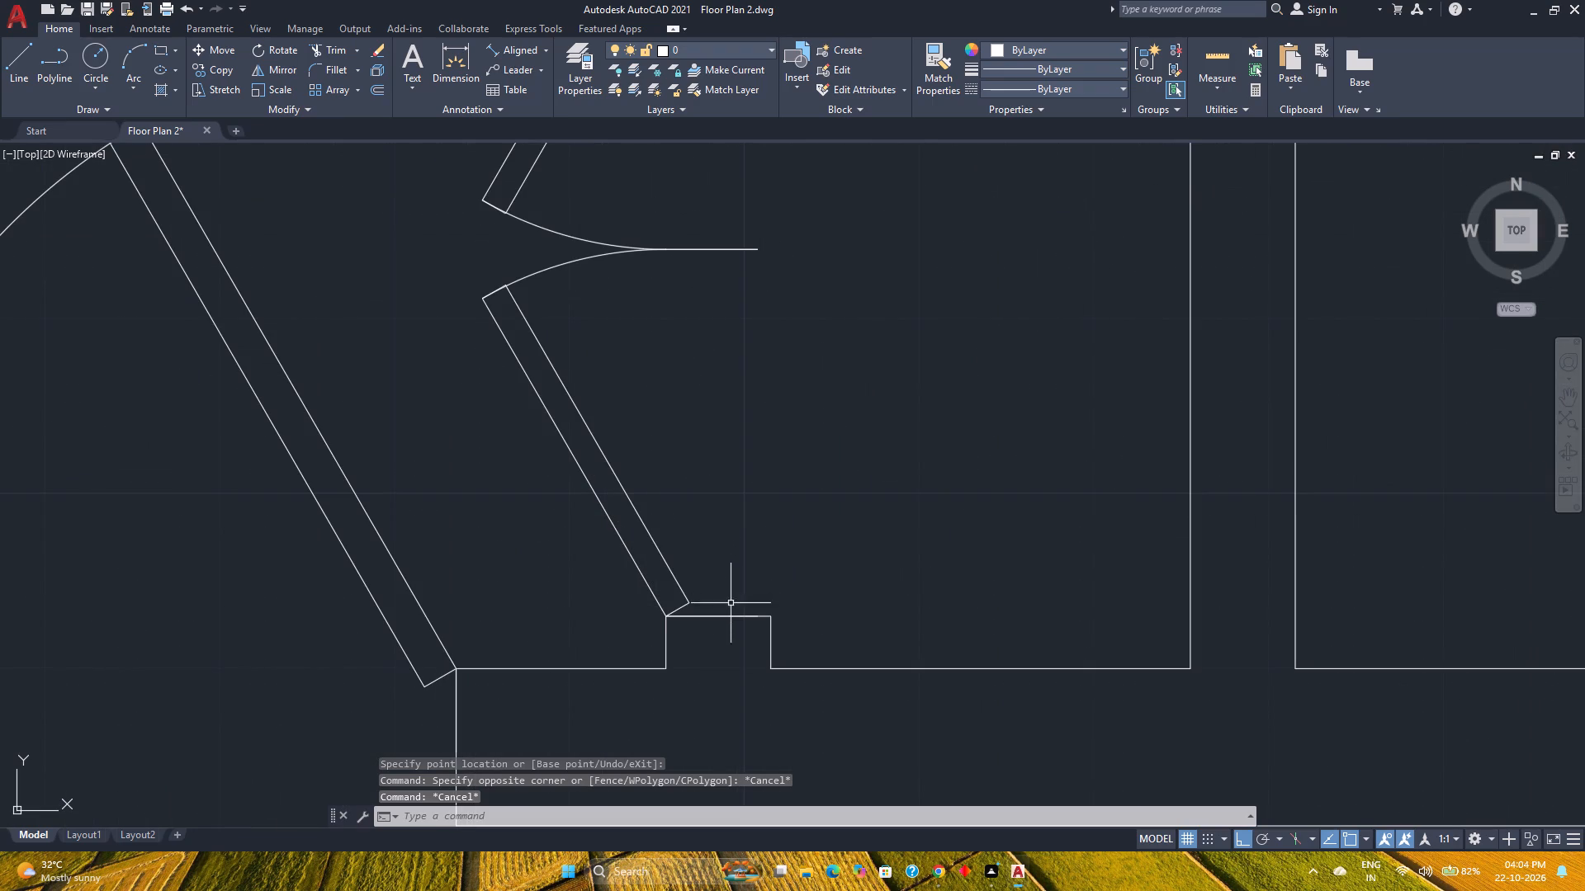
{"action": "left_click", "coordinate": [728, 615]}
{"action": "scroll", "coordinate": [751, 624], "scroll_direction": "up", "scroll_amount": 3}
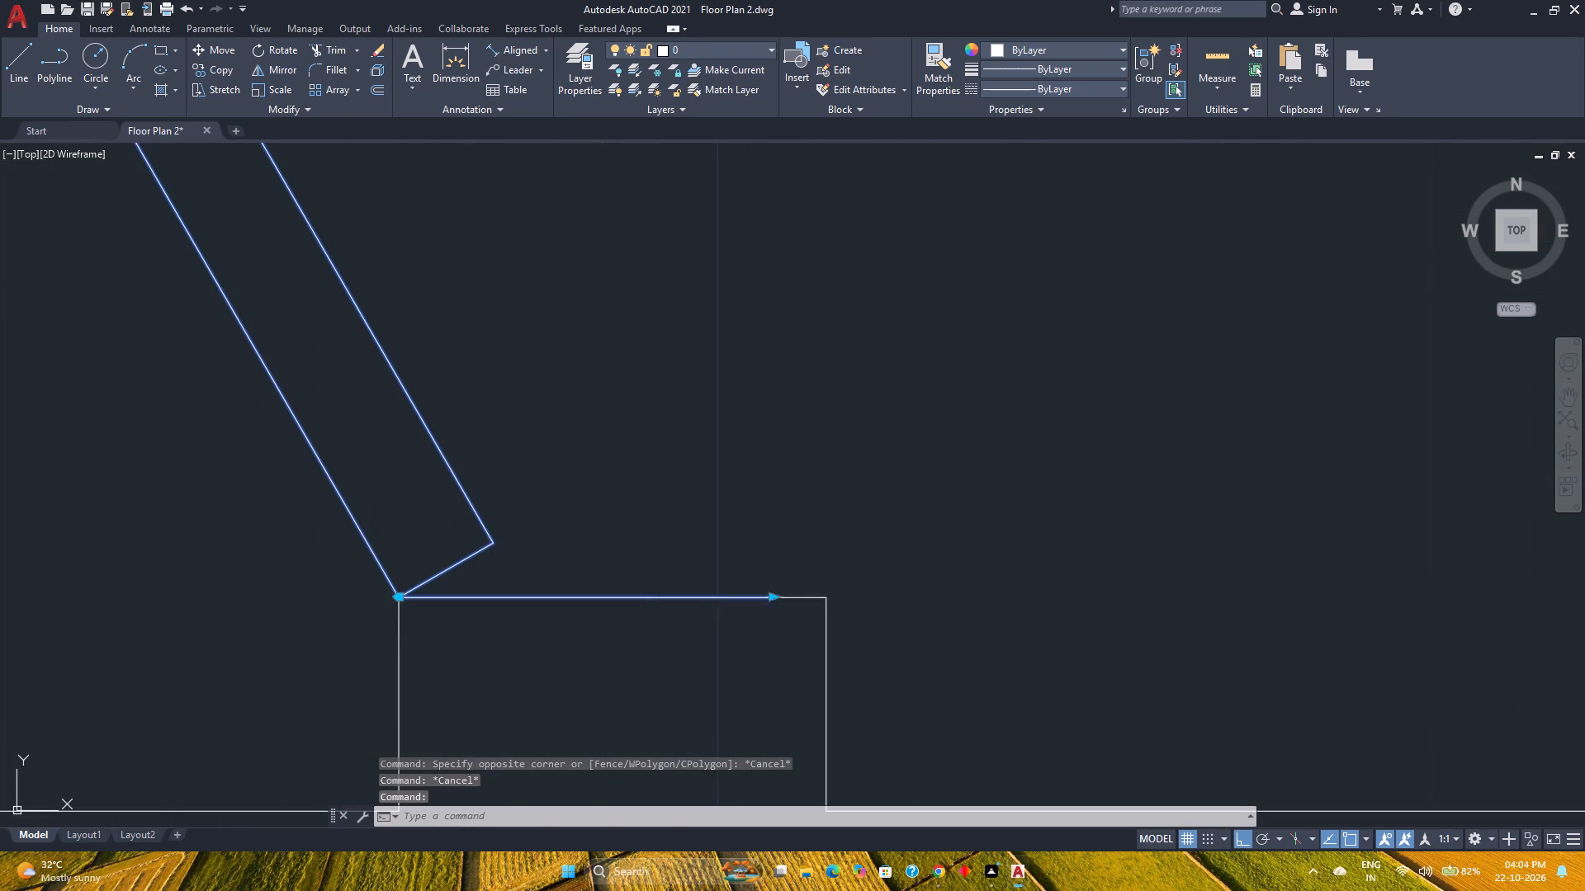
{"action": "left_click", "coordinate": [775, 597]}
{"action": "left_click", "coordinate": [651, 599]}
Shorten the jamb line of the closet double door's north leaf so it ends inside the wall return, and save the drawing.
{"action": "scroll", "coordinate": [724, 513], "scroll_direction": "down", "scroll_amount": 5}
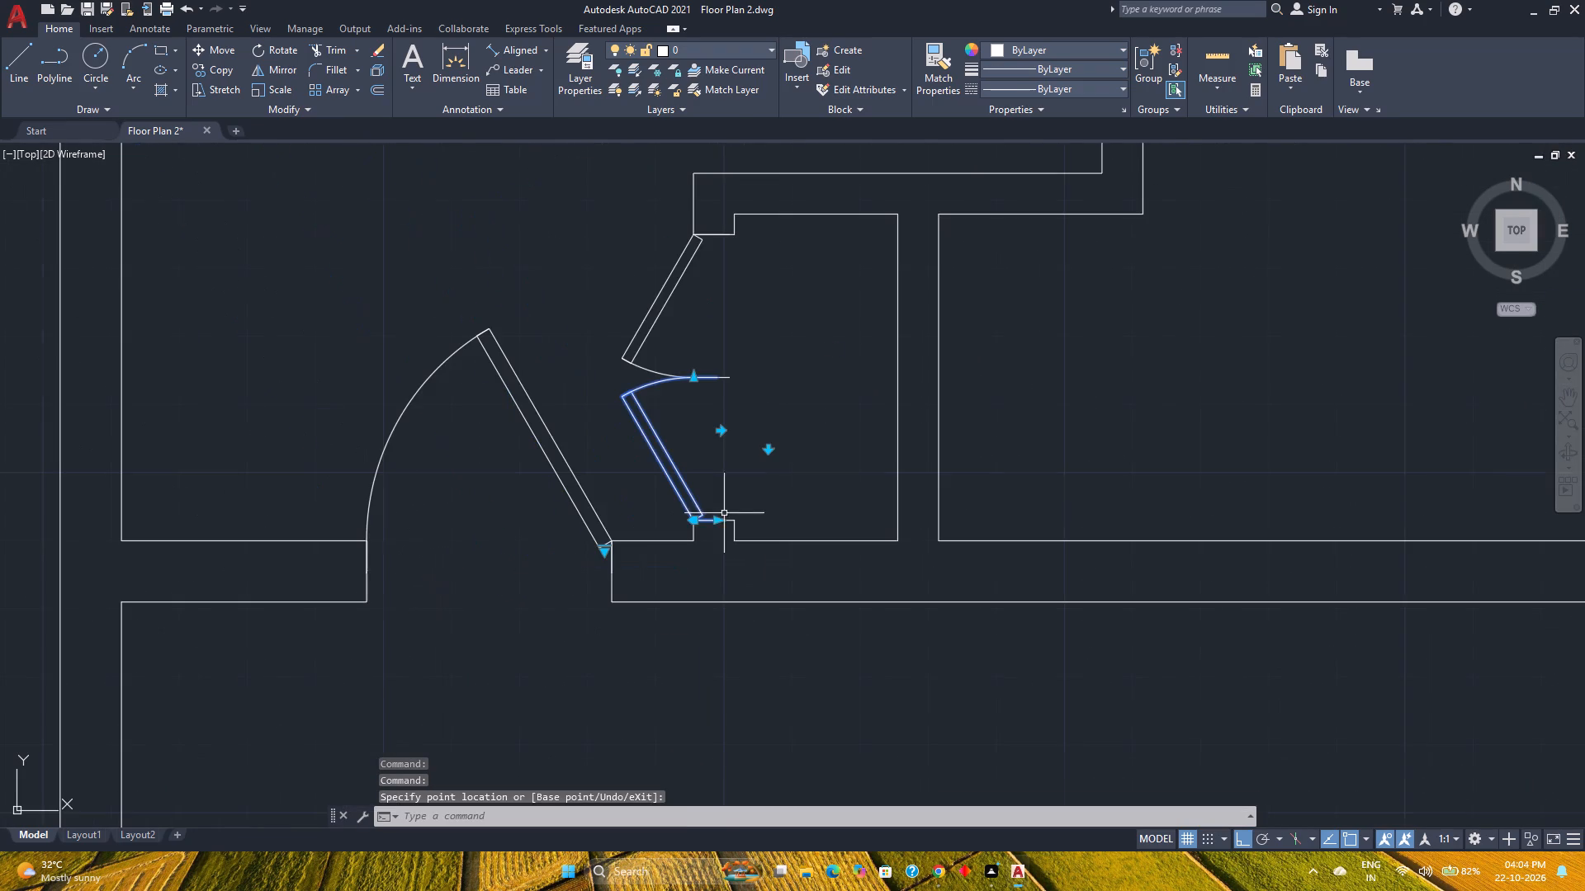
{"action": "middle_click_drag", "start_coordinate": [718, 476], "coordinate": [759, 632]}
{"action": "middle_click", "coordinate": [755, 634]}
{"action": "left_click", "coordinate": [724, 489]}
{"action": "left_click", "coordinate": [696, 451]}
{"action": "scroll", "coordinate": [749, 389], "scroll_direction": "up", "scroll_amount": 3}
{"action": "left_click", "coordinate": [832, 395]}
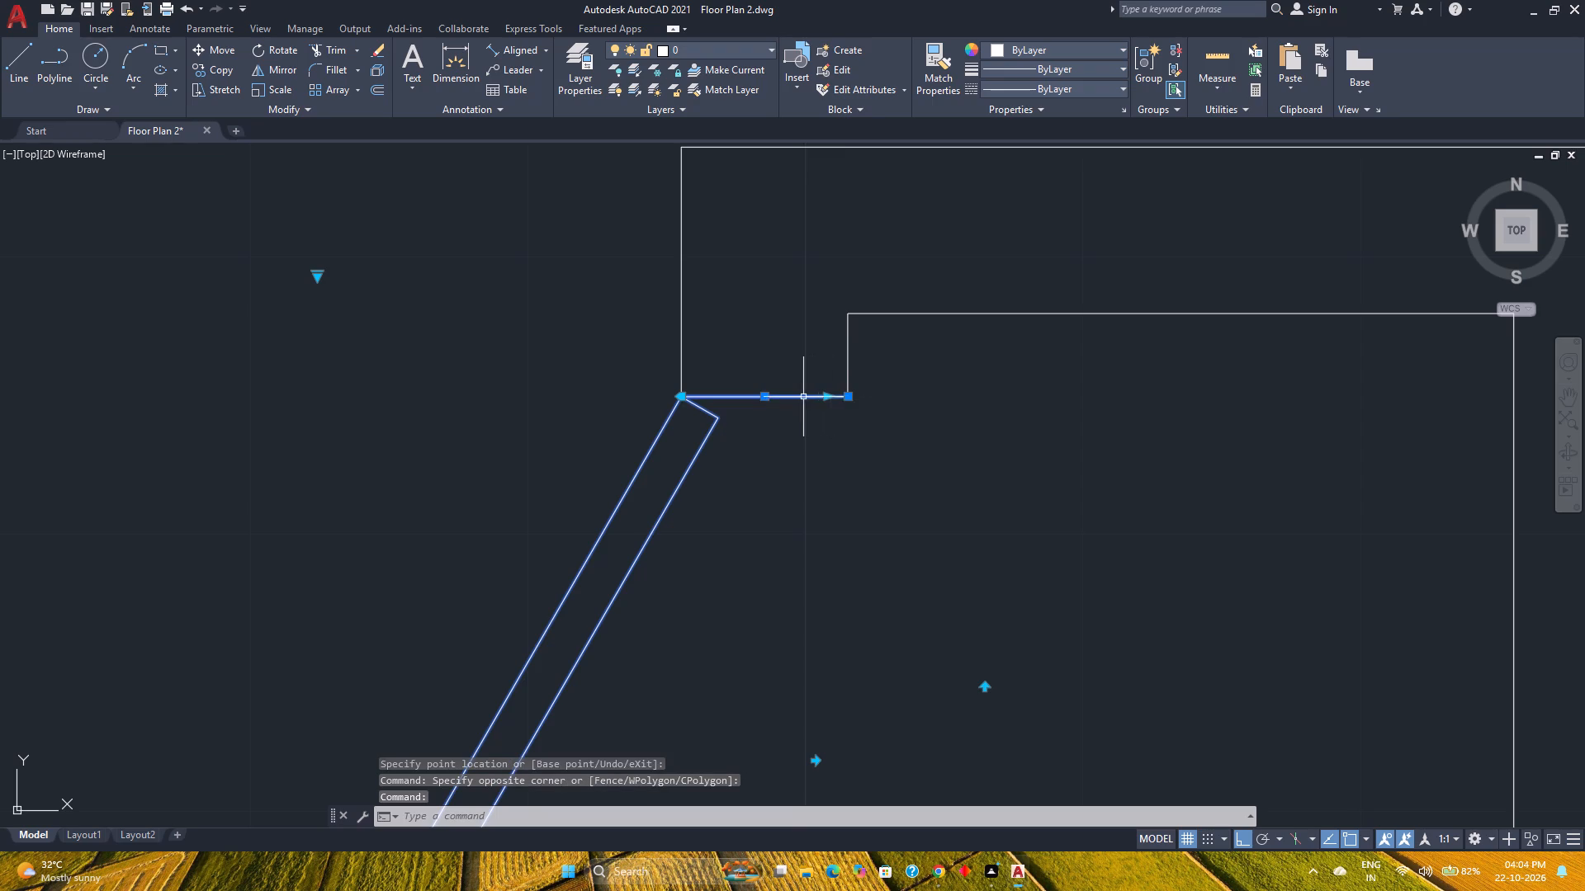
{"action": "key", "text": "Escape"}
{"action": "left_click", "coordinate": [693, 487]}
{"action": "left_click", "coordinate": [621, 472]}
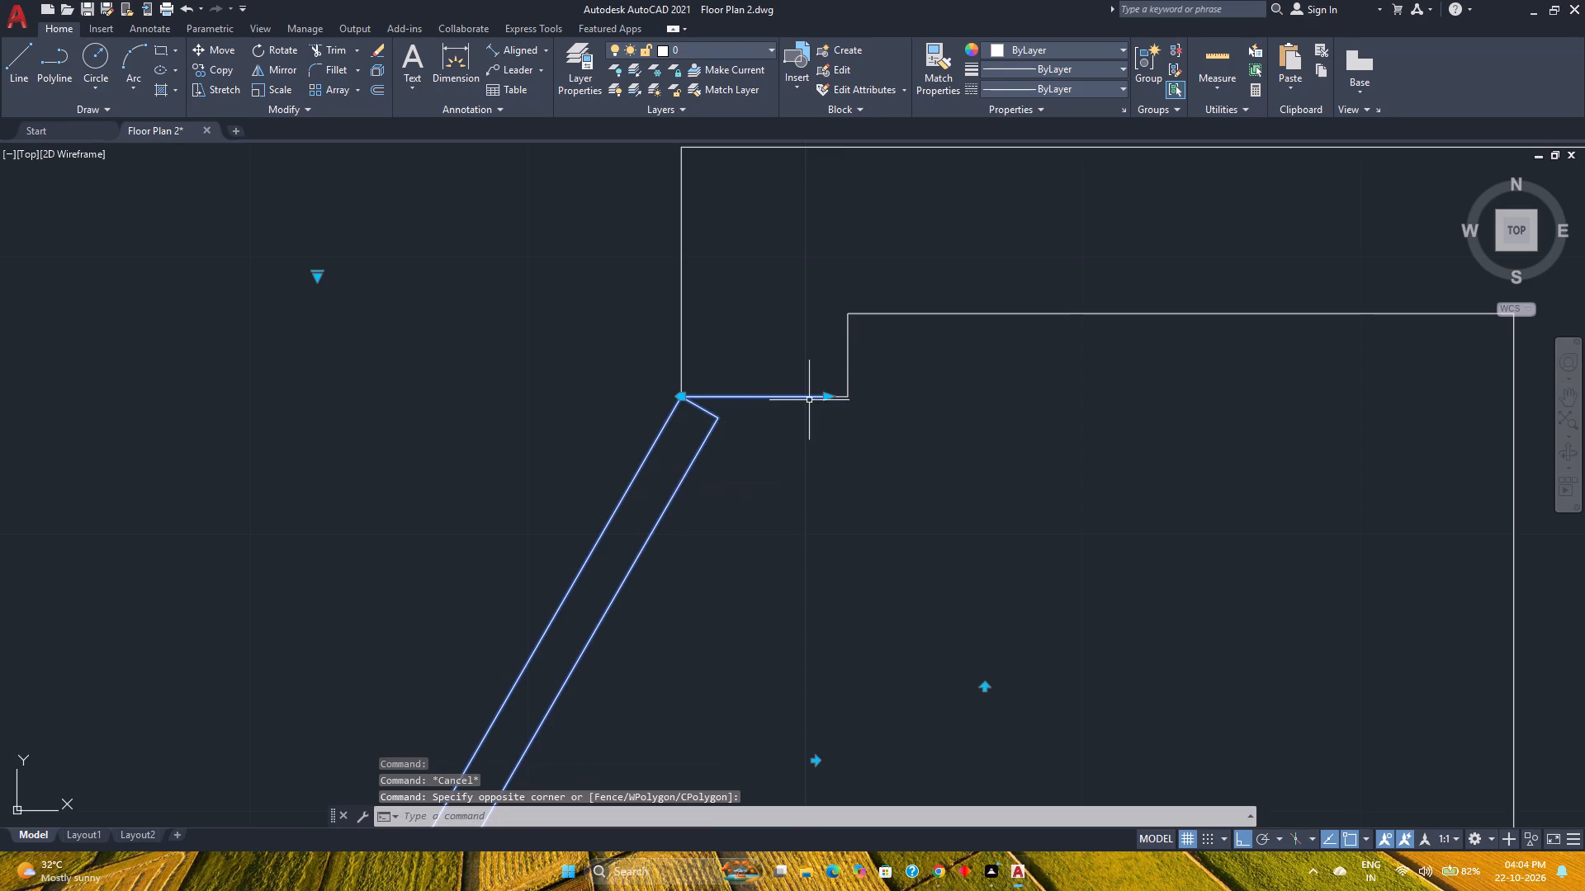
{"action": "left_click", "coordinate": [826, 396]}
{"action": "left_click", "coordinate": [778, 399]}
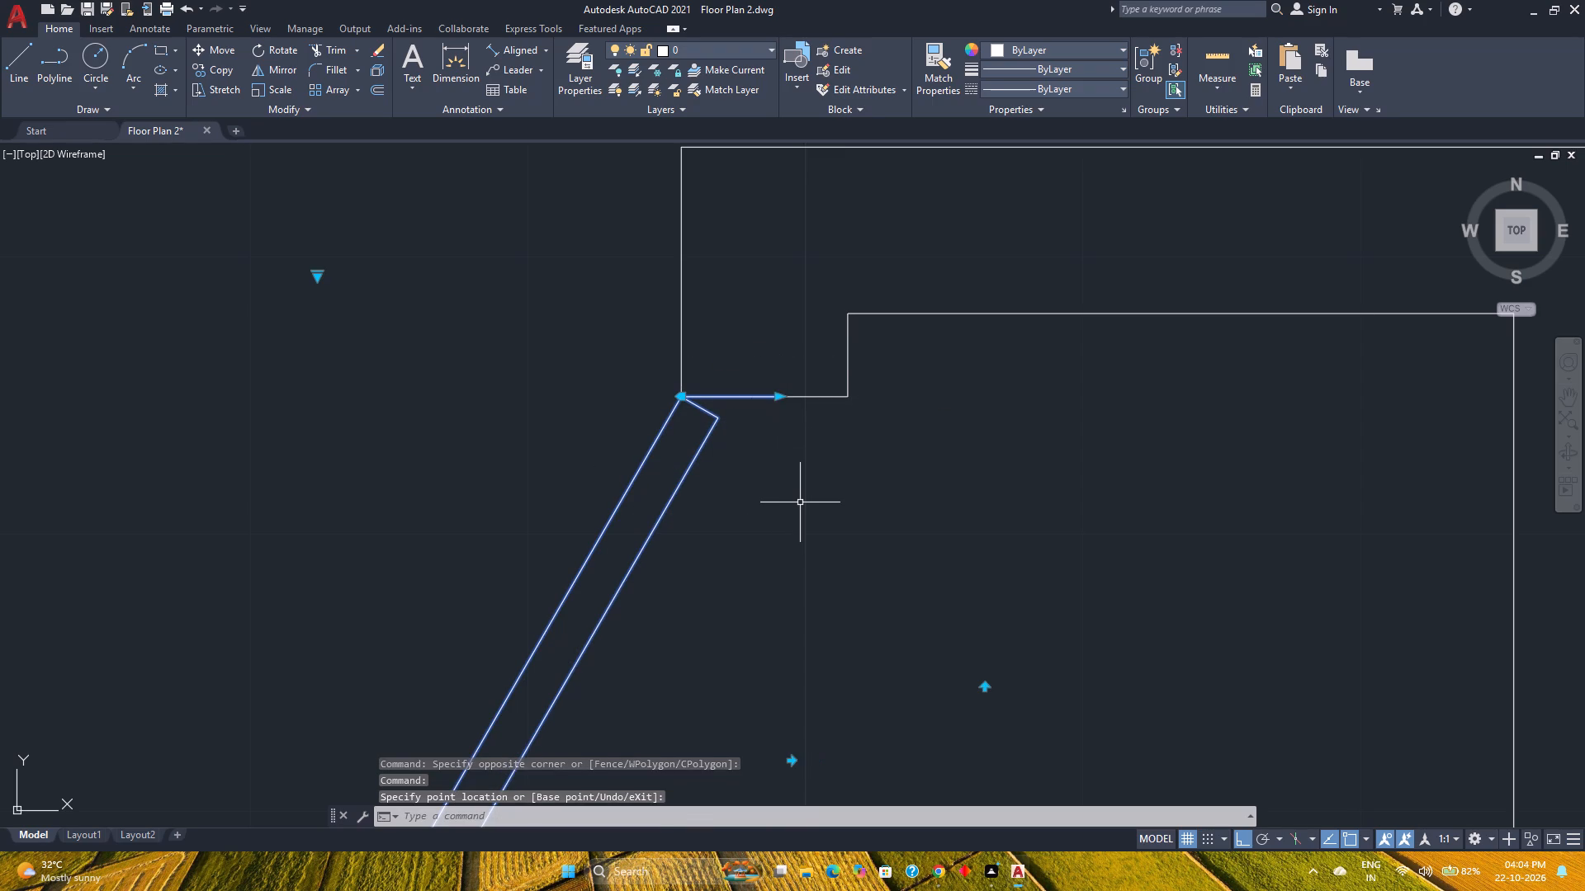
{"action": "key", "text": "Escape"}
{"action": "scroll", "coordinate": [802, 502], "scroll_direction": "down", "scroll_amount": 5}
{"action": "key", "text": "ctrl+s"}
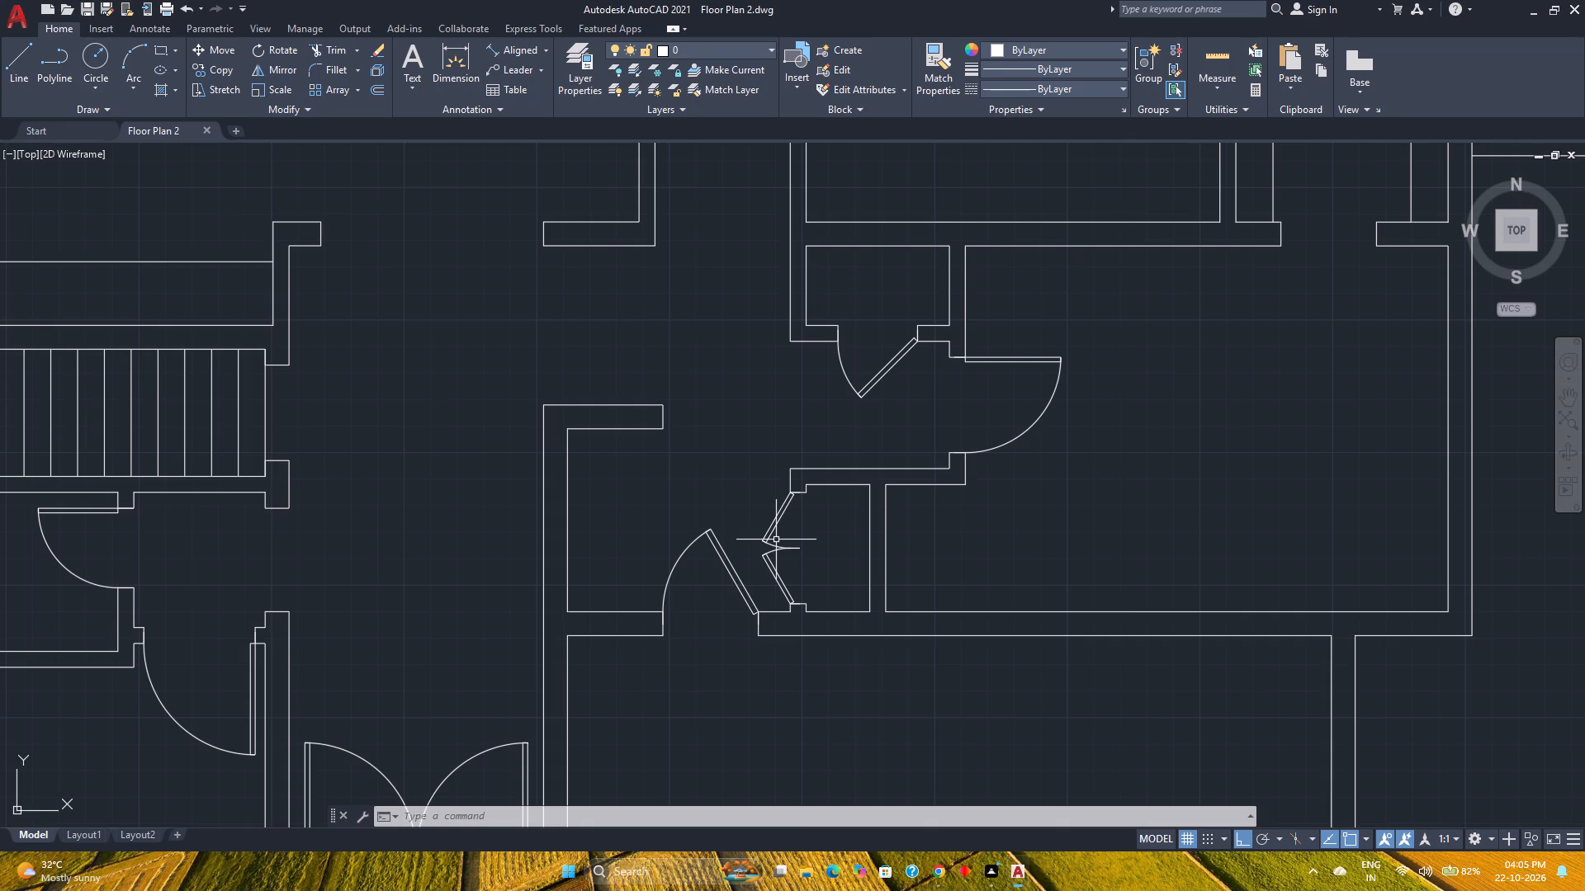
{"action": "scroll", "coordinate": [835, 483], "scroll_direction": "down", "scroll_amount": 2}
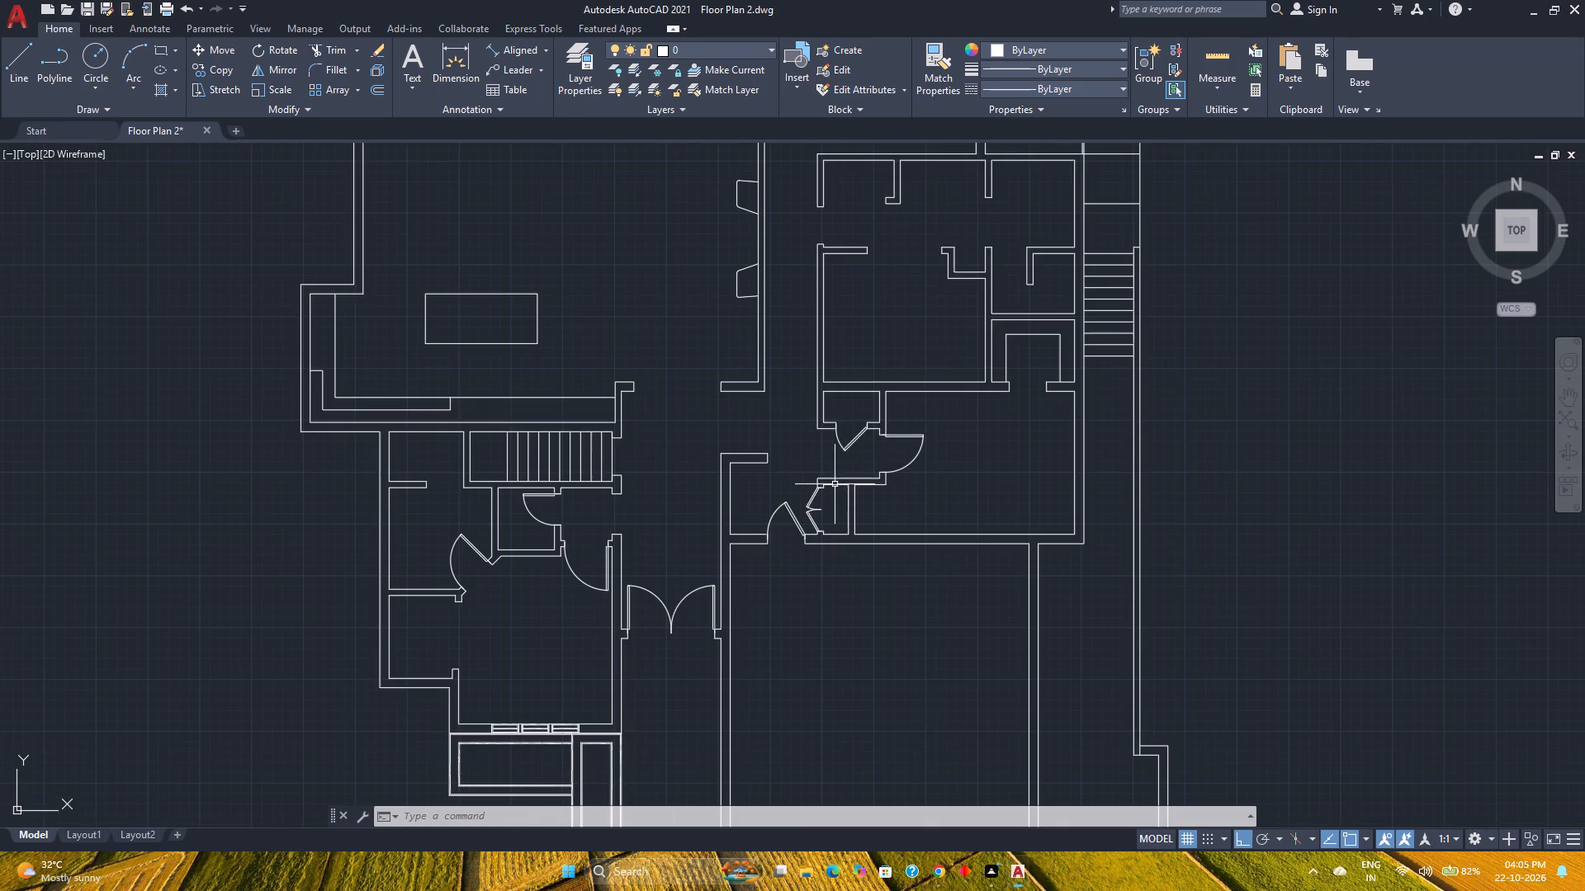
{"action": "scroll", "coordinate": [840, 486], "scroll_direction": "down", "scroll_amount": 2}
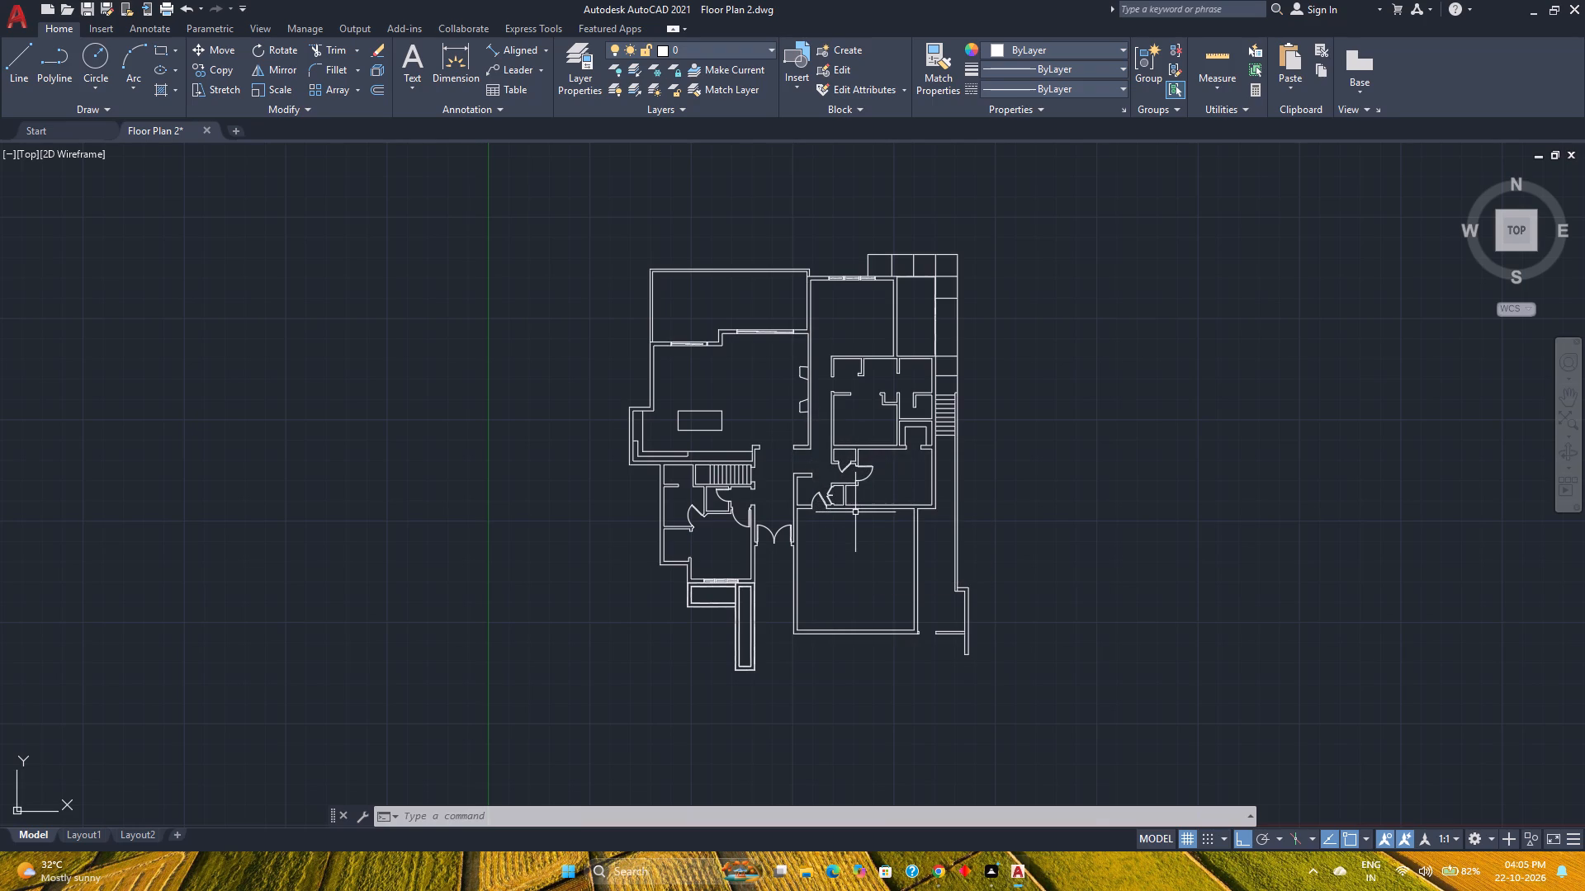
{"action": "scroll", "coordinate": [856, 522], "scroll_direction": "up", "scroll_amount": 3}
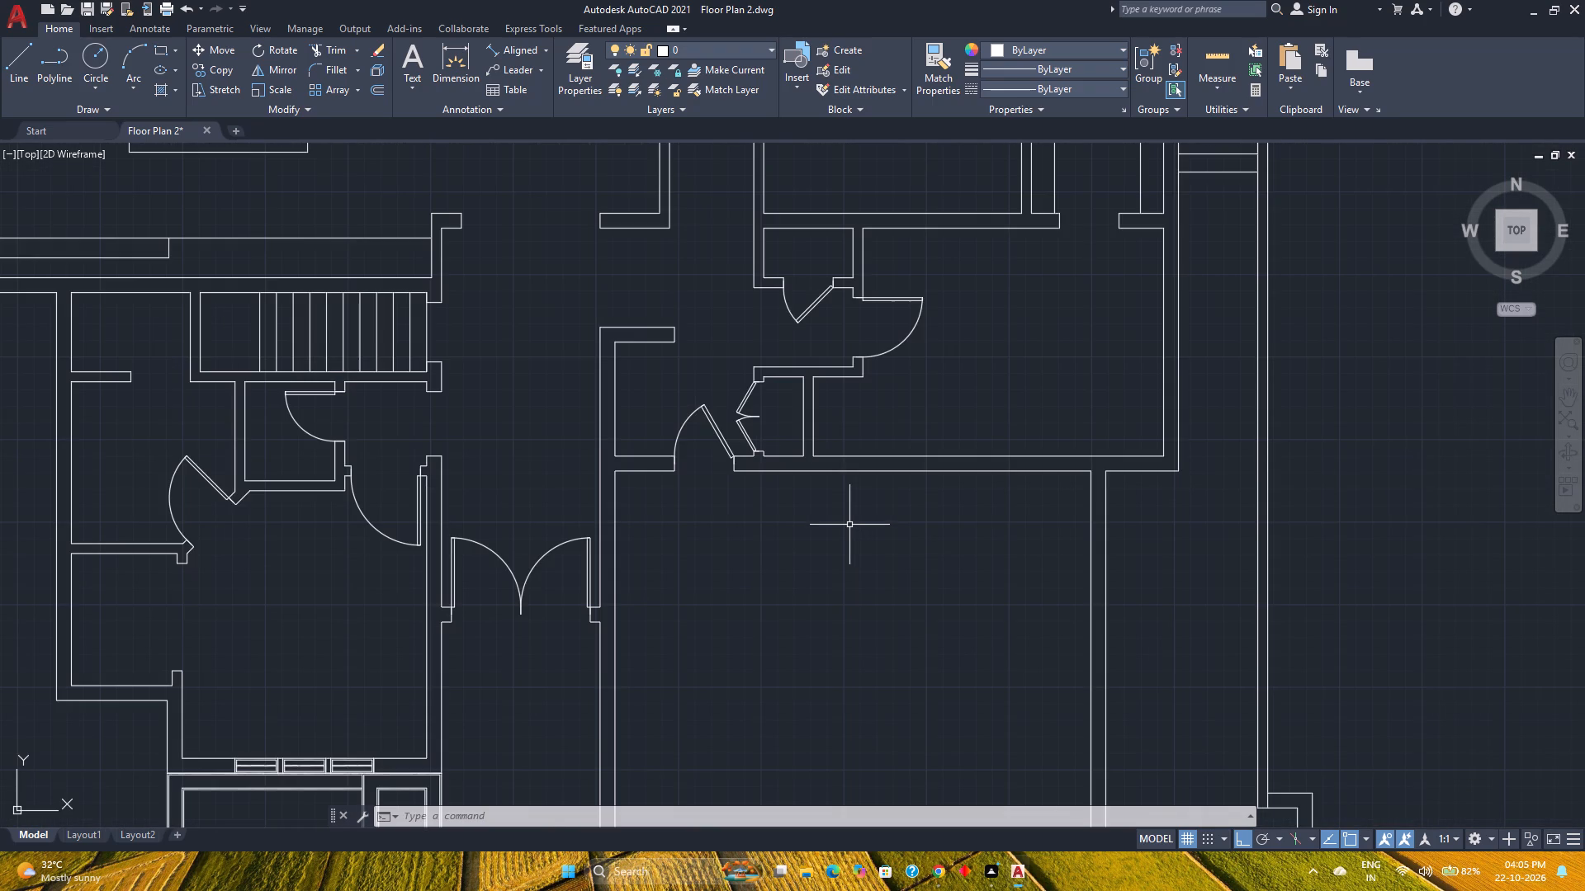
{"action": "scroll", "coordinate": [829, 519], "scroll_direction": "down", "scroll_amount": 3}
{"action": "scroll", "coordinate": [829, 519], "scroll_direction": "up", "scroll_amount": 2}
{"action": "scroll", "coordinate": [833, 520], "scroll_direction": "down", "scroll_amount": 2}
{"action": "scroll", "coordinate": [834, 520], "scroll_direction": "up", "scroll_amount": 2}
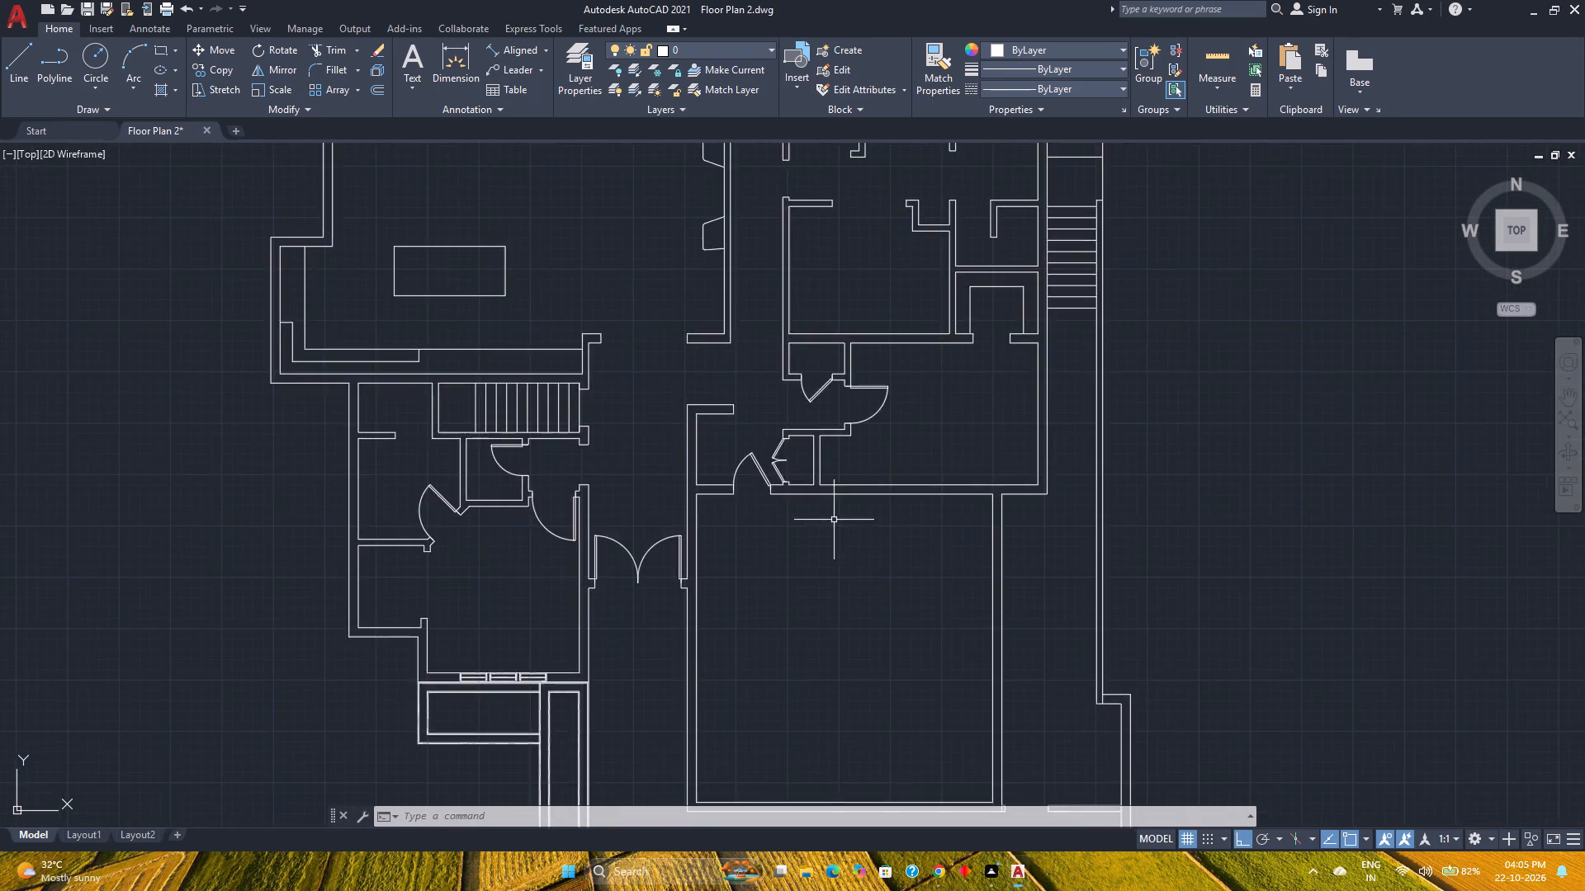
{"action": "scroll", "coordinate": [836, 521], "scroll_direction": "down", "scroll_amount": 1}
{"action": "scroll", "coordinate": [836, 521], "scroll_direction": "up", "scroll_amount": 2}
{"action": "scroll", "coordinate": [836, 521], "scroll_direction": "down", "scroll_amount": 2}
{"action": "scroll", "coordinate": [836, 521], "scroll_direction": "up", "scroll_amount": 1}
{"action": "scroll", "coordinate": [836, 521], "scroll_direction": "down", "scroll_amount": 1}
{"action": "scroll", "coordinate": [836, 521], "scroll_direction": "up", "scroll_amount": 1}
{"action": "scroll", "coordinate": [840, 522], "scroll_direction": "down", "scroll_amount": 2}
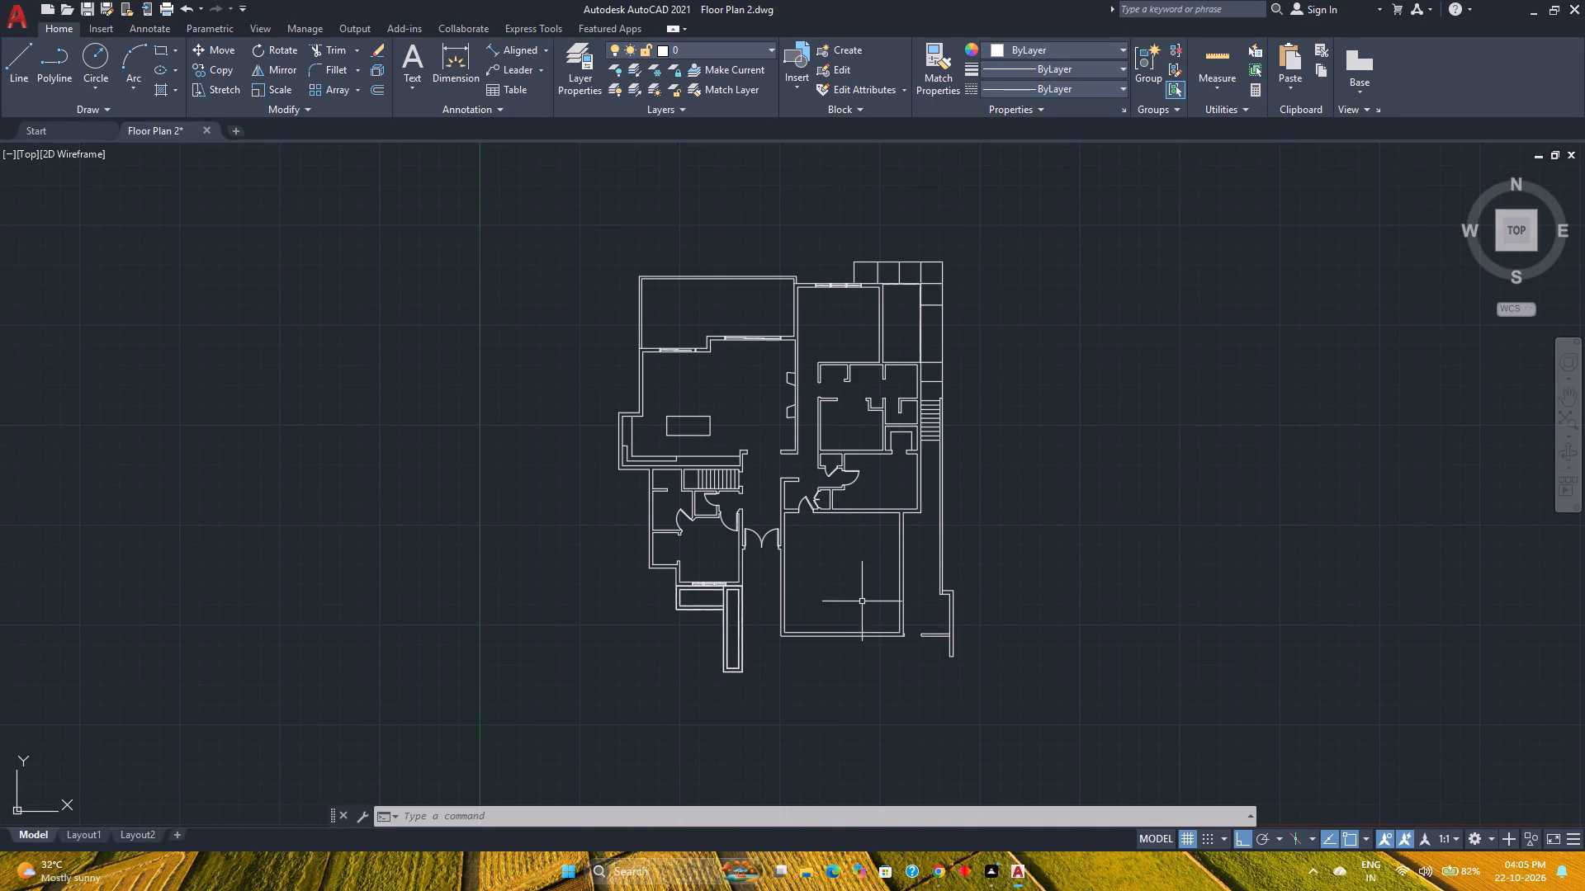
Copy the entrance double door's west leaf to the west jamb corner of the opening near the southeast corner, and save the drawing.
{"action": "scroll", "coordinate": [755, 547], "scroll_direction": "up", "scroll_amount": 2}
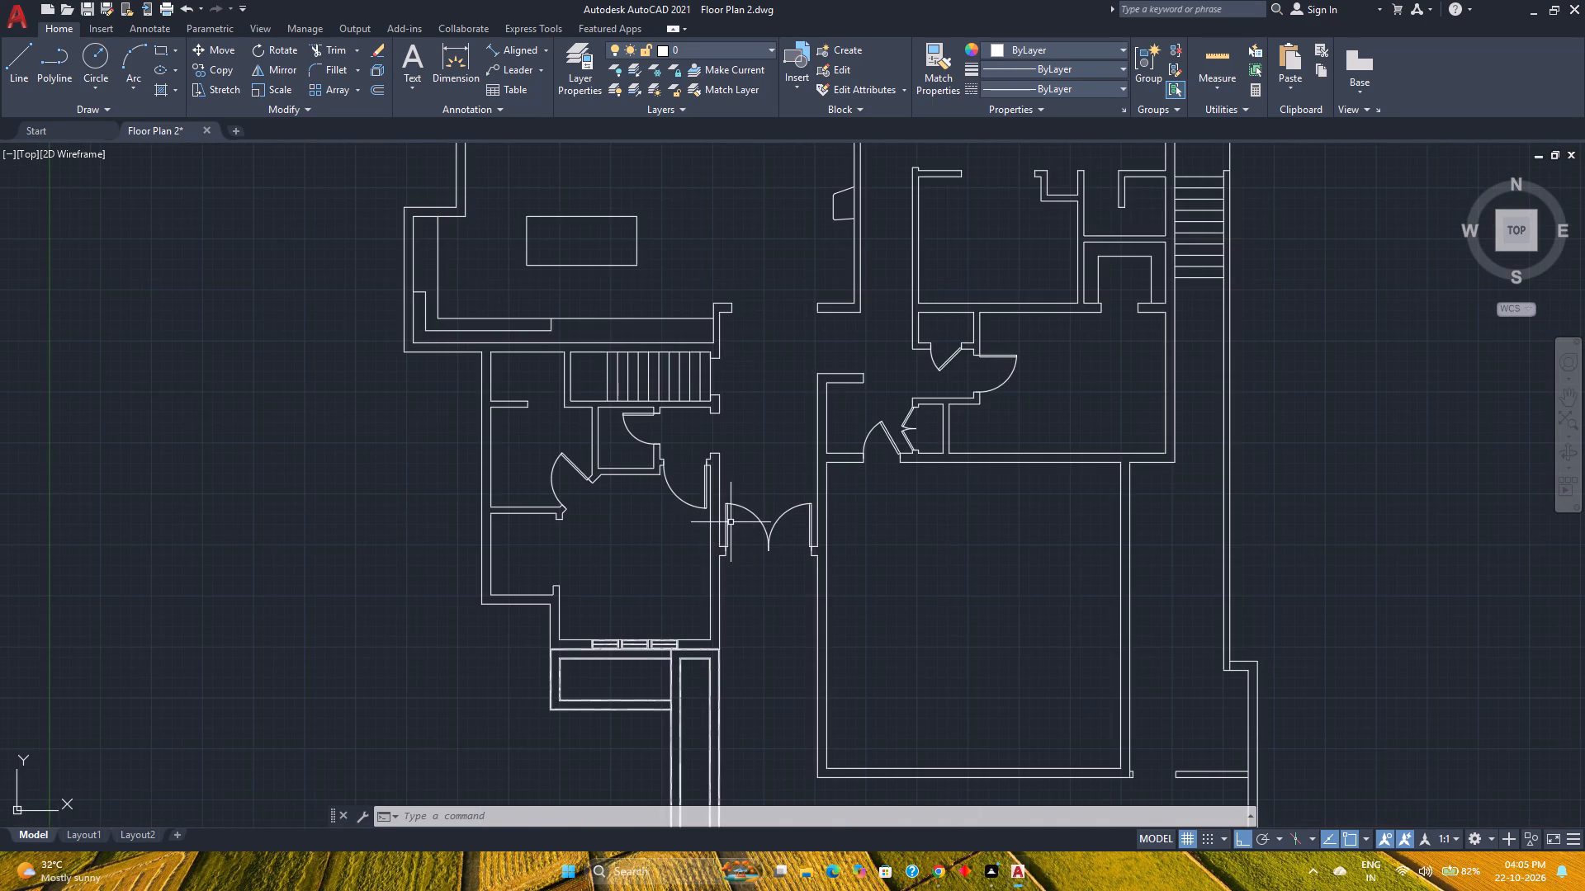
{"action": "scroll", "coordinate": [731, 522], "scroll_direction": "up", "scroll_amount": 2}
{"action": "left_click", "coordinate": [722, 524]}
{"action": "left_click", "coordinate": [713, 528]}
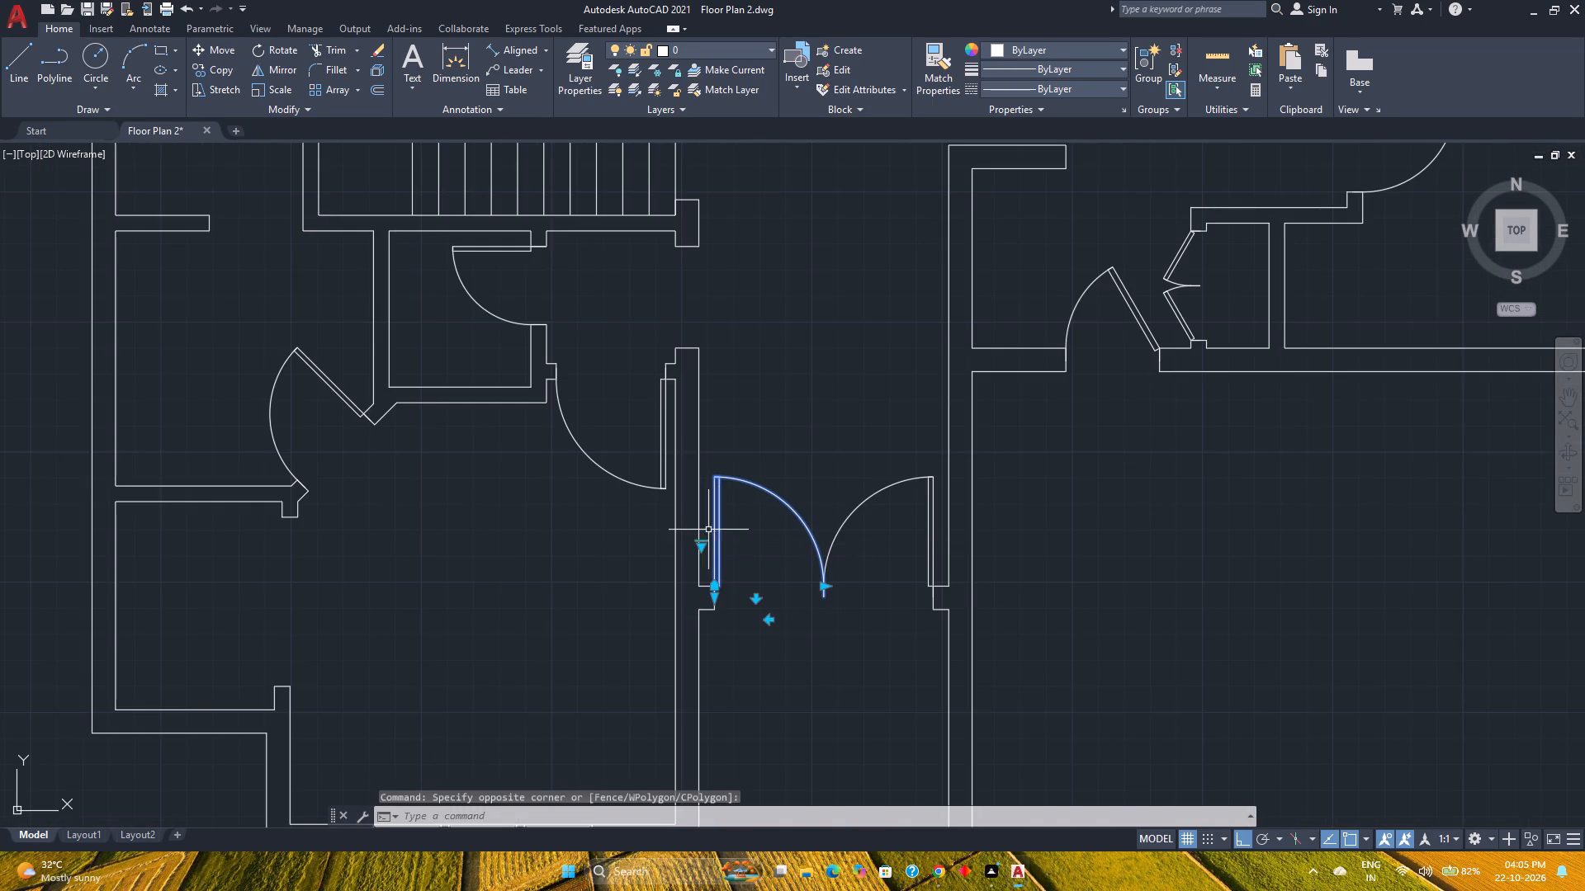
{"action": "left_click", "coordinate": [220, 68]}
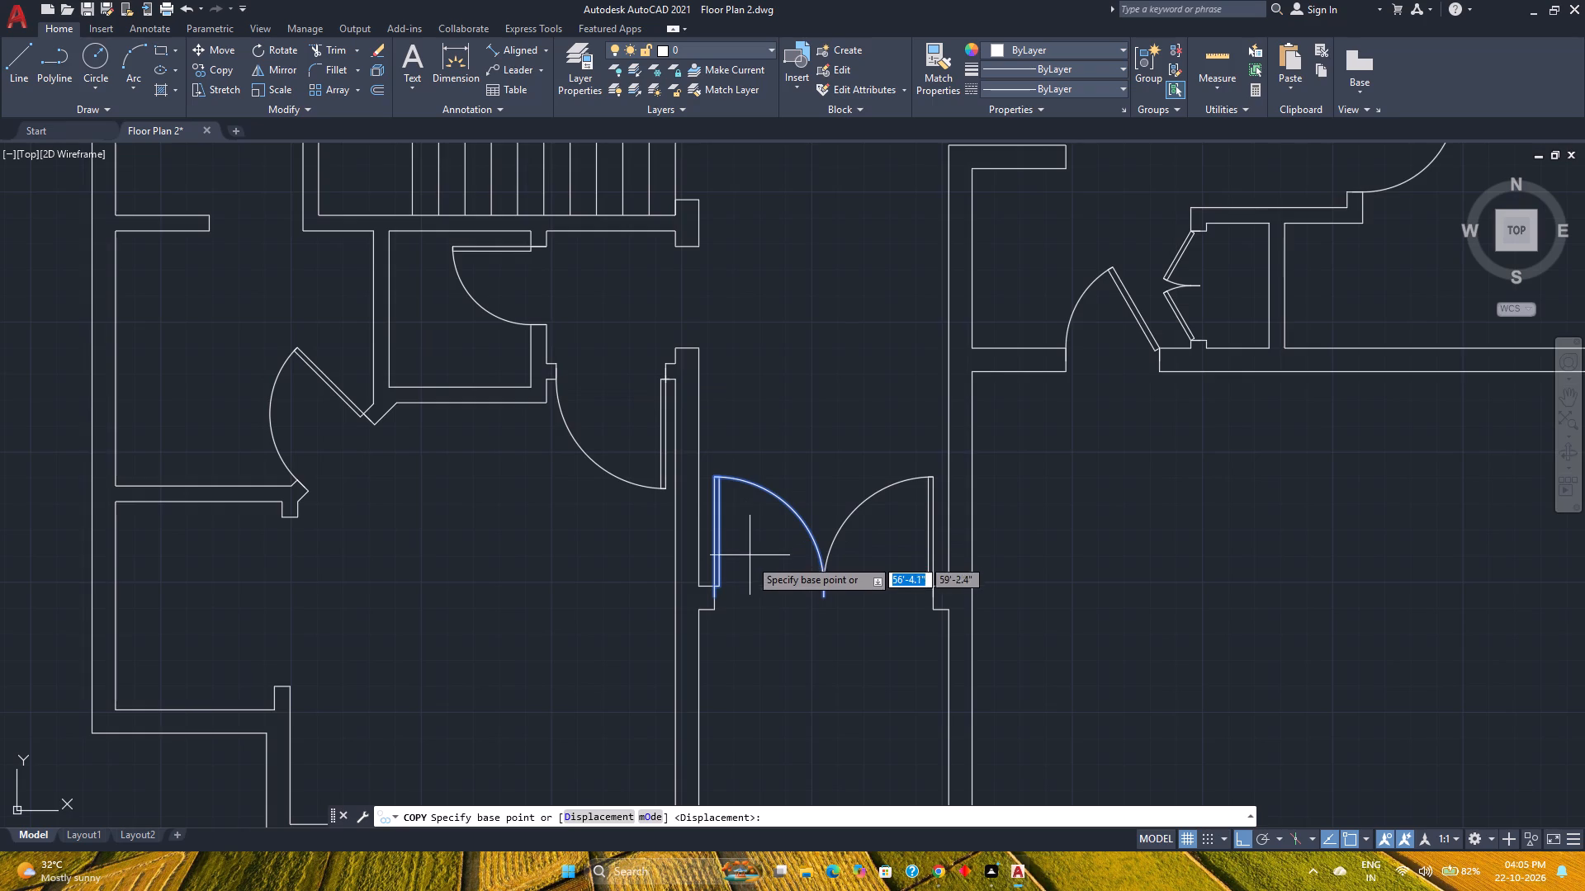
{"action": "scroll", "coordinate": [755, 603], "scroll_direction": "up", "scroll_amount": 3}
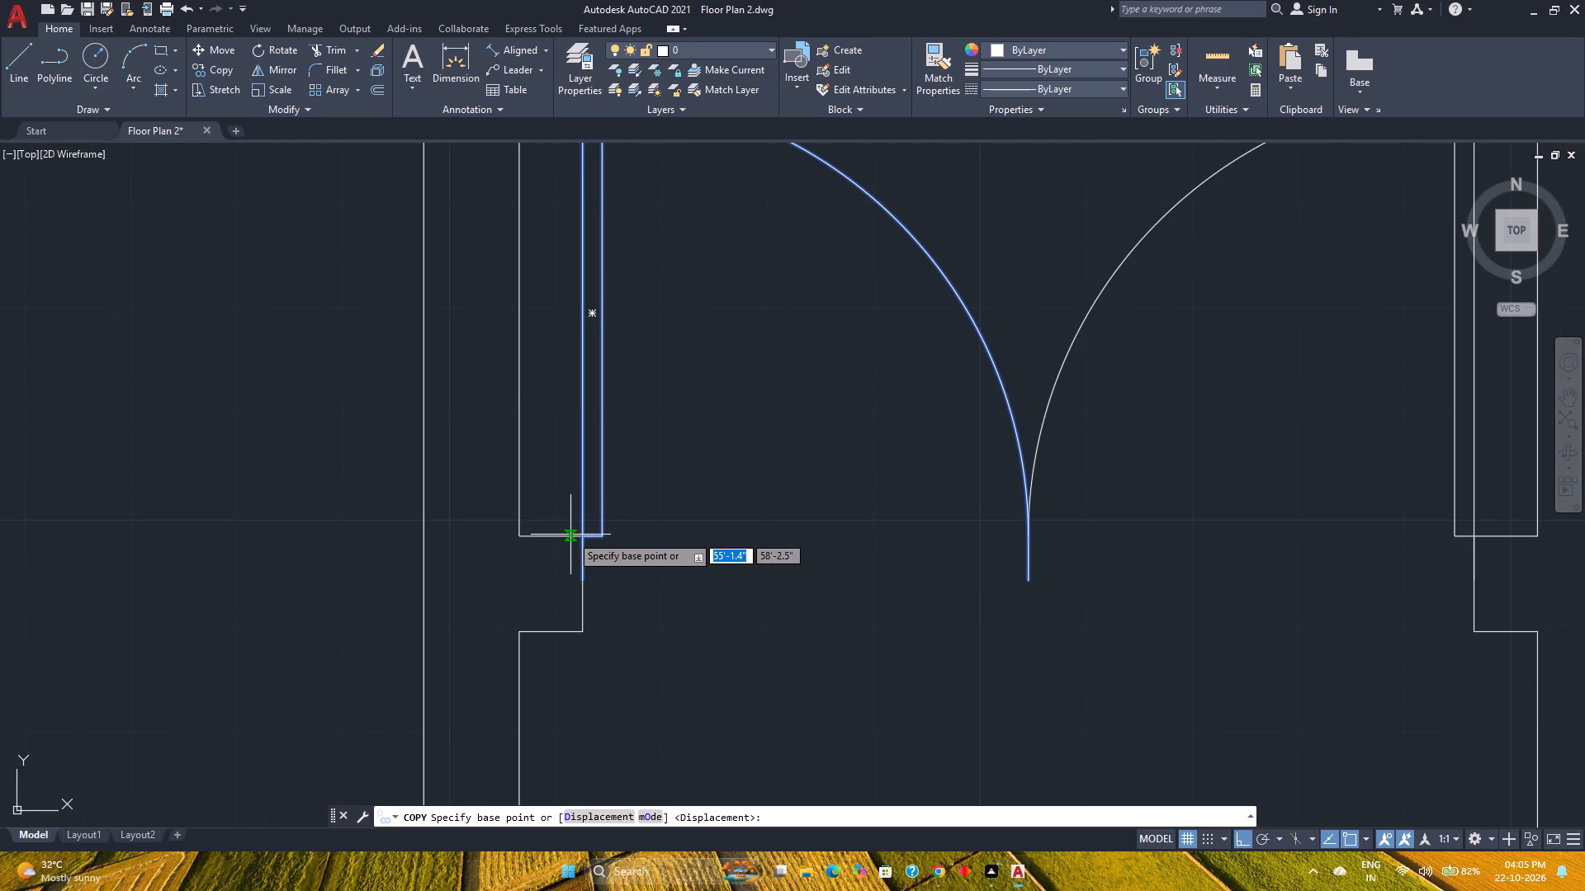
{"action": "left_click", "coordinate": [580, 536]}
{"action": "scroll", "coordinate": [589, 536], "scroll_direction": "down", "scroll_amount": 4}
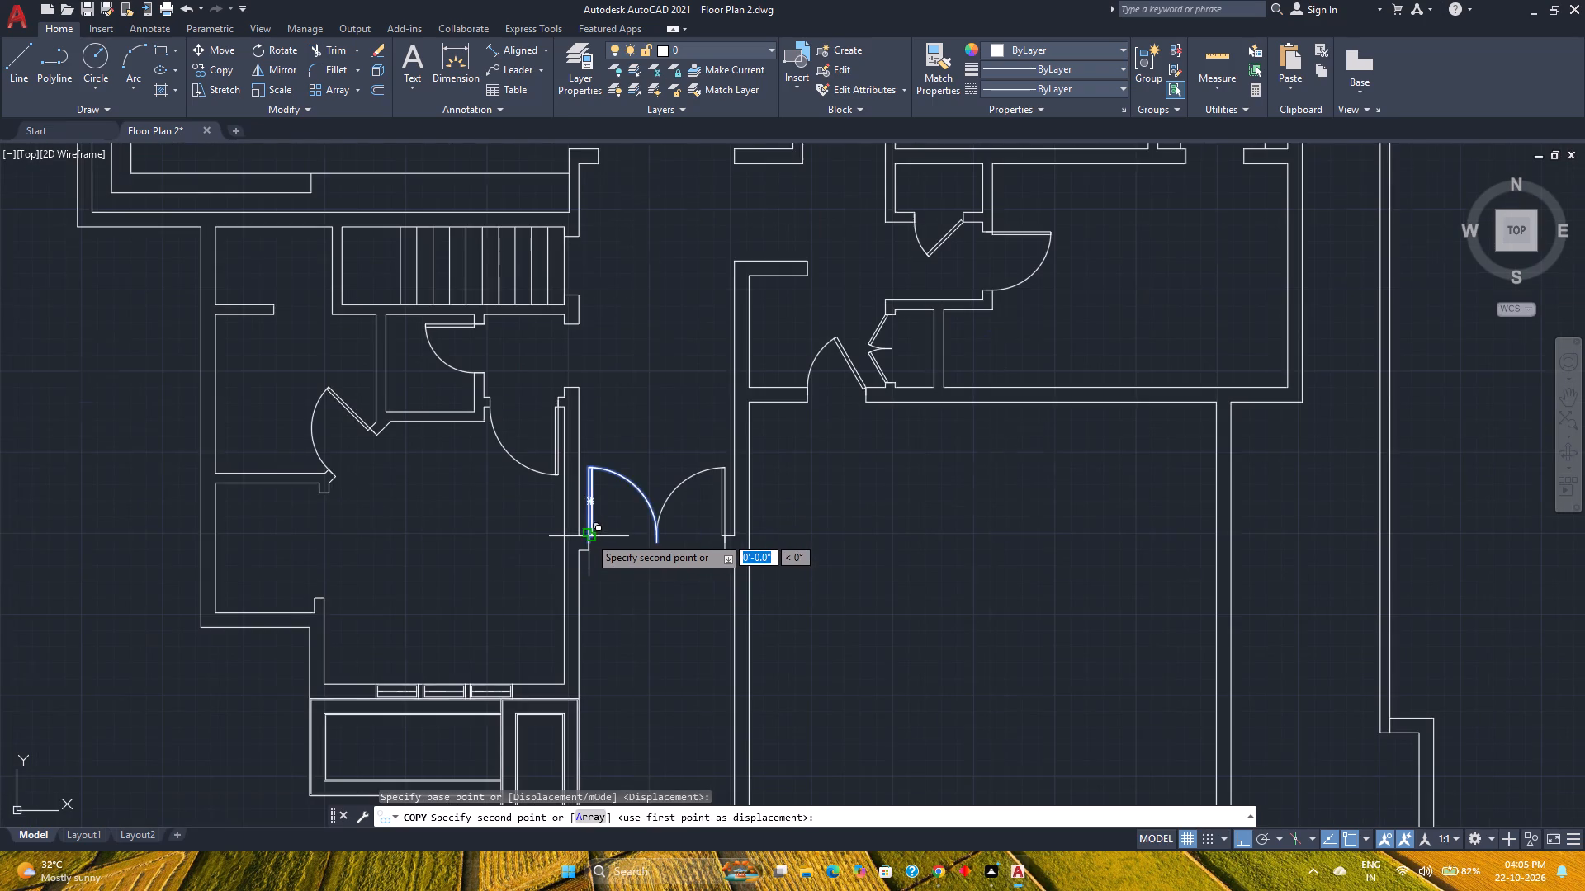
{"action": "scroll", "coordinate": [592, 536], "scroll_direction": "down", "scroll_amount": 2}
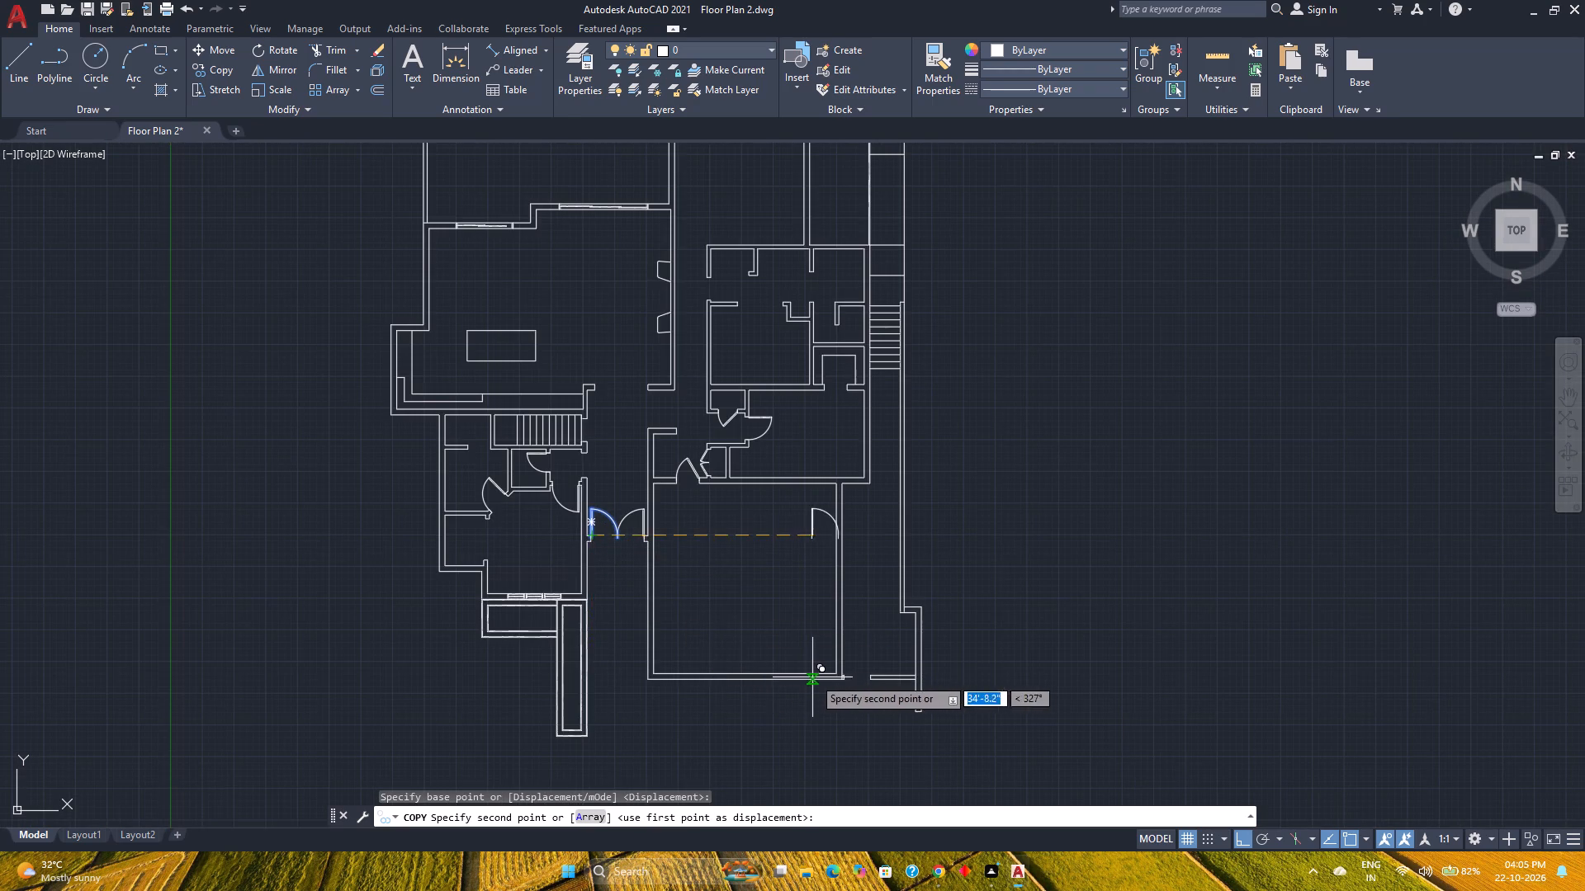
{"action": "scroll", "coordinate": [825, 679], "scroll_direction": "up", "scroll_amount": 7}
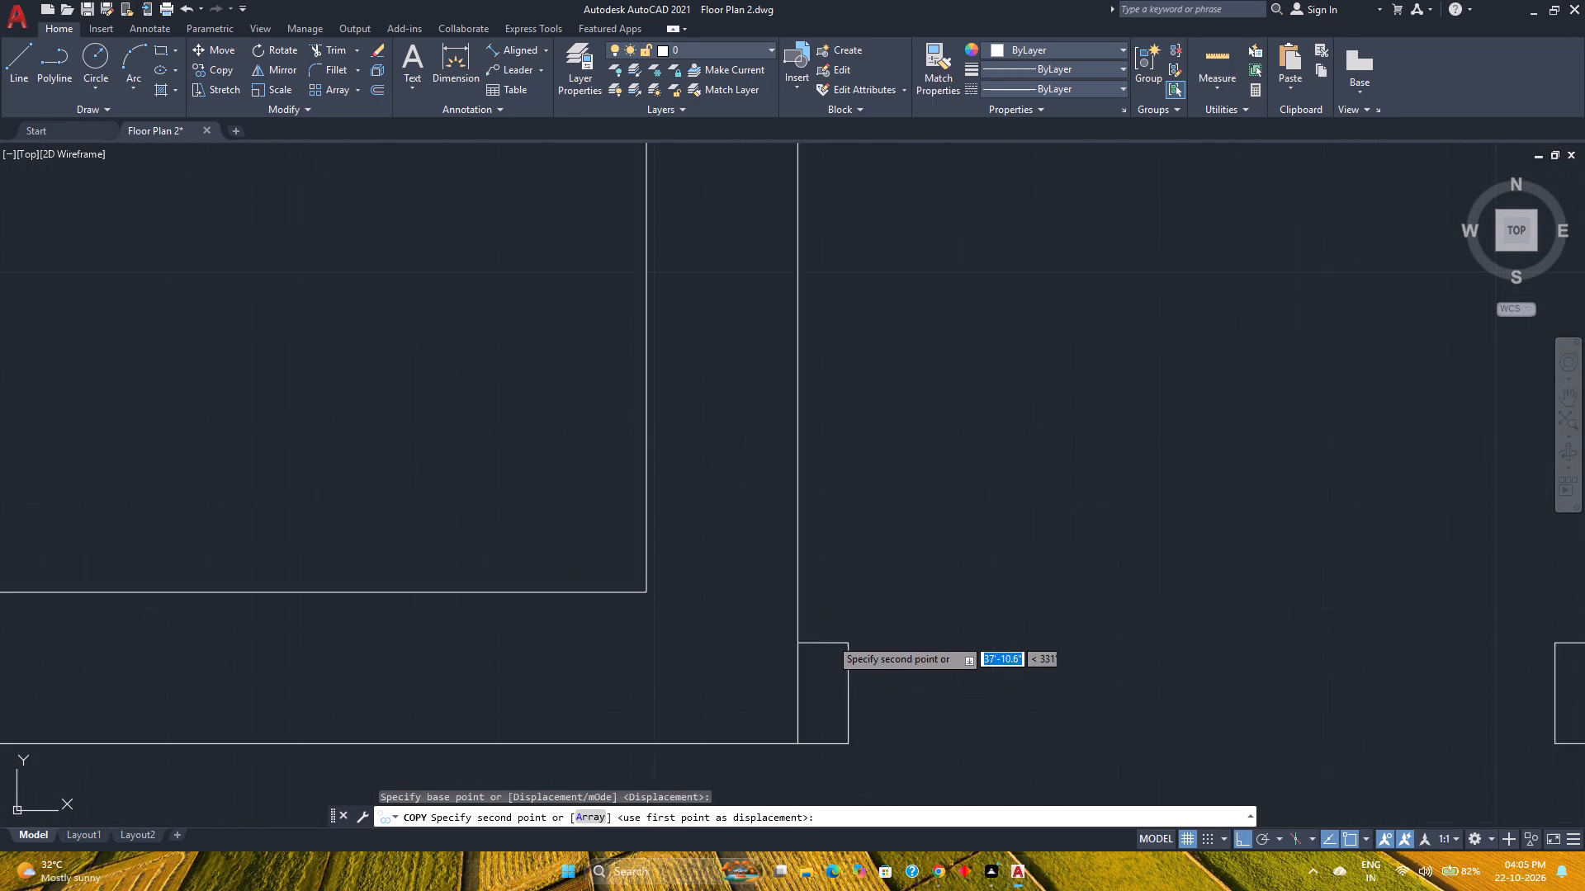
{"action": "scroll", "coordinate": [830, 638], "scroll_direction": "up", "scroll_amount": 1}
{"action": "left_click", "coordinate": [860, 650]}
{"action": "scroll", "coordinate": [860, 650], "scroll_direction": "down", "scroll_amount": 3}
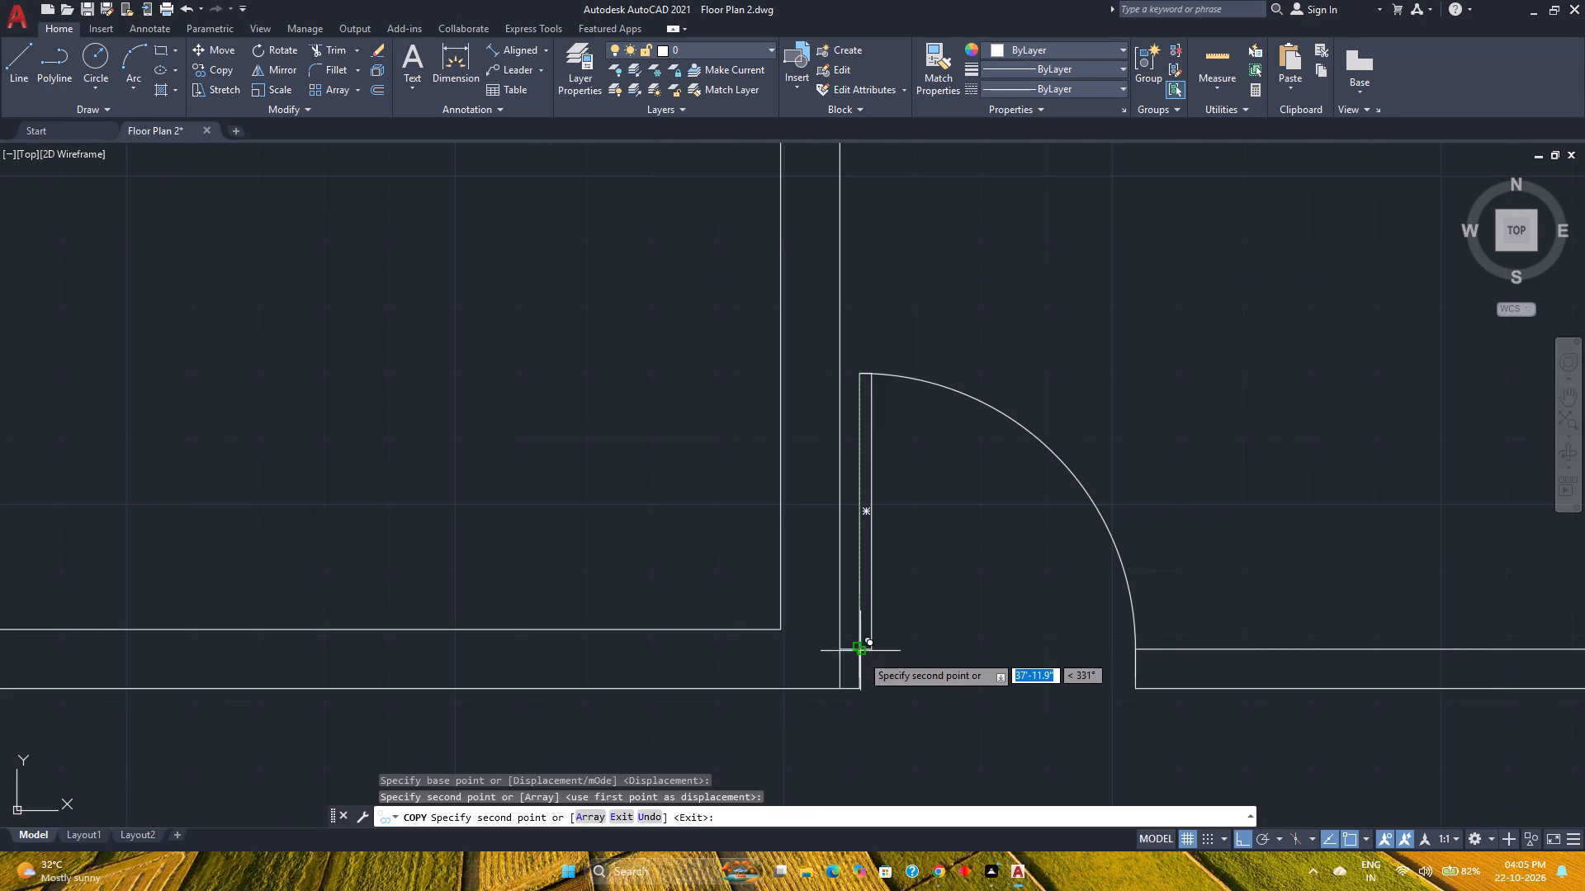
{"action": "key", "text": "Escape"}
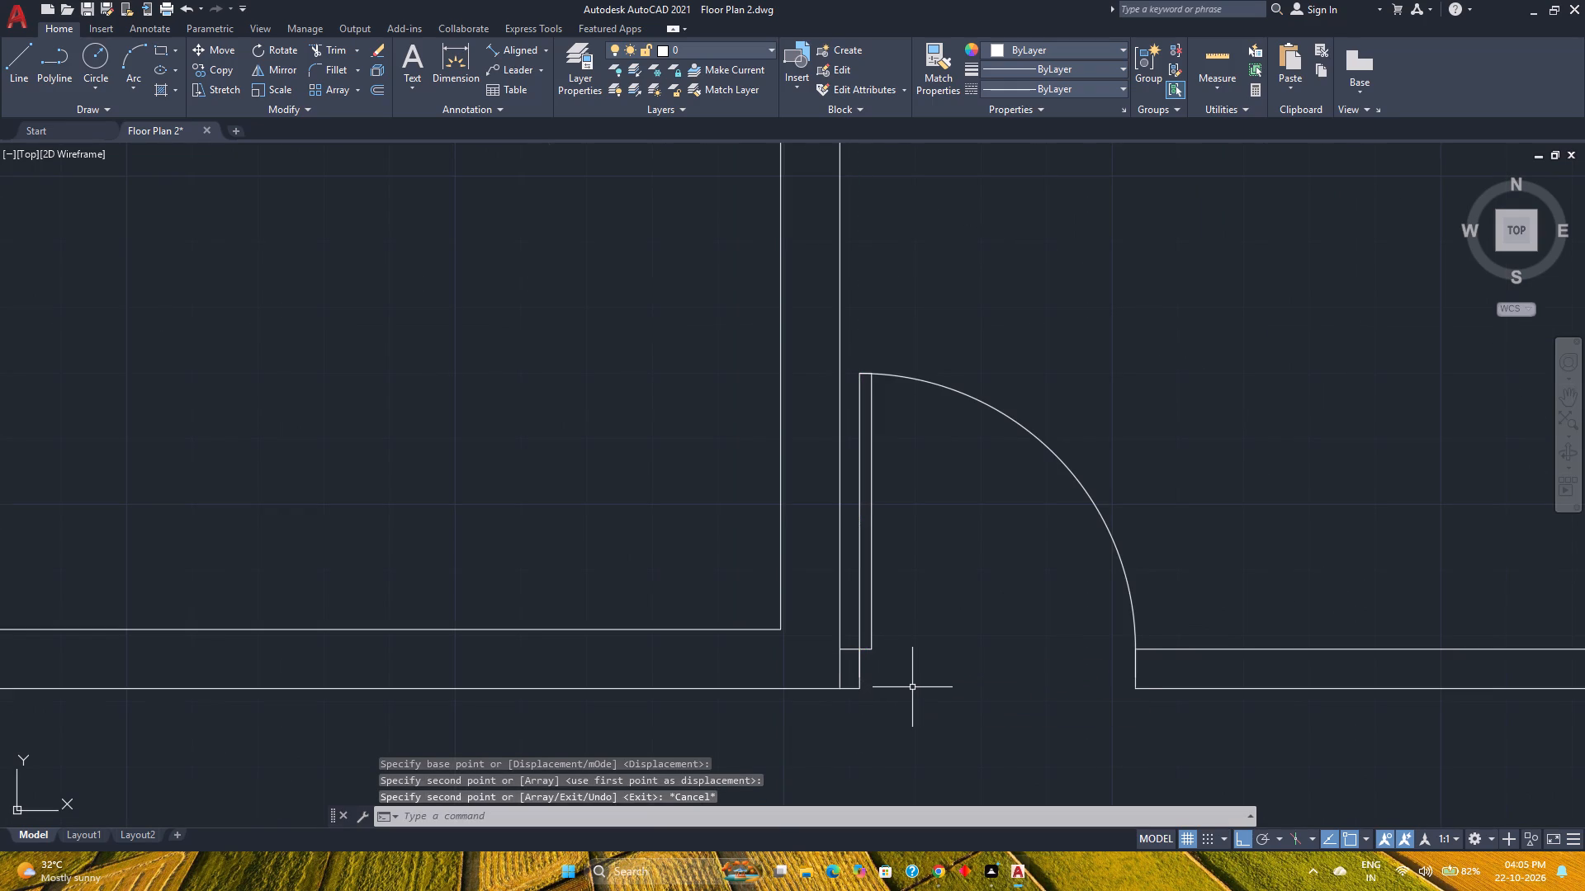
{"action": "key", "text": "ctrl+s"}
Copy the small vestibule closet's single door to the east jamb corner of the opening in the east room's north wall.
{"action": "scroll", "coordinate": [912, 689], "scroll_direction": "down", "scroll_amount": 3}
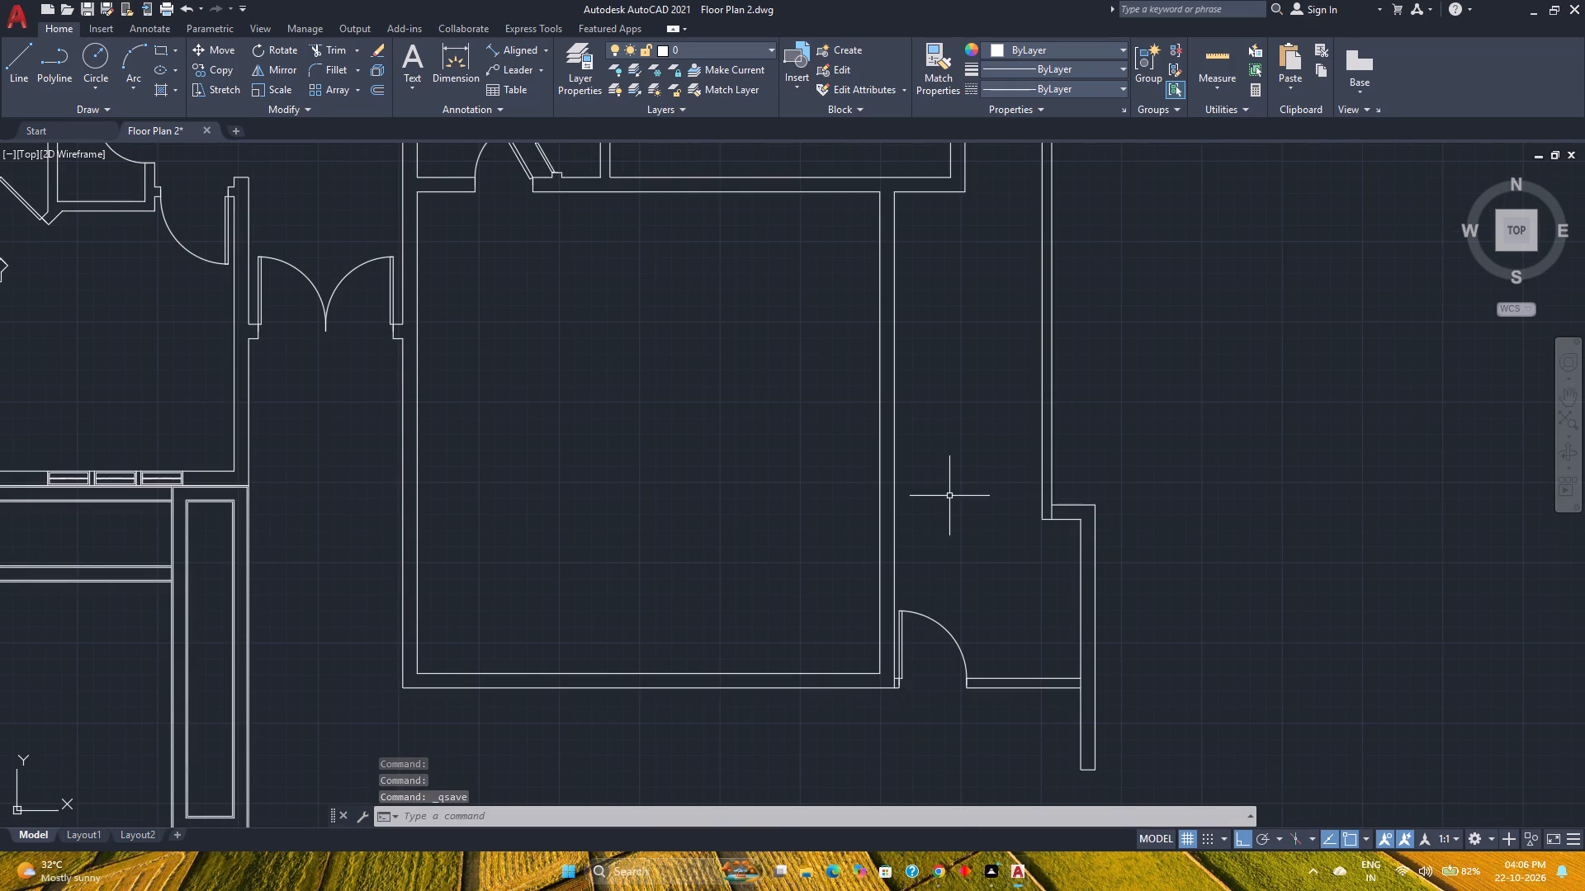
{"action": "middle_click_drag", "start_coordinate": [950, 495], "coordinate": [1043, 610]}
{"action": "scroll", "coordinate": [1069, 493], "scroll_direction": "down", "scroll_amount": 2}
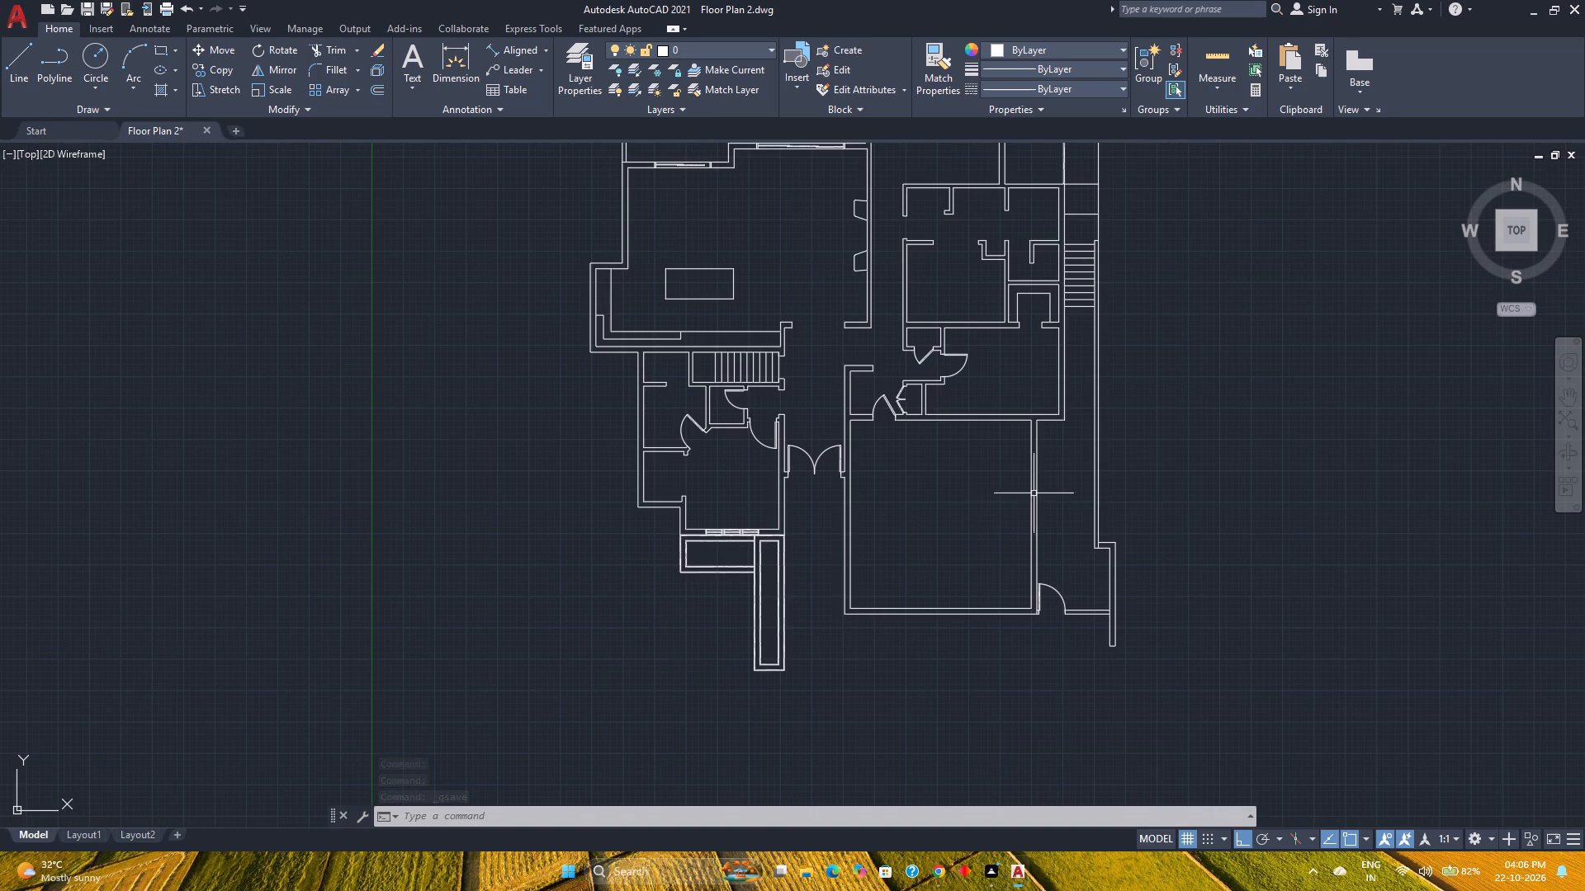
{"action": "scroll", "coordinate": [928, 499], "scroll_direction": "up", "scroll_amount": 1}
{"action": "middle_click_drag", "start_coordinate": [929, 517], "coordinate": [900, 607]}
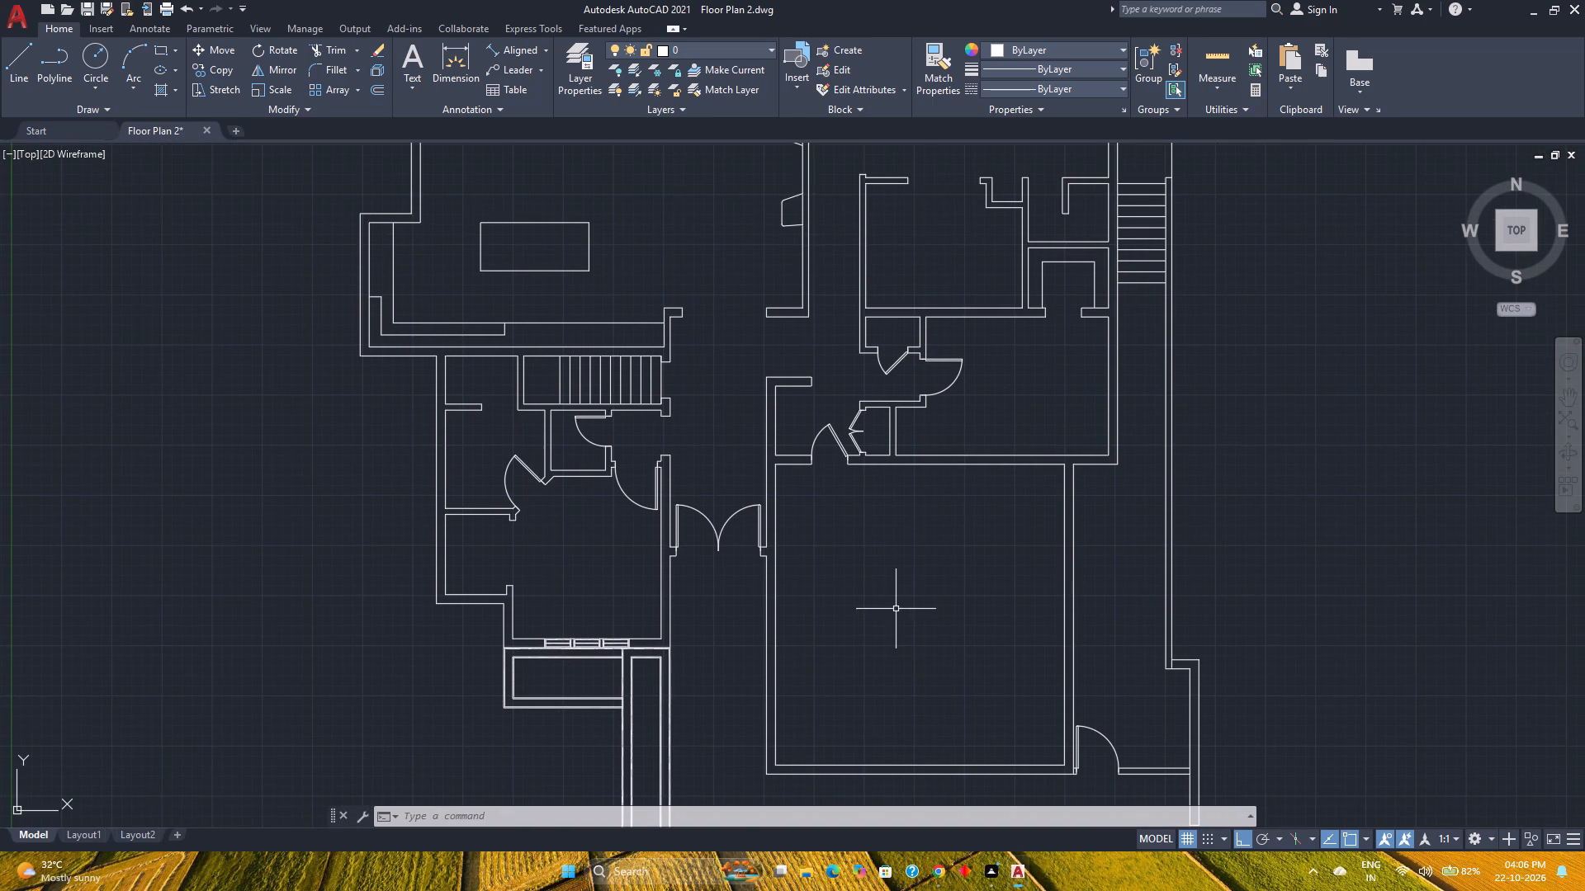
{"action": "middle_click_drag", "start_coordinate": [1003, 429], "coordinate": [913, 511]}
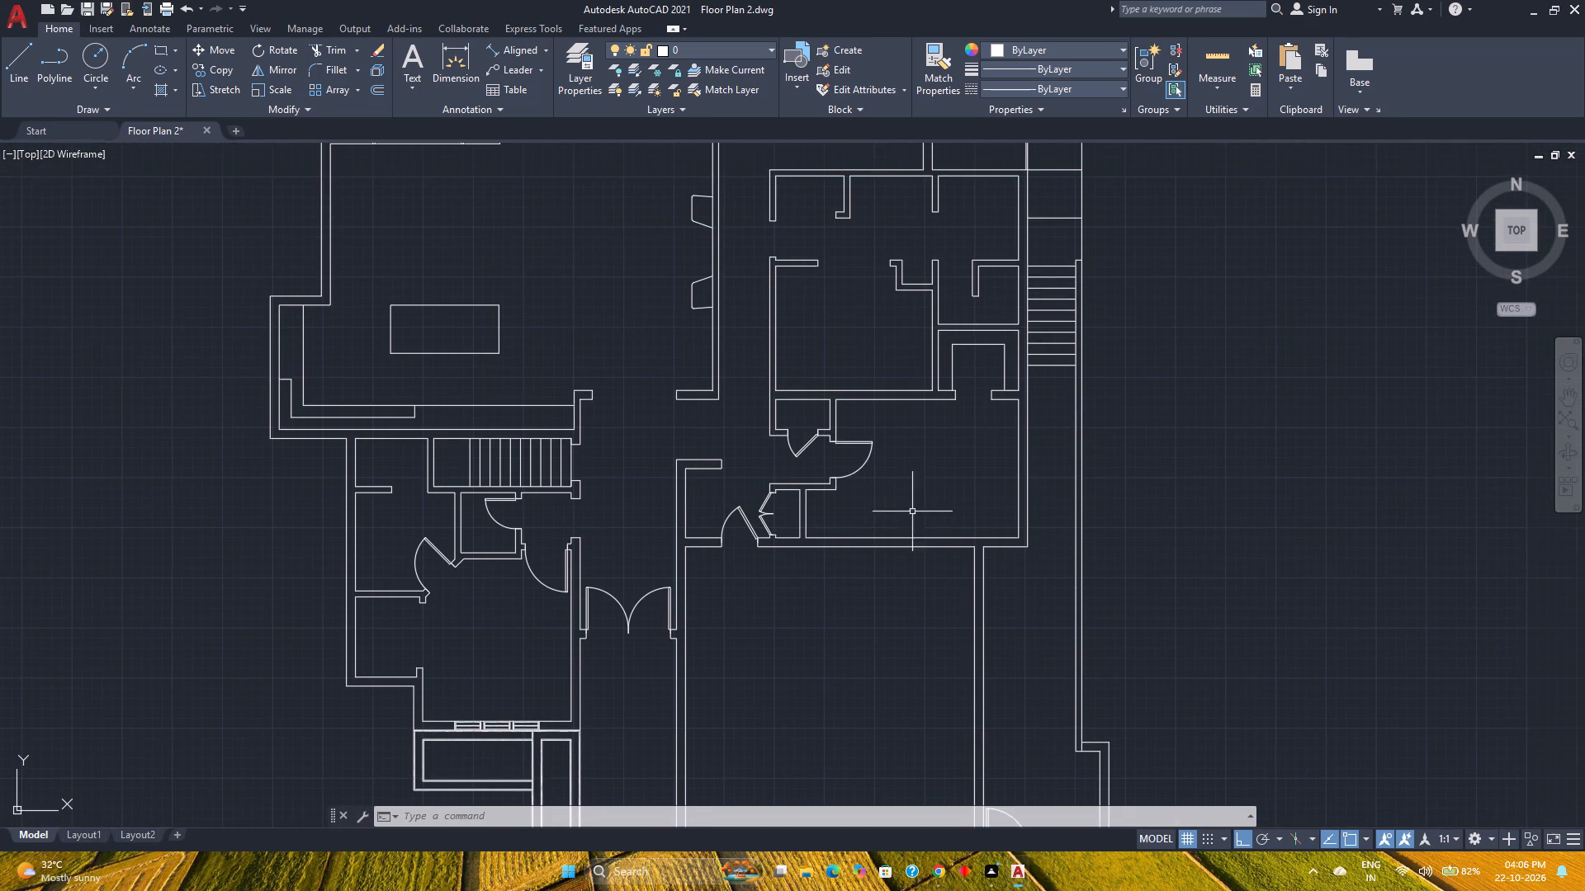
{"action": "left_click", "coordinate": [811, 440]}
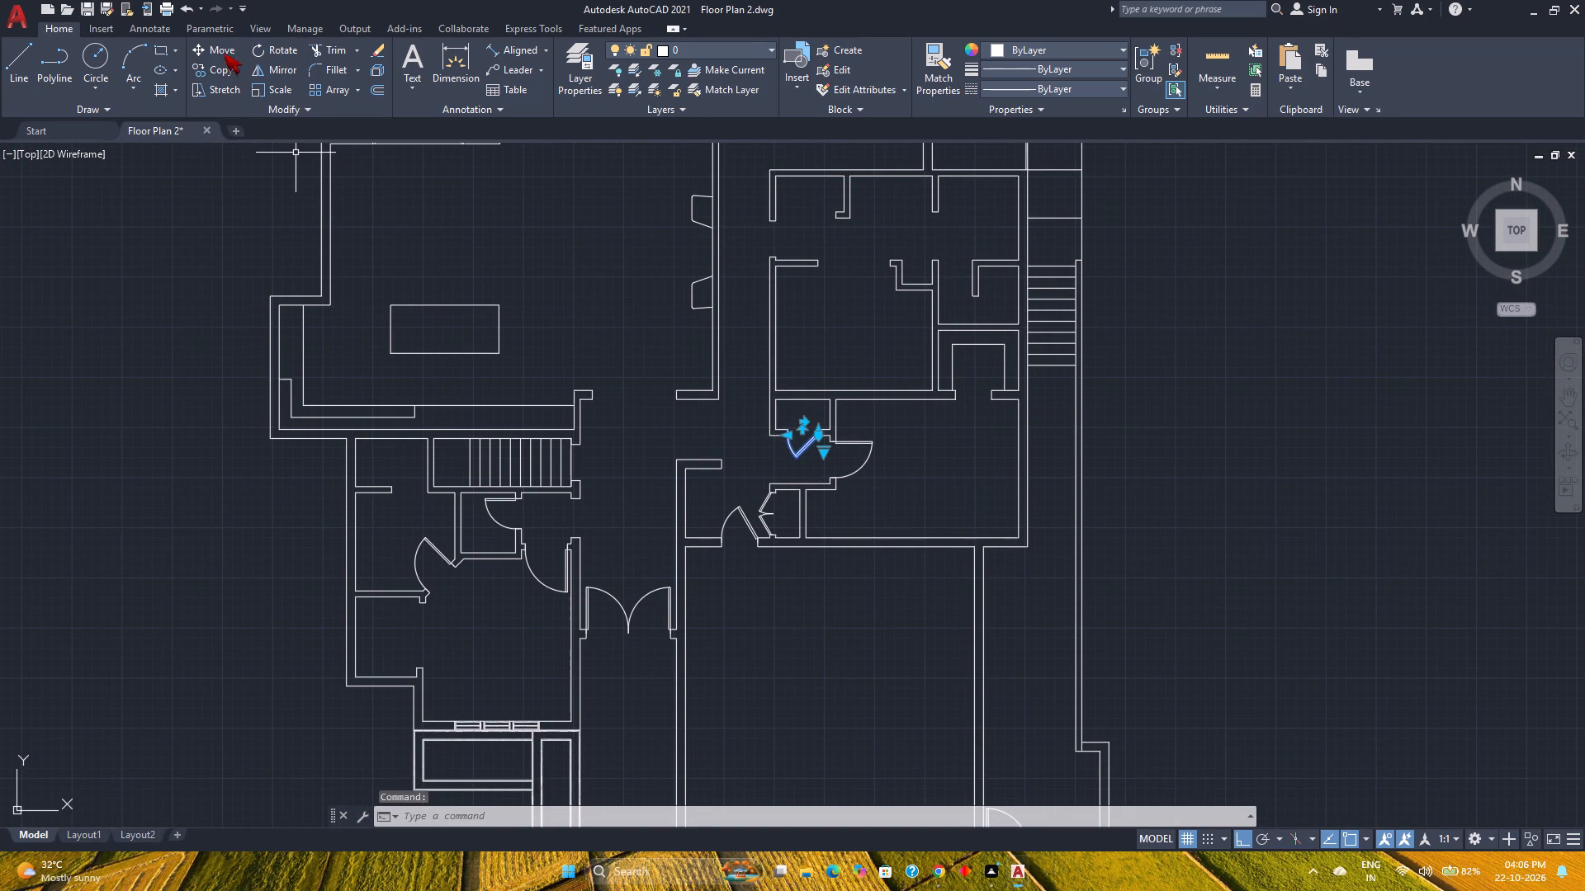
{"action": "left_click", "coordinate": [225, 68]}
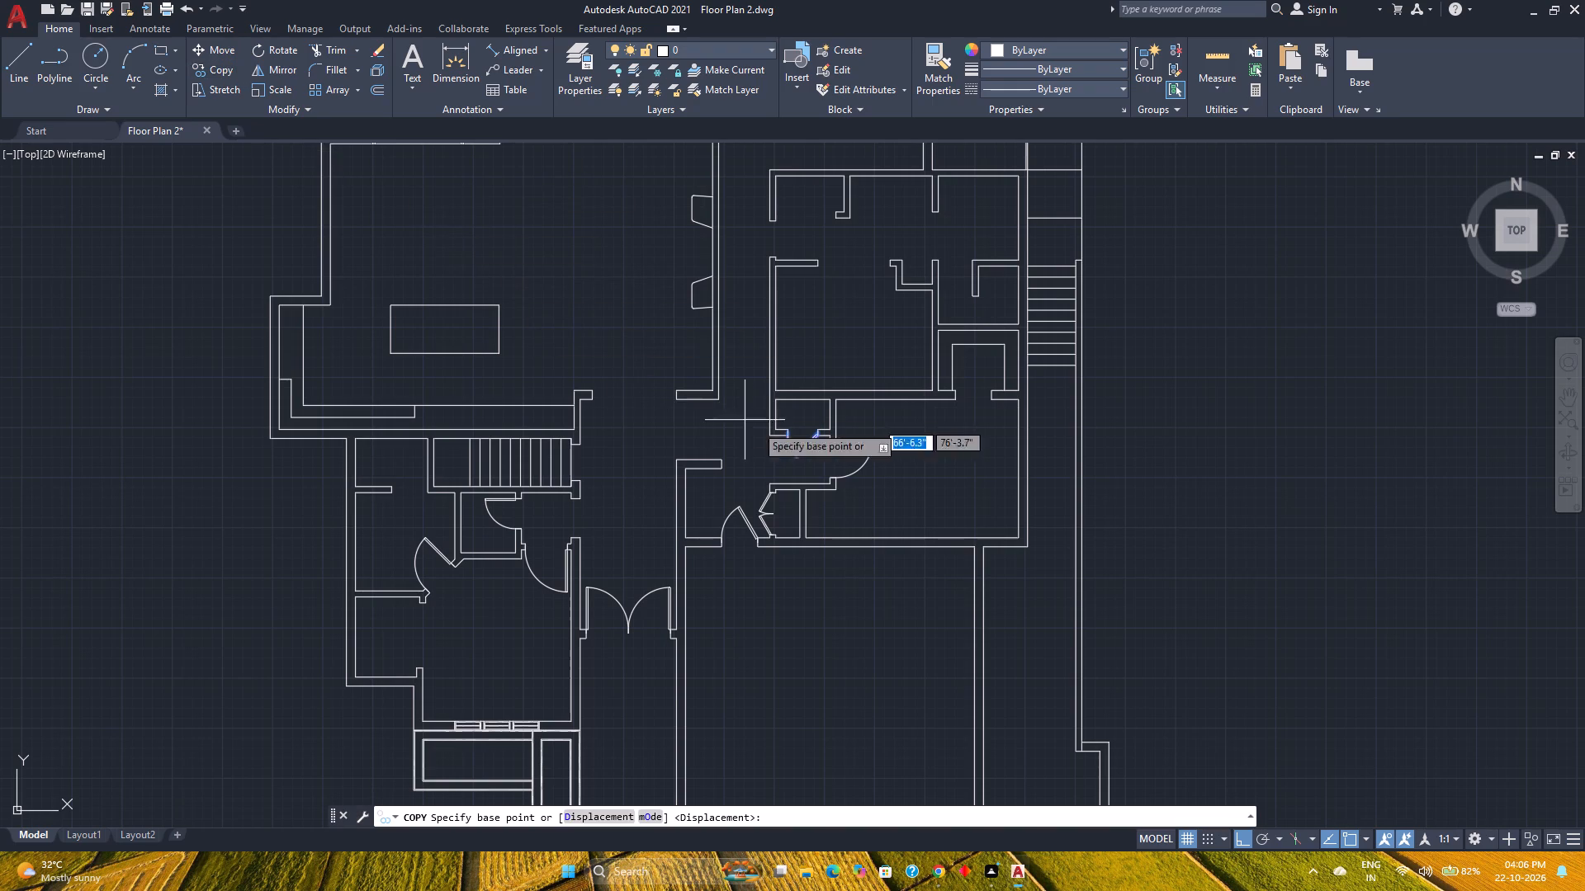
{"action": "scroll", "coordinate": [856, 455], "scroll_direction": "up", "scroll_amount": 4}
{"action": "scroll", "coordinate": [612, 315], "scroll_direction": "up", "scroll_amount": 2}
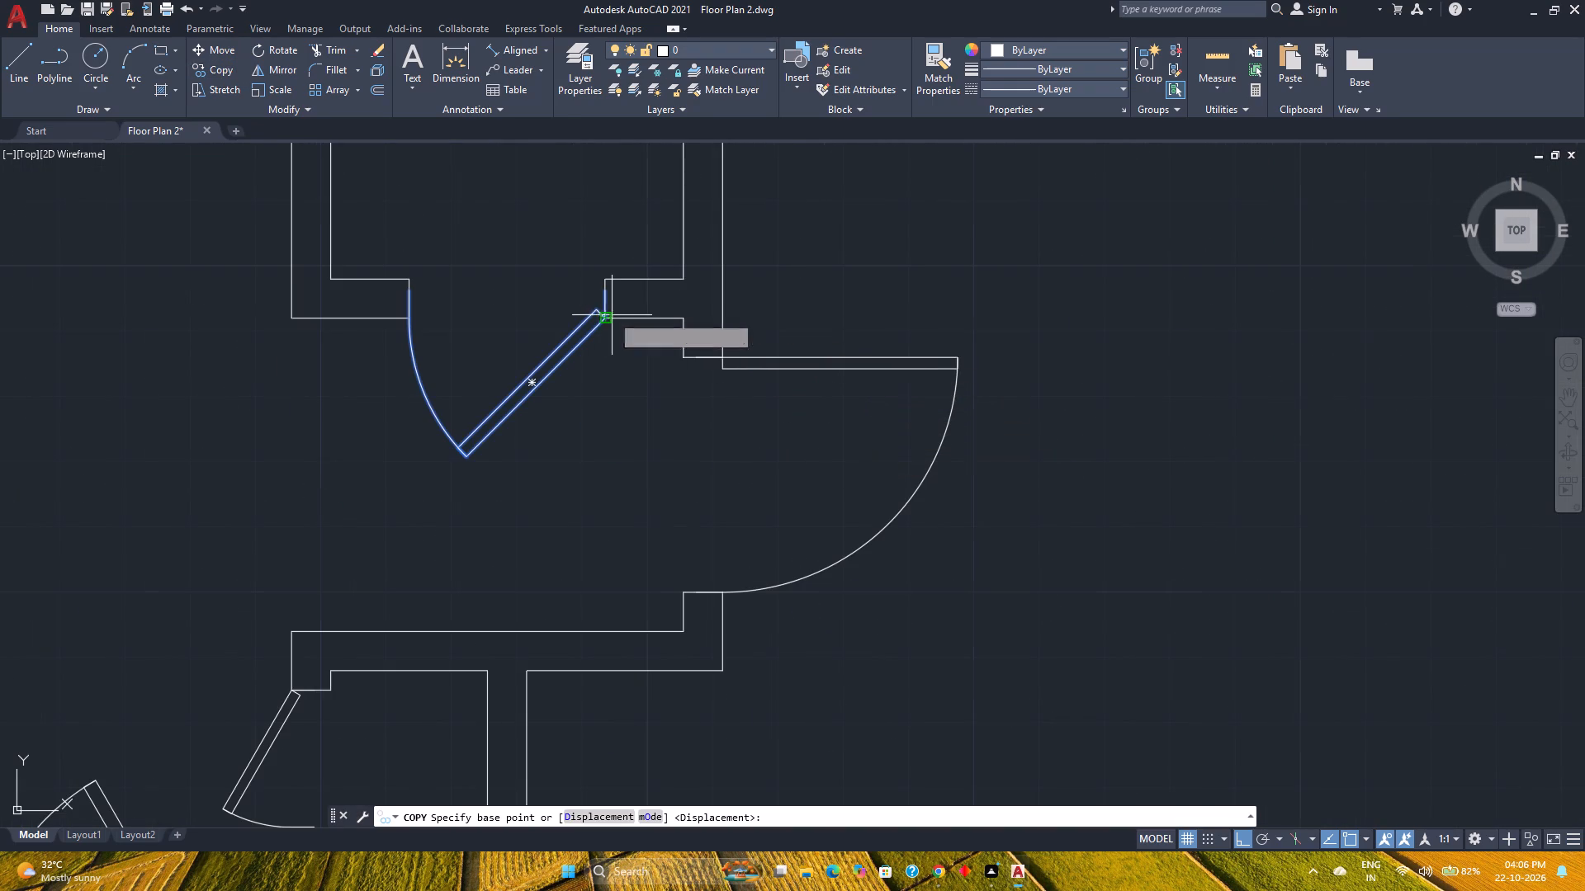
{"action": "scroll", "coordinate": [612, 315], "scroll_direction": "up", "scroll_amount": 1}
{"action": "left_click", "coordinate": [594, 319]}
{"action": "scroll", "coordinate": [594, 319], "scroll_direction": "down", "scroll_amount": 3}
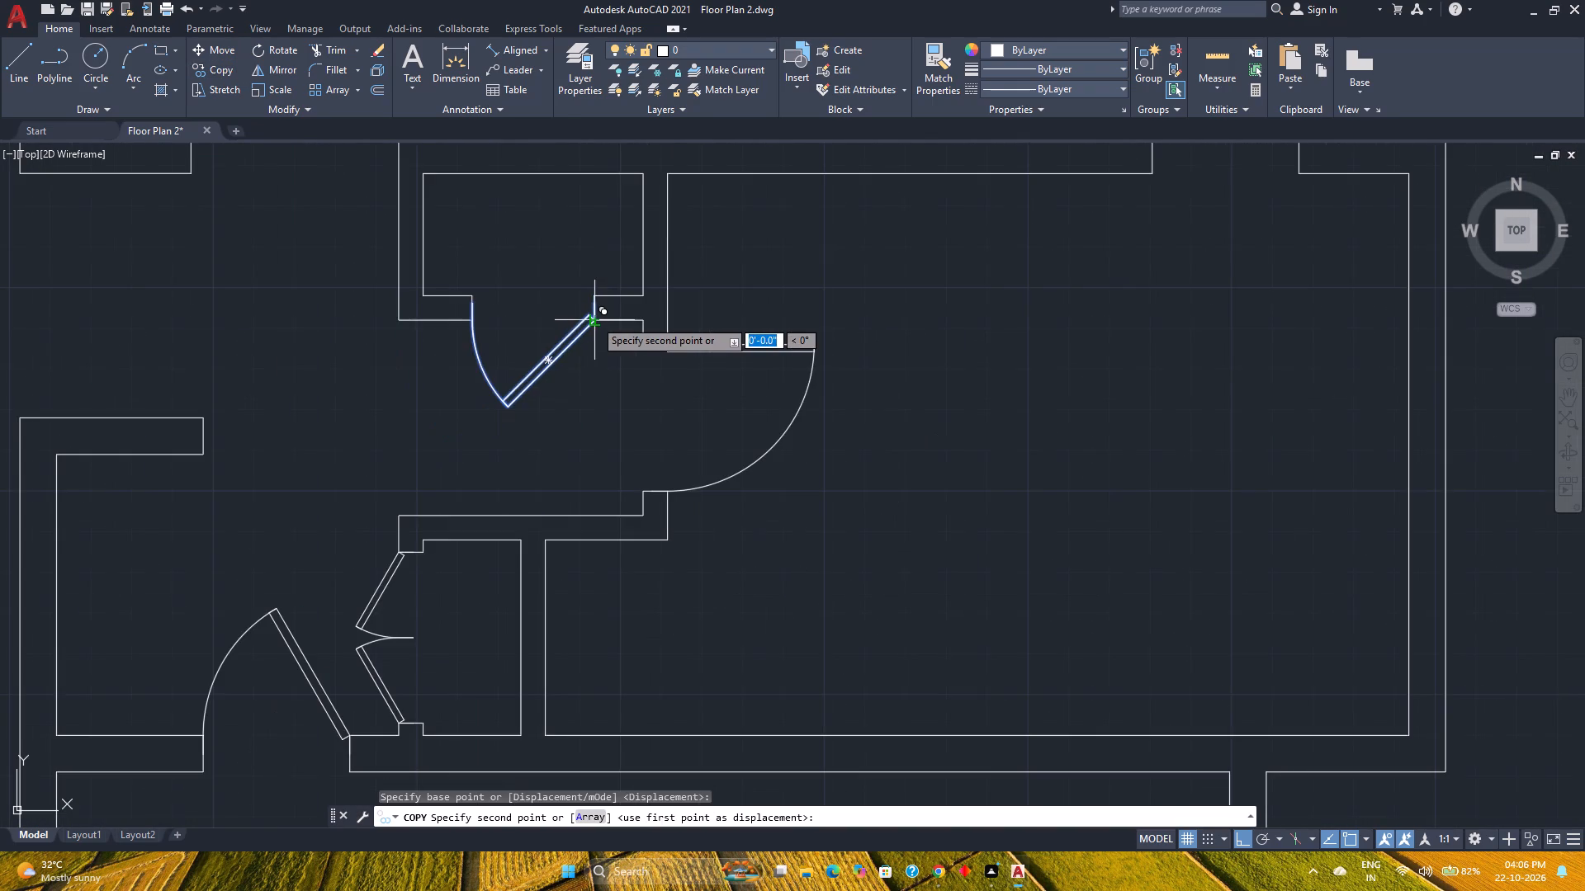
{"action": "scroll", "coordinate": [801, 342], "scroll_direction": "down", "scroll_amount": 1}
{"action": "middle_click_drag", "start_coordinate": [801, 342], "coordinate": [763, 475]}
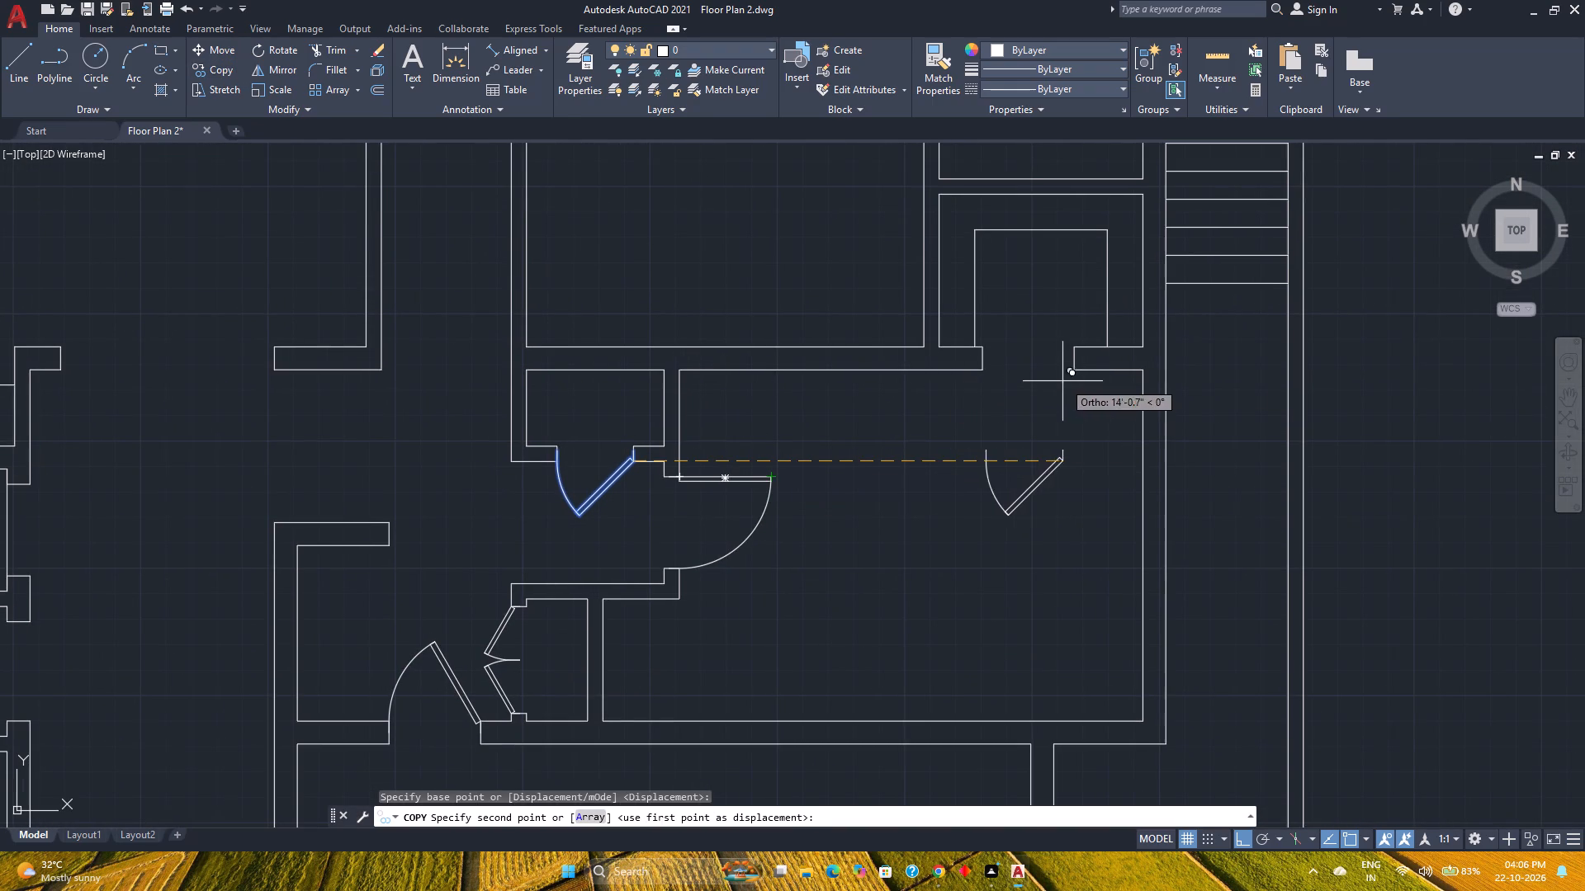
{"action": "left_click", "coordinate": [1073, 372]}
{"action": "key", "text": "Escape"}
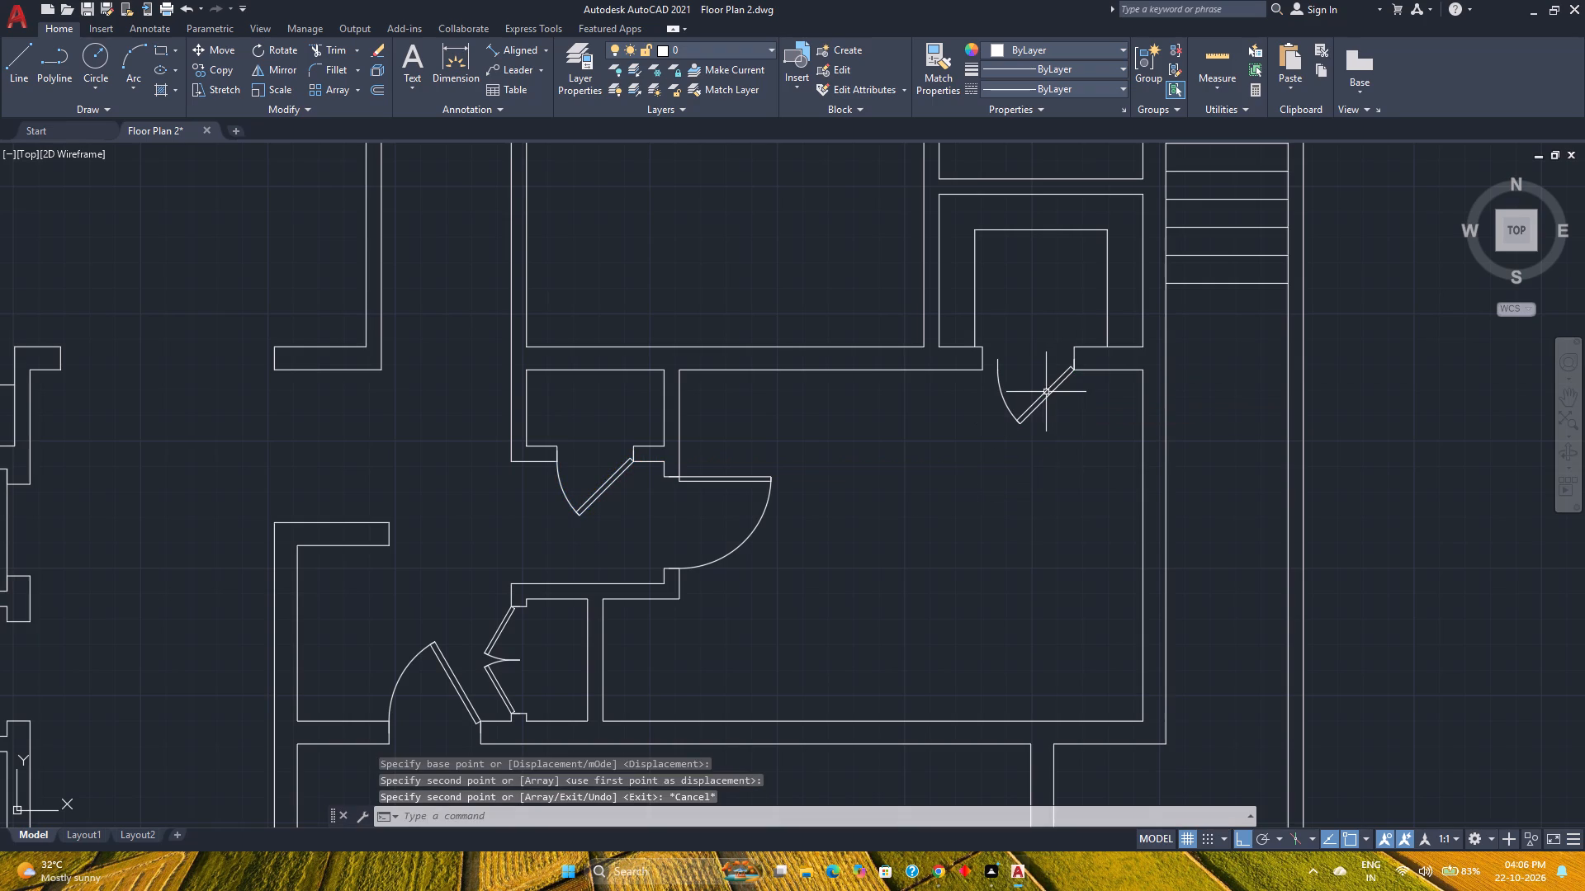
Widen the copied door to 3'-2.6" so its closing end passes the opening's west jamb.
{"action": "left_click", "coordinate": [999, 386]}
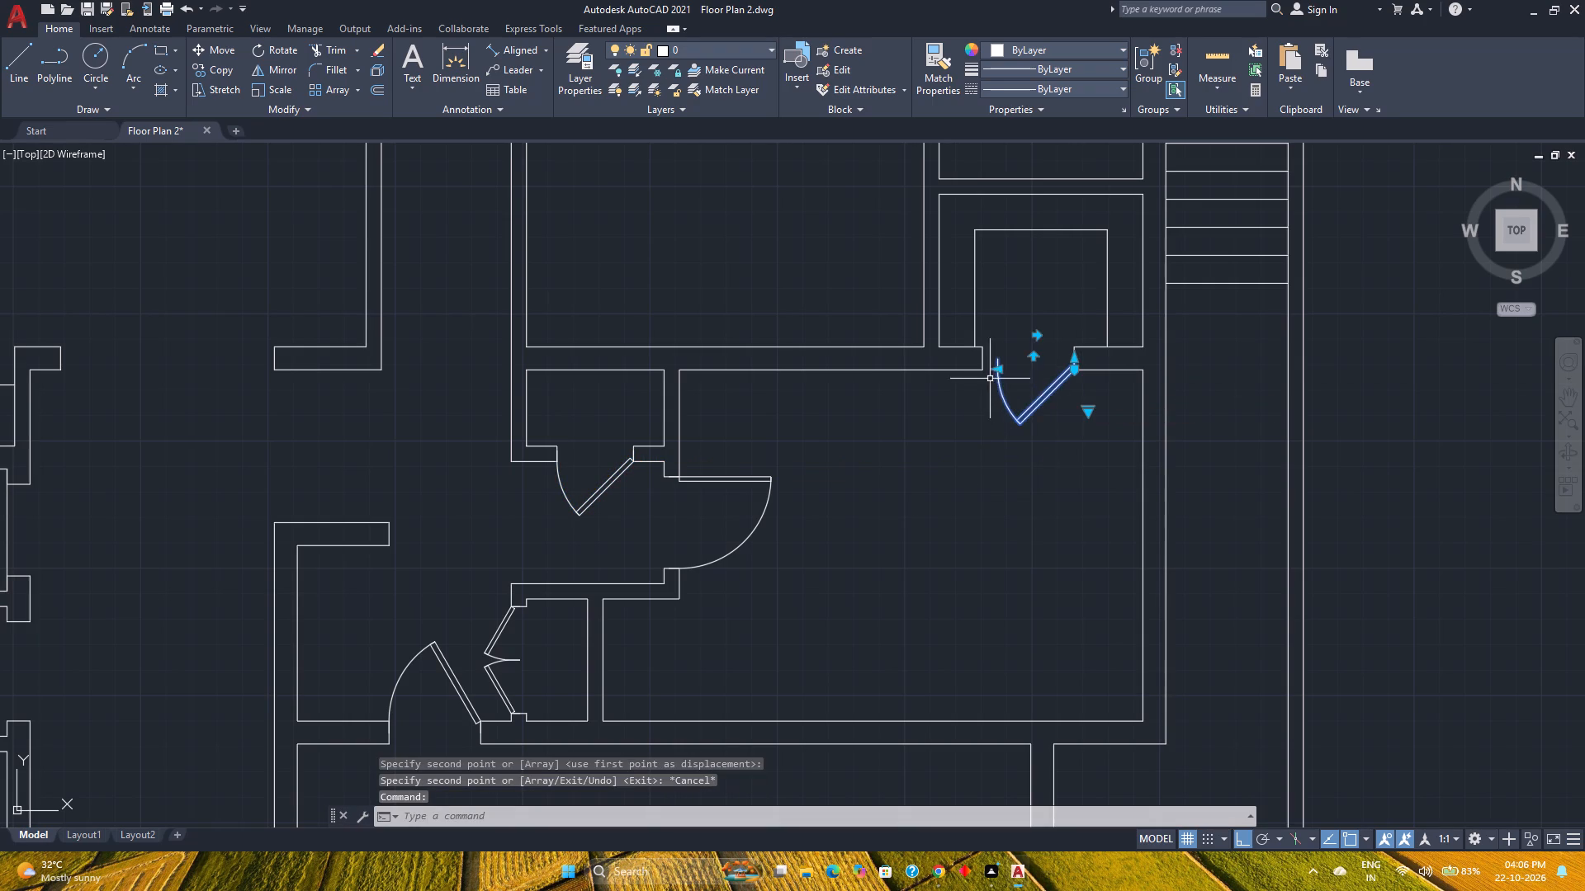
{"action": "scroll", "coordinate": [990, 379], "scroll_direction": "up", "scroll_amount": 2}
{"action": "left_click", "coordinate": [1011, 354]}
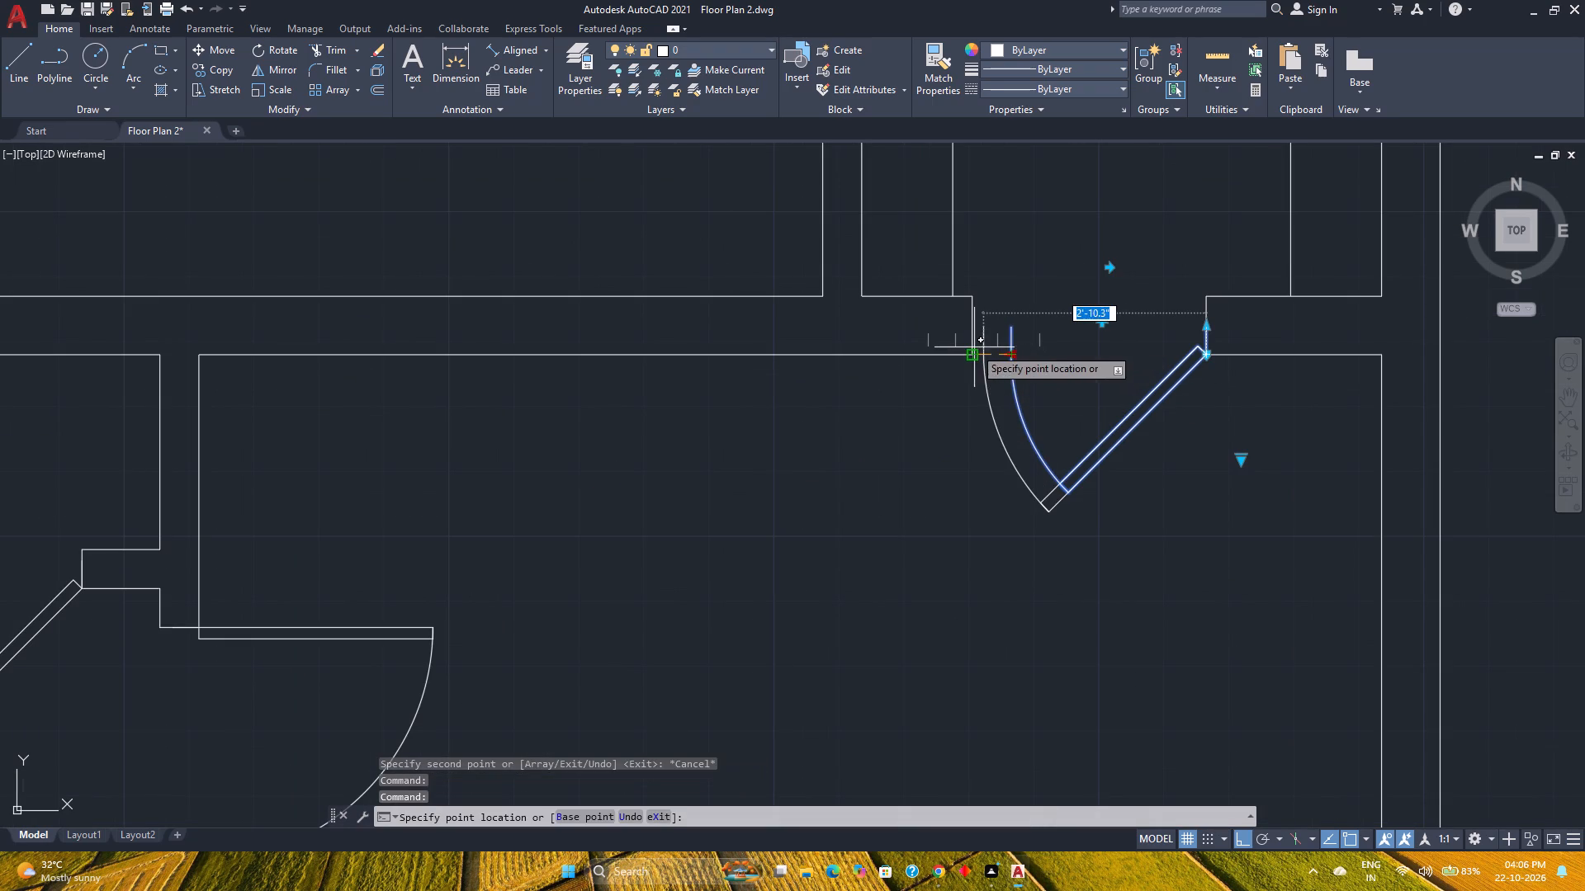
{"action": "scroll", "coordinate": [970, 354], "scroll_direction": "up", "scroll_amount": 2}
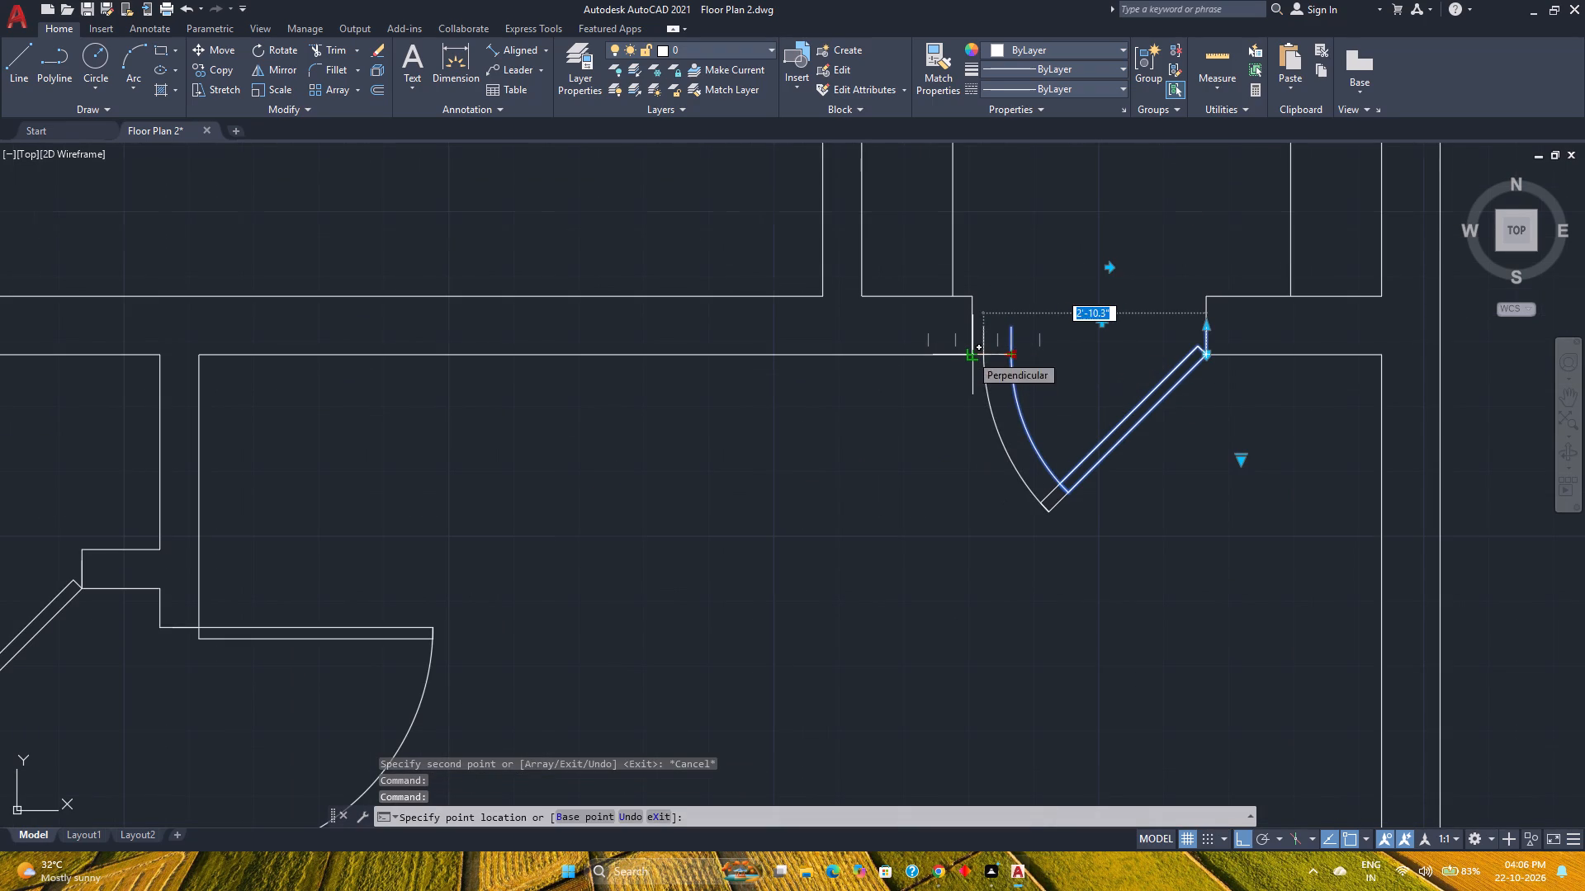
{"action": "scroll", "coordinate": [970, 354], "scroll_direction": "up", "scroll_amount": 1}
{"action": "scroll", "coordinate": [970, 354], "scroll_direction": "down", "scroll_amount": 1}
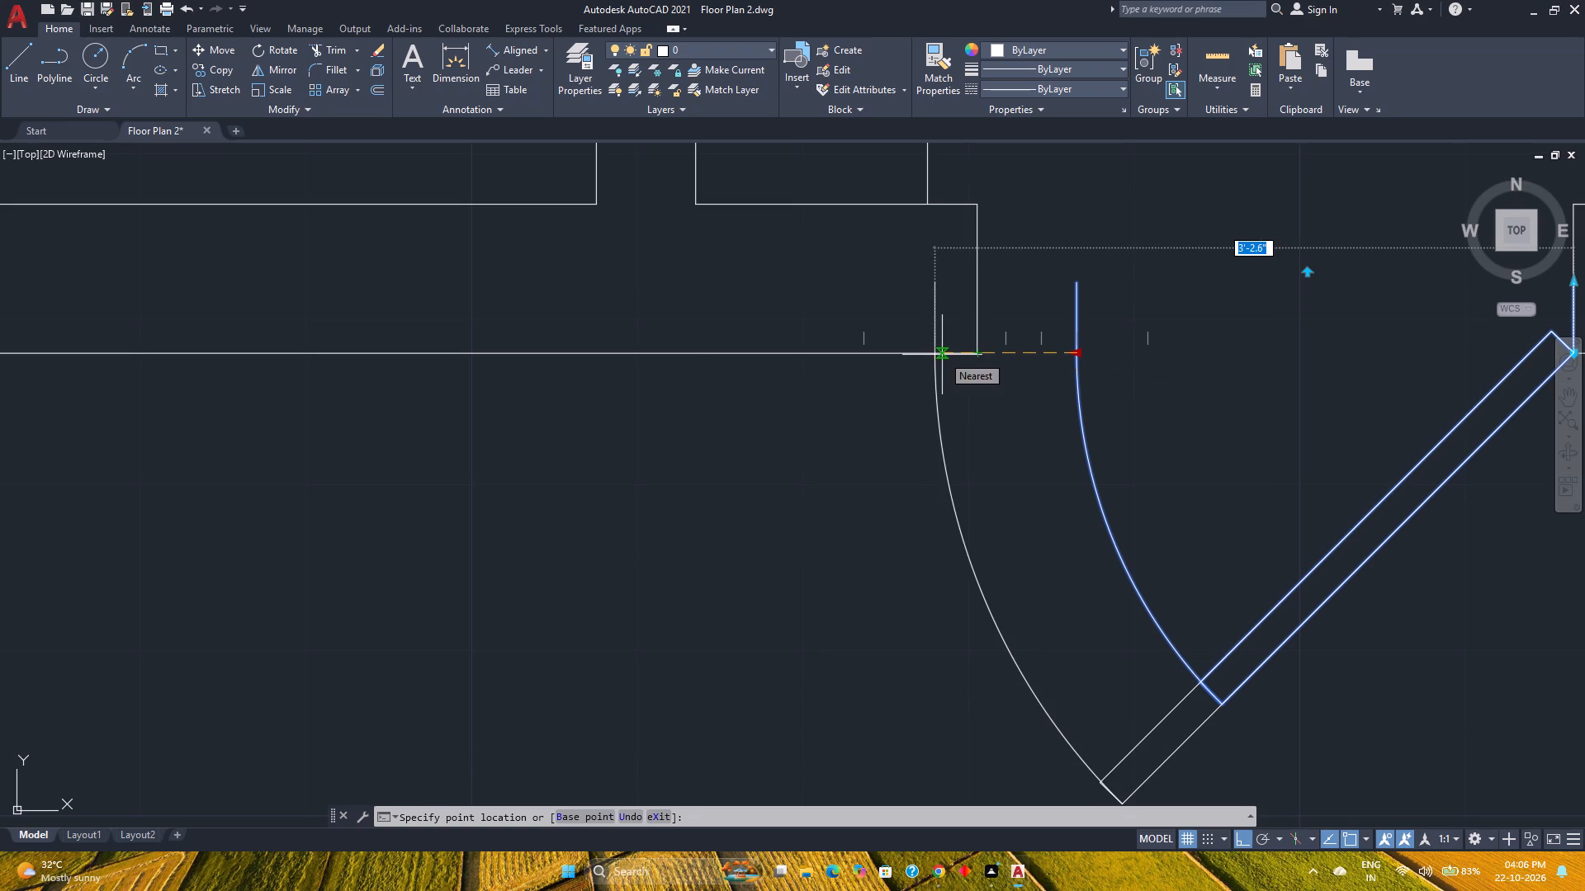
{"action": "left_click", "coordinate": [942, 355]}
{"action": "scroll", "coordinate": [878, 436], "scroll_direction": "down", "scroll_amount": 3}
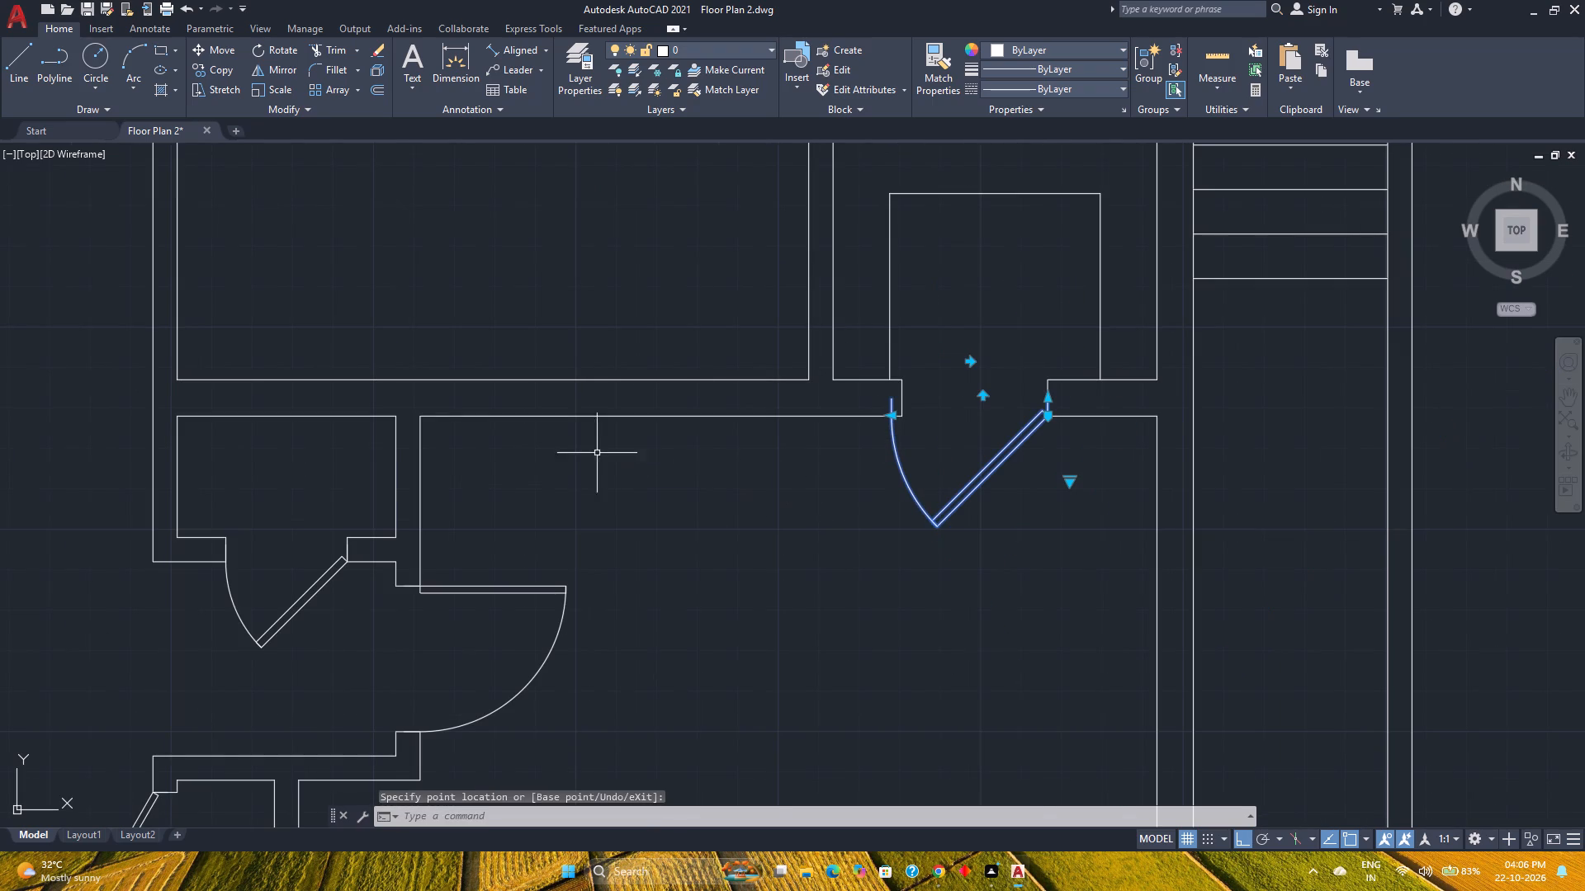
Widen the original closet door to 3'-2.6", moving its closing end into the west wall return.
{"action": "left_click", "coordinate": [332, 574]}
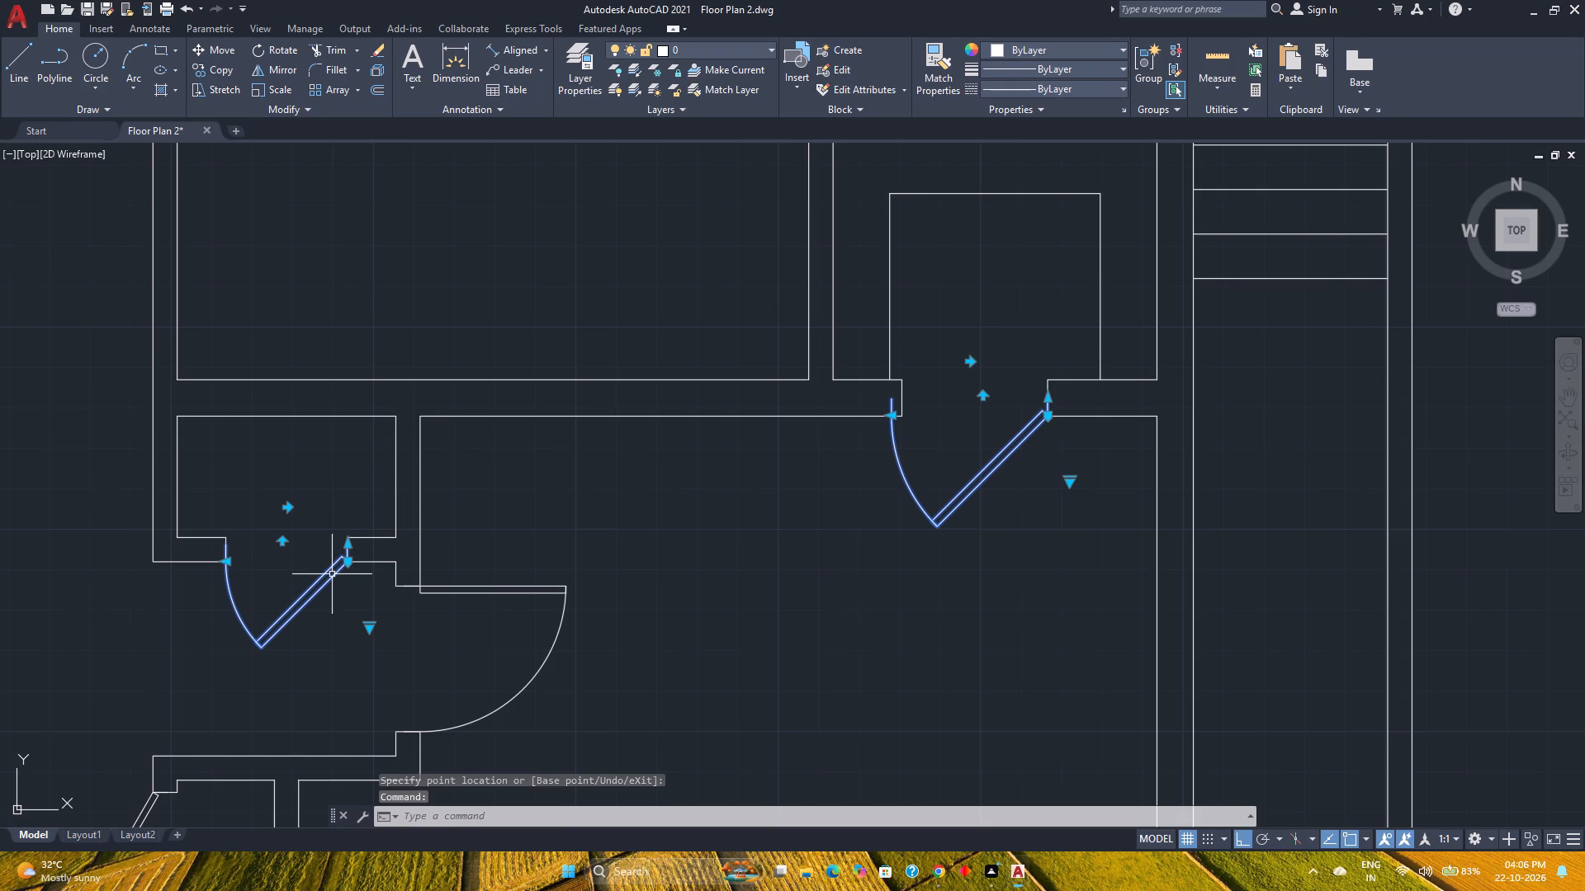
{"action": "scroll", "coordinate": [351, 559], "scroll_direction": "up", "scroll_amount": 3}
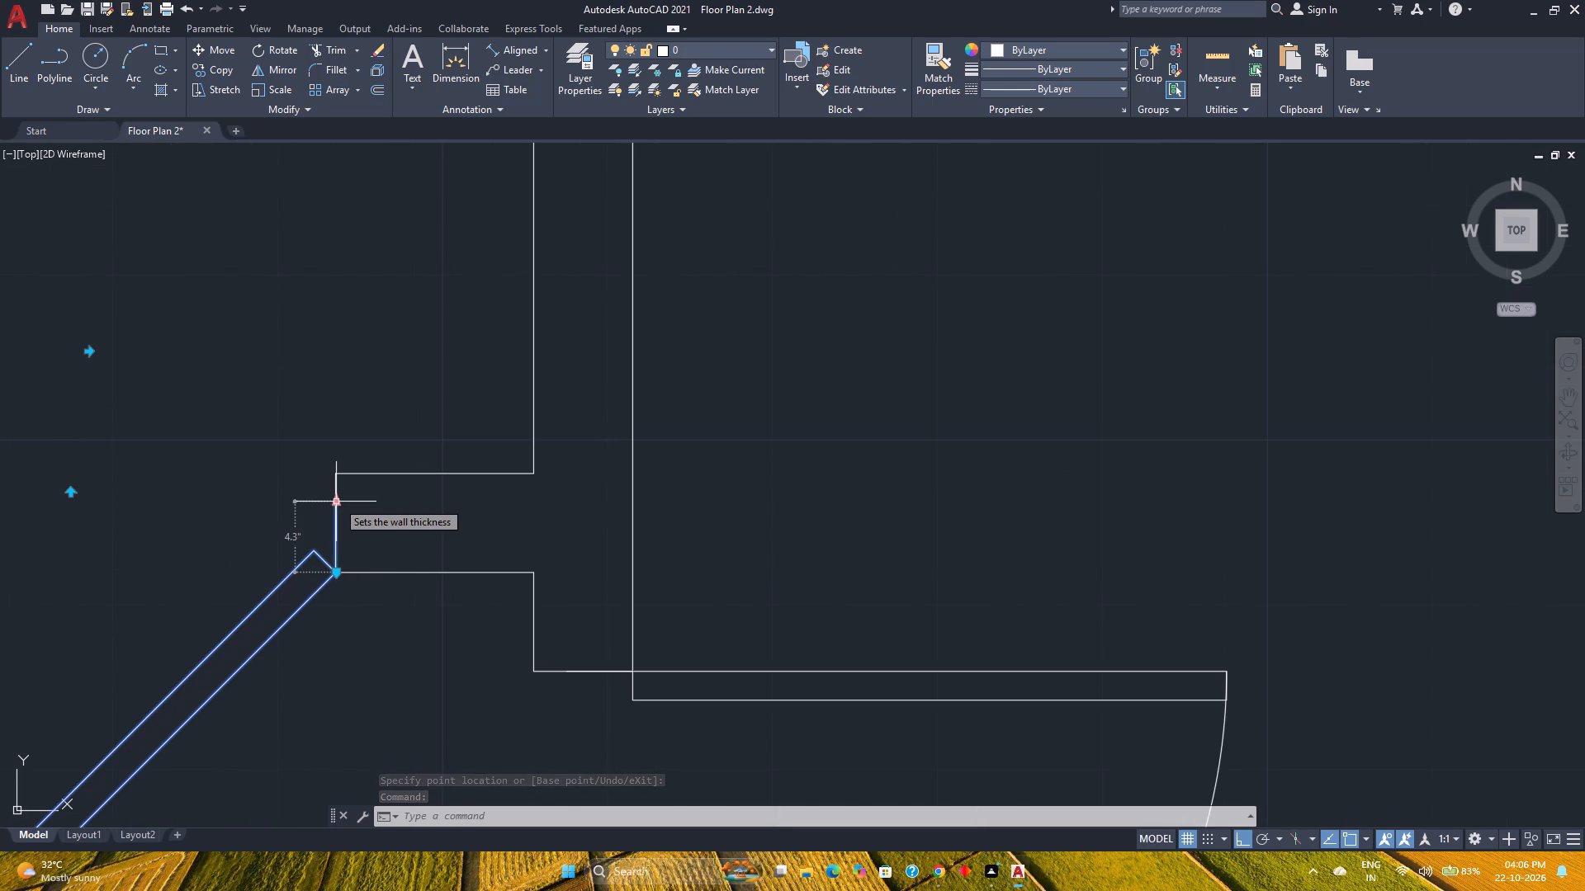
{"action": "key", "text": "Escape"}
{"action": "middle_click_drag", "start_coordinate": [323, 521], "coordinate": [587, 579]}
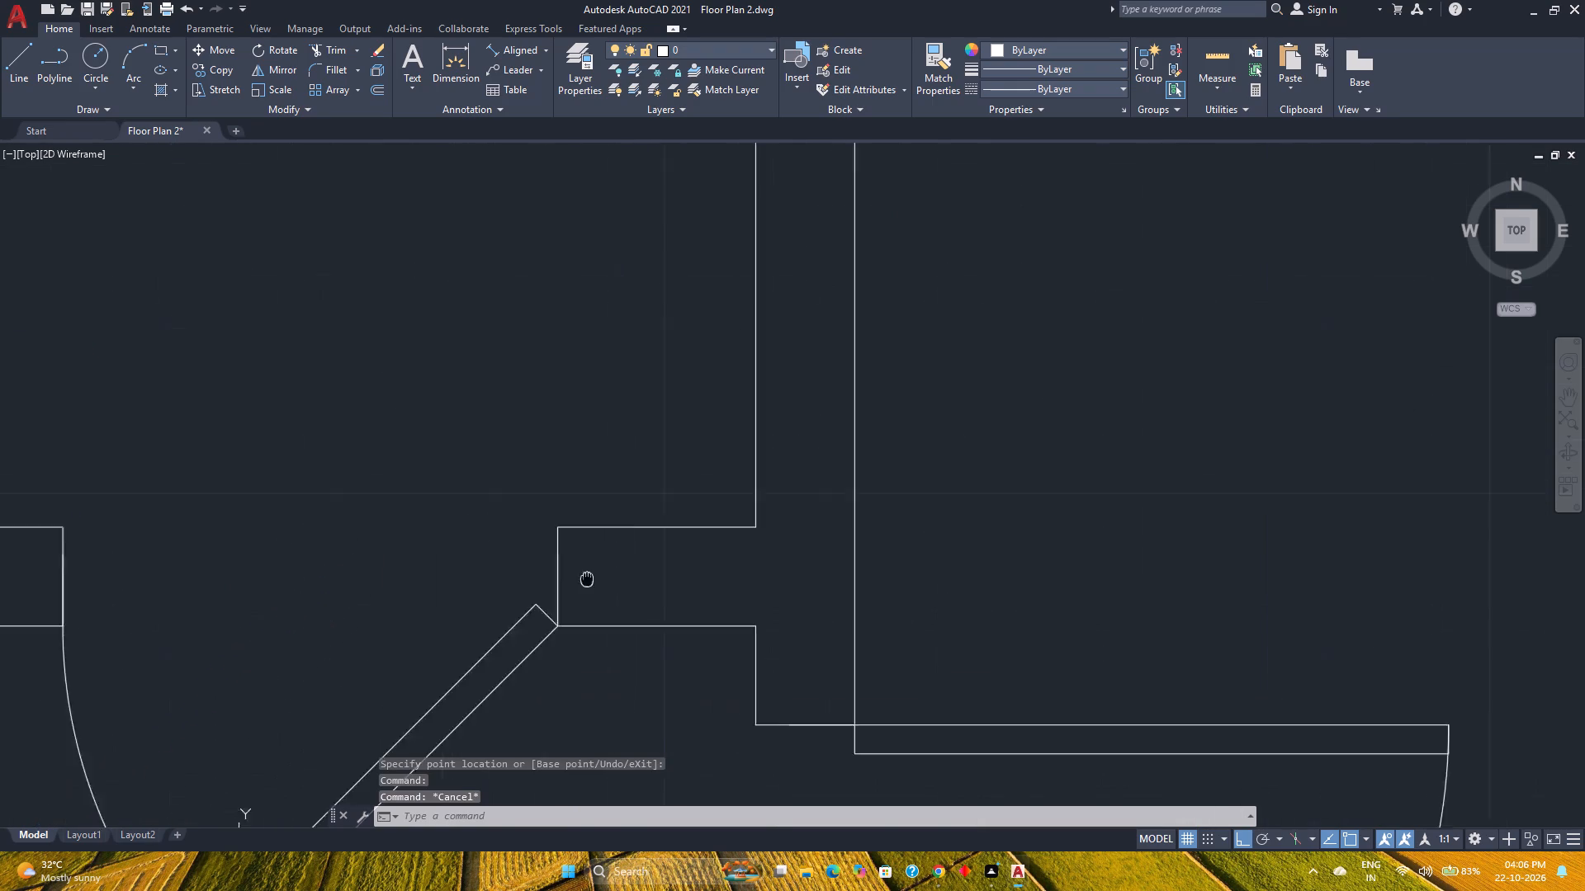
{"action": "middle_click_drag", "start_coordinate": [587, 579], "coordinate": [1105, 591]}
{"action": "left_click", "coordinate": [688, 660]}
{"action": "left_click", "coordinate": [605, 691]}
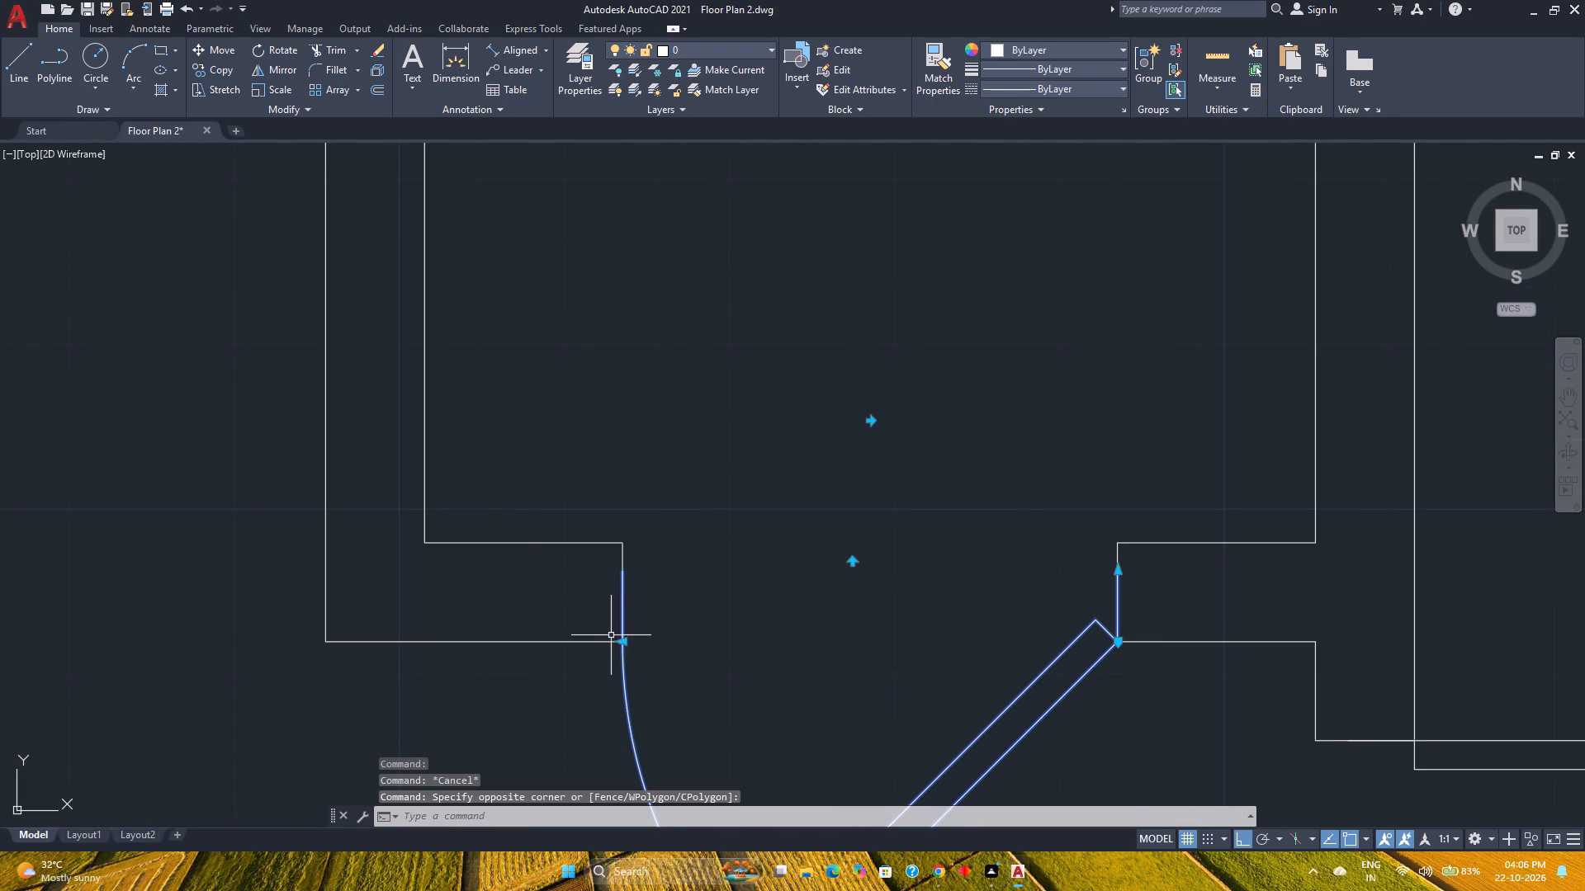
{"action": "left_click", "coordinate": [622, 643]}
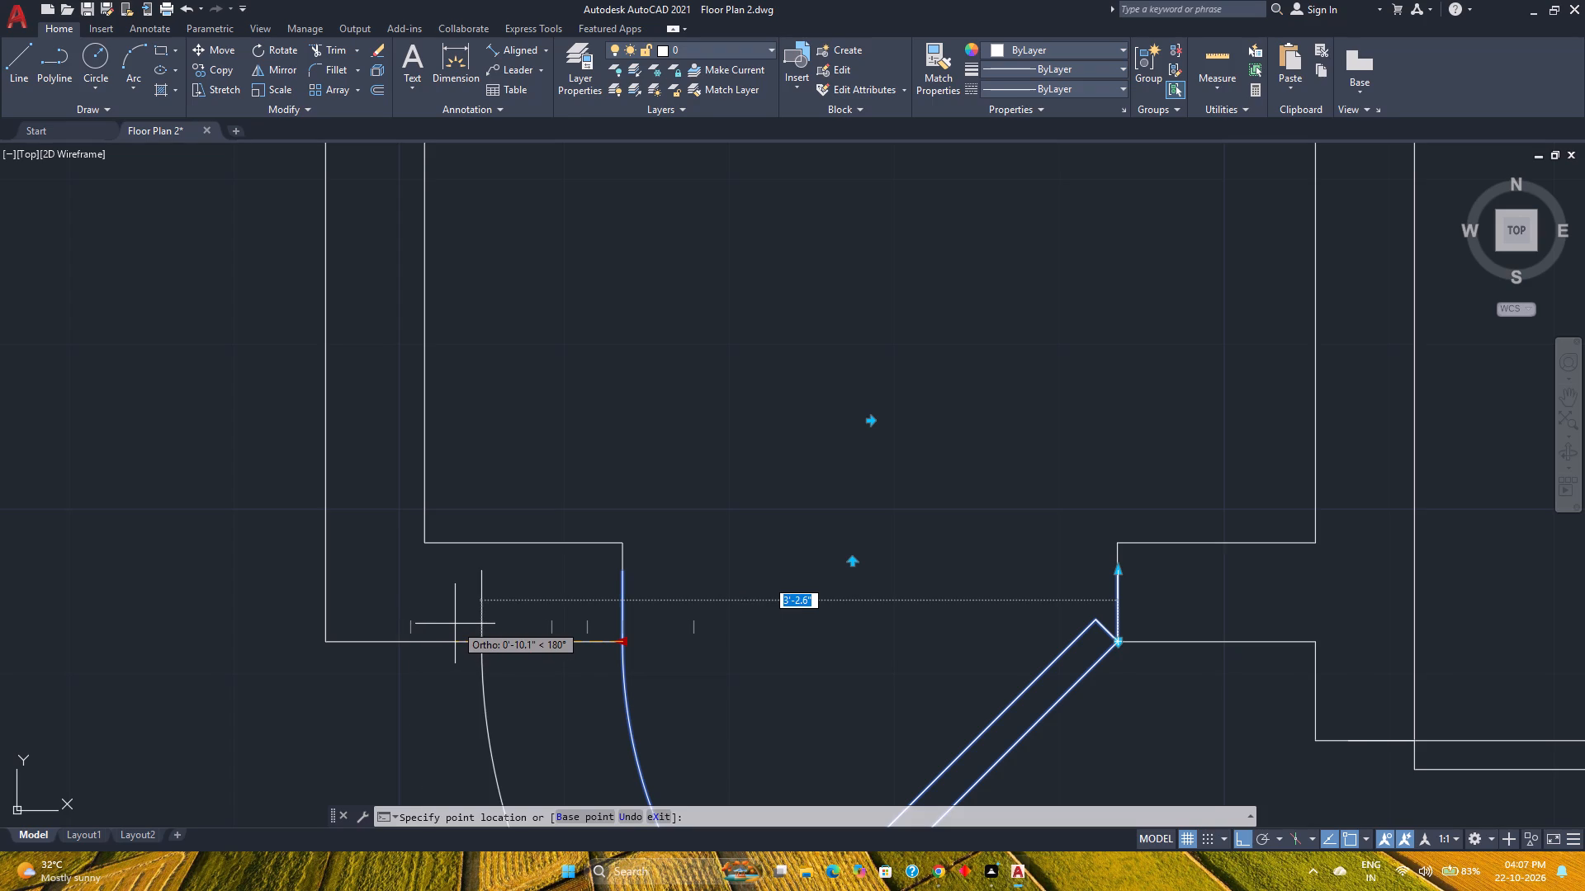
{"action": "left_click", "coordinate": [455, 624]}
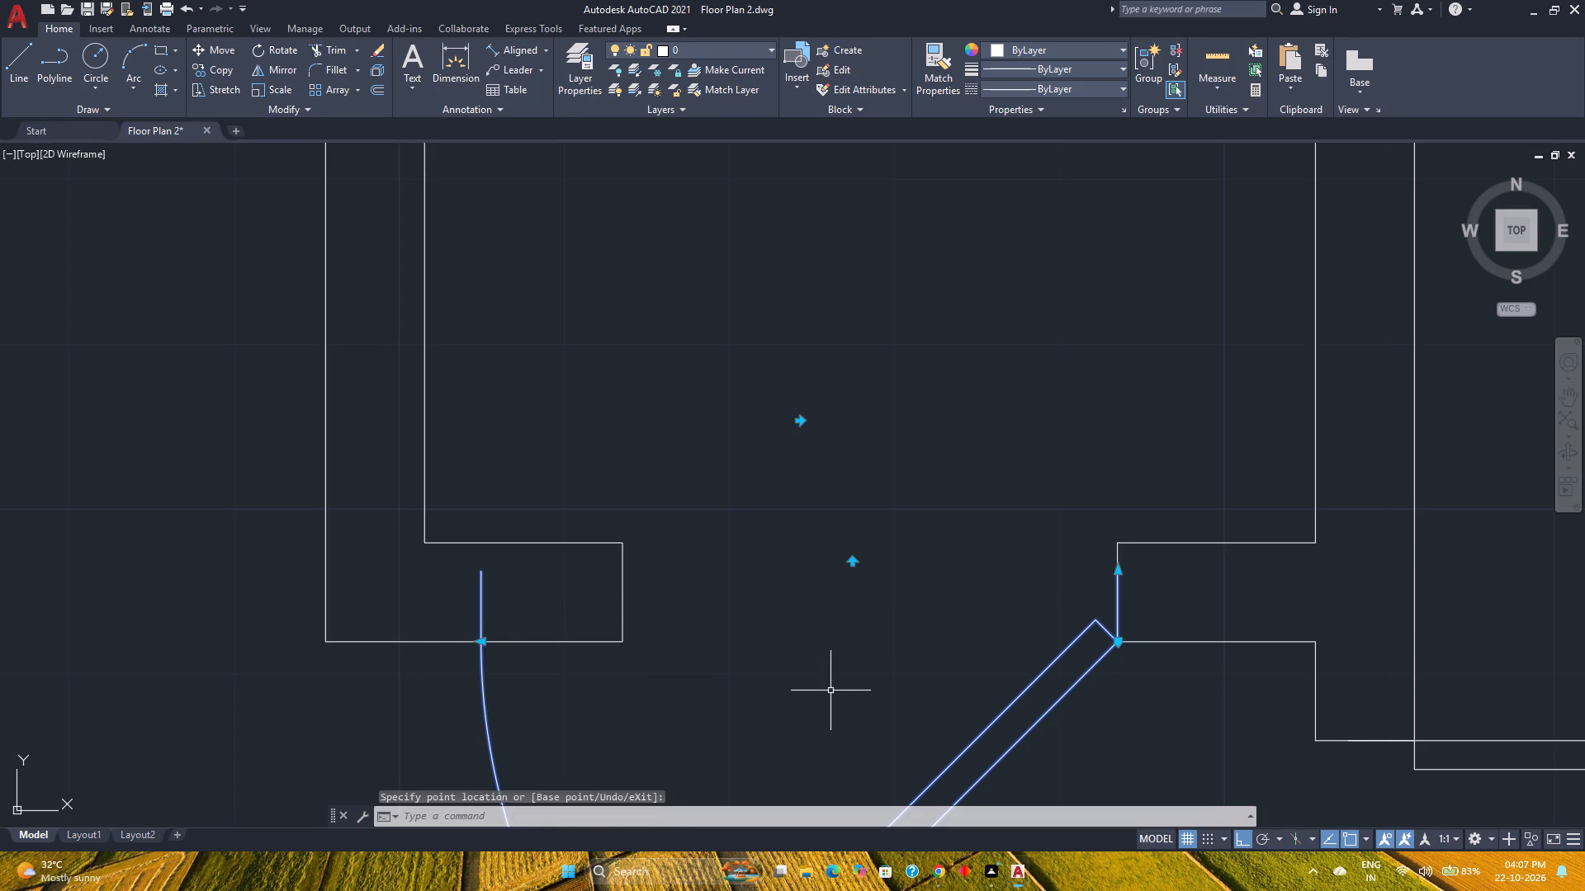
Reduce the original closet door's width by one size so its closing end sits just west of the jamb.
{"action": "middle_click_drag", "start_coordinate": [830, 687], "coordinate": [864, 606]}
{"action": "middle_click", "coordinate": [864, 606]}
{"action": "scroll", "coordinate": [864, 606], "scroll_direction": "down", "scroll_amount": 1}
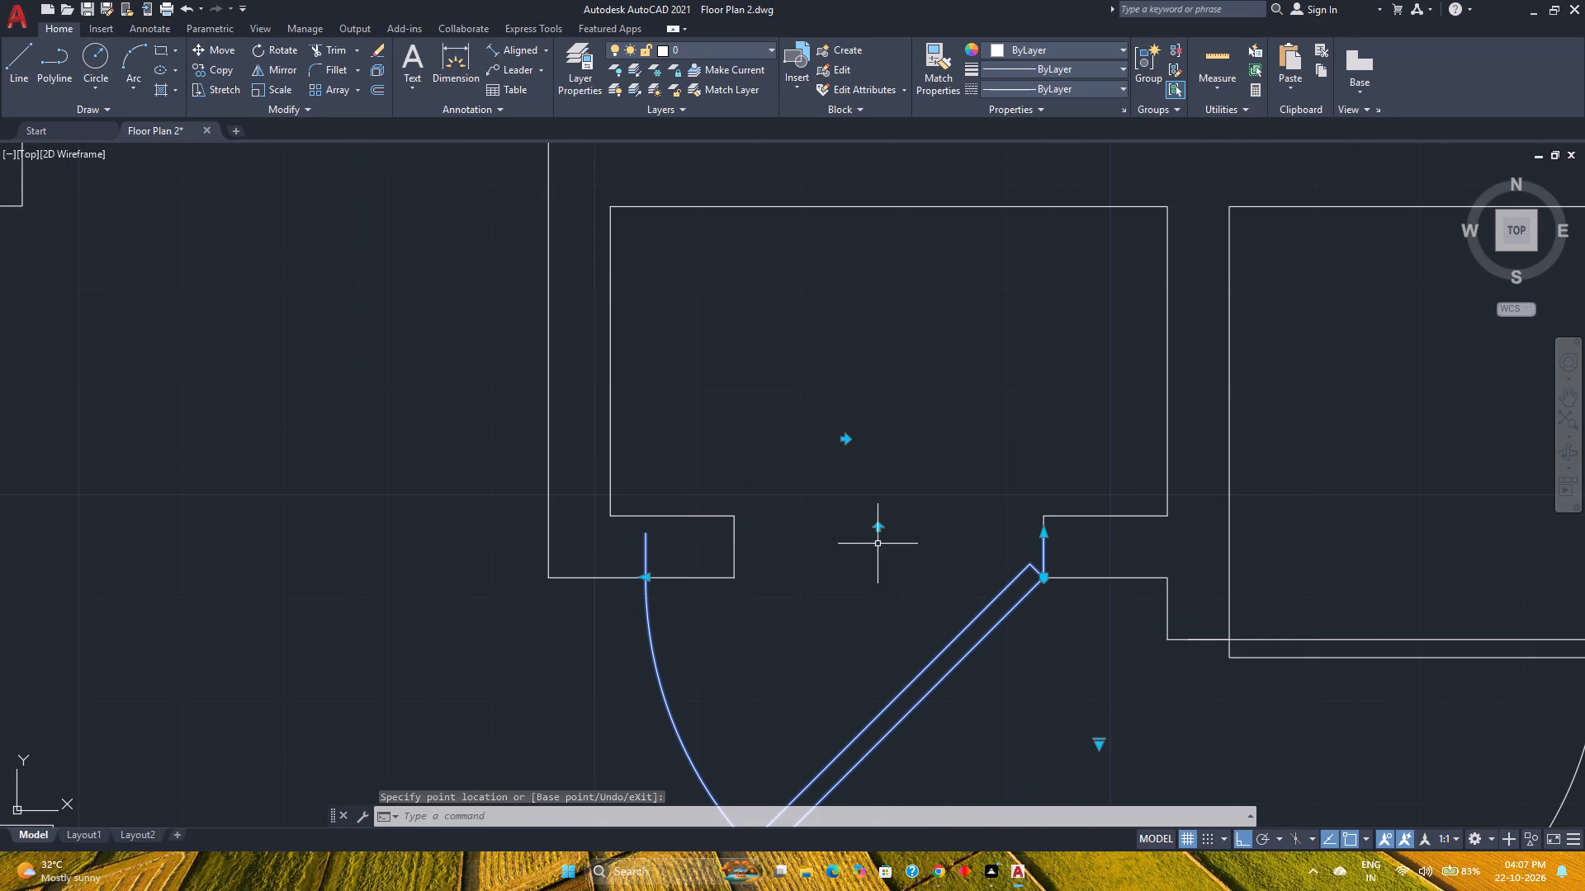
{"action": "left_click", "coordinate": [643, 580]}
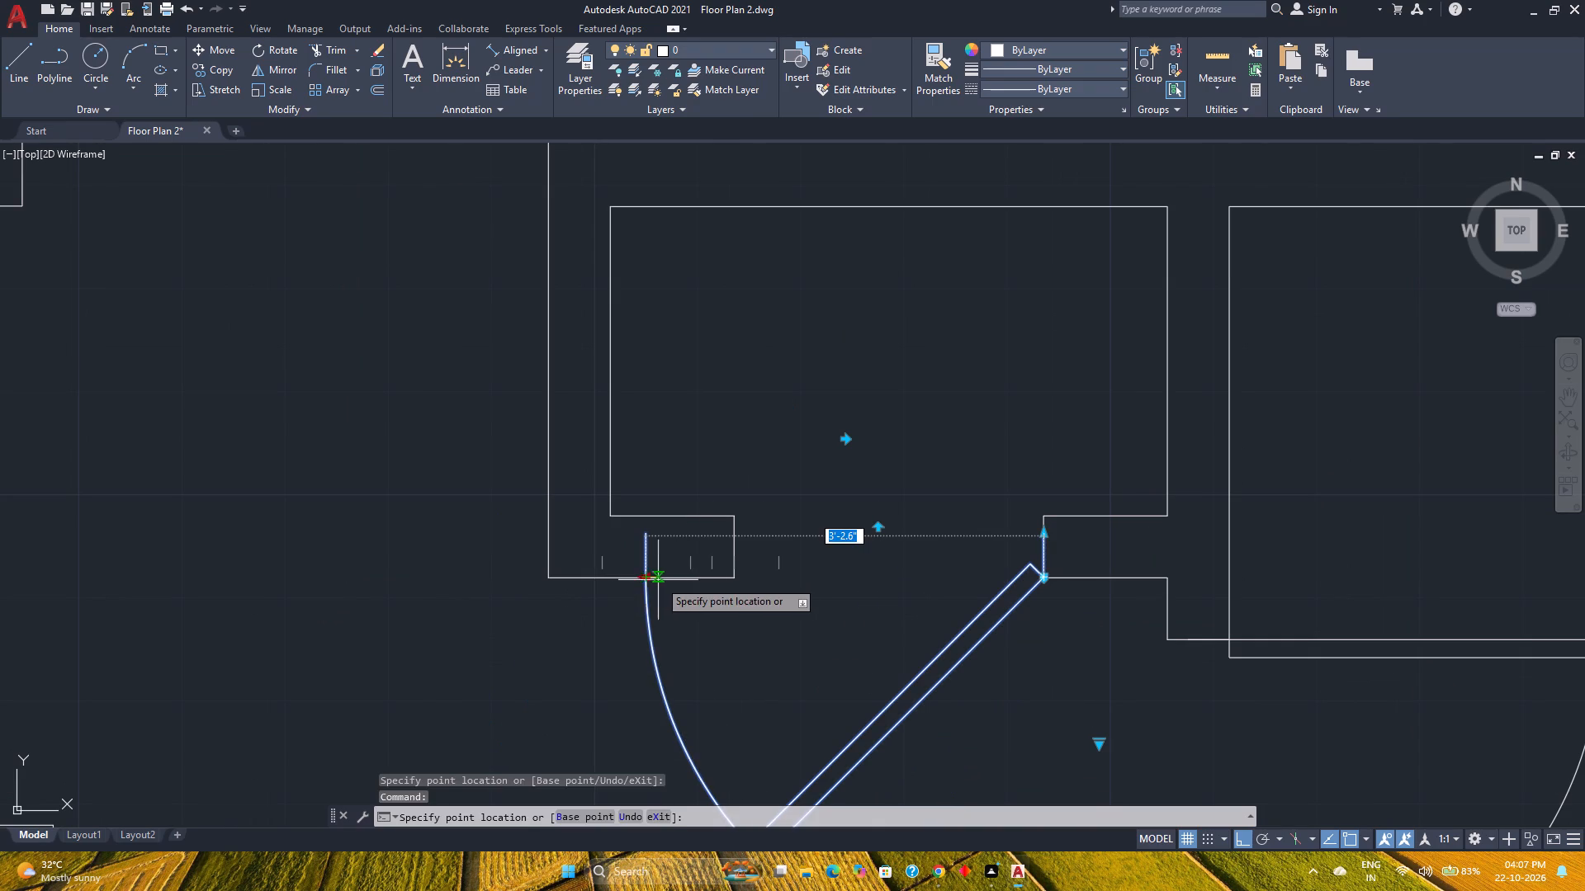
{"action": "left_click", "coordinate": [678, 575]}
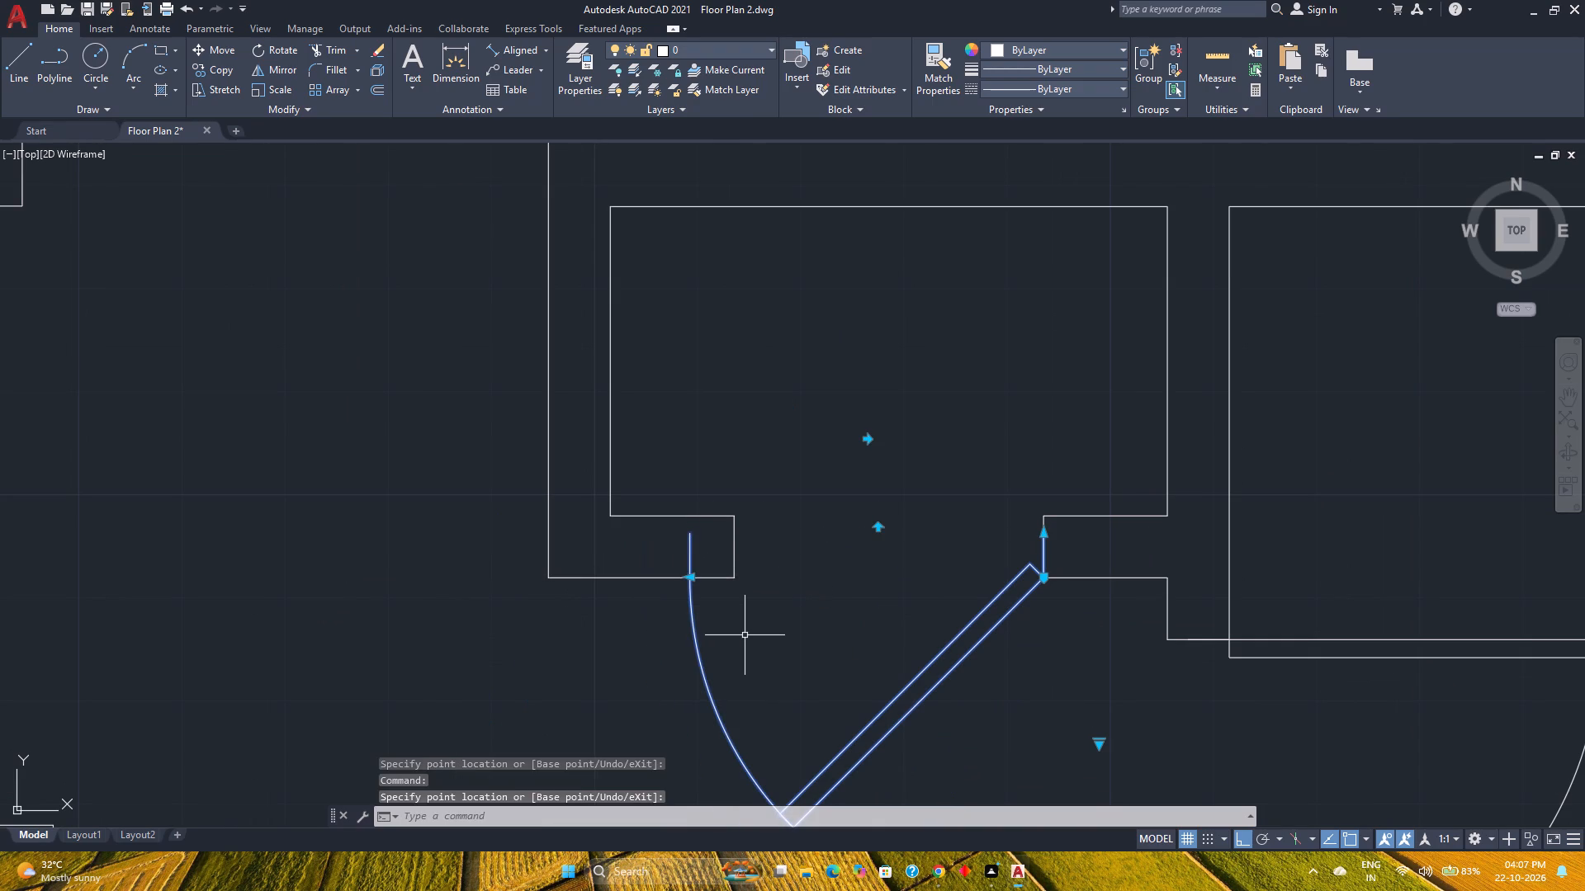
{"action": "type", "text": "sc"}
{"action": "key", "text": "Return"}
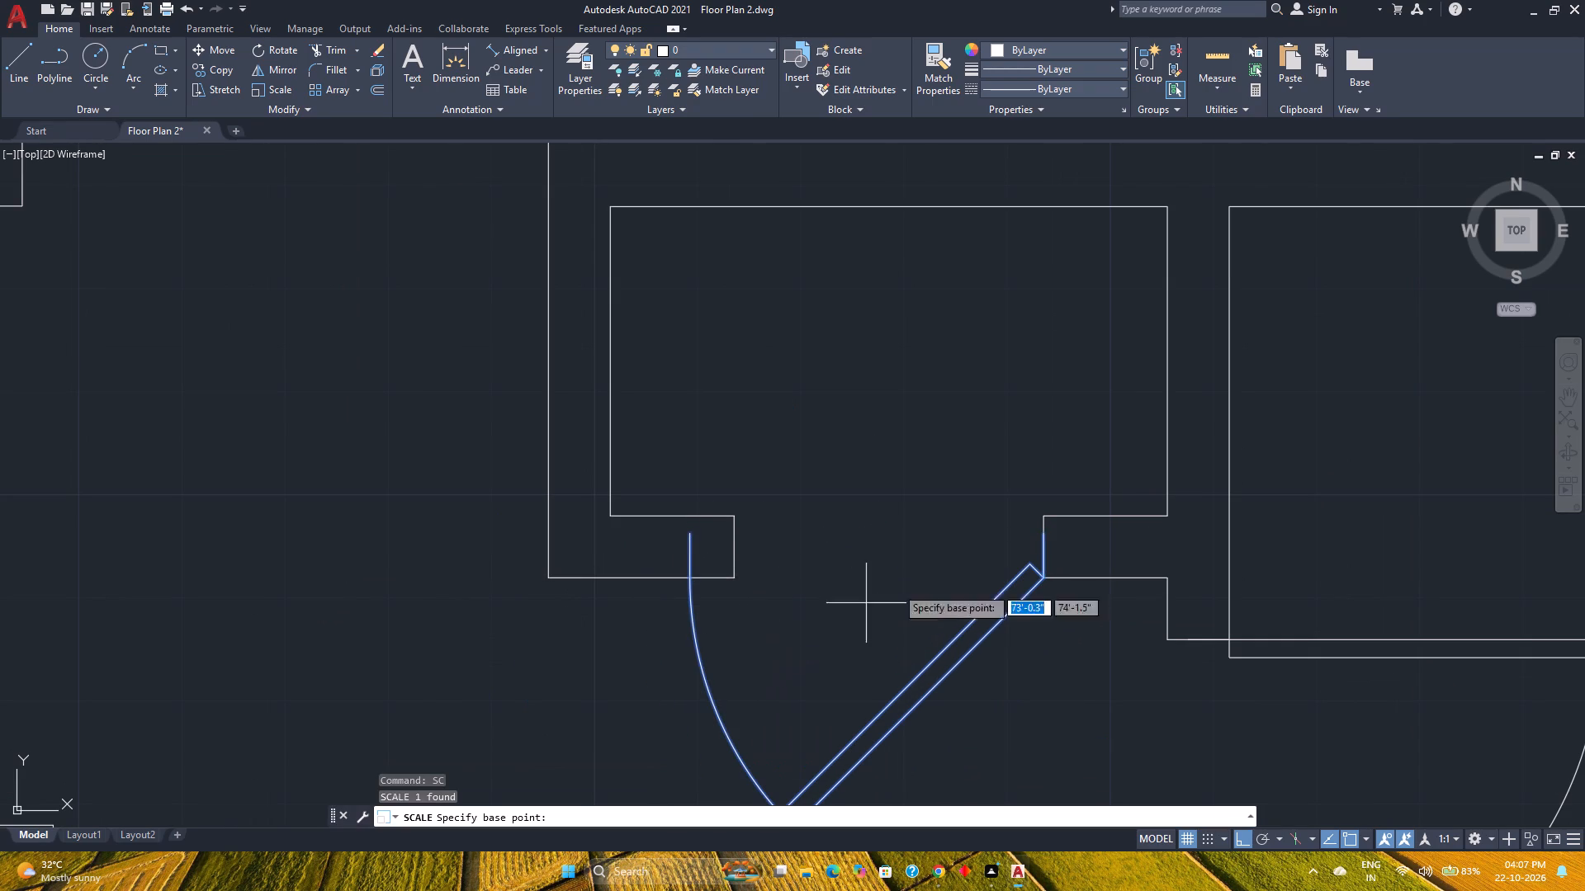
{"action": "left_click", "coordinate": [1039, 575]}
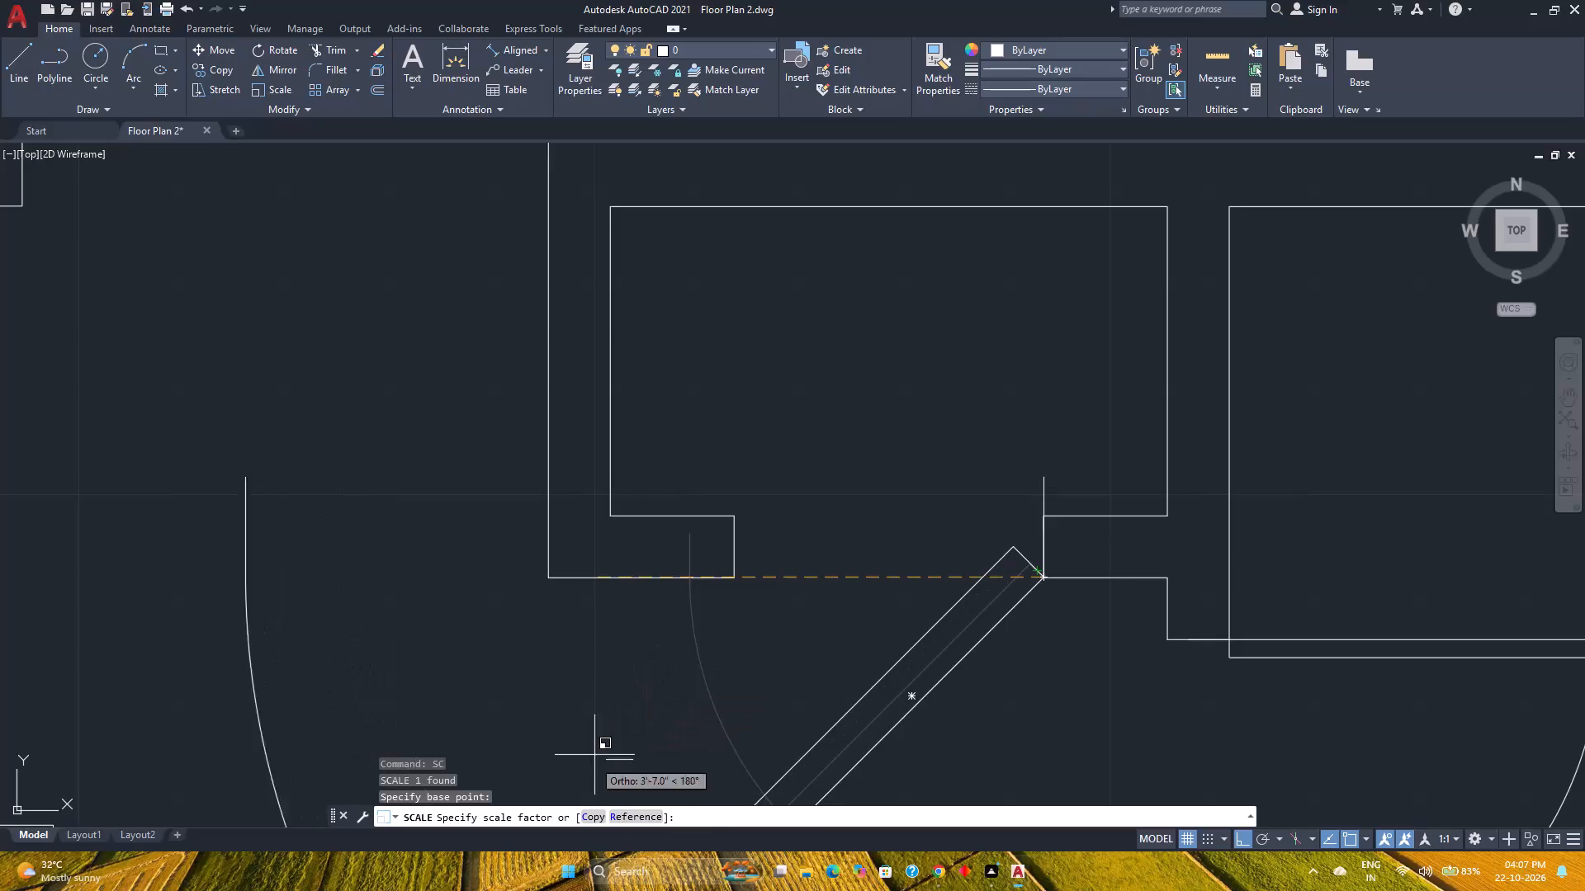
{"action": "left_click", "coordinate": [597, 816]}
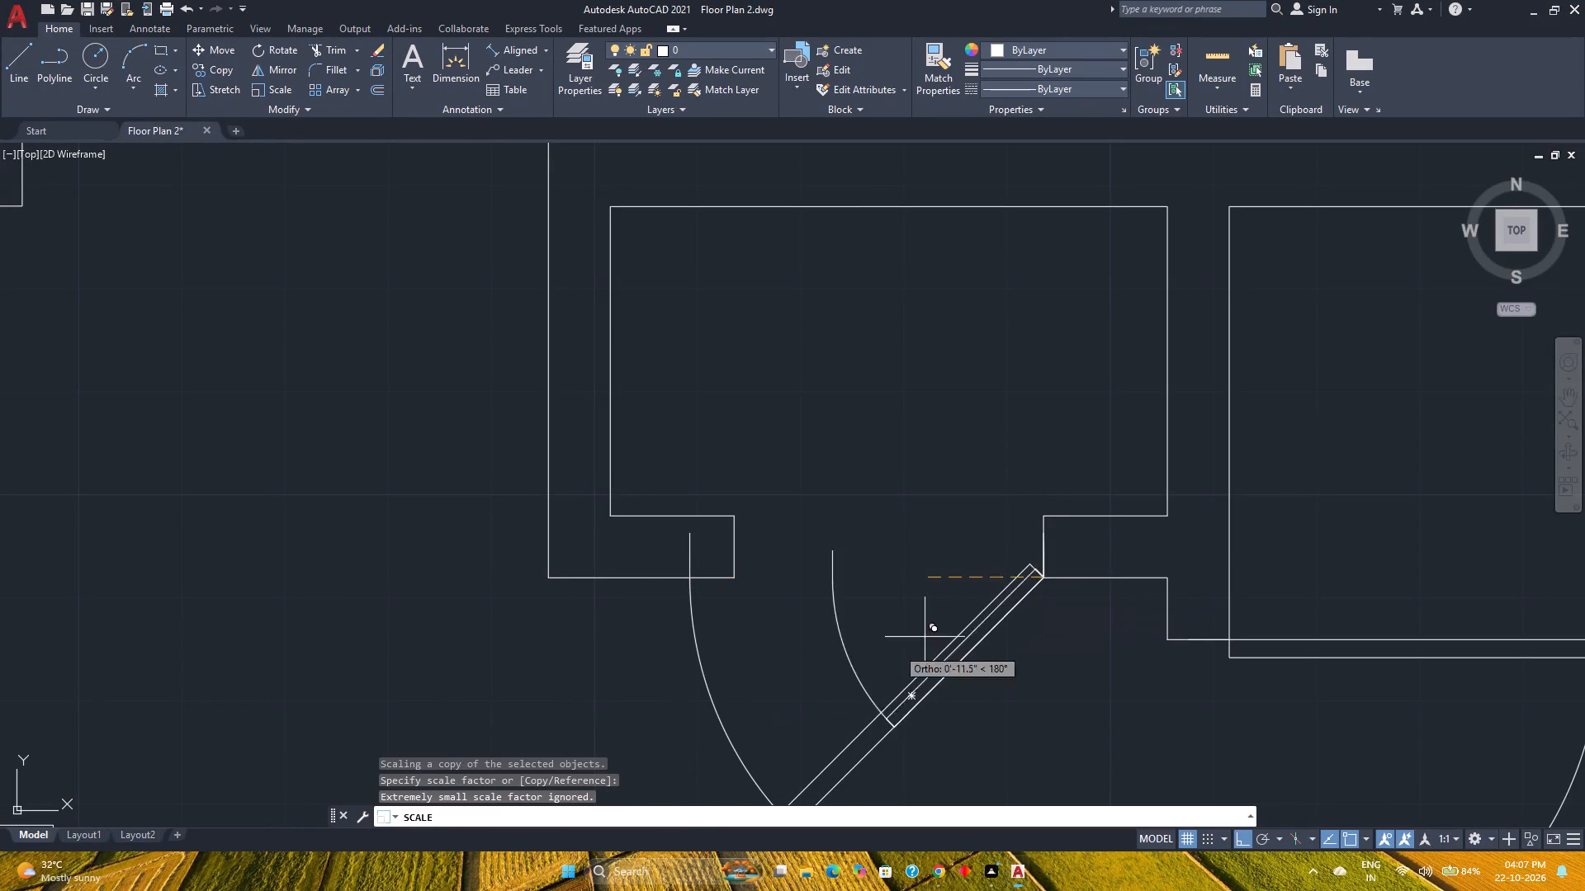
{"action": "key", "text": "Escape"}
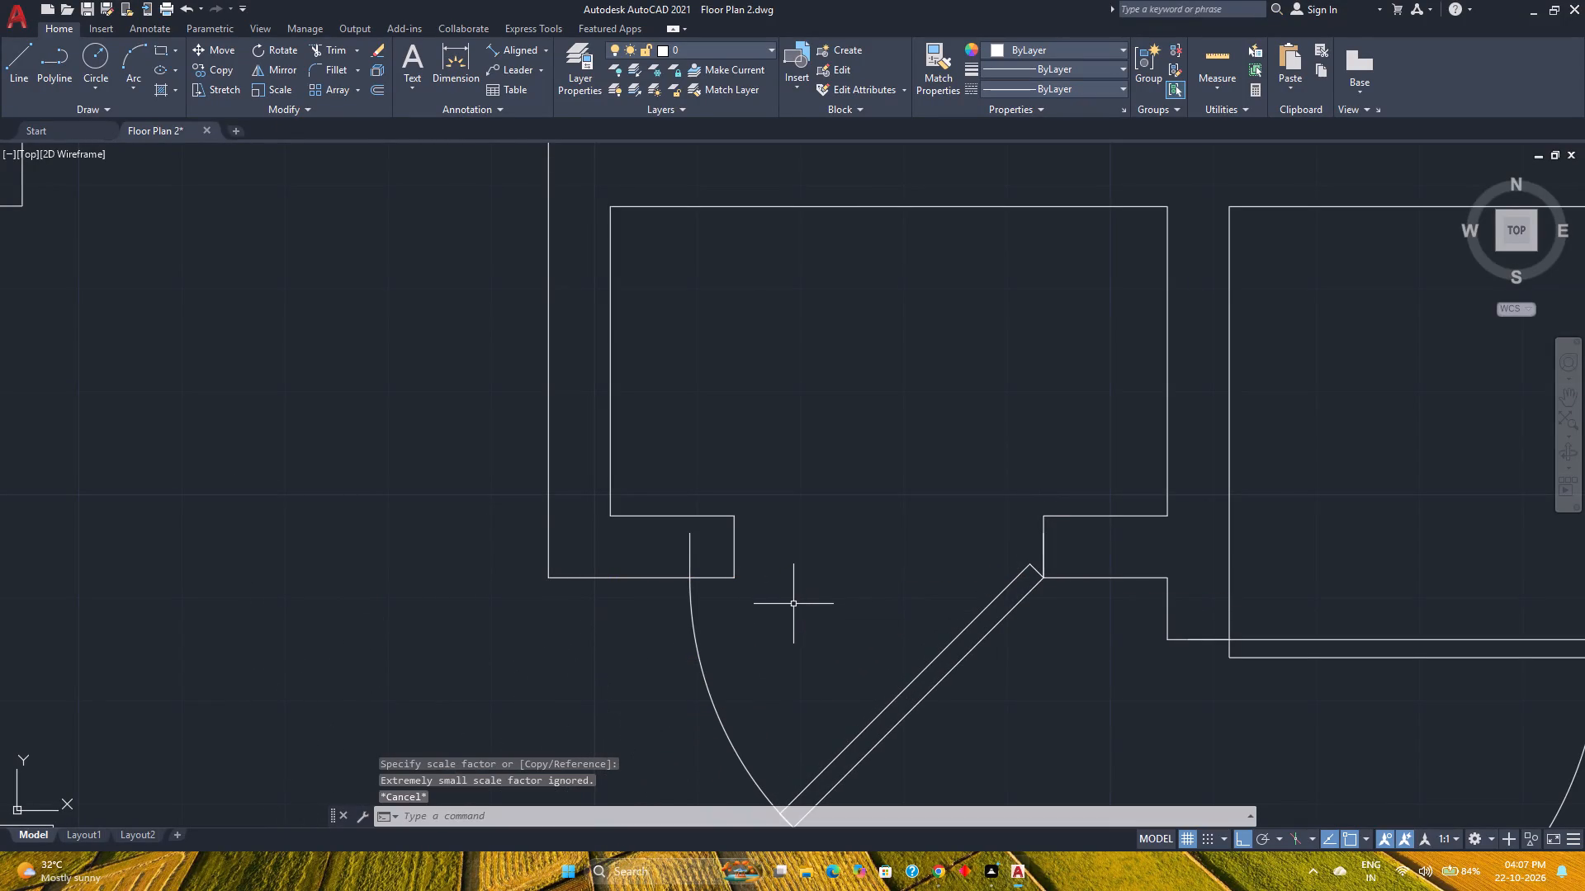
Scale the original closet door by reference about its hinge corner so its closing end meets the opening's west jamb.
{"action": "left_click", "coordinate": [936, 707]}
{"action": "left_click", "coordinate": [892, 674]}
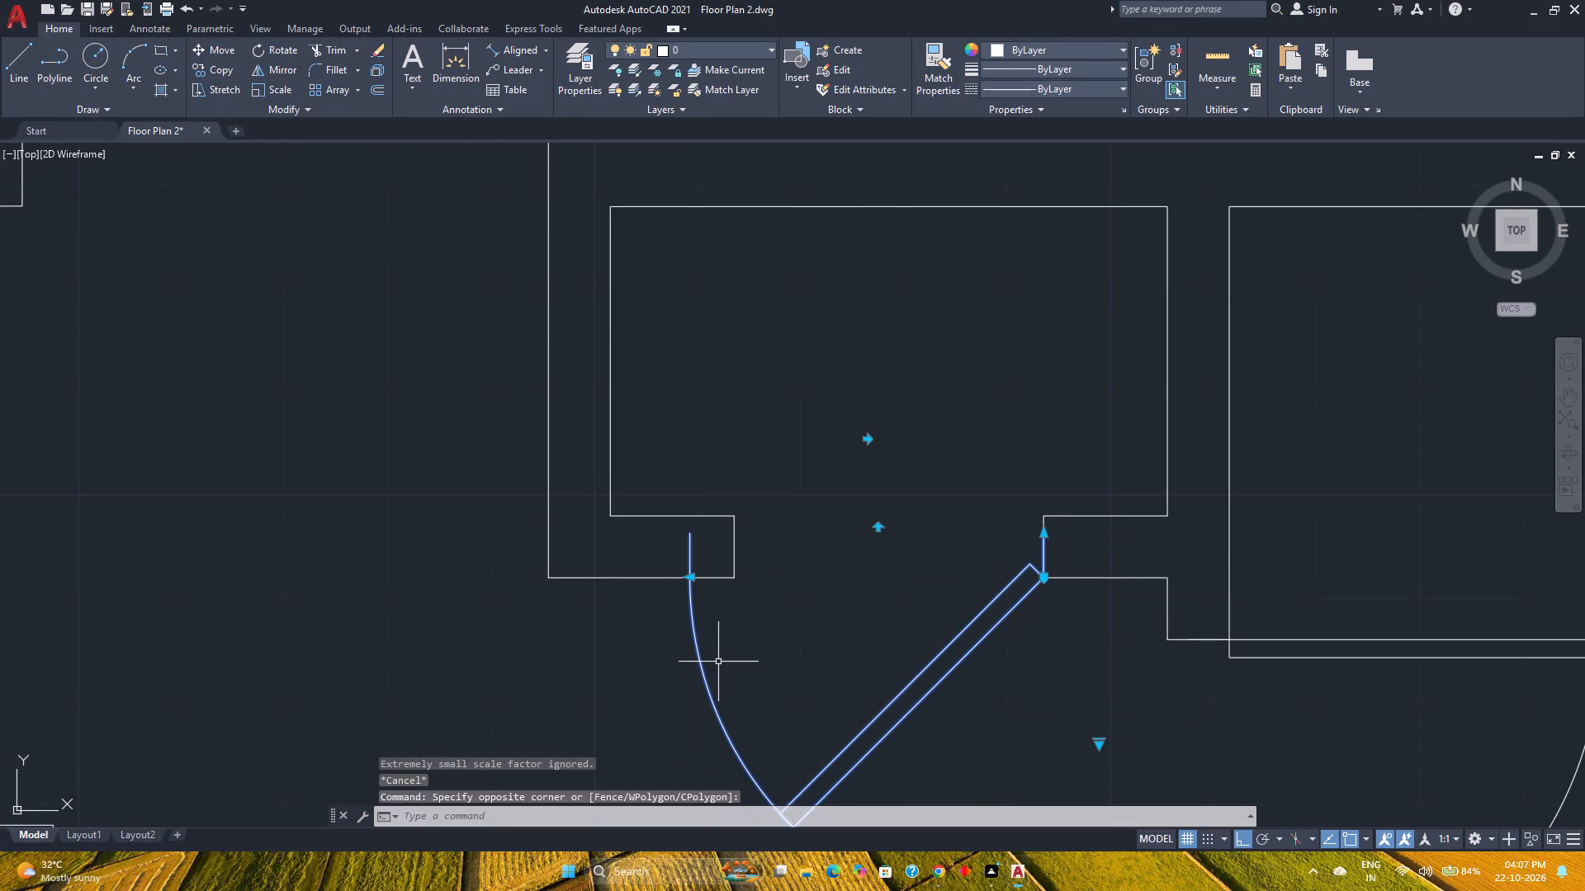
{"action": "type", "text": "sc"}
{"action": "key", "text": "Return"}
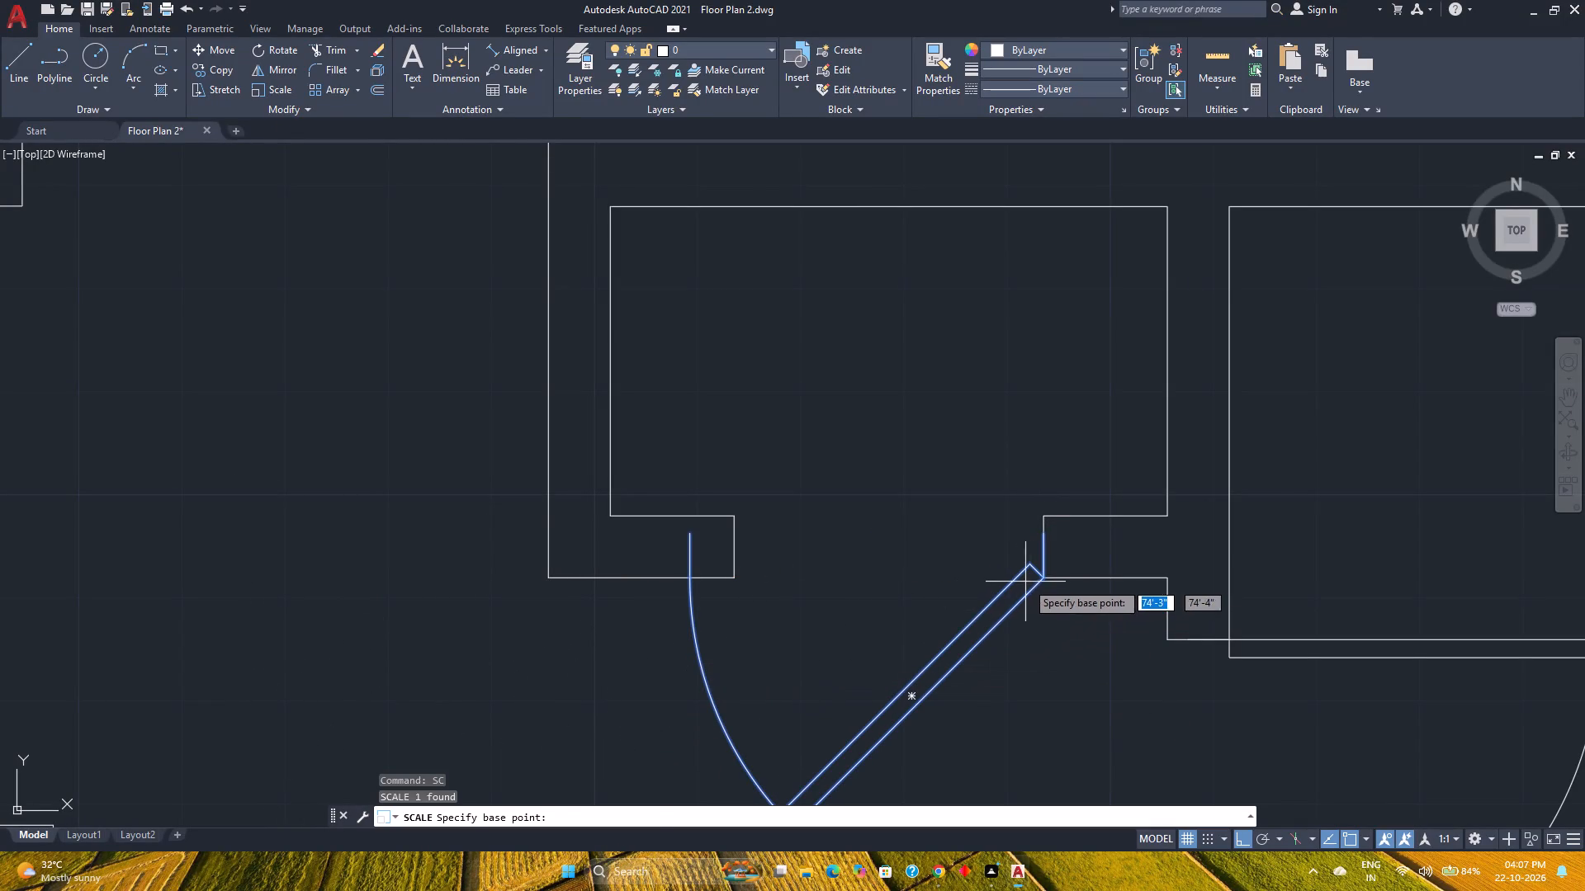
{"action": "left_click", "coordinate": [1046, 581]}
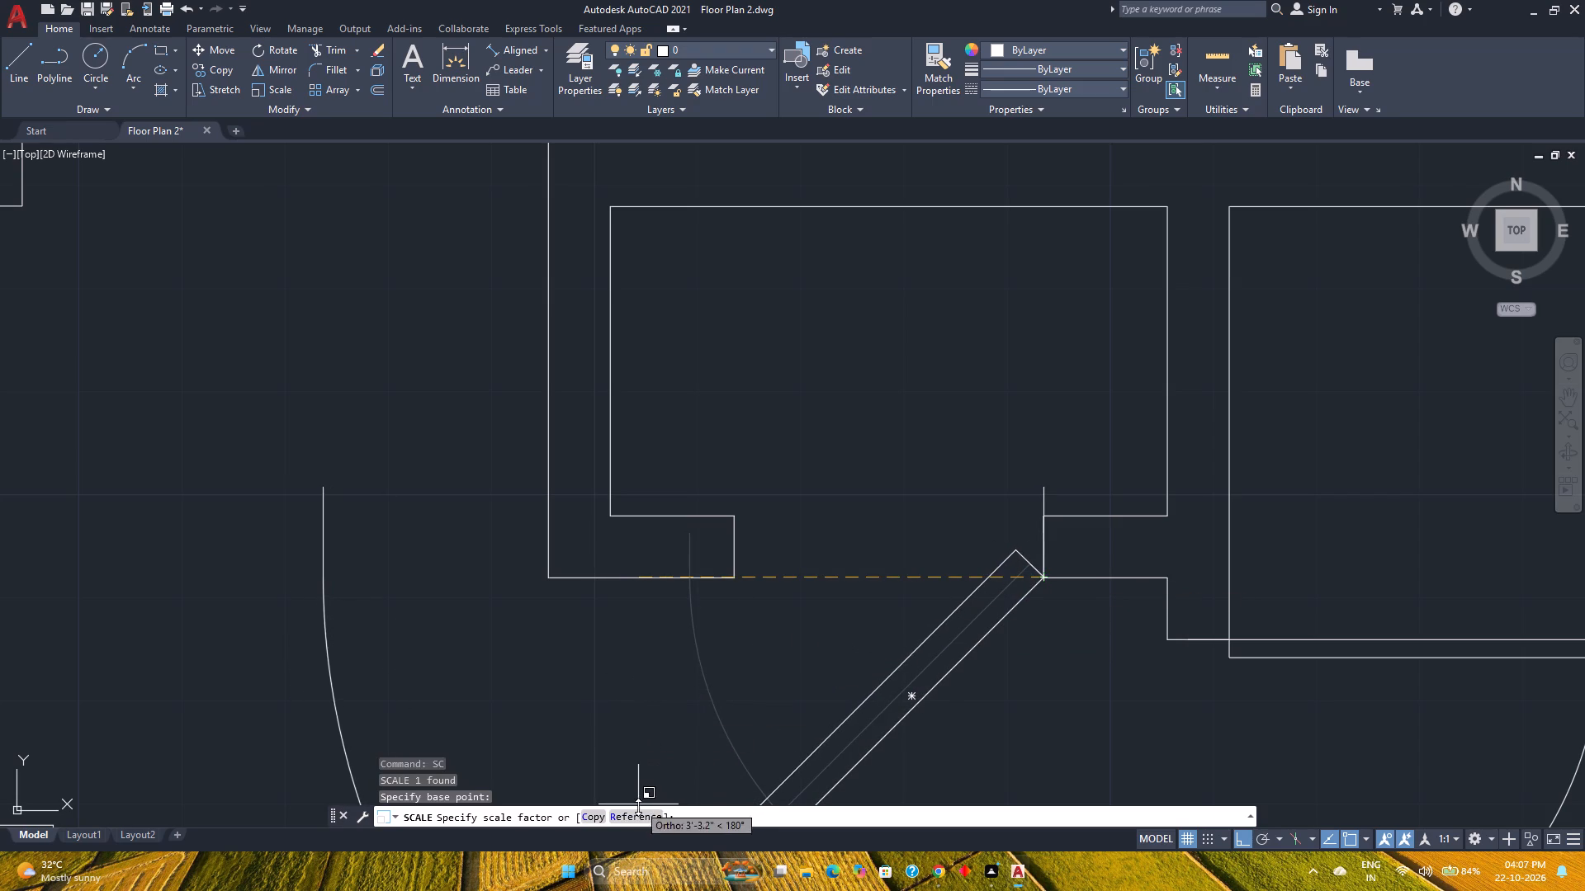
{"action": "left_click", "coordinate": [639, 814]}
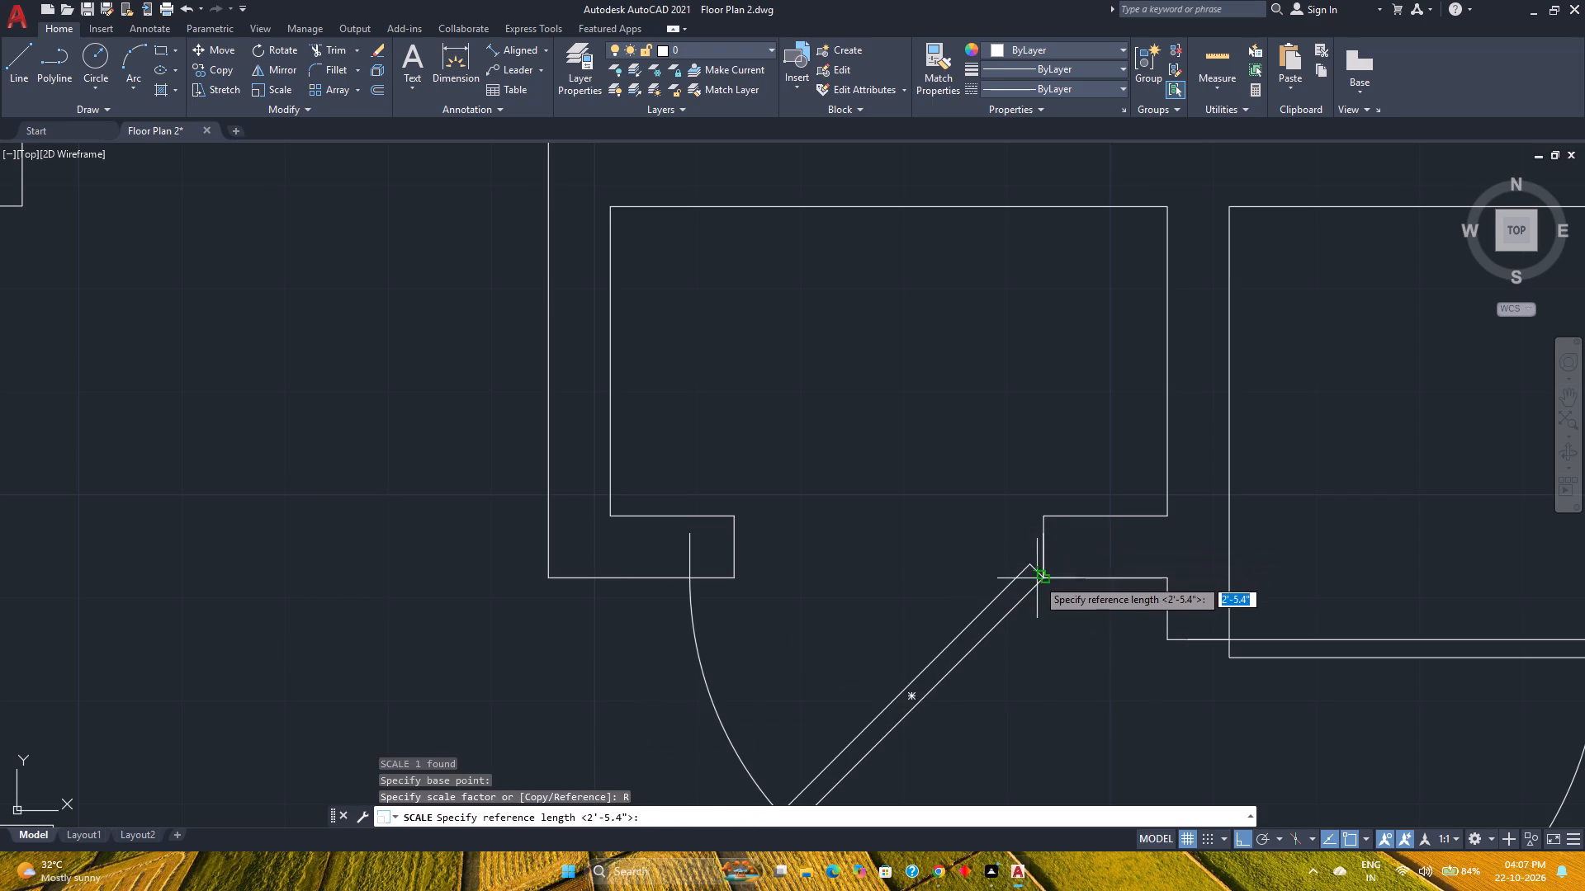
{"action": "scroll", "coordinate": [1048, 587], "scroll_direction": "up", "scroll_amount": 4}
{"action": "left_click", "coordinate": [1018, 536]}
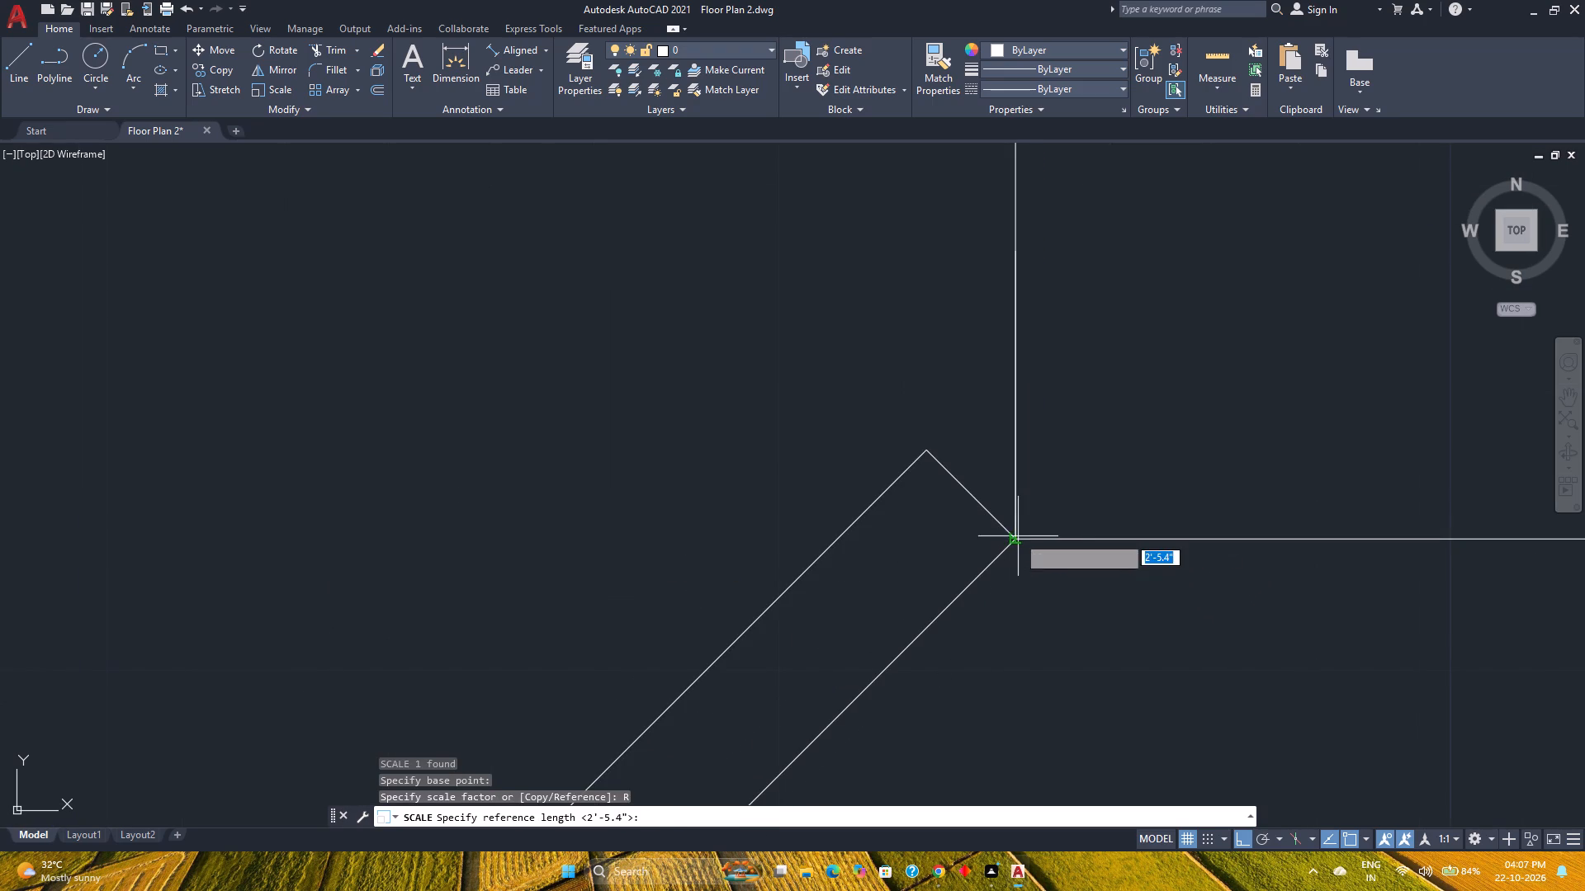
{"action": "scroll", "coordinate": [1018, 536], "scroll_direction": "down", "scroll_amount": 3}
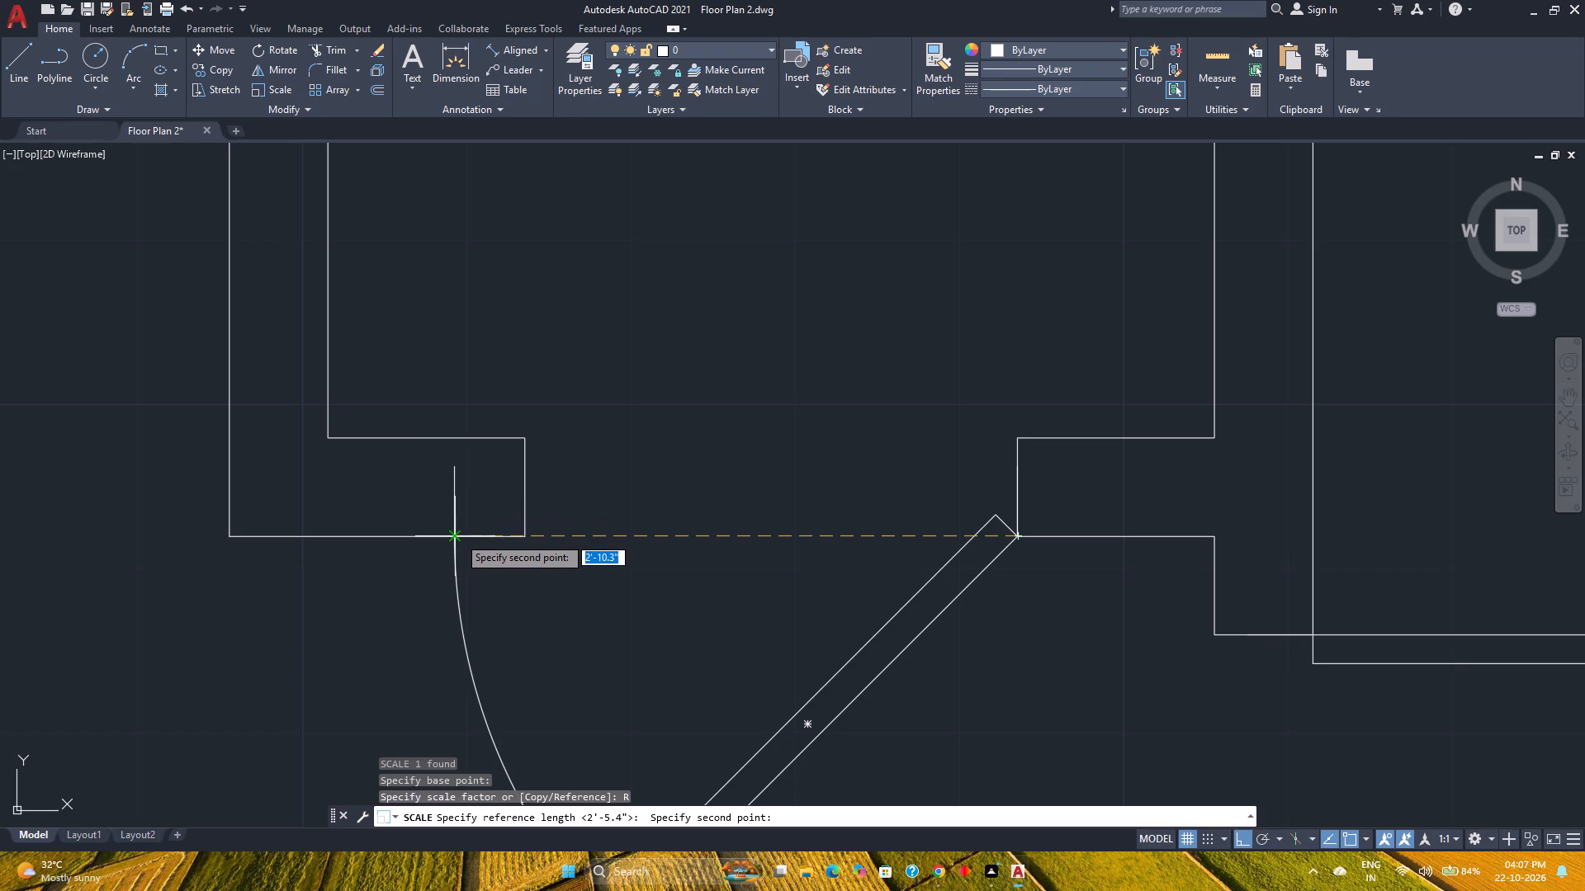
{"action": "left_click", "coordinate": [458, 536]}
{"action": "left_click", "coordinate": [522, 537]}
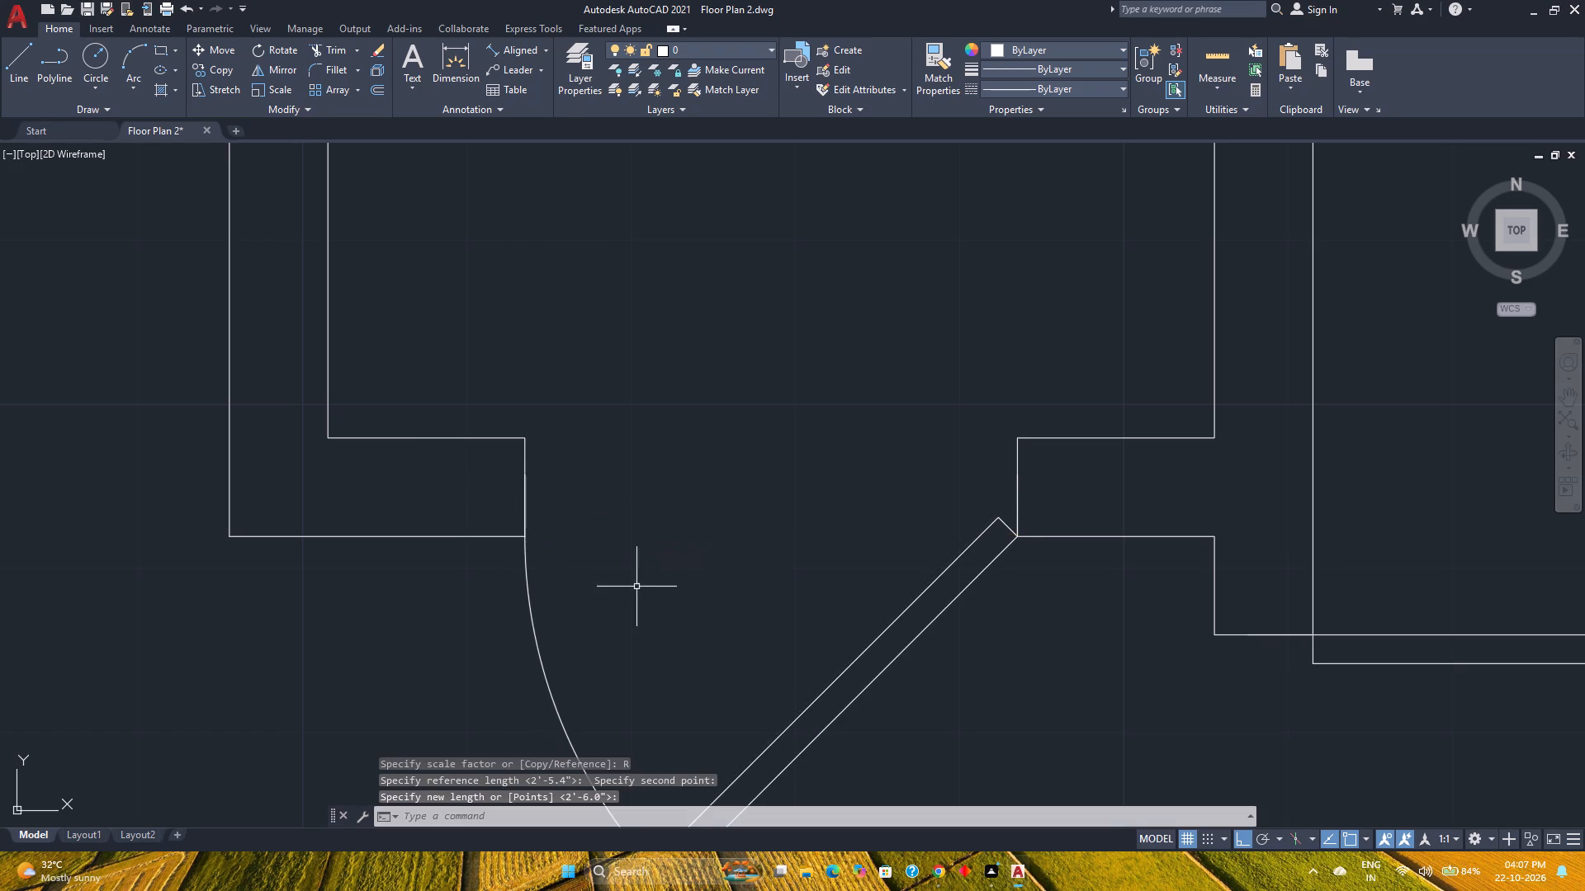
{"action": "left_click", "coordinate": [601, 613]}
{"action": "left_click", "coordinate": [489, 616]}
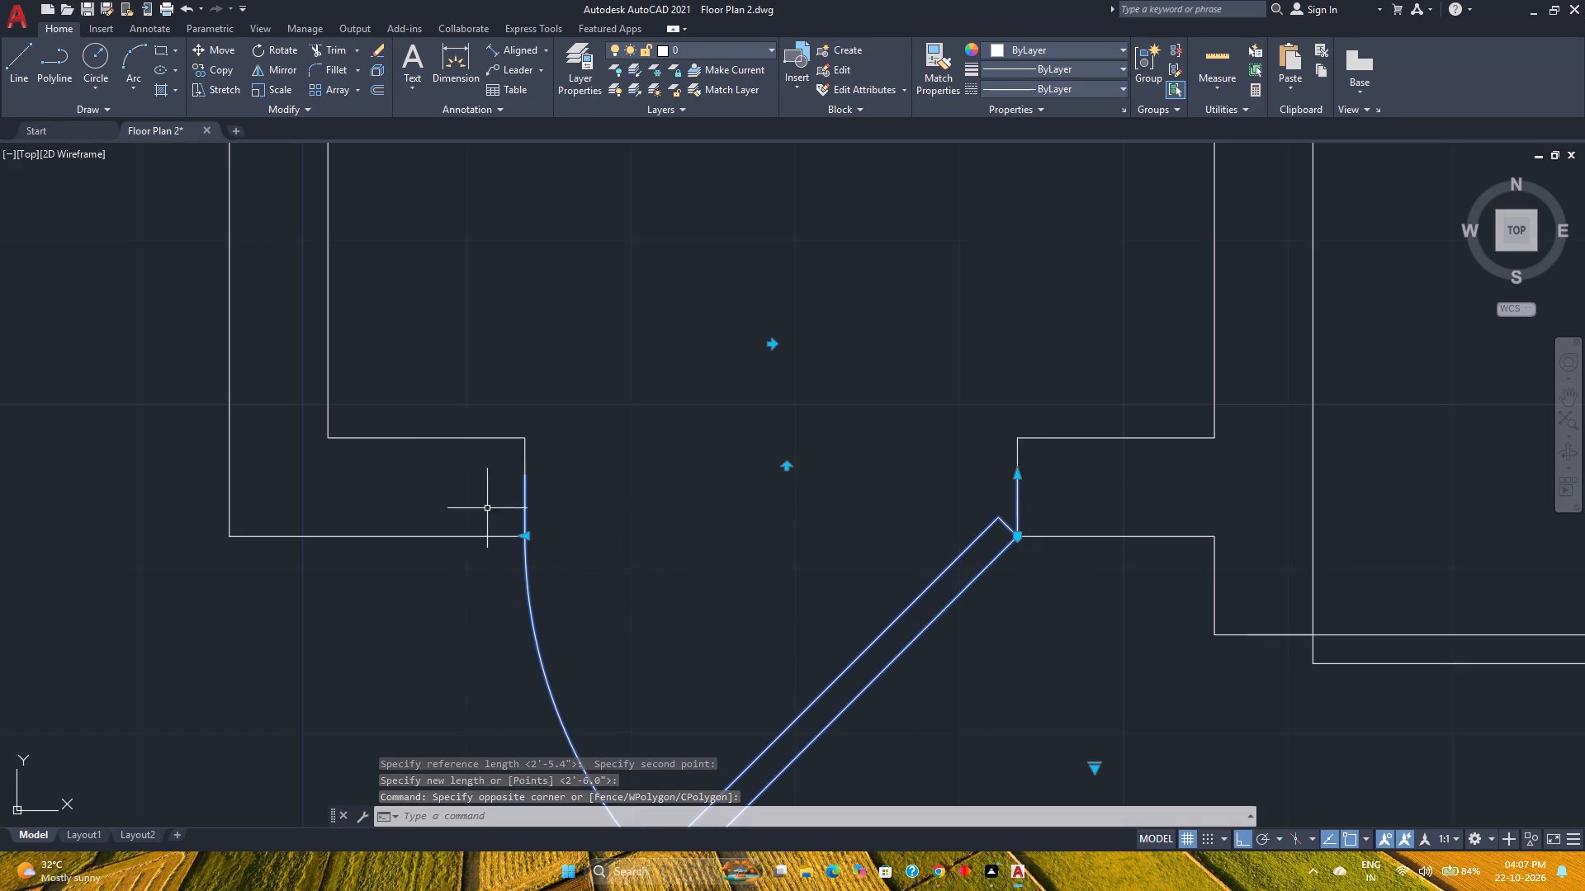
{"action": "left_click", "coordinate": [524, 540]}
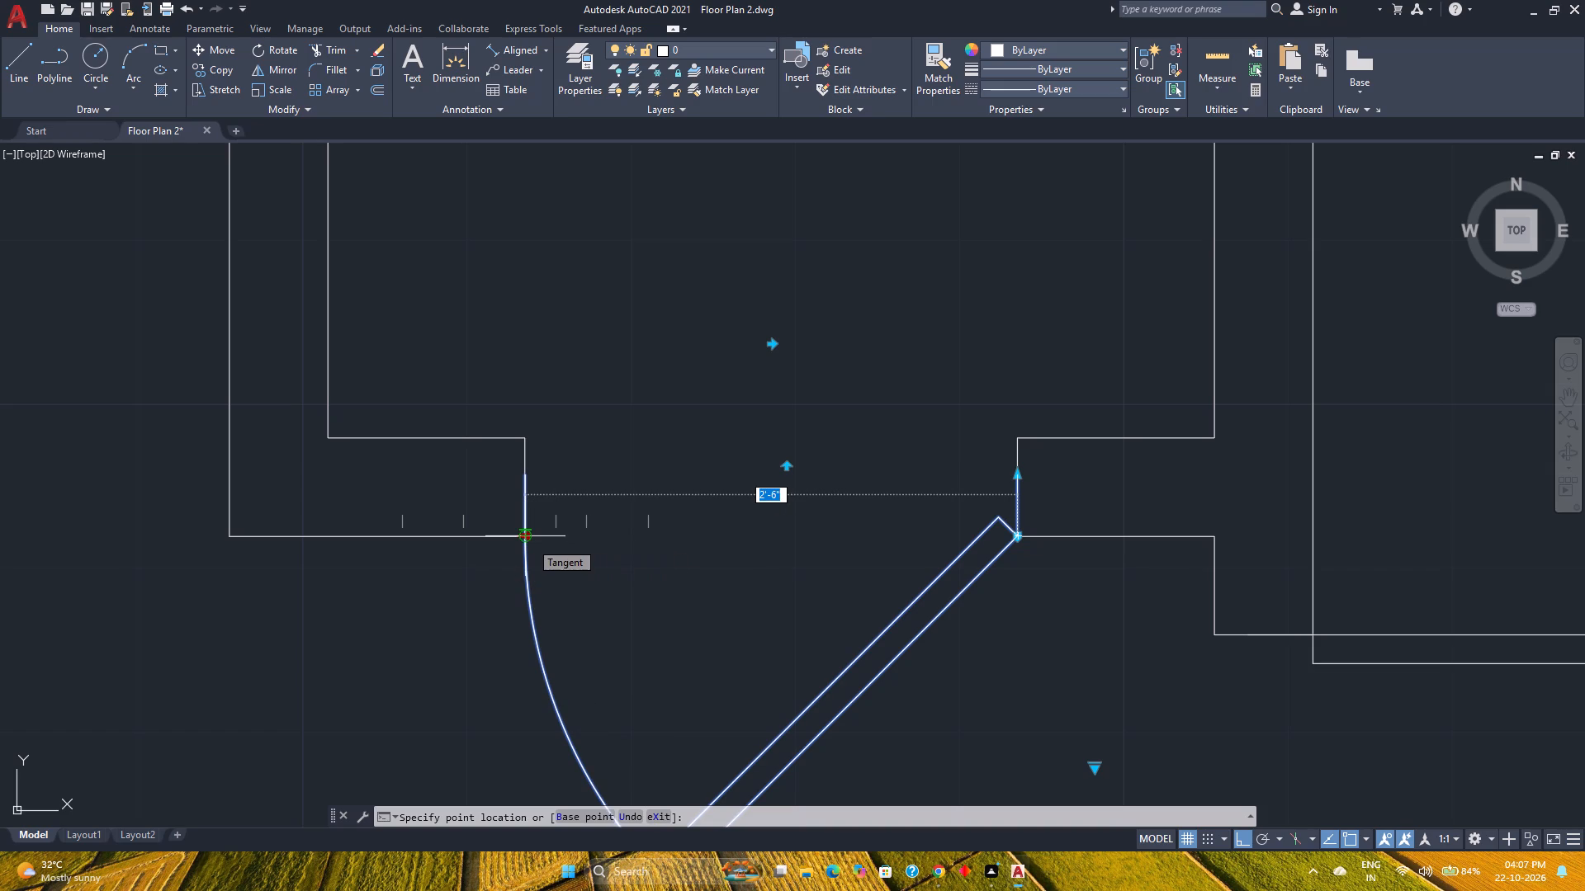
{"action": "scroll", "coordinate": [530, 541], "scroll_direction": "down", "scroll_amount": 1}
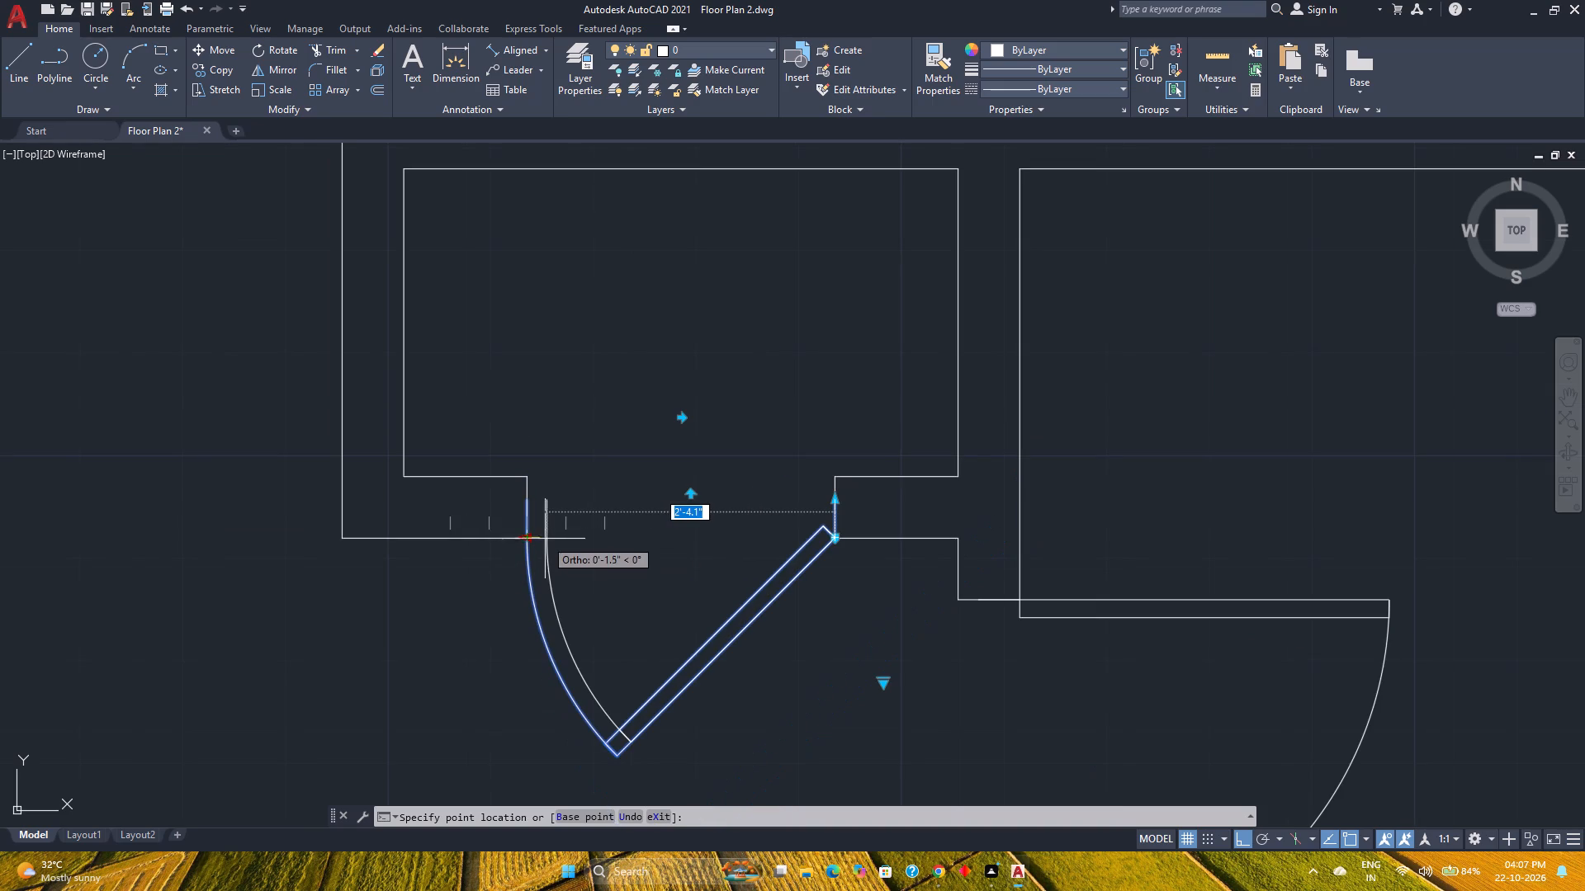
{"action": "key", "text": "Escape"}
Erase both the vestibule closet door and its copy in the east room's north wall opening.
{"action": "scroll", "coordinate": [546, 537], "scroll_direction": "down", "scroll_amount": 3}
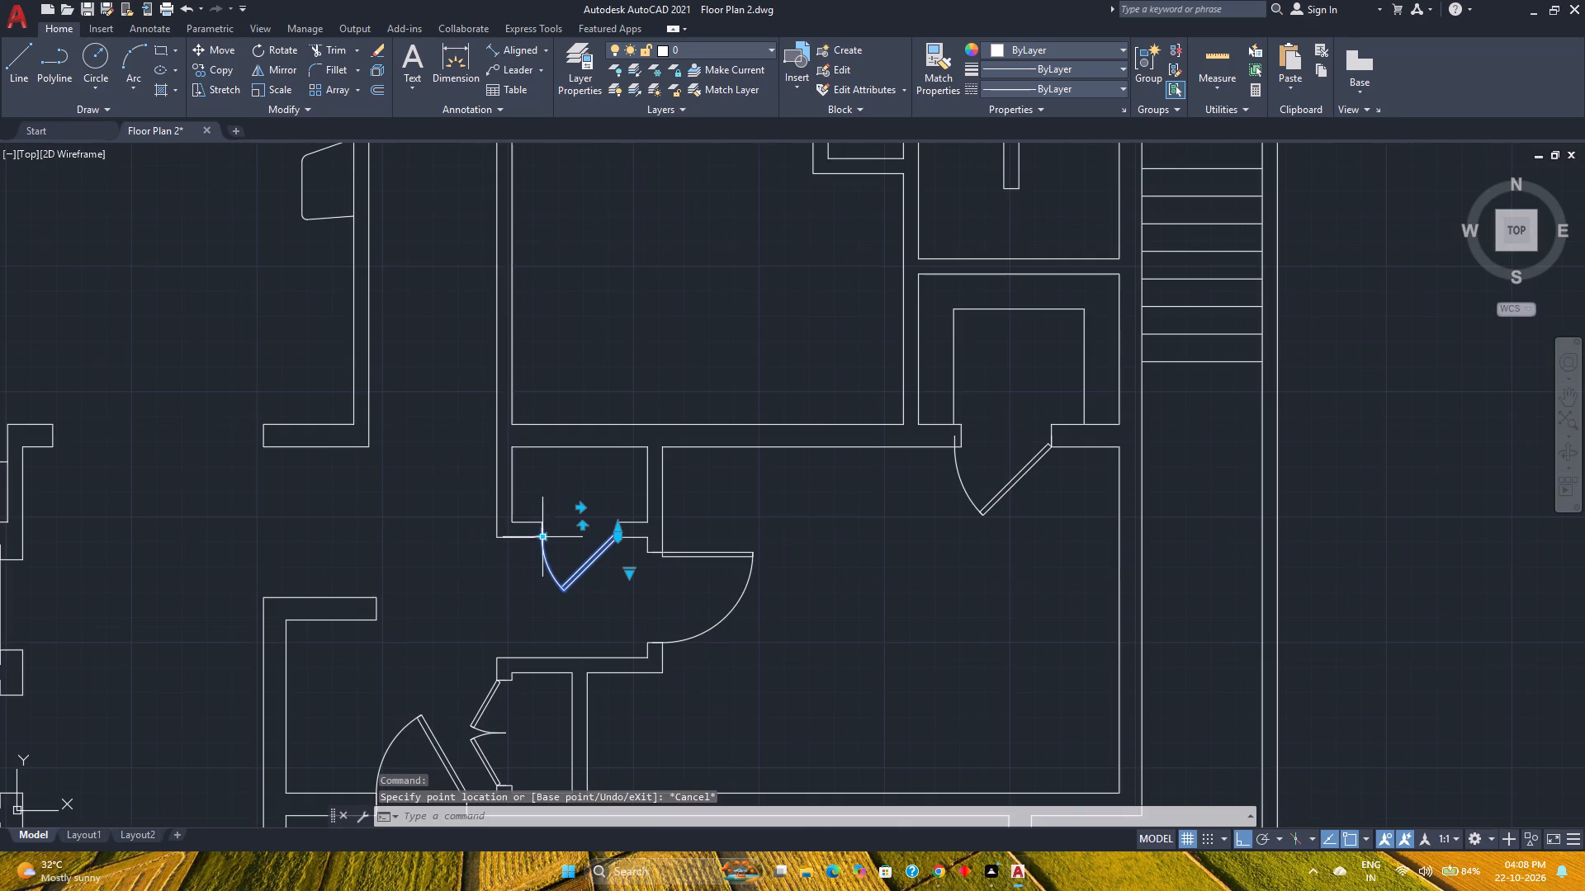
{"action": "left_click", "coordinate": [969, 497]}
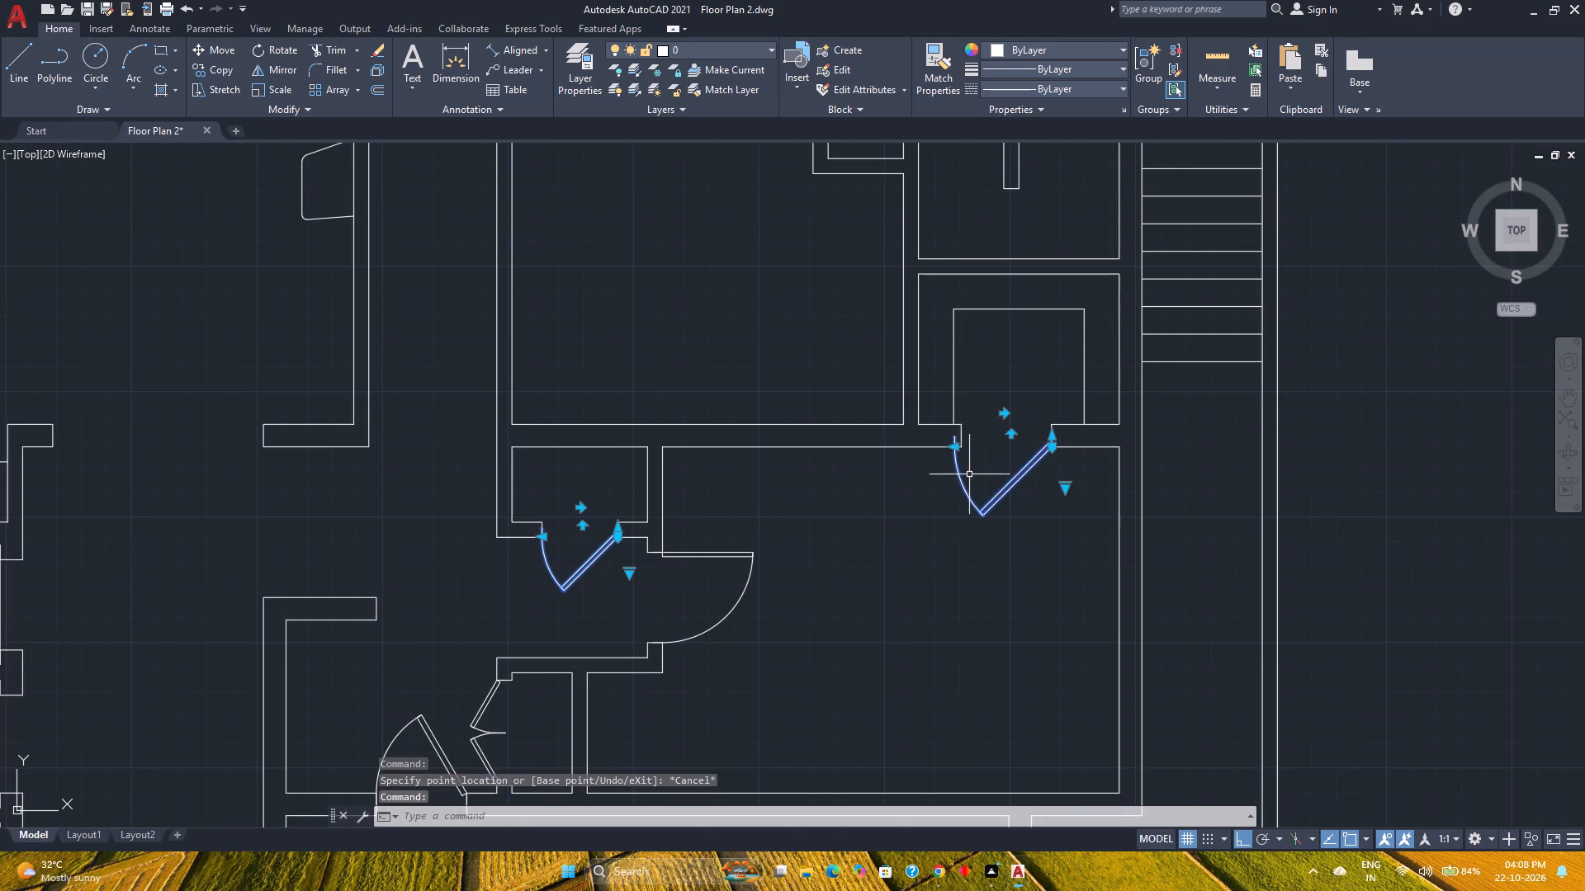
{"action": "scroll", "coordinate": [969, 467], "scroll_direction": "up", "scroll_amount": 3}
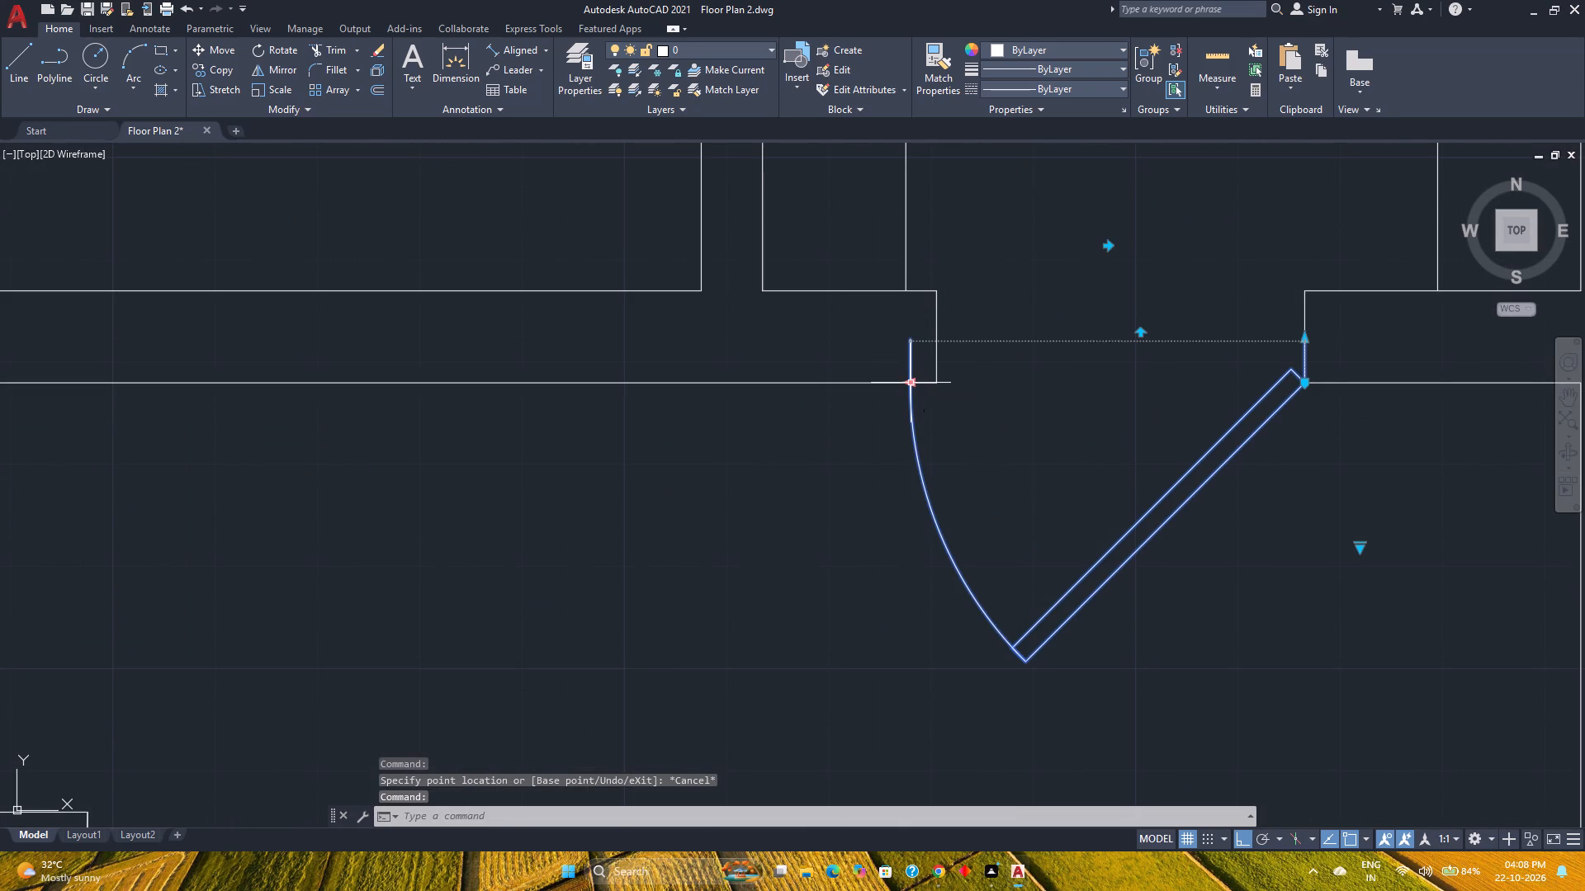
{"action": "left_click", "coordinate": [911, 383]}
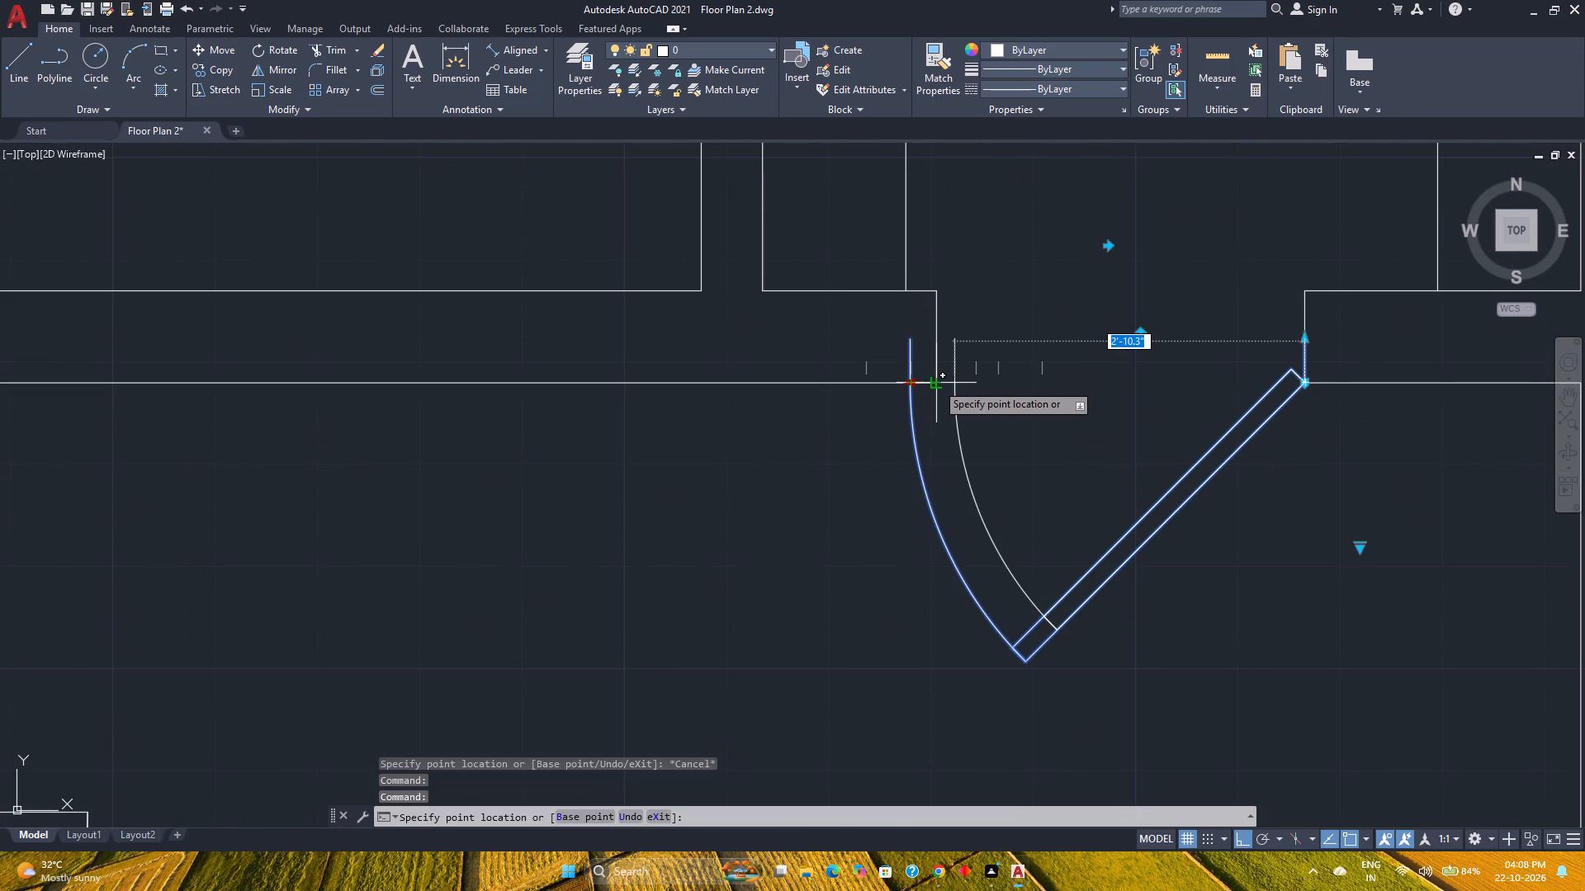
{"action": "key", "text": "Escape"}
{"action": "key", "text": "Delete"}
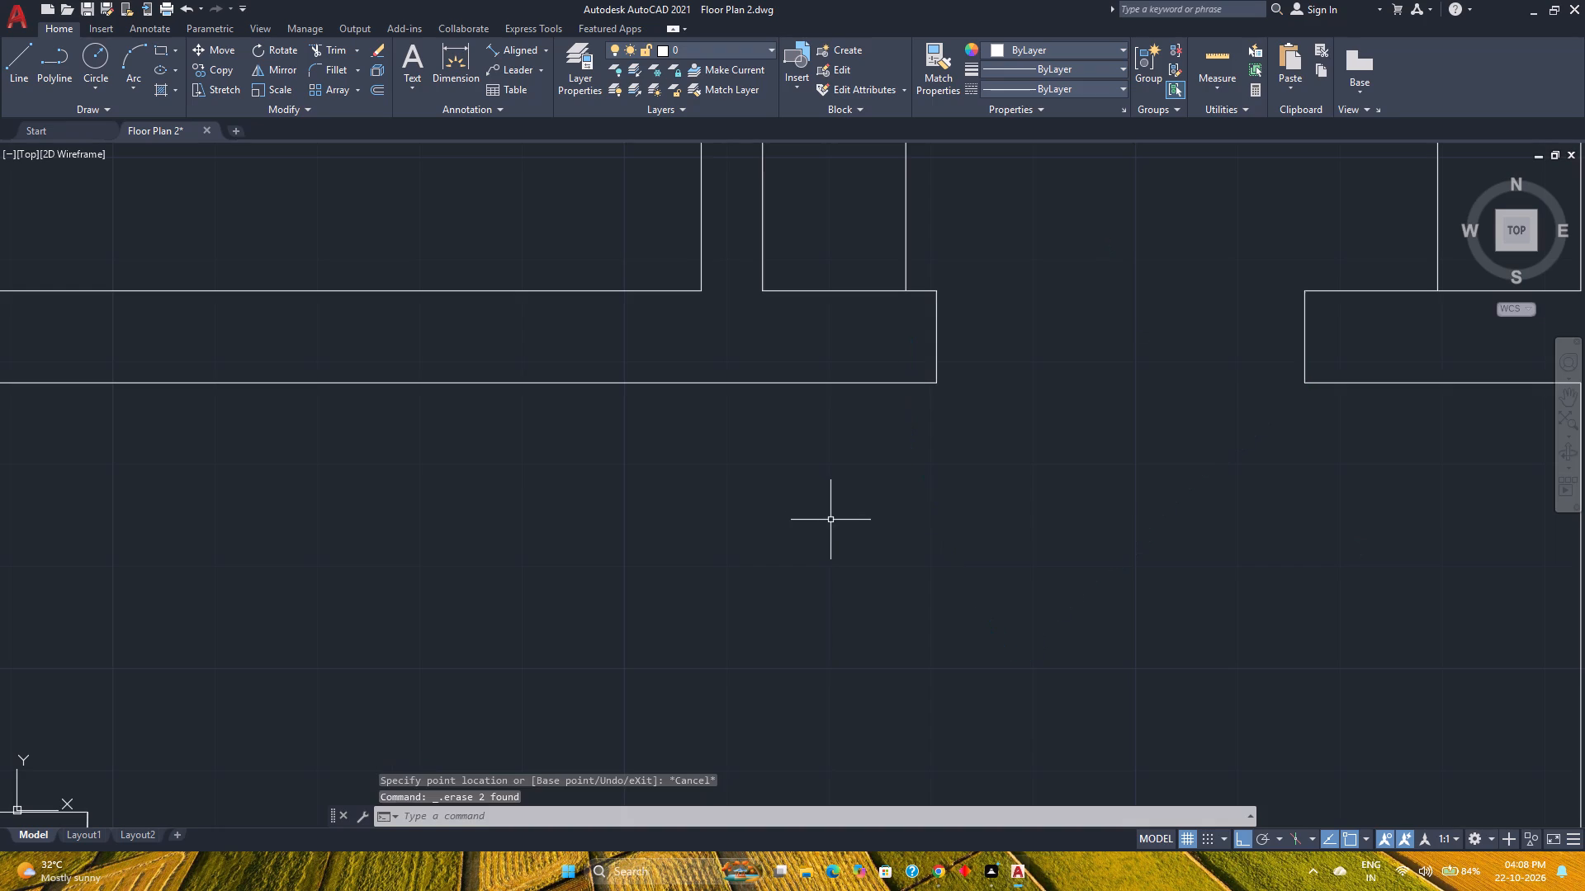
Copy the single door in the vestibule's south wall to the east jambs' north corners of the closet and east room north-wall openings.
{"action": "scroll", "coordinate": [832, 520], "scroll_direction": "down", "scroll_amount": 3}
{"action": "middle_click_drag", "start_coordinate": [494, 587], "coordinate": [655, 507]}
{"action": "middle_click", "coordinate": [655, 506]}
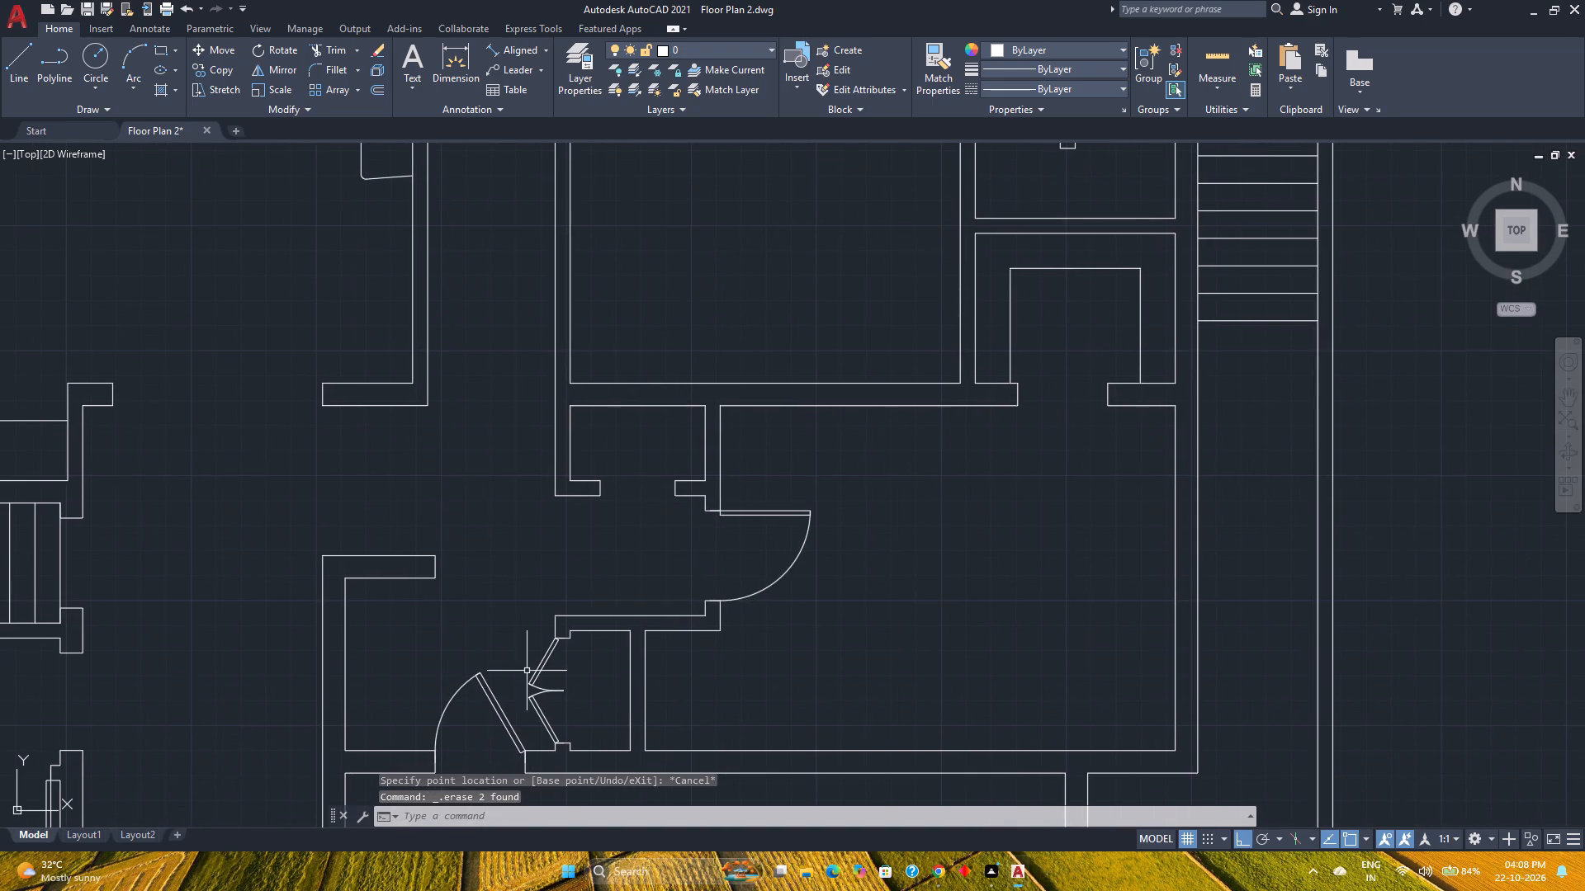
{"action": "middle_click_drag", "start_coordinate": [527, 672], "coordinate": [666, 485]}
{"action": "left_click", "coordinate": [641, 526]}
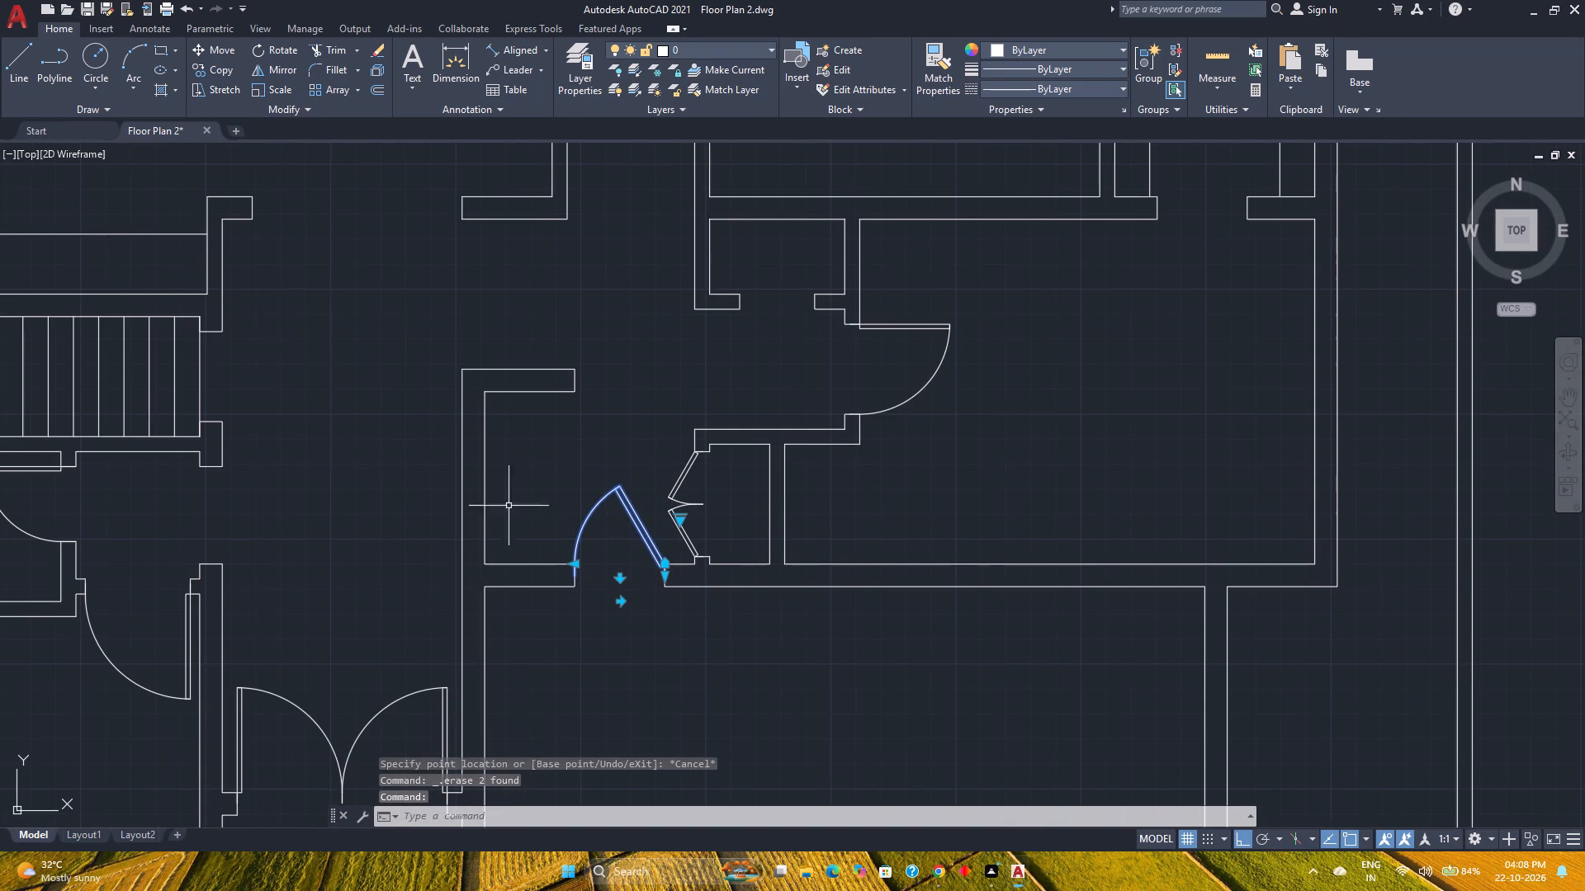
{"action": "left_click", "coordinate": [227, 68]}
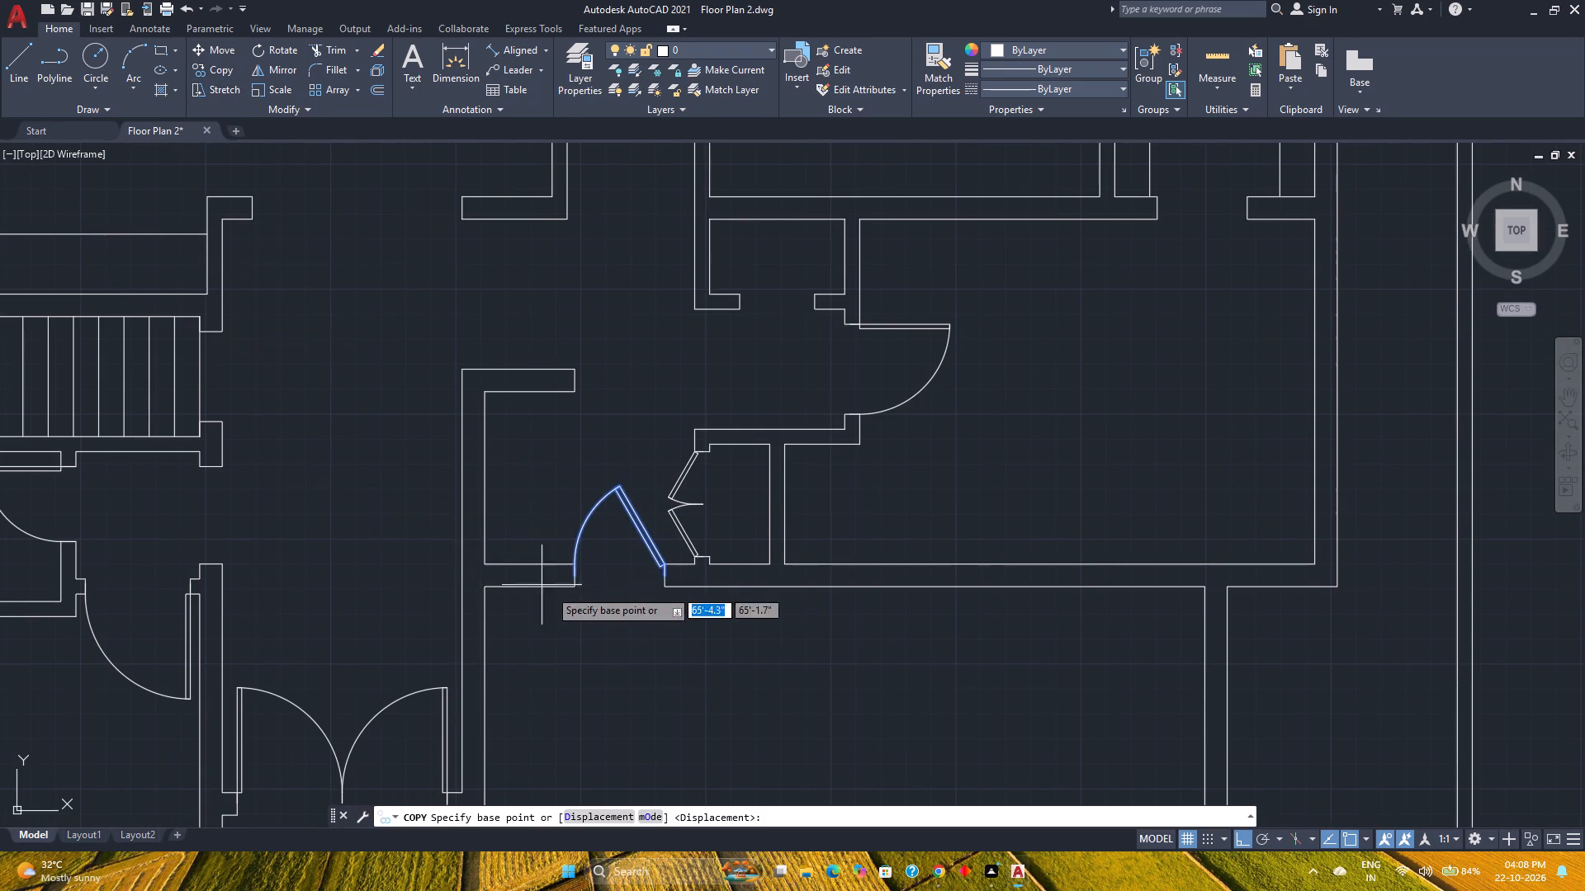
{"action": "scroll", "coordinate": [661, 596], "scroll_direction": "up", "scroll_amount": 3}
{"action": "left_click", "coordinate": [673, 474]}
{"action": "scroll", "coordinate": [670, 474], "scroll_direction": "down", "scroll_amount": 2}
{"action": "middle_click_drag", "start_coordinate": [670, 474], "coordinate": [513, 742]}
{"action": "left_click", "coordinate": [748, 315]}
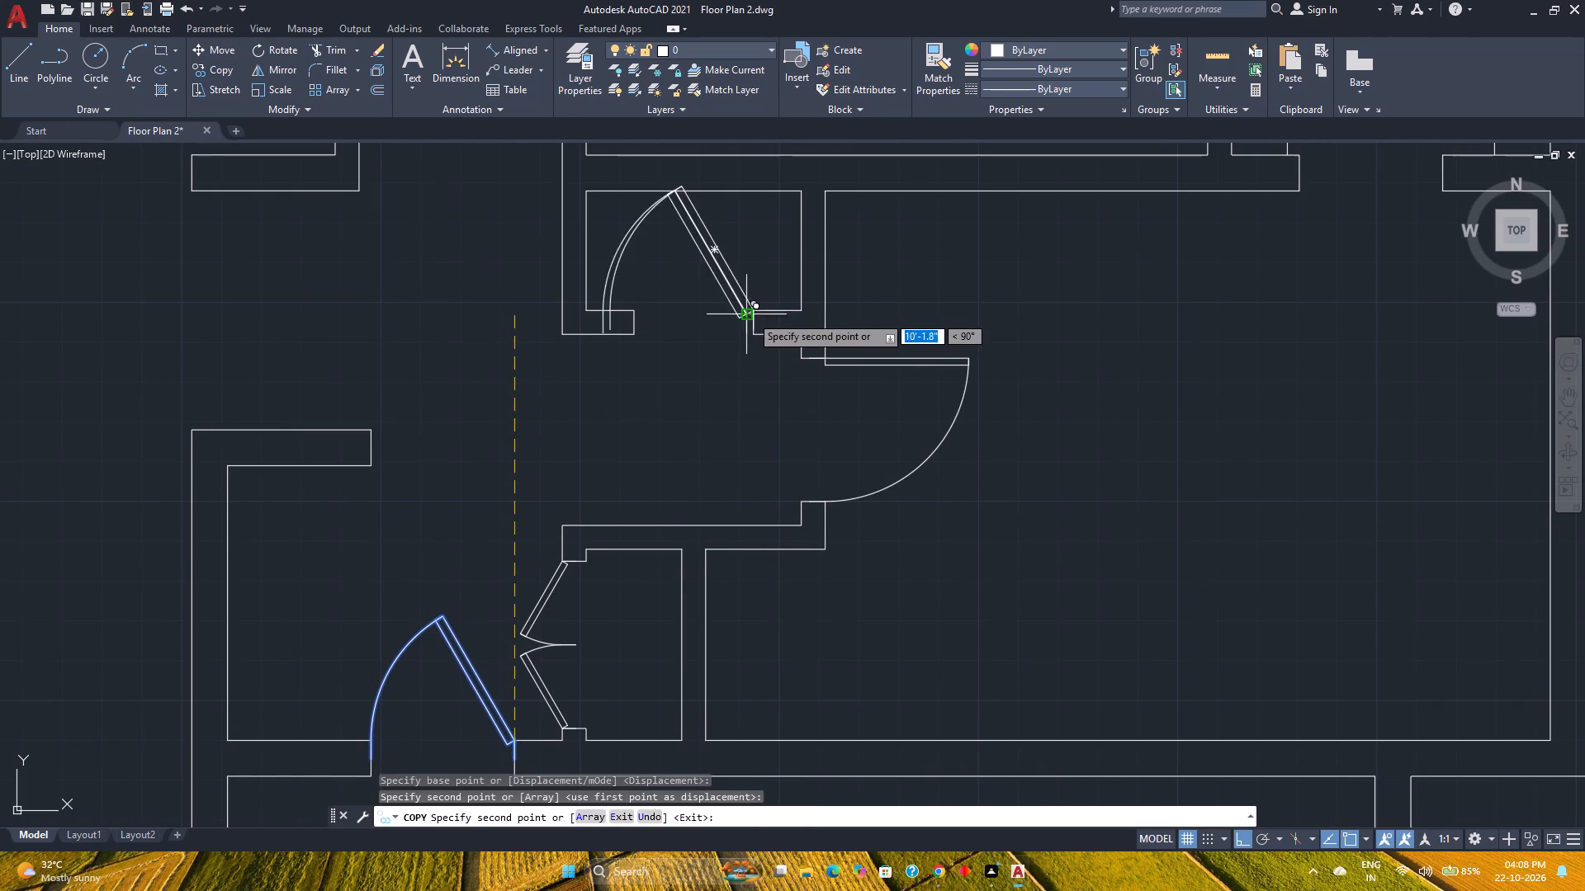
{"action": "middle_click_drag", "start_coordinate": [798, 358], "coordinate": [467, 570]}
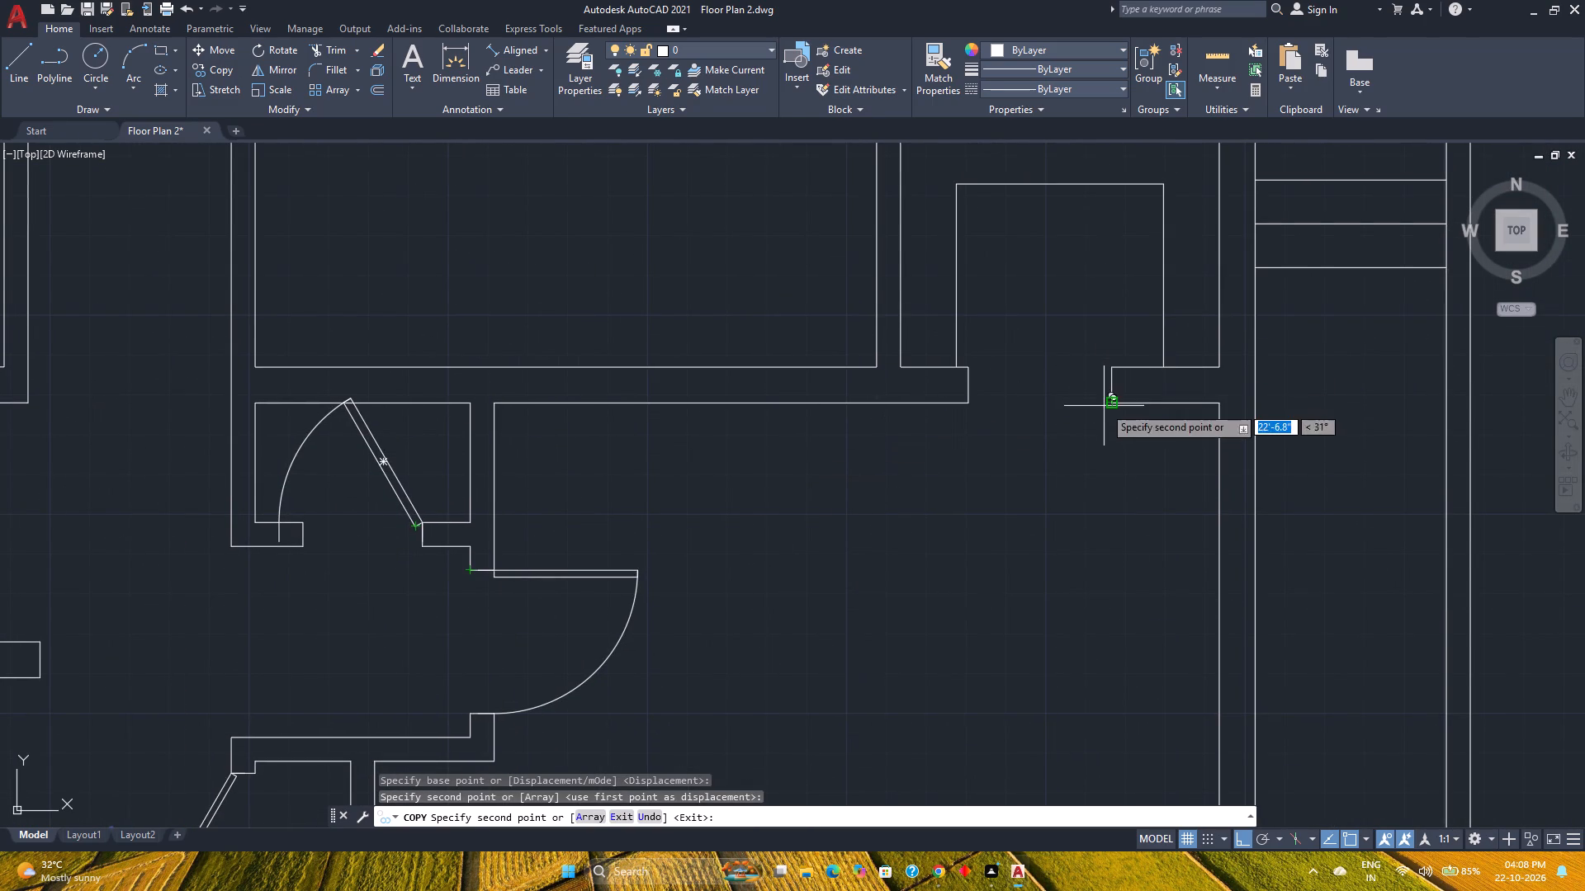
{"action": "left_click", "coordinate": [1114, 370]}
{"action": "key", "text": "Escape"}
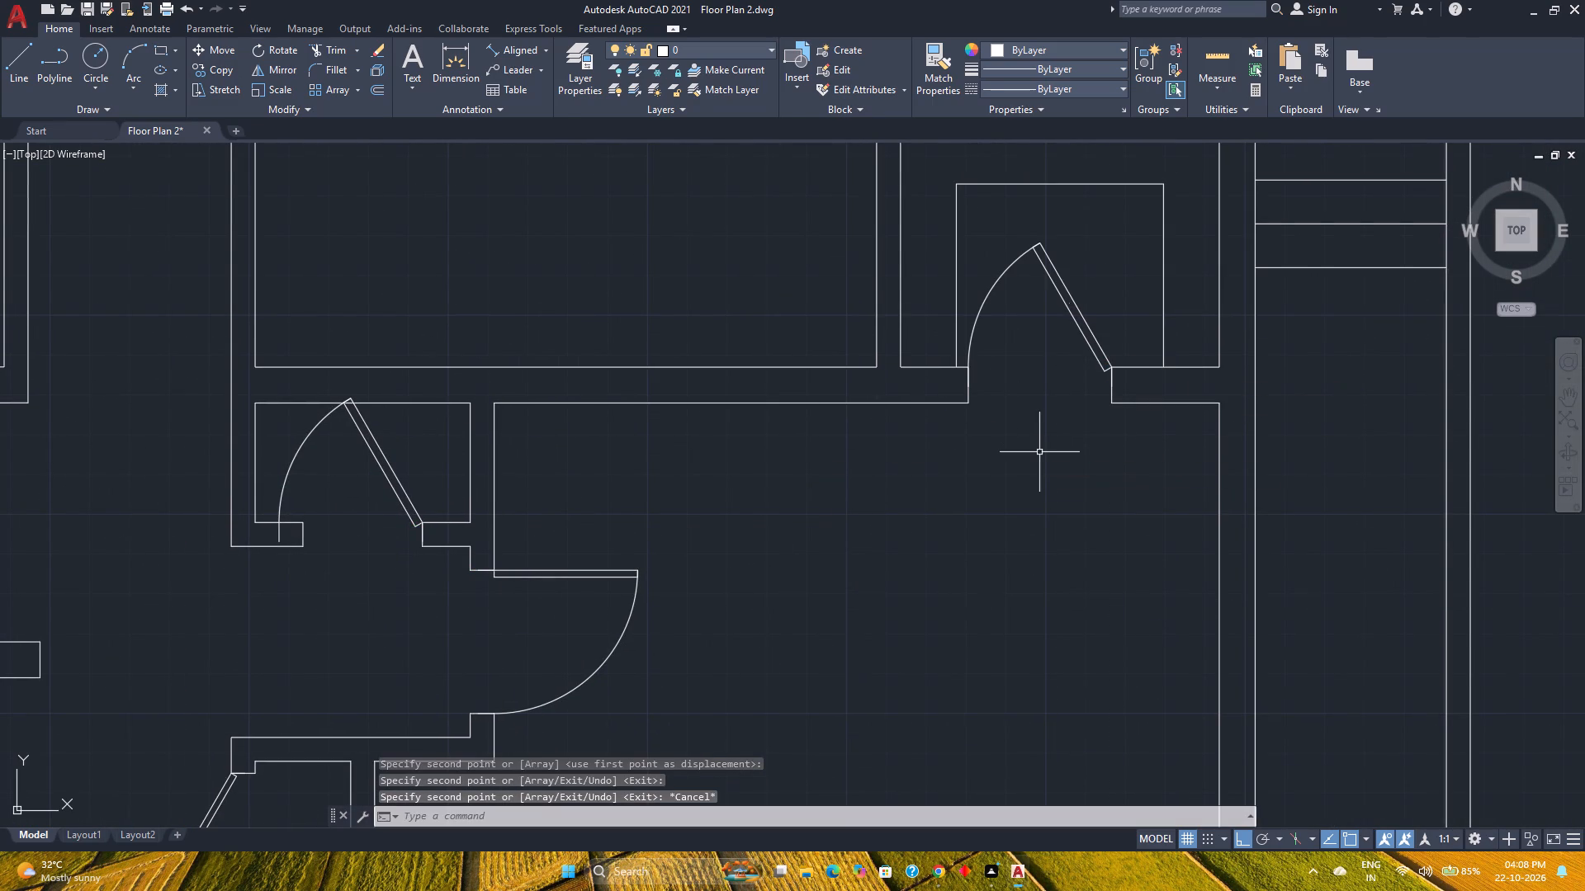
Flip the east room's north-wall door to swing south and move its hinge end to the east jamb's south corner.
{"action": "left_click", "coordinate": [1094, 336]}
{"action": "left_click", "coordinate": [1039, 388]}
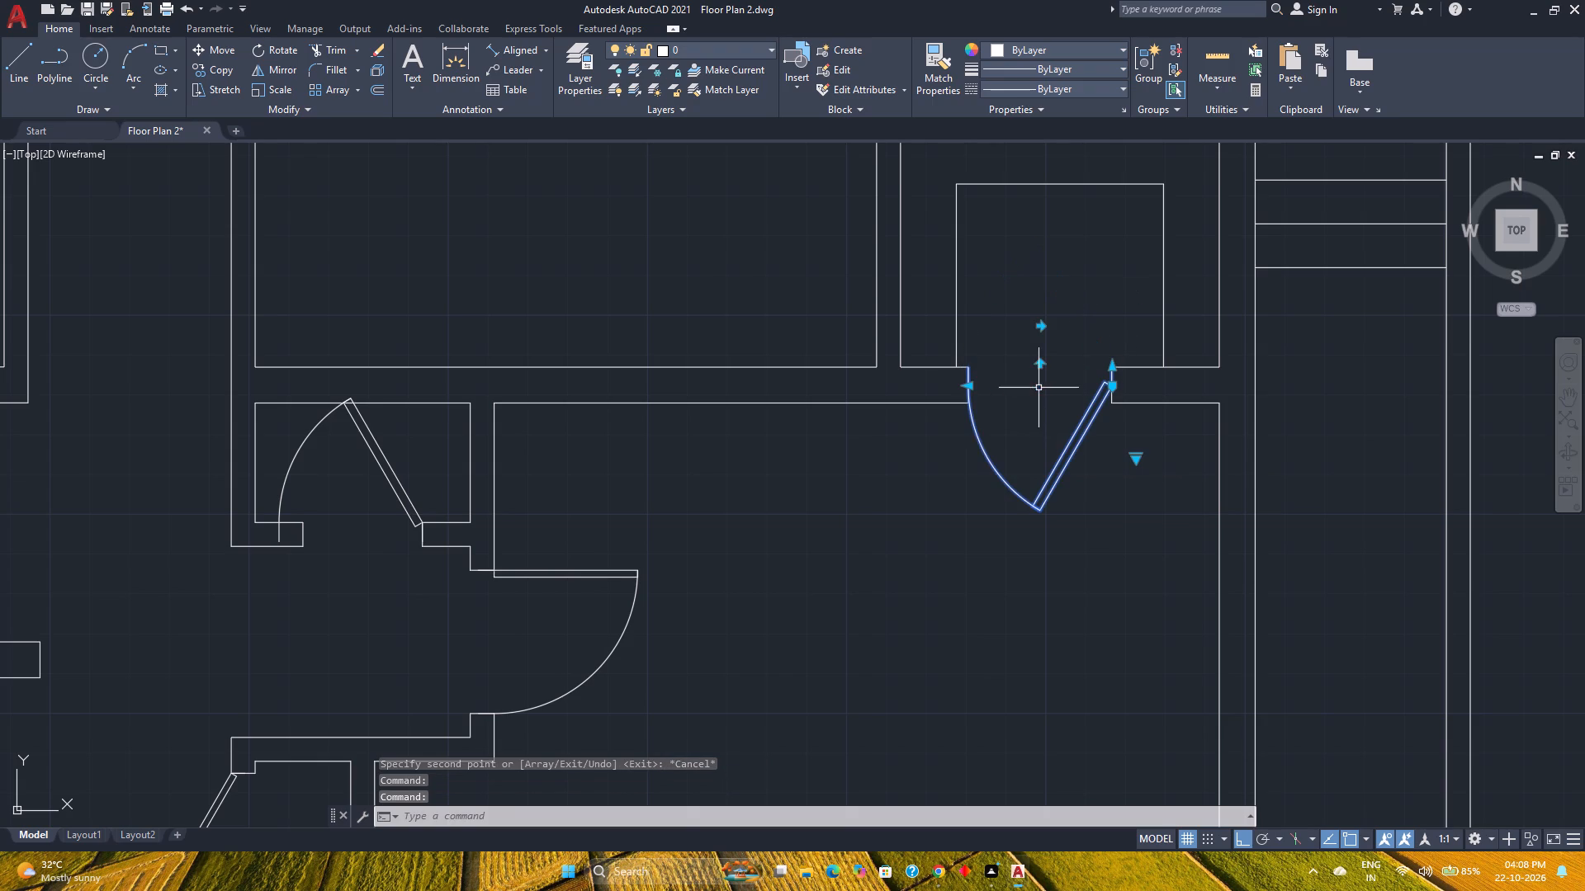
{"action": "left_click", "coordinate": [222, 52]}
{"action": "scroll", "coordinate": [1068, 410], "scroll_direction": "up", "scroll_amount": 3}
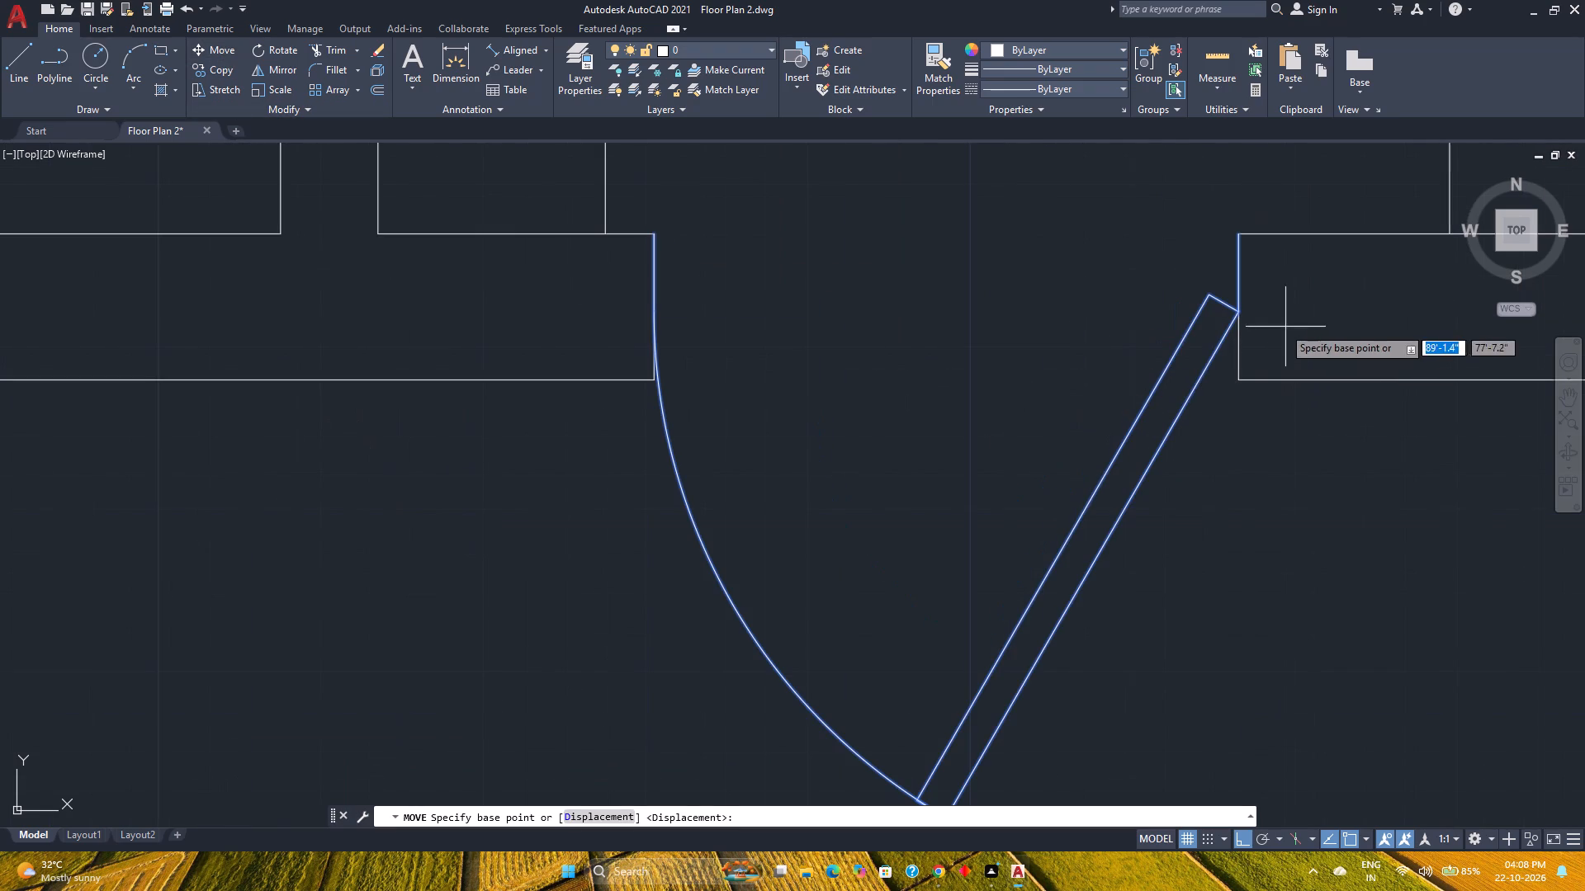
{"action": "left_click", "coordinate": [1240, 309]}
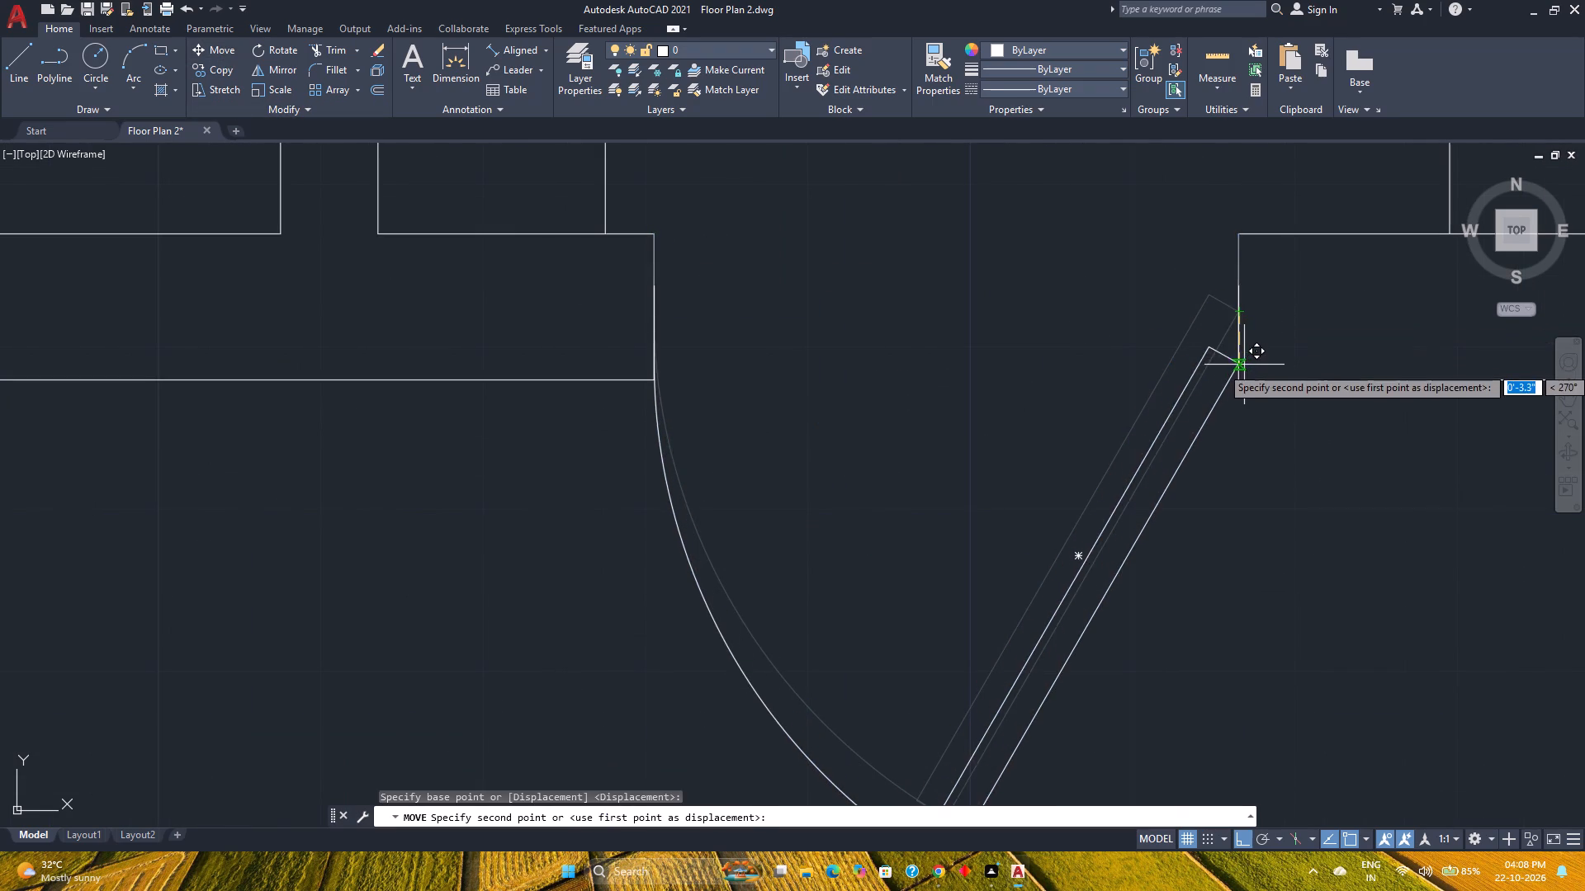
{"action": "left_click", "coordinate": [1243, 384]}
Narrow the vestibule closet door to 2'-4.8", bringing its closing end just inside the opening's west jamb.
{"action": "scroll", "coordinate": [777, 443], "scroll_direction": "down", "scroll_amount": 4}
{"action": "middle_click_drag", "start_coordinate": [604, 483], "coordinate": [613, 483]}
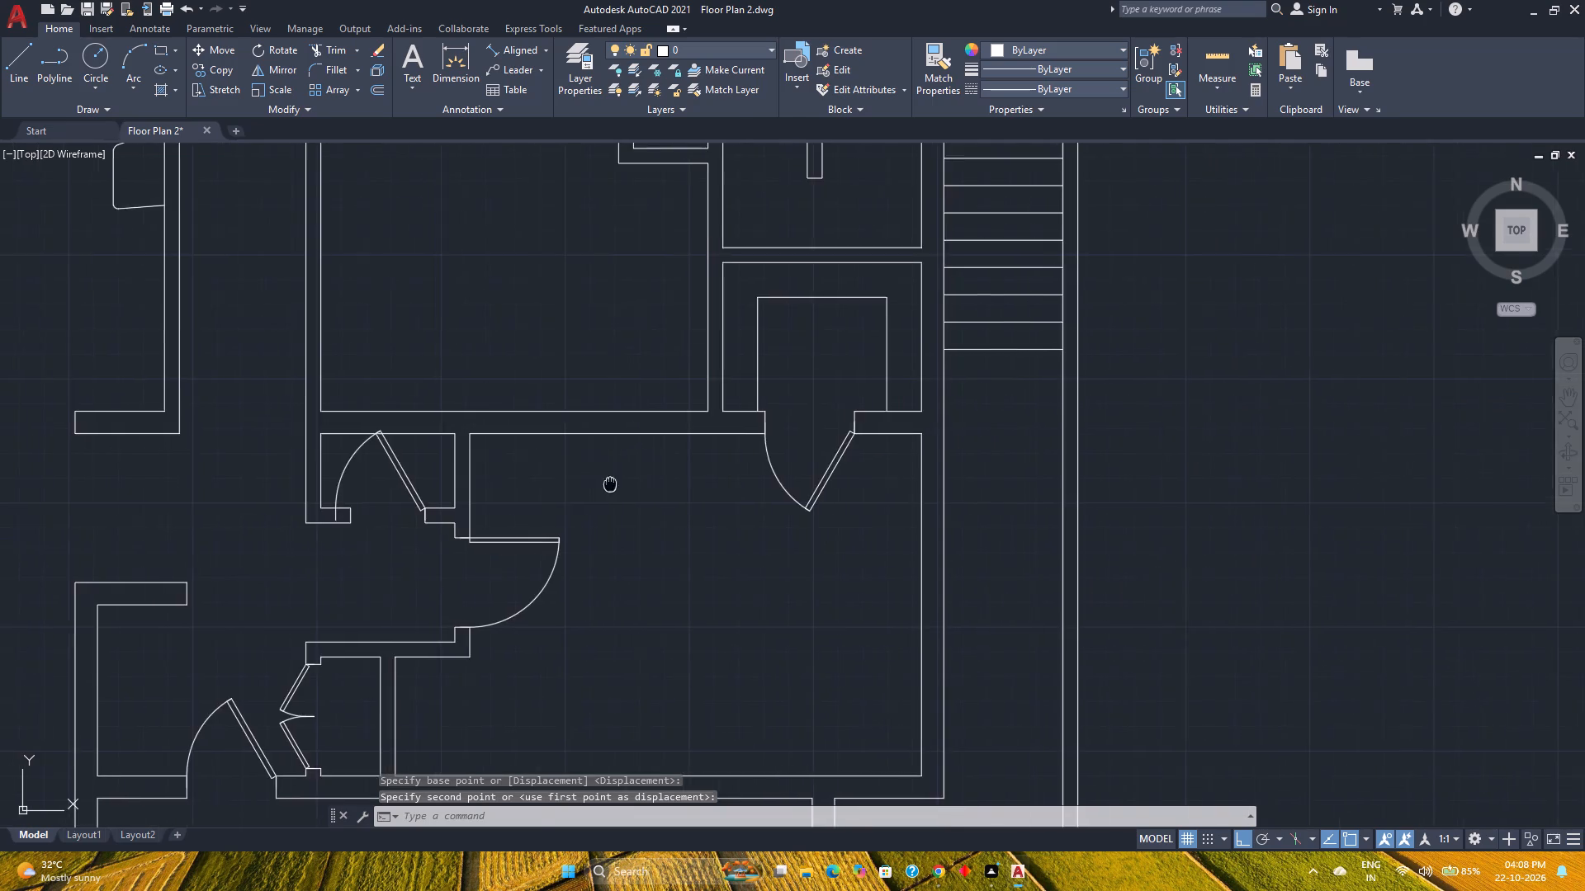
{"action": "middle_click_drag", "start_coordinate": [613, 483], "coordinate": [1076, 460]}
{"action": "middle_click", "coordinate": [1076, 460]}
{"action": "left_click", "coordinate": [884, 465]}
{"action": "left_click", "coordinate": [839, 468]}
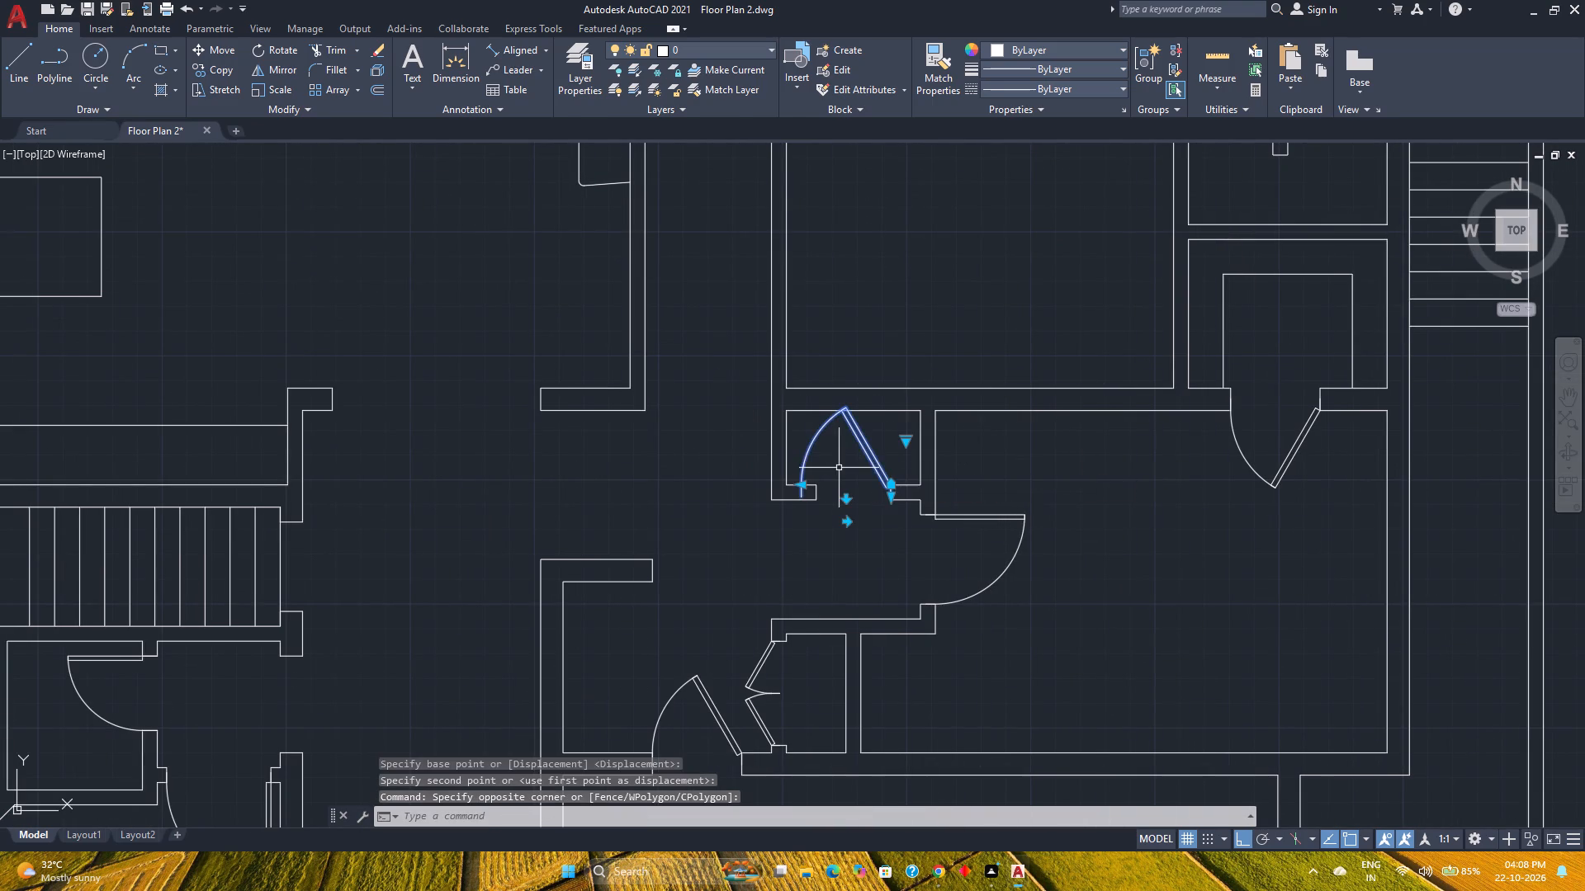
{"action": "scroll", "coordinate": [794, 478], "scroll_direction": "up", "scroll_amount": 3}
{"action": "left_click", "coordinate": [820, 501]}
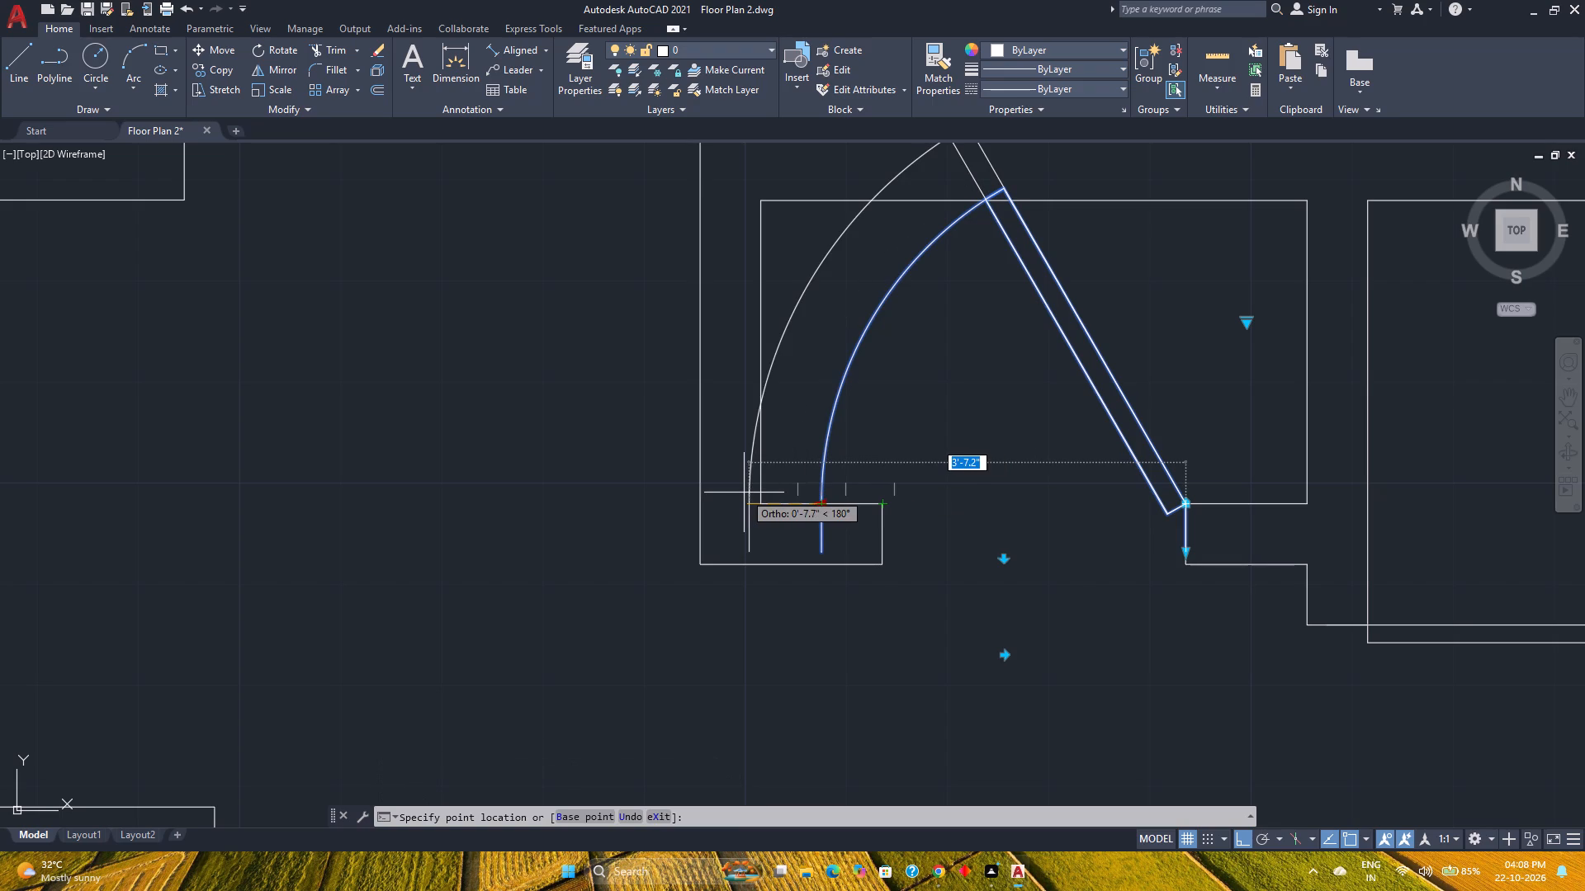
{"action": "left_click", "coordinate": [885, 503]}
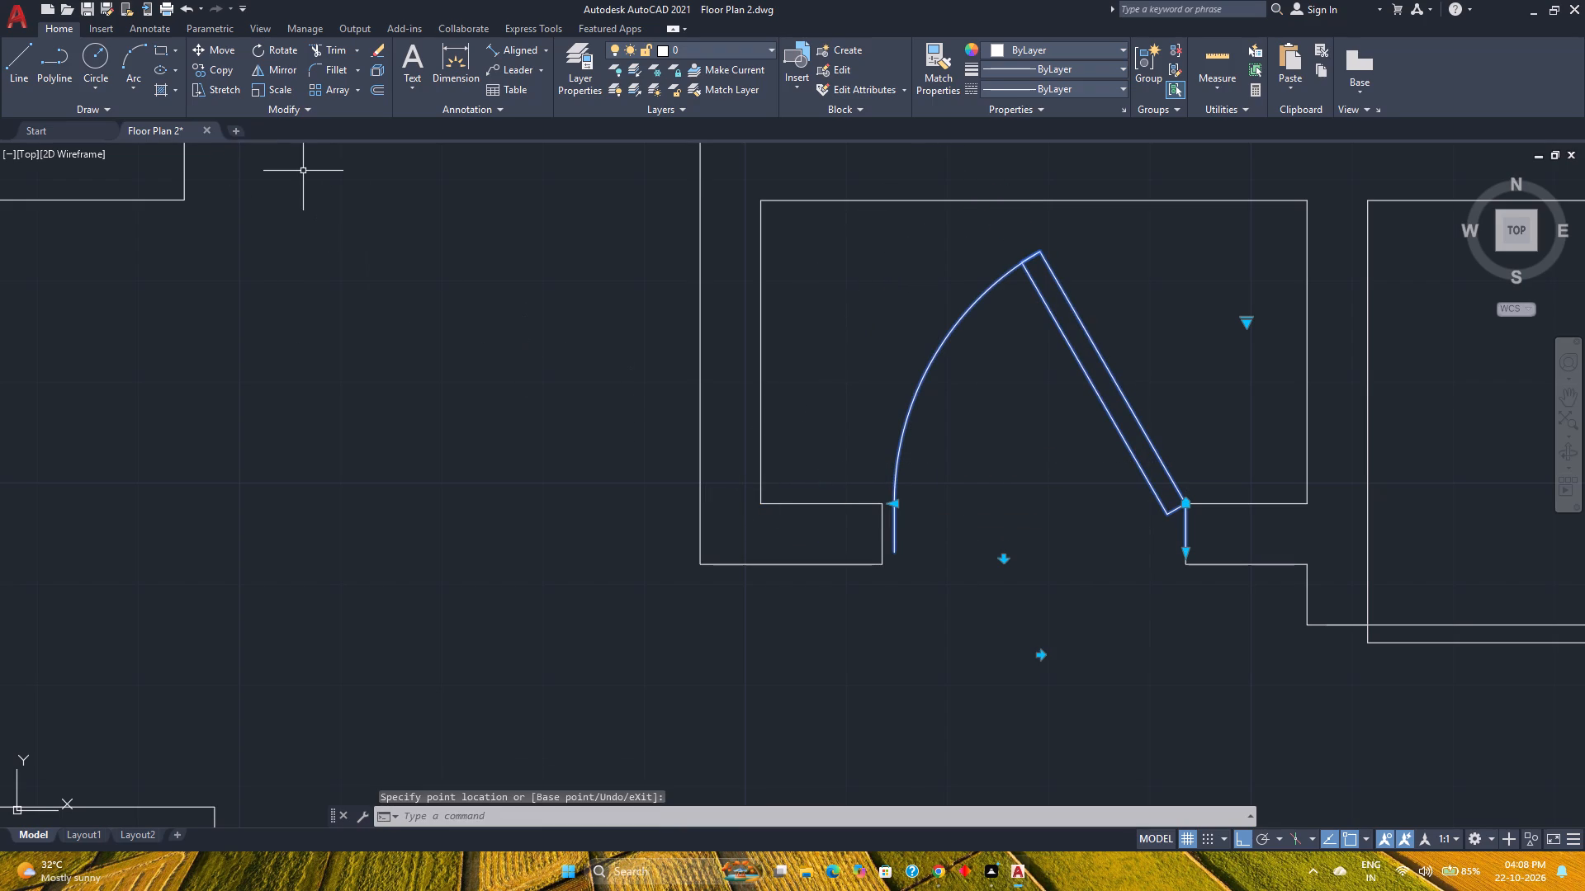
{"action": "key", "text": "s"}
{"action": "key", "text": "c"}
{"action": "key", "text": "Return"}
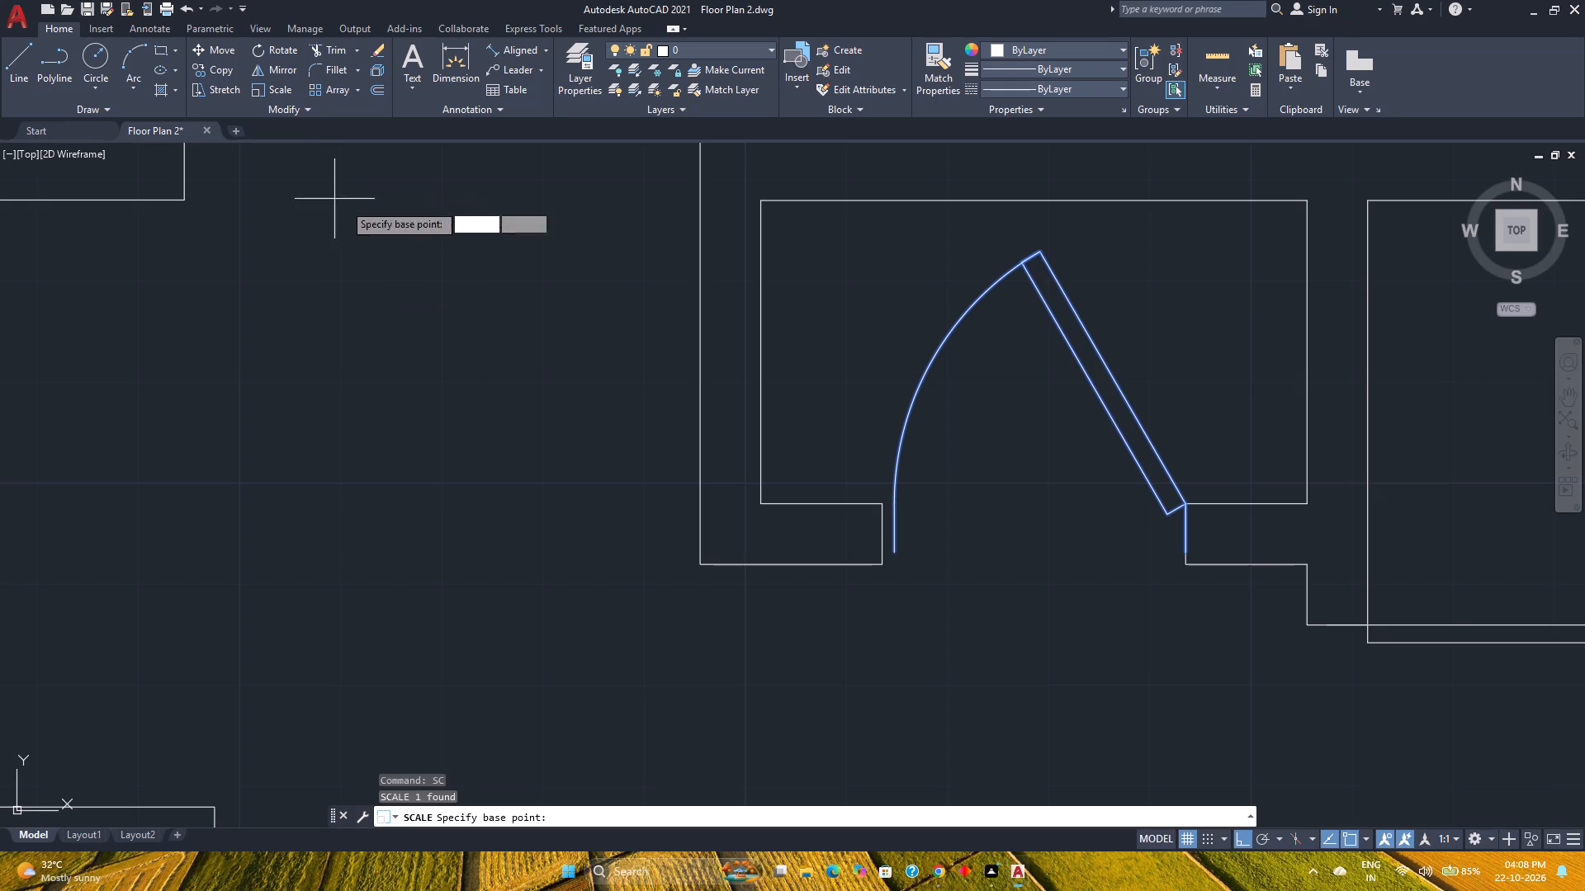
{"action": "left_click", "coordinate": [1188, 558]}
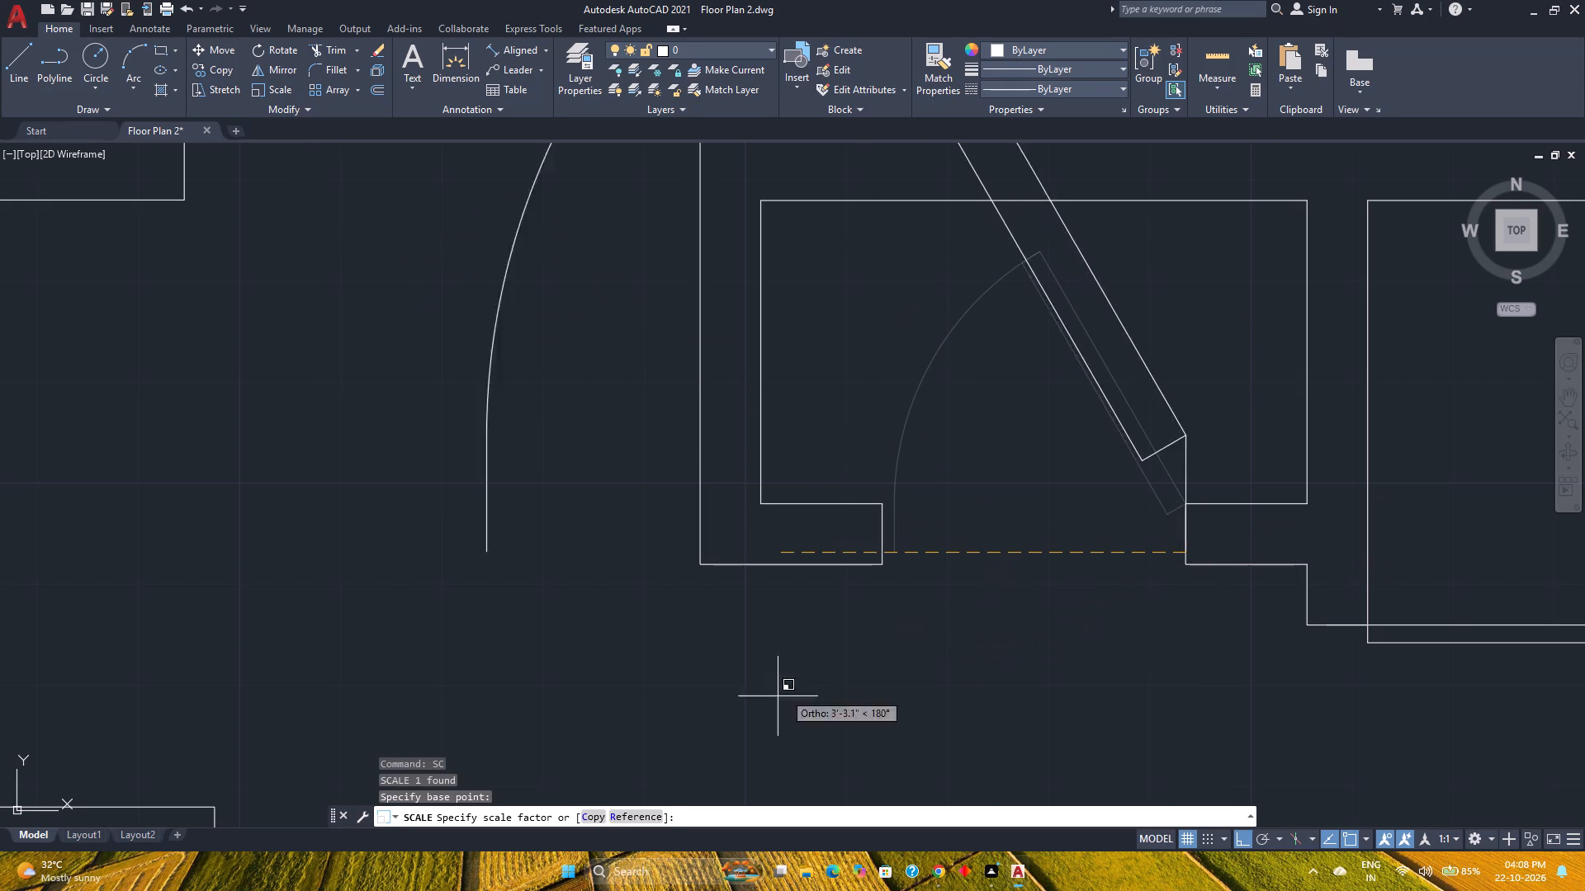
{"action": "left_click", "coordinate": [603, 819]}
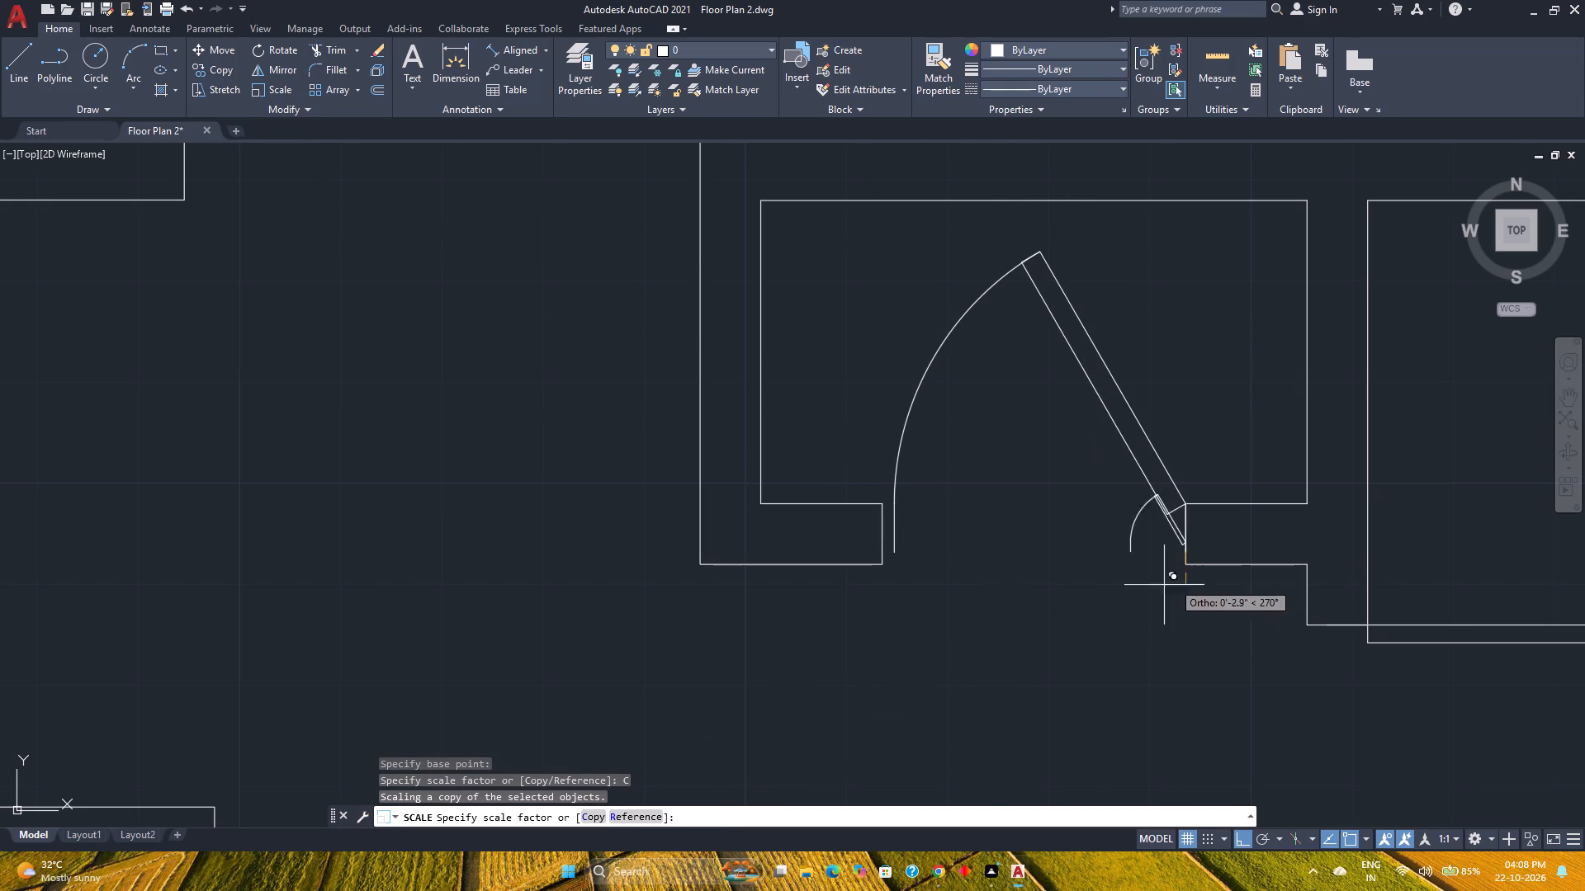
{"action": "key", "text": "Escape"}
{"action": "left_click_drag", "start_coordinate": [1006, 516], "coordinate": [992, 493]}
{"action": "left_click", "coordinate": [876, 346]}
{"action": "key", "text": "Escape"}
Scale the vestibule closet door by reference from its east hinge end, stretching its width to meet the opening's west jamb.
{"action": "left_click", "coordinate": [963, 522]}
{"action": "left_click", "coordinate": [899, 349]}
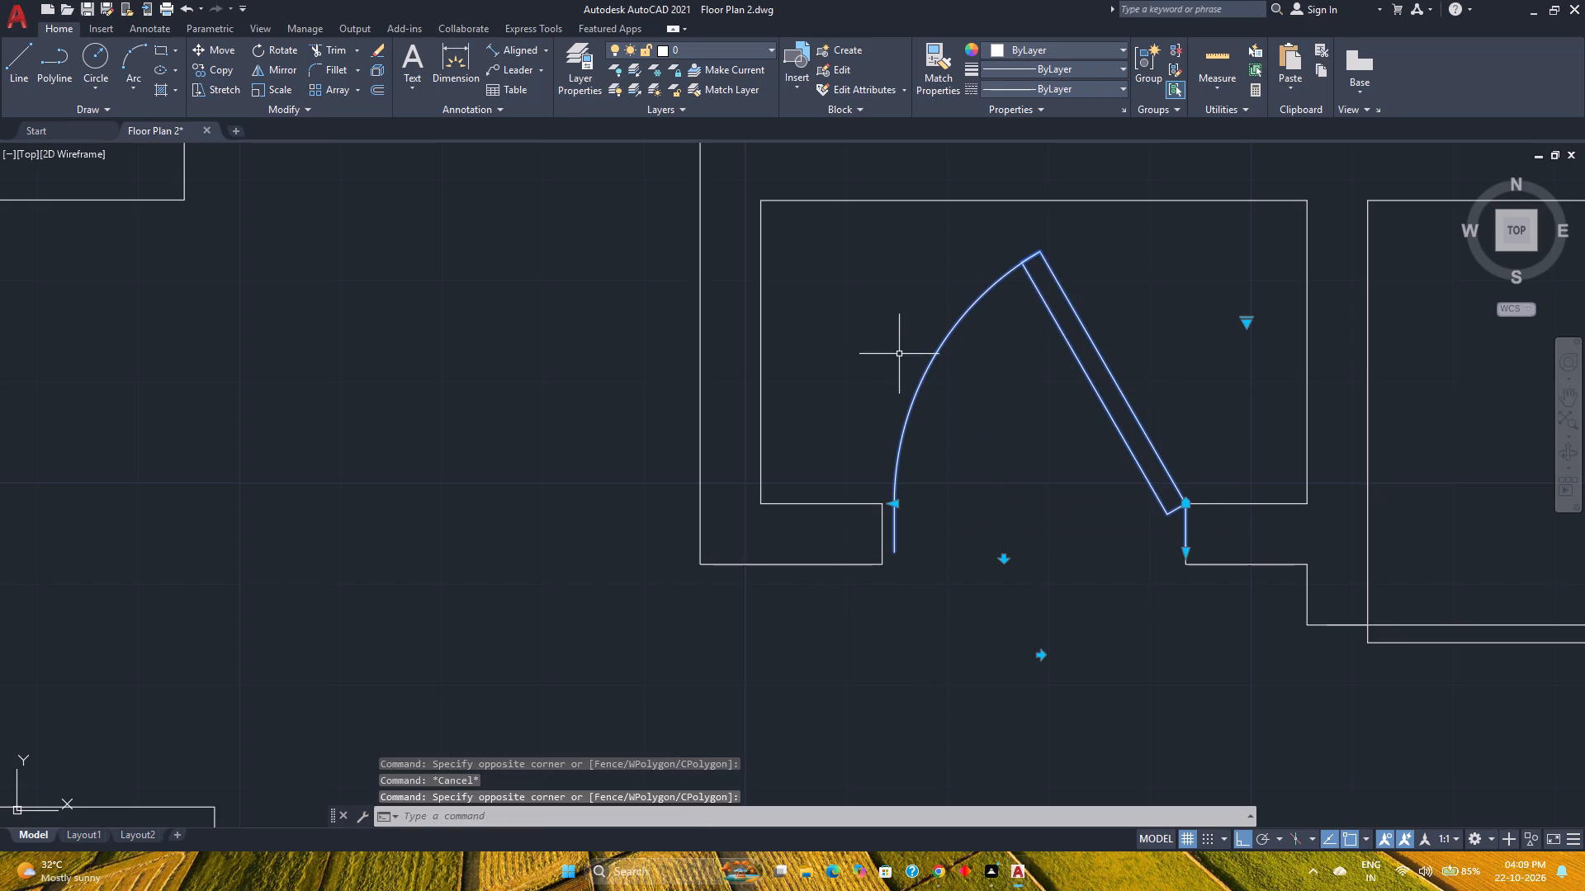
{"action": "type", "text": "sc"}
{"action": "key", "text": "Return"}
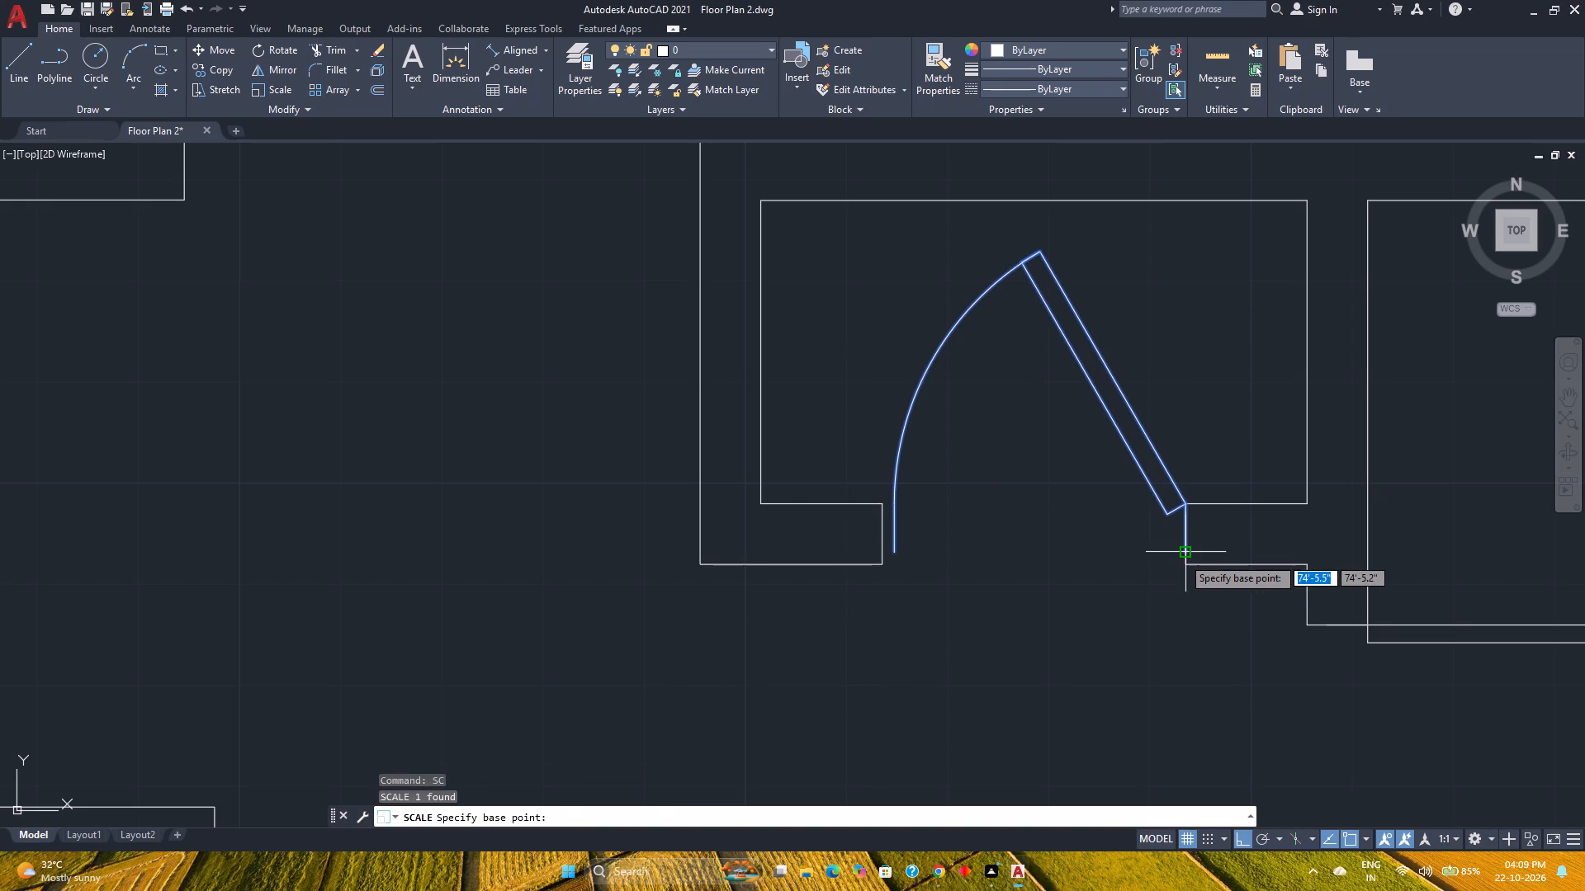
{"action": "left_click", "coordinate": [1187, 556]}
{"action": "left_click", "coordinate": [644, 817]}
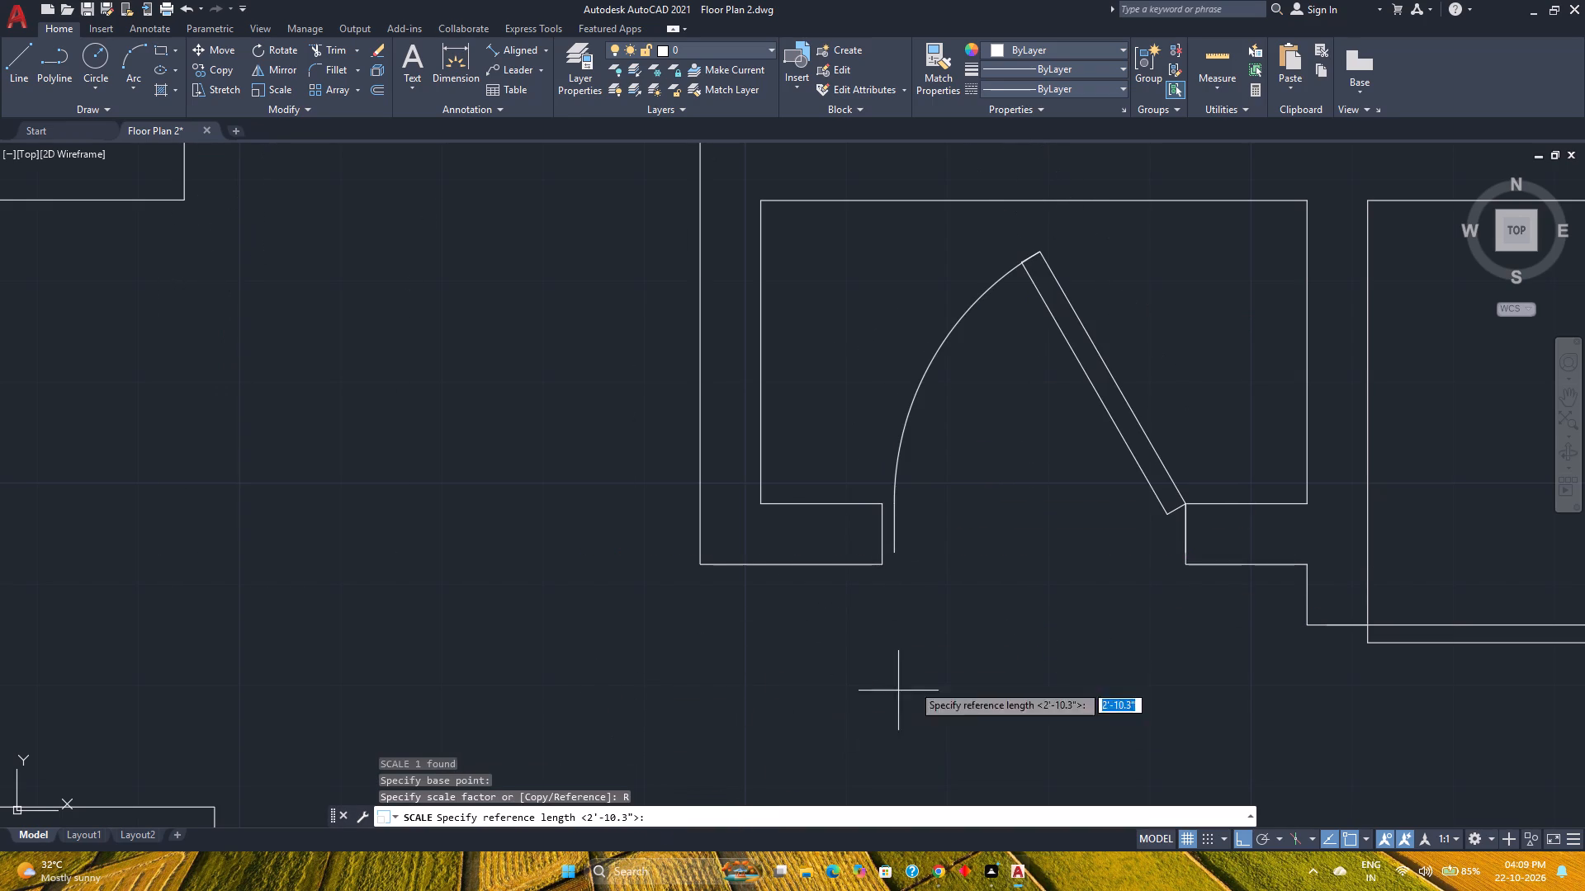
{"action": "left_click", "coordinate": [1181, 552]}
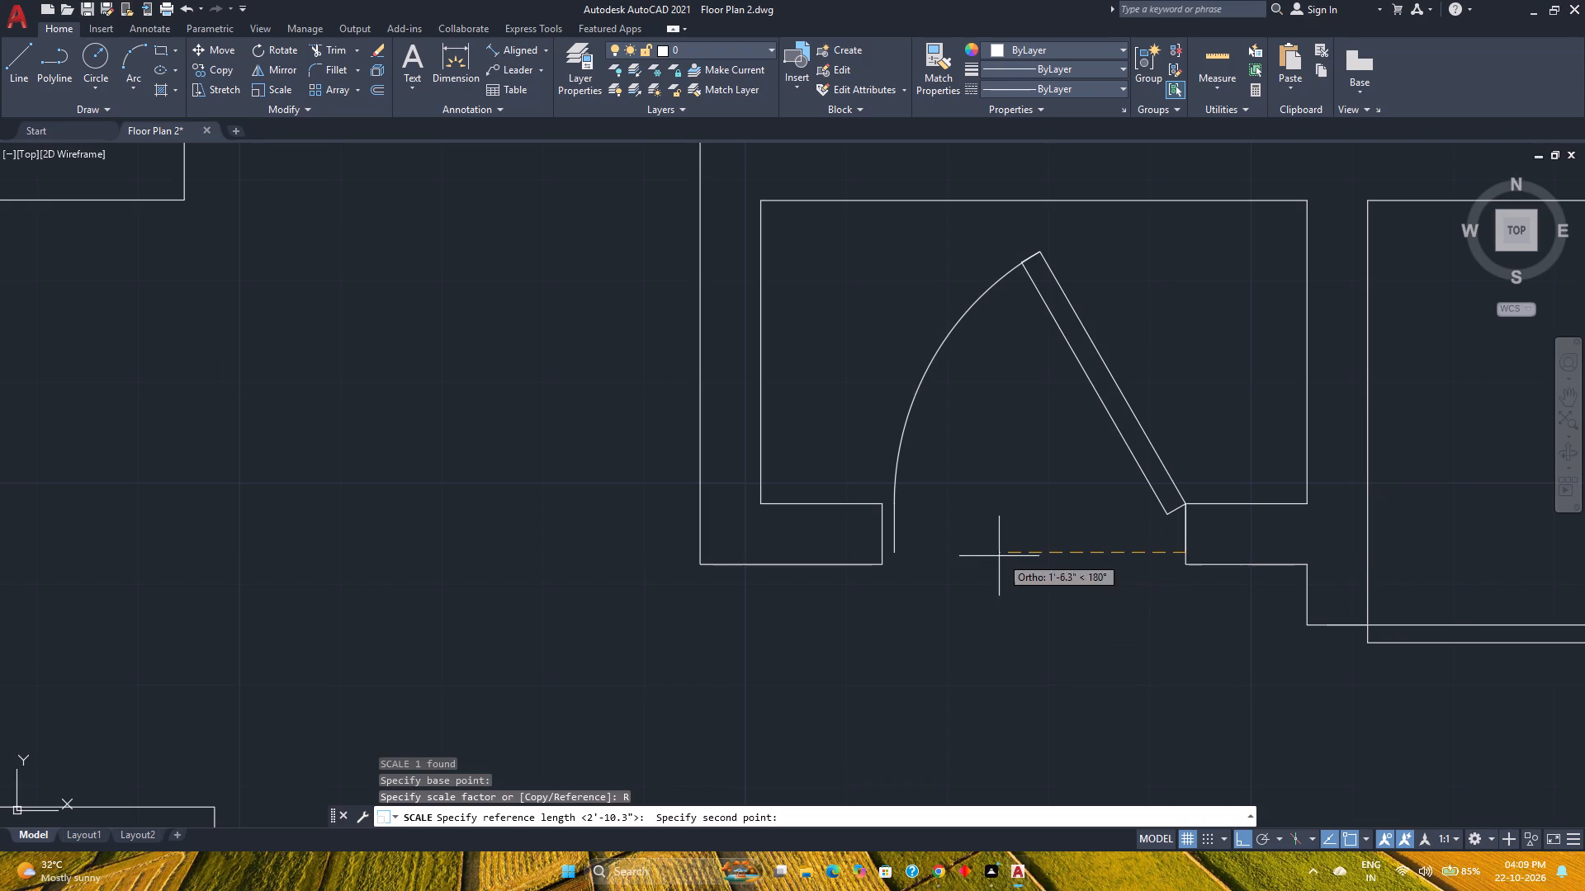
{"action": "left_click", "coordinate": [898, 551]}
{"action": "scroll", "coordinate": [898, 551], "scroll_direction": "up", "scroll_amount": 3}
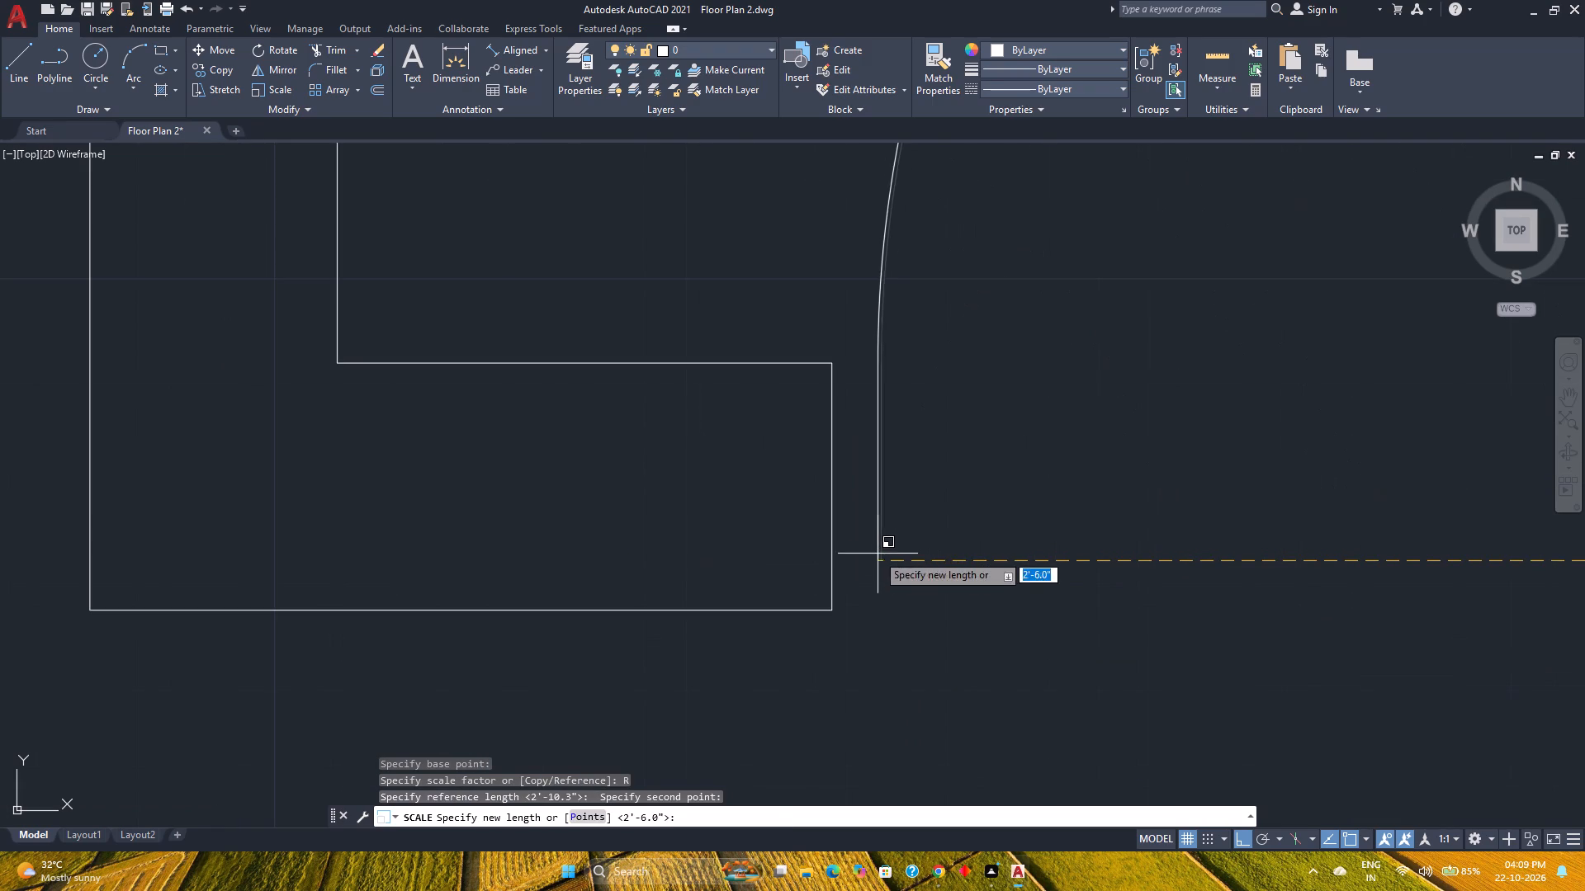
{"action": "left_click", "coordinate": [833, 567]}
{"action": "scroll", "coordinate": [939, 579], "scroll_direction": "down", "scroll_amount": 4}
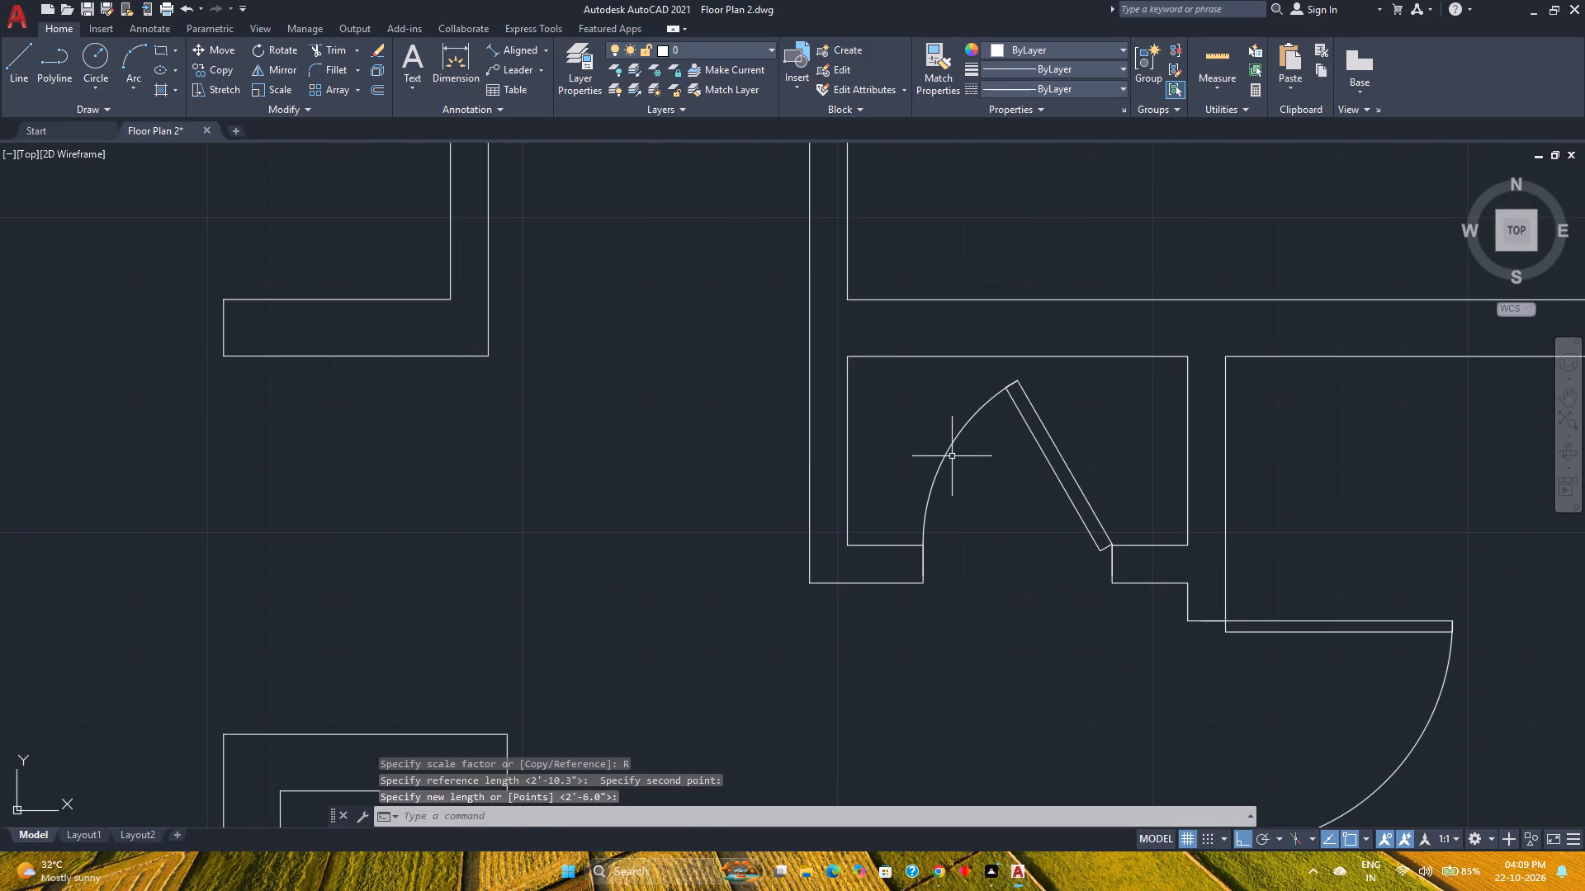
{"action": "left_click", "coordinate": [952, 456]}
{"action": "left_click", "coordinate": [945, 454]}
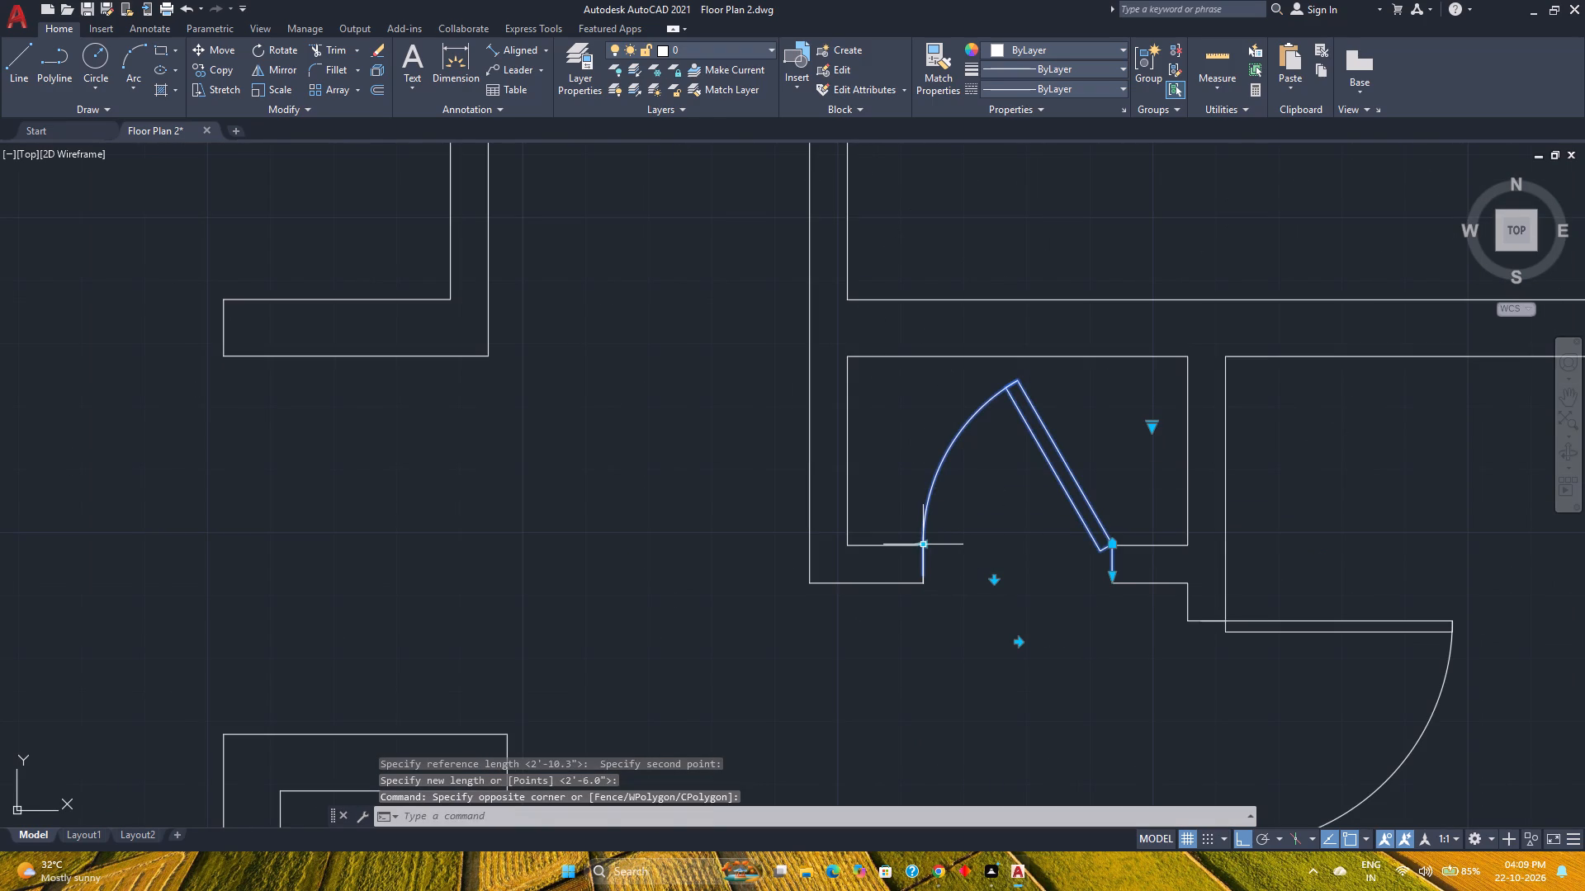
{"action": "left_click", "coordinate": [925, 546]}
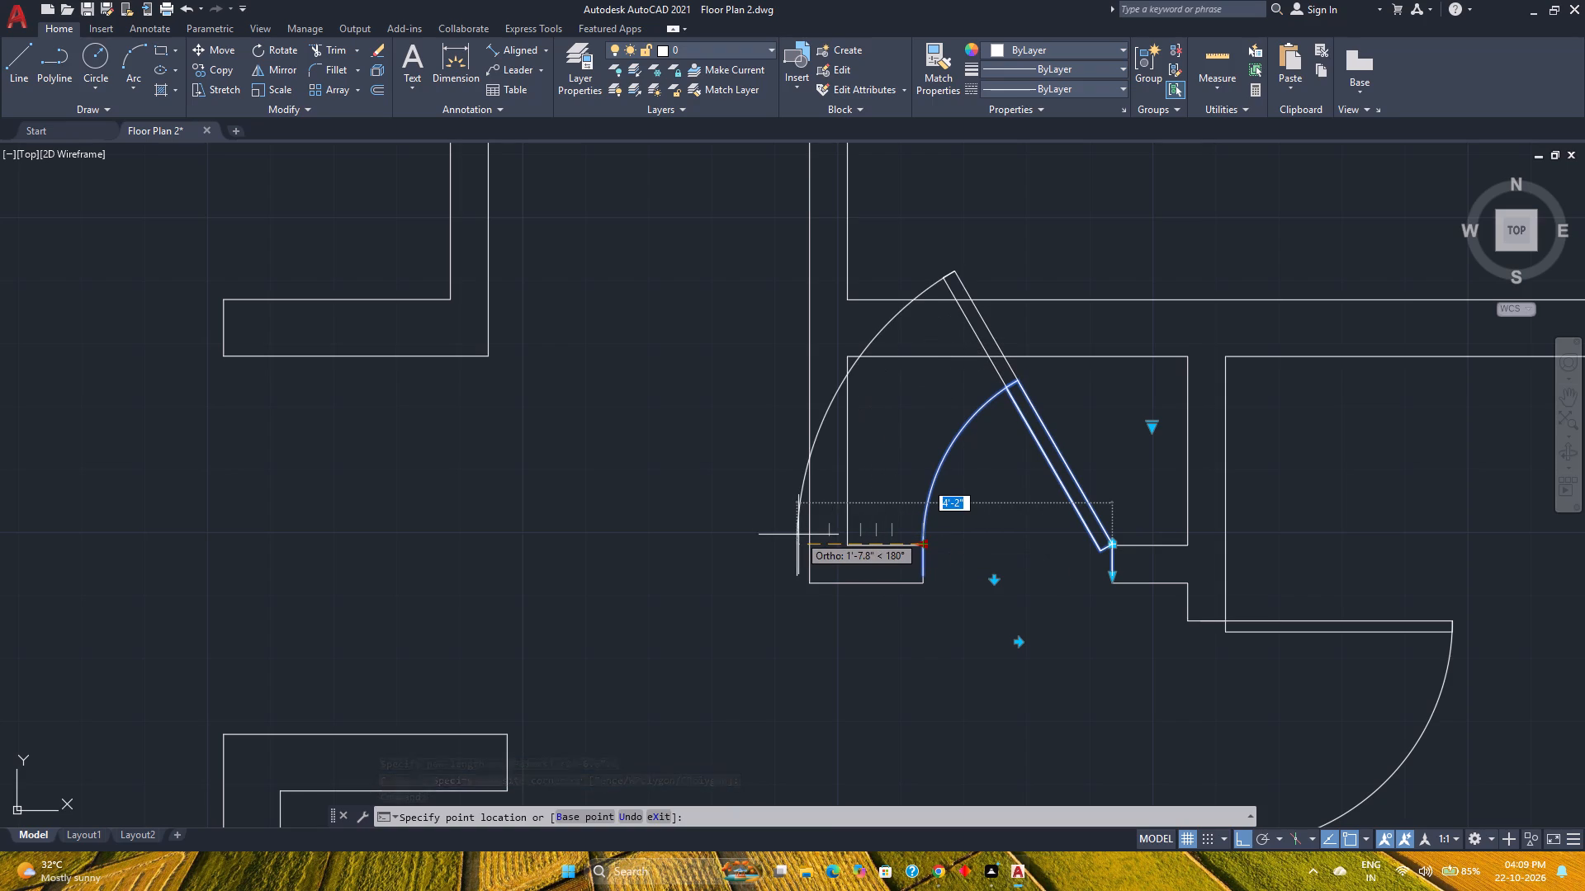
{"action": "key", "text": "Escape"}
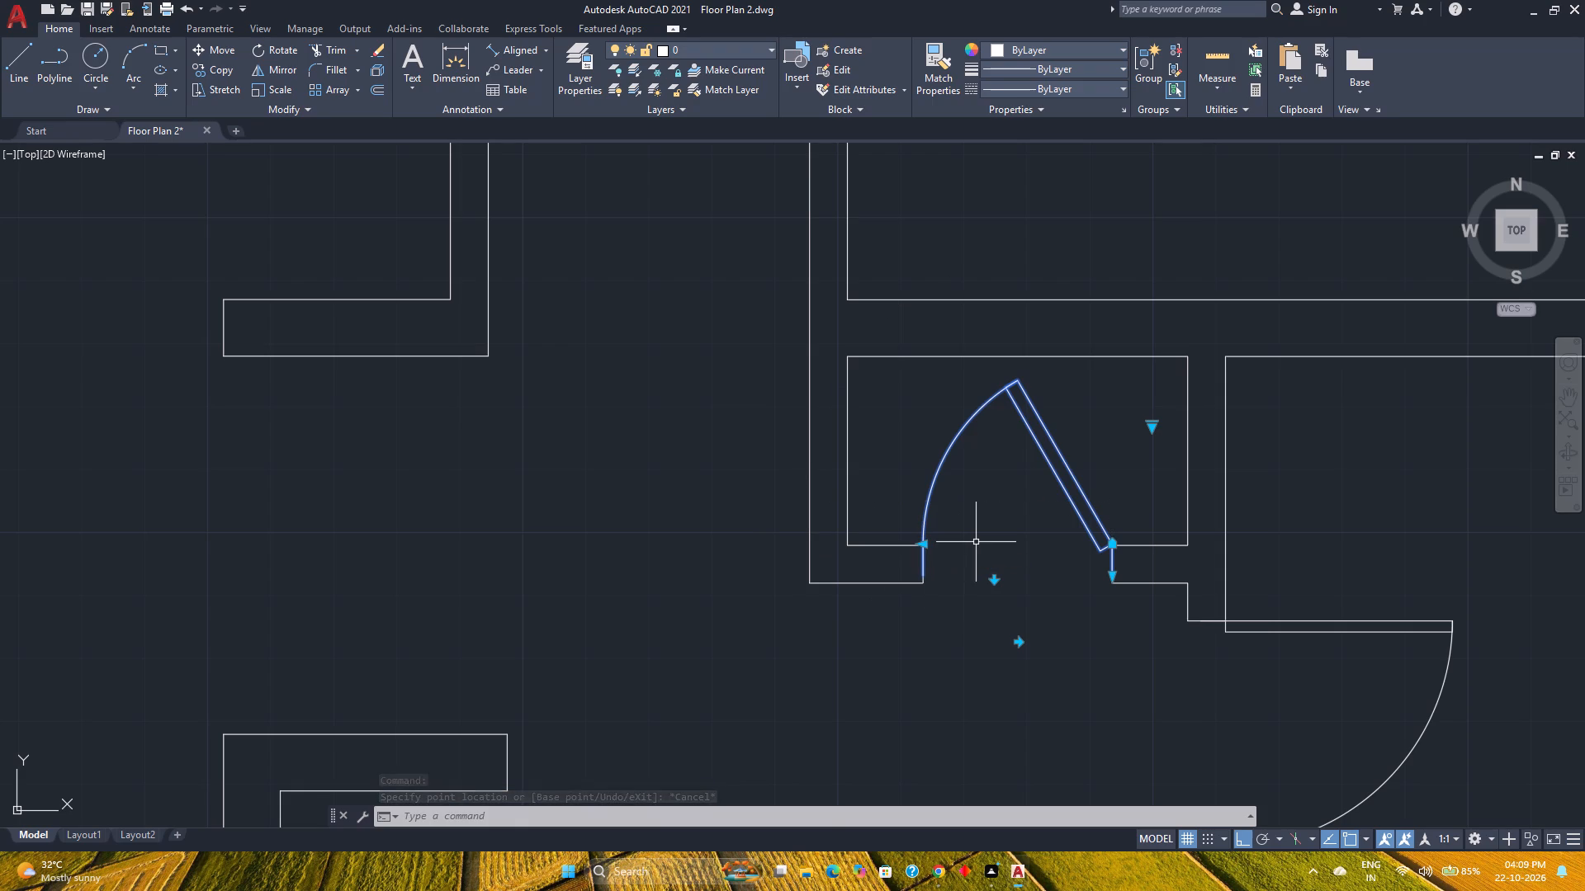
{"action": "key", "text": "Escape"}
Flip the vestibule closet door to swing south out of the closet and set its opening angle to Open 45º.
{"action": "scroll", "coordinate": [976, 542], "scroll_direction": "down", "scroll_amount": 1}
{"action": "scroll", "coordinate": [1159, 547], "scroll_direction": "down", "scroll_amount": 2}
{"action": "middle_click_drag", "start_coordinate": [1159, 547], "coordinate": [1080, 542]}
{"action": "left_click", "coordinate": [1024, 511]}
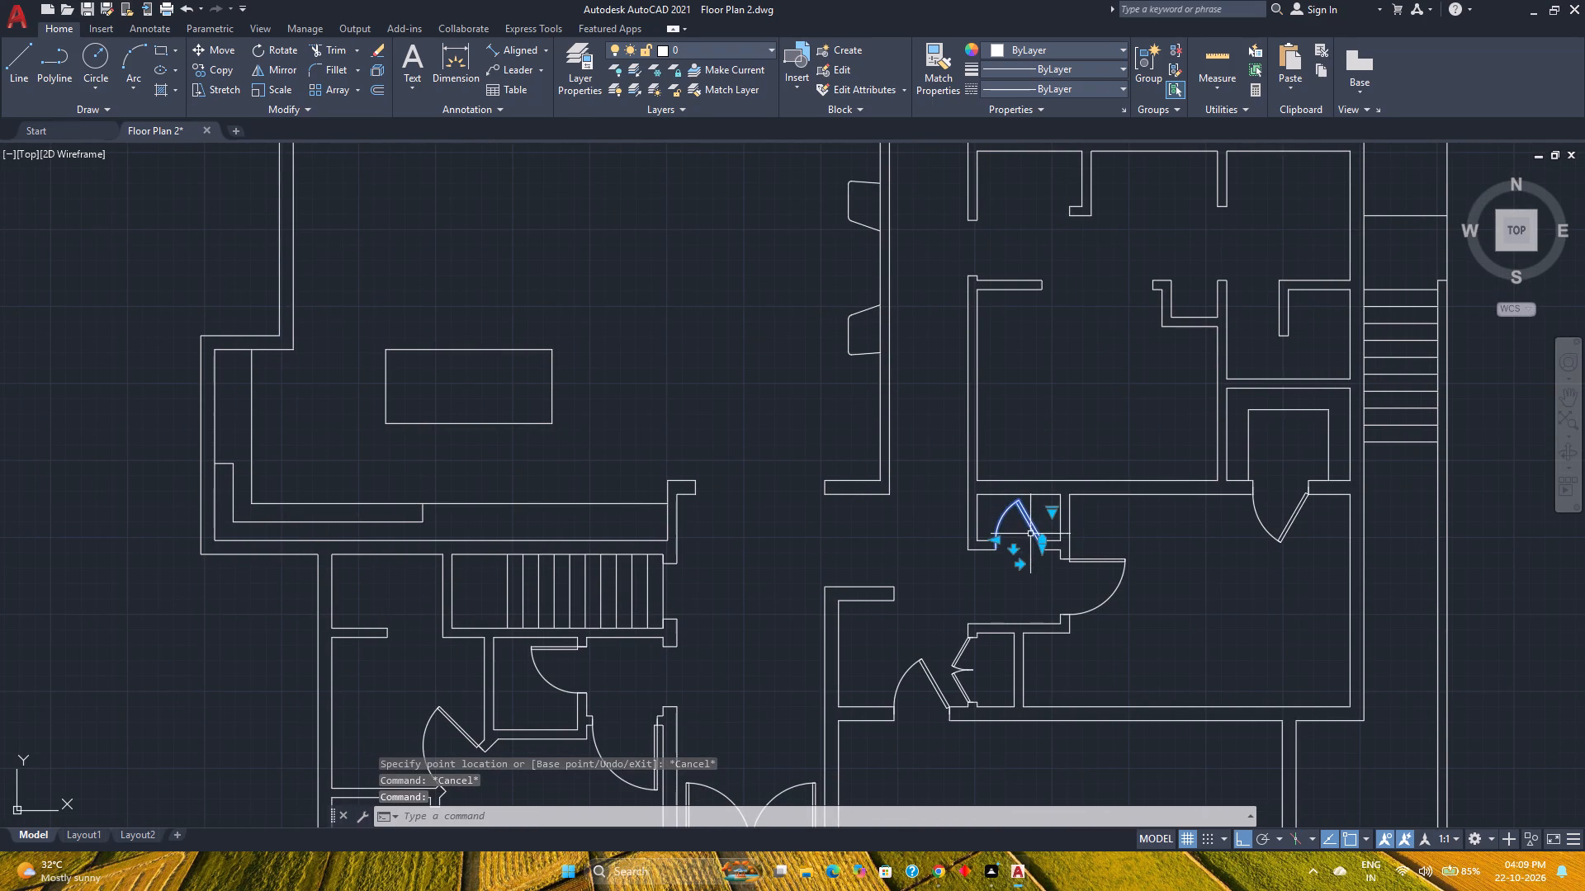
{"action": "scroll", "coordinate": [1042, 552], "scroll_direction": "up", "scroll_amount": 3}
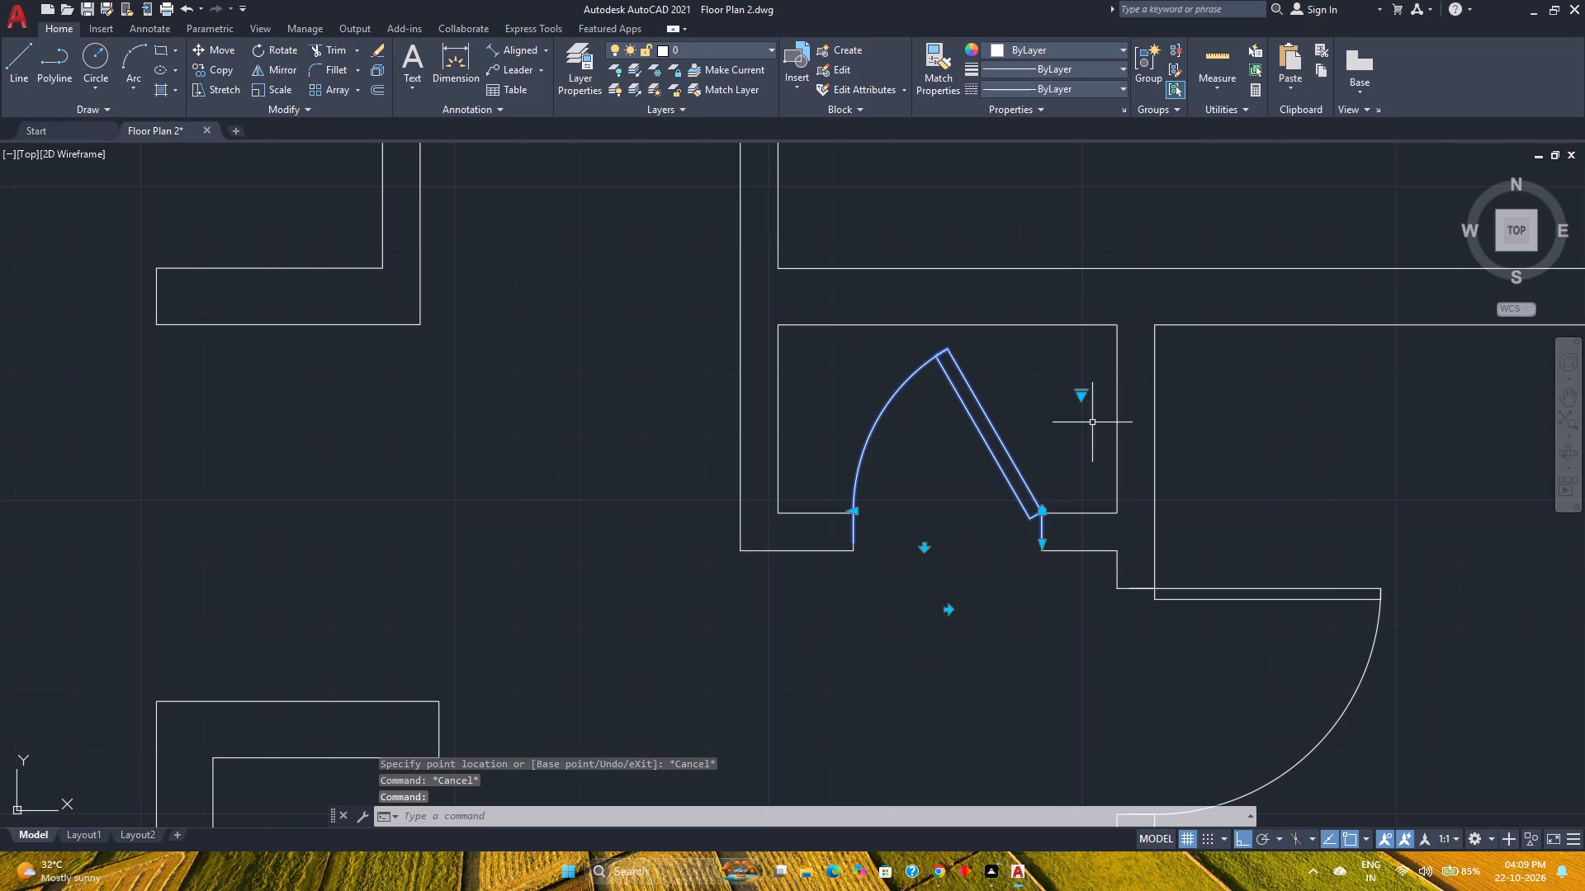
{"action": "left_click", "coordinate": [924, 547]}
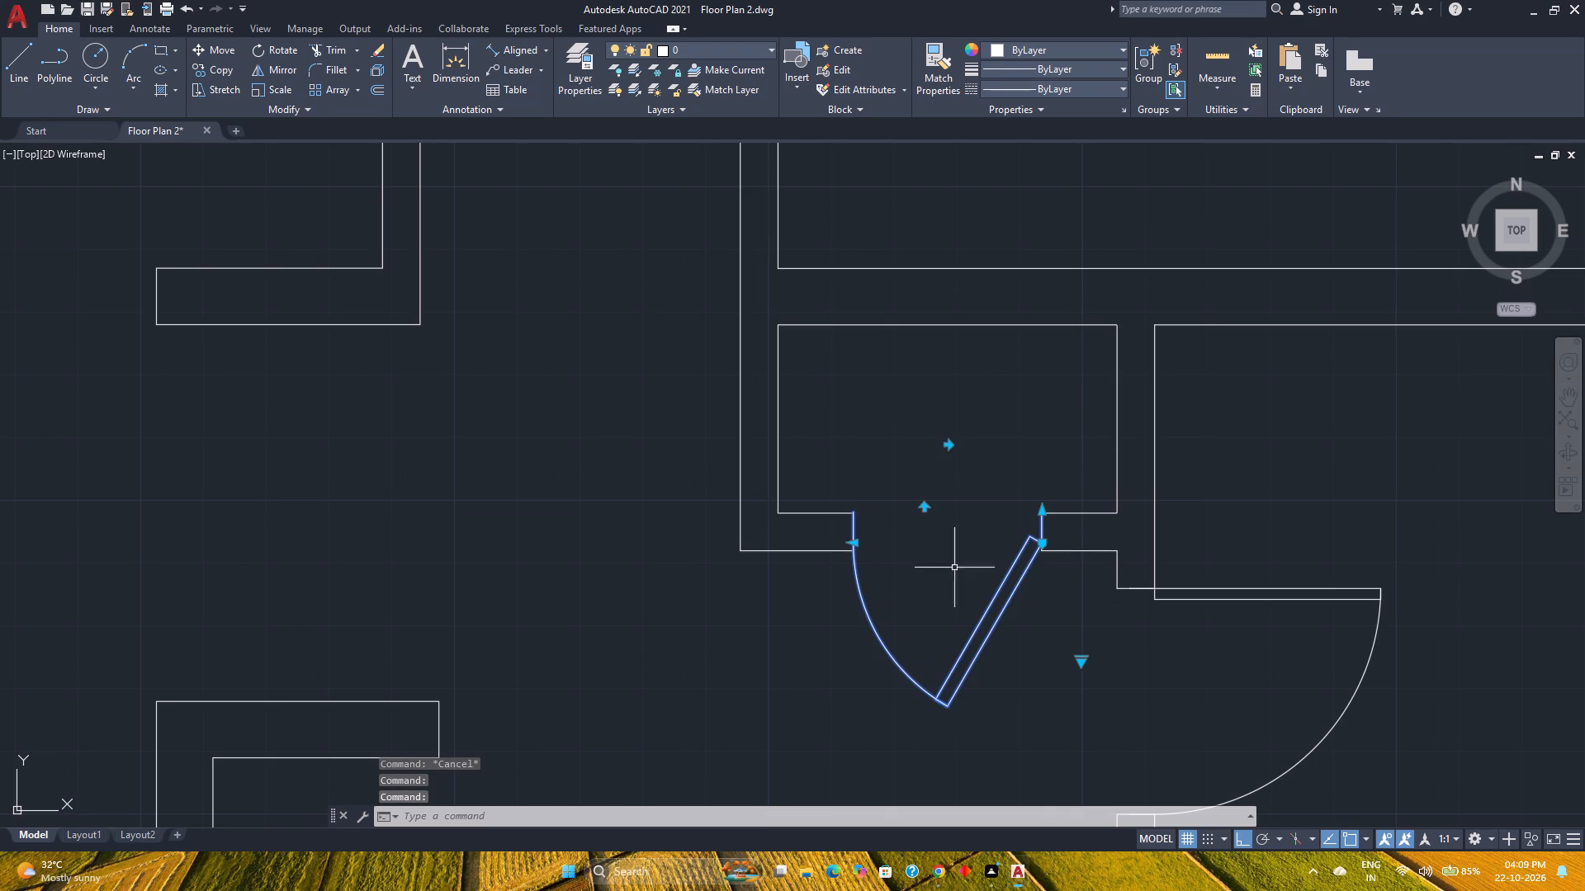
{"action": "left_click", "coordinate": [1079, 660]}
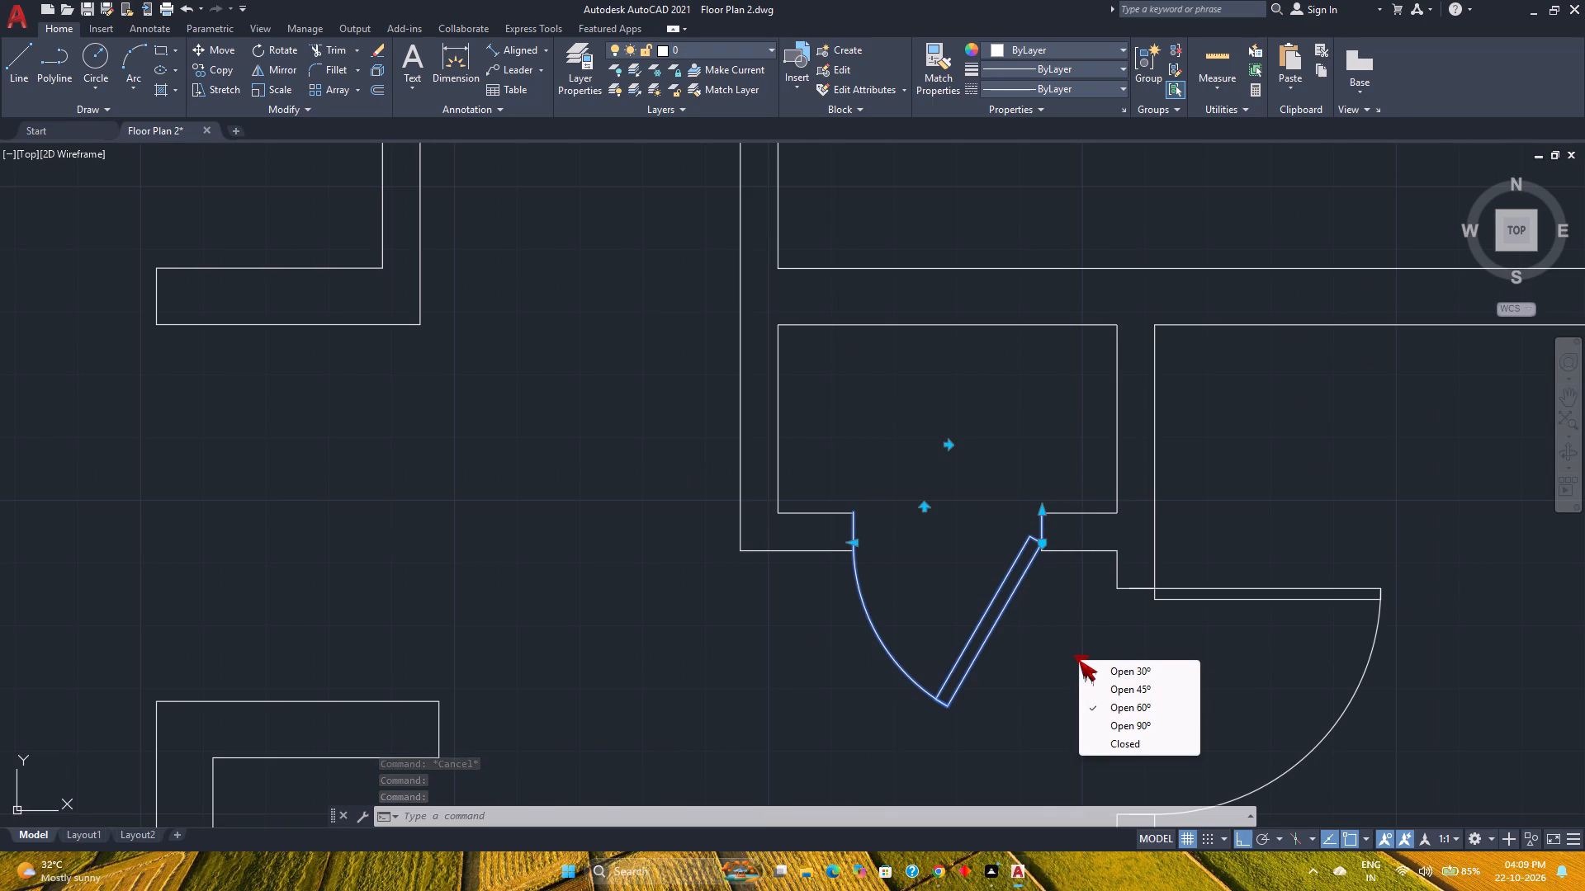
{"action": "left_click", "coordinate": [1103, 691]}
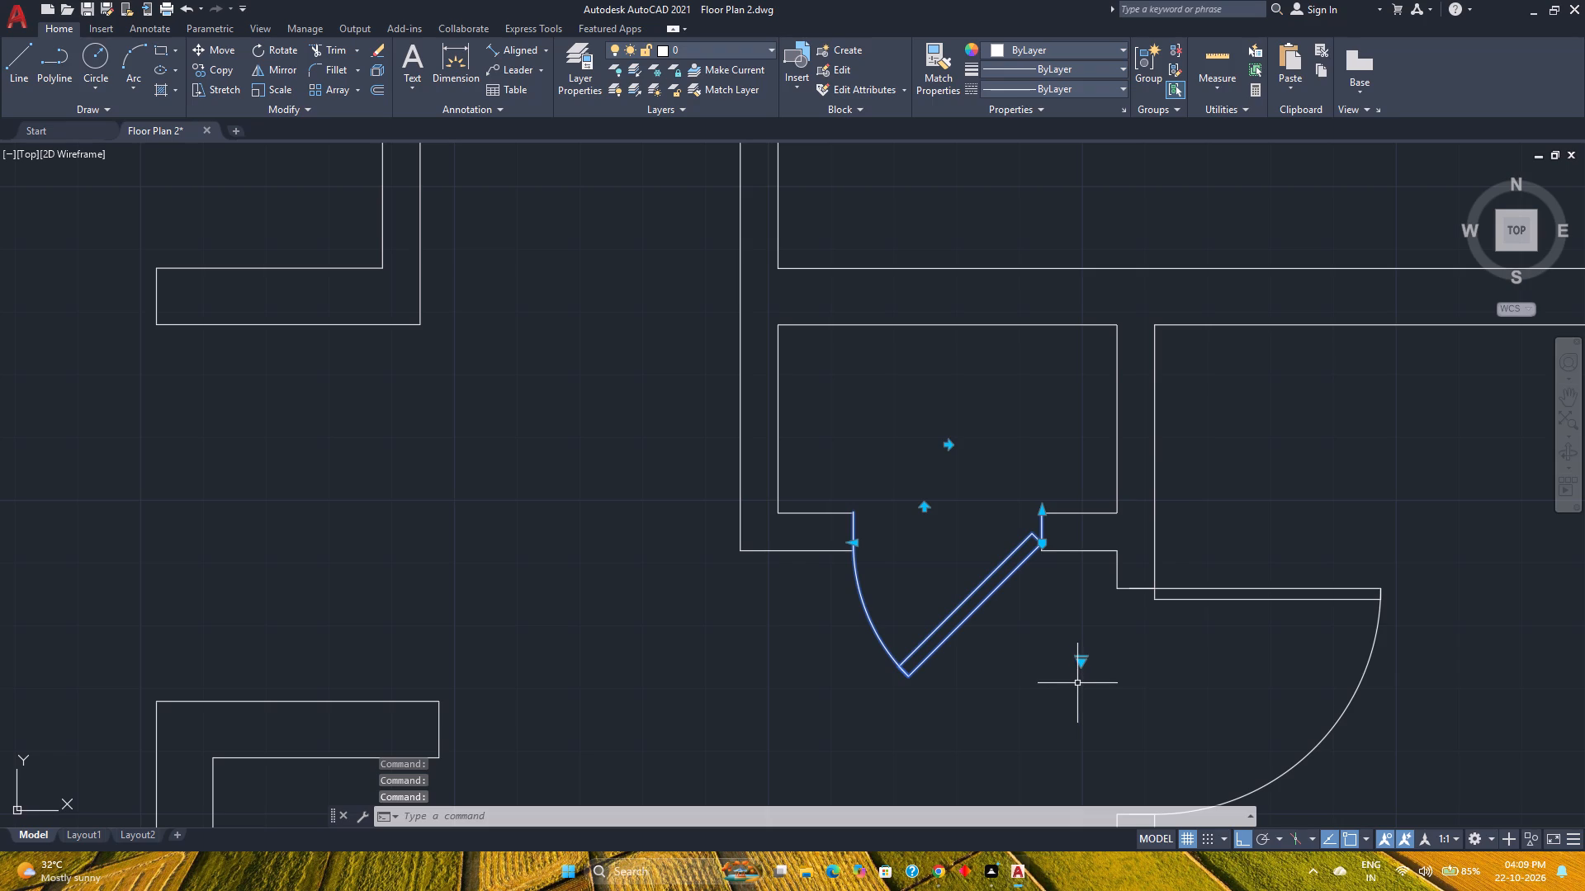
{"action": "key", "text": "Escape"}
Save the Floor Plan 2 drawing.
{"action": "key", "text": "ctrl+s"}
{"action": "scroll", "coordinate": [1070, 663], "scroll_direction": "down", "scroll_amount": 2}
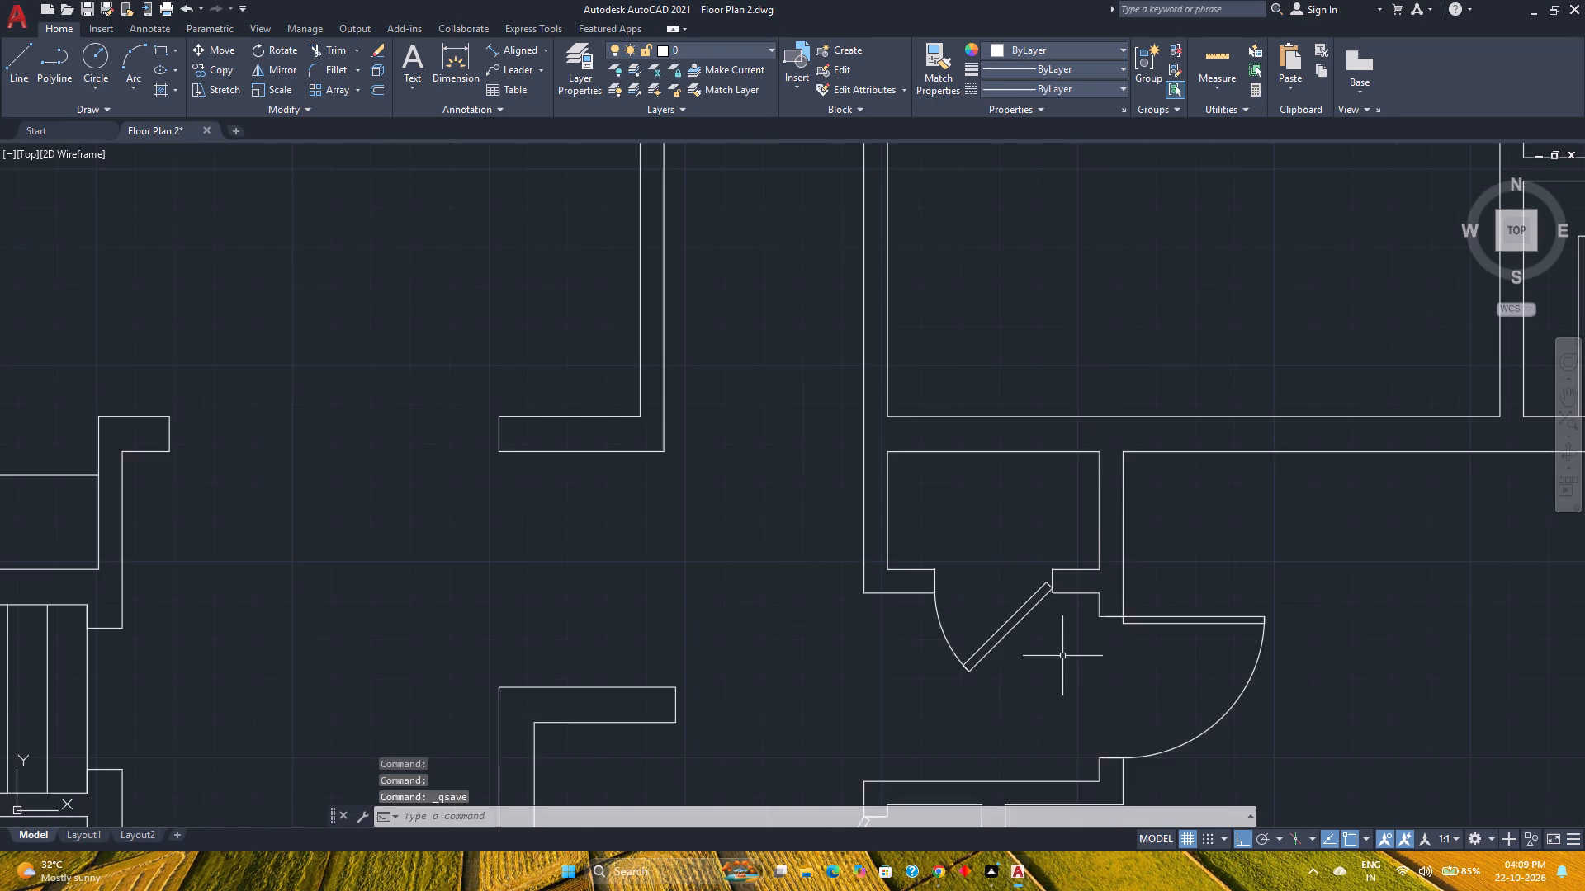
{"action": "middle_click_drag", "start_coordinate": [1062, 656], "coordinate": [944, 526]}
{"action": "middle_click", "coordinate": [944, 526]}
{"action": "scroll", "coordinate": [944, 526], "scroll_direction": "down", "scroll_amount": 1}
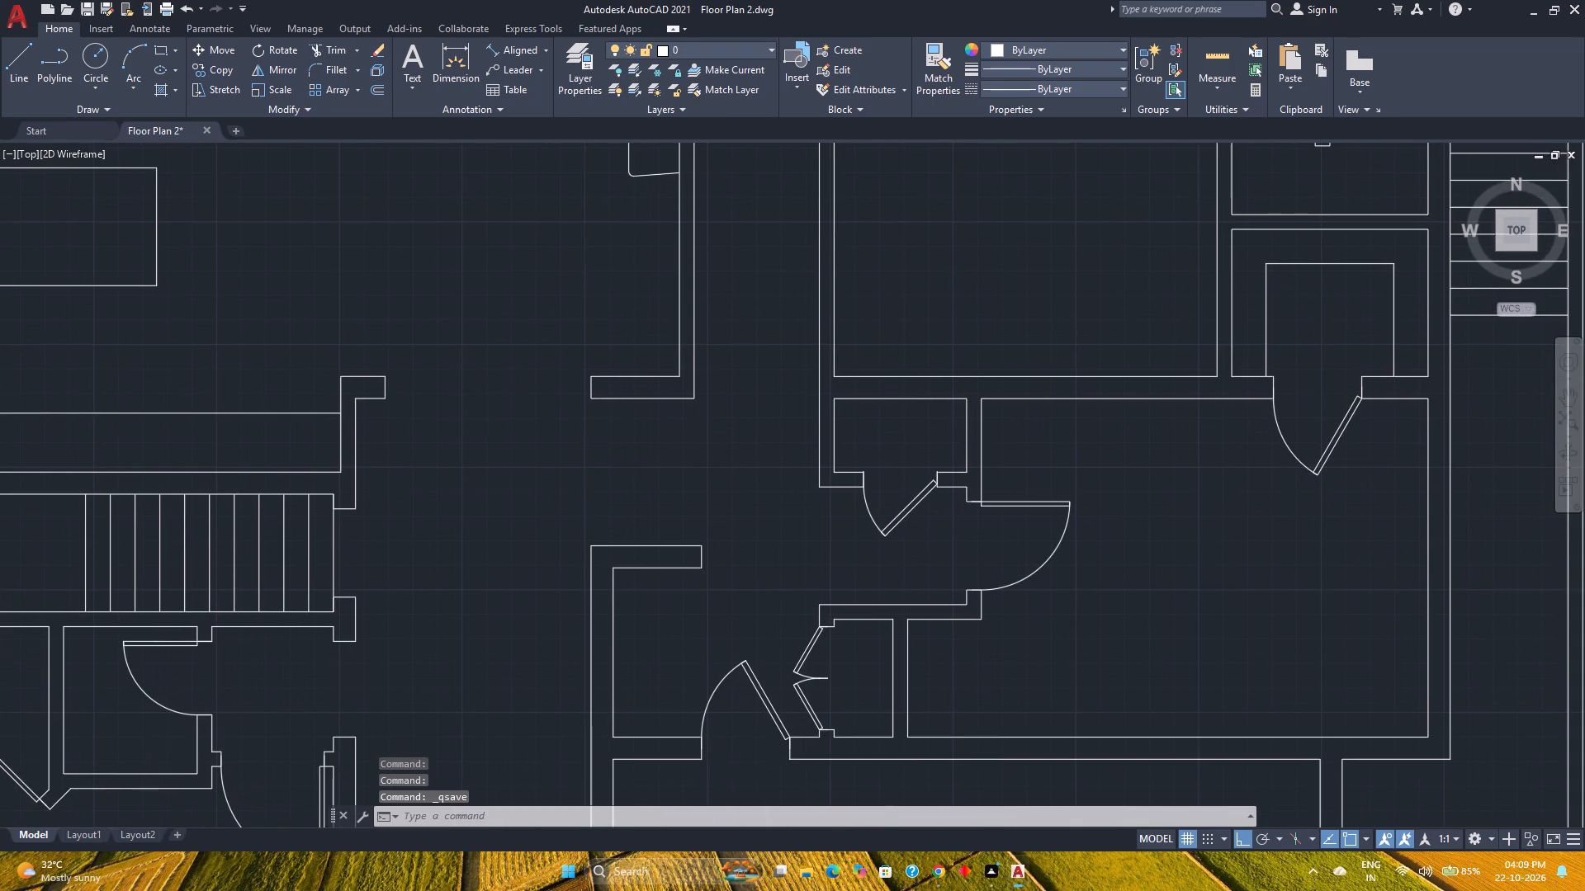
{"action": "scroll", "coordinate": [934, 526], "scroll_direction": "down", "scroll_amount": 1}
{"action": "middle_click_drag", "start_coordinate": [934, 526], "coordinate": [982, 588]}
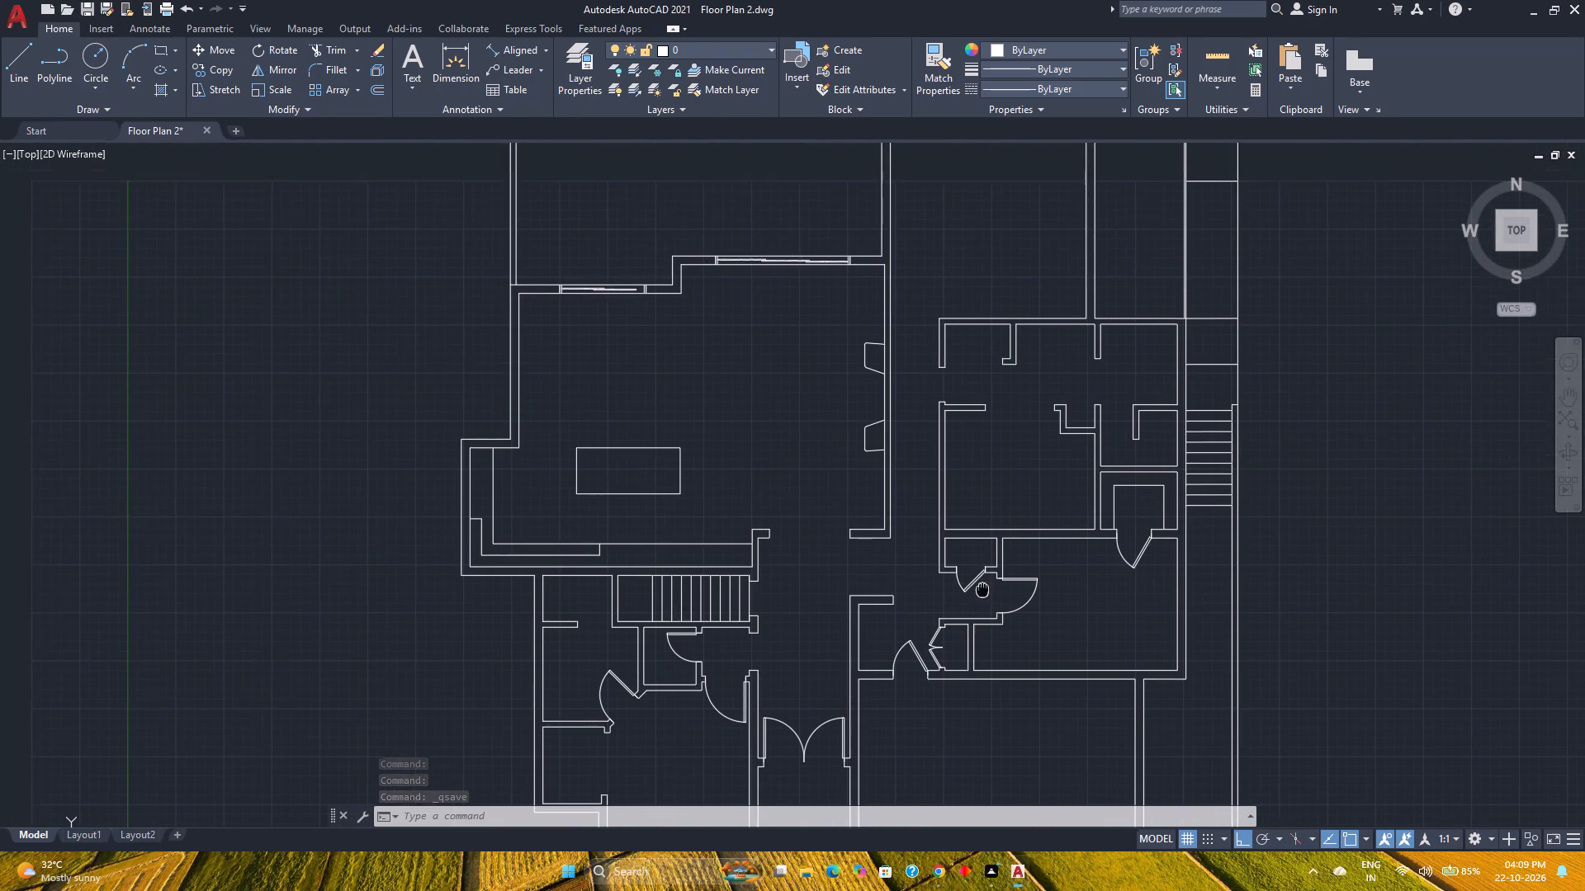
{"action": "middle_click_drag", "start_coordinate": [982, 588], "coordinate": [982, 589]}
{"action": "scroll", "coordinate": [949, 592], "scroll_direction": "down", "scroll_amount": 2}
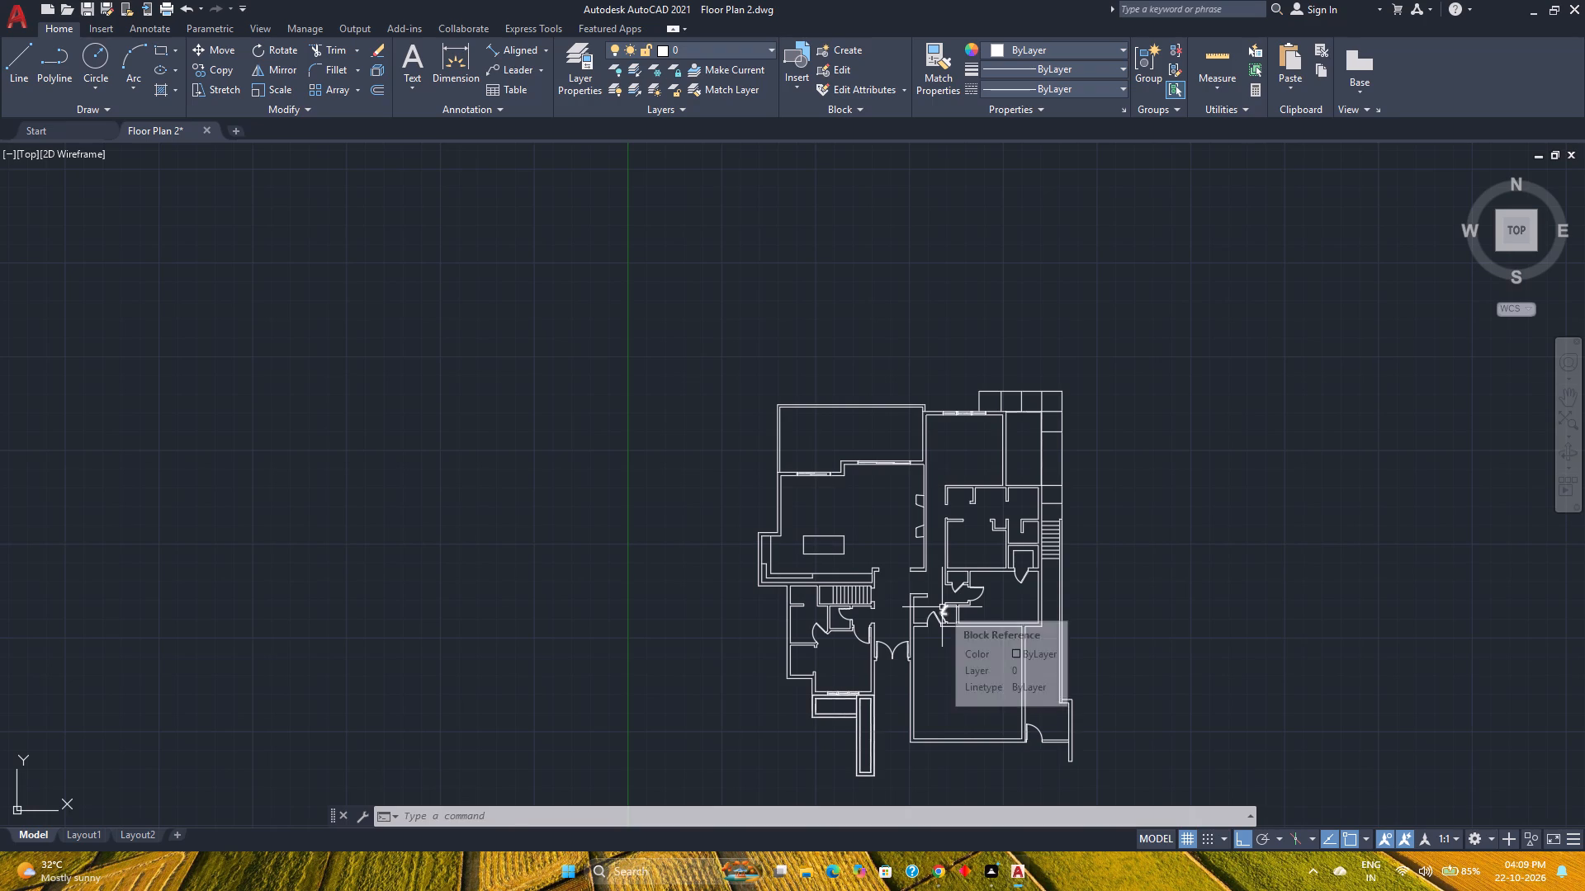
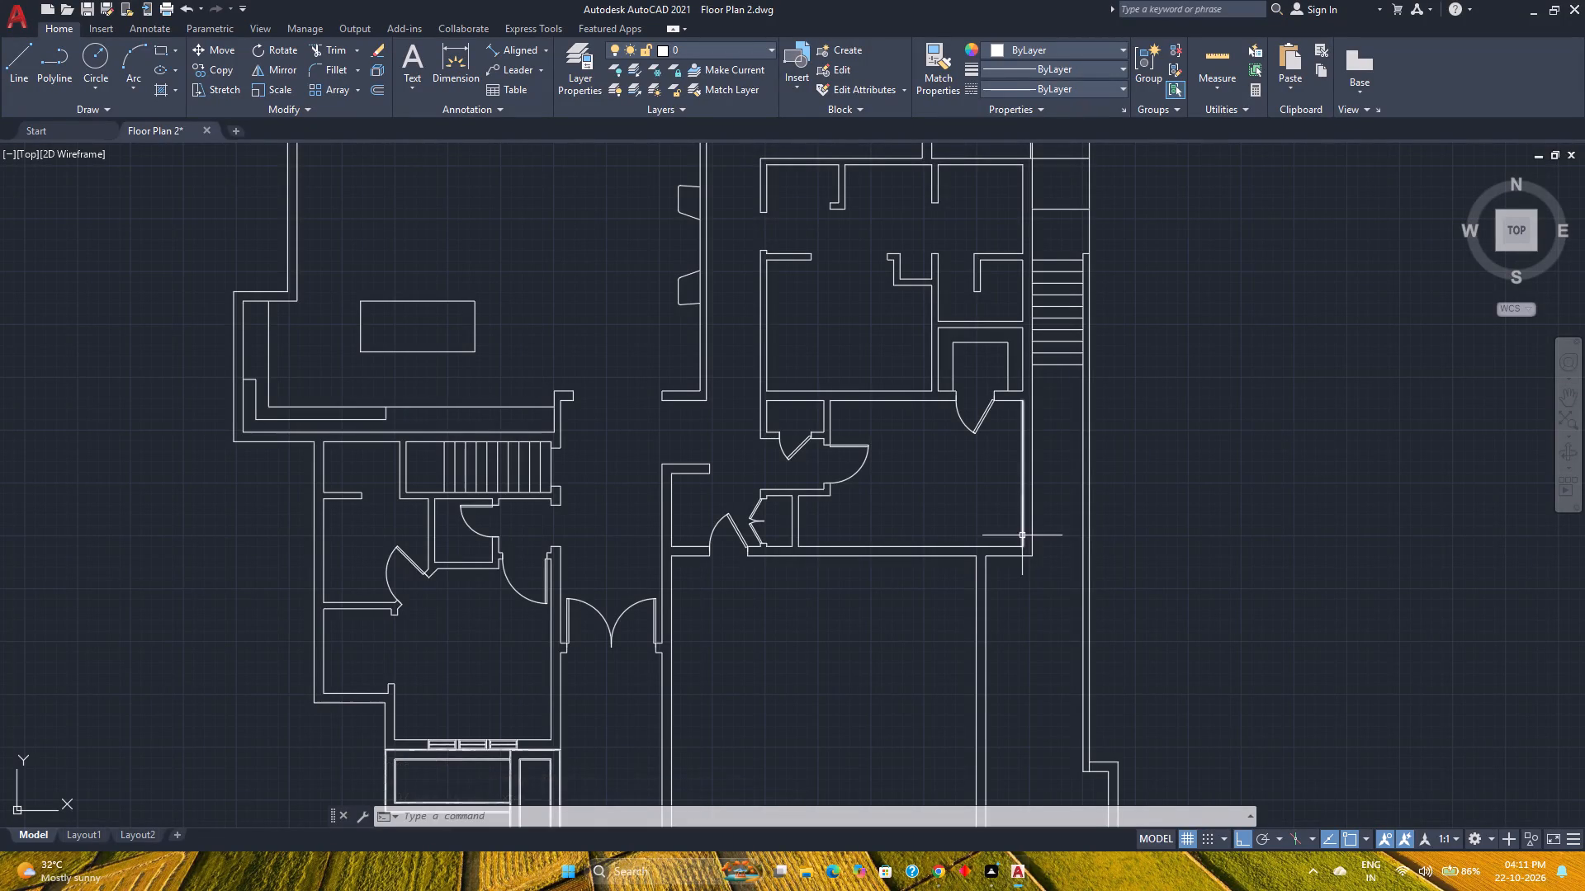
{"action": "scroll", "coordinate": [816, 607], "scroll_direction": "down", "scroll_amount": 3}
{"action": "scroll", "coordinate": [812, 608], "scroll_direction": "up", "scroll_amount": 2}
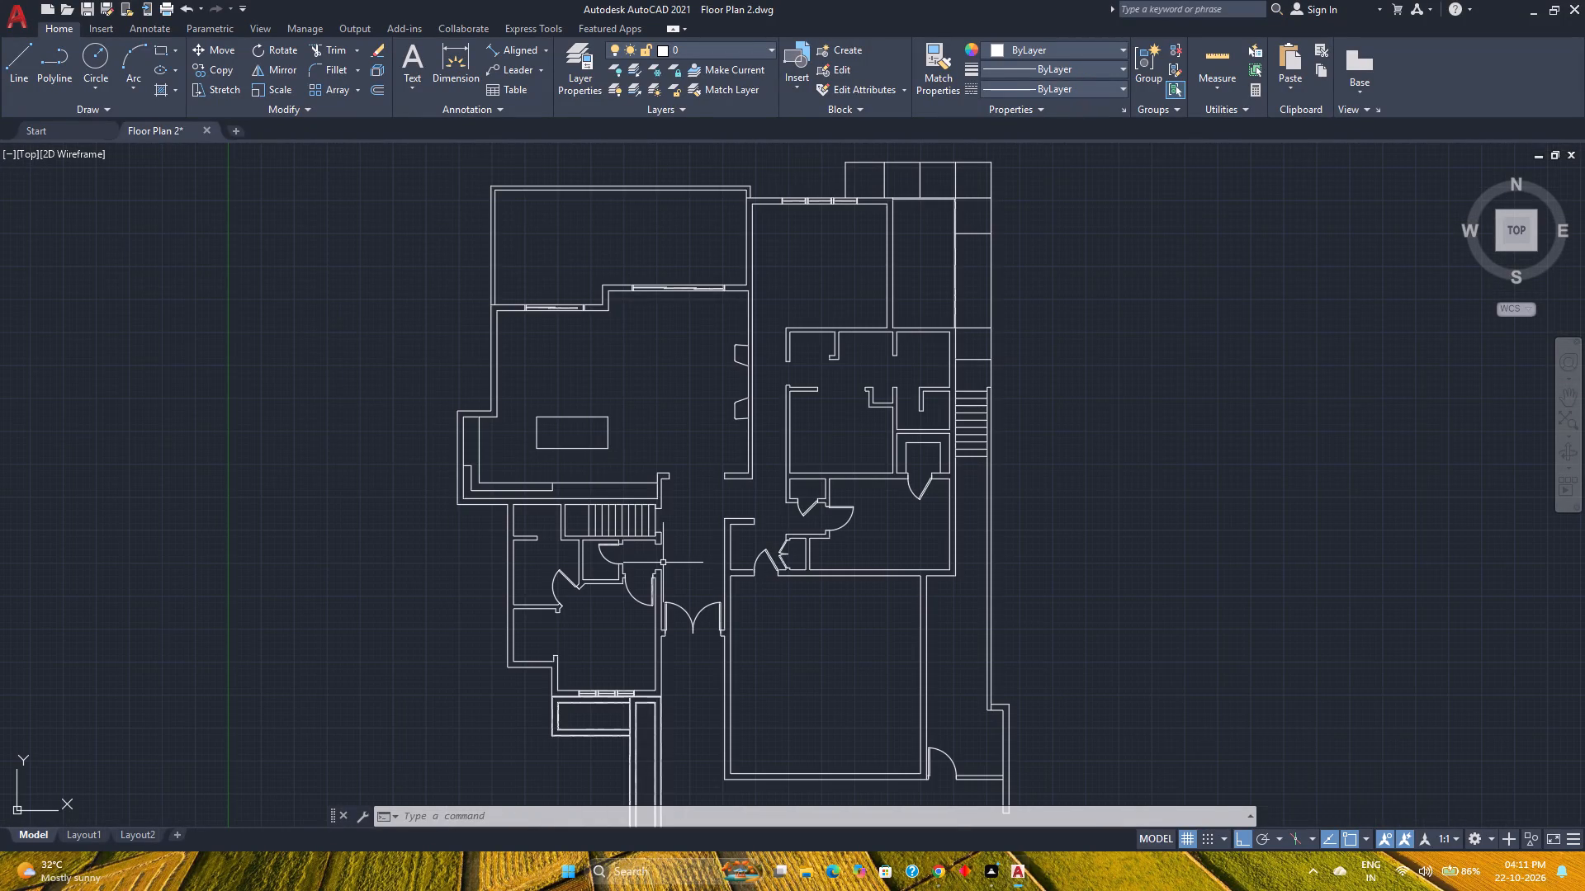
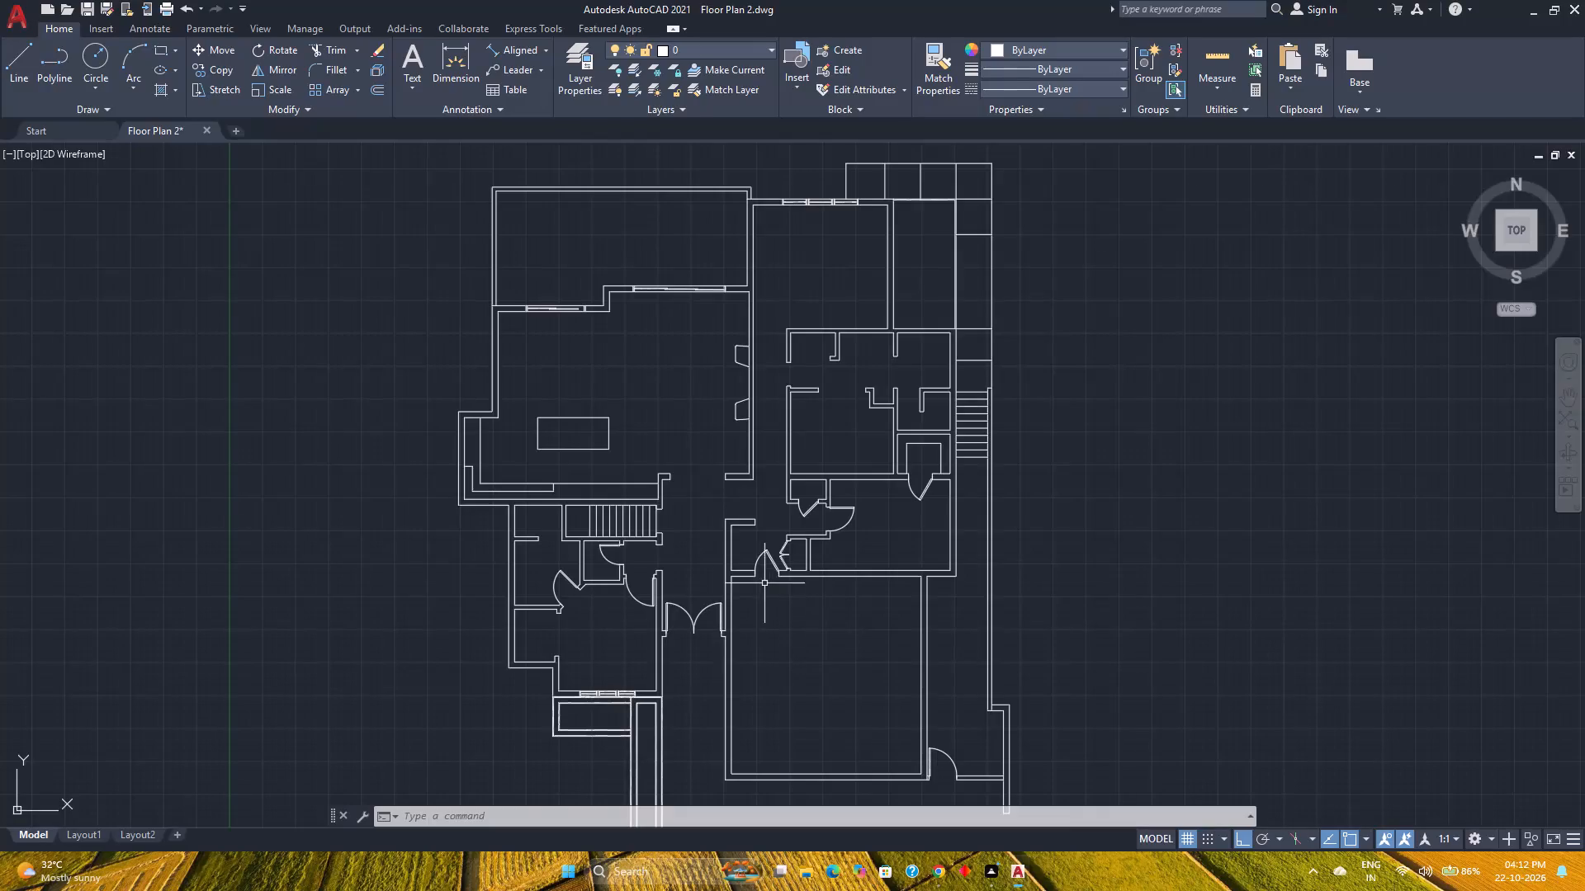
Set the door block in the east room's north wall to the Open 45º swing.
{"action": "scroll", "coordinate": [759, 576], "scroll_direction": "up", "scroll_amount": 3}
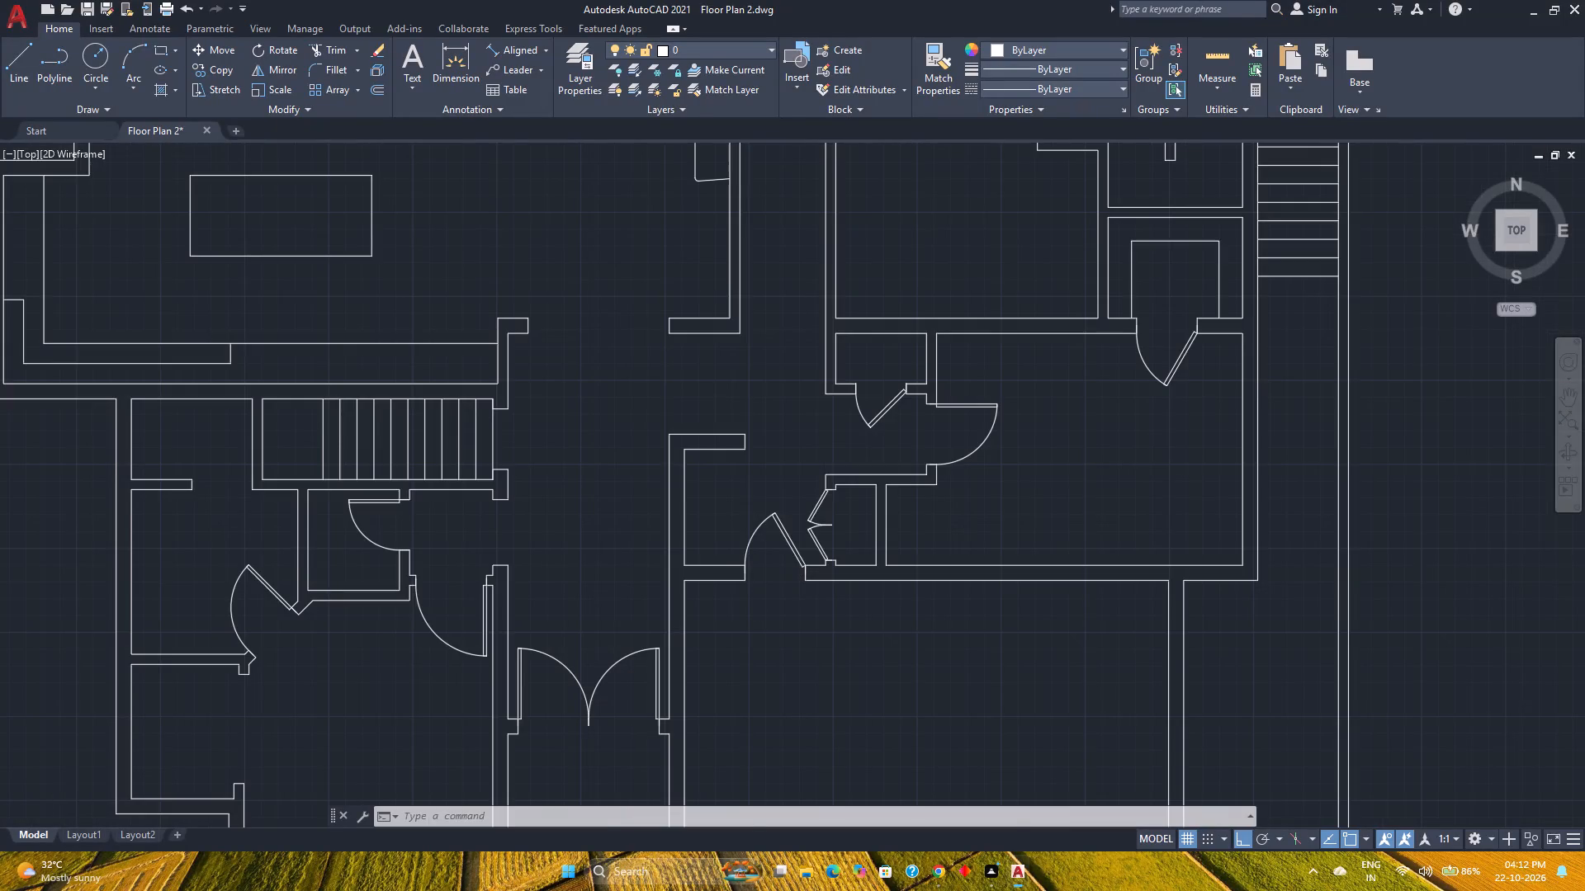
{"action": "middle_click_drag", "start_coordinate": [1076, 559], "coordinate": [1020, 601]}
{"action": "middle_click", "coordinate": [1020, 601]}
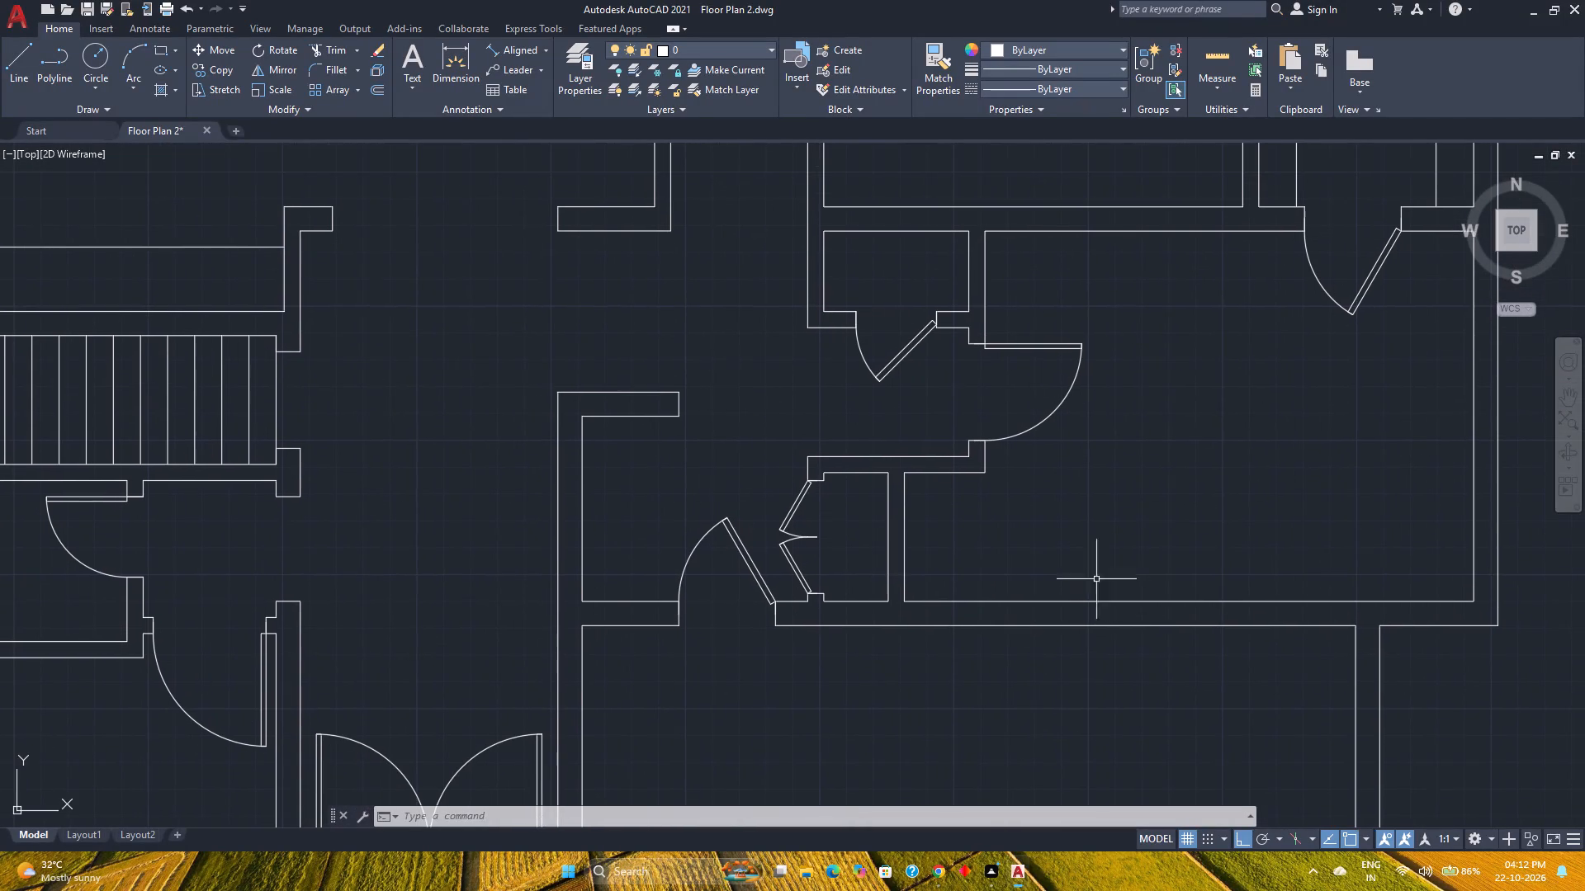
{"action": "middle_click_drag", "start_coordinate": [1177, 571], "coordinate": [770, 628]}
{"action": "middle_click", "coordinate": [770, 628]}
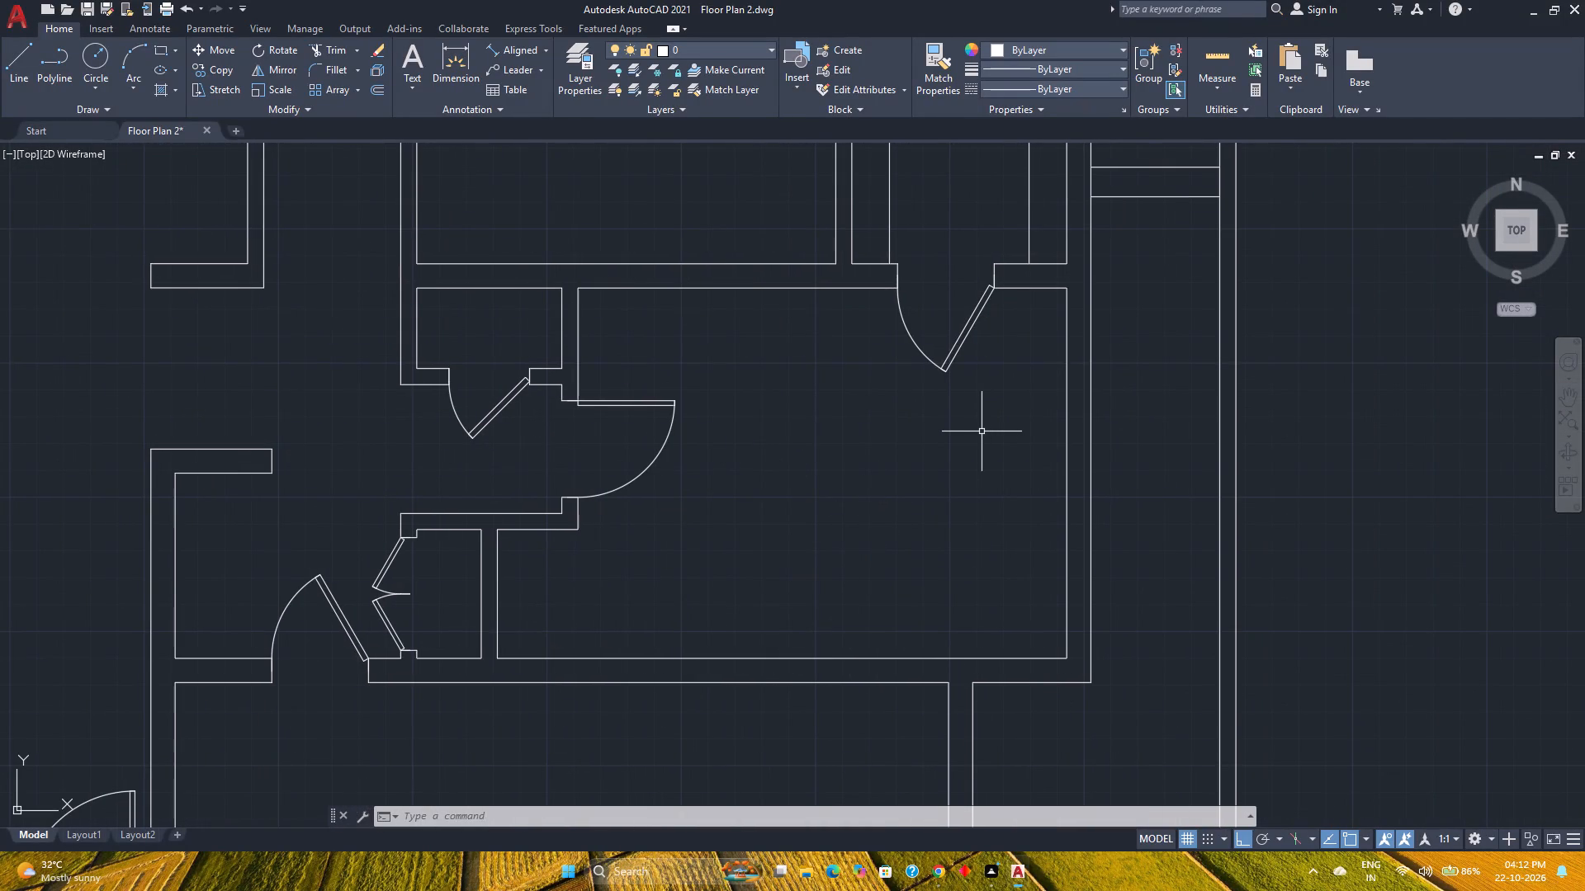
{"action": "left_click", "coordinate": [965, 337]}
{"action": "left_click", "coordinate": [1009, 337]}
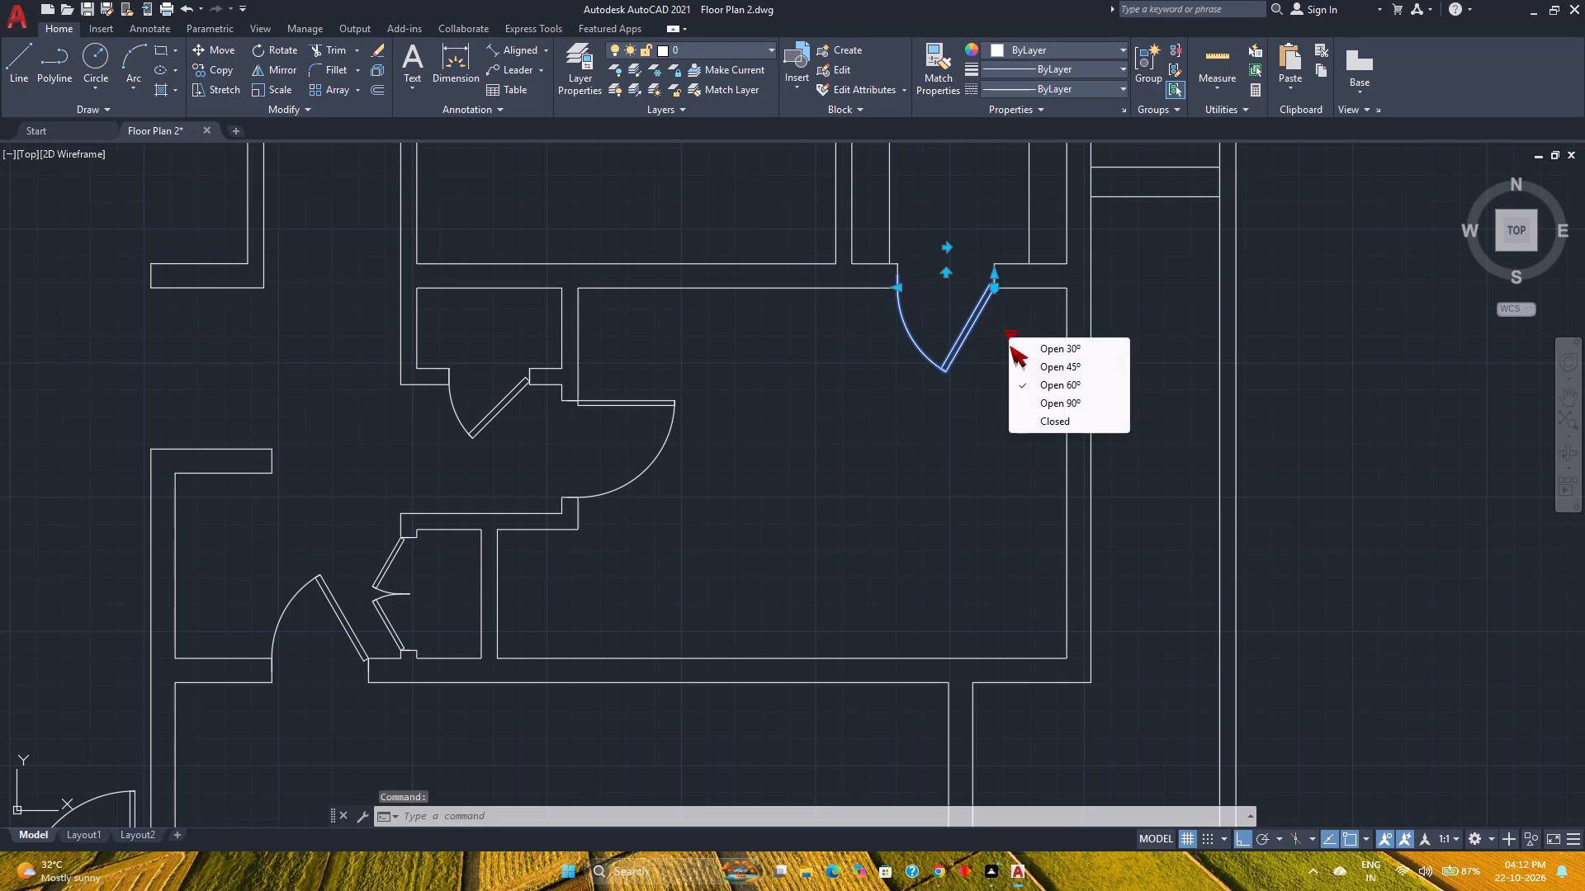
{"action": "left_click", "coordinate": [1021, 370]}
{"action": "middle_click_drag", "start_coordinate": [994, 418], "coordinate": [859, 543]}
{"action": "middle_click", "coordinate": [859, 543]}
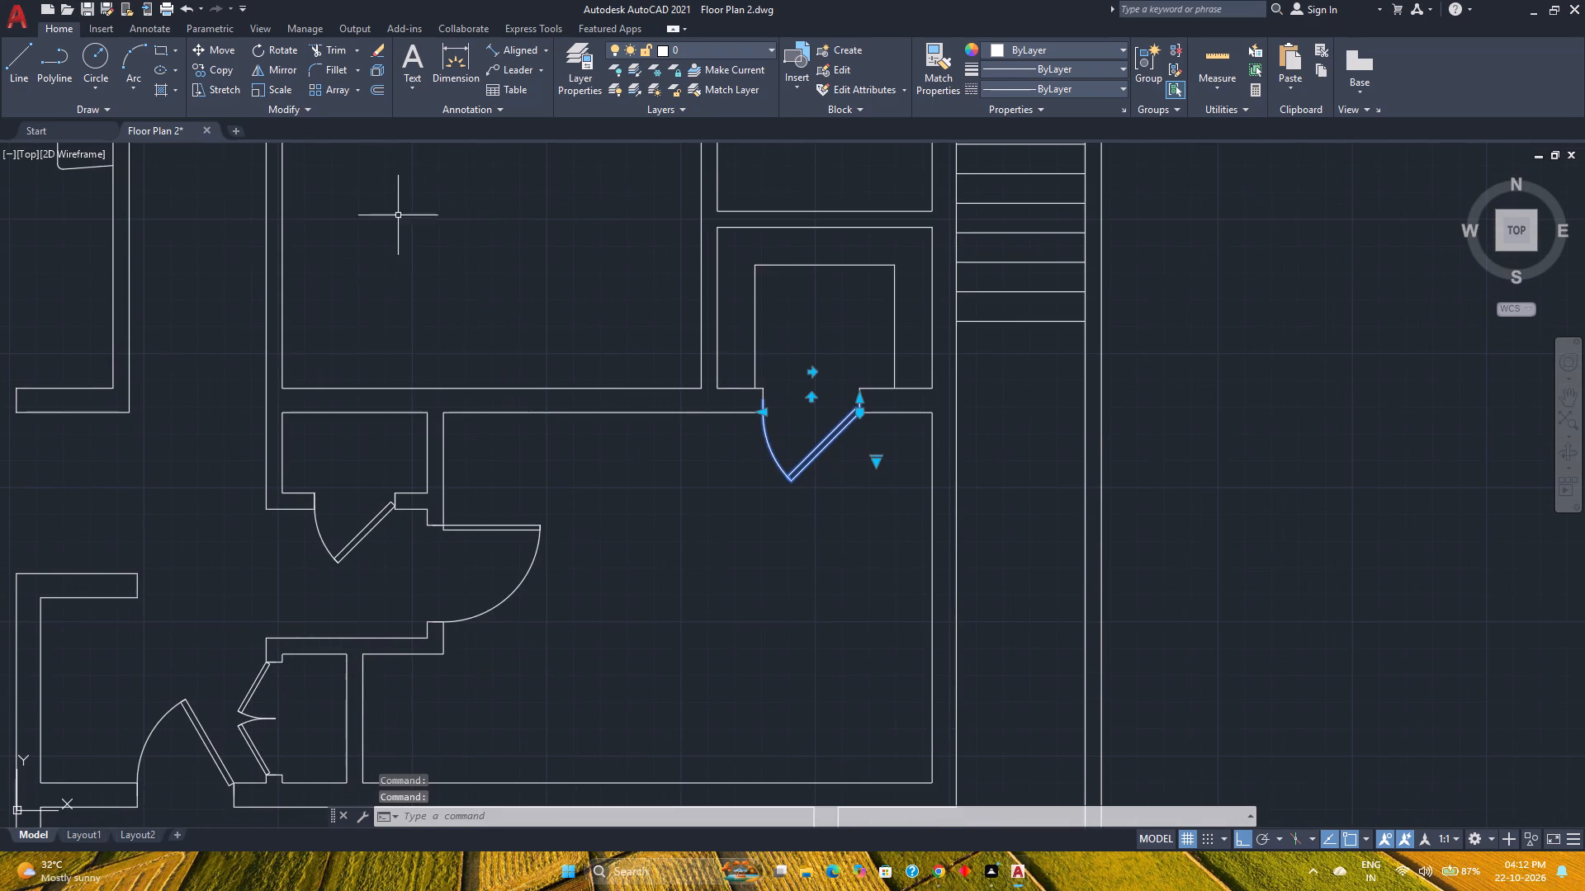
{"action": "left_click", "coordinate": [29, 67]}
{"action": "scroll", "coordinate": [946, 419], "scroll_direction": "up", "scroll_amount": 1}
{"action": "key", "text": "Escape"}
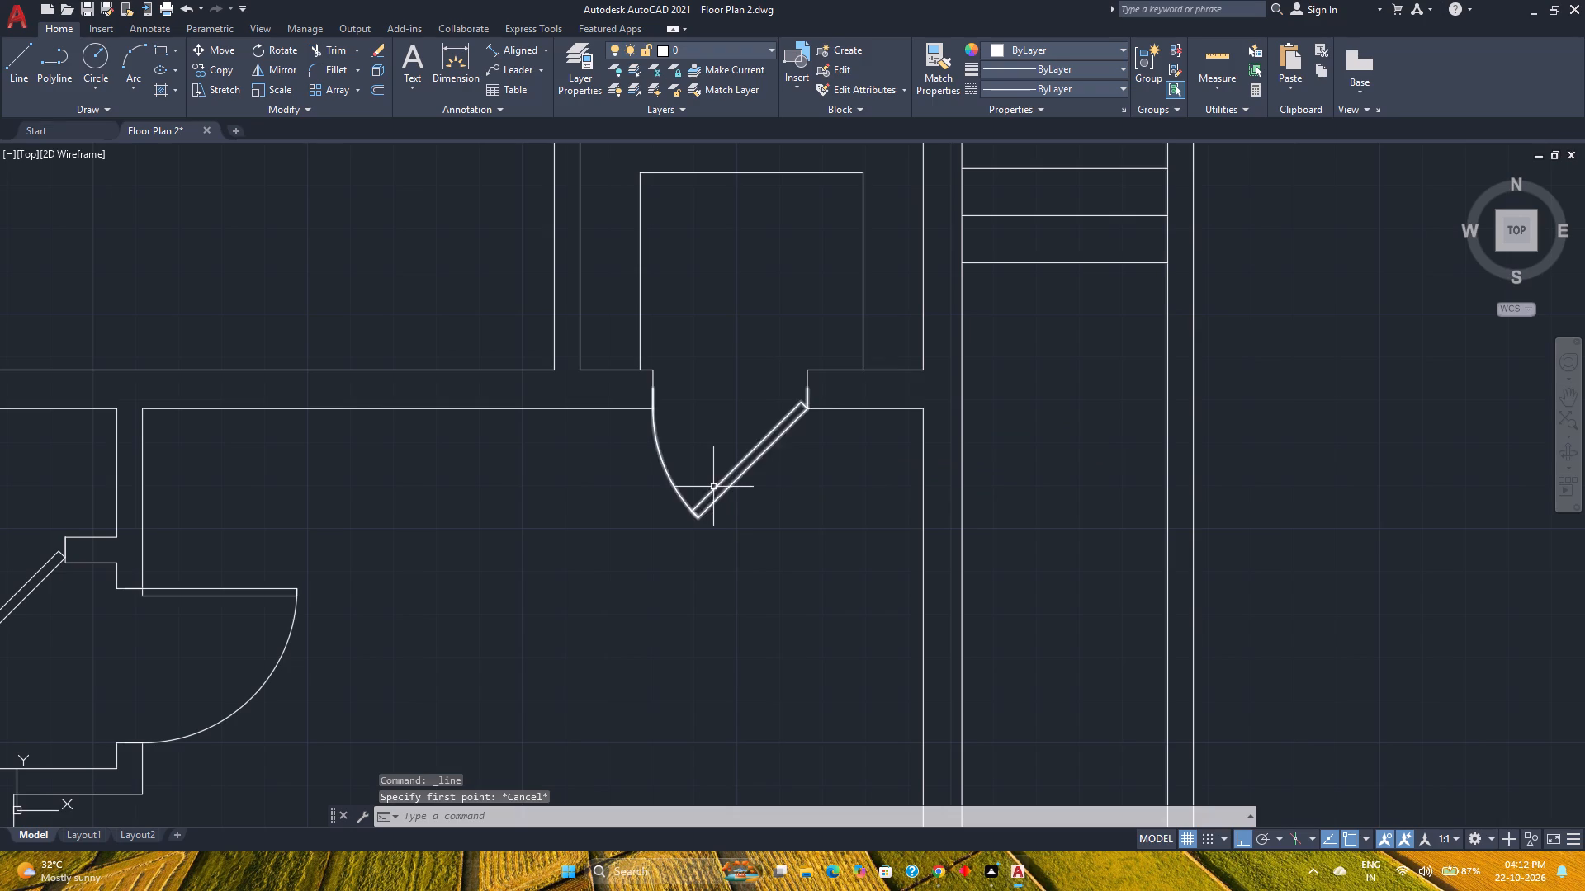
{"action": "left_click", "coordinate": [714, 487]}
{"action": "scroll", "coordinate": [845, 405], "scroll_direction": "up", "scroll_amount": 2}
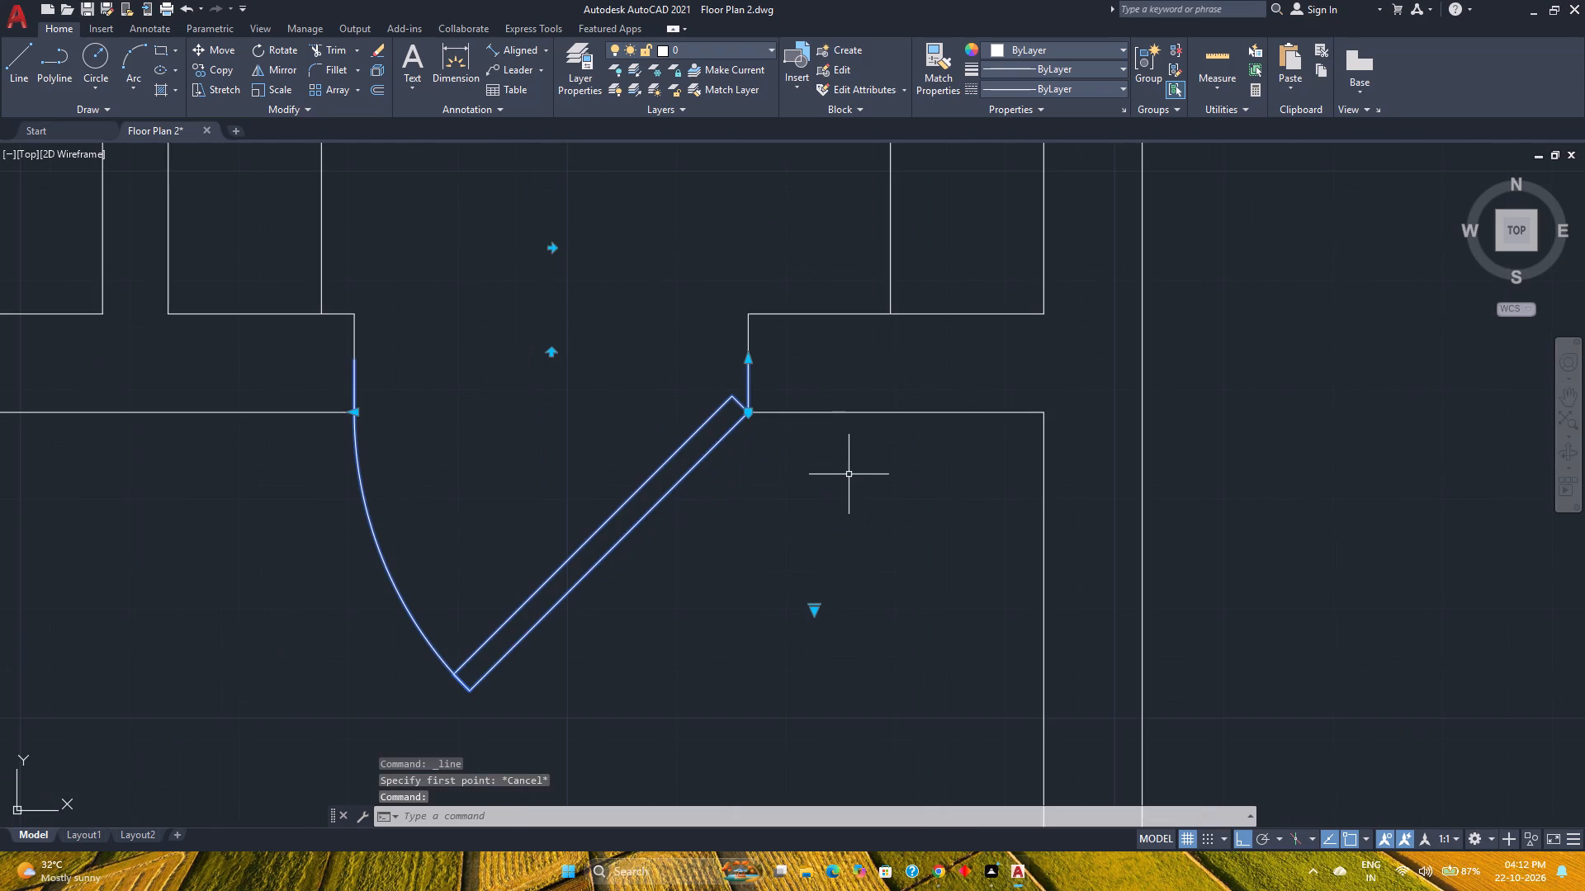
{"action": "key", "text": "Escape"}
Draw a line across the east exterior wall's thickness from the east room's inner northeast corner to the outer wall face.
{"action": "left_click", "coordinate": [31, 80]}
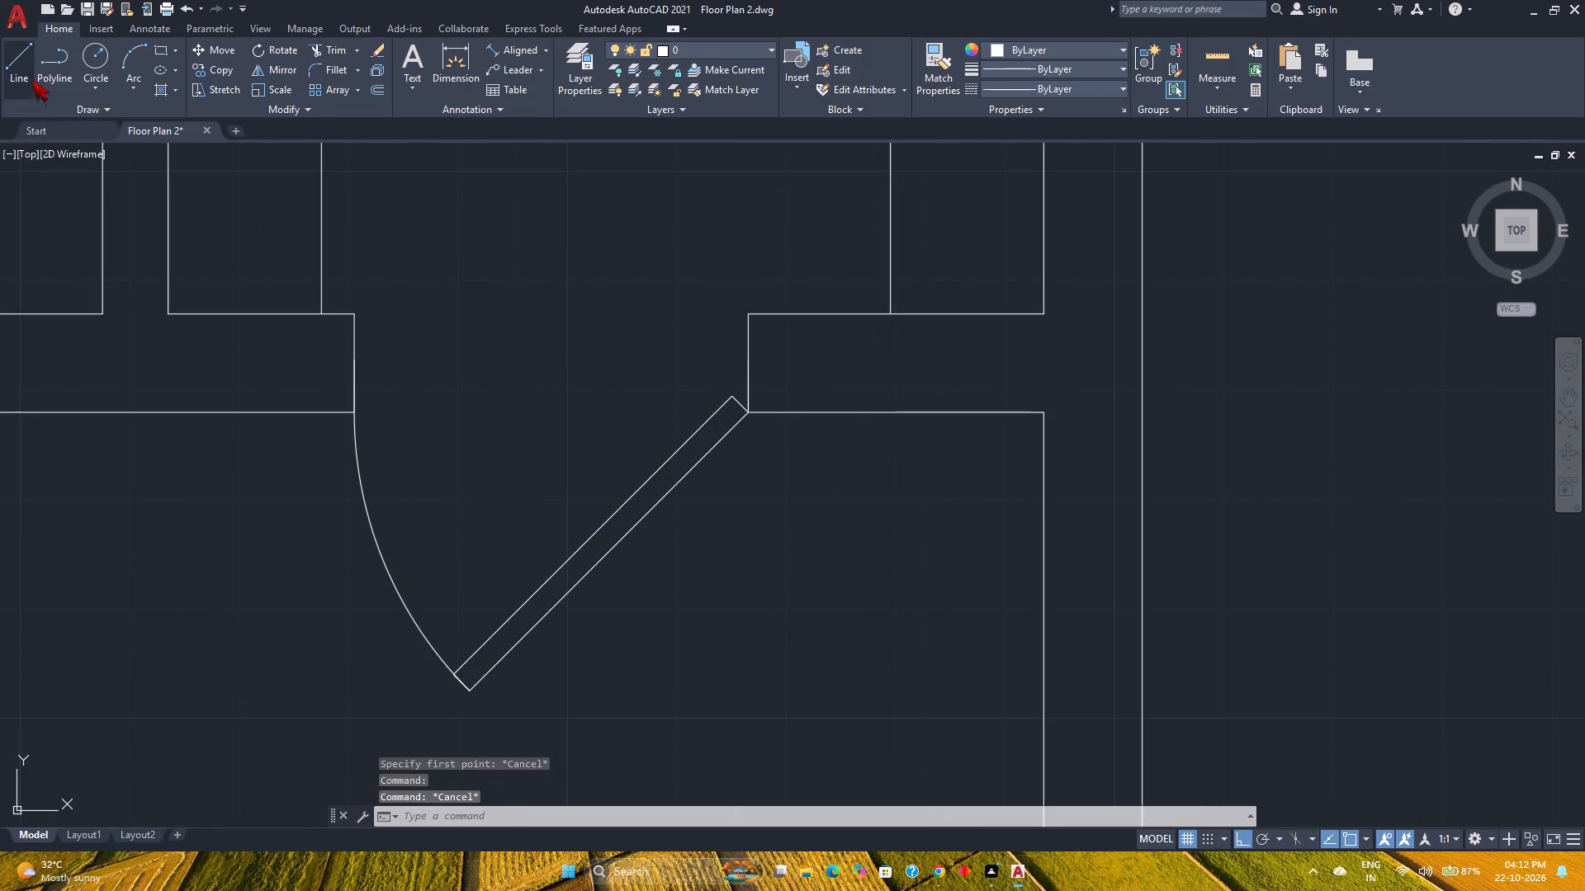
{"action": "left_click", "coordinate": [1047, 415]}
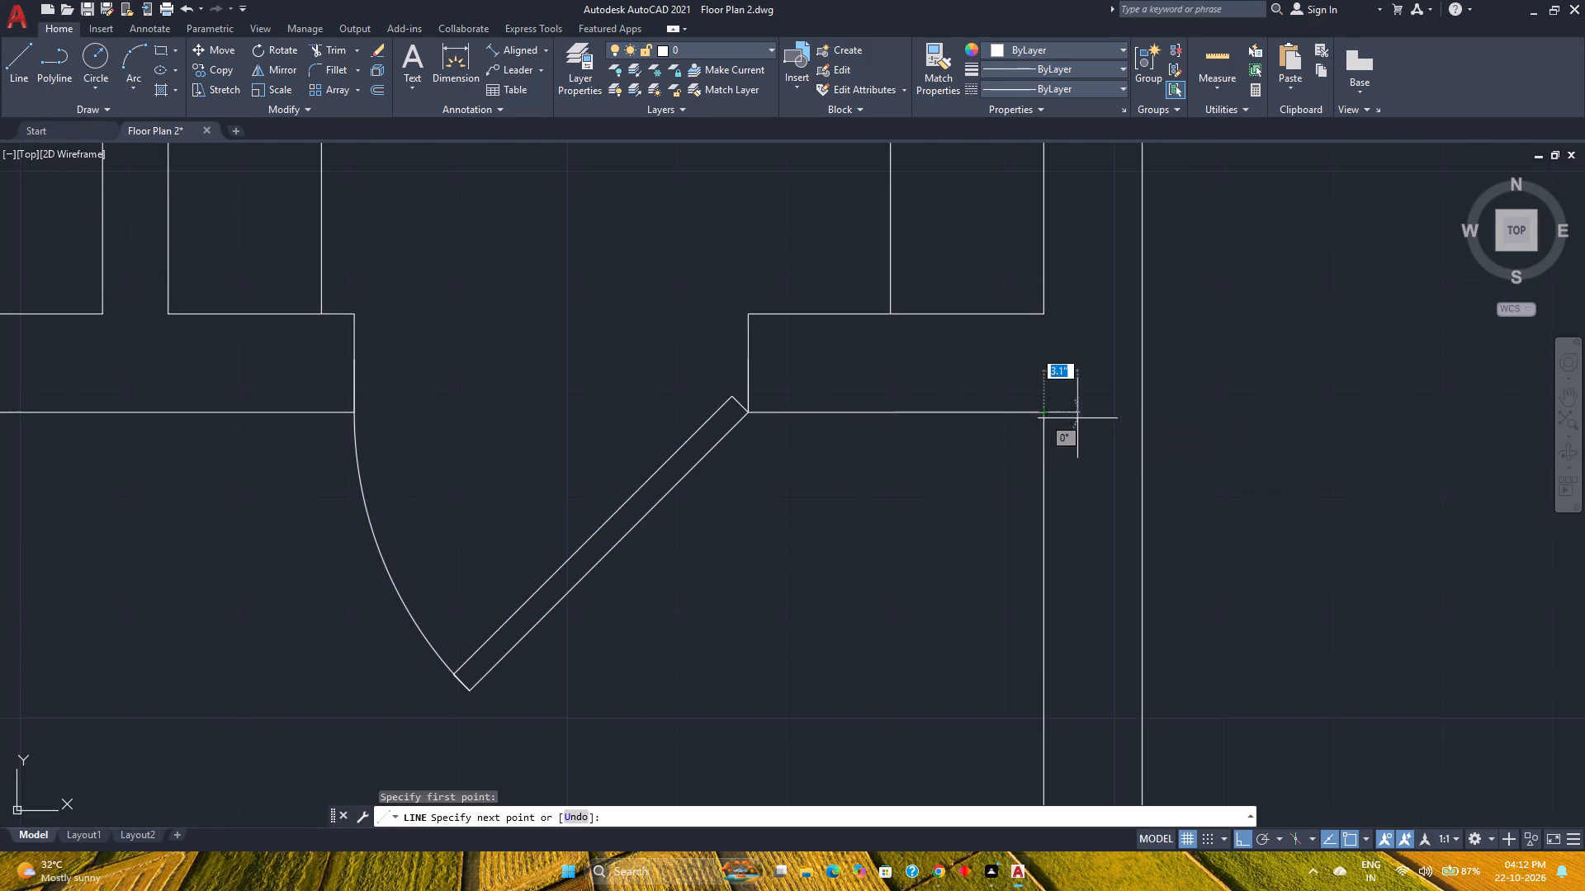
{"action": "left_click", "coordinate": [1146, 413]}
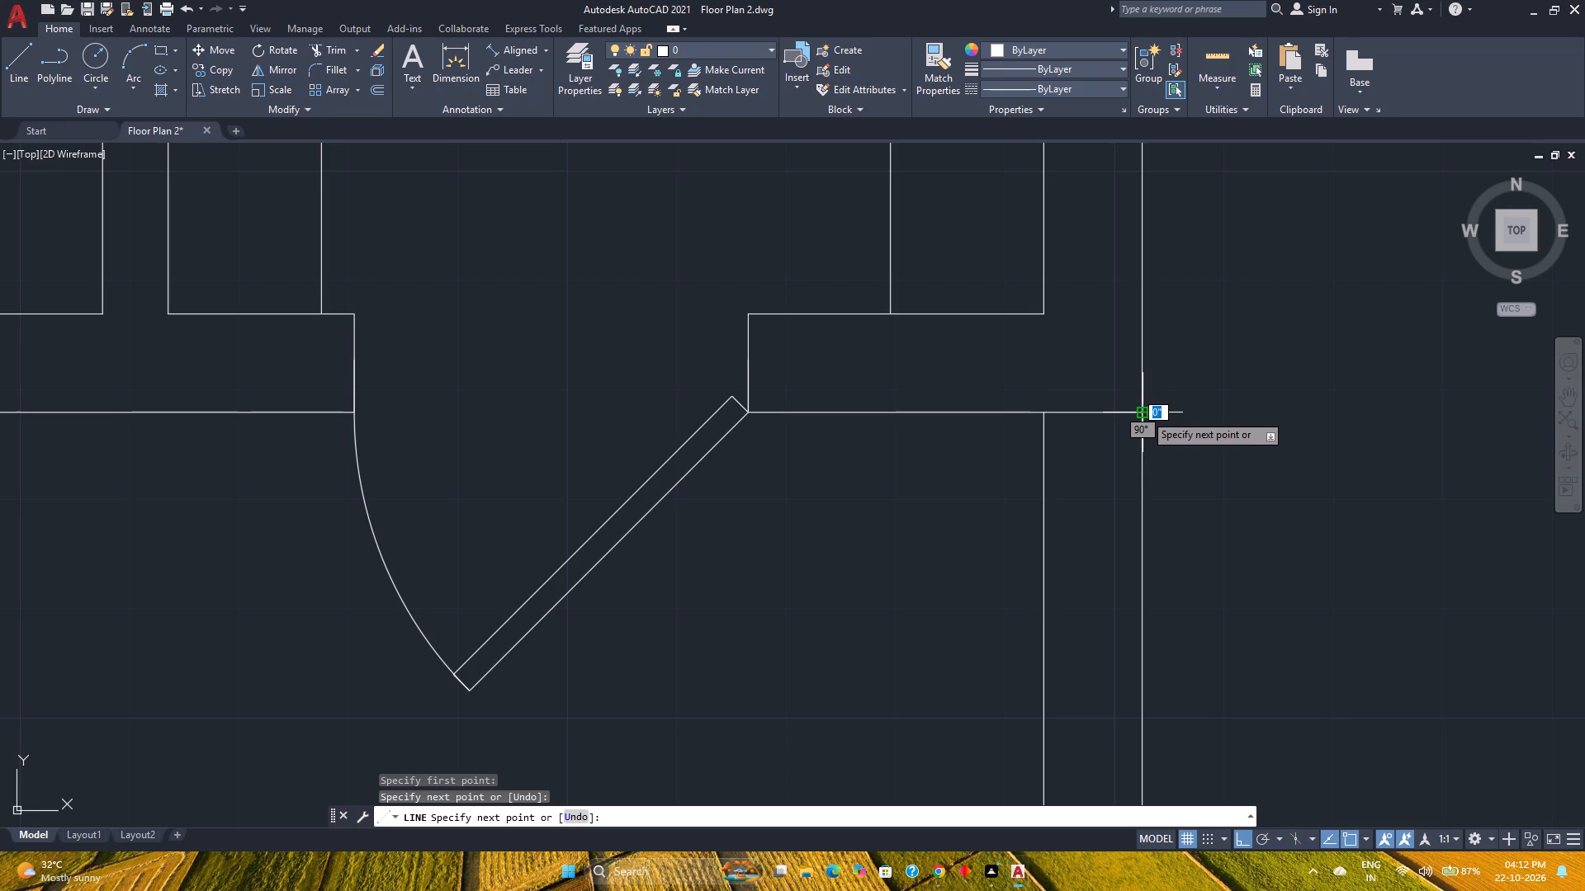
{"action": "key", "text": "Escape"}
Move the new cross-wall line 6 inches south along the east wall.
{"action": "scroll", "coordinate": [1118, 415], "scroll_direction": "up", "scroll_amount": 1}
{"action": "left_click", "coordinate": [1118, 415]}
{"action": "left_click", "coordinate": [1088, 394]}
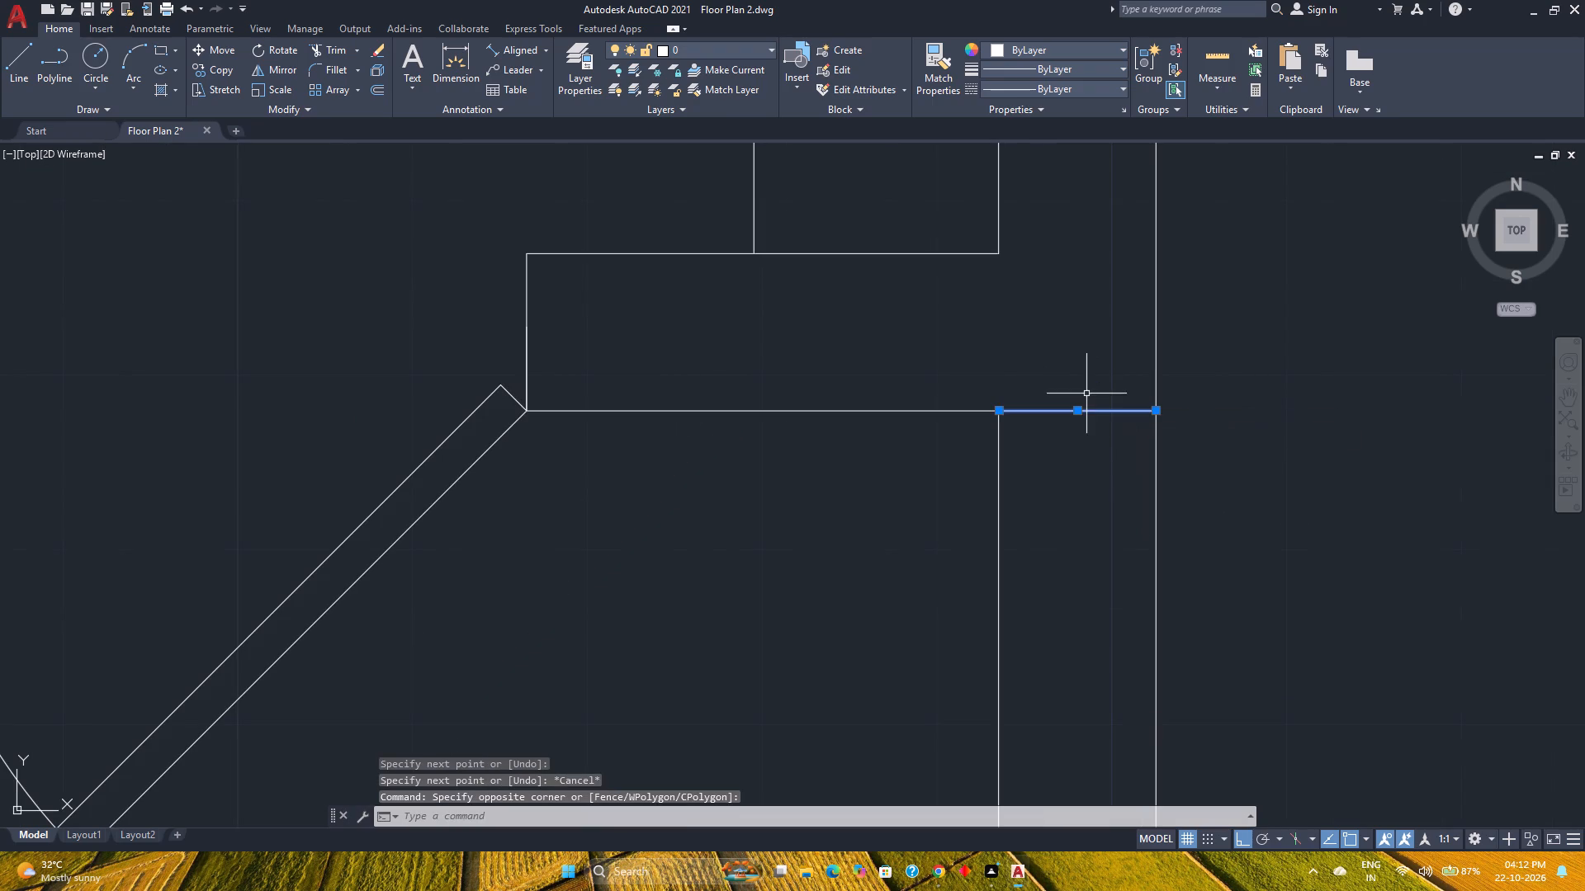
{"action": "left_click", "coordinate": [187, 49]}
{"action": "left_click", "coordinate": [204, 47]}
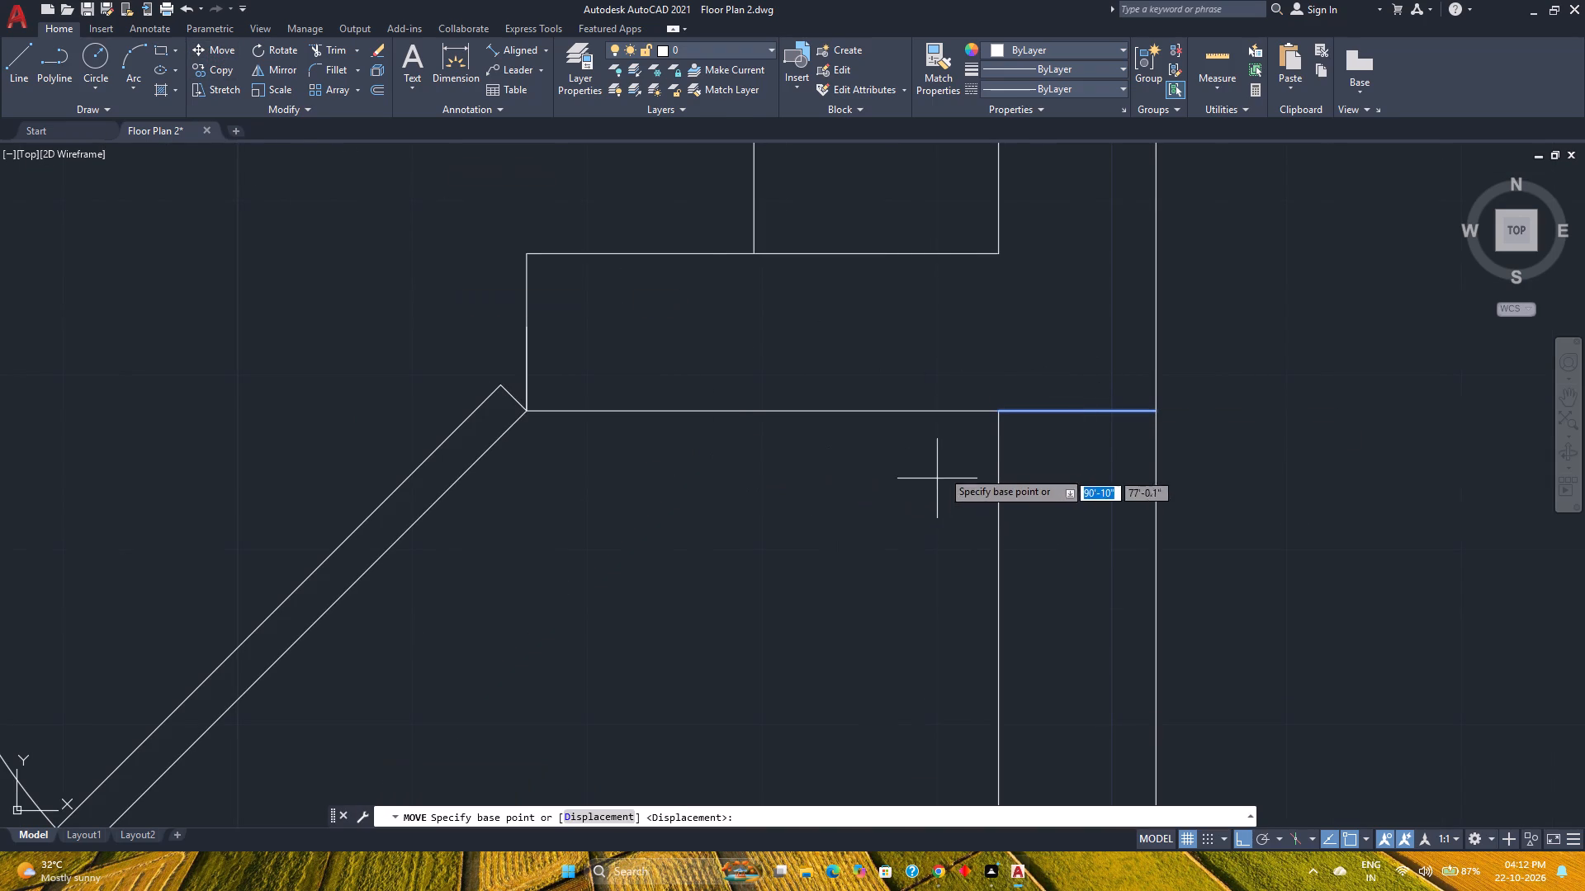
{"action": "scroll", "coordinate": [998, 419], "scroll_direction": "up", "scroll_amount": 3}
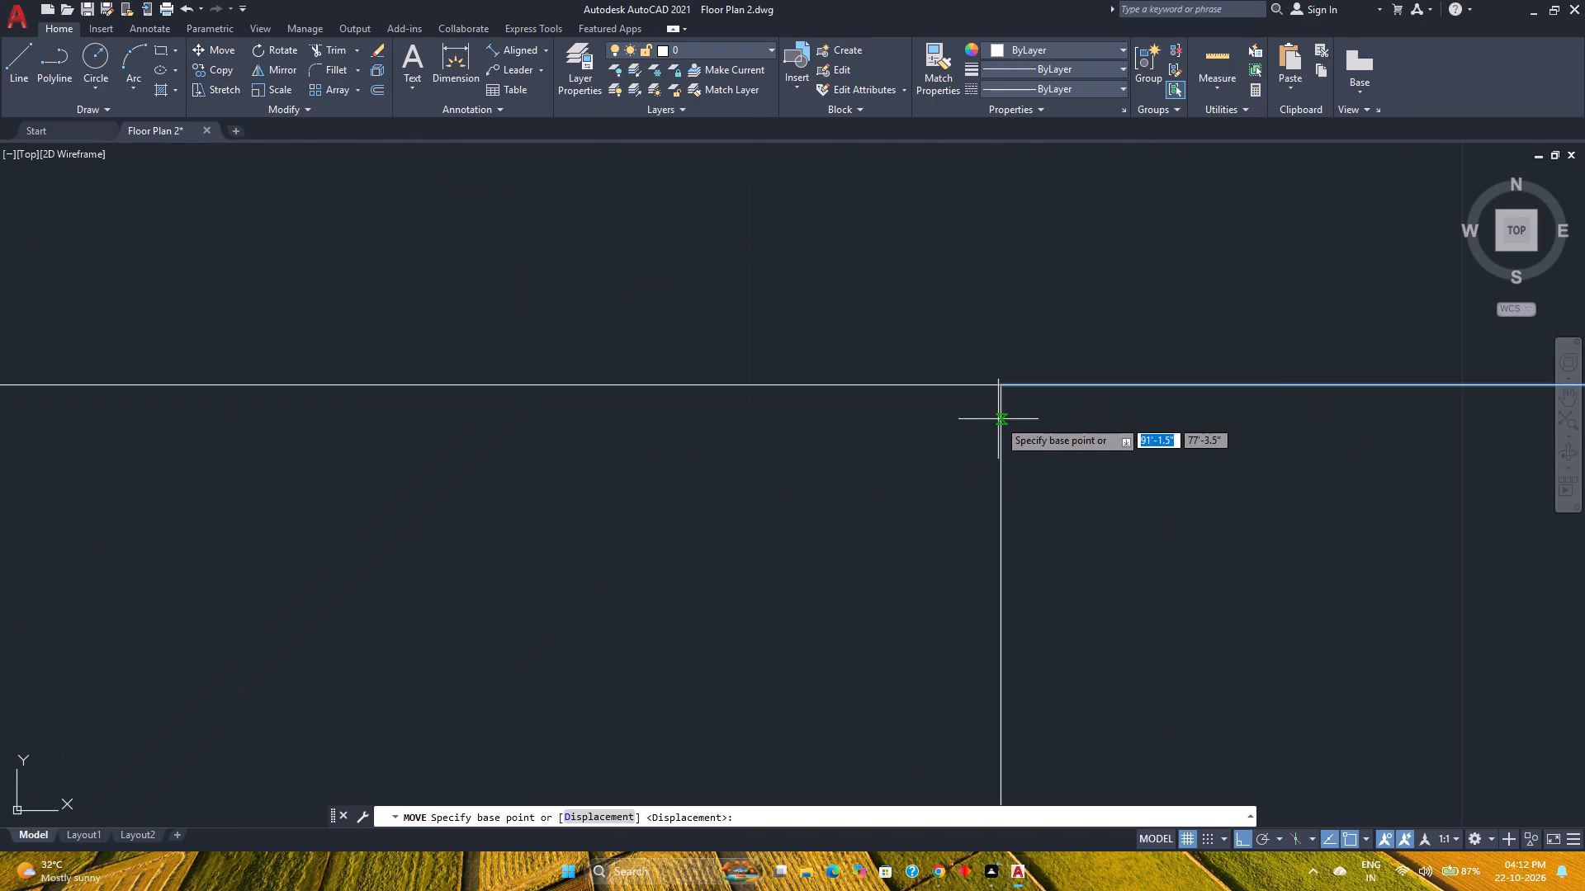
{"action": "left_click", "coordinate": [1004, 389]}
{"action": "scroll", "coordinate": [1044, 511], "scroll_direction": "down", "scroll_amount": 2}
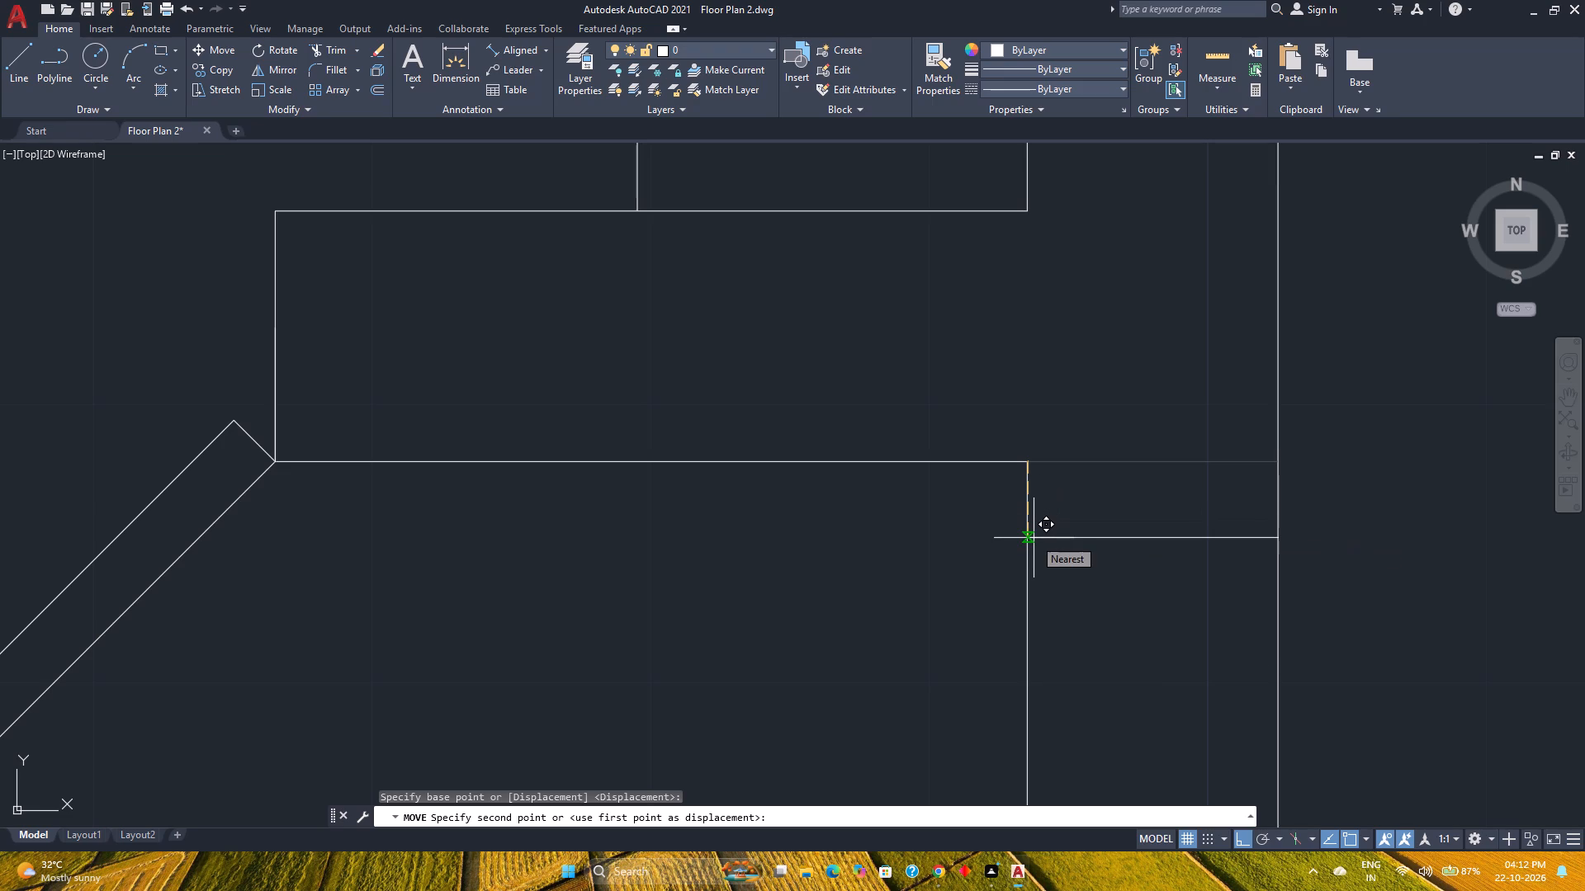
{"action": "key", "text": "6"}
{"action": "key", "text": "Return"}
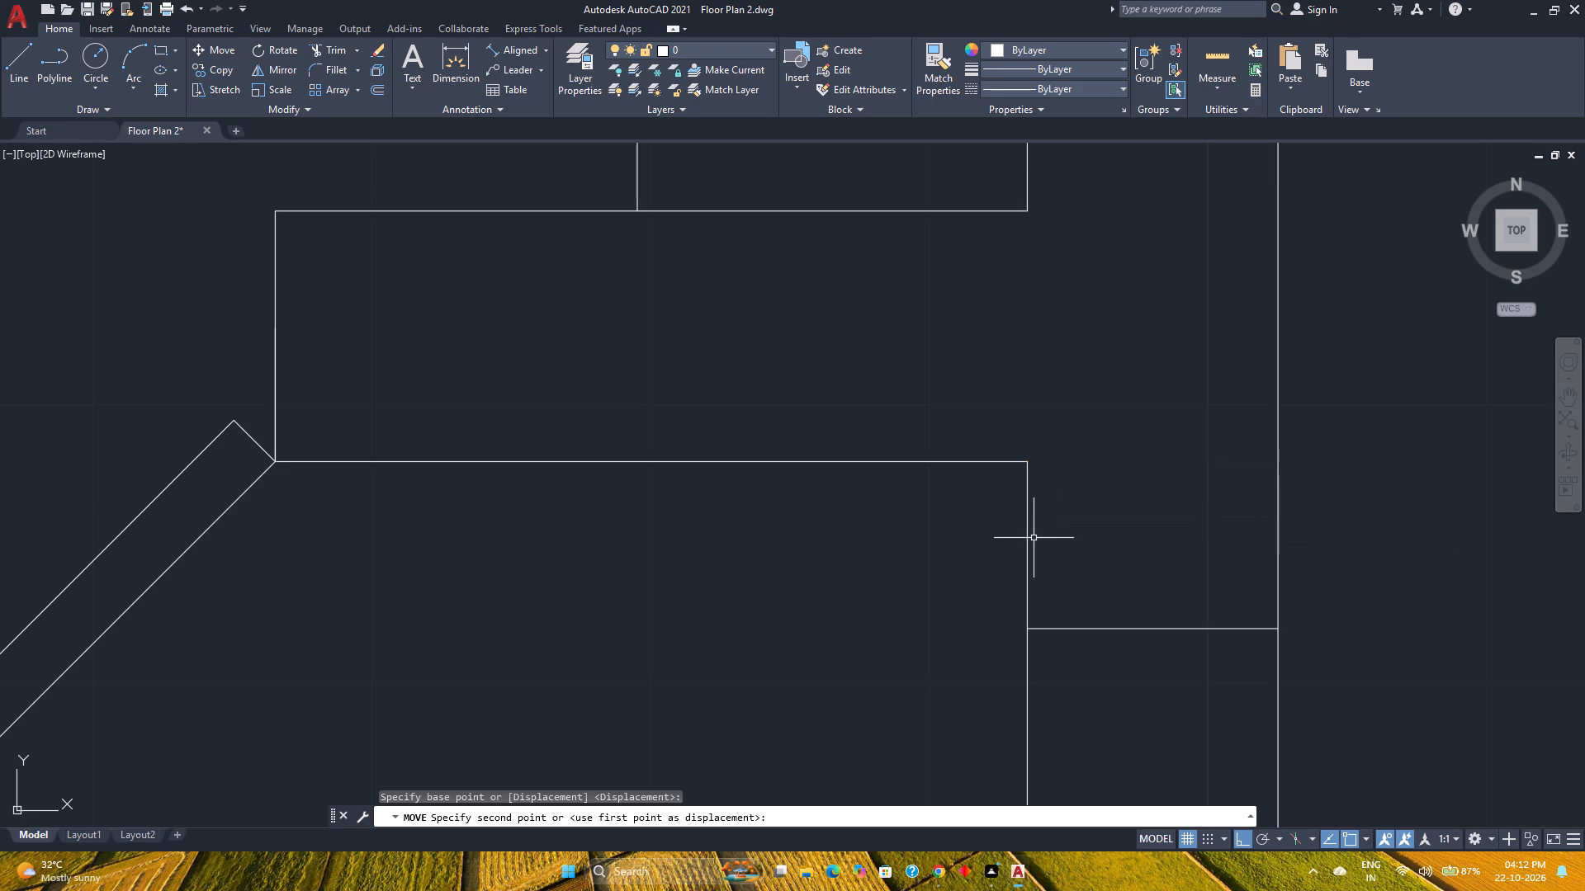
Offset the cross-wall line 3'6" south to mark the other side of the first opening in the east wall.
{"action": "left_click", "coordinate": [372, 90]}
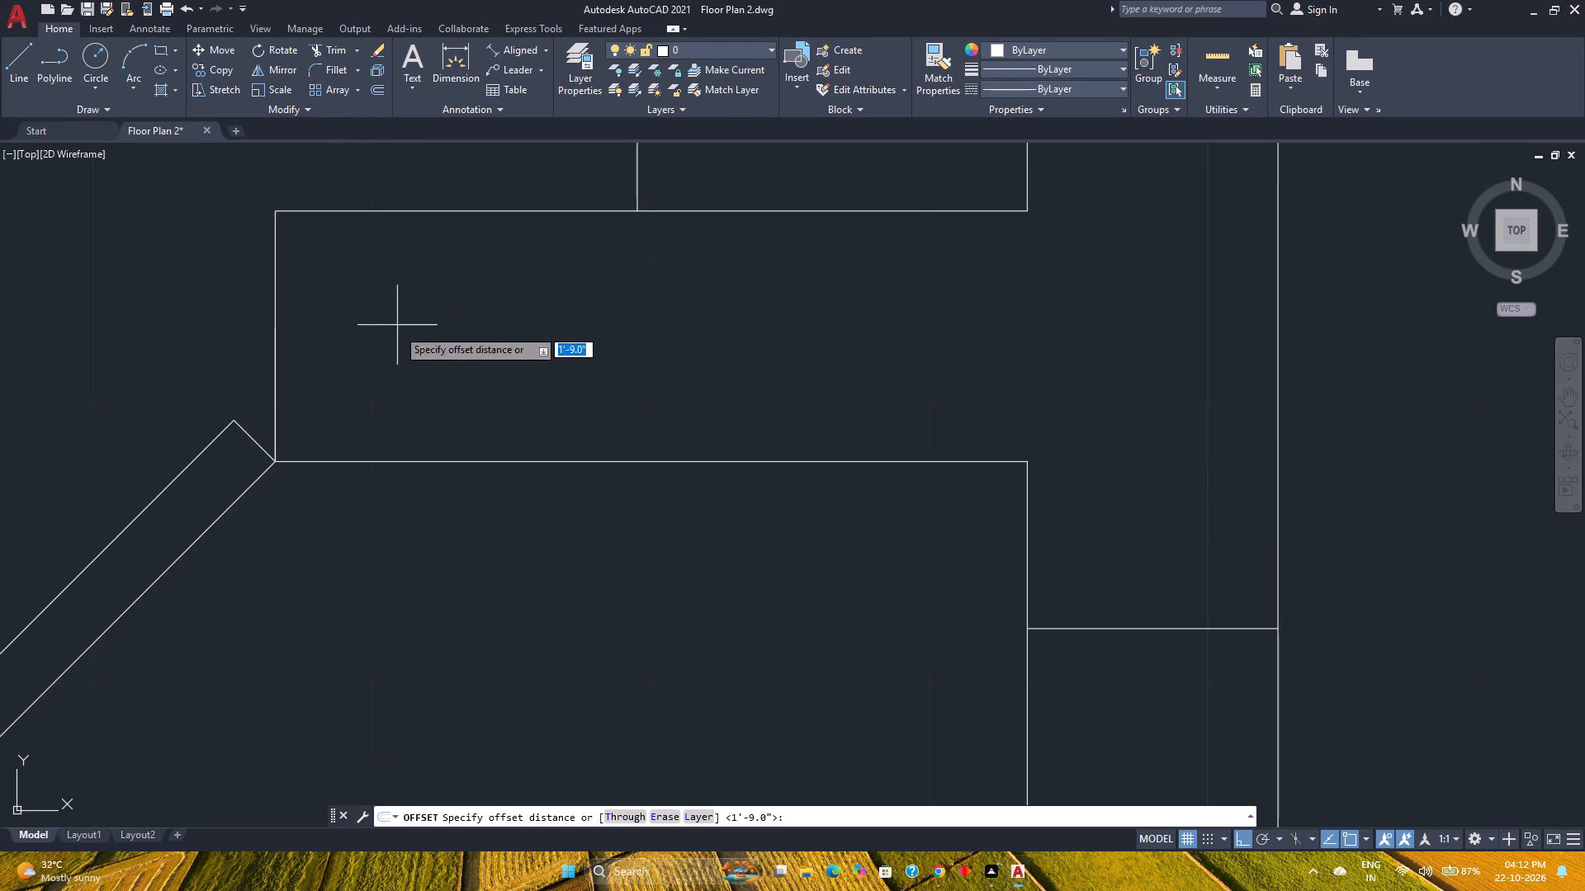
{"action": "type", "text": "3'6\""}
{"action": "key", "text": "Return"}
{"action": "scroll", "coordinate": [451, 450], "scroll_direction": "down", "scroll_amount": 2}
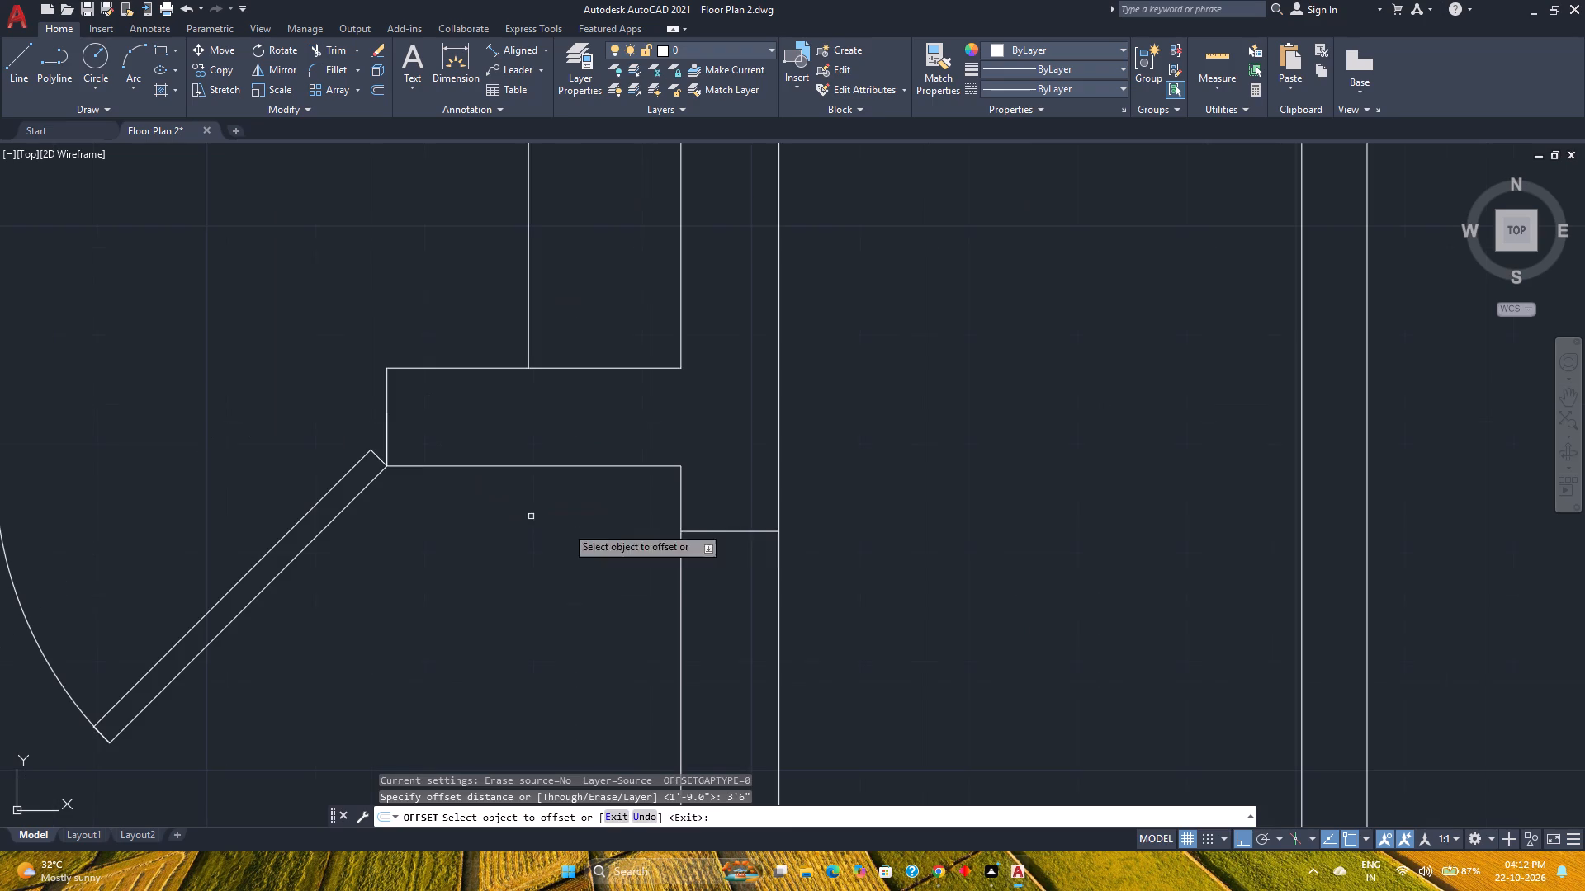
{"action": "left_click", "coordinate": [738, 531]}
{"action": "scroll", "coordinate": [738, 602], "scroll_direction": "down", "scroll_amount": 2}
{"action": "middle_click_drag", "start_coordinate": [738, 602], "coordinate": [731, 517]}
{"action": "middle_click", "coordinate": [731, 516]}
{"action": "middle_click", "coordinate": [731, 514]}
{"action": "middle_click", "coordinate": [731, 513]}
{"action": "middle_click", "coordinate": [731, 512]}
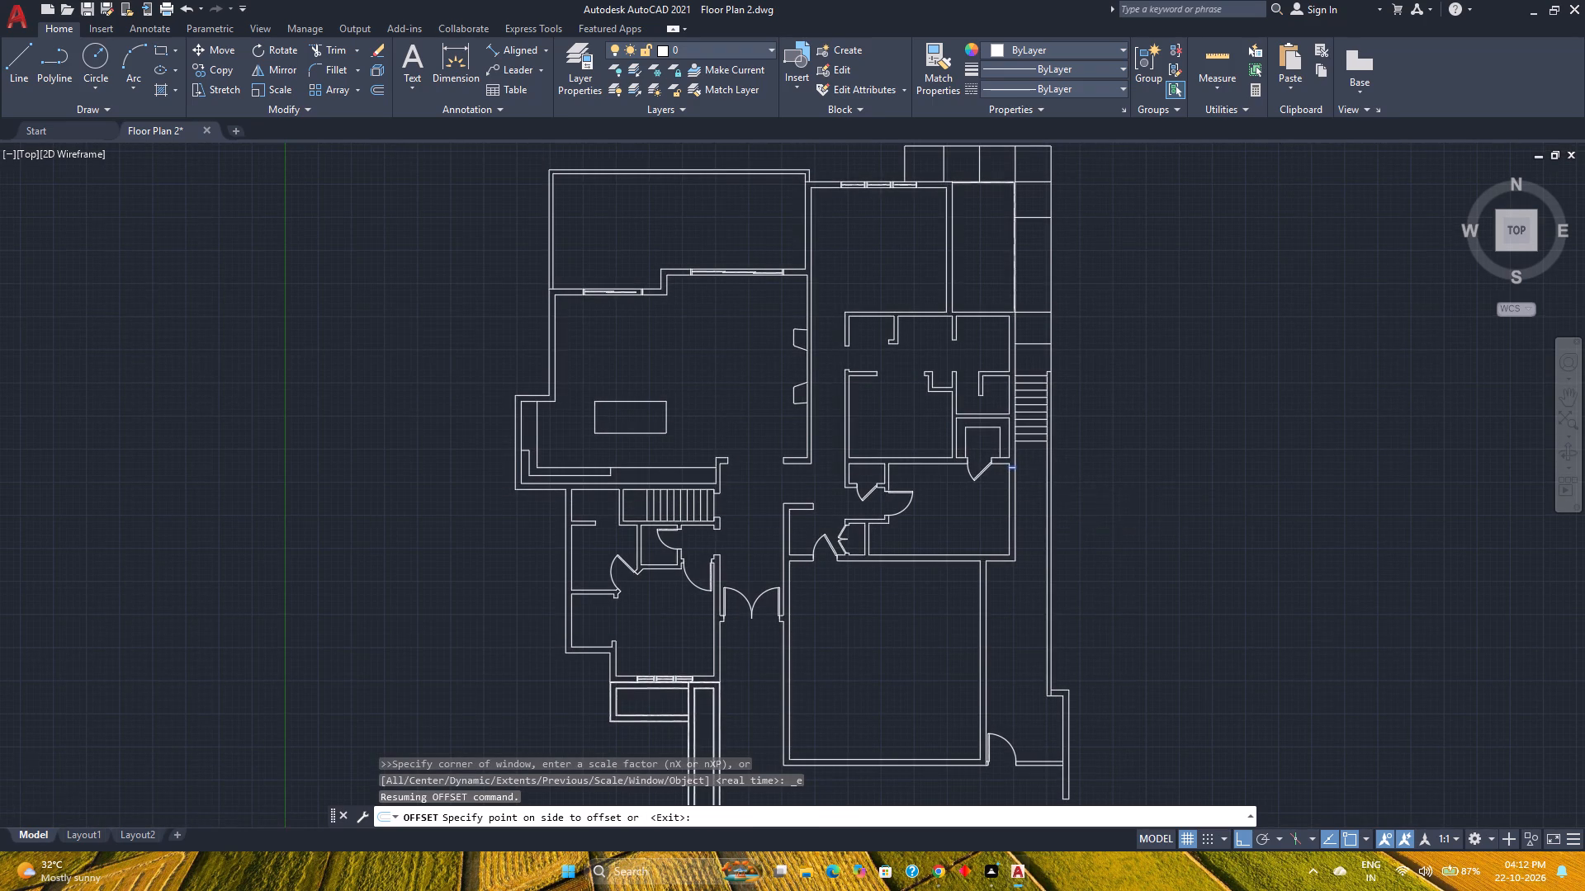
{"action": "scroll", "coordinate": [1029, 493], "scroll_direction": "up", "scroll_amount": 3}
{"action": "left_click", "coordinate": [1025, 504]}
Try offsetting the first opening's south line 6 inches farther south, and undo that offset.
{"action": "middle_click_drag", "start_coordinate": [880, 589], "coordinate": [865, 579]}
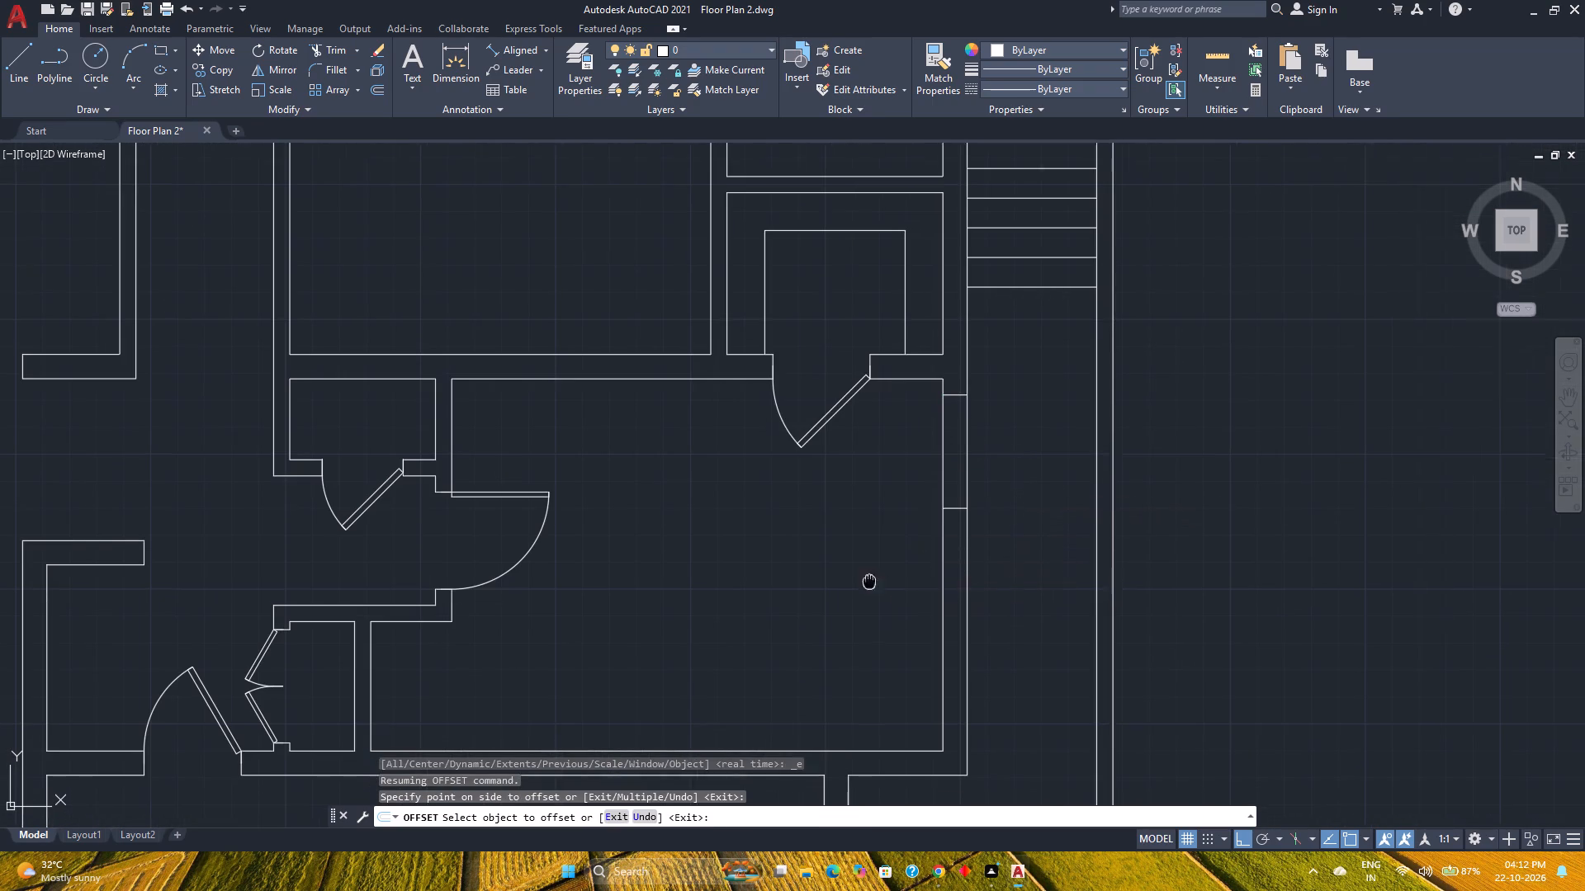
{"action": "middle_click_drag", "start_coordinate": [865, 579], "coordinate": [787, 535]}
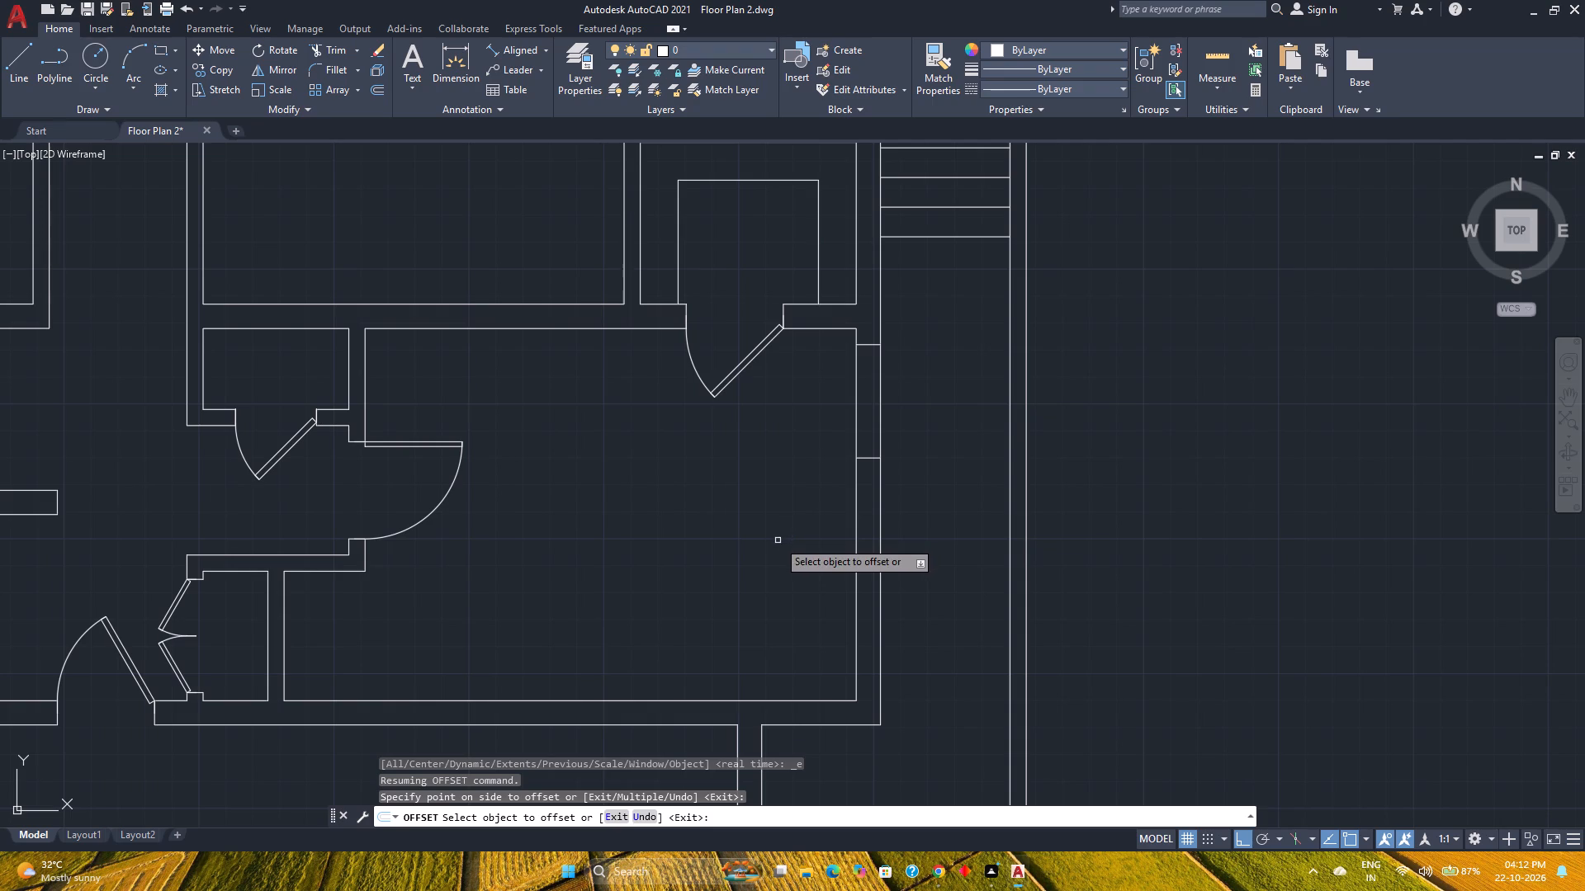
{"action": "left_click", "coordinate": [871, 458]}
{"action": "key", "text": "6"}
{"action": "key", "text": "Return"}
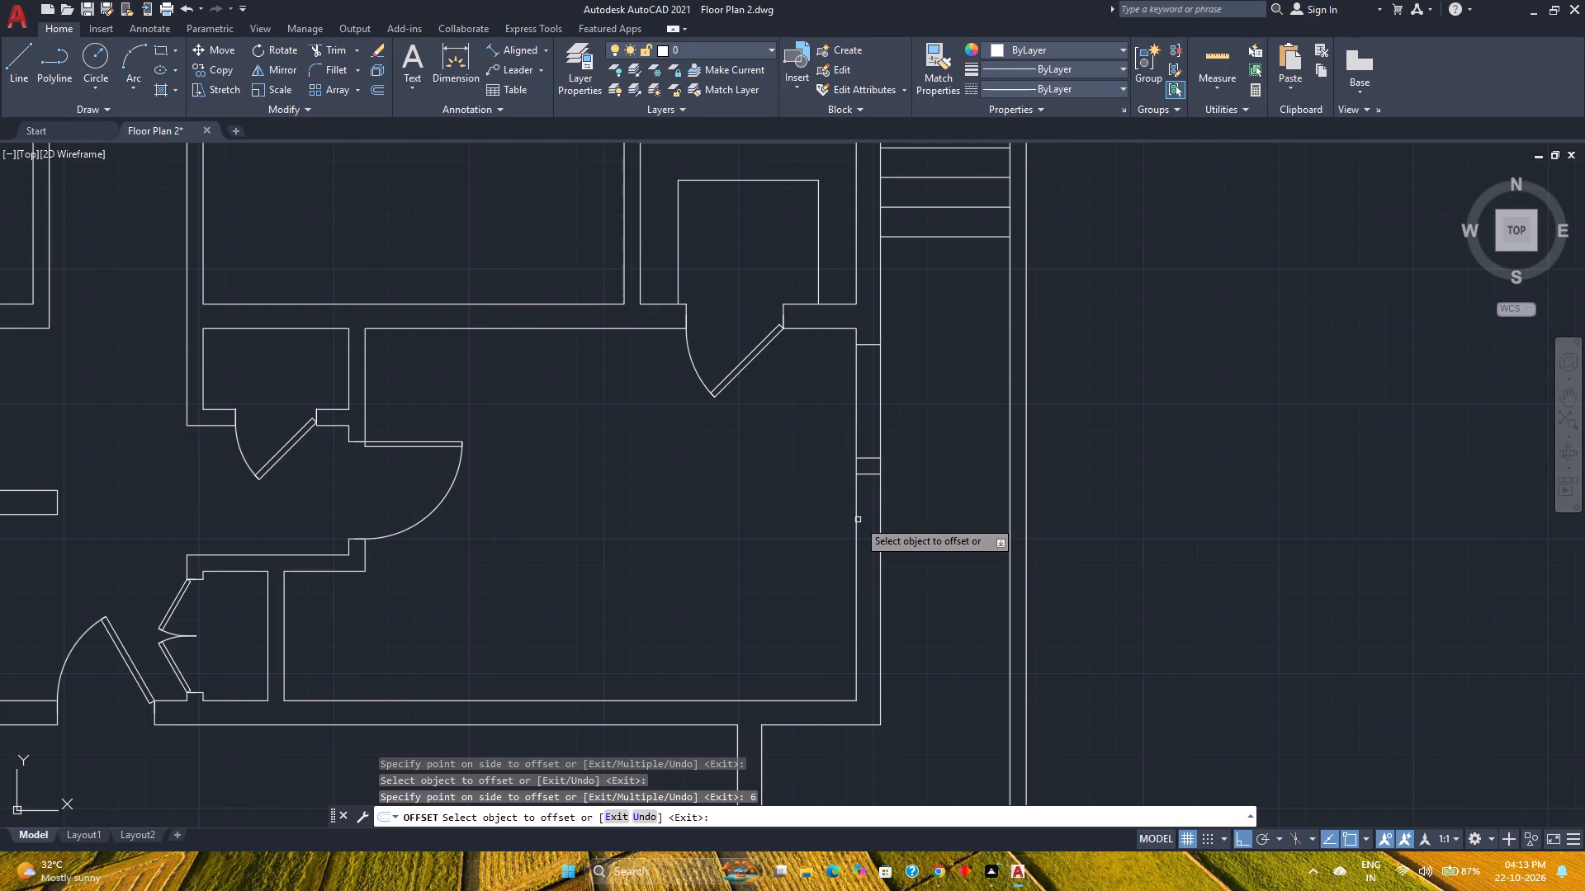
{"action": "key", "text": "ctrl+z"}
Offset the first opening's south line 9 inches south, and offset that copy 3' to outline the second east-wall opening.
{"action": "left_click", "coordinate": [868, 460]}
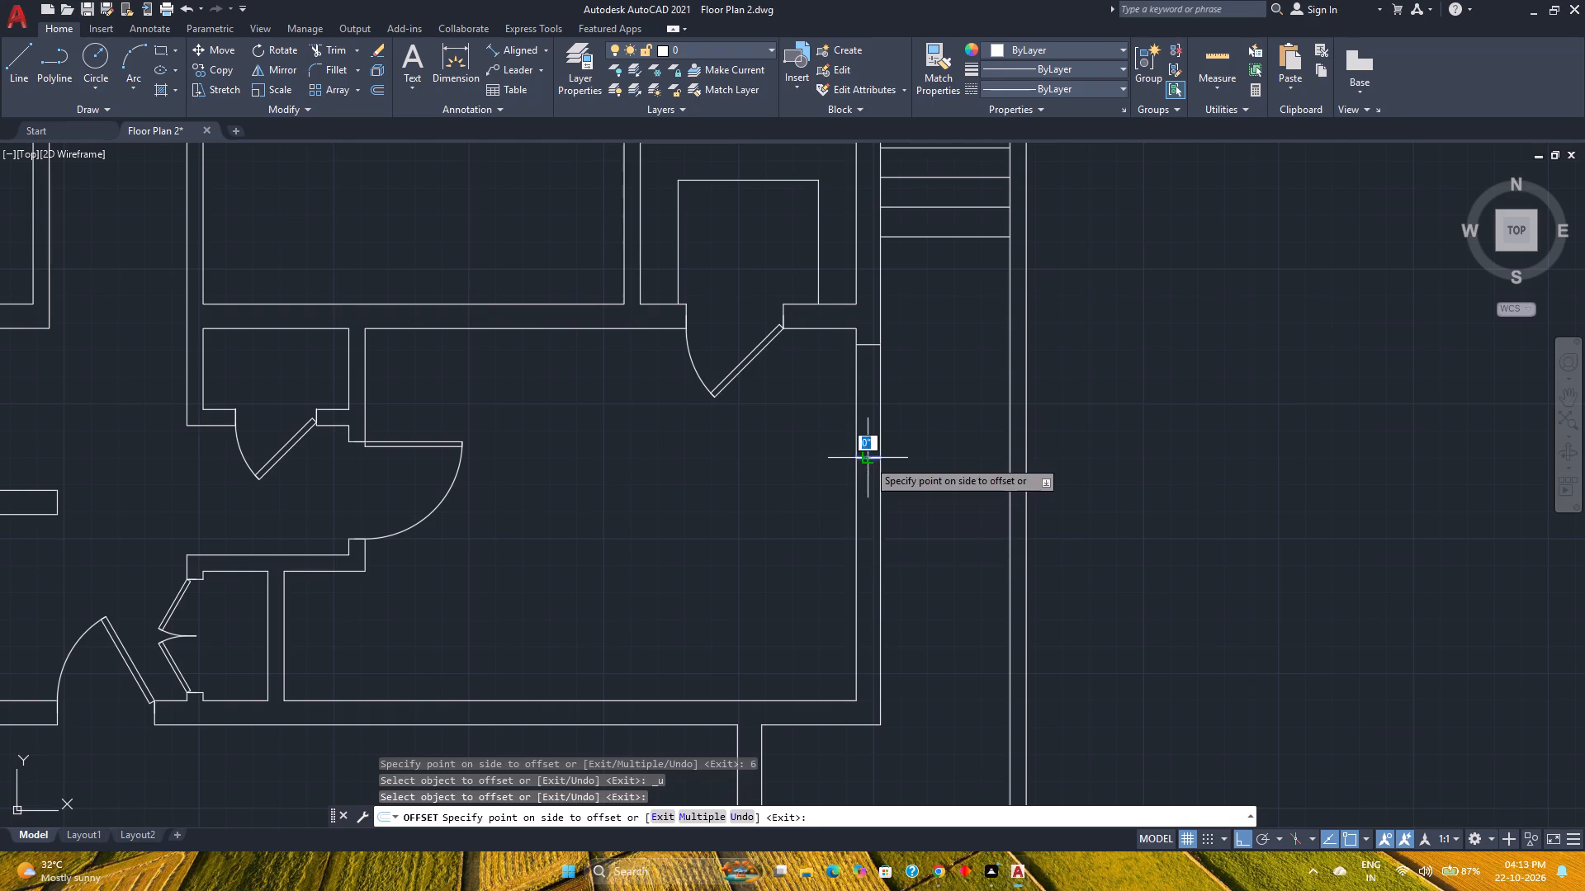
{"action": "key", "text": "9"}
{"action": "key", "text": "Return"}
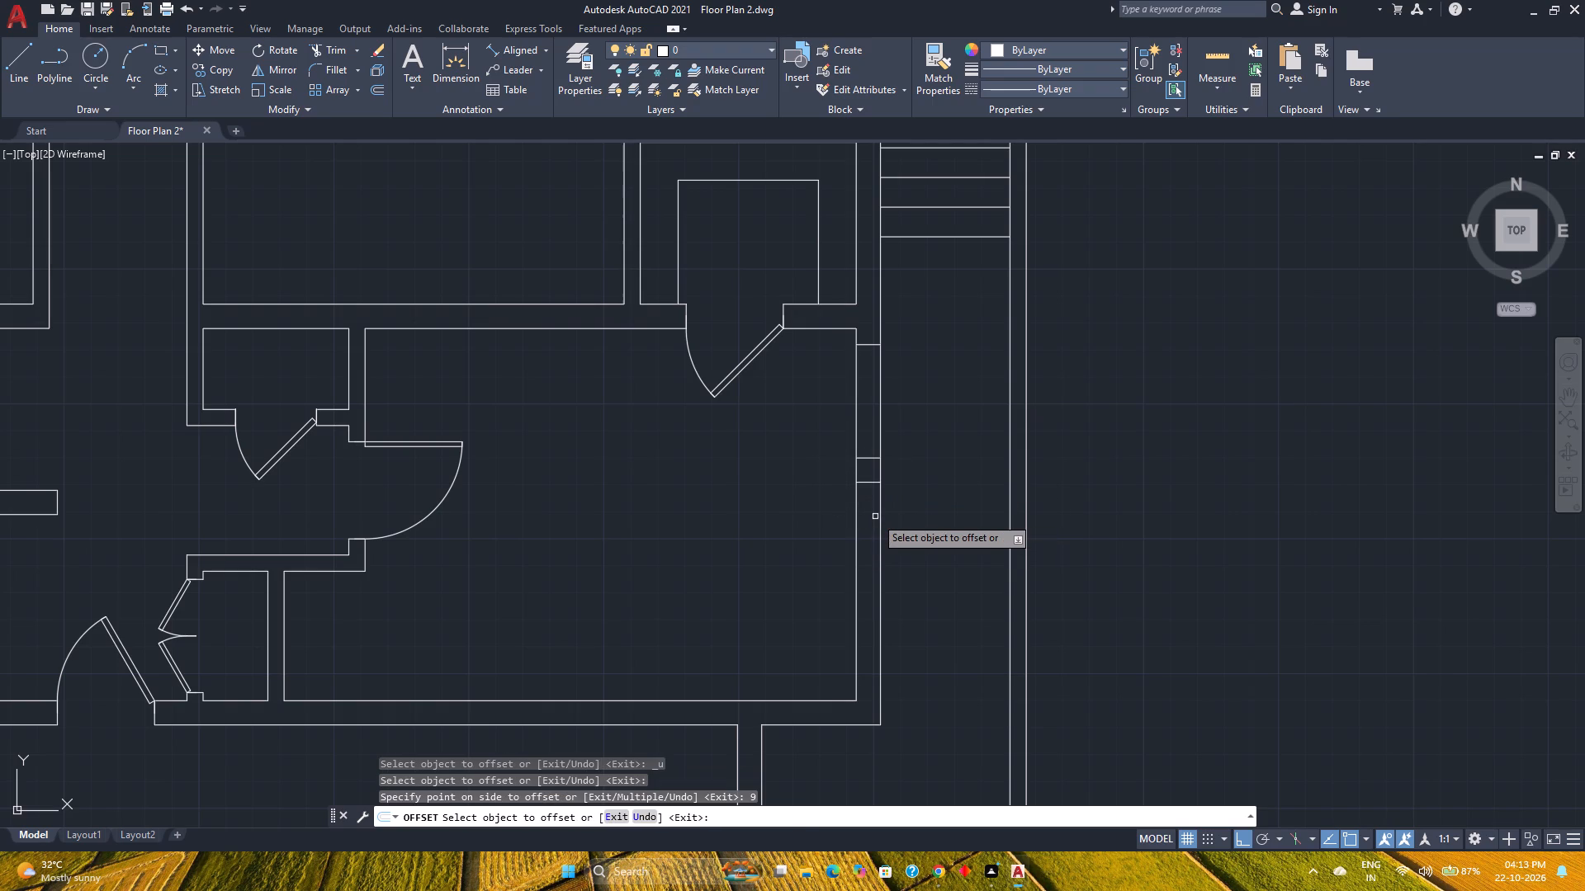
{"action": "left_click", "coordinate": [875, 483]}
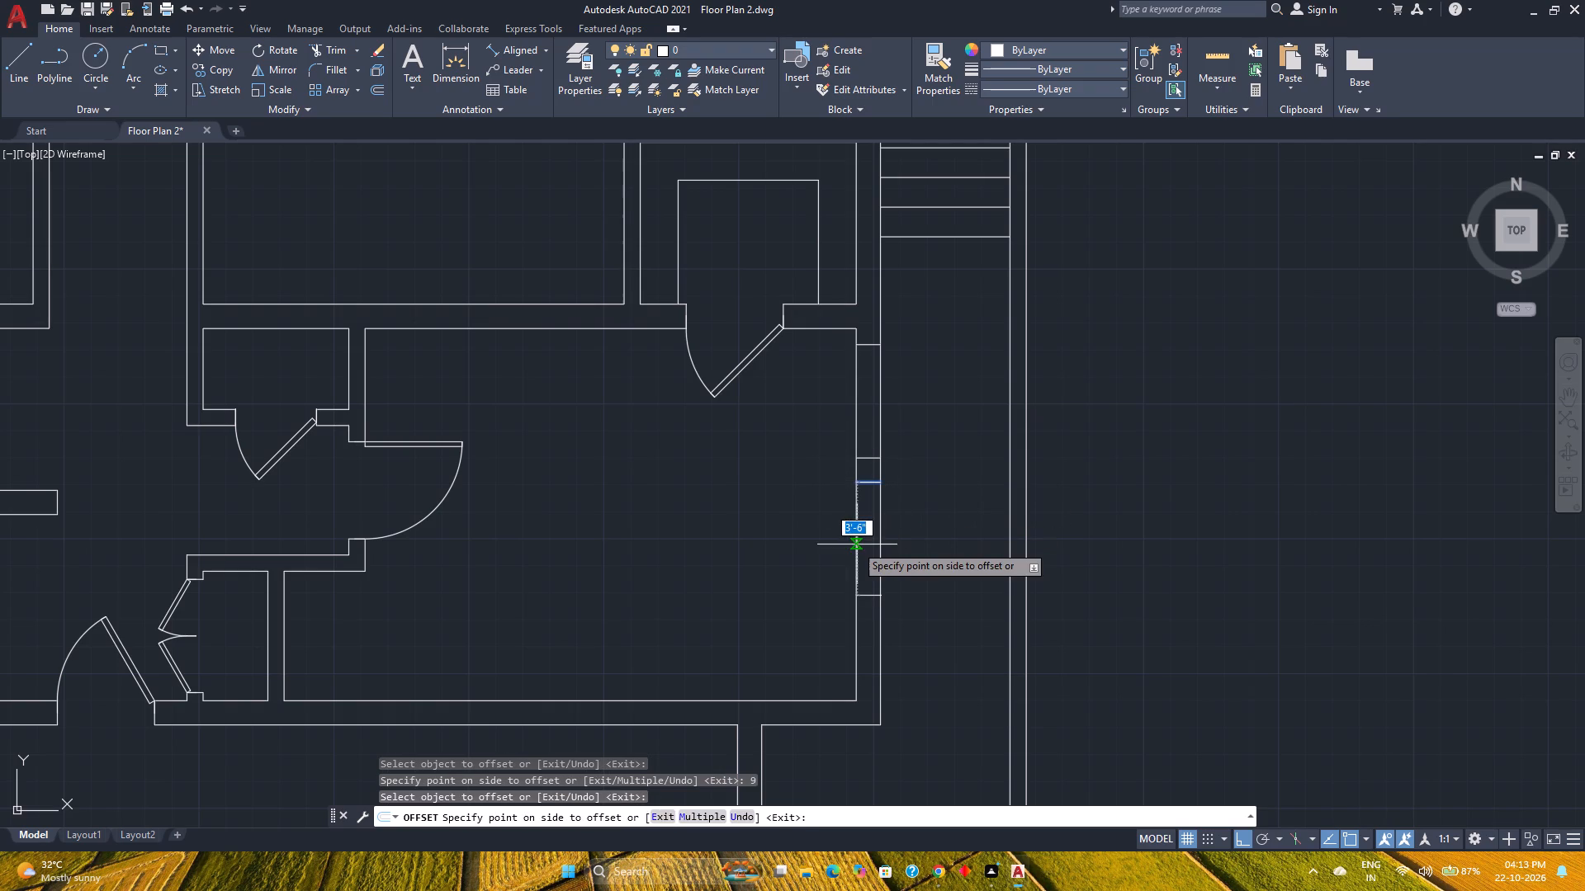
{"action": "type", "text": "3'"}
{"action": "key", "text": "Return"}
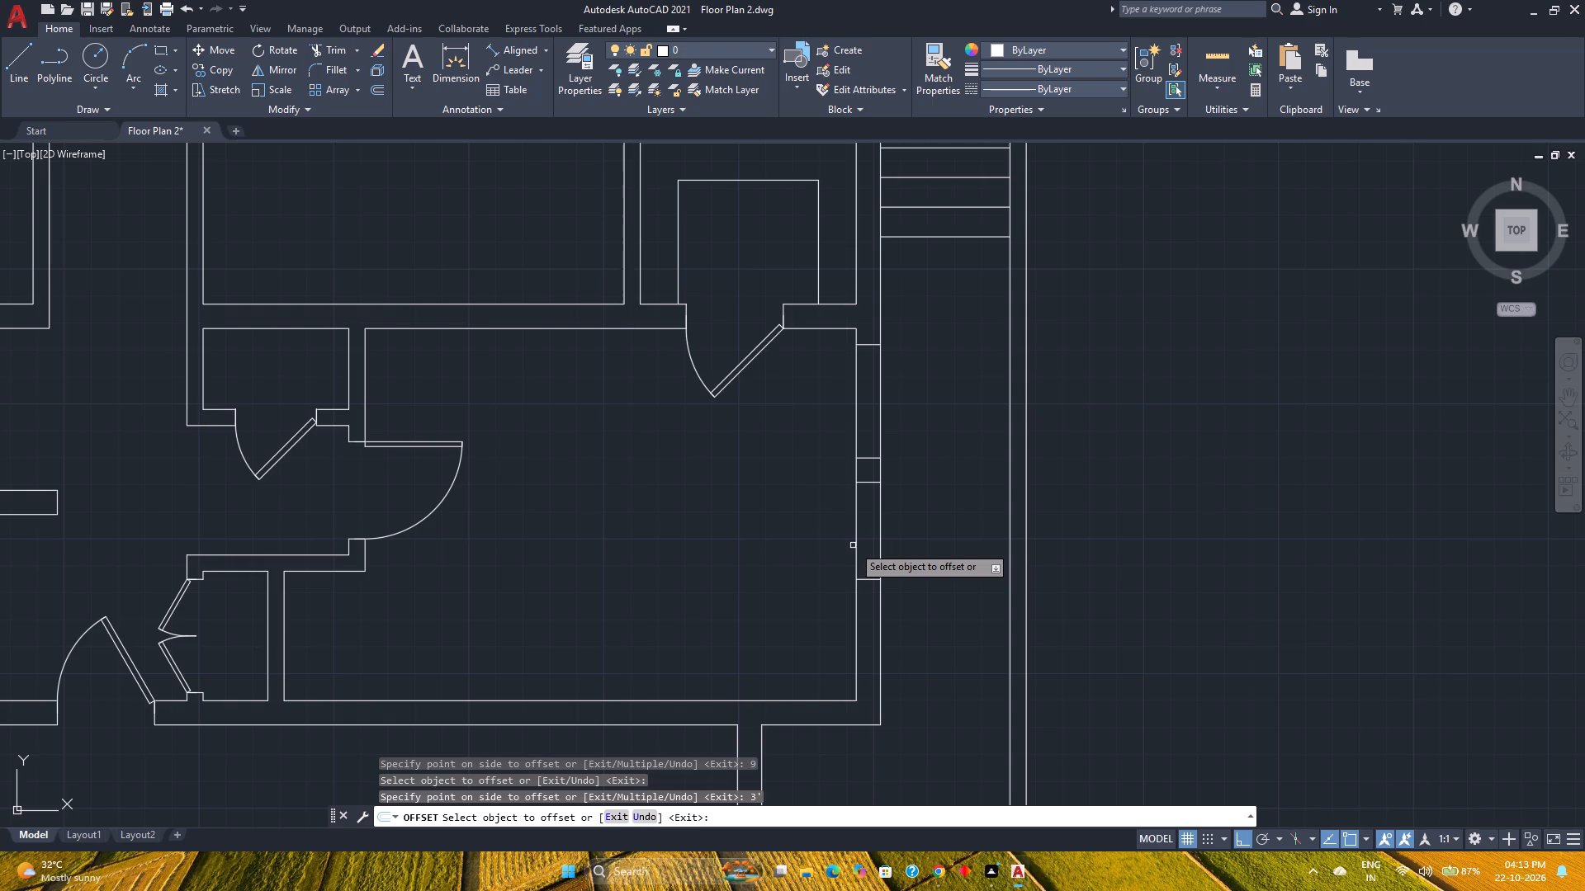
Offset the second opening's south line 6 inches south, and offset that copy 3' to outline the third opening.
{"action": "left_click", "coordinate": [876, 578]}
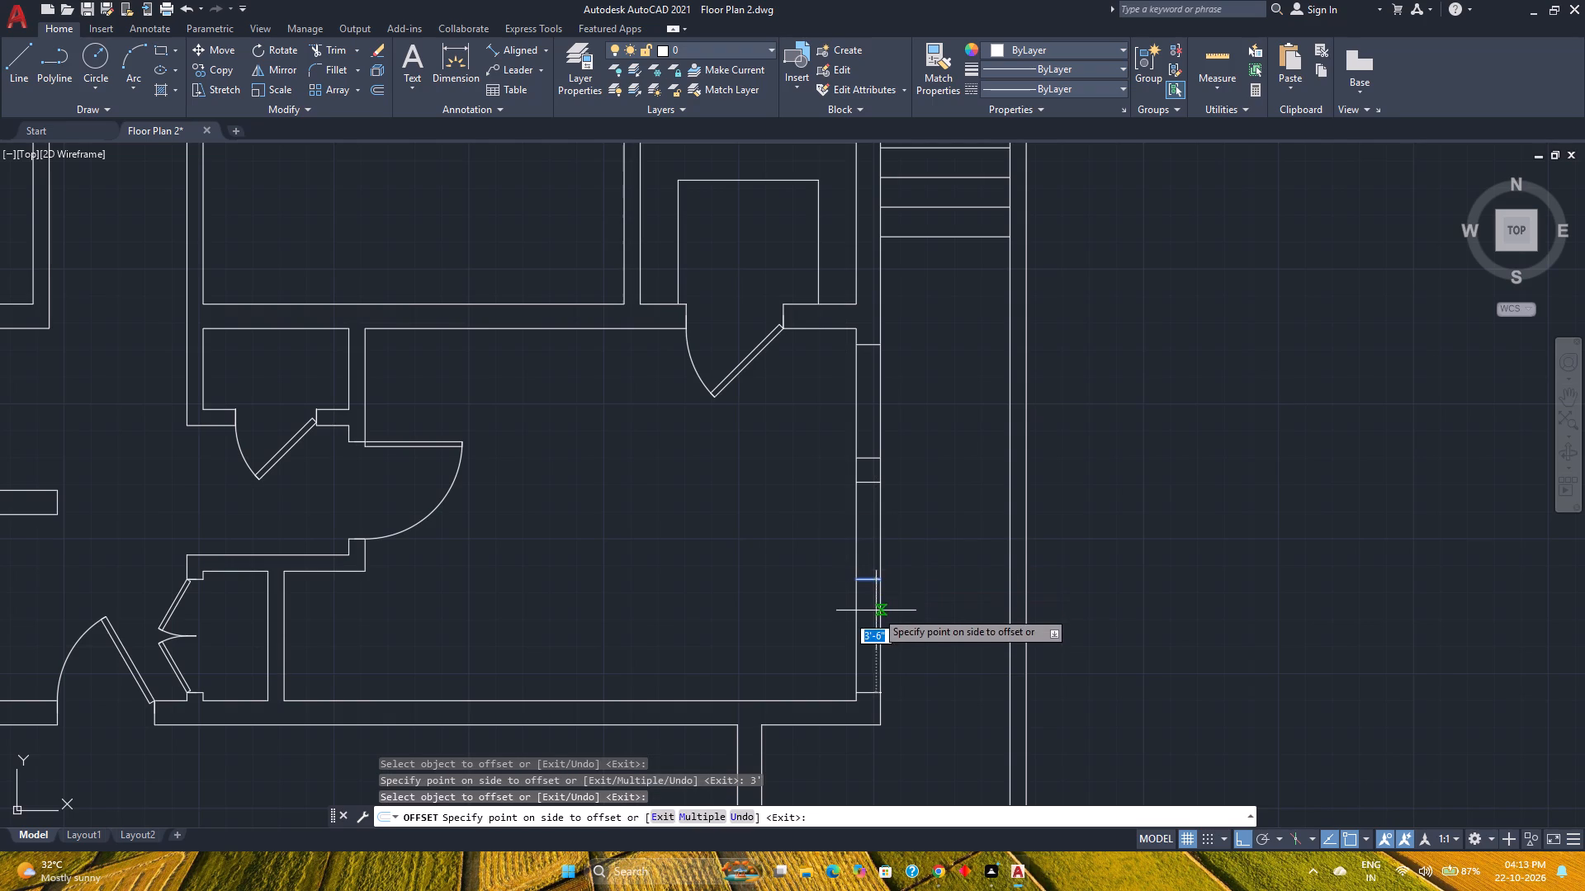
{"action": "key", "text": "6"}
{"action": "key", "text": "Return"}
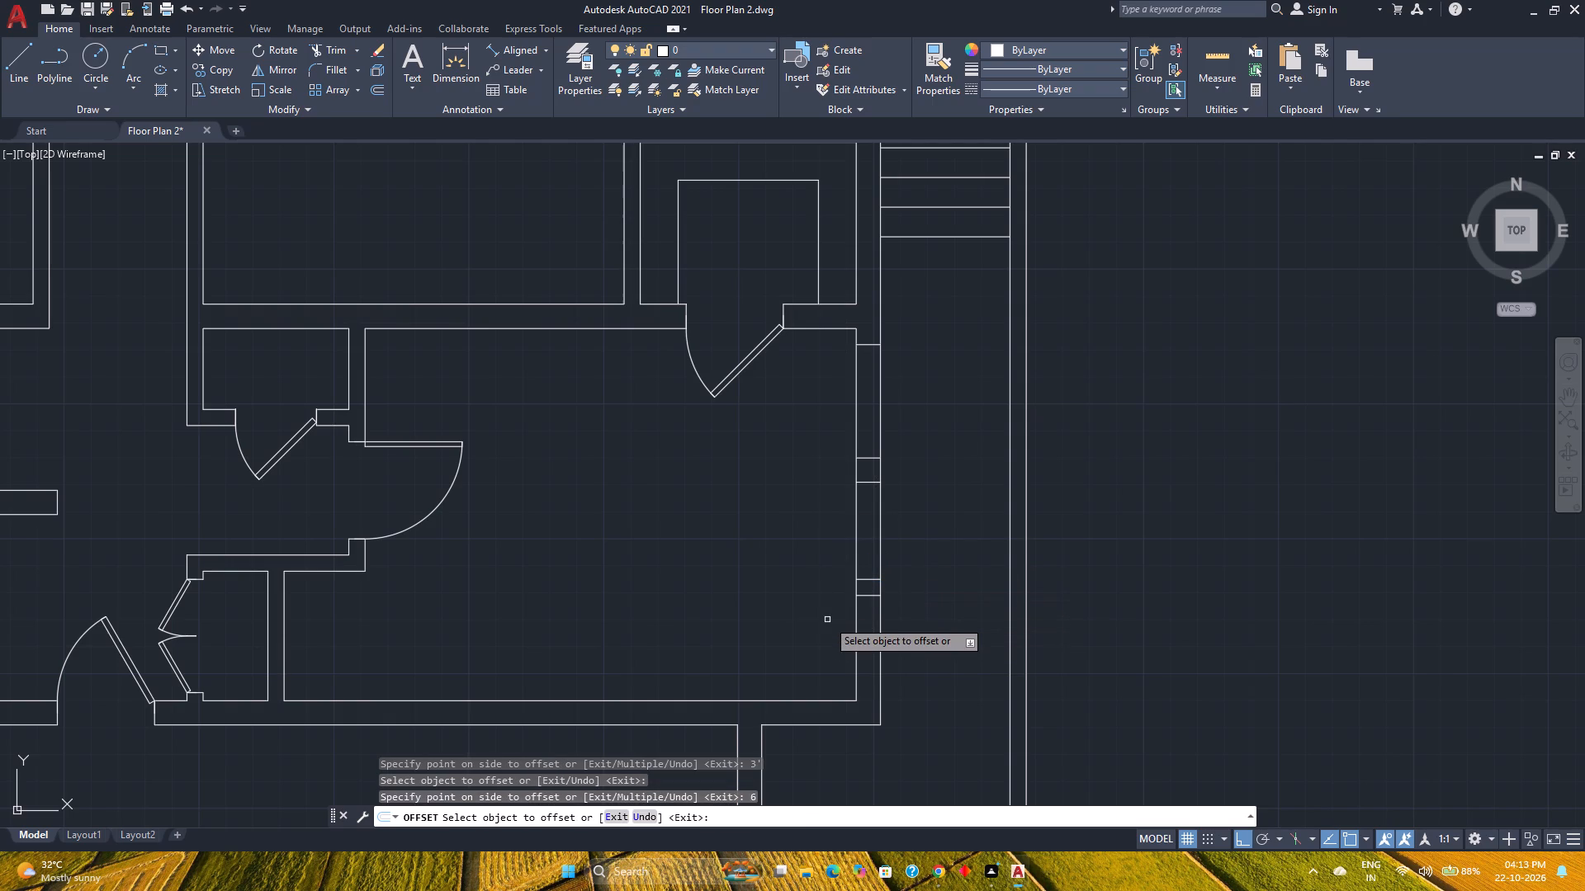
{"action": "left_click", "coordinate": [874, 596]}
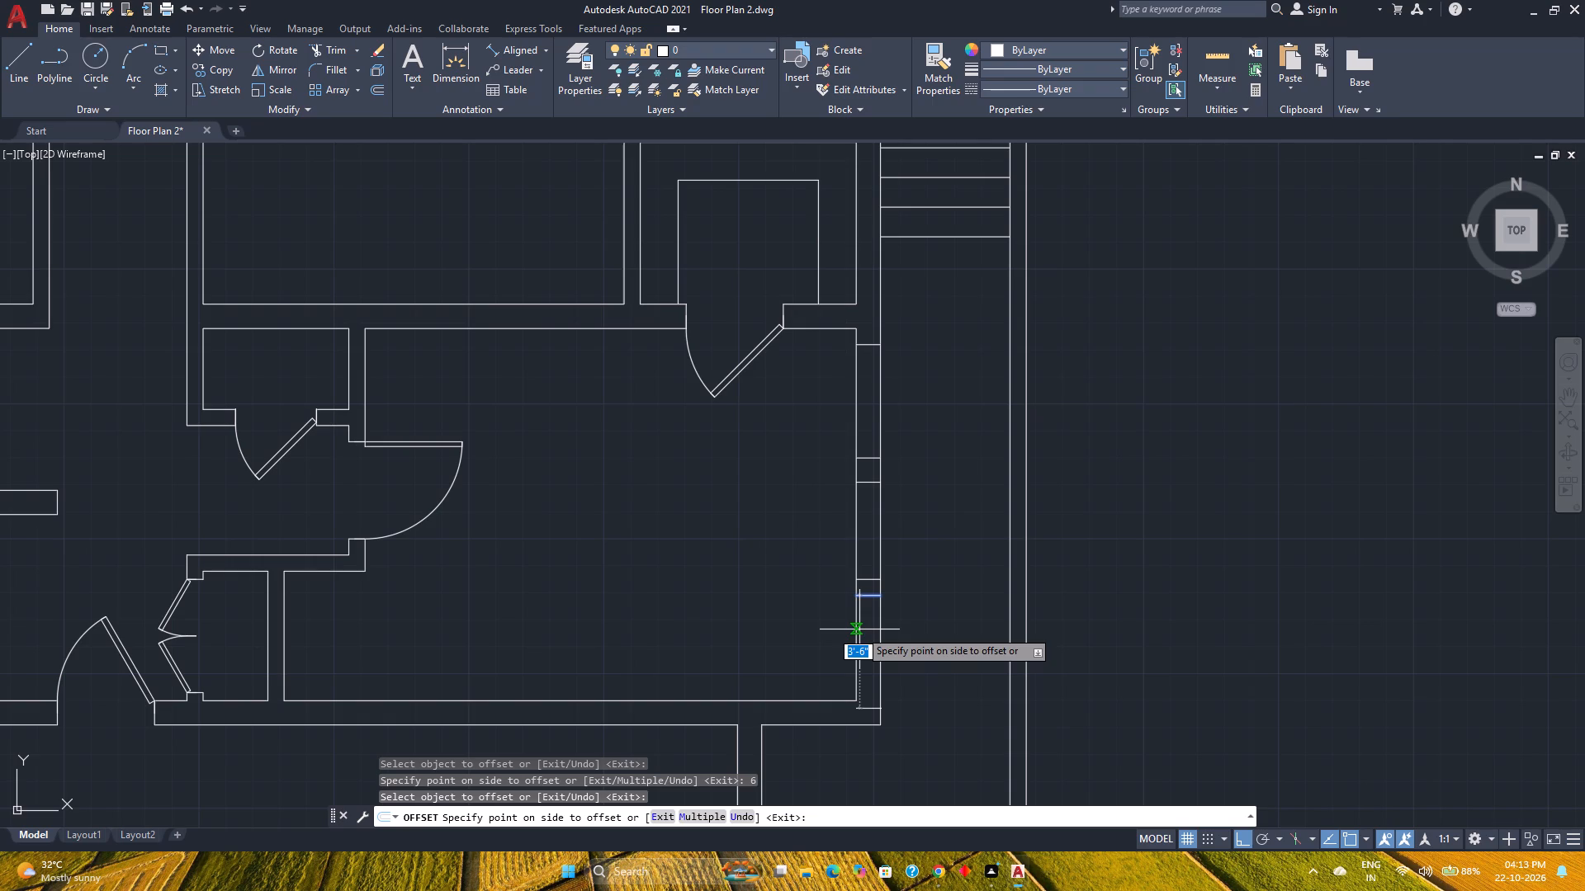
{"action": "type", "text": "3'"}
{"action": "key", "text": "Return"}
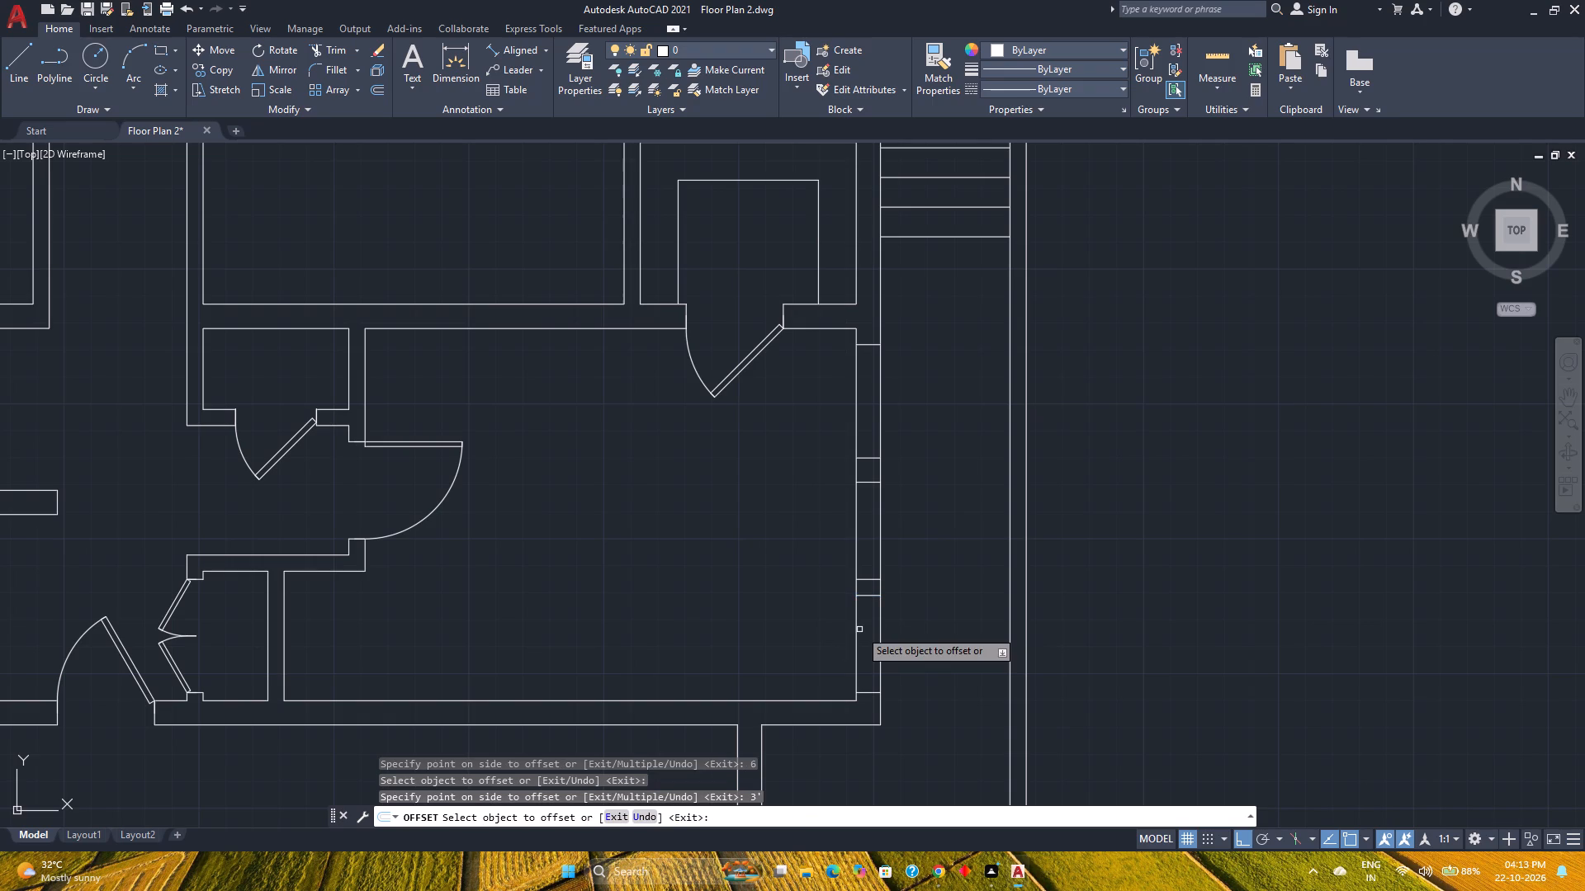
{"action": "key", "text": "Escape"}
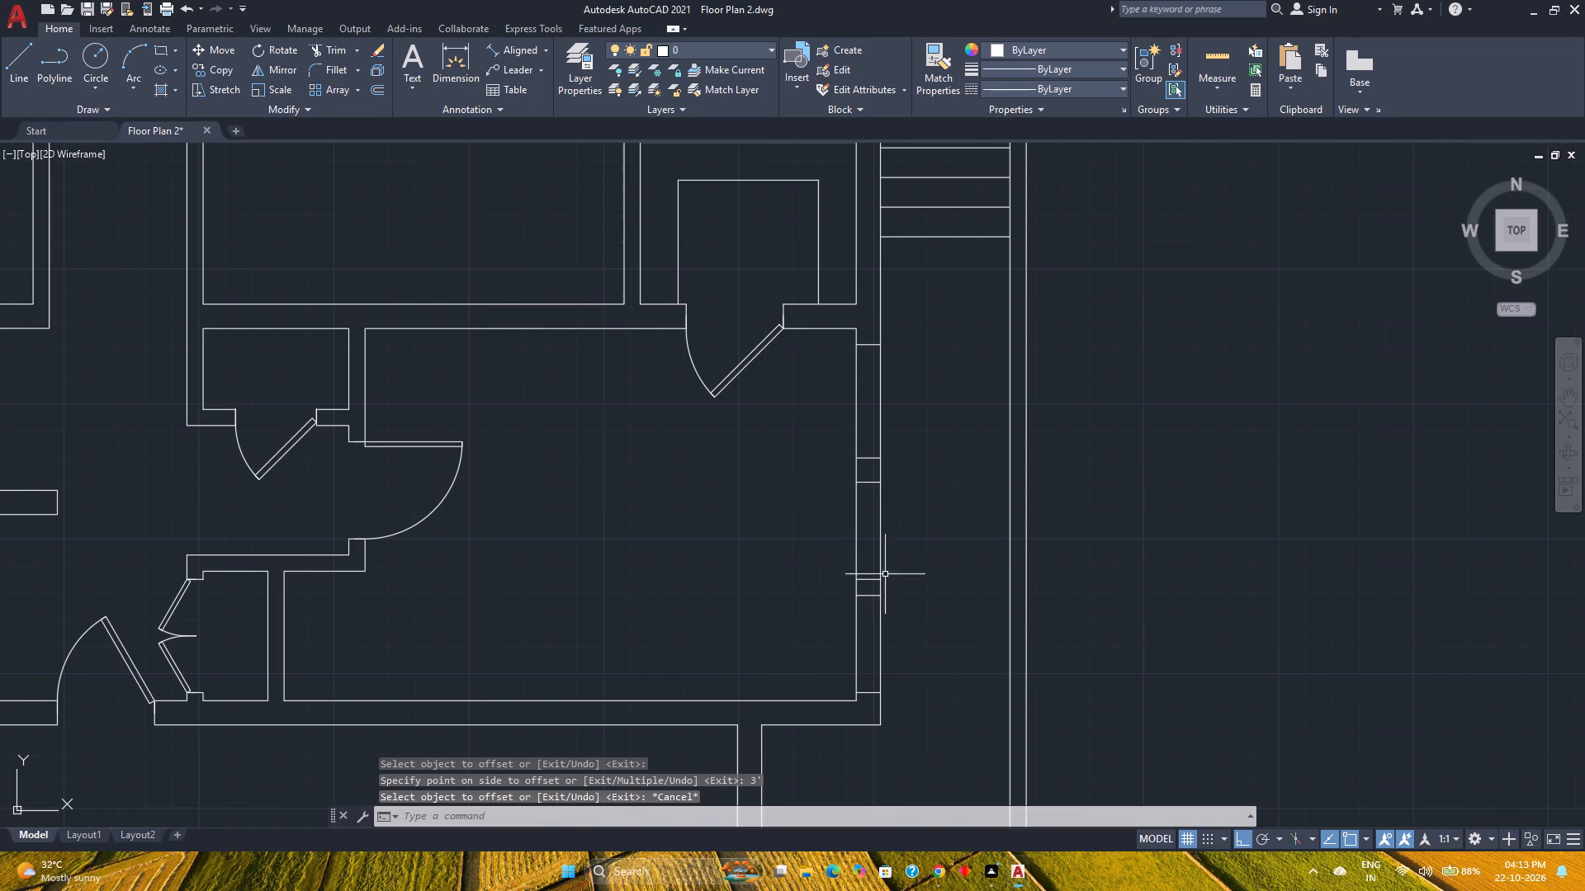
Move the four cross-wall lines marking the second and third east-wall openings 3 inches north.
{"action": "left_click", "coordinate": [876, 693]}
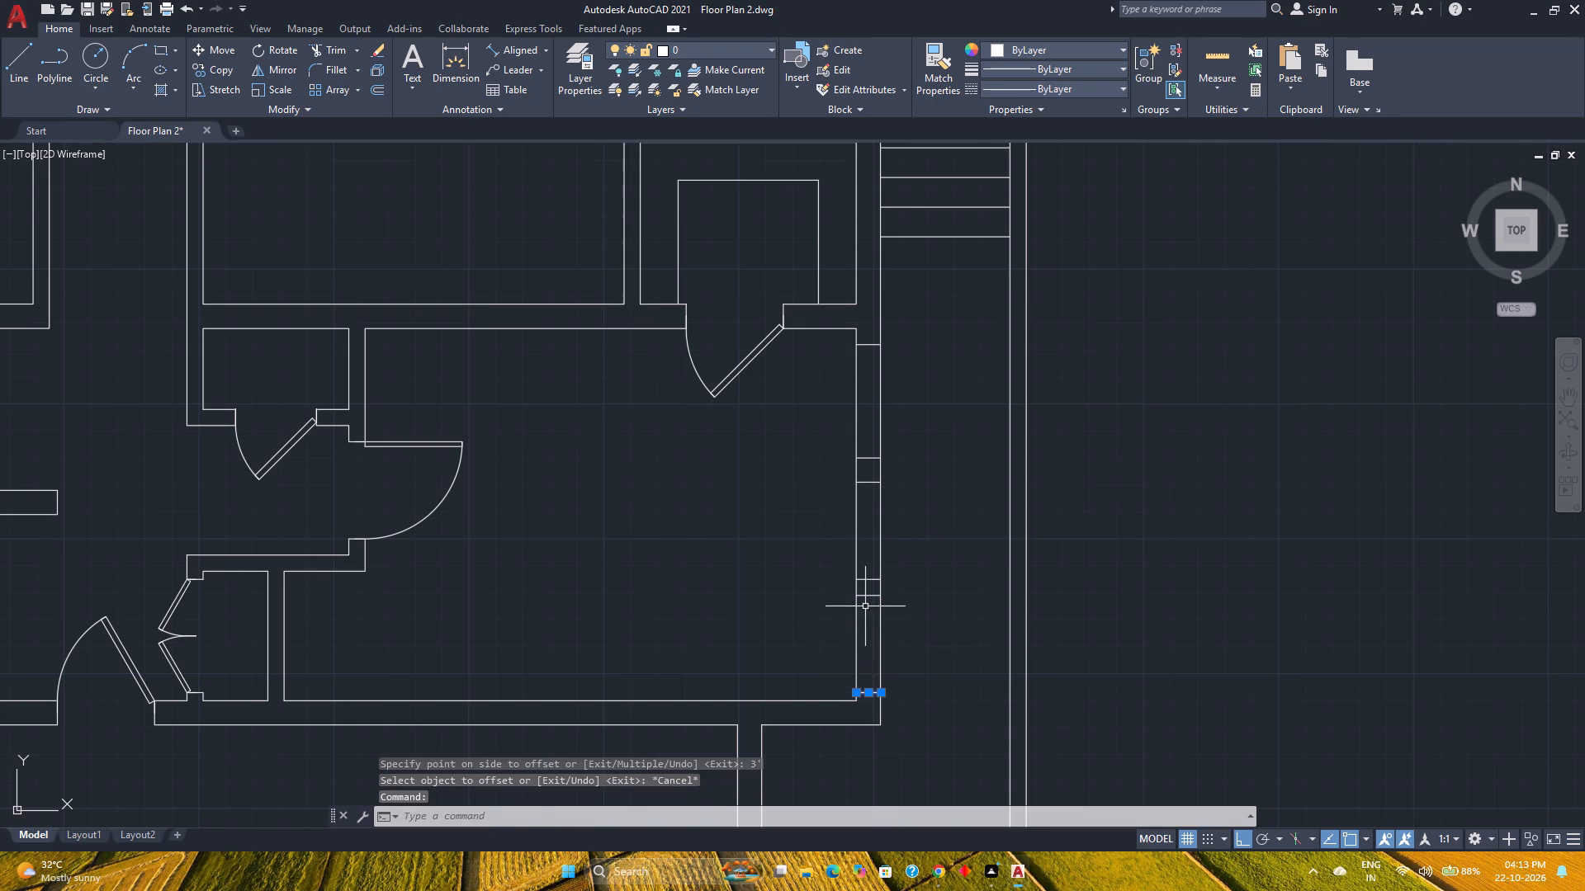
{"action": "left_click", "coordinate": [869, 603]}
{"action": "left_click", "coordinate": [868, 579]}
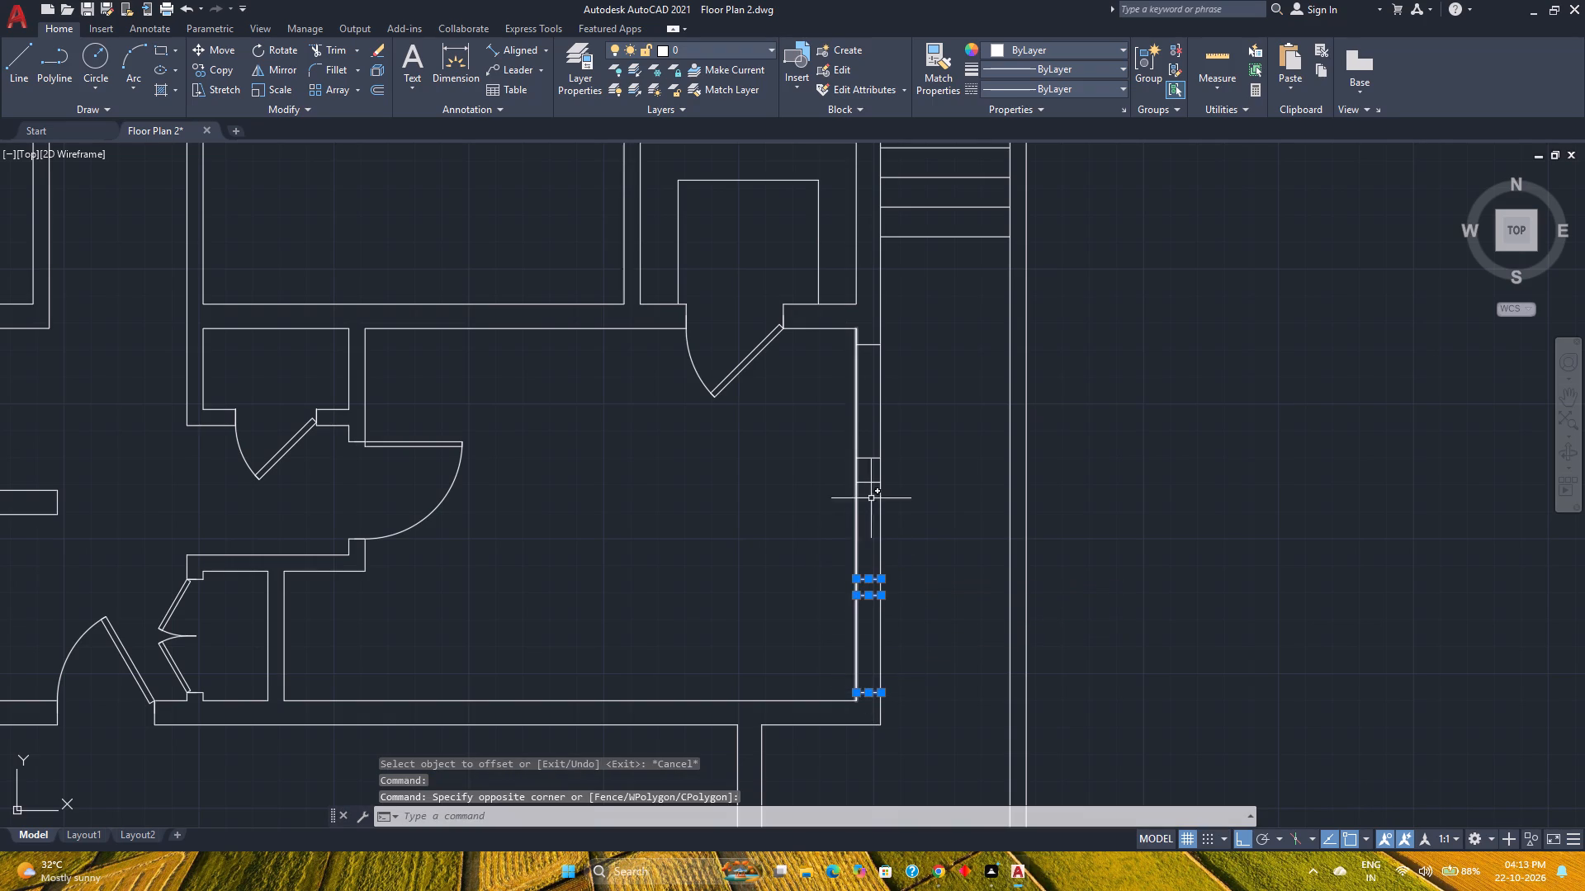
{"action": "left_click", "coordinate": [869, 482]}
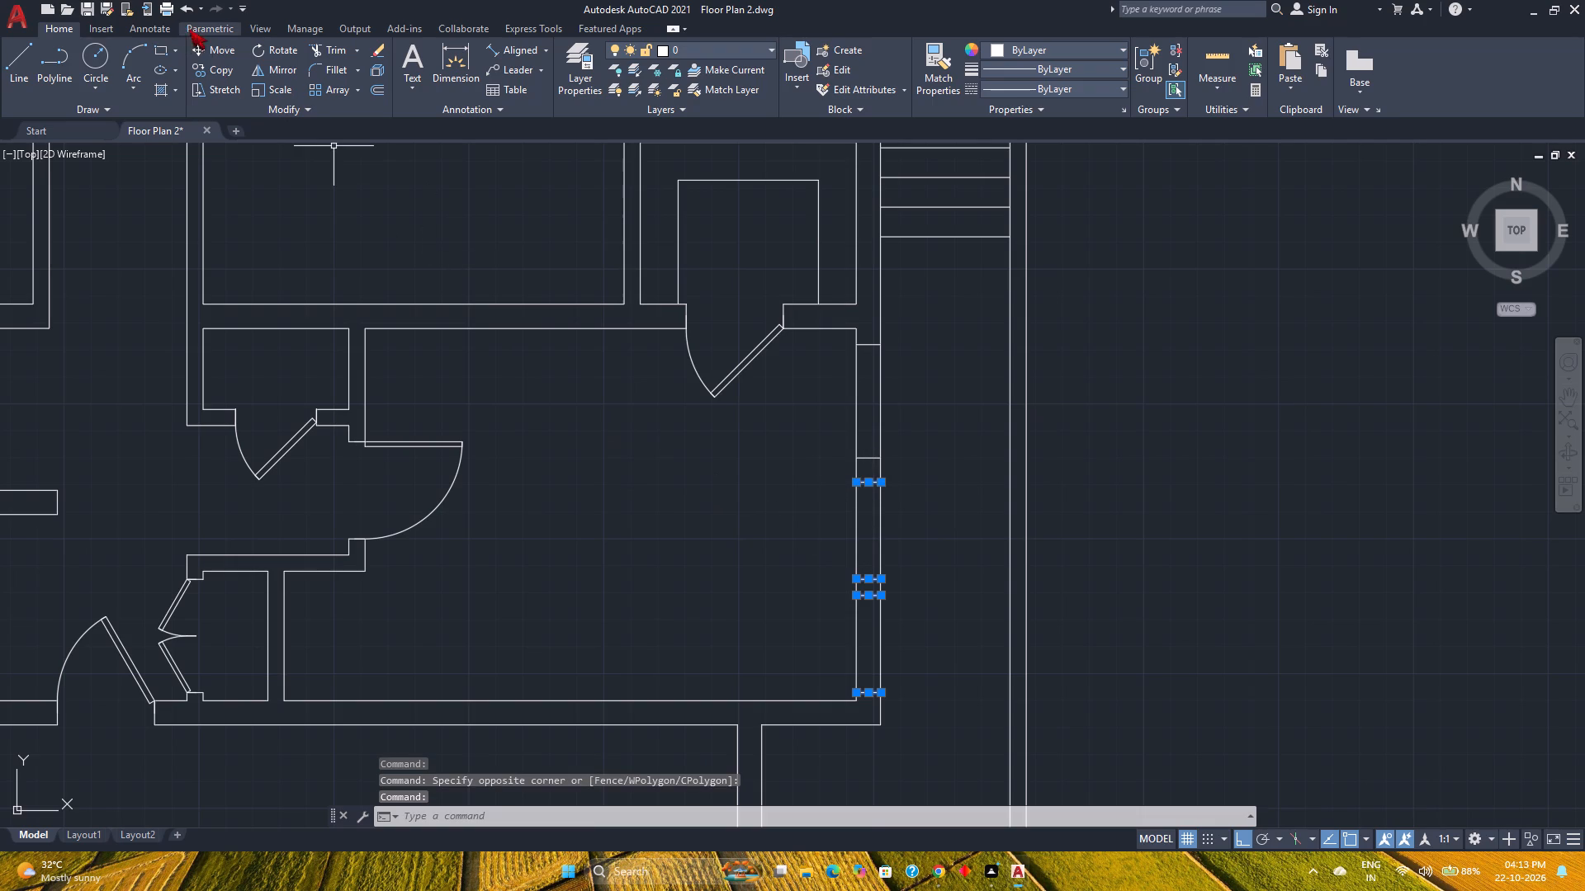
{"action": "left_click", "coordinate": [226, 49]}
{"action": "scroll", "coordinate": [888, 503], "scroll_direction": "up", "scroll_amount": 2}
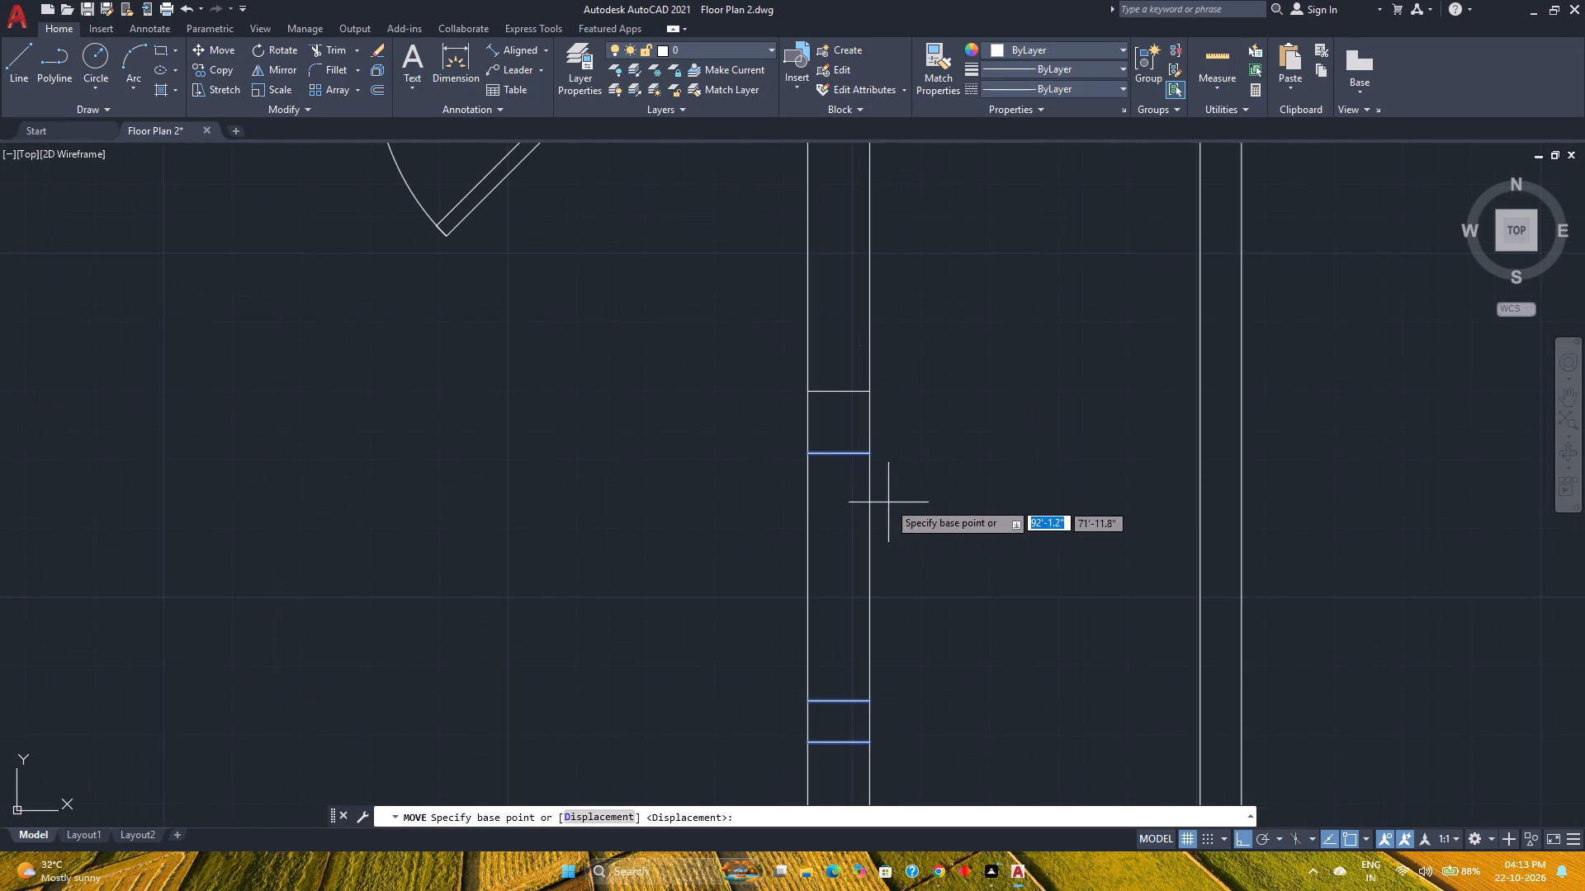
{"action": "left_click", "coordinate": [810, 452]}
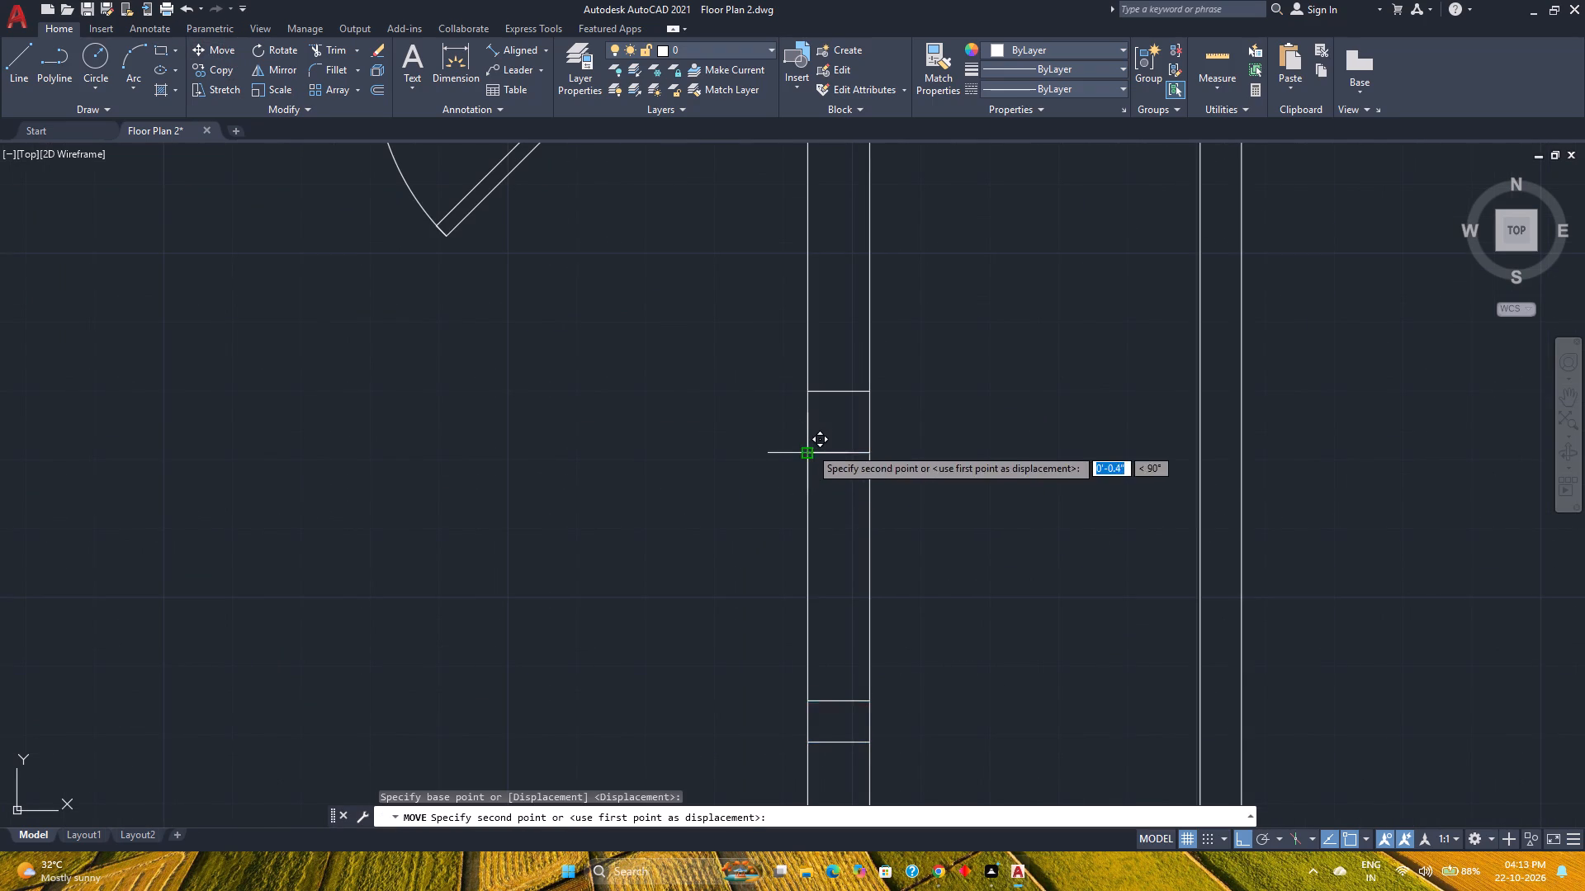
{"action": "key", "text": "3"}
{"action": "key", "text": "Return"}
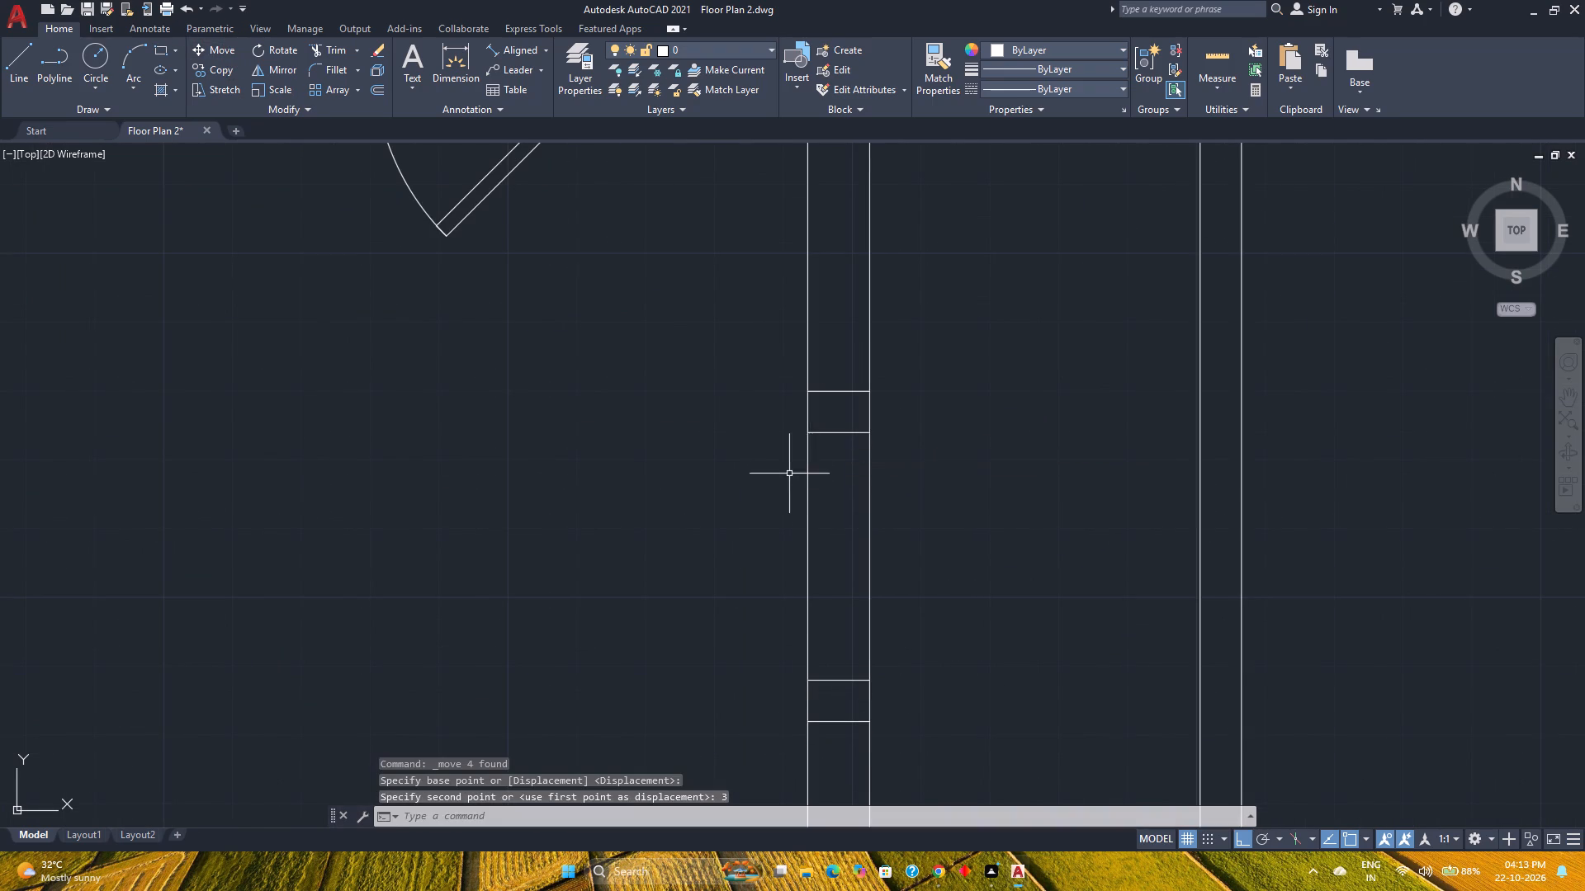
Trim both wall lines between the jamb lines of all three east-wall openings, keeping the short piers between them.
{"action": "scroll", "coordinate": [797, 483], "scroll_direction": "down", "scroll_amount": 1}
{"action": "scroll", "coordinate": [771, 634], "scroll_direction": "down", "scroll_amount": 1}
{"action": "middle_click_drag", "start_coordinate": [771, 634], "coordinate": [782, 493]}
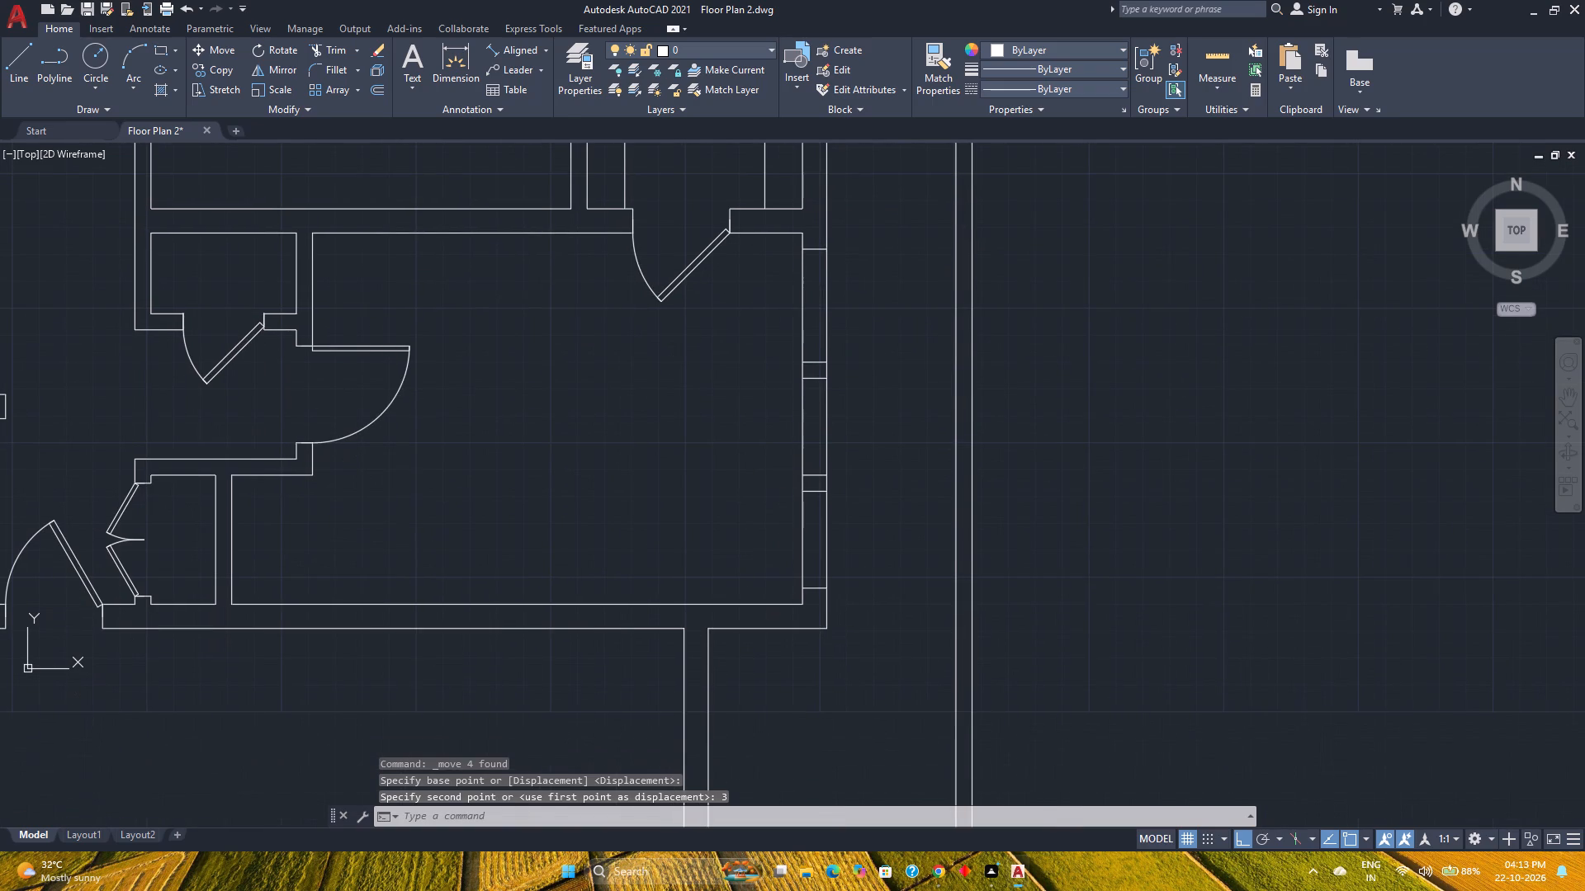
{"action": "middle_click_drag", "start_coordinate": [780, 493], "coordinate": [721, 577]}
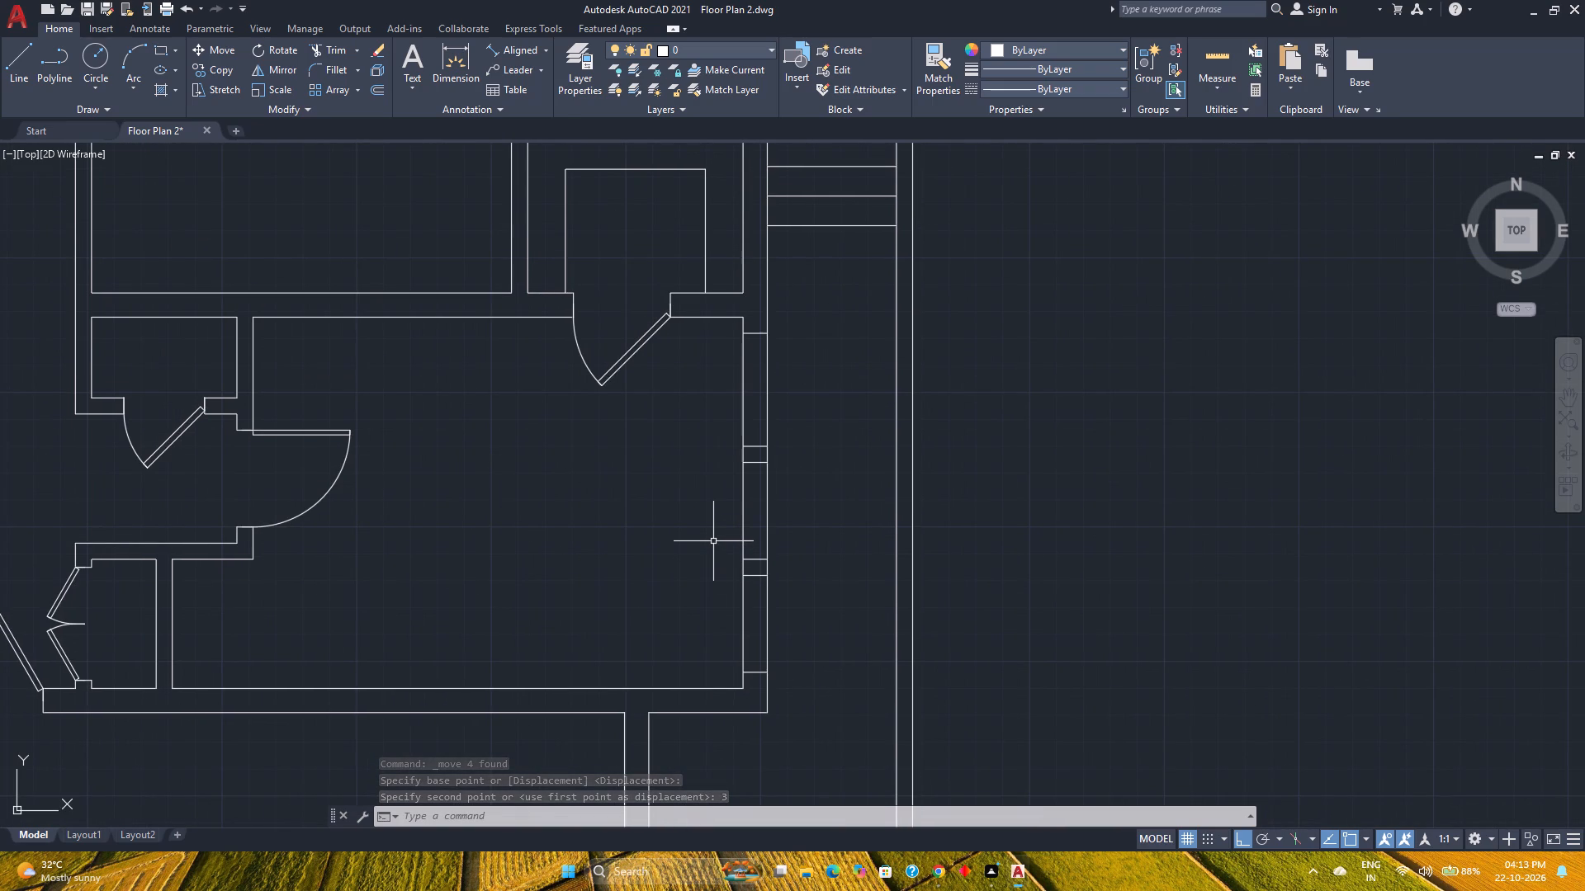
{"action": "type", "text": "tr"}
{"action": "key", "text": "Return"}
{"action": "left_click", "coordinate": [717, 397]}
{"action": "left_click", "coordinate": [788, 379]}
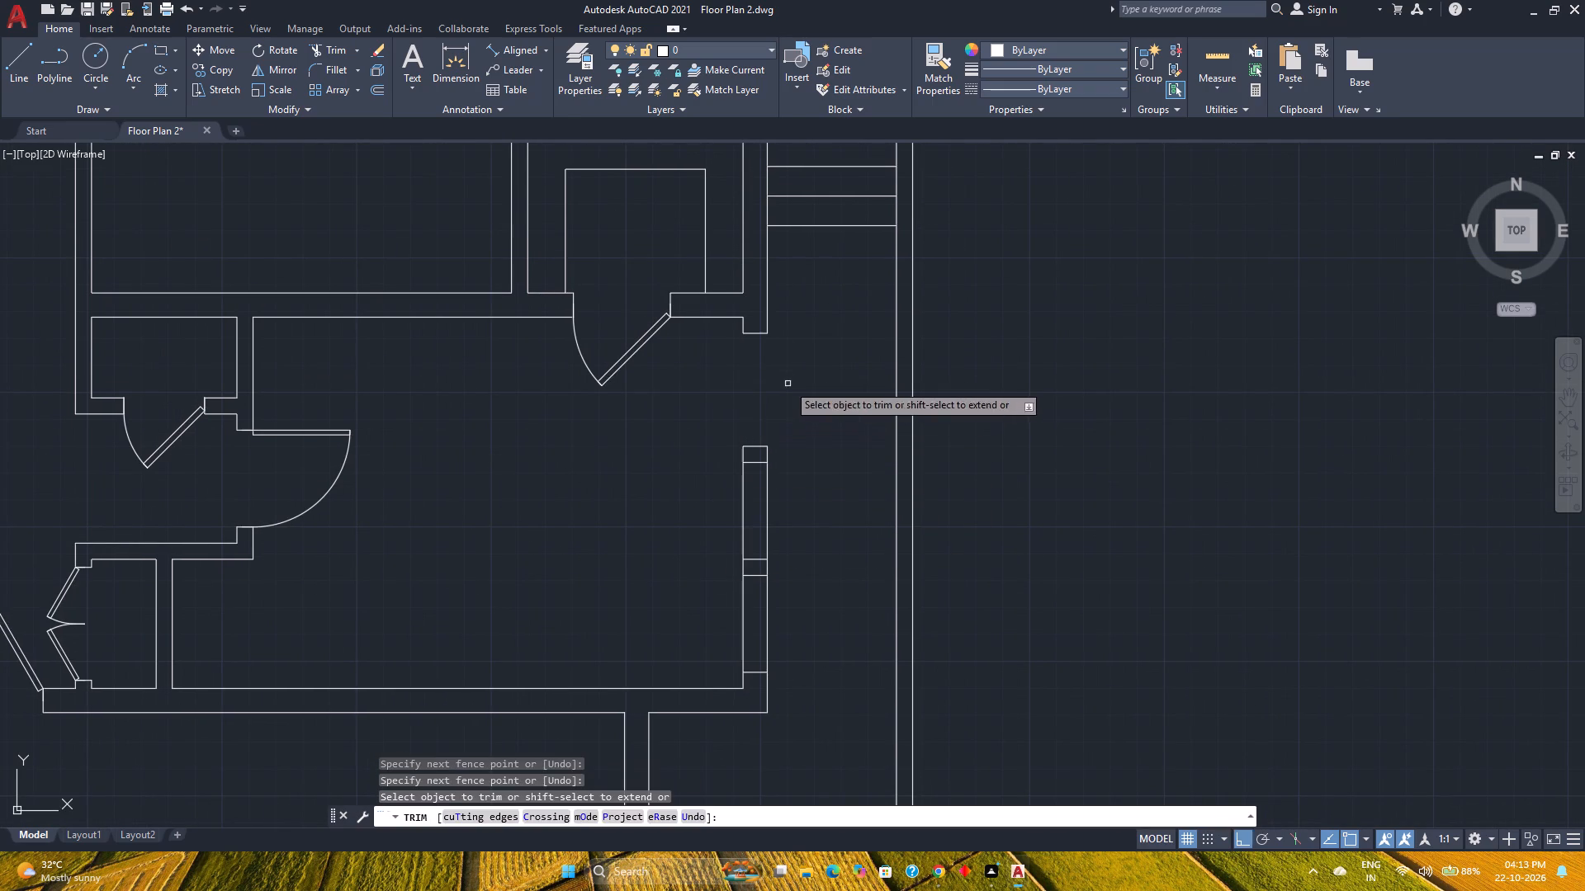
{"action": "left_click", "coordinate": [699, 511]}
{"action": "left_click", "coordinate": [825, 491]}
{"action": "left_click", "coordinate": [707, 603]}
{"action": "left_click", "coordinate": [772, 610]}
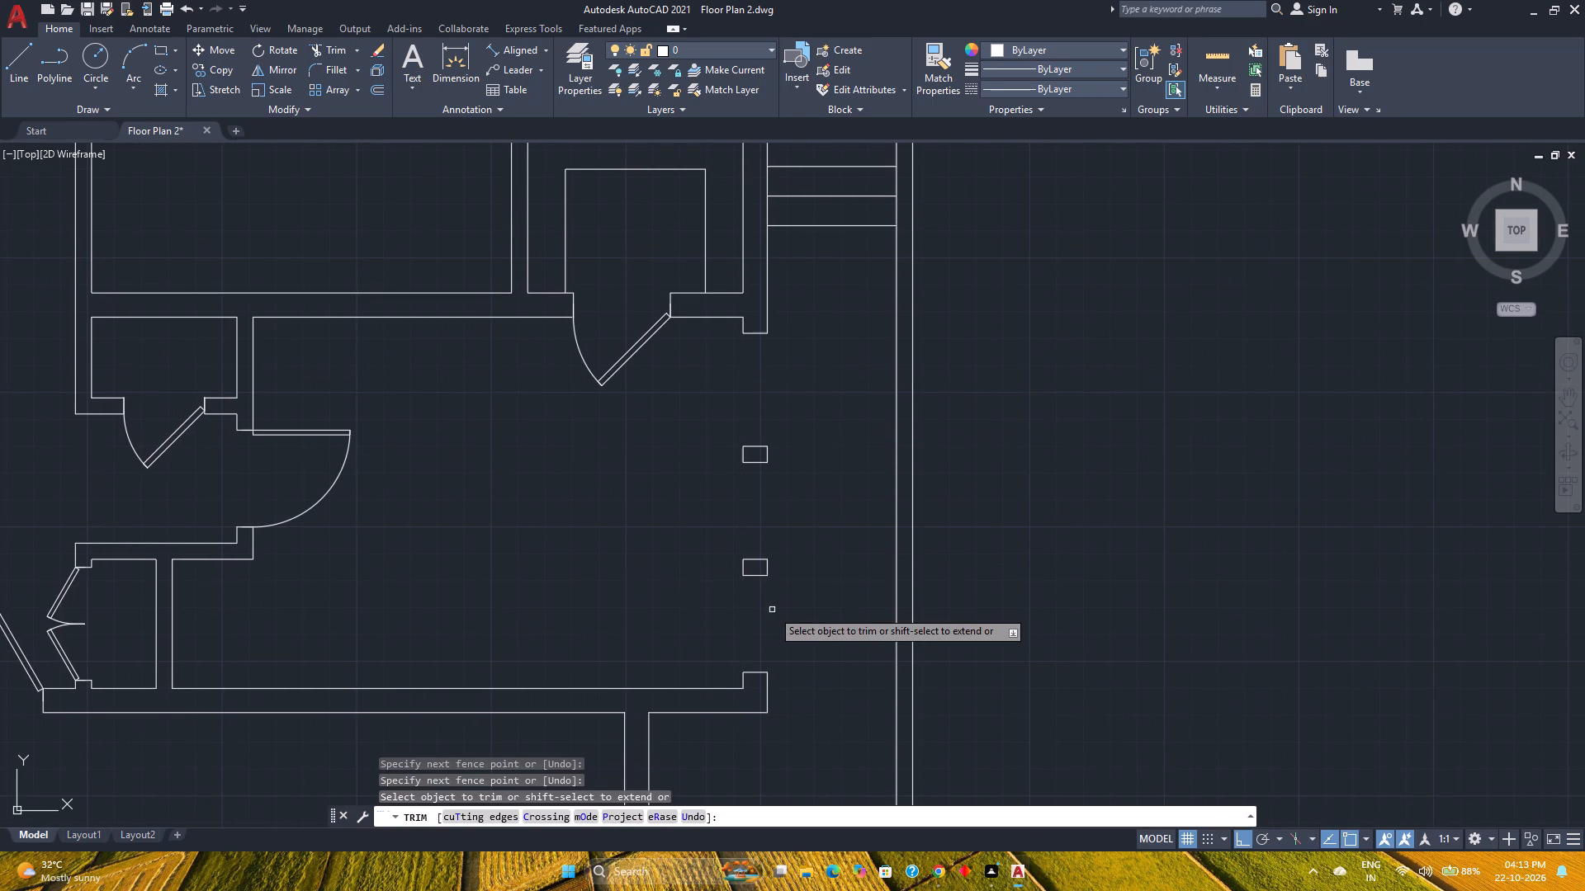
Measure the widths of the first east-wall opening and its wall.
{"action": "left_click", "coordinate": [1204, 57]}
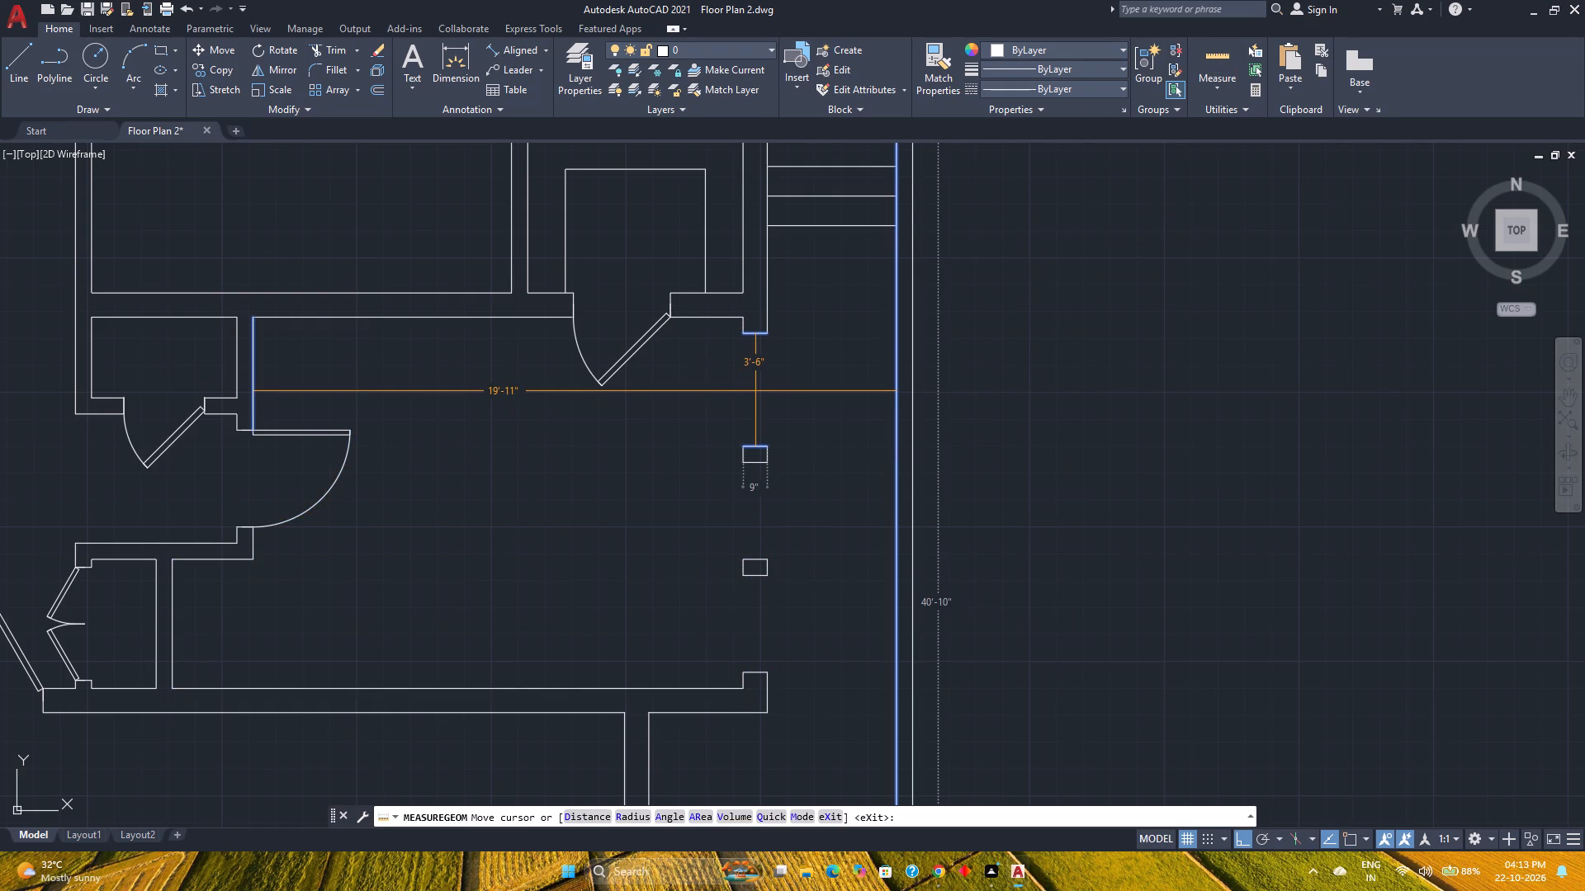
{"action": "key", "text": "Escape"}
Copy the door in the room's west wall from its hinge corner to the inner north corner of the first east-wall opening.
{"action": "scroll", "coordinate": [731, 452], "scroll_direction": "down", "scroll_amount": 1}
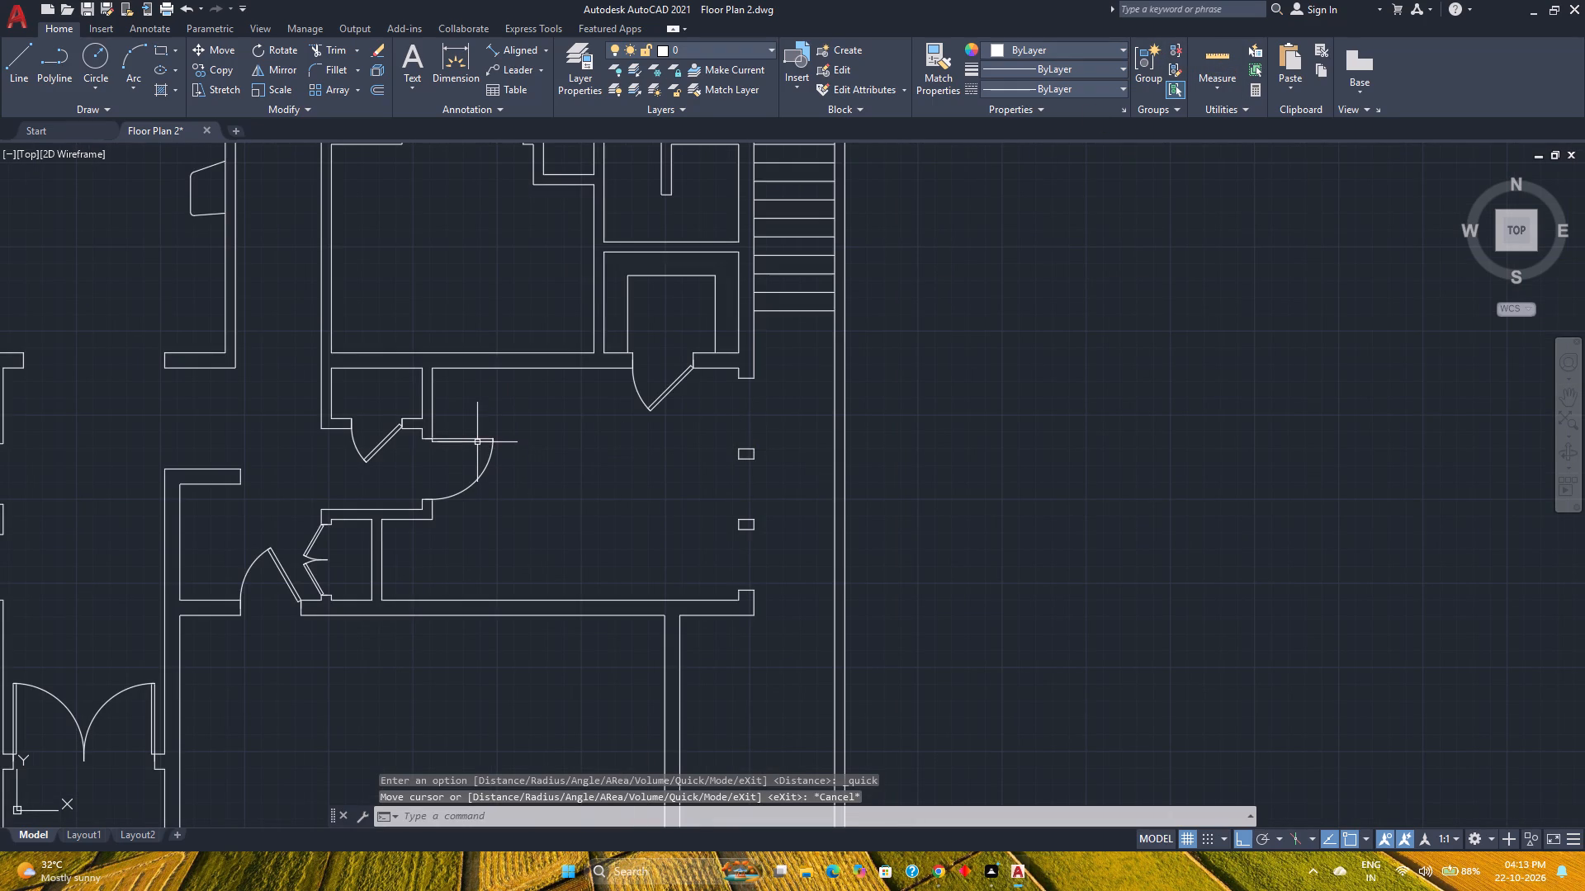
{"action": "left_click", "coordinate": [477, 442]}
{"action": "left_click", "coordinate": [221, 66]}
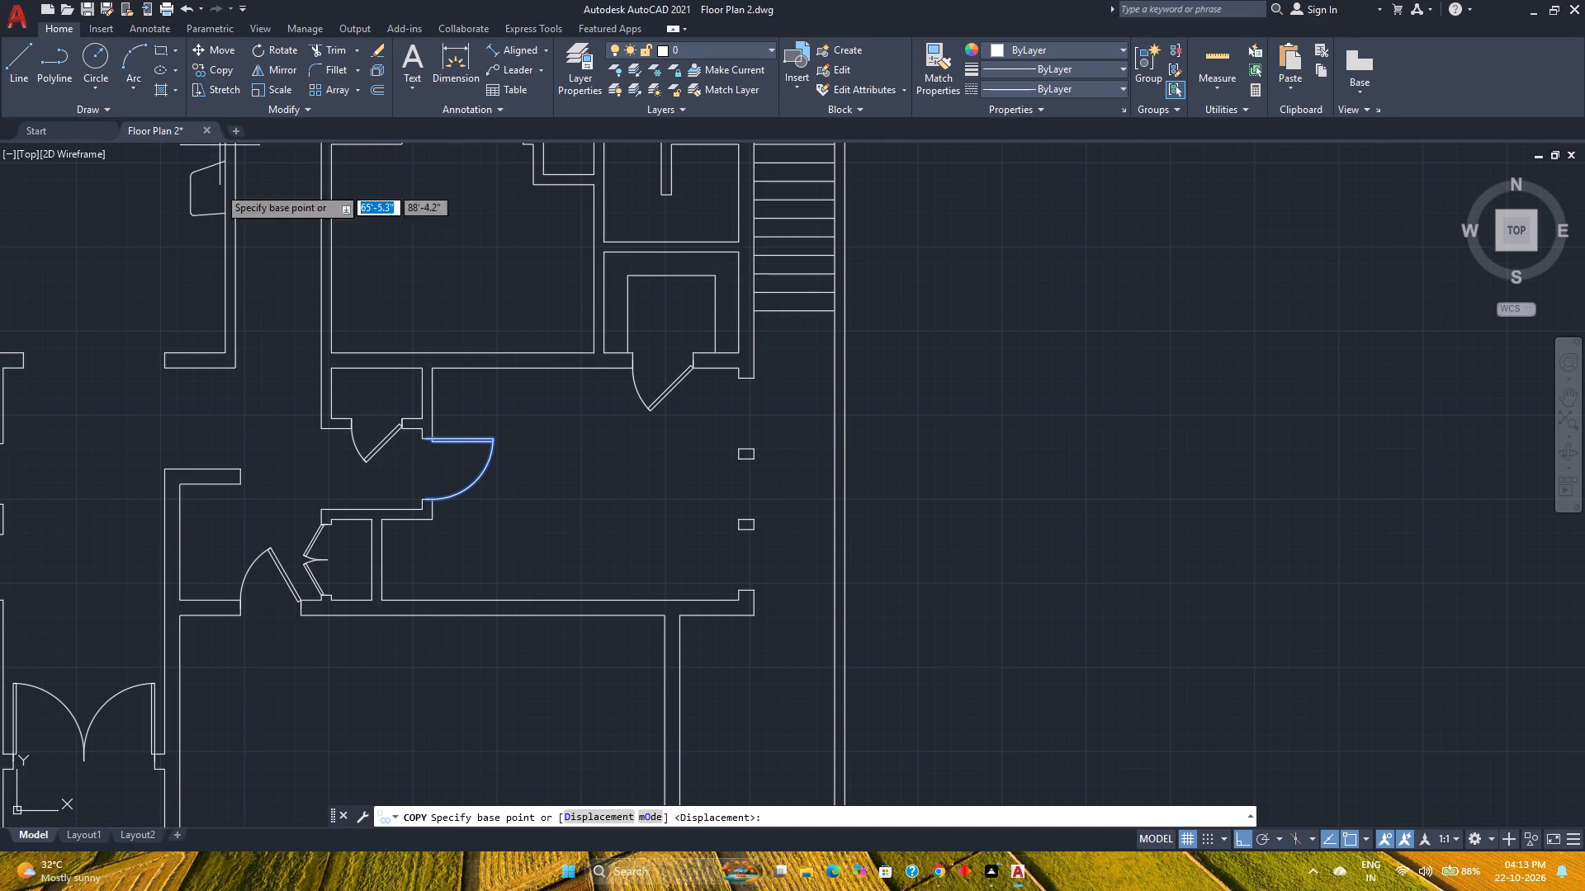
{"action": "scroll", "coordinate": [423, 439], "scroll_direction": "up", "scroll_amount": 7}
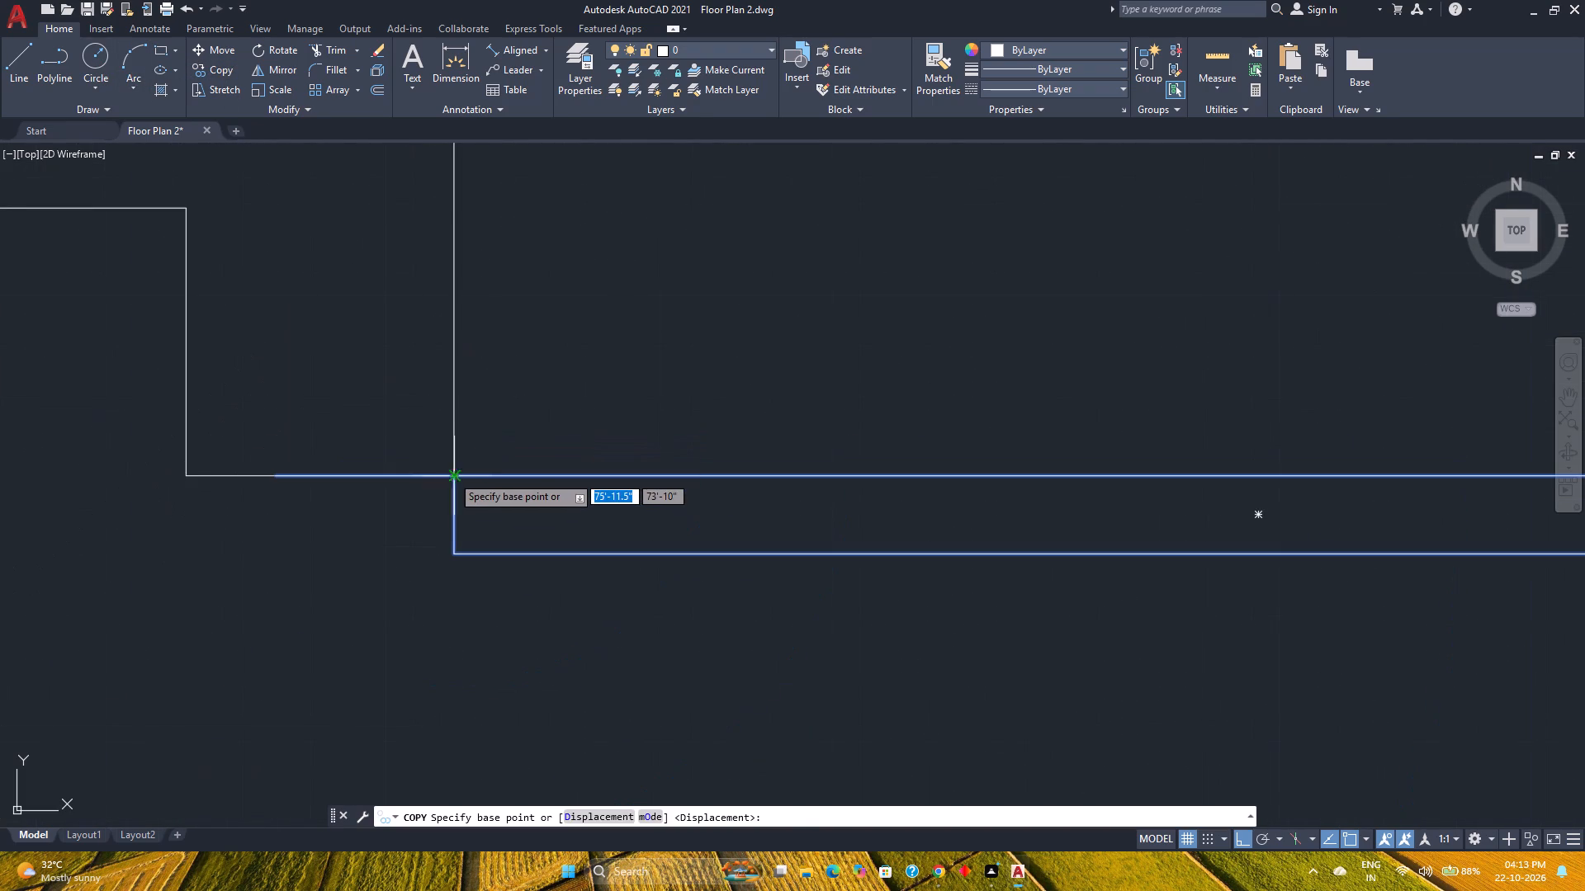
{"action": "left_click", "coordinate": [452, 476]}
{"action": "scroll", "coordinate": [452, 476], "scroll_direction": "down", "scroll_amount": 5}
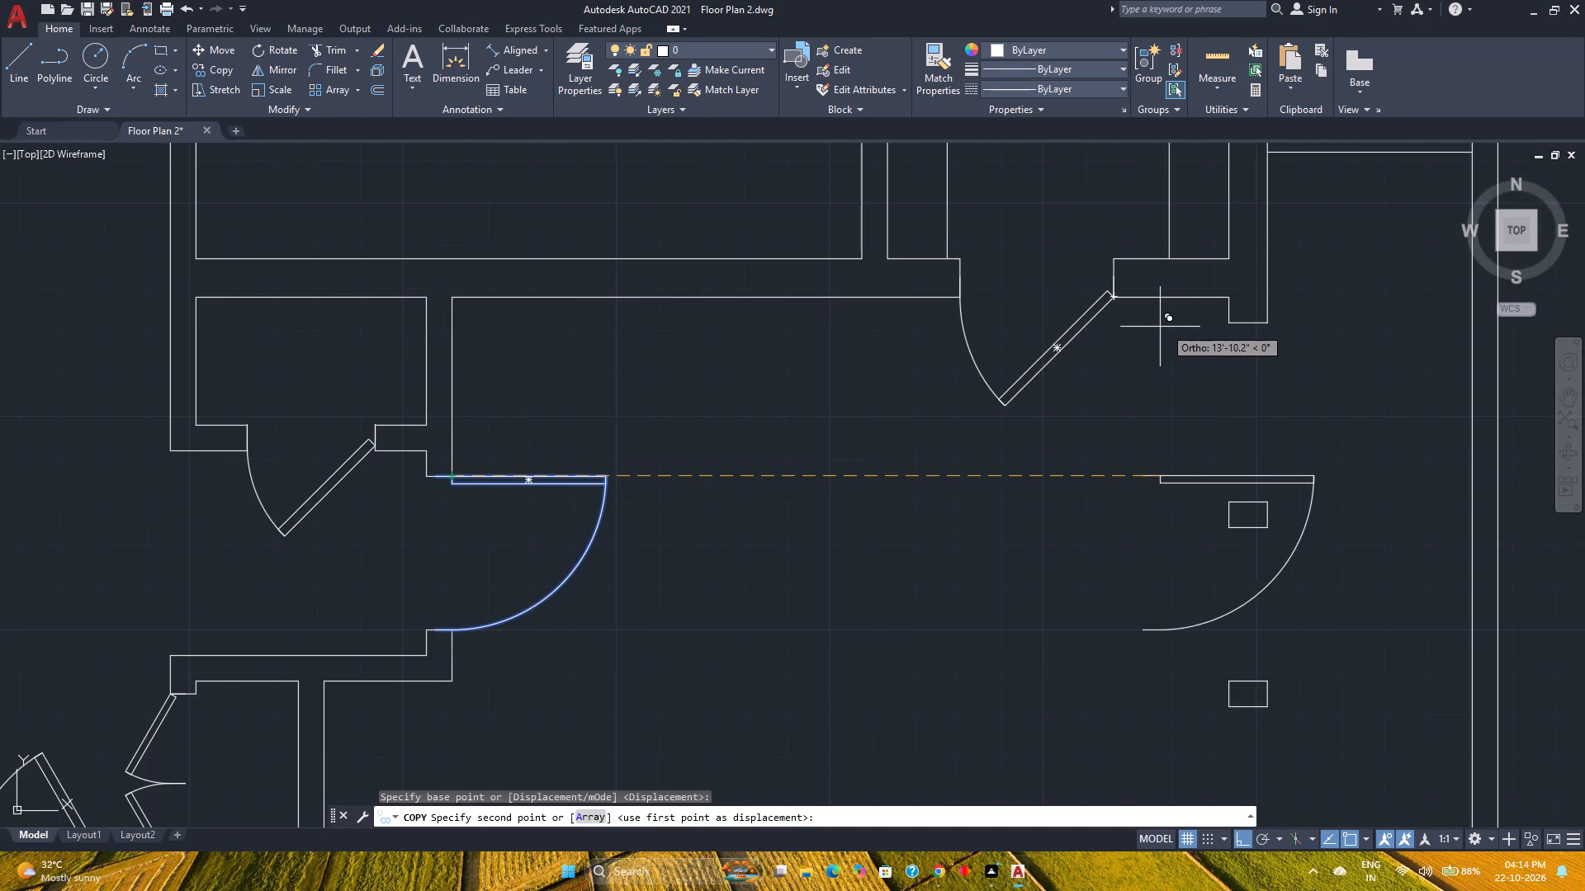
{"action": "left_click", "coordinate": [1227, 322]}
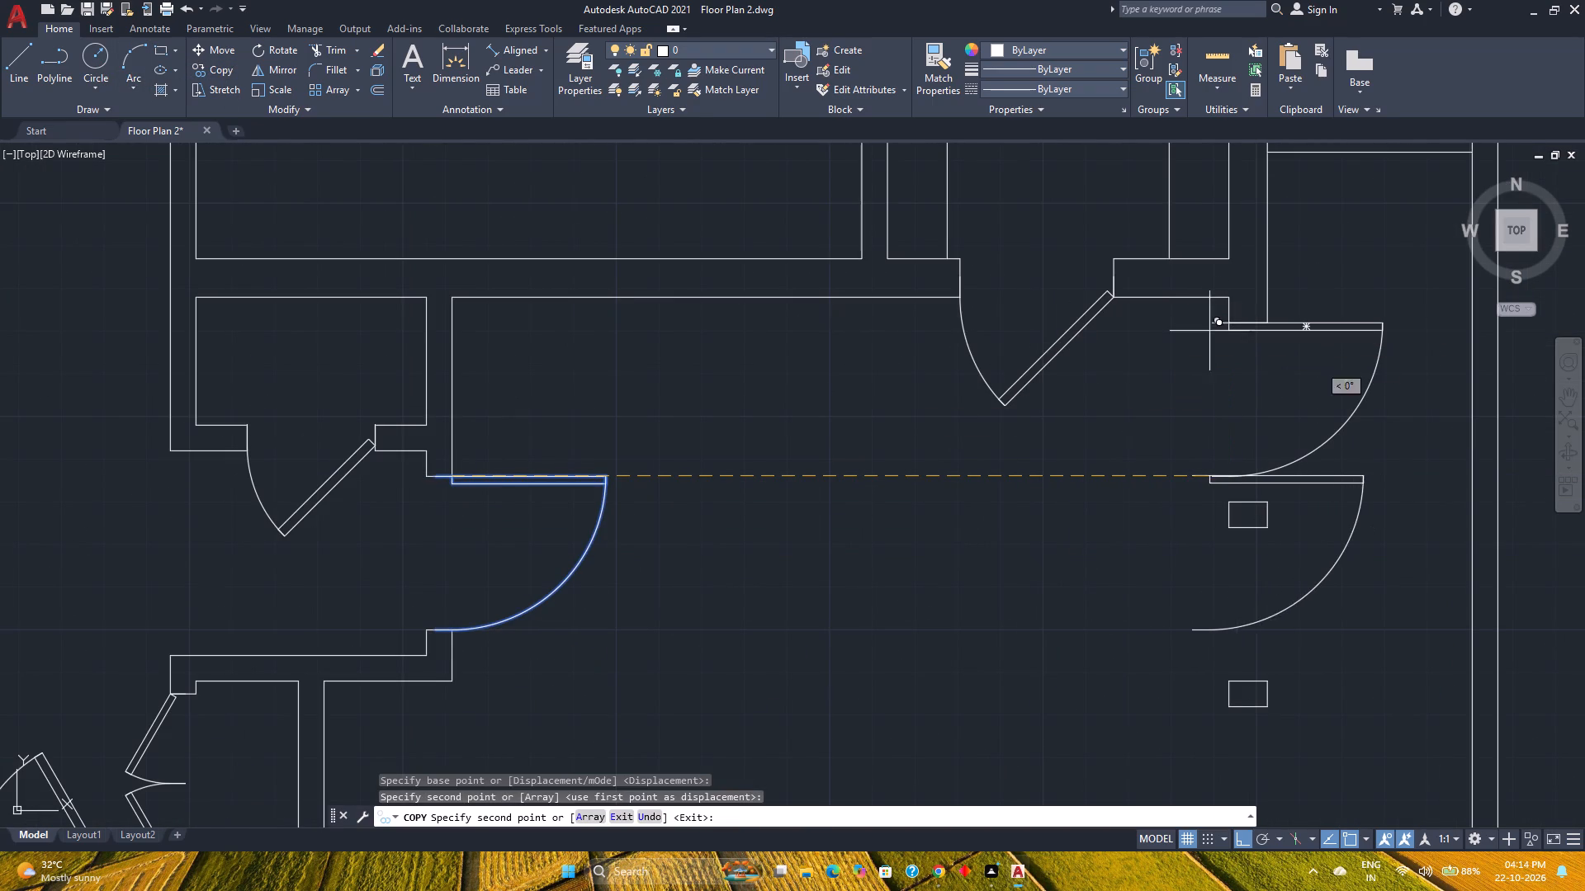
{"action": "key", "text": "Escape"}
Flip the copied door so it swings west into the room, and stretch its width to 3'4".
{"action": "left_click", "coordinate": [1312, 331]}
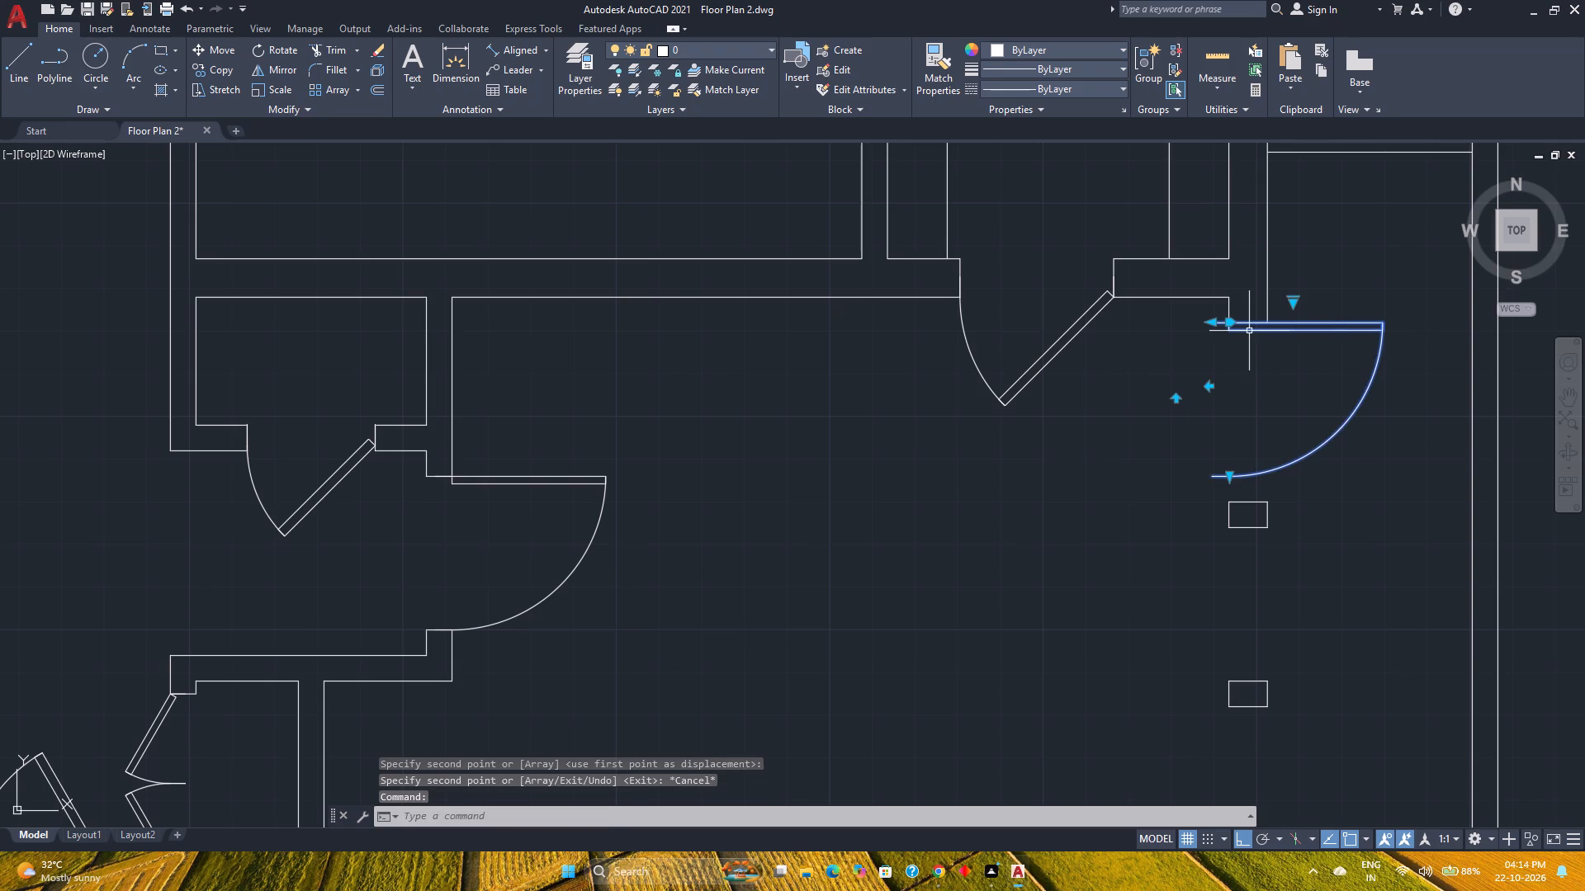
{"action": "left_click", "coordinate": [1213, 388]}
{"action": "left_click", "coordinate": [1210, 474]}
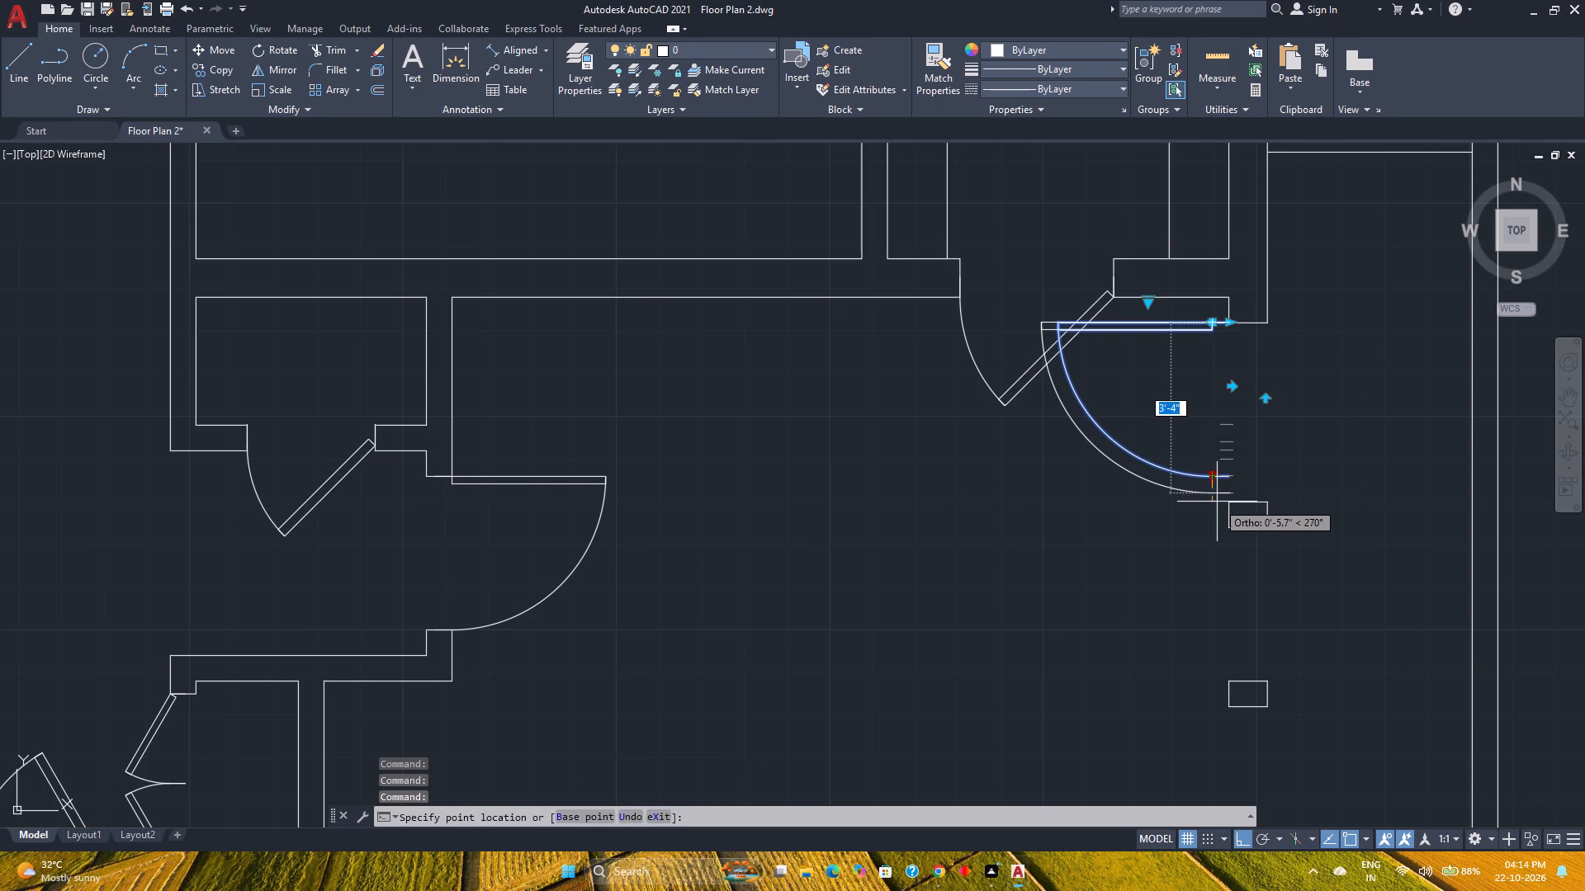
{"action": "left_click", "coordinate": [1217, 502]}
Scale the copied door by reference from the opening's inner north corner so it reaches the pier's inner north corner.
{"action": "middle_click_drag", "start_coordinate": [1124, 539], "coordinate": [813, 573]}
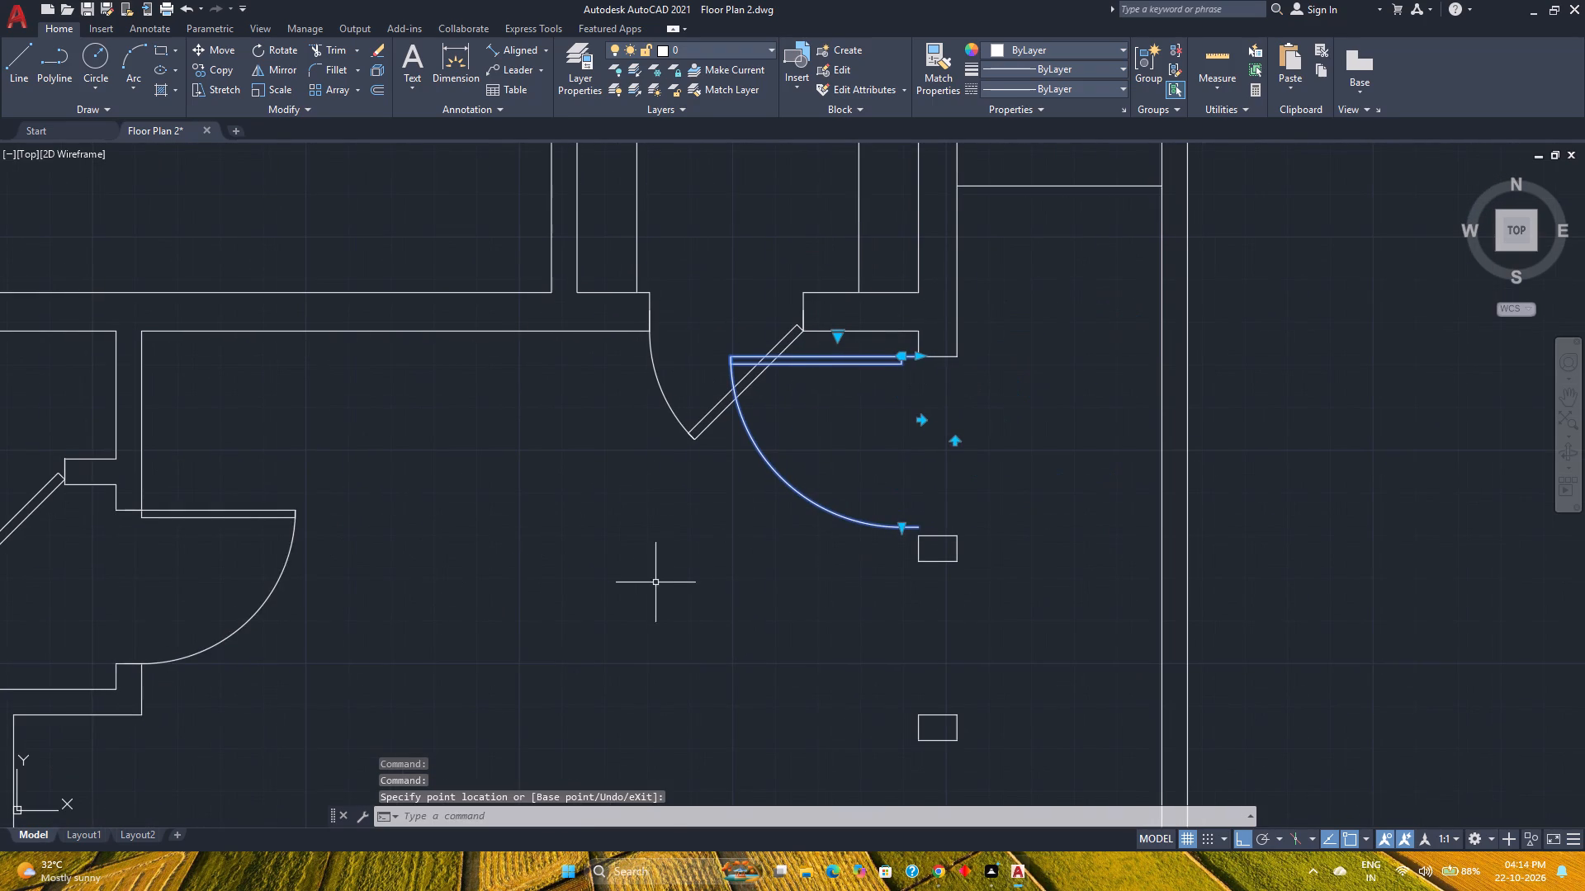
{"action": "middle_click_drag", "start_coordinate": [694, 582], "coordinate": [687, 590]}
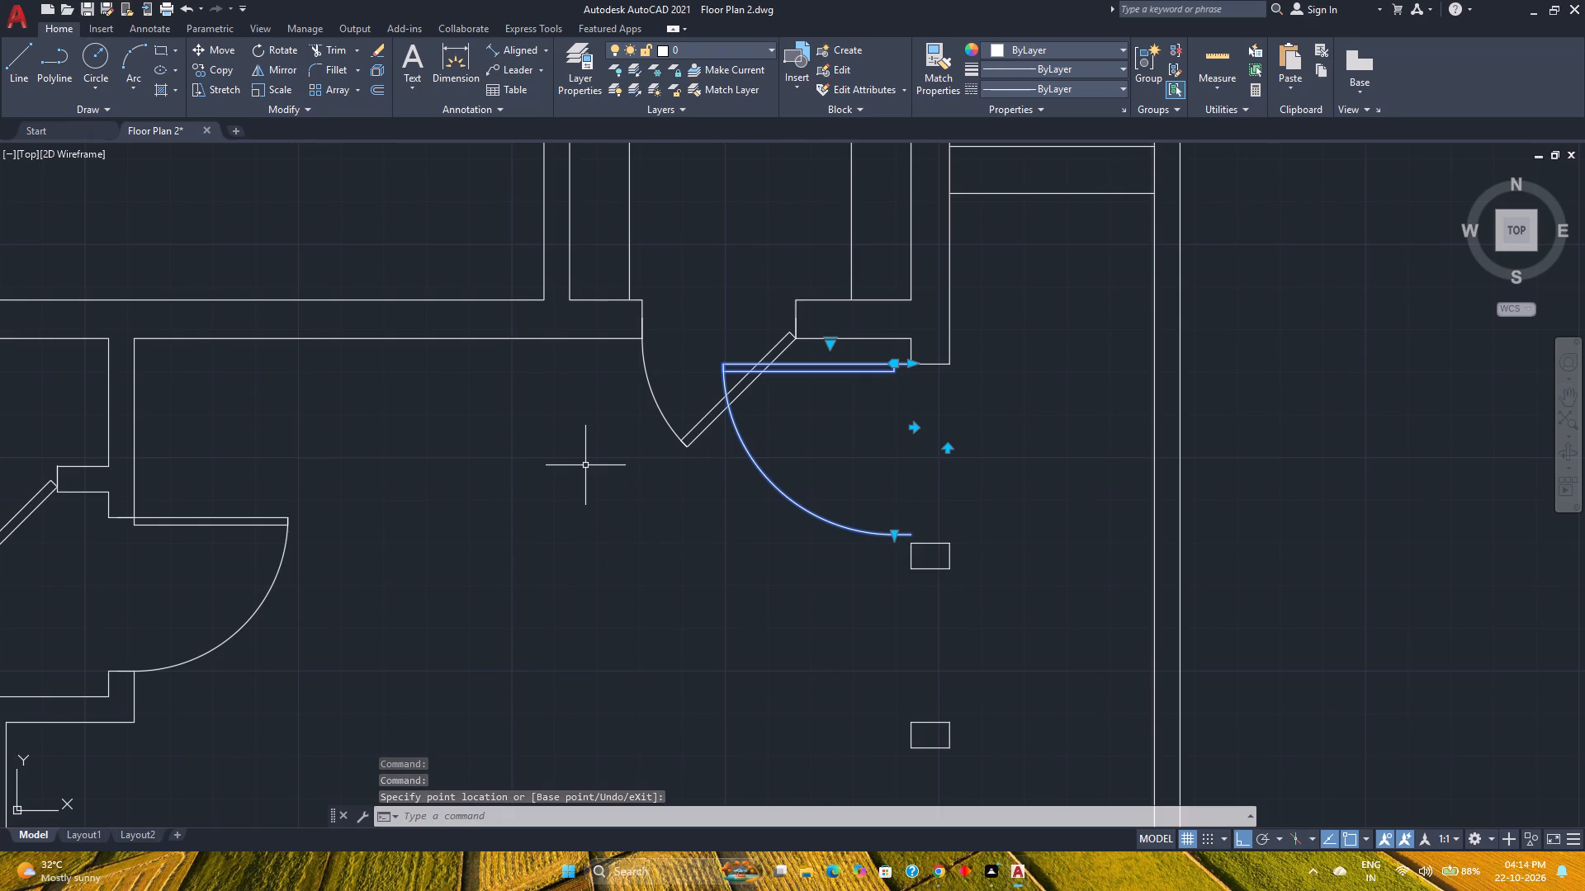
{"action": "type", "text": "sc"}
{"action": "key", "text": "Return"}
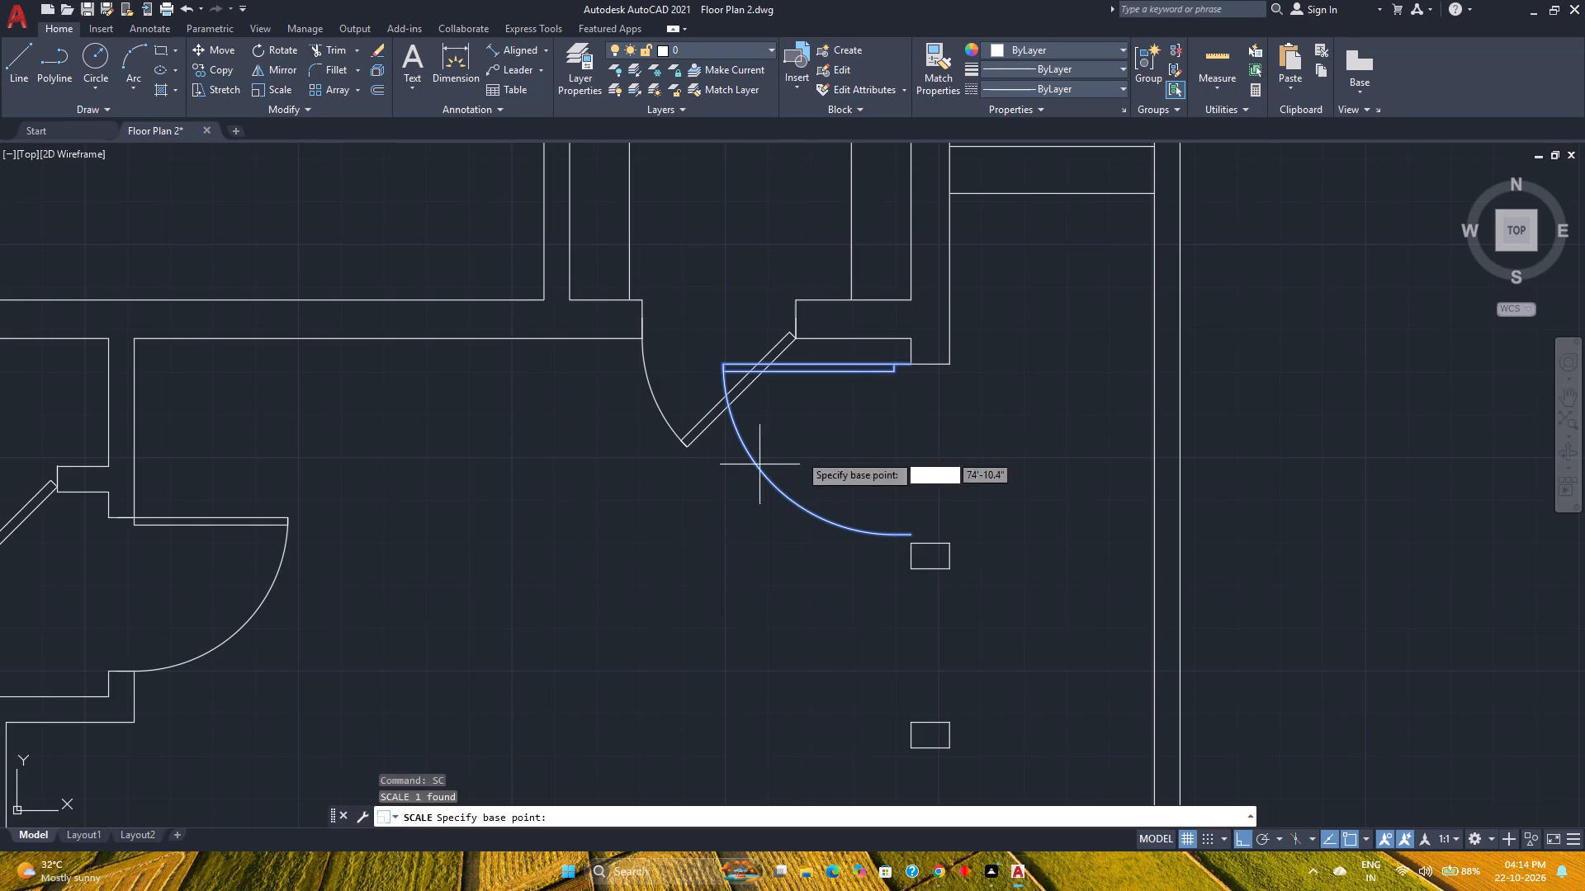
{"action": "scroll", "coordinate": [906, 383], "scroll_direction": "up", "scroll_amount": 1}
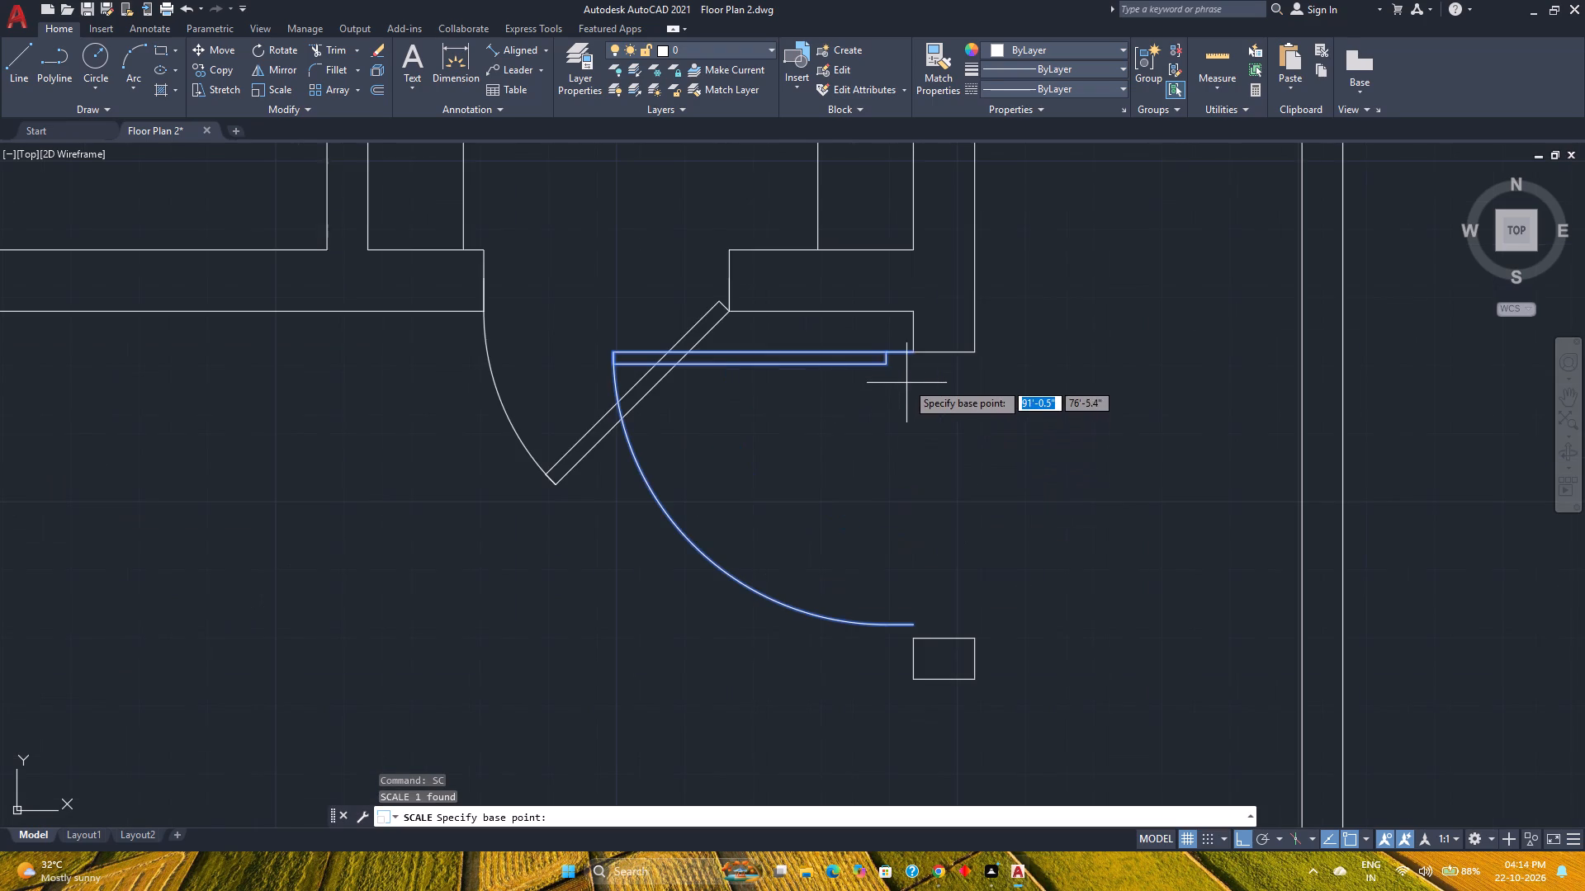
{"action": "left_click", "coordinate": [916, 353]}
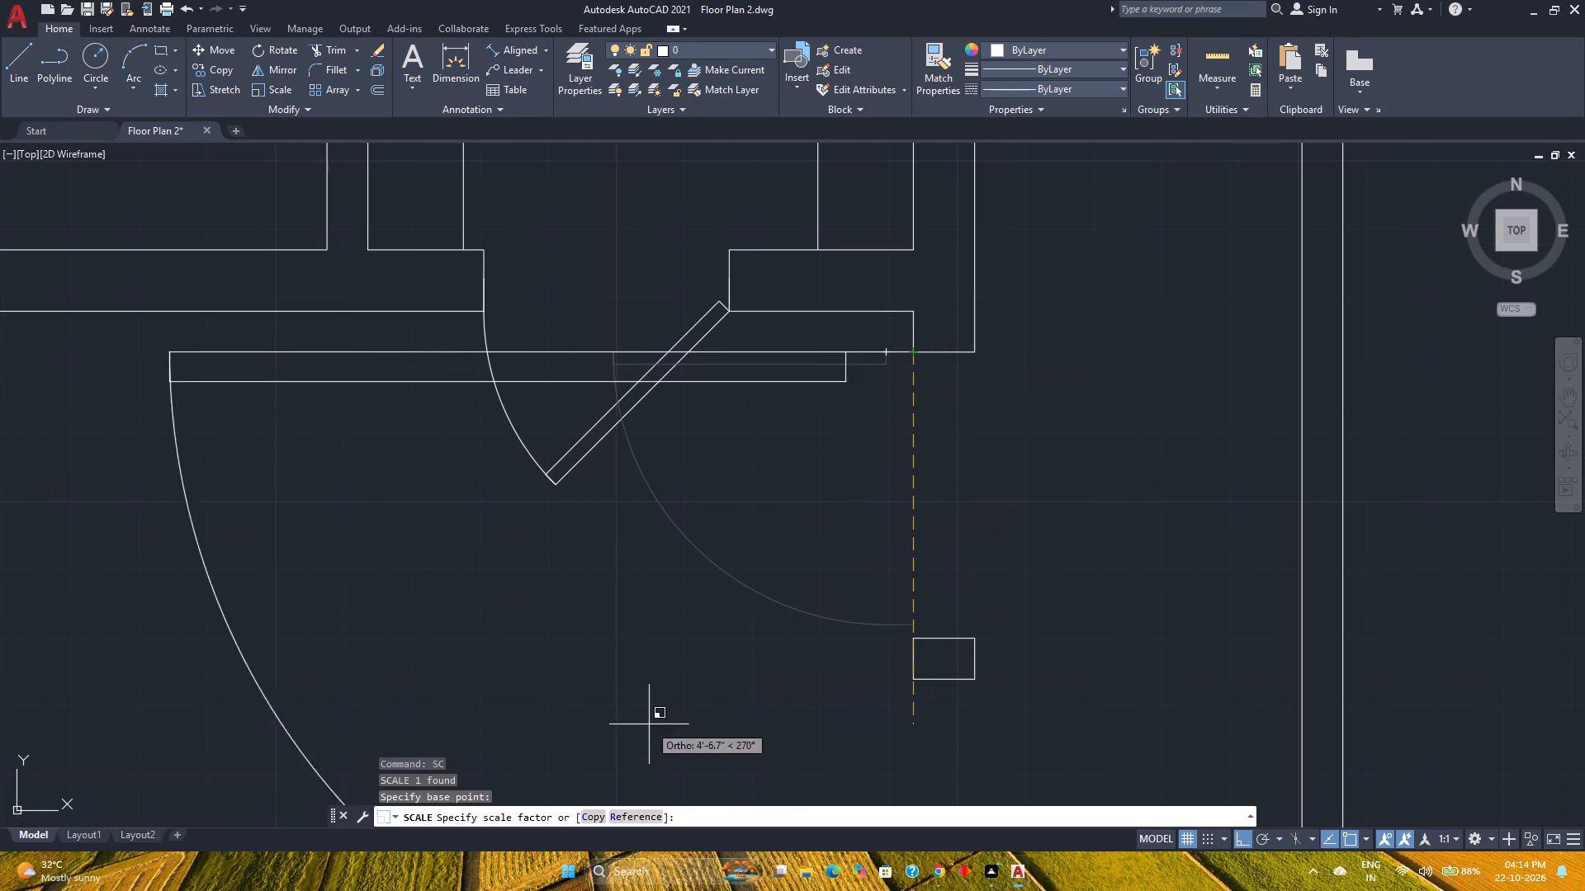
{"action": "left_click", "coordinate": [649, 810]}
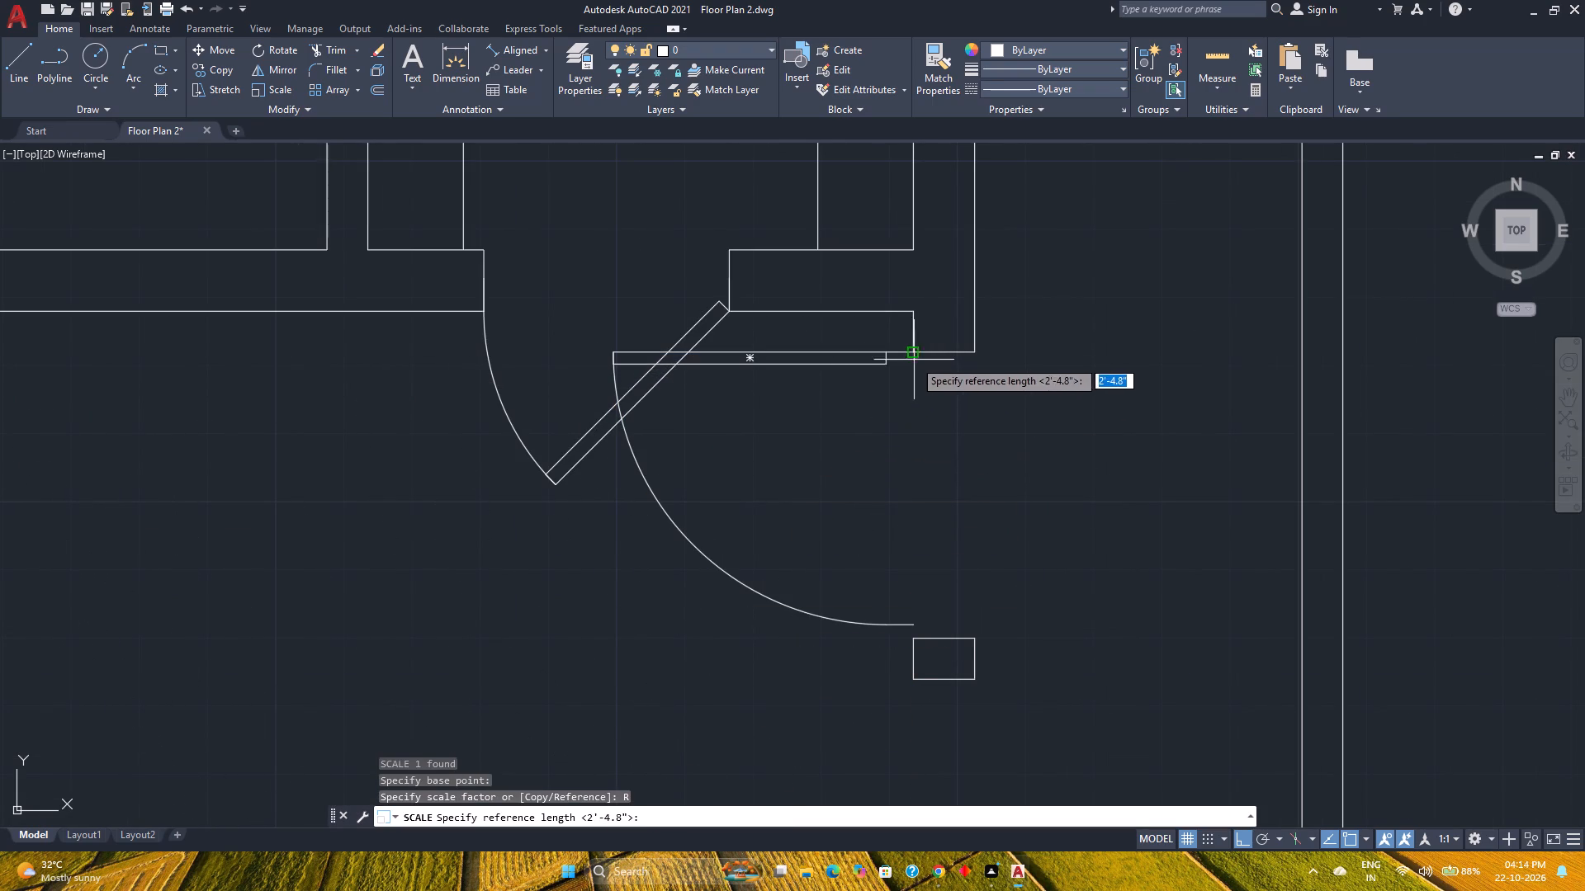
{"action": "left_click", "coordinate": [916, 352]}
{"action": "left_click", "coordinate": [913, 625]}
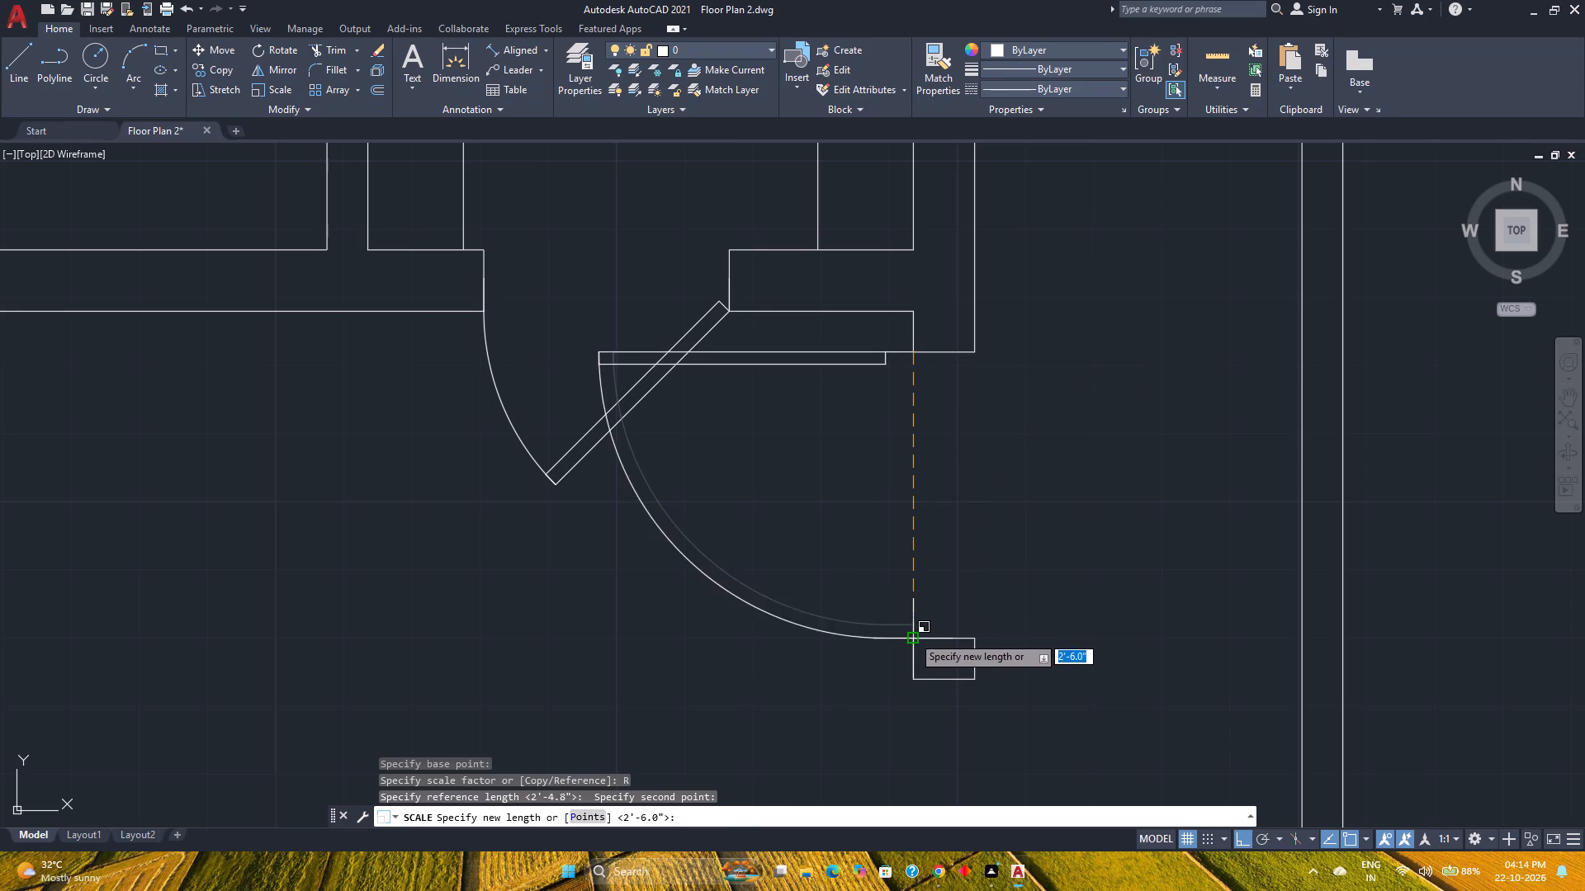
{"action": "left_click", "coordinate": [912, 636]}
Move the scaled door east so its hinge corner meets the inner north corner of the first east-wall opening.
{"action": "left_click", "coordinate": [840, 355]}
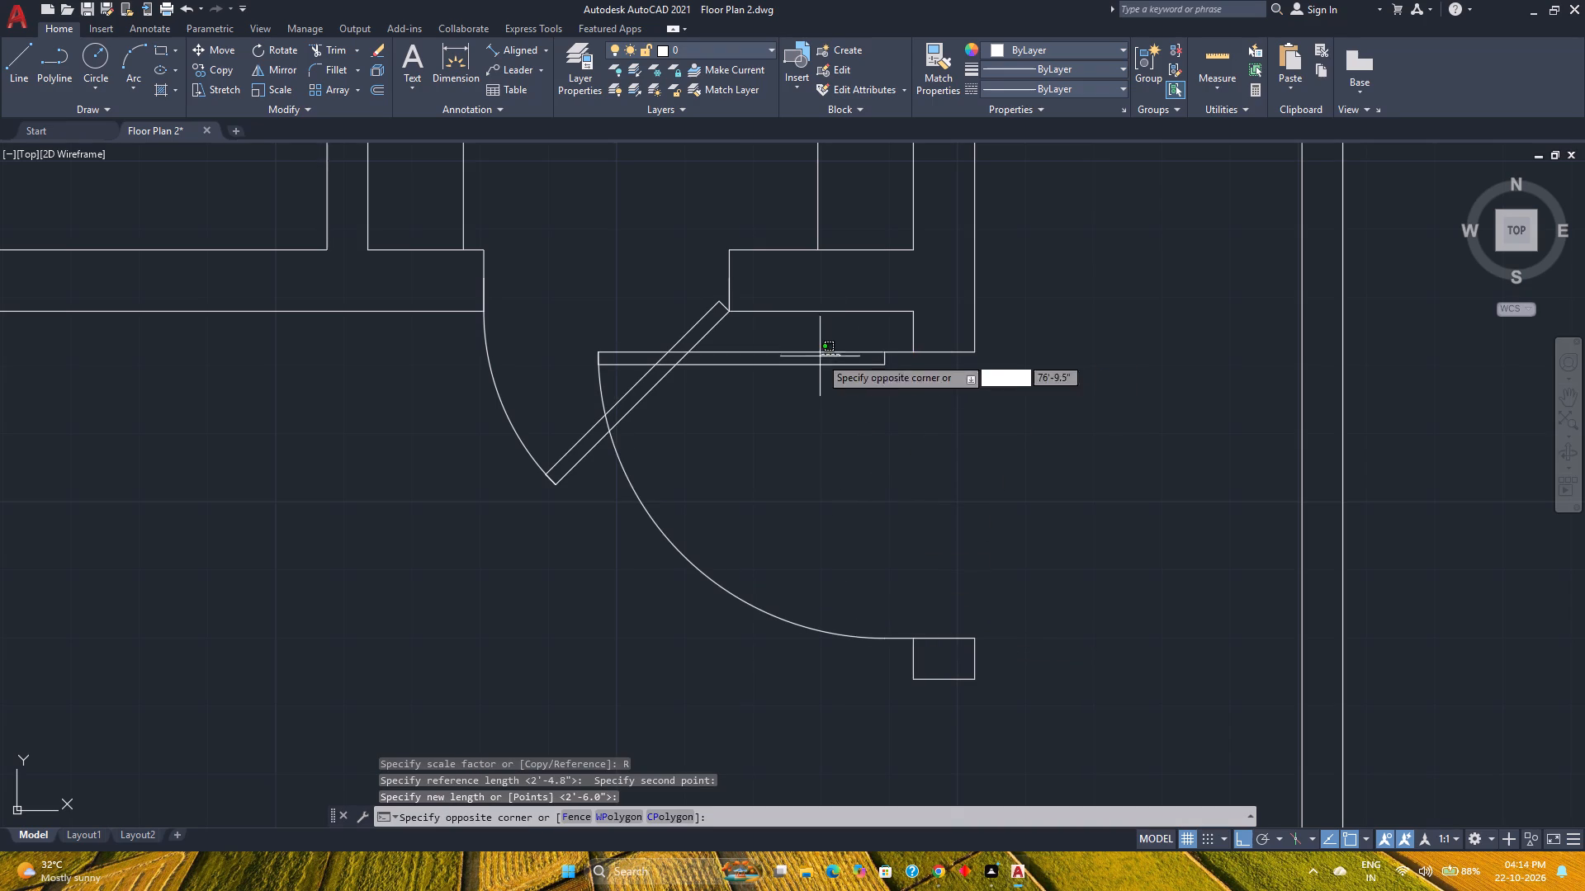
{"action": "left_click", "coordinate": [753, 341]}
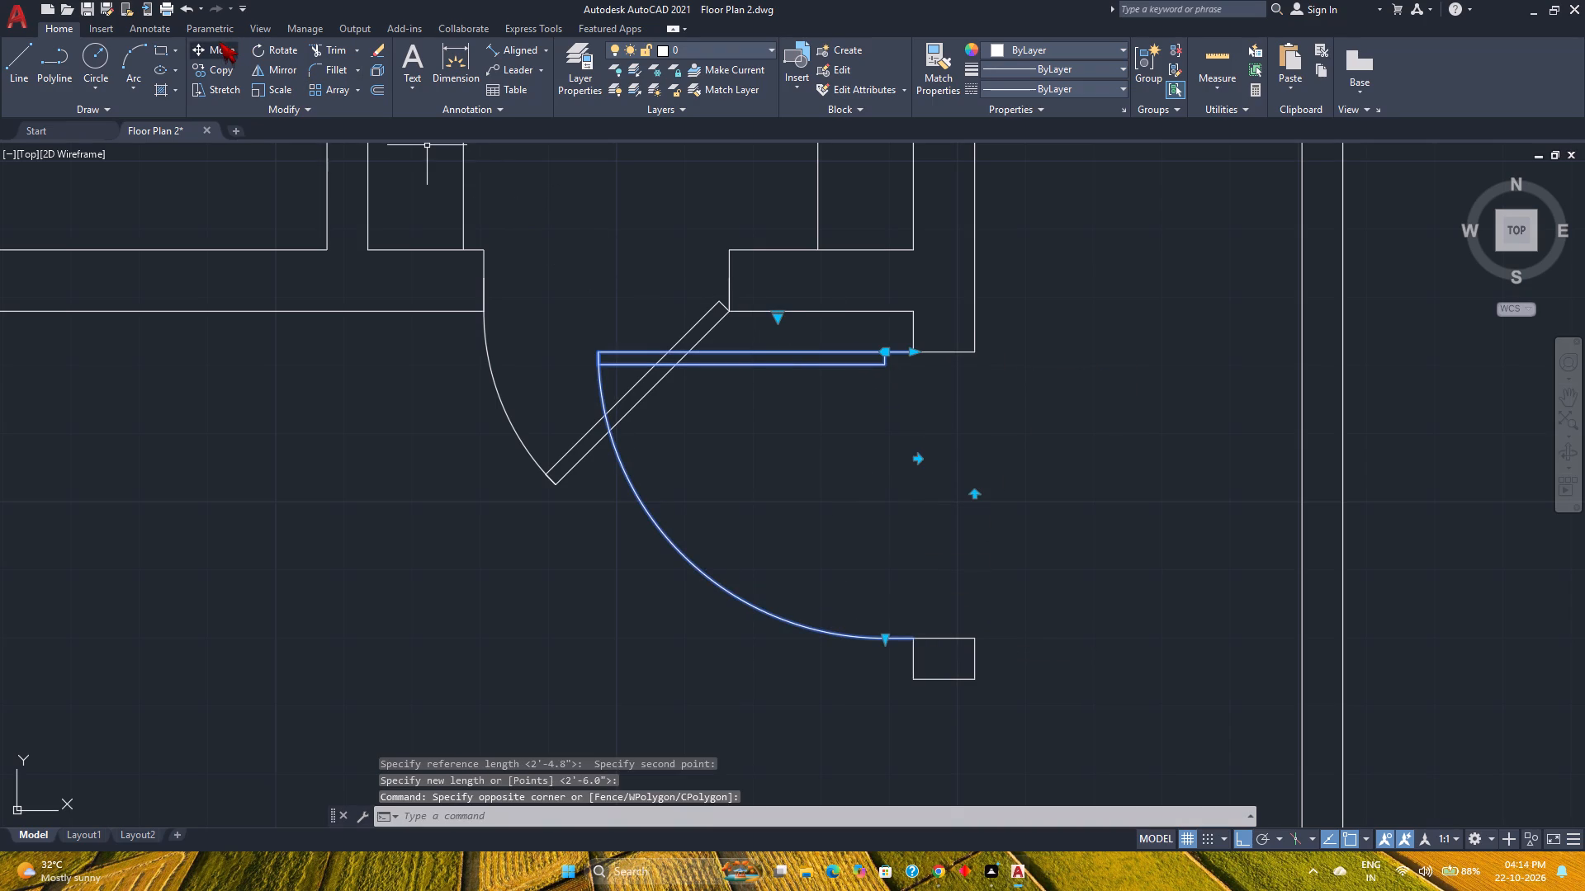
{"action": "left_click", "coordinate": [220, 42]}
{"action": "scroll", "coordinate": [944, 373], "scroll_direction": "up", "scroll_amount": 3}
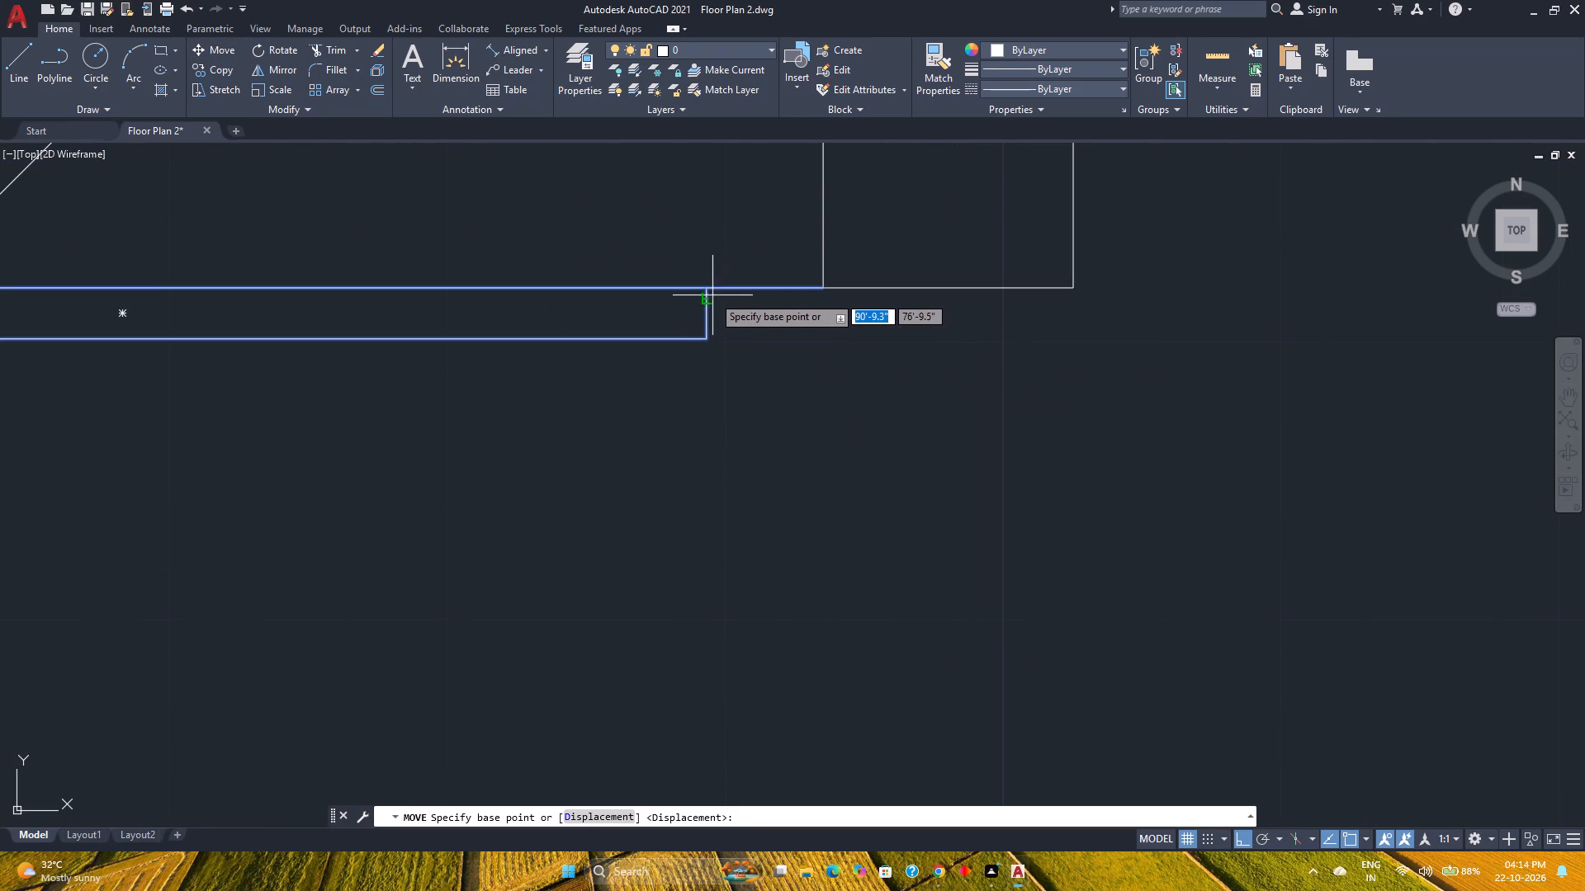
{"action": "left_click", "coordinate": [709, 290]}
{"action": "left_click", "coordinate": [821, 284]}
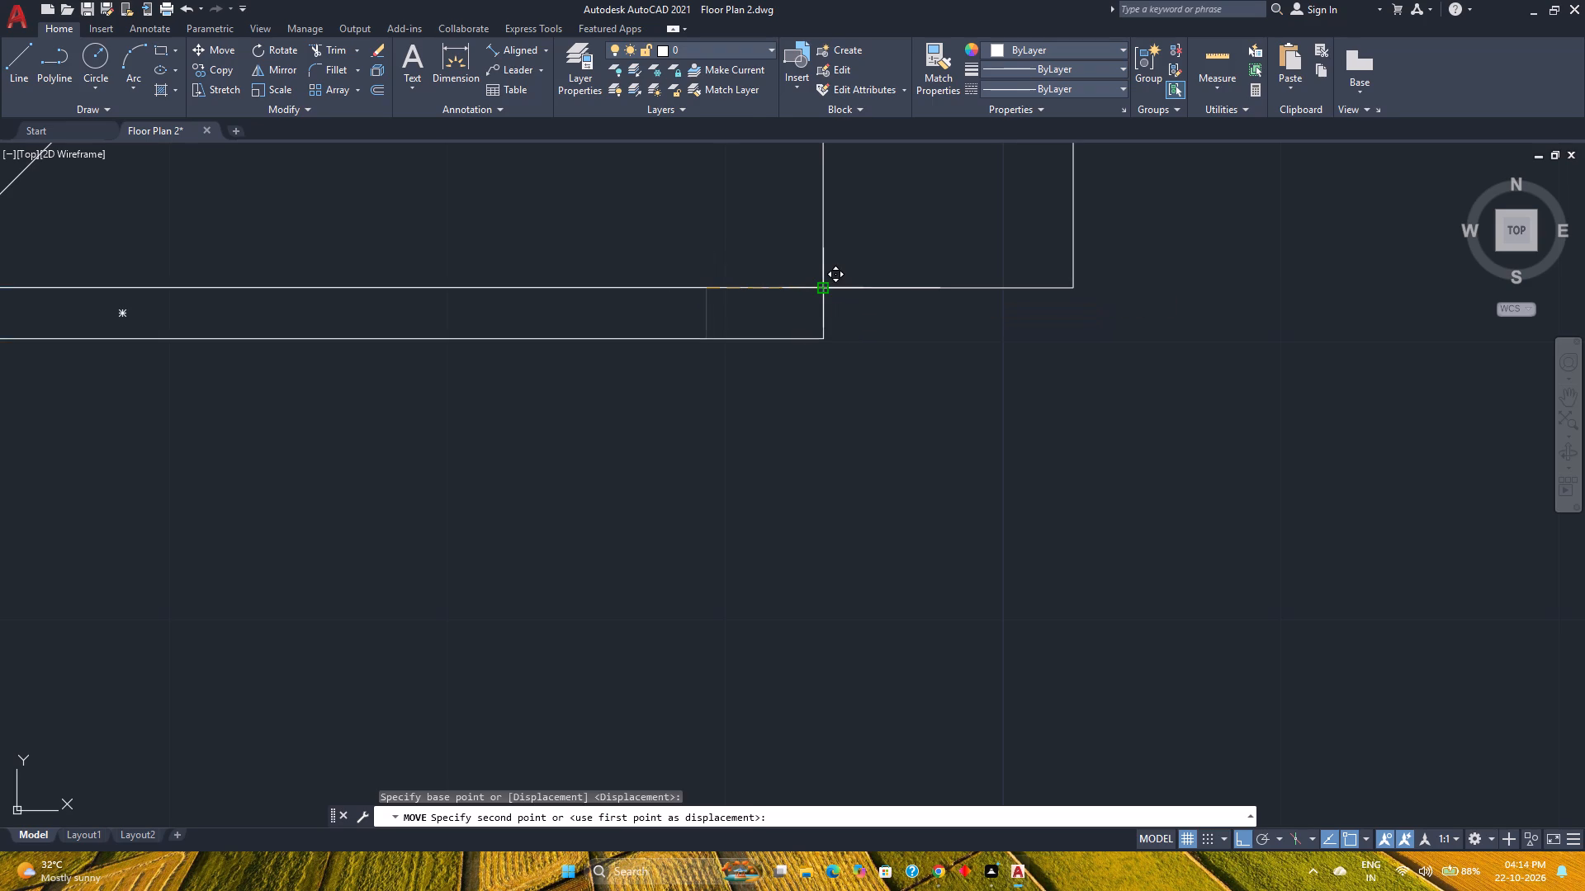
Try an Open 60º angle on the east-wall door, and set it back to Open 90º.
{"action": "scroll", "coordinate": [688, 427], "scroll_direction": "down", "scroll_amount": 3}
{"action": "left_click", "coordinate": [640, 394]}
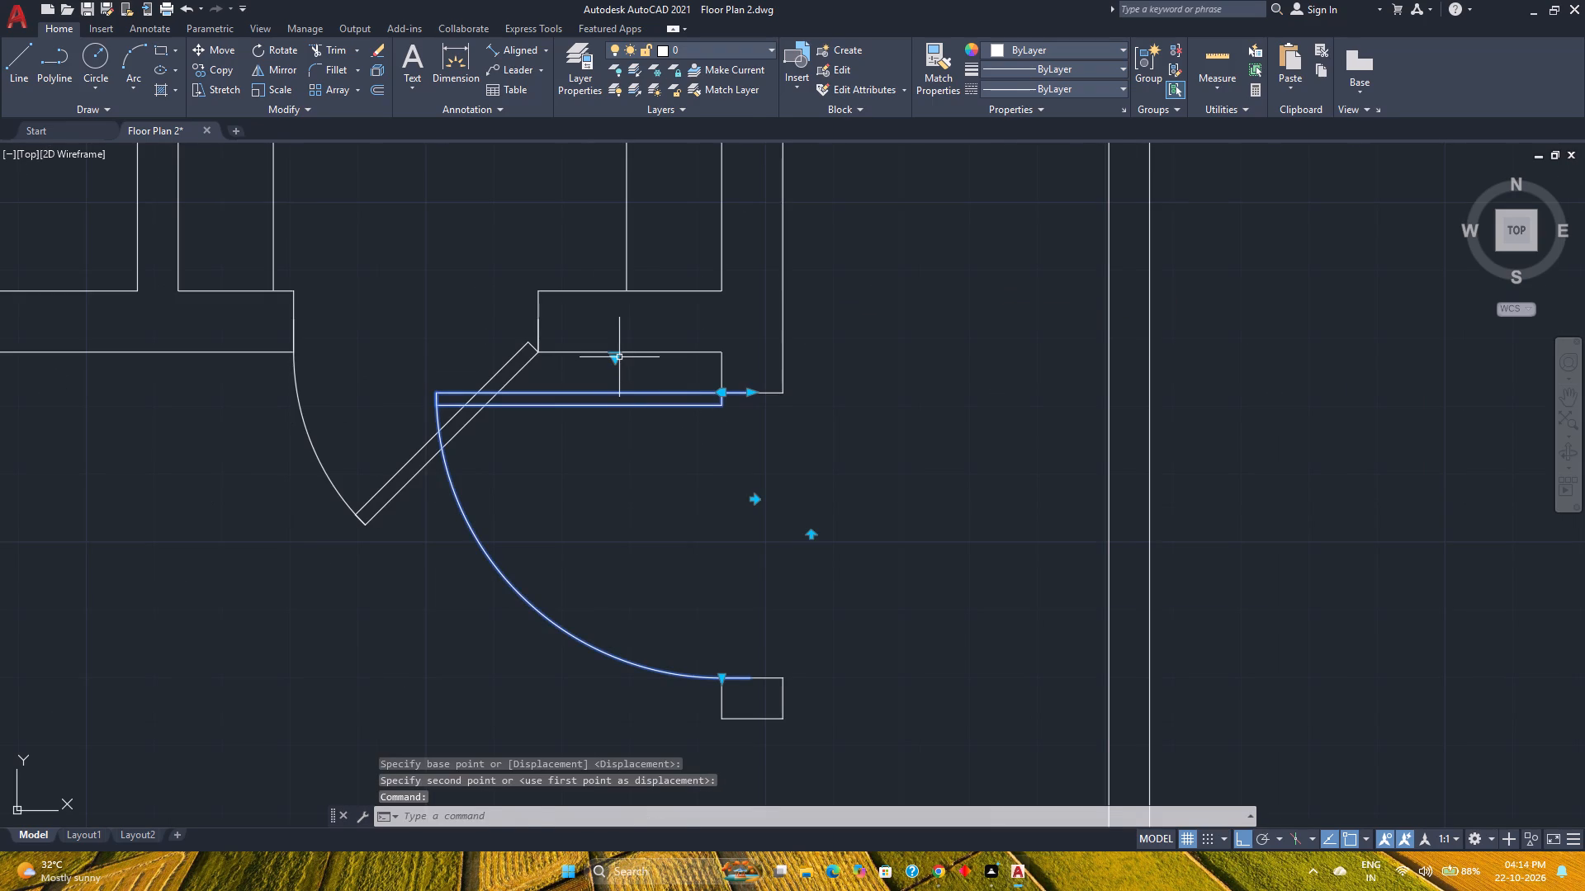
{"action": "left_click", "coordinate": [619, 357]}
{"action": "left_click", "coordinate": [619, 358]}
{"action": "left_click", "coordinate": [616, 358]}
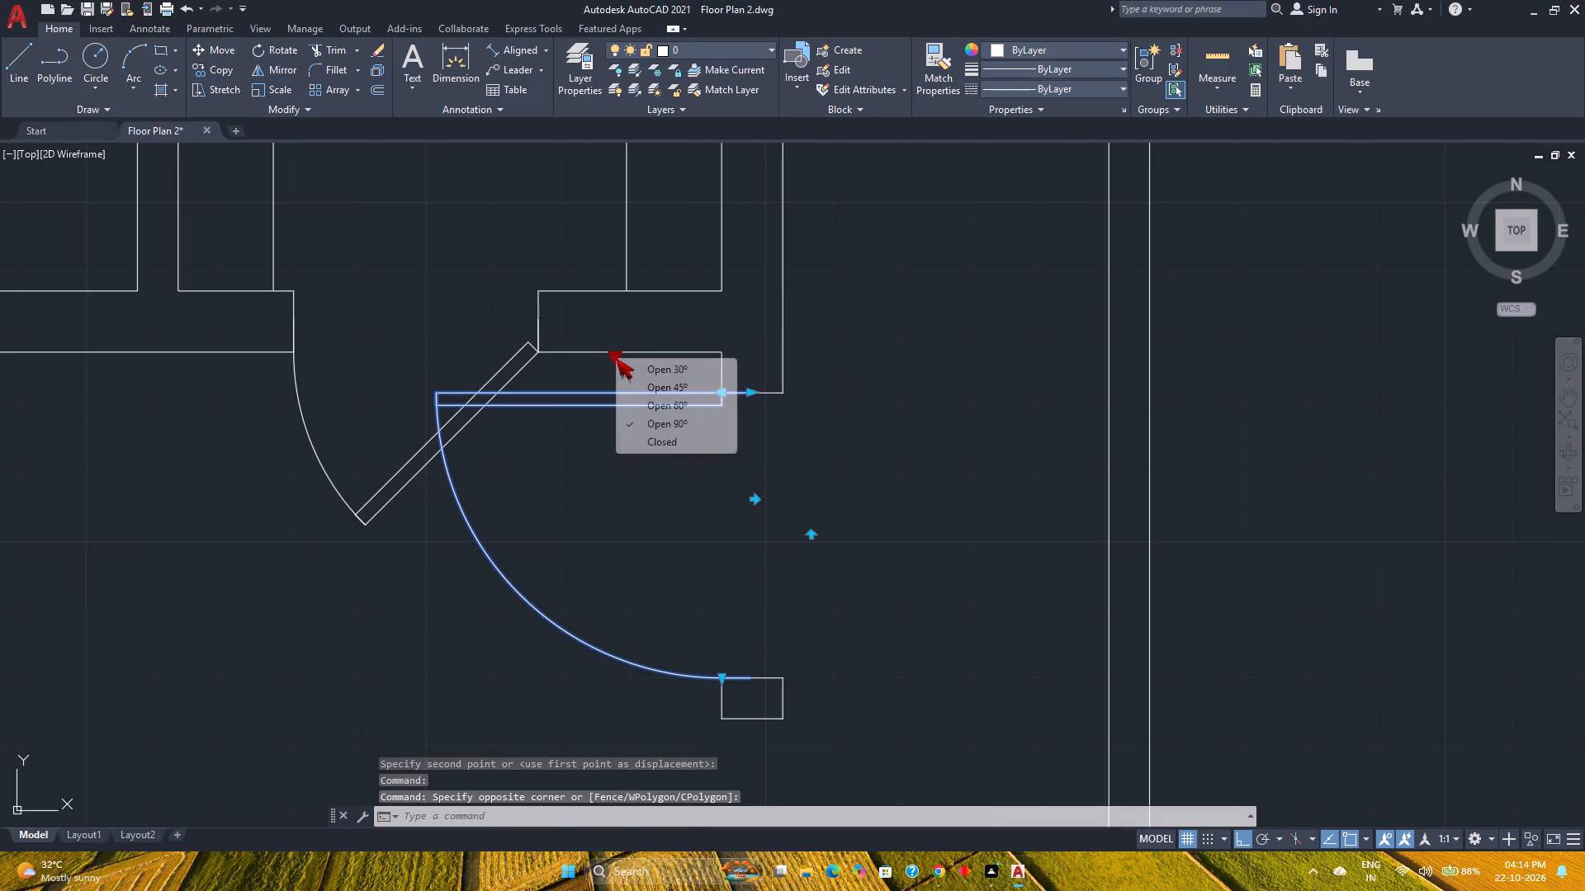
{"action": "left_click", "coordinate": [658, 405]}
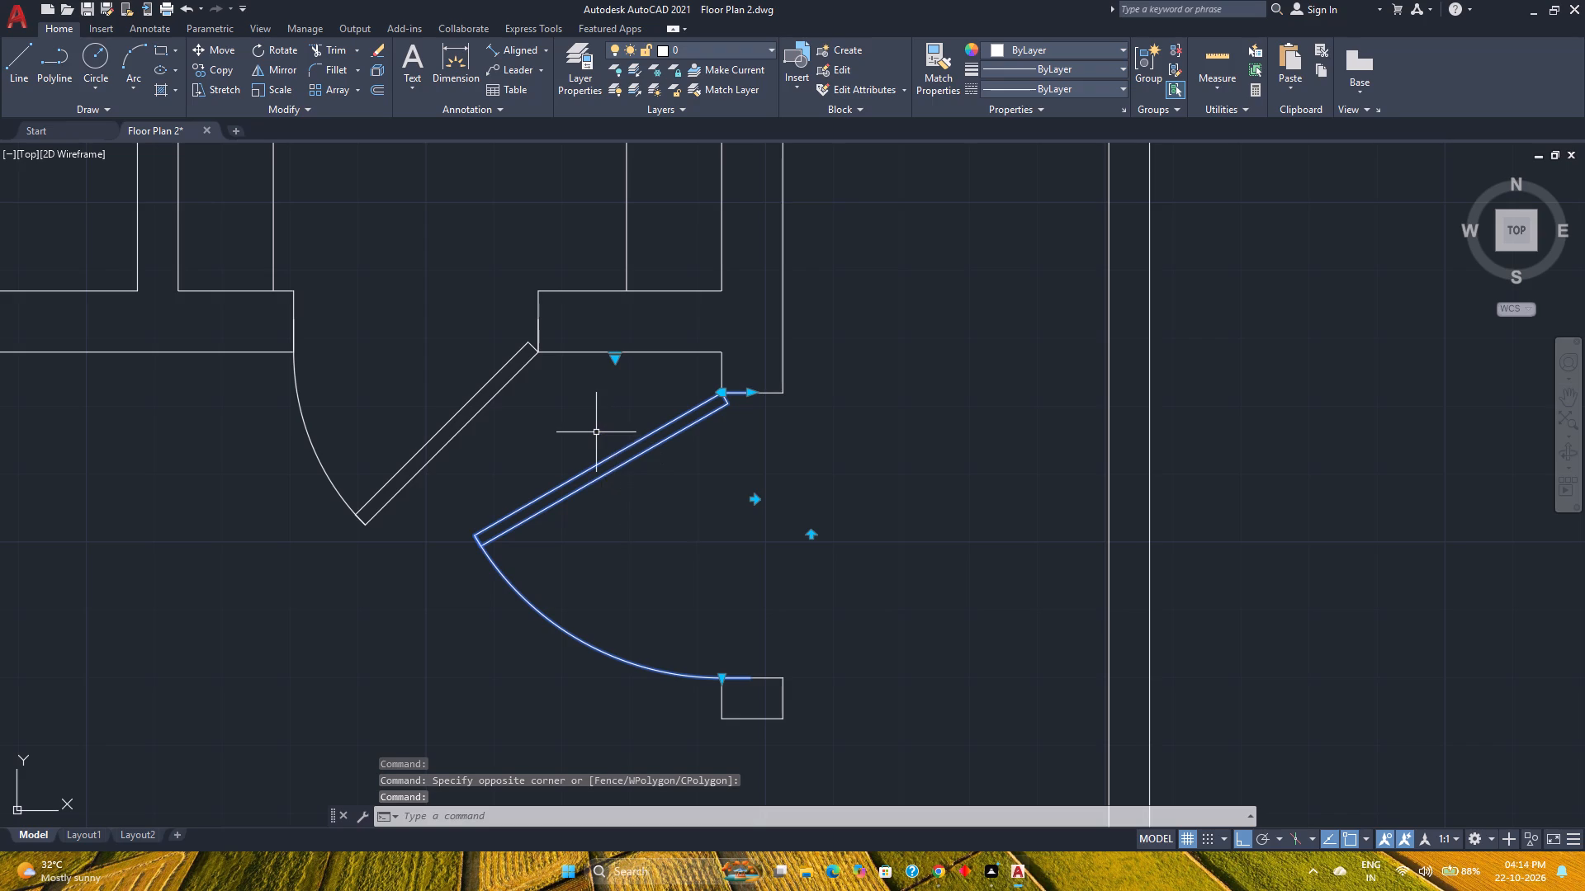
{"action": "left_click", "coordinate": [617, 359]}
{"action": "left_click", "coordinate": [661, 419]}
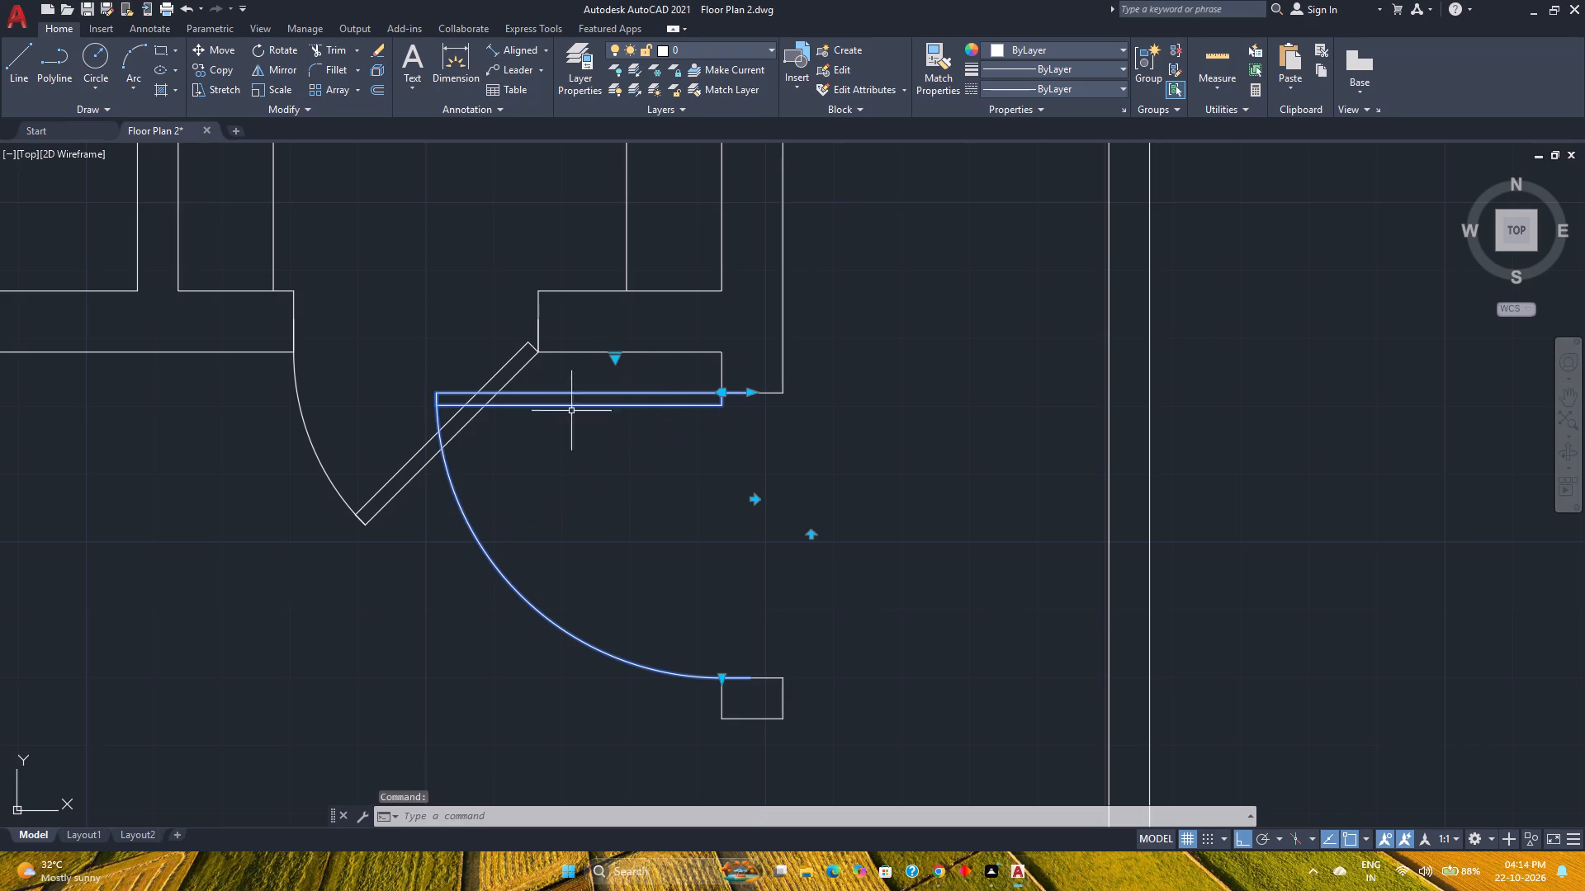
Set the neighbouring door in the room's north wall to Open 30º.
{"action": "left_click", "coordinate": [416, 474]}
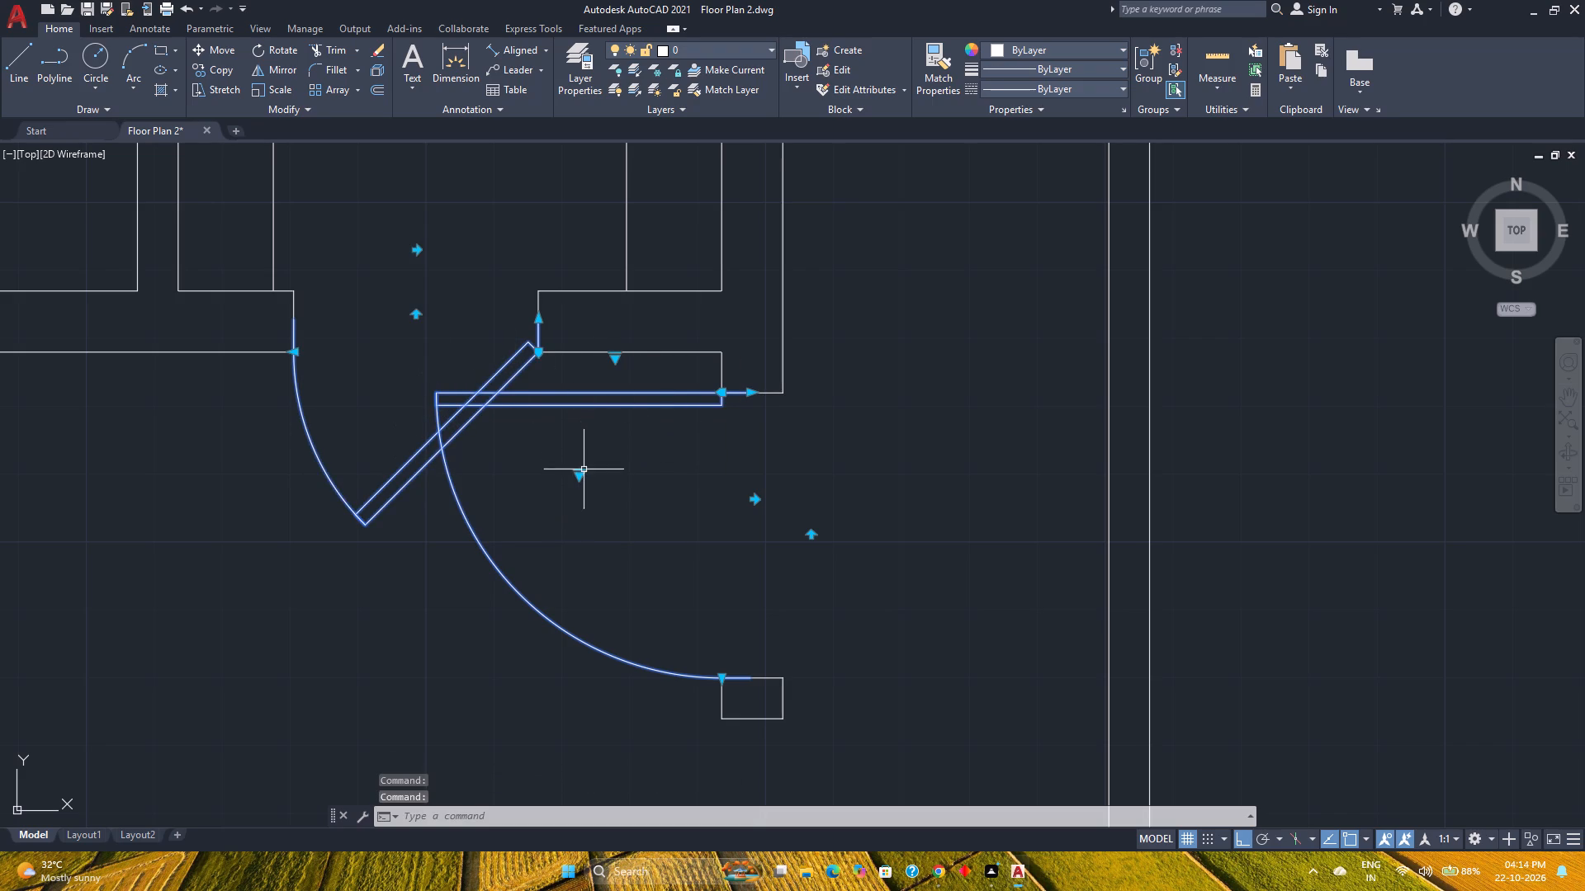
{"action": "left_click", "coordinate": [579, 473]}
{"action": "left_click", "coordinate": [622, 483]}
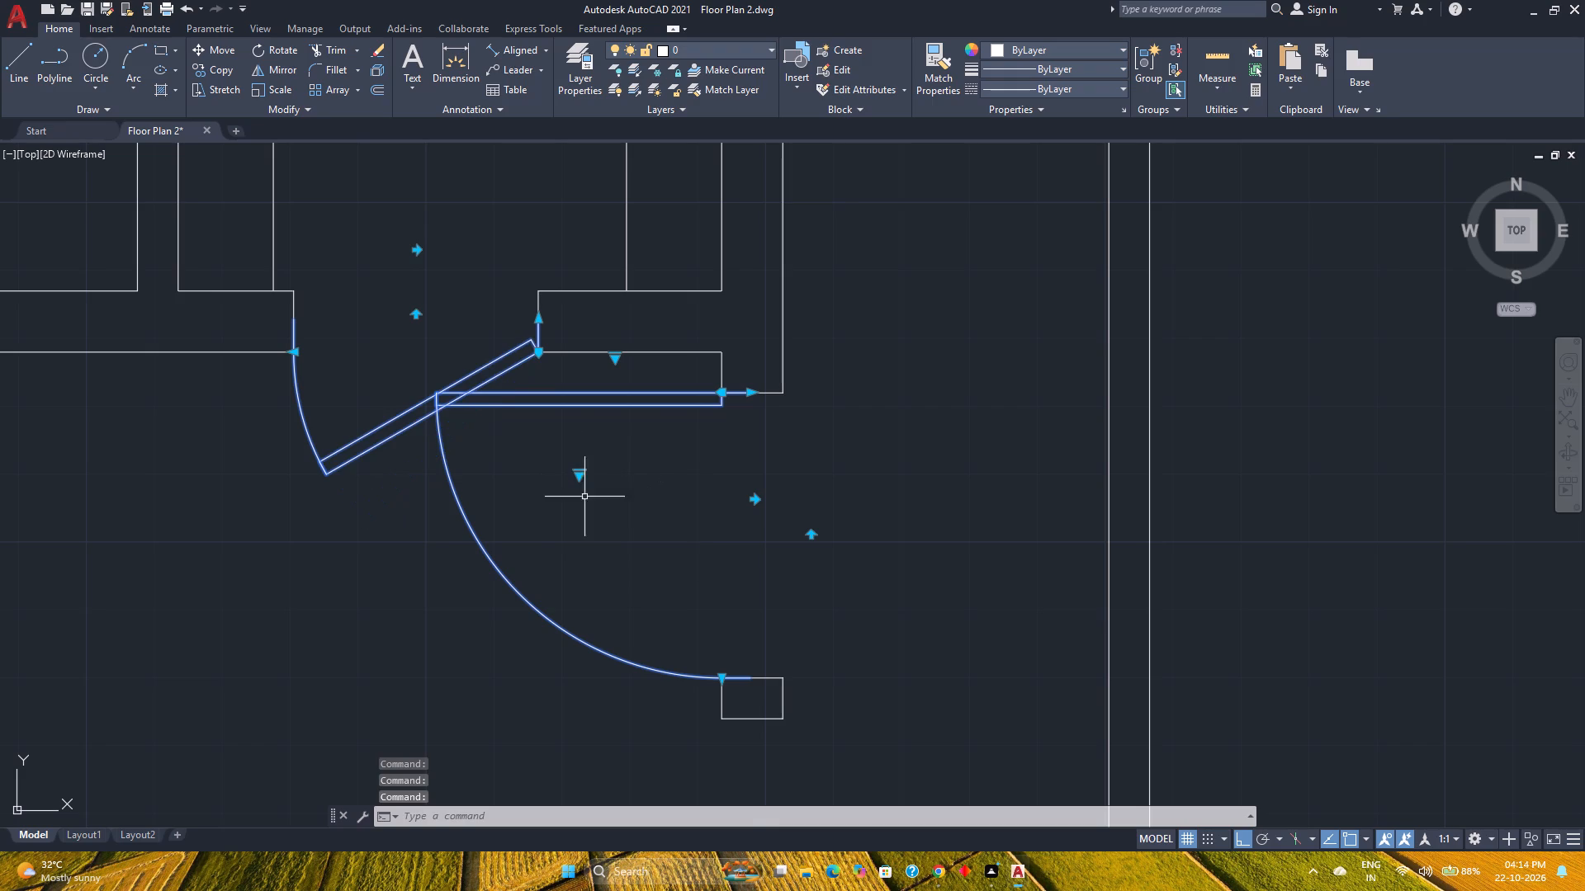
Examine the existing windows in the southwest room's south wall and the north room's north wall, checking window width with the Dimension tool.
{"action": "key", "text": "Escape"}
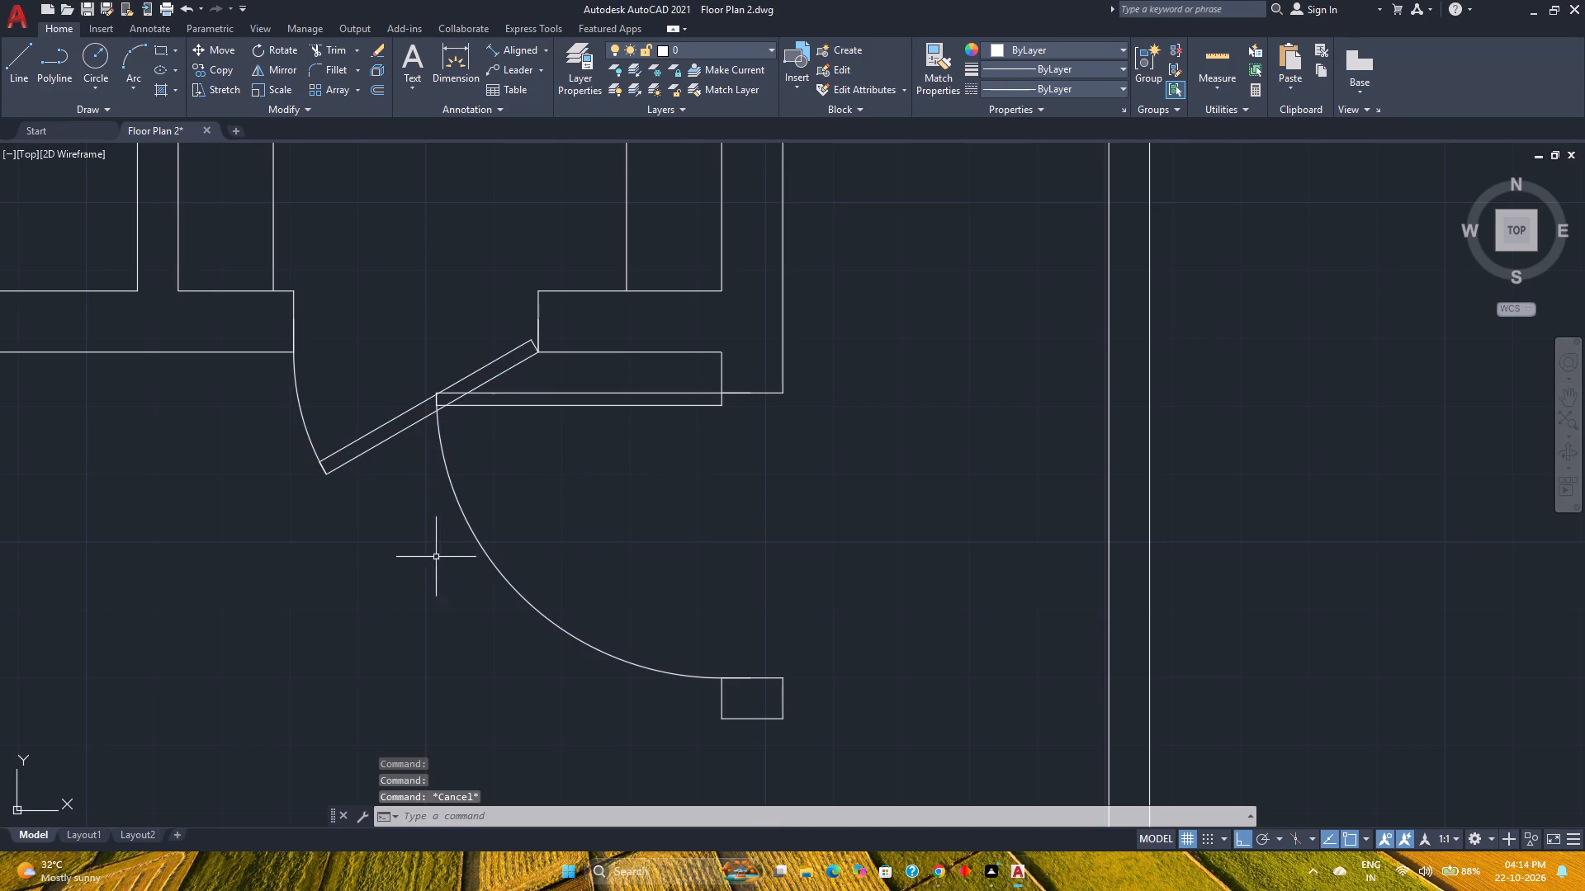
{"action": "scroll", "coordinate": [742, 518], "scroll_direction": "down", "scroll_amount": 3}
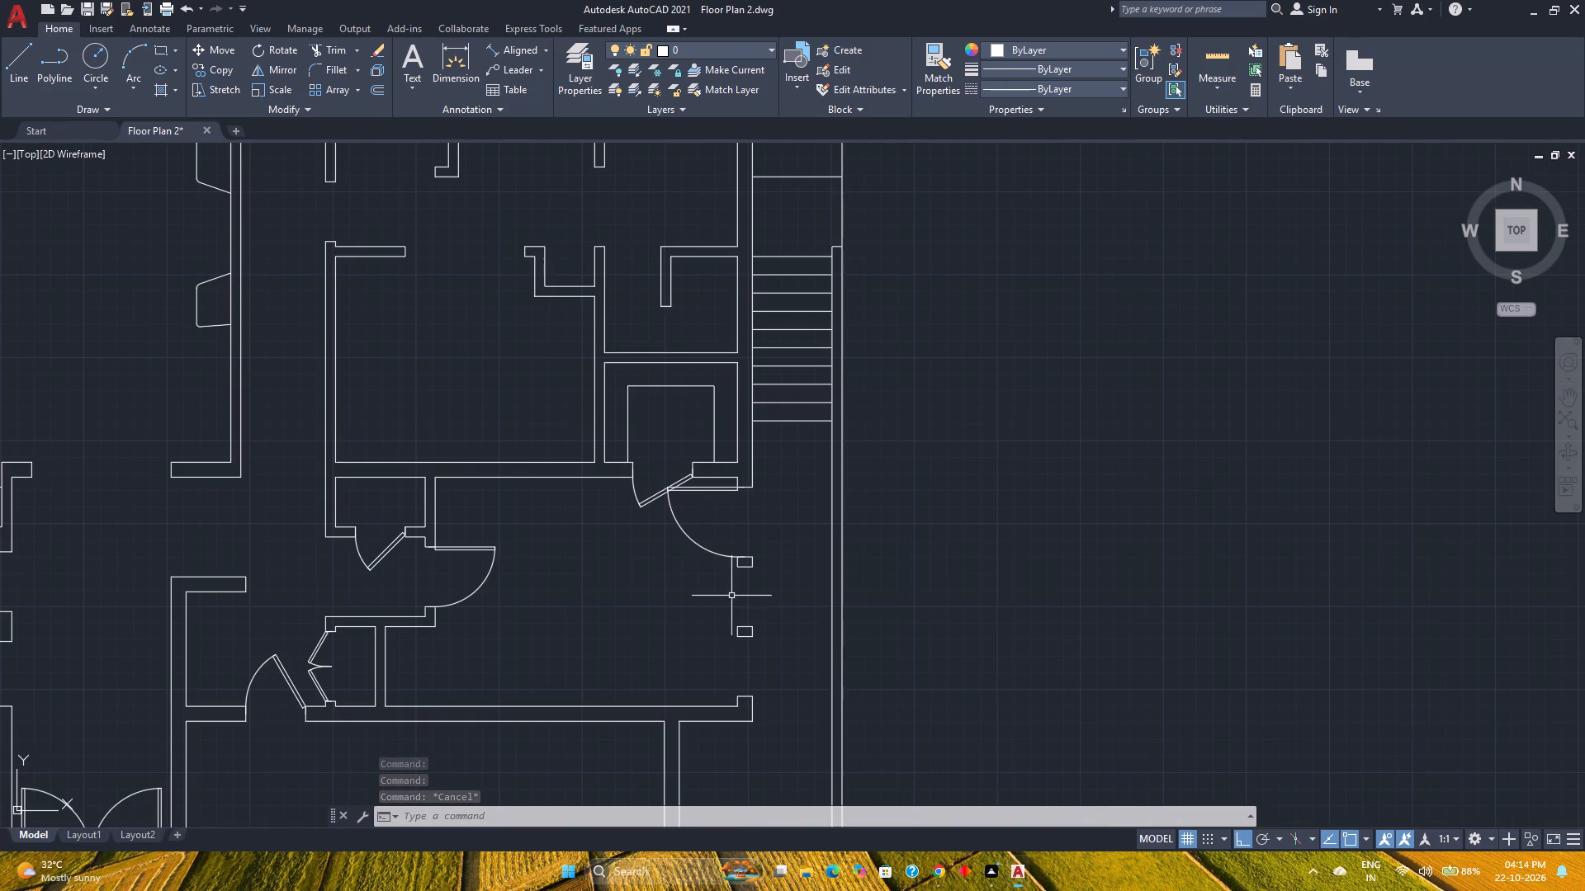
{"action": "middle_click_drag", "start_coordinate": [750, 587], "coordinate": [711, 499]}
{"action": "scroll", "coordinate": [508, 565], "scroll_direction": "down", "scroll_amount": 1}
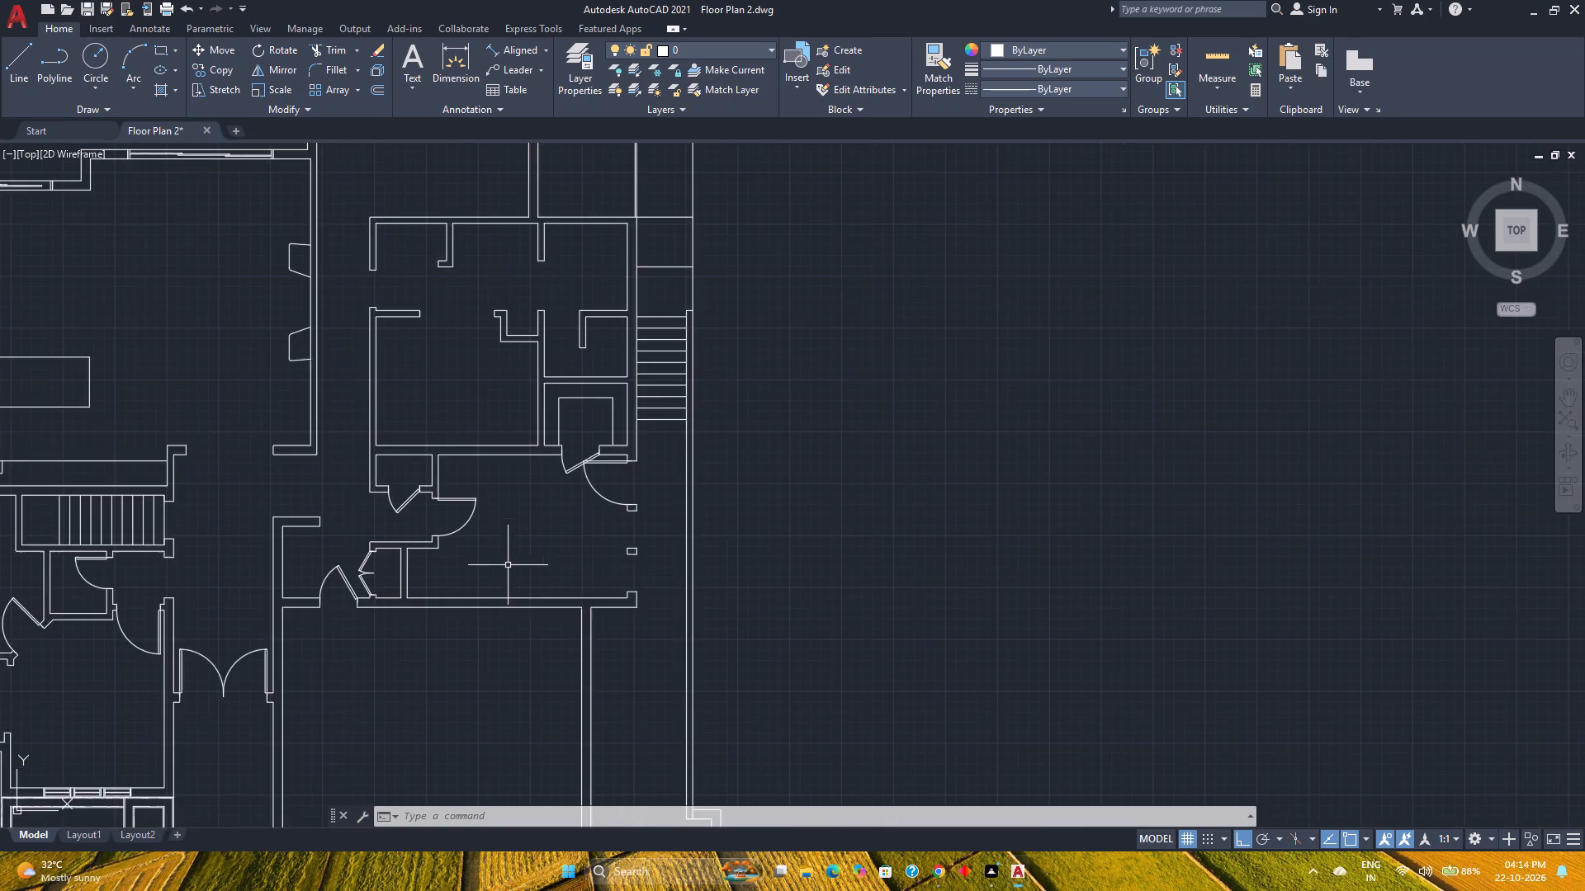
{"action": "middle_click_drag", "start_coordinate": [507, 565], "coordinate": [860, 408]}
{"action": "middle_click", "coordinate": [860, 408]}
{"action": "middle_click", "coordinate": [861, 407]}
{"action": "scroll", "coordinate": [679, 678], "scroll_direction": "up", "scroll_amount": 2}
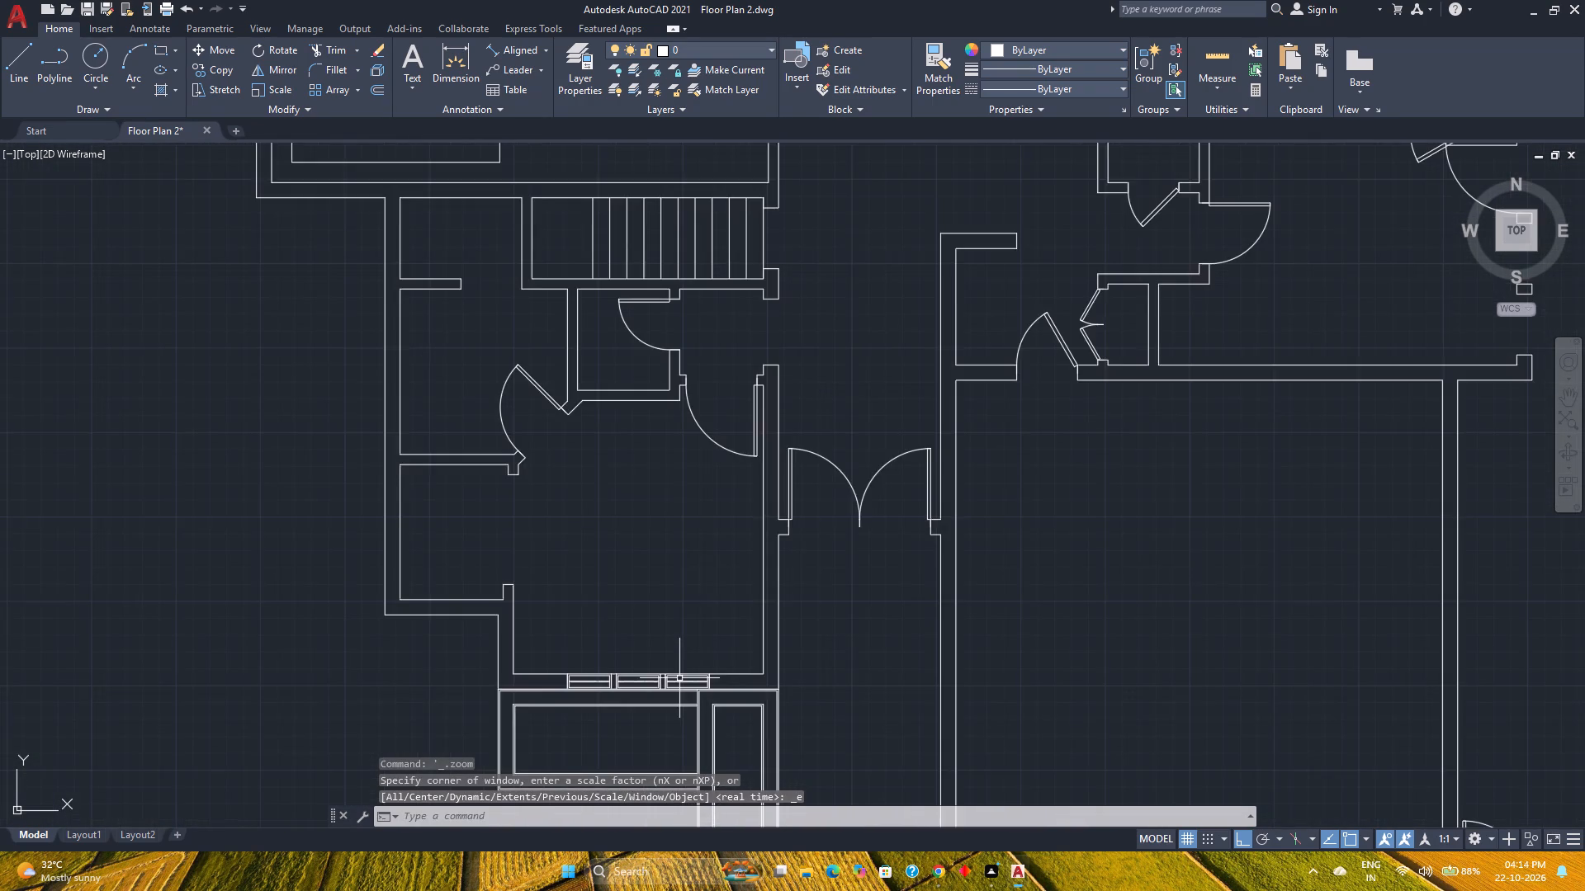
{"action": "scroll", "coordinate": [679, 680], "scroll_direction": "up", "scroll_amount": 4}
{"action": "middle_click_drag", "start_coordinate": [679, 680], "coordinate": [602, 563]}
{"action": "middle_click", "coordinate": [602, 563]}
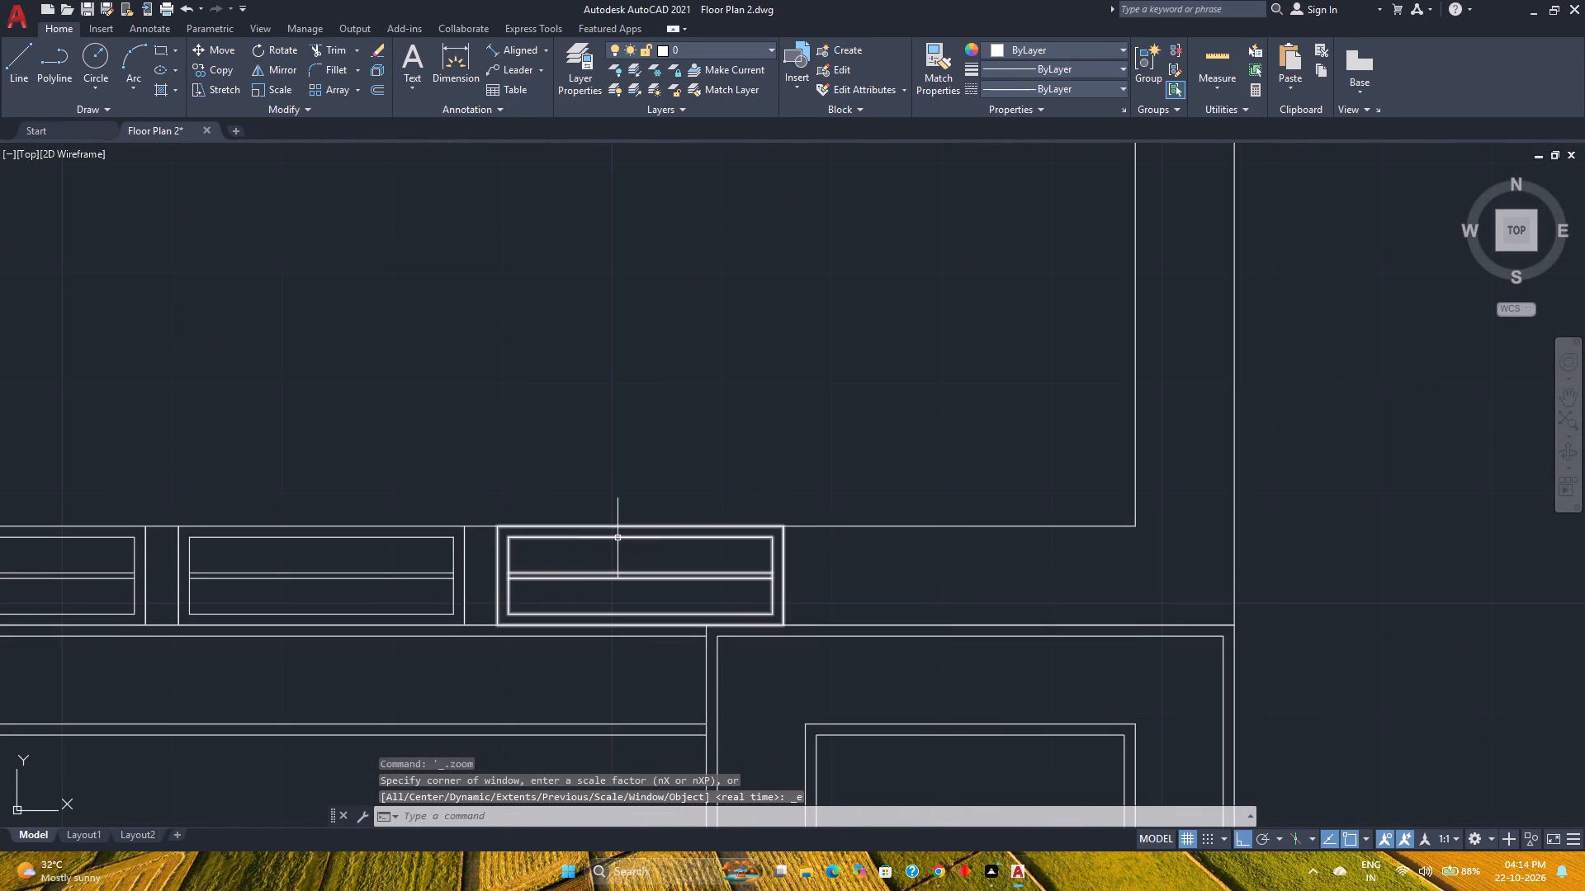
{"action": "left_click", "coordinate": [461, 57]}
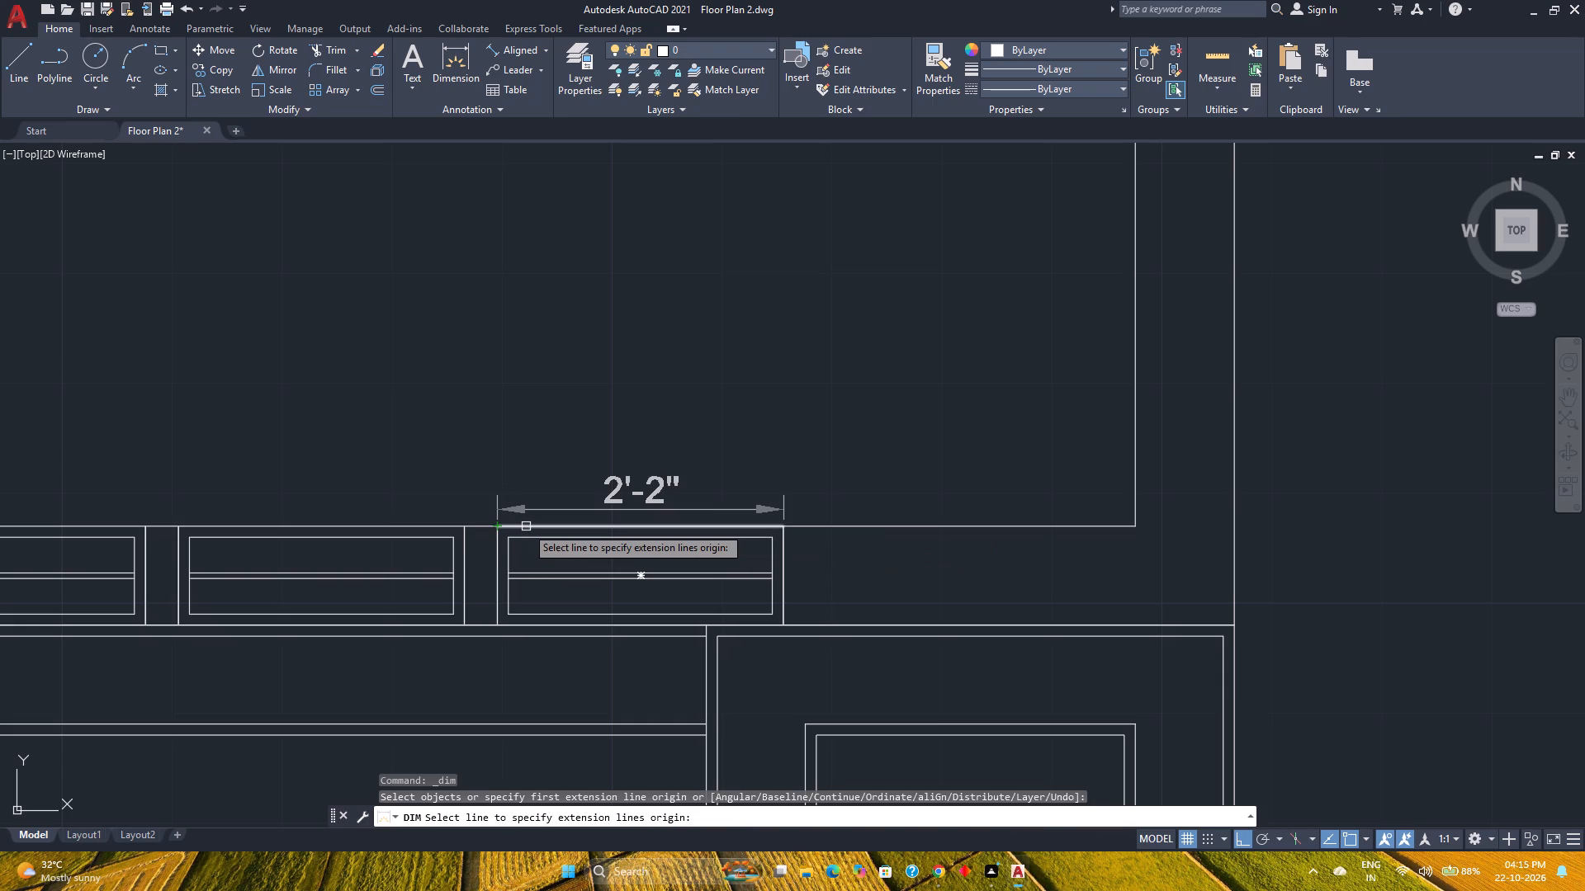
{"action": "scroll", "coordinate": [527, 526], "scroll_direction": "down", "scroll_amount": 4}
{"action": "middle_click_drag", "start_coordinate": [593, 481], "coordinate": [439, 752]}
{"action": "middle_click", "coordinate": [439, 752]}
{"action": "scroll", "coordinate": [477, 649], "scroll_direction": "down", "scroll_amount": 1}
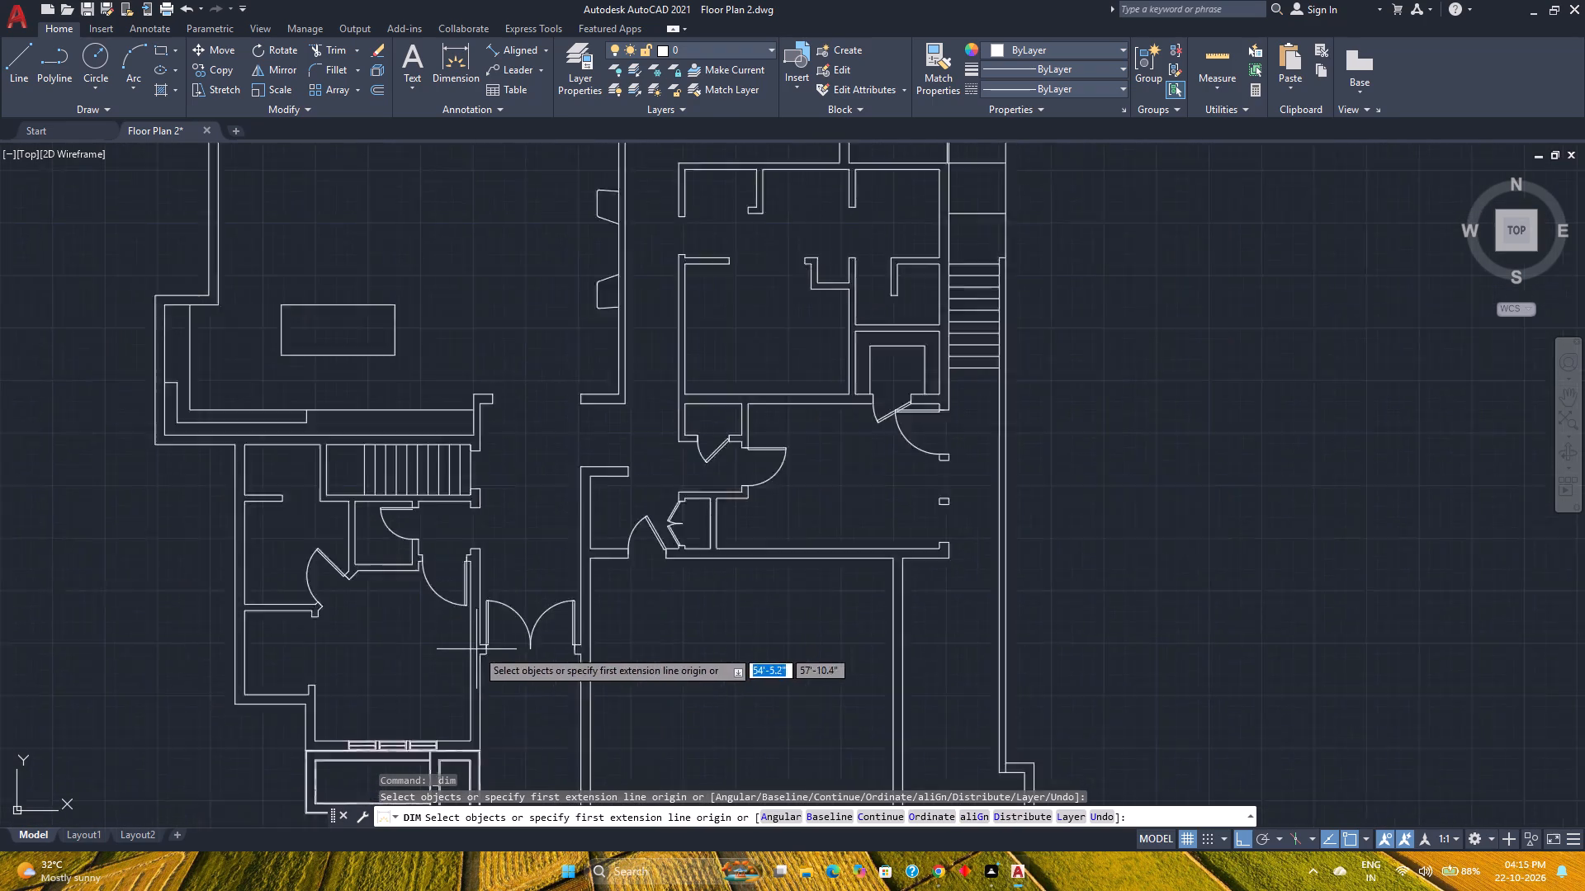
{"action": "scroll", "coordinate": [476, 649], "scroll_direction": "down", "scroll_amount": 2}
{"action": "scroll", "coordinate": [565, 383], "scroll_direction": "up", "scroll_amount": 7}
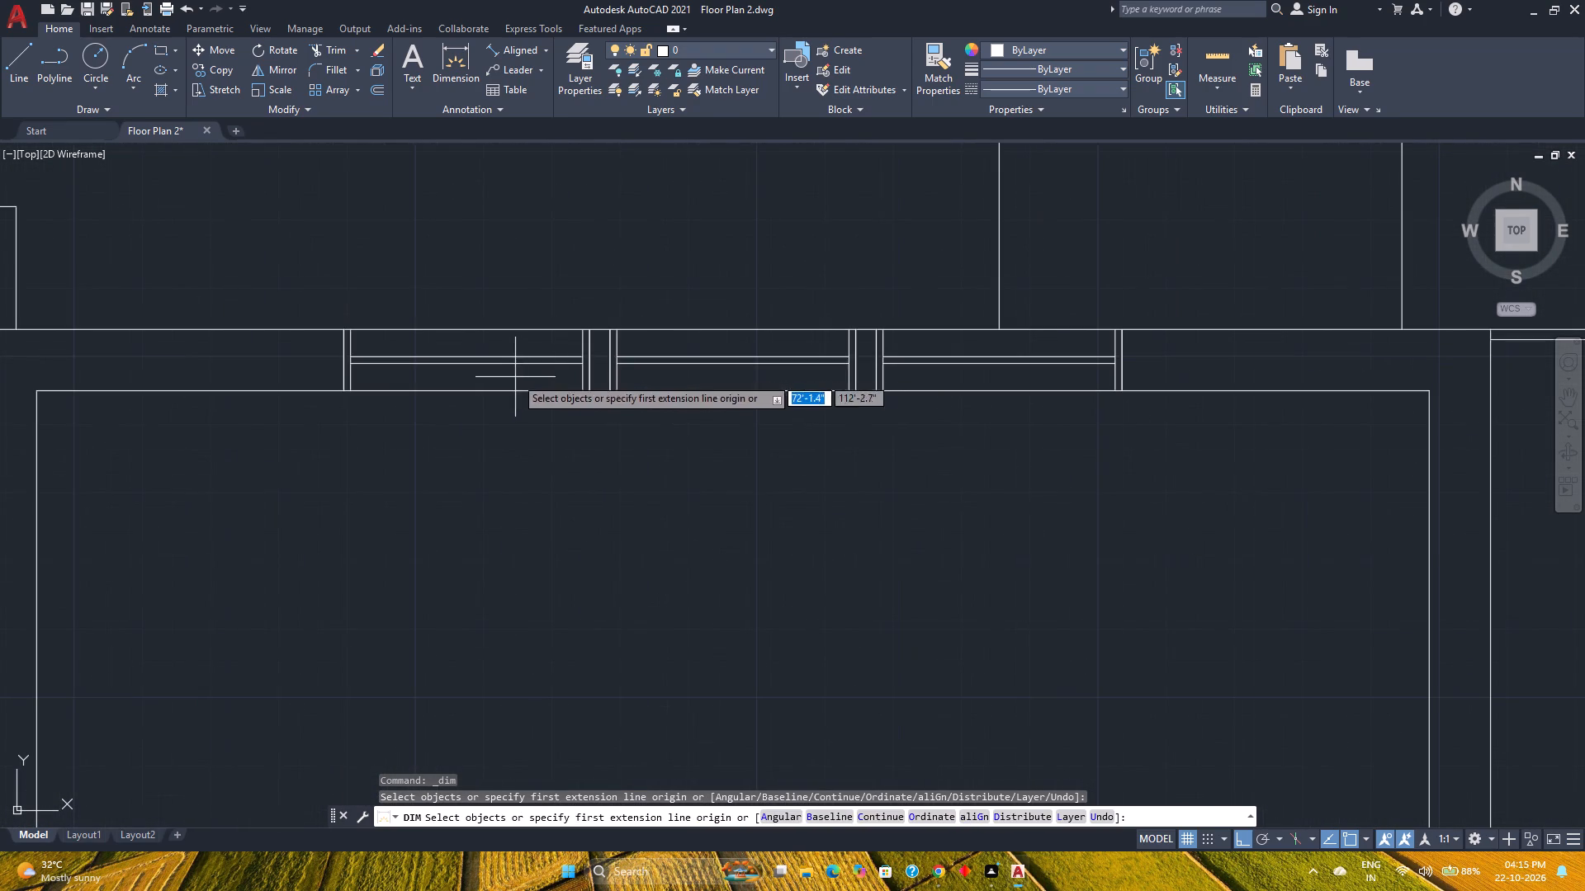
{"action": "key", "text": "Escape"}
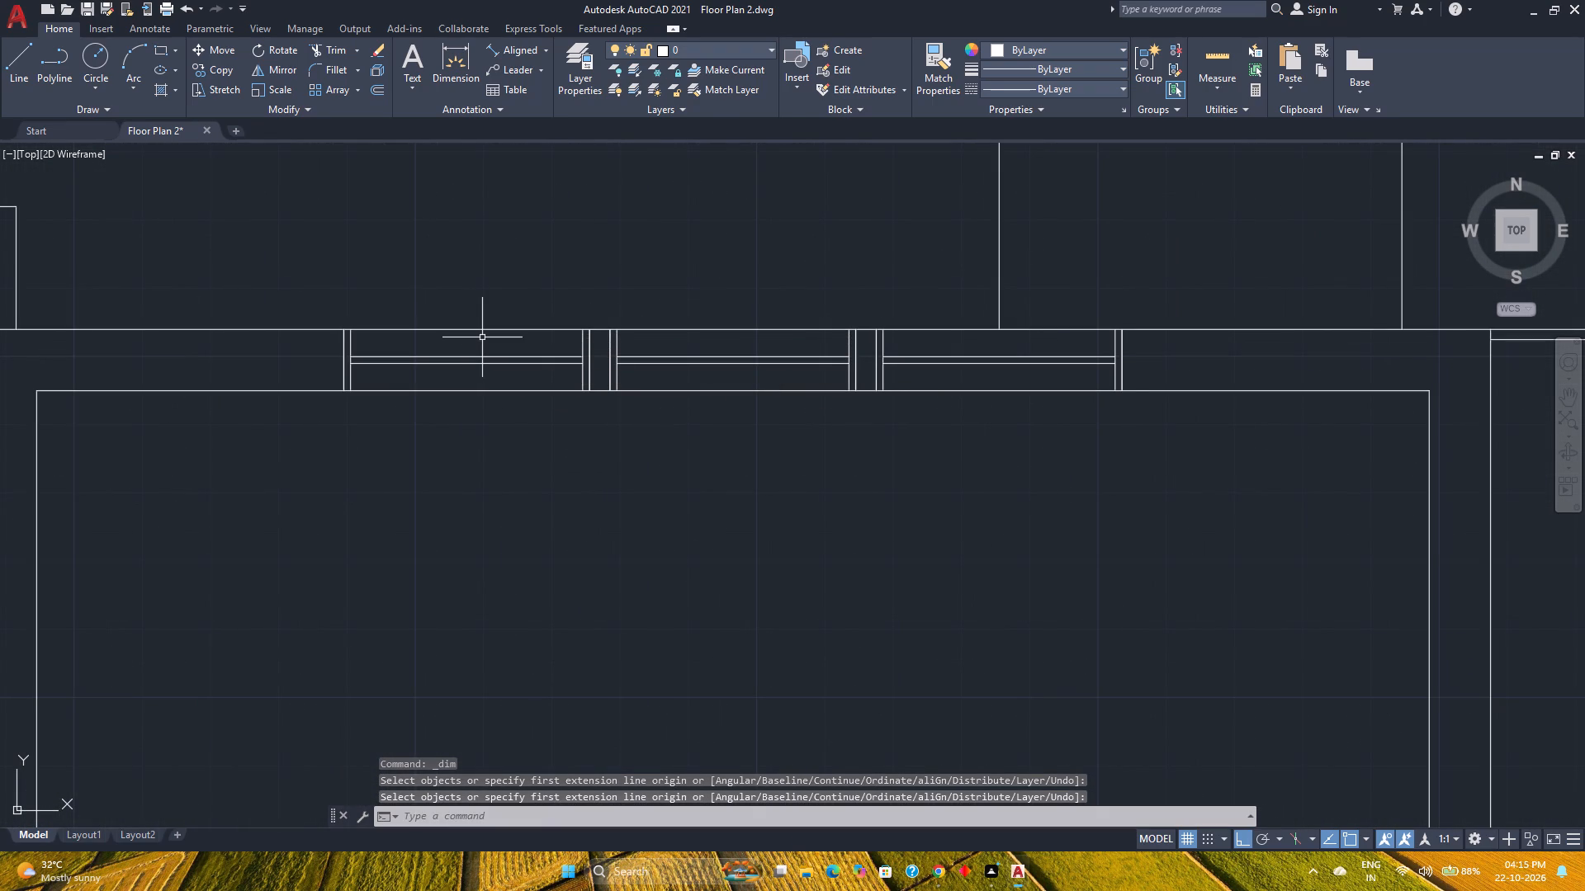
Copy the westernmost north-wall window from its northwest corner to the inner south corner of the first east-wall pier in the east room.
{"action": "left_click", "coordinate": [479, 354]}
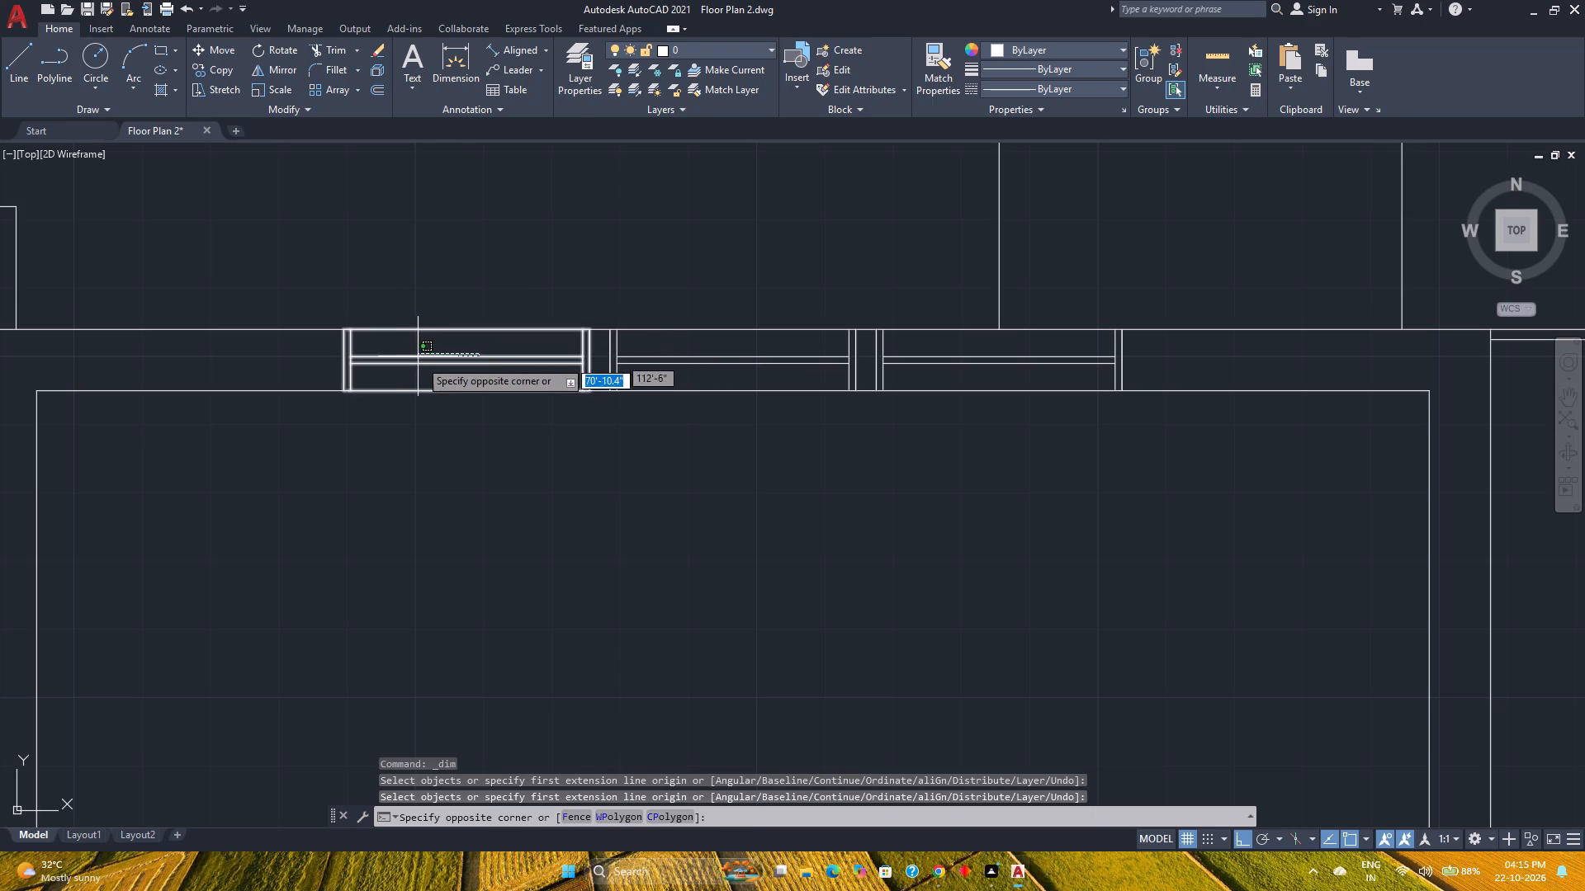
{"action": "left_click", "coordinate": [422, 366]}
{"action": "left_click", "coordinate": [214, 68]}
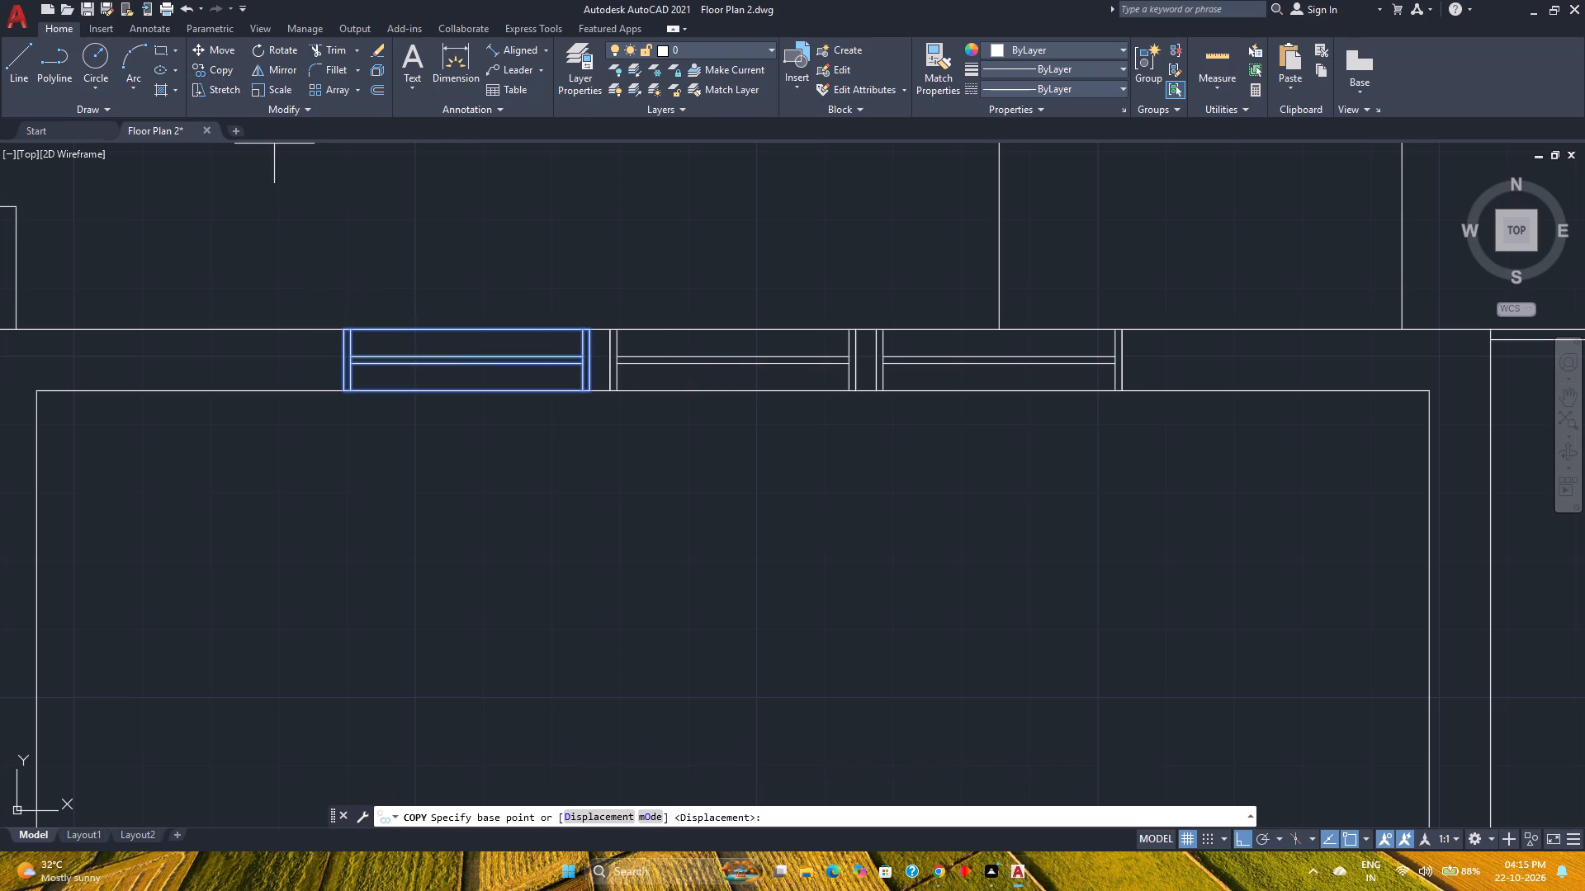
{"action": "left_click", "coordinate": [341, 329]}
{"action": "scroll", "coordinate": [353, 332], "scroll_direction": "down", "scroll_amount": 6}
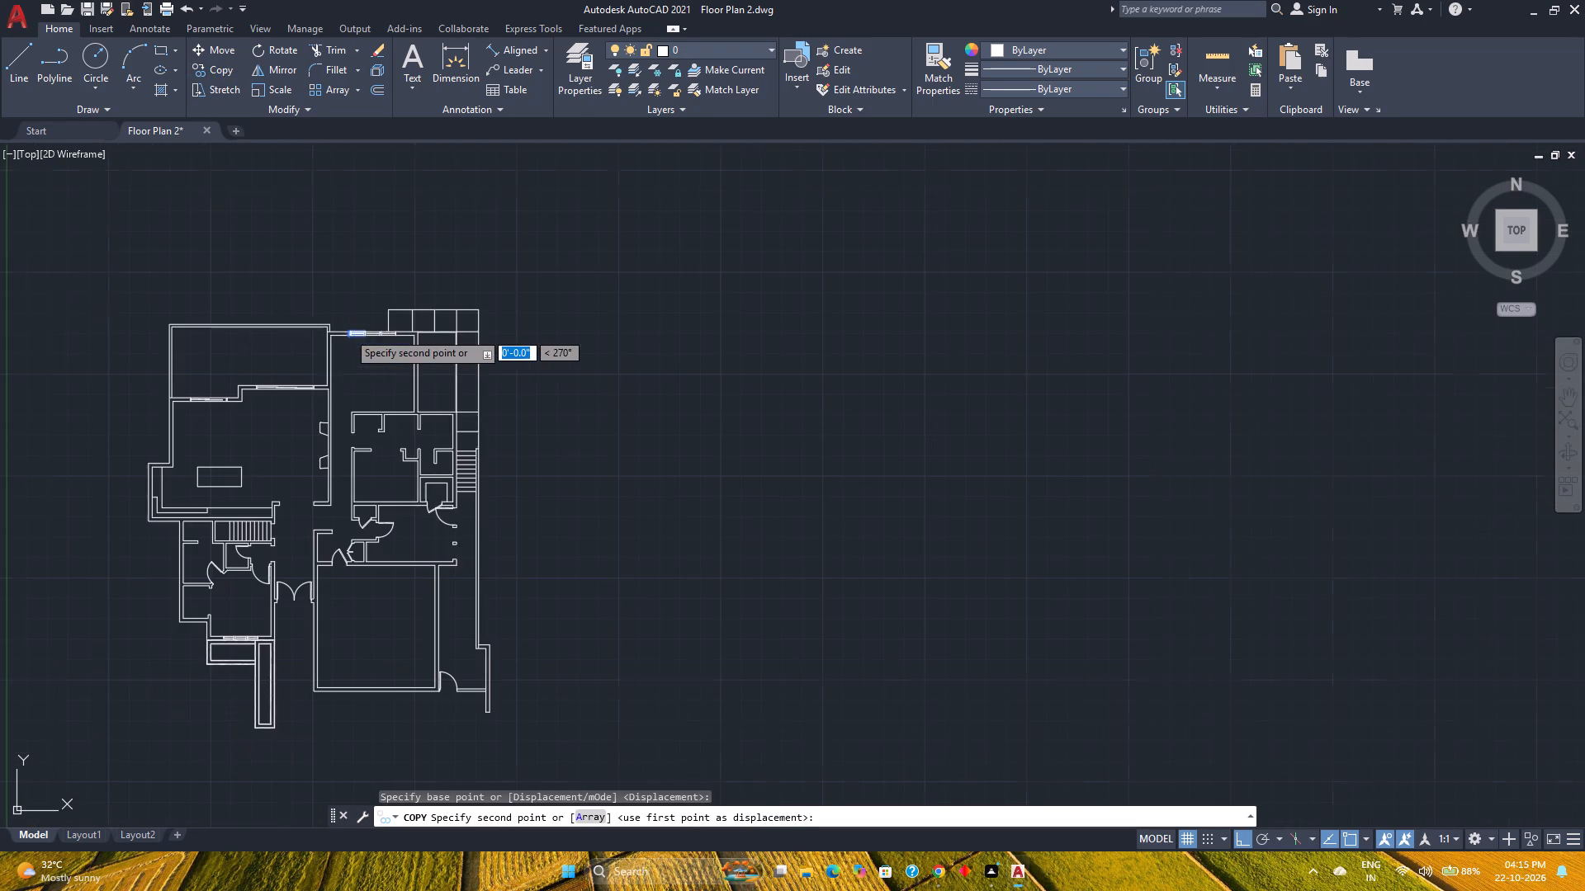
{"action": "scroll", "coordinate": [433, 515], "scroll_direction": "up", "scroll_amount": 4}
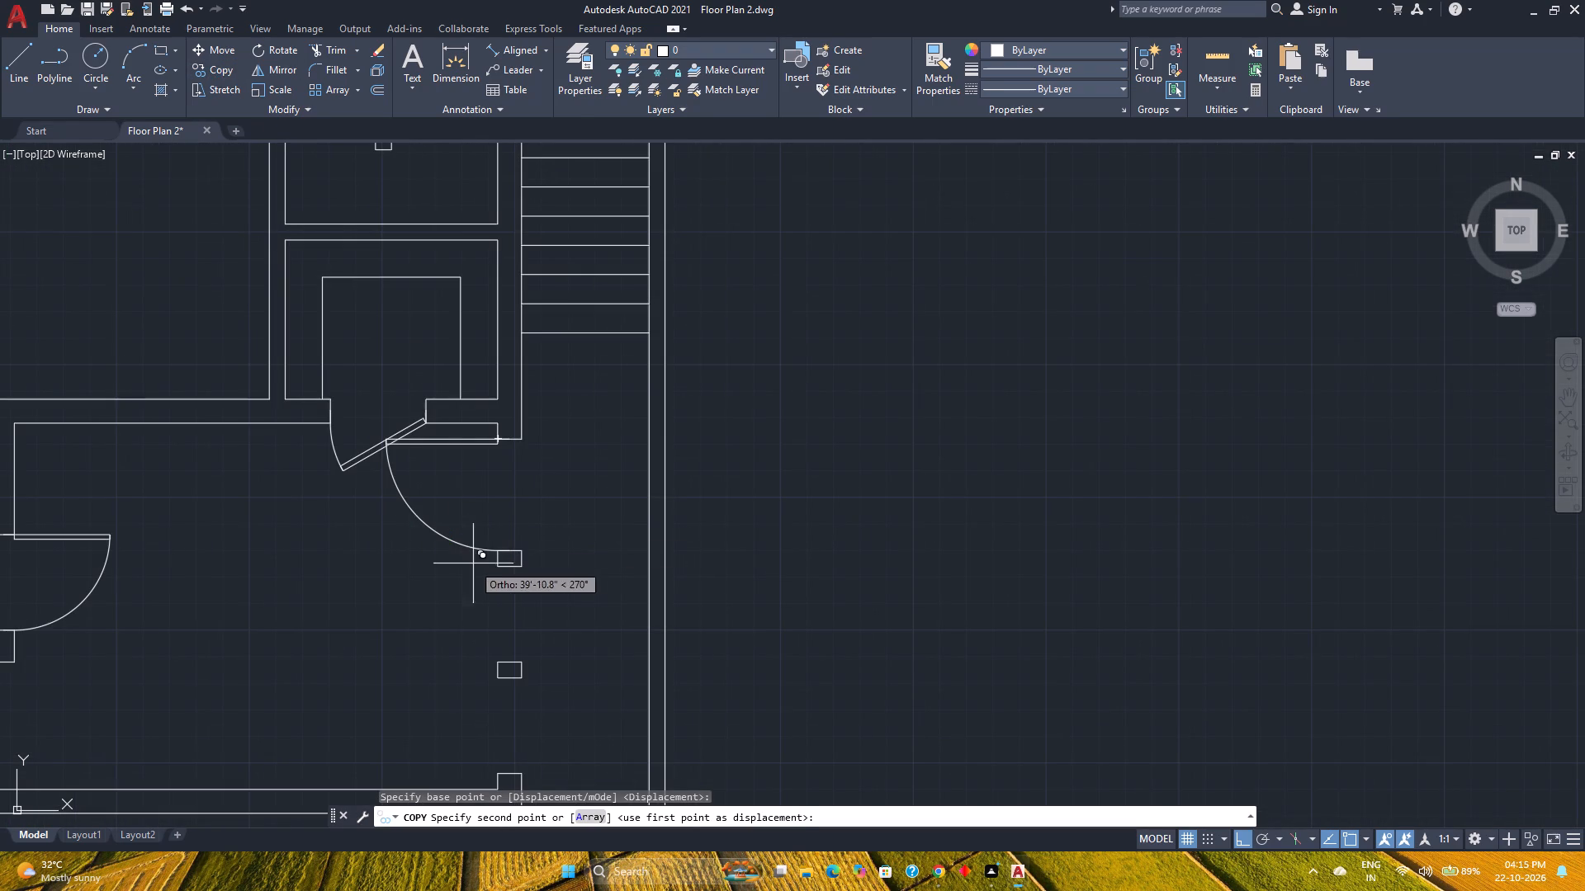
{"action": "left_click", "coordinate": [495, 568]}
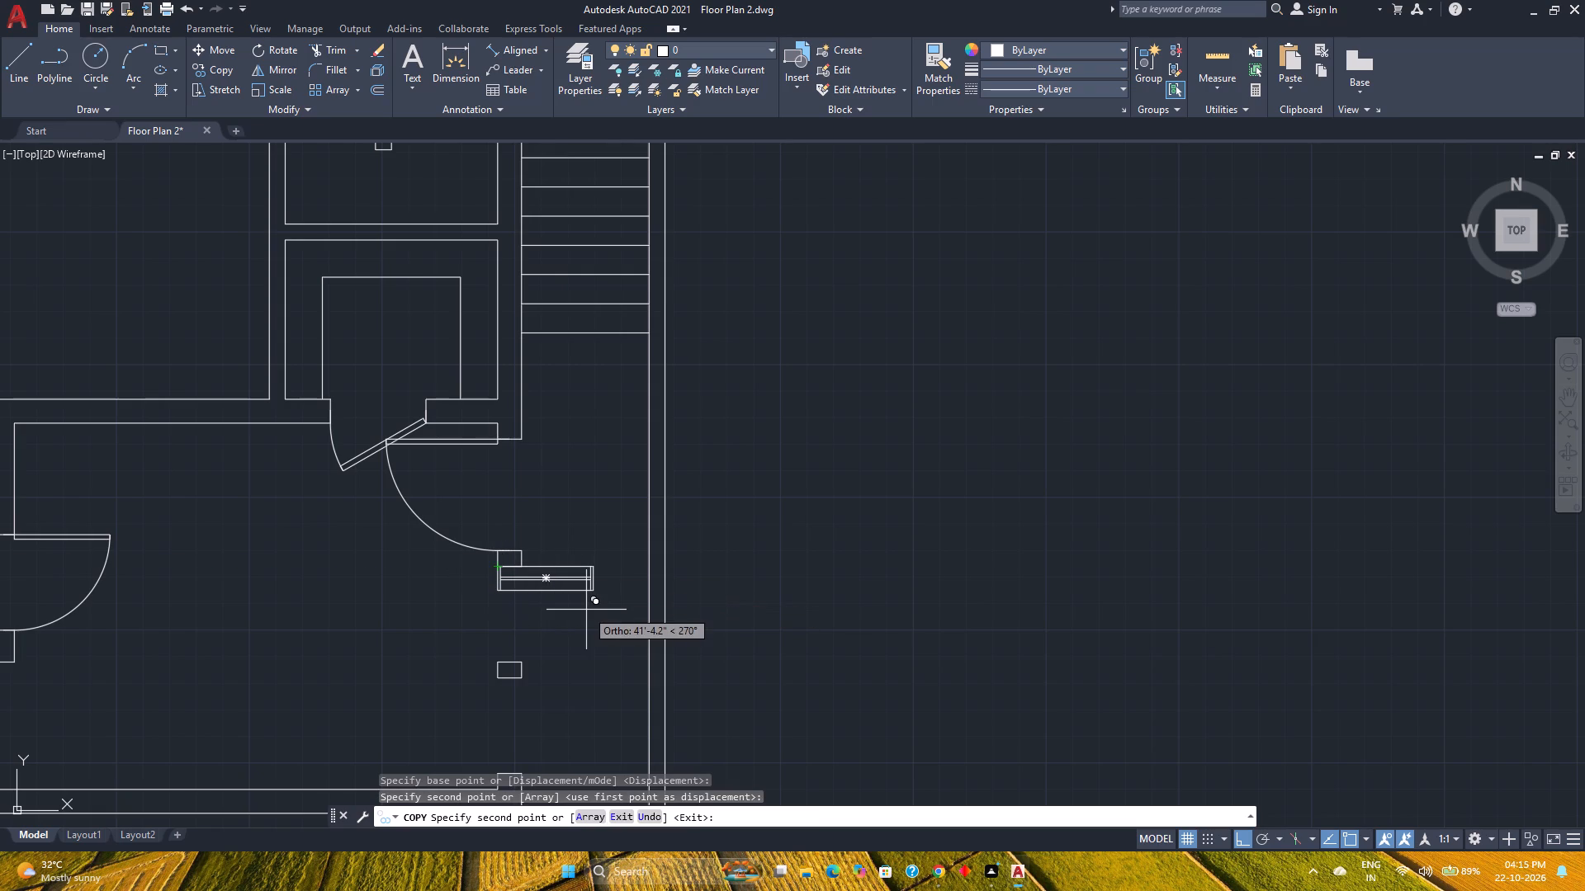
{"action": "key", "text": "Escape"}
Rotate the copied window about its northwest corner to 270° so it runs south from the pier.
{"action": "left_click", "coordinate": [586, 608]}
{"action": "left_click", "coordinate": [564, 550]}
{"action": "scroll", "coordinate": [564, 550], "scroll_direction": "down", "scroll_amount": 2}
{"action": "middle_click_drag", "start_coordinate": [560, 550], "coordinate": [596, 625]}
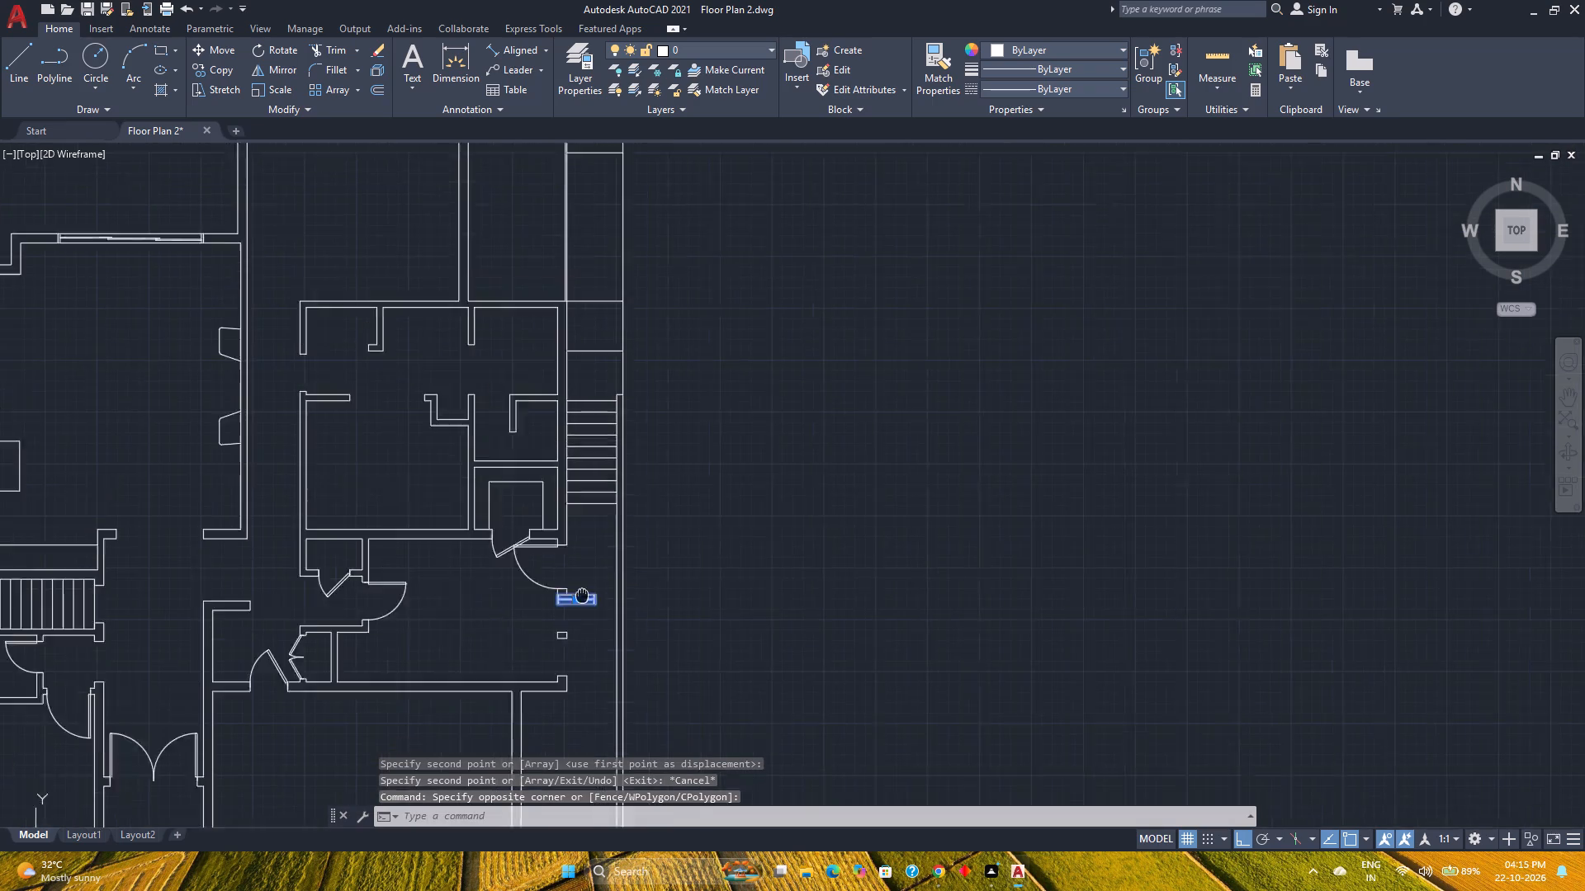
{"action": "middle_click_drag", "start_coordinate": [596, 625], "coordinate": [621, 698]}
{"action": "middle_click", "coordinate": [621, 698]}
{"action": "middle_click", "coordinate": [621, 698]}
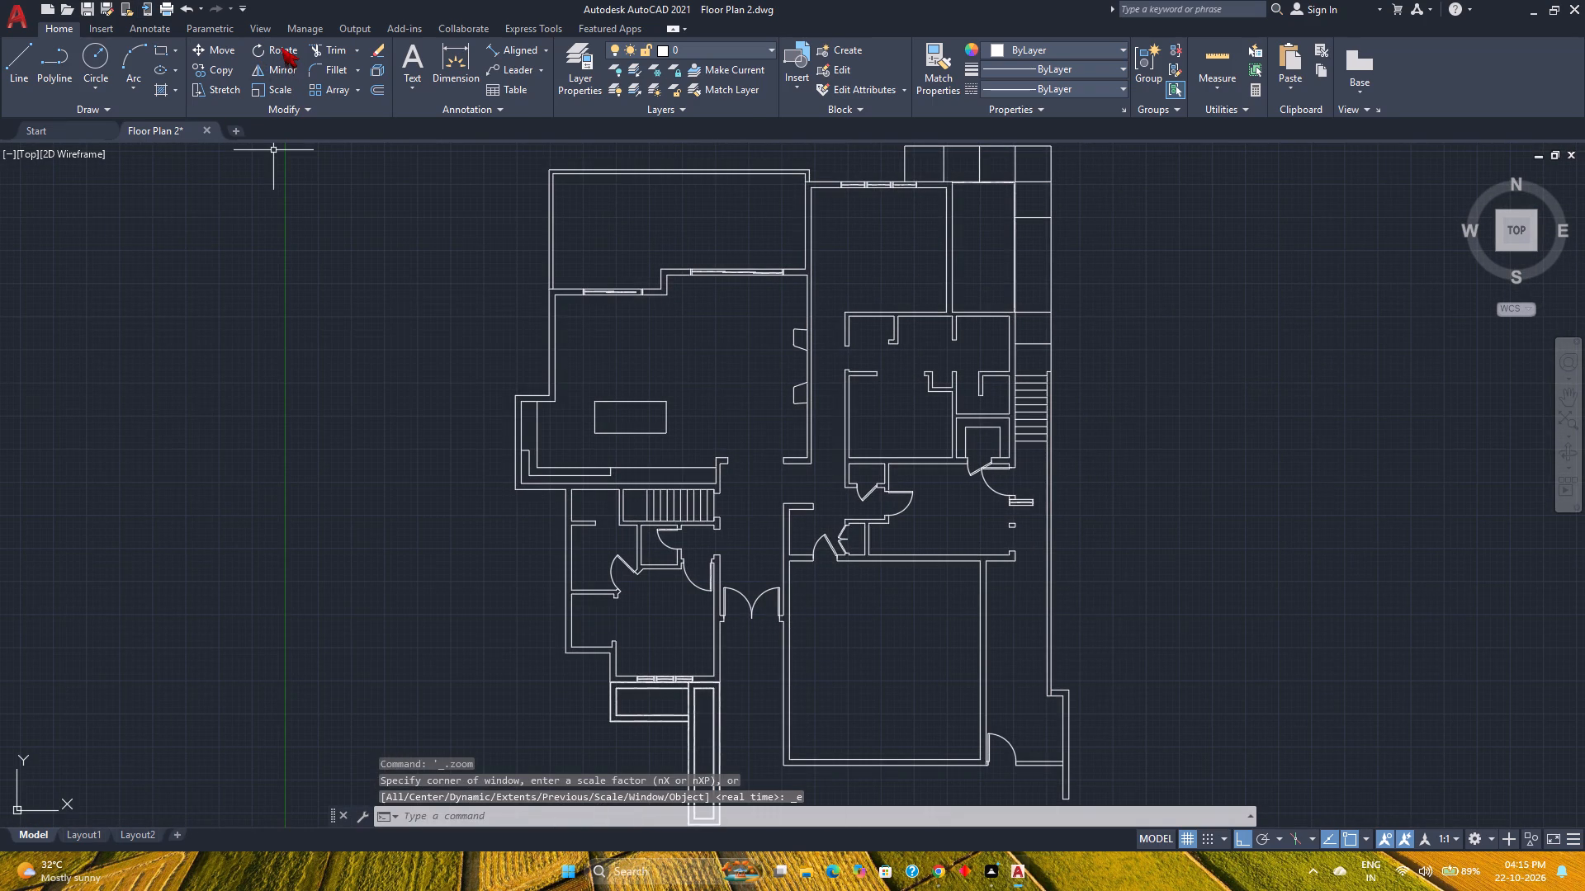
{"action": "left_click", "coordinate": [281, 47]}
{"action": "scroll", "coordinate": [1035, 506], "scroll_direction": "up", "scroll_amount": 3}
{"action": "left_click", "coordinate": [1027, 506]}
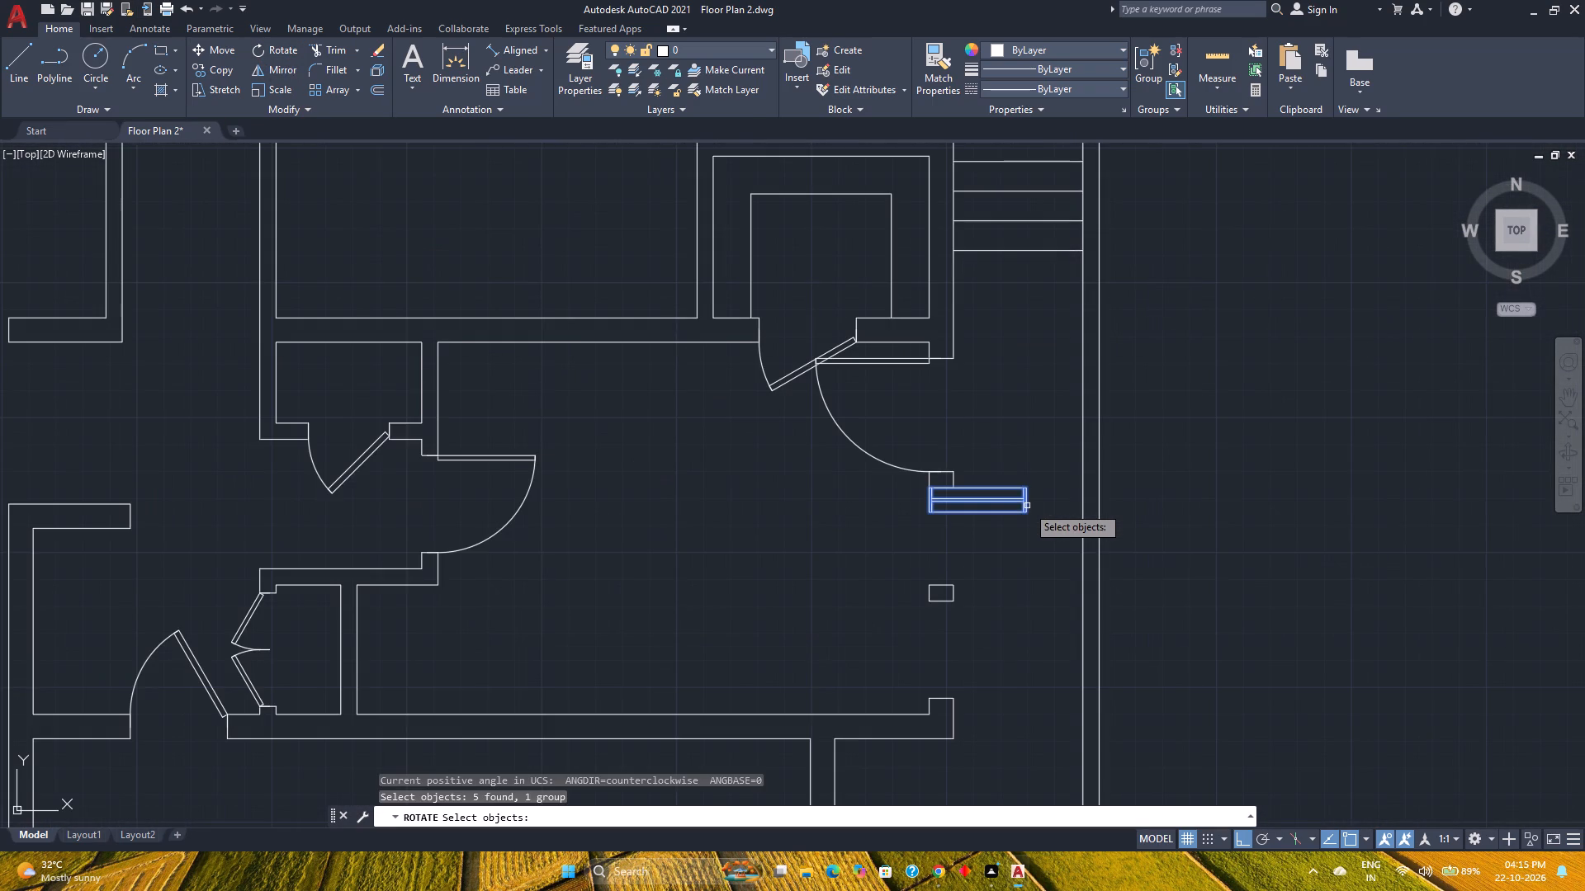
{"action": "key", "text": "space"}
{"action": "scroll", "coordinate": [1027, 506], "scroll_direction": "up", "scroll_amount": 3}
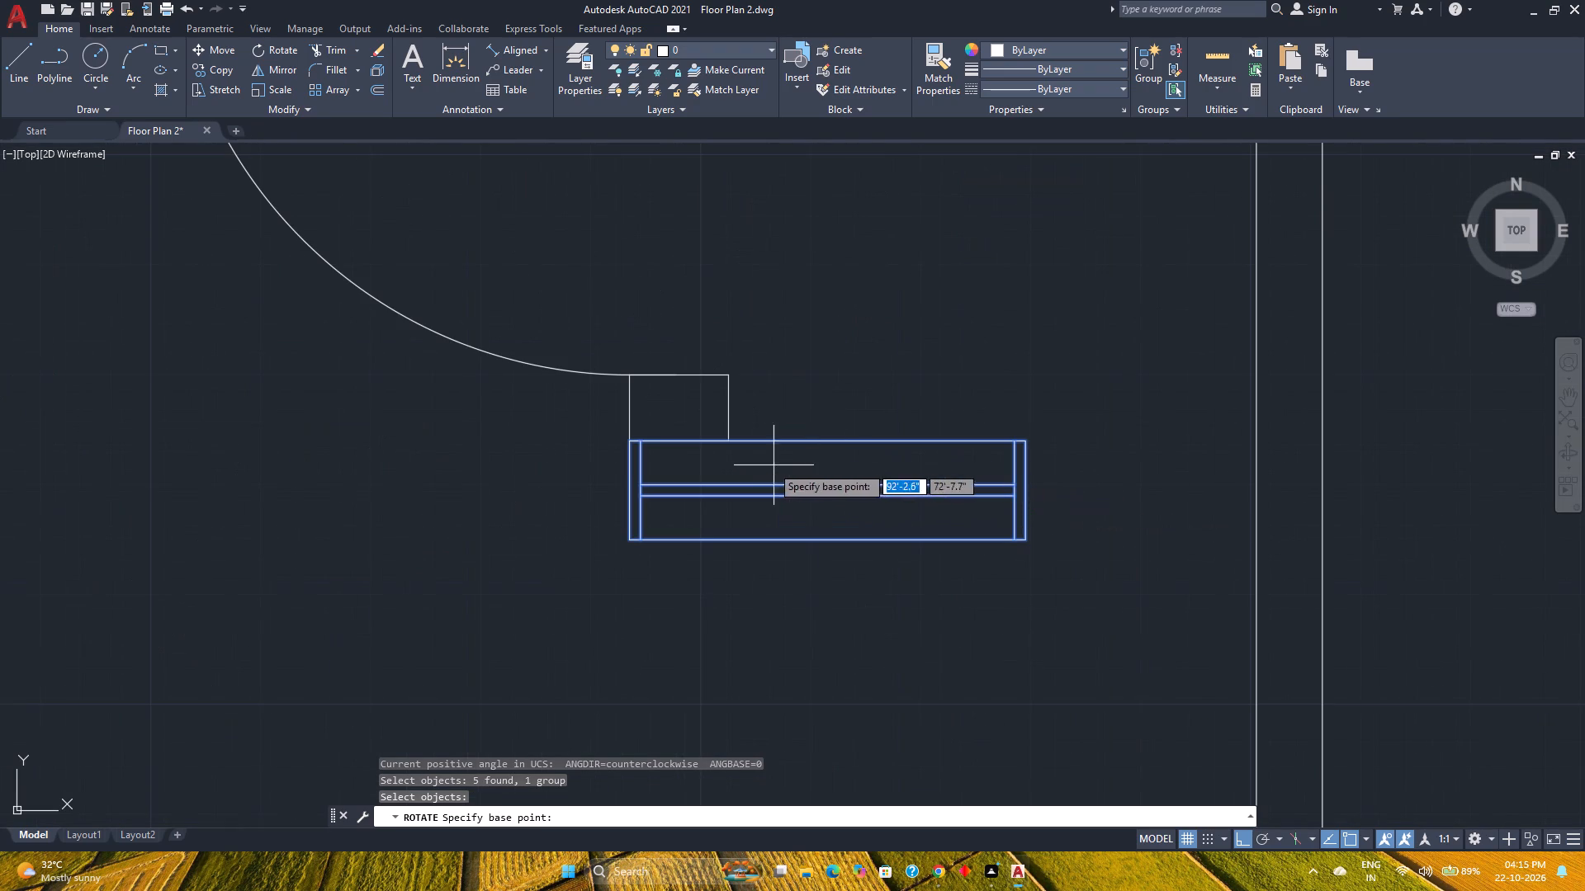
{"action": "left_click", "coordinate": [629, 445]}
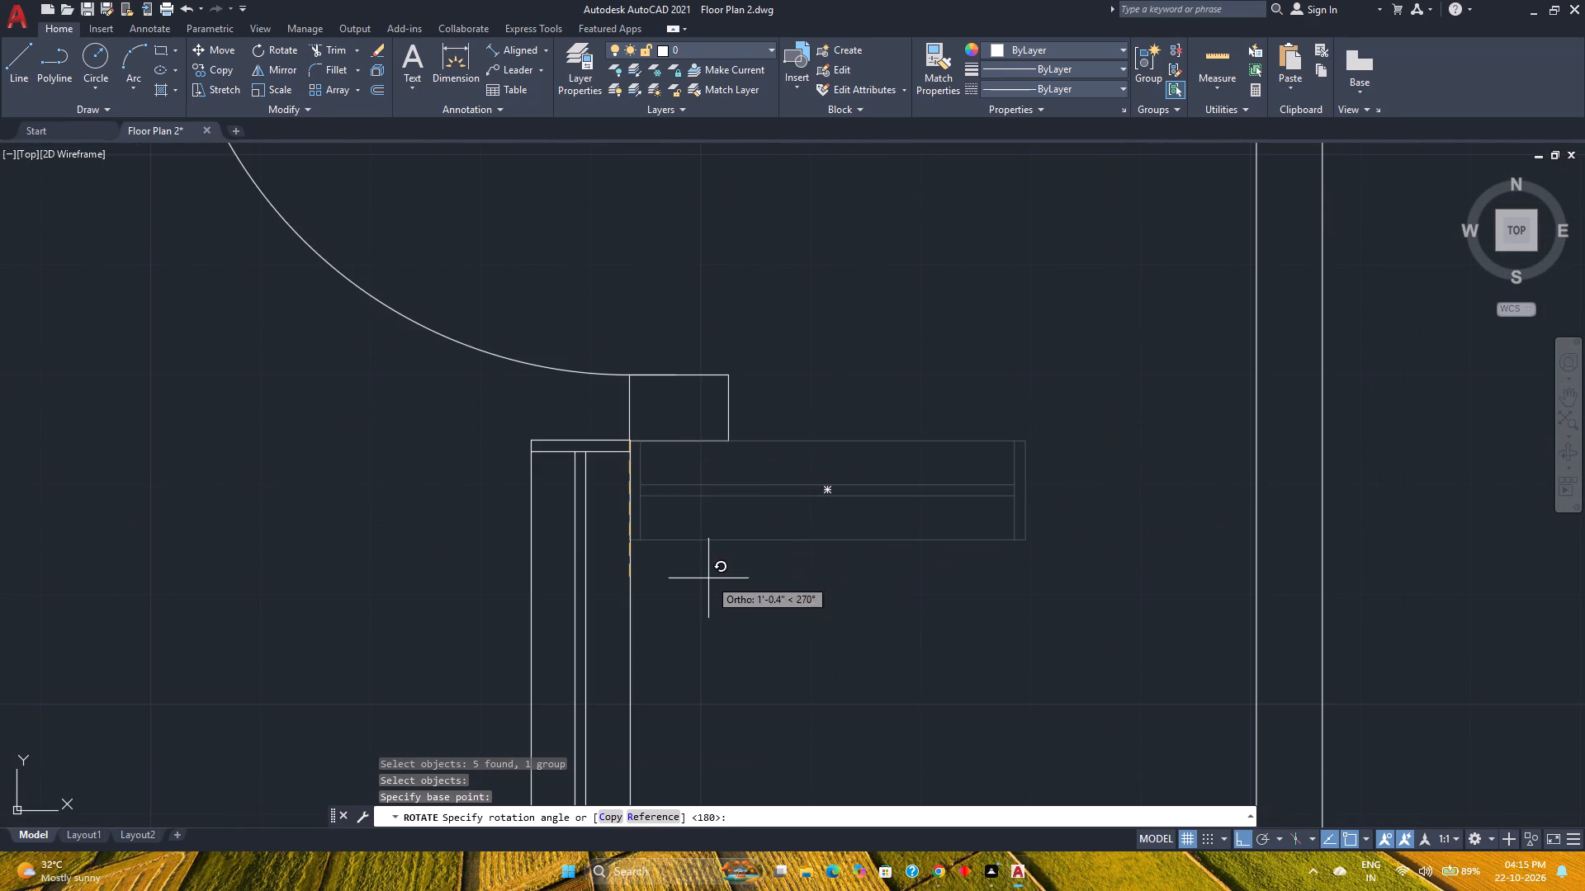
{"action": "left_click", "coordinate": [688, 591]}
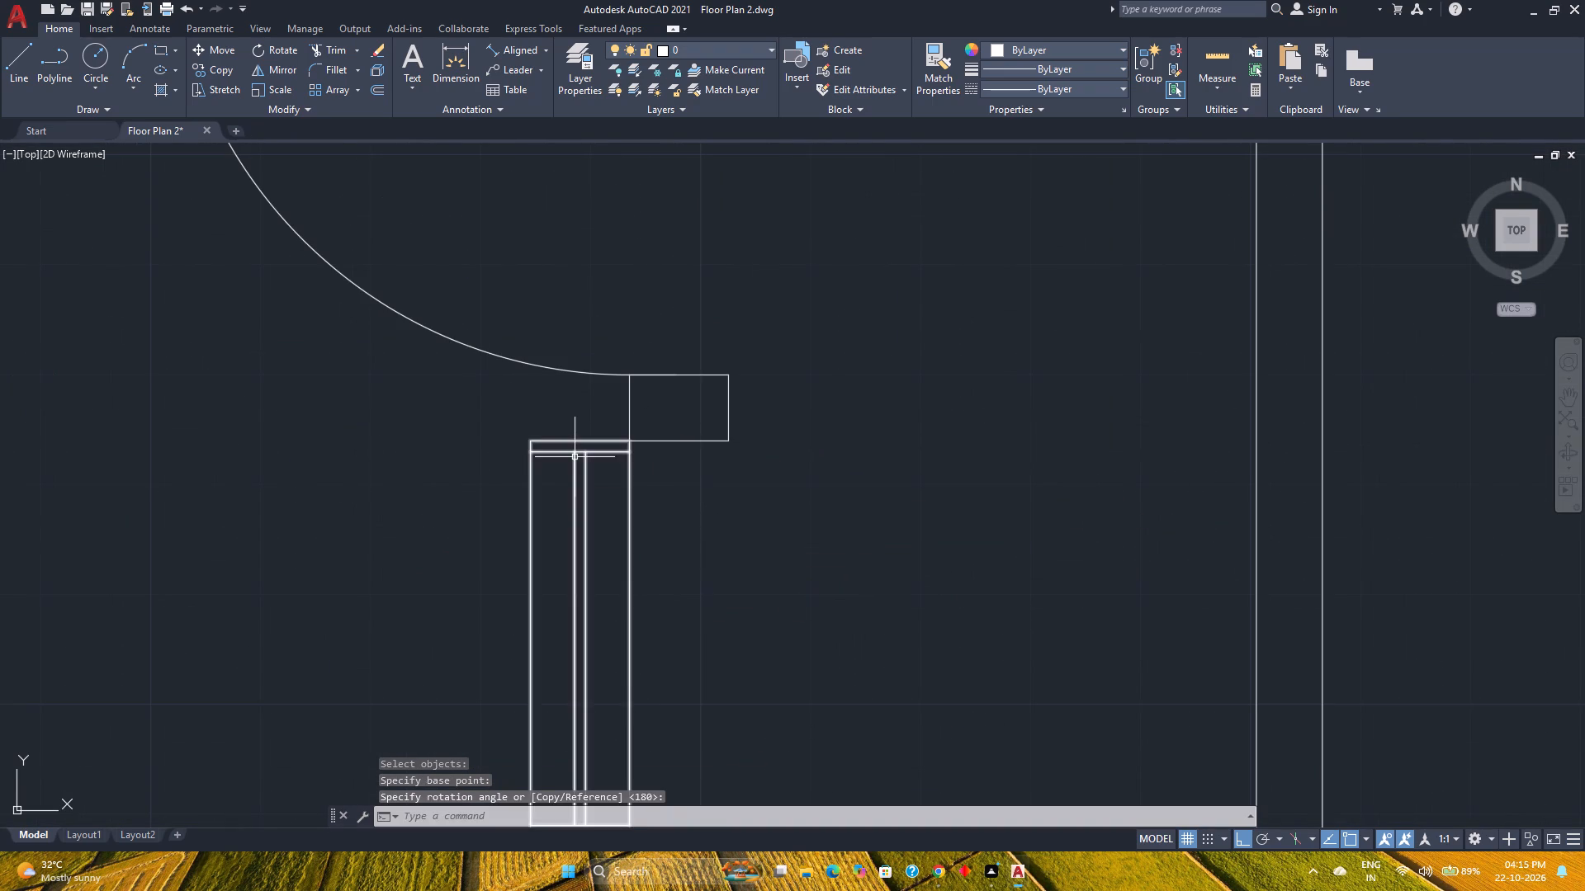
Move the rotated window 9" east so its northwest corner meets the pier's inner south corner, seating it within the east wall.
{"action": "left_click", "coordinate": [575, 456]}
{"action": "left_click", "coordinate": [208, 47]}
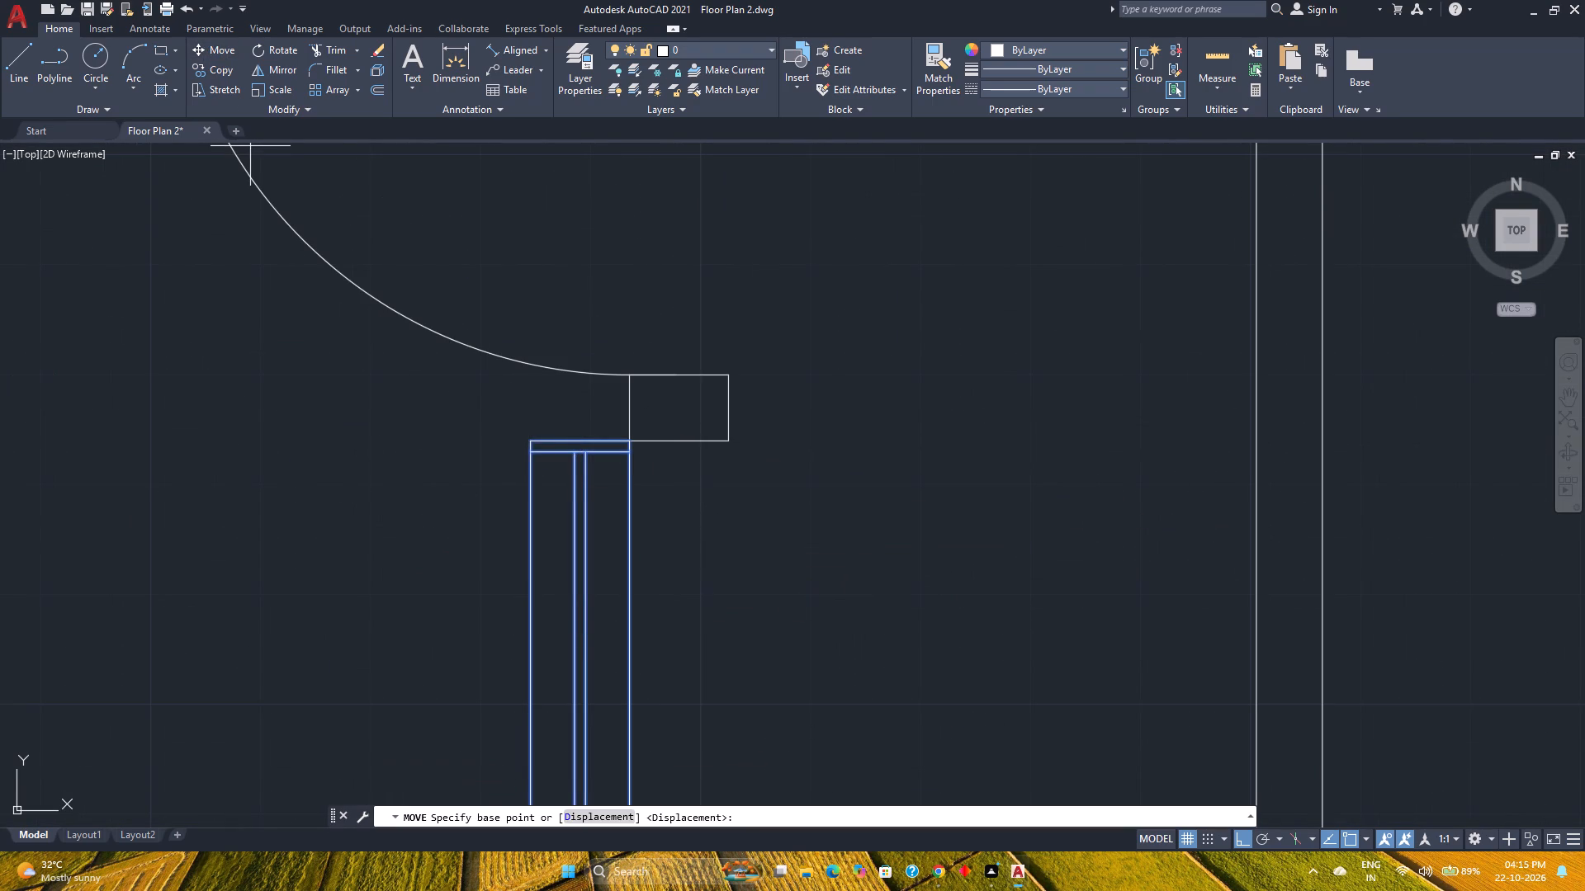
{"action": "left_click", "coordinate": [532, 443]}
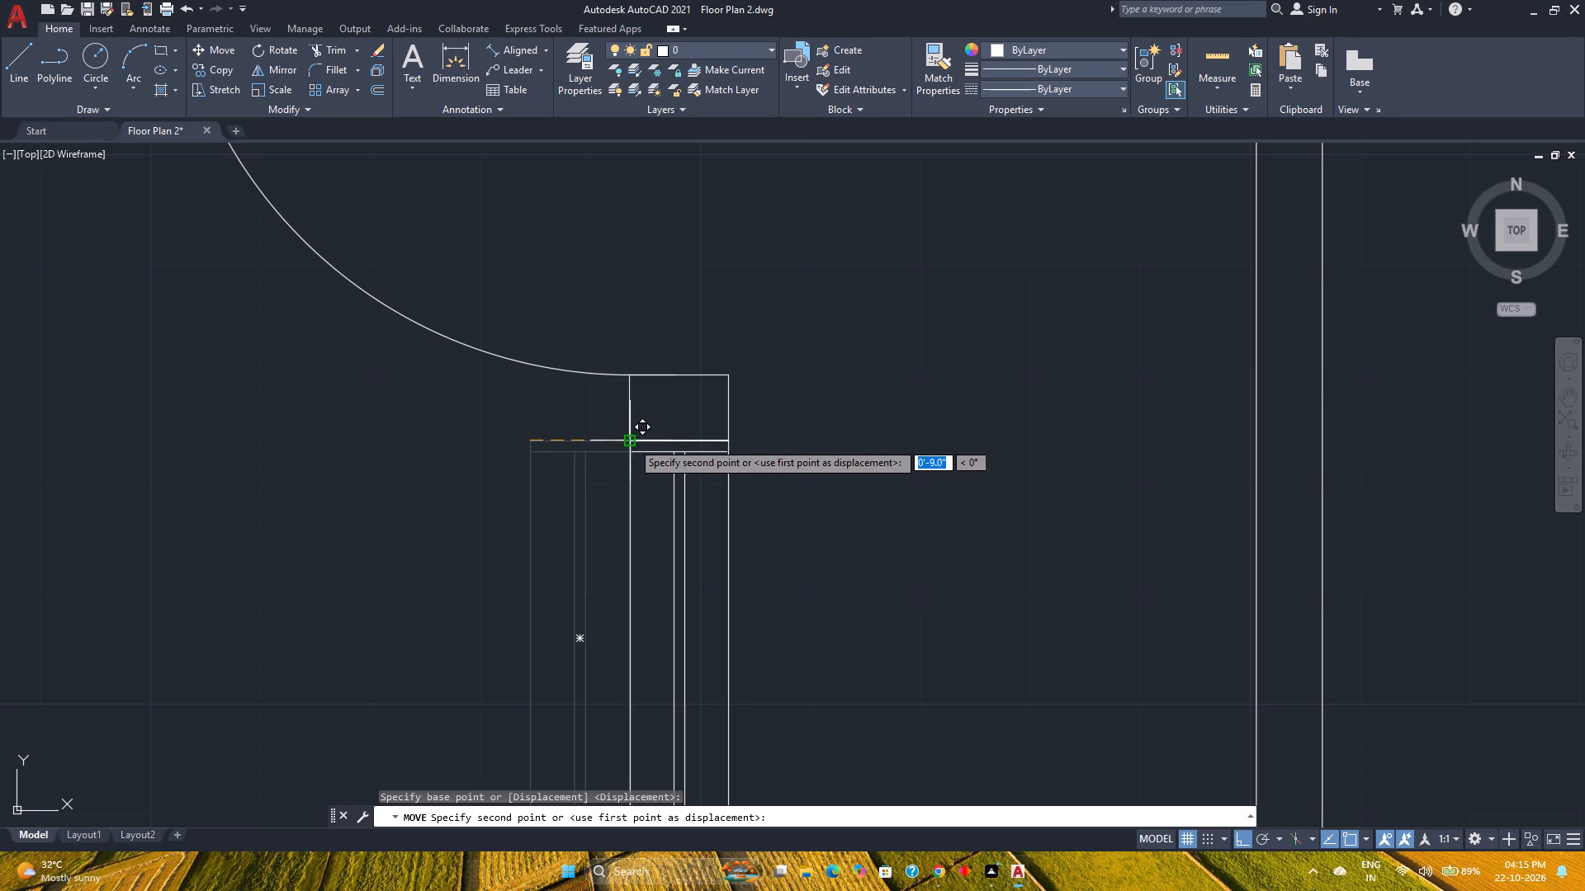
{"action": "left_click", "coordinate": [632, 441]}
Copy the east-wall window south from its northwest corner to the second pier's inner south corner, filling the southern opening.
{"action": "left_click", "coordinate": [656, 516]}
{"action": "left_click", "coordinate": [565, 494]}
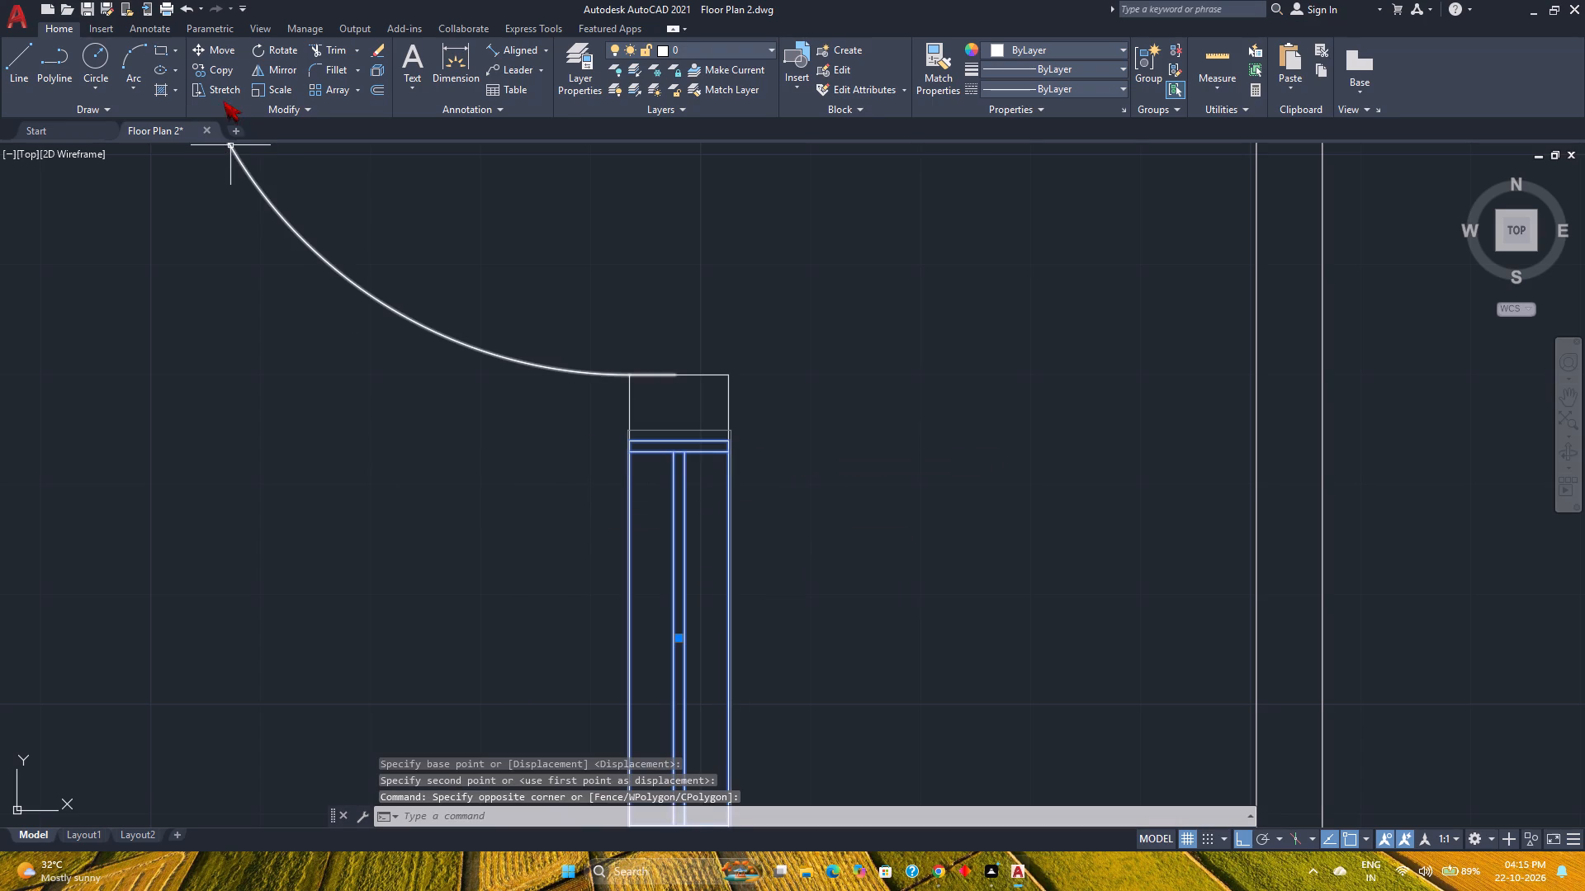
{"action": "left_click", "coordinate": [207, 70]}
{"action": "left_click", "coordinate": [629, 440]}
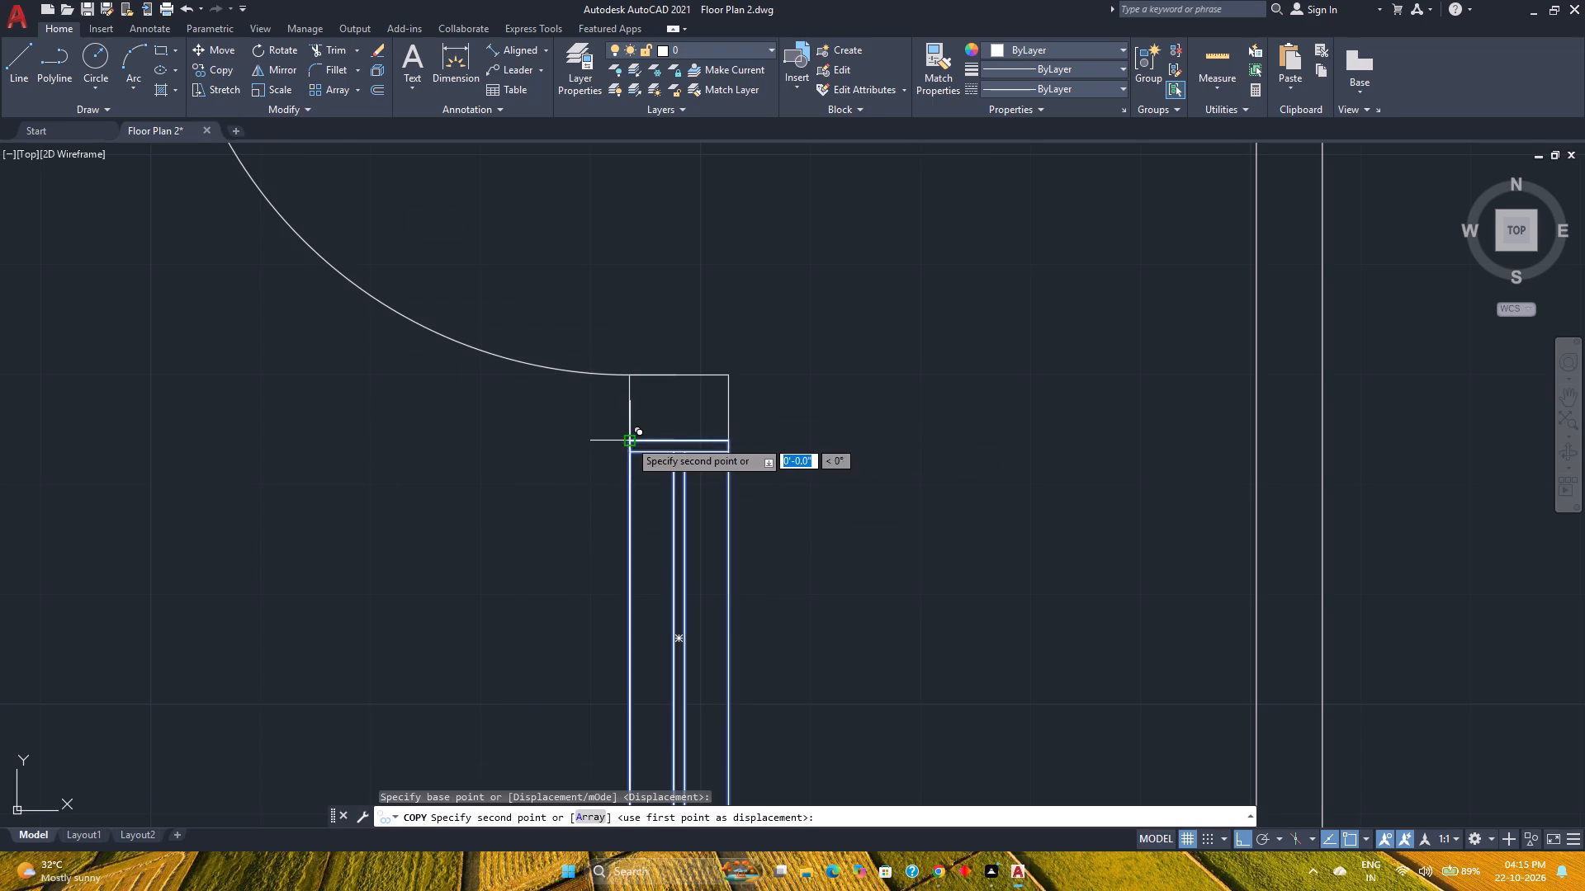
{"action": "scroll", "coordinate": [629, 440], "scroll_direction": "down", "scroll_amount": 3}
{"action": "scroll", "coordinate": [630, 561], "scroll_direction": "up", "scroll_amount": 2}
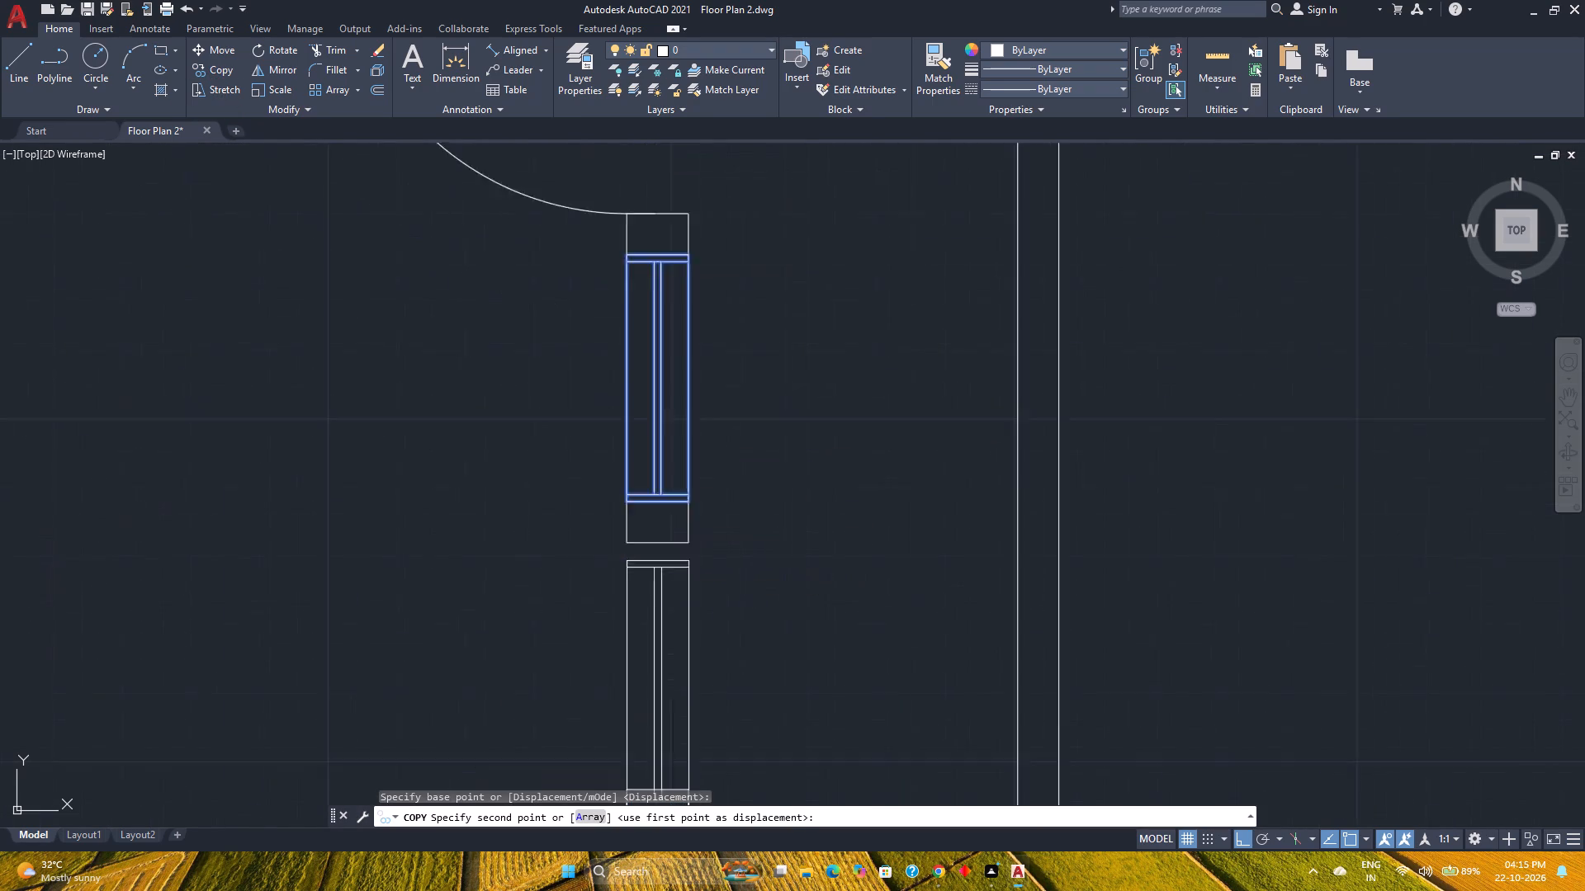
{"action": "scroll", "coordinate": [630, 560], "scroll_direction": "up", "scroll_amount": 1}
{"action": "left_click", "coordinate": [622, 535]}
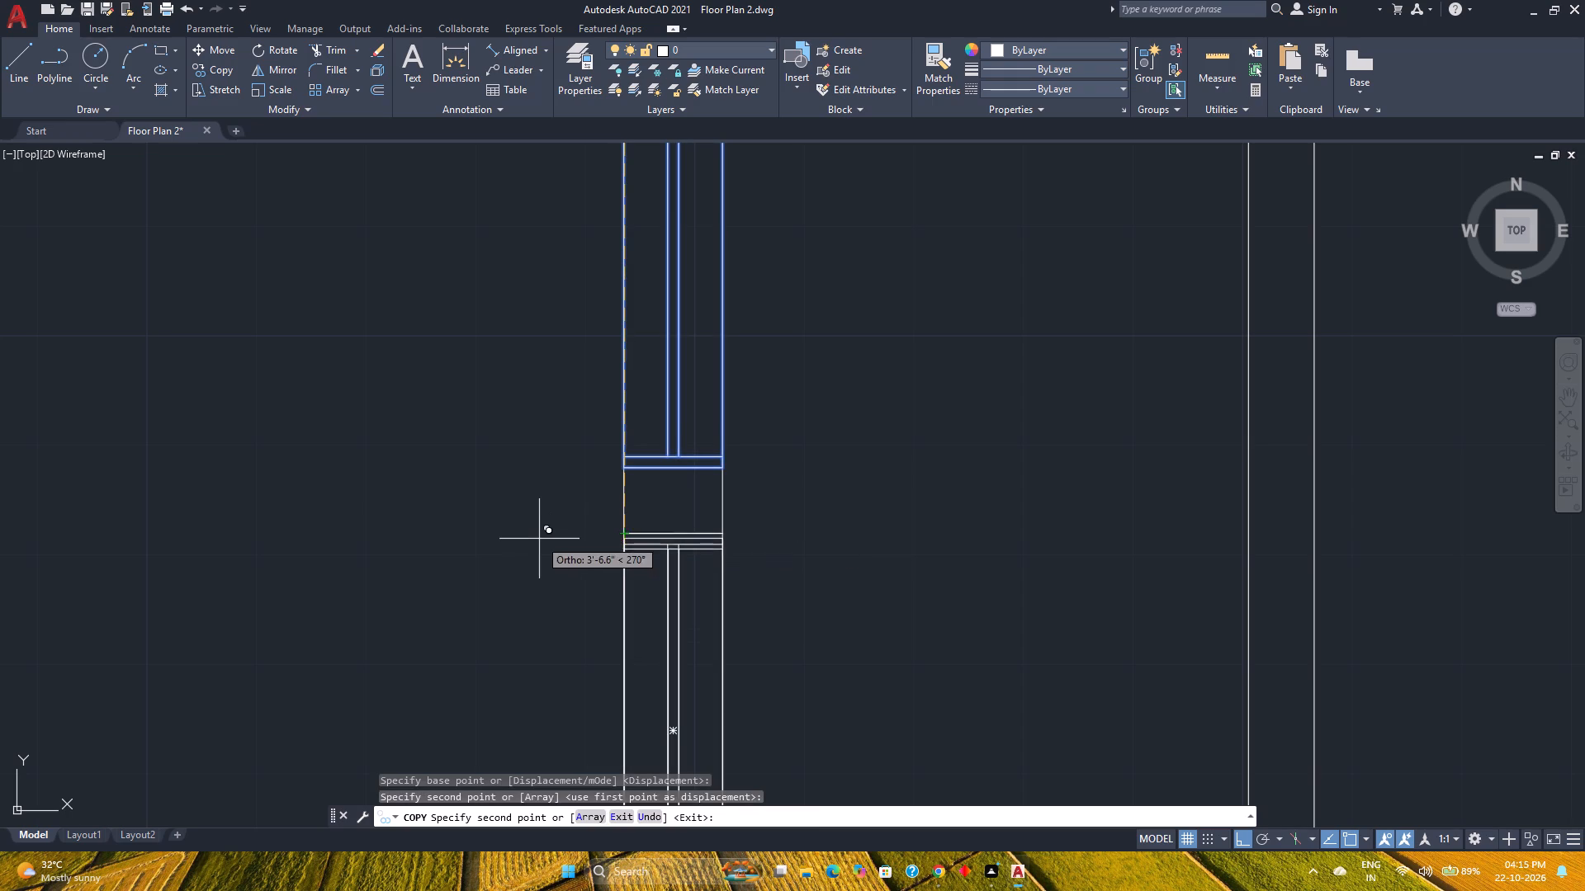
{"action": "key", "text": "Escape"}
Save the floor plan drawing.
{"action": "scroll", "coordinate": [499, 535], "scroll_direction": "down", "scroll_amount": 3}
{"action": "scroll", "coordinate": [612, 580], "scroll_direction": "down", "scroll_amount": 1}
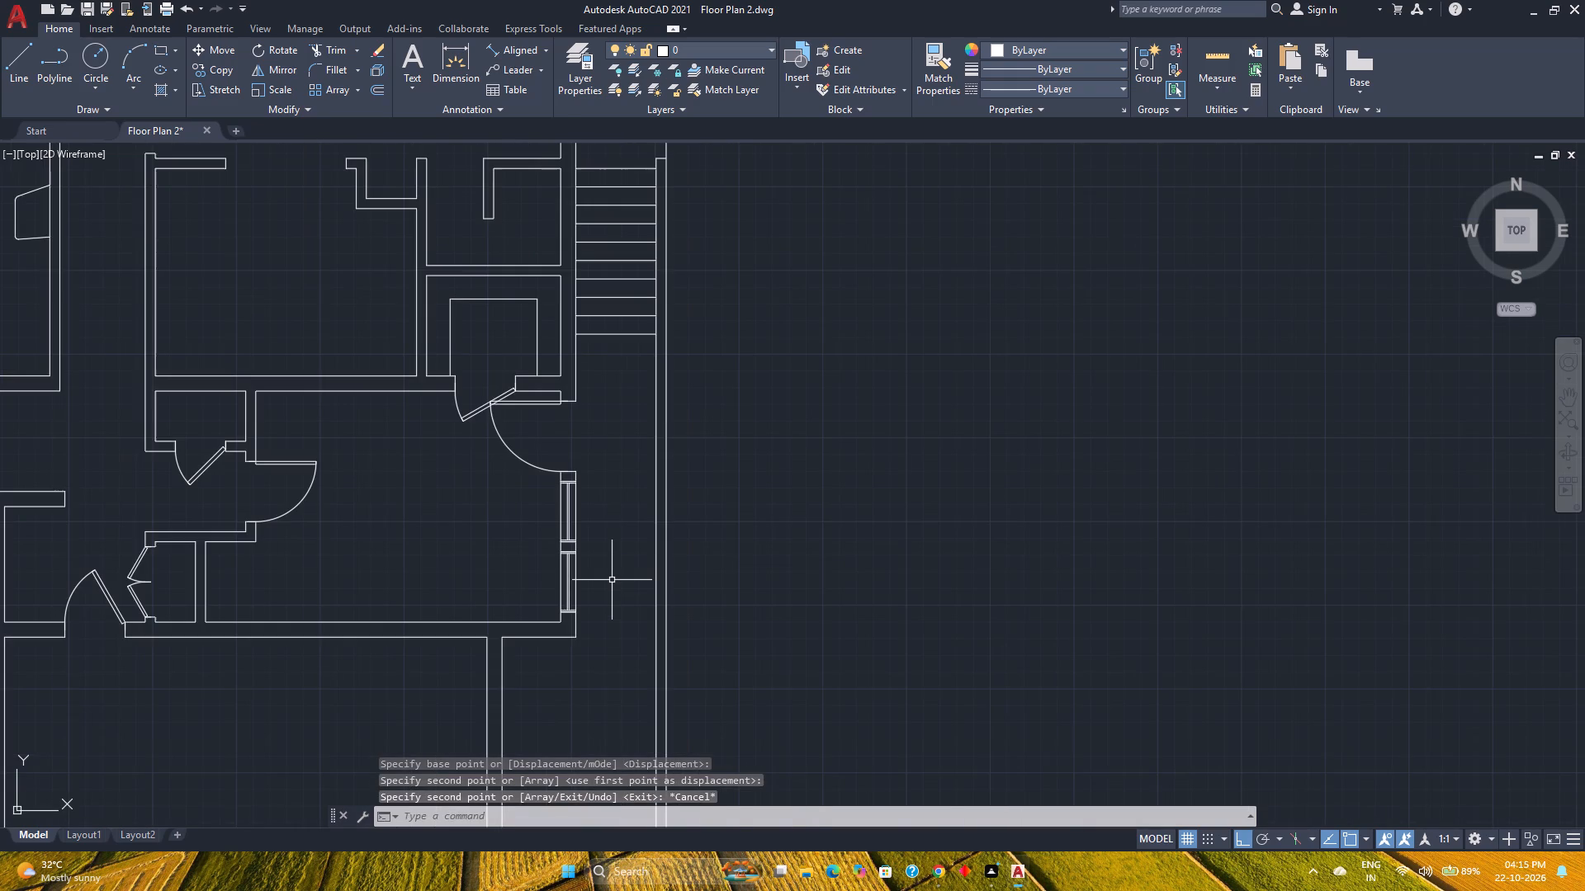
{"action": "key", "text": "ctrl+s"}
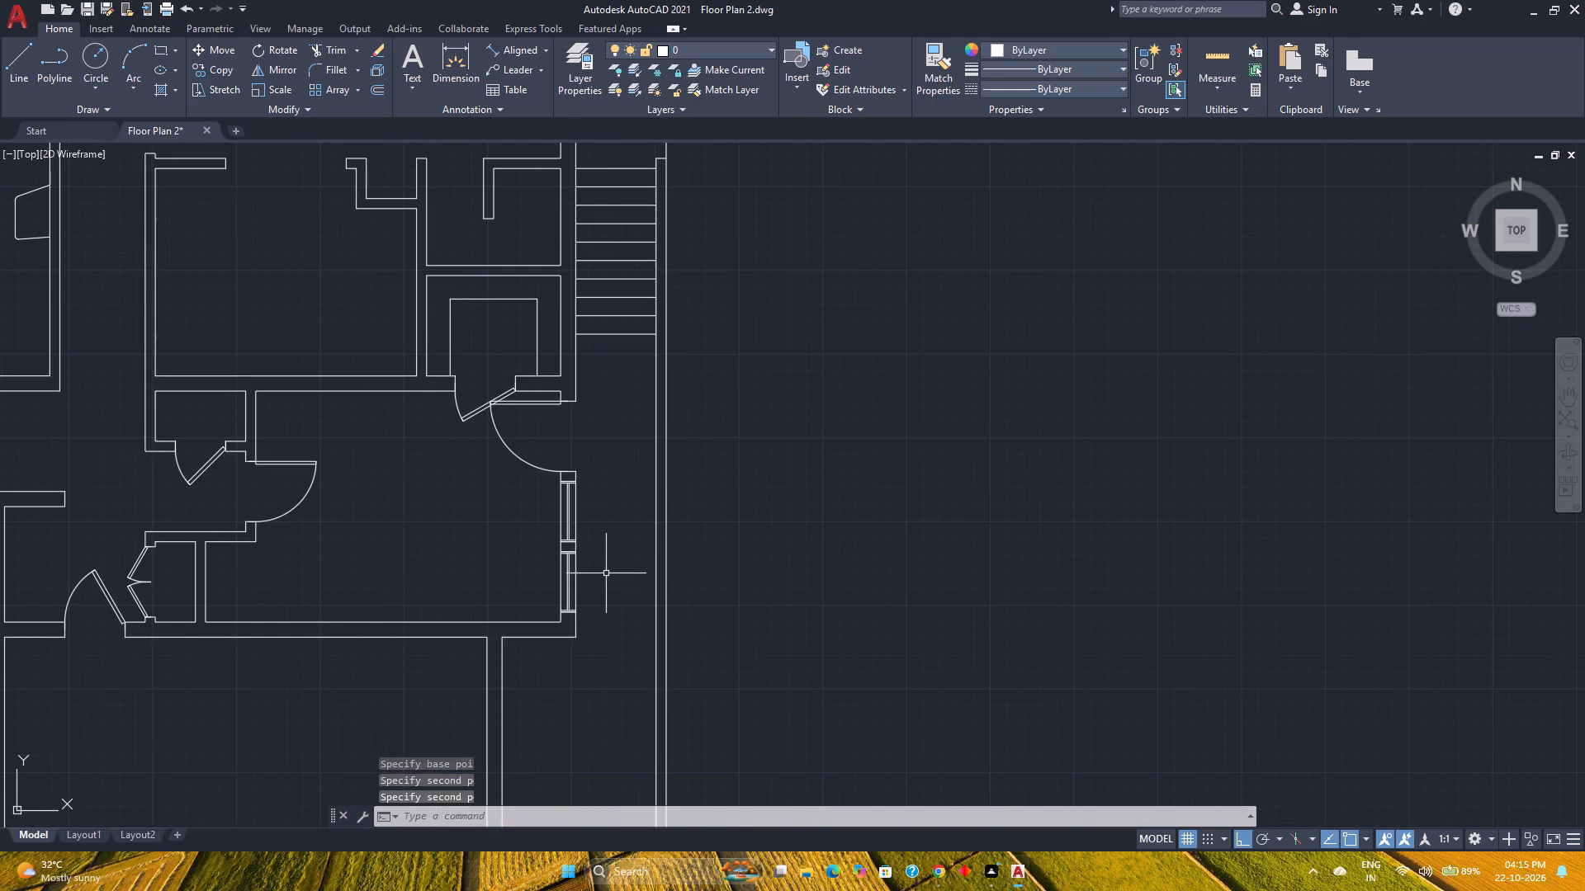
Set the east-wall door beside the new windows to Open 60º.
{"action": "scroll", "coordinate": [574, 546], "scroll_direction": "down", "scroll_amount": 1}
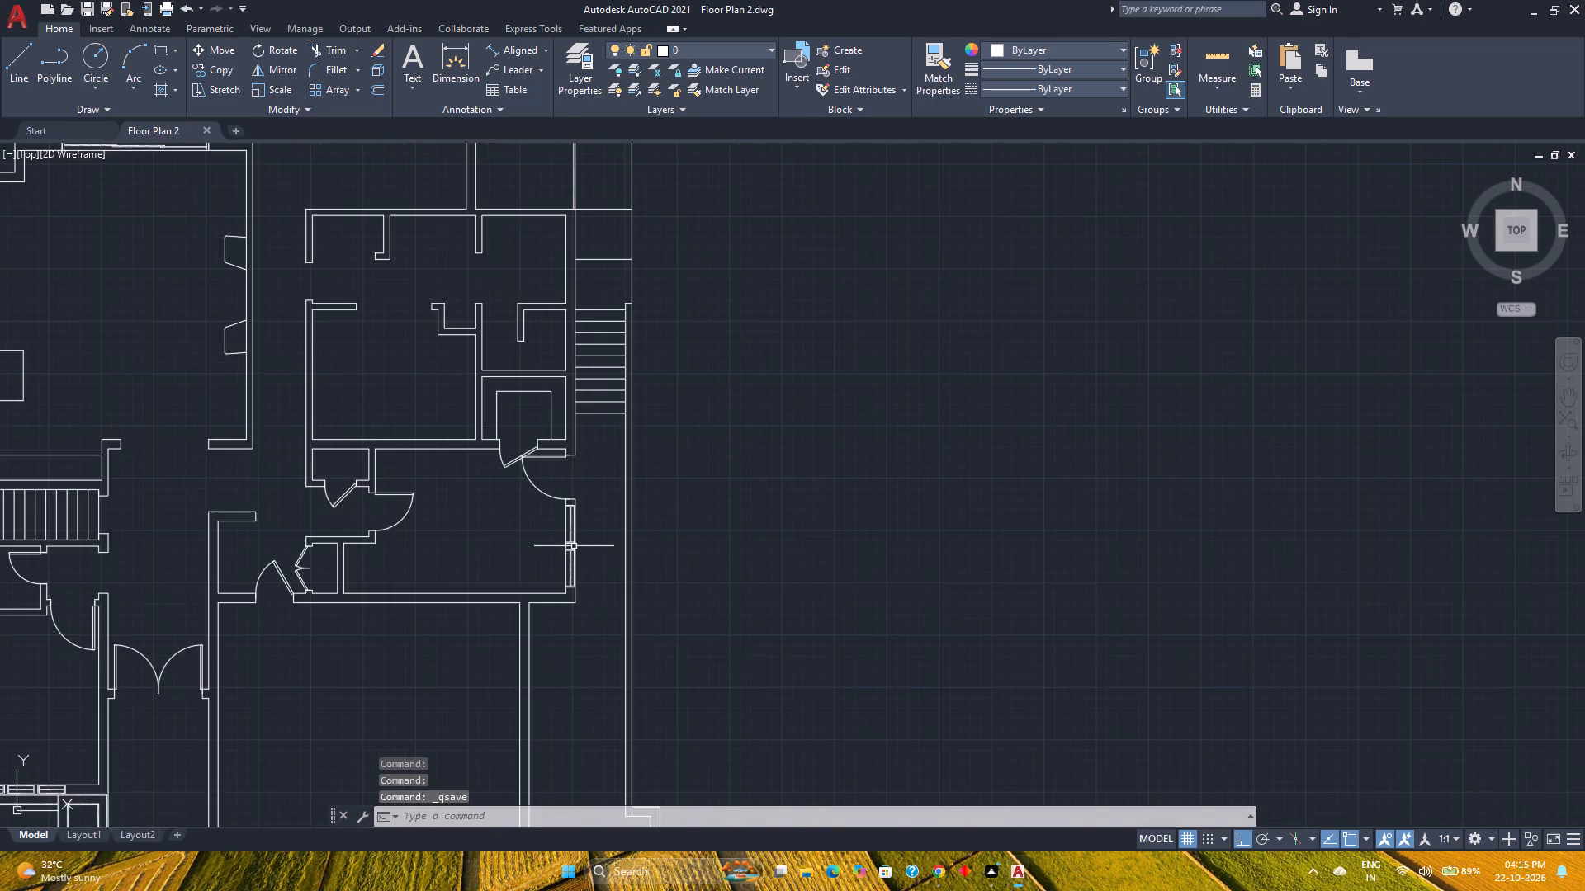
{"action": "middle_click_drag", "start_coordinate": [561, 638], "coordinate": [586, 568]}
{"action": "scroll", "coordinate": [586, 568], "scroll_direction": "down", "scroll_amount": 2}
{"action": "scroll", "coordinate": [580, 582], "scroll_direction": "up", "scroll_amount": 4}
{"action": "middle_click_drag", "start_coordinate": [578, 552], "coordinate": [601, 633]}
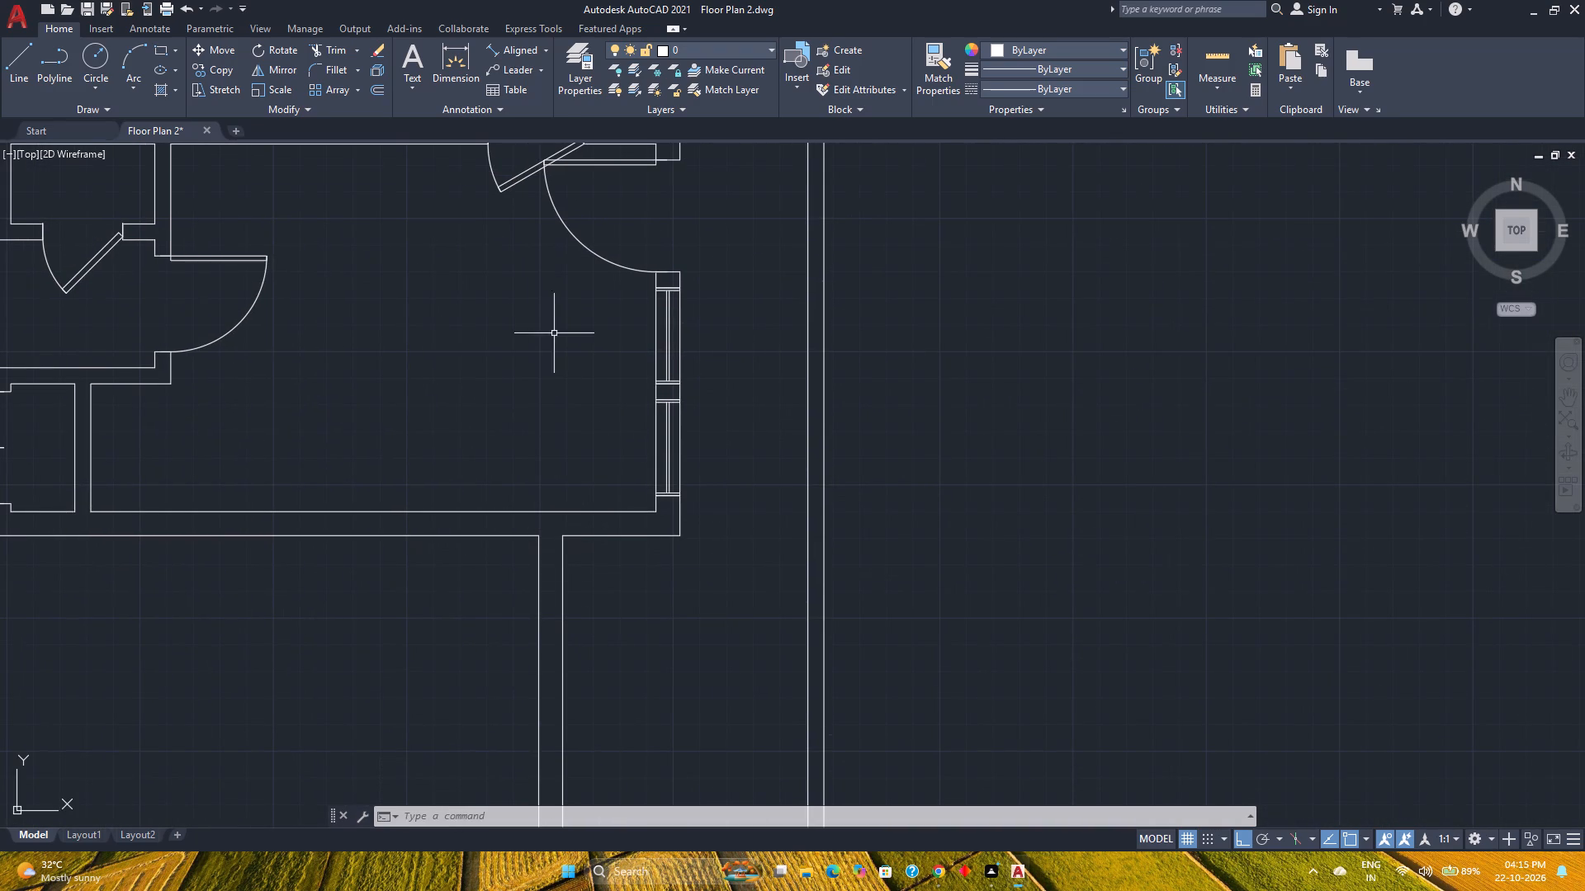
{"action": "left_click", "coordinate": [594, 245]}
{"action": "left_click", "coordinate": [575, 254]}
{"action": "middle_click_drag", "start_coordinate": [544, 271], "coordinate": [613, 458]}
{"action": "left_click", "coordinate": [681, 333]}
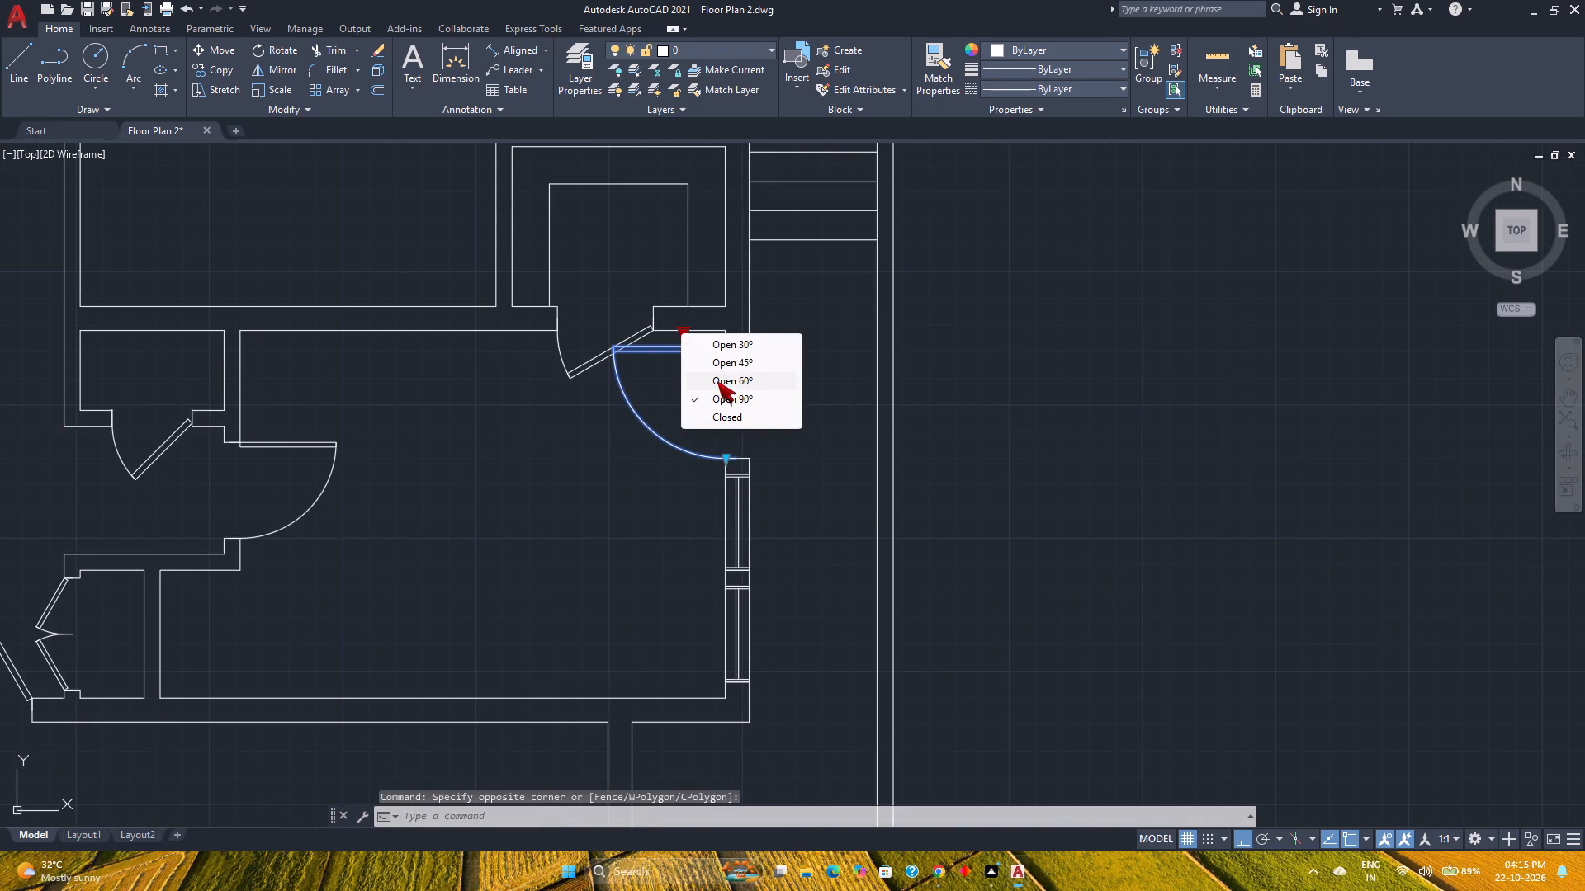
{"action": "left_click", "coordinate": [723, 382]}
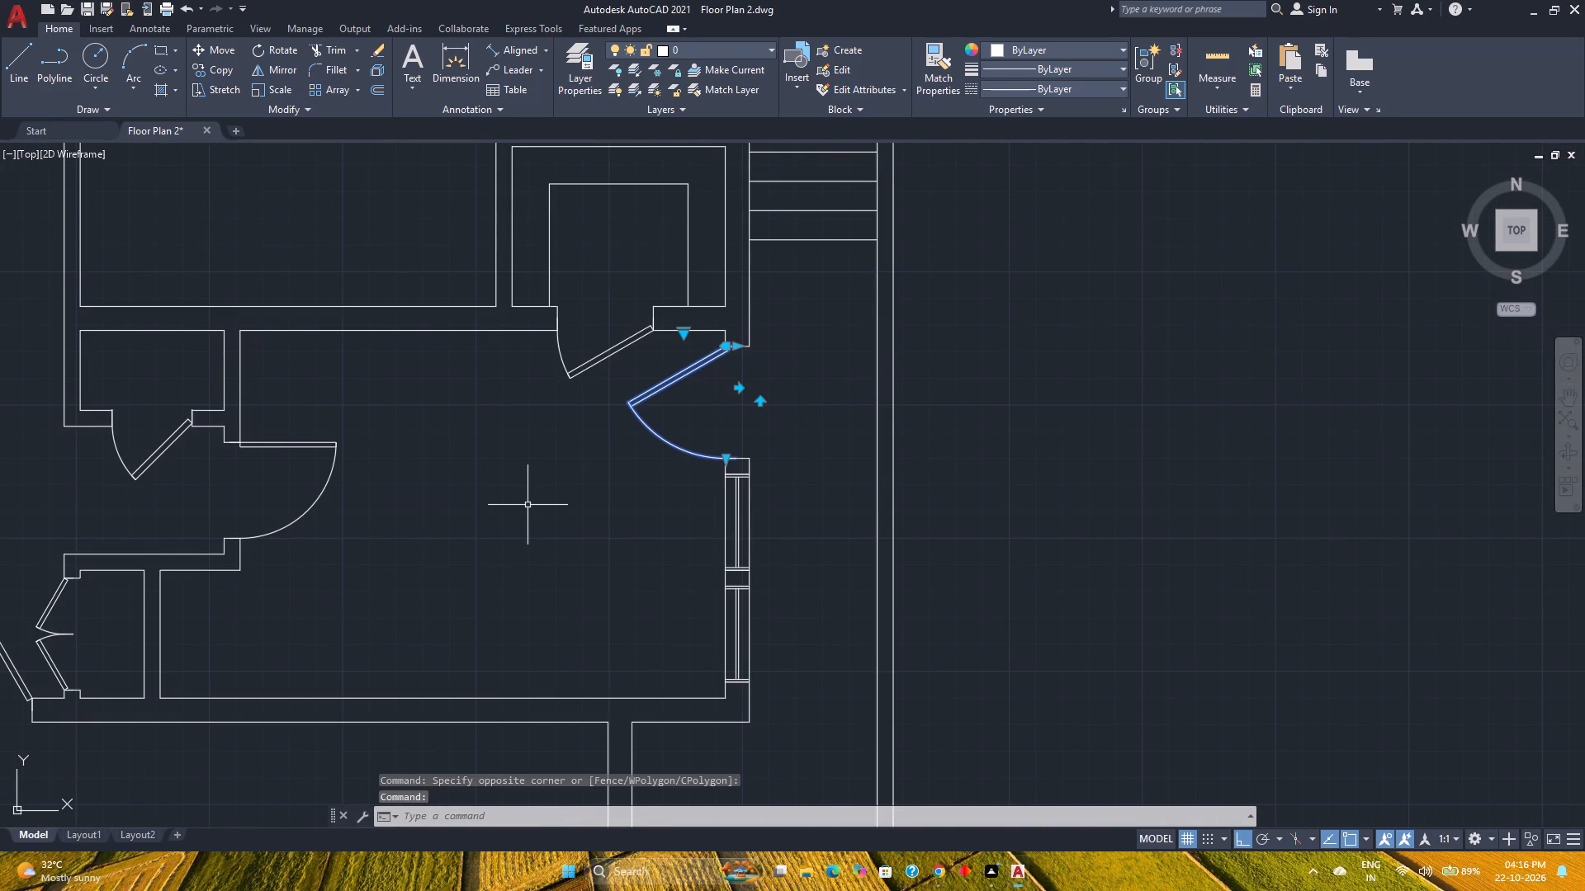
{"action": "key", "text": "Escape"}
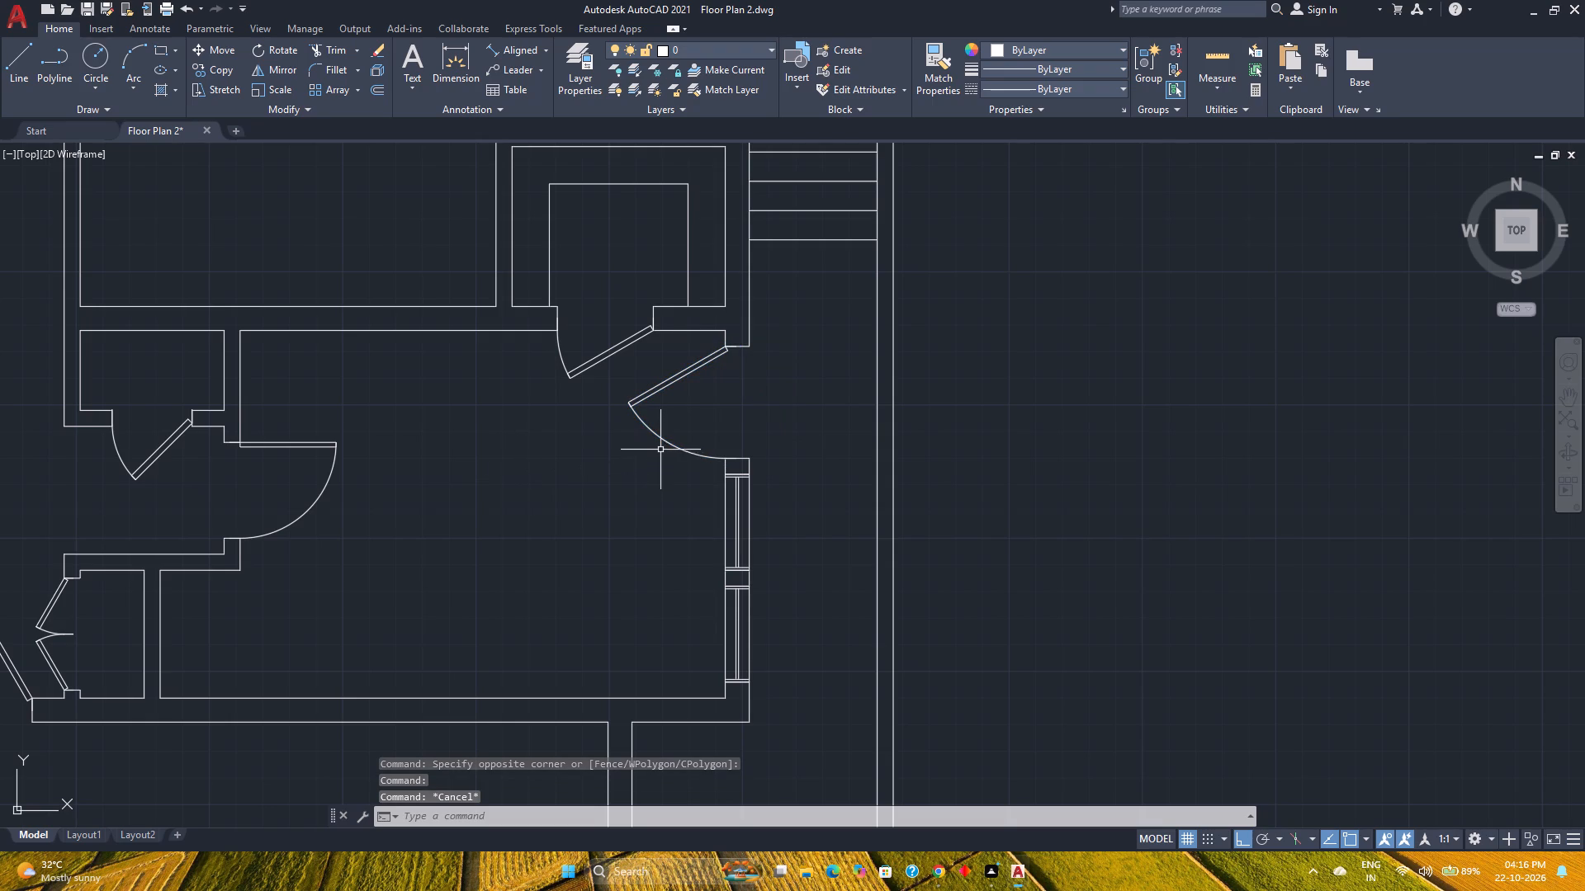
Set the closet door at the east room's north wall to Open 45º and save the drawing.
{"action": "left_click", "coordinate": [599, 354]}
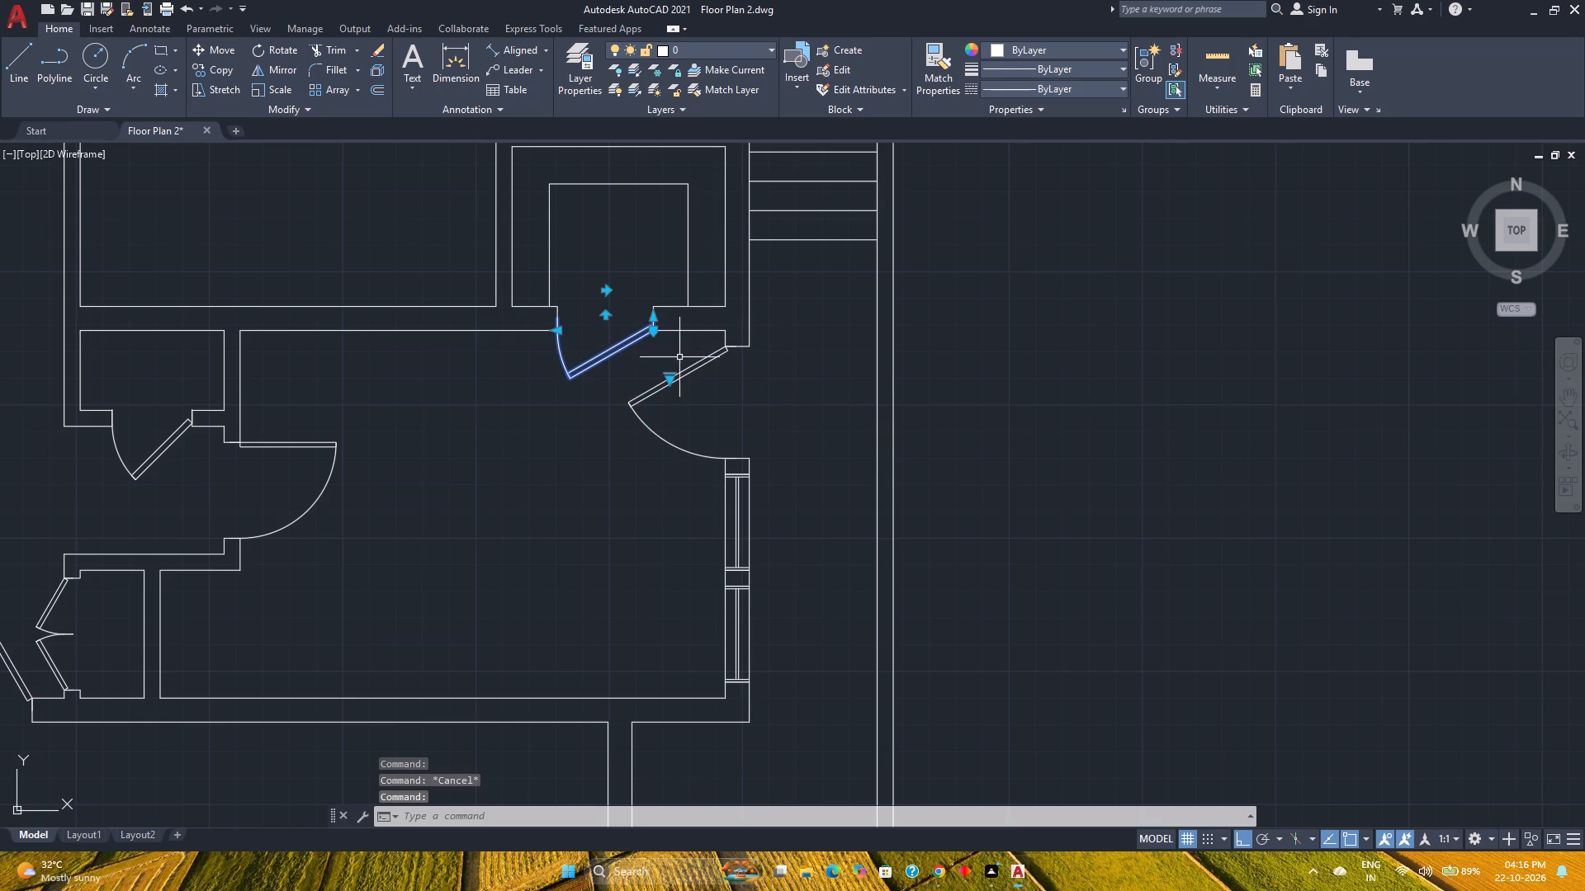
{"action": "left_click", "coordinate": [672, 376]}
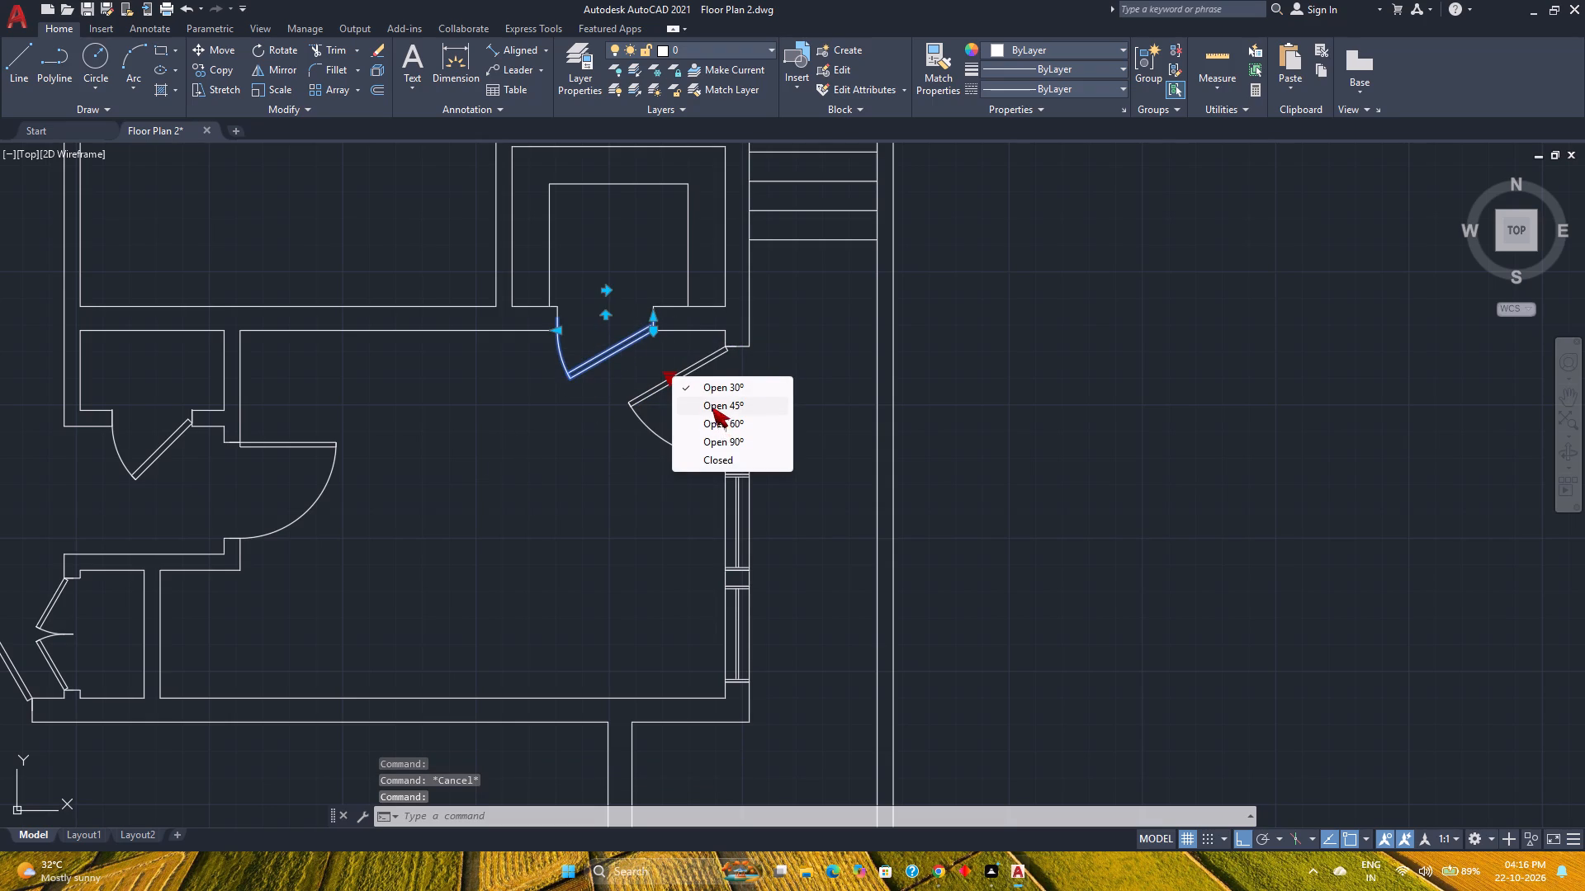
{"action": "left_click", "coordinate": [712, 407]}
{"action": "key", "text": "Escape"}
{"action": "key", "text": "ctrl+s"}
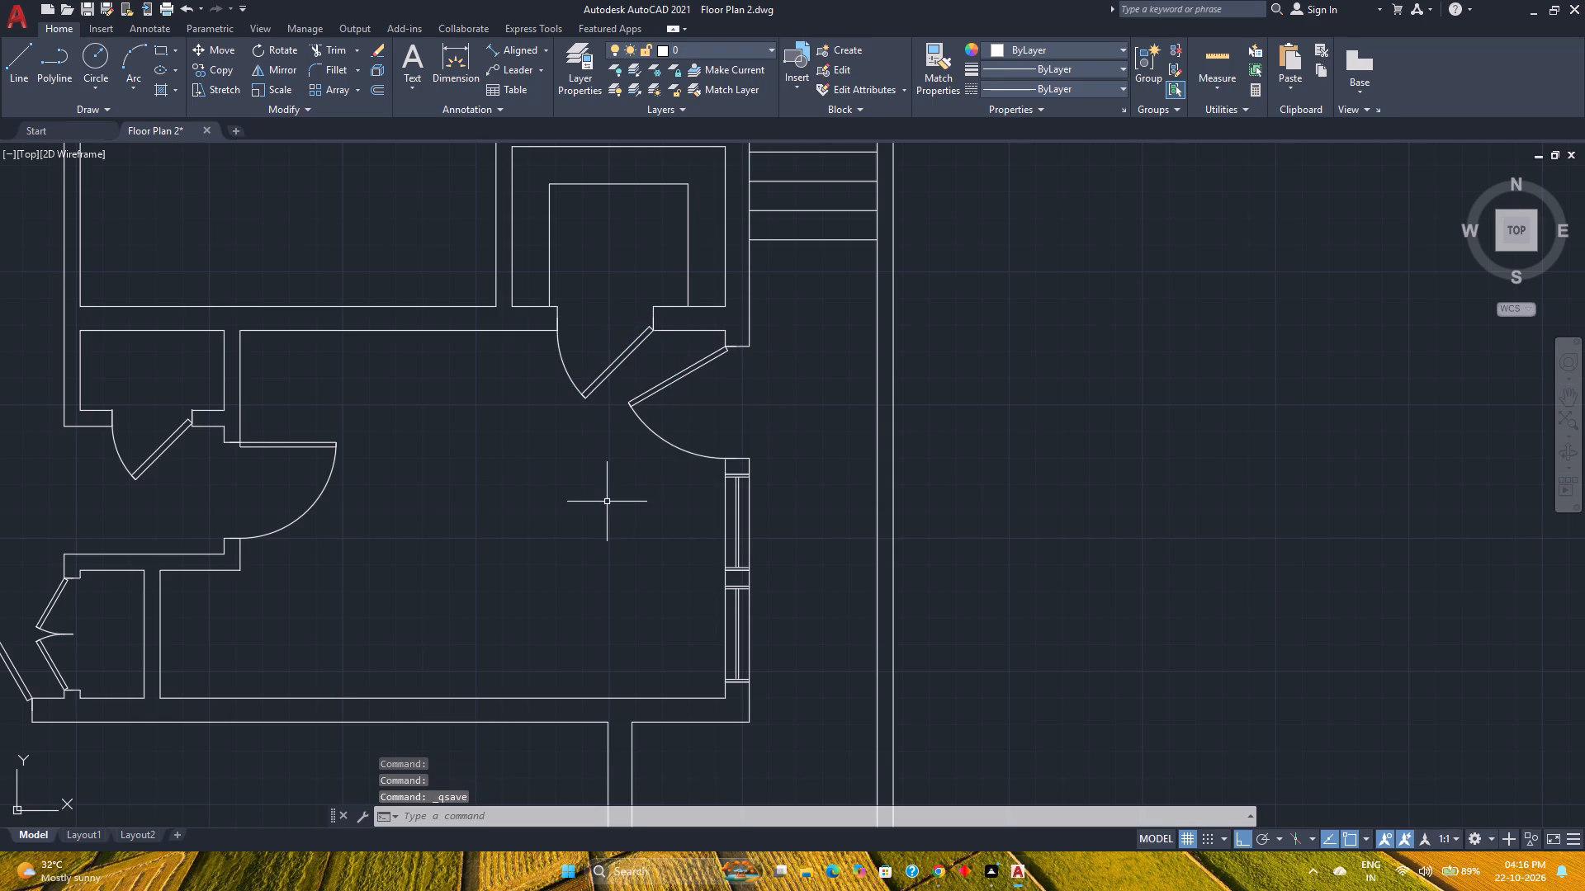
Draw a line across the north end of the large south room's east wall, joining its two face lines.
{"action": "scroll", "coordinate": [622, 474], "scroll_direction": "down", "scroll_amount": 2}
{"action": "middle_click_drag", "start_coordinate": [614, 506], "coordinate": [616, 395]}
{"action": "middle_click", "coordinate": [616, 395]}
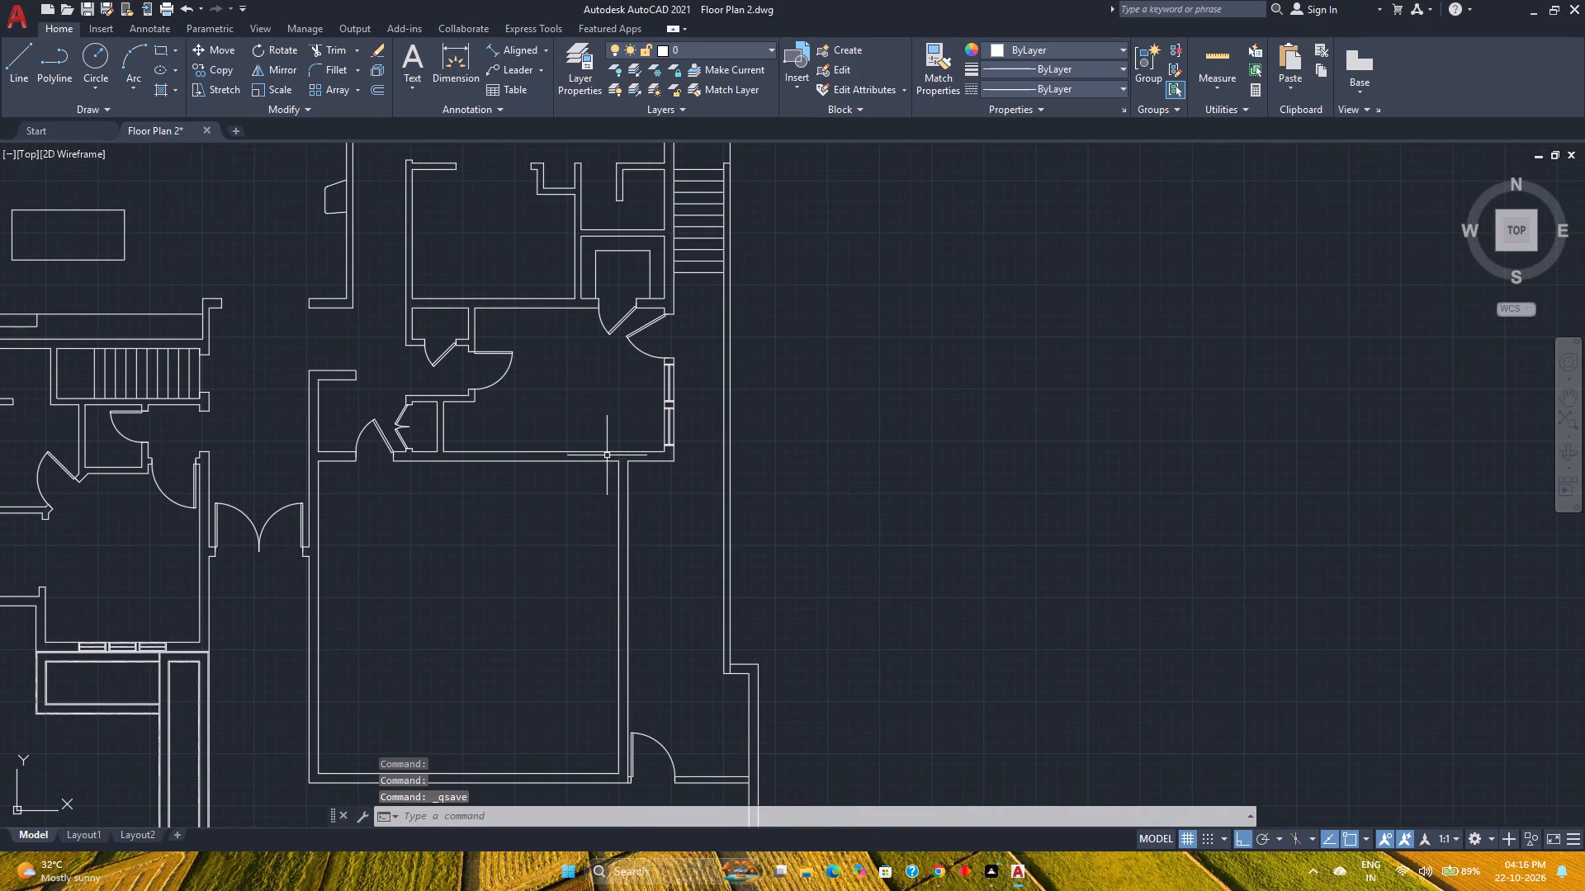
{"action": "left_click", "coordinate": [5, 55]}
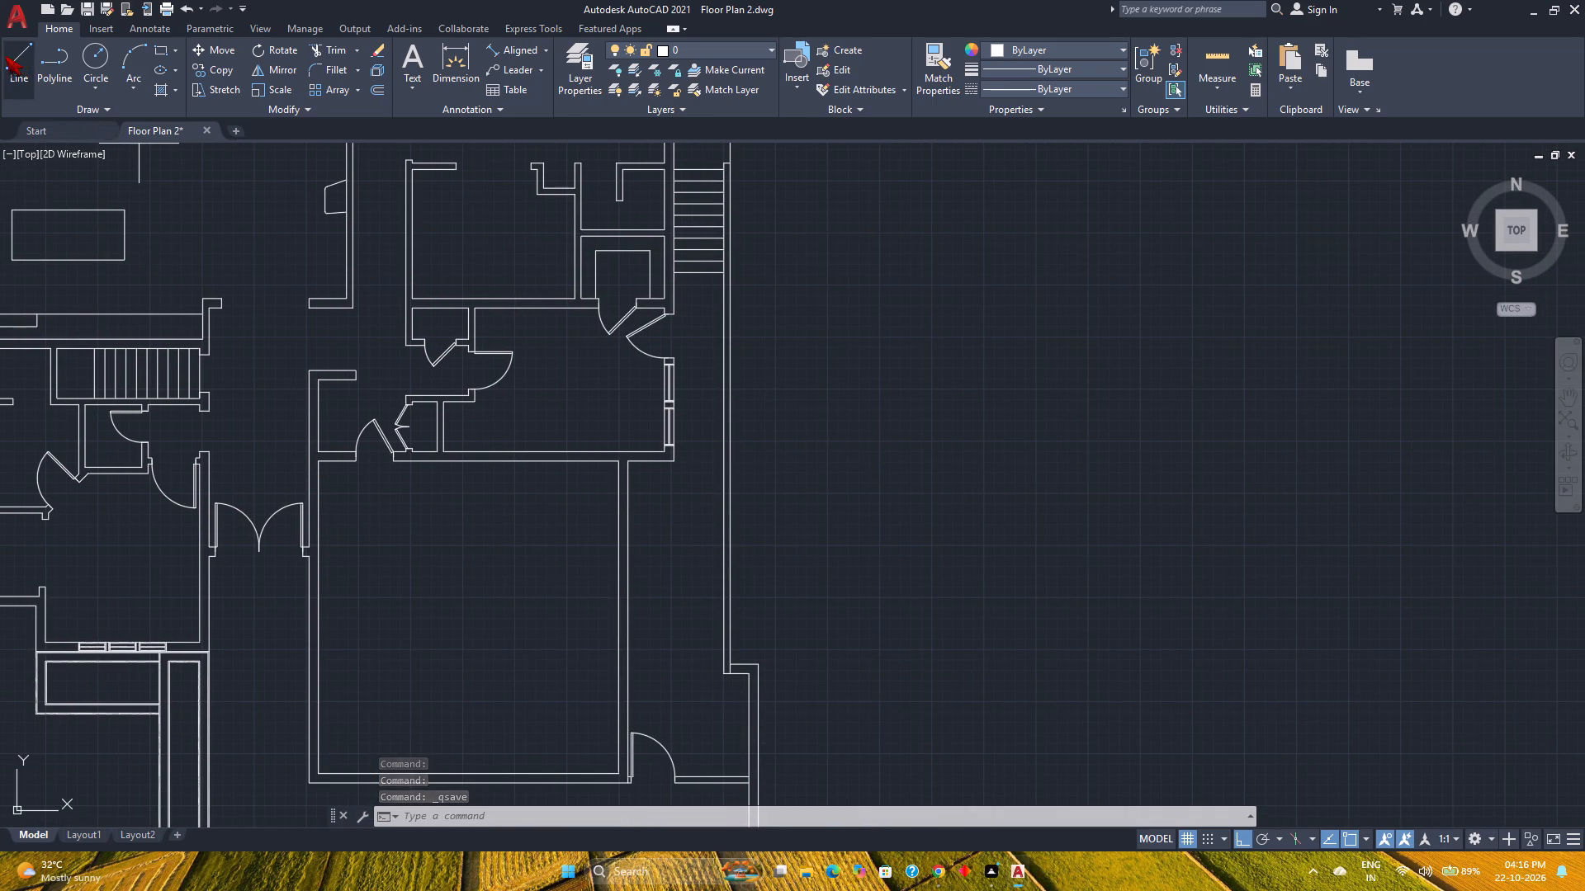
{"action": "scroll", "coordinate": [645, 488], "scroll_direction": "up", "scroll_amount": 4}
{"action": "middle_click_drag", "start_coordinate": [608, 442], "coordinate": [697, 591]}
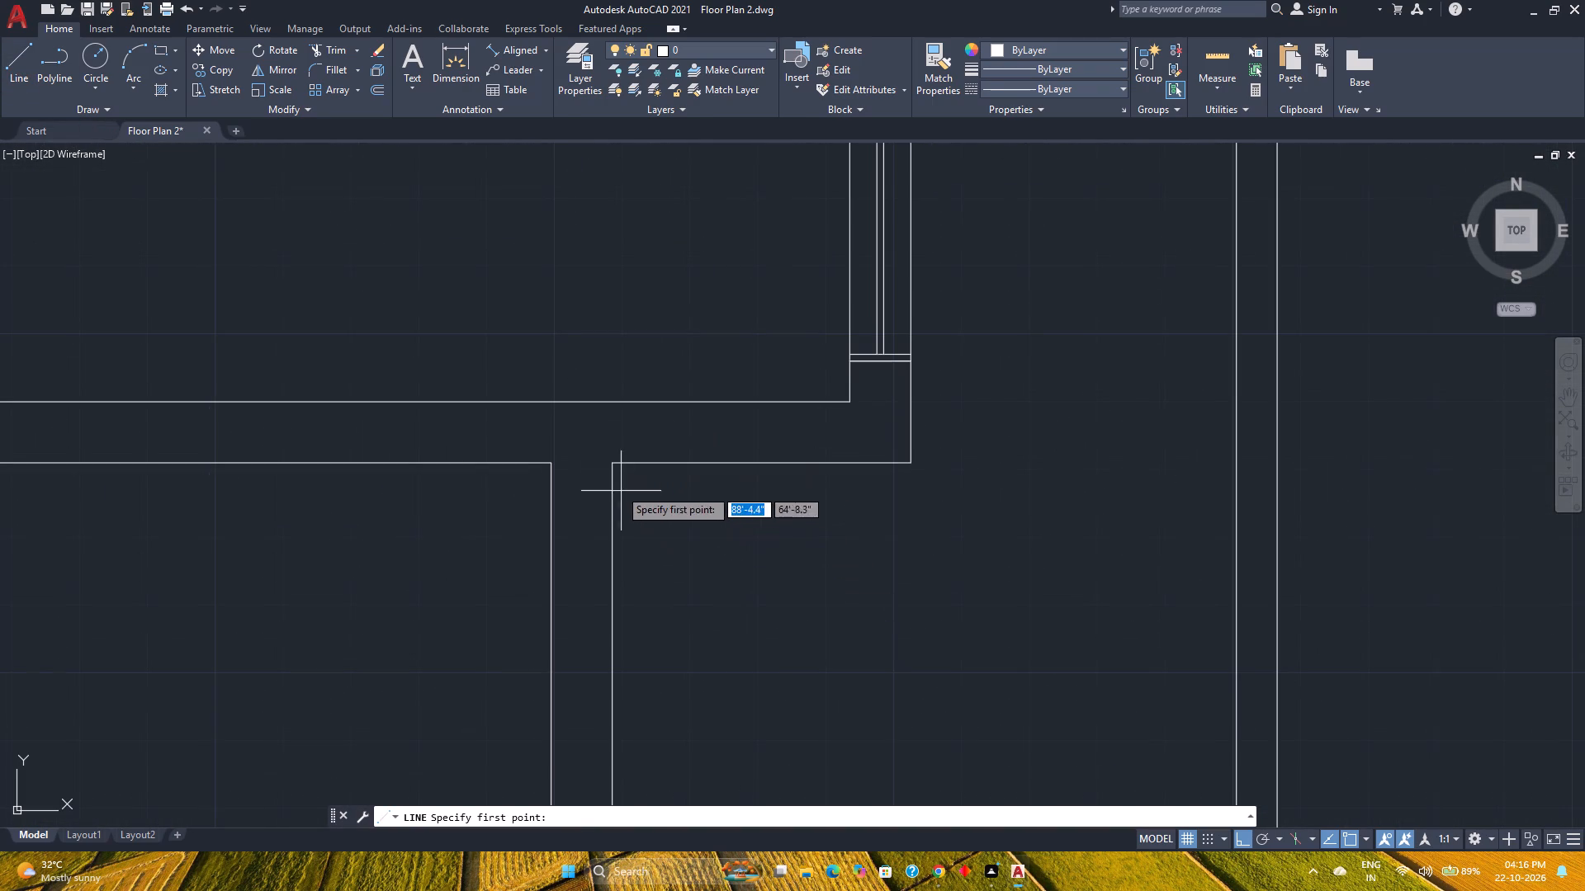
{"action": "left_click", "coordinate": [610, 468]}
{"action": "left_click", "coordinate": [552, 467]}
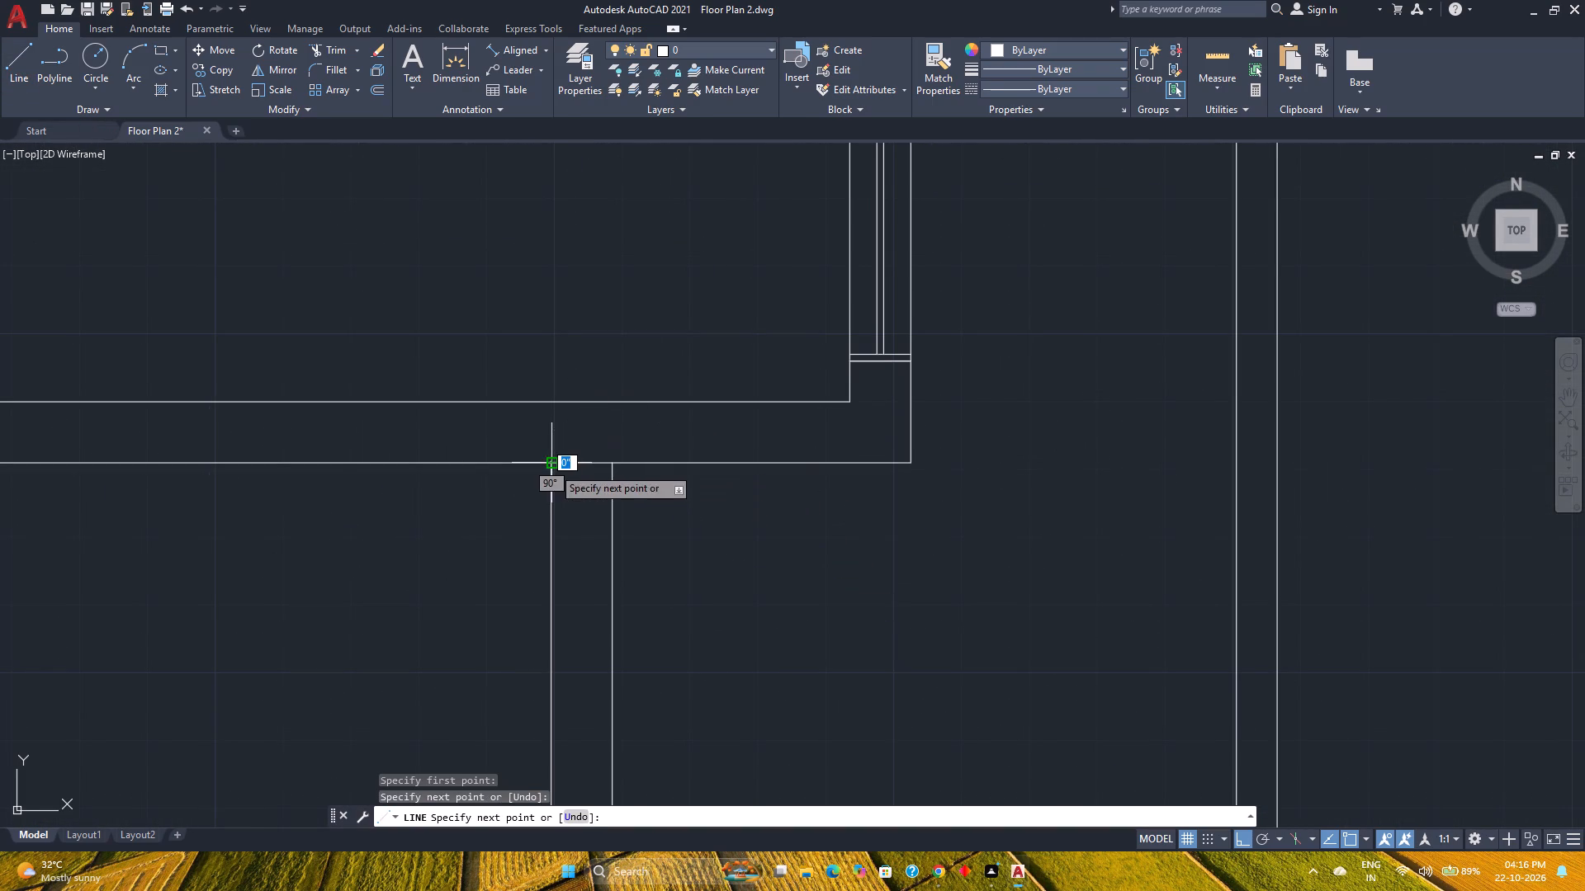
{"action": "key", "text": "Escape"}
Move the new cross line 4'6" south along the large room's east wall.
{"action": "left_click", "coordinate": [578, 473]}
{"action": "left_click", "coordinate": [575, 461]}
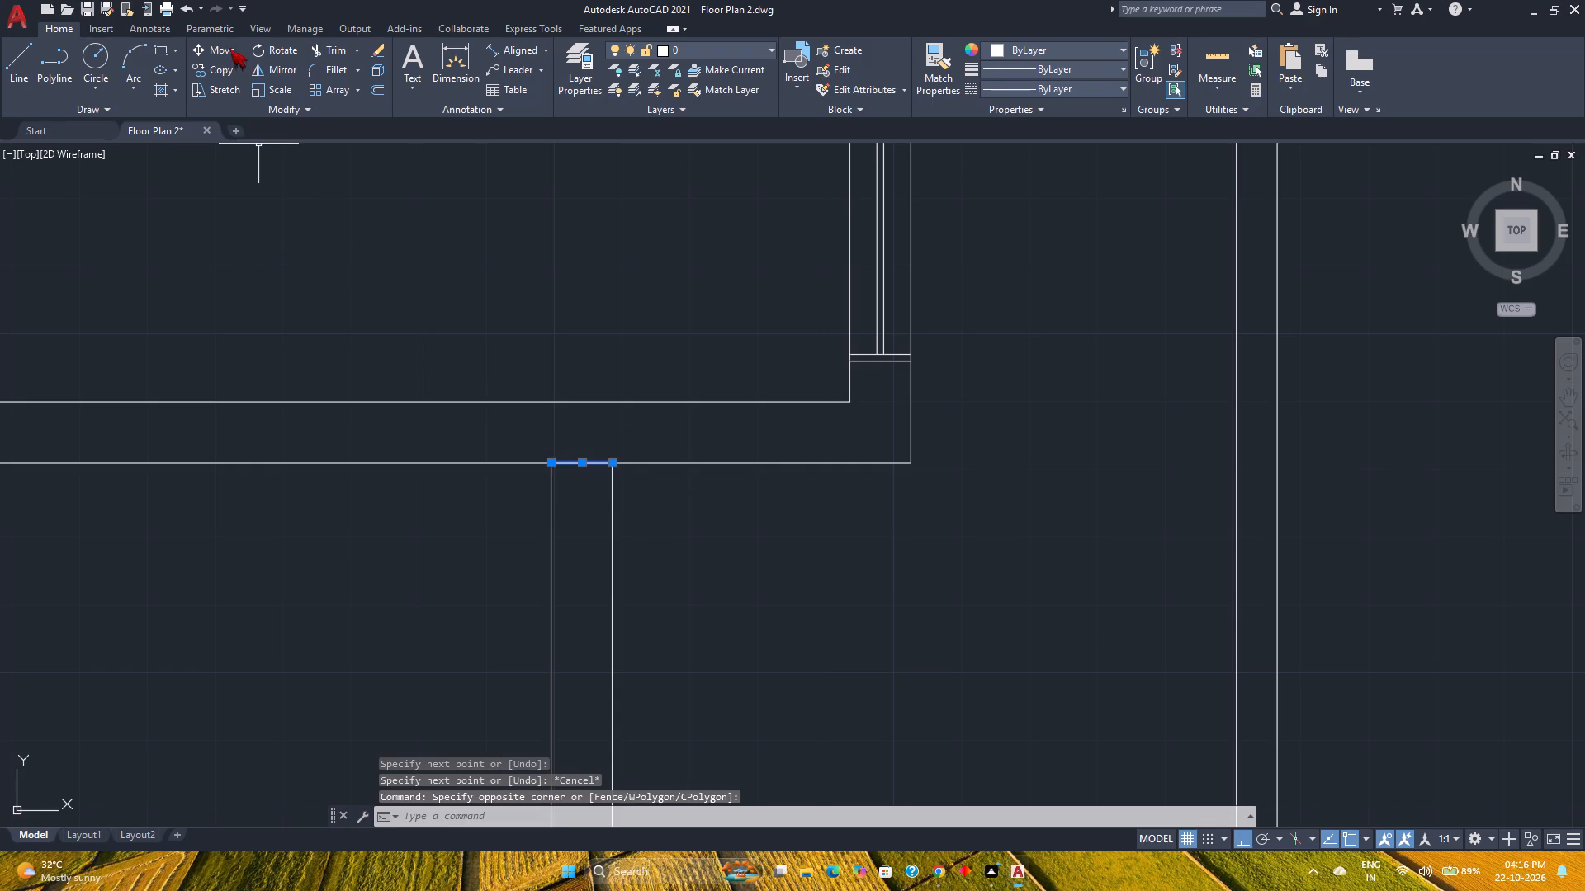
{"action": "left_click", "coordinate": [229, 48]}
{"action": "left_click", "coordinate": [546, 465]}
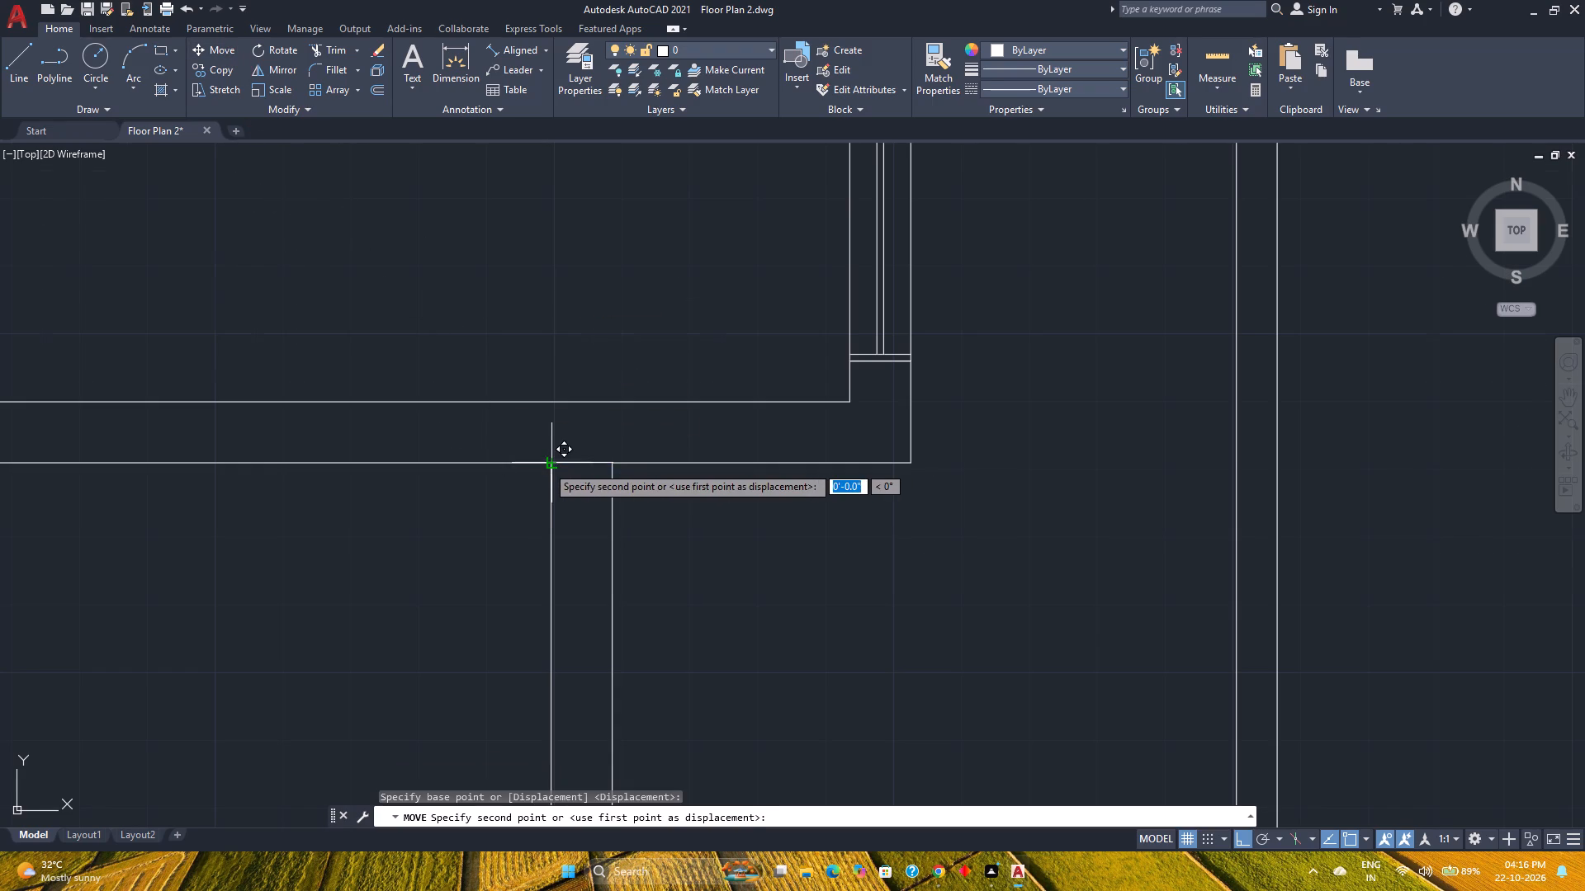
{"action": "scroll", "coordinate": [546, 465], "scroll_direction": "down", "scroll_amount": 3}
{"action": "scroll", "coordinate": [539, 556], "scroll_direction": "up", "scroll_amount": 1}
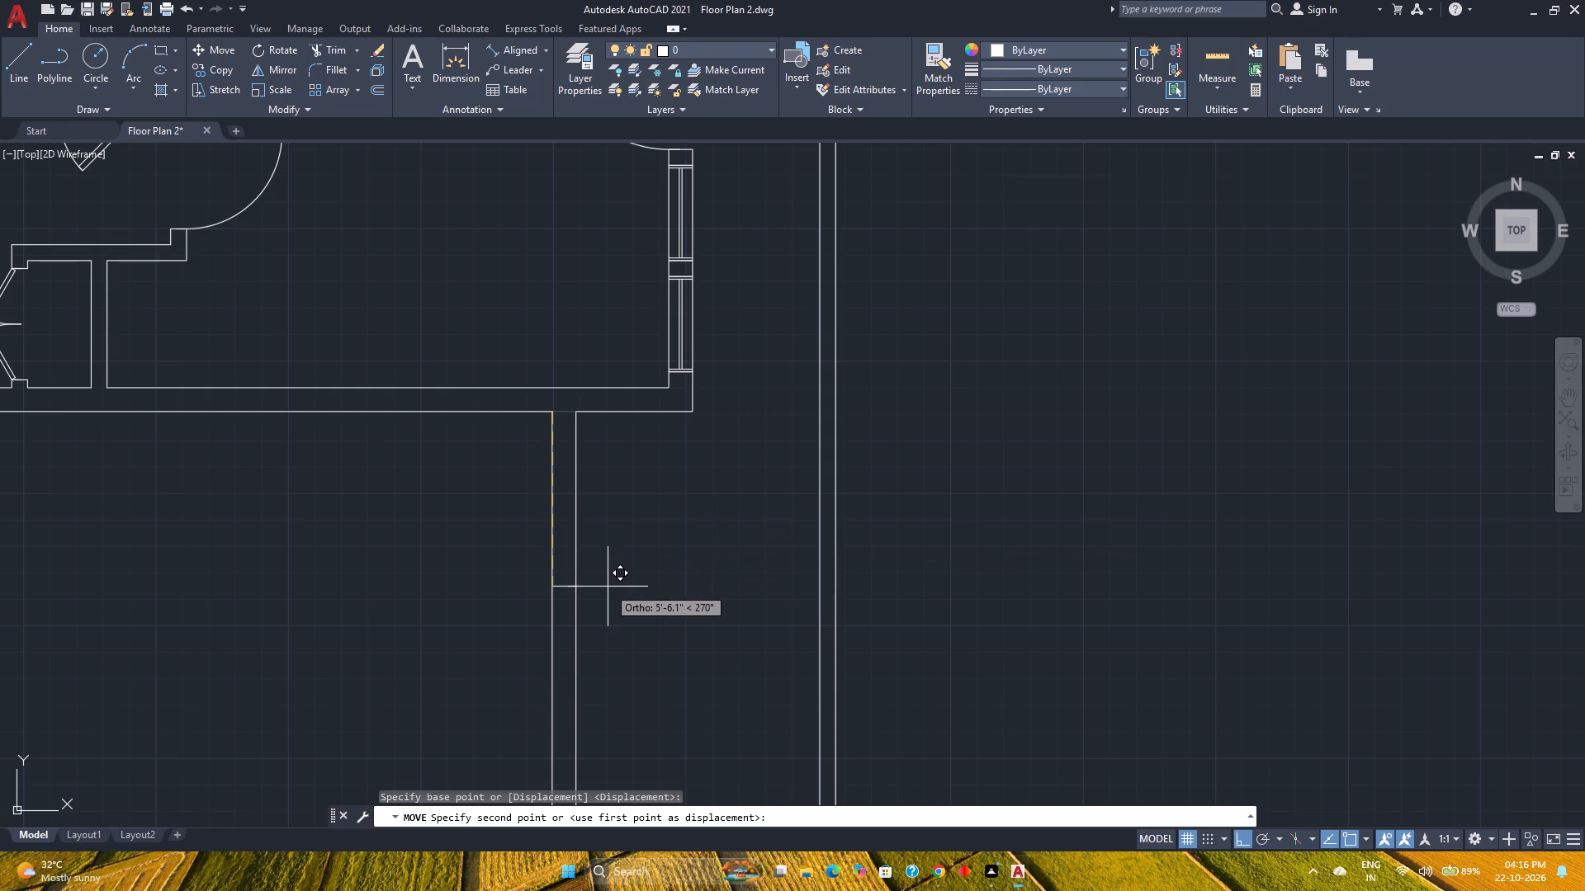
{"action": "type", "text": "4'6\""}
{"action": "key", "text": "Return"}
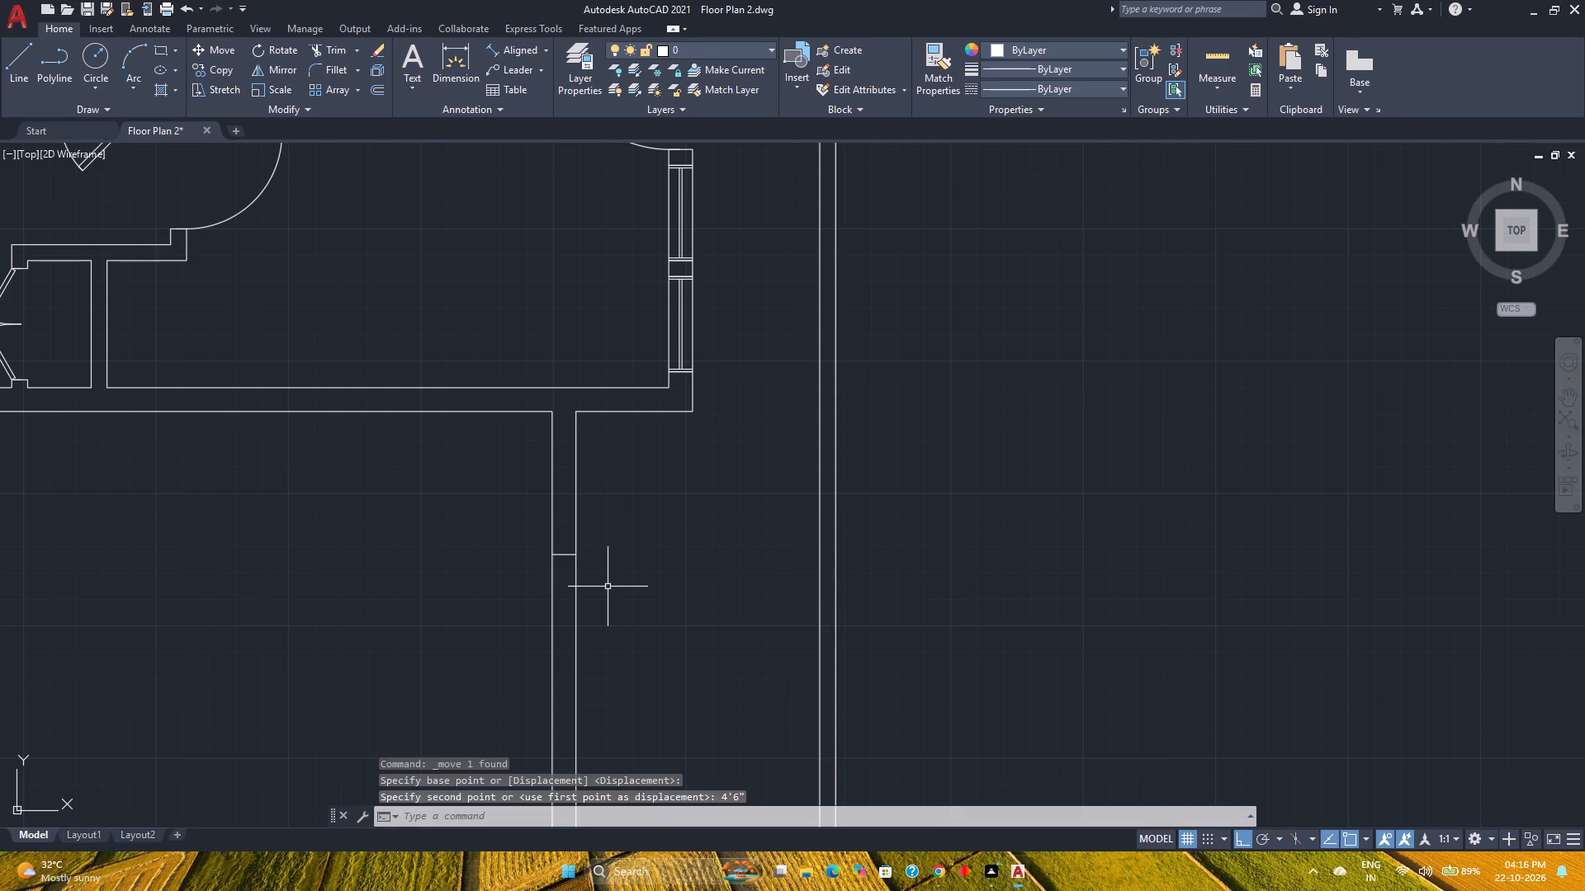
Offset the cross line 3'6" south to mark the other side of the door opening.
{"action": "left_click", "coordinate": [375, 93]}
{"action": "type", "text": "3'6\""}
{"action": "key", "text": "Return"}
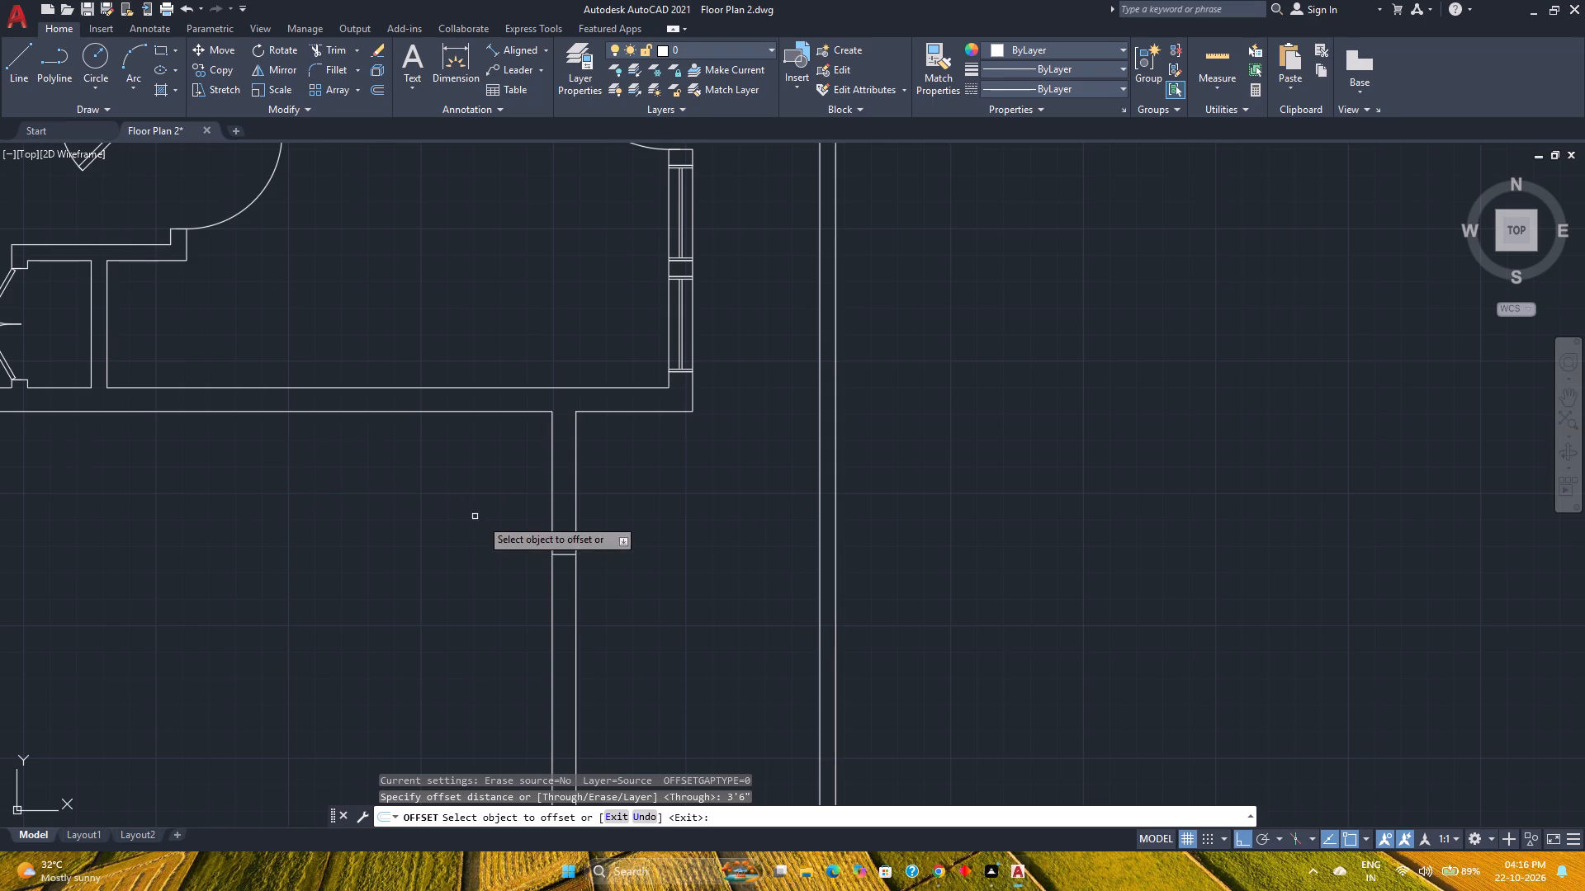
{"action": "scroll", "coordinate": [539, 559], "scroll_direction": "up", "scroll_amount": 2}
{"action": "left_click", "coordinate": [592, 552]}
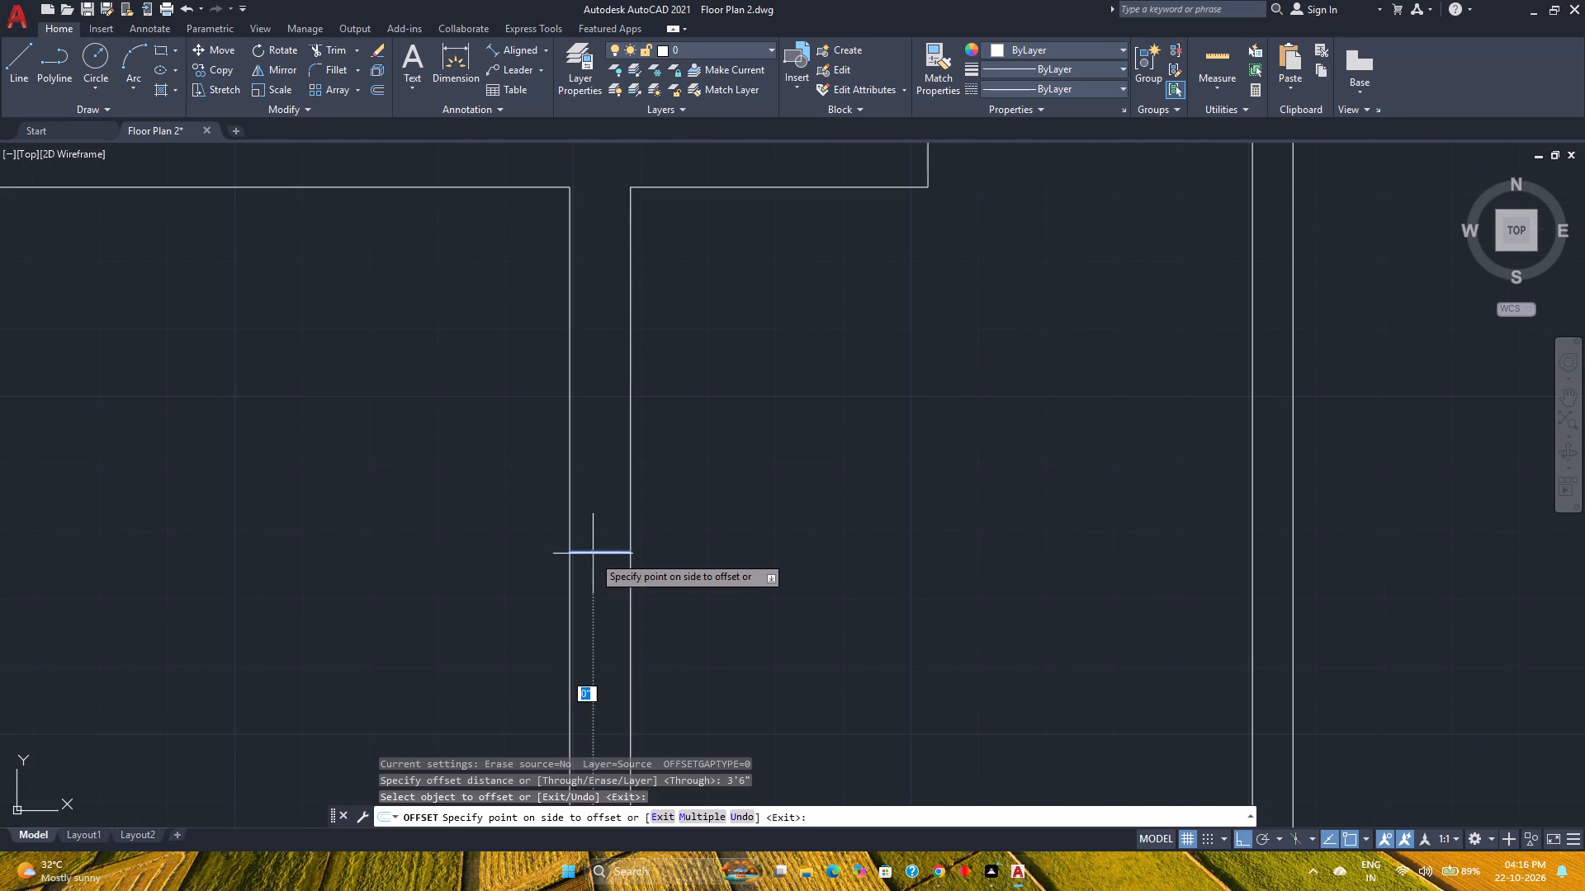
{"action": "scroll", "coordinate": [615, 590], "scroll_direction": "down", "scroll_amount": 3}
{"action": "left_click", "coordinate": [613, 606]}
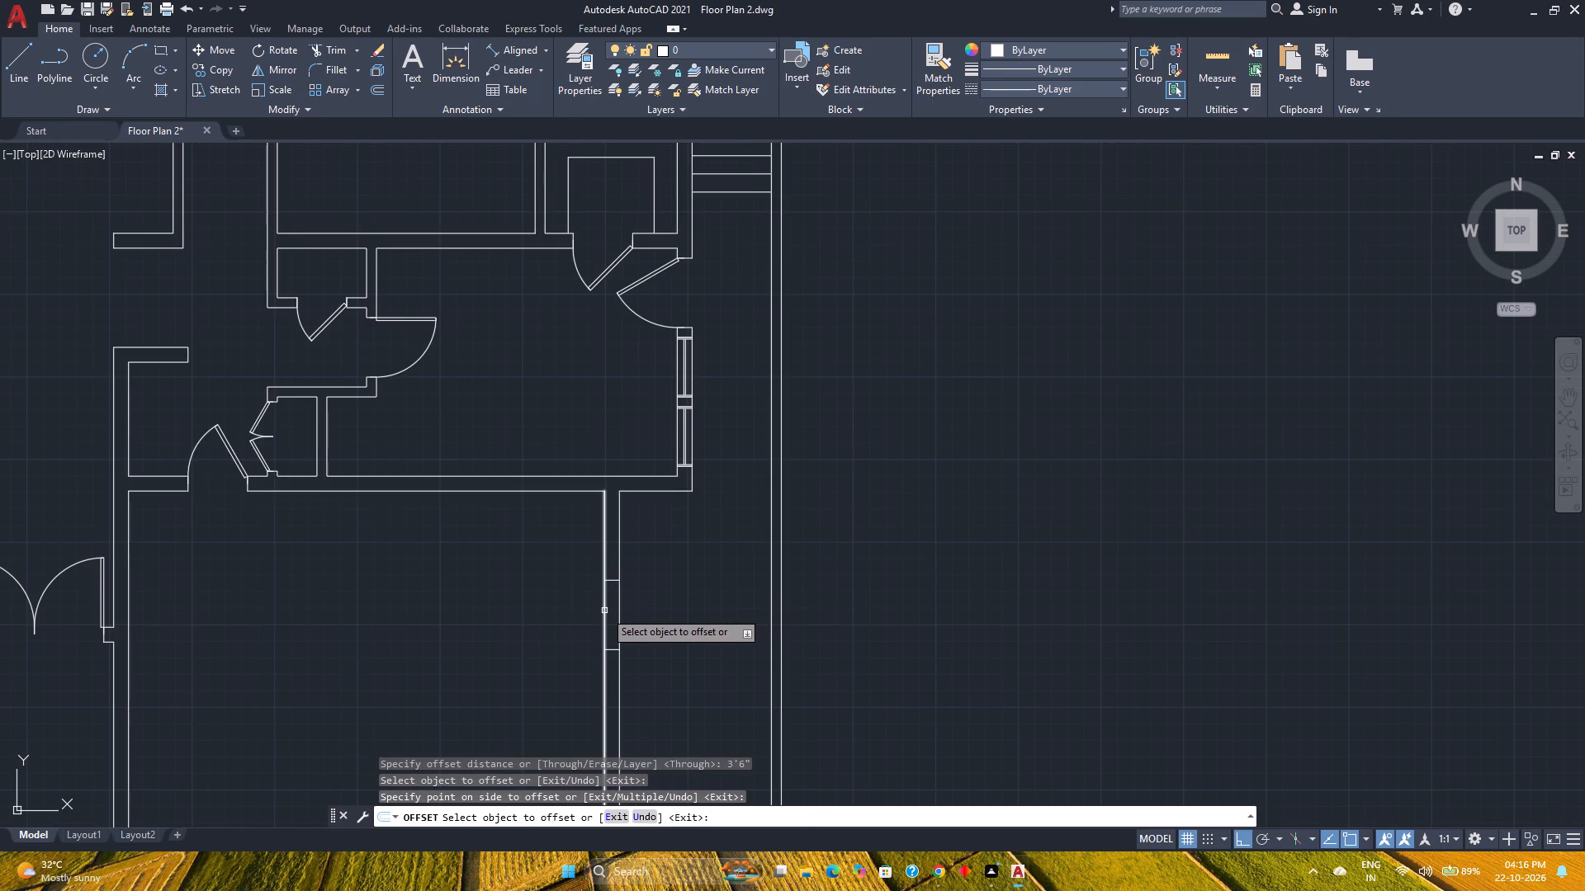
{"action": "key", "text": "Escape"}
Trim both wall face lines between the two cross lines to open the doorway in the large room's east wall.
{"action": "type", "text": "tr"}
{"action": "key", "text": "Return"}
{"action": "scroll", "coordinate": [601, 614], "scroll_direction": "up", "scroll_amount": 2}
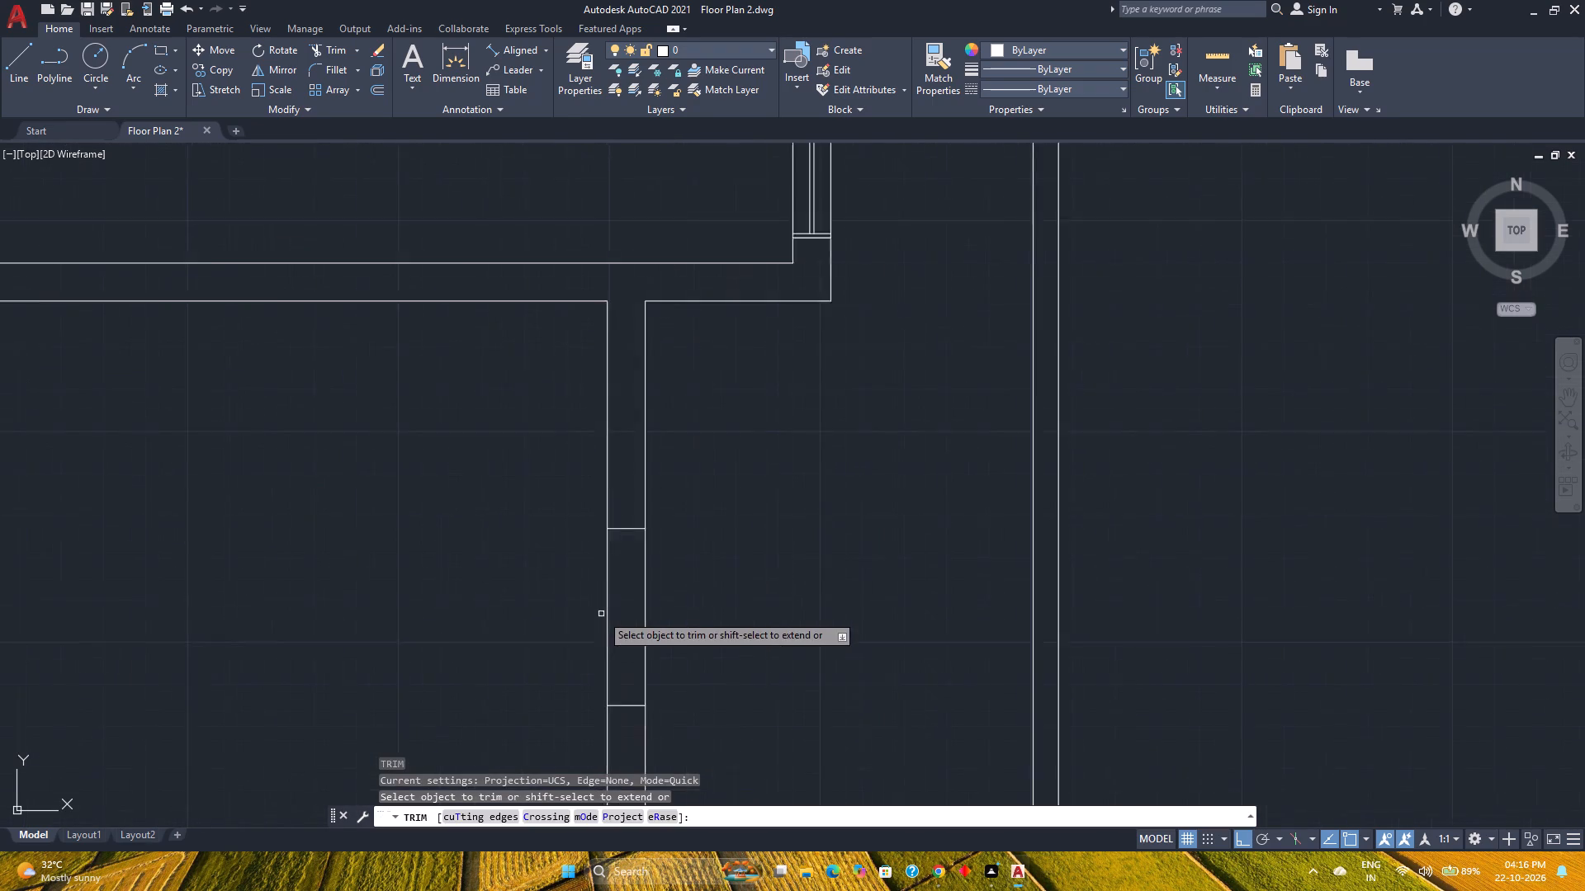
{"action": "scroll", "coordinate": [601, 614], "scroll_direction": "up", "scroll_amount": 1}
{"action": "left_click", "coordinate": [578, 620]}
{"action": "left_click", "coordinate": [704, 626]}
{"action": "scroll", "coordinate": [704, 626], "scroll_direction": "down", "scroll_amount": 4}
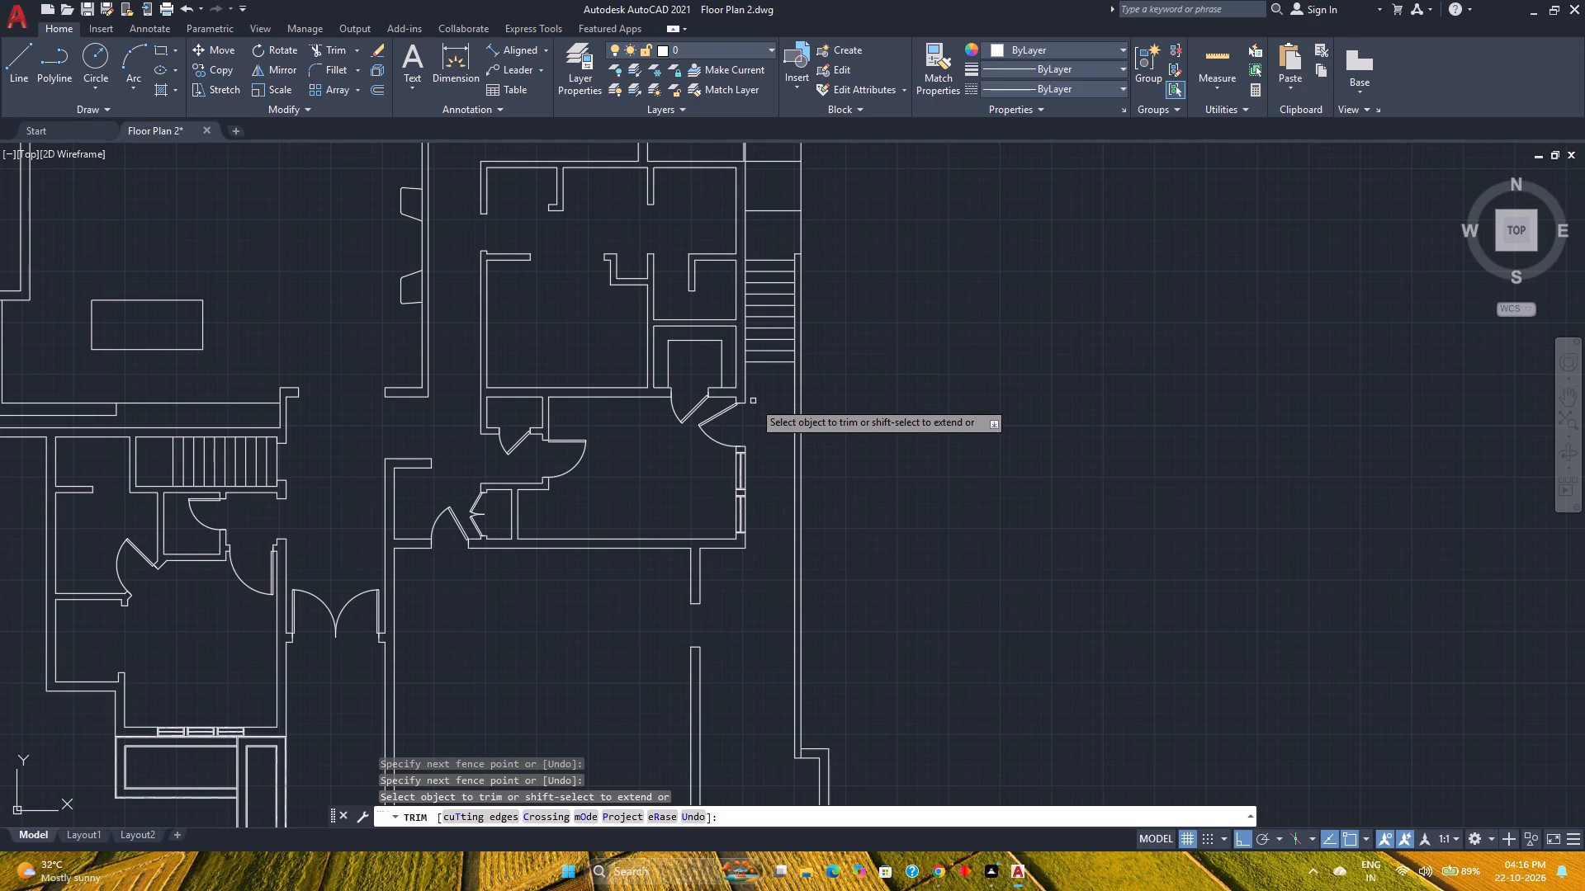
{"action": "key", "text": "Escape"}
Copy the east room's exterior-wall door from its hinge corner to the new opening's northwest corner in the large room's east wall.
{"action": "left_click", "coordinate": [736, 425]}
{"action": "left_click", "coordinate": [701, 424]}
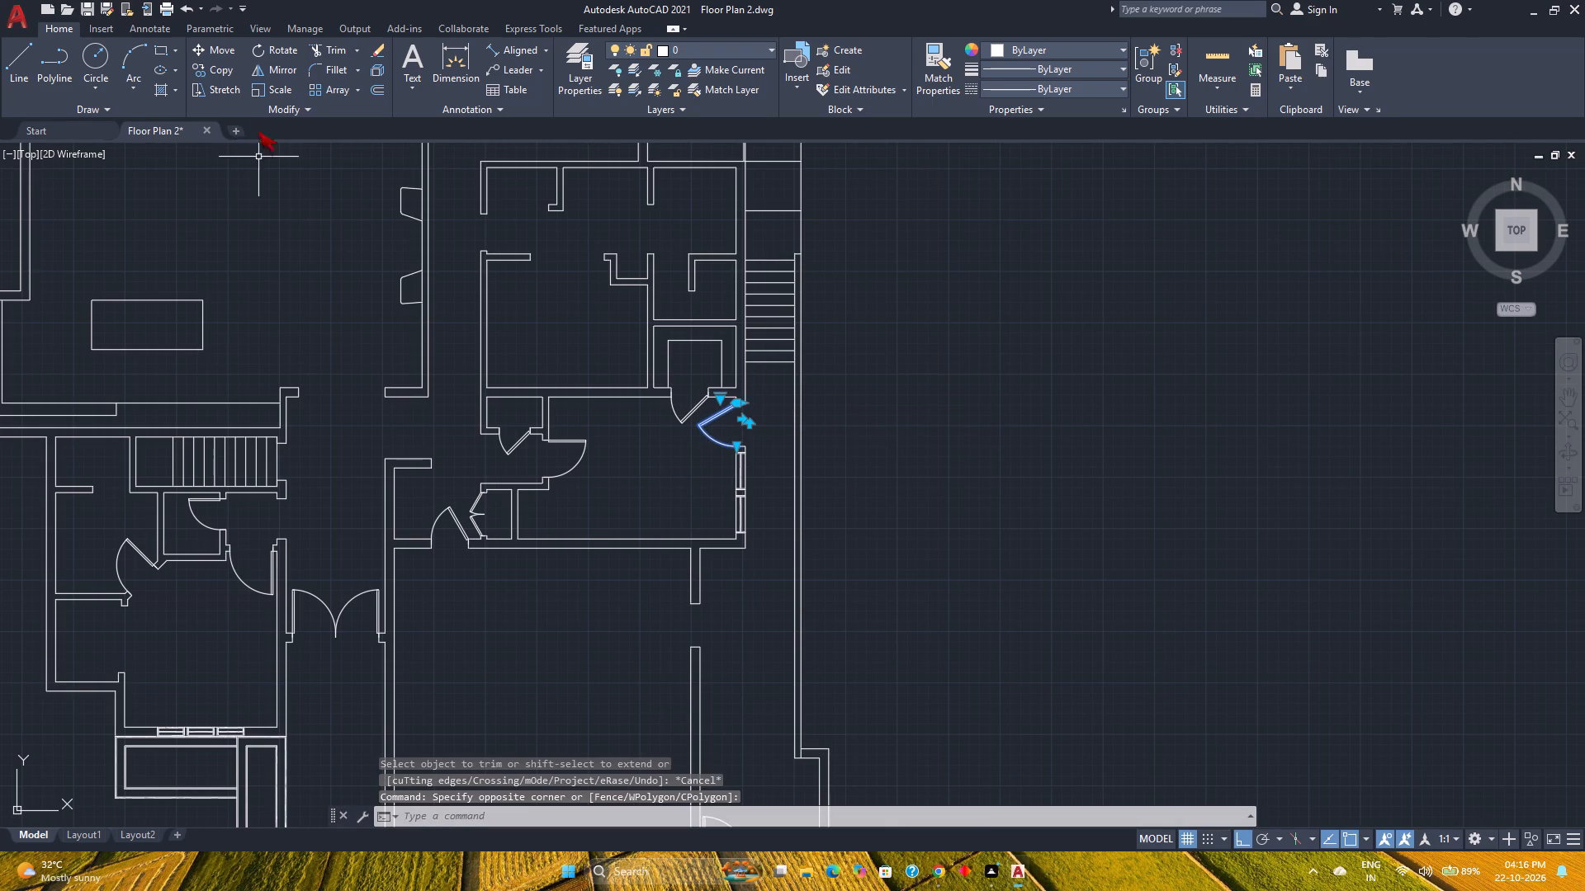
{"action": "left_click", "coordinate": [209, 60]}
{"action": "left_click", "coordinate": [208, 64]}
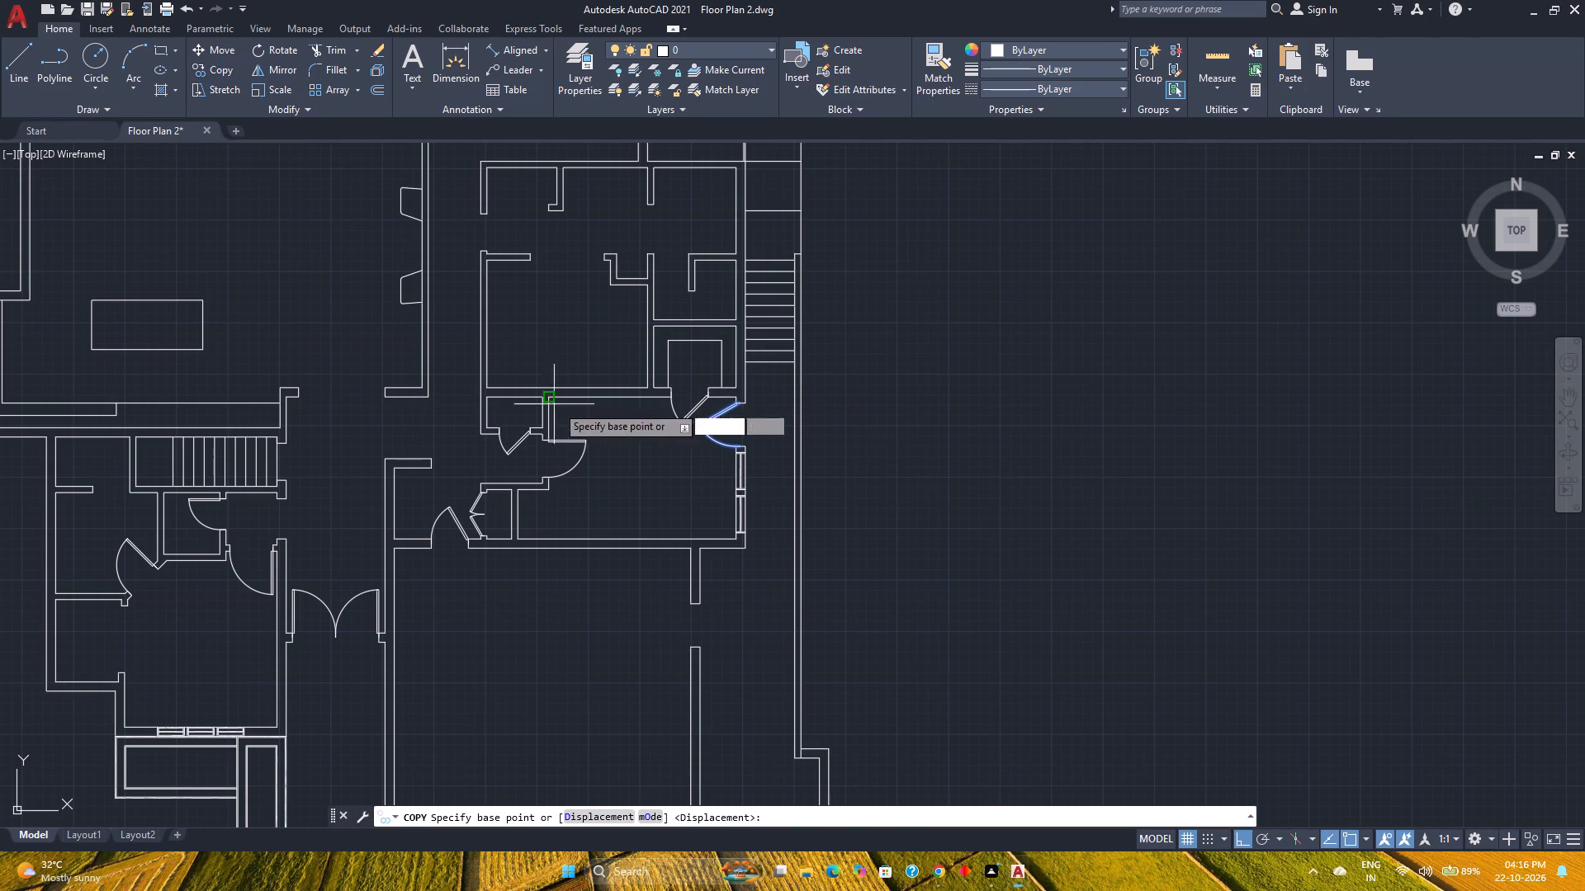
{"action": "scroll", "coordinate": [740, 421], "scroll_direction": "up", "scroll_amount": 4}
{"action": "scroll", "coordinate": [660, 299], "scroll_direction": "up", "scroll_amount": 3}
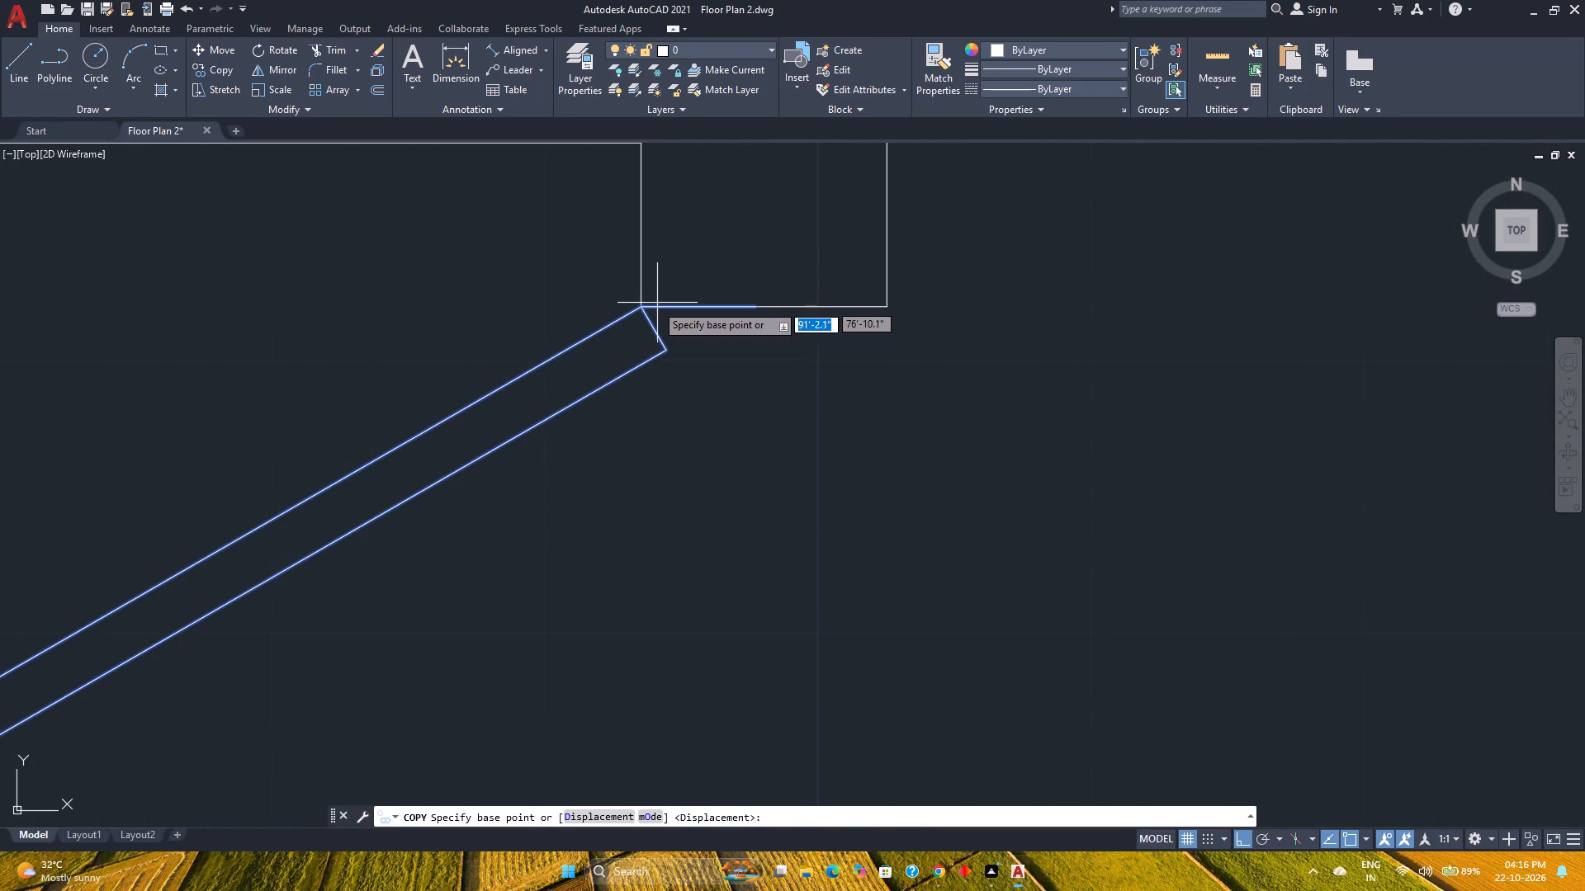
{"action": "left_click", "coordinate": [646, 308]}
{"action": "scroll", "coordinate": [646, 308], "scroll_direction": "down", "scroll_amount": 5}
{"action": "scroll", "coordinate": [617, 498], "scroll_direction": "down", "scroll_amount": 1}
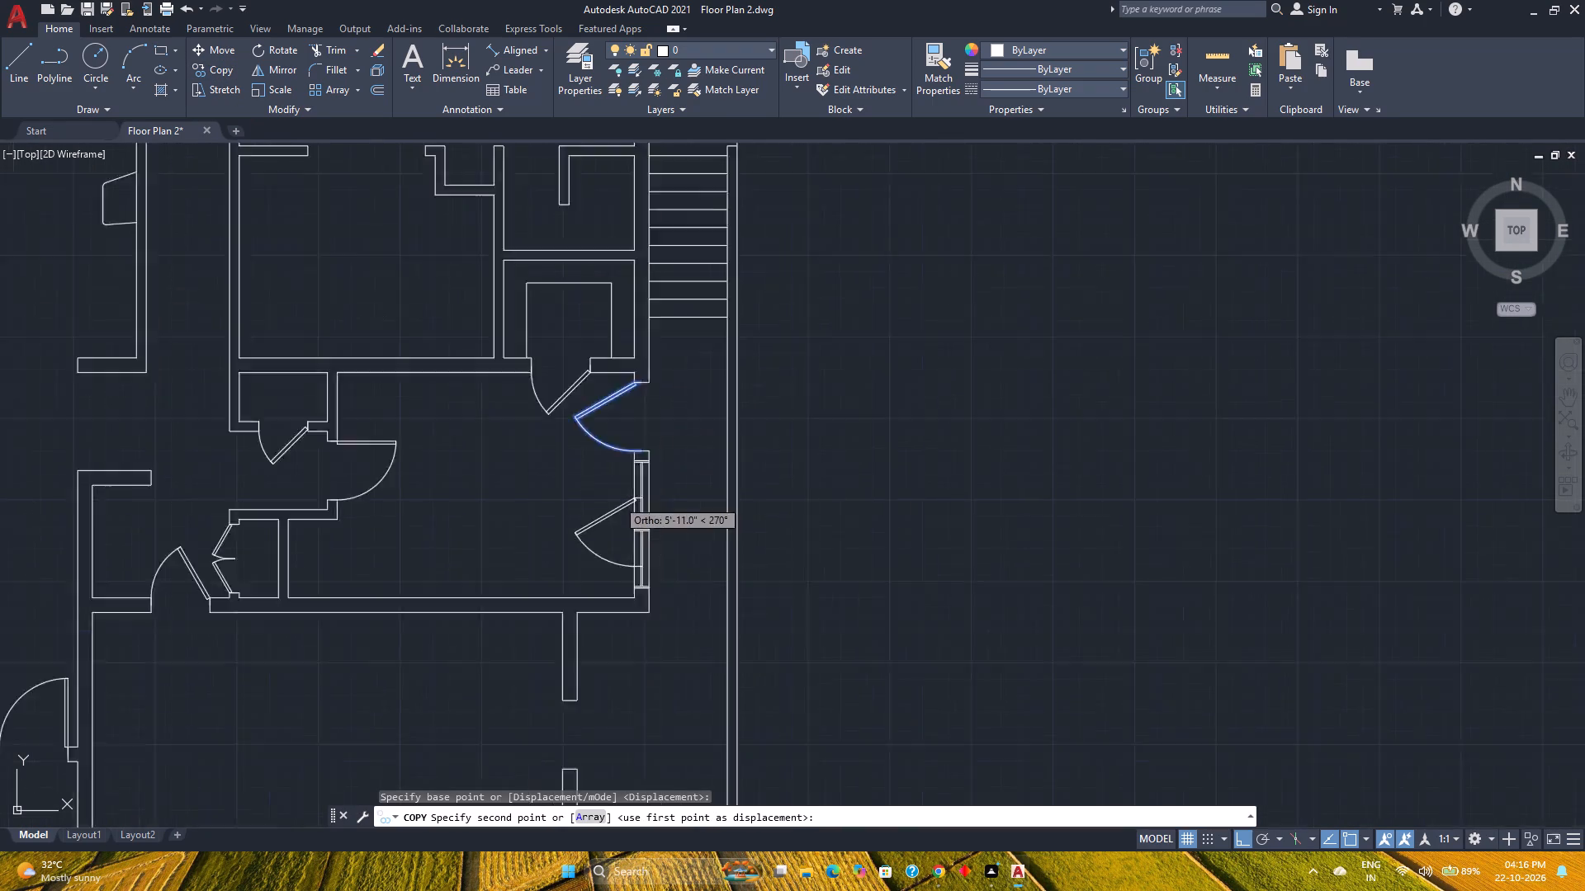
{"action": "middle_click_drag", "start_coordinate": [611, 499], "coordinate": [595, 332]}
{"action": "scroll", "coordinate": [514, 547], "scroll_direction": "up", "scroll_amount": 2}
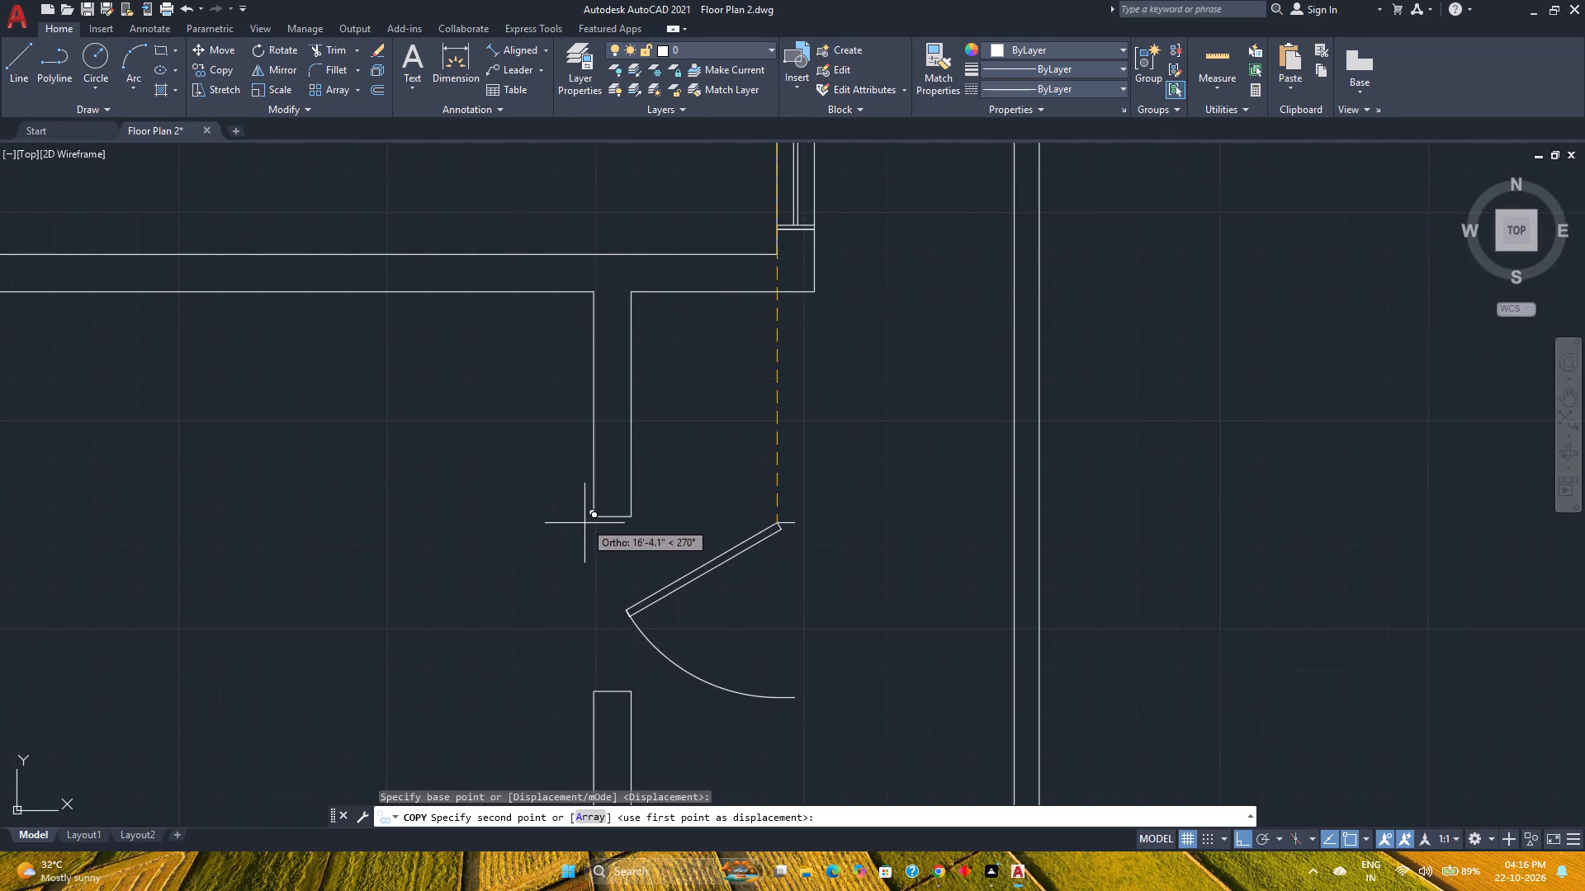
{"action": "left_click", "coordinate": [588, 516]}
{"action": "key", "text": "Escape"}
Set the copied door in the large room's east wall to Open 90º and save the drawing.
{"action": "left_click", "coordinate": [579, 563]}
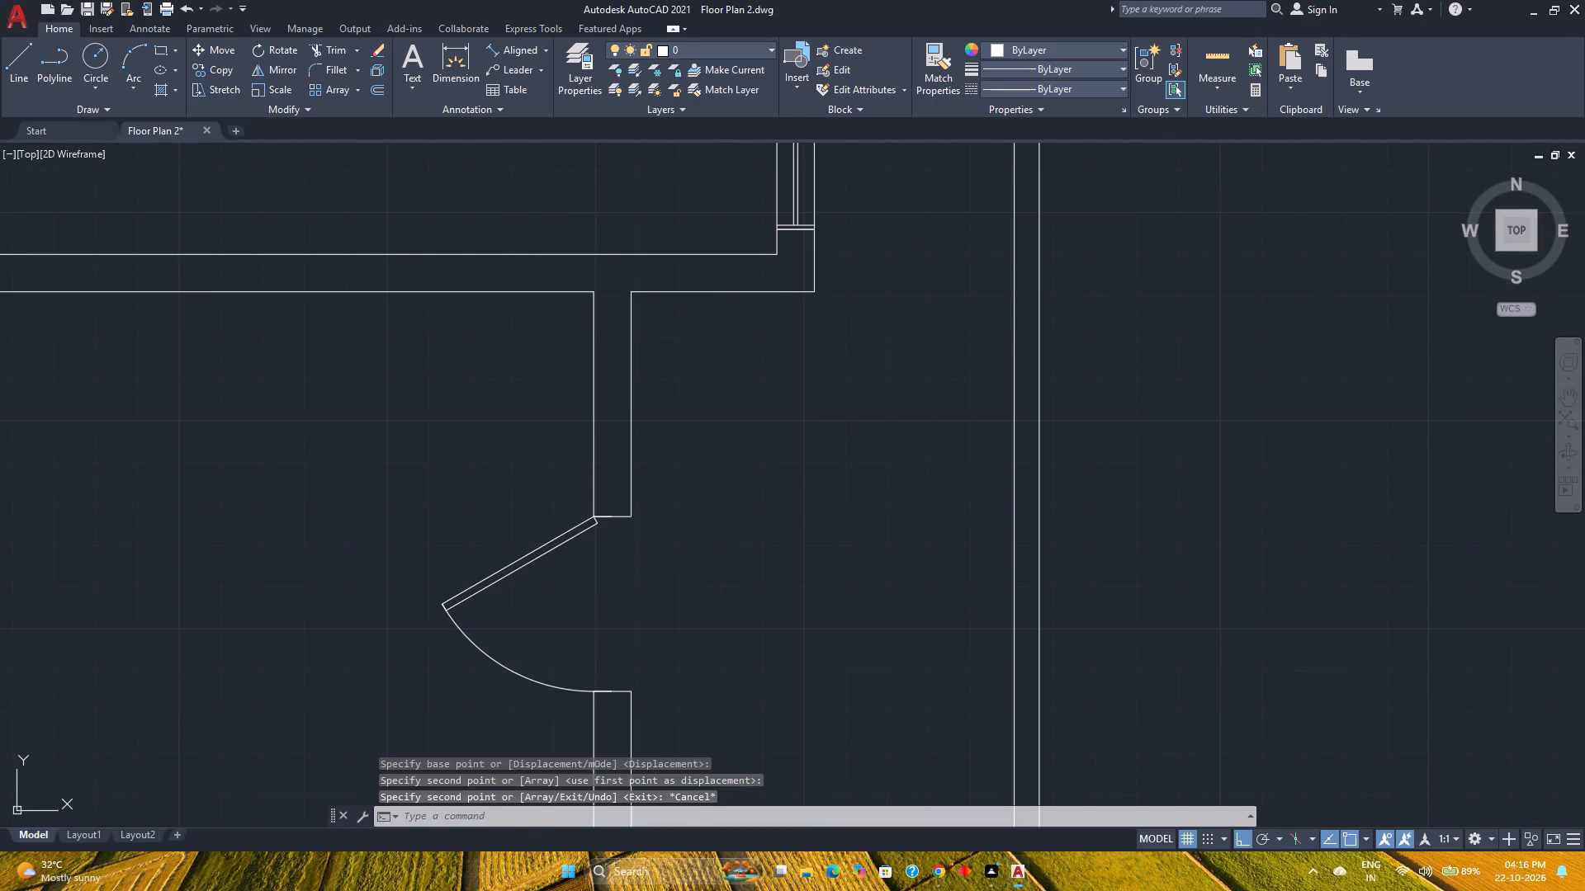
{"action": "left_click", "coordinate": [519, 534]}
{"action": "left_click", "coordinate": [527, 496]}
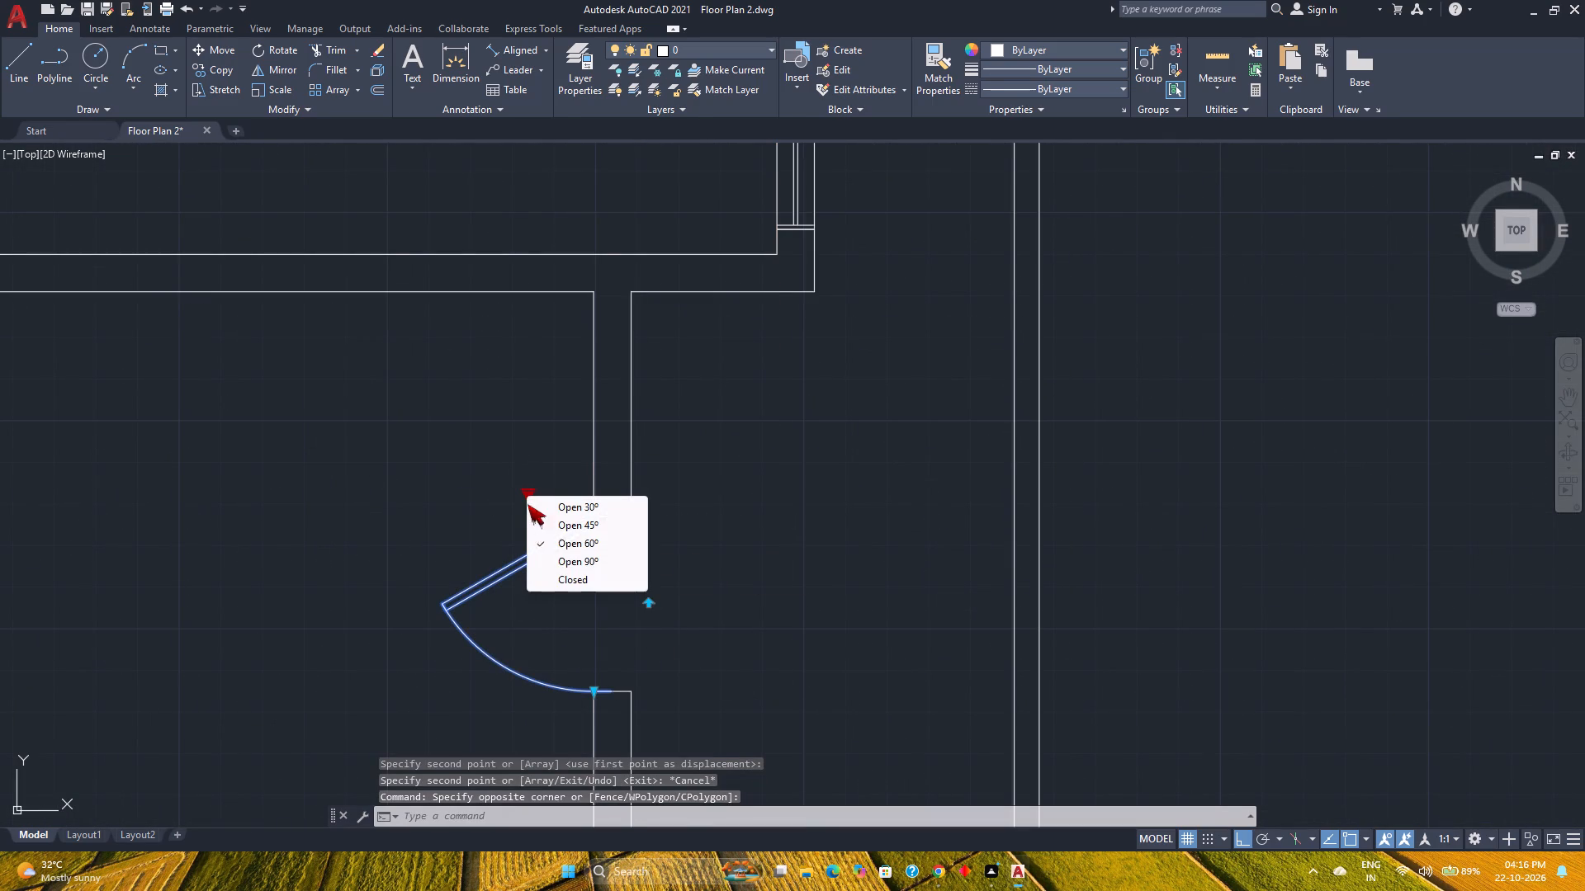
{"action": "left_click", "coordinate": [563, 561]}
{"action": "key", "text": "Escape"}
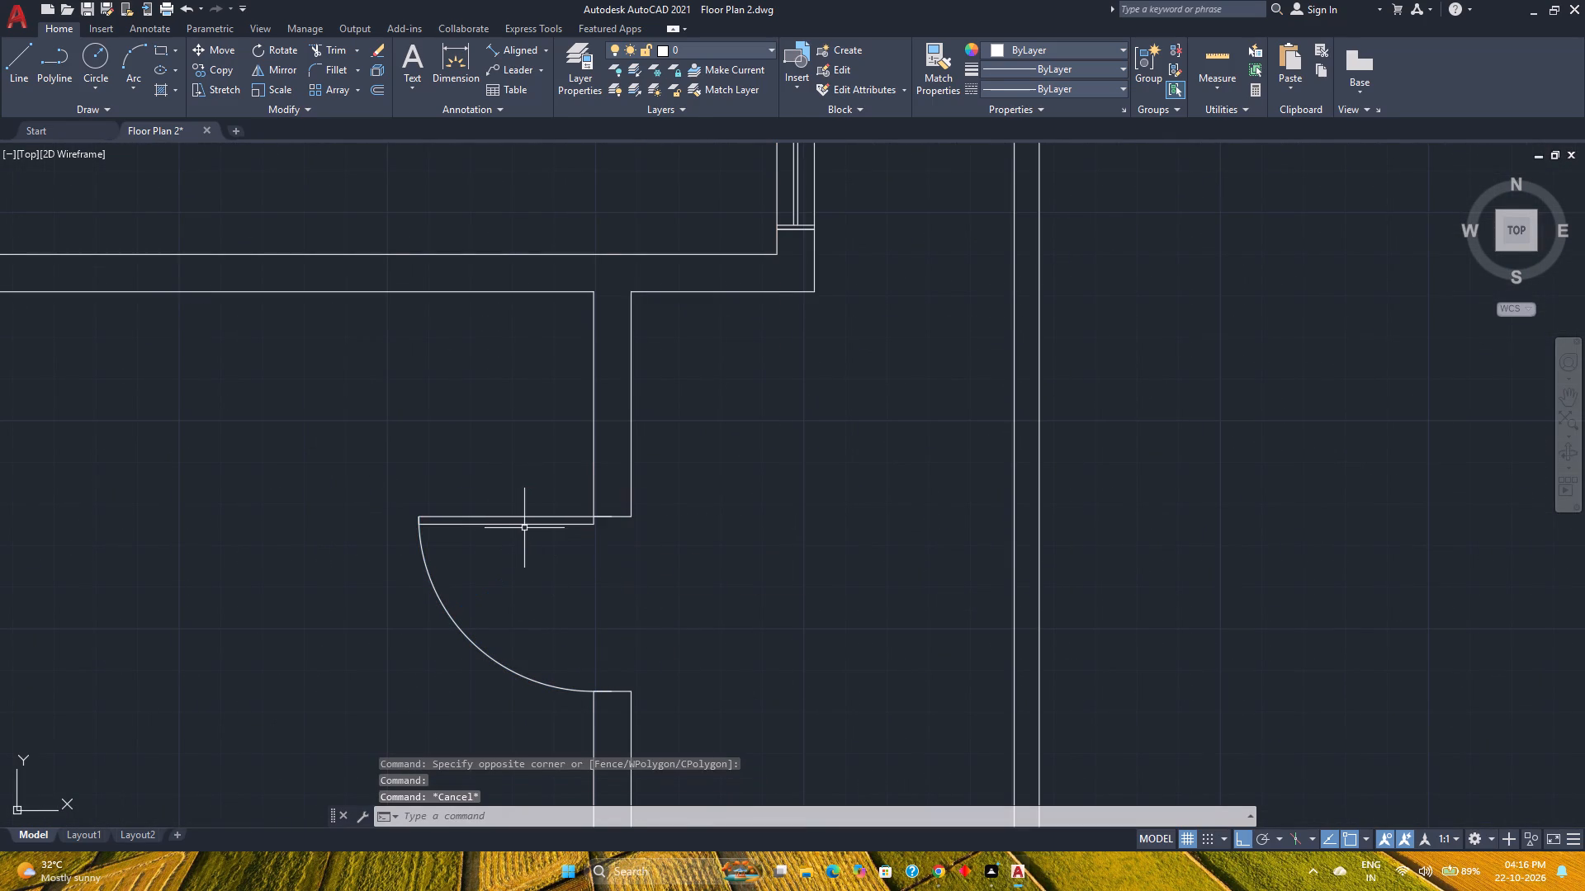
{"action": "key", "text": "ctrl+s"}
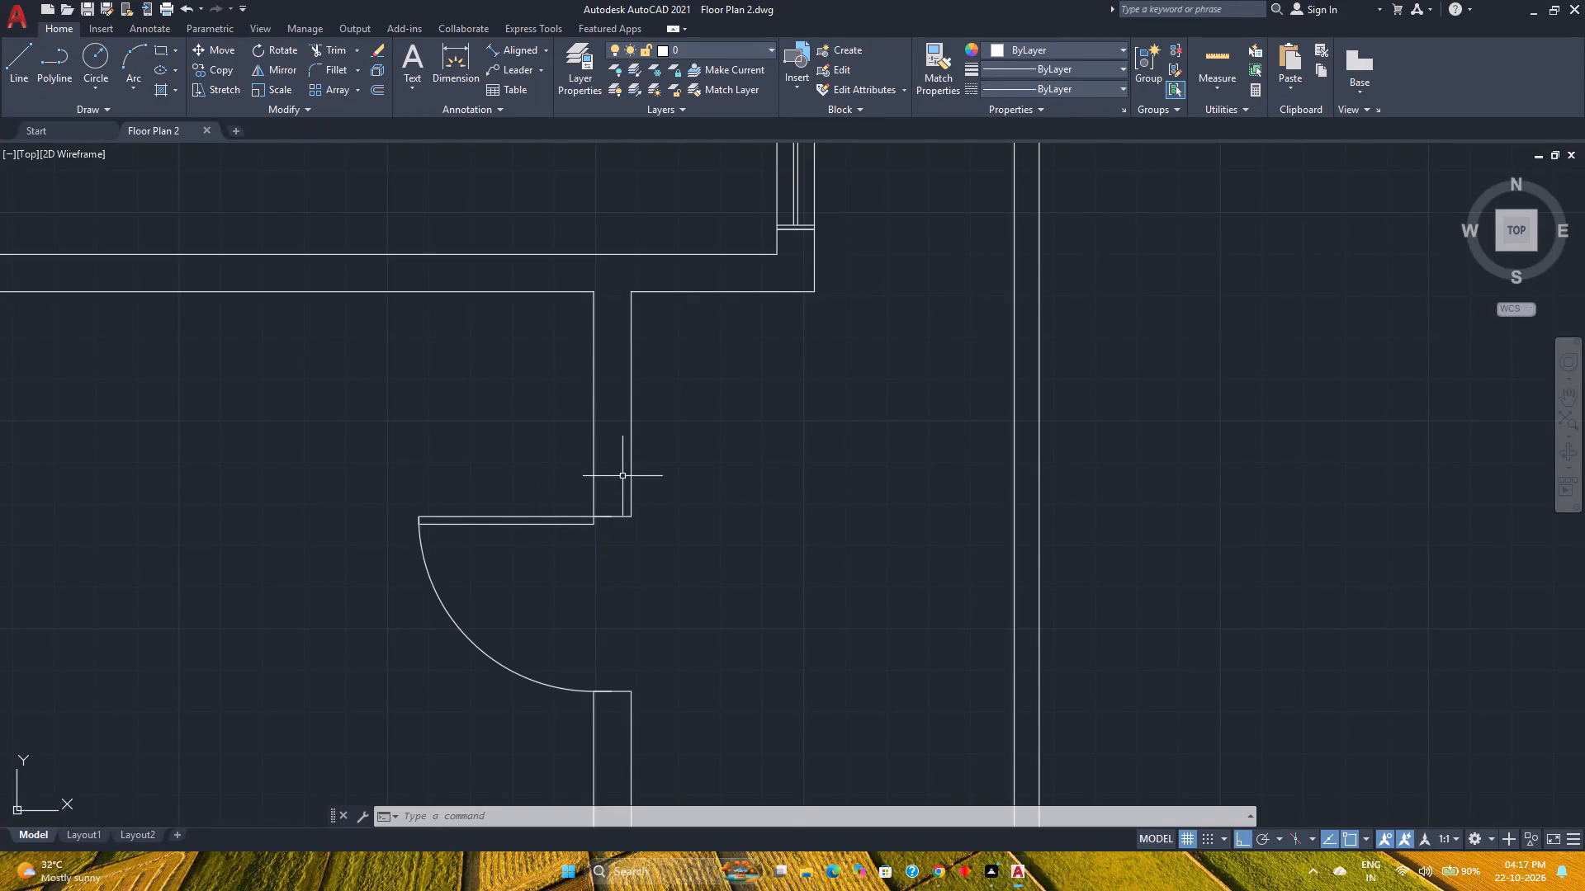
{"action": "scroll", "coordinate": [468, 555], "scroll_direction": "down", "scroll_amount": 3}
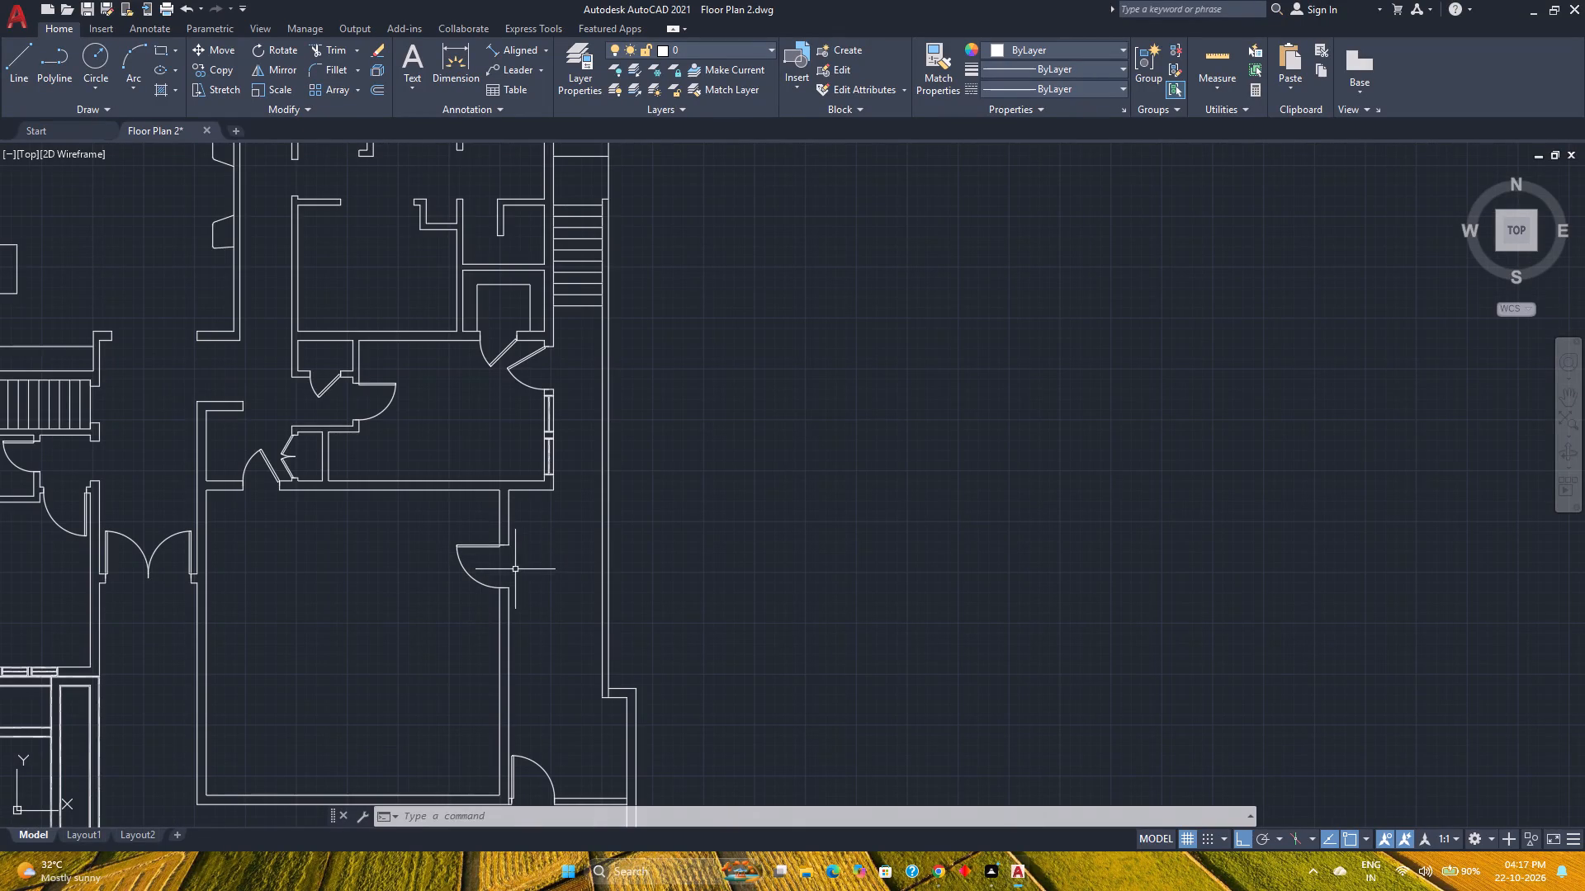
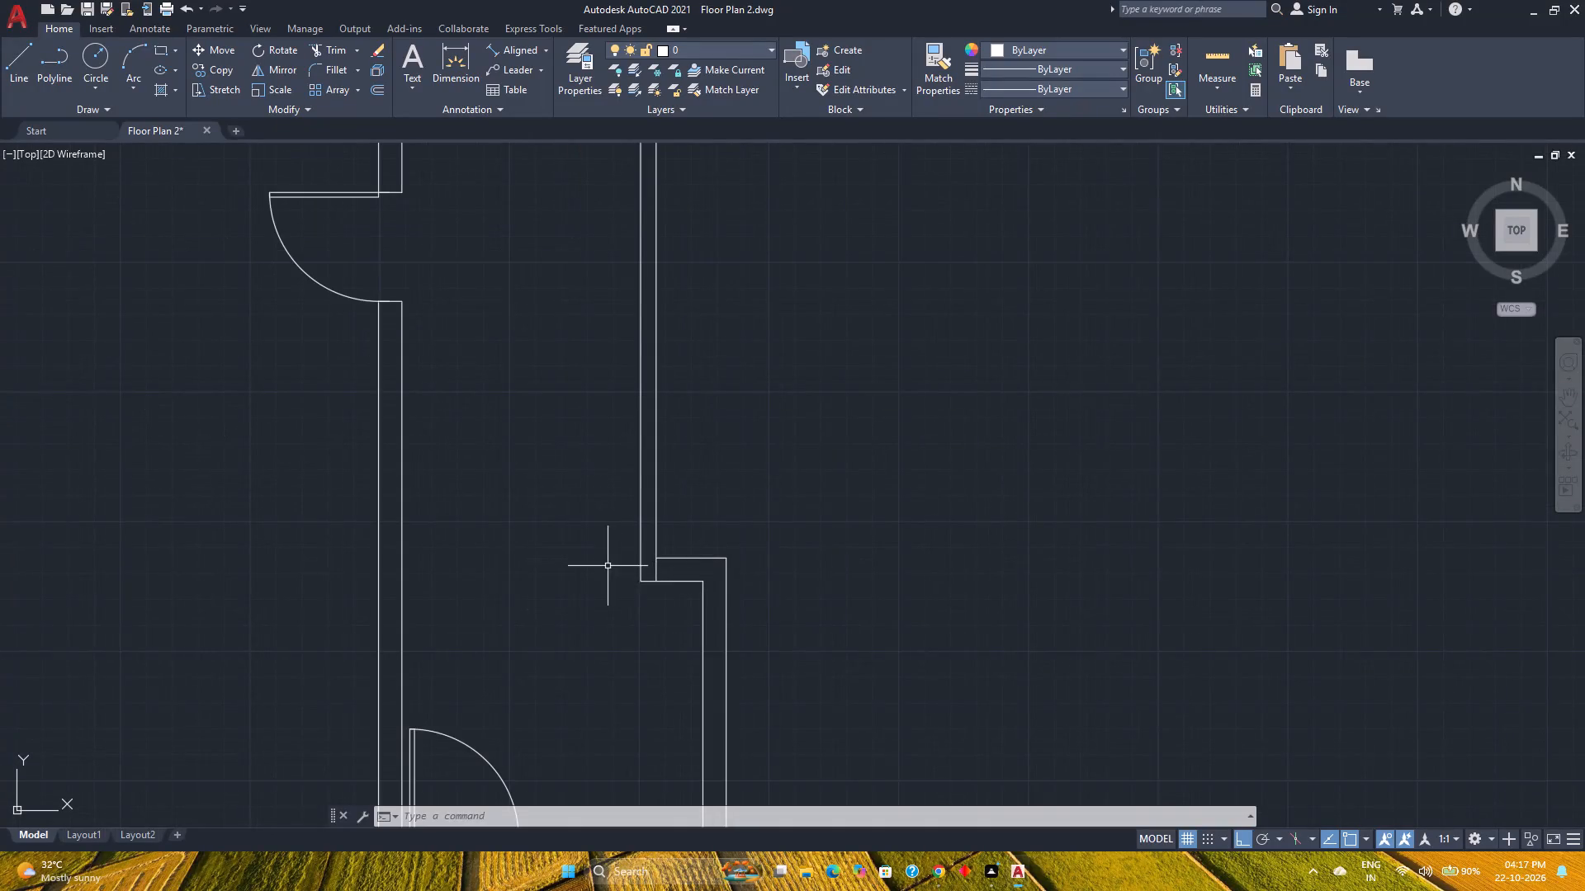
Save the drawing.
{"action": "scroll", "coordinate": [651, 621], "scroll_direction": "down", "scroll_amount": 3}
{"action": "middle_click_drag", "start_coordinate": [651, 624], "coordinate": [670, 608]}
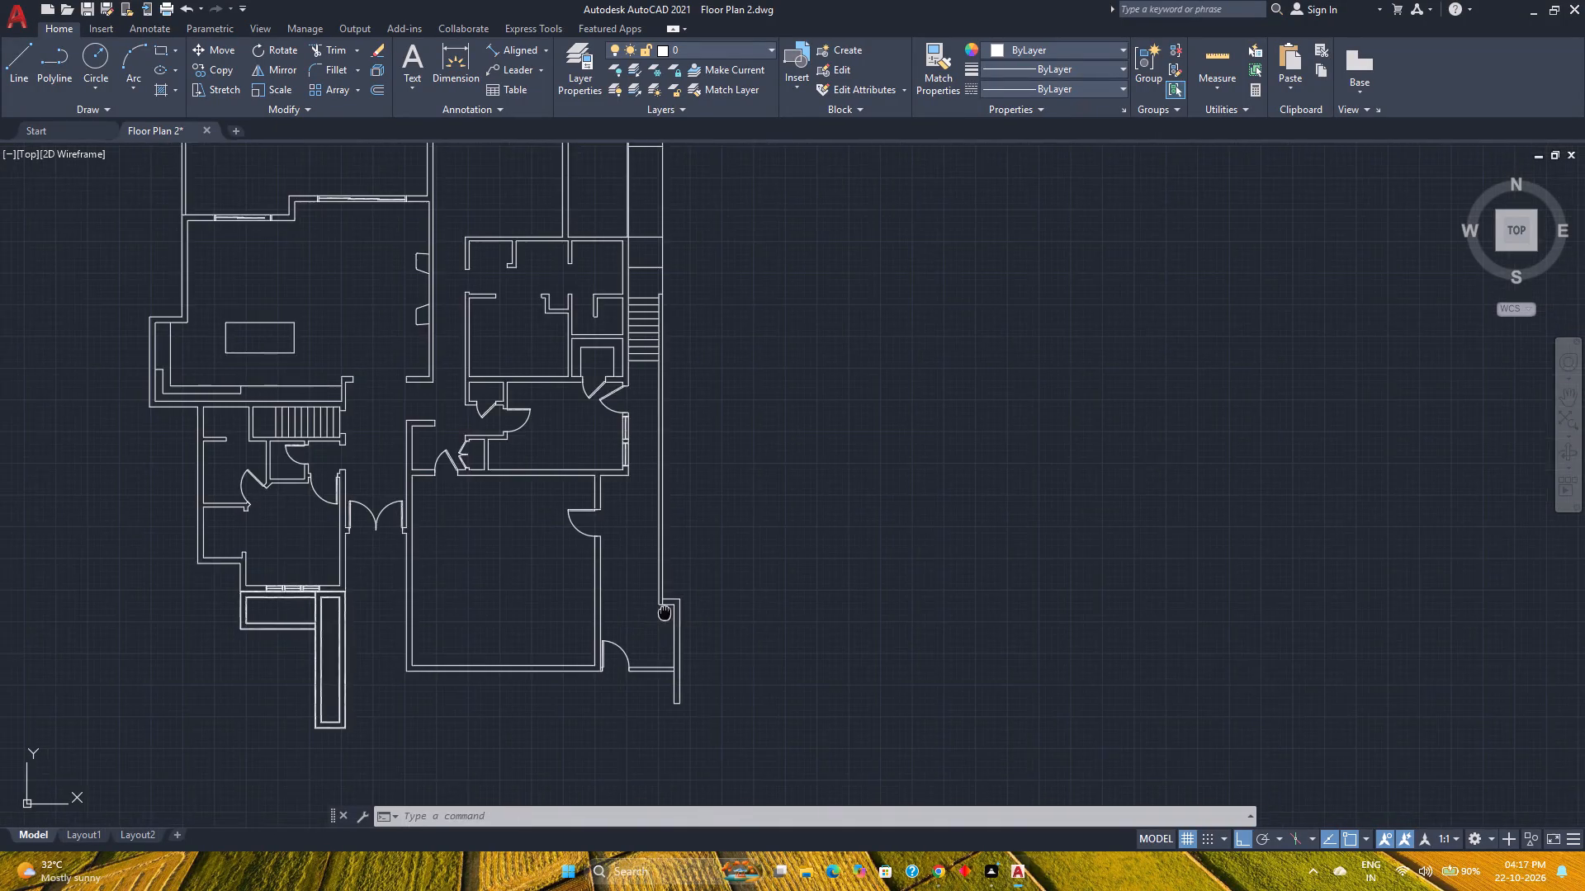
{"action": "middle_click_drag", "start_coordinate": [670, 608], "coordinate": [812, 521]}
{"action": "scroll", "coordinate": [811, 593], "scroll_direction": "up", "scroll_amount": 2}
{"action": "middle_click_drag", "start_coordinate": [811, 593], "coordinate": [856, 632]}
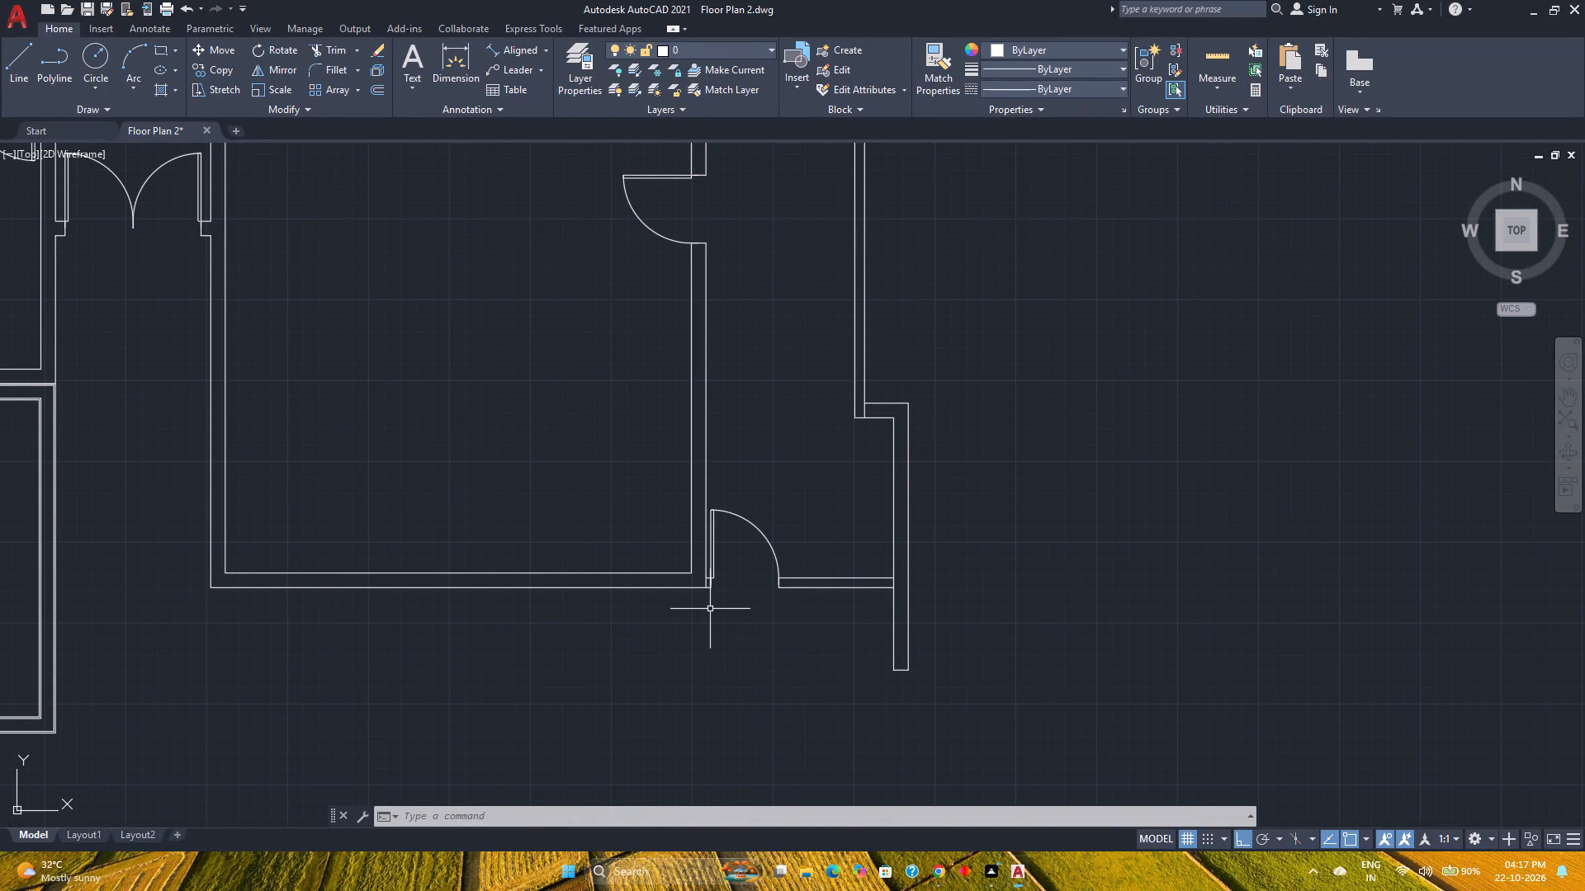
{"action": "scroll", "coordinate": [710, 608], "scroll_direction": "down", "scroll_amount": 1}
{"action": "middle_click_drag", "start_coordinate": [708, 615], "coordinate": [740, 637]}
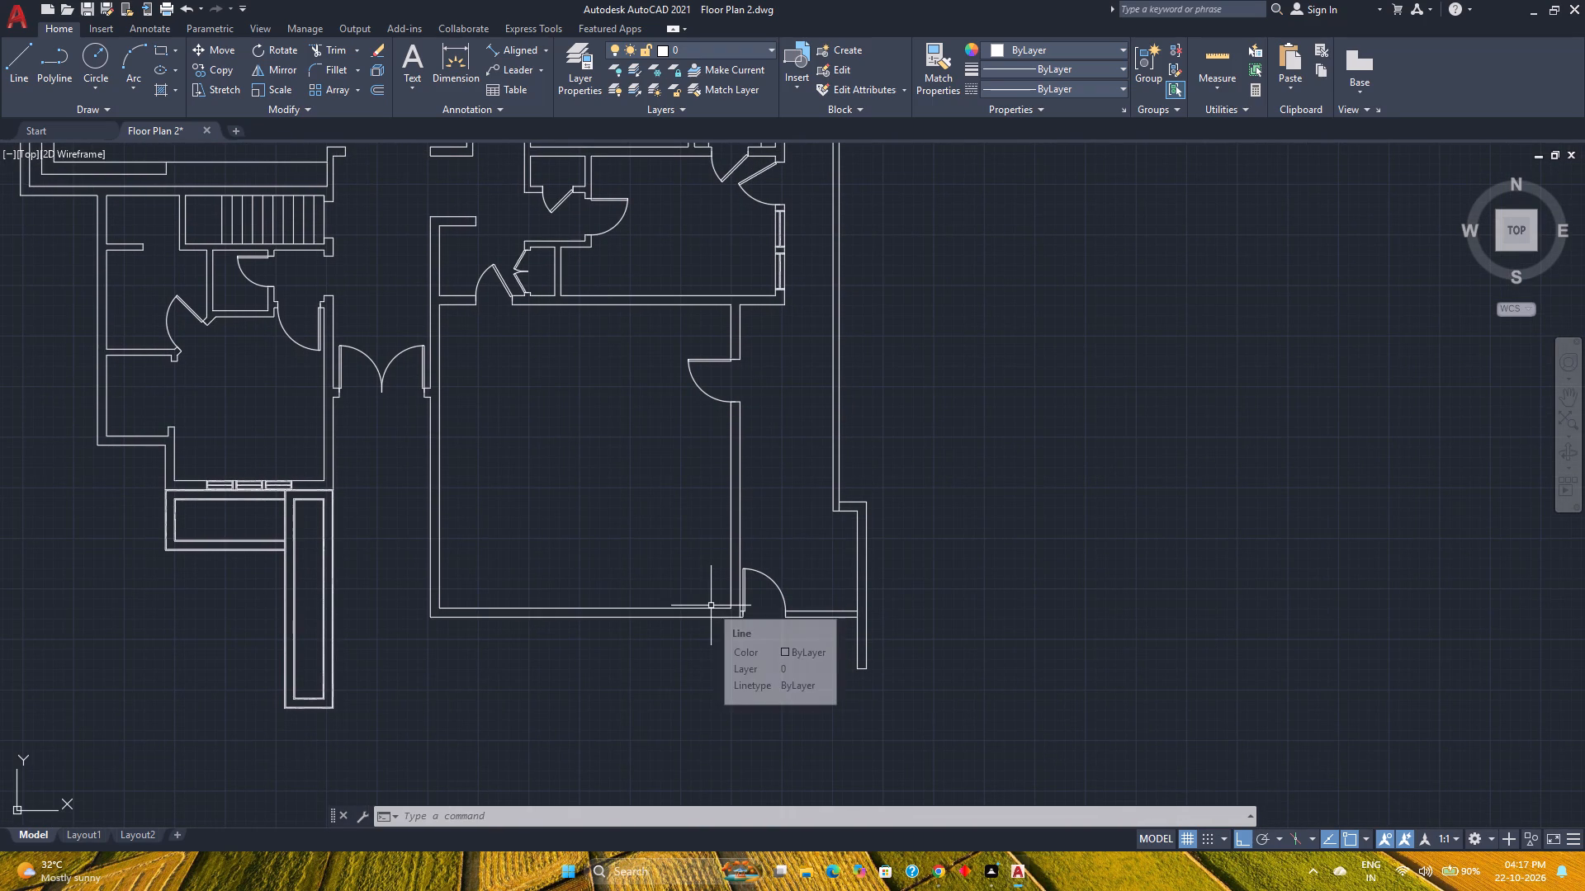
{"action": "key", "text": "ctrl+s"}
Draw a horizontal line across the fireplace wall's thickness from the lower fireplace projection's south corner to the wall's east face.
{"action": "scroll", "coordinate": [679, 563], "scroll_direction": "down", "scroll_amount": 1}
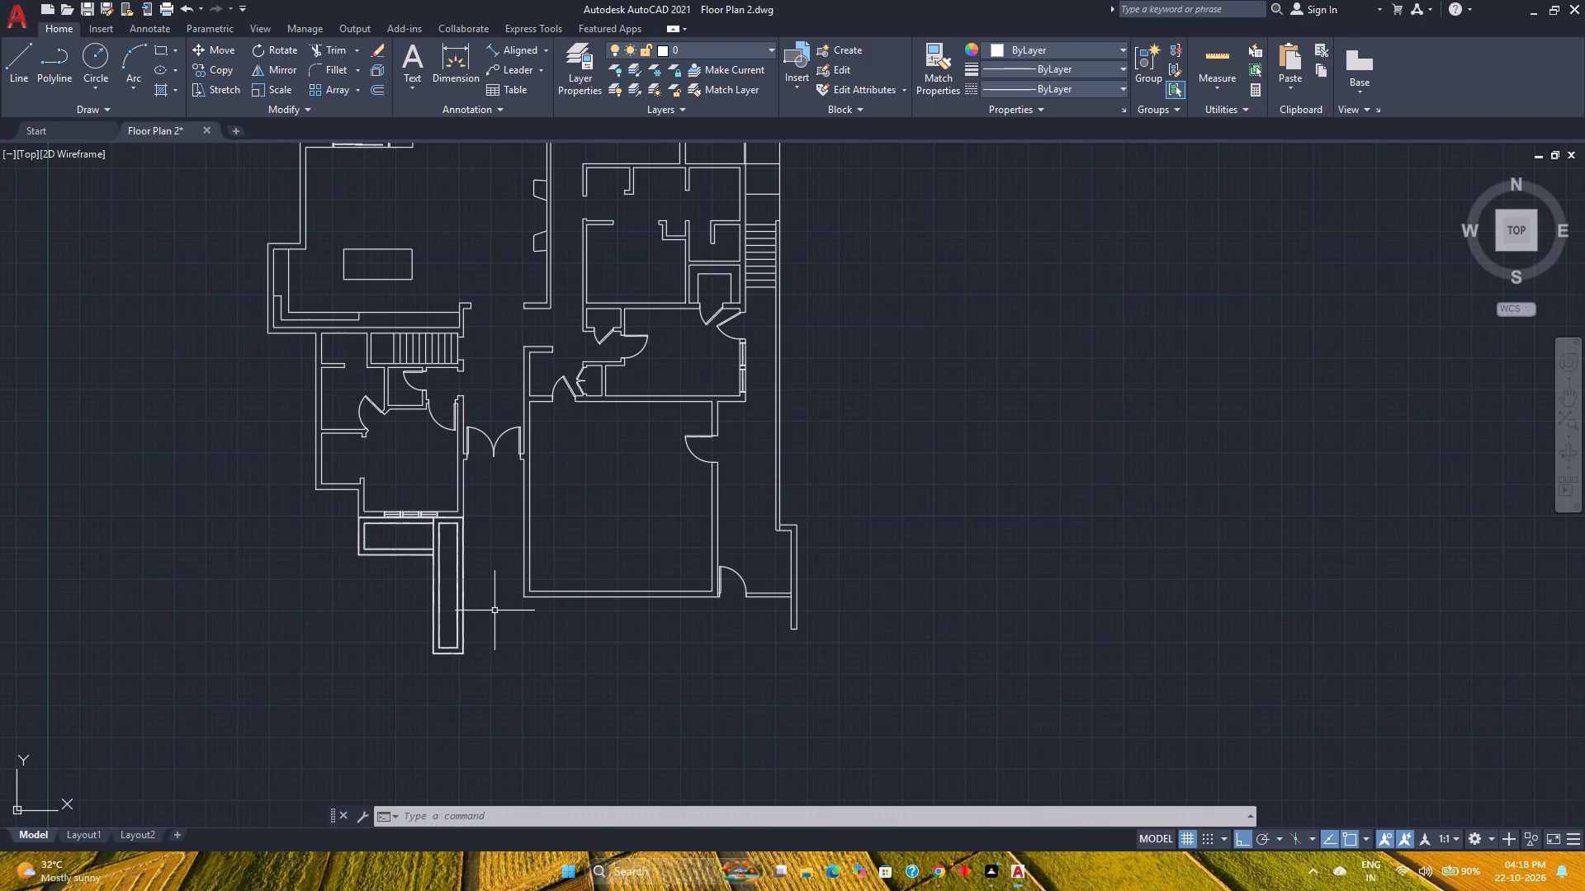
{"action": "scroll", "coordinate": [595, 452], "scroll_direction": "down", "scroll_amount": 1}
{"action": "middle_click_drag", "start_coordinate": [595, 452], "coordinate": [627, 507]}
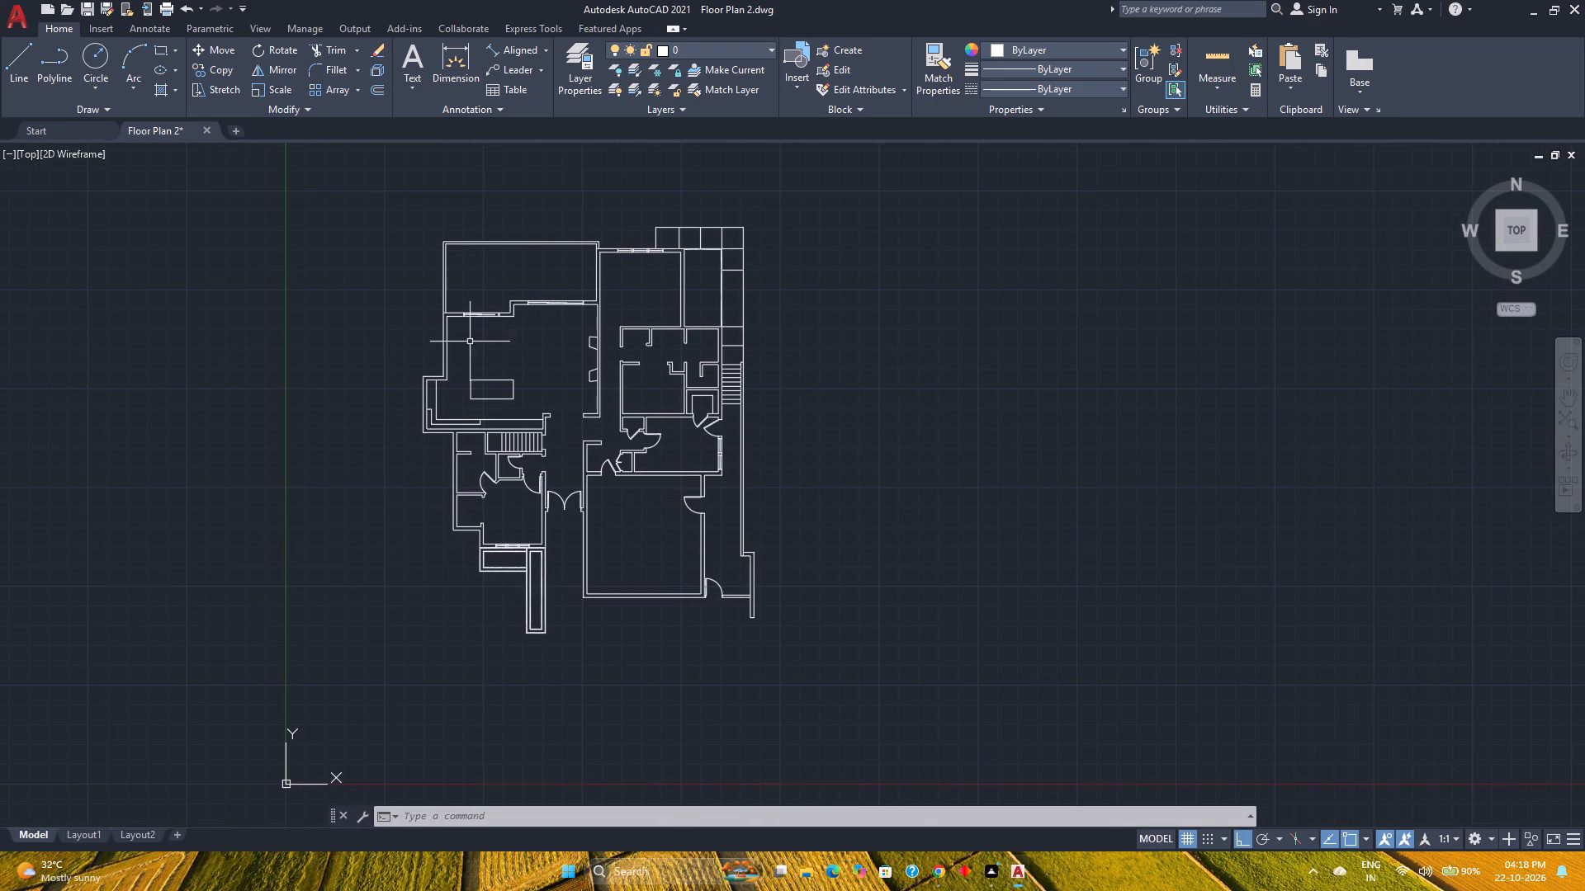
{"action": "scroll", "coordinate": [621, 375], "scroll_direction": "up", "scroll_amount": 4}
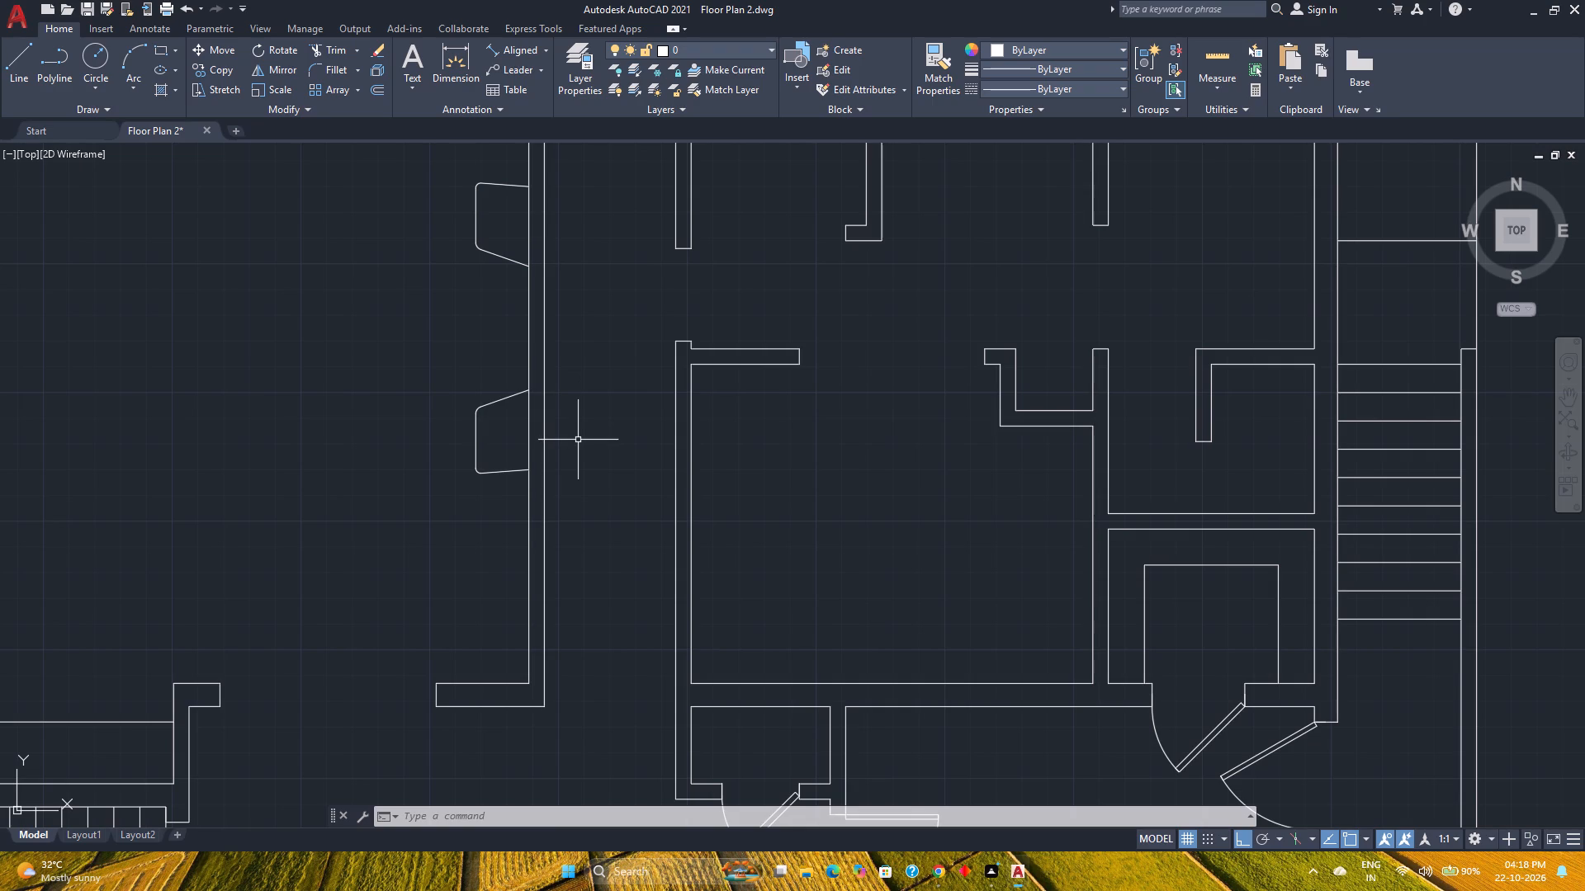
{"action": "left_click", "coordinate": [30, 76]}
{"action": "scroll", "coordinate": [532, 478], "scroll_direction": "up", "scroll_amount": 2}
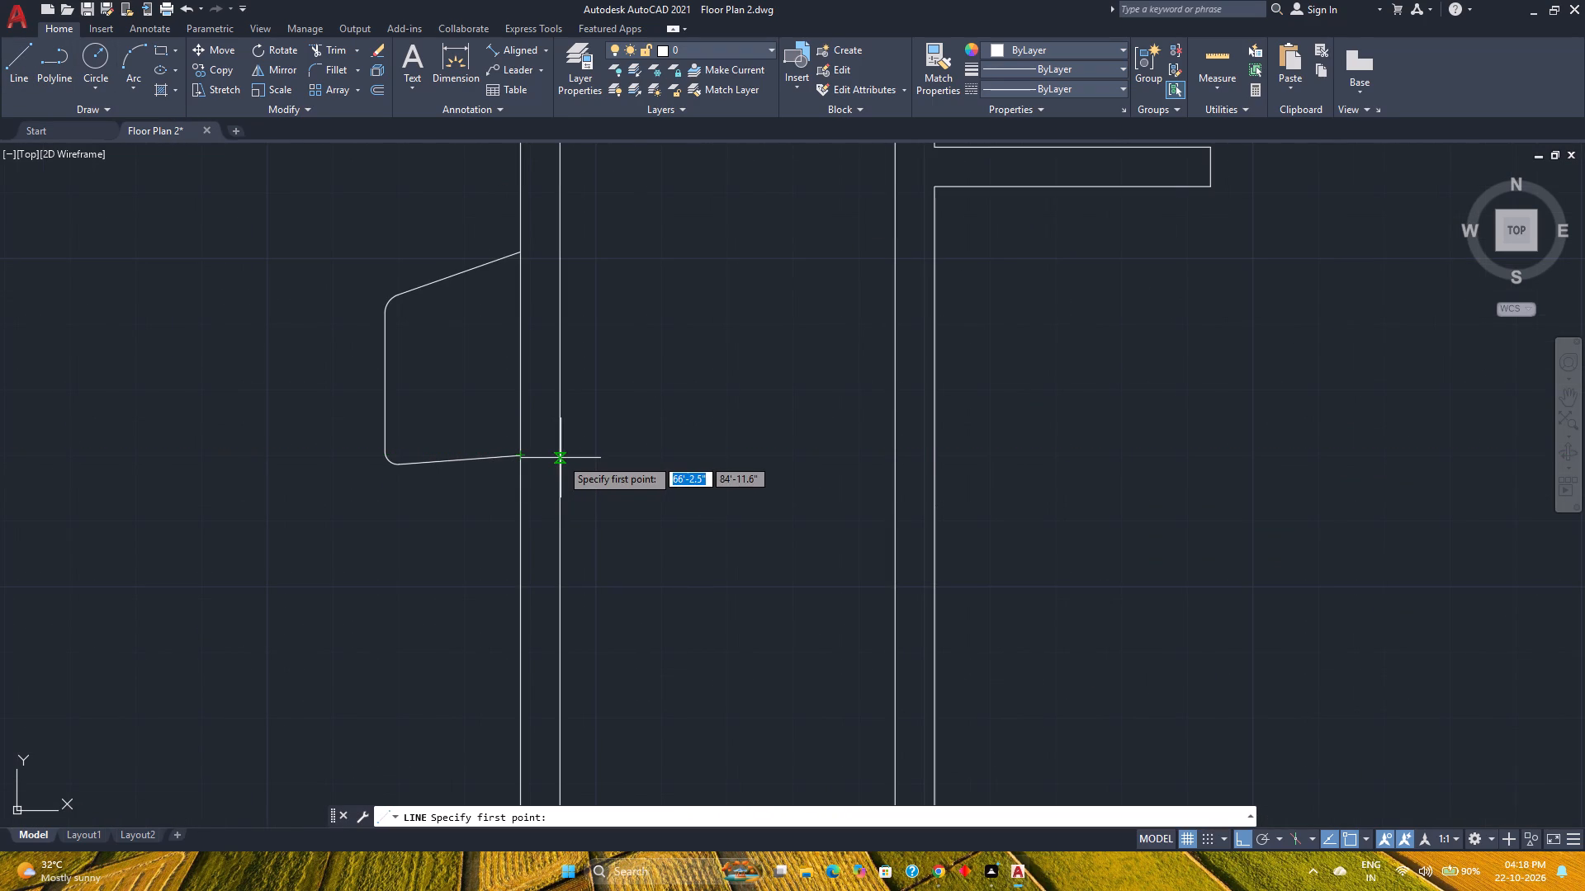
{"action": "scroll", "coordinate": [561, 456], "scroll_direction": "up", "scroll_amount": 2}
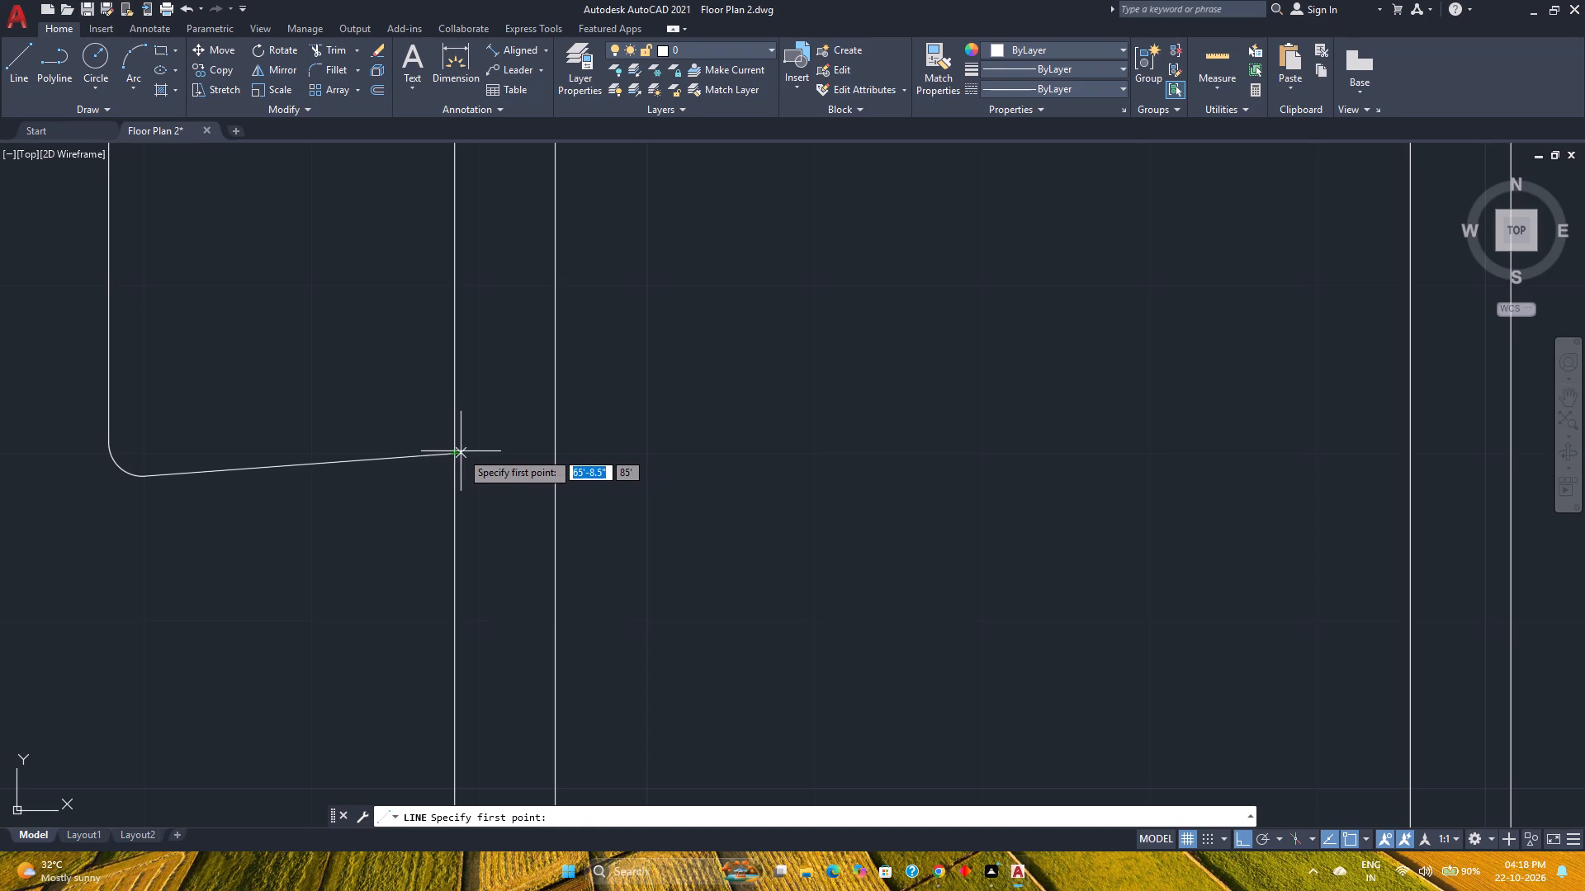
{"action": "left_click", "coordinate": [461, 454]}
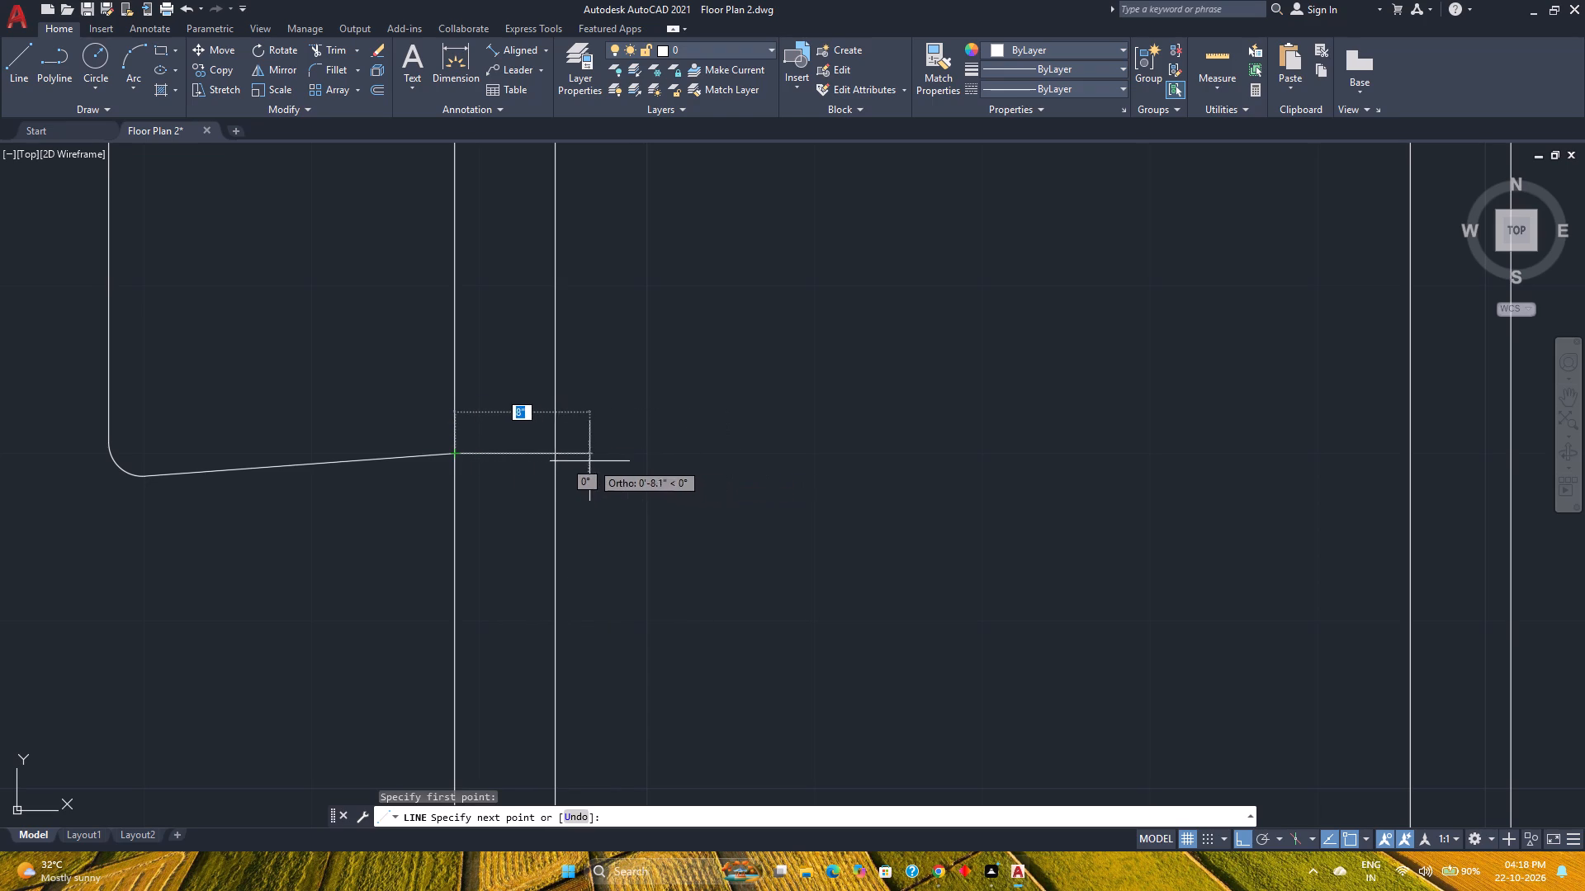
{"action": "left_click", "coordinate": [560, 455]}
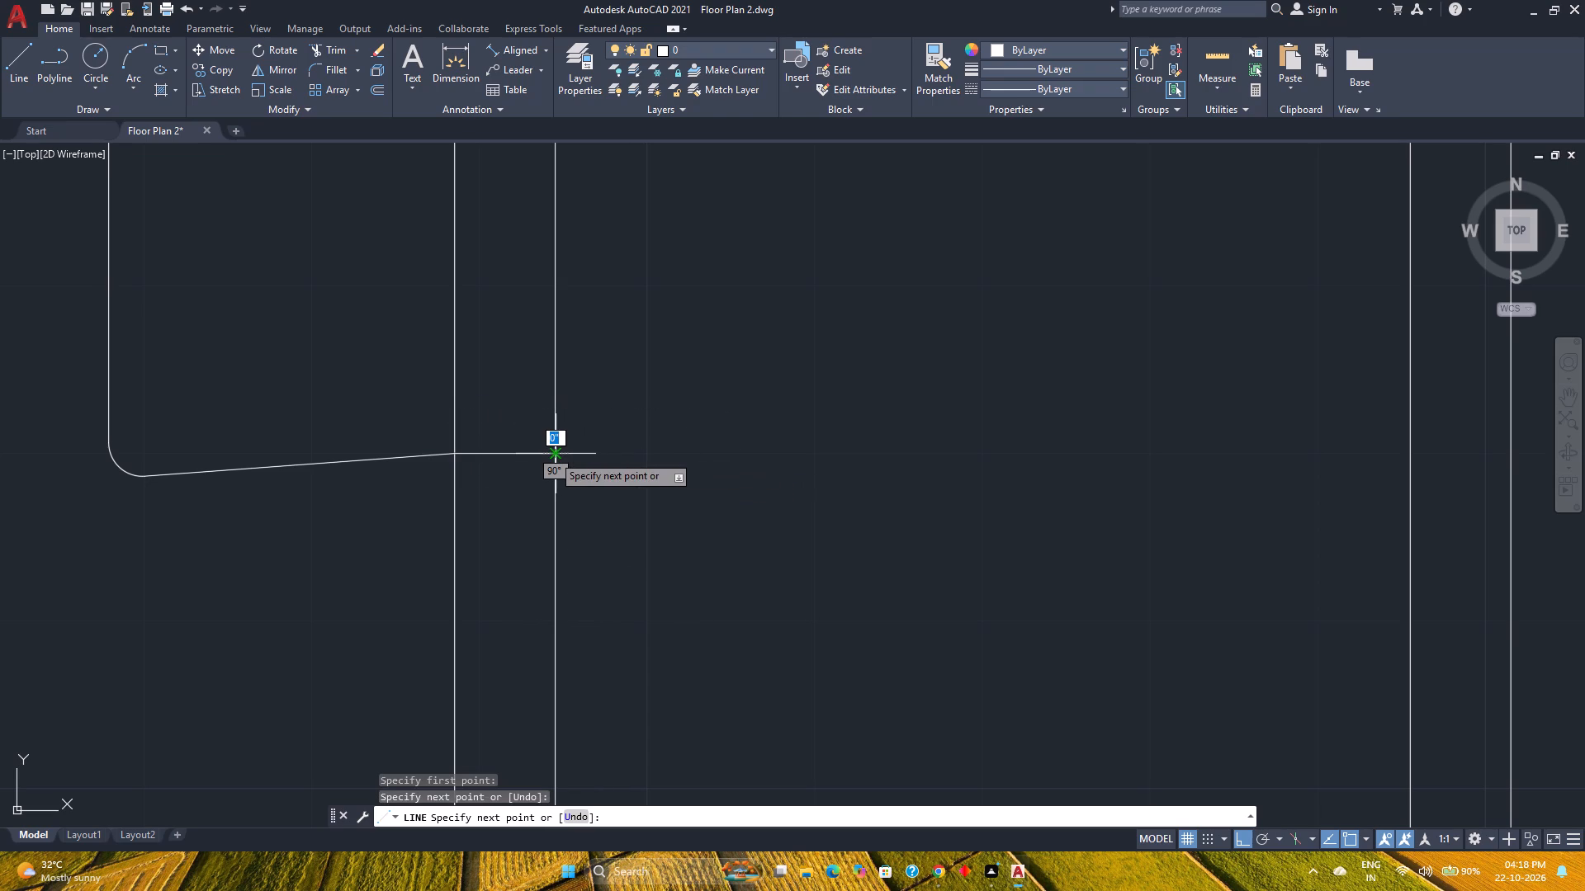
{"action": "key", "text": "Escape"}
Move the cross line east so its west end sits on the fireplace wall's east face, inside the passage.
{"action": "left_click", "coordinate": [505, 460]}
{"action": "left_click", "coordinate": [503, 453]}
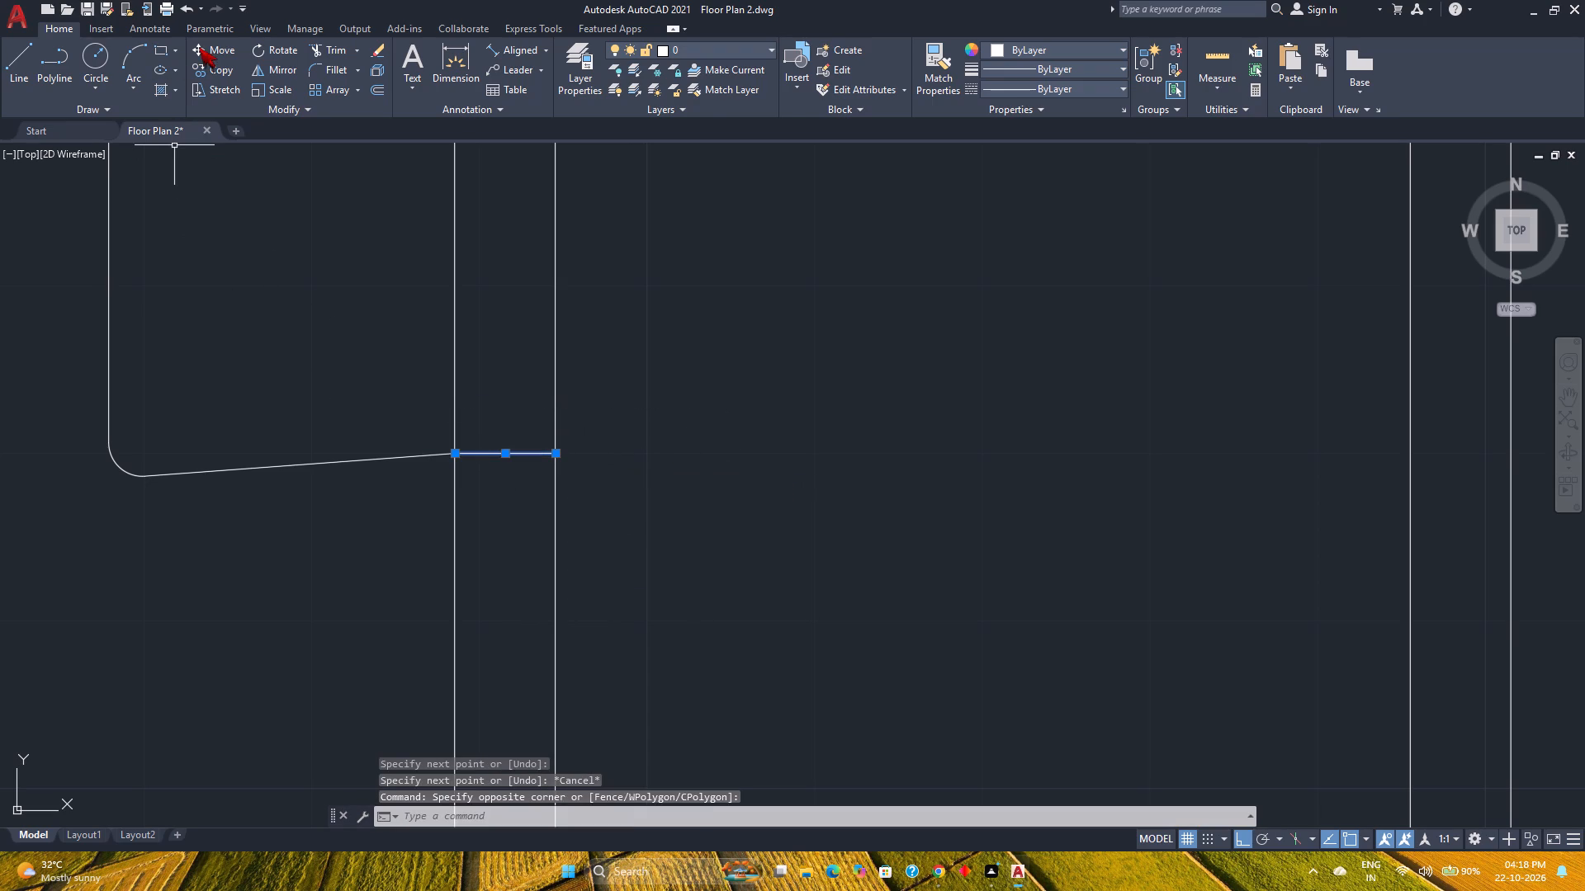
{"action": "left_click", "coordinate": [199, 47]}
{"action": "left_click", "coordinate": [453, 452]}
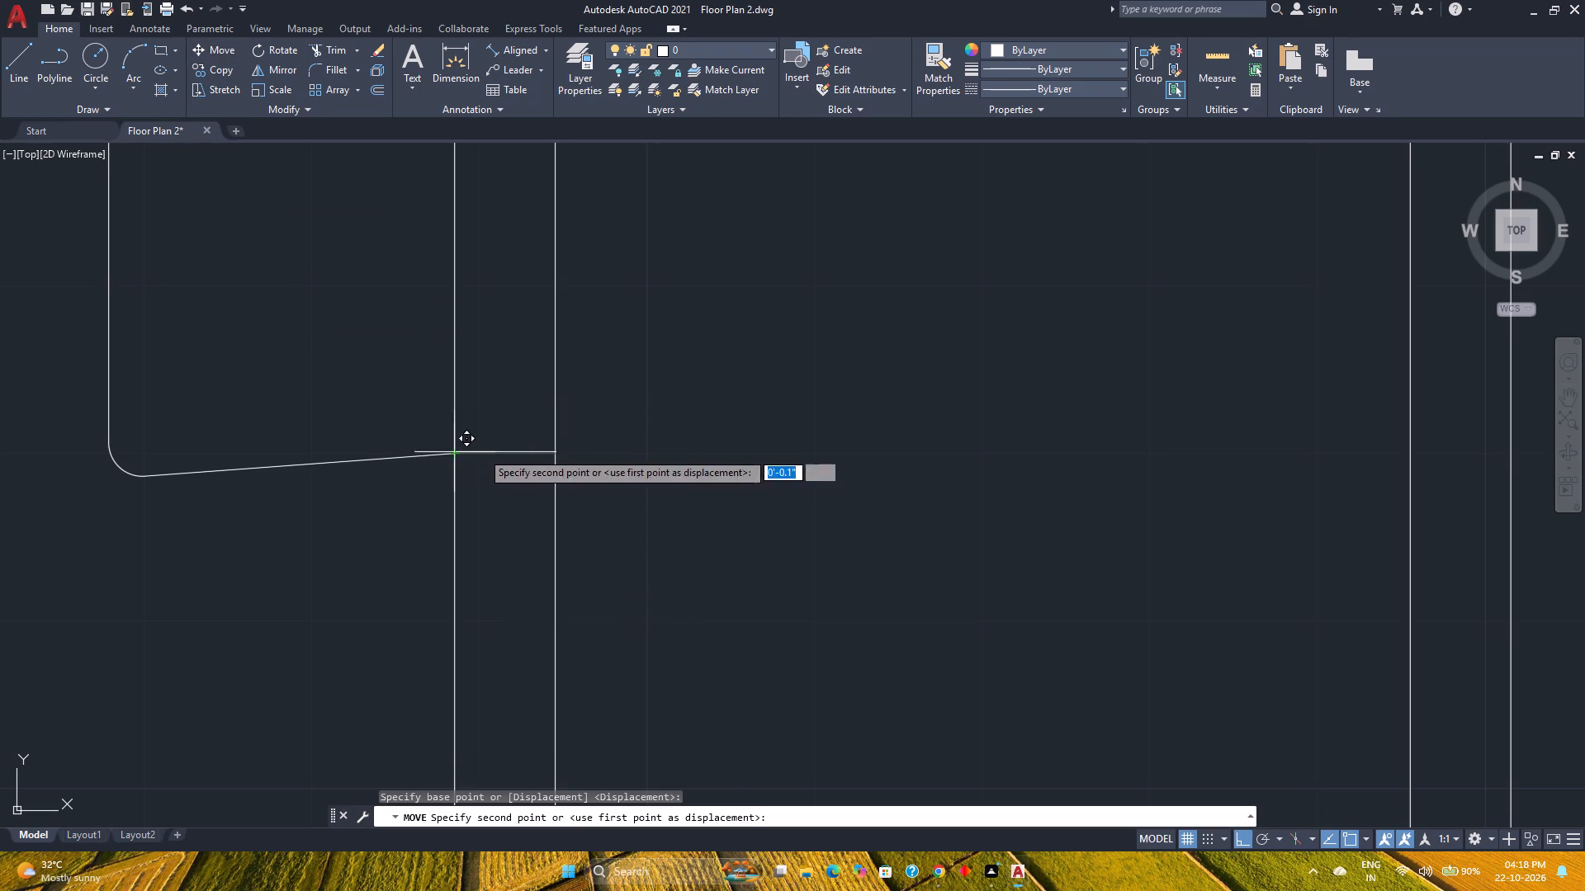
{"action": "left_click", "coordinate": [556, 455]}
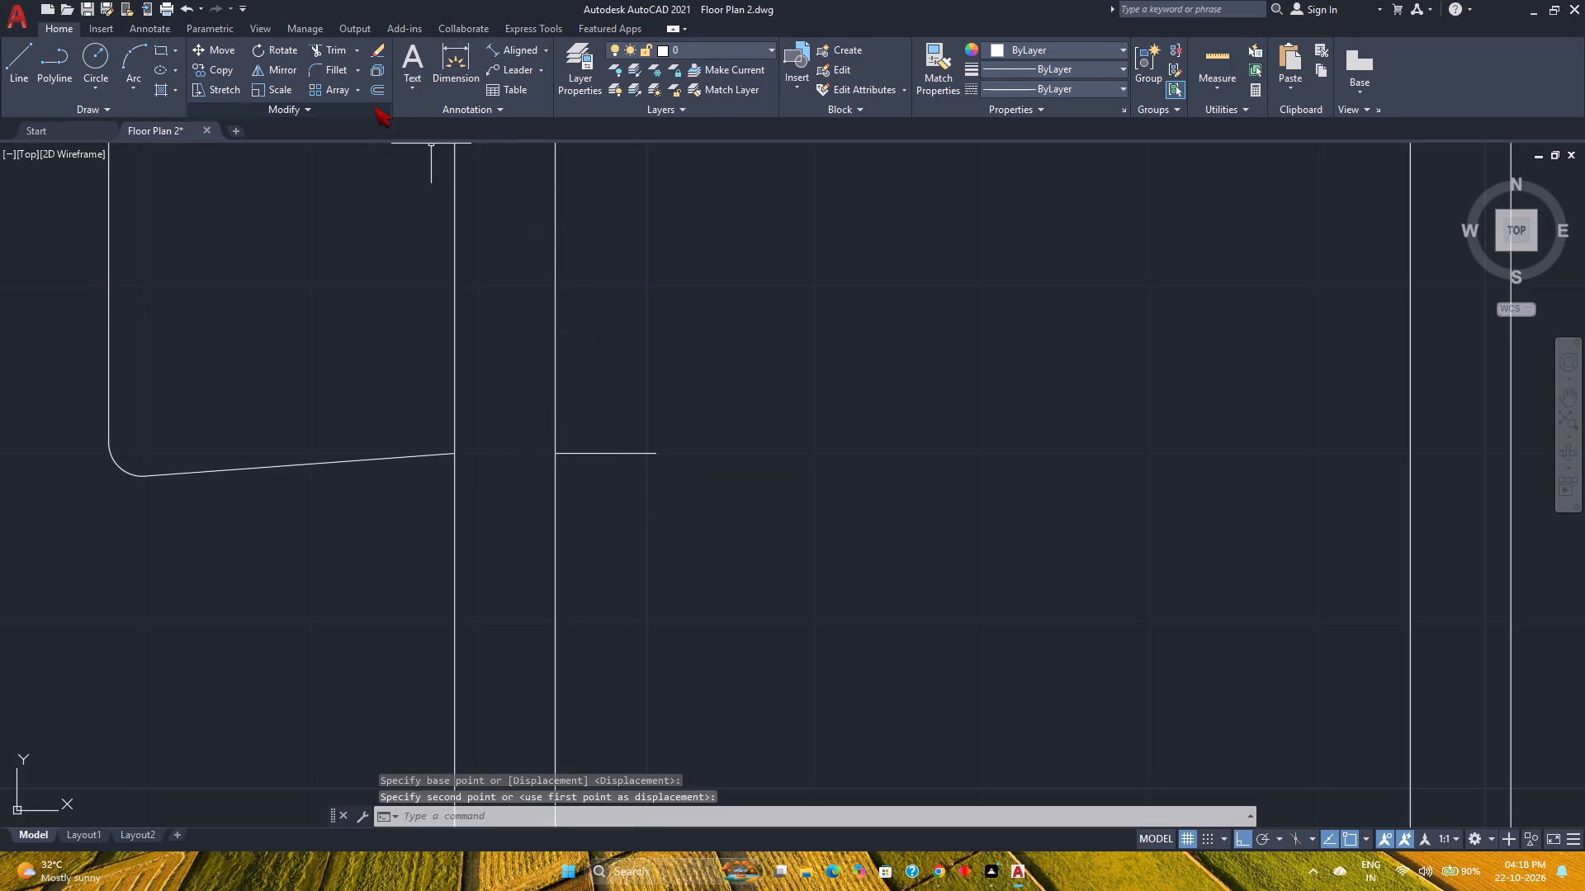
Offset the short passage line 6" south to form the second face of the new cross wall.
{"action": "left_click", "coordinate": [379, 93]}
{"action": "key", "text": "6"}
{"action": "key", "text": "Return"}
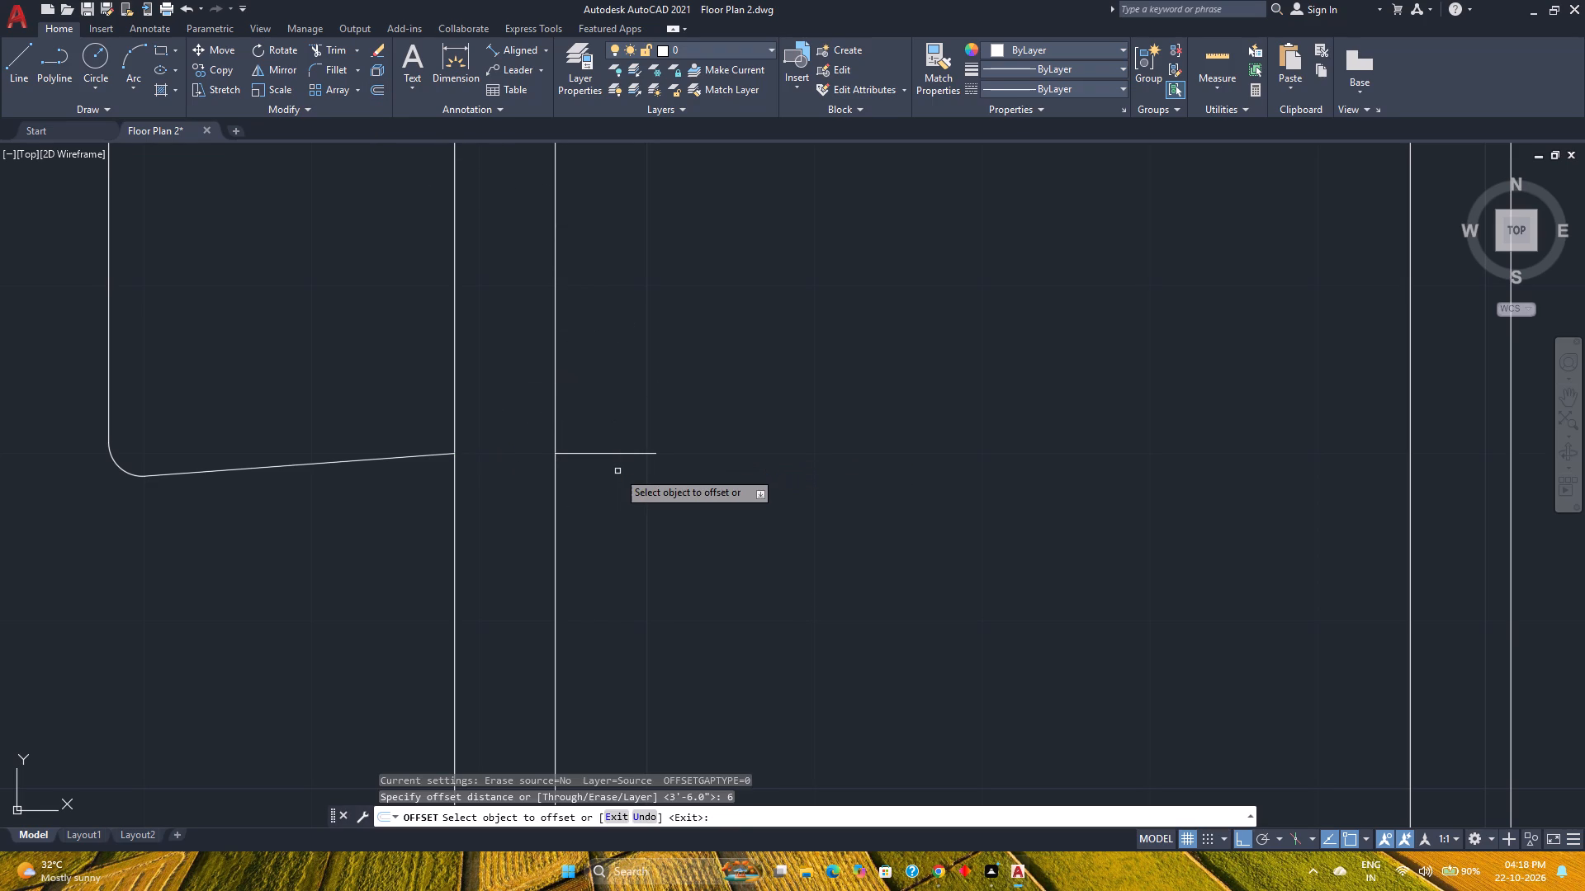
{"action": "left_click", "coordinate": [631, 454]}
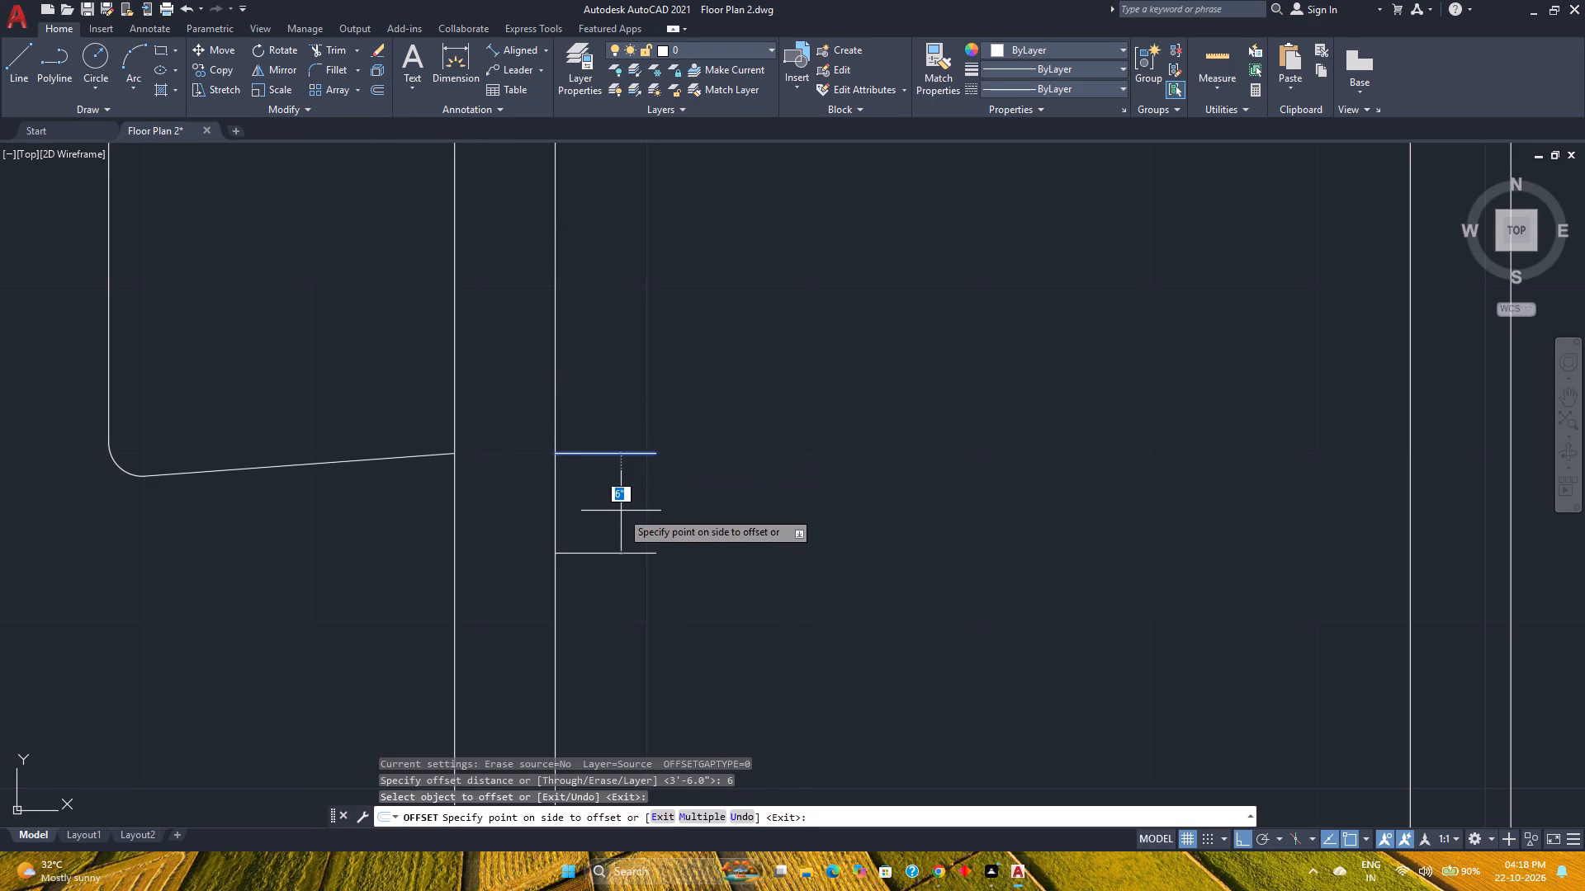
{"action": "left_click", "coordinate": [621, 511]}
{"action": "scroll", "coordinate": [621, 511], "scroll_direction": "down", "scroll_amount": 3}
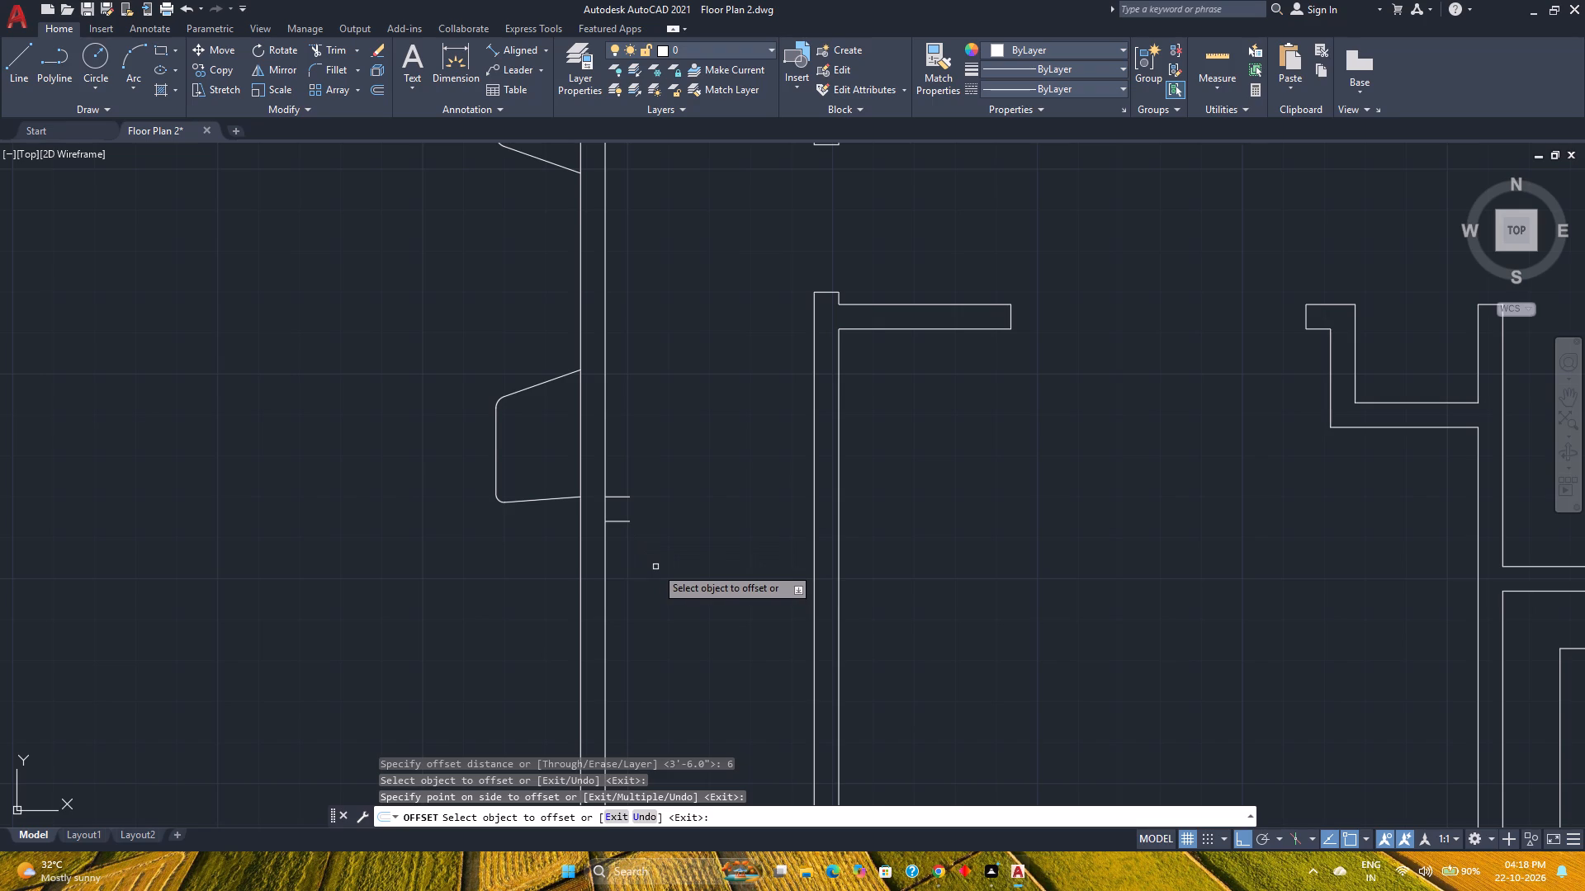
{"action": "key", "text": "Escape"}
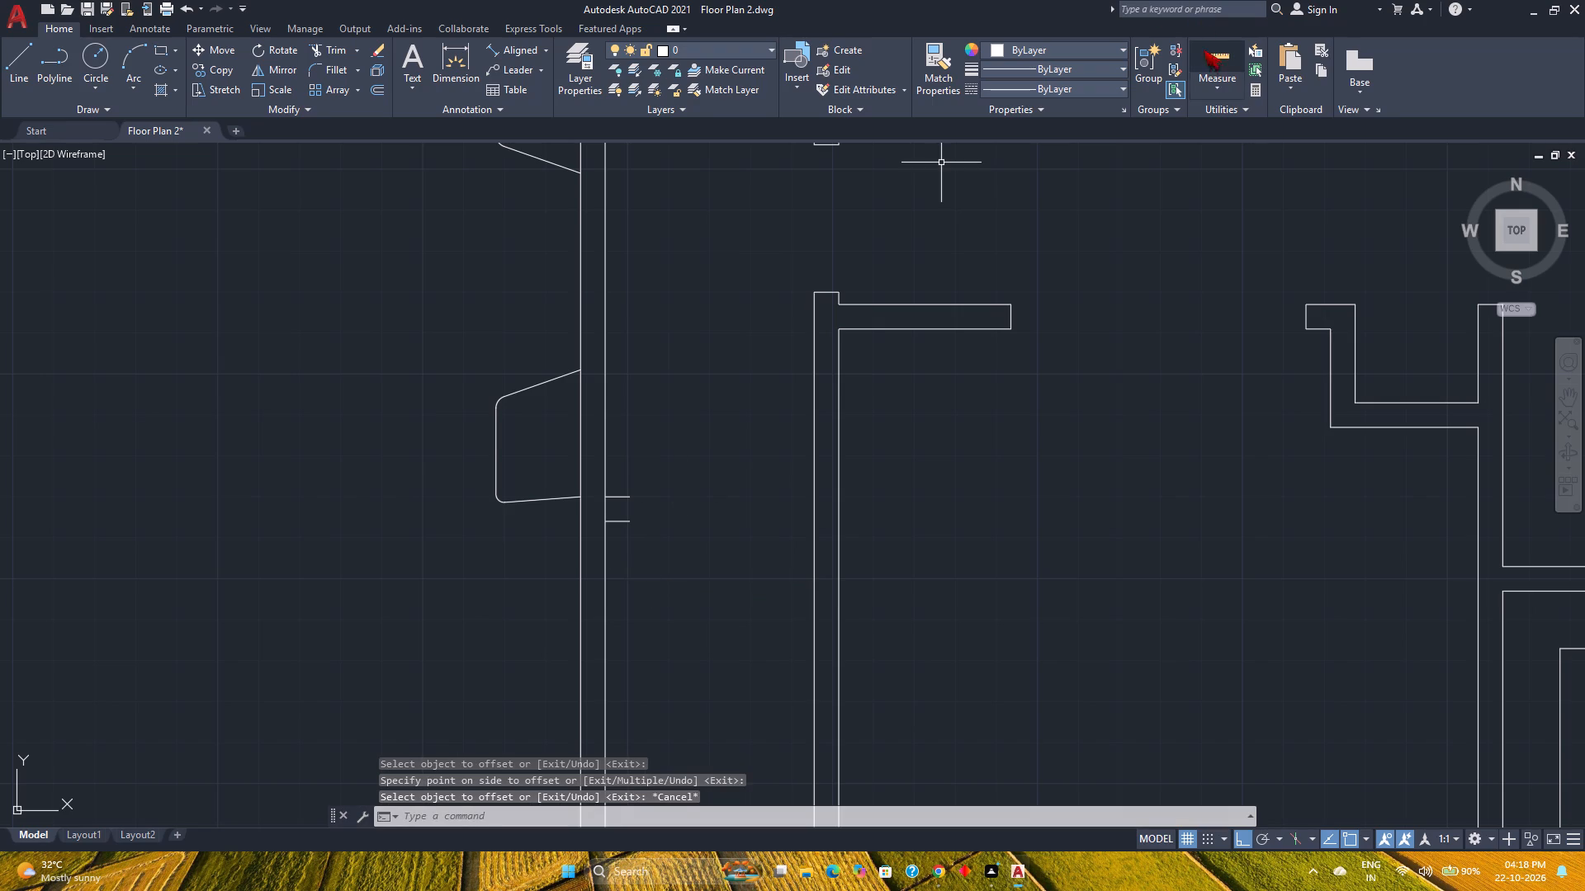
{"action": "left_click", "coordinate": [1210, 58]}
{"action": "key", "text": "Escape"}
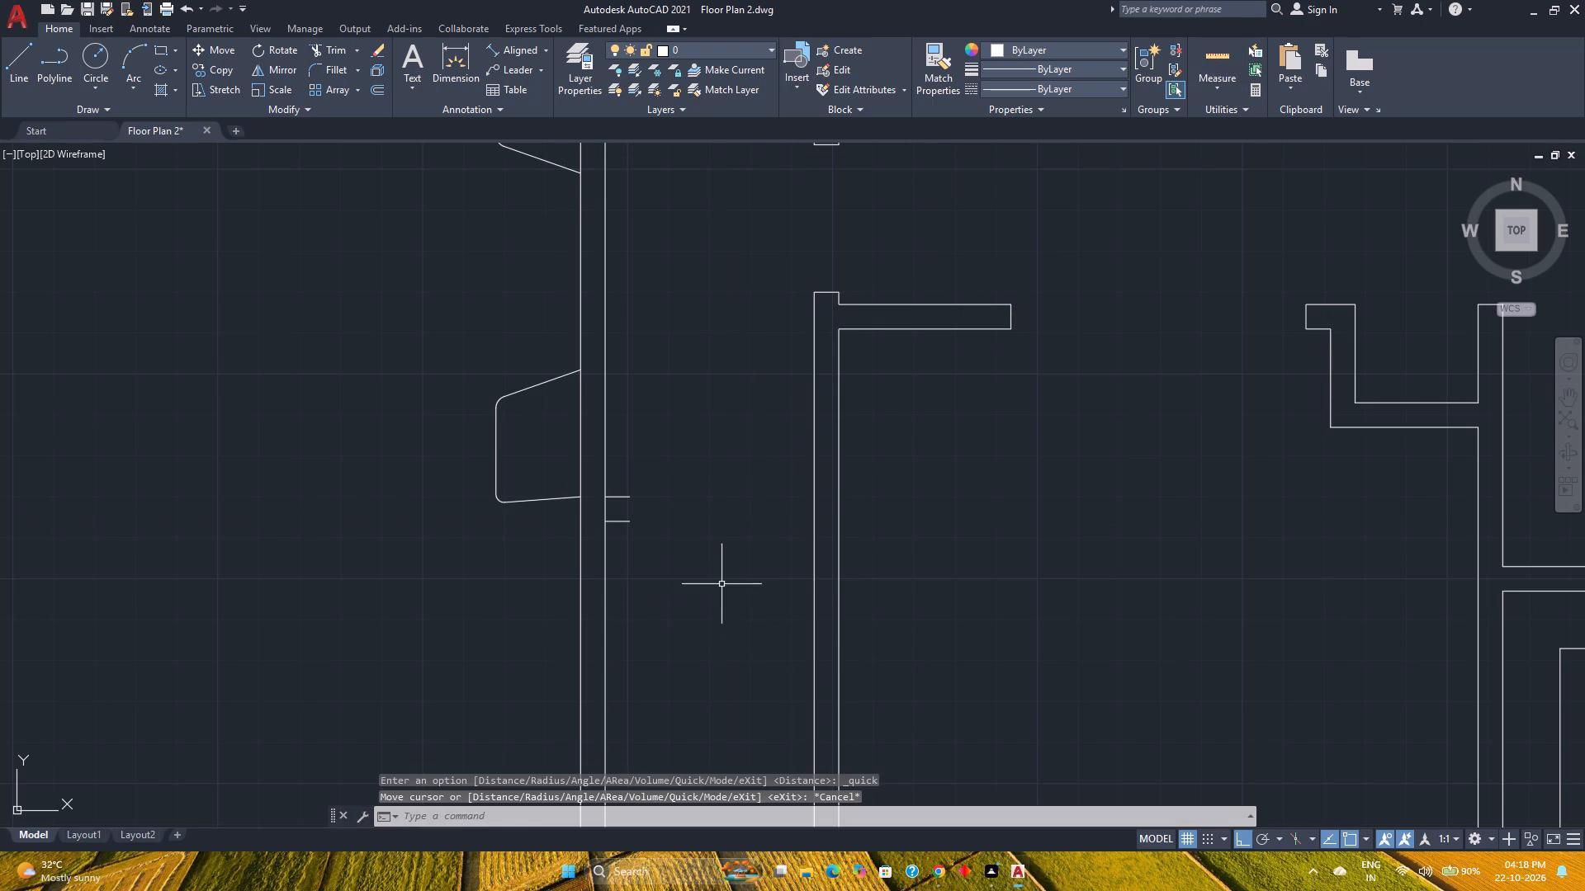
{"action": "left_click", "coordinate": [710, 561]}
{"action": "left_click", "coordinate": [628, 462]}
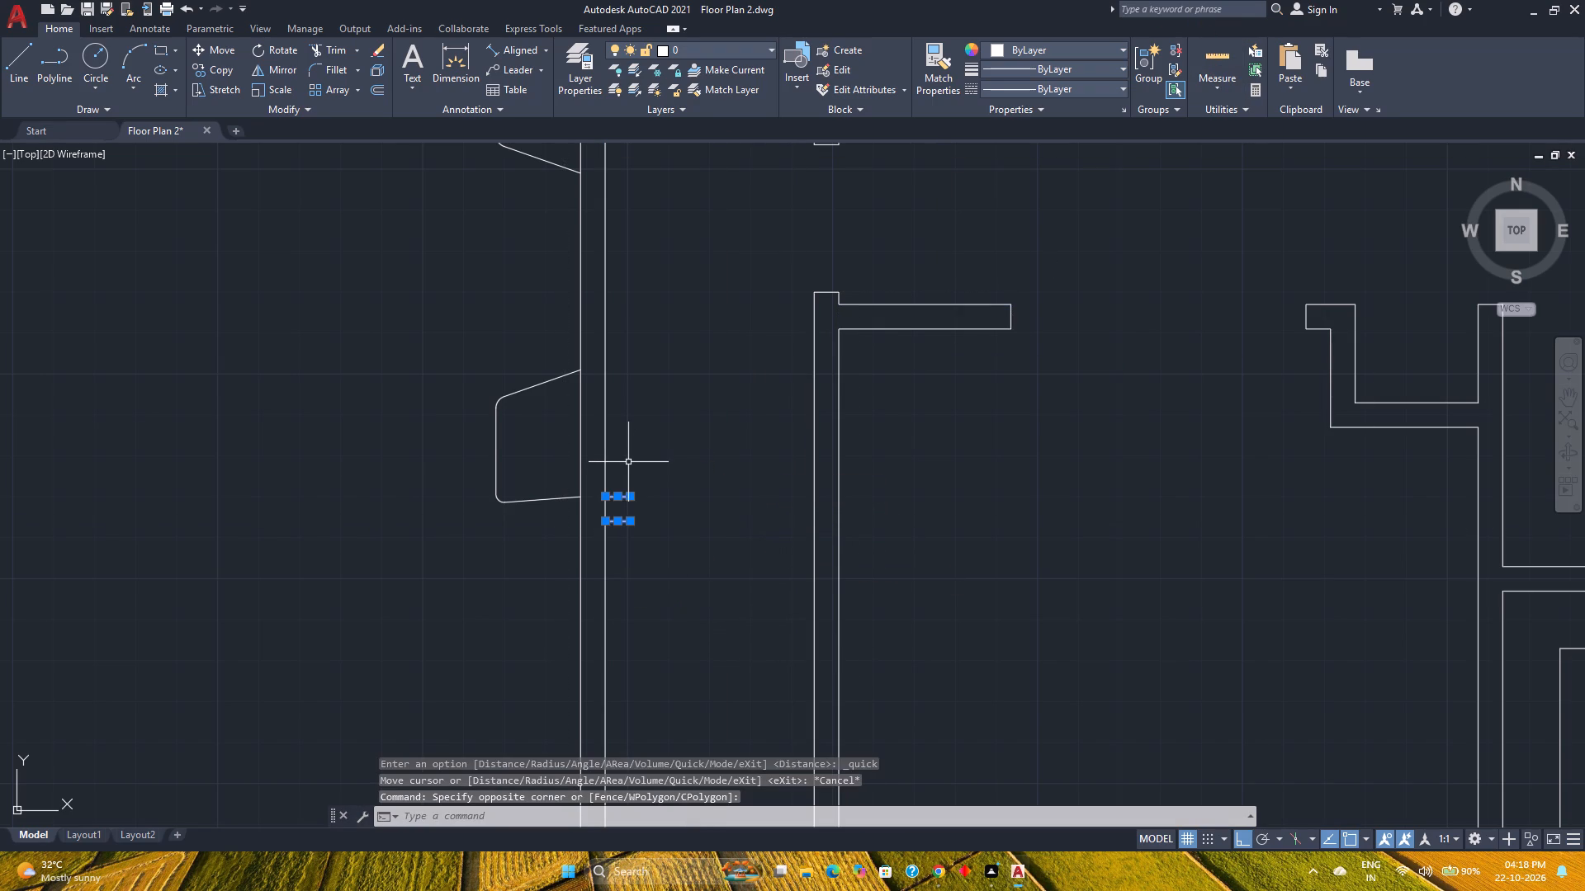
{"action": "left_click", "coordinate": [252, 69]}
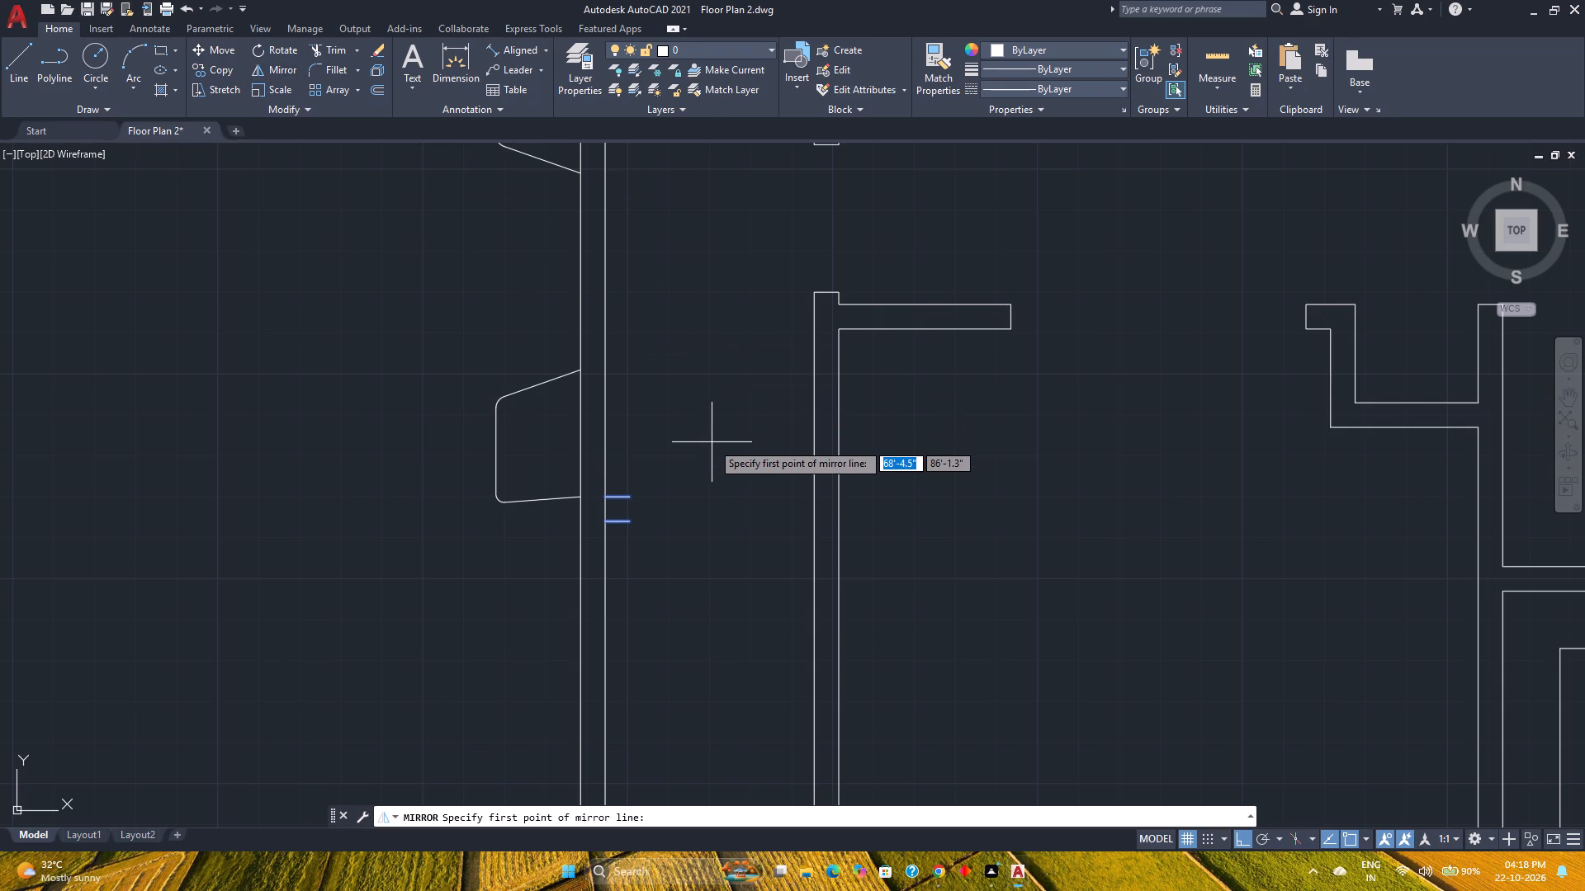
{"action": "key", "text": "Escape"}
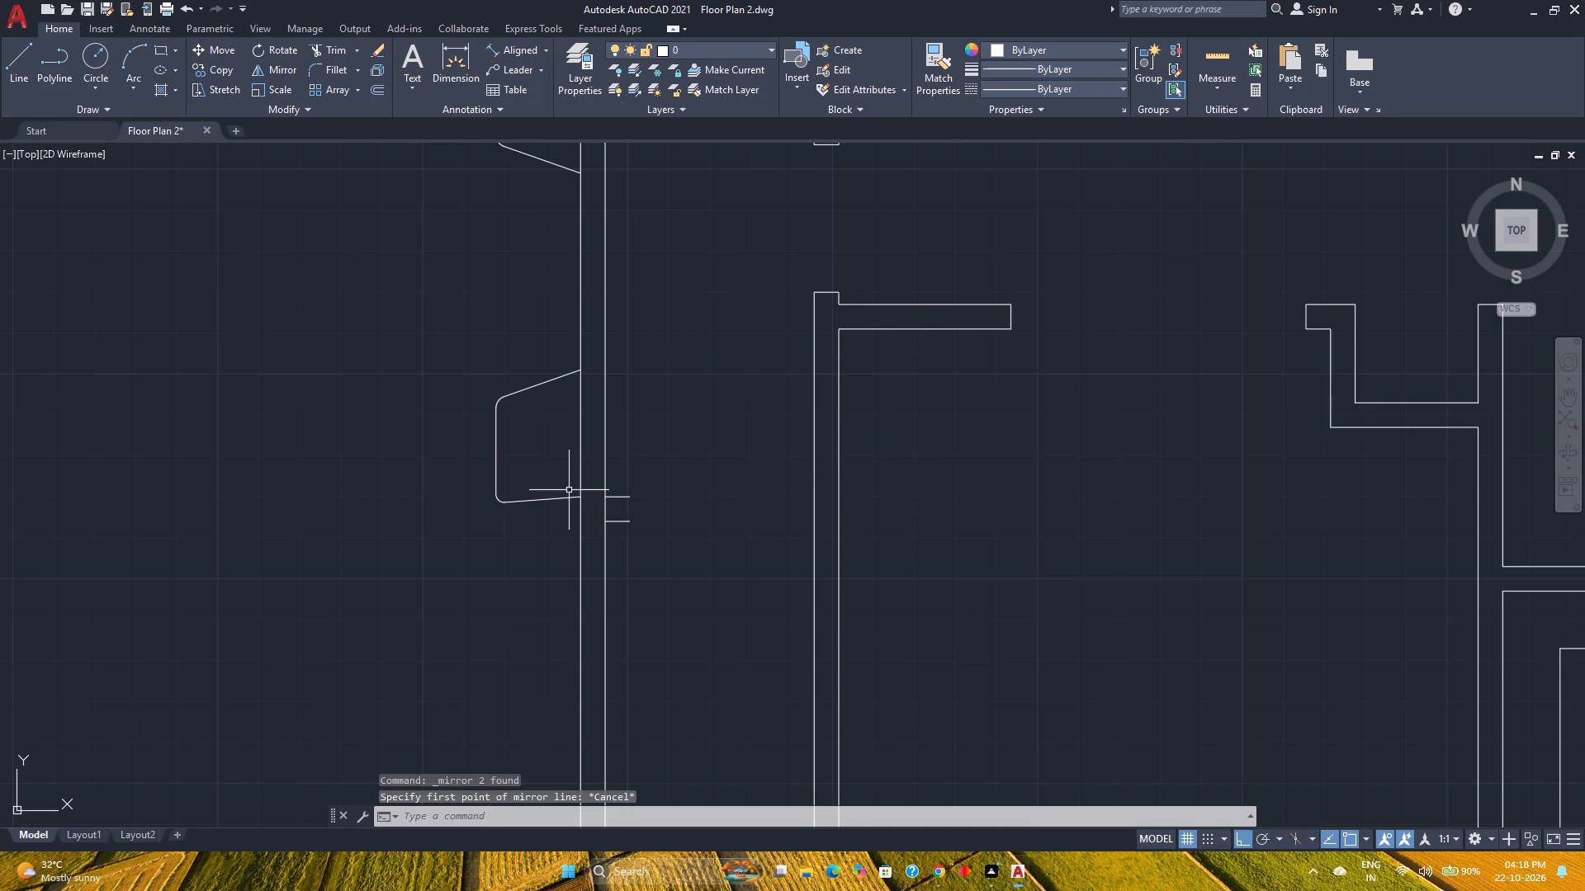
Extend both short lines east to the opposite passage wall.
{"action": "type", "text": "ex"}
{"action": "key", "text": "Return"}
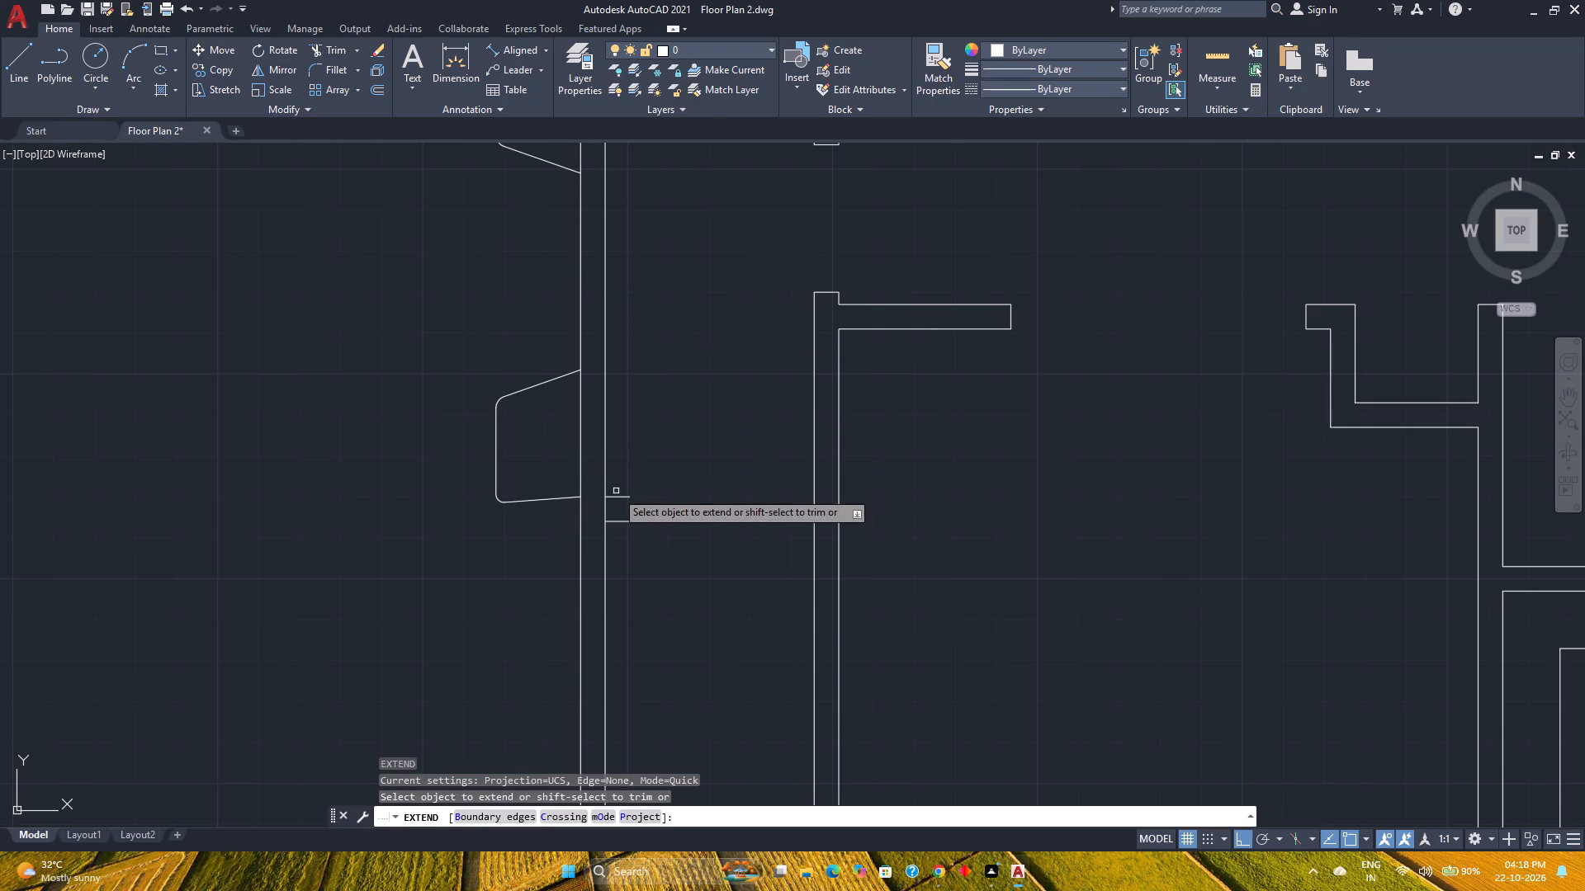
{"action": "left_click", "coordinate": [616, 490]}
{"action": "left_click", "coordinate": [635, 539]}
{"action": "key", "text": "Escape"}
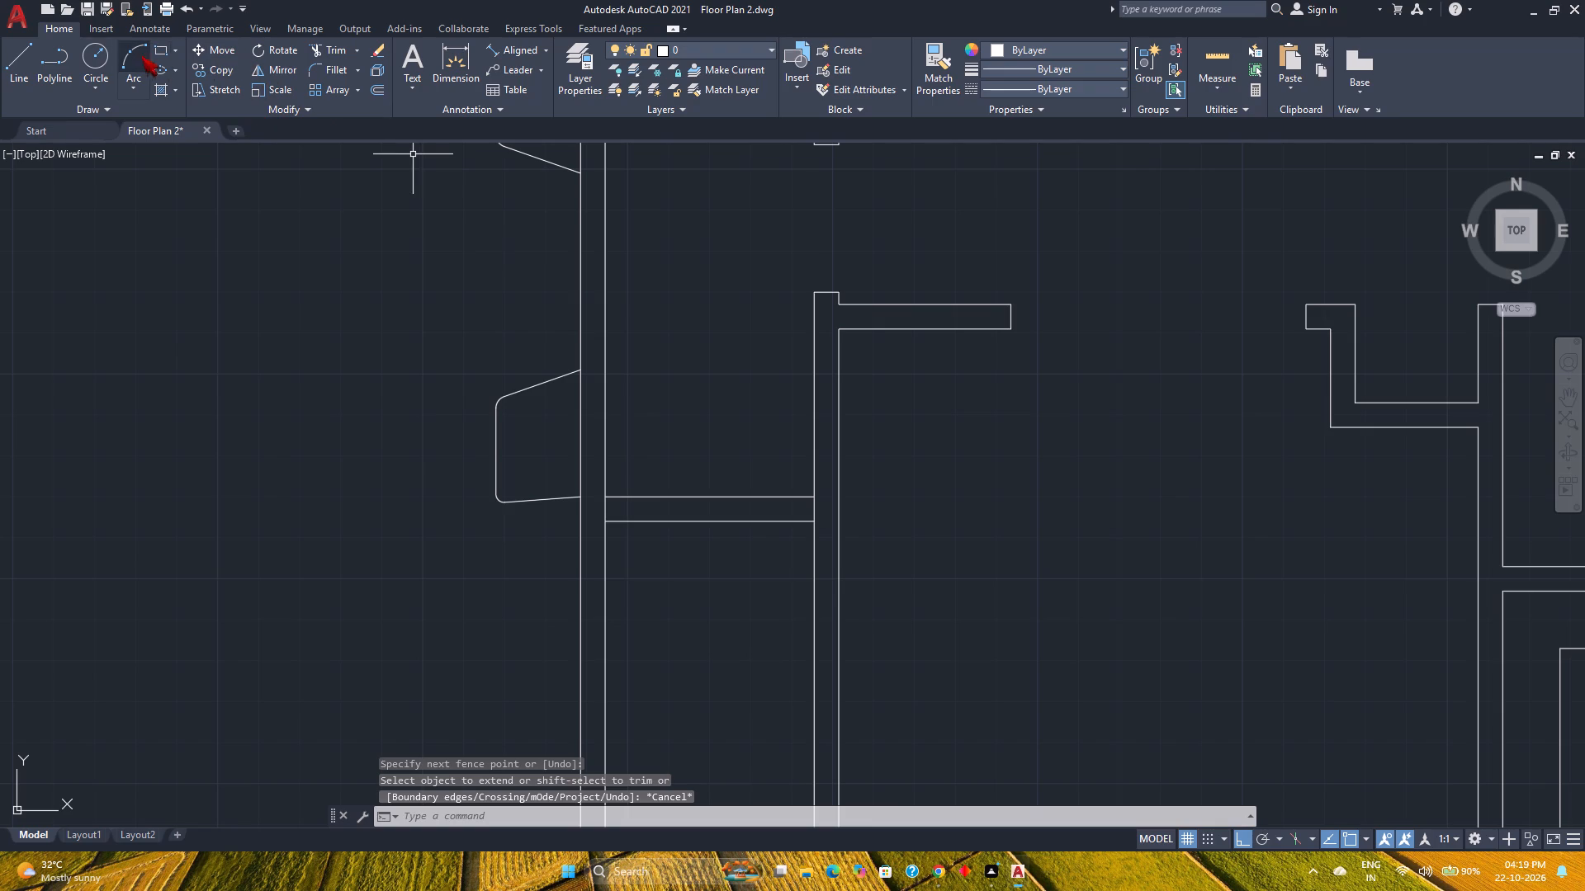
Draw a vertical line down the fireplace wall's east face from the upper cross-wall line, stopping just short of the lower one.
{"action": "left_click", "coordinate": [27, 65]}
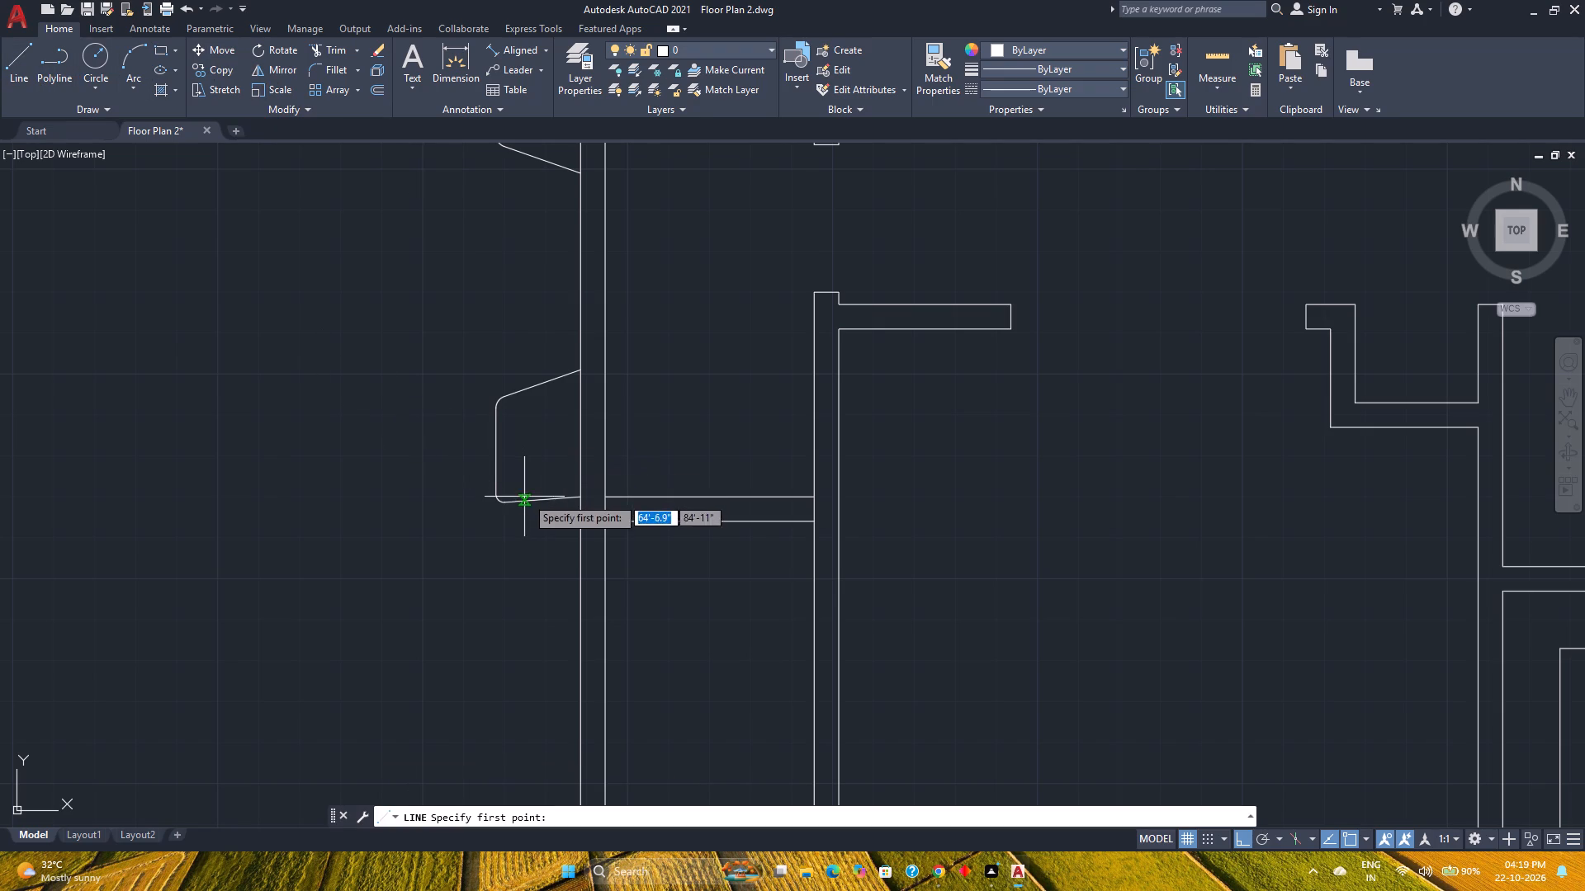
{"action": "scroll", "coordinate": [603, 508], "scroll_direction": "up", "scroll_amount": 3}
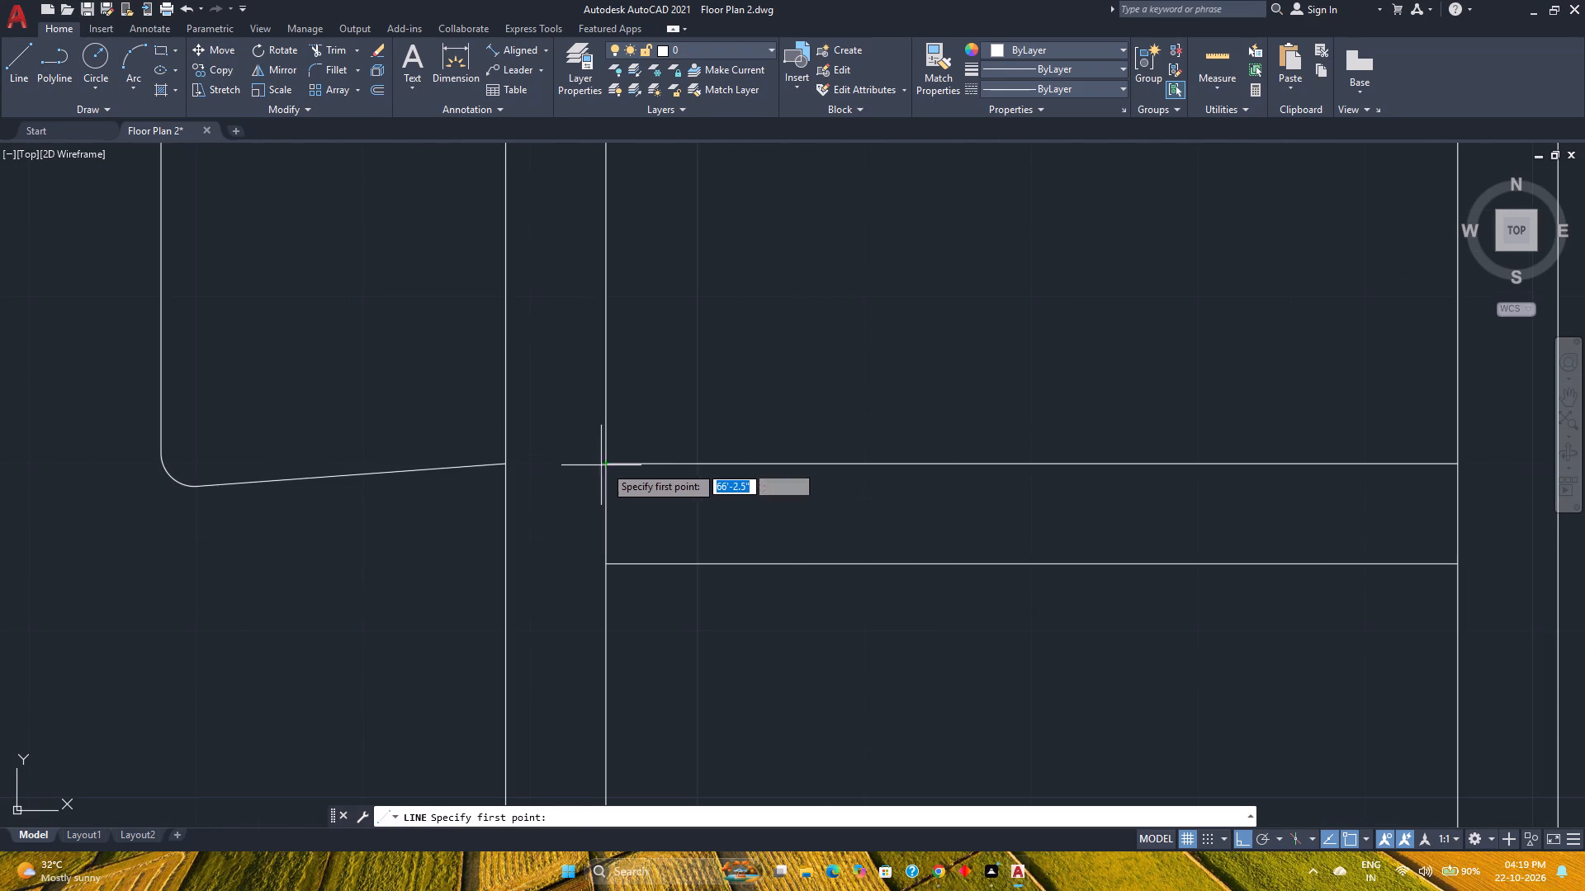
{"action": "left_click", "coordinate": [609, 465]}
{"action": "left_click", "coordinate": [603, 556]}
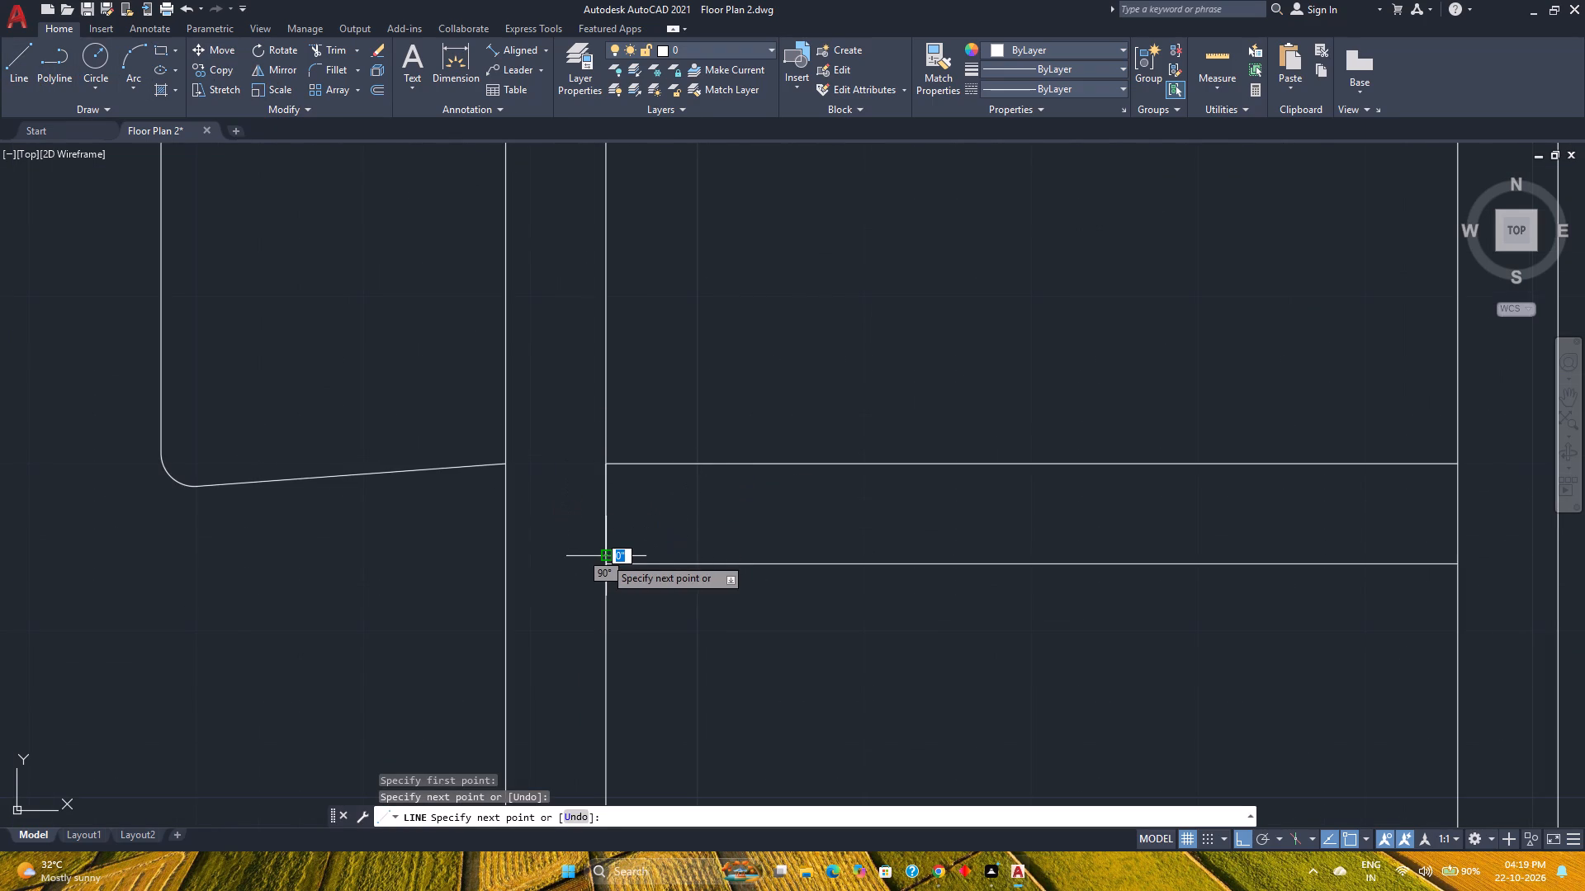
{"action": "key", "text": "Escape"}
Move the short vertical line 6" east to mark the west jamb of the passage opening.
{"action": "left_click", "coordinate": [626, 521]}
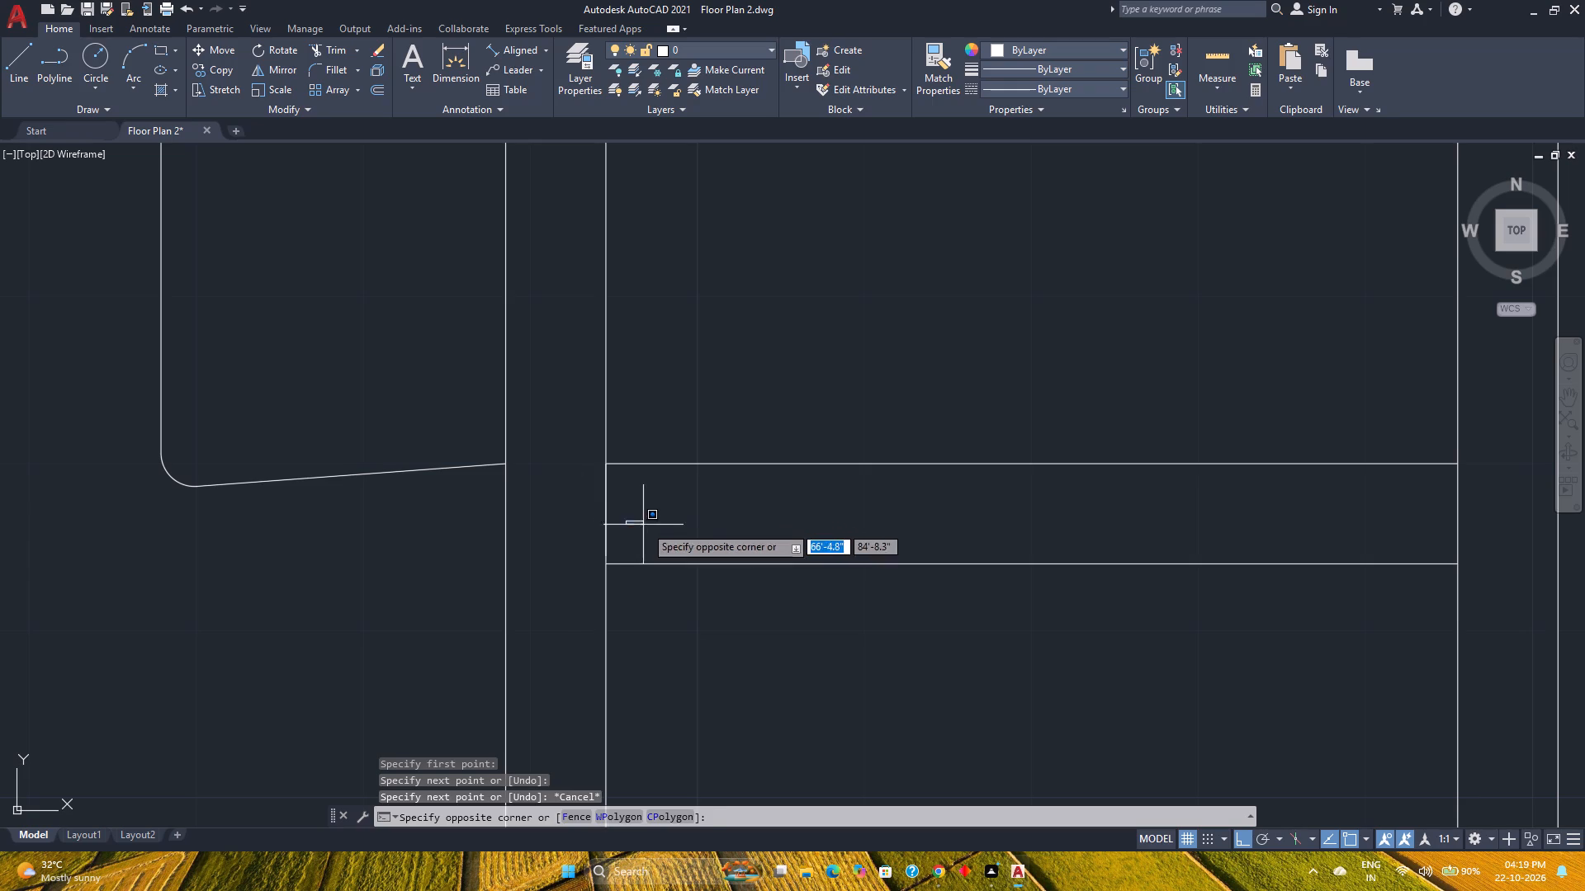
{"action": "left_click", "coordinate": [650, 530]}
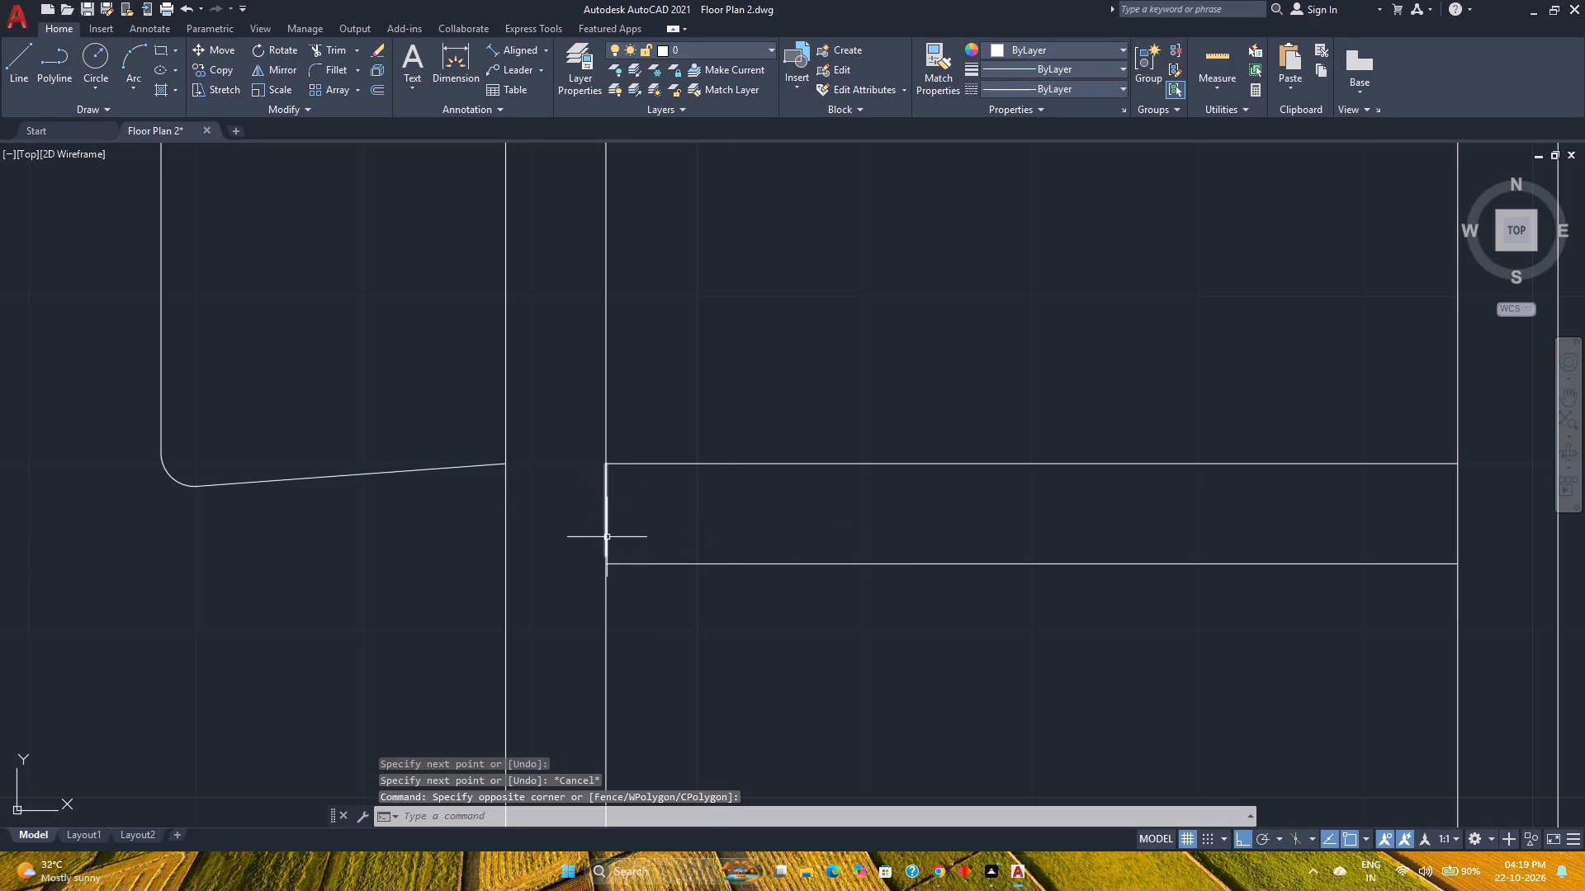
{"action": "left_click", "coordinate": [607, 536]}
{"action": "key", "text": "m"}
{"action": "key", "text": "Return"}
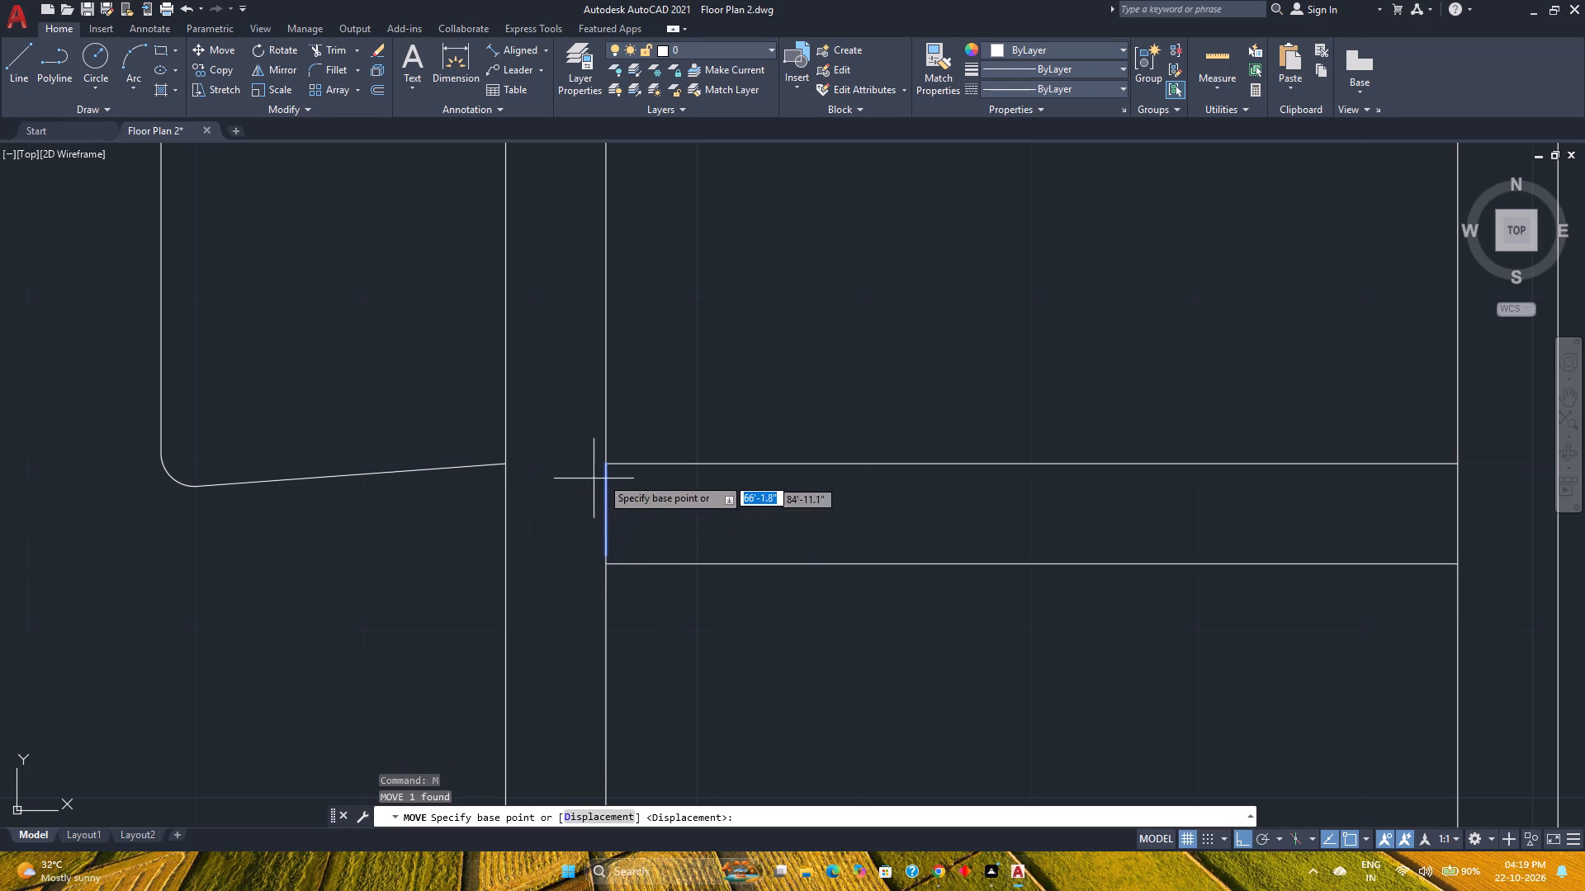
{"action": "left_click", "coordinate": [610, 466]}
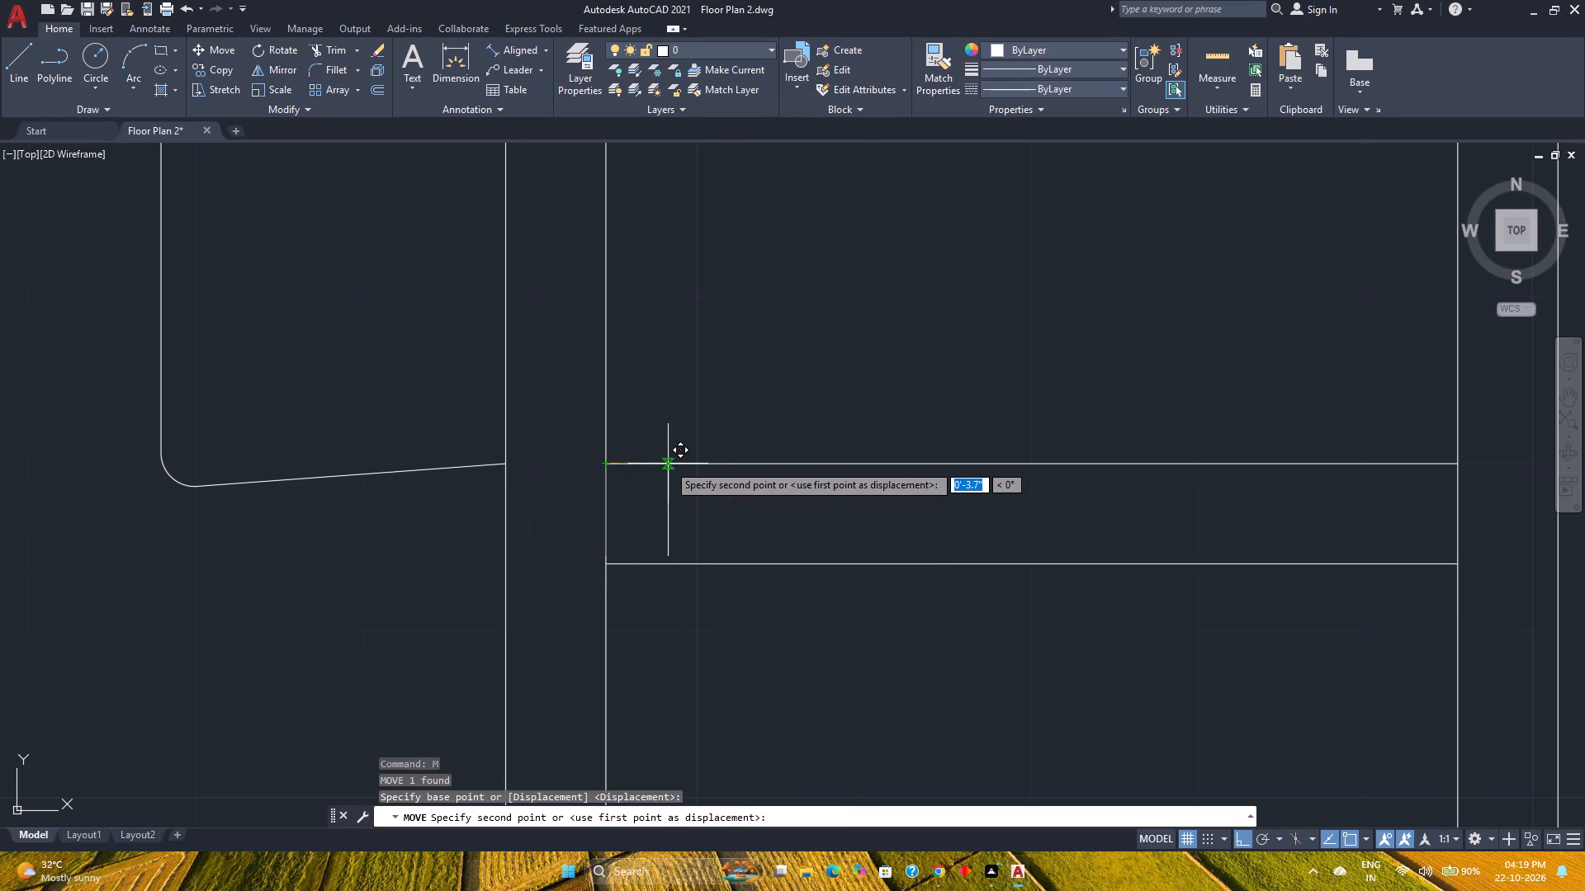
{"action": "key", "text": "6"}
{"action": "key", "text": "Return"}
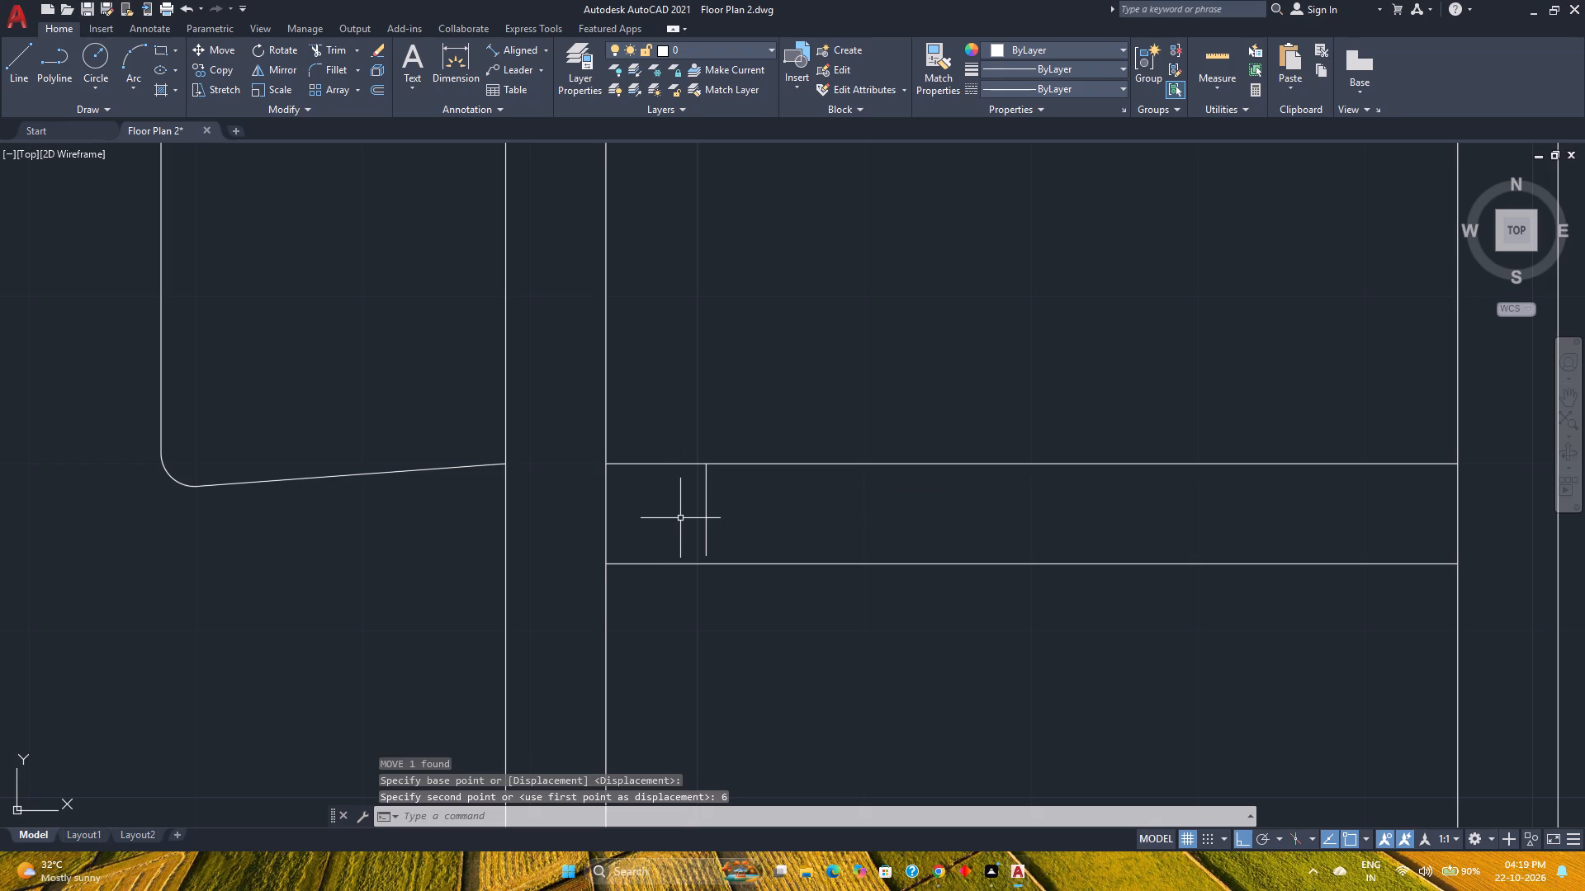
Extend the short vertical jamb line down to the lower cross-wall line.
{"action": "type", "text": "ex"}
{"action": "key", "text": "Return"}
{"action": "left_click", "coordinate": [681, 518]}
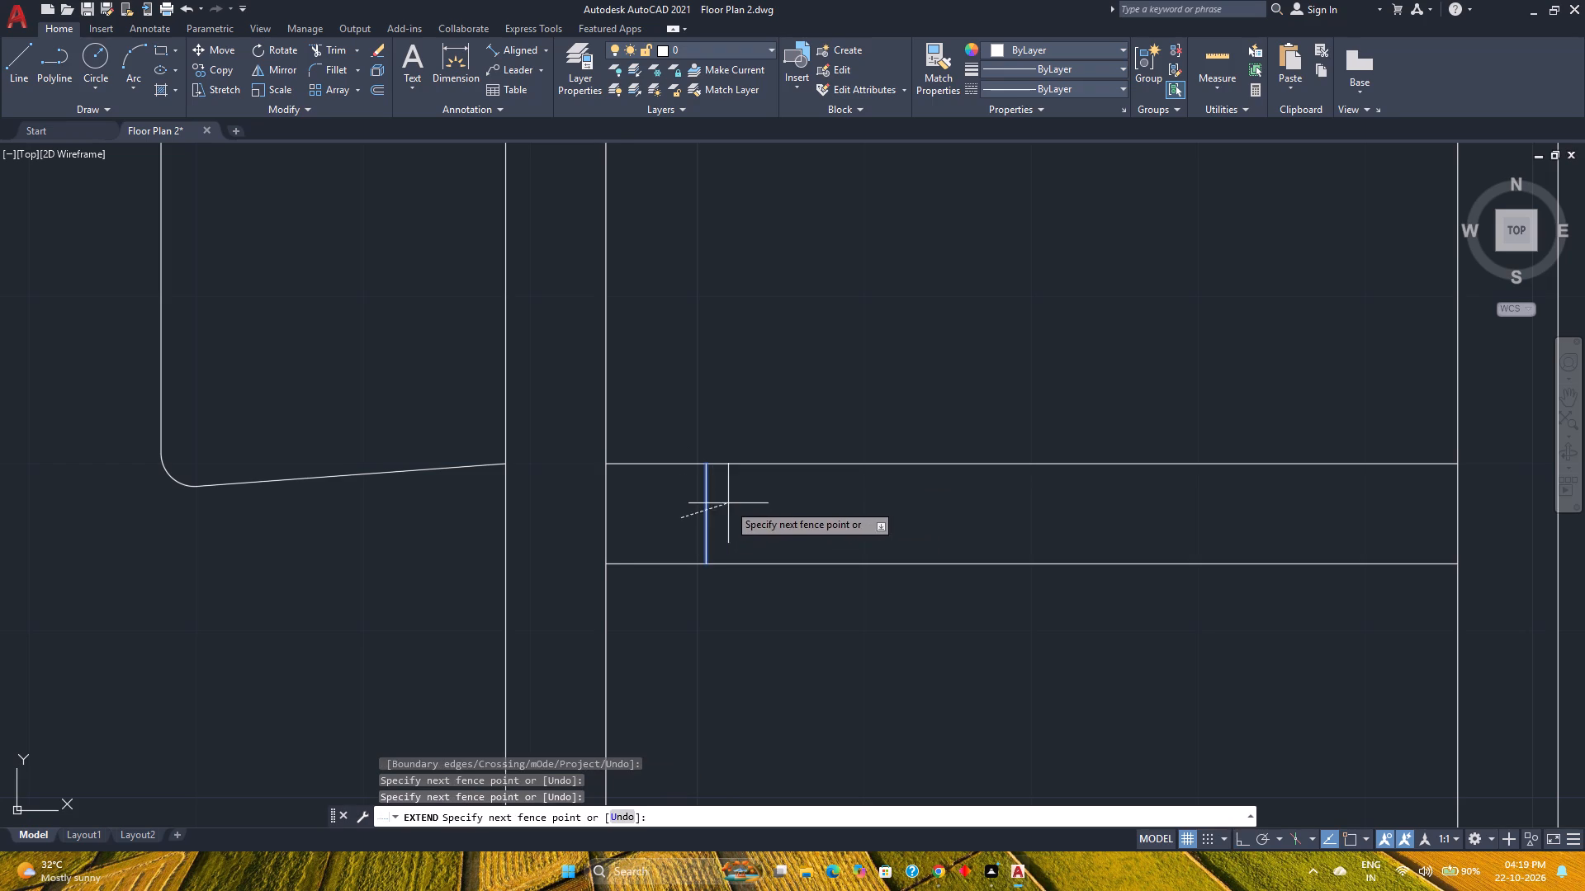
{"action": "left_click", "coordinate": [729, 503]}
{"action": "key", "text": "Escape"}
Mirror the west jamb line about the vertical axis through the cross wall's midpoint, keeping the original.
{"action": "left_click", "coordinate": [731, 503]}
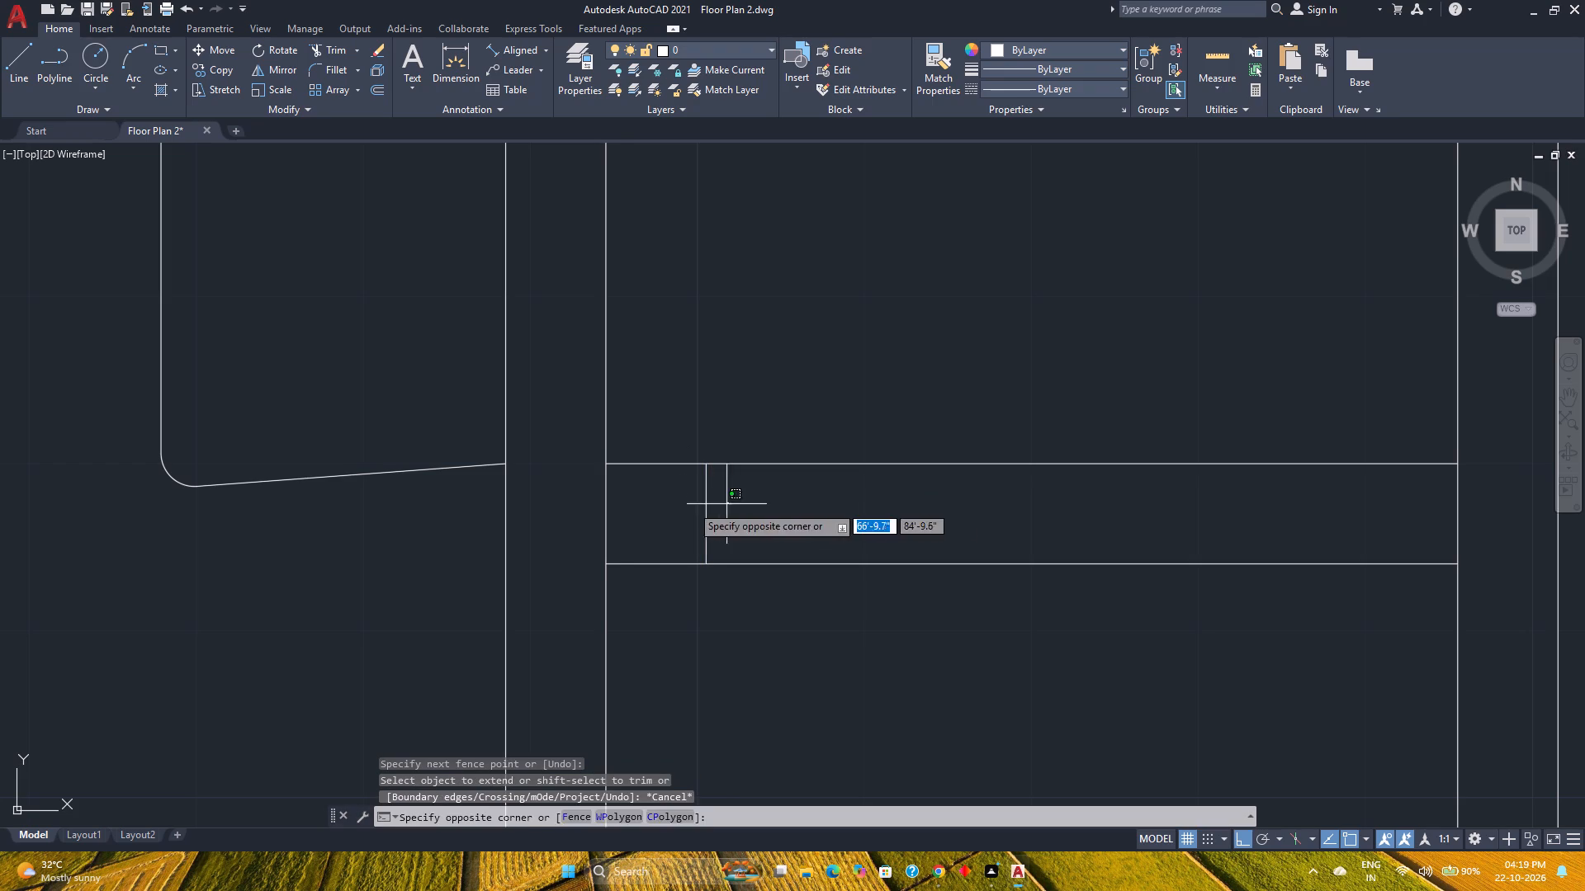
{"action": "left_click", "coordinate": [663, 500]}
{"action": "left_click", "coordinate": [291, 72]}
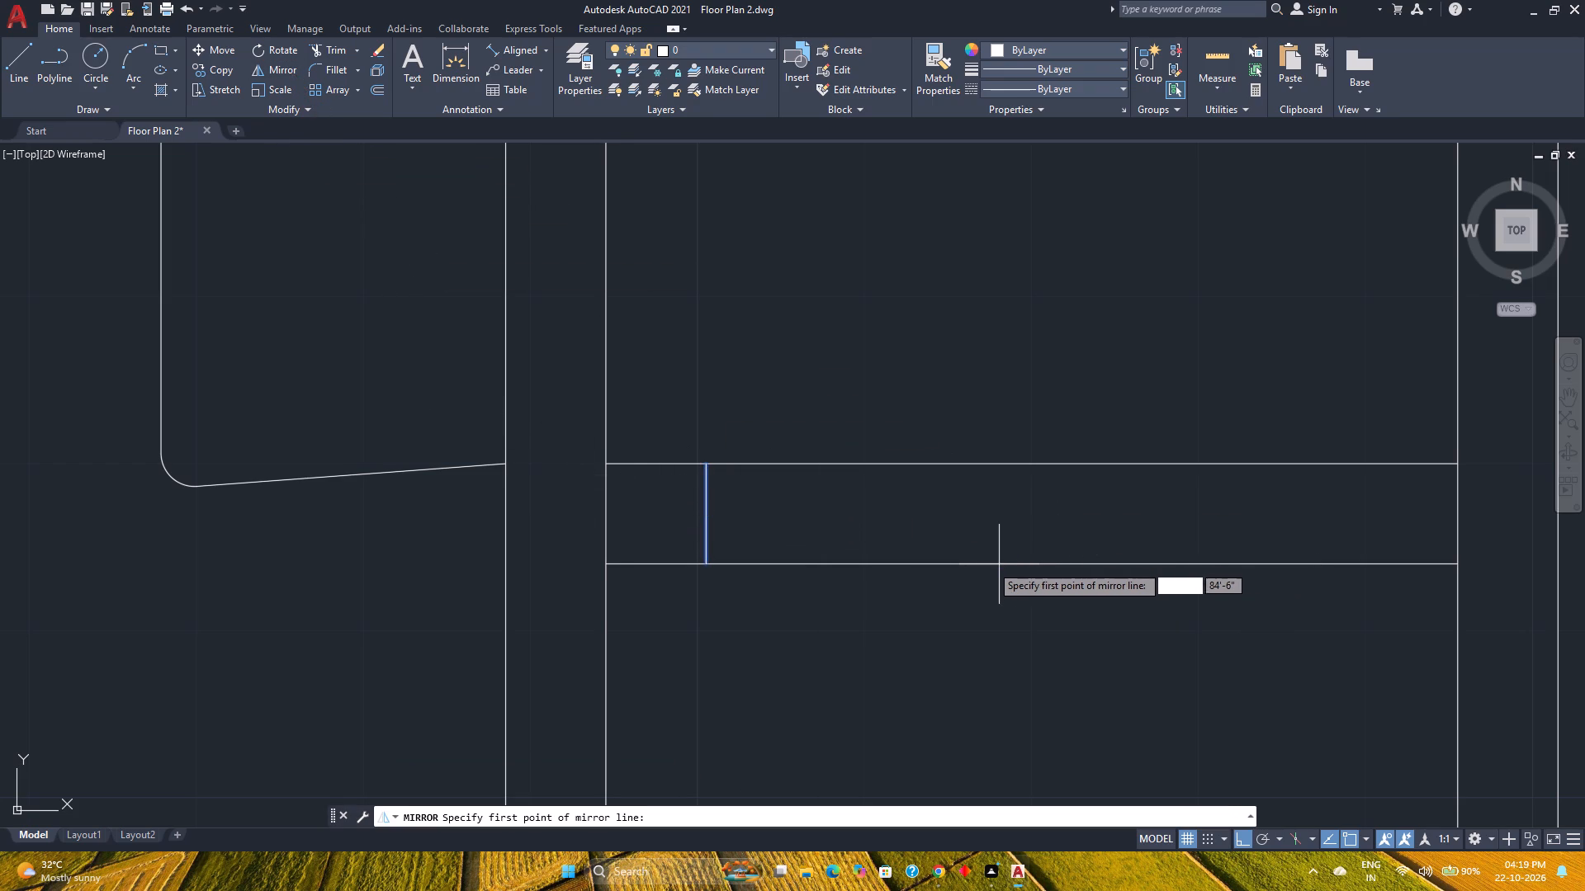
{"action": "left_click", "coordinate": [1029, 469]}
{"action": "left_click", "coordinate": [1054, 550]}
{"action": "left_click_drag", "start_coordinate": [1081, 608], "coordinate": [1054, 550]}
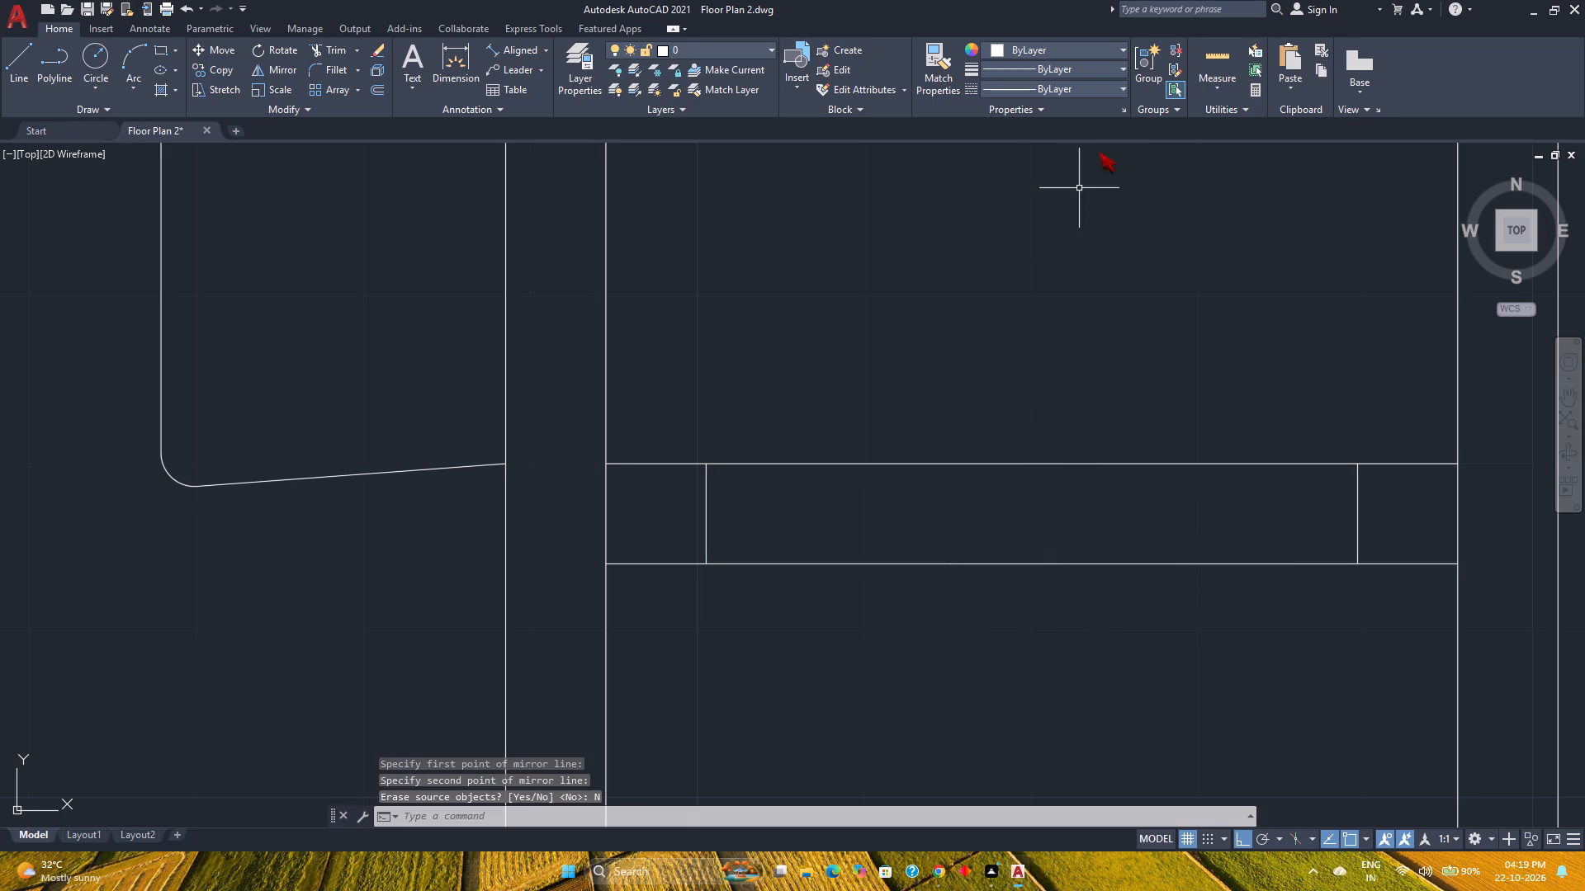
Measure the clear width between the two jambs of the passage opening.
{"action": "left_click", "coordinate": [1225, 54]}
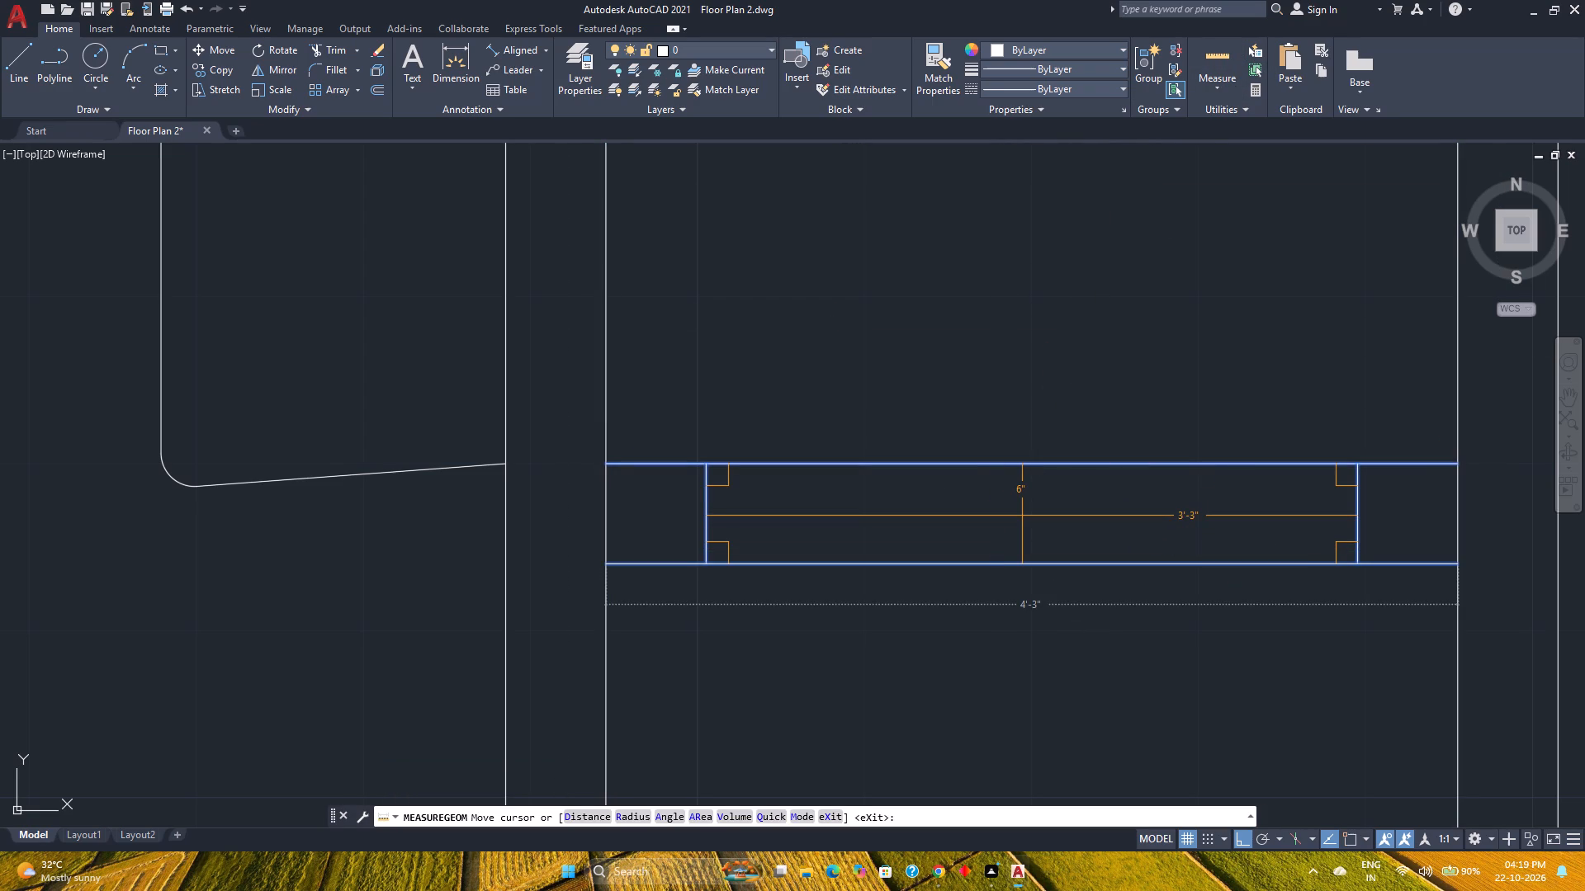
{"action": "key", "text": "Escape"}
Trim the cross-wall lines between the jambs and the passage wall face segments inside both wall stubs.
{"action": "type", "text": "tr"}
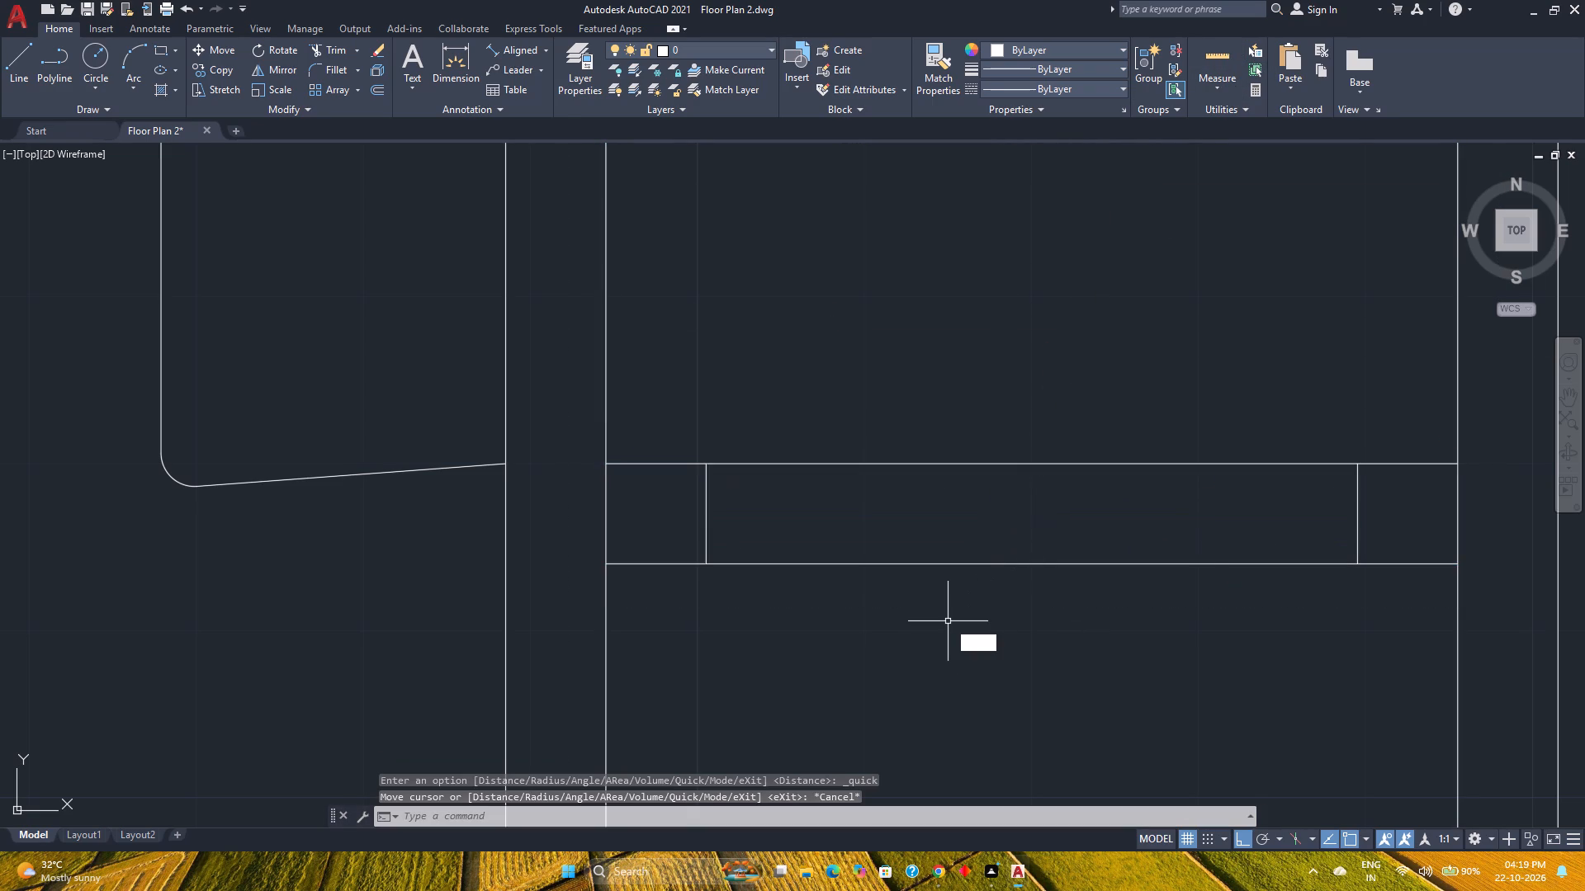
{"action": "key", "text": "Return"}
{"action": "left_click", "coordinate": [975, 403]}
{"action": "left_click", "coordinate": [1010, 629]}
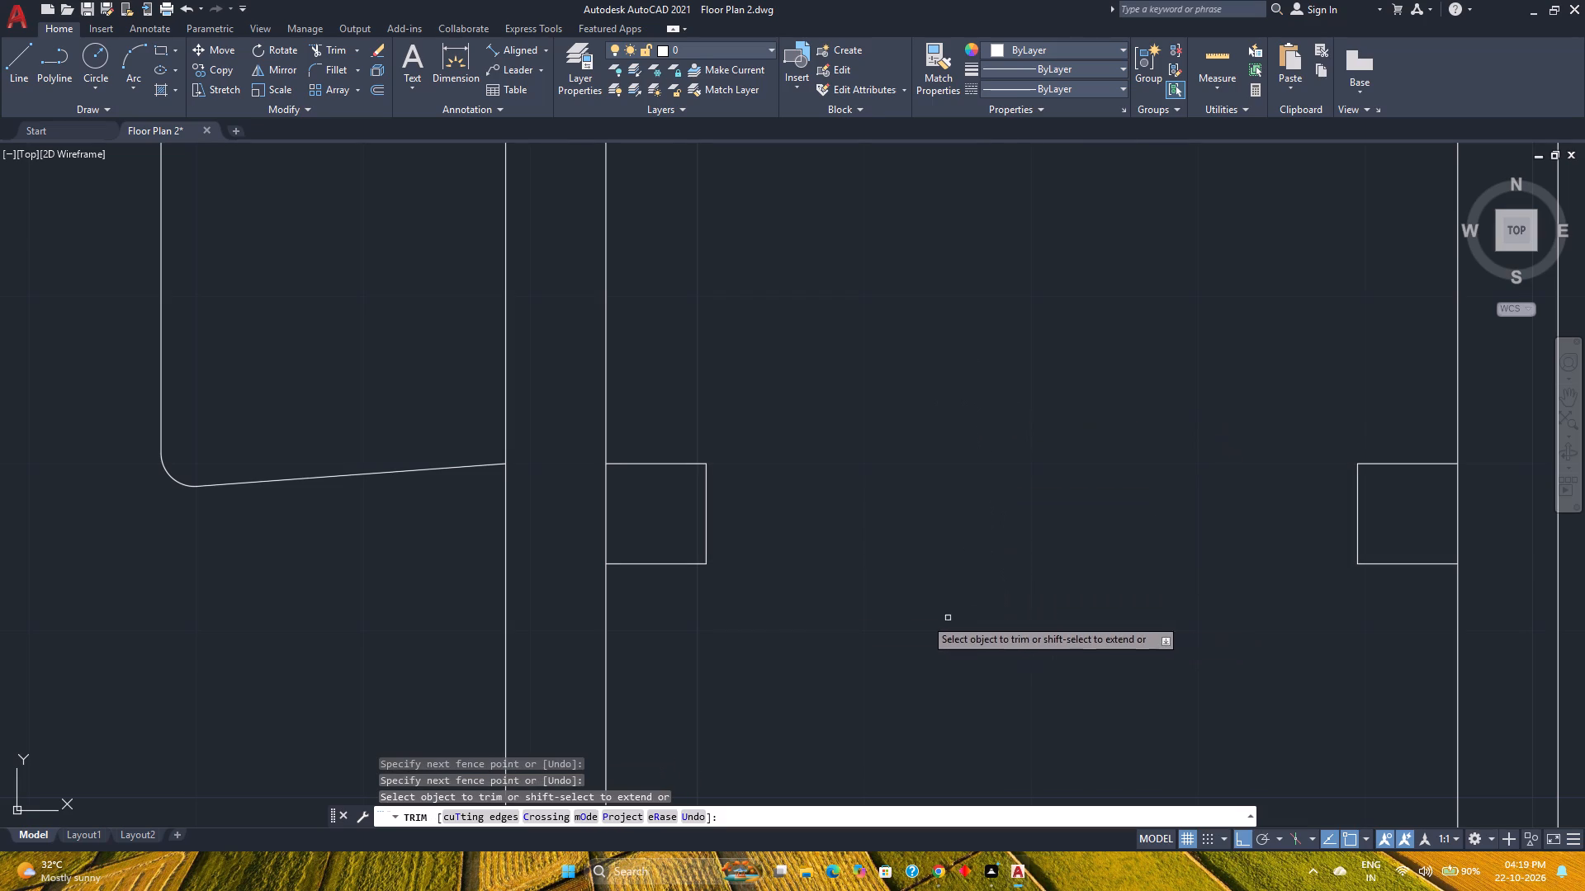
{"action": "left_click", "coordinate": [639, 510]}
{"action": "left_click", "coordinate": [586, 508]}
{"action": "left_click", "coordinate": [1450, 522]}
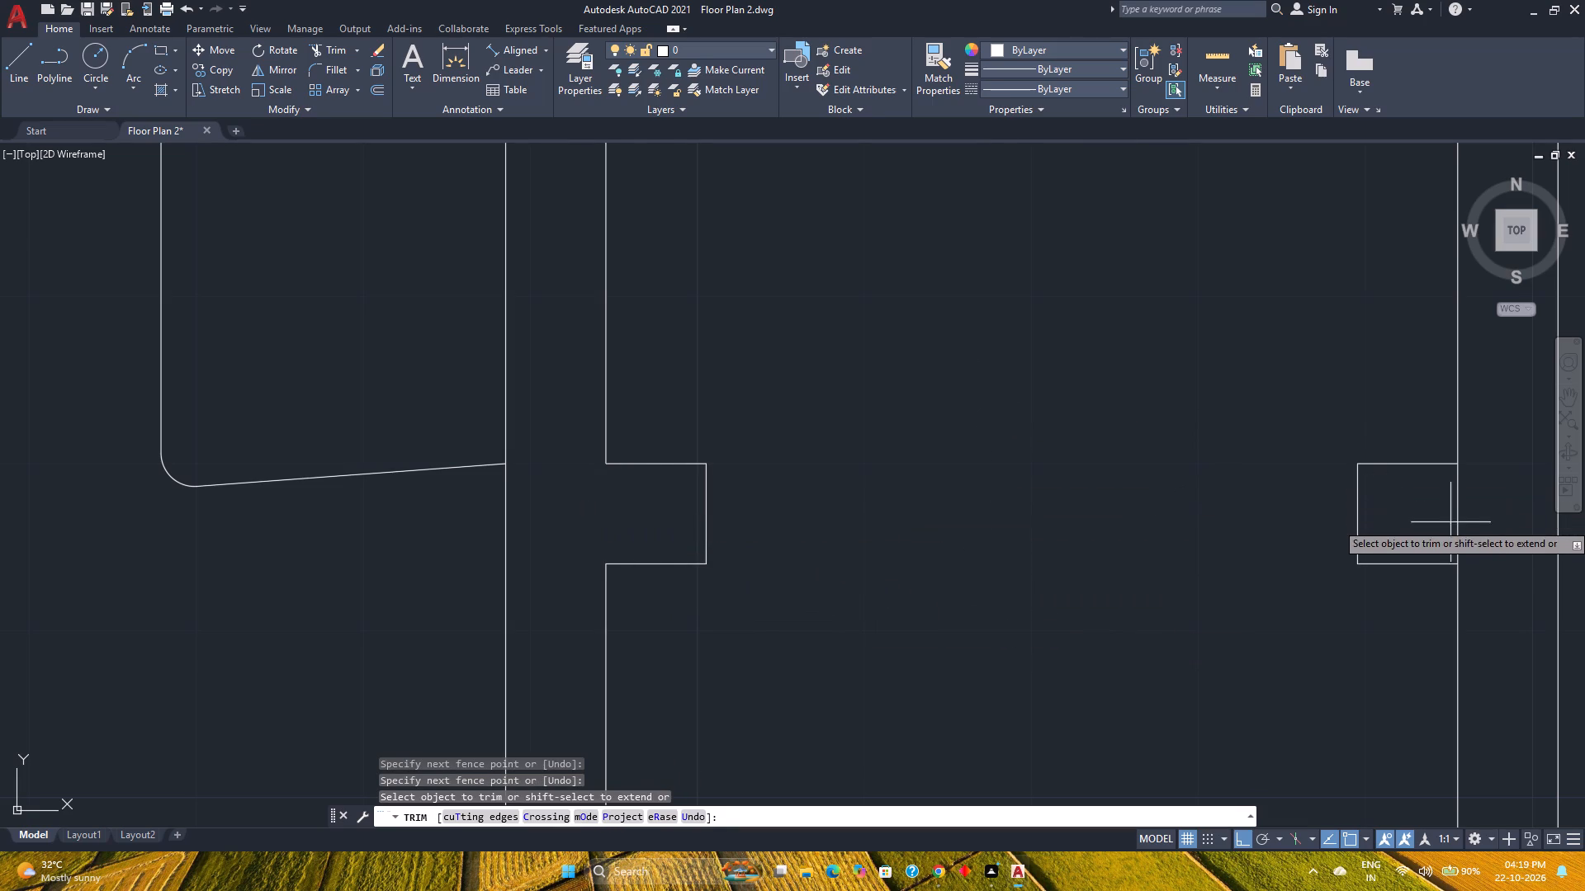
{"action": "left_click", "coordinate": [1487, 521]}
{"action": "key", "text": "Escape"}
Copy the angled door south of the passage by its hinge corner onto the upper corner of the opening's east jamb.
{"action": "scroll", "coordinate": [1091, 678], "scroll_direction": "down", "scroll_amount": 4}
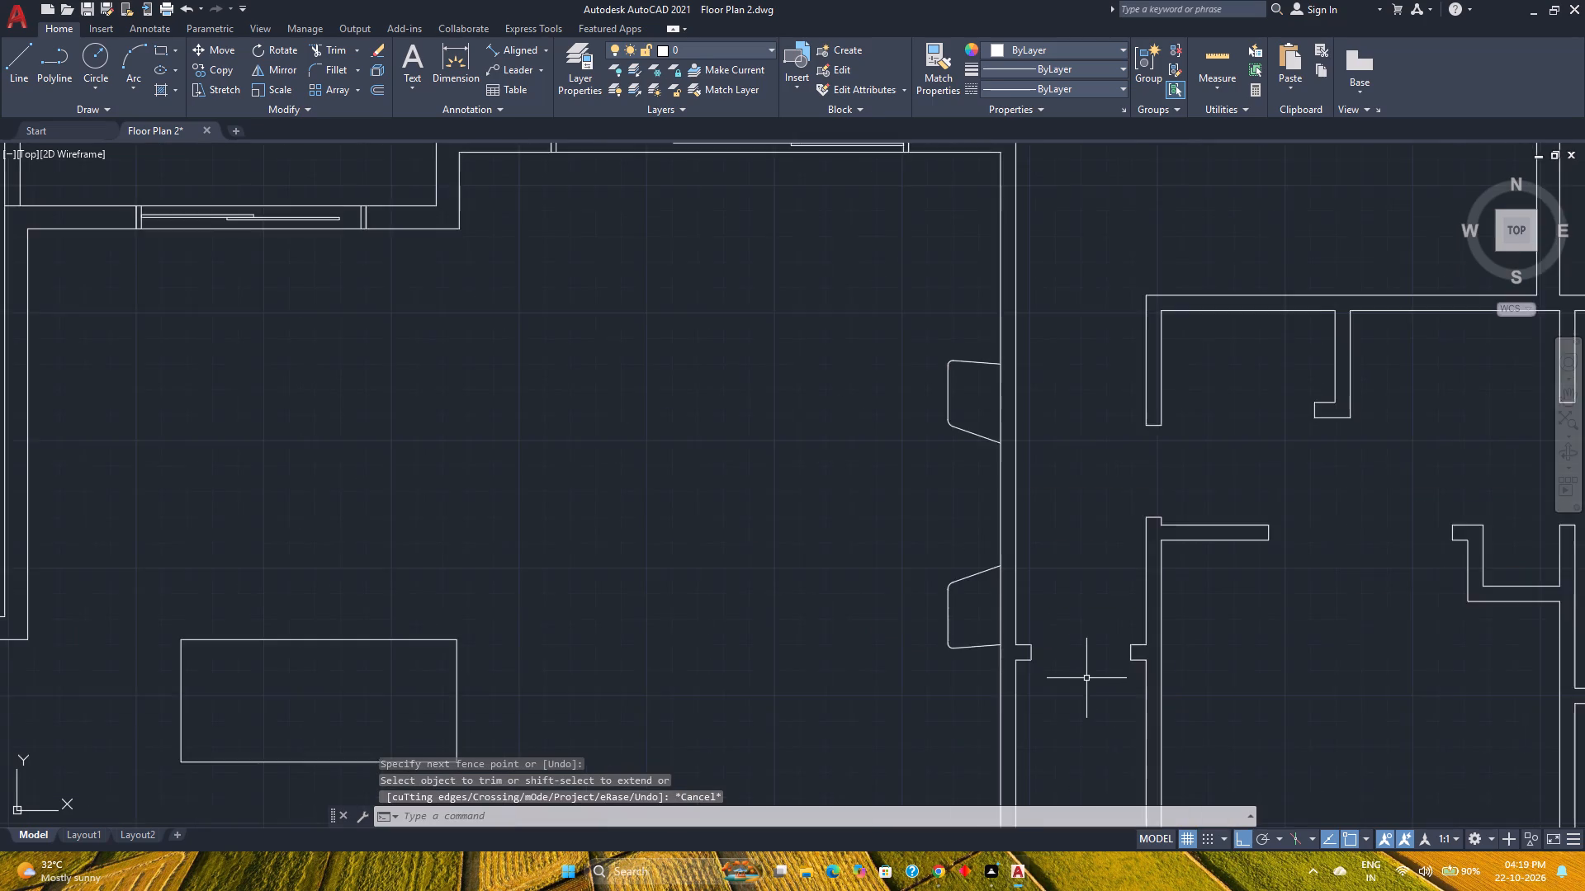
{"action": "middle_click_drag", "start_coordinate": [1081, 674], "coordinate": [965, 478]}
{"action": "middle_click", "coordinate": [961, 477]}
{"action": "scroll", "coordinate": [952, 474], "scroll_direction": "down", "scroll_amount": 1}
{"action": "middle_click_drag", "start_coordinate": [1047, 687], "coordinate": [999, 615]}
{"action": "middle_click", "coordinate": [999, 613]}
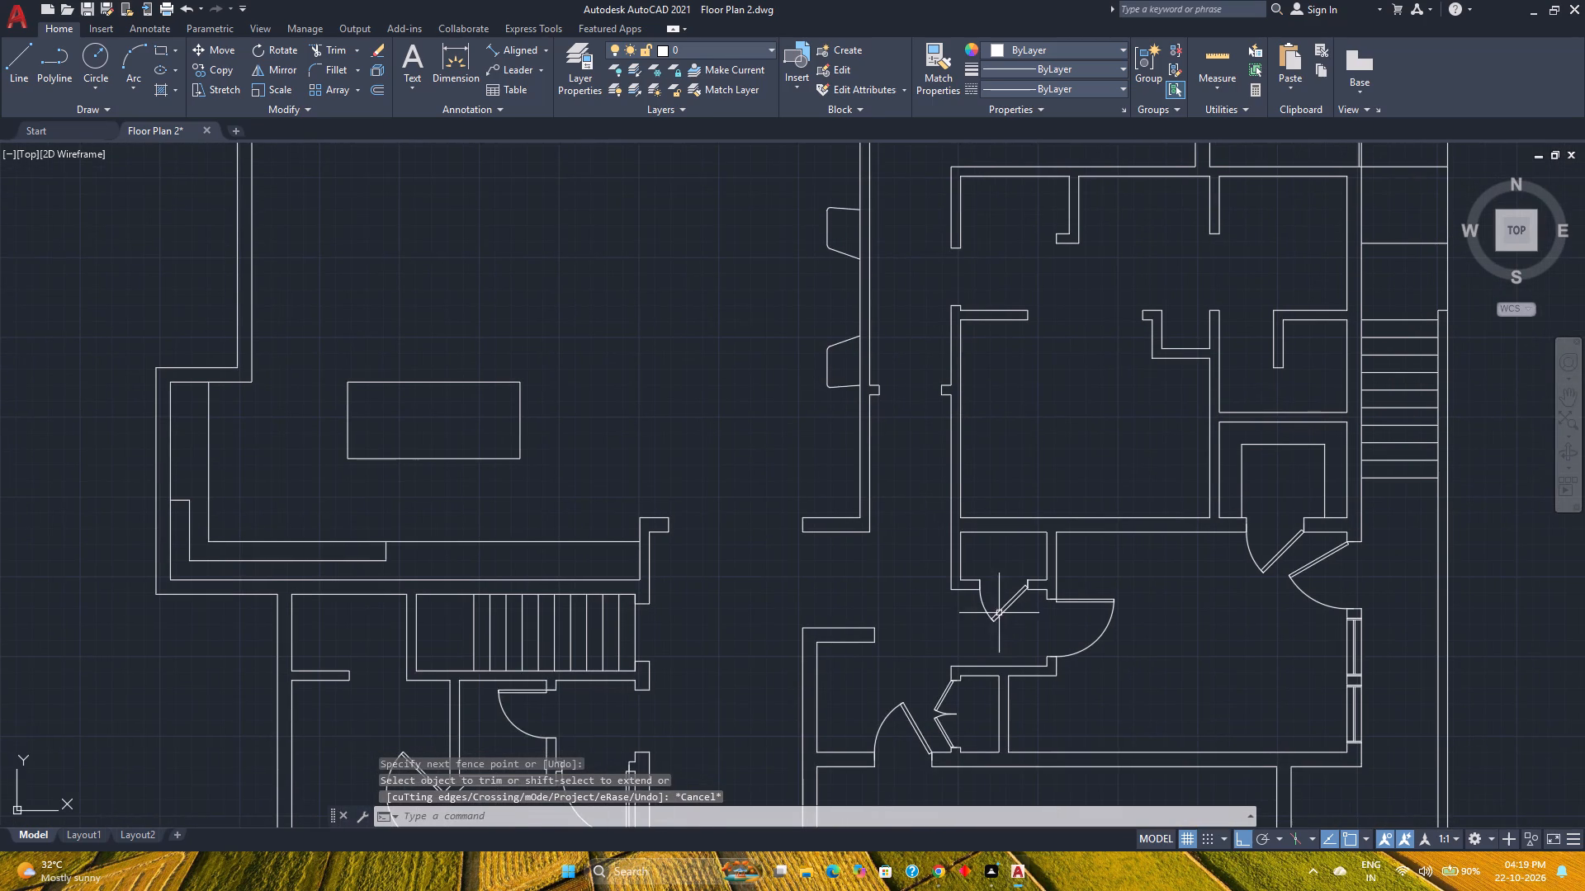
{"action": "left_click", "coordinate": [911, 723]}
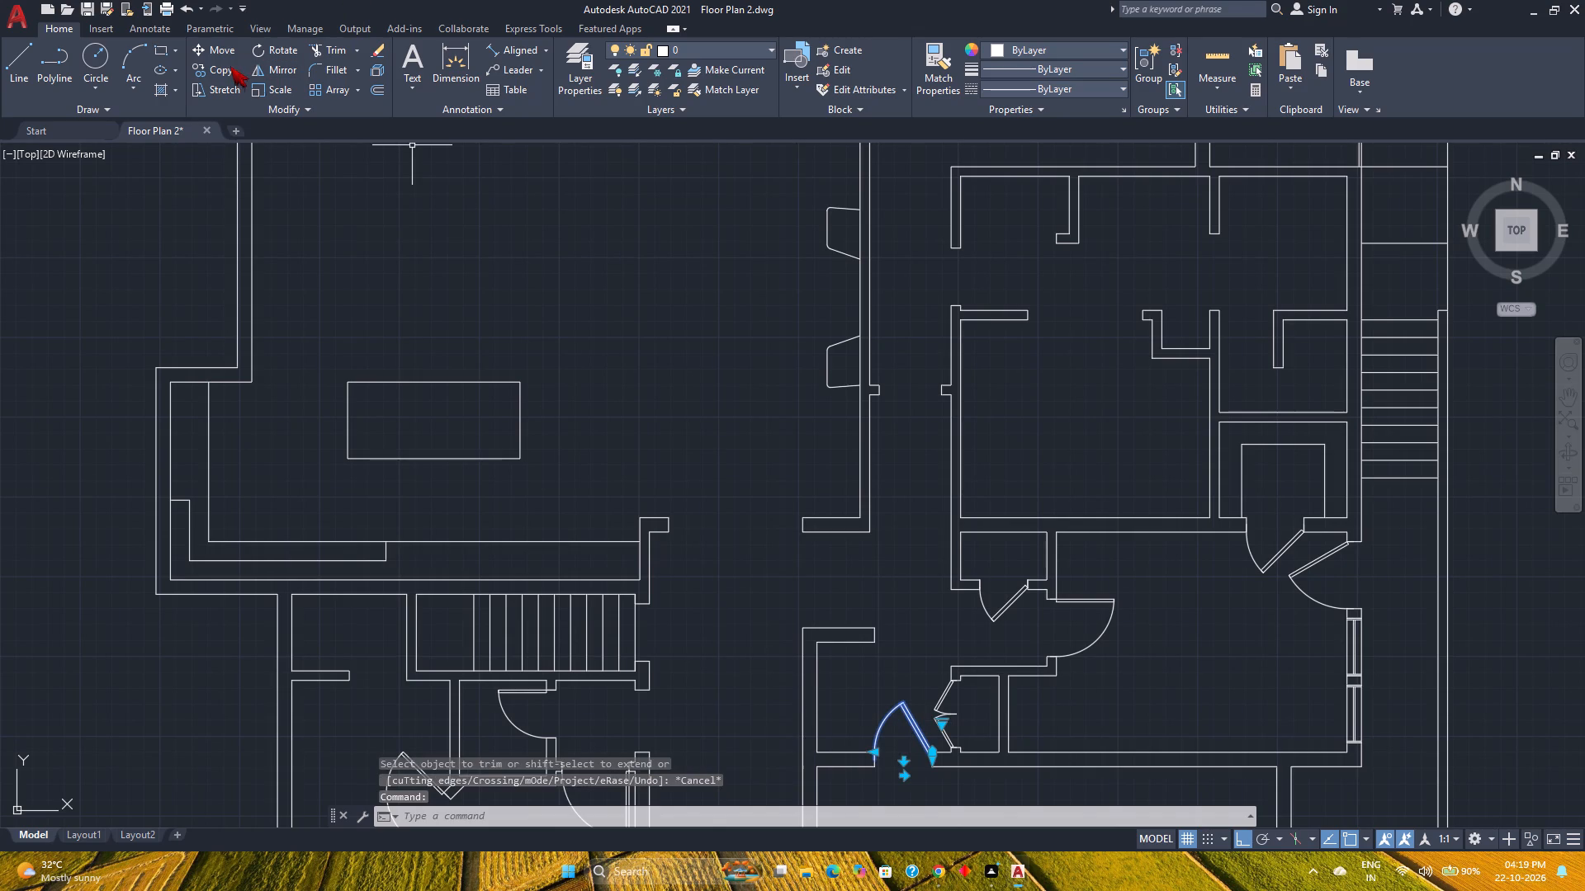
{"action": "left_click", "coordinate": [230, 66]}
{"action": "scroll", "coordinate": [911, 749], "scroll_direction": "up", "scroll_amount": 3}
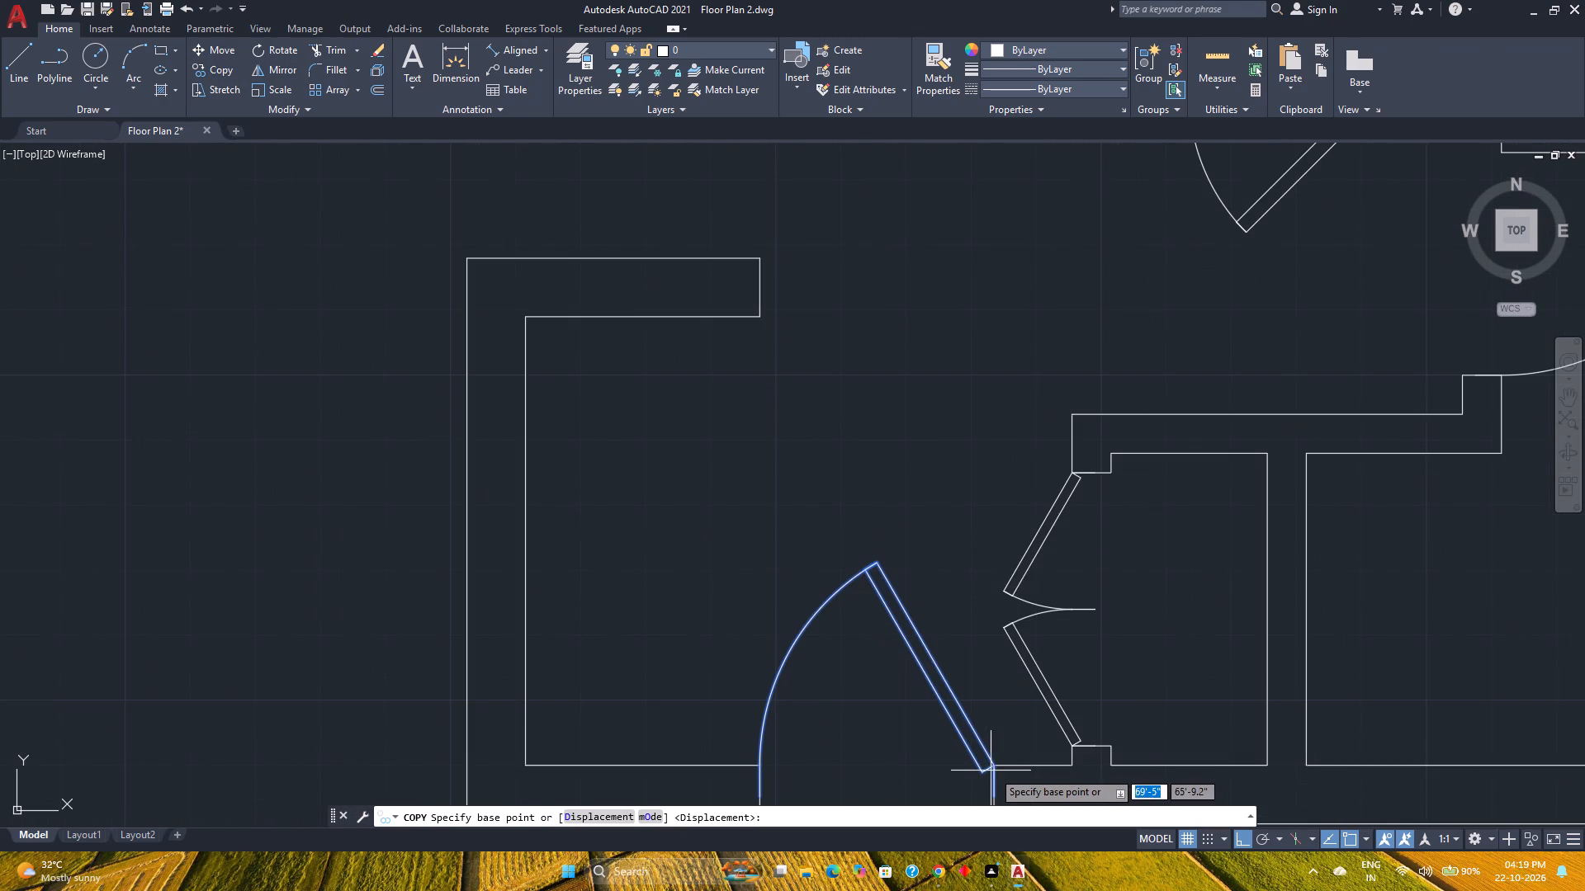
{"action": "scroll", "coordinate": [996, 768], "scroll_direction": "up", "scroll_amount": 5}
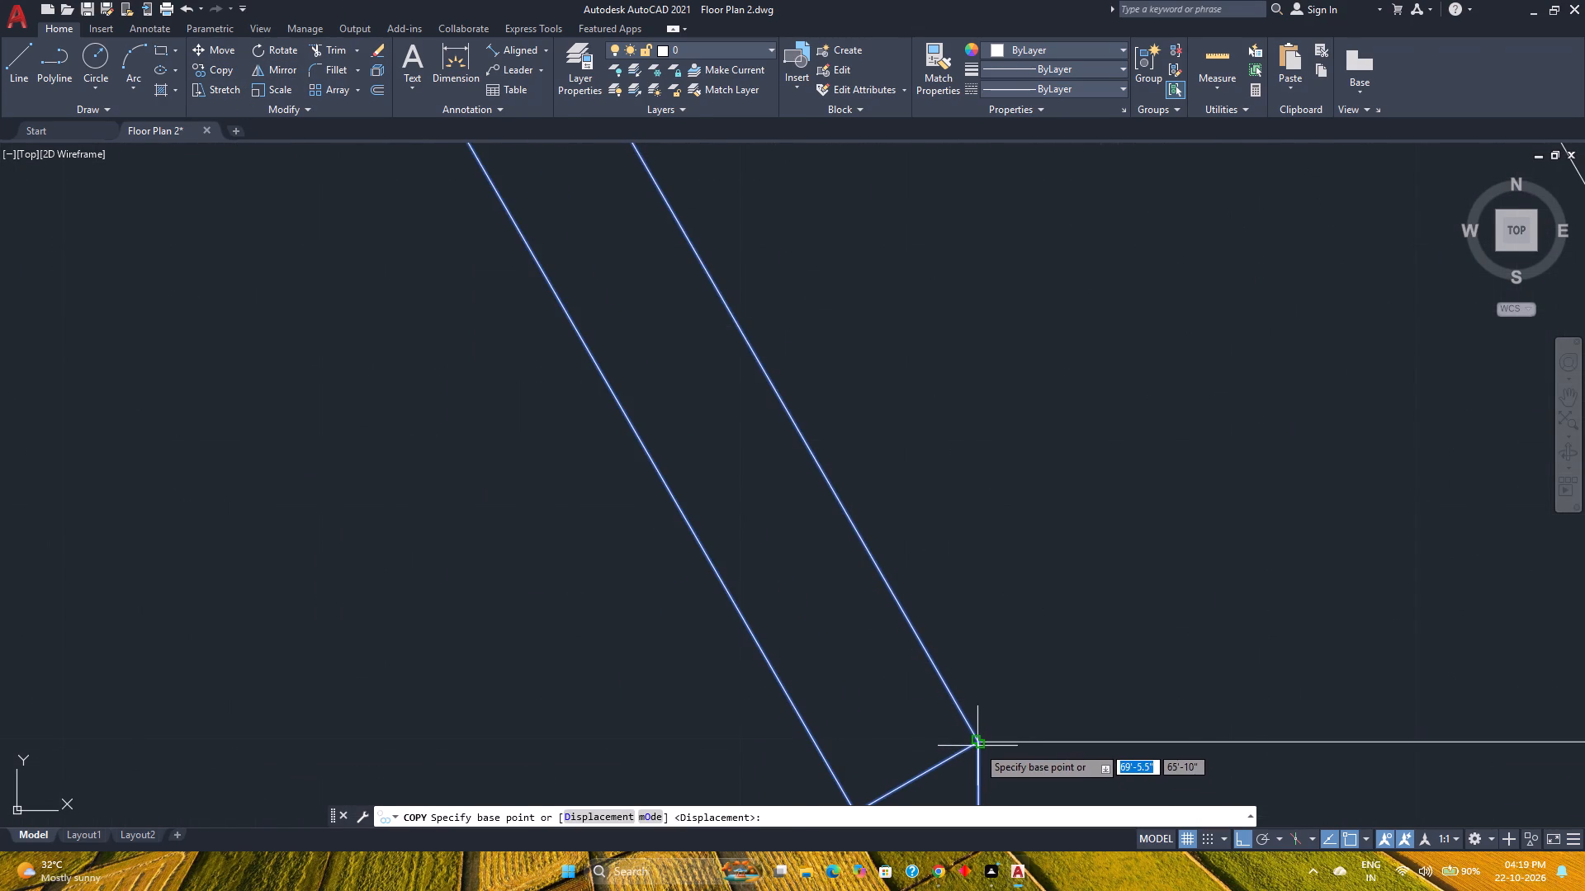
{"action": "left_click", "coordinate": [977, 745]}
{"action": "scroll", "coordinate": [977, 745], "scroll_direction": "down", "scroll_amount": 8}
{"action": "scroll", "coordinate": [971, 384], "scroll_direction": "up", "scroll_amount": 4}
{"action": "left_click", "coordinate": [1085, 365]}
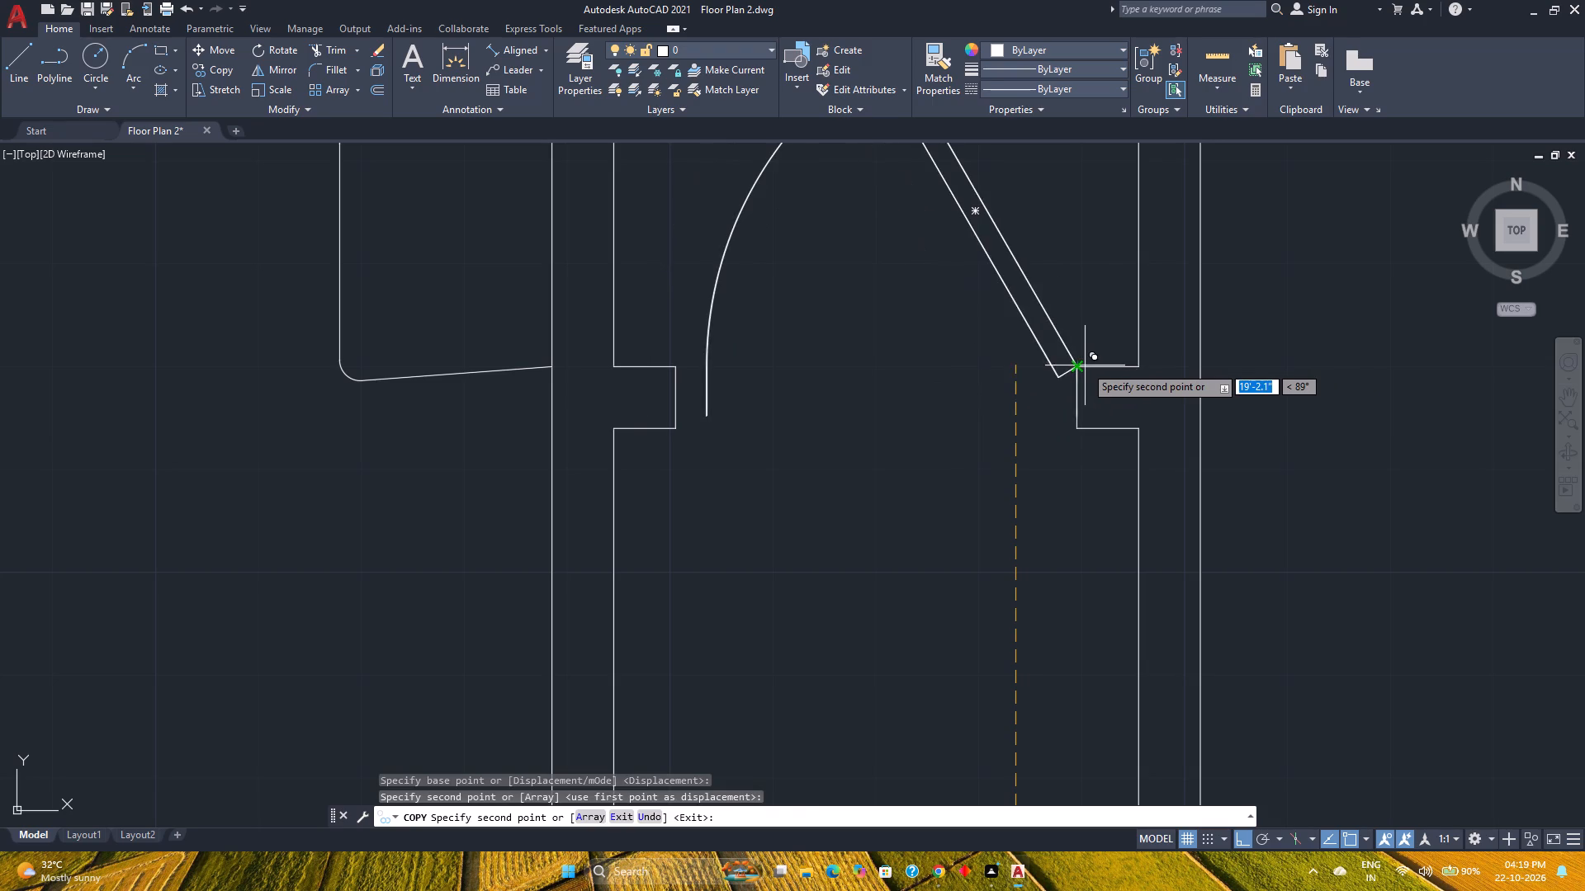
{"action": "key", "text": "Escape"}
Stretch the copied door's width towards the opening's west jamb.
{"action": "left_click", "coordinate": [1051, 356]}
{"action": "left_click", "coordinate": [1029, 365]}
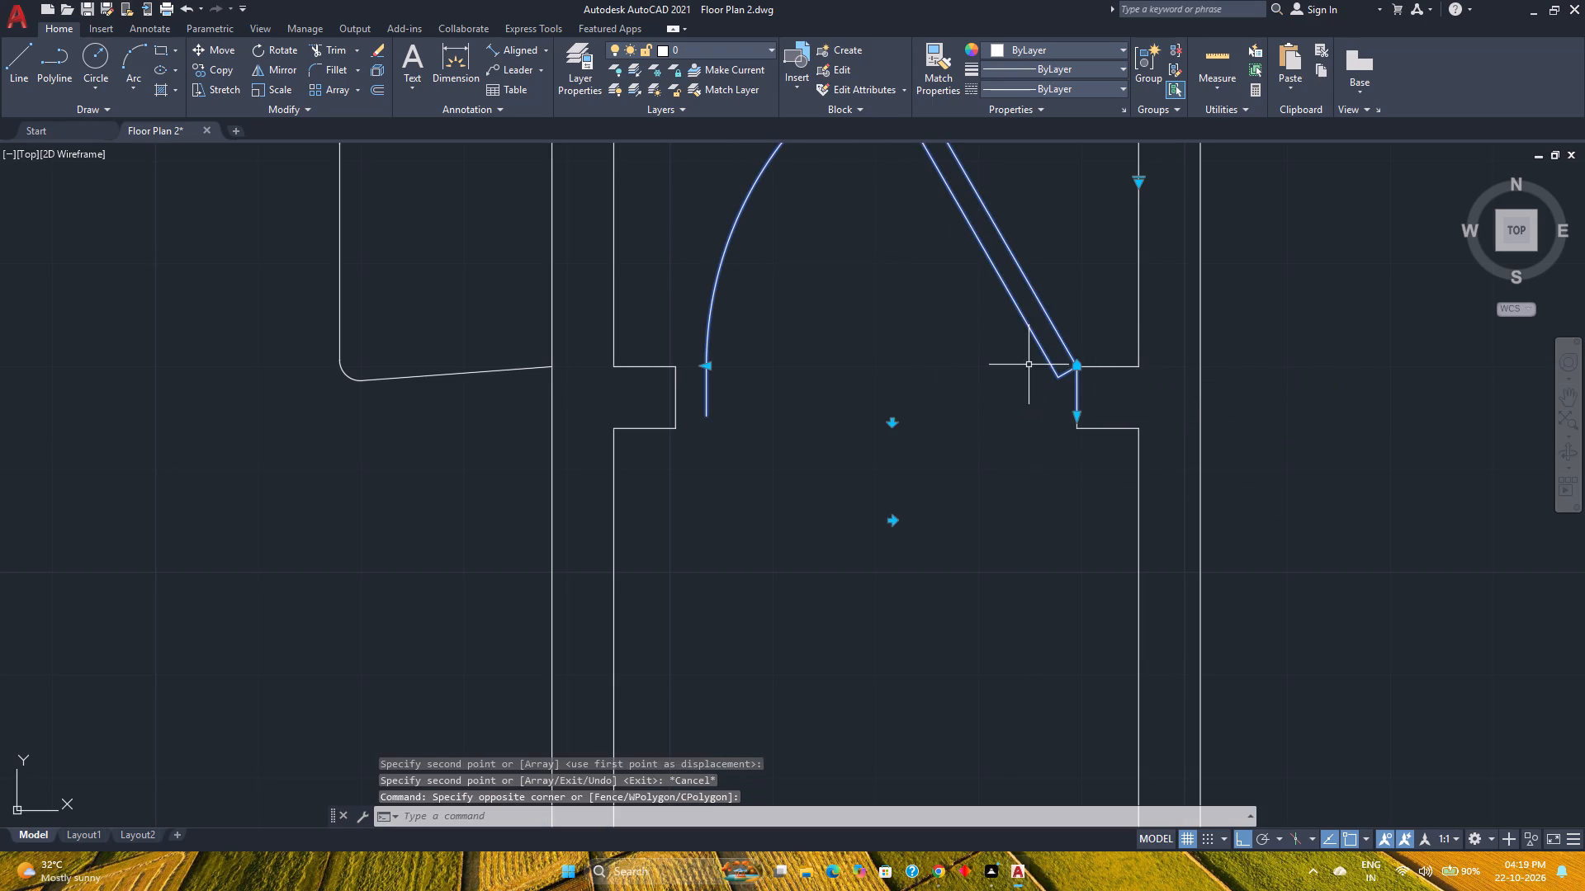
{"action": "left_click", "coordinate": [704, 363]}
{"action": "left_click", "coordinate": [684, 366]}
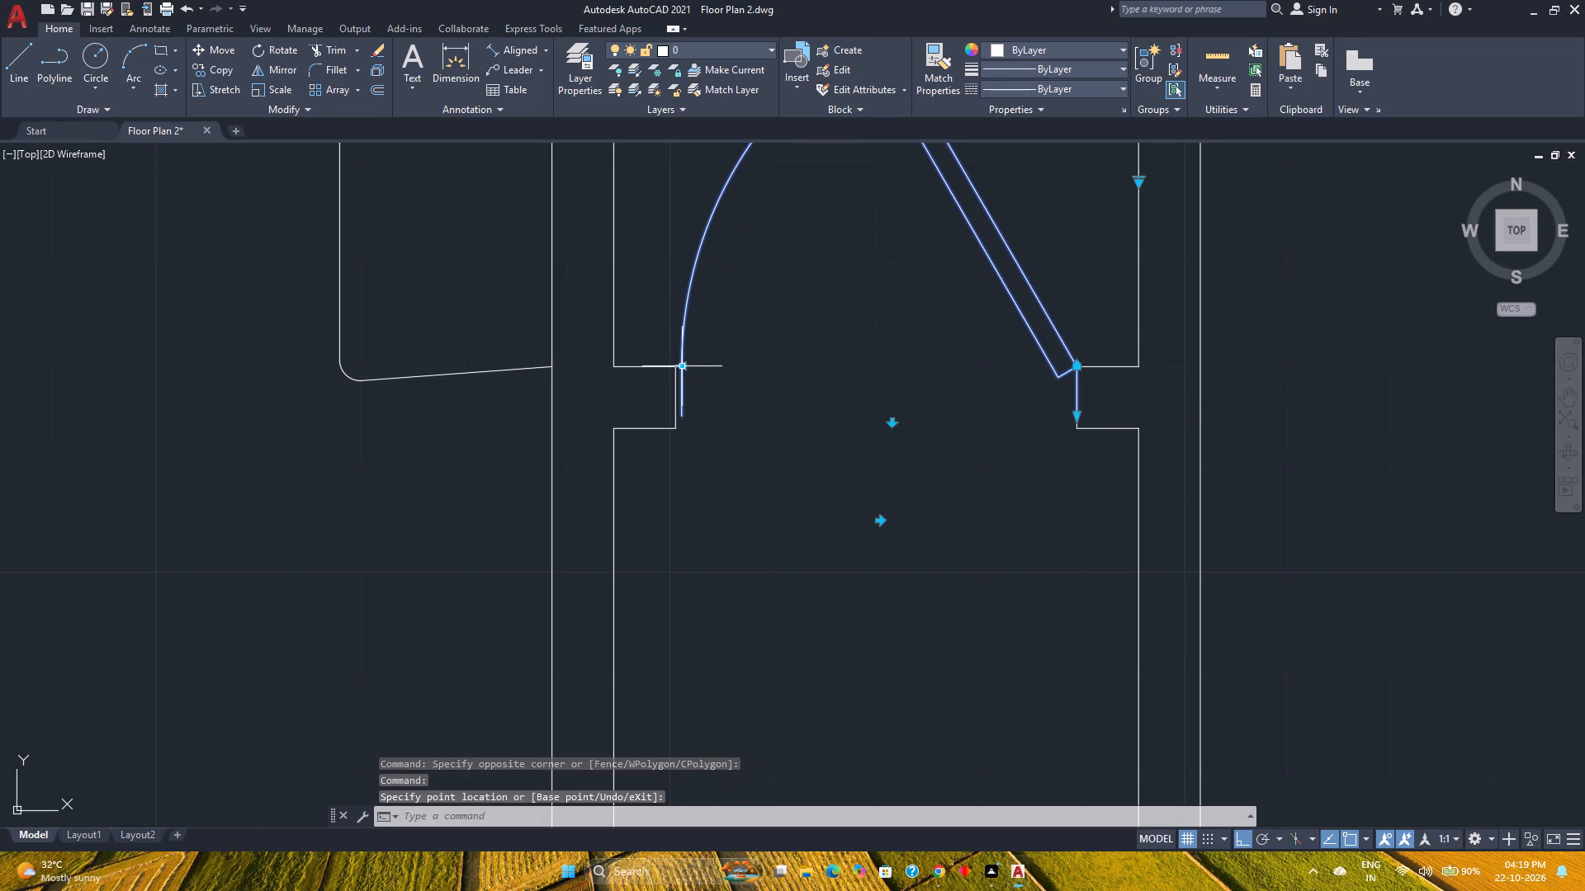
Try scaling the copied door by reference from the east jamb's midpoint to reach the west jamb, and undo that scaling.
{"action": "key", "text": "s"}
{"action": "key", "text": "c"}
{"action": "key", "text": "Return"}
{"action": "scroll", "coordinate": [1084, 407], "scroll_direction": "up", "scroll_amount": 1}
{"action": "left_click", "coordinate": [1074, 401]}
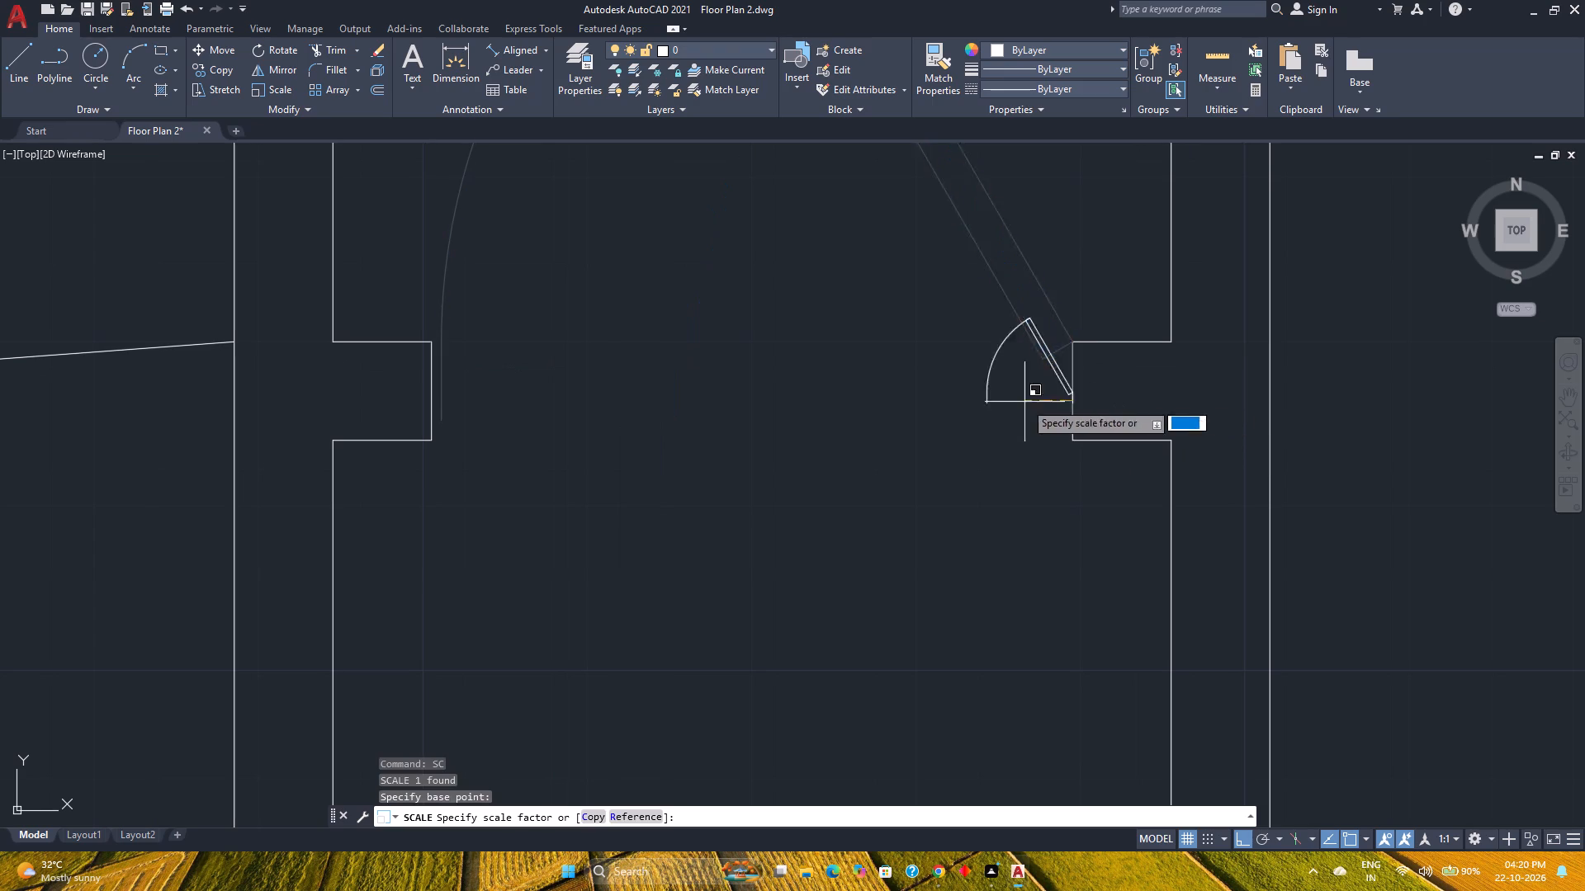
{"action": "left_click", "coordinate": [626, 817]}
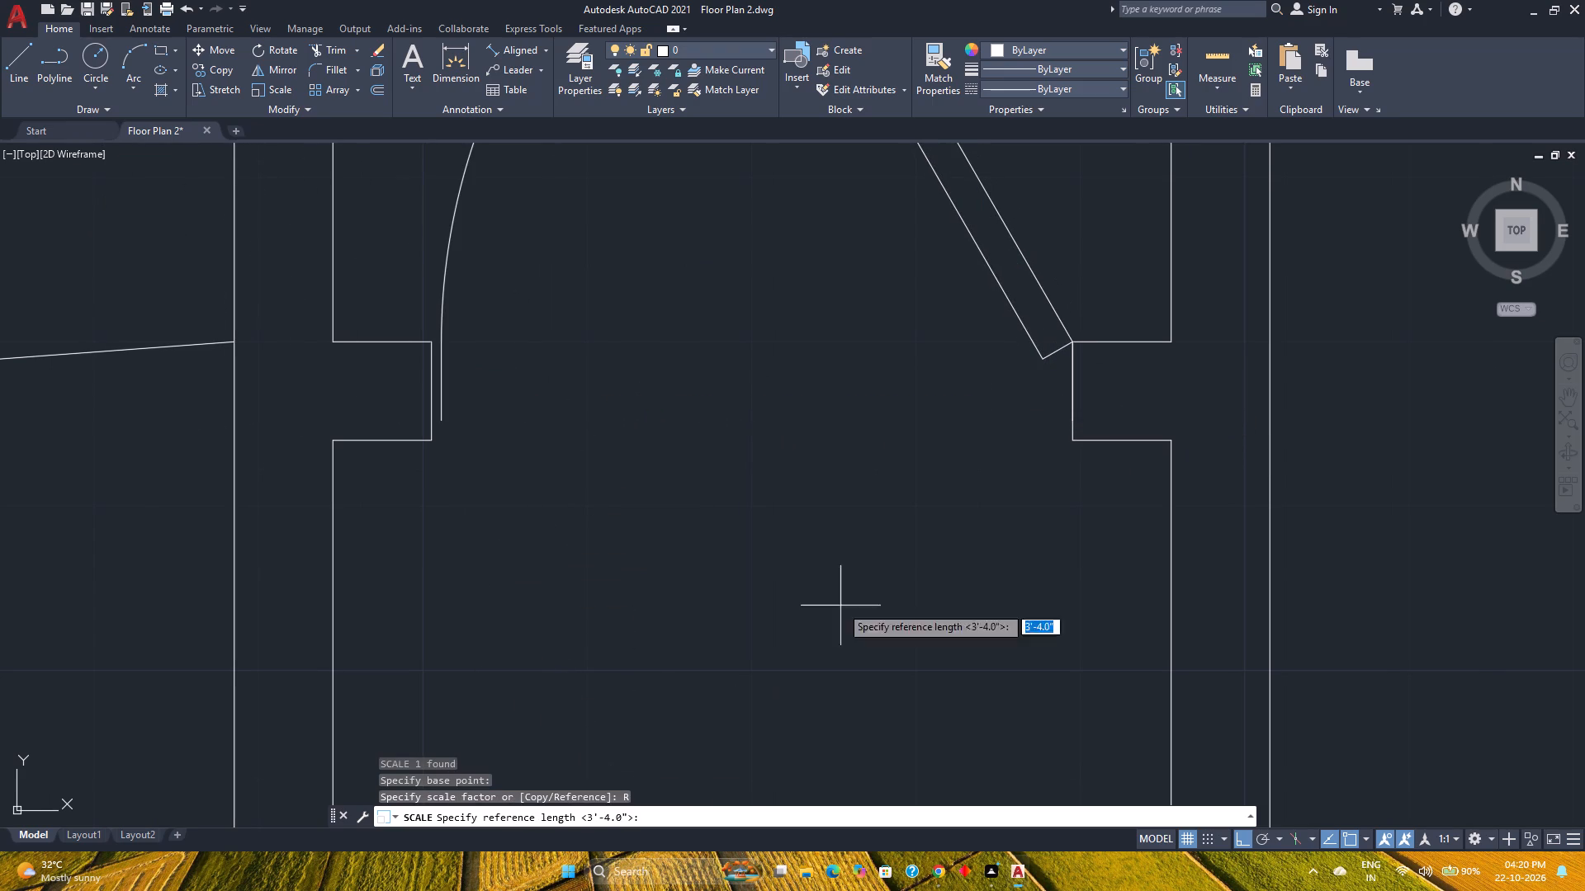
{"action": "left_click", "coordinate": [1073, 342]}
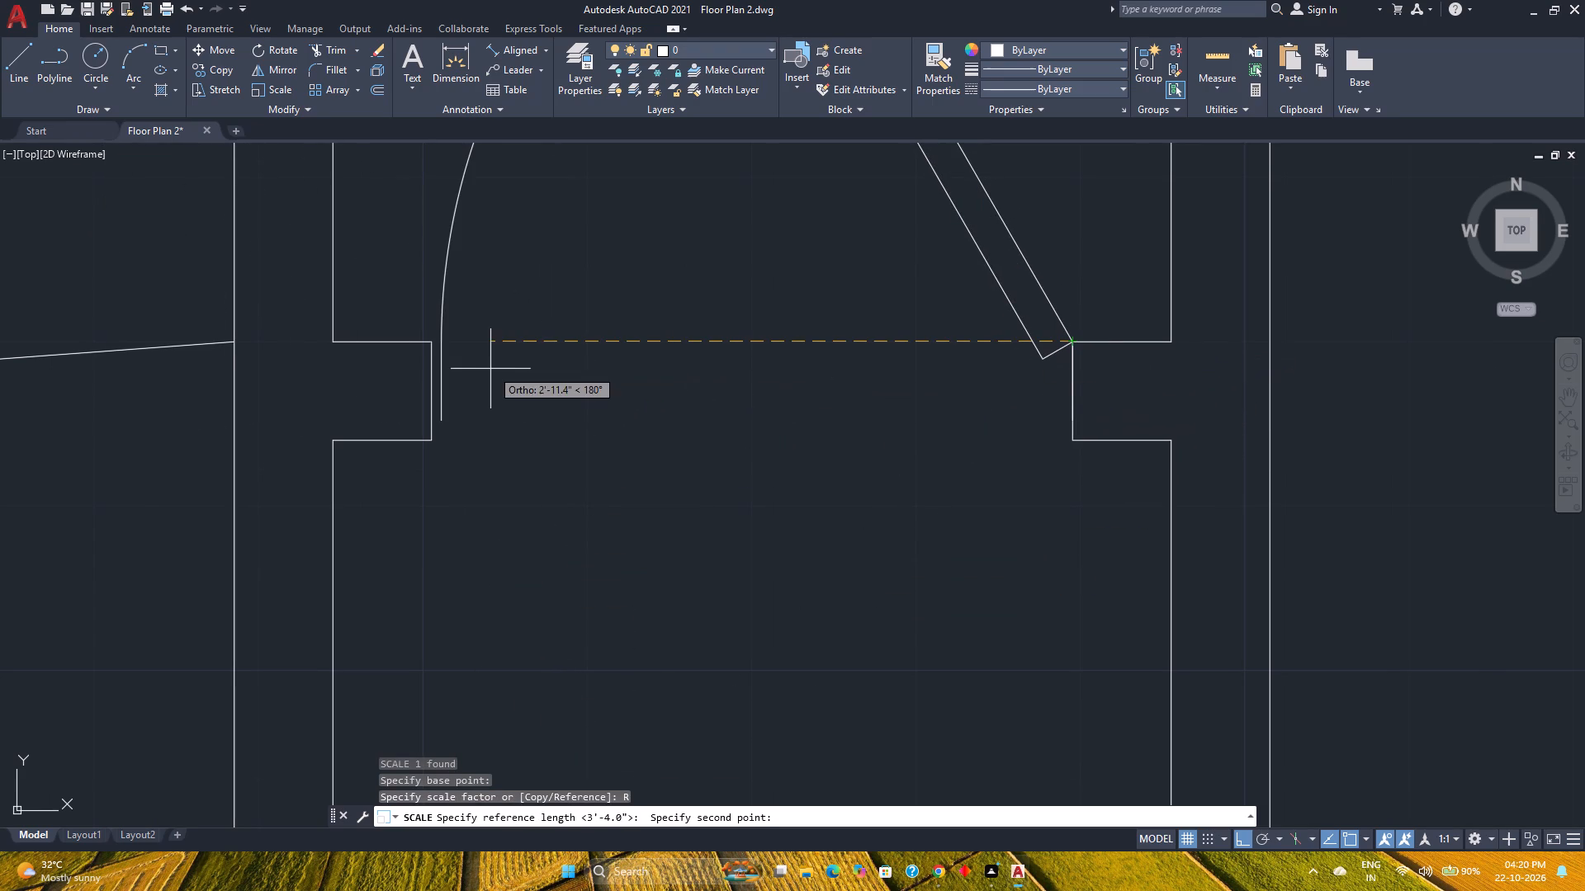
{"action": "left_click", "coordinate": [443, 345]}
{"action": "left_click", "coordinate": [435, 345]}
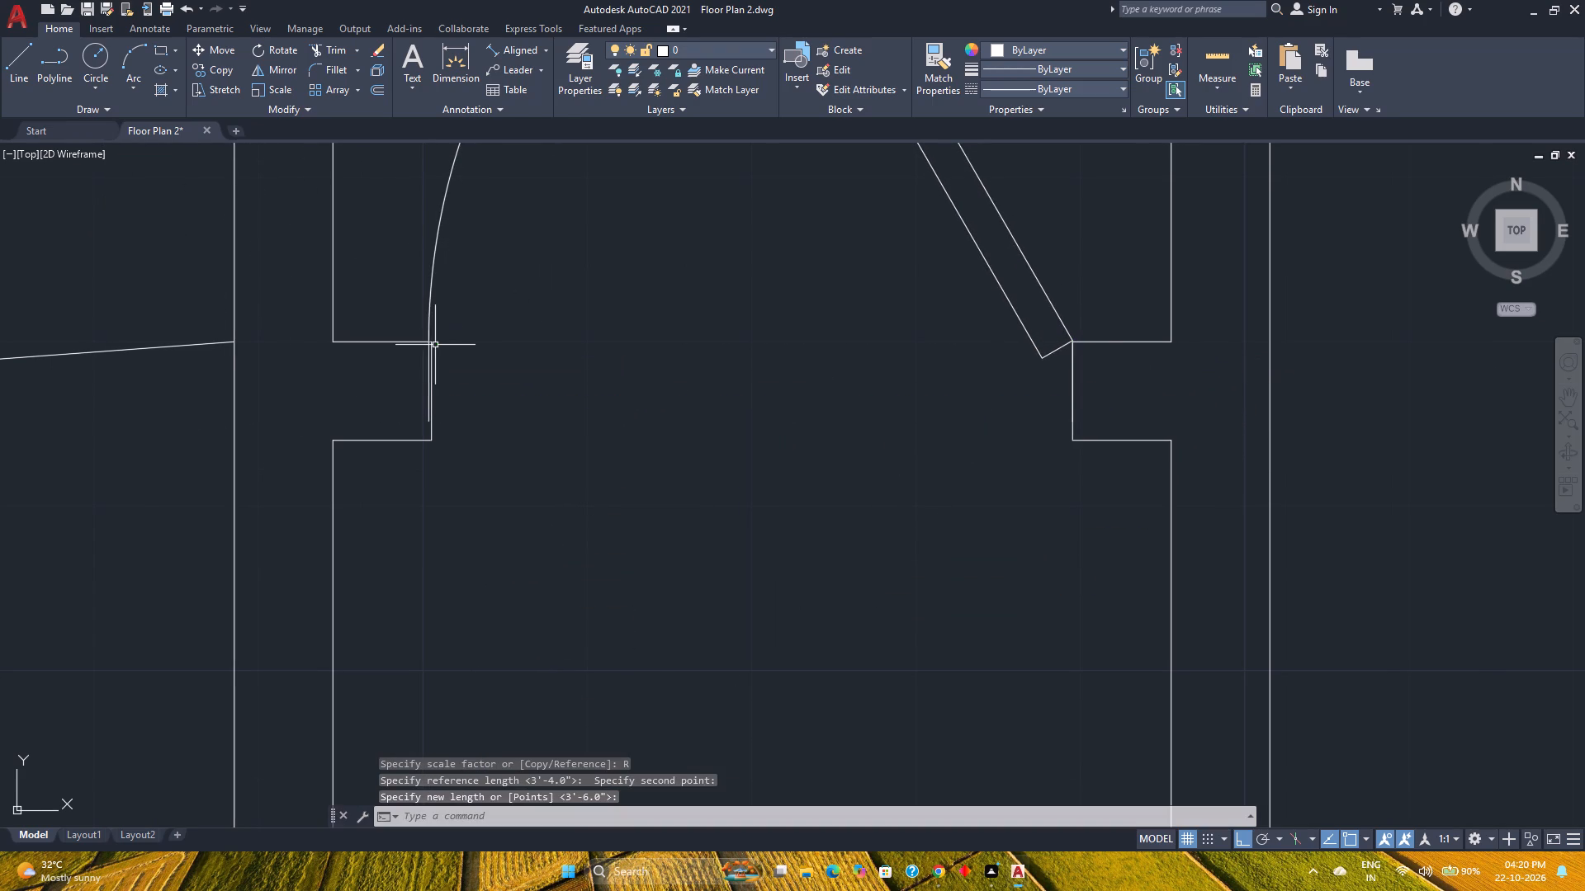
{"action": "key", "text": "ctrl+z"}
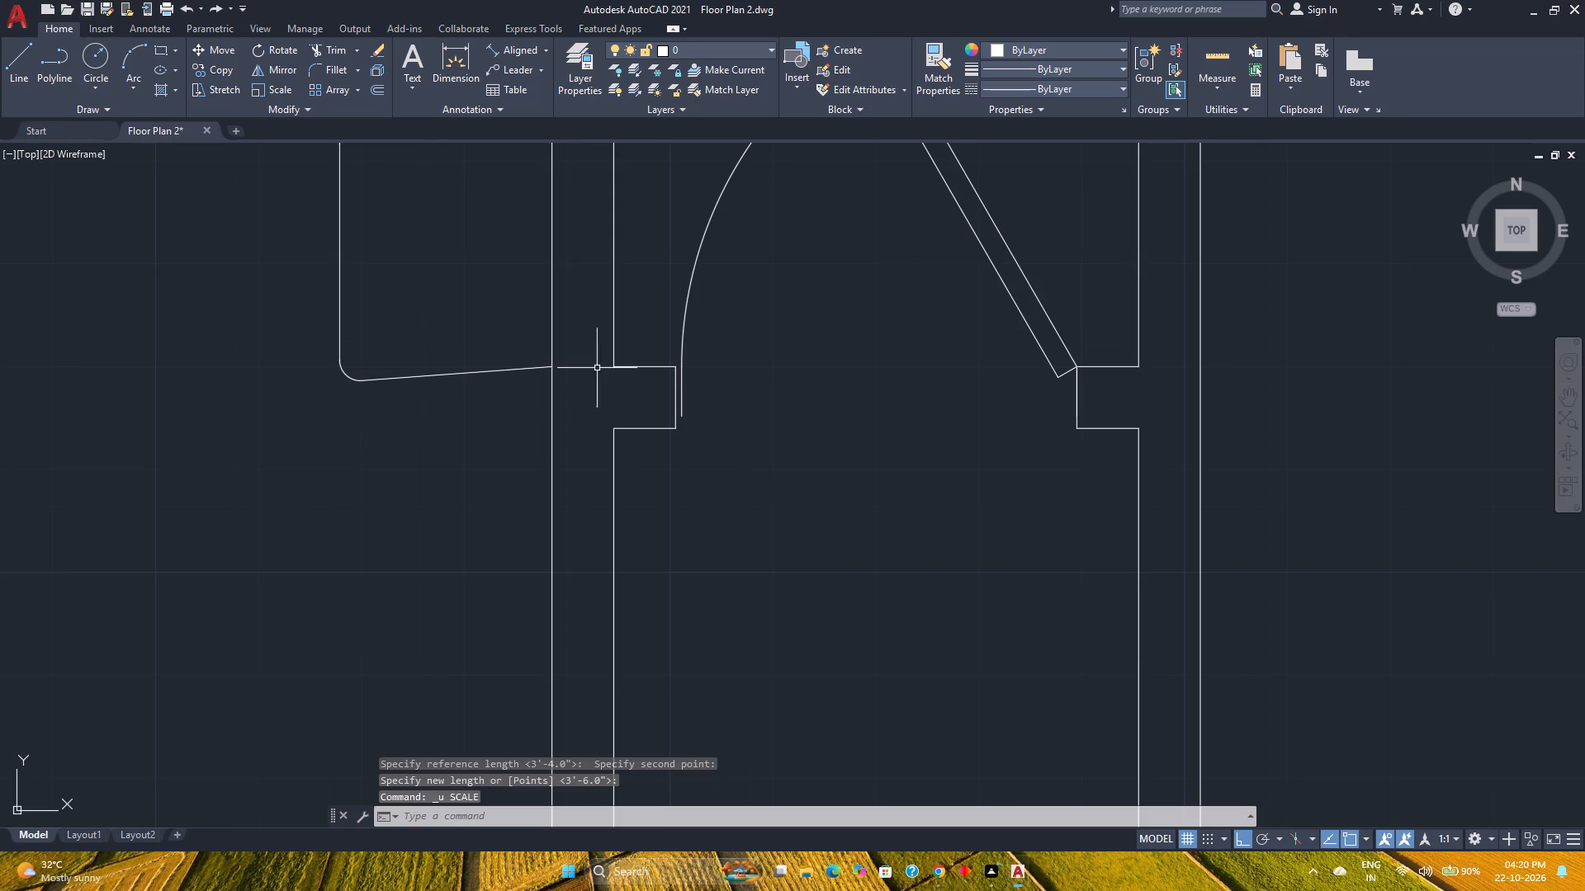
Scale the copied door by reference from its hinge corner so its width reaches the west jamb's upper corner.
{"action": "left_click", "coordinate": [1062, 285]}
{"action": "left_click_drag", "start_coordinate": [960, 309], "coordinate": [930, 318]}
{"action": "key", "text": "s"}
{"action": "key", "text": "c"}
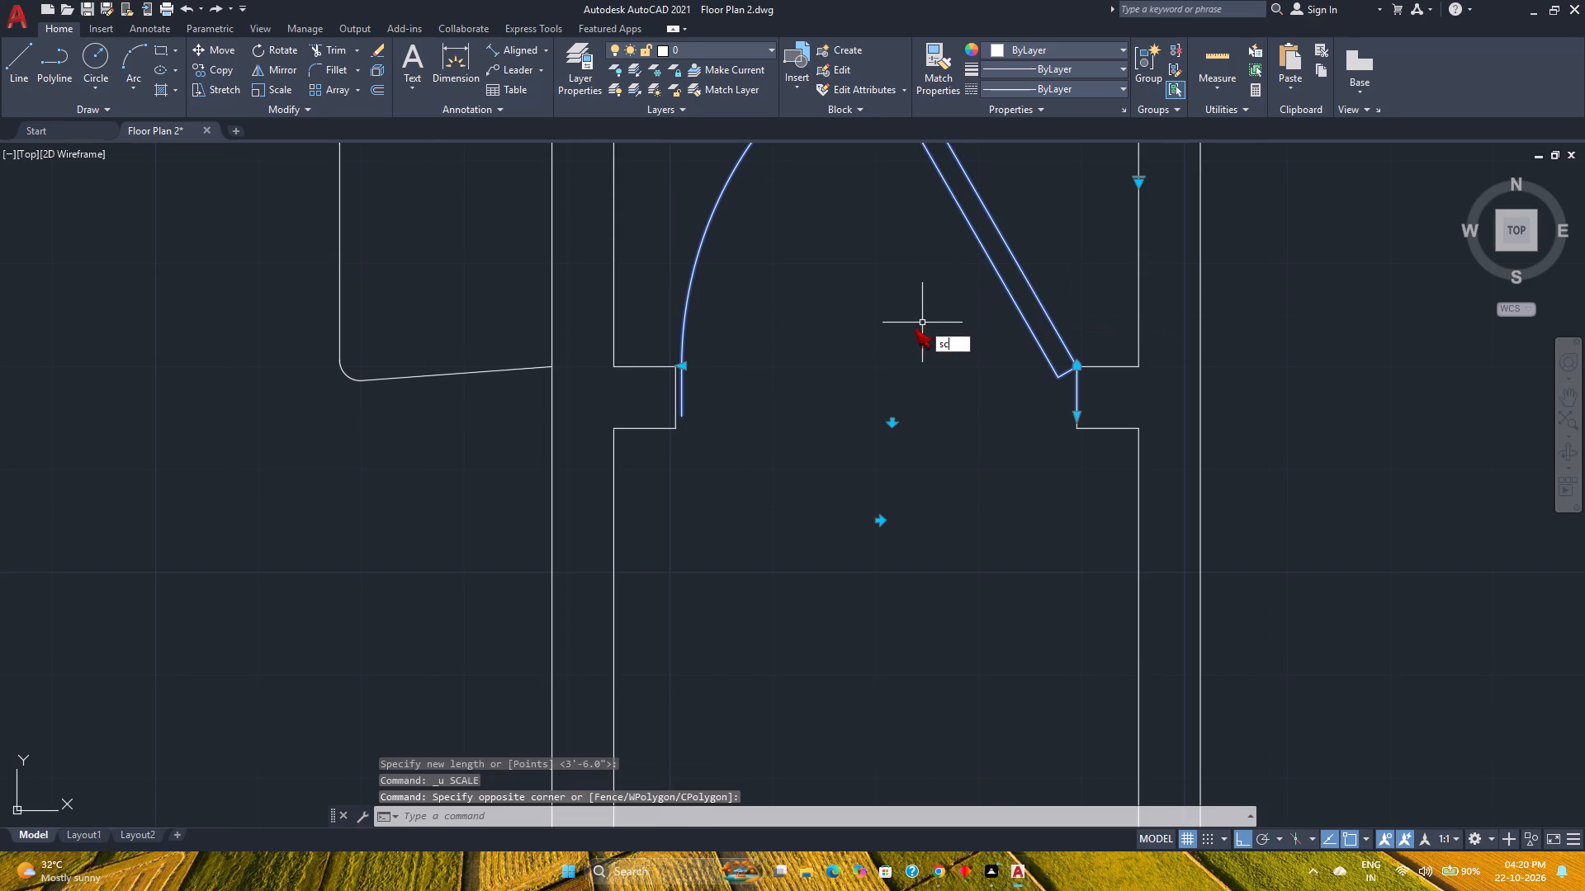
{"action": "key", "text": "Return"}
{"action": "scroll", "coordinate": [1095, 371], "scroll_direction": "up", "scroll_amount": 3}
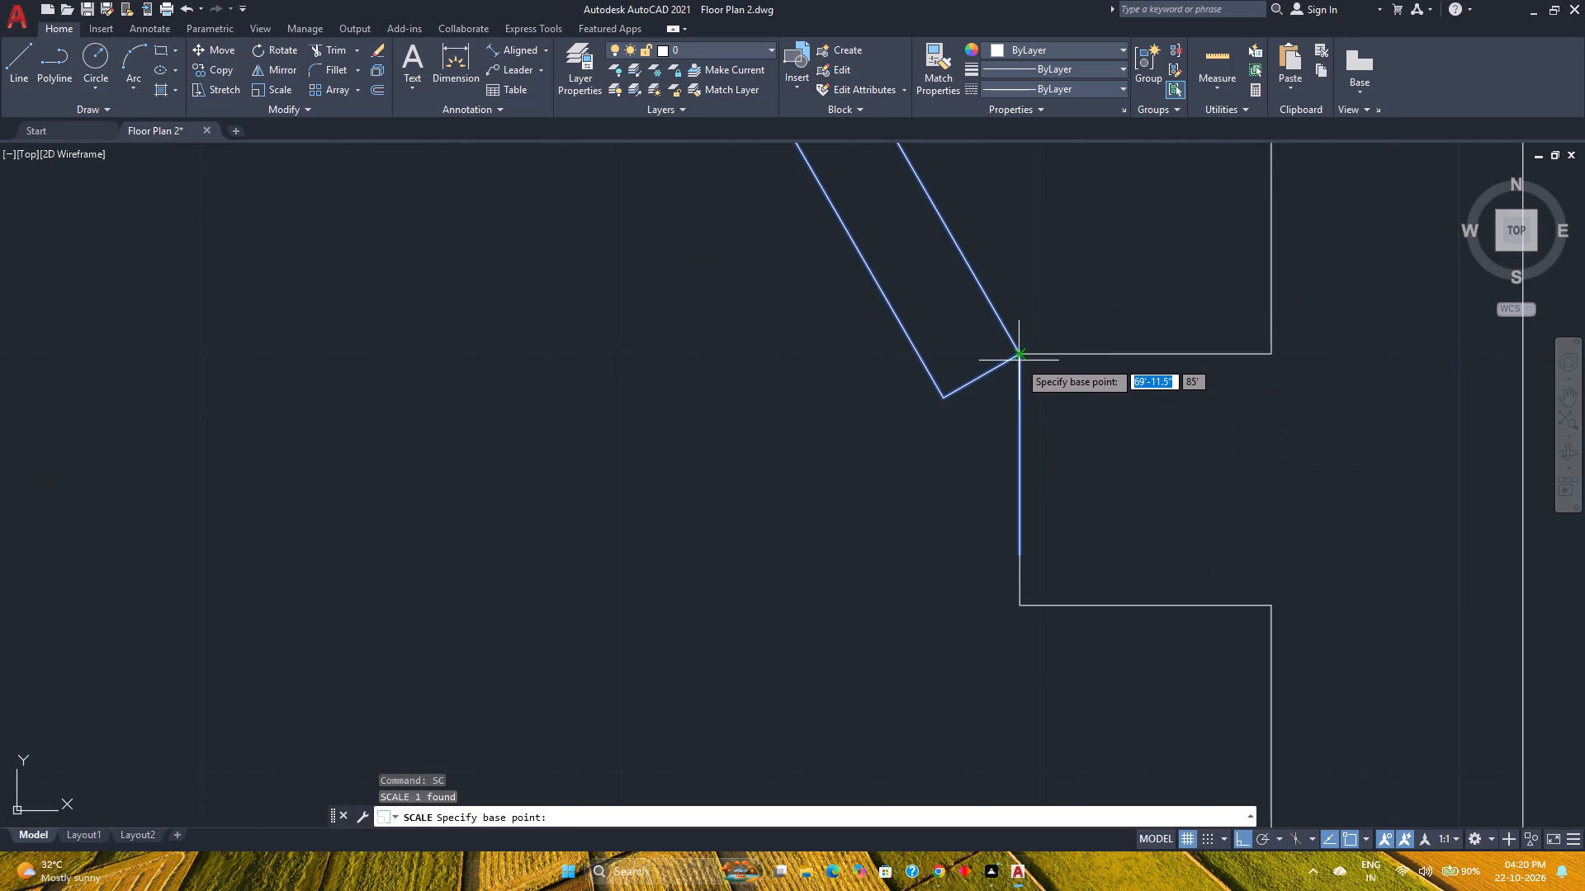
{"action": "left_click", "coordinate": [1019, 360]}
{"action": "scroll", "coordinate": [786, 399], "scroll_direction": "down", "scroll_amount": 1}
{"action": "middle_click_drag", "start_coordinate": [786, 399], "coordinate": [1050, 469]}
{"action": "middle_click", "coordinate": [1050, 469]}
{"action": "middle_click", "coordinate": [1050, 469]}
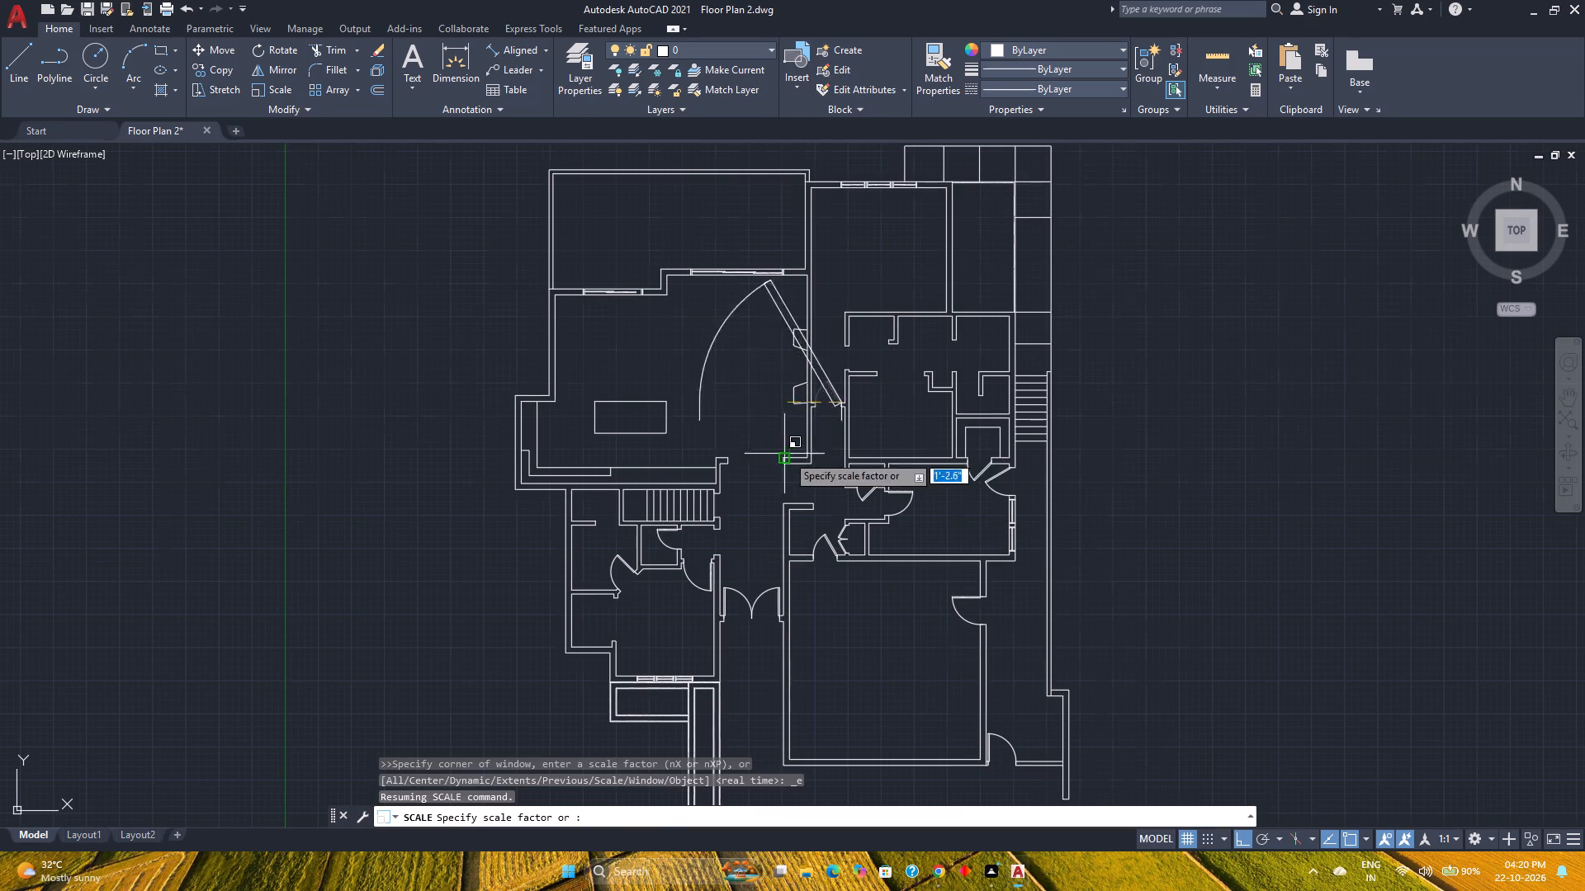
{"action": "left_click", "coordinate": [637, 817]}
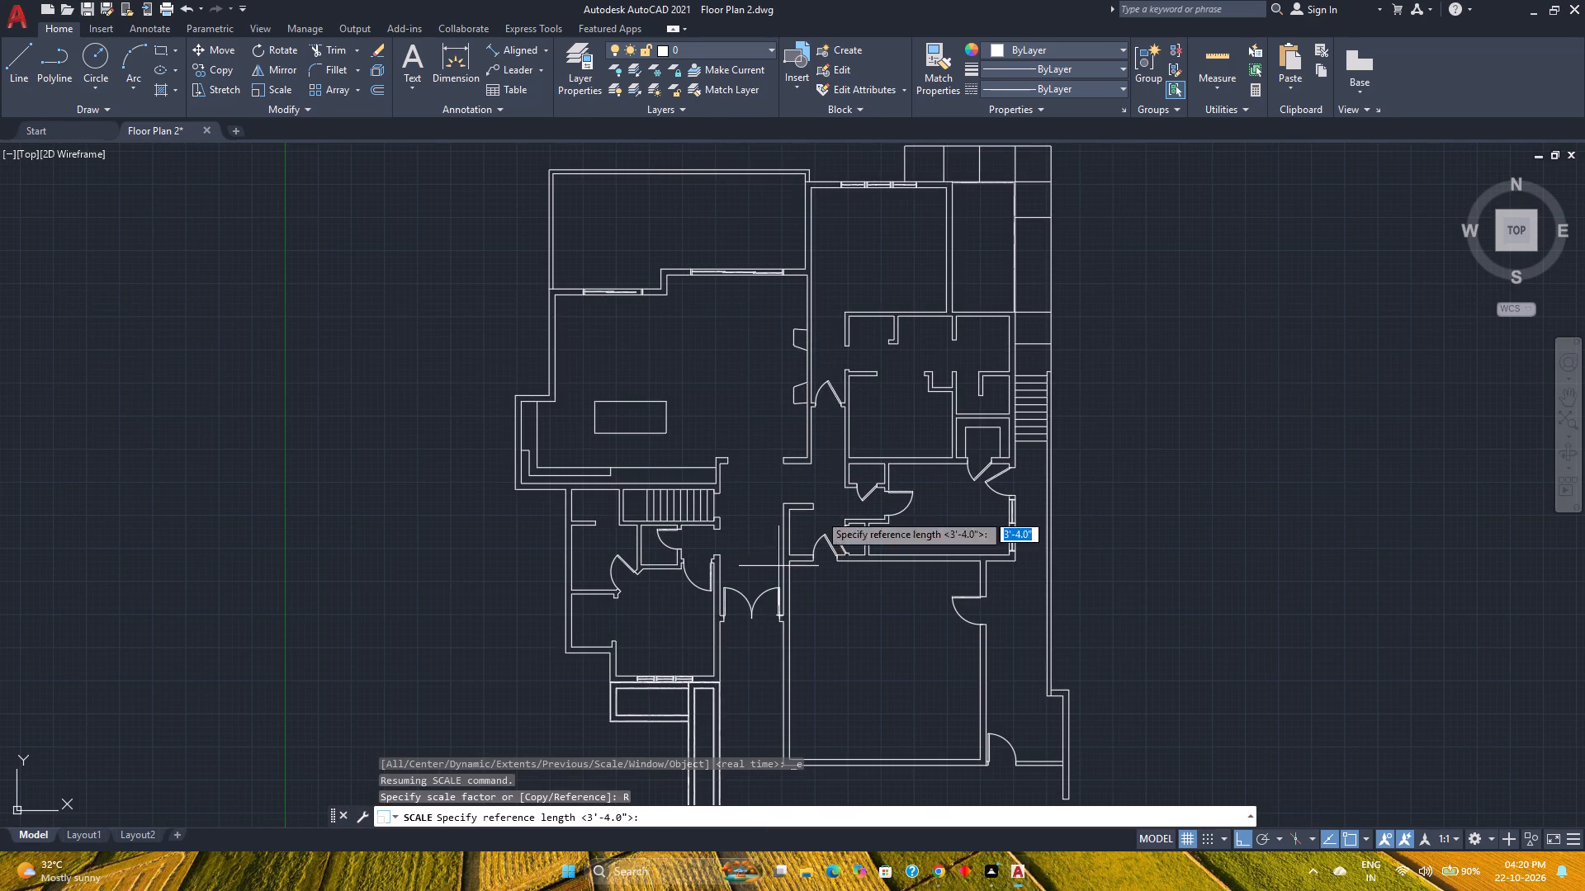
{"action": "scroll", "coordinate": [837, 388], "scroll_direction": "up", "scroll_amount": 5}
{"action": "scroll", "coordinate": [875, 544], "scroll_direction": "up", "scroll_amount": 3}
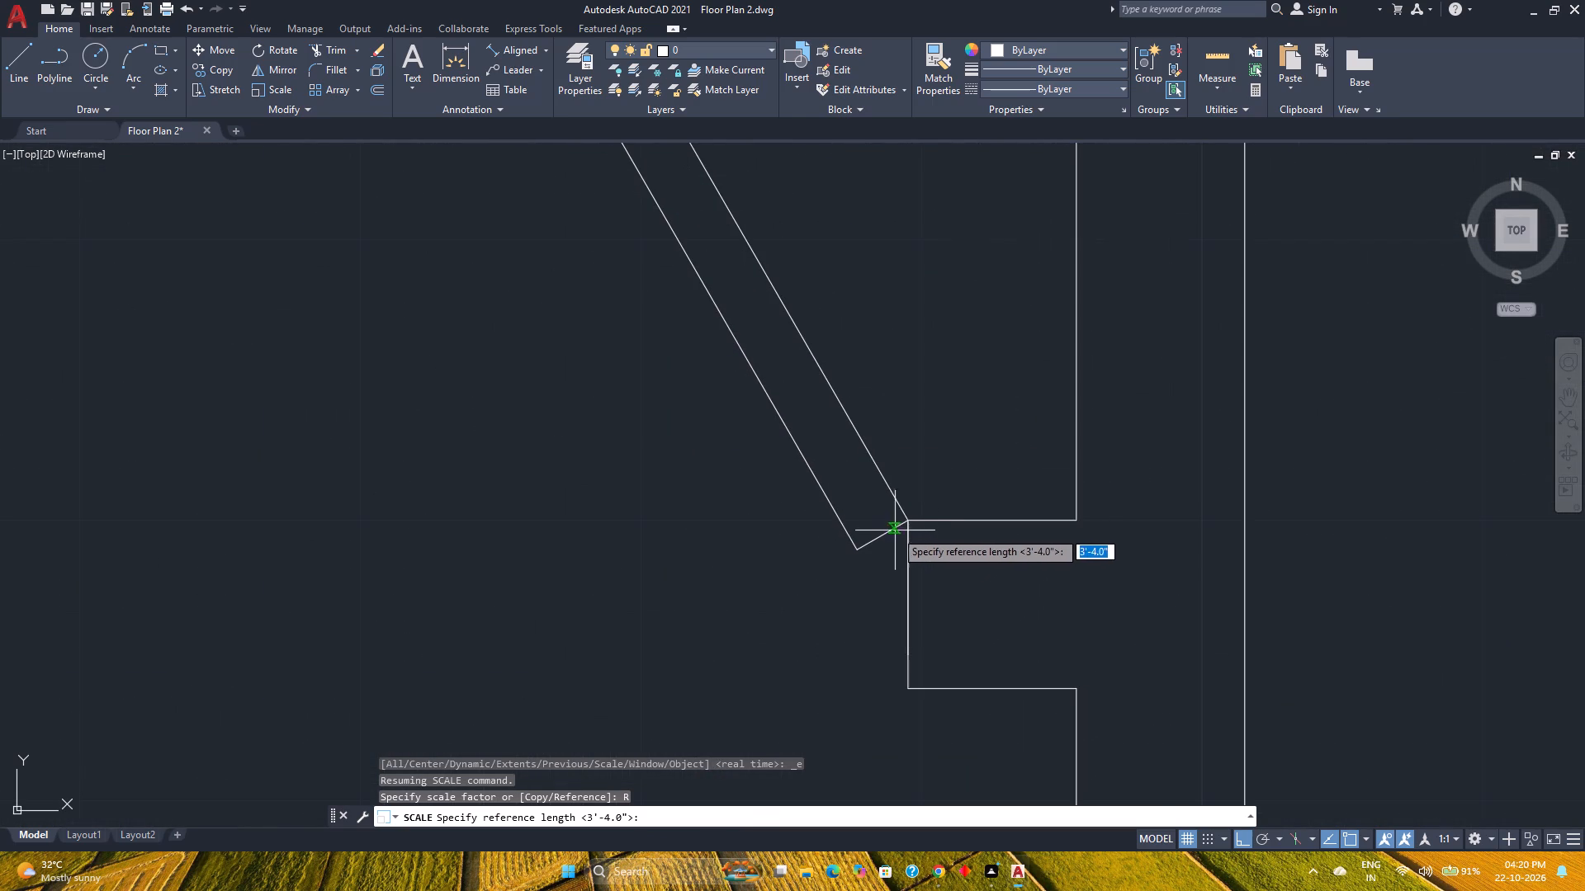
{"action": "left_click", "coordinate": [908, 525]}
{"action": "scroll", "coordinate": [747, 503], "scroll_direction": "down", "scroll_amount": 3}
{"action": "middle_click_drag", "start_coordinate": [747, 503], "coordinate": [830, 500]}
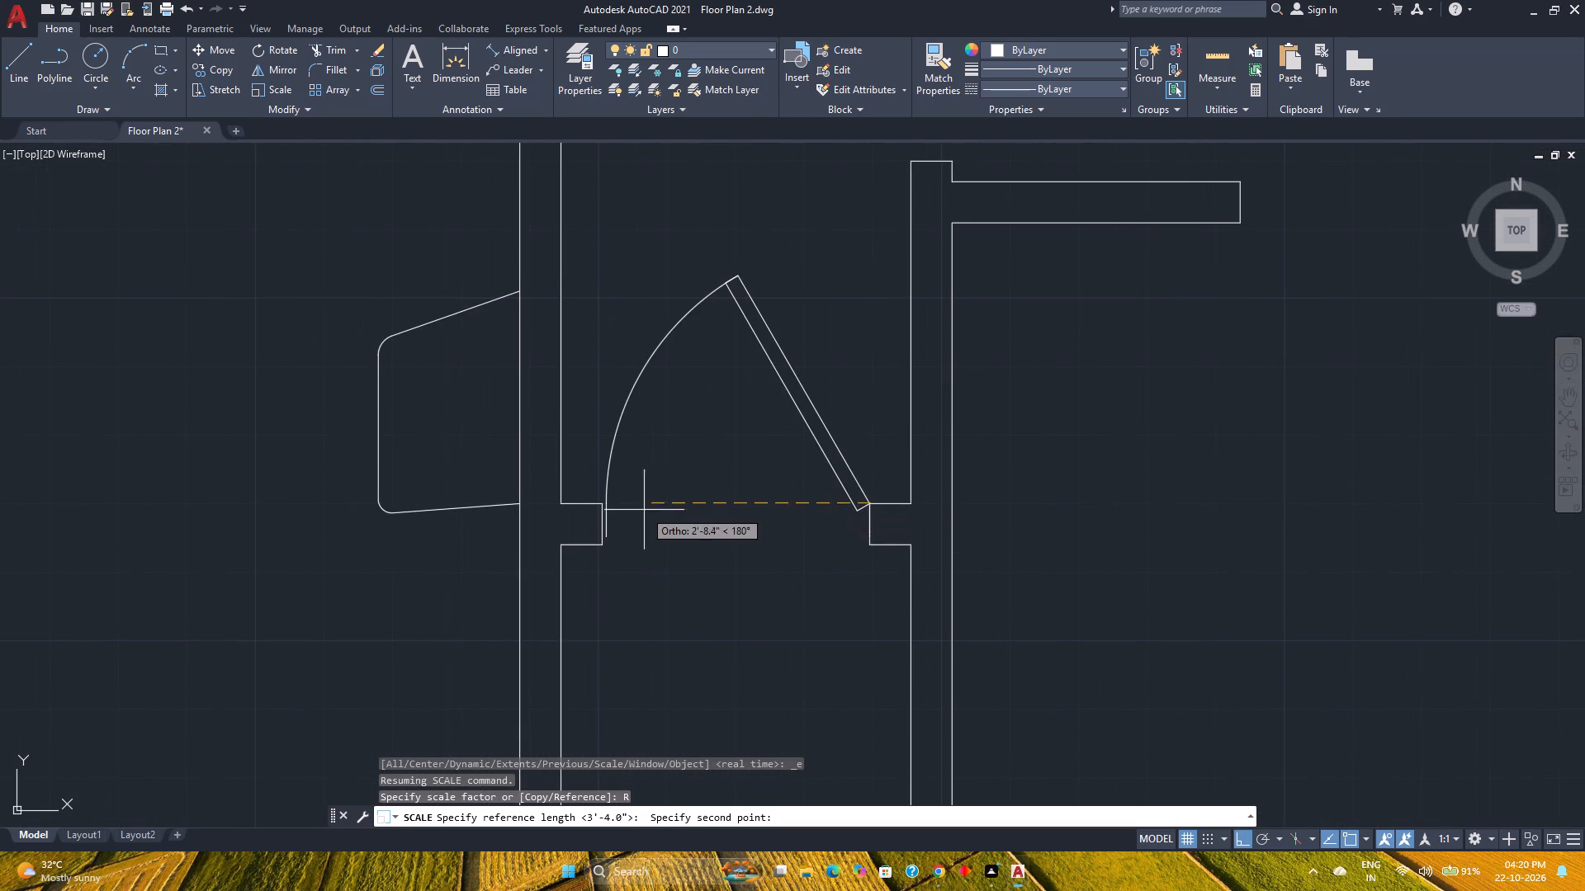
{"action": "scroll", "coordinate": [621, 501], "scroll_direction": "up", "scroll_amount": 3}
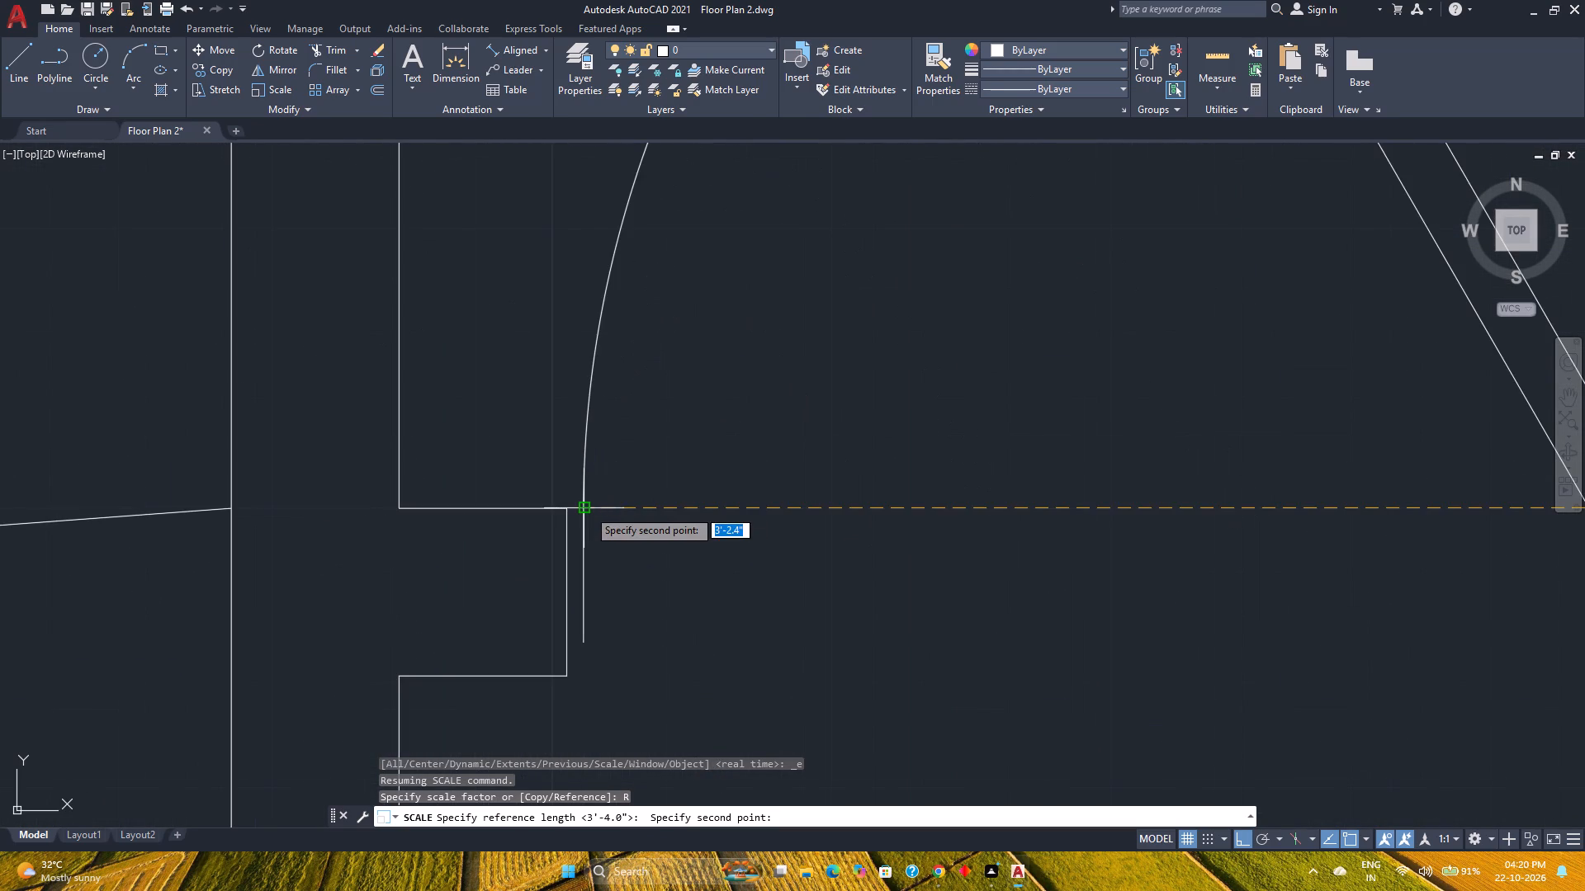
{"action": "left_click", "coordinate": [588, 509]}
{"action": "left_click", "coordinate": [564, 511]}
{"action": "scroll", "coordinate": [658, 515], "scroll_direction": "down", "scroll_amount": 2}
Measure the scaled door's width within the passage opening.
{"action": "left_click", "coordinate": [1227, 52]}
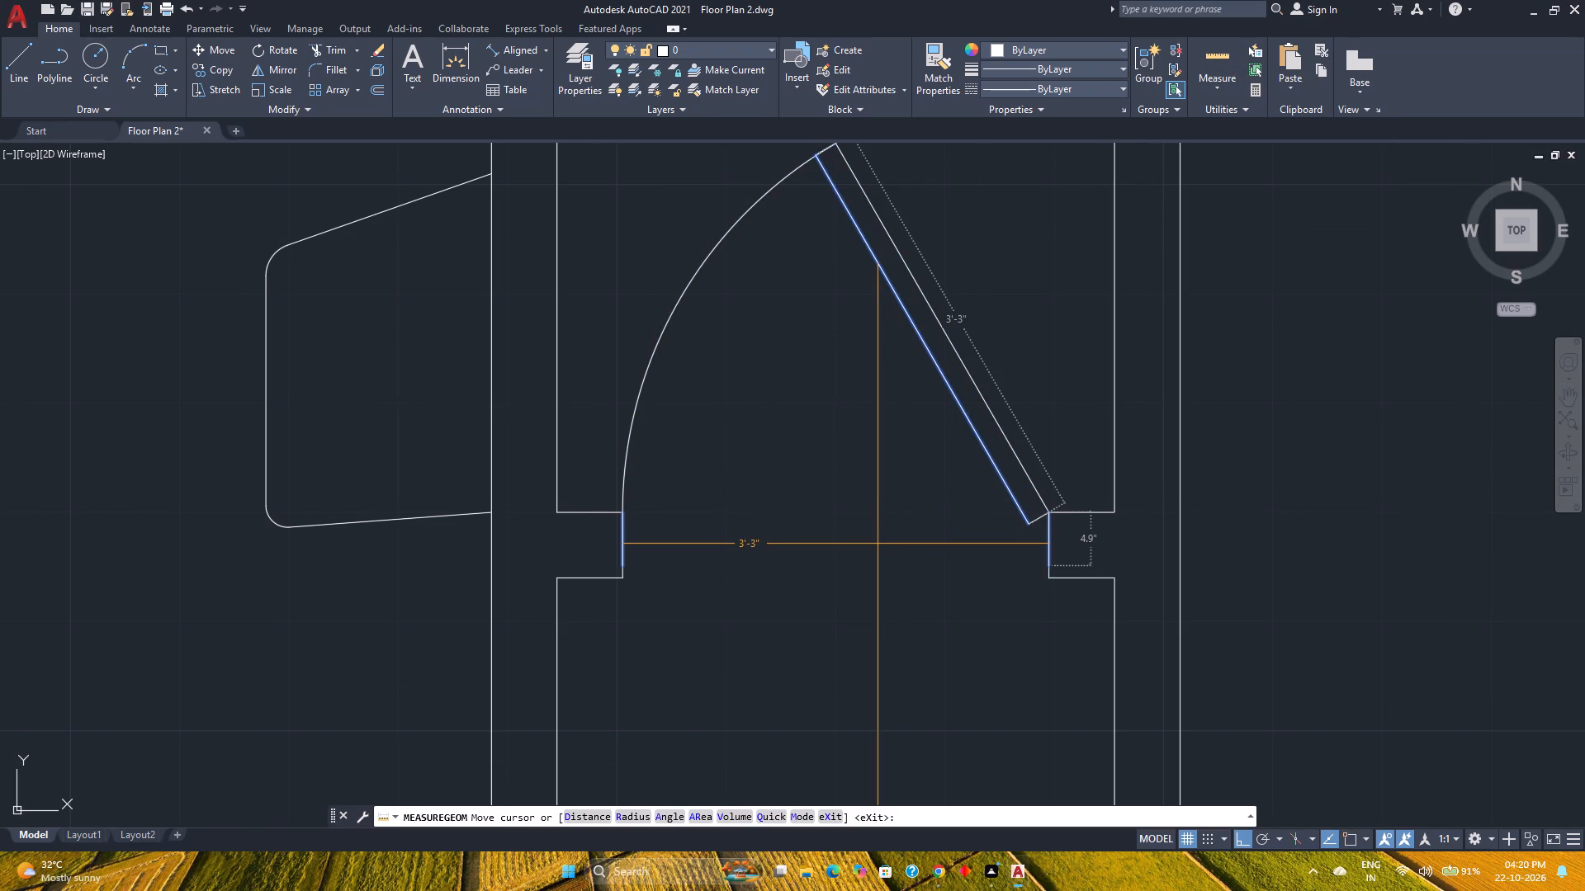
{"action": "key", "text": "Escape"}
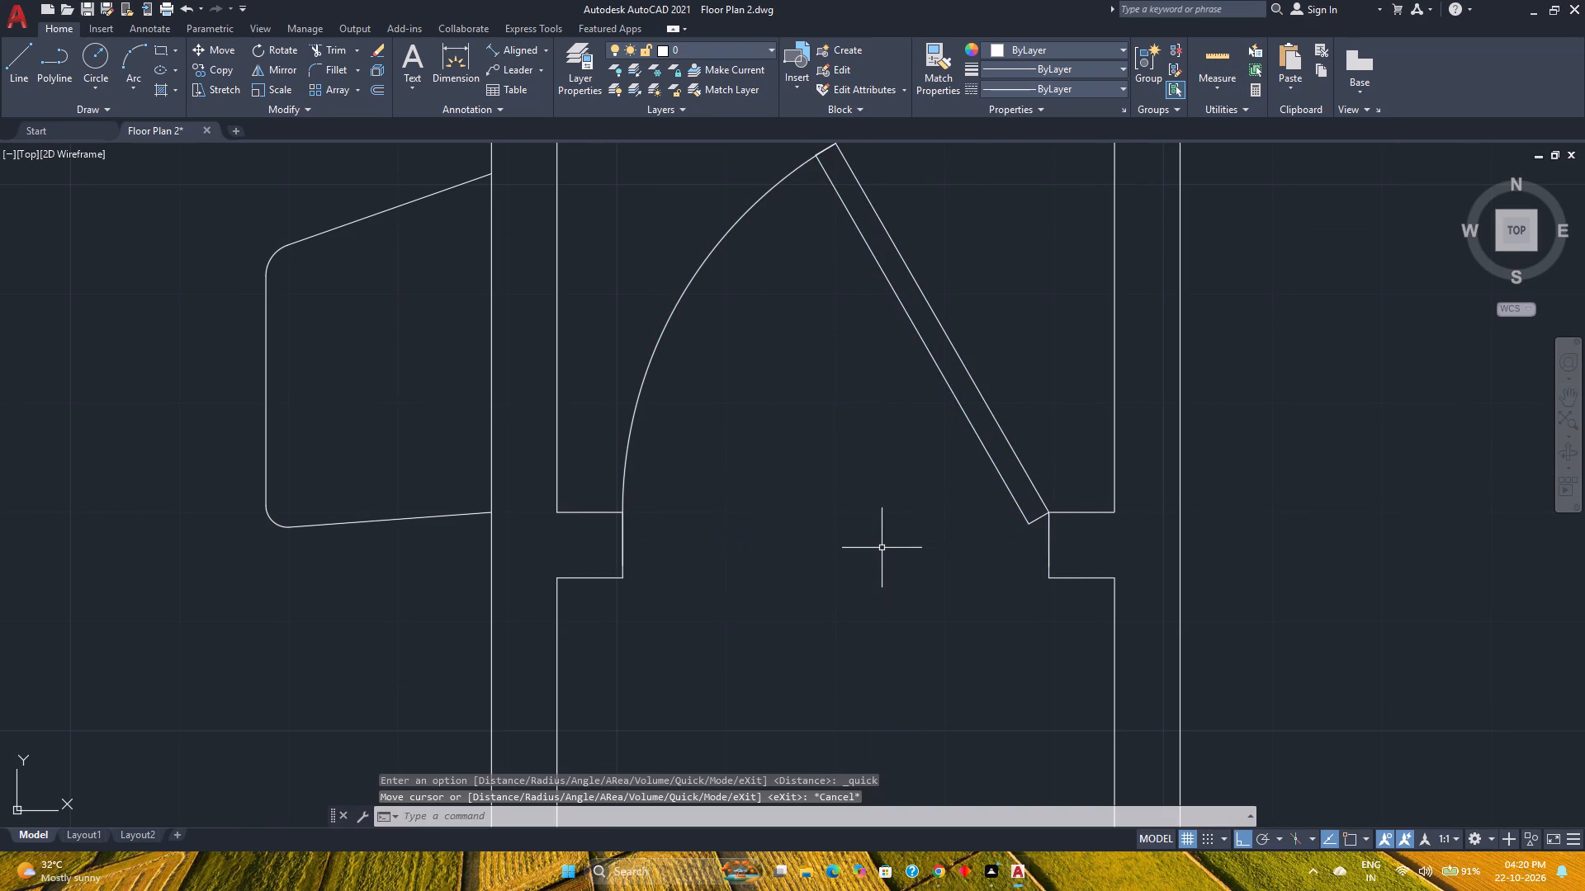
Flip the passage door horizontally so it is hinged on the west jamb.
{"action": "left_click", "coordinate": [979, 445]}
{"action": "left_click", "coordinate": [972, 441]}
{"action": "left_click", "coordinate": [971, 424]}
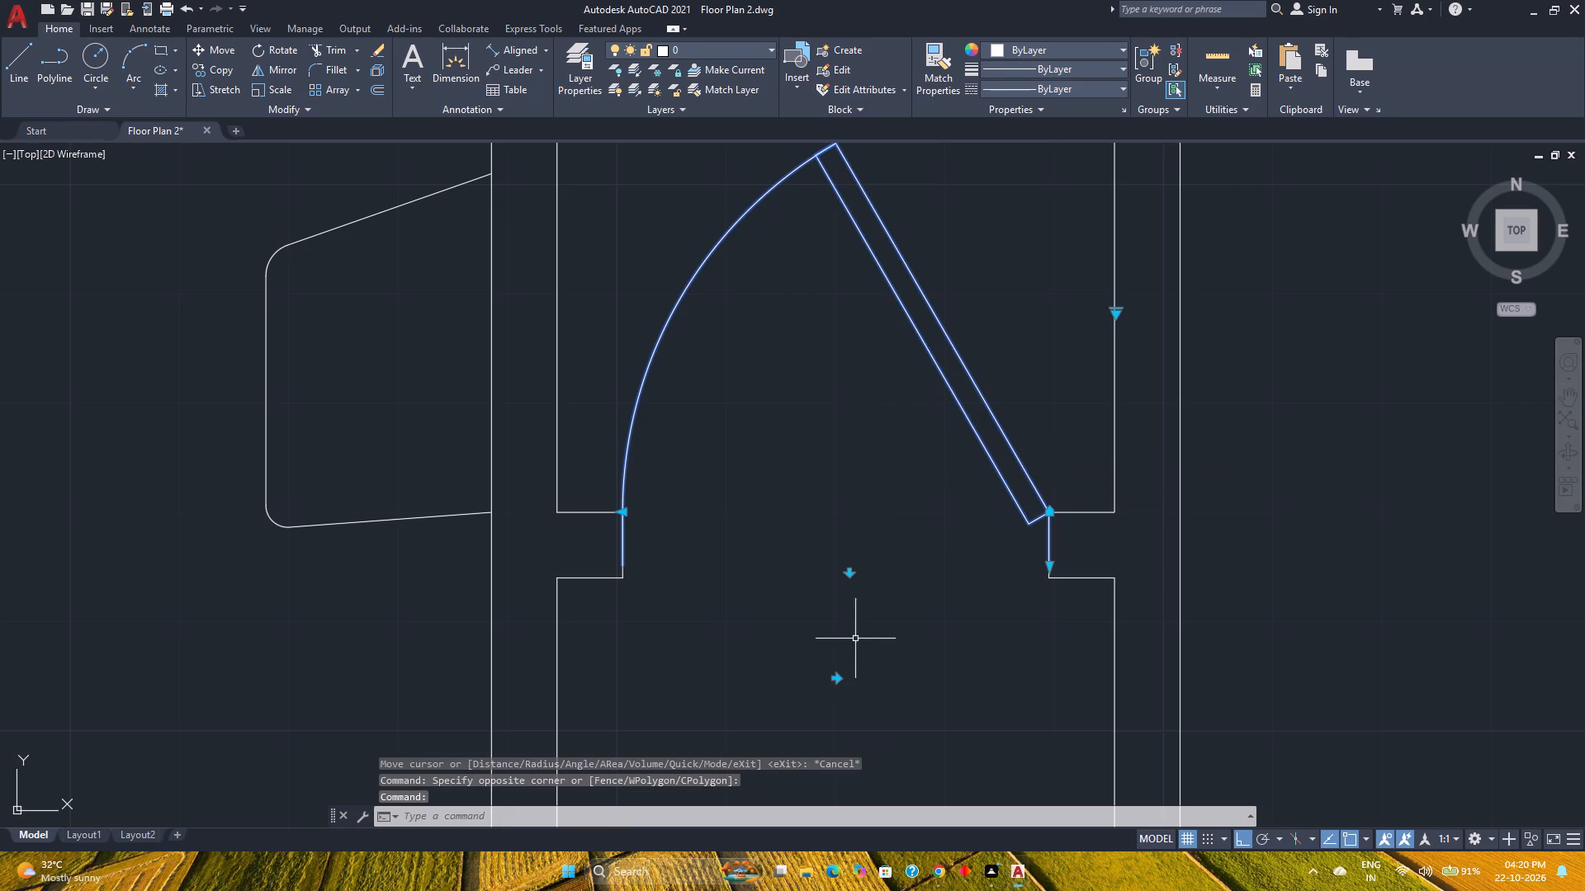
{"action": "left_click", "coordinate": [835, 679]}
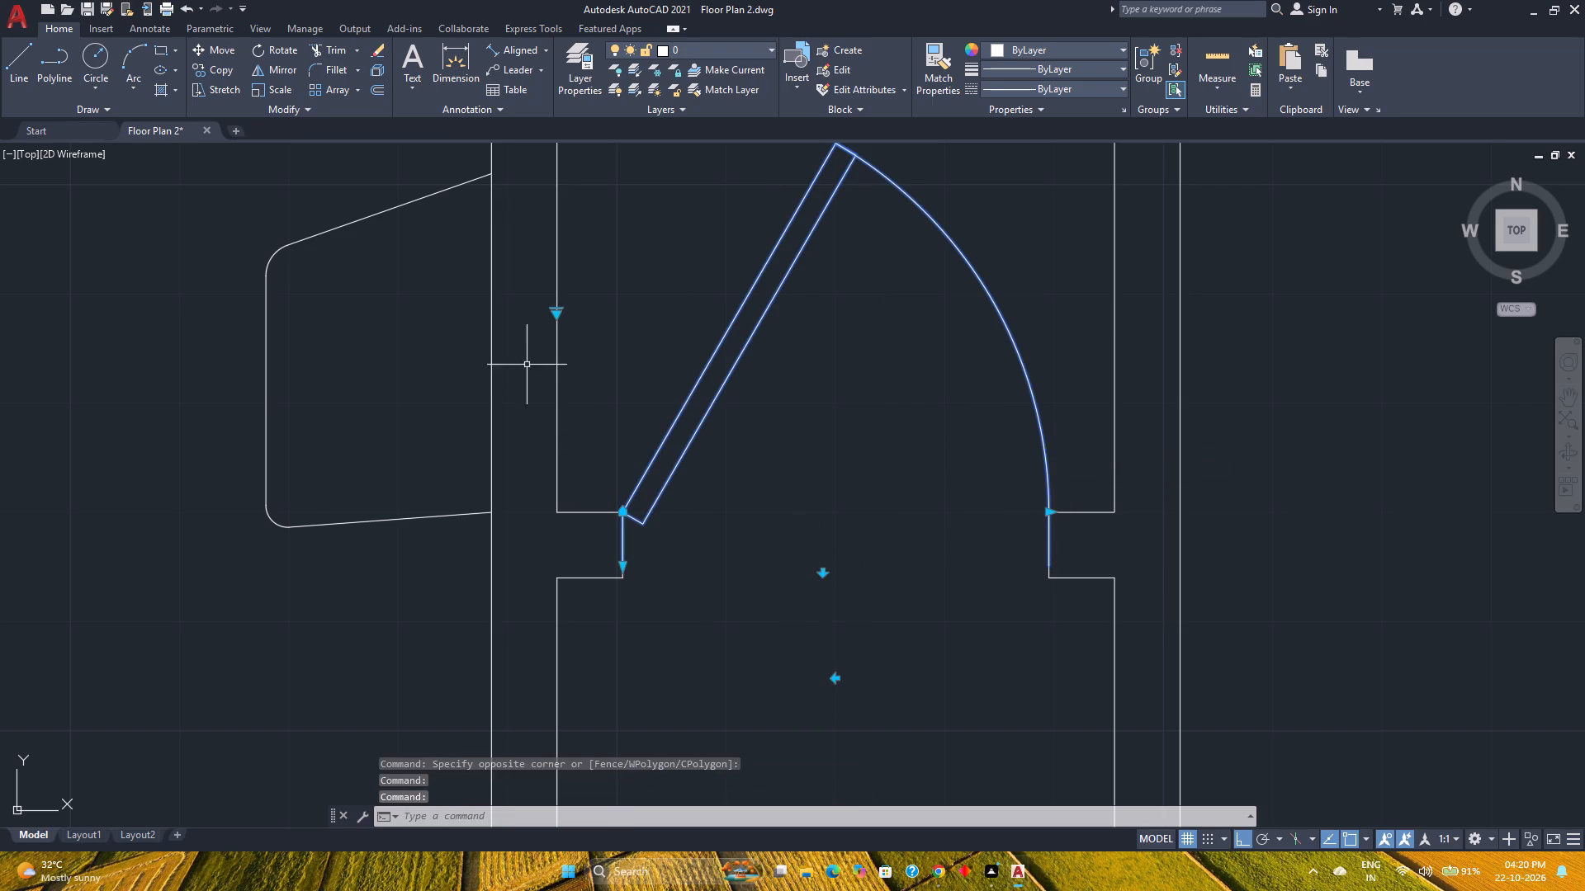
Set the passage door's leaf fully open, perpendicular to the cross wall.
{"action": "left_click", "coordinate": [558, 311]}
{"action": "left_click", "coordinate": [607, 373]}
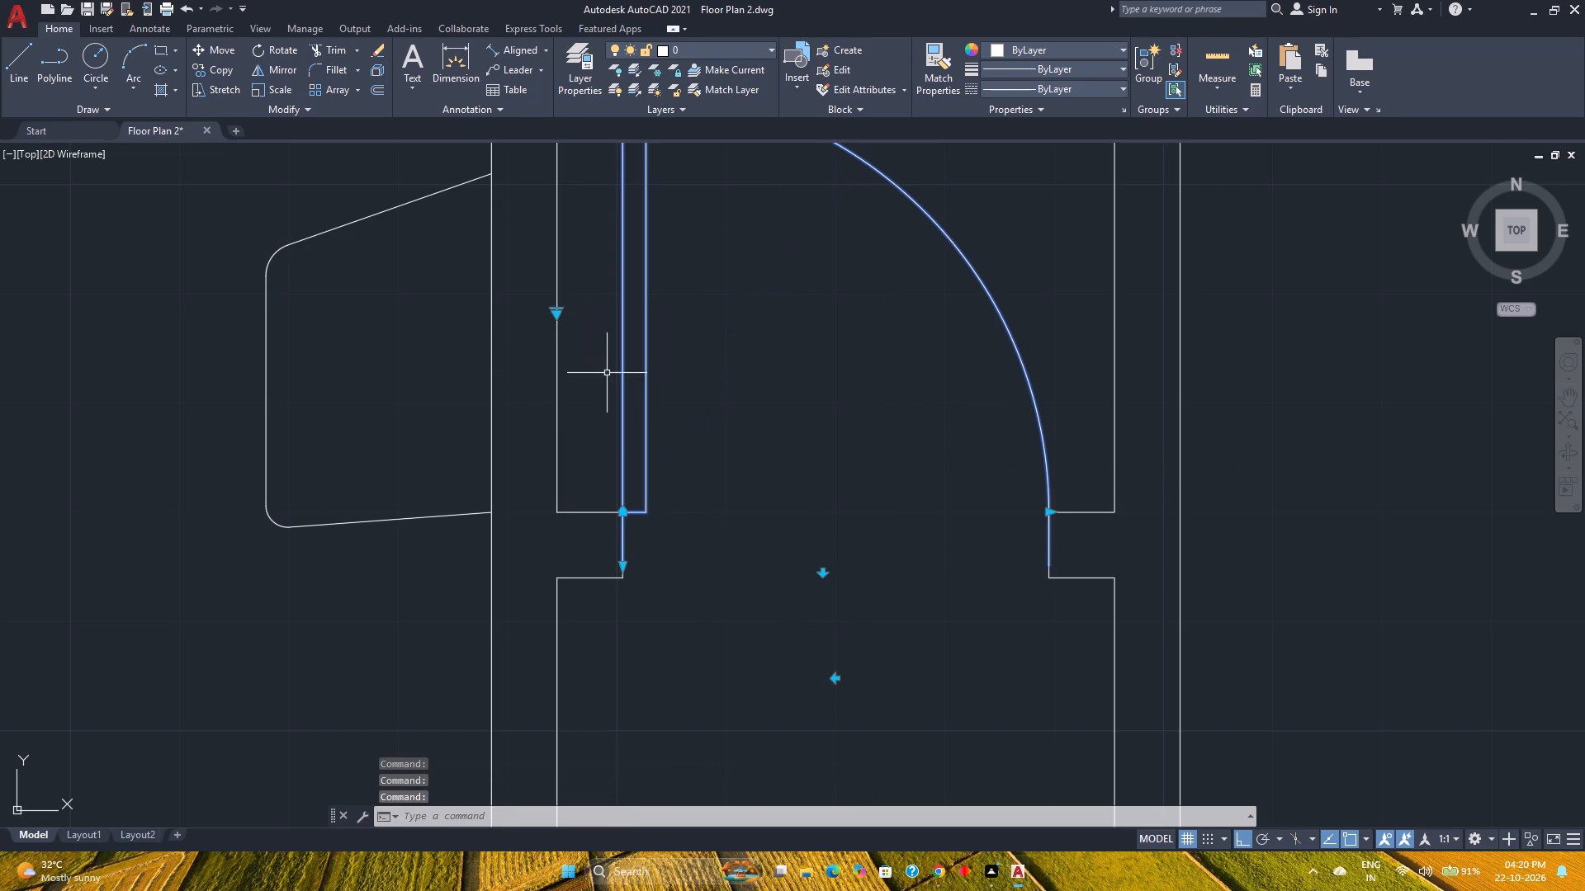
{"action": "key", "text": "Escape"}
Save the drawing.
{"action": "key", "text": "ctrl+s"}
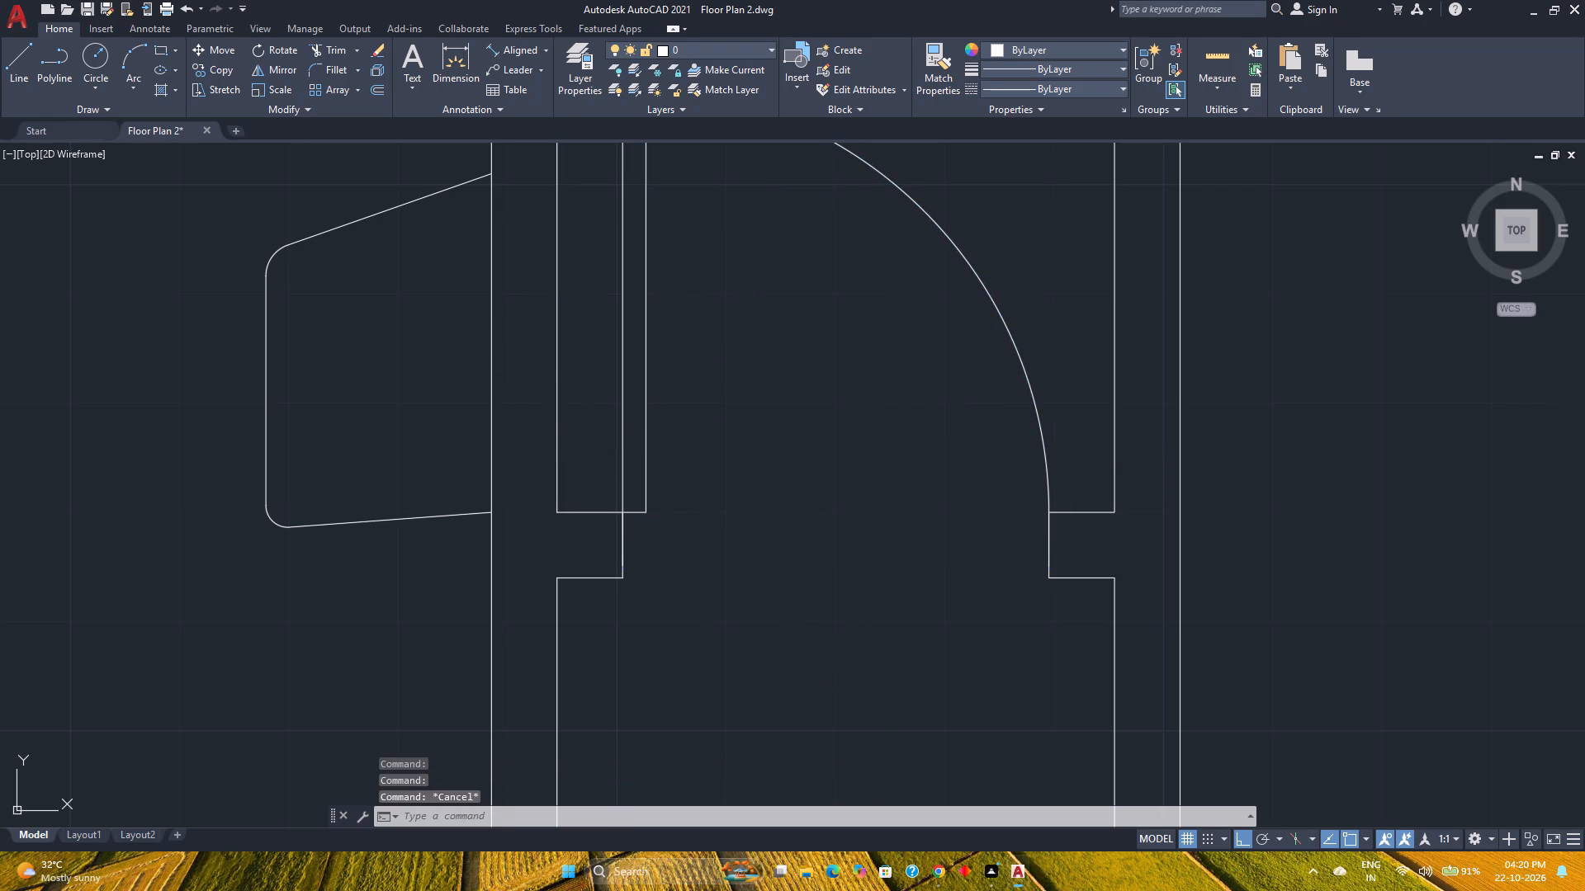
Review the new passage door in the context of the whole floor plan.
{"action": "scroll", "coordinate": [702, 479], "scroll_direction": "down", "scroll_amount": 2}
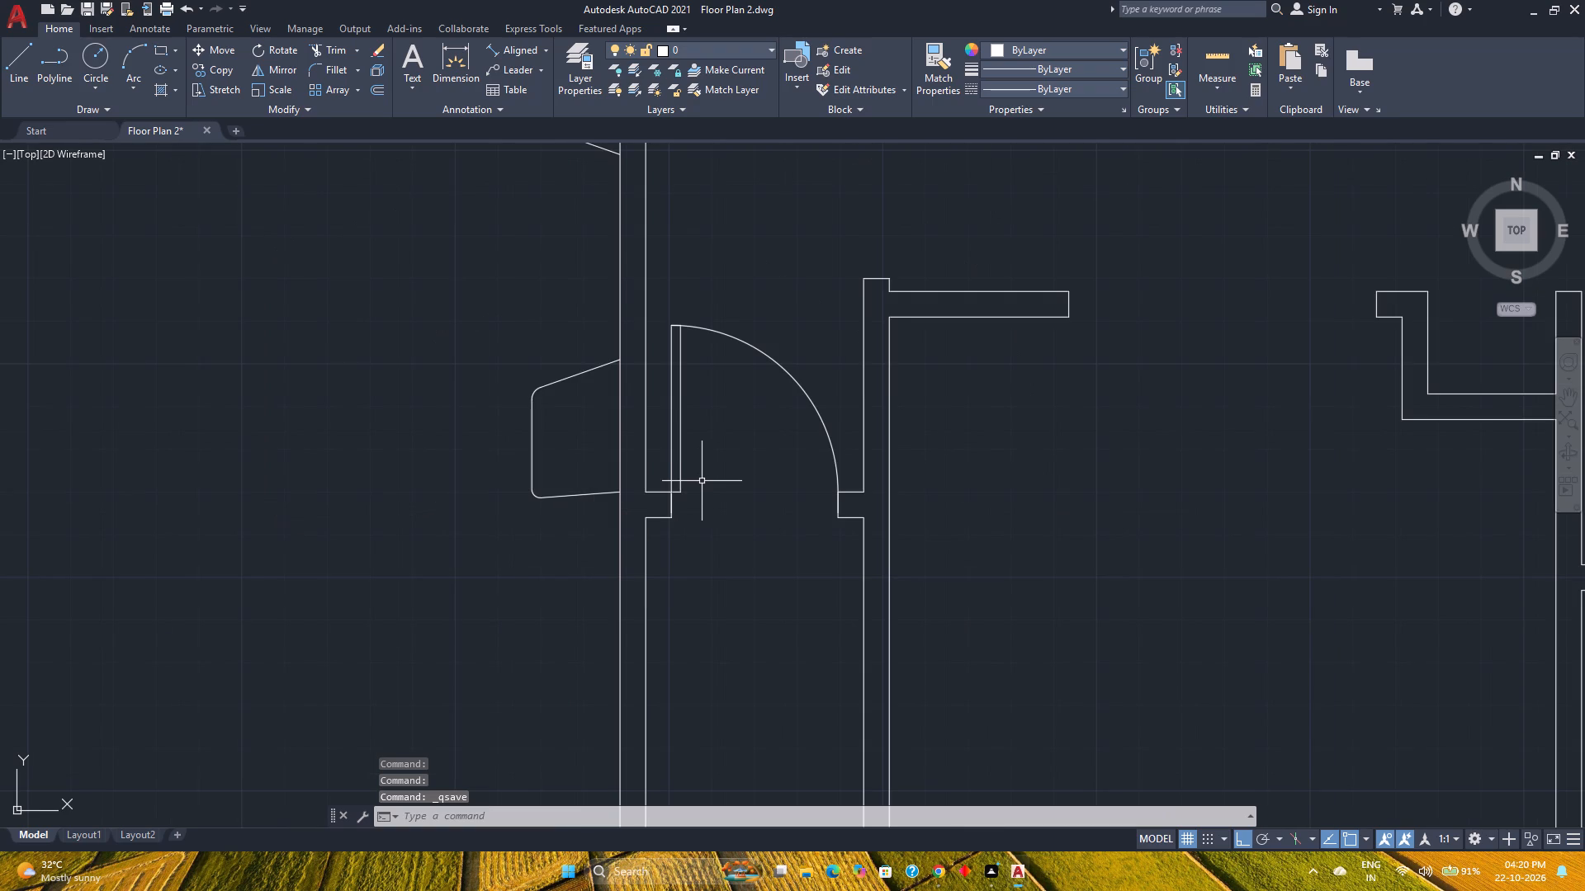
{"action": "scroll", "coordinate": [702, 481], "scroll_direction": "down", "scroll_amount": 2}
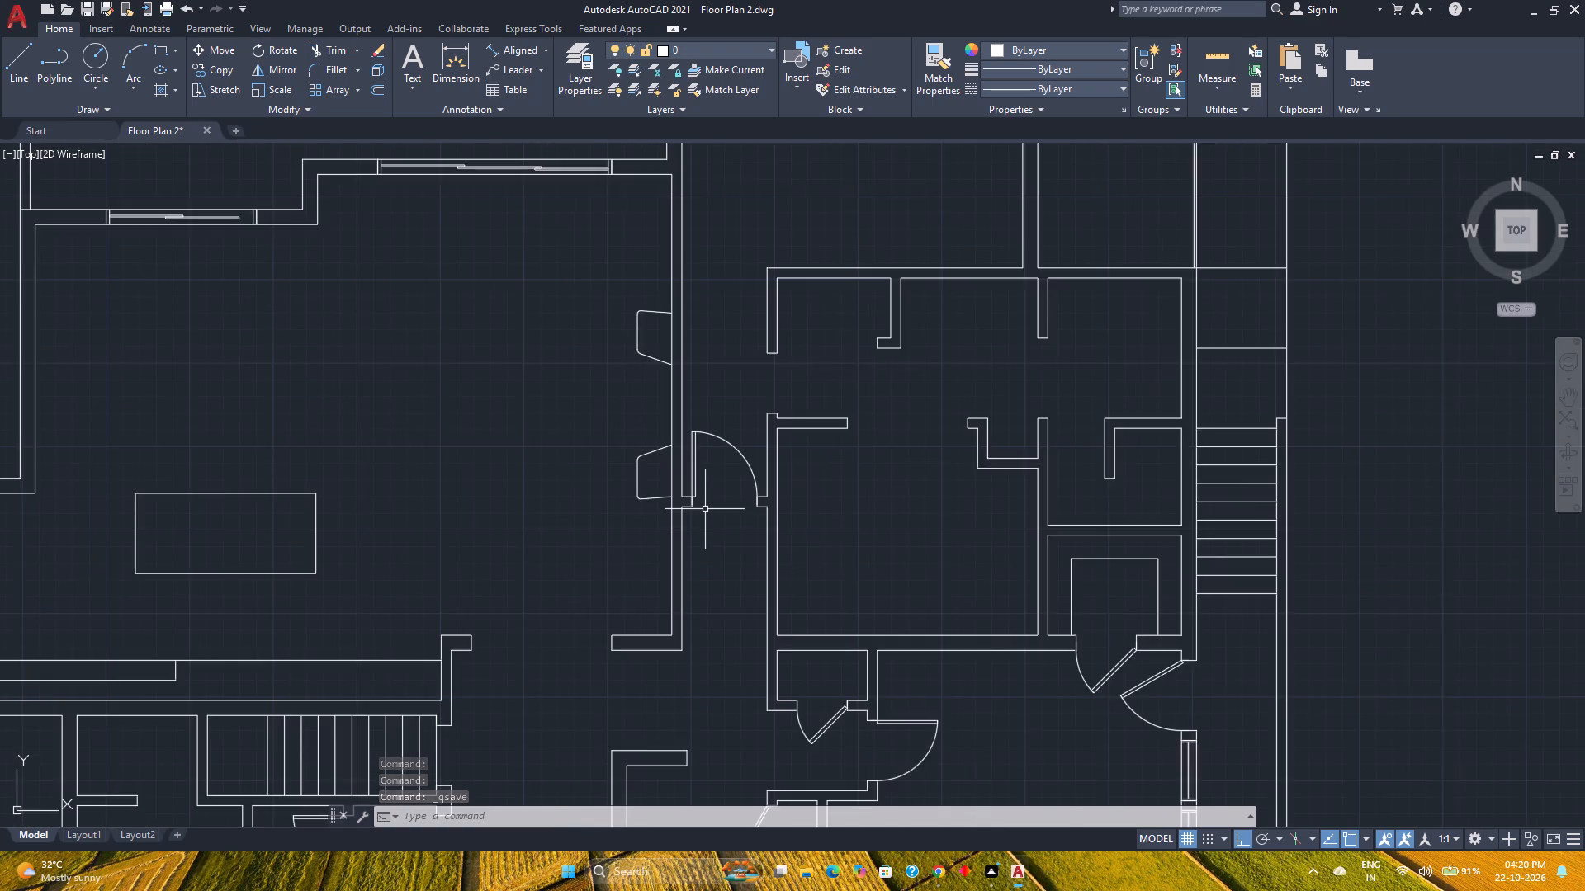
{"action": "scroll", "coordinate": [705, 509], "scroll_direction": "down", "scroll_amount": 1}
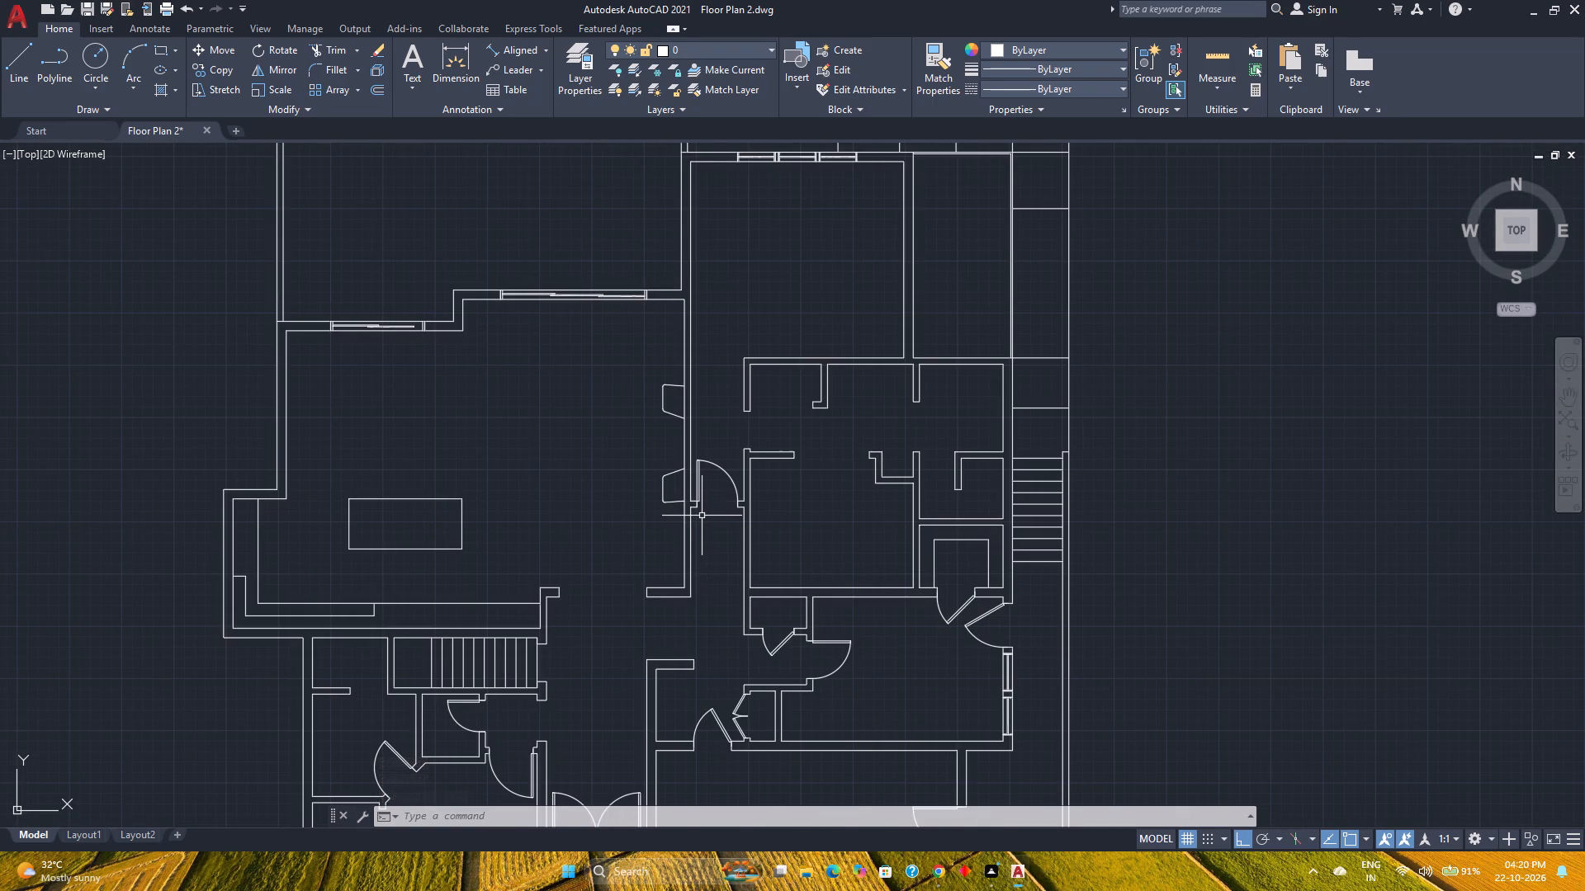
{"action": "middle_click_drag", "start_coordinate": [696, 517], "coordinate": [627, 486]}
{"action": "middle_click_drag", "start_coordinate": [624, 485], "coordinate": [616, 483]}
{"action": "middle_click", "coordinate": [613, 483]}
{"action": "middle_click", "coordinate": [560, 465]}
{"action": "middle_click_drag", "start_coordinate": [560, 465], "coordinate": [544, 455]}
{"action": "middle_click", "coordinate": [544, 455]}
{"action": "middle_click", "coordinate": [544, 455]}
{"action": "middle_click", "coordinate": [544, 455]}
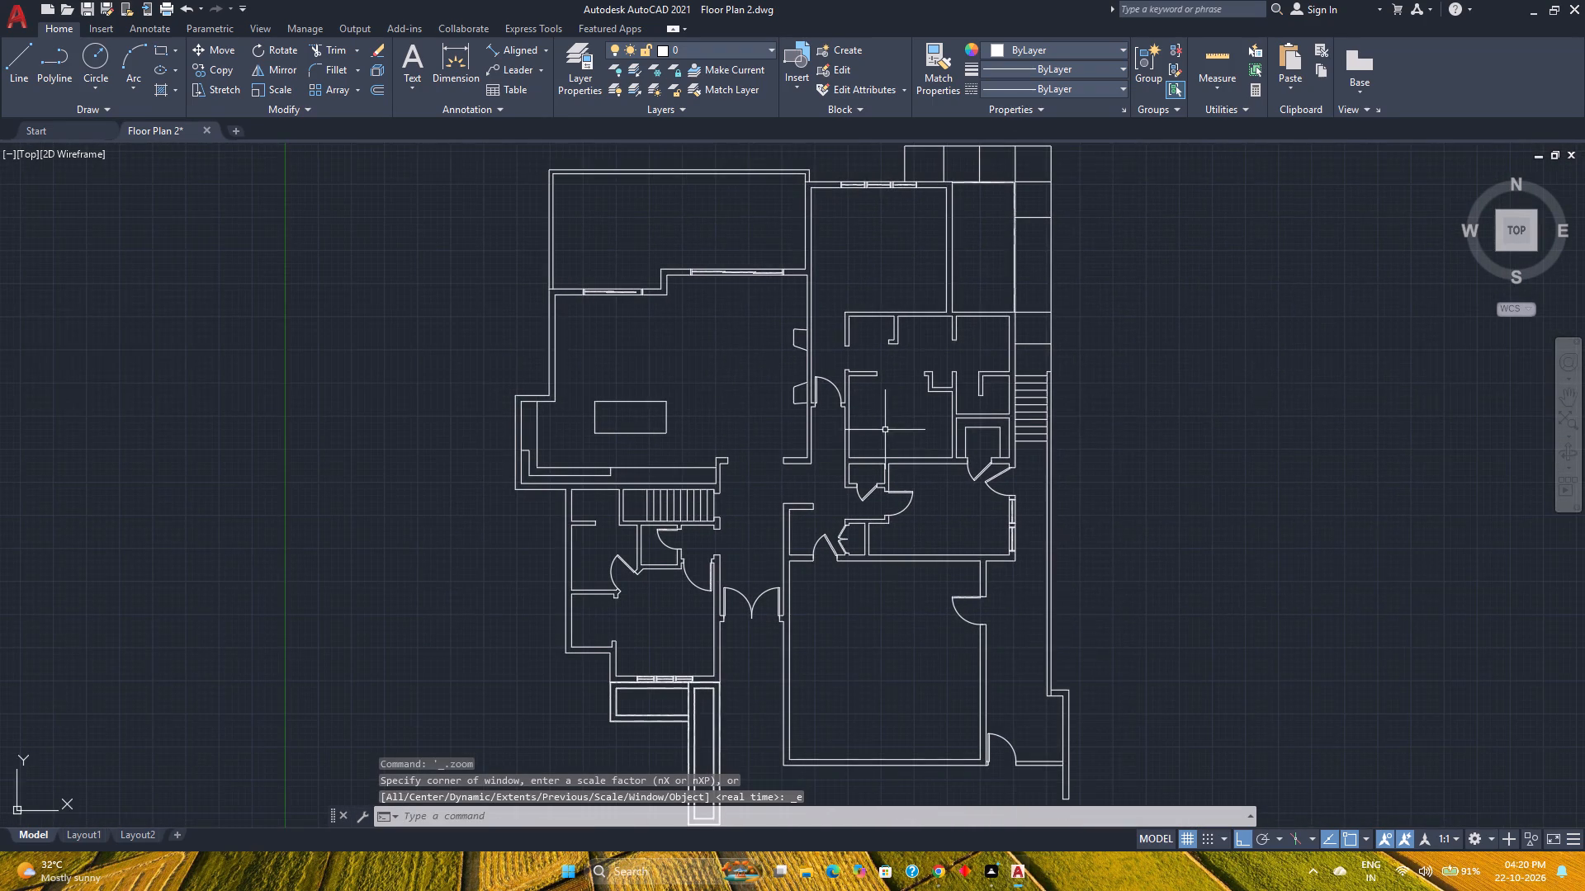
{"action": "middle_click_drag", "start_coordinate": [923, 450], "coordinate": [873, 454]}
{"action": "middle_click", "coordinate": [873, 454]}
{"action": "middle_click", "coordinate": [873, 454]}
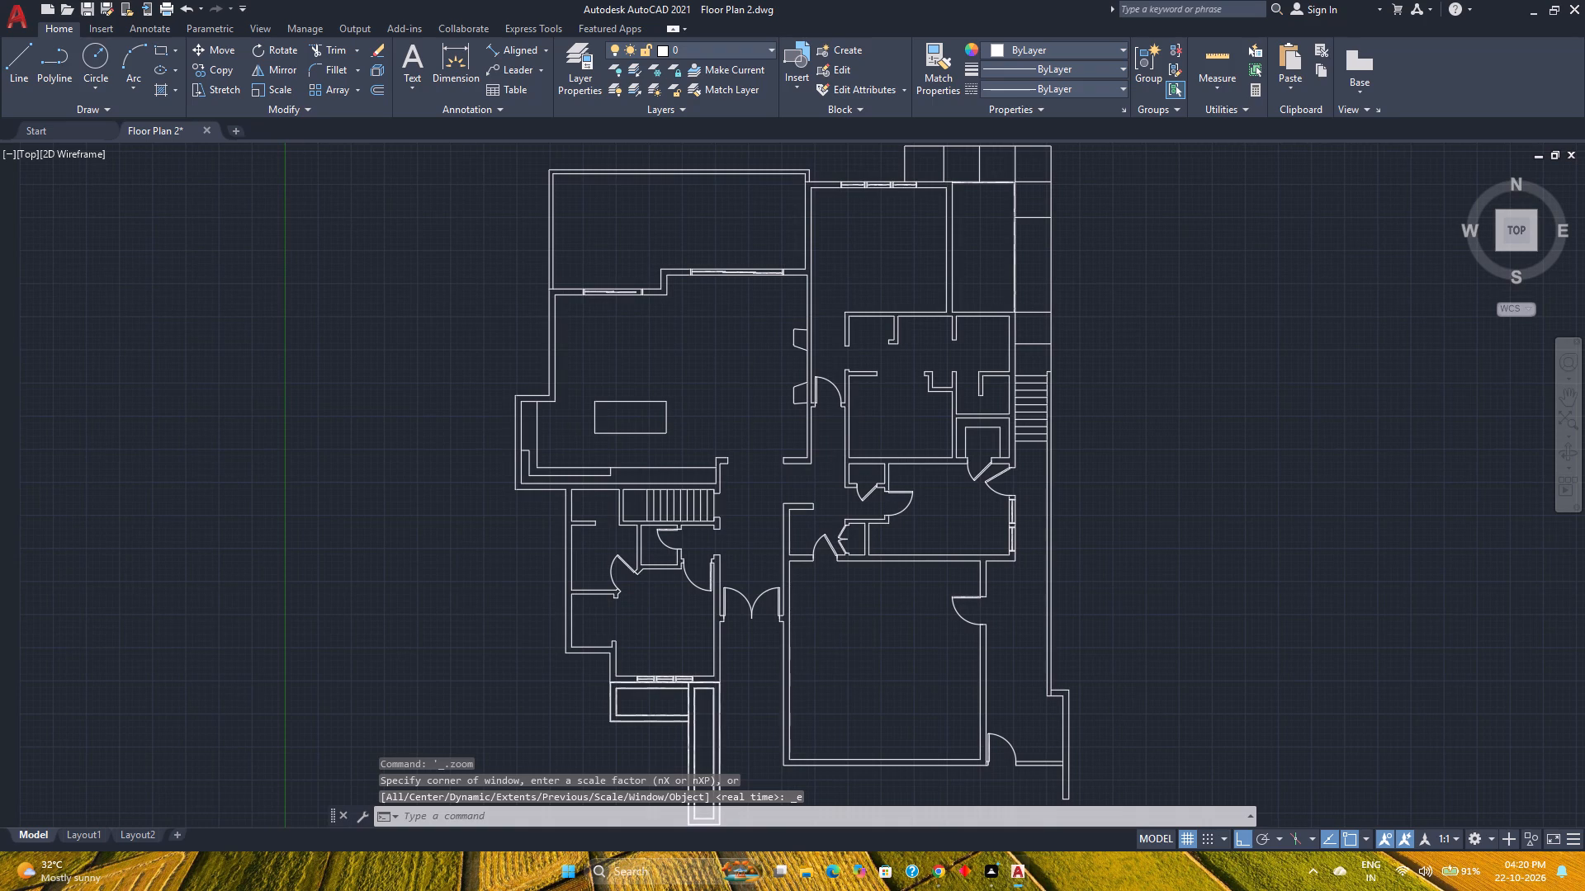
Save the floor plan drawing again.
{"action": "key", "text": "ctrl+s"}
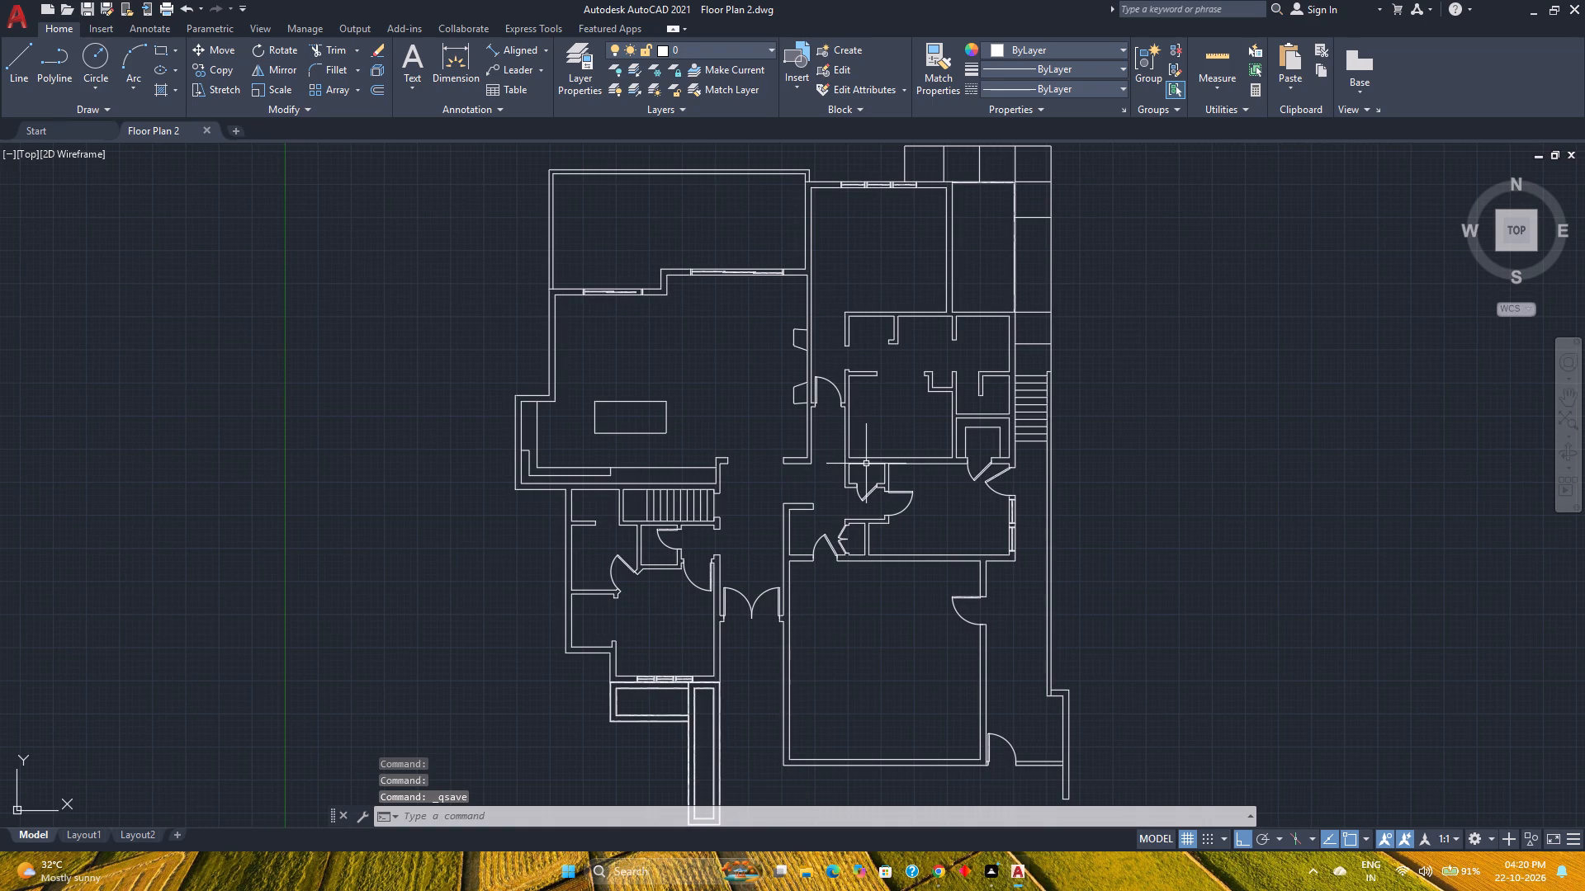
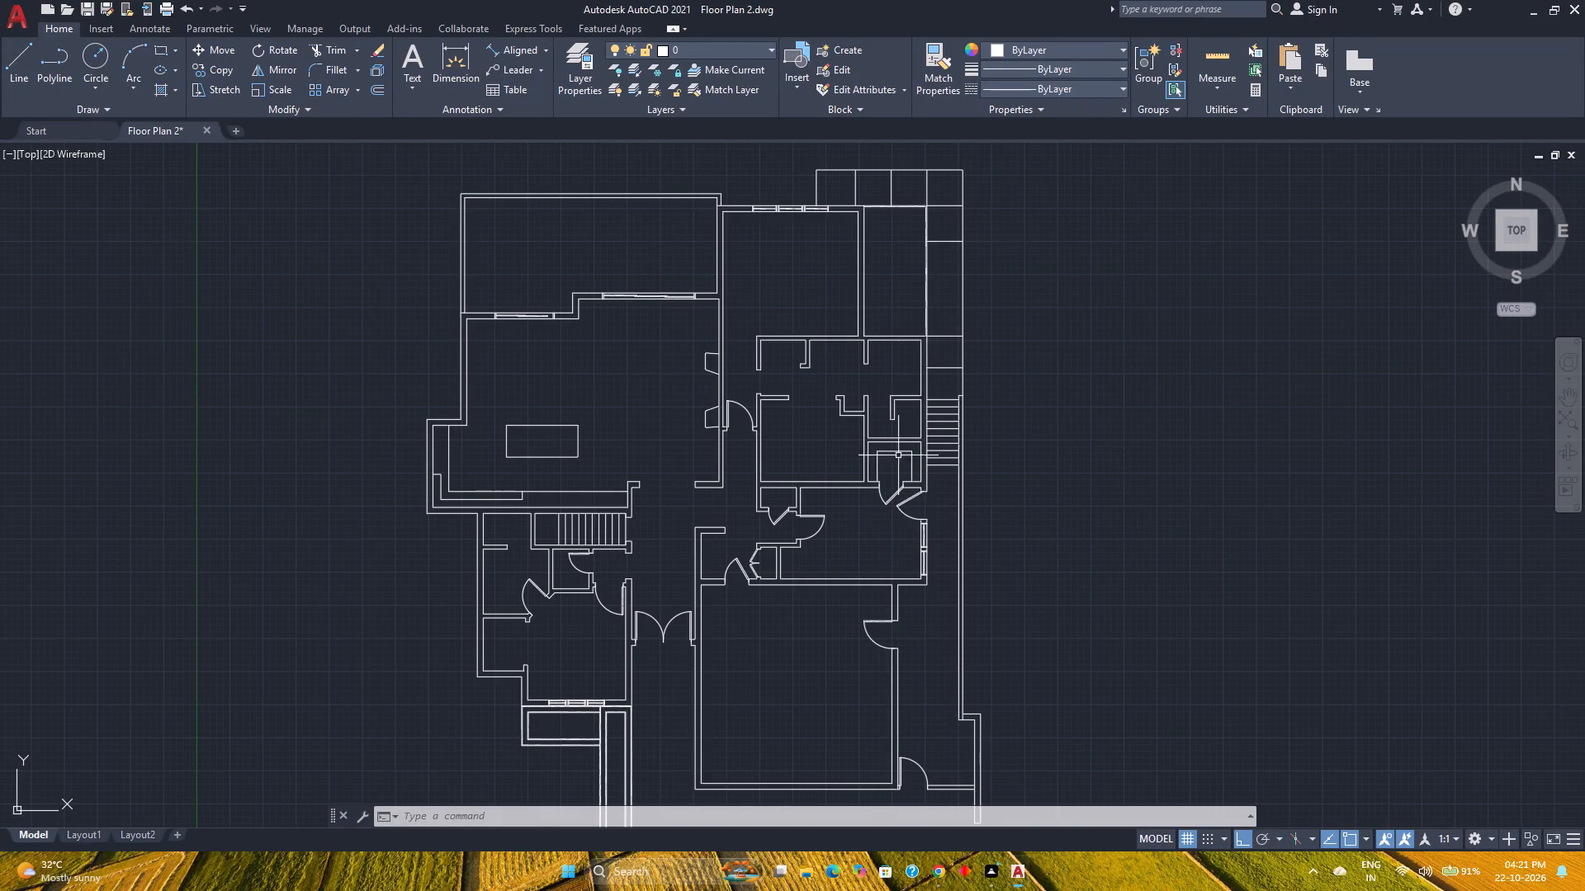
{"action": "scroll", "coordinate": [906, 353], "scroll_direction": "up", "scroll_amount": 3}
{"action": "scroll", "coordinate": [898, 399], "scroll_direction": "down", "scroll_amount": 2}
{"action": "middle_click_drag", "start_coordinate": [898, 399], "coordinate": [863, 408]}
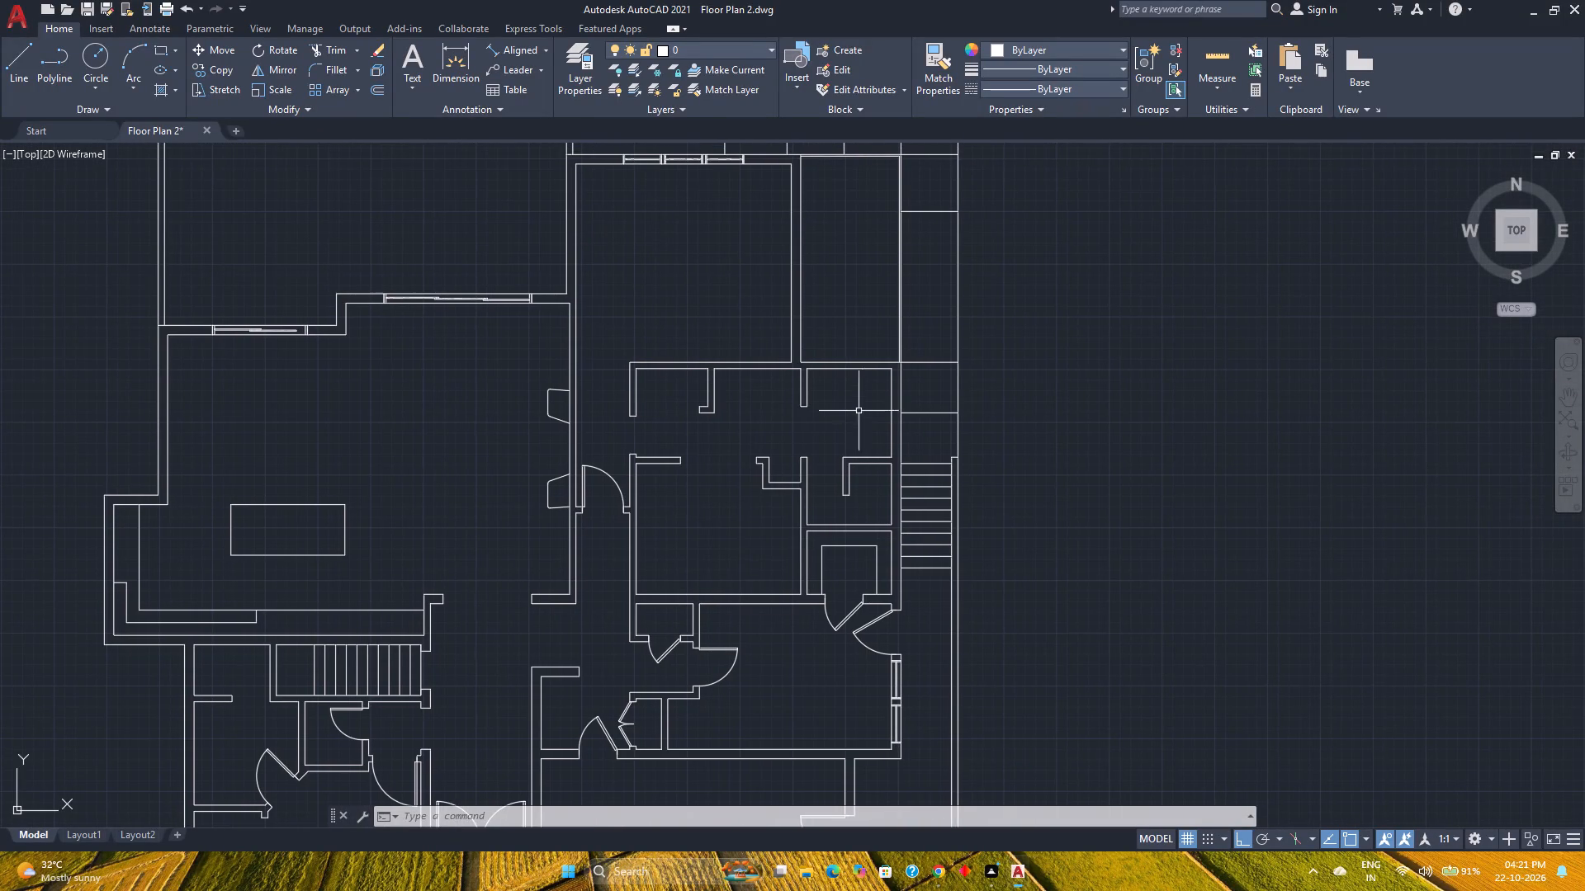
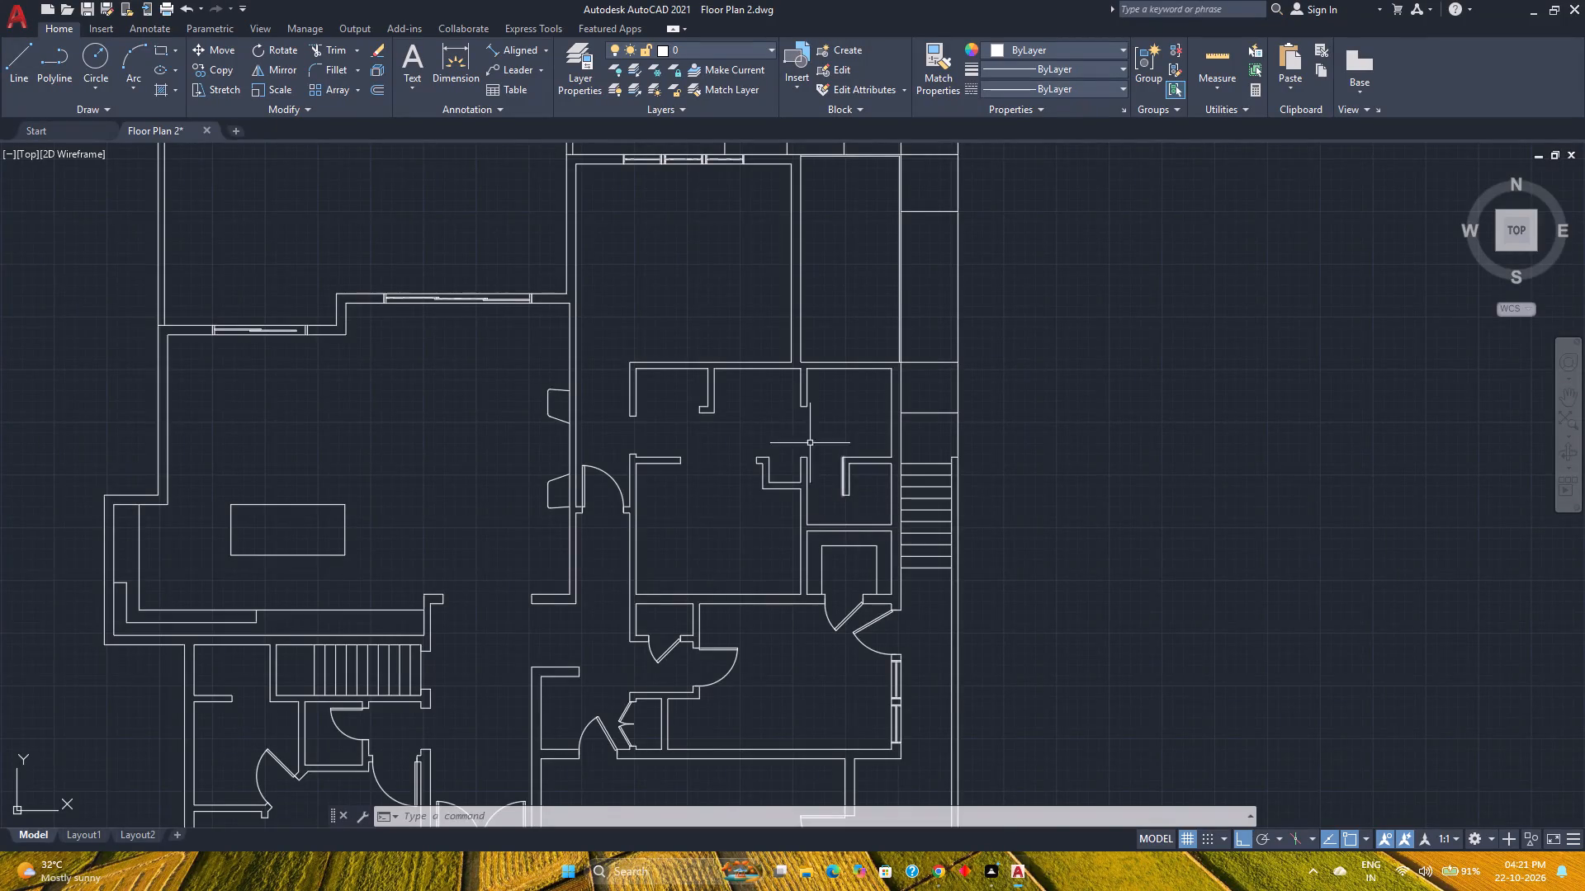
Start Offset at 2', and offset the bottom line of the small central wall niche upward by 1'8", 1'6" and 1'4".
{"action": "scroll", "coordinate": [756, 397], "scroll_direction": "up", "scroll_amount": 2}
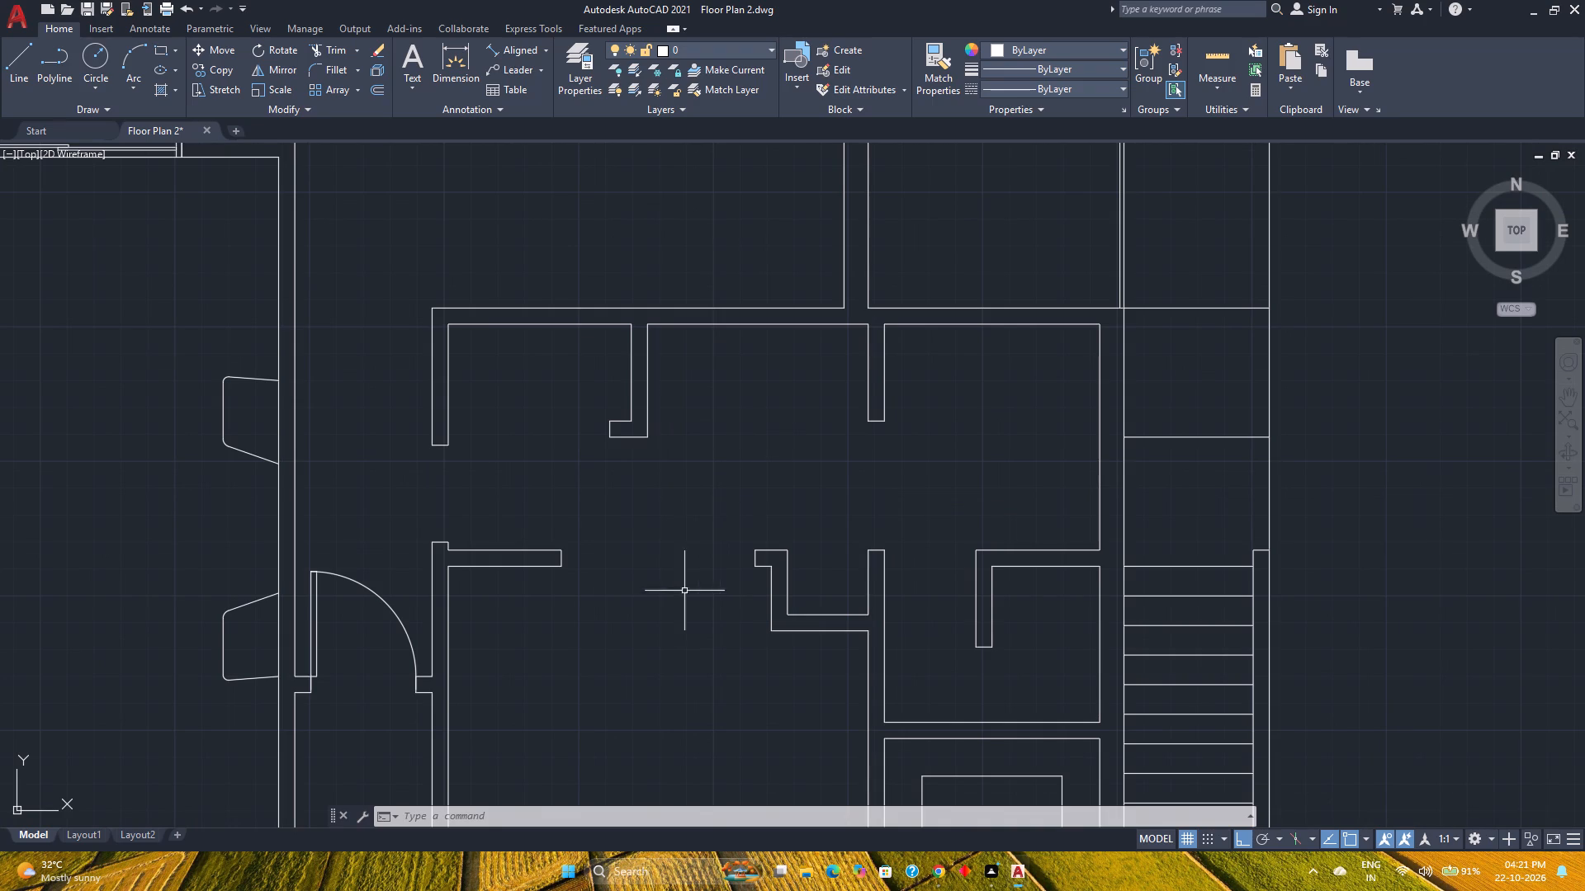
{"action": "left_click", "coordinate": [377, 87]}
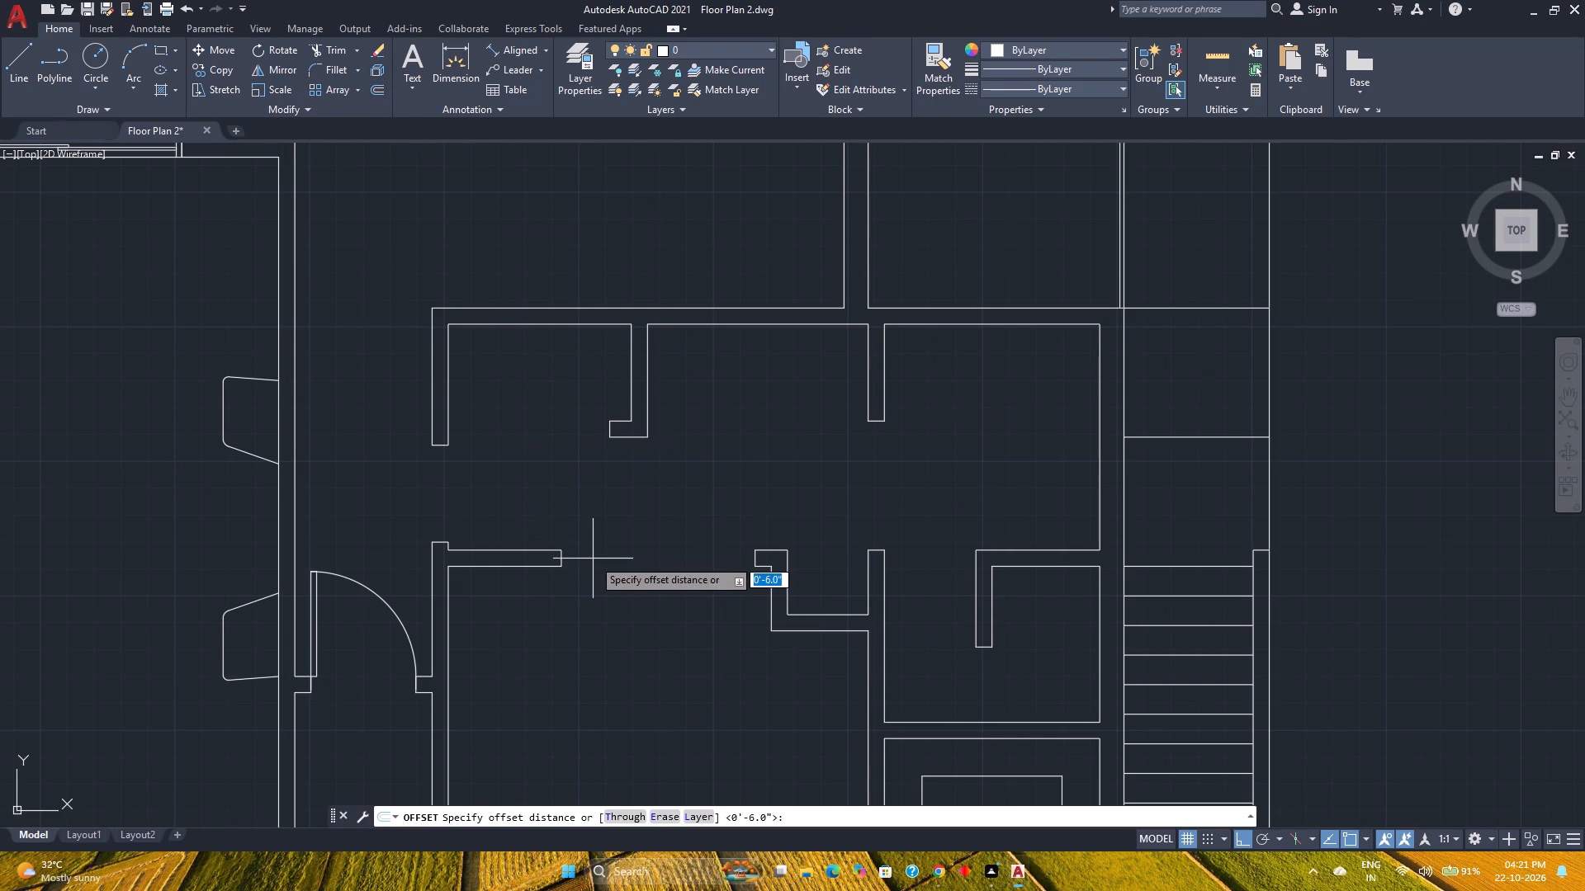
{"action": "type", "text": "2'"}
{"action": "key", "text": "Return"}
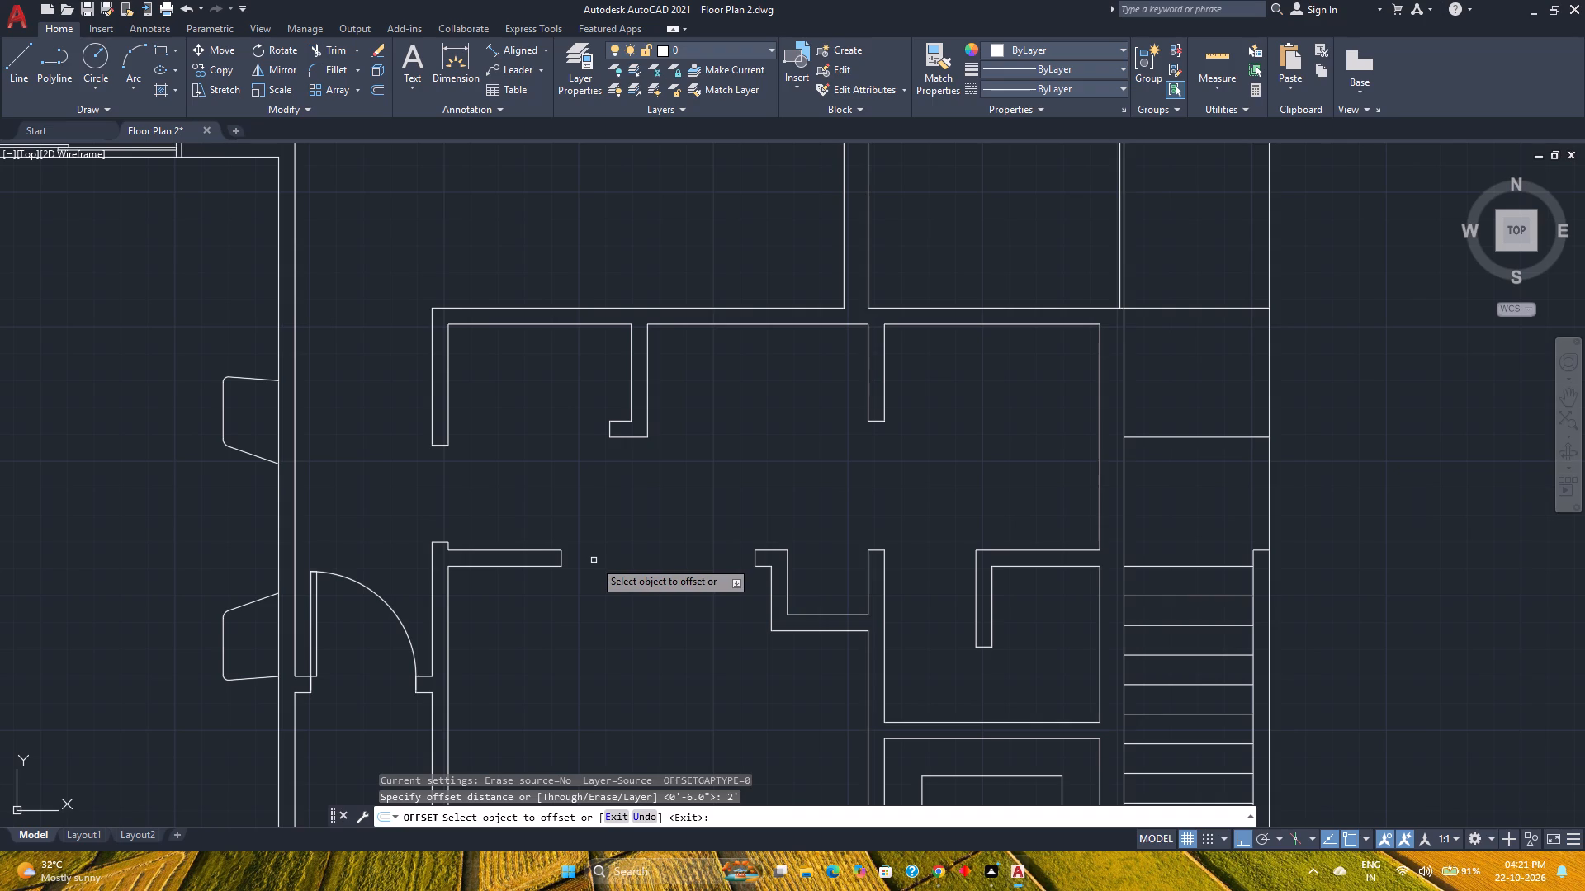
{"action": "left_click", "coordinate": [821, 612]}
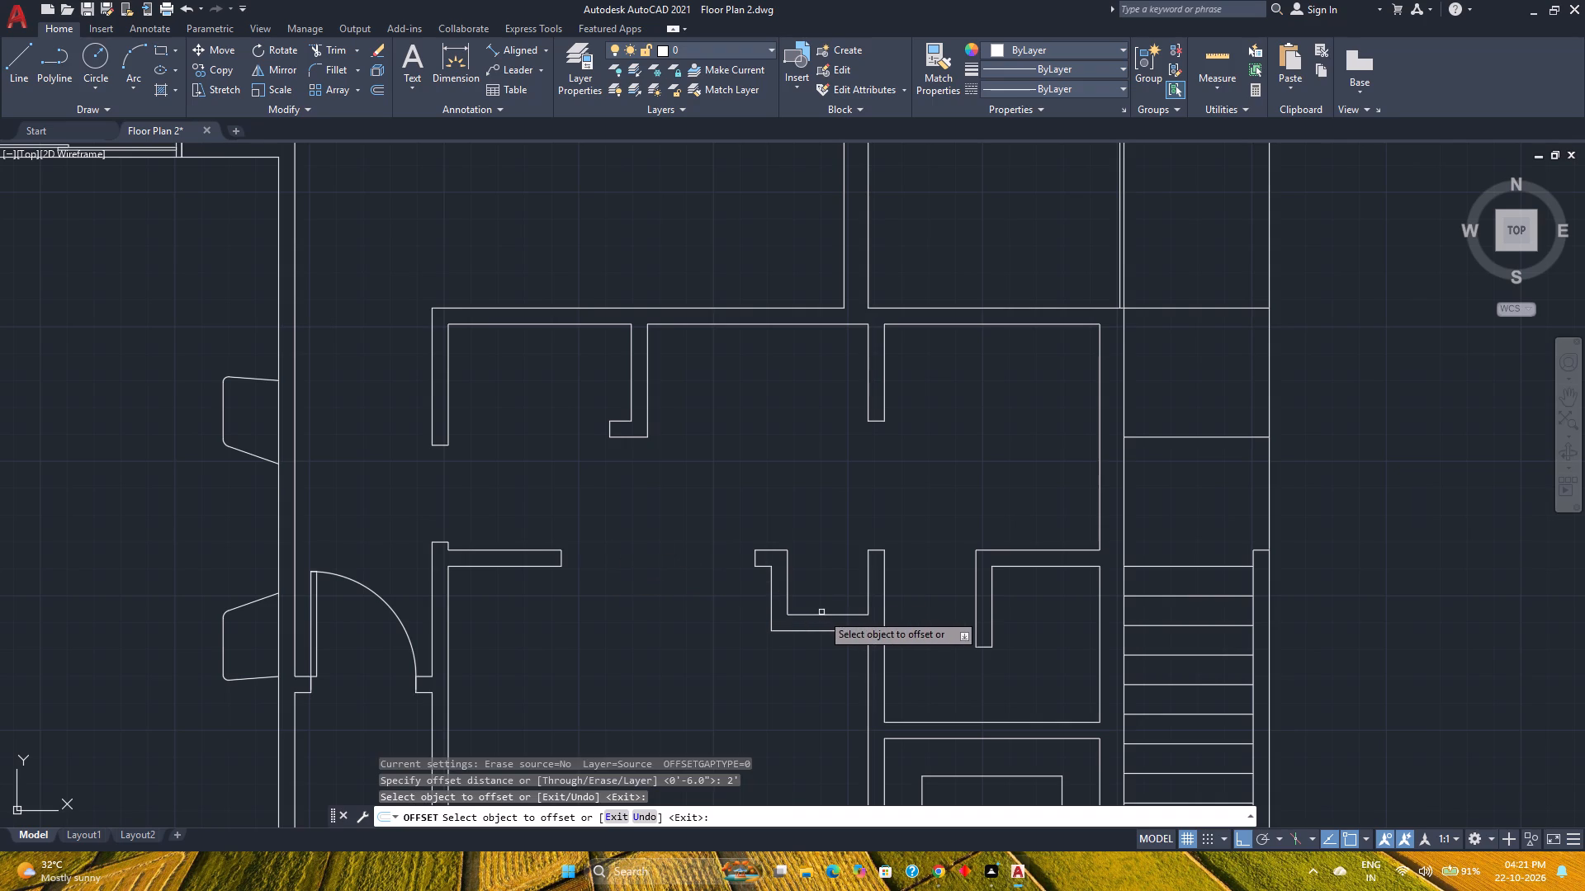
{"action": "left_click", "coordinate": [821, 615]}
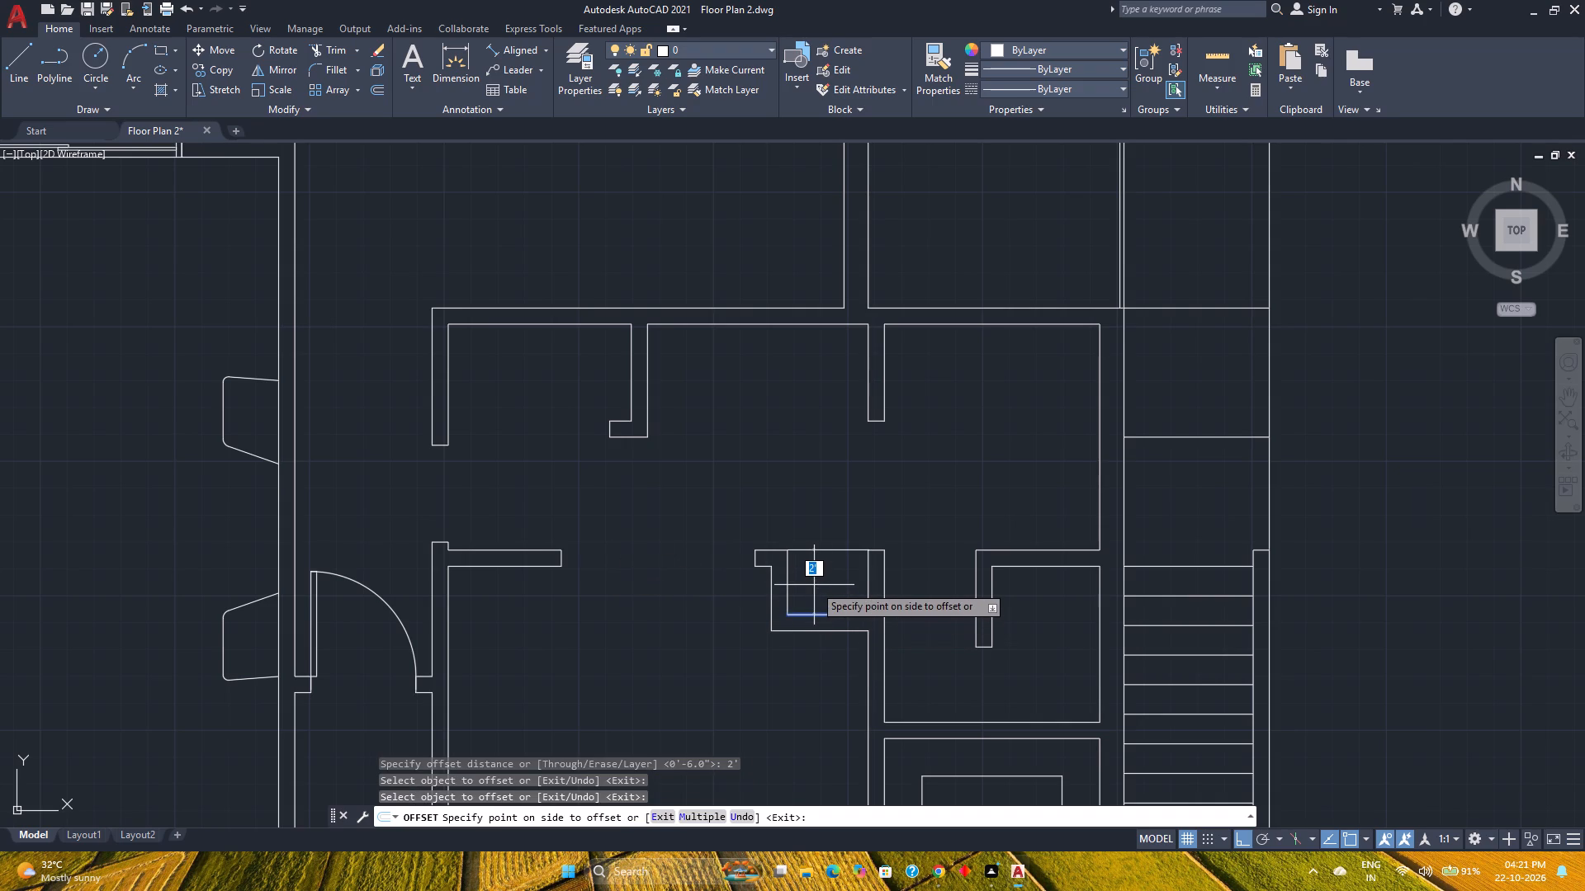
{"action": "type", "text": "1'8\""}
{"action": "key", "text": "Return"}
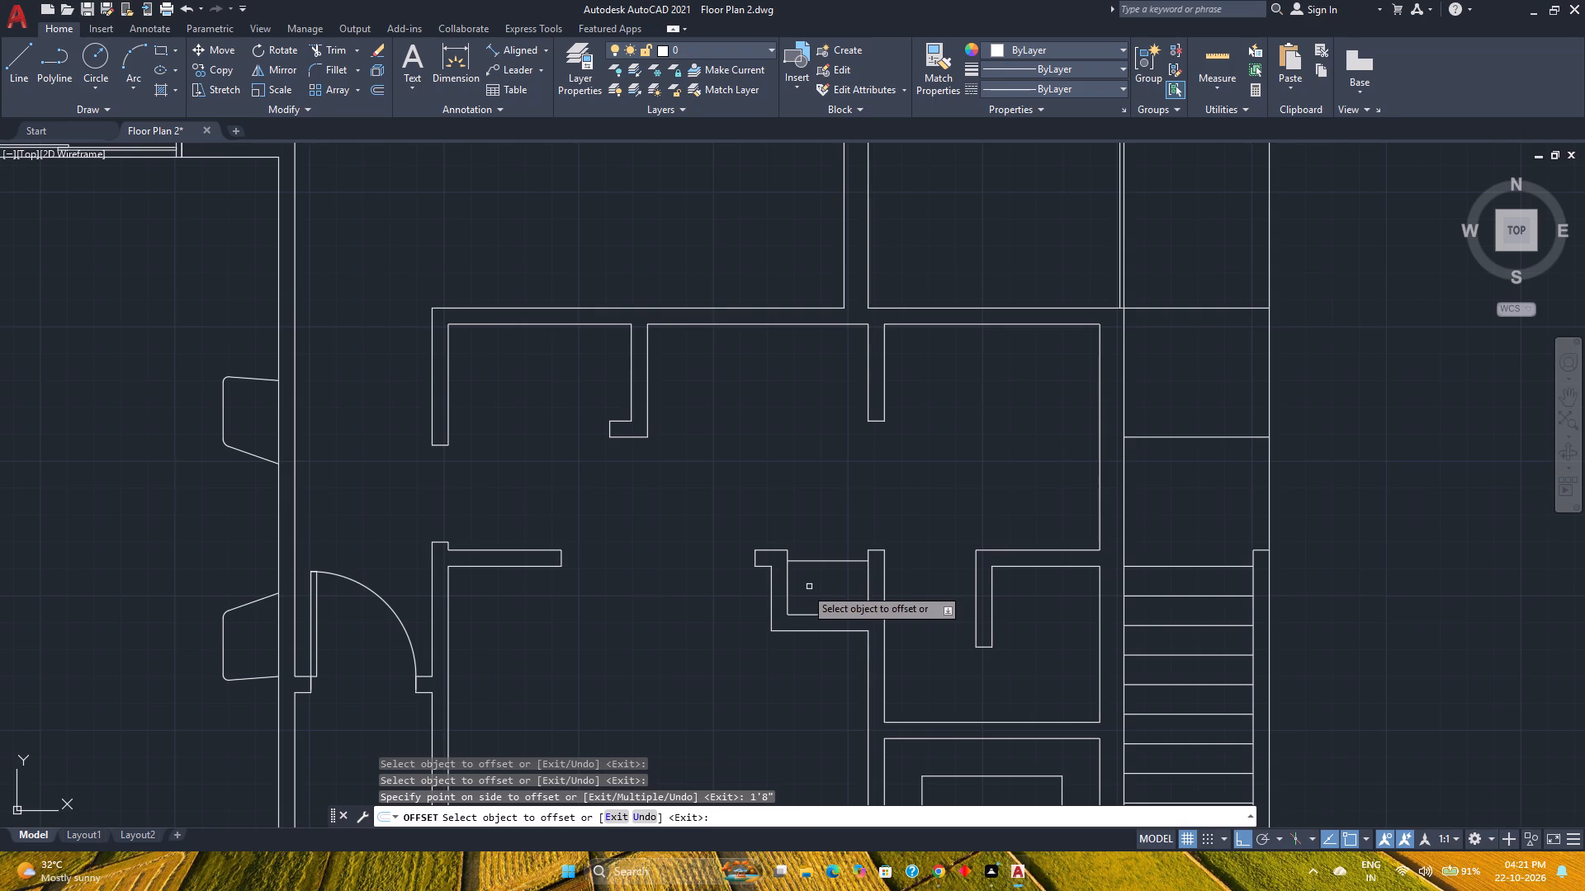
{"action": "left_click", "coordinate": [824, 615]}
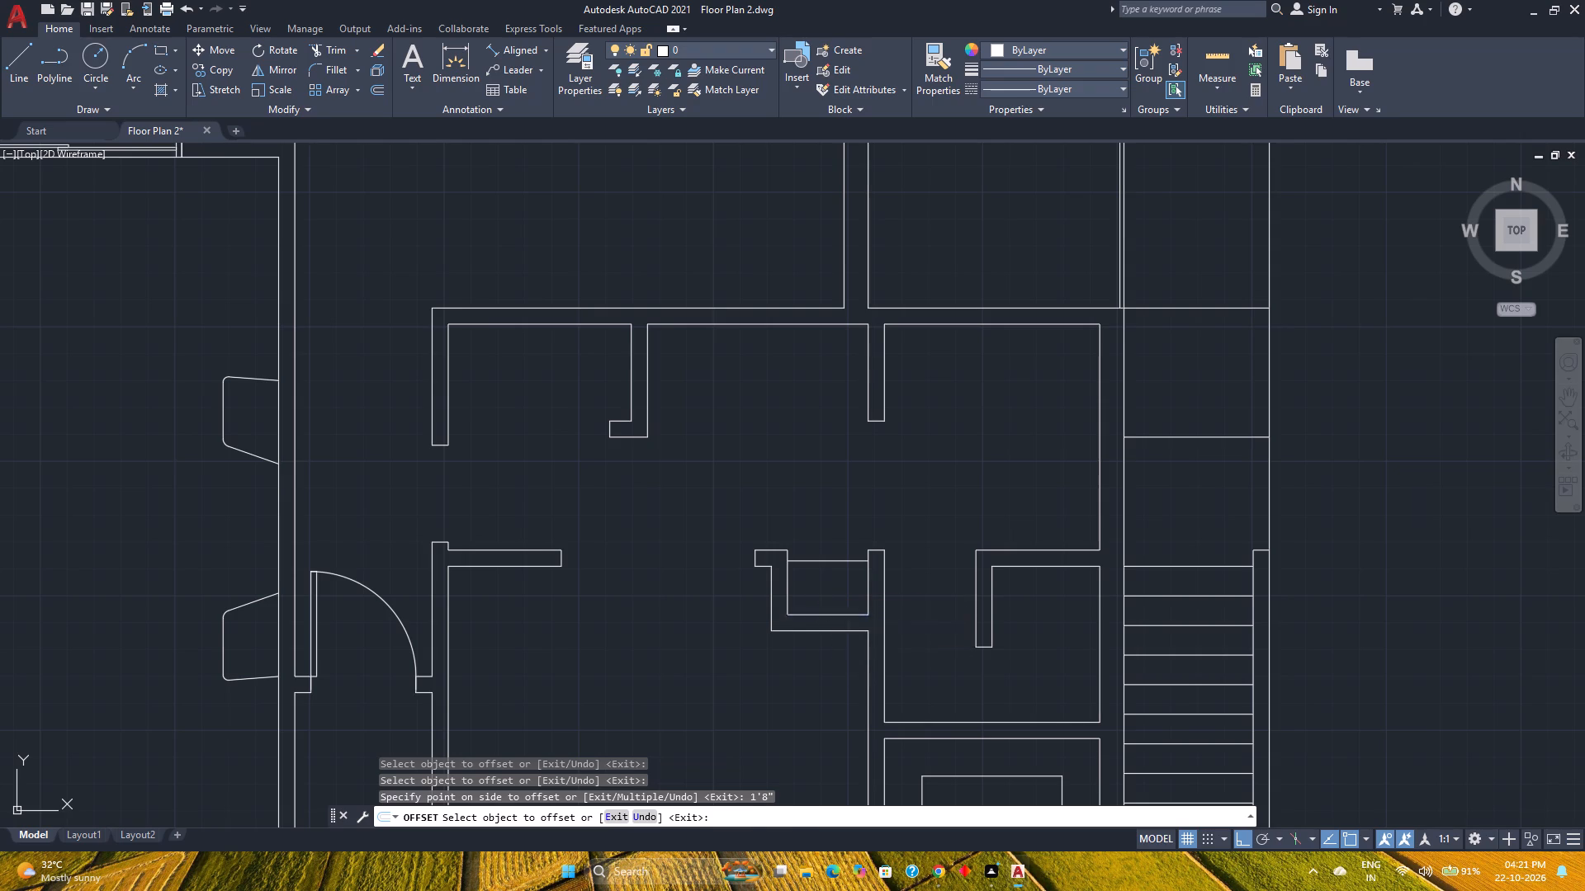
{"action": "type", "text": "1'6\""}
{"action": "key", "text": "Return"}
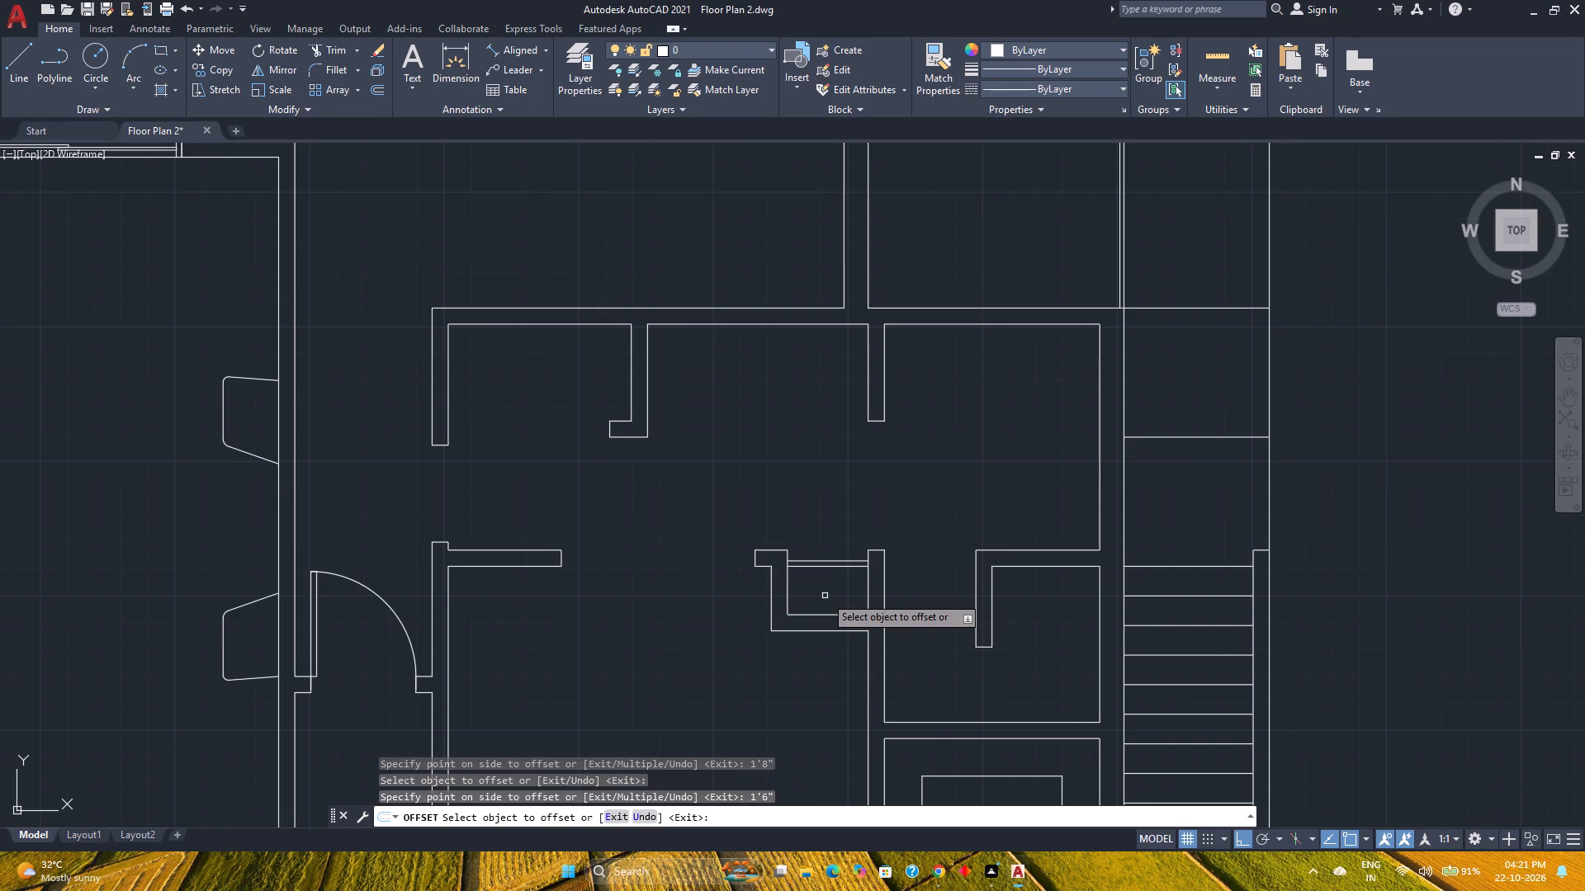
{"action": "left_click", "coordinate": [826, 614]}
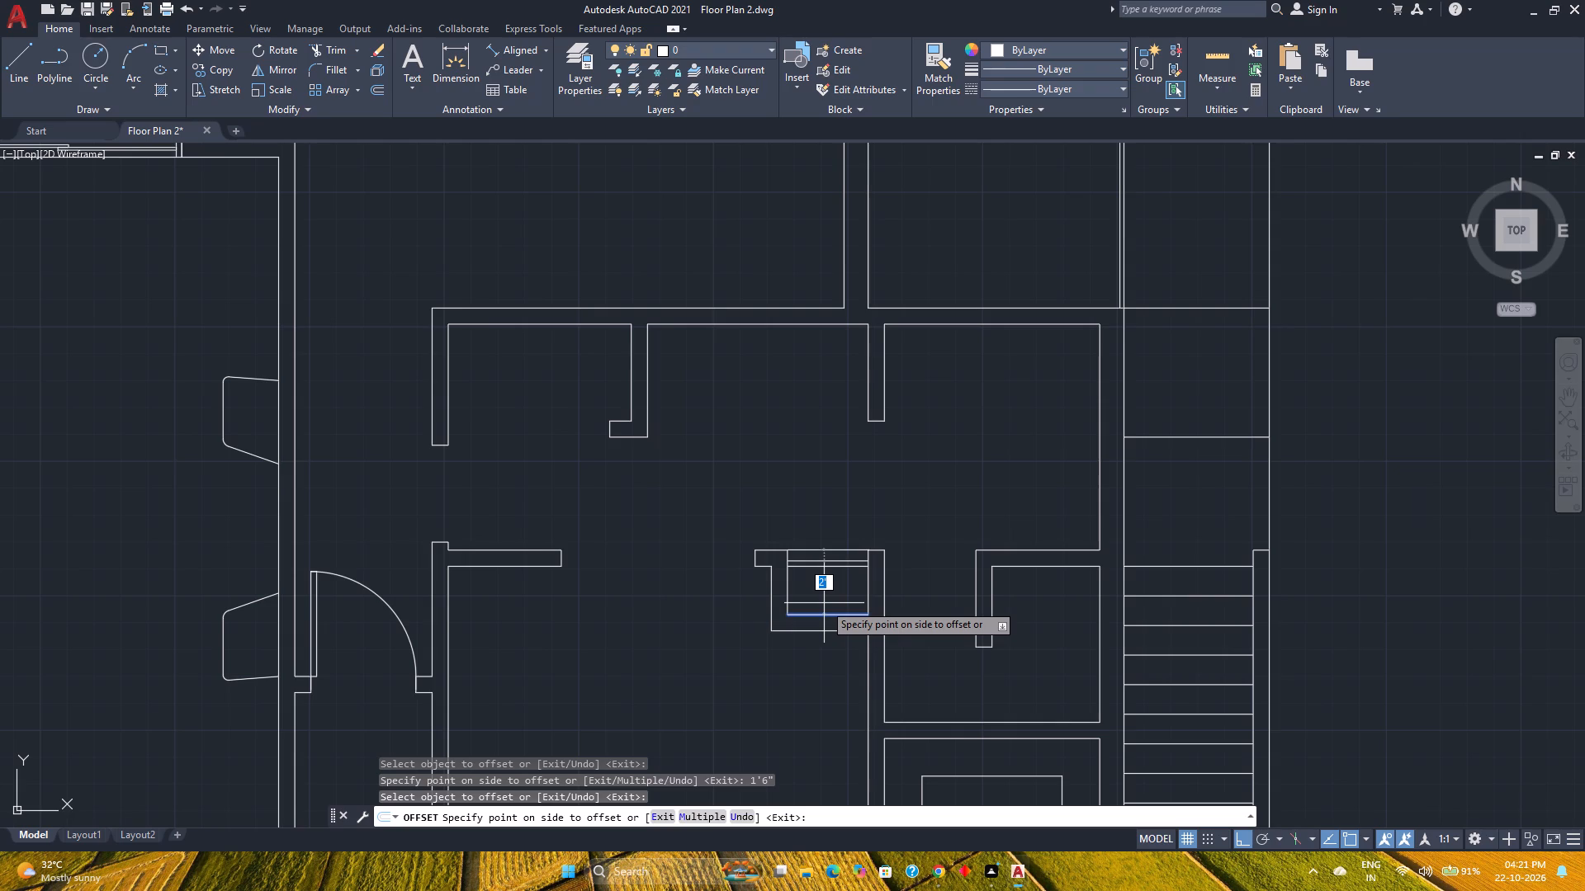
{"action": "type", "text": "1'4\""}
{"action": "key", "text": "Return"}
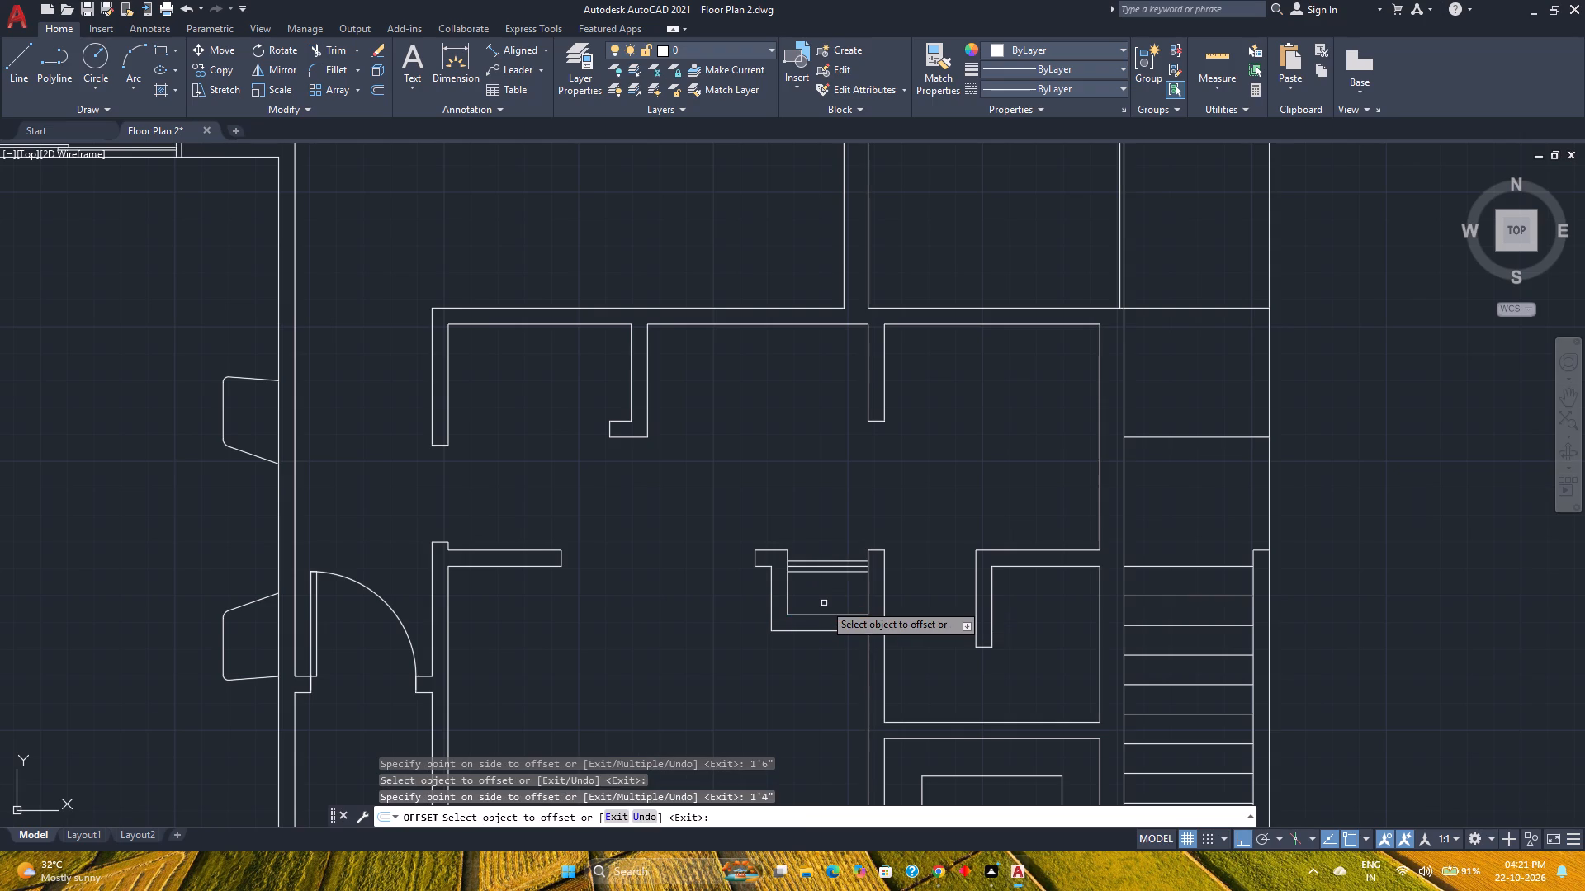
{"action": "key", "text": "Escape"}
Erase the two upper offset lines in the niche, at 1'8" and 1'6", keeping only the 1'4" line.
{"action": "scroll", "coordinate": [793, 590], "scroll_direction": "up", "scroll_amount": 3}
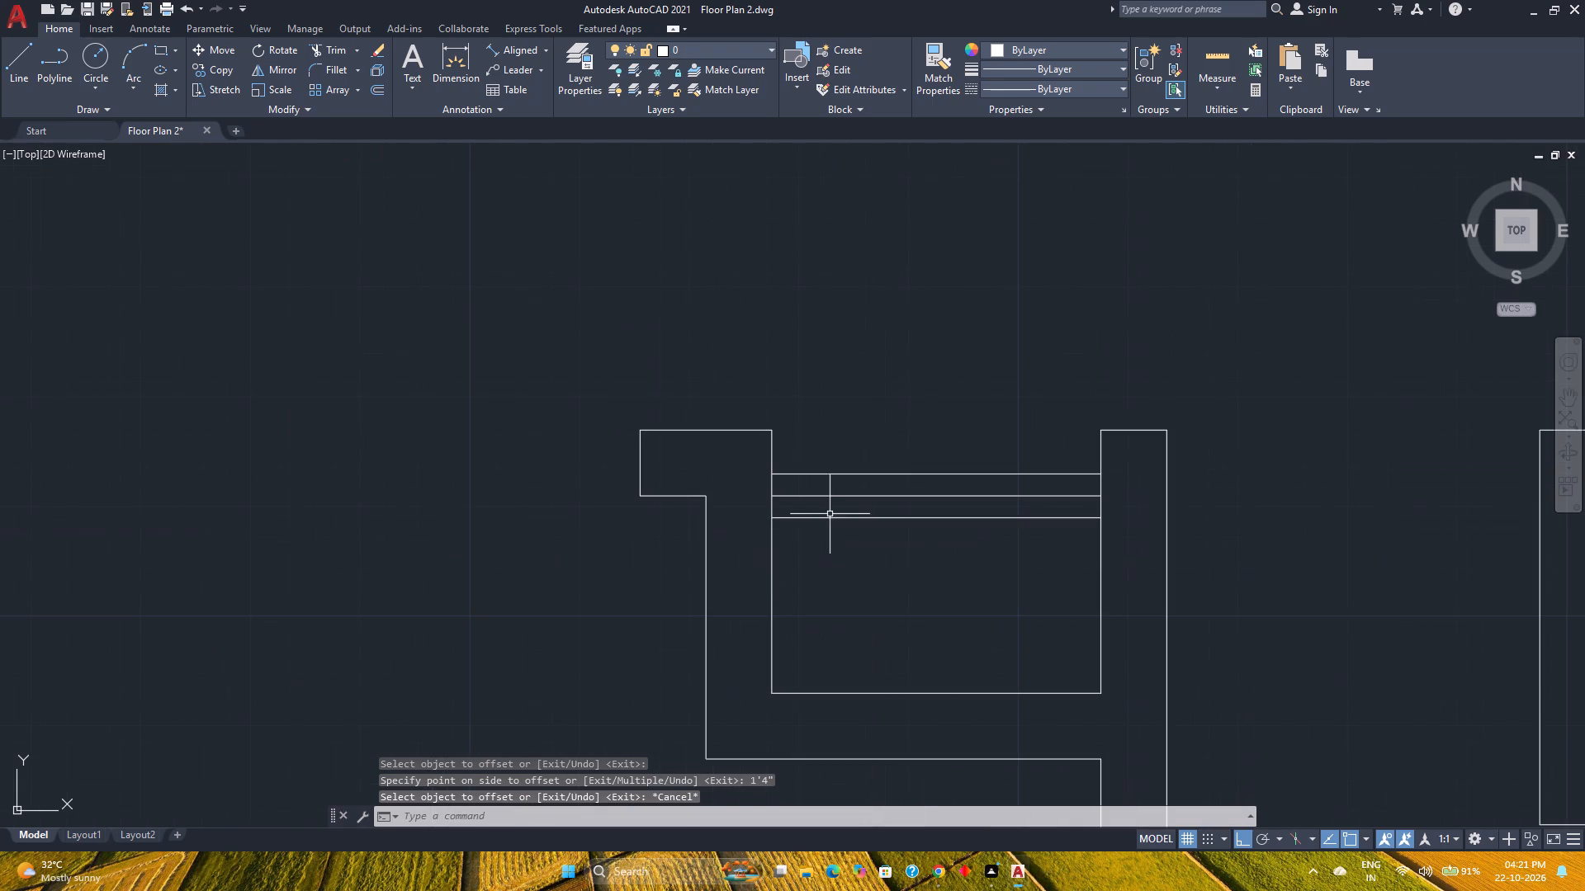
{"action": "left_click", "coordinate": [835, 508]}
{"action": "left_click", "coordinate": [840, 456]}
{"action": "left_click", "coordinate": [875, 494]}
{"action": "left_click", "coordinate": [840, 488]}
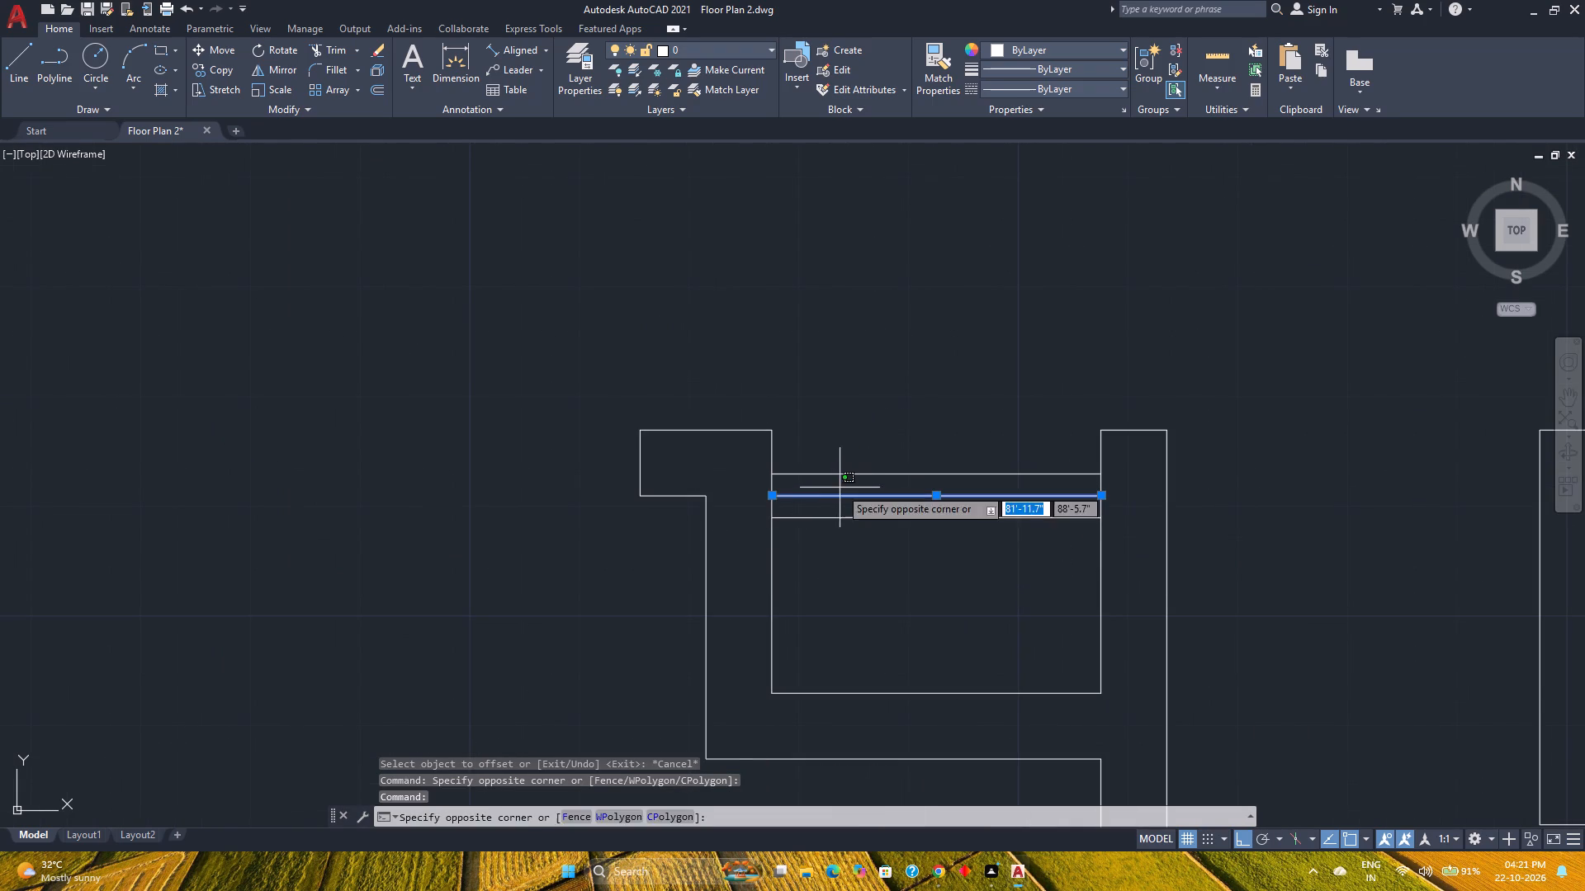
{"action": "left_click", "coordinate": [833, 465]}
{"action": "key", "text": "Delete"}
Save the drawing.
{"action": "scroll", "coordinate": [845, 464], "scroll_direction": "down", "scroll_amount": 2}
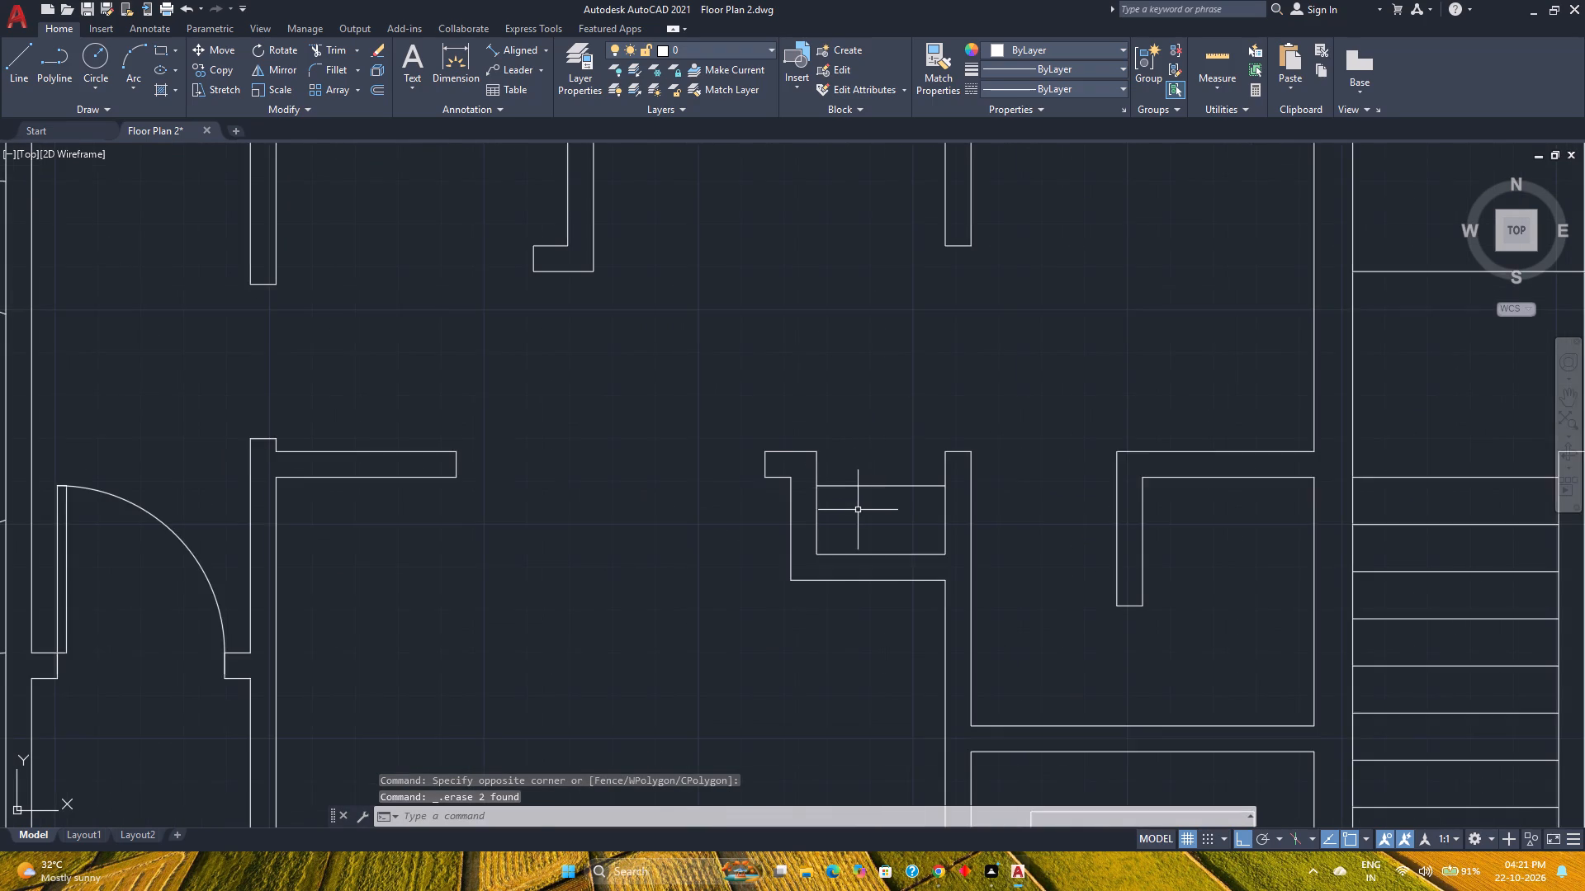
{"action": "scroll", "coordinate": [860, 511], "scroll_direction": "down", "scroll_amount": 2}
{"action": "middle_click_drag", "start_coordinate": [860, 511], "coordinate": [835, 563]}
{"action": "middle_click", "coordinate": [835, 563]}
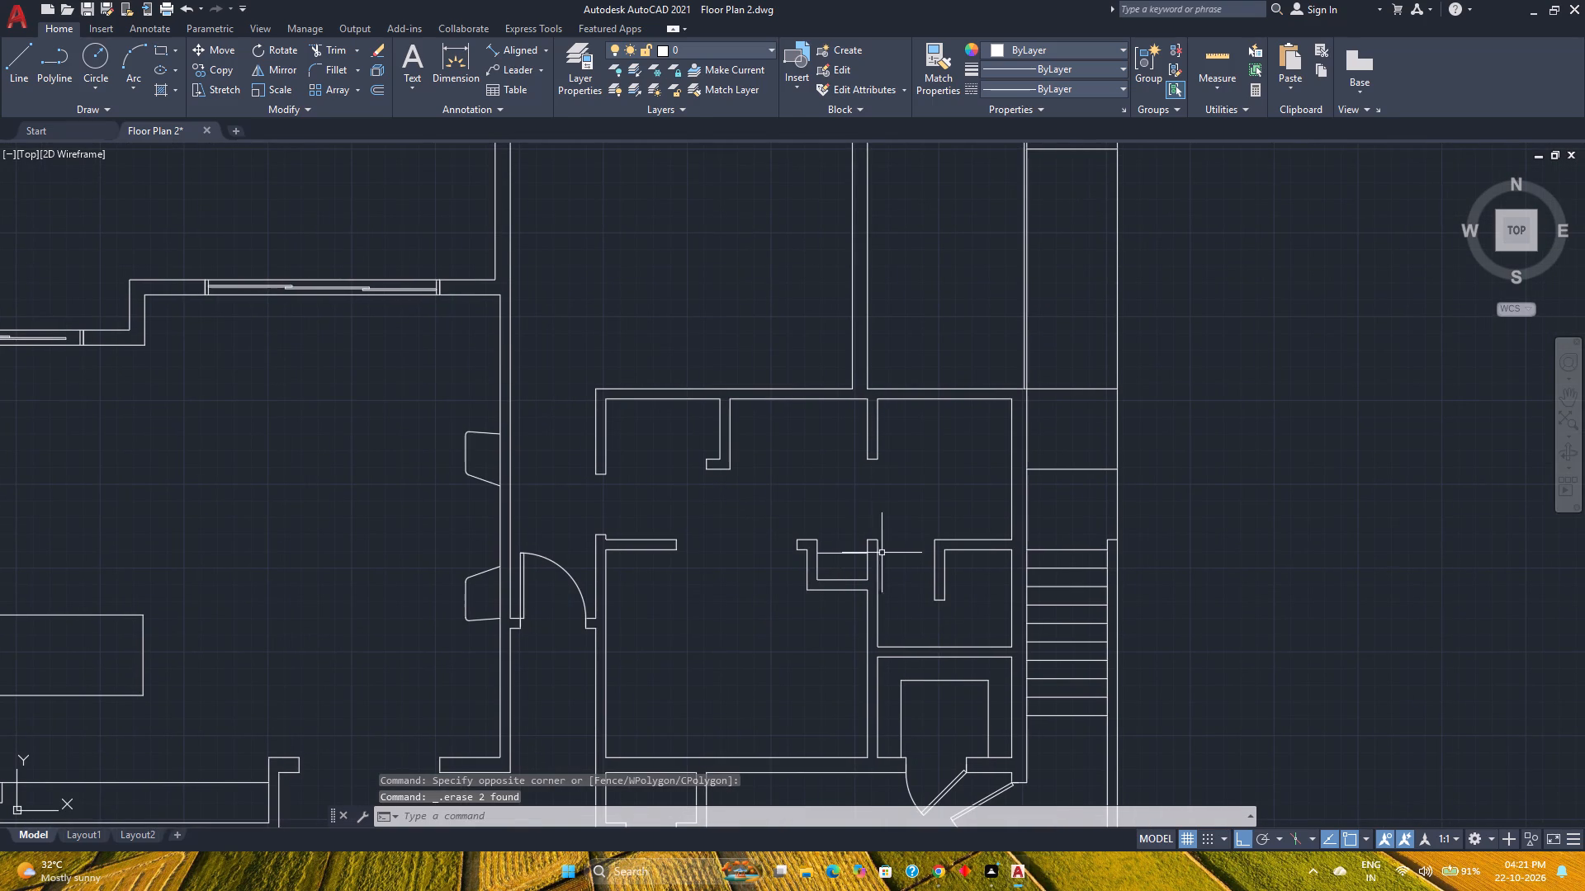
{"action": "middle_click_drag", "start_coordinate": [995, 563], "coordinate": [832, 577]}
{"action": "middle_click", "coordinate": [832, 577]}
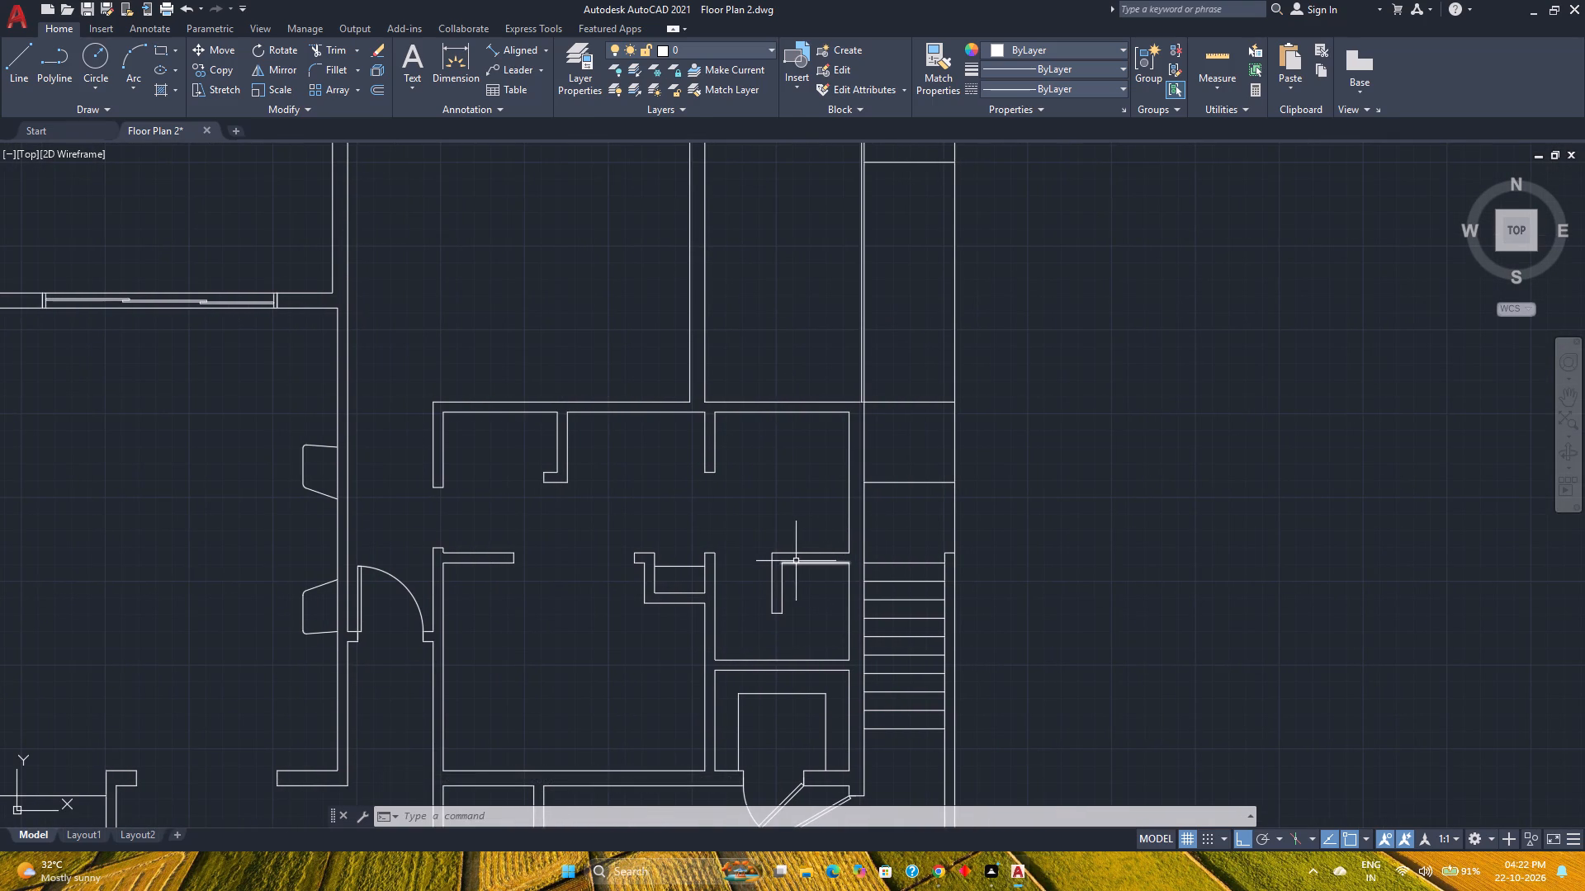
{"action": "key", "text": "ctrl+s"}
Examine the outline of the room below the niche by highlighting its inner wall lines, and clear the selection.
{"action": "scroll", "coordinate": [704, 585], "scroll_direction": "down", "scroll_amount": 2}
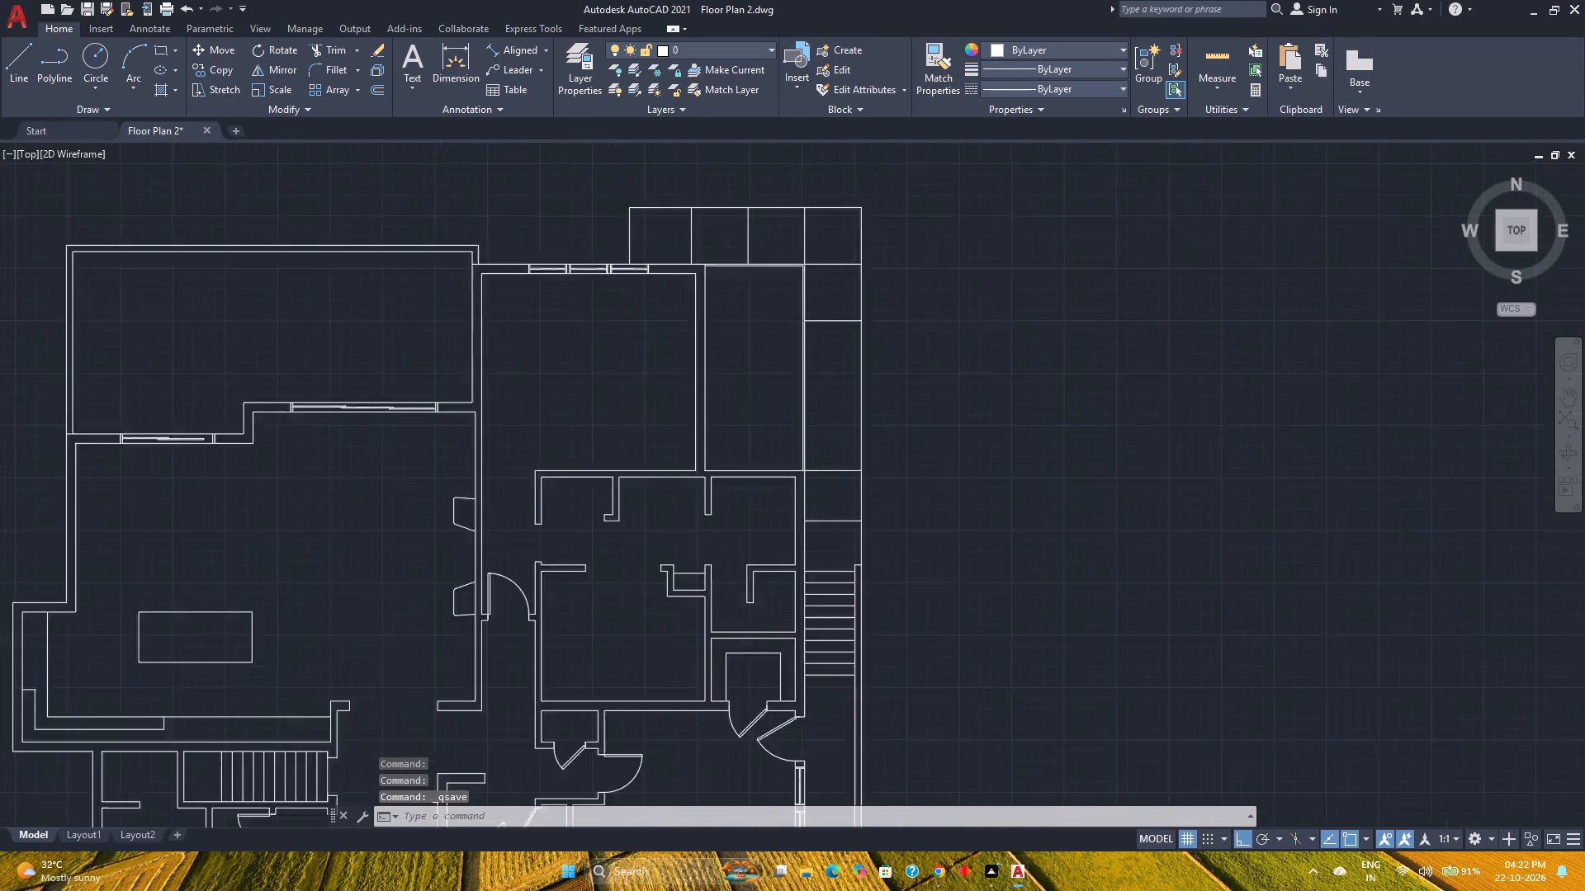
{"action": "scroll", "coordinate": [704, 585], "scroll_direction": "down", "scroll_amount": 1}
{"action": "scroll", "coordinate": [652, 620], "scroll_direction": "up", "scroll_amount": 1}
{"action": "middle_click_drag", "start_coordinate": [652, 620], "coordinate": [674, 597]}
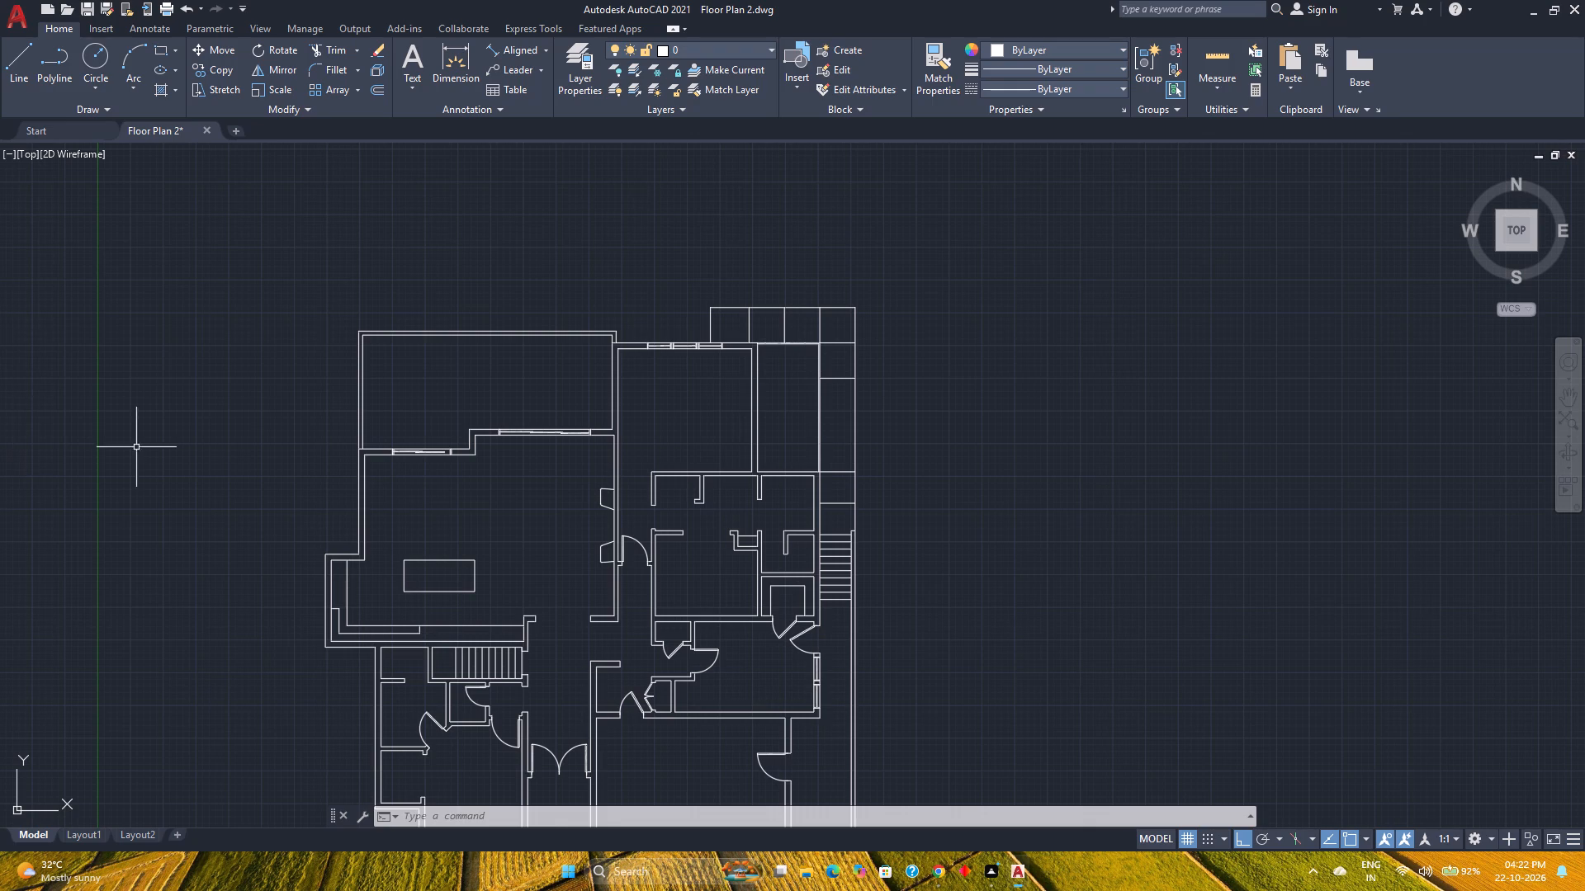
{"action": "scroll", "coordinate": [677, 620], "scroll_direction": "up", "scroll_amount": 1}
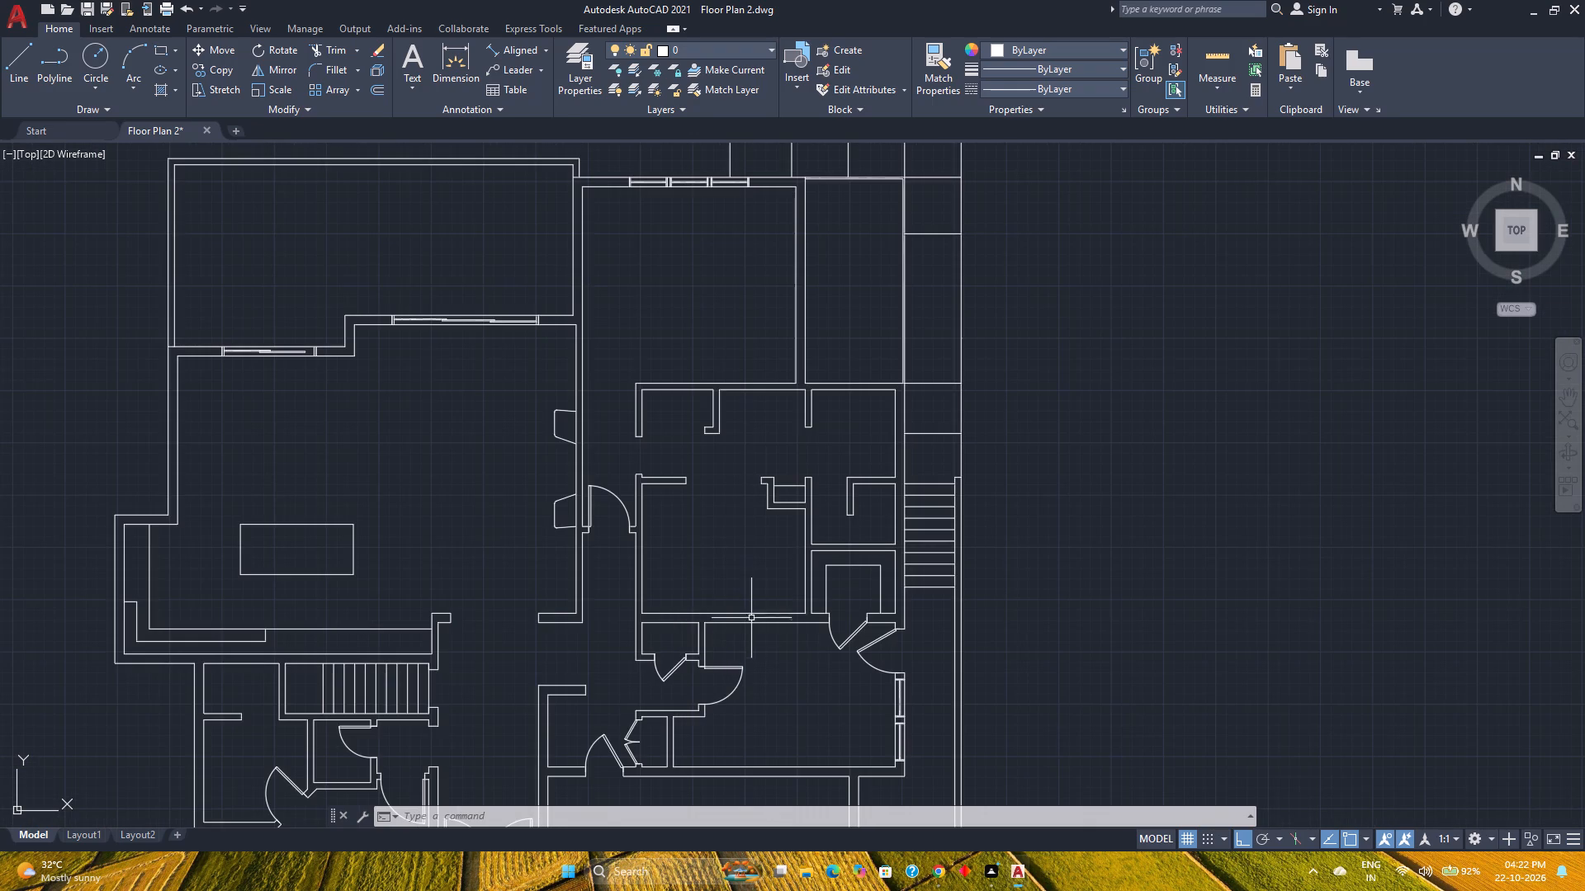
{"action": "scroll", "coordinate": [755, 612], "scroll_direction": "up", "scroll_amount": 1}
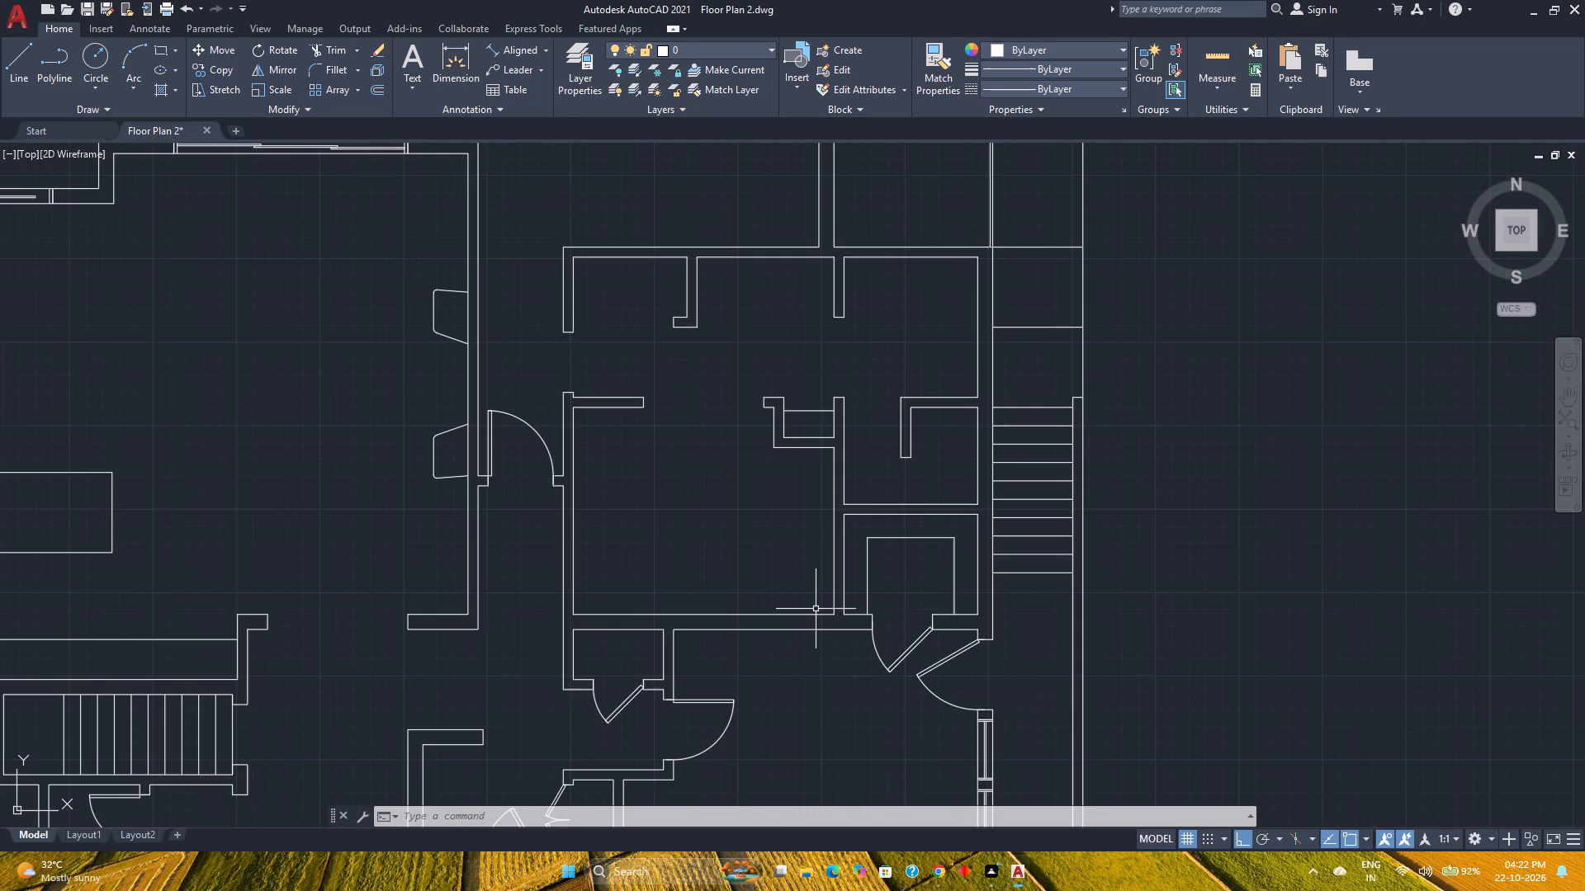
{"action": "scroll", "coordinate": [836, 625], "scroll_direction": "up", "scroll_amount": 2}
{"action": "left_click", "coordinate": [836, 625]}
{"action": "left_click", "coordinate": [759, 572]}
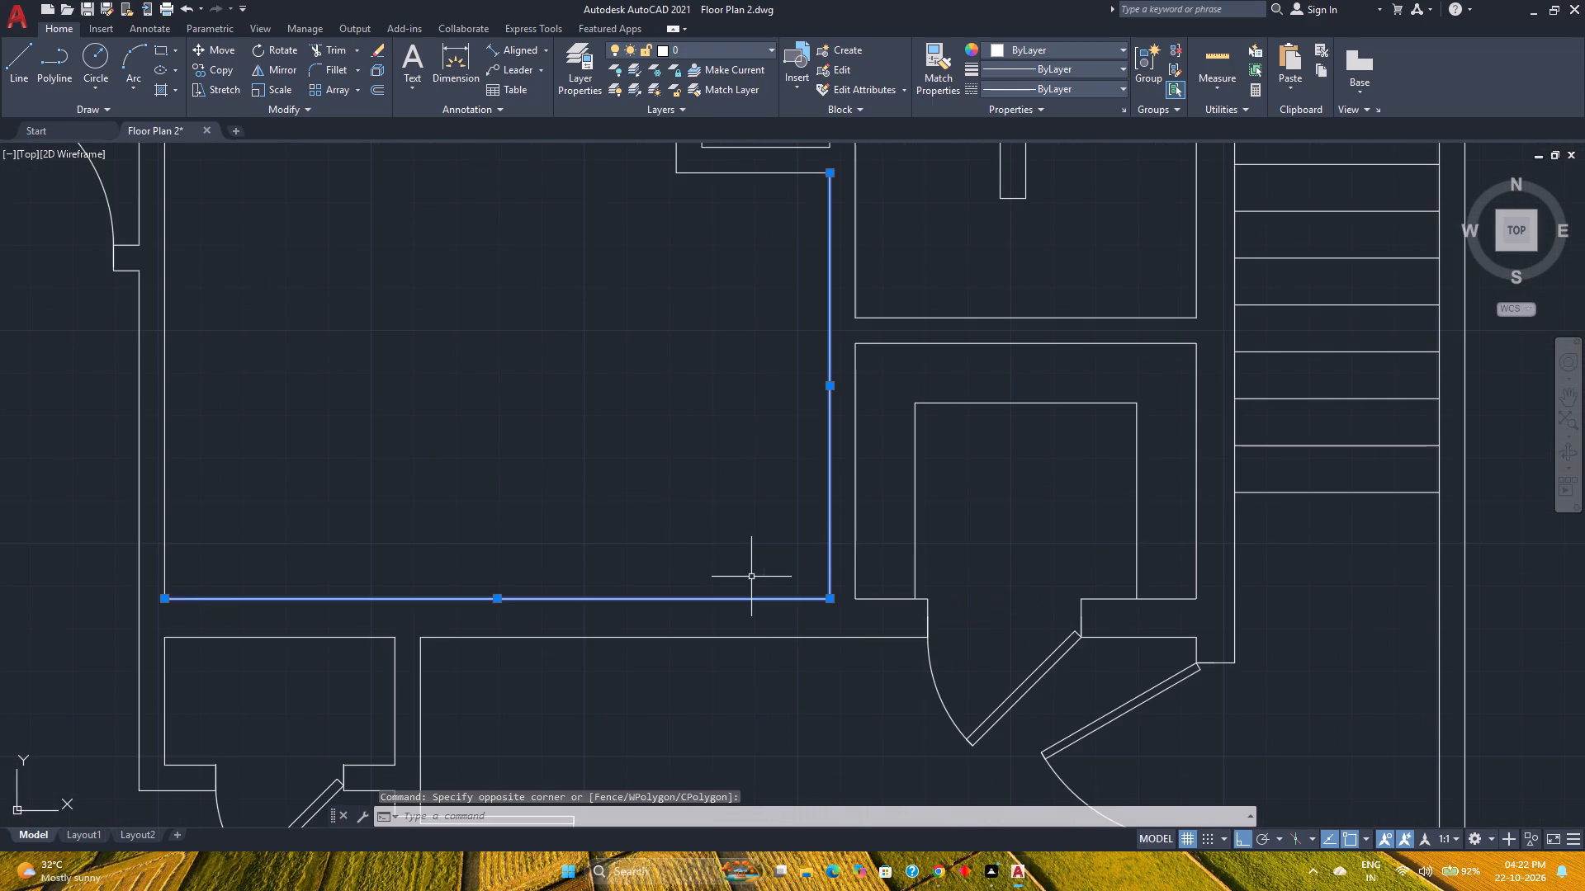
{"action": "left_click", "coordinate": [228, 462]}
{"action": "left_click", "coordinate": [162, 417]}
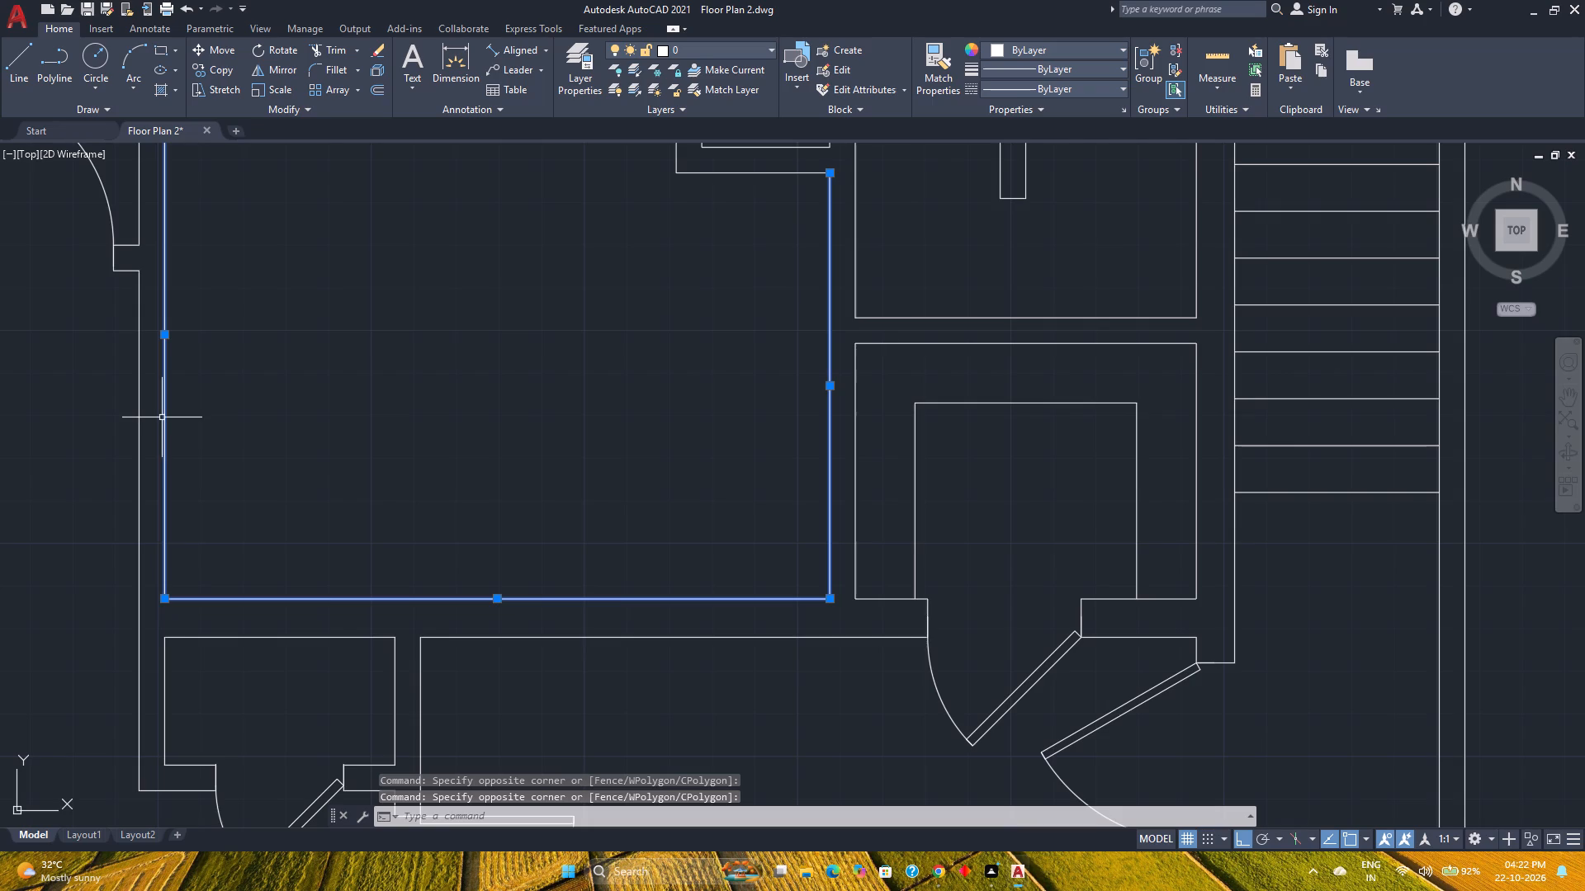
{"action": "middle_click_drag", "start_coordinate": [445, 339], "coordinate": [581, 706]}
{"action": "middle_click", "coordinate": [581, 706]}
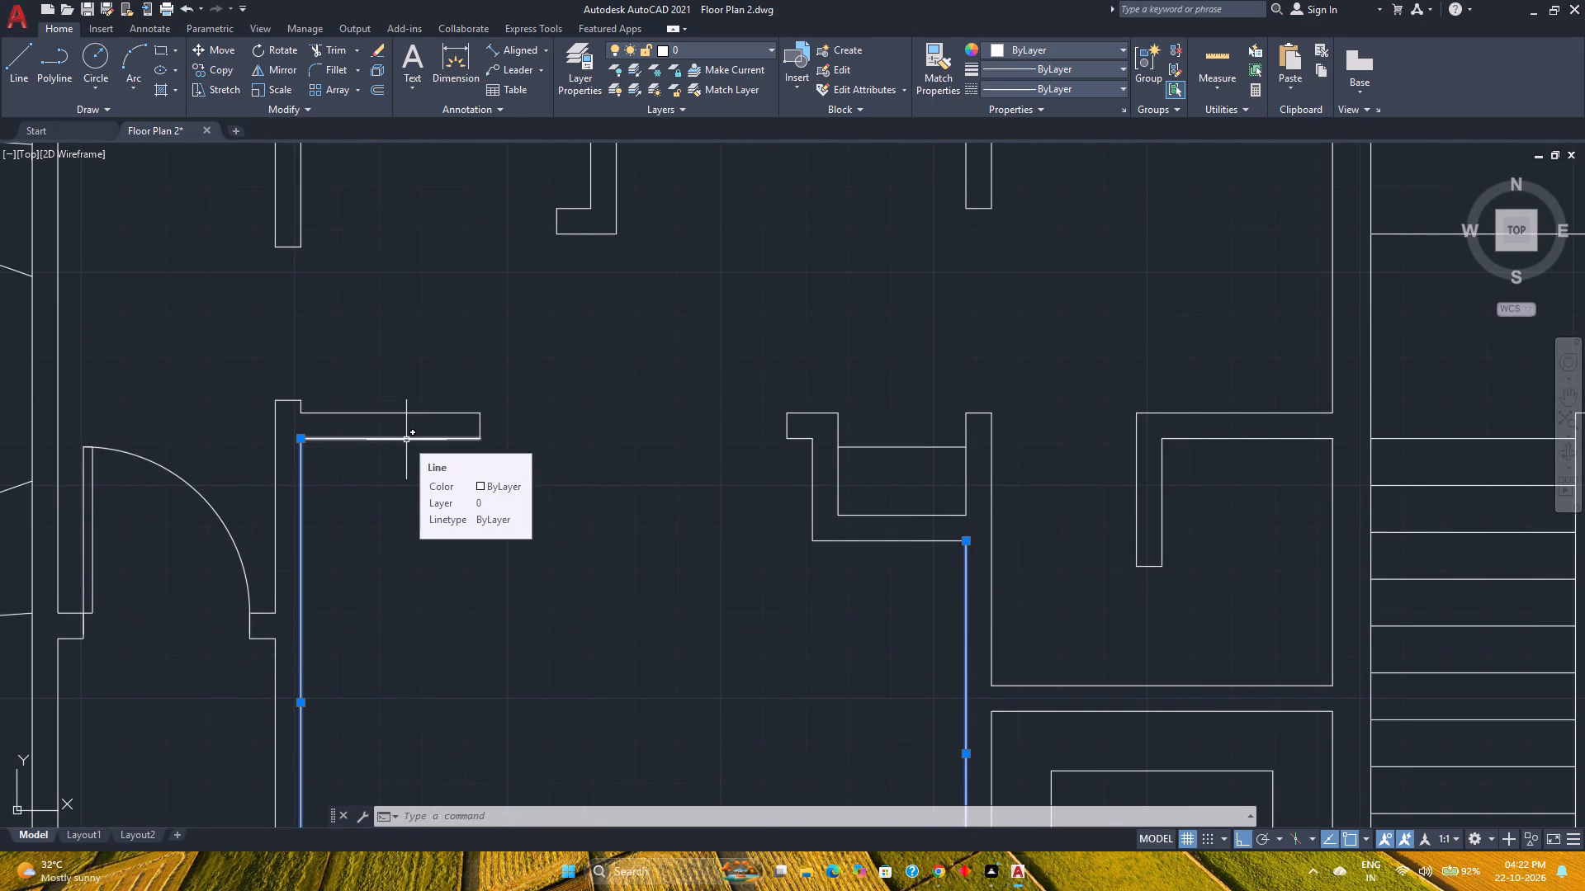
{"action": "left_click", "coordinate": [406, 440]}
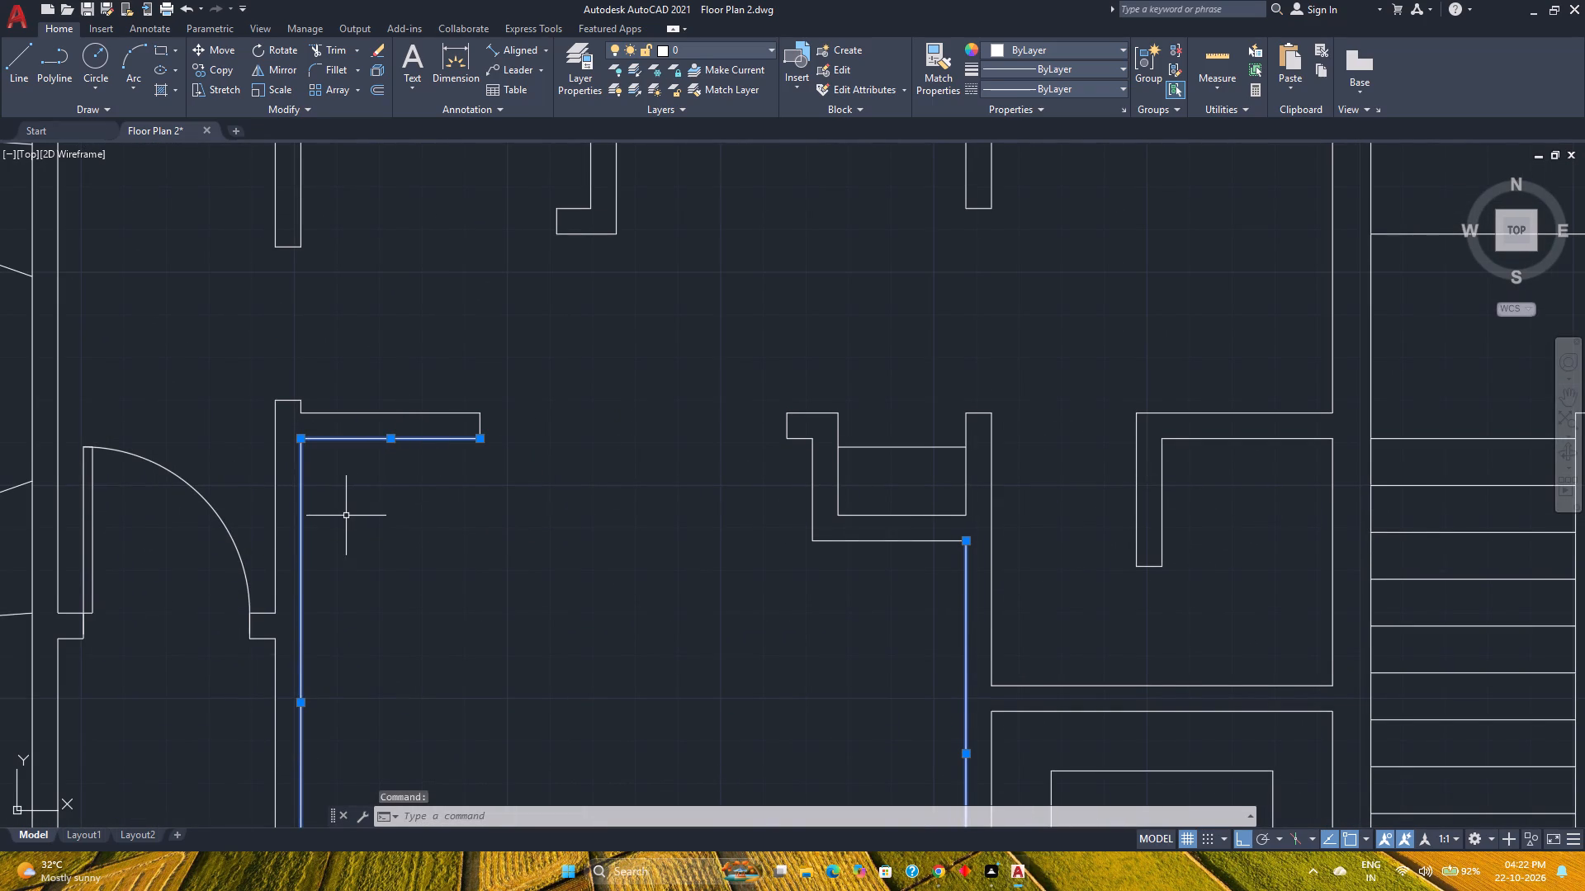
{"action": "key", "text": "Escape"}
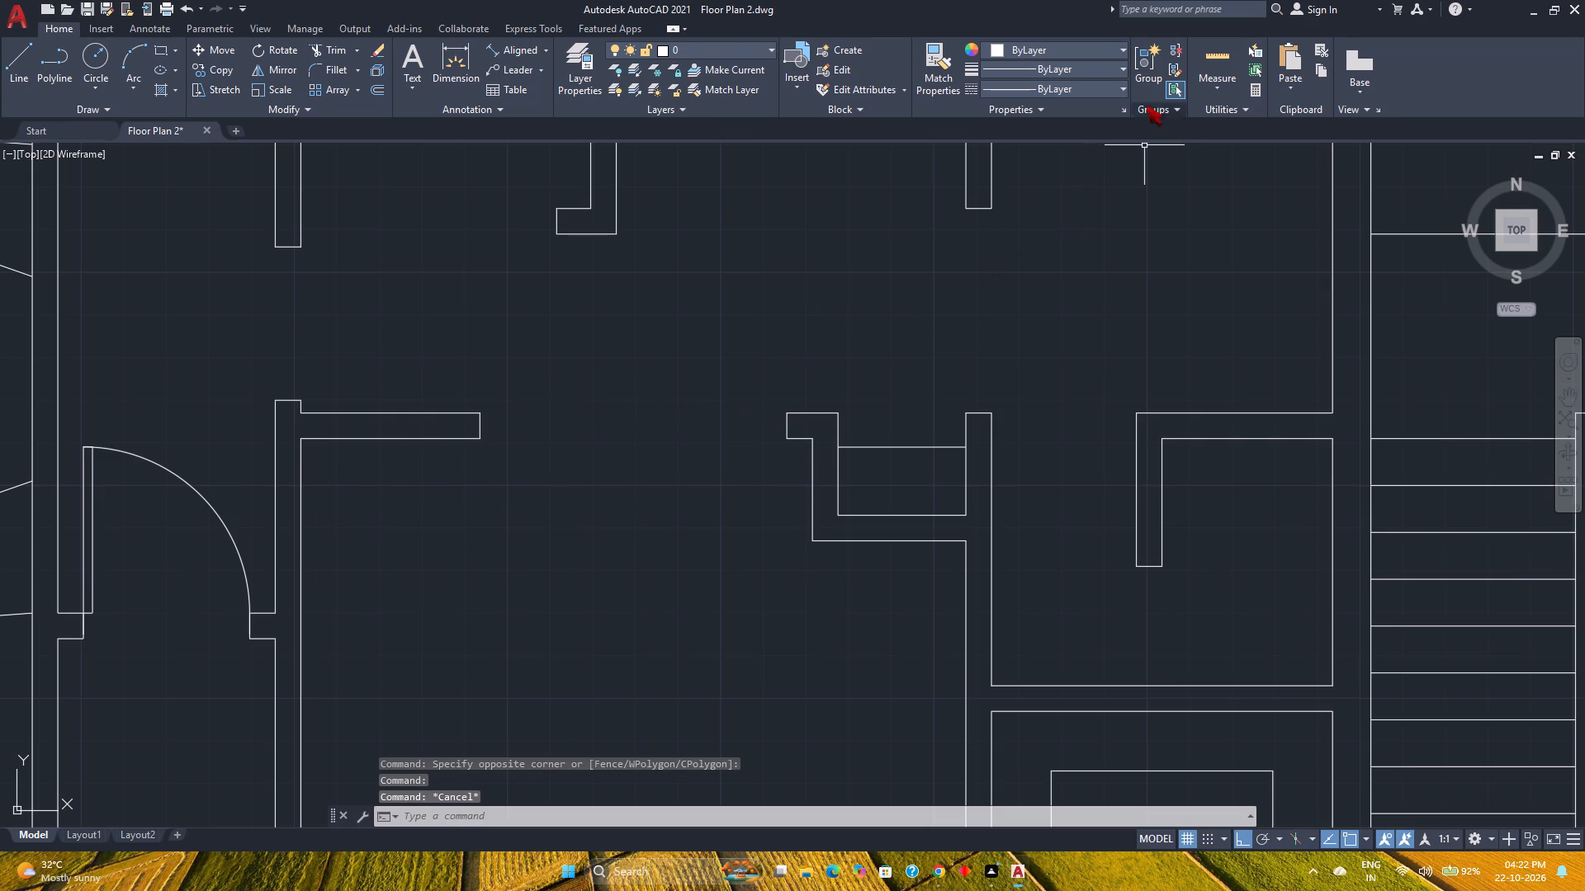
Measure the width of the opening between the short wall stub and the niche wall.
{"action": "left_click", "coordinate": [1219, 51]}
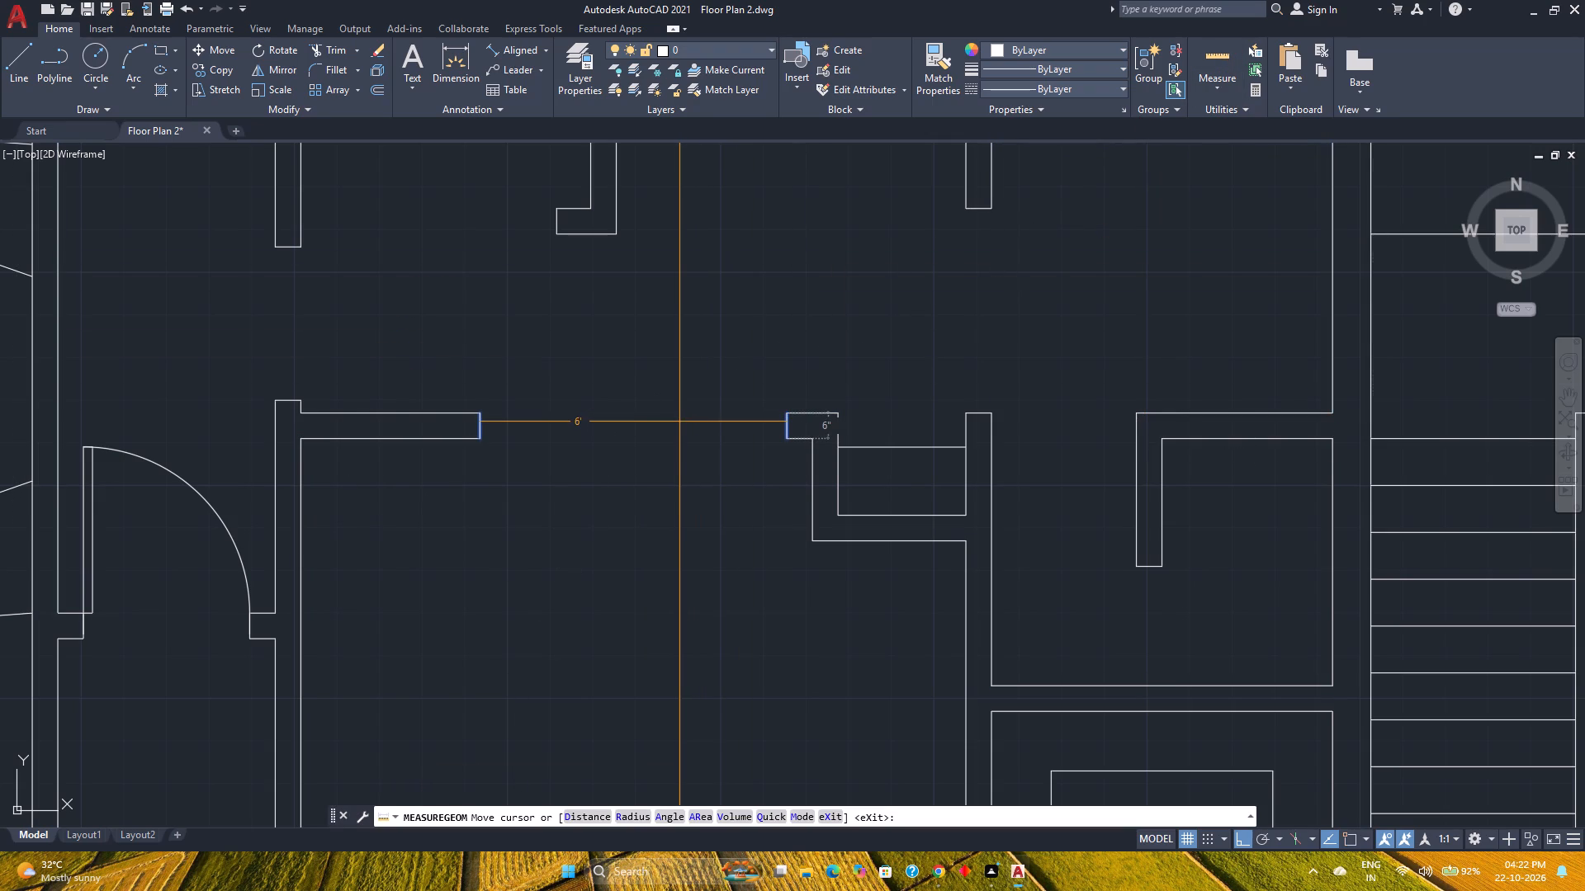
{"action": "key", "text": "Escape"}
Measure the smaller two-panel sliding unit in the upper wall of the large room with the island.
{"action": "scroll", "coordinate": [679, 422], "scroll_direction": "down", "scroll_amount": 2}
{"action": "middle_click_drag", "start_coordinate": [681, 422], "coordinate": [974, 573]}
{"action": "scroll", "coordinate": [301, 419], "scroll_direction": "down", "scroll_amount": 2}
{"action": "middle_click_drag", "start_coordinate": [301, 418], "coordinate": [323, 427]}
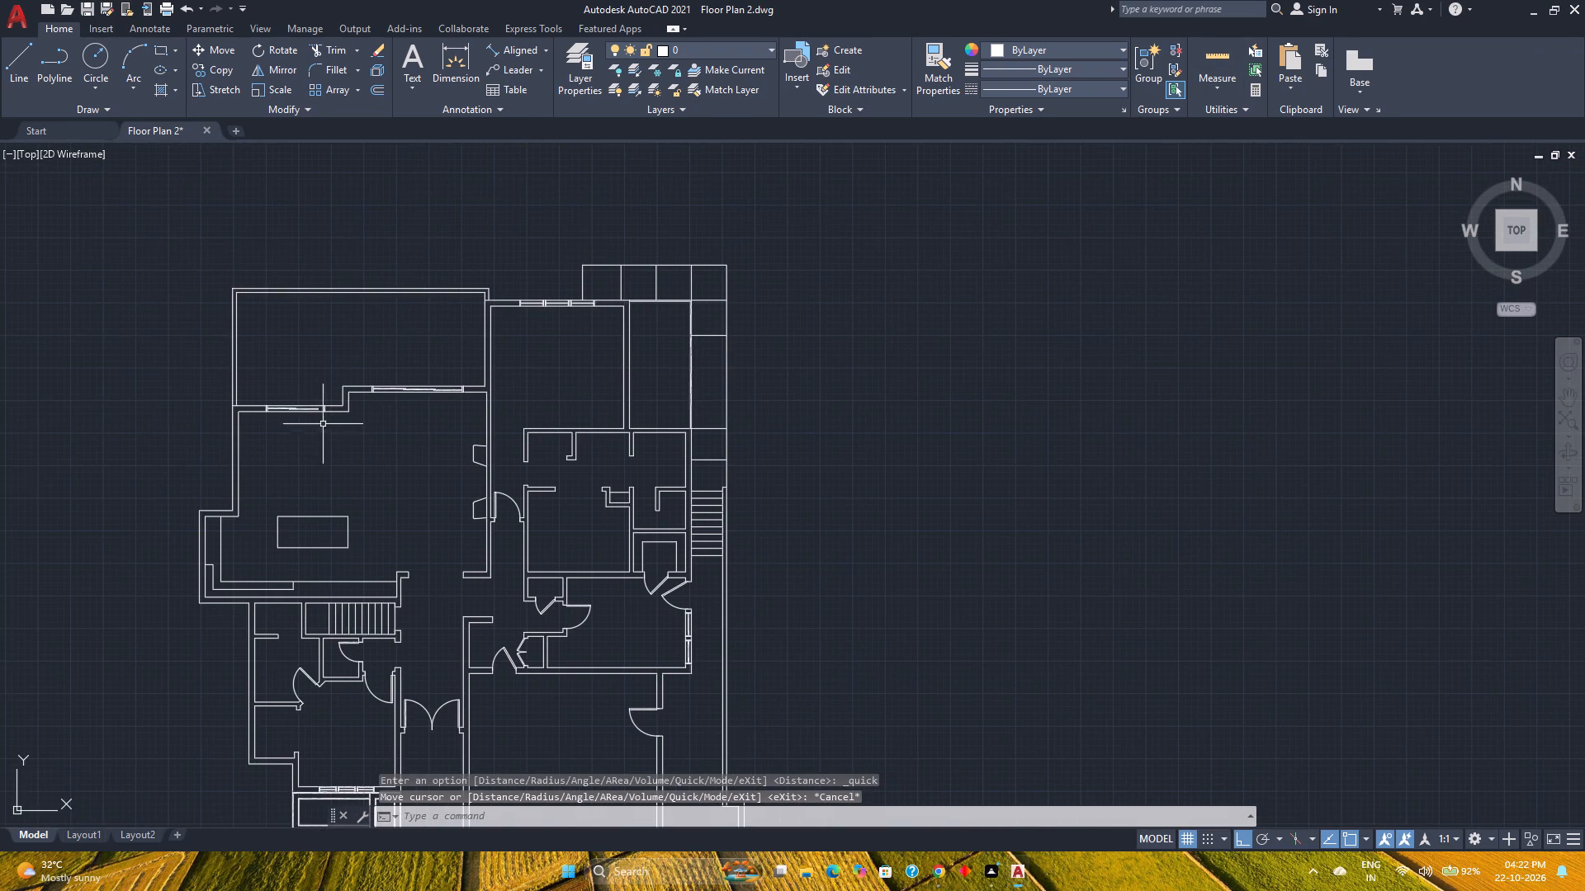
{"action": "scroll", "coordinate": [307, 411], "scroll_direction": "up", "scroll_amount": 4}
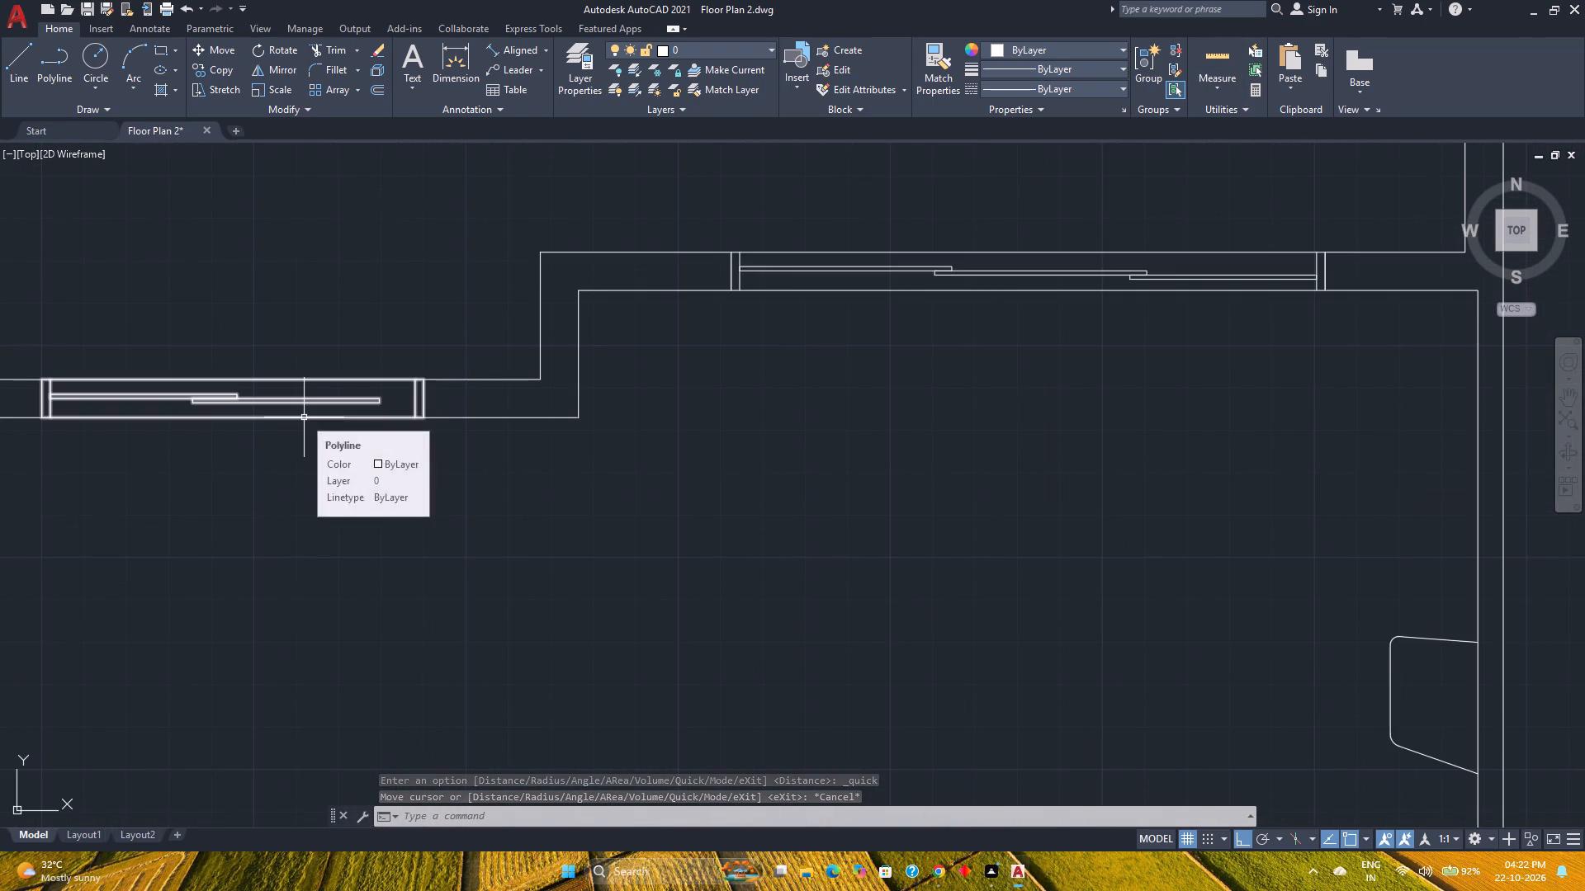
{"action": "left_click", "coordinate": [1215, 50]}
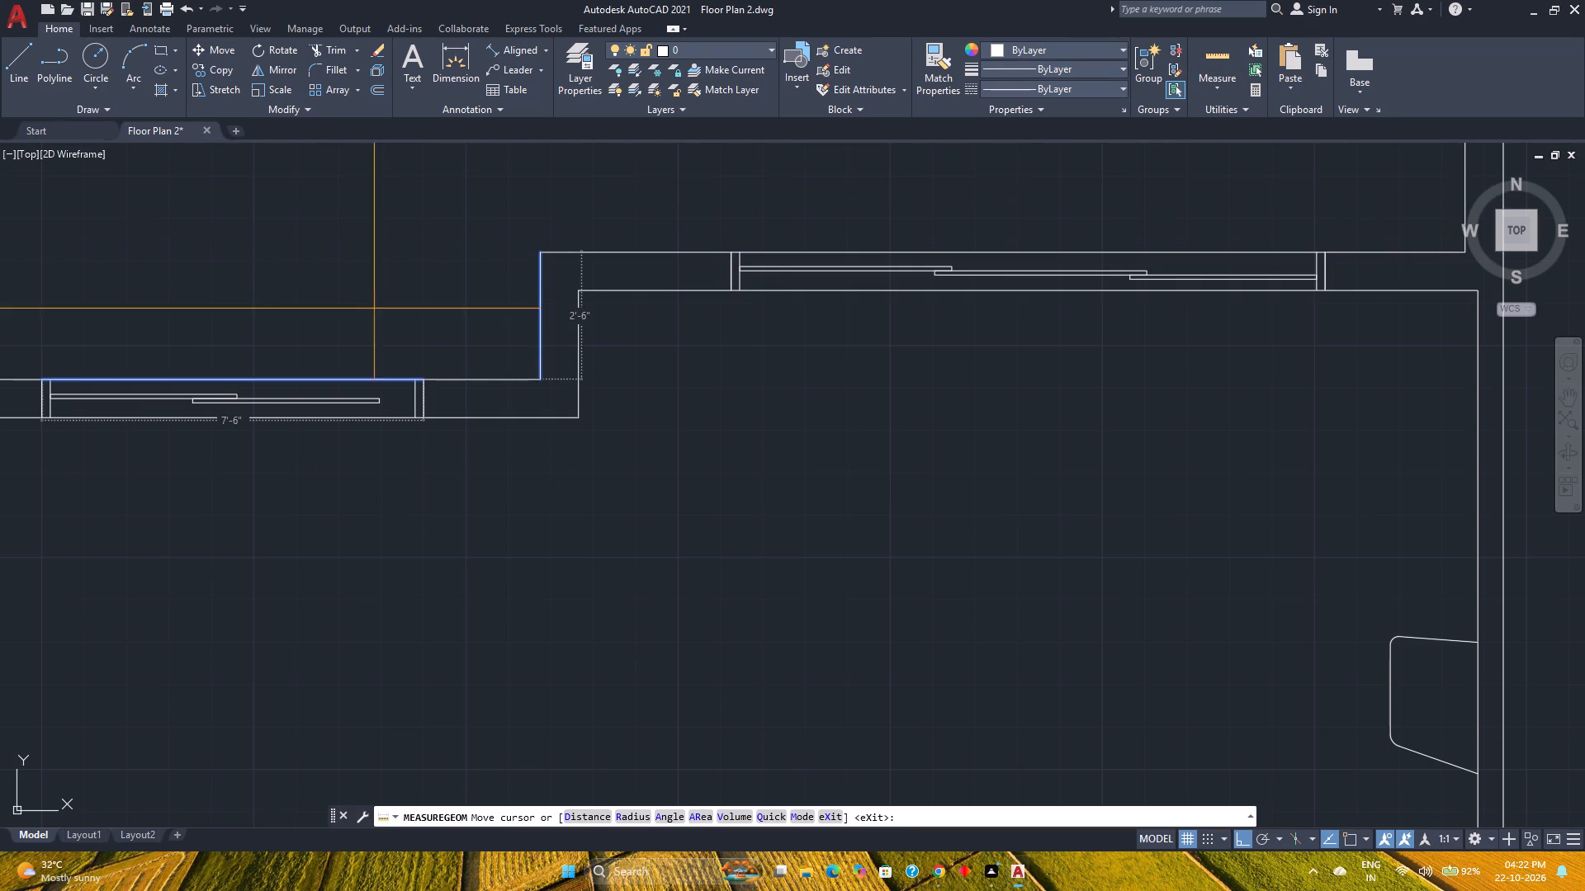
{"action": "key", "text": "Escape"}
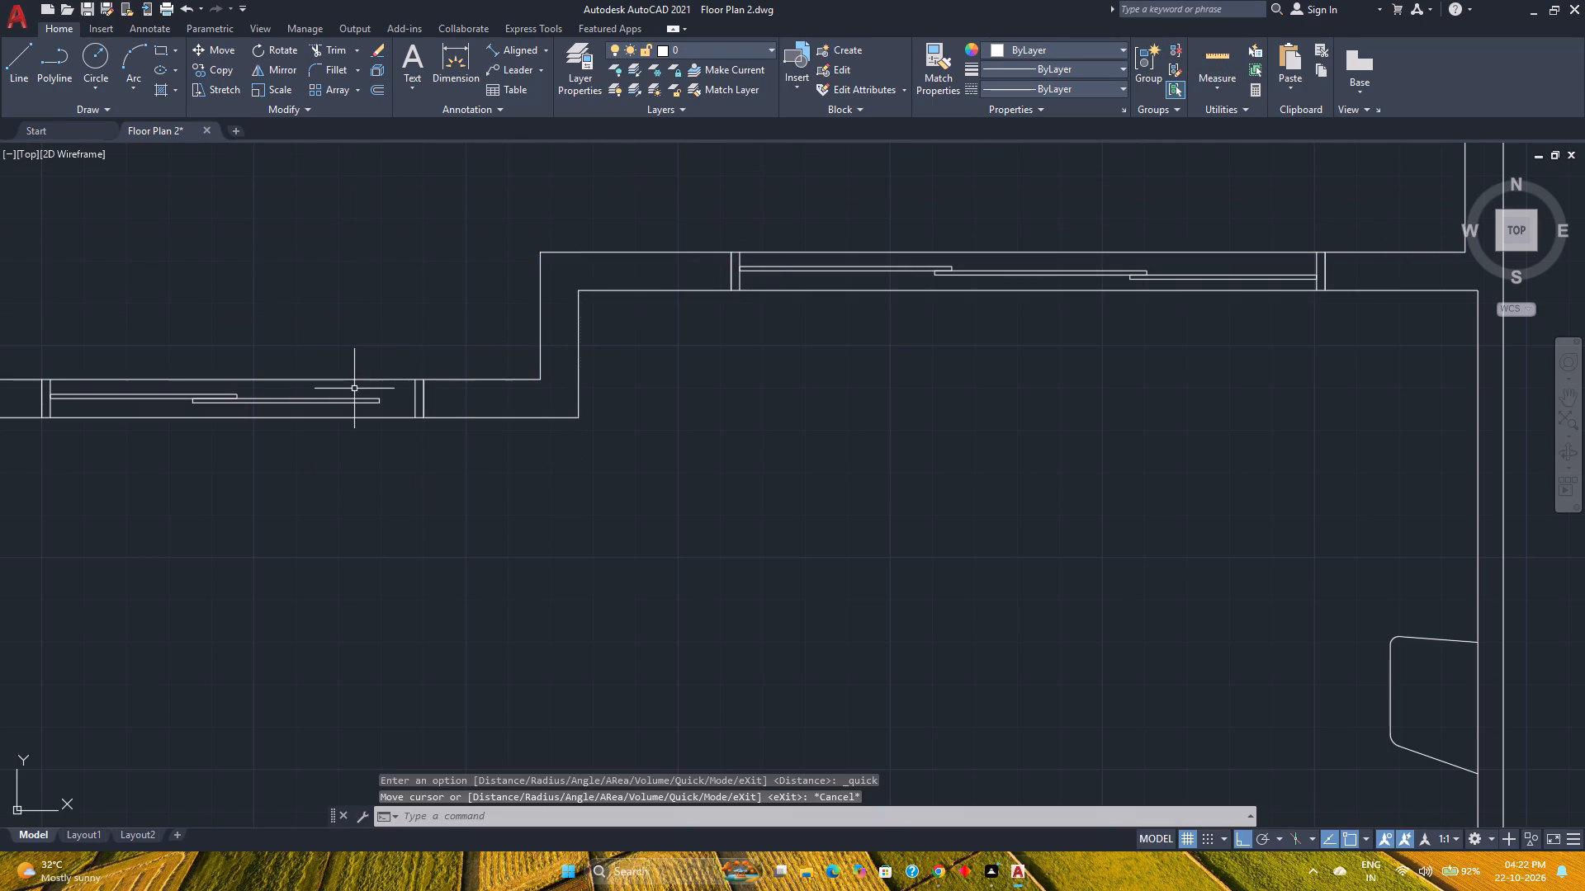
Draw a 6" deep rectangle from the short wall stub's end to the midpoint of the opening beside the niche.
{"action": "scroll", "coordinate": [360, 502], "scroll_direction": "down", "scroll_amount": 2}
{"action": "middle_click_drag", "start_coordinate": [358, 502], "coordinate": [147, 353]}
{"action": "middle_click", "coordinate": [147, 353]}
{"action": "scroll", "coordinate": [805, 570], "scroll_direction": "up", "scroll_amount": 1}
{"action": "middle_click_drag", "start_coordinate": [788, 566], "coordinate": [751, 547]}
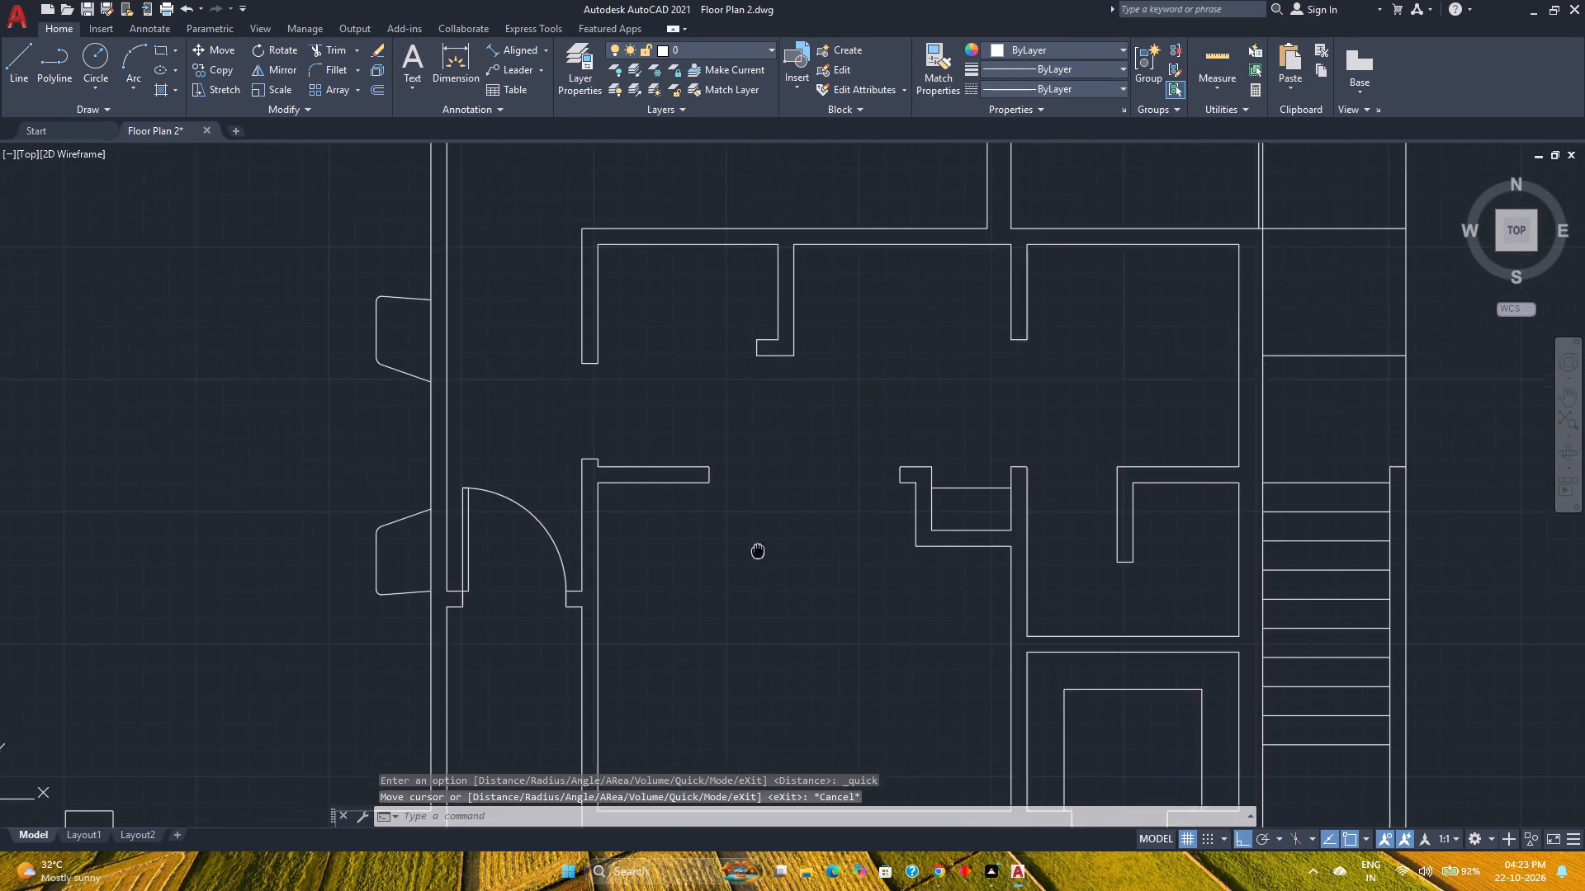
{"action": "middle_click_drag", "start_coordinate": [751, 547], "coordinate": [529, 480]}
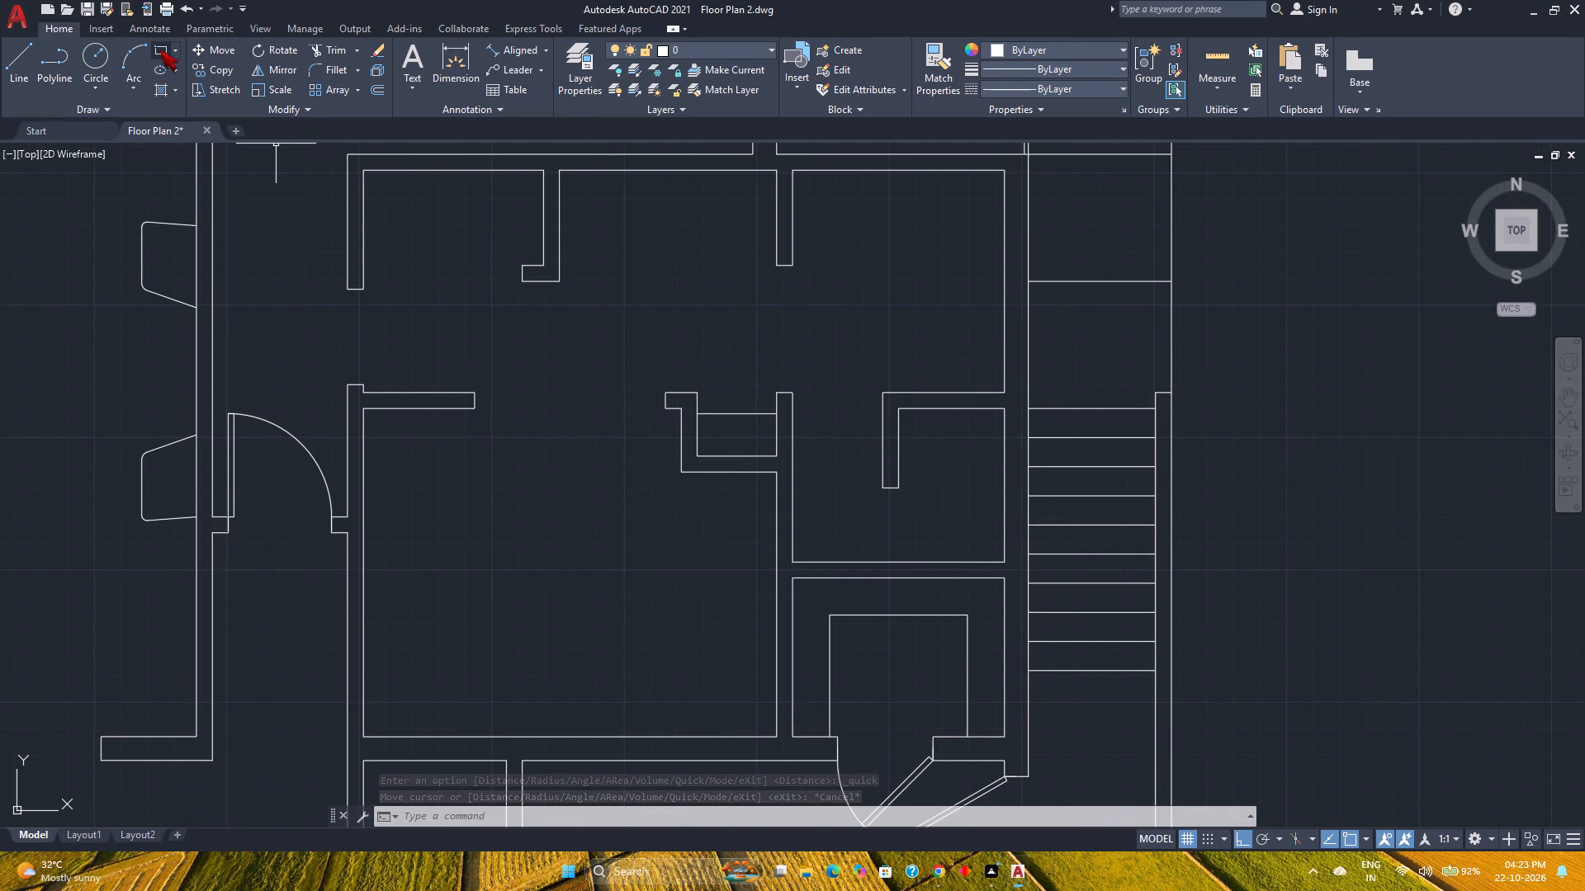
{"action": "left_click", "coordinate": [160, 49]}
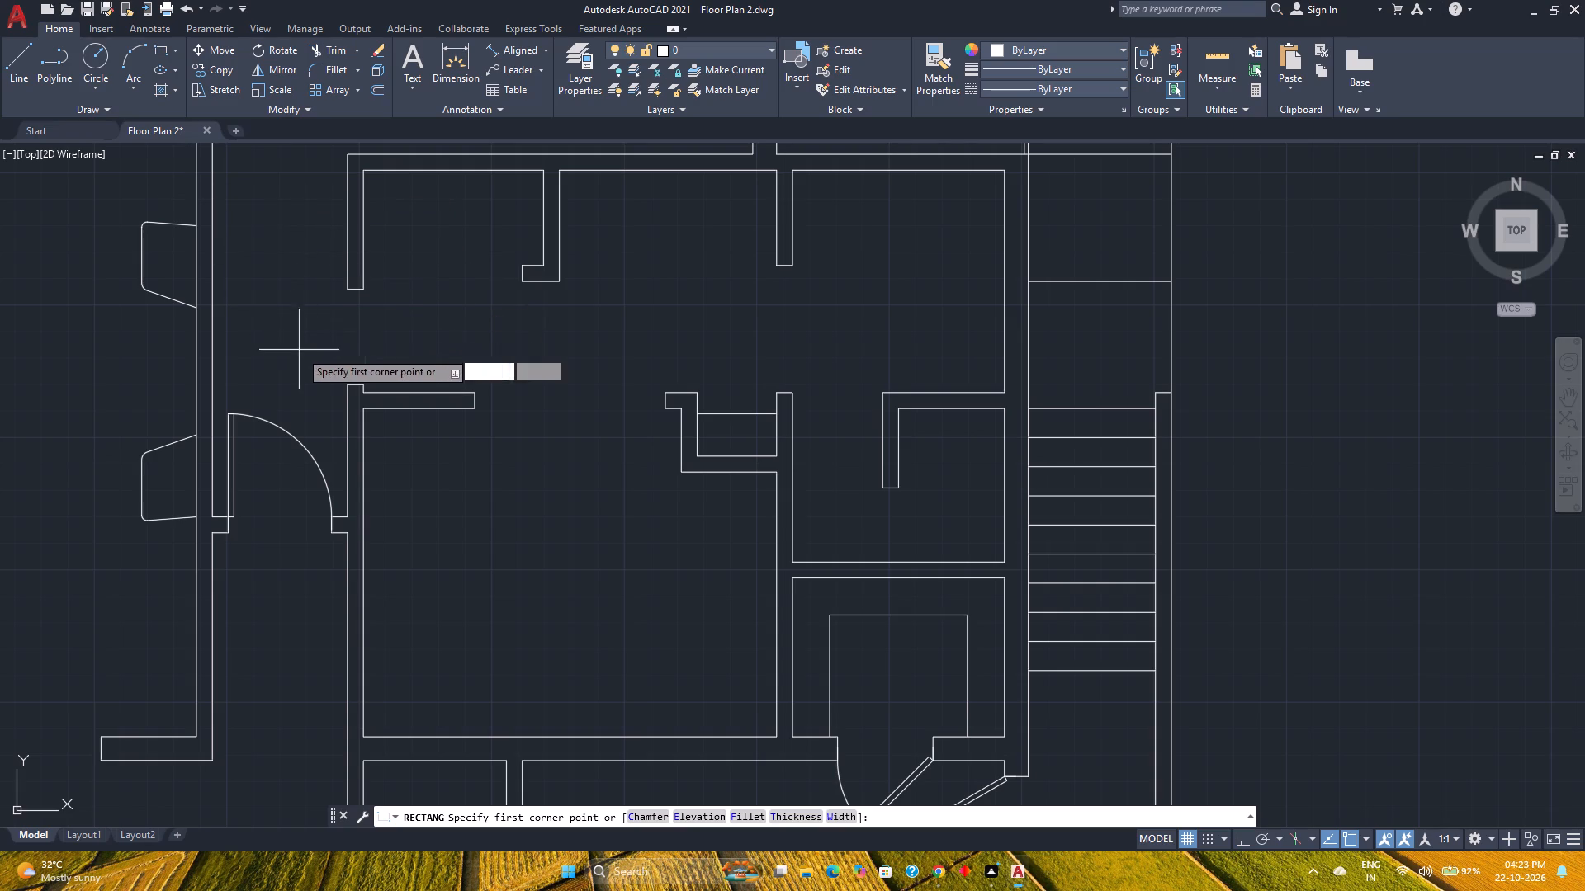
{"action": "scroll", "coordinate": [464, 417], "scroll_direction": "up", "scroll_amount": 2}
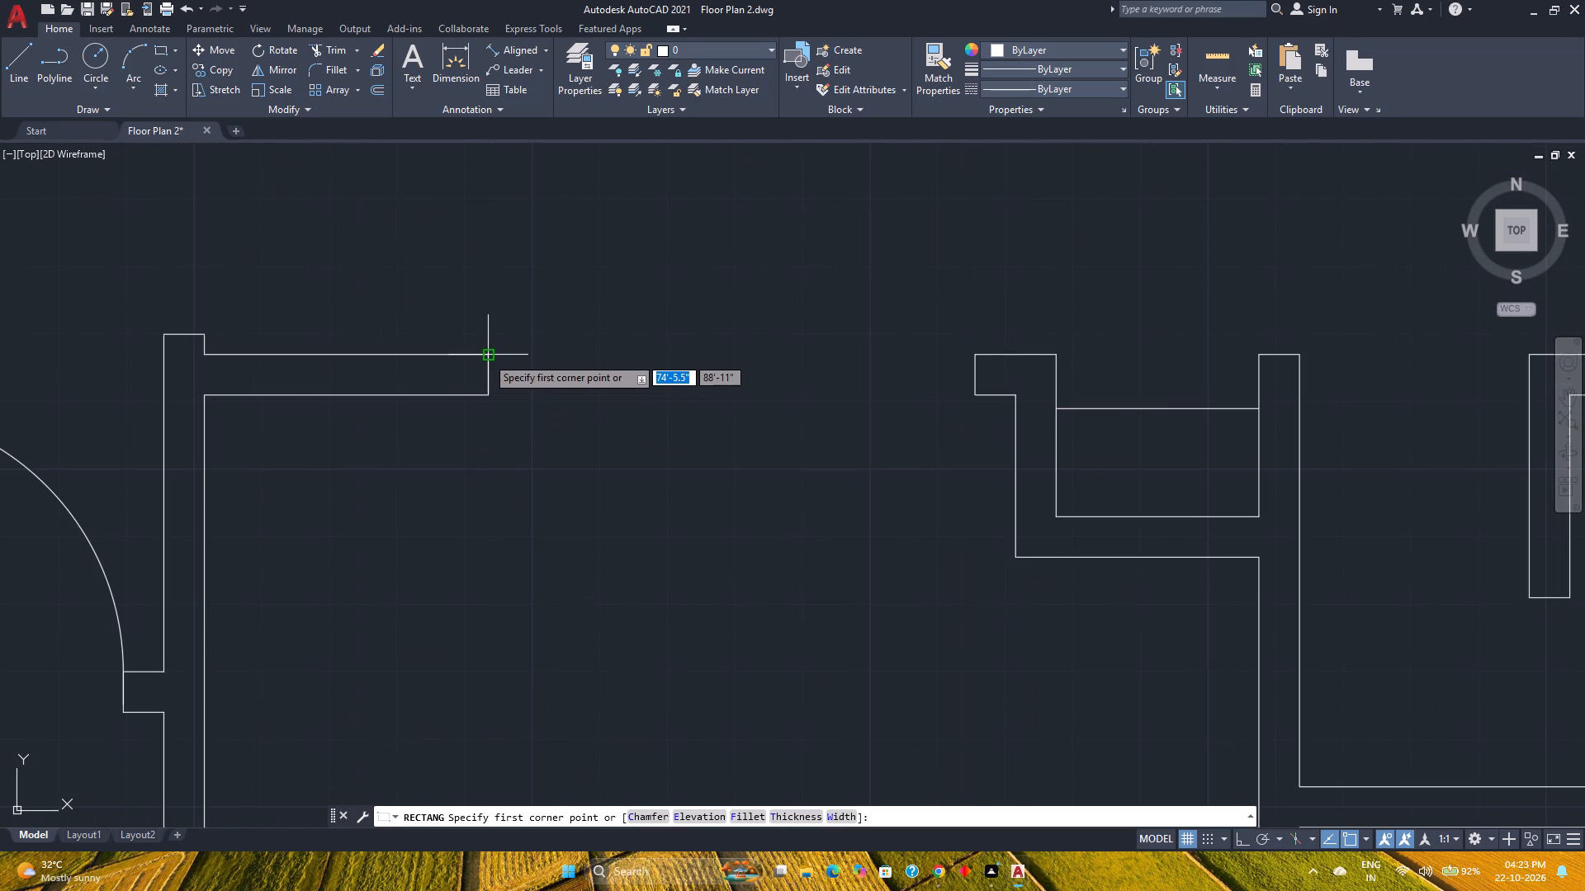
{"action": "left_click", "coordinate": [486, 356]}
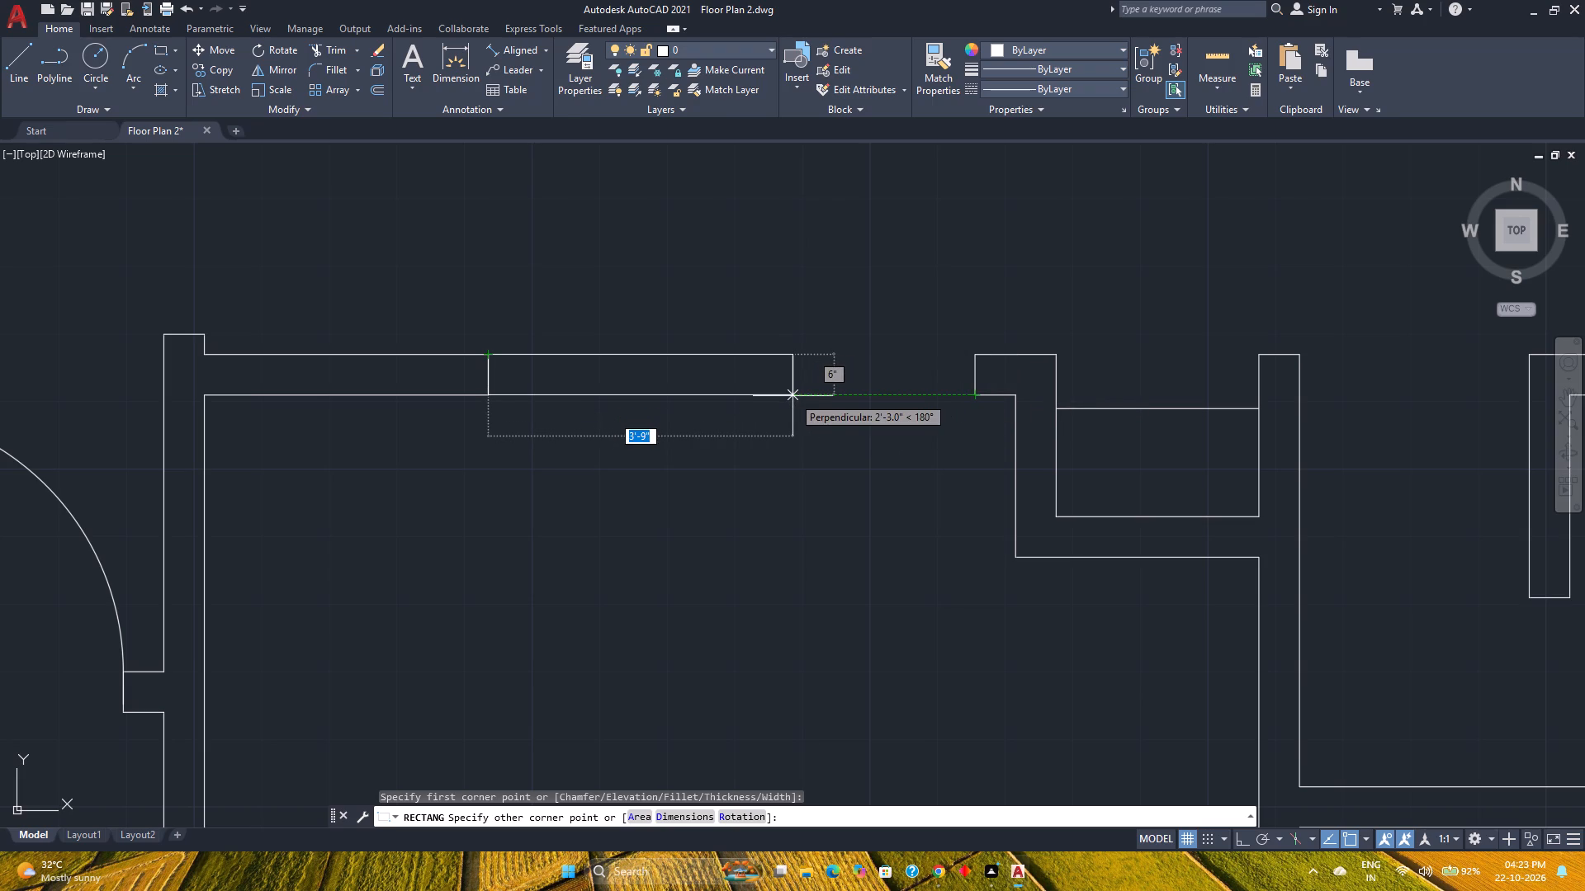
{"action": "type", "text": "m2p"}
{"action": "key", "text": "Return"}
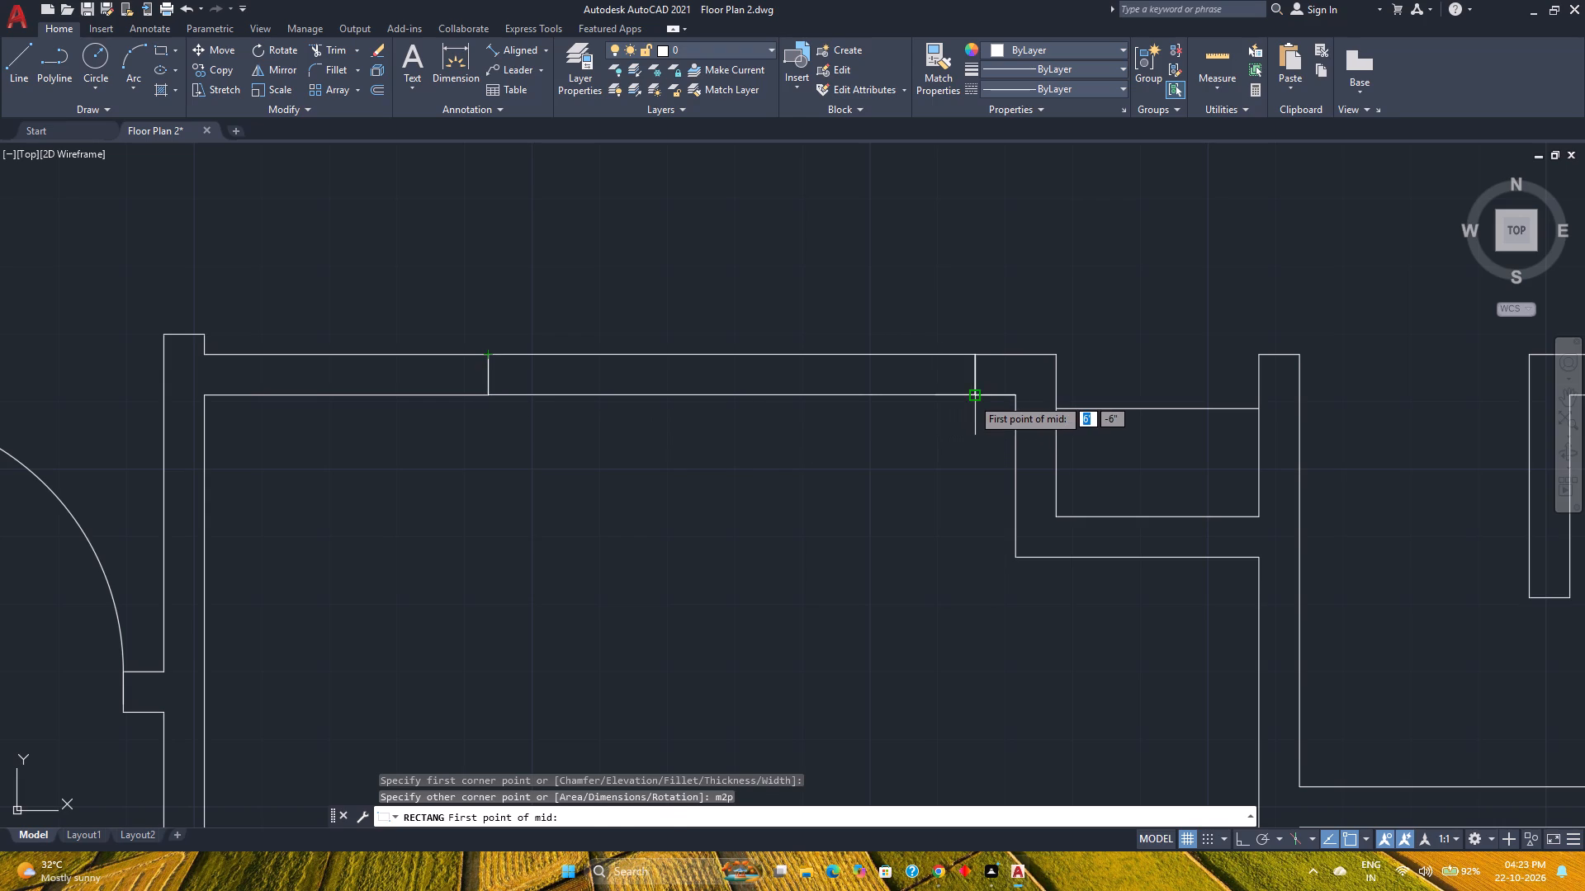
{"action": "left_click", "coordinate": [972, 398]}
{"action": "left_click", "coordinate": [490, 400]}
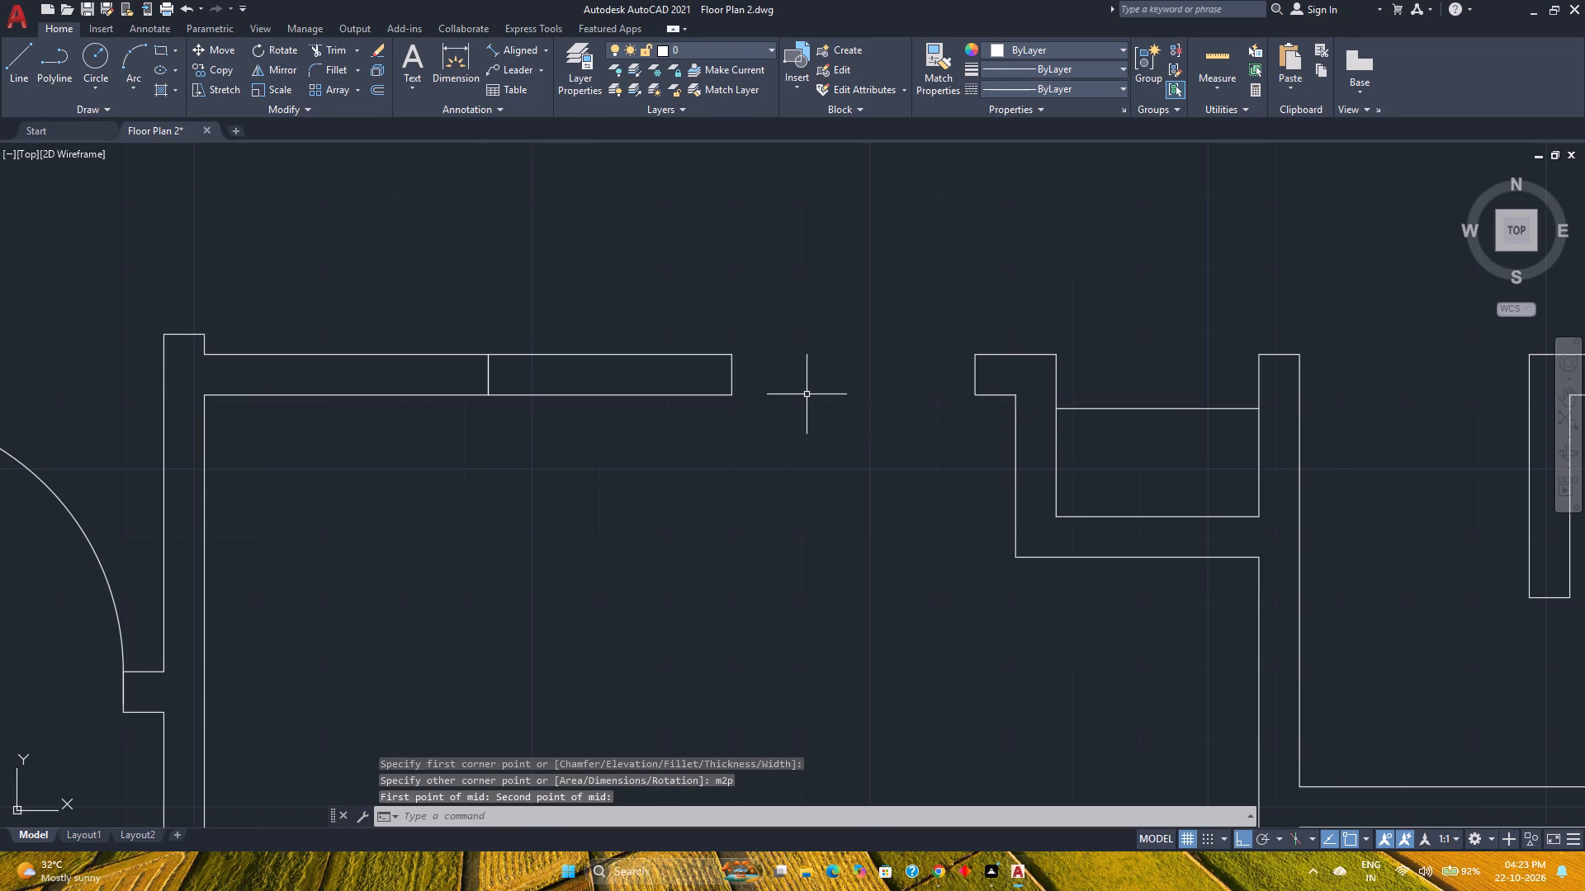
{"action": "key", "text": "Escape"}
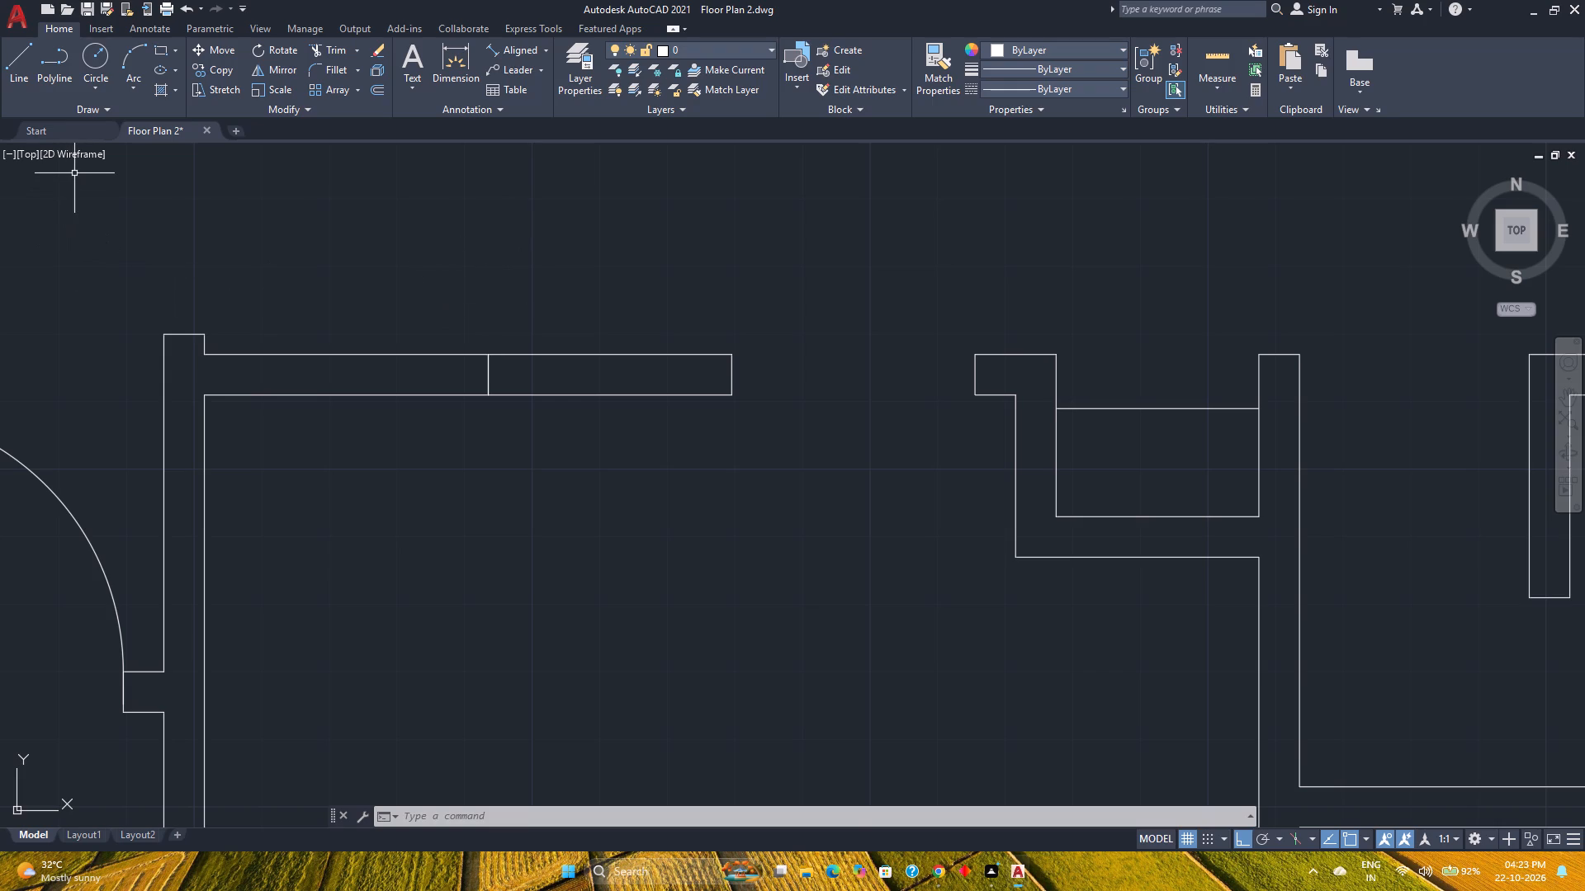
Draw a 4' by 1" sliding panel rectangle in the clear space above the opening beside the niche.
{"action": "left_click", "coordinate": [160, 52]}
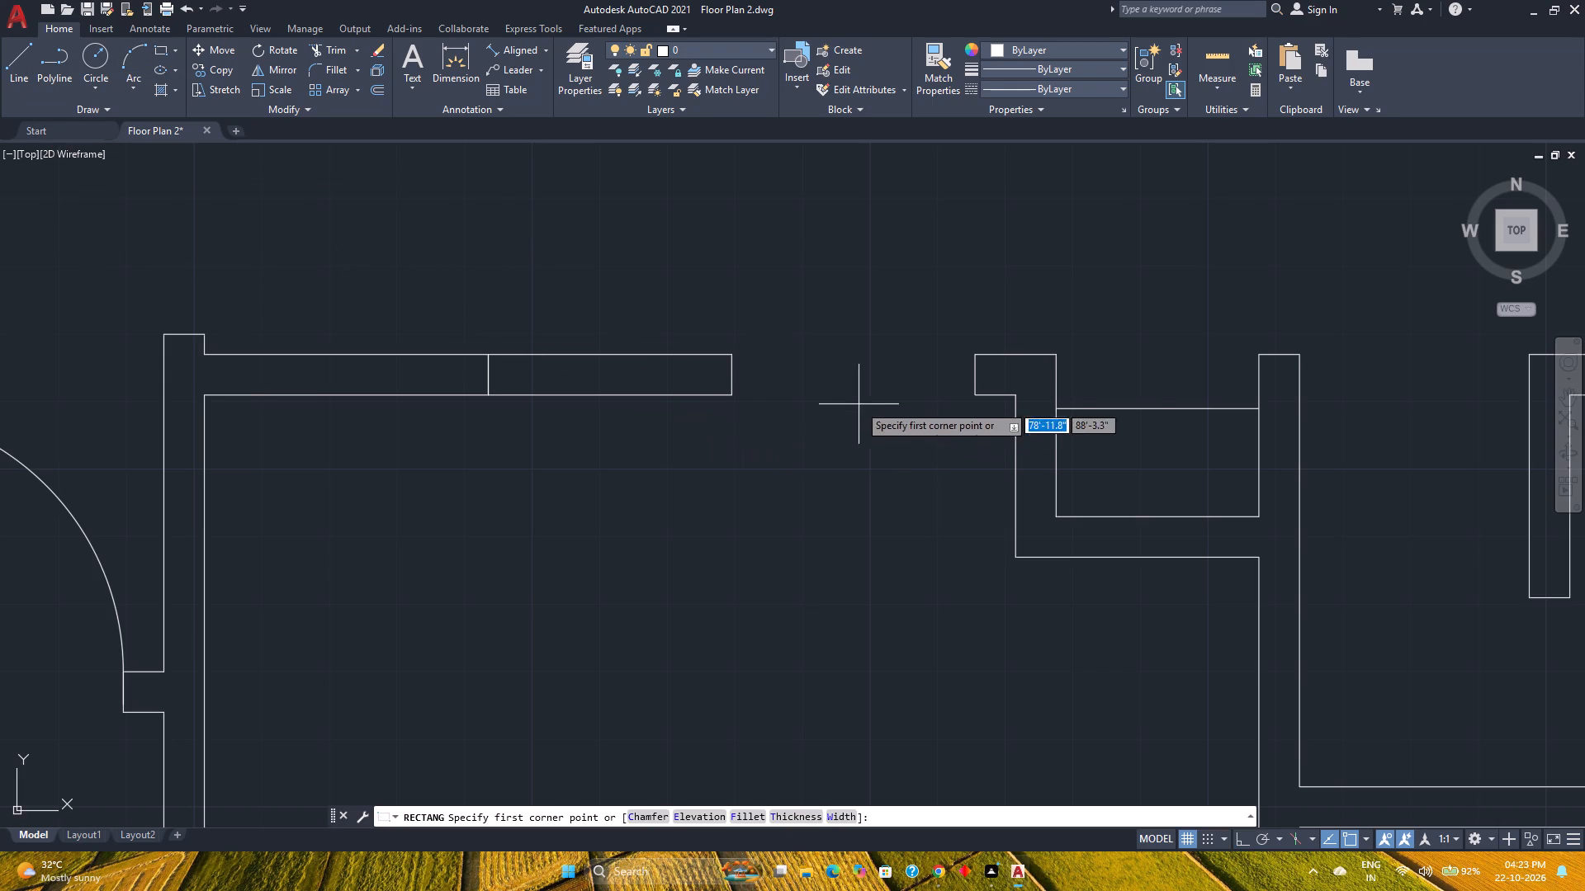
{"action": "left_click", "coordinate": [900, 295]}
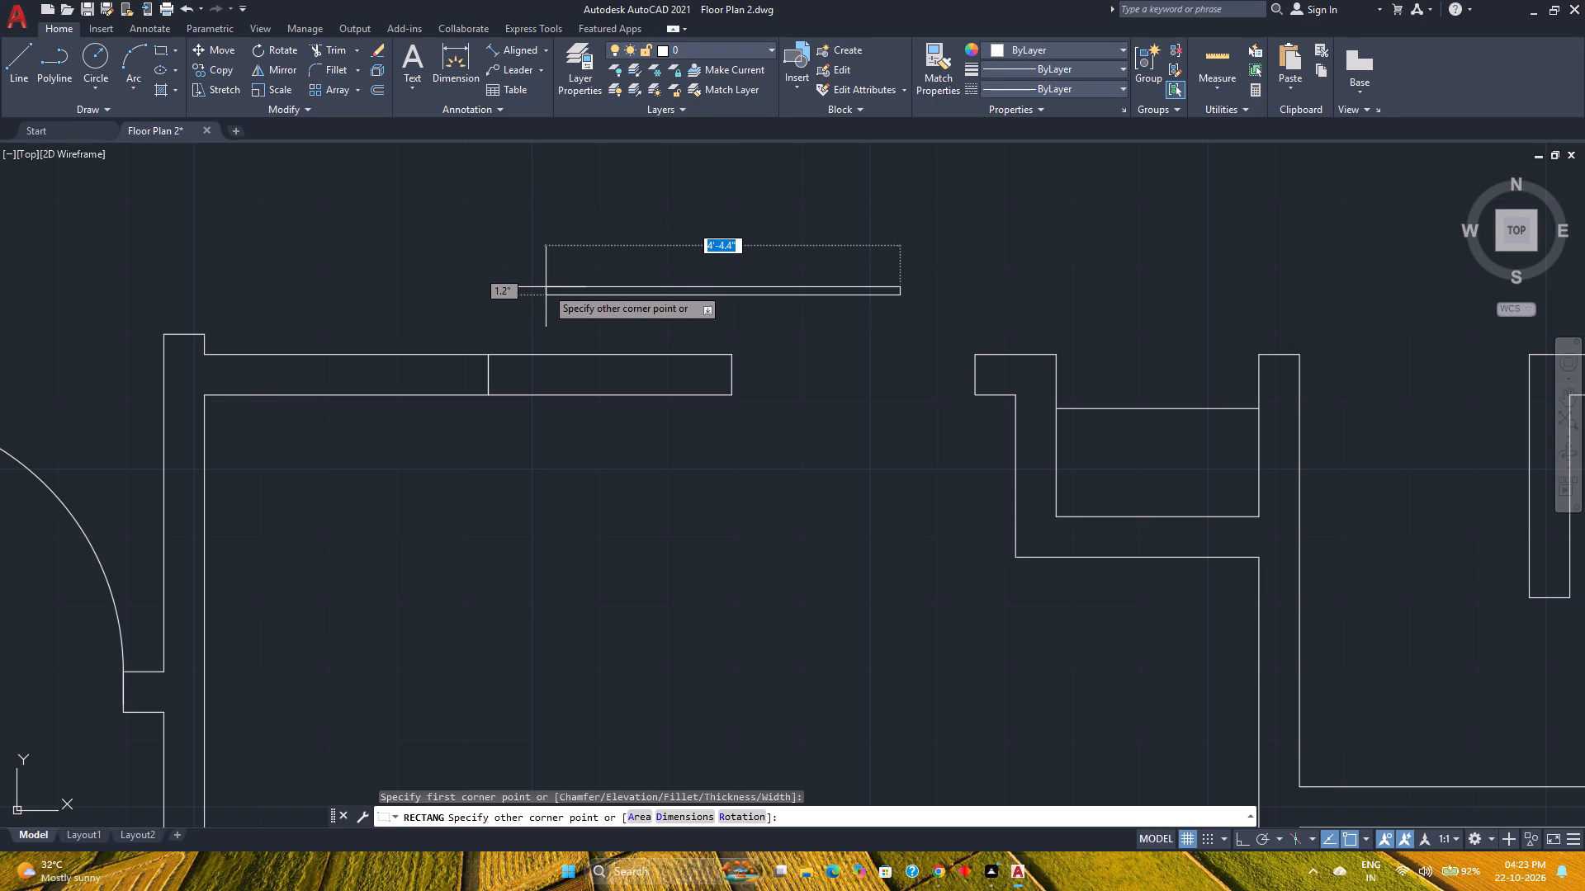
{"action": "type", "text": "4'"}
{"action": "key", "text": "comma"}
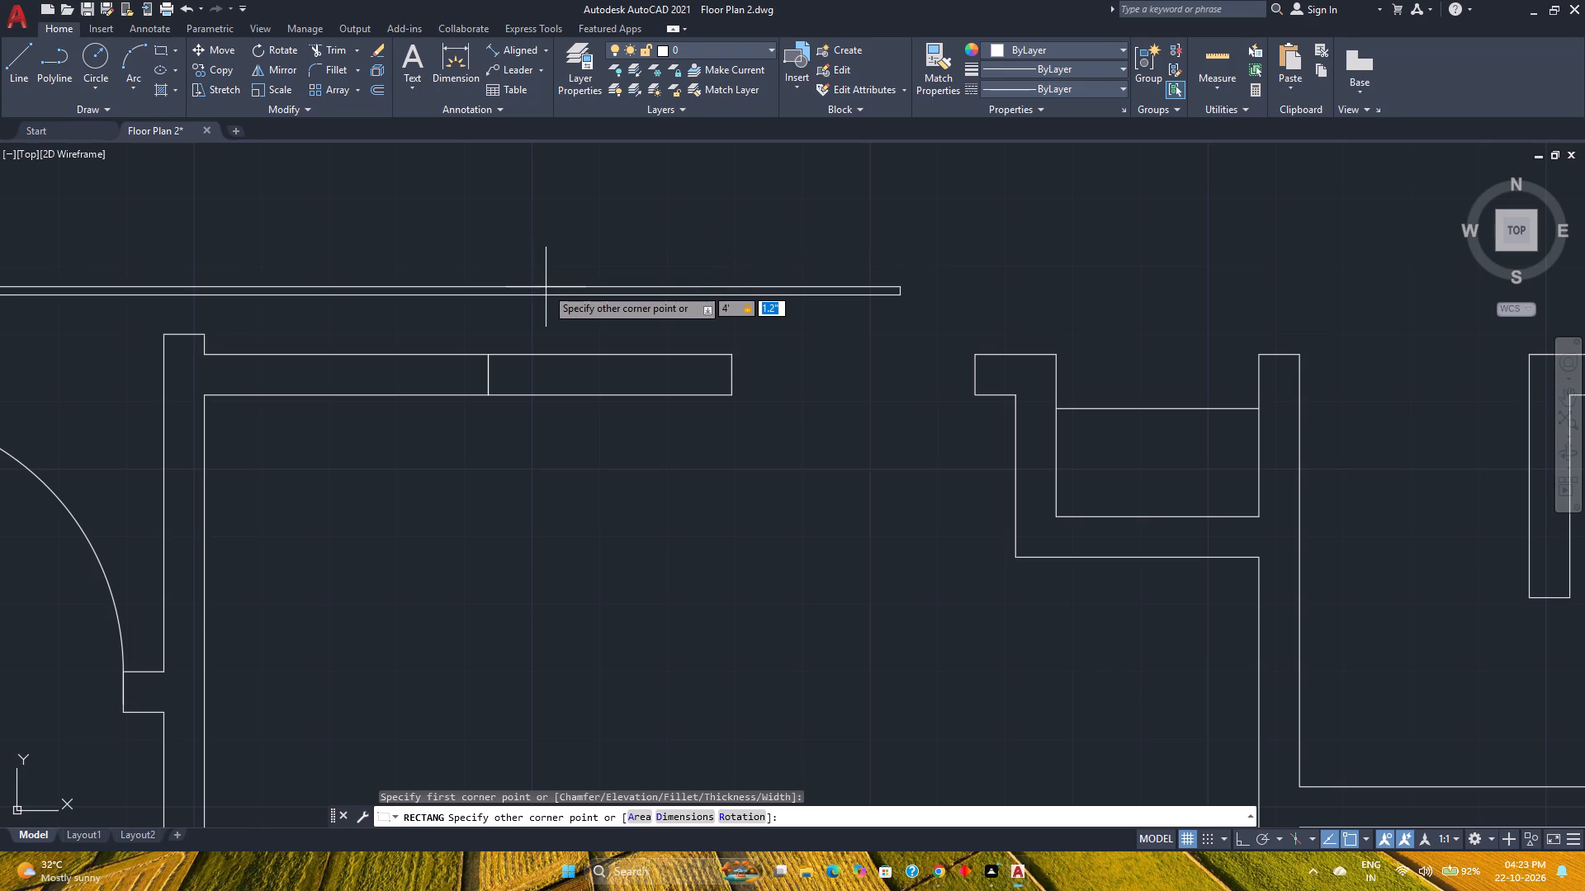
{"action": "key", "text": "4"}
{"action": "key", "text": "BackSpace"}
{"action": "key", "text": "1"}
{"action": "key", "text": "Return"}
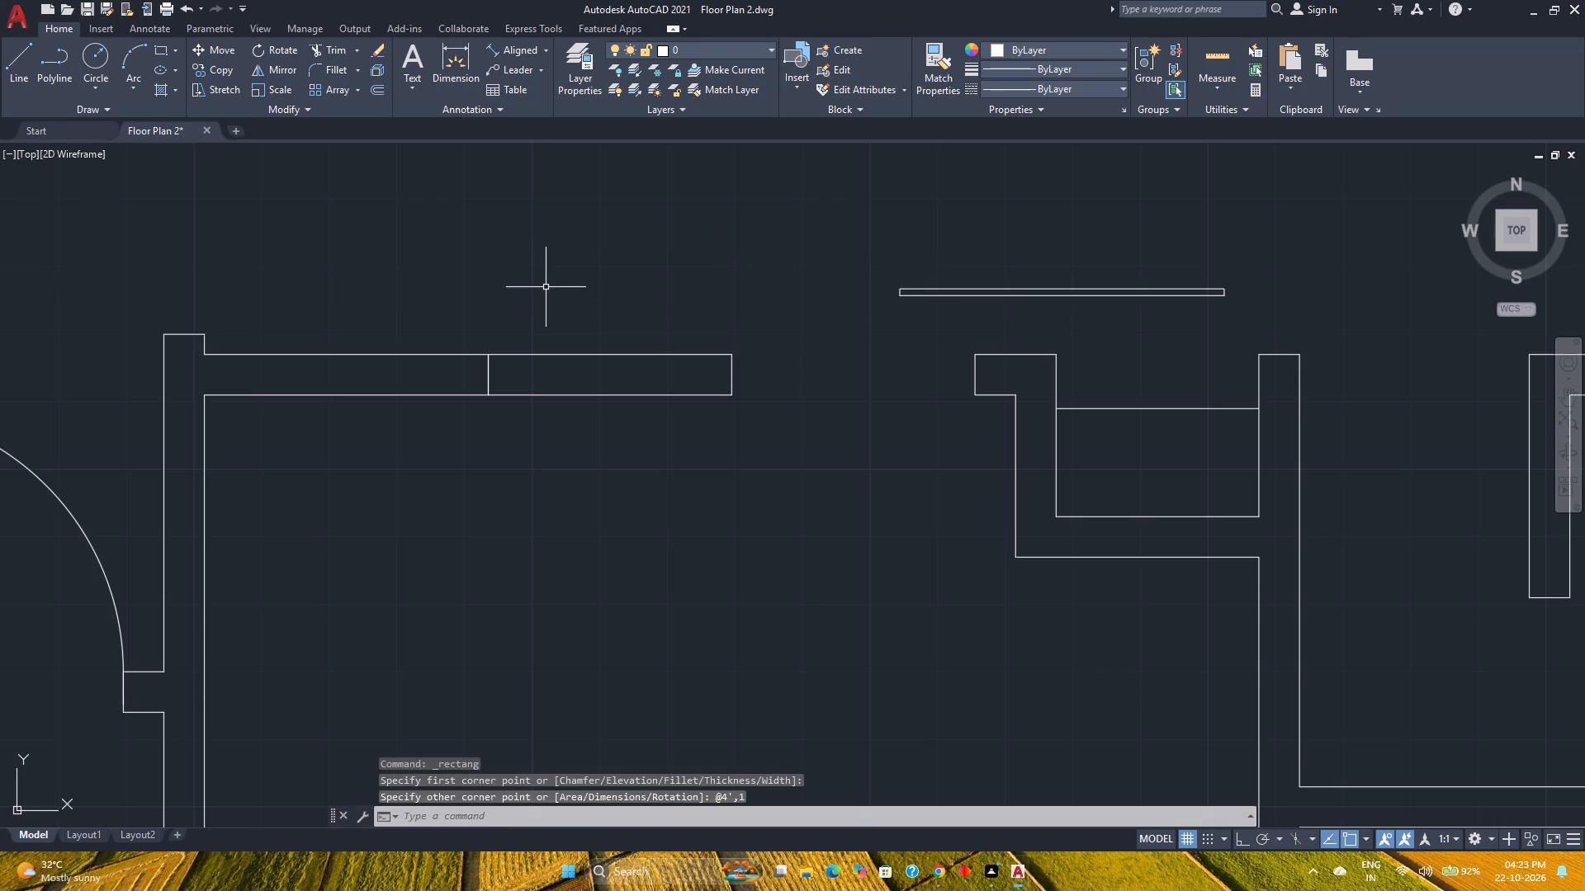
Move the thin panel by its short end's midpoint onto the midpoint of the niche wall's end face.
{"action": "left_click", "coordinate": [915, 295]}
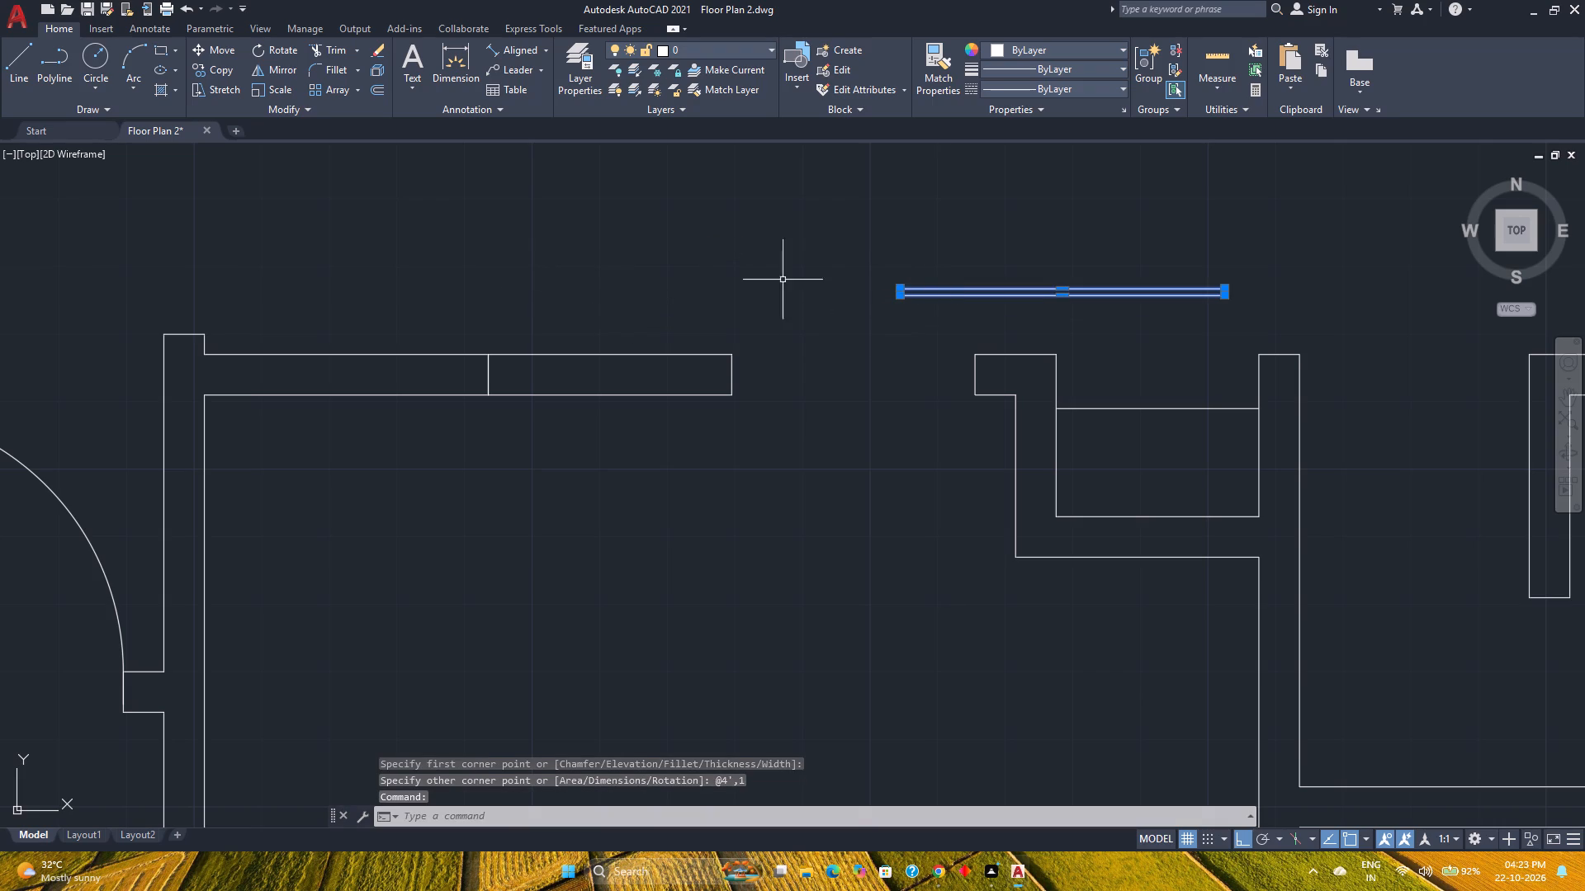
{"action": "left_click", "coordinate": [206, 53]}
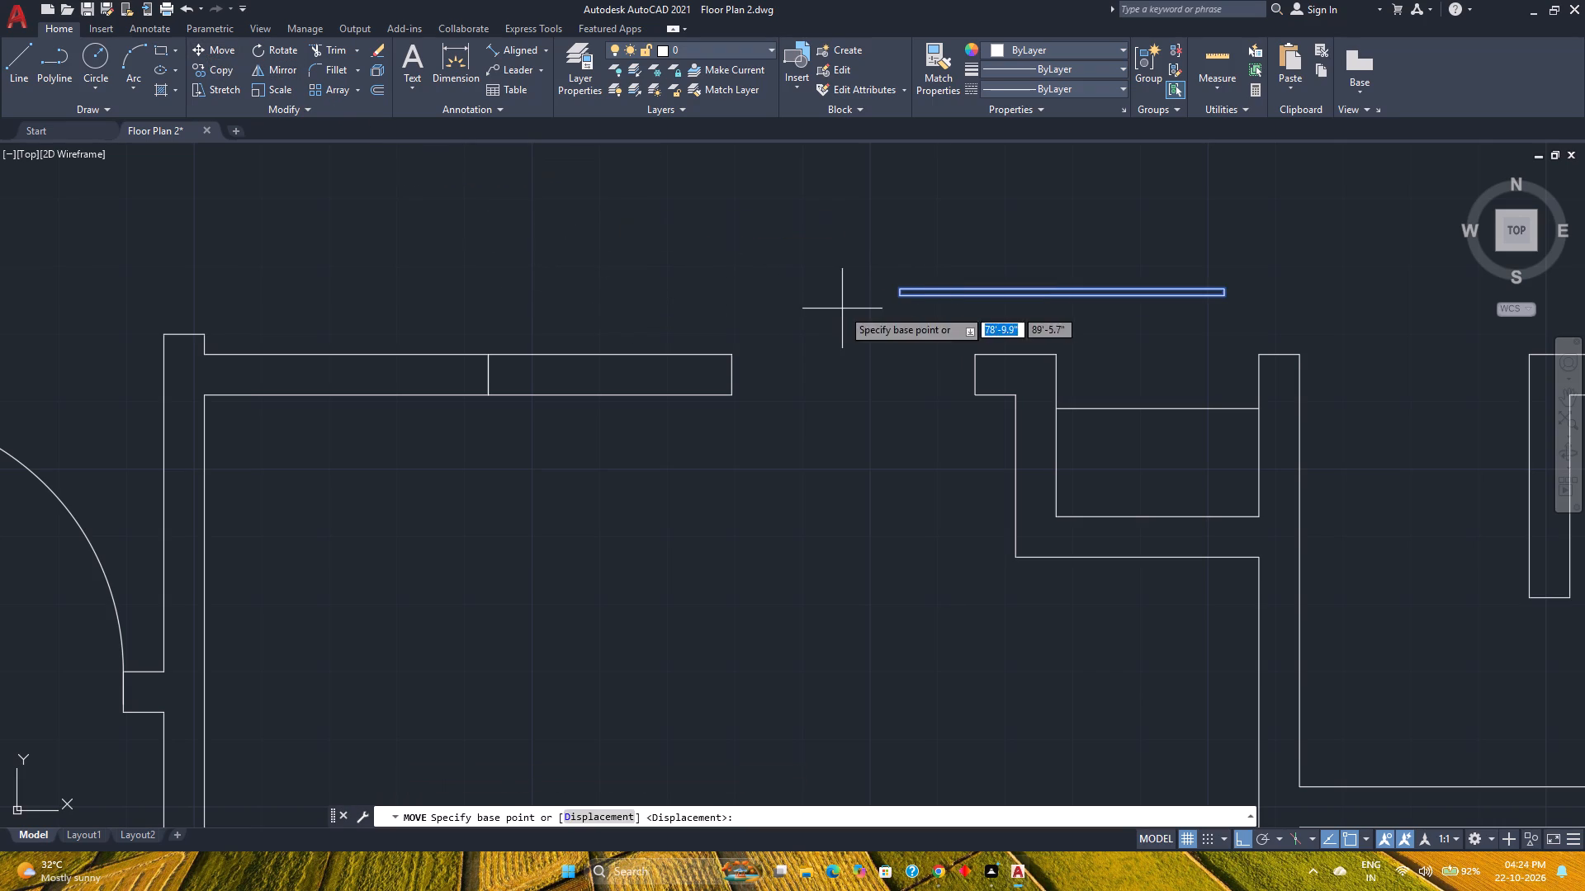
{"action": "scroll", "coordinate": [1216, 299], "scroll_direction": "up", "scroll_amount": 5}
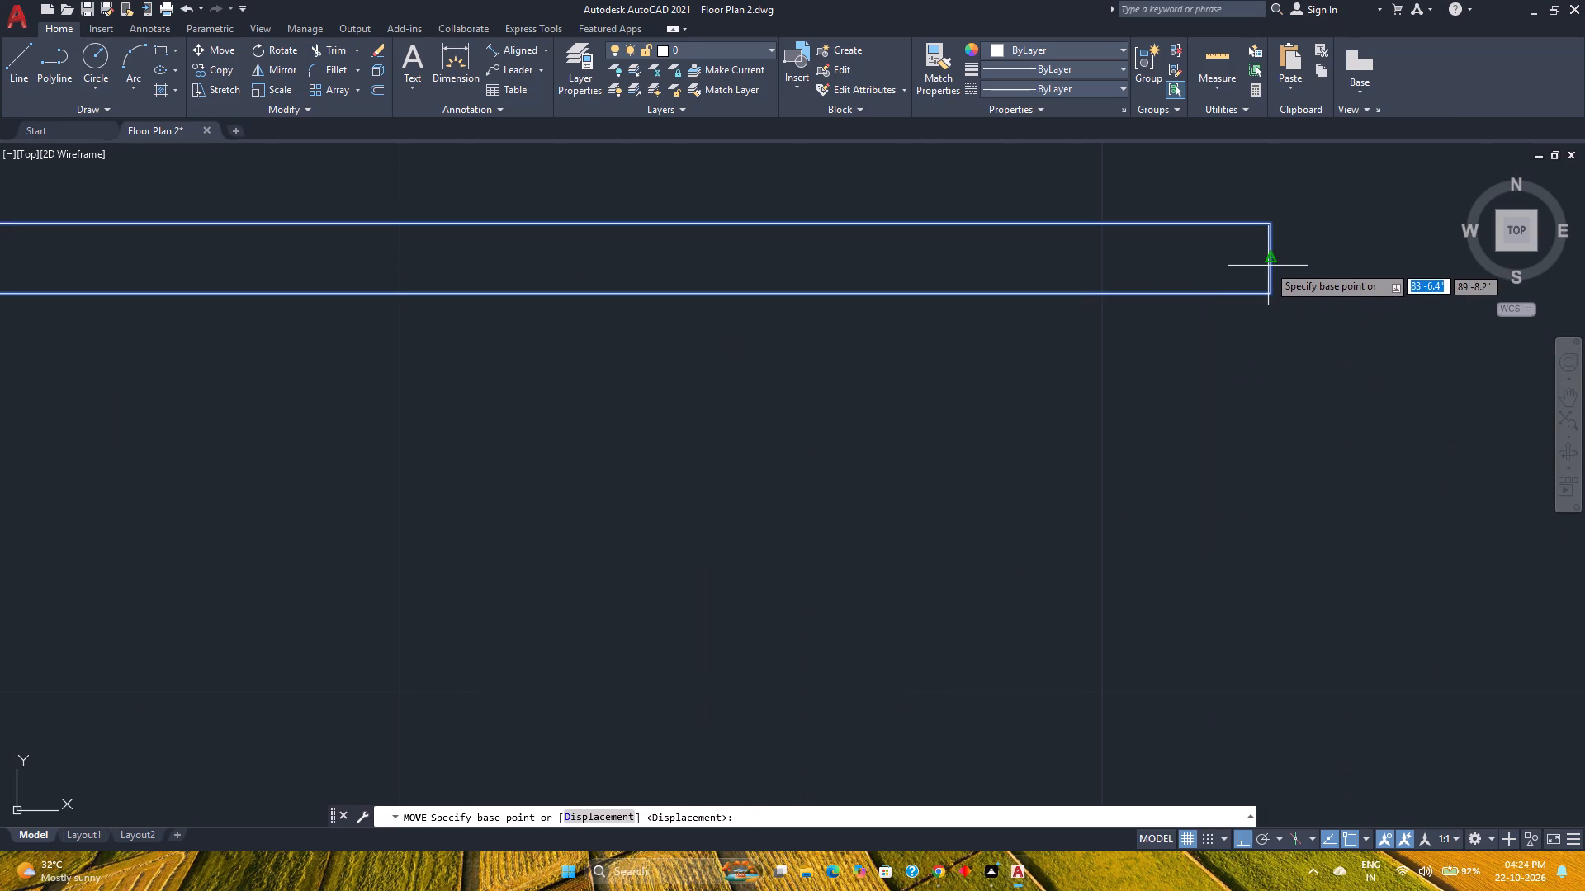
{"action": "left_click", "coordinate": [1270, 262]}
{"action": "scroll", "coordinate": [1089, 295], "scroll_direction": "down", "scroll_amount": 3}
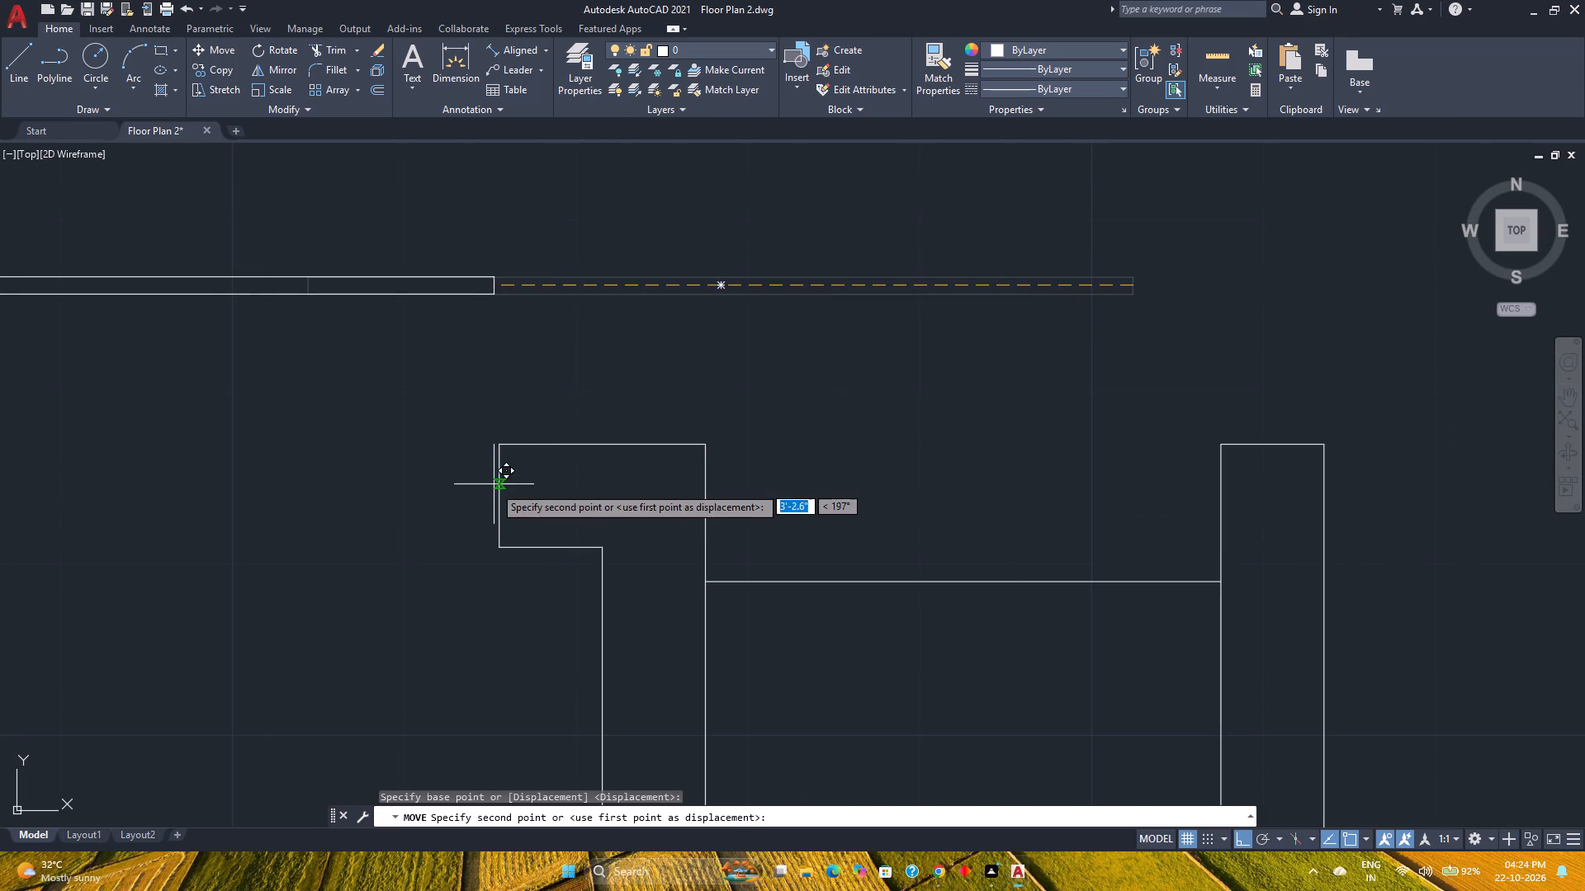
{"action": "left_click", "coordinate": [499, 499]}
Shorten the sliding panel by stretching its end inside the pocket rectangle 6" toward the niche.
{"action": "scroll", "coordinate": [381, 509], "scroll_direction": "down", "scroll_amount": 2}
{"action": "middle_click_drag", "start_coordinate": [378, 511], "coordinate": [849, 506]}
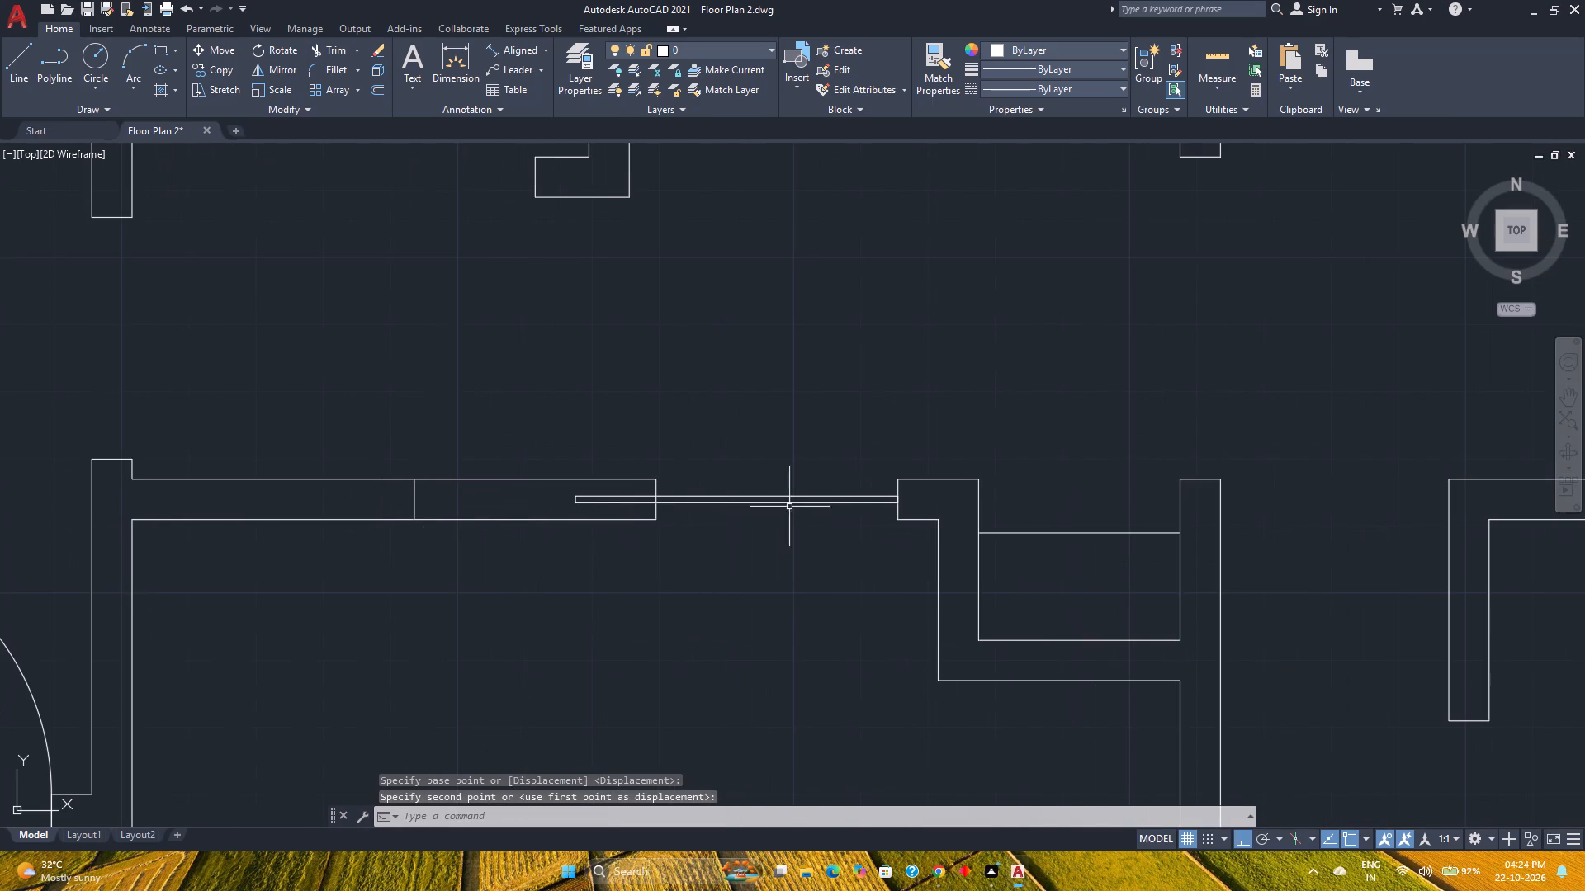
{"action": "left_click_drag", "start_coordinate": [762, 521], "coordinate": [757, 509]}
{"action": "left_click", "coordinate": [732, 465]}
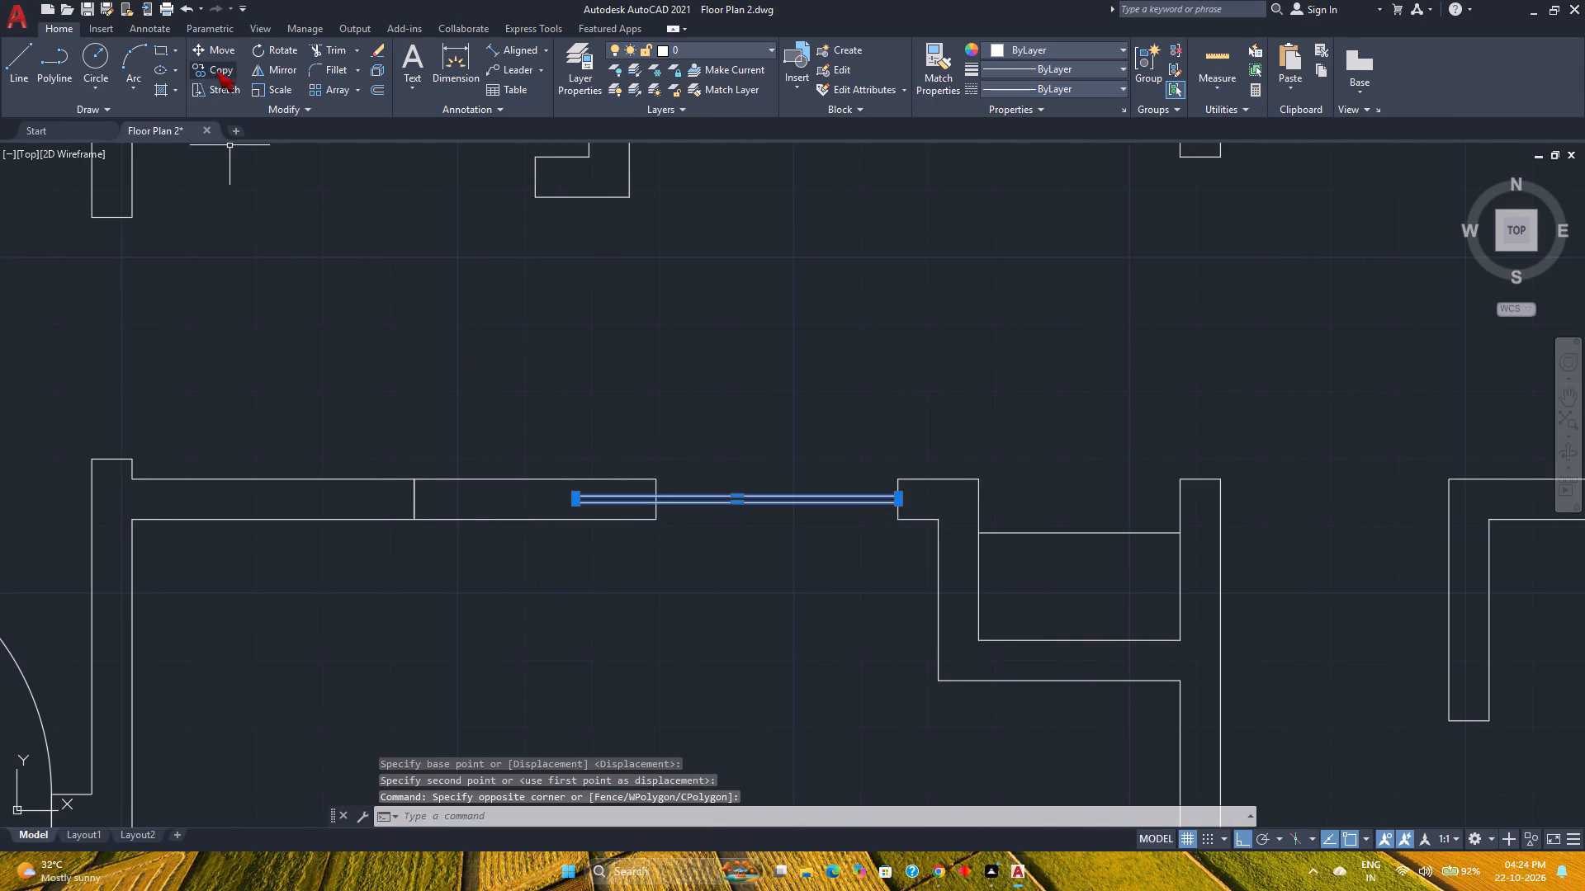
{"action": "scroll", "coordinate": [606, 516], "scroll_direction": "up", "scroll_amount": 3}
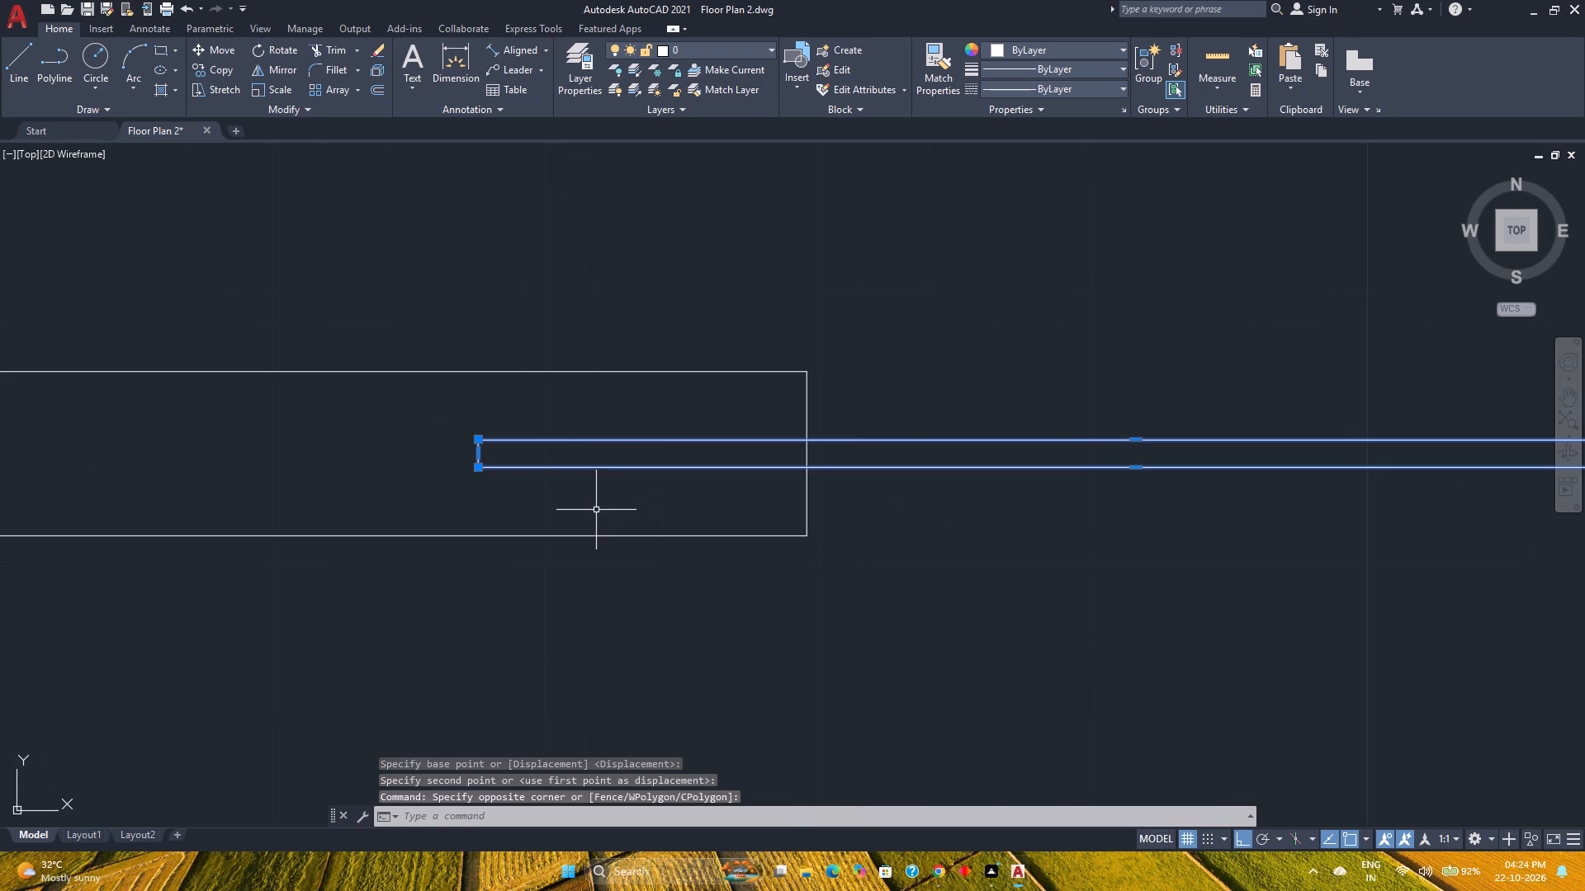
{"action": "key", "text": "Escape"}
{"action": "left_click", "coordinate": [479, 452]}
{"action": "scroll", "coordinate": [476, 455], "scroll_direction": "up", "scroll_amount": 3}
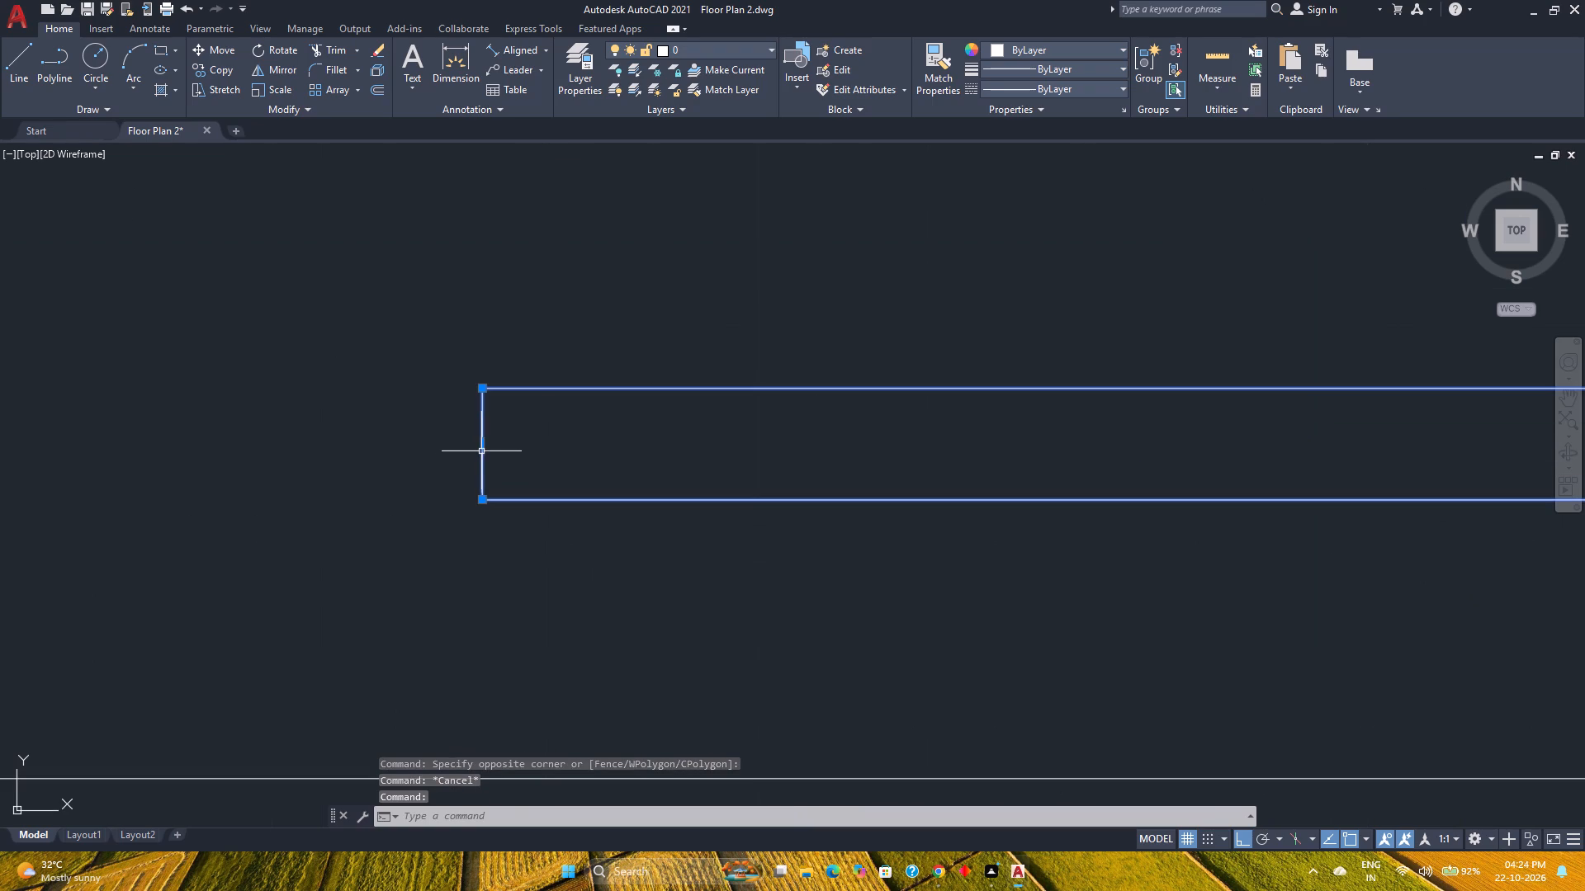
{"action": "left_click", "coordinate": [481, 446]}
{"action": "scroll", "coordinate": [592, 454], "scroll_direction": "down", "scroll_amount": 4}
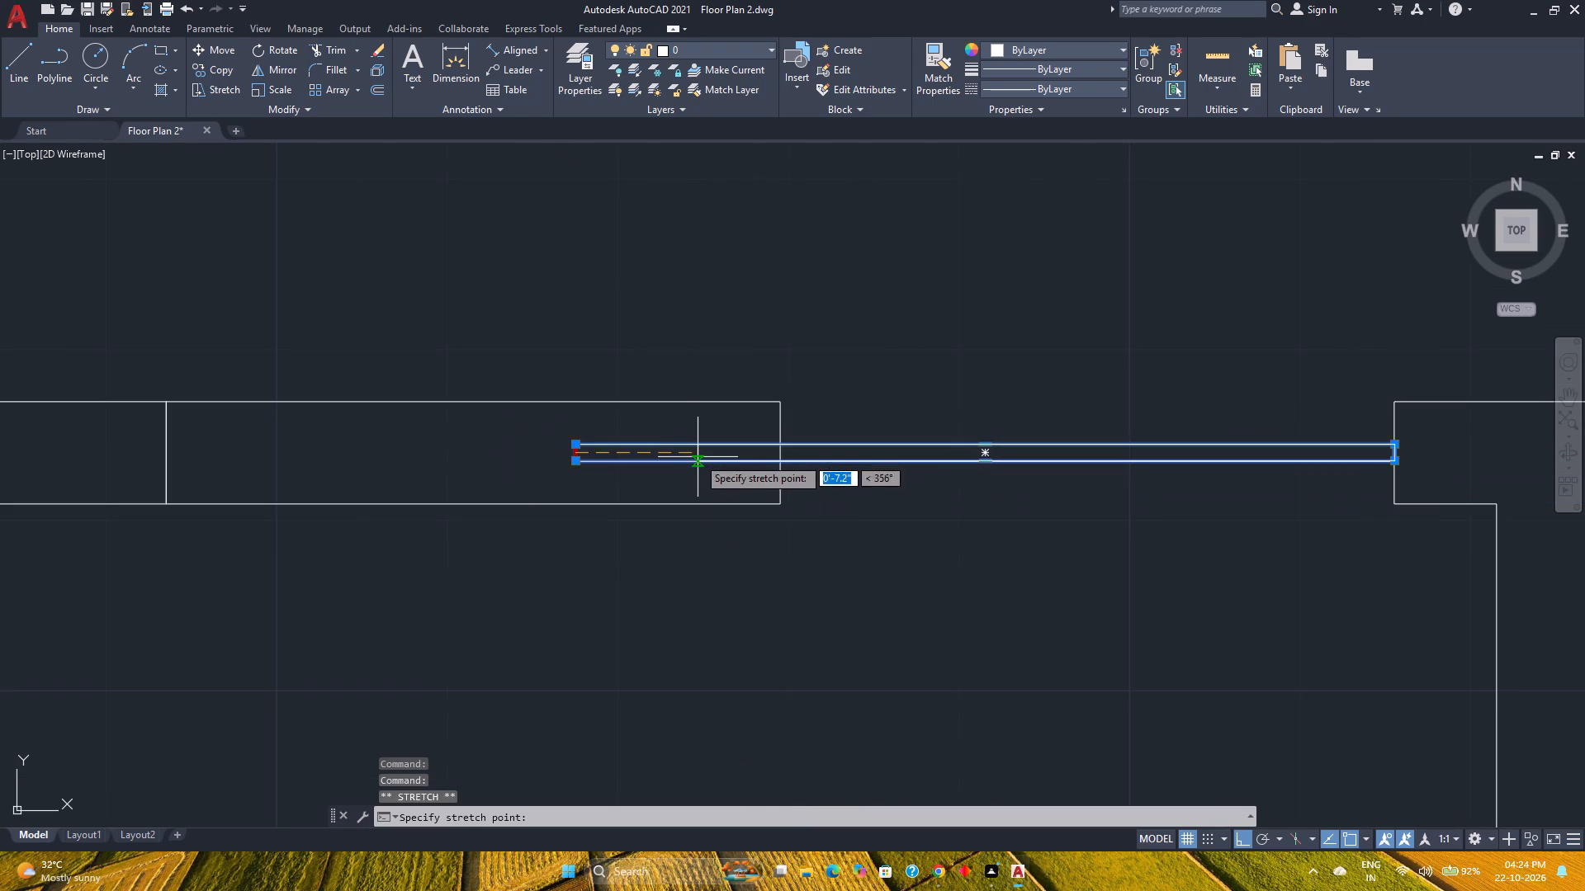
{"action": "scroll", "coordinate": [698, 457], "scroll_direction": "up", "scroll_amount": 2}
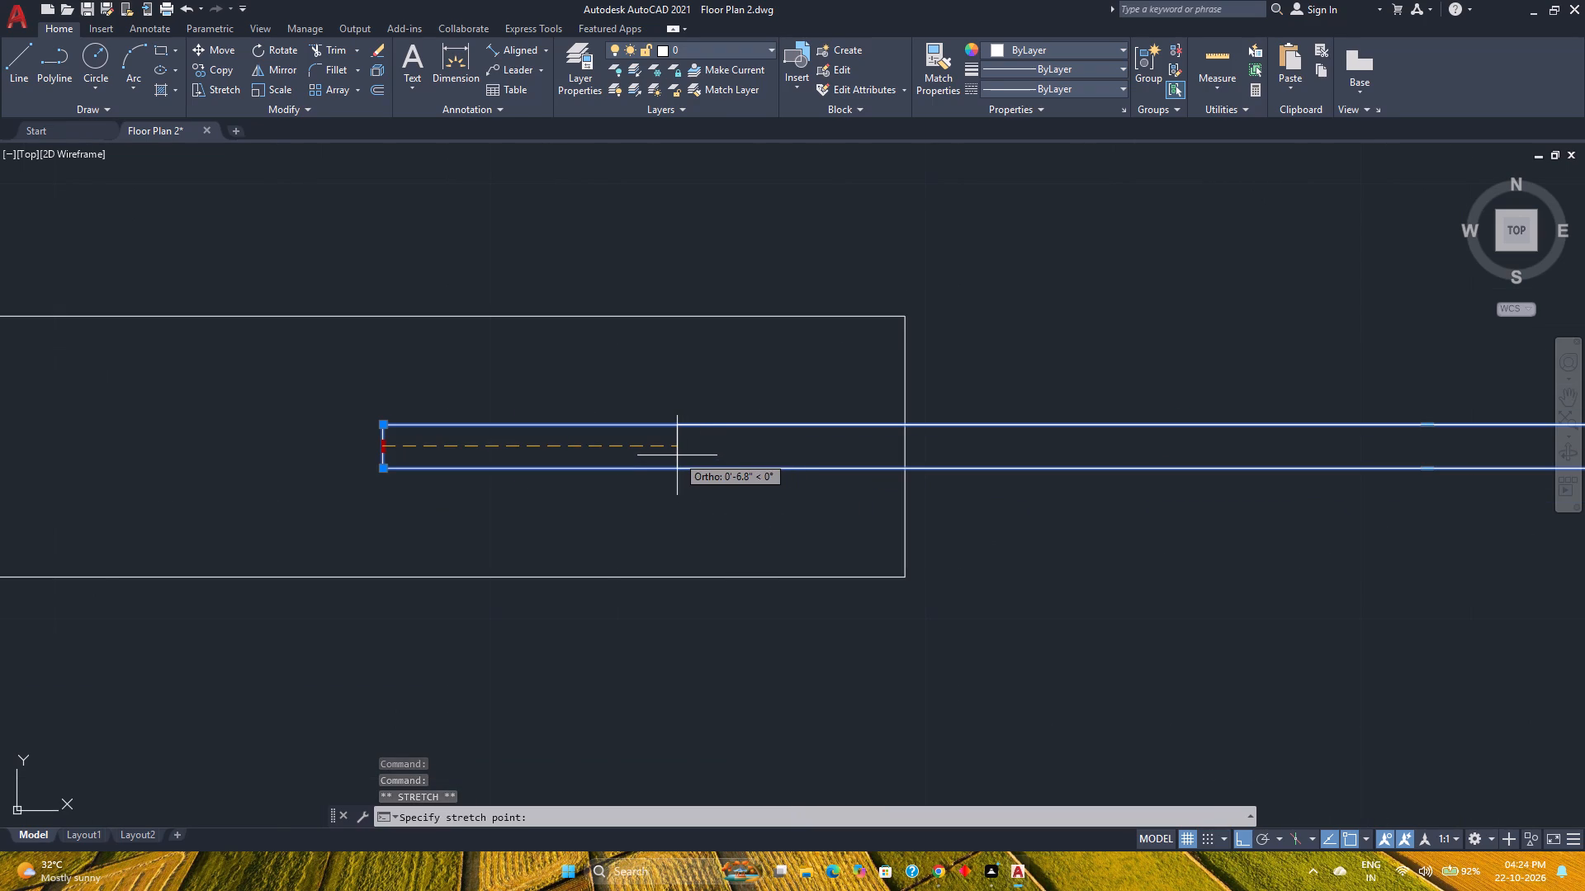
{"action": "key", "text": "6"}
{"action": "key", "text": "Return"}
Move the shortened sliding panel 1' horizontally toward the short wall stub, further into the pocket rectangle.
{"action": "scroll", "coordinate": [624, 495], "scroll_direction": "down", "scroll_amount": 3}
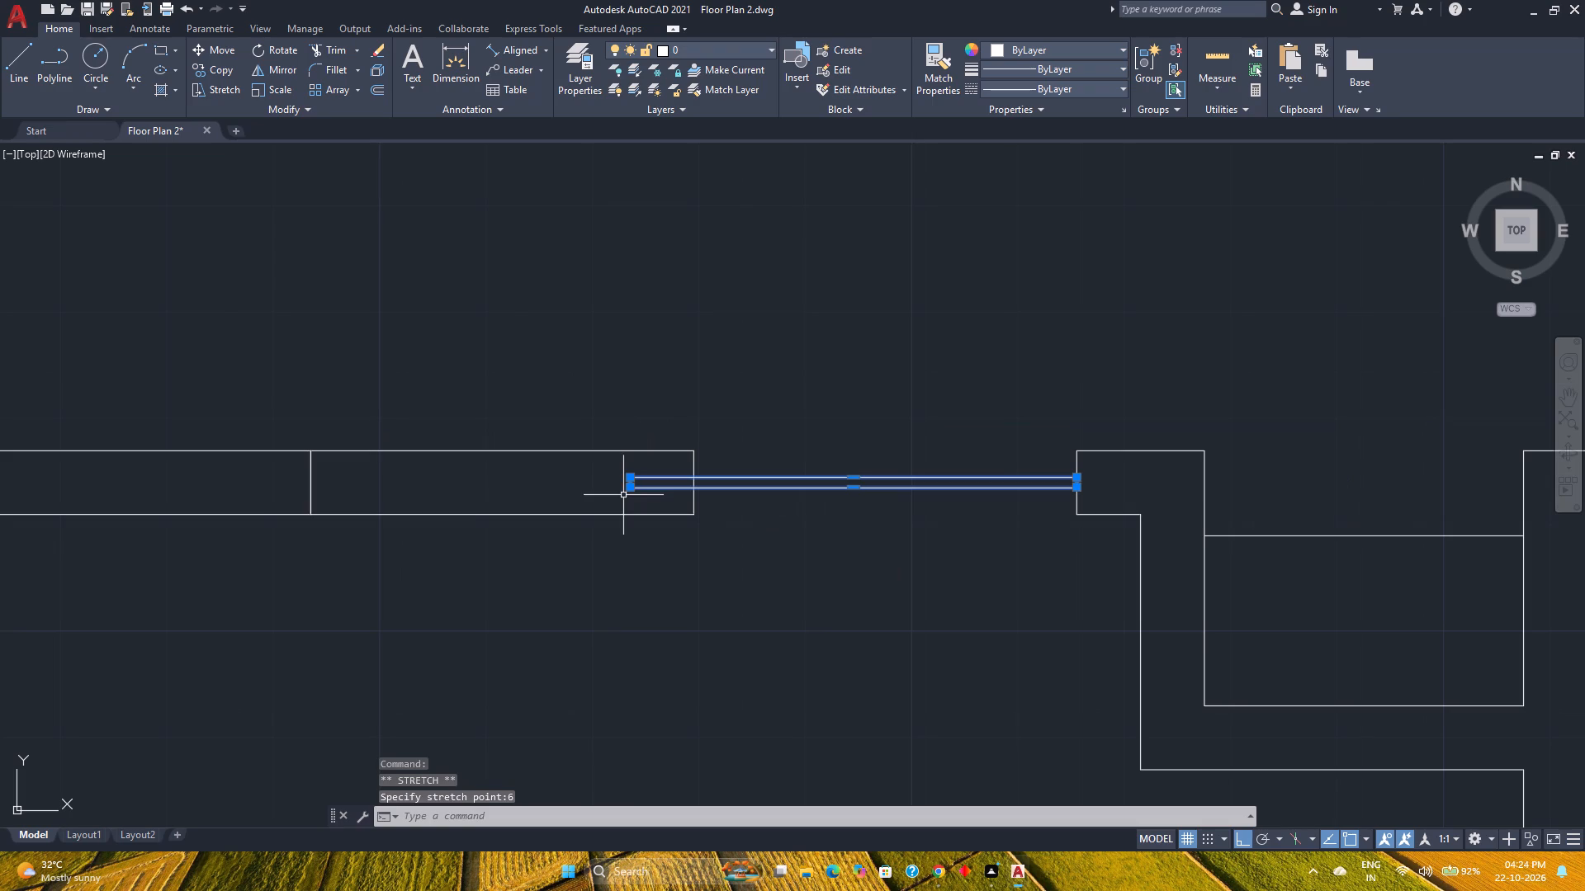
{"action": "left_click", "coordinate": [214, 54]}
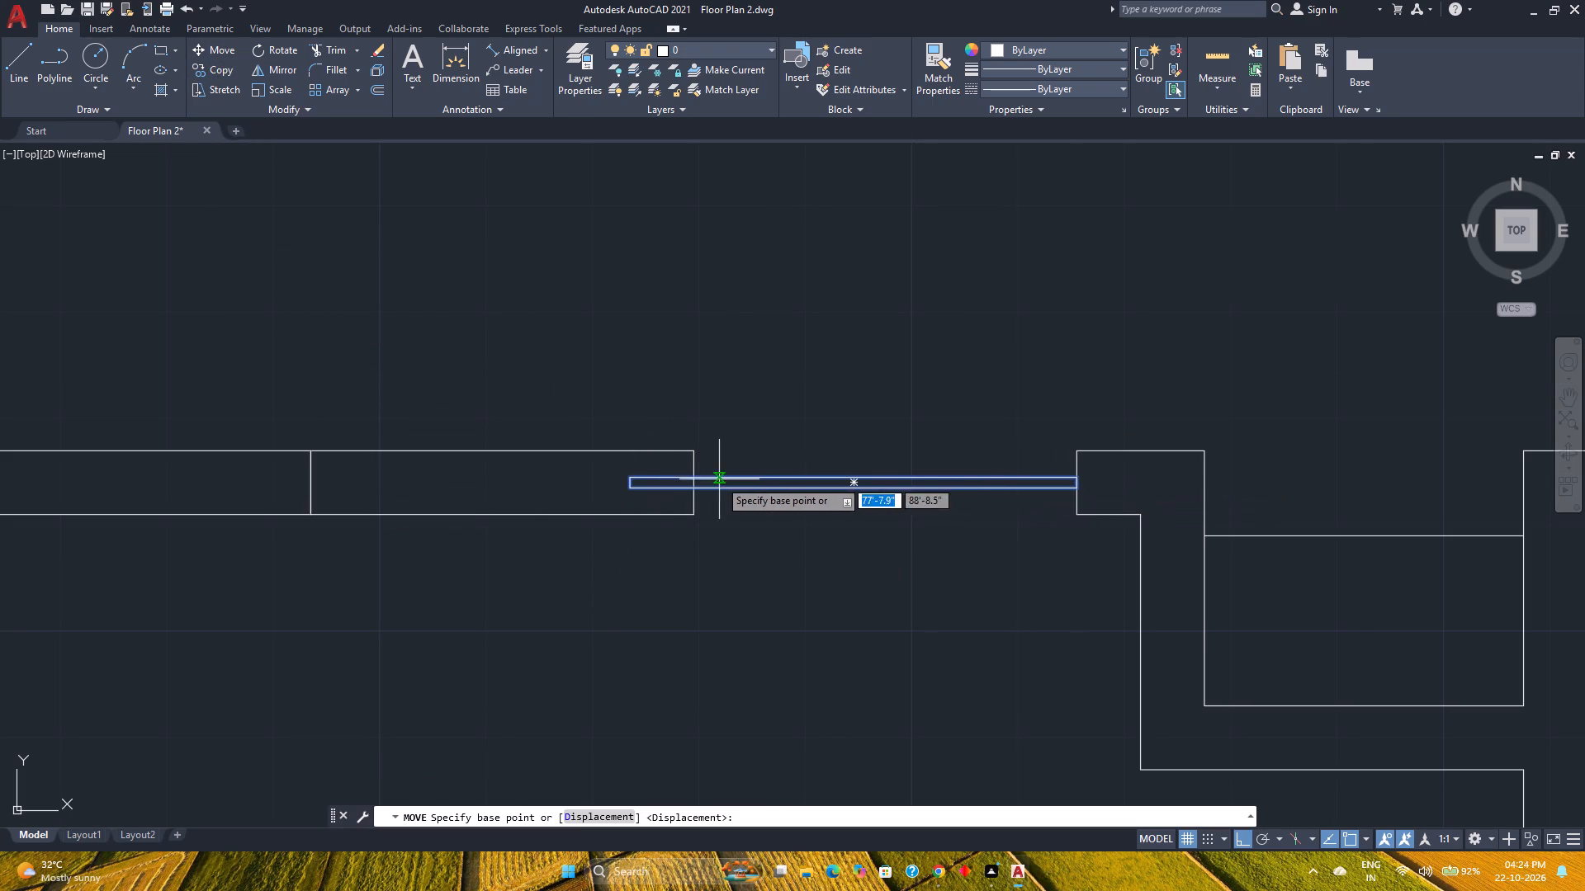
{"action": "scroll", "coordinate": [639, 491], "scroll_direction": "up", "scroll_amount": 3}
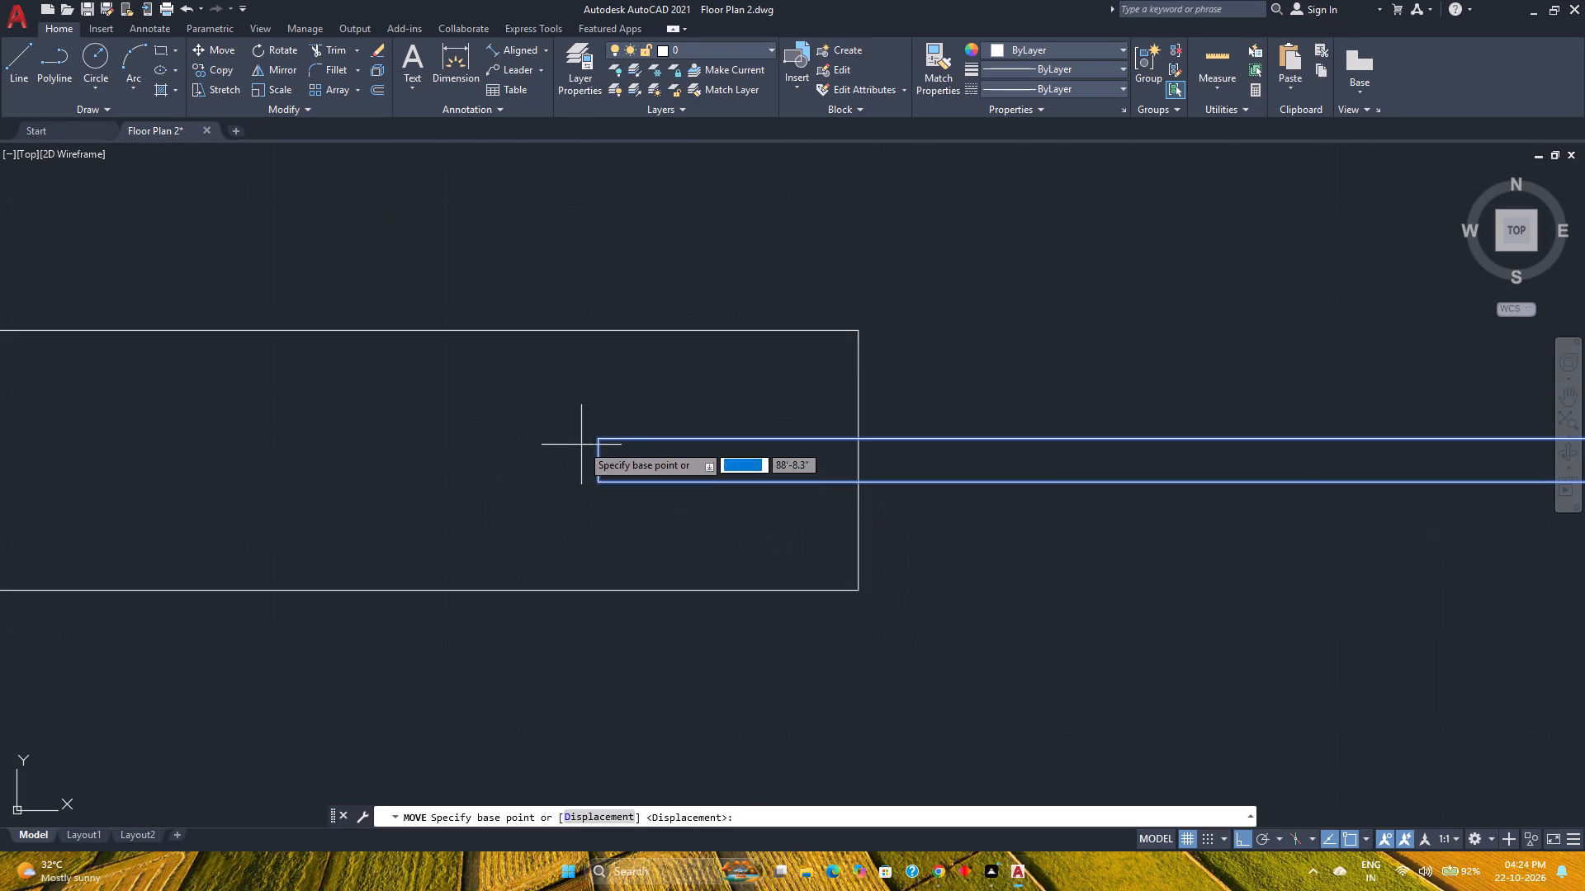
{"action": "left_click", "coordinate": [597, 441]}
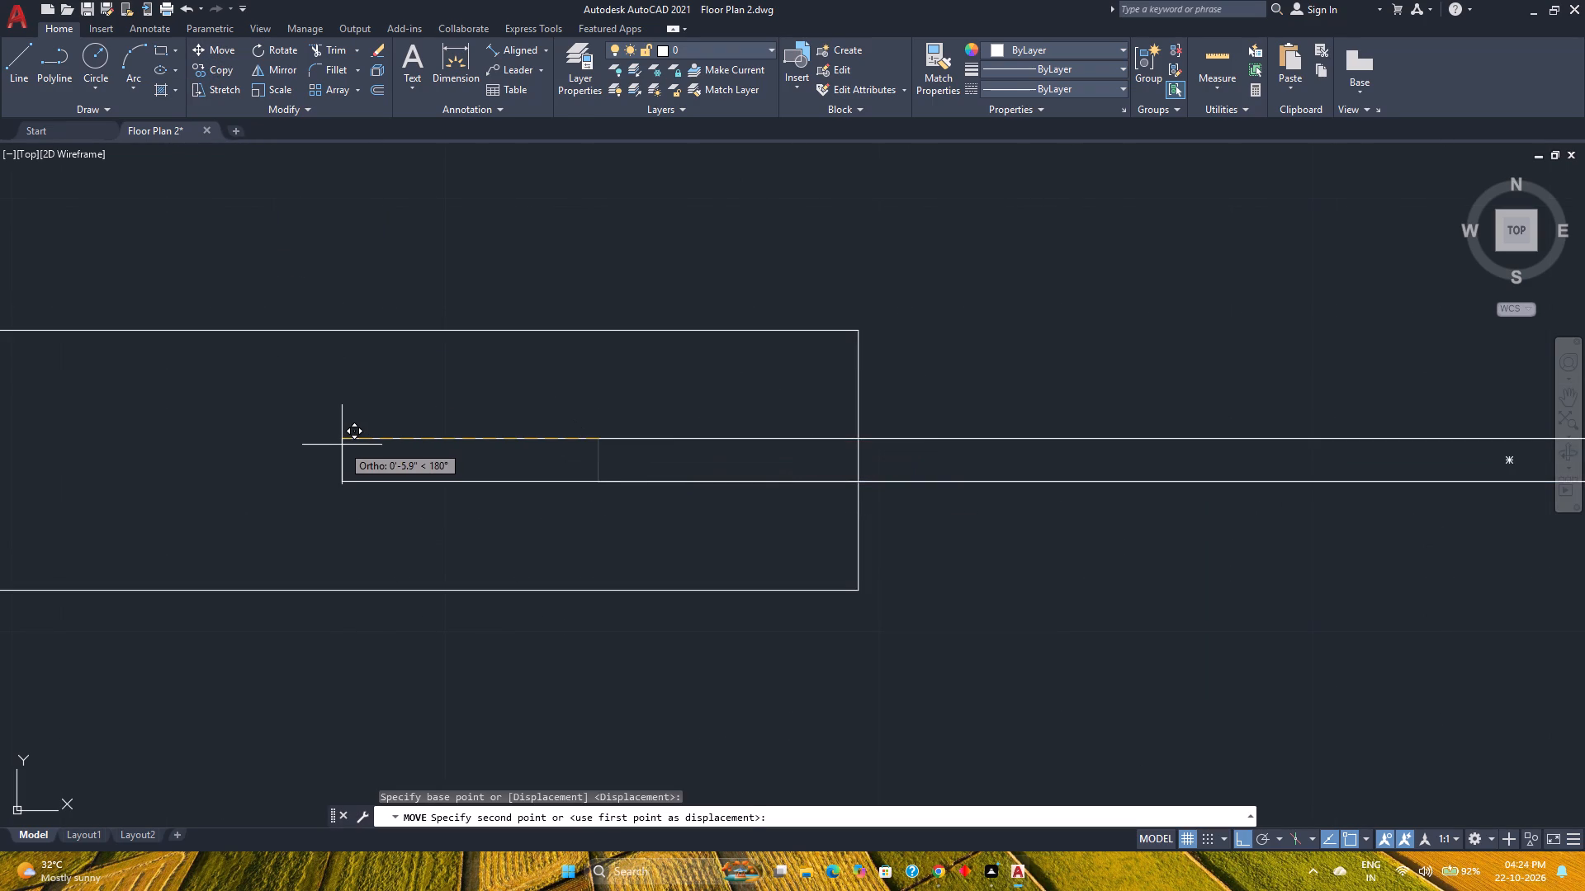
{"action": "type", "text": "1'"}
{"action": "key", "text": "Return"}
Join the four inner wall lines of the room below the niche into one polyline.
{"action": "scroll", "coordinate": [342, 445], "scroll_direction": "down", "scroll_amount": 4}
{"action": "scroll", "coordinate": [454, 538], "scroll_direction": "down", "scroll_amount": 1}
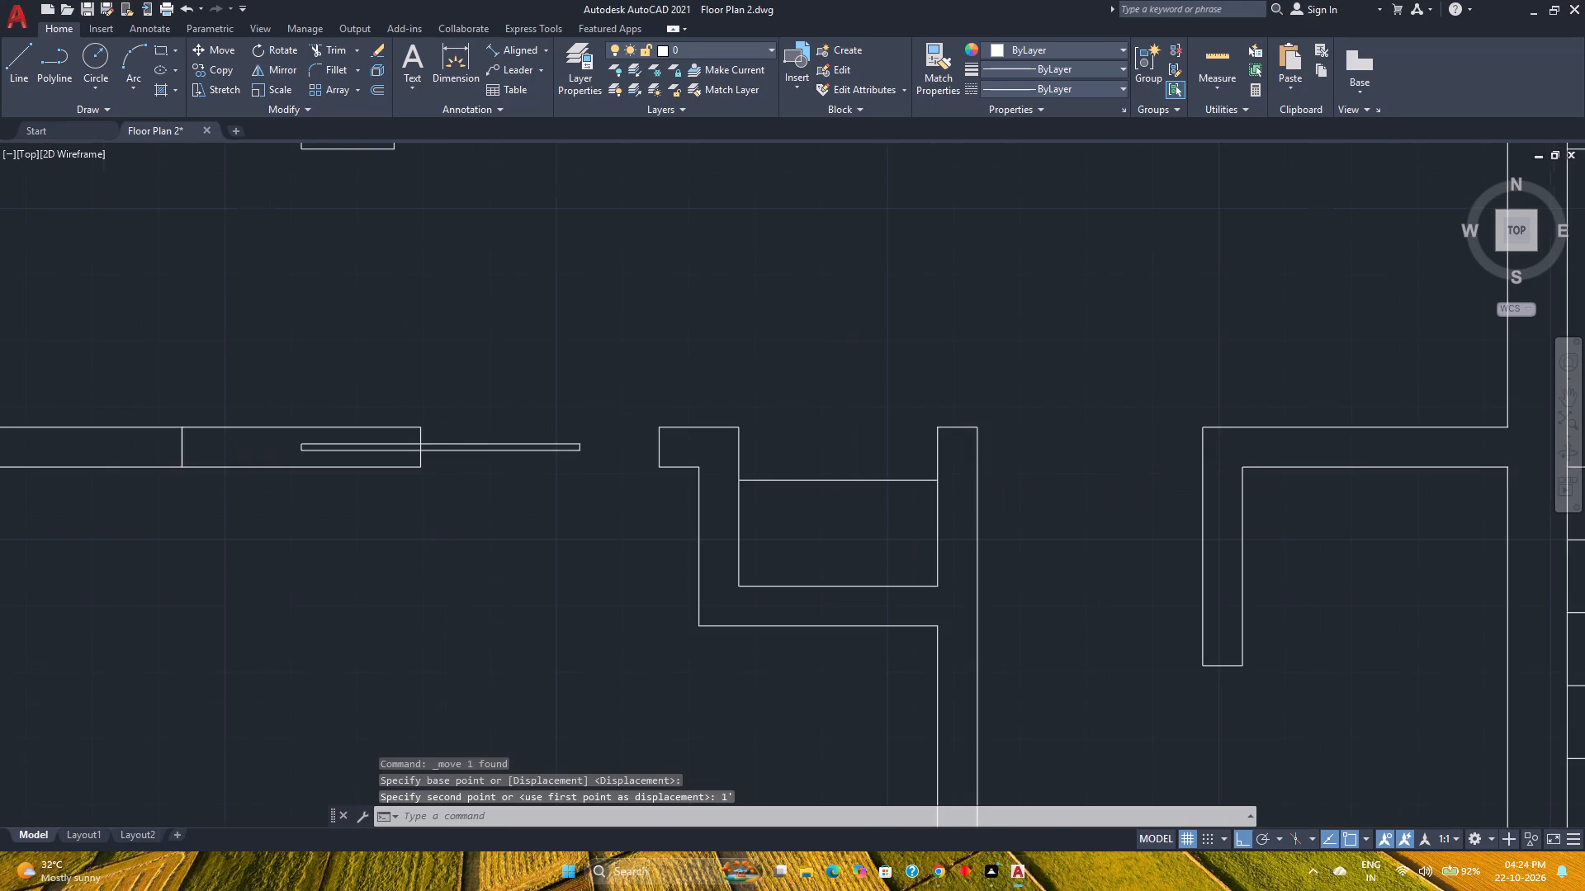
{"action": "middle_click_drag", "start_coordinate": [454, 538], "coordinate": [552, 527]}
{"action": "middle_click", "coordinate": [552, 527]}
{"action": "middle_click", "coordinate": [552, 527]}
{"action": "key", "text": "Escape"}
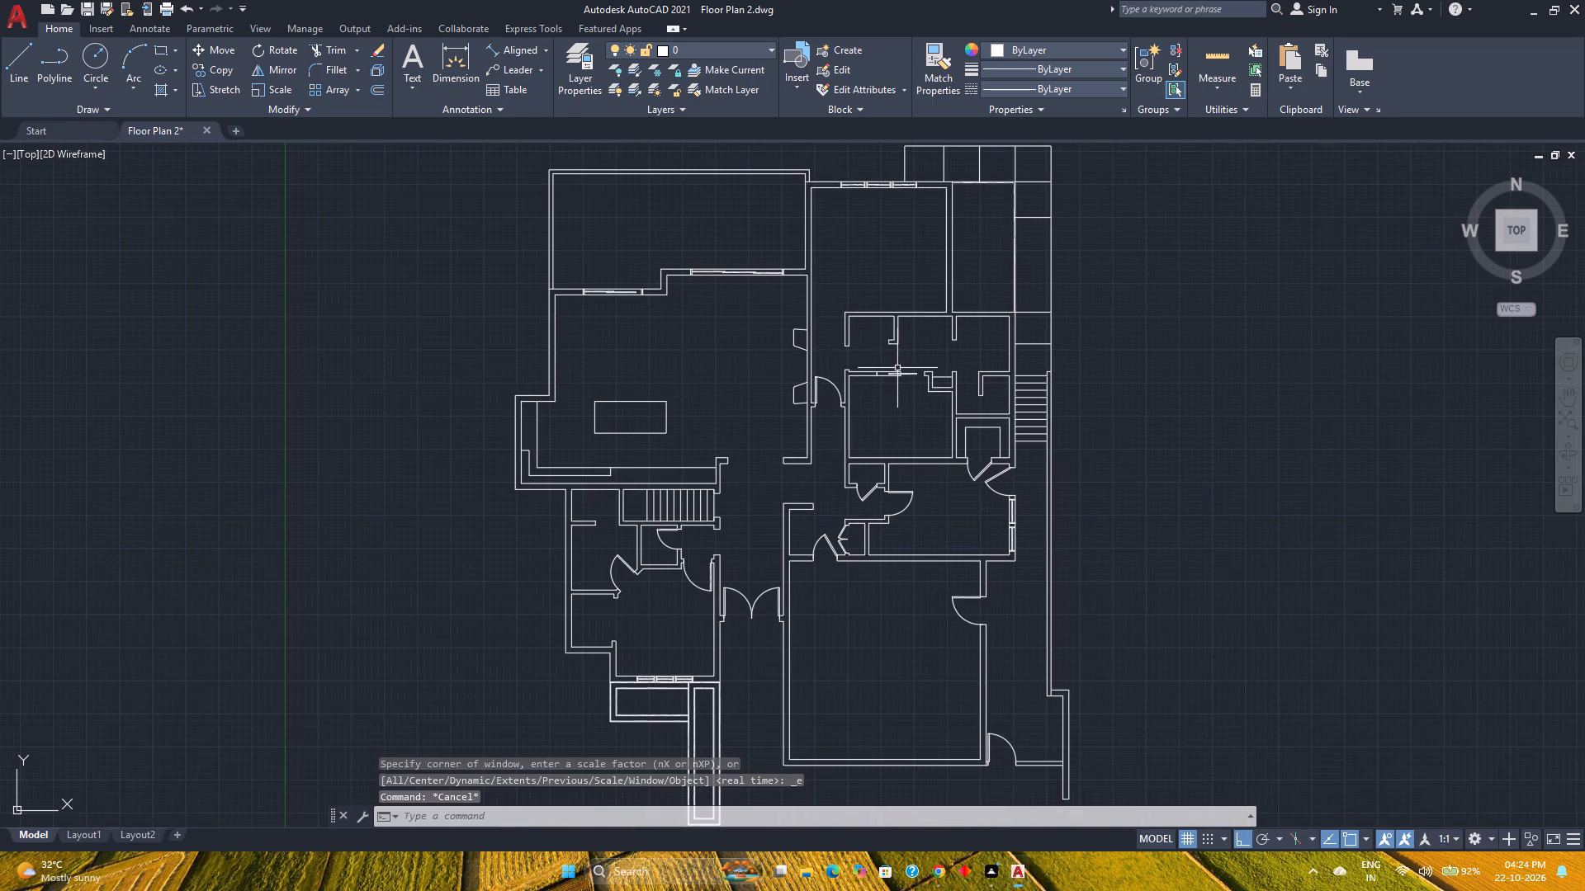
{"action": "scroll", "coordinate": [893, 380], "scroll_direction": "up", "scroll_amount": 4}
{"action": "left_click", "coordinate": [734, 341]}
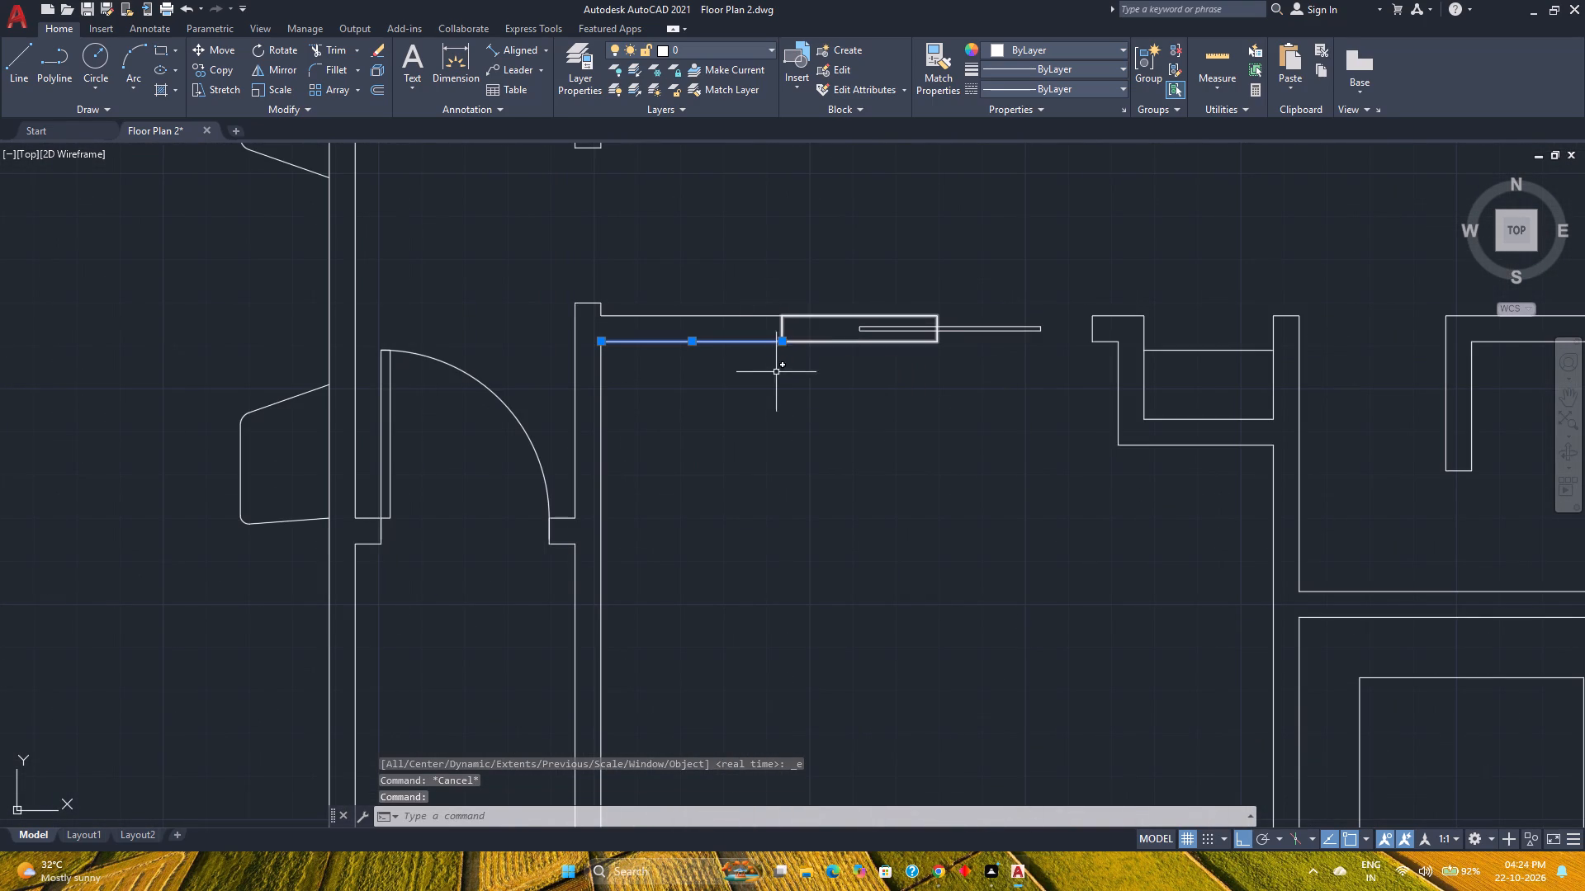
{"action": "left_click", "coordinate": [600, 399]}
{"action": "scroll", "coordinate": [754, 408], "scroll_direction": "down", "scroll_amount": 1}
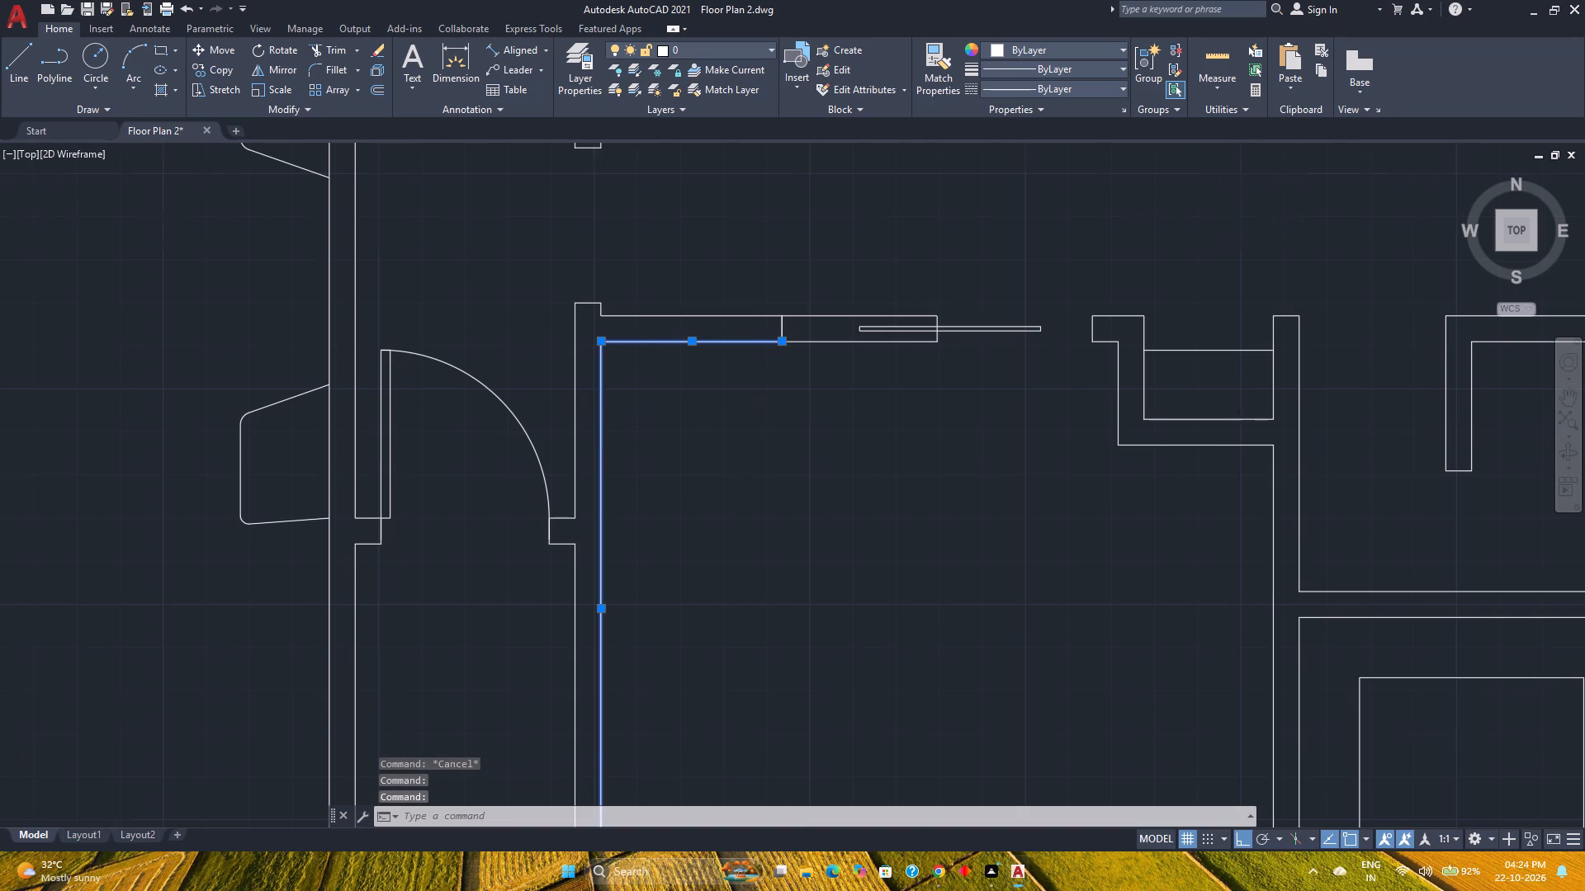
{"action": "middle_click_drag", "start_coordinate": [753, 408], "coordinate": [712, 312]}
{"action": "middle_click", "coordinate": [709, 297]}
{"action": "left_click", "coordinate": [703, 601]}
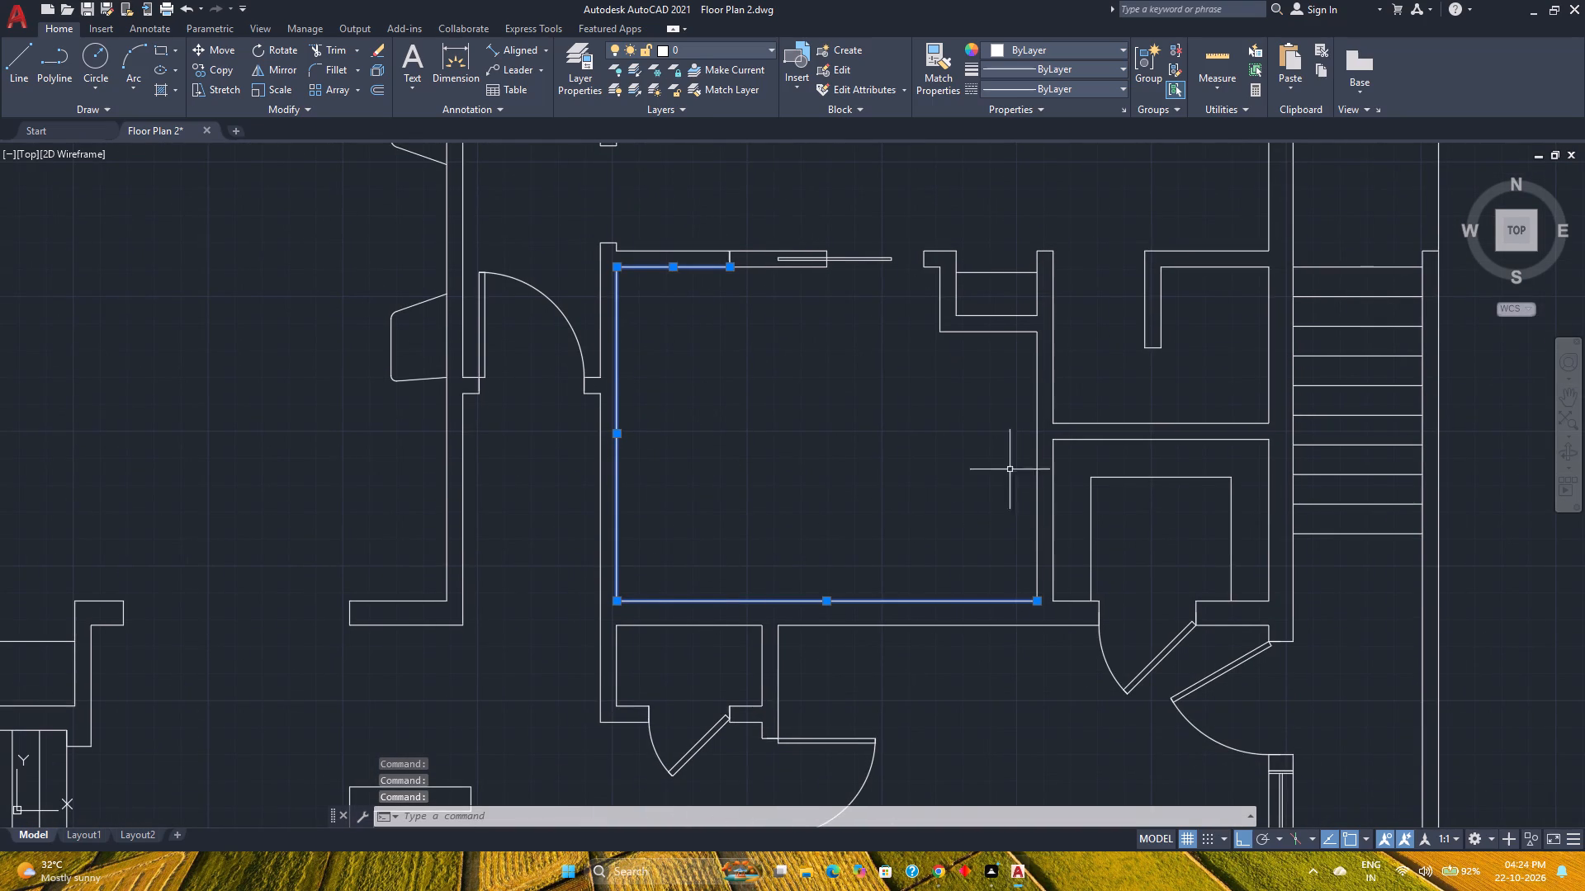
{"action": "left_click", "coordinate": [1038, 447]}
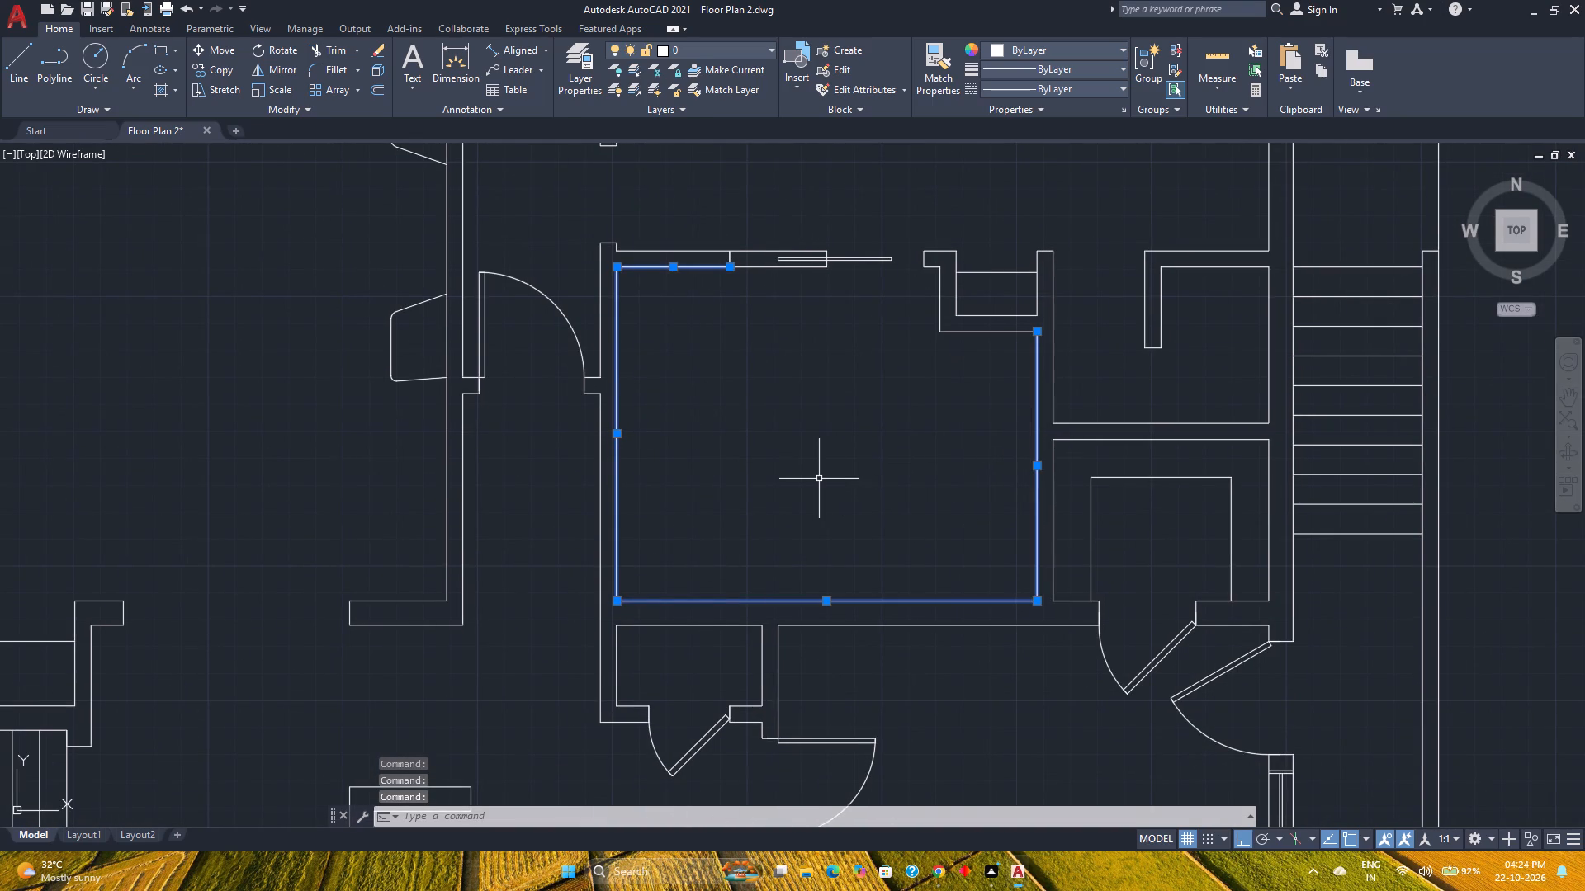
{"action": "key", "text": "j"}
{"action": "key", "text": "Return"}
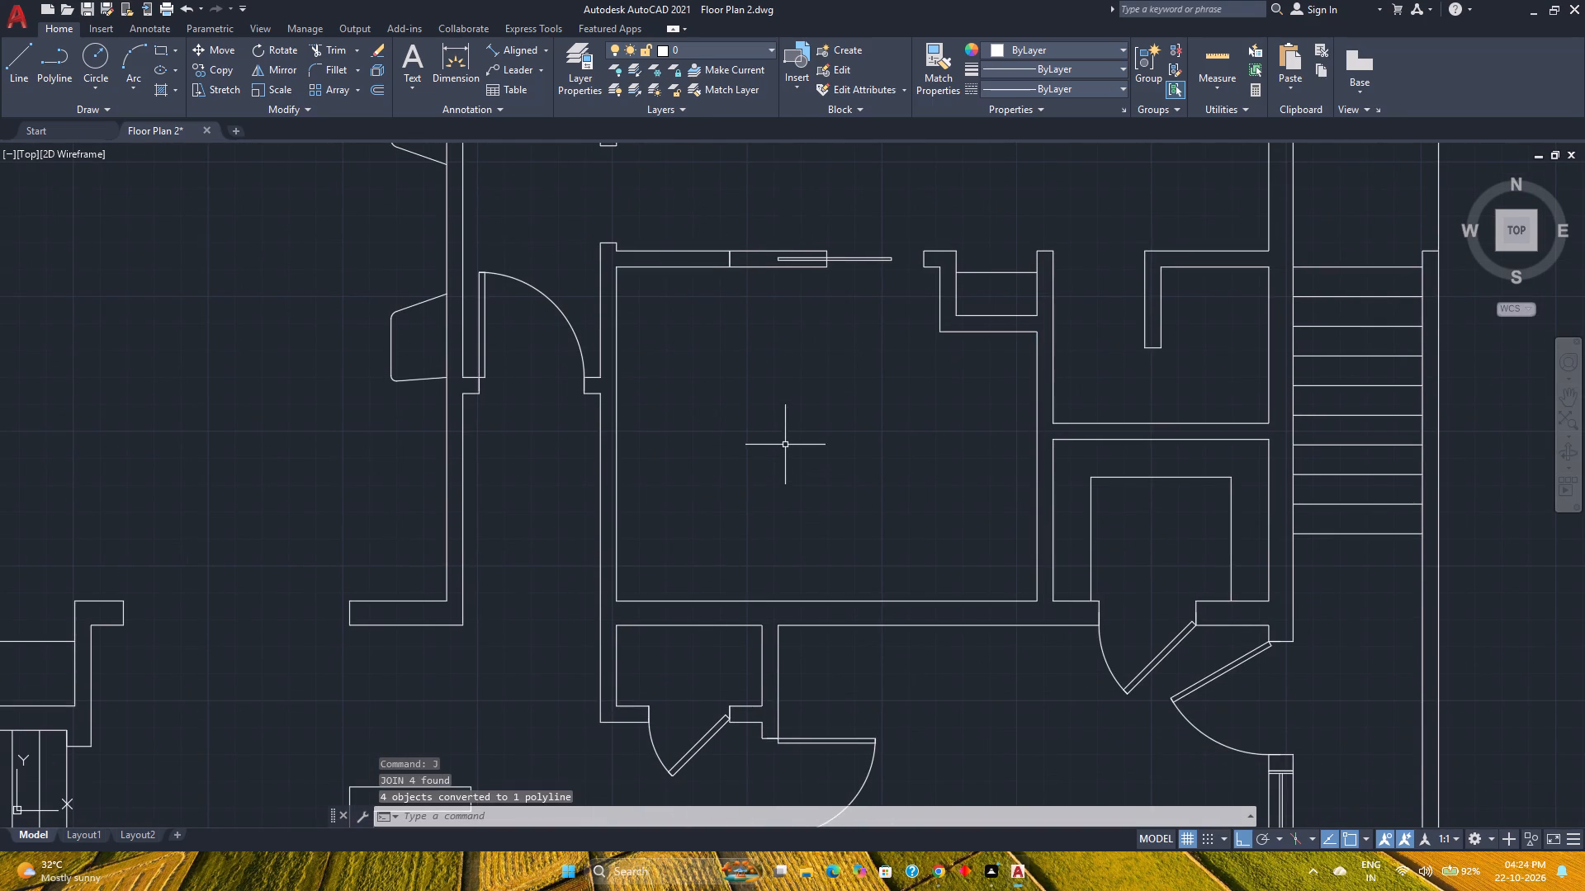
Offset the joined inner wall polyline of the room below the niche 1'8" into the room.
{"action": "left_click", "coordinate": [373, 88]}
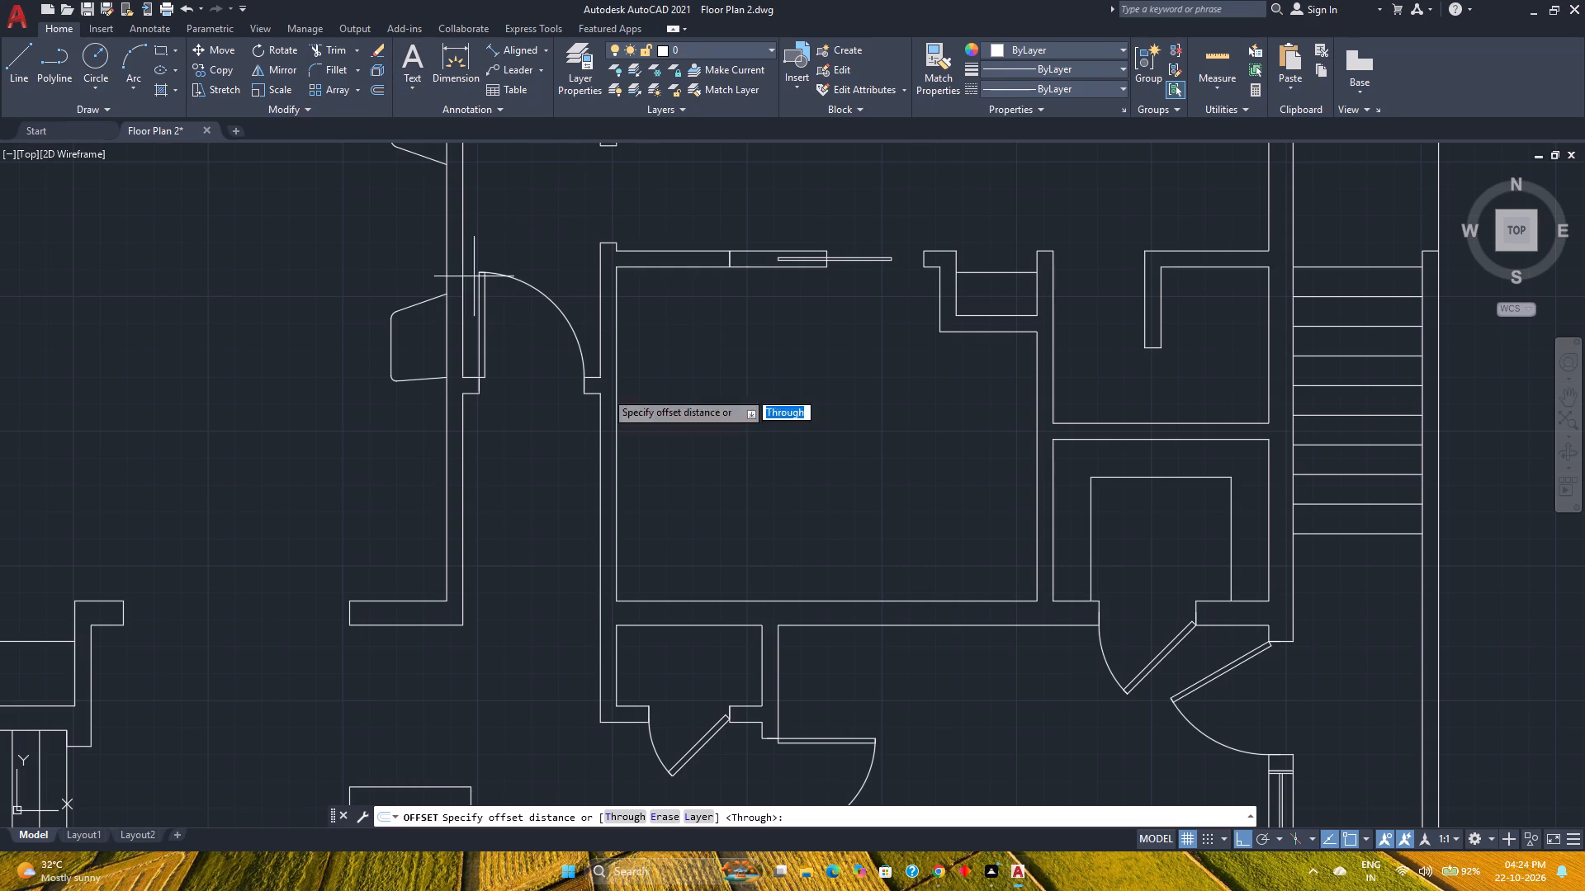
{"action": "key", "text": "2"}
{"action": "key", "text": "apostrophe"}
{"action": "key", "text": "Return"}
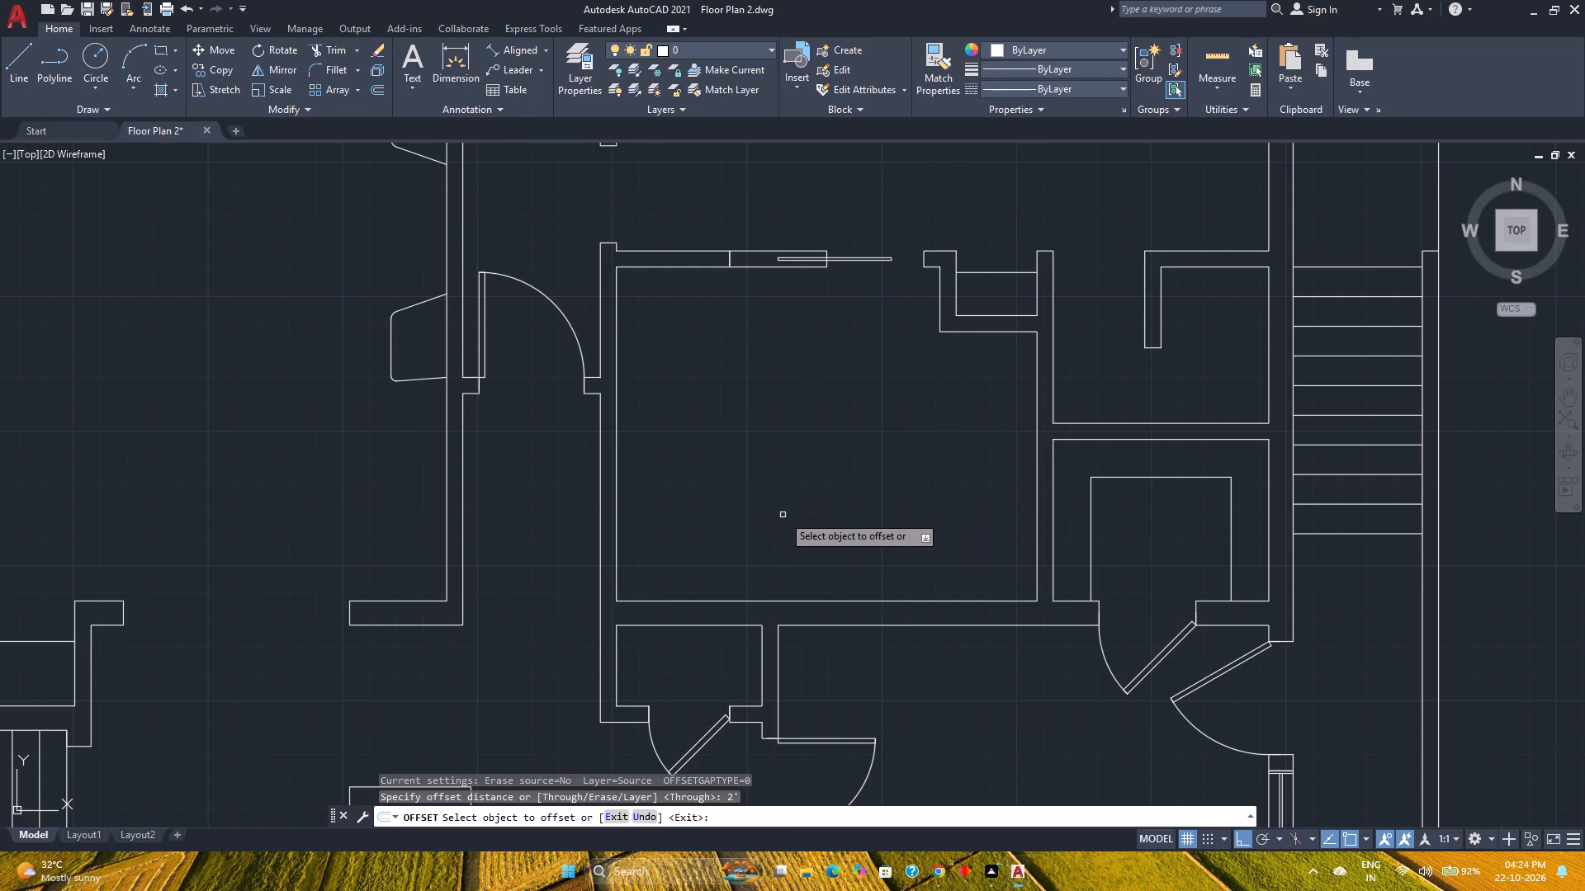
{"action": "left_click", "coordinate": [733, 600]}
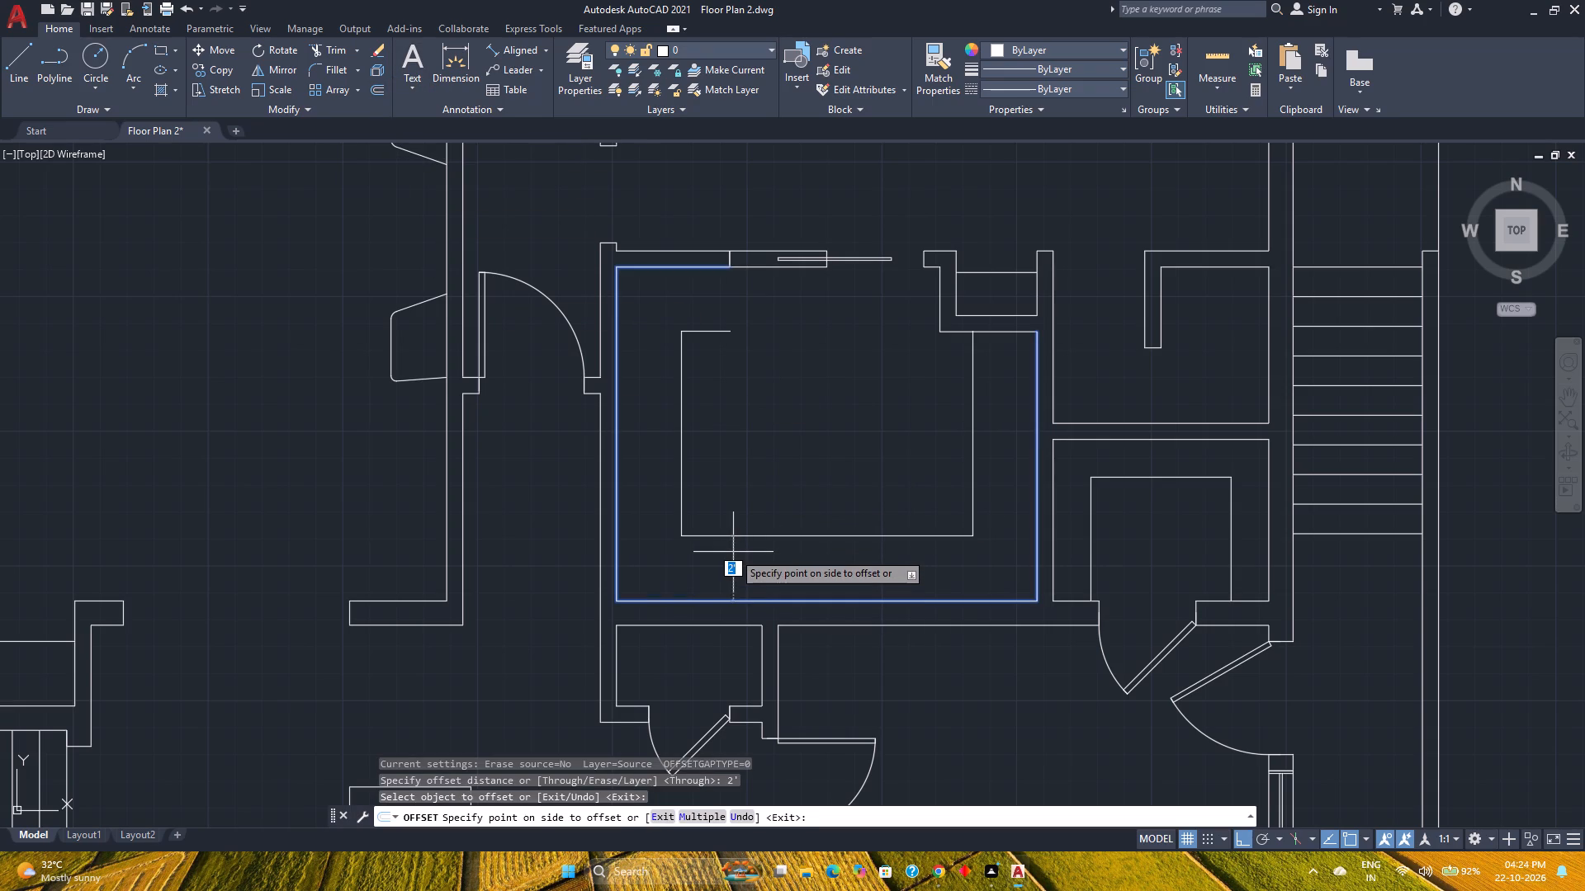
{"action": "key", "text": "1"}
{"action": "key", "text": "apostrophe"}
{"action": "key", "text": "6"}
{"action": "key", "text": "BackSpace"}
{"action": "key", "text": "8"}
{"action": "key", "text": "shift+quotedbl"}
{"action": "key", "text": "Return"}
{"action": "key", "text": "Escape"}
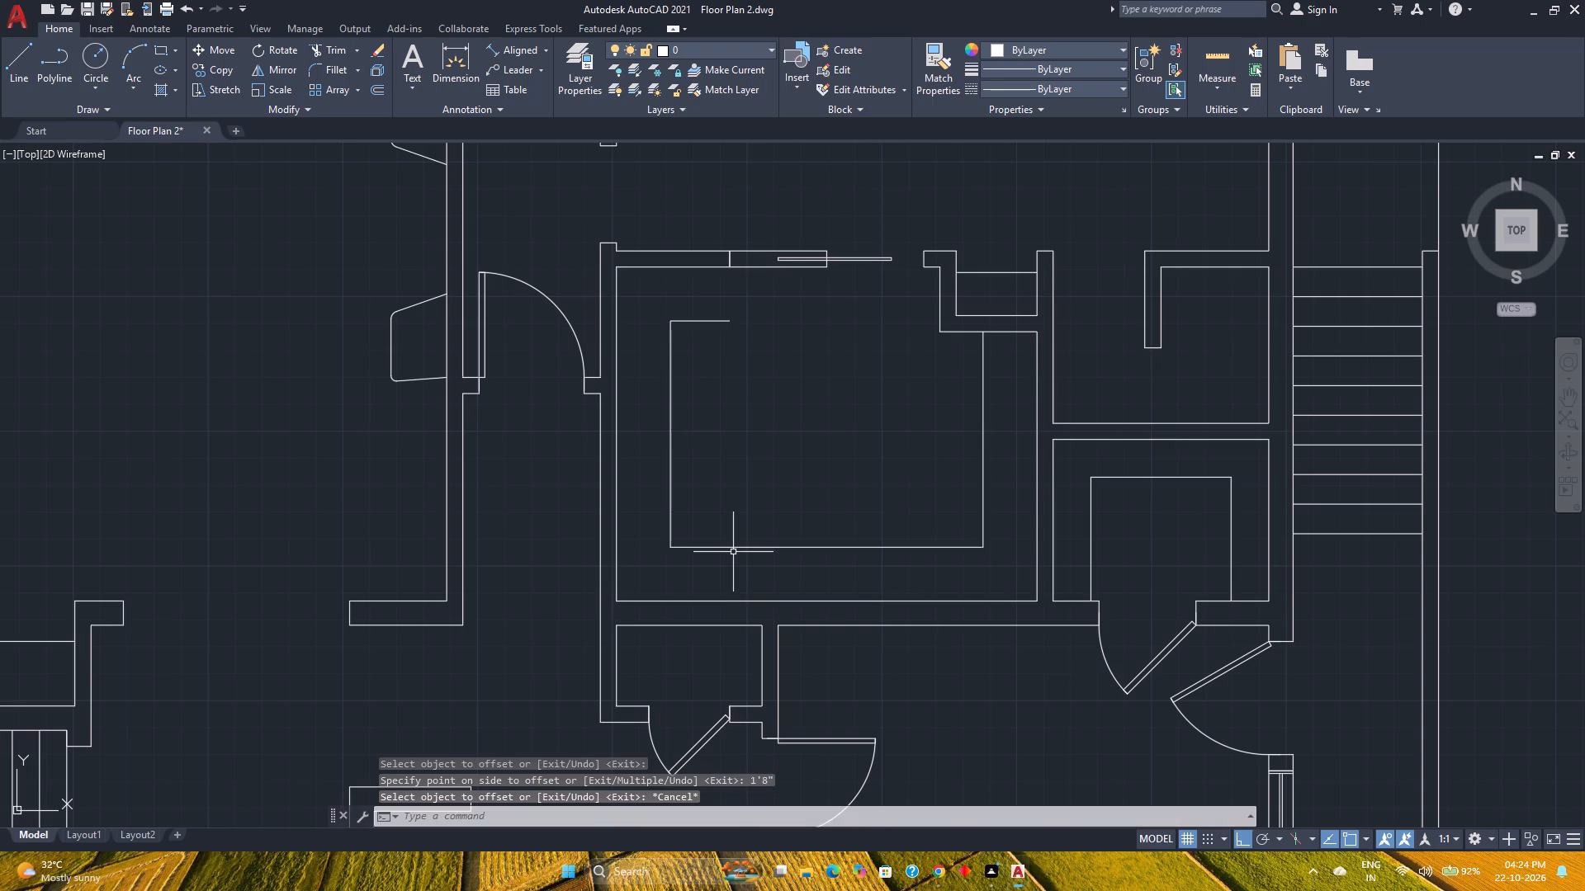
Stretch the open end of the offset outline's short upper segment horizontally, setting the segment's length to 3'.
{"action": "left_click", "coordinate": [711, 321]}
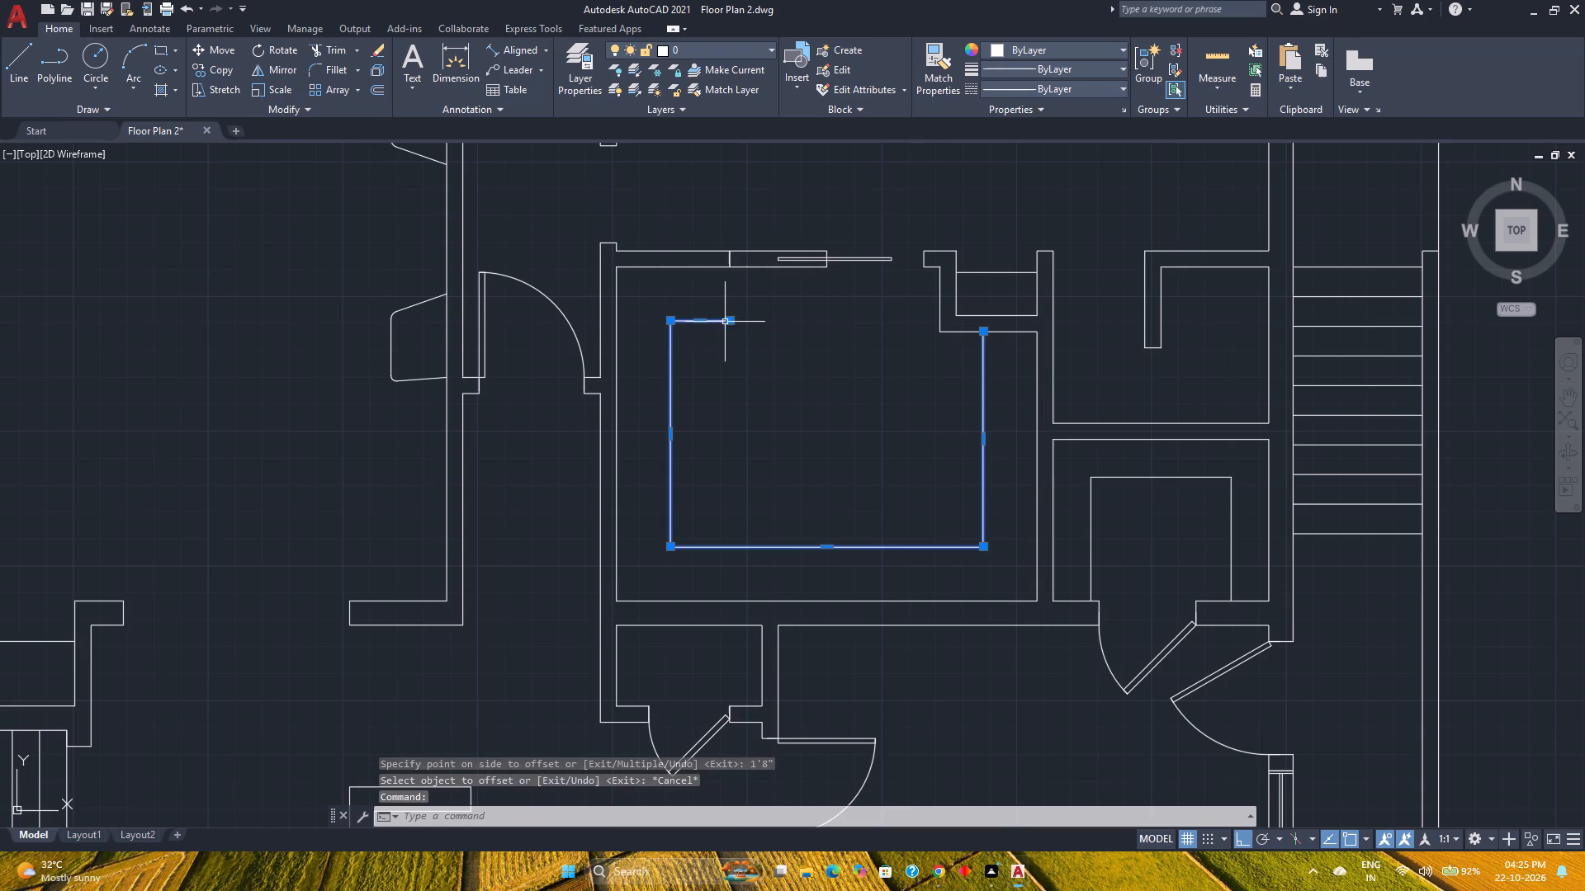
{"action": "left_click", "coordinate": [729, 319]}
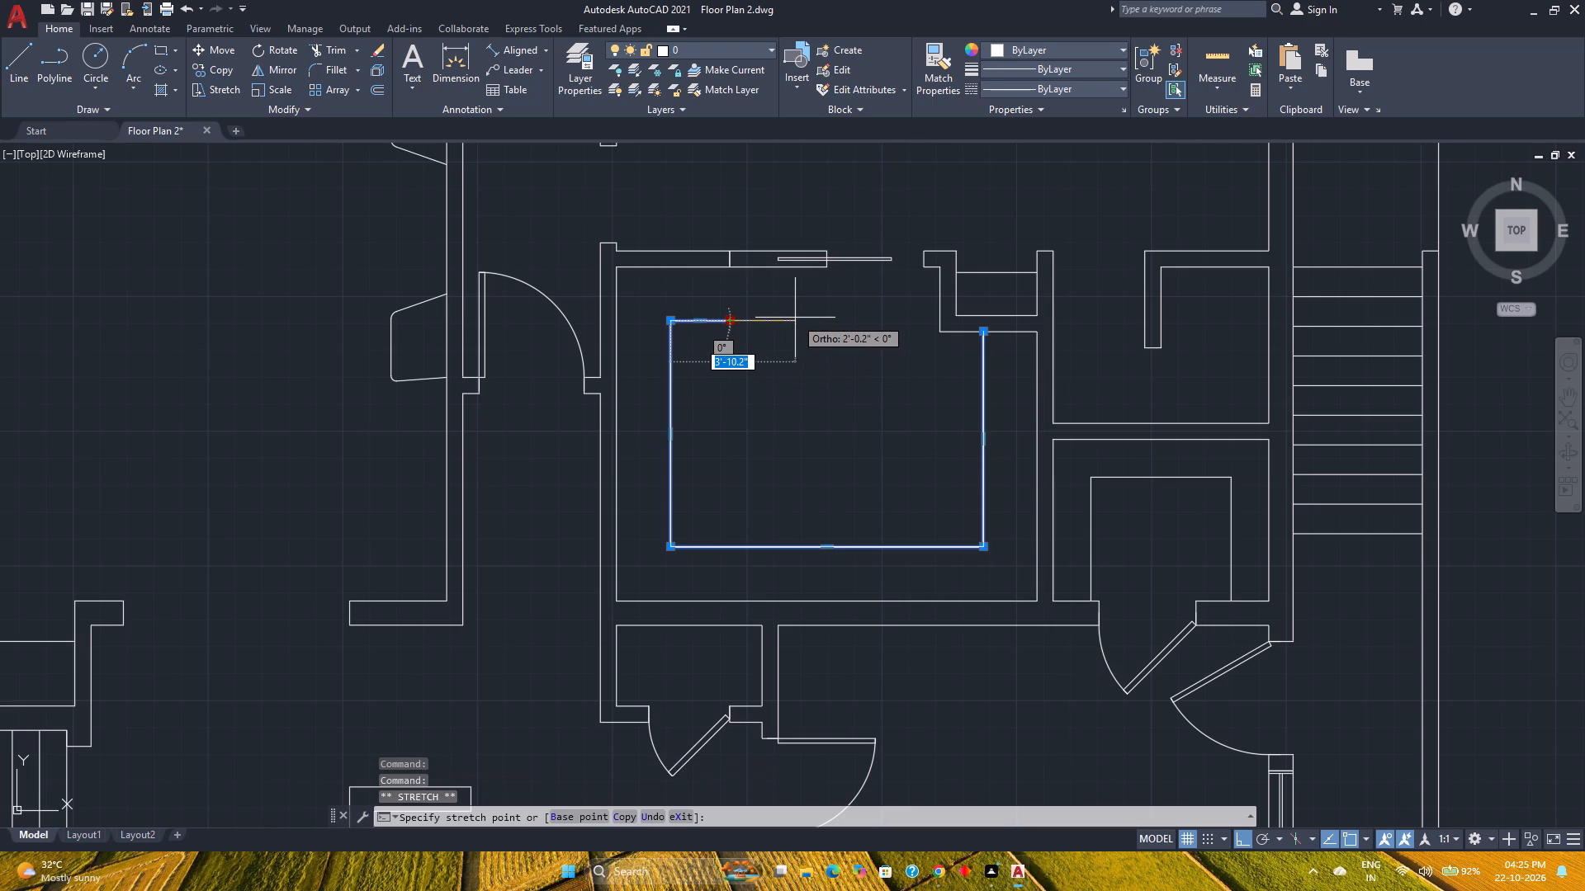
{"action": "type", "text": "3'"}
{"action": "key", "text": "Return"}
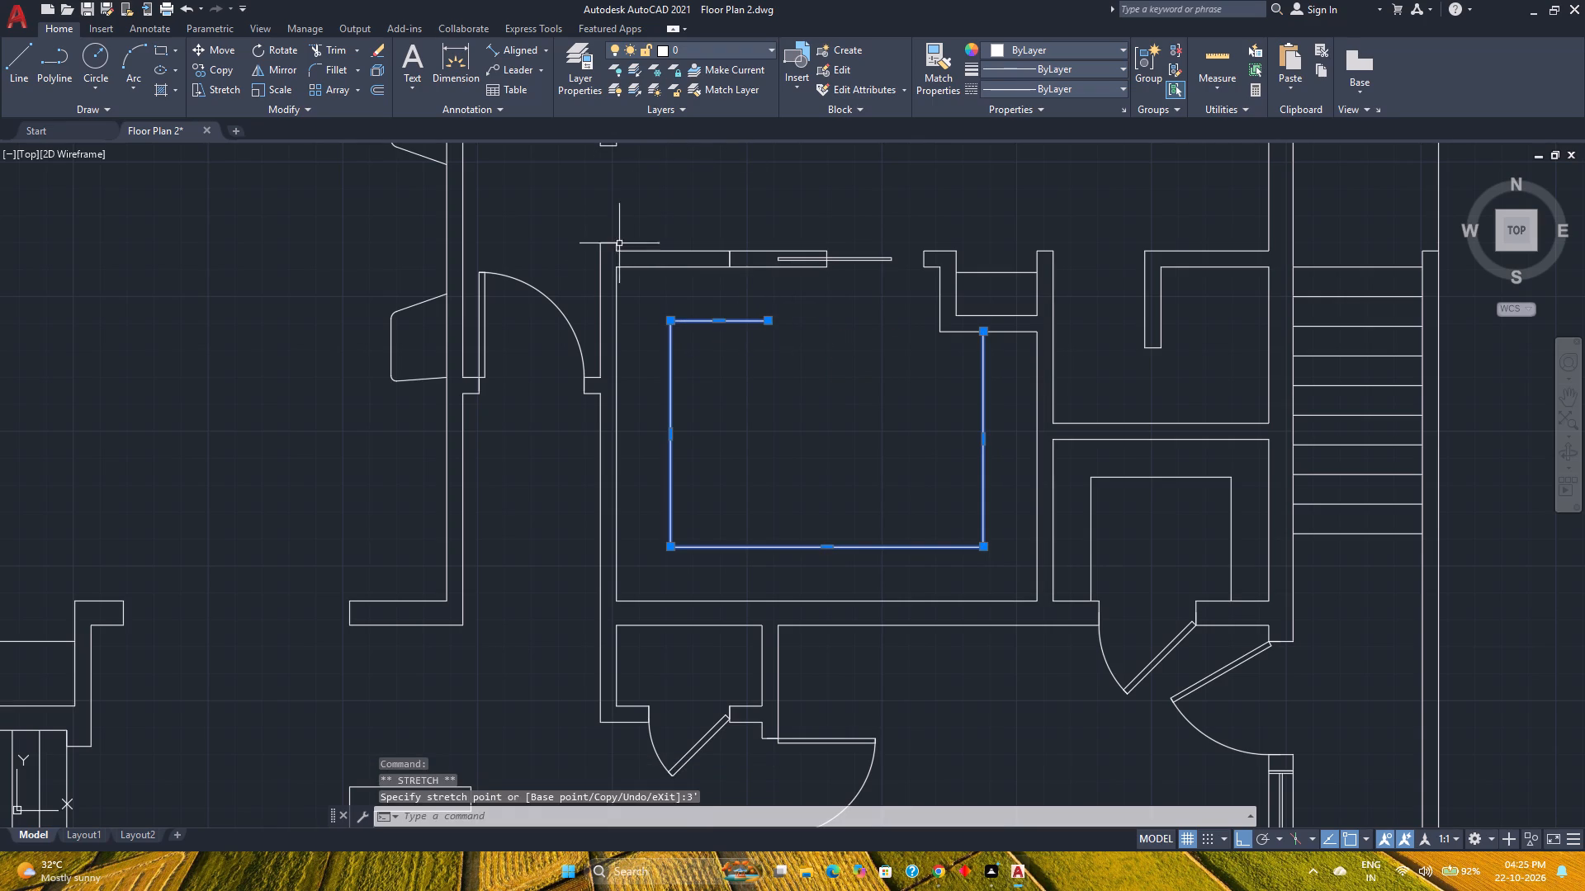
Draw a vertical line from the stretched end of the offset outline up to the room's upper wall line.
{"action": "left_click", "coordinate": [27, 48]}
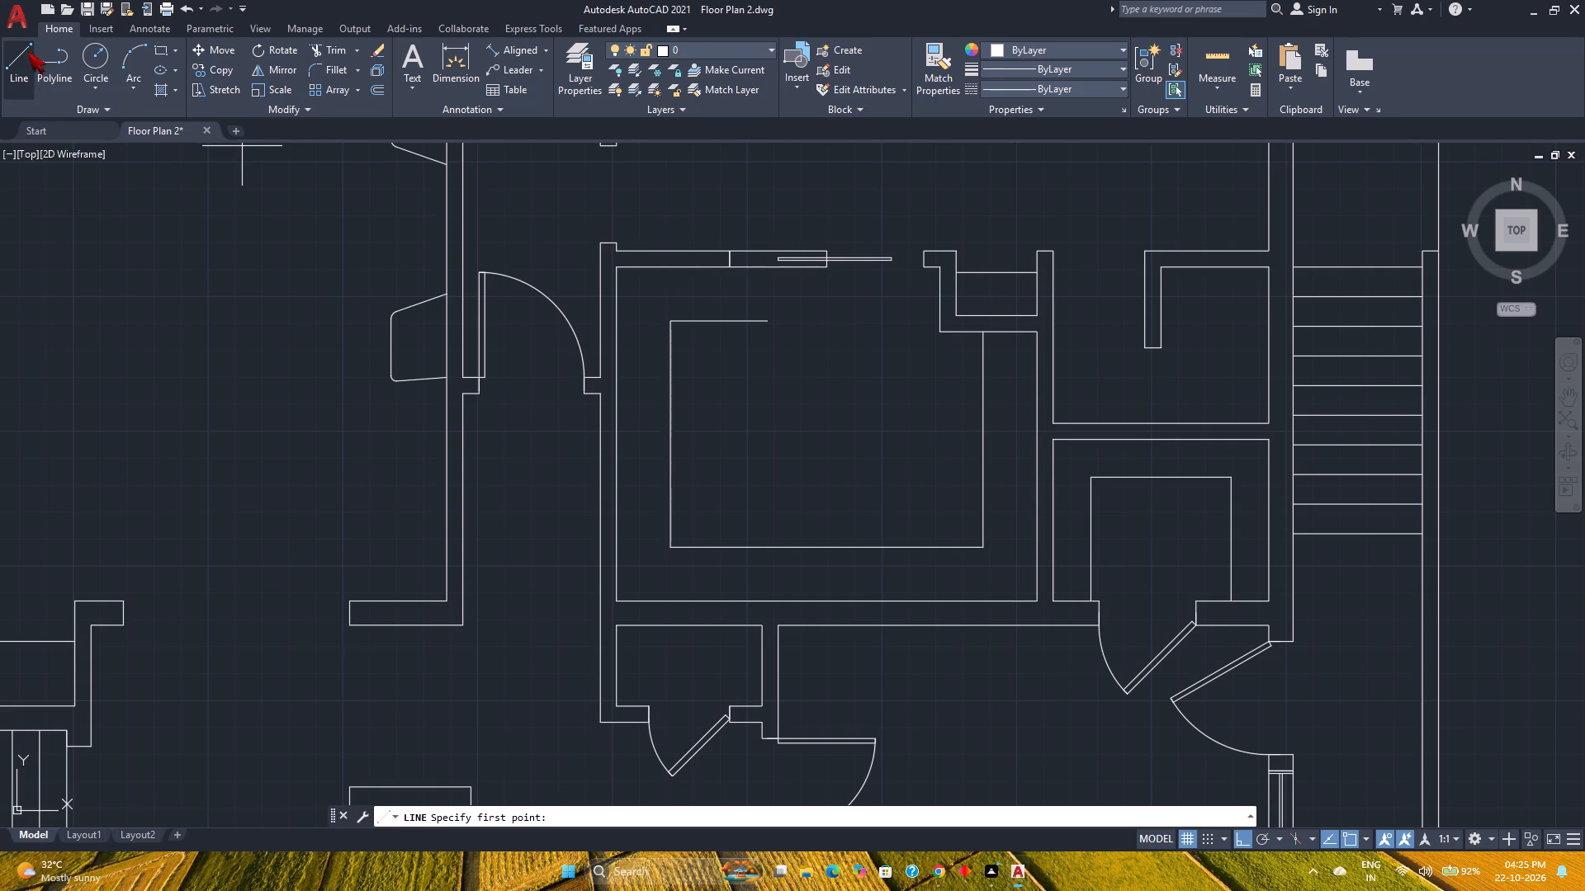
{"action": "left_click", "coordinate": [772, 320]}
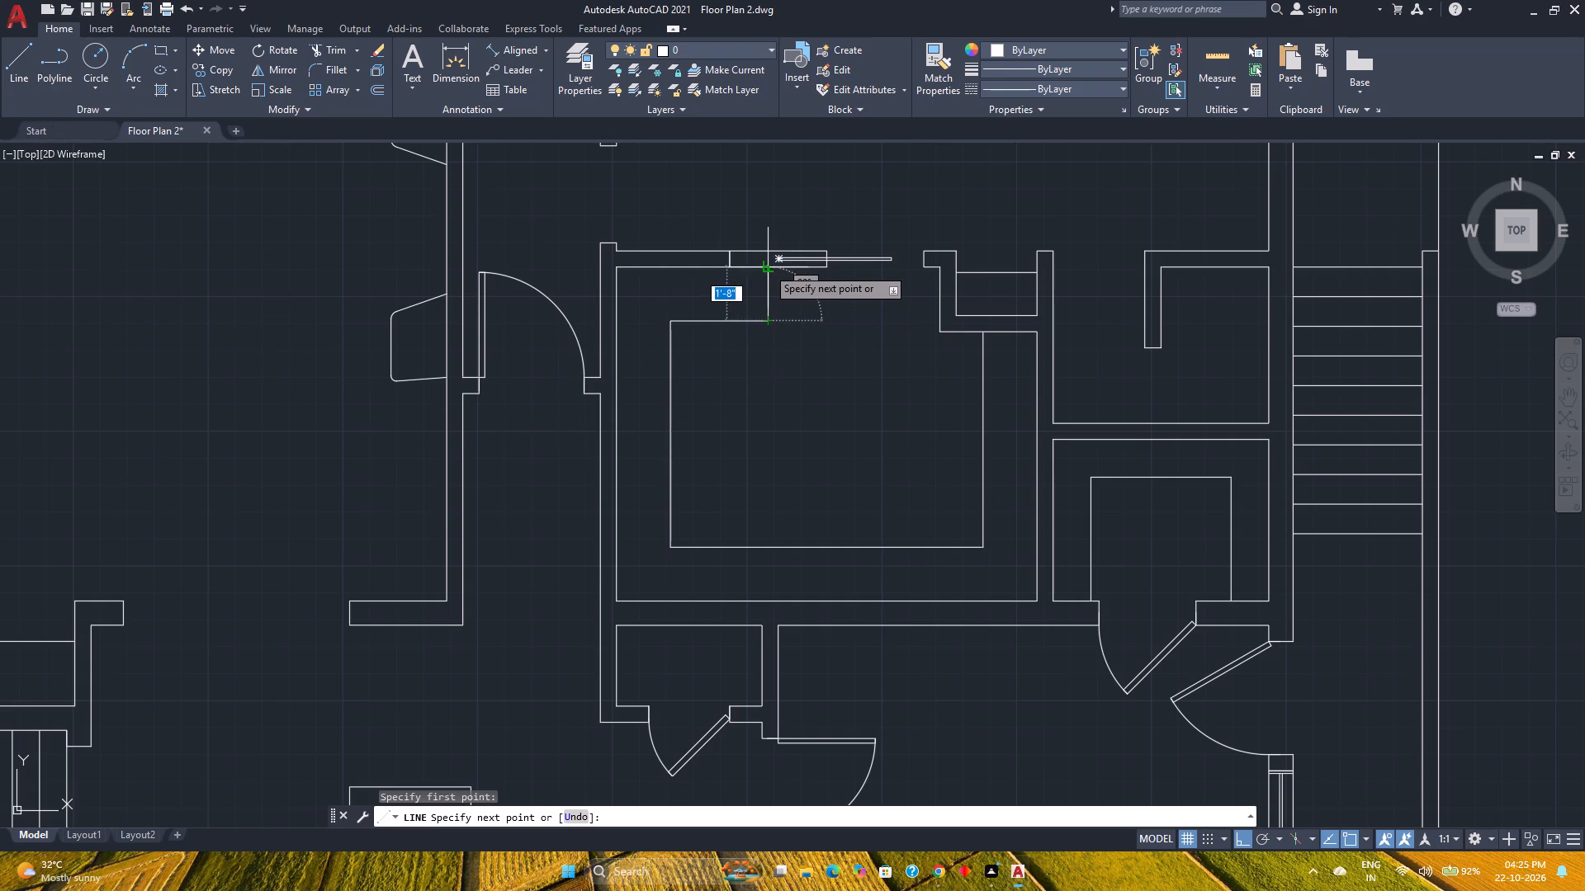
{"action": "left_click", "coordinate": [767, 267]}
{"action": "key", "text": "Escape"}
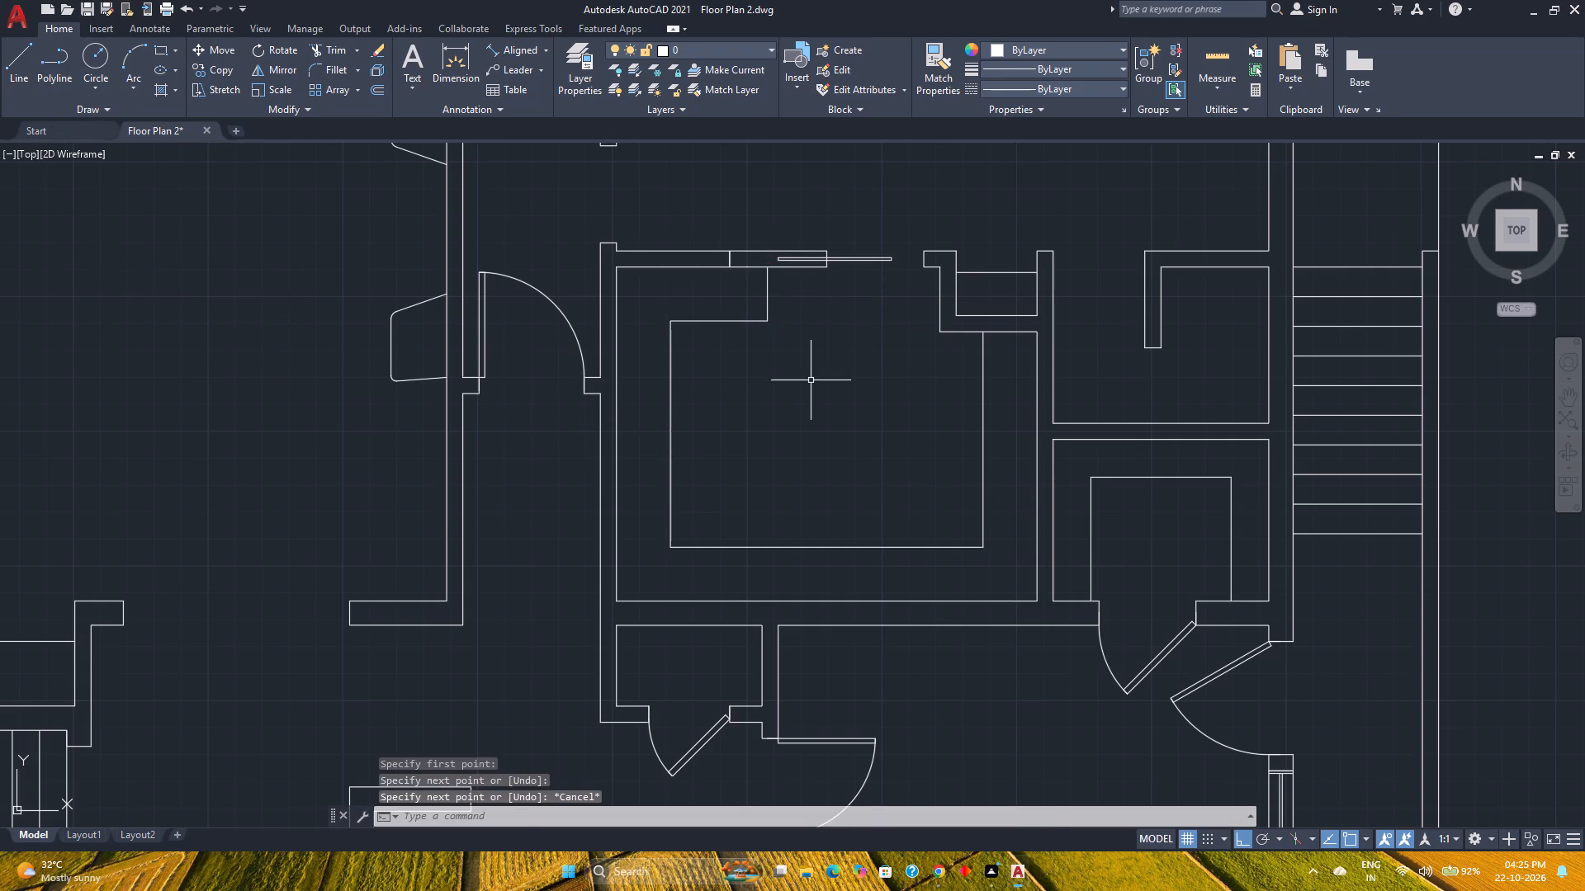
Delete the 1'8" offset outline inside the room, keeping the short vertical line at the upper wall.
{"action": "scroll", "coordinate": [811, 380], "scroll_direction": "down", "scroll_amount": 2}
{"action": "middle_click_drag", "start_coordinate": [810, 380], "coordinate": [766, 362]}
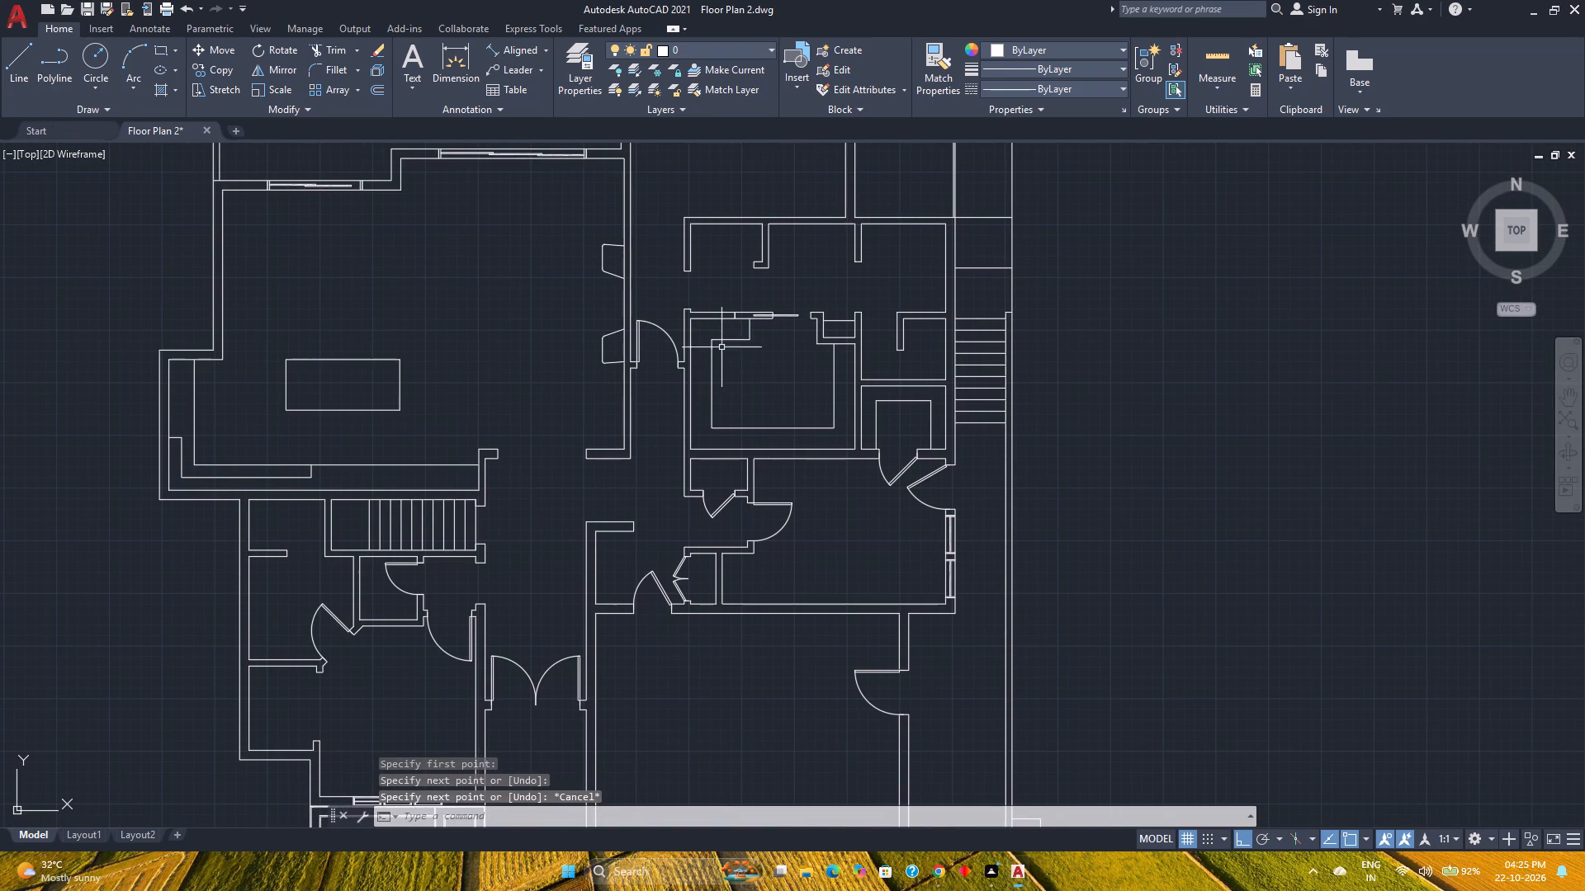
{"action": "scroll", "coordinate": [835, 431], "scroll_direction": "up", "scroll_amount": 2}
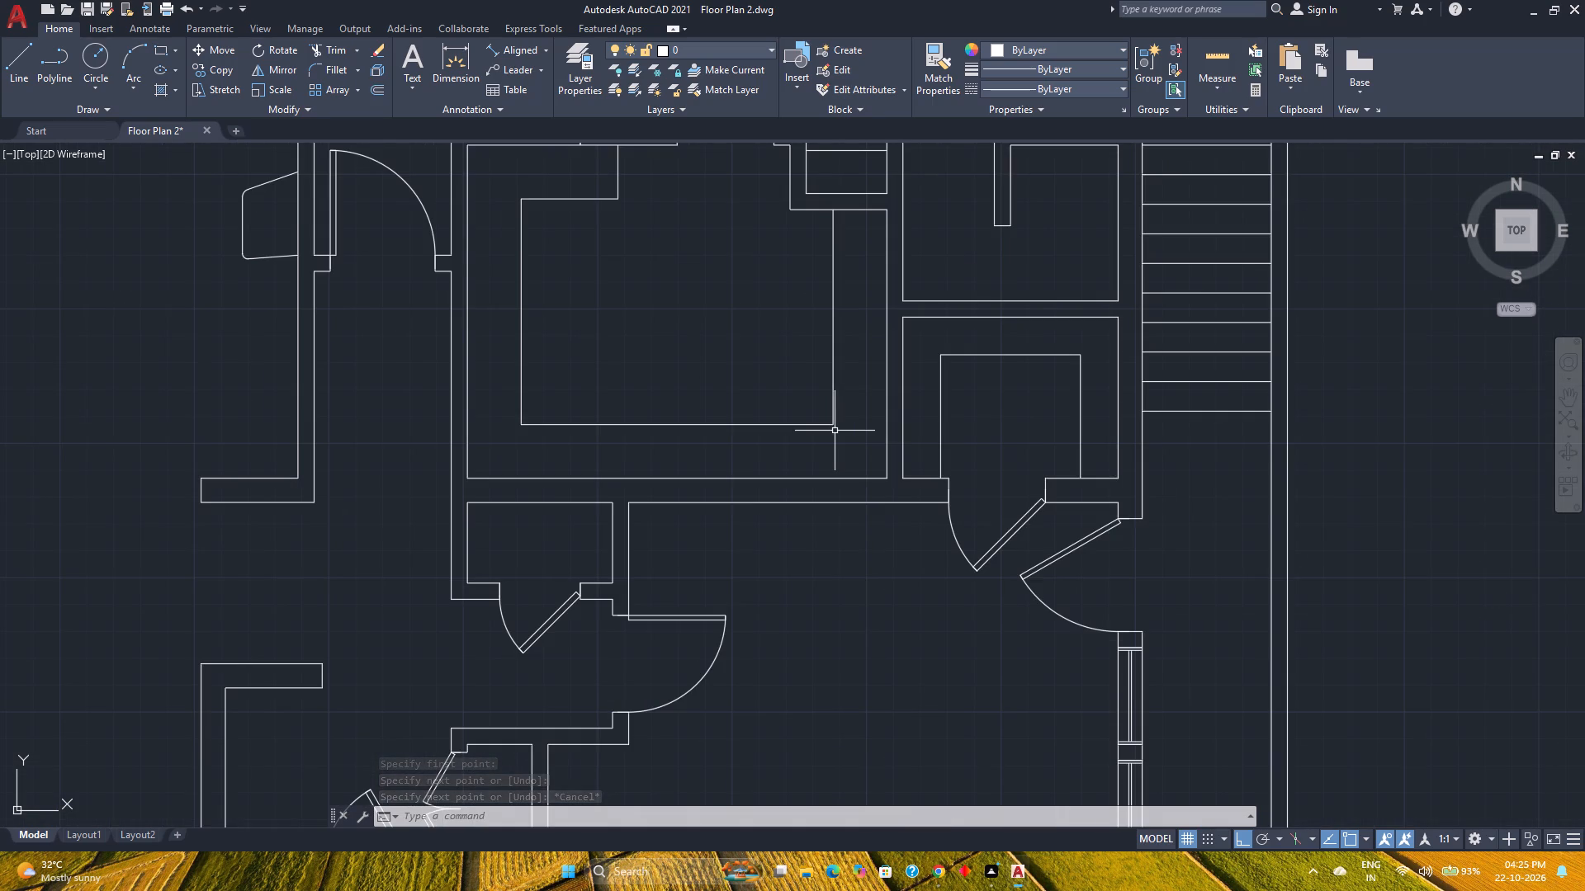
{"action": "left_click", "coordinate": [858, 381]}
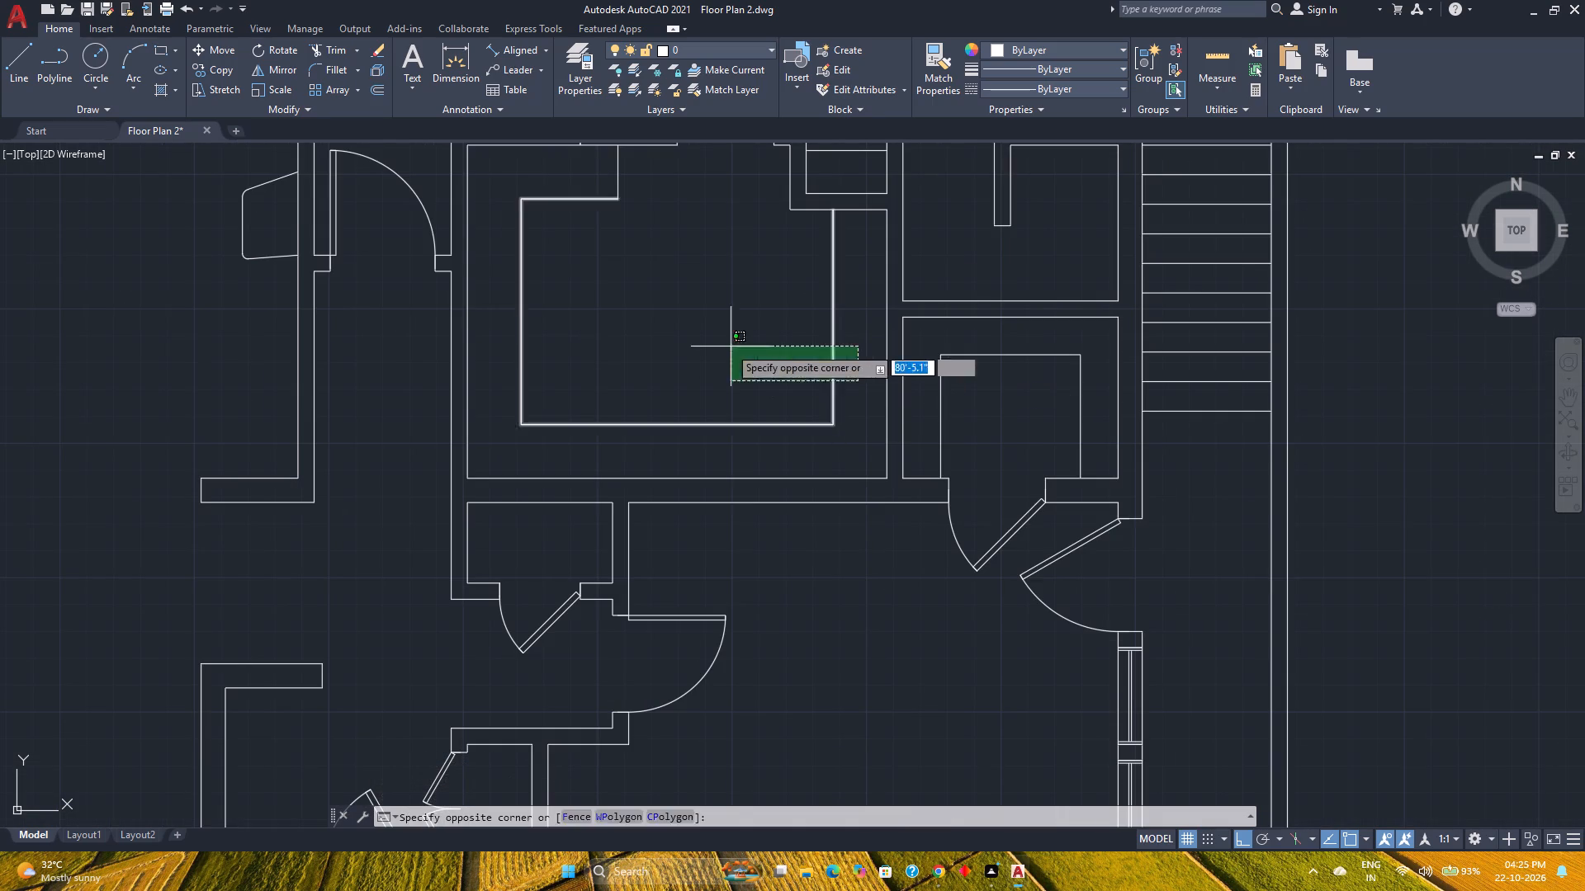
{"action": "left_click", "coordinate": [729, 346]}
{"action": "key", "text": "Delete"}
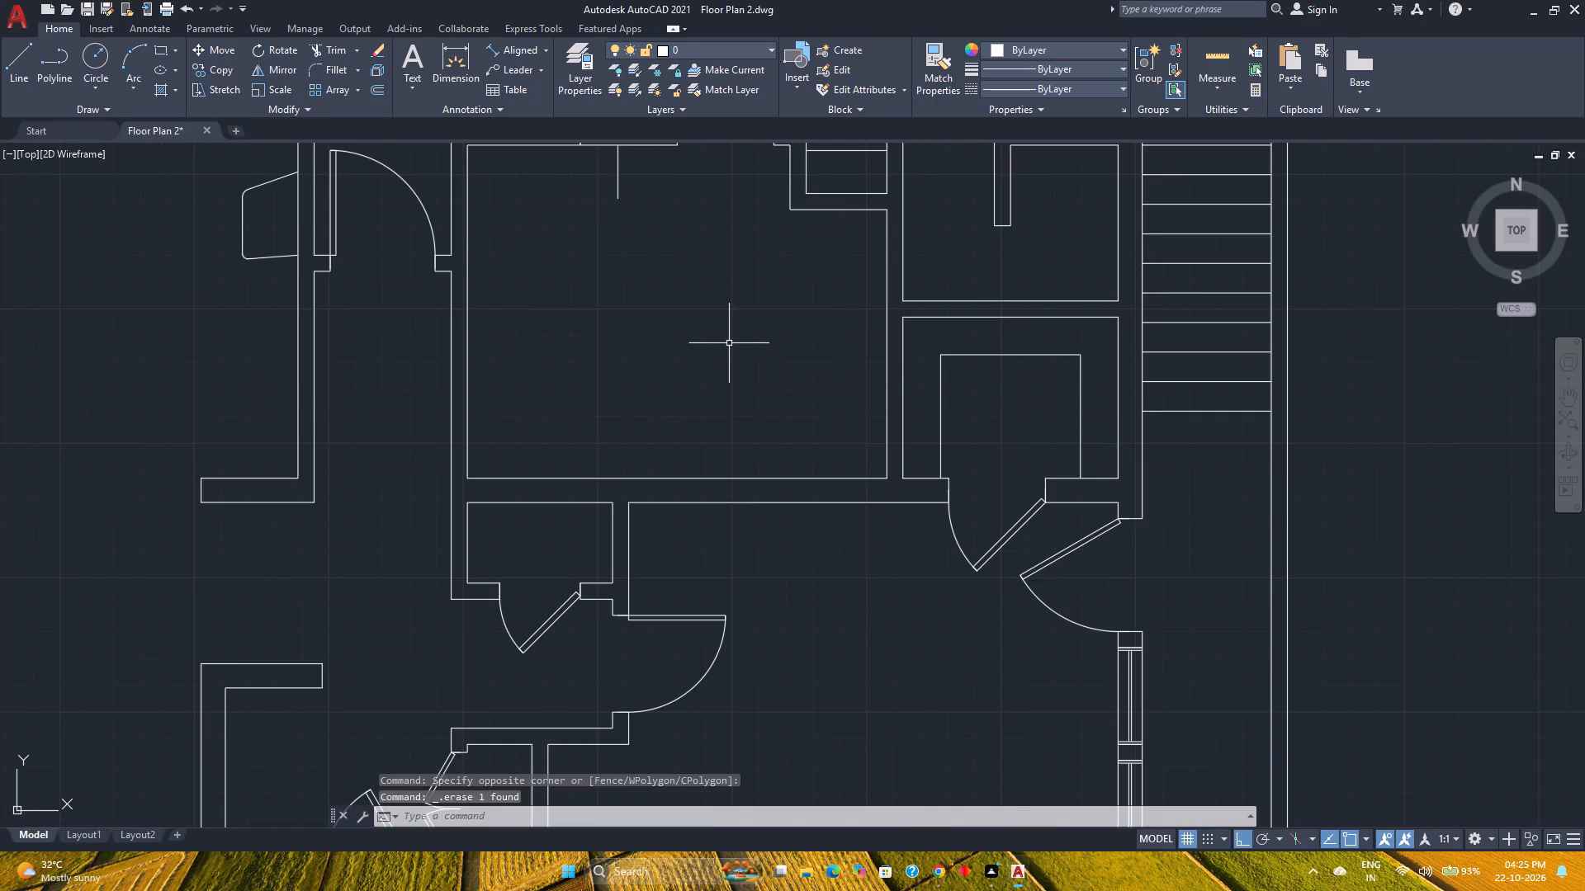
Offset the room's joined inner wall polyline 1'6" into the room.
{"action": "left_click", "coordinate": [373, 91]}
{"action": "key", "text": "1"}
{"action": "key", "text": "apostrophe"}
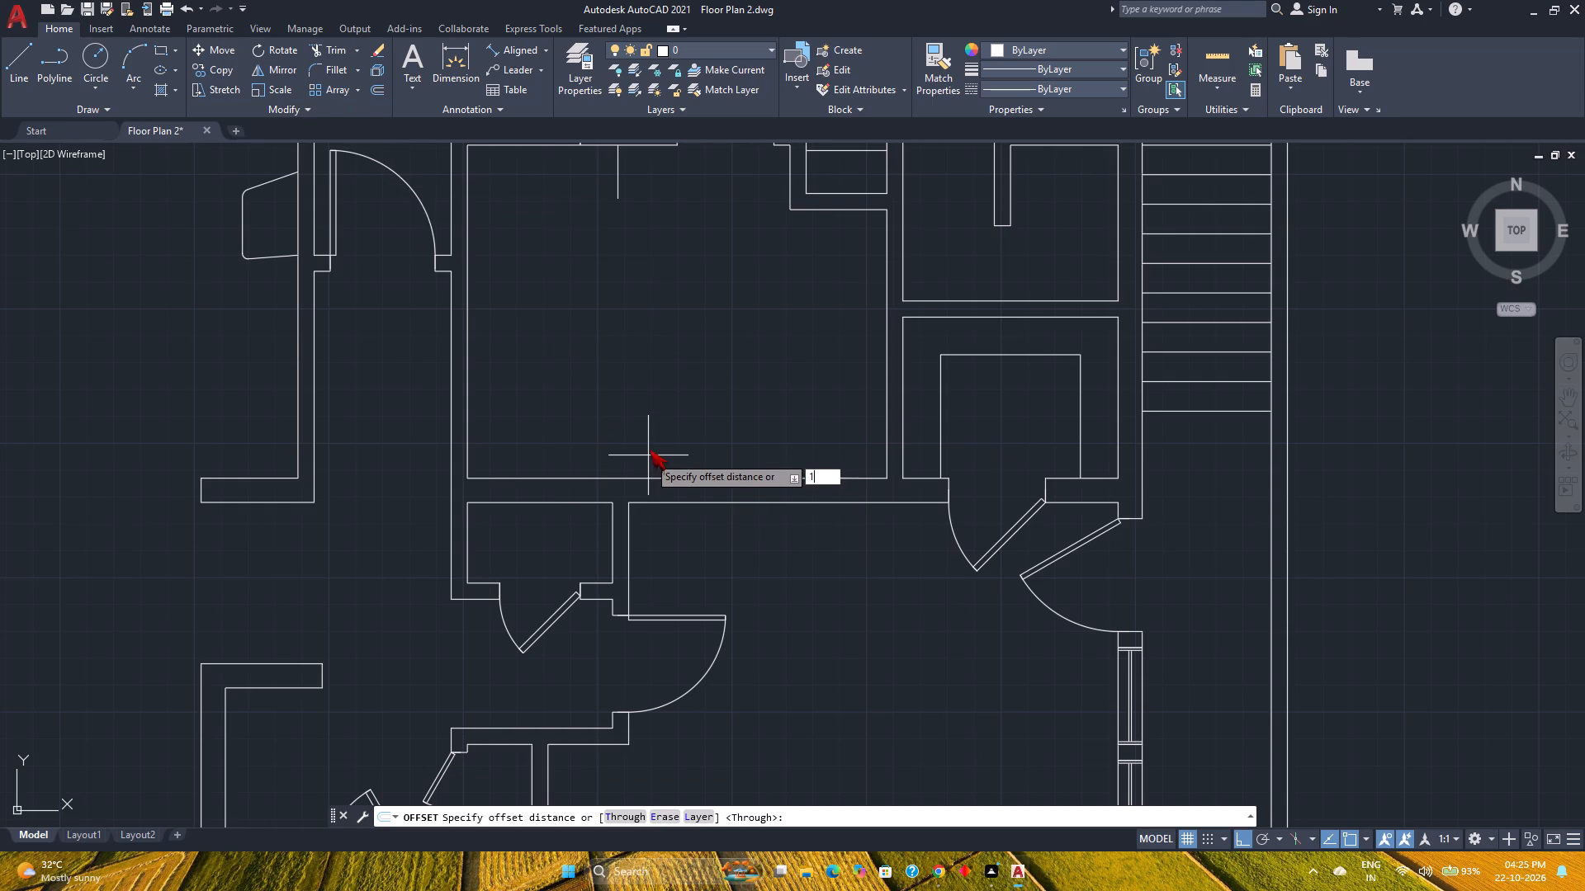
{"action": "key", "text": "6"}
{"action": "key", "text": "shift+quotedbl"}
{"action": "key", "text": "Return"}
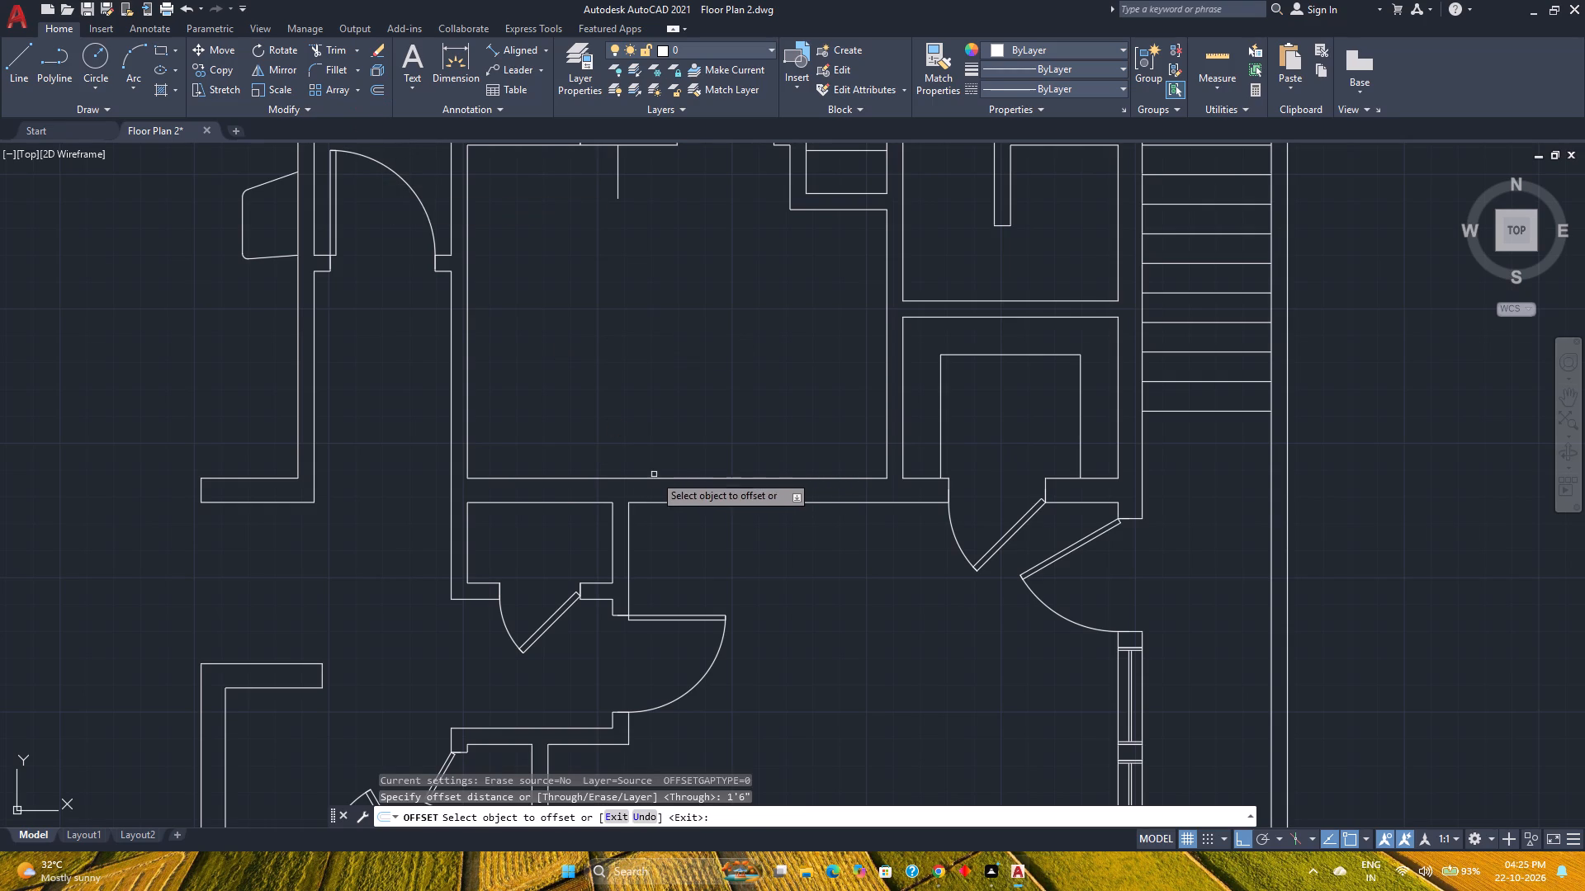
{"action": "left_click", "coordinate": [657, 479]}
{"action": "left_click", "coordinate": [640, 412]}
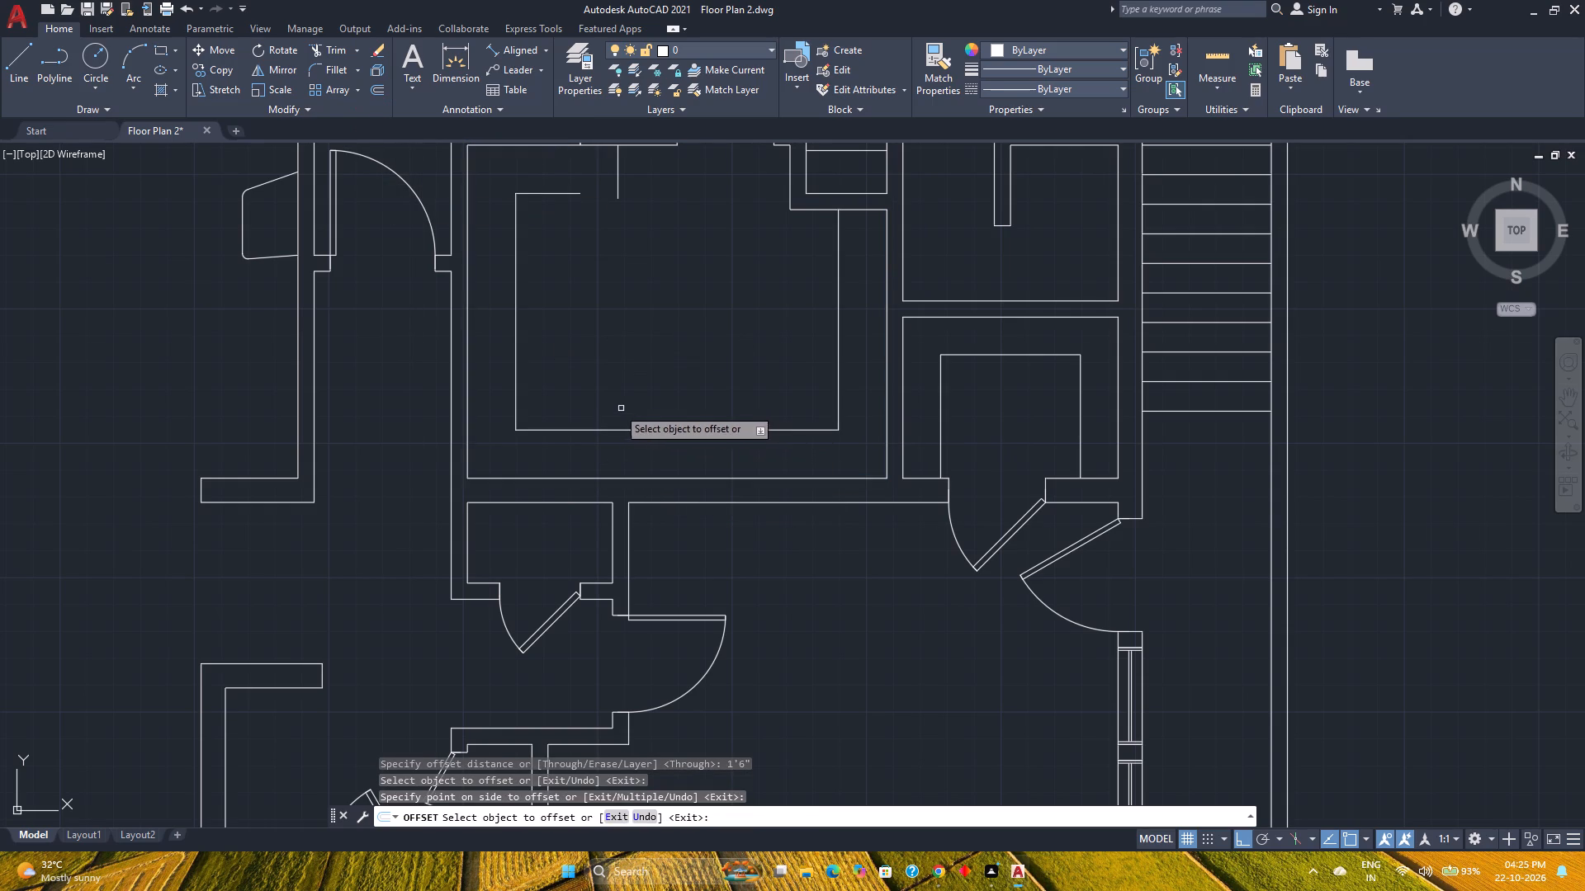
{"action": "key", "text": "Escape"}
Extend the new offset outline's short upper segment to the short vertical line below the upper wall.
{"action": "type", "text": "ex"}
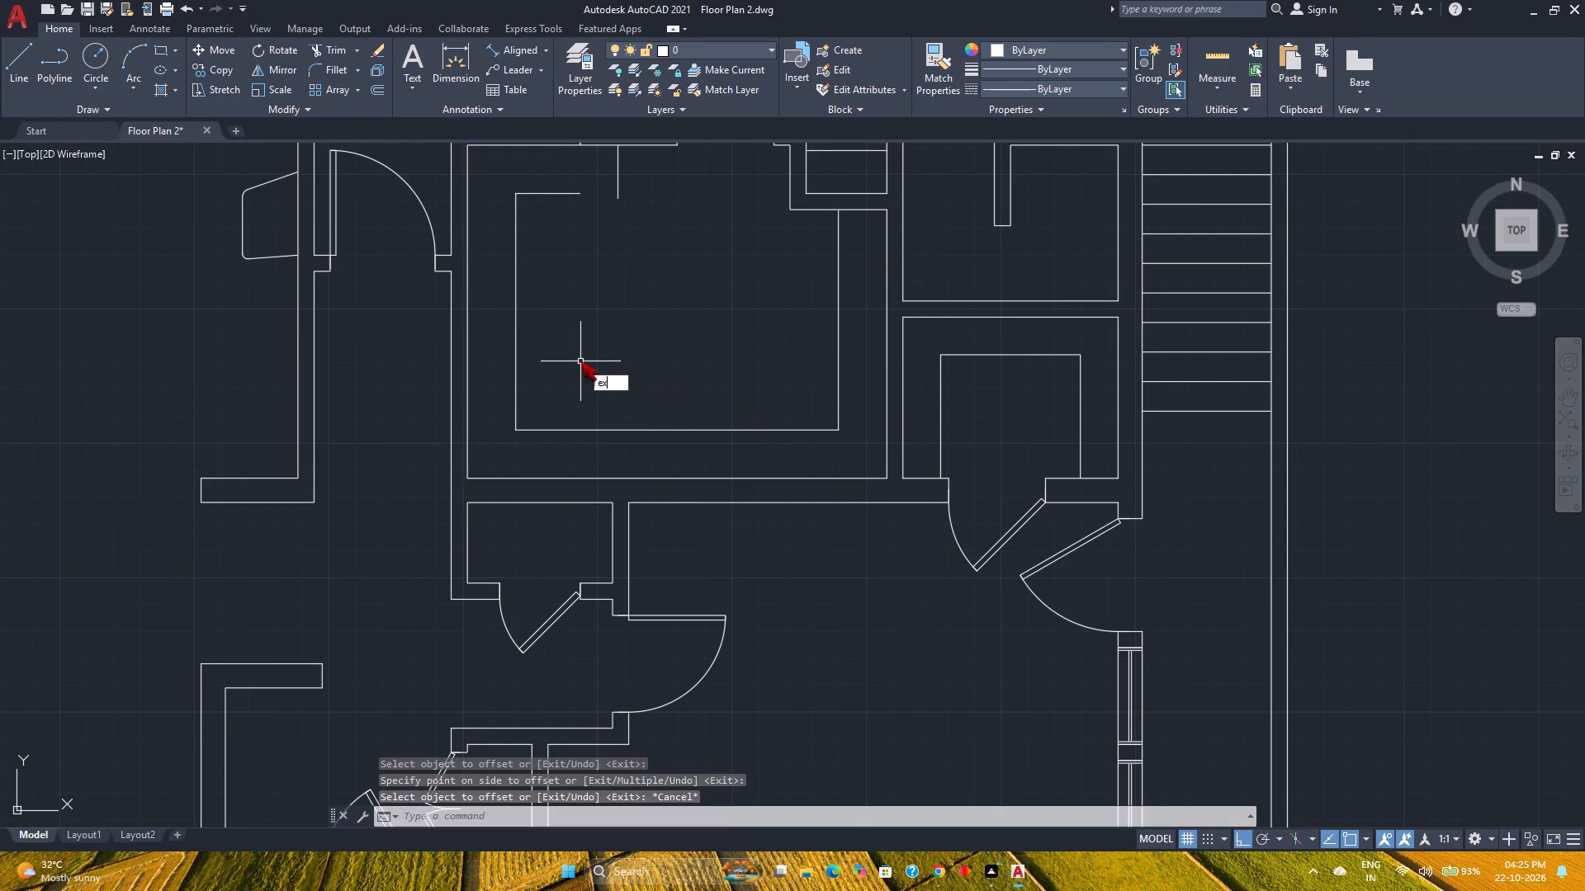
{"action": "key", "text": "Return"}
{"action": "left_click", "coordinate": [556, 191]}
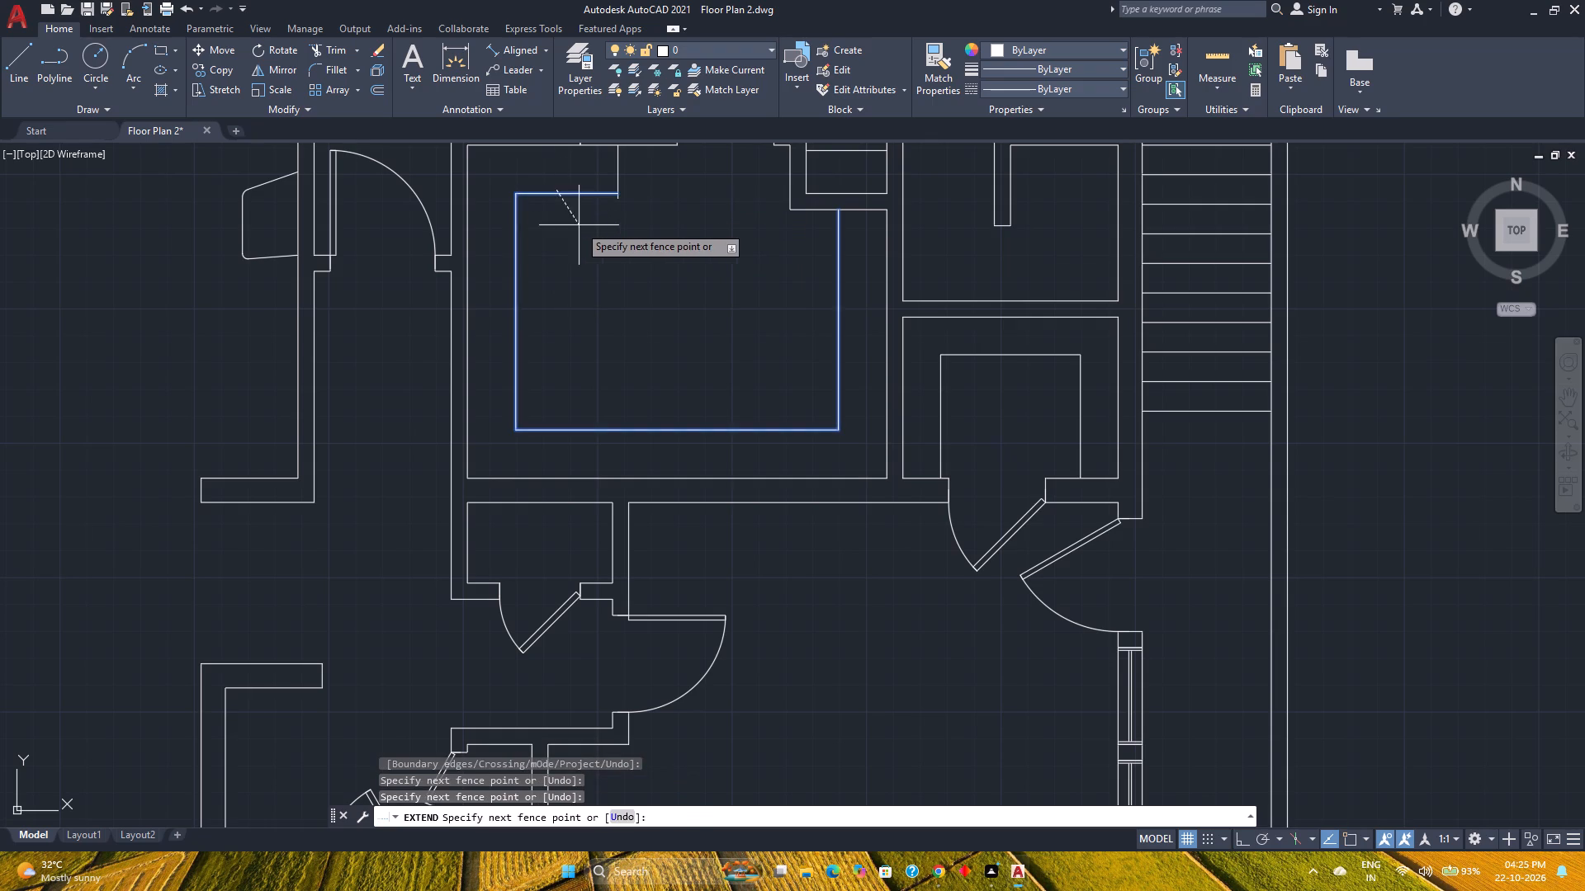
{"action": "left_click", "coordinate": [579, 225]}
{"action": "key", "text": "Escape"}
Trim the short vertical line's overhang below the offset outline's upper segment to form a clean corner.
{"action": "type", "text": "tr"}
{"action": "key", "text": "Return"}
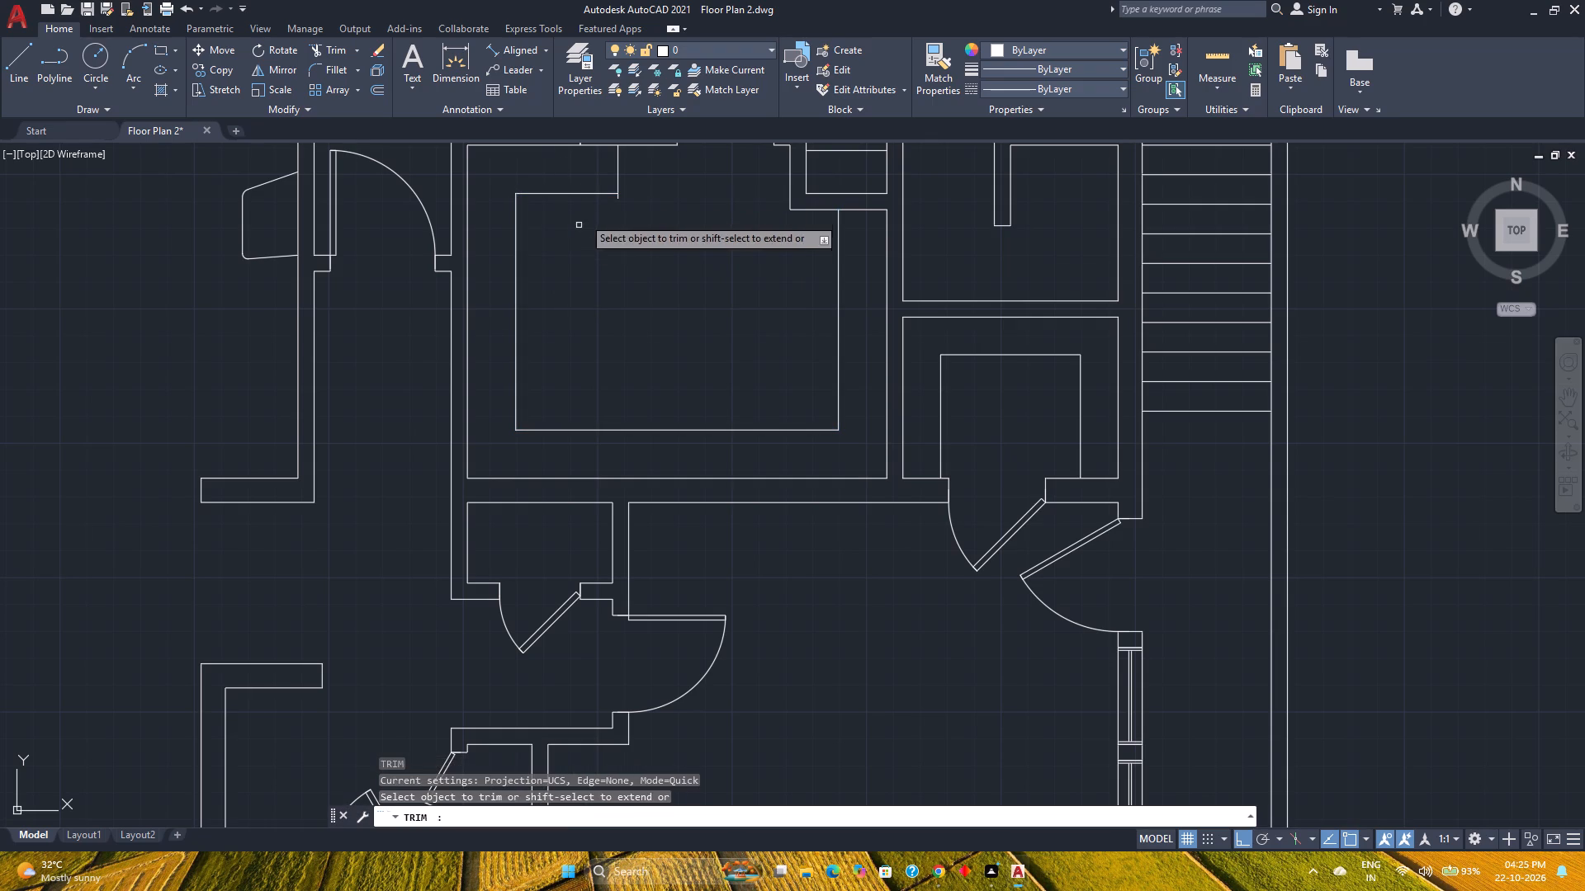
{"action": "scroll", "coordinate": [587, 201], "scroll_direction": "up", "scroll_amount": 2}
{"action": "left_click", "coordinate": [625, 195]}
{"action": "left_click", "coordinate": [688, 183]}
{"action": "scroll", "coordinate": [694, 265], "scroll_direction": "down", "scroll_amount": 3}
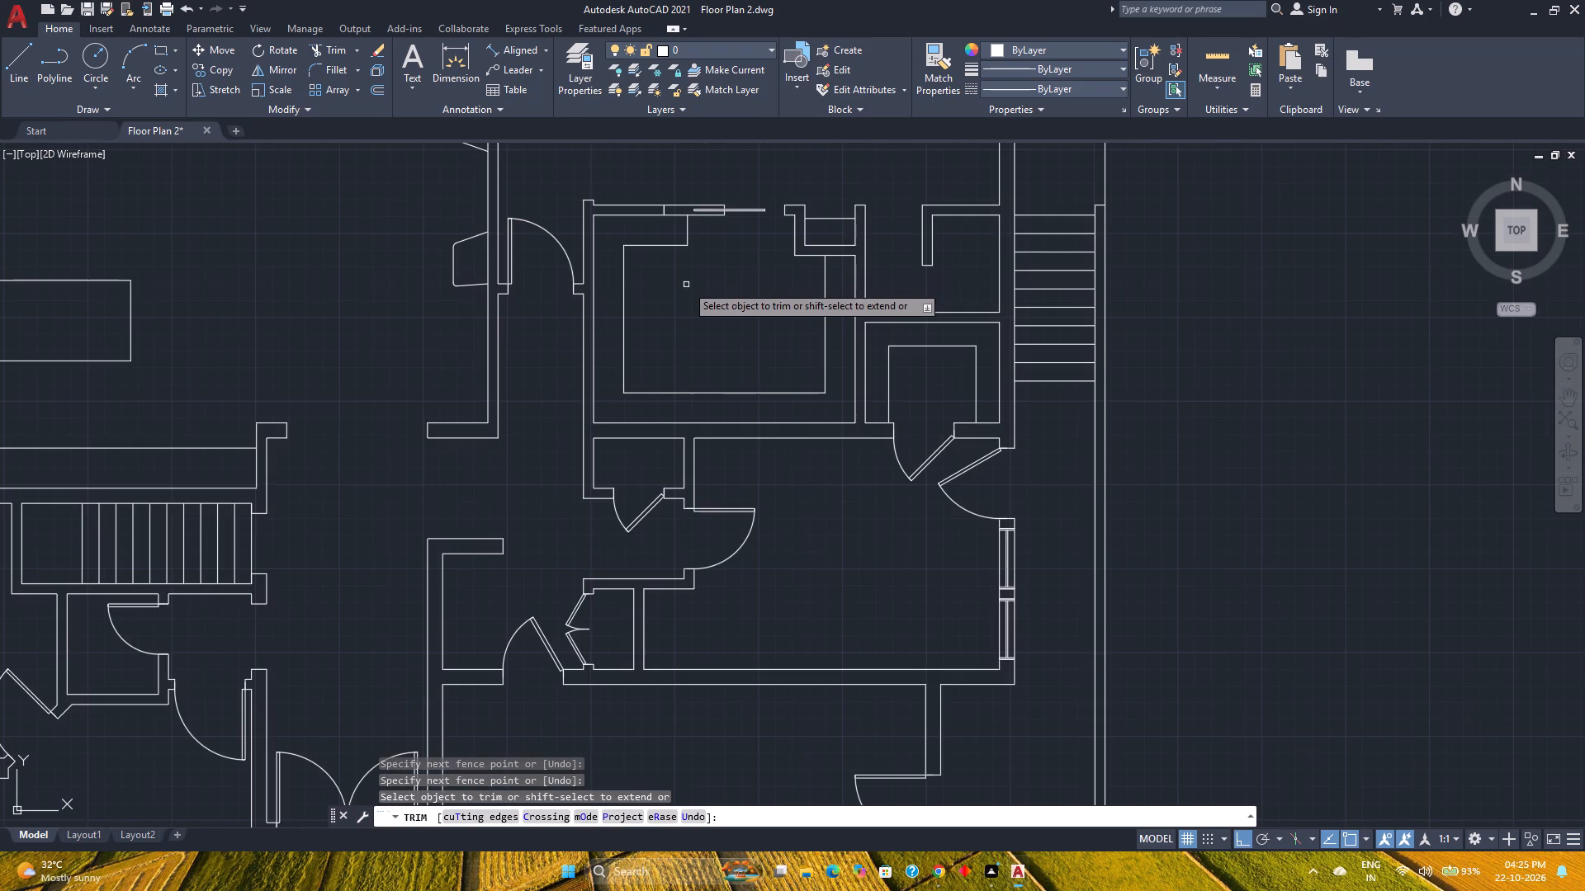
{"action": "key", "text": "Escape"}
Draw a 5' vertical line upward from the midpoint of the offset outline's lower edge.
{"action": "middle_click_drag", "start_coordinate": [703, 389], "coordinate": [675, 378]}
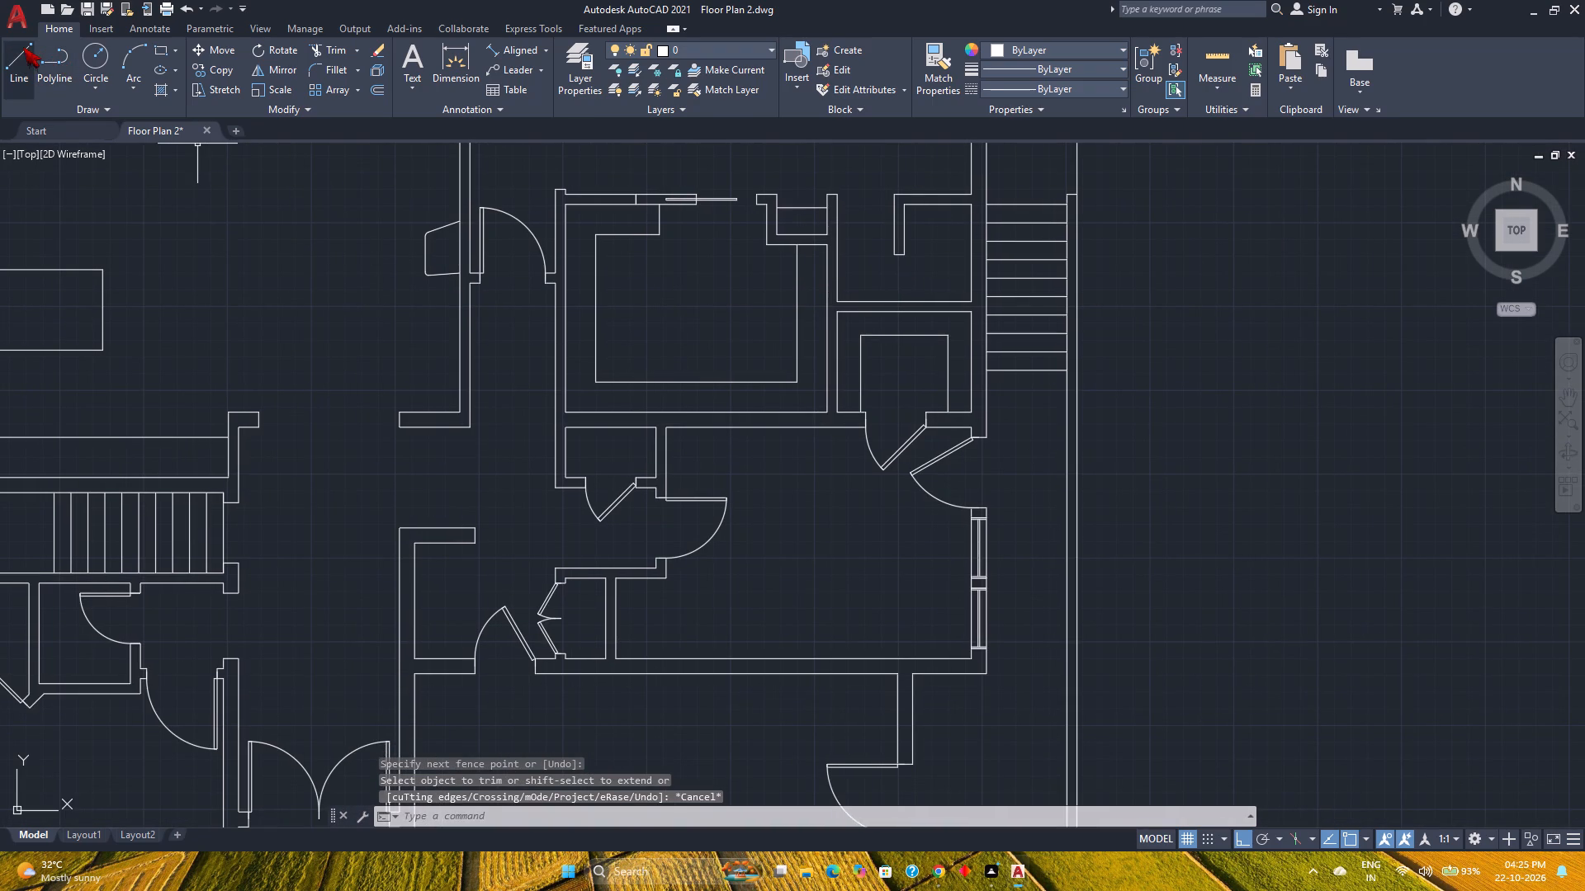
{"action": "left_click", "coordinate": [23, 47]}
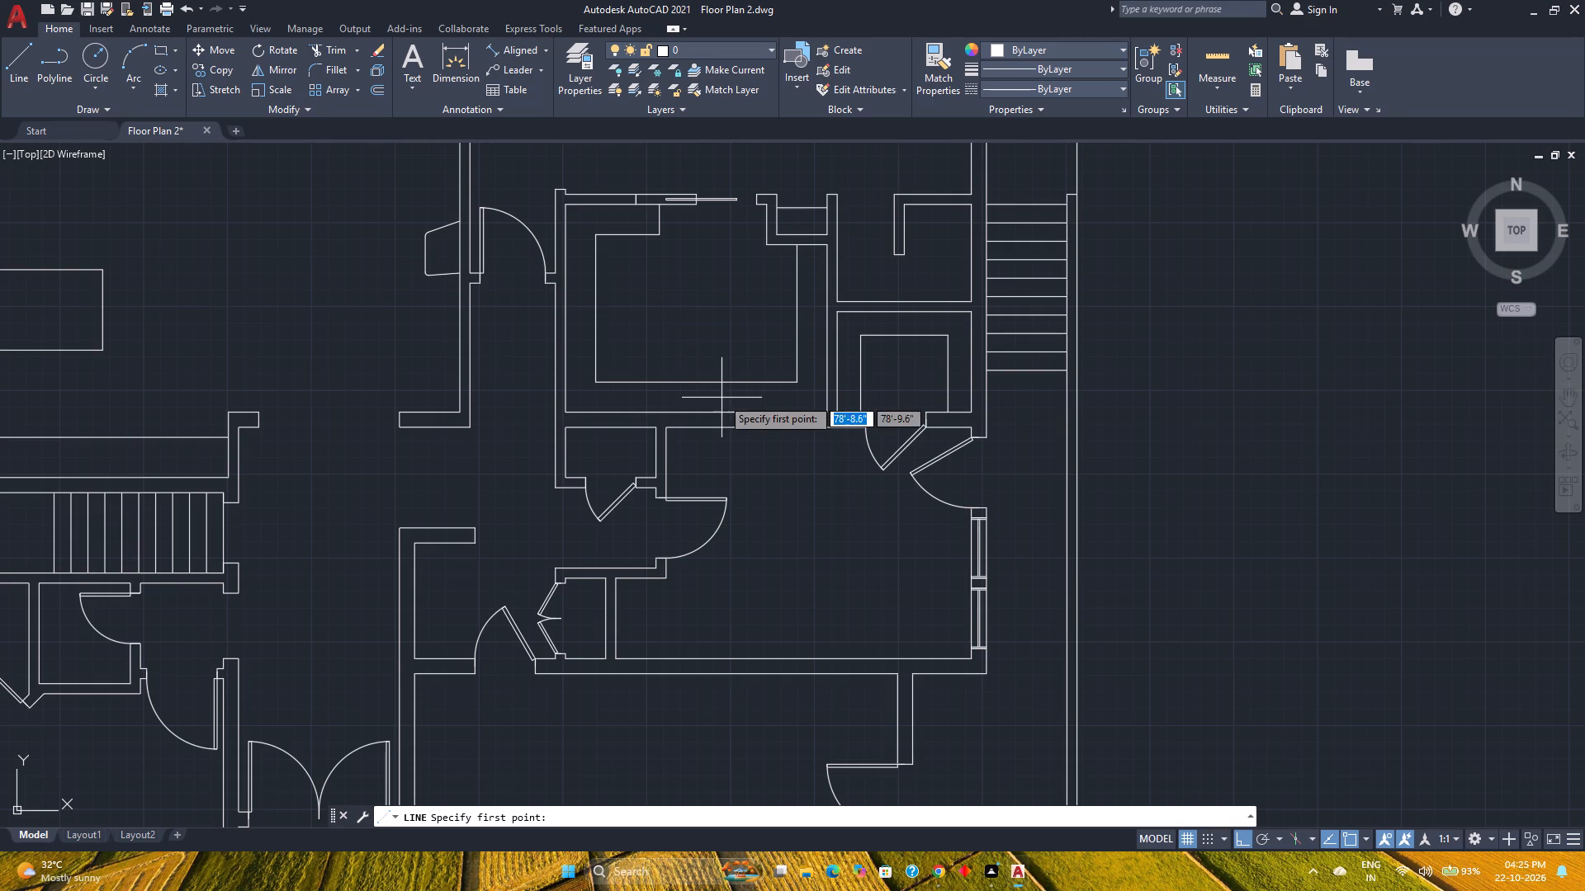
{"action": "left_click", "coordinate": [698, 381]}
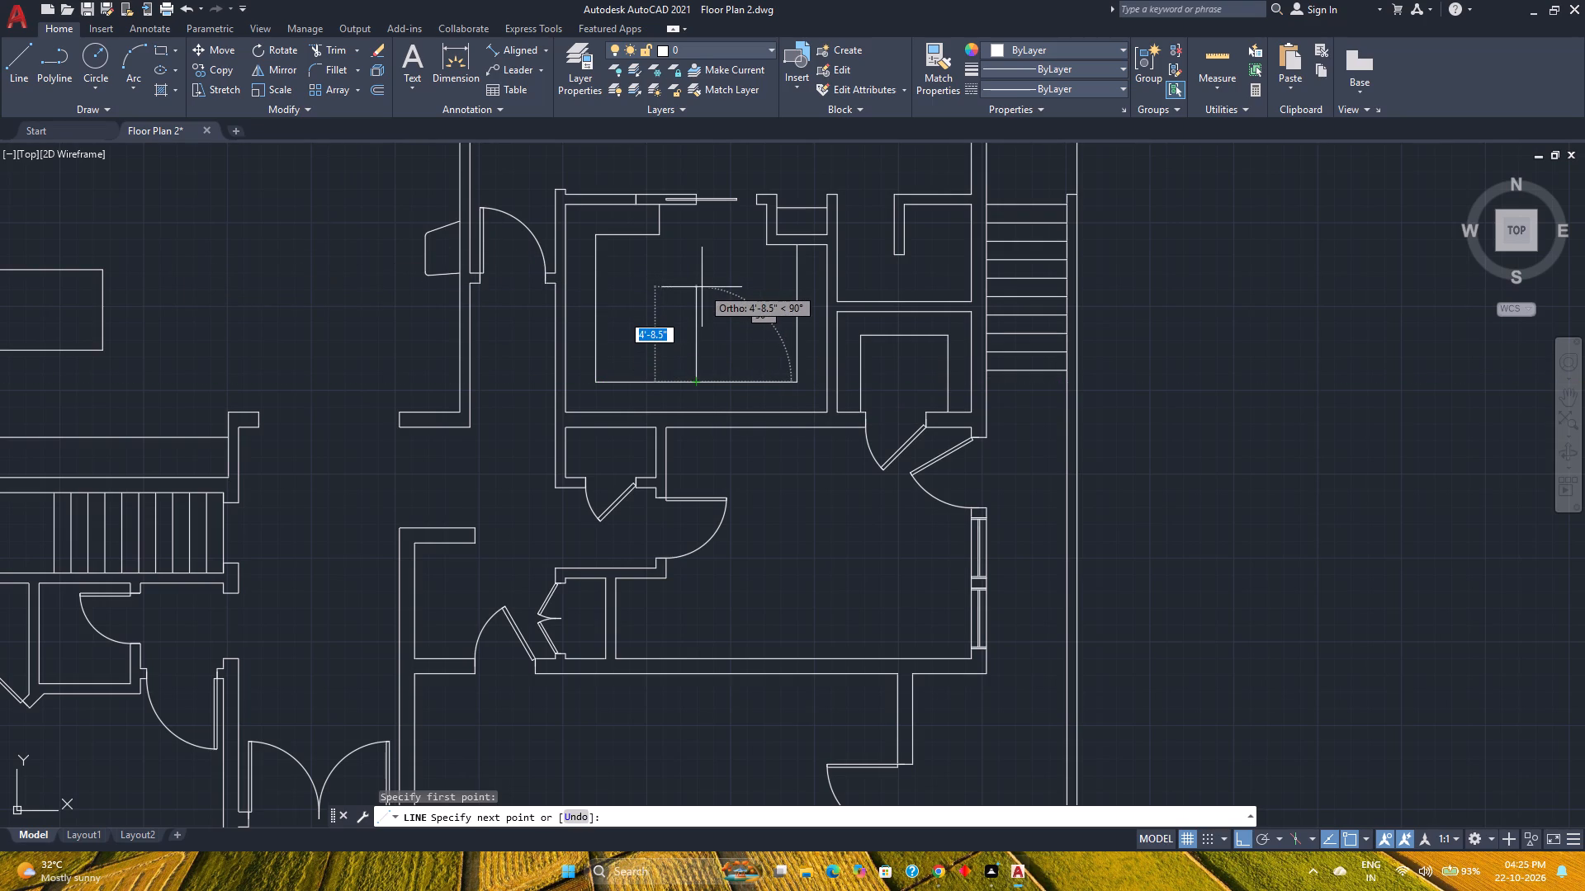
{"action": "type", "text": "5'"}
{"action": "key", "text": "Return"}
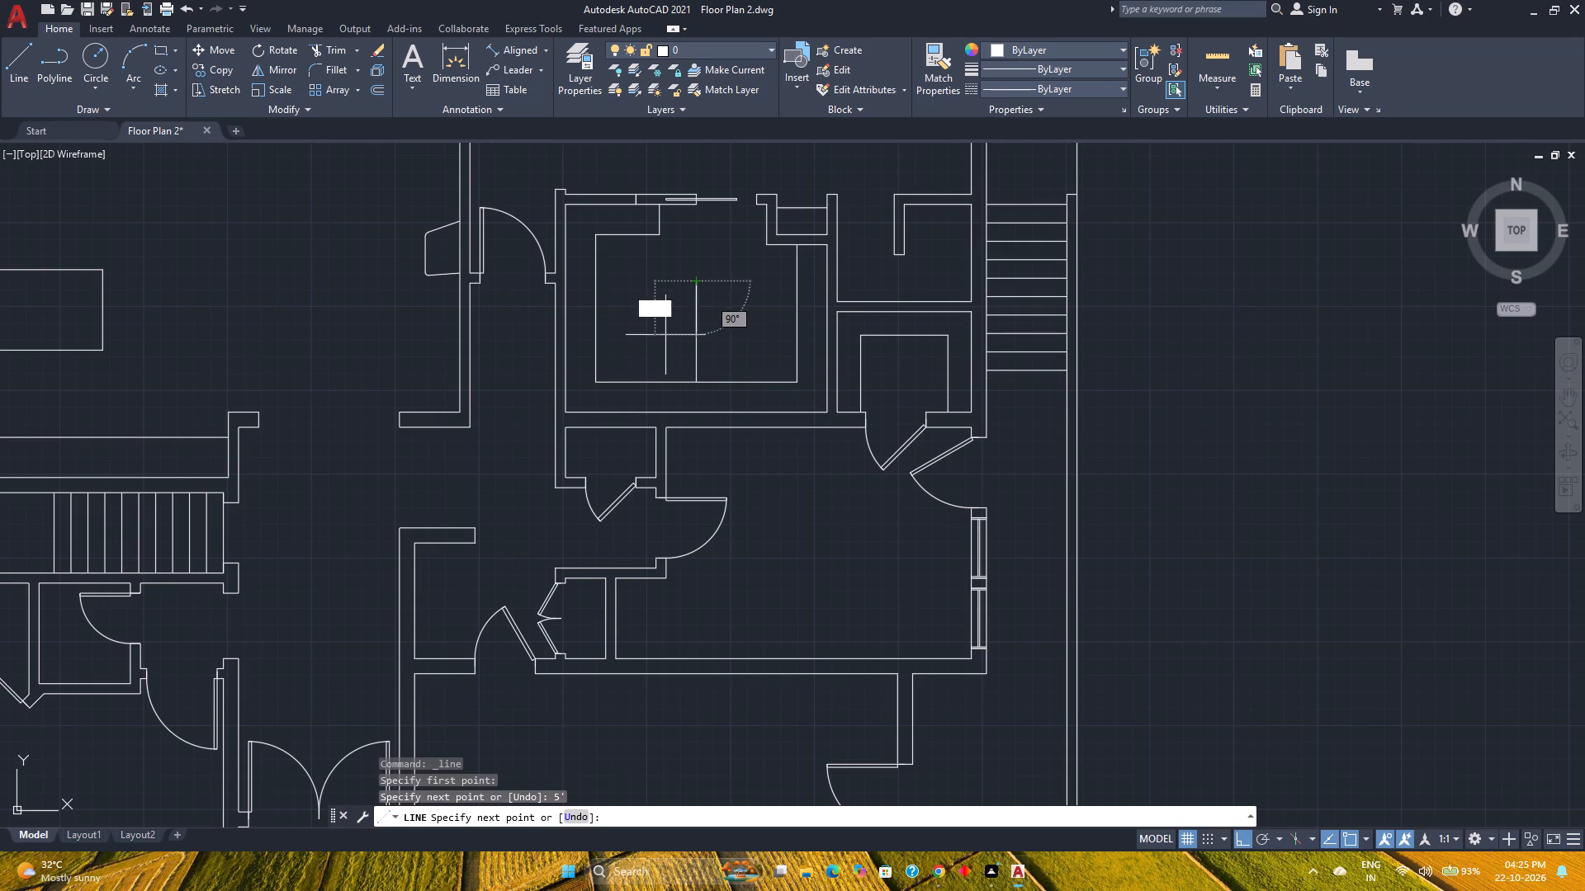
{"action": "key", "text": "Escape"}
Offset the 5' vertical line 9" to each side.
{"action": "left_click", "coordinate": [381, 92]}
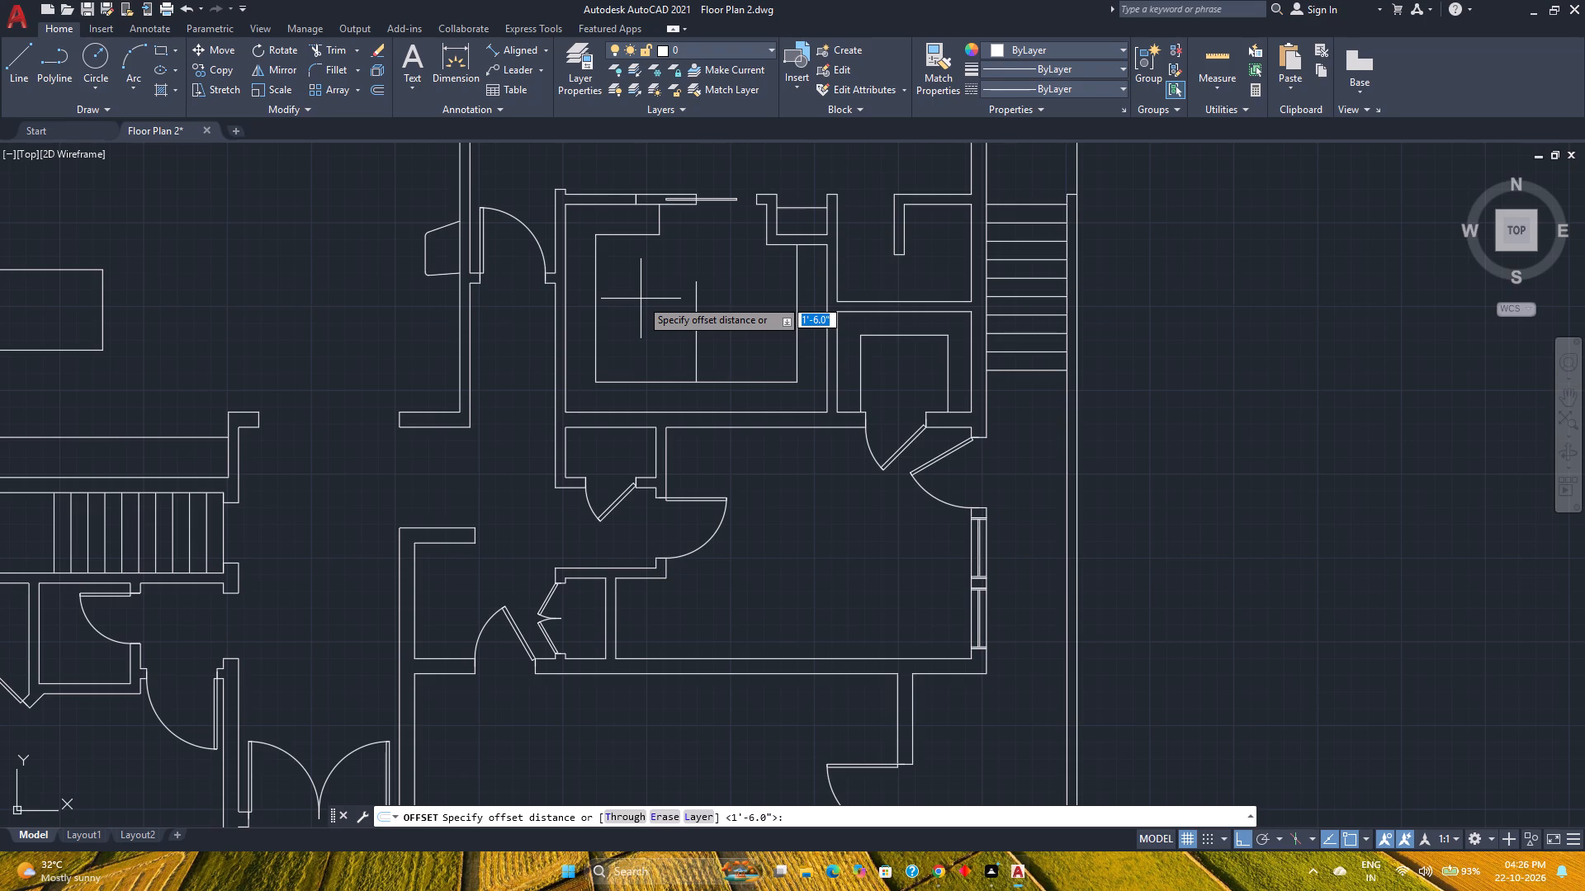
{"action": "key", "text": "9"}
{"action": "key", "text": "Return"}
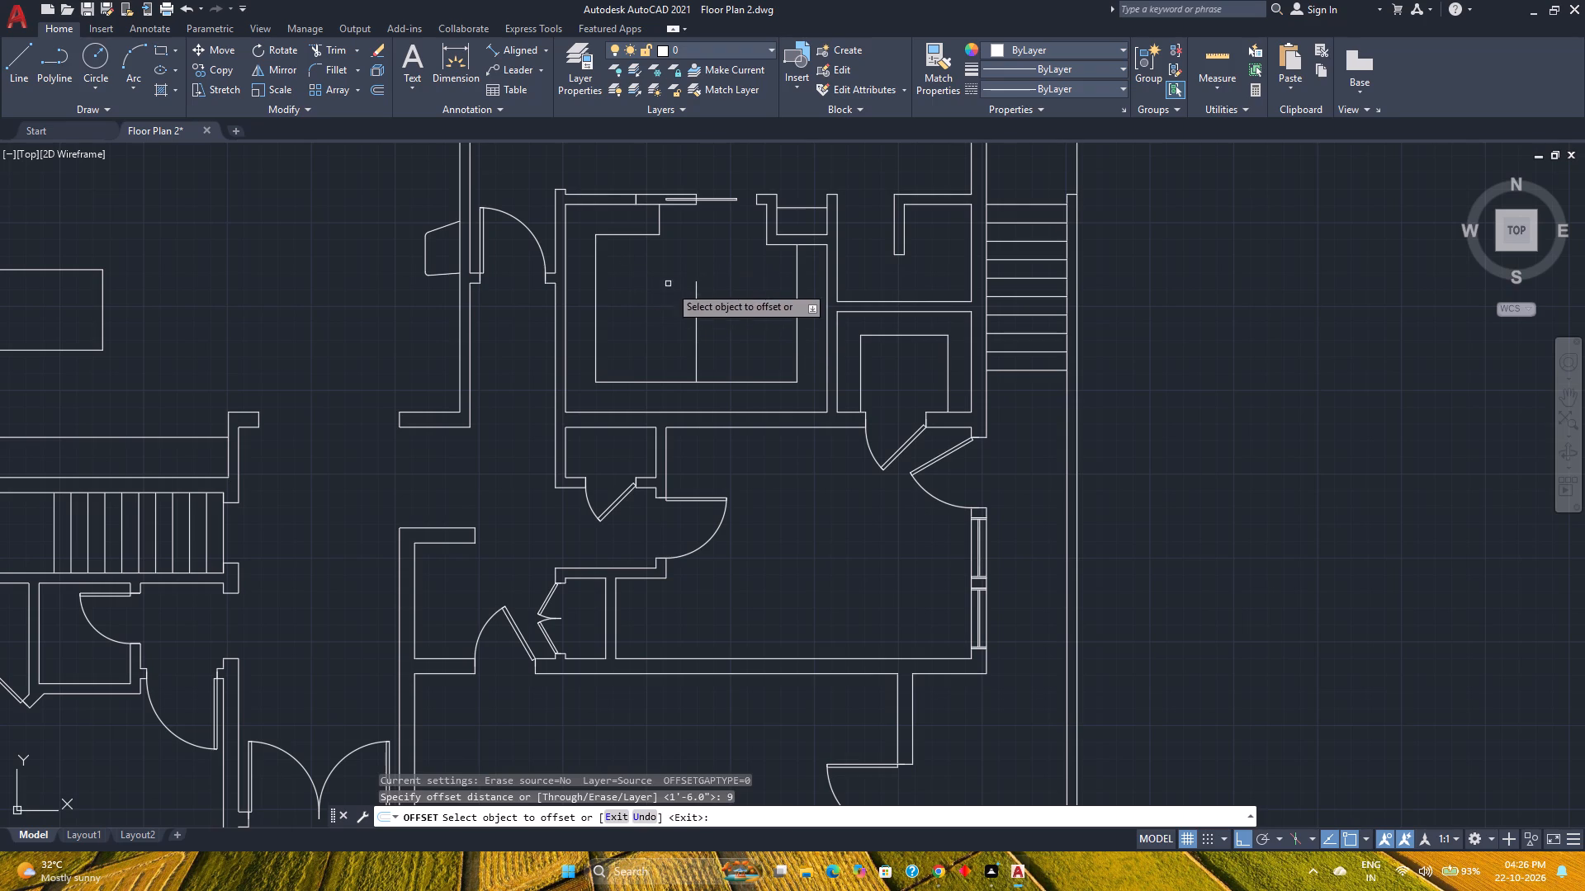
{"action": "left_click", "coordinate": [697, 314]}
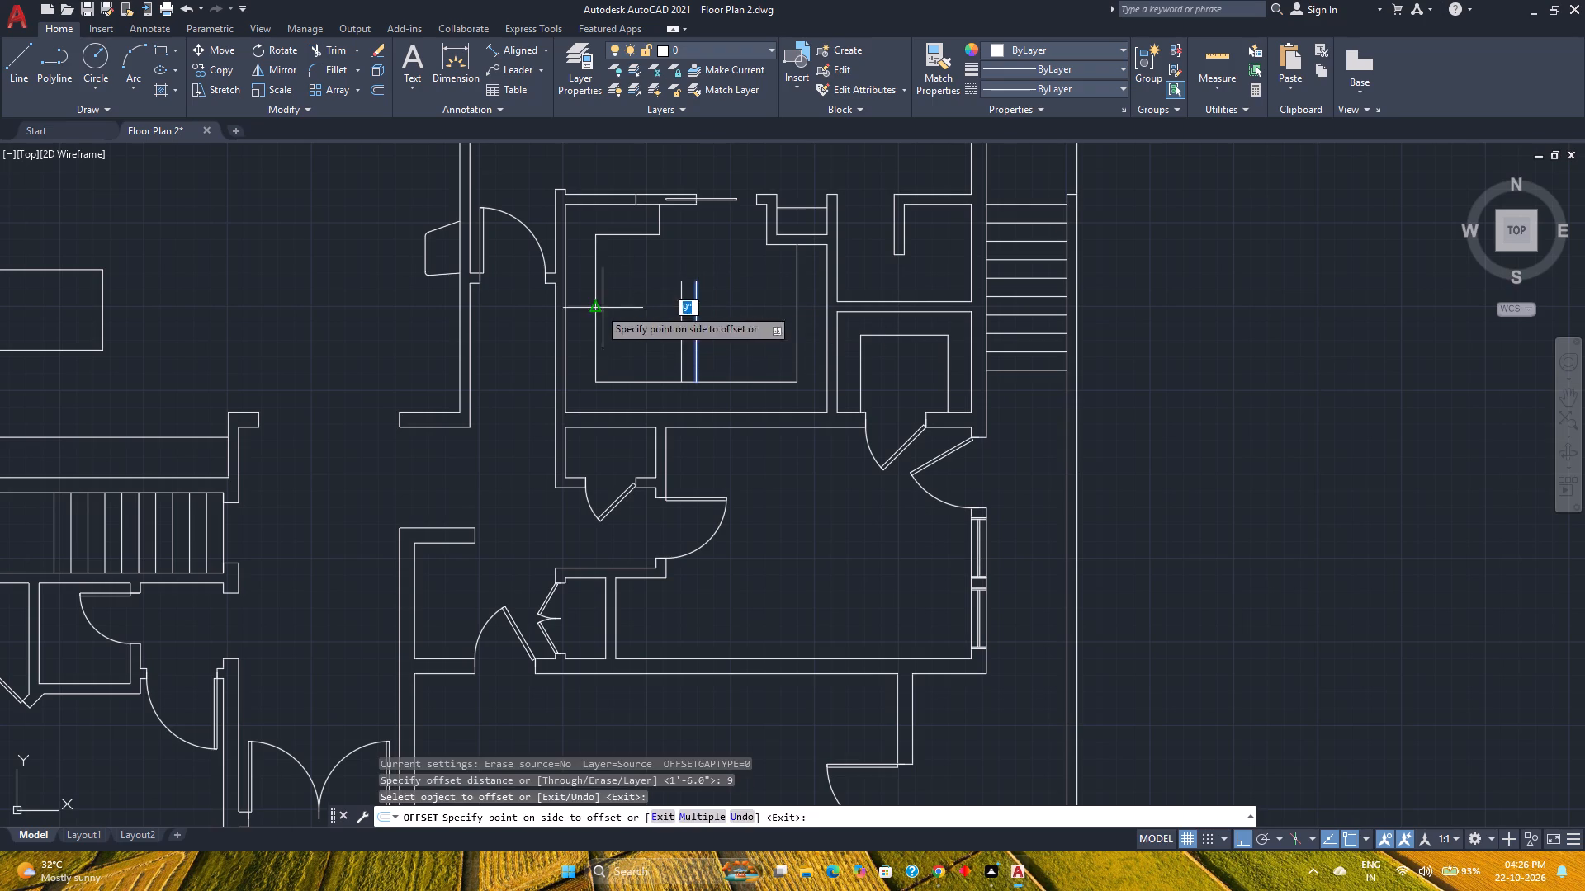
{"action": "left_click", "coordinate": [584, 305]}
{"action": "left_click", "coordinate": [697, 332]}
{"action": "left_click", "coordinate": [735, 332]}
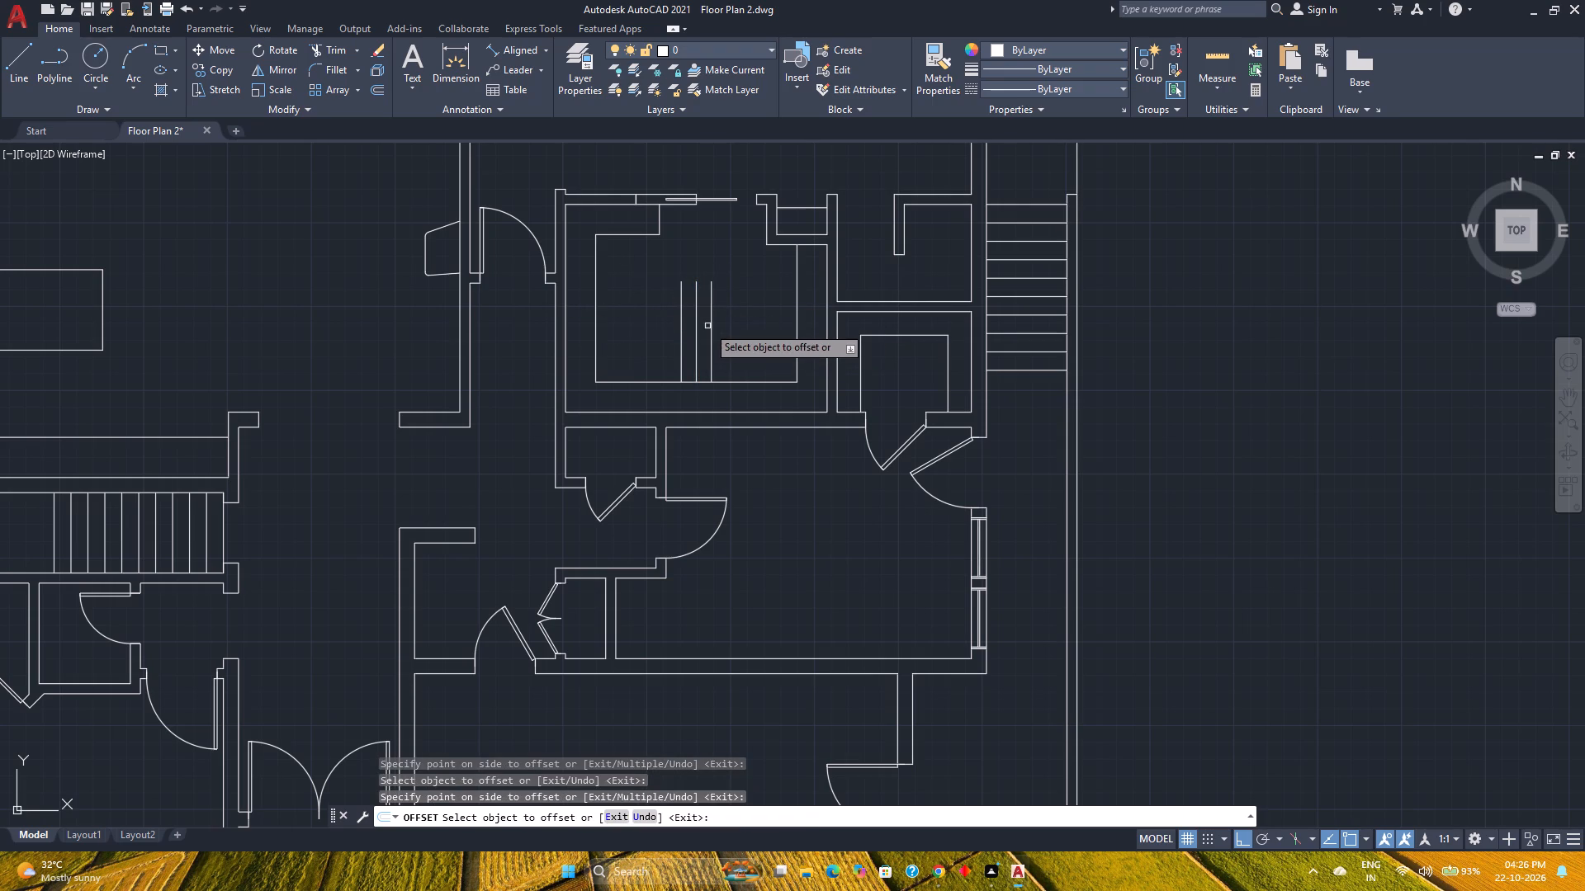
{"action": "key", "text": "Escape"}
Delete the original middle vertical line between the two 9" offset copies.
{"action": "scroll", "coordinate": [699, 326], "scroll_direction": "up", "scroll_amount": 2}
{"action": "left_click", "coordinate": [699, 326]}
{"action": "left_click", "coordinate": [674, 313]}
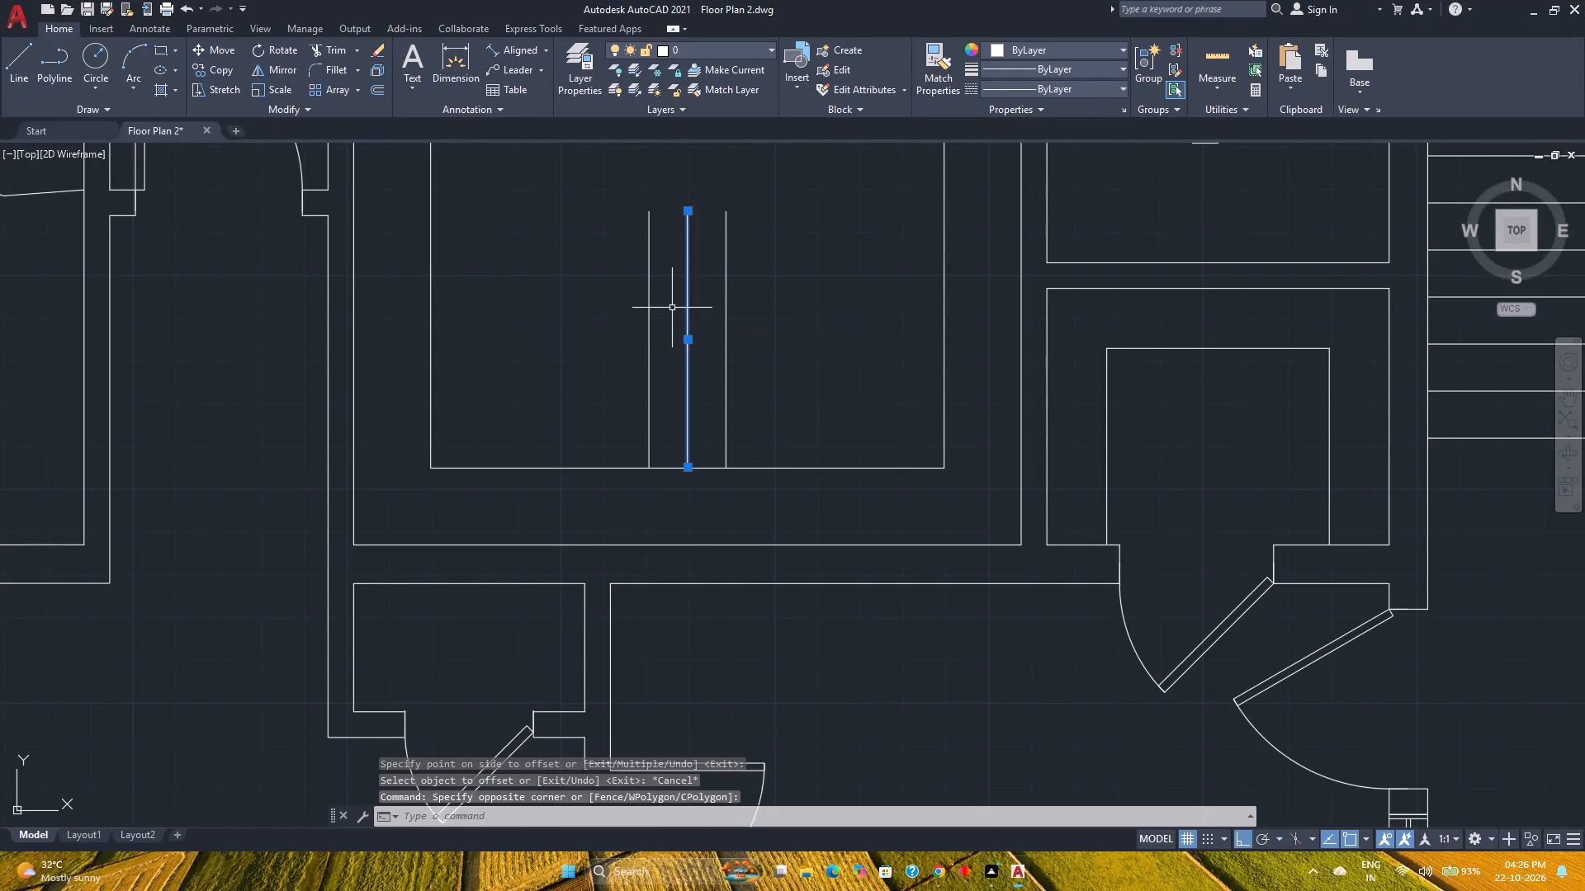
{"action": "key", "text": "Delete"}
Draw a horizontal line joining the upper ends of the two vertical lines to close the central unit's top.
{"action": "middle_click_drag", "start_coordinate": [684, 346], "coordinate": [708, 413]}
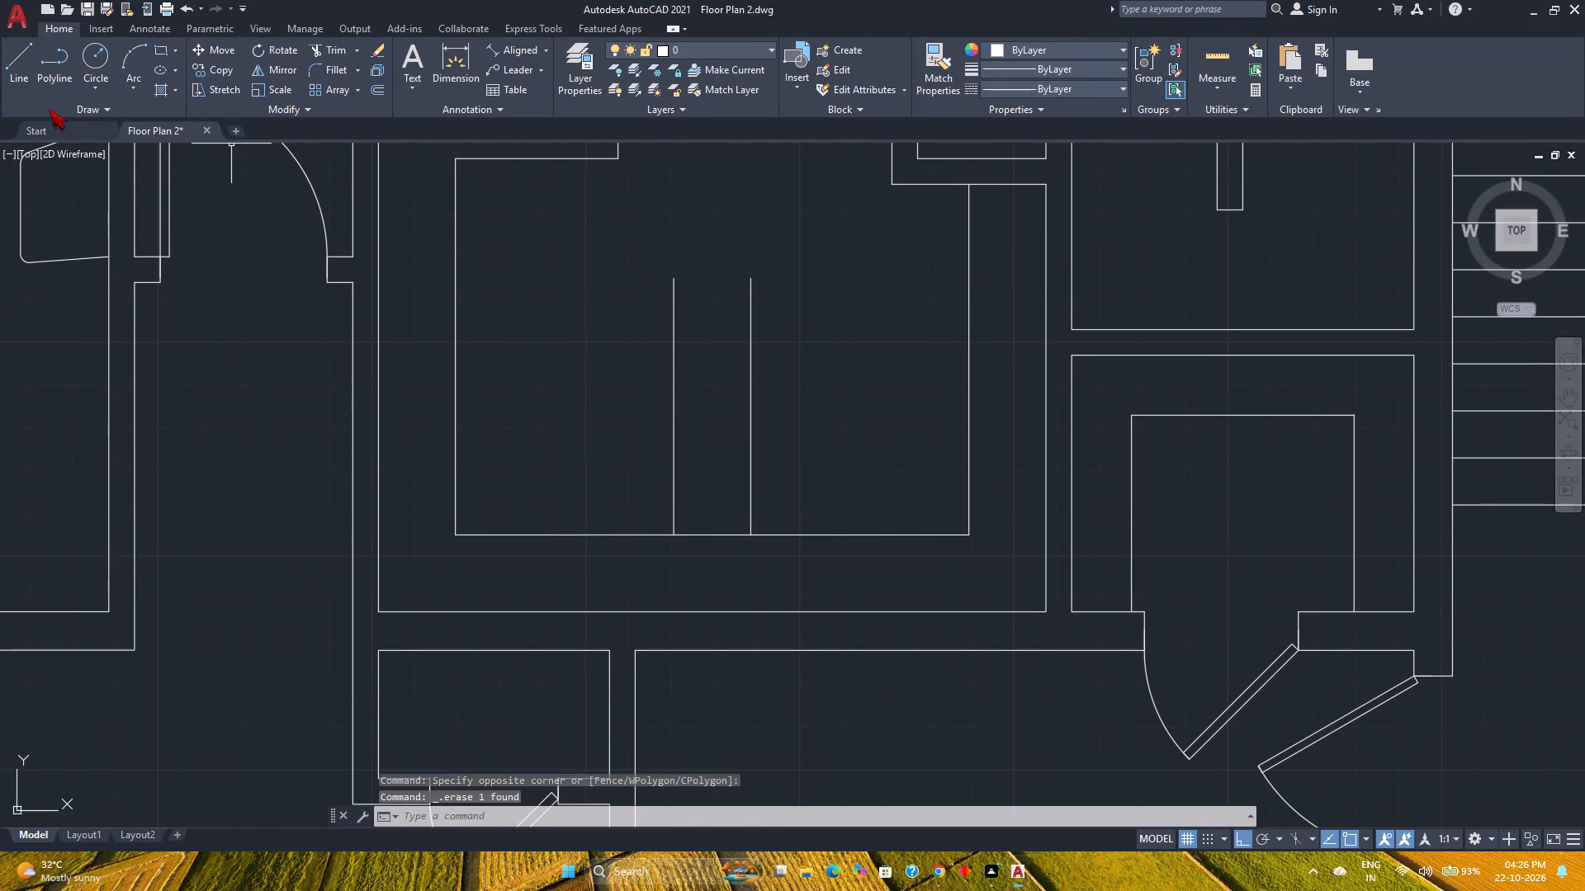
{"action": "left_click", "coordinate": [23, 85]}
{"action": "left_click", "coordinate": [671, 280]}
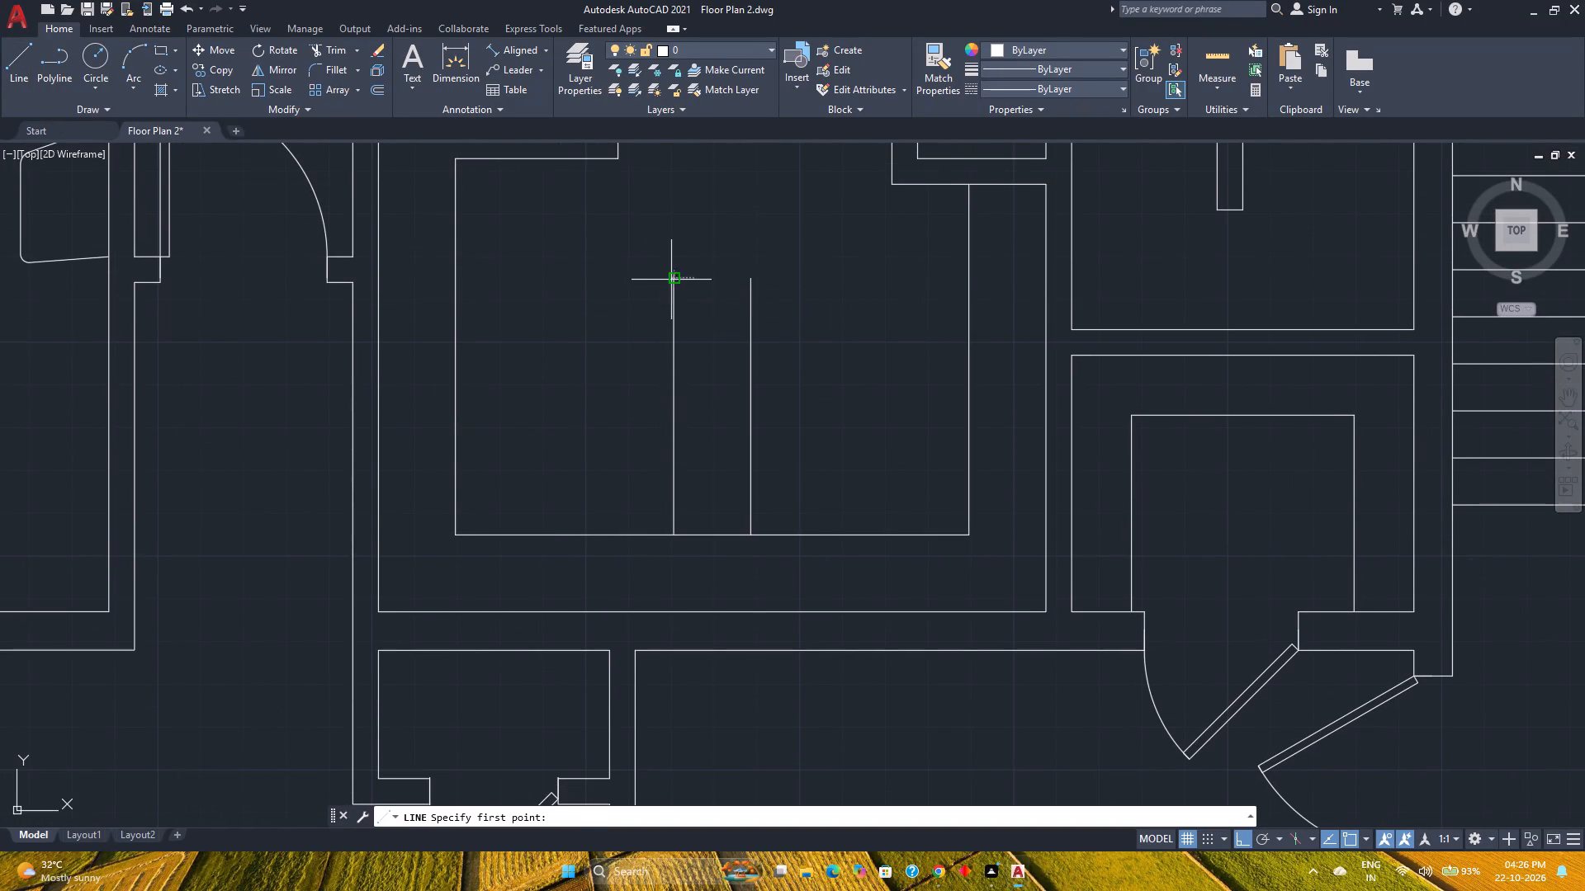
{"action": "left_click", "coordinate": [755, 277]}
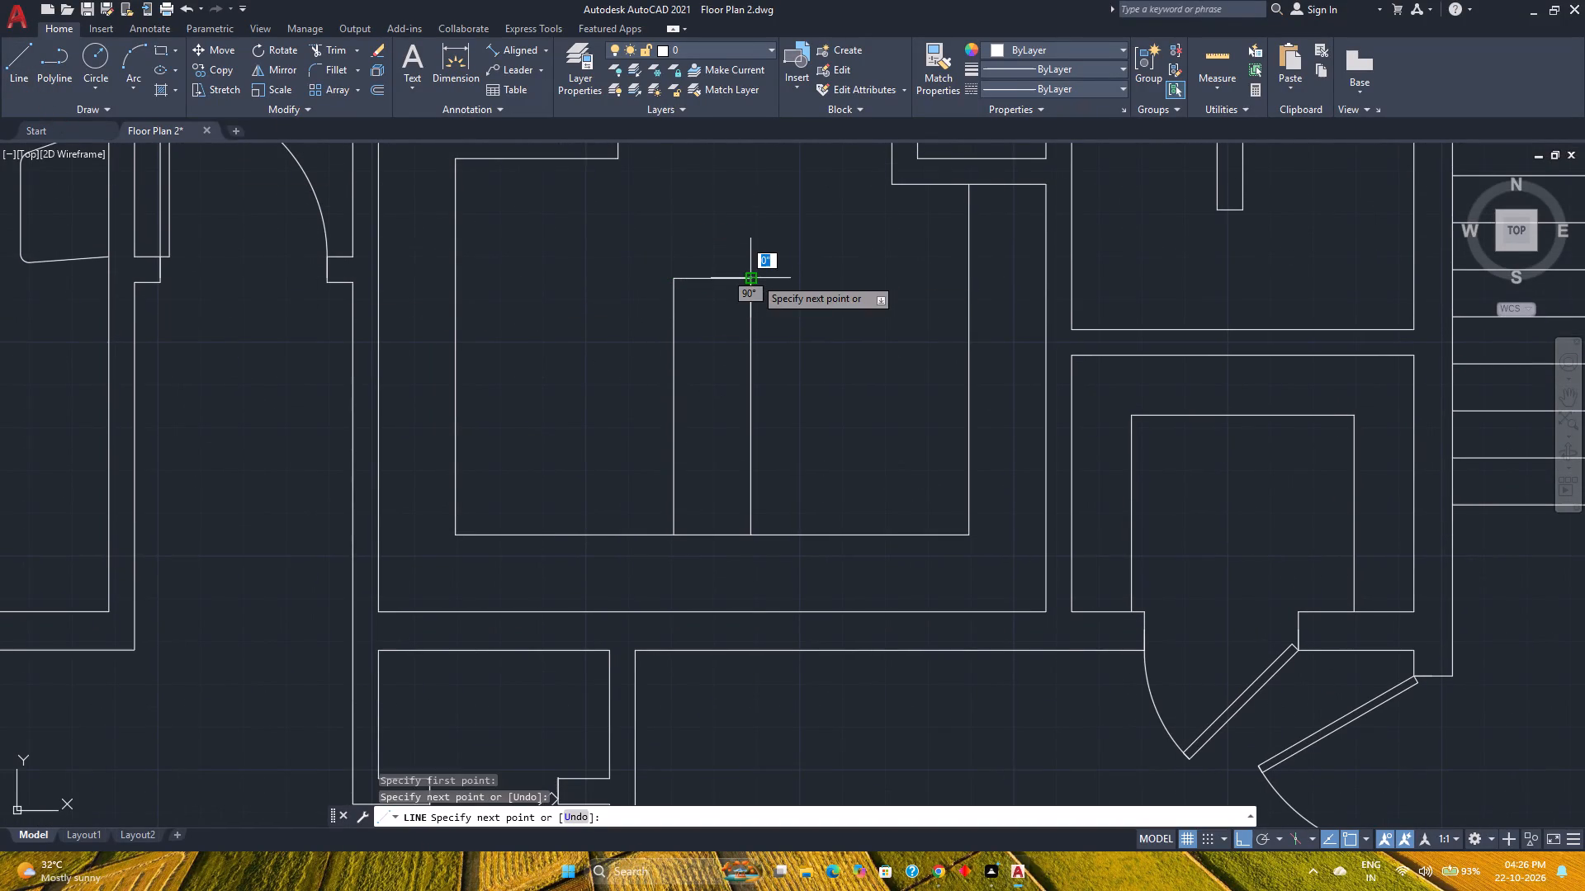
{"action": "key", "text": "Escape"}
Trim the outline's lower edge segment between the central unit's two vertical lines, and save the drawing.
{"action": "type", "text": "tr"}
{"action": "key", "text": "Return"}
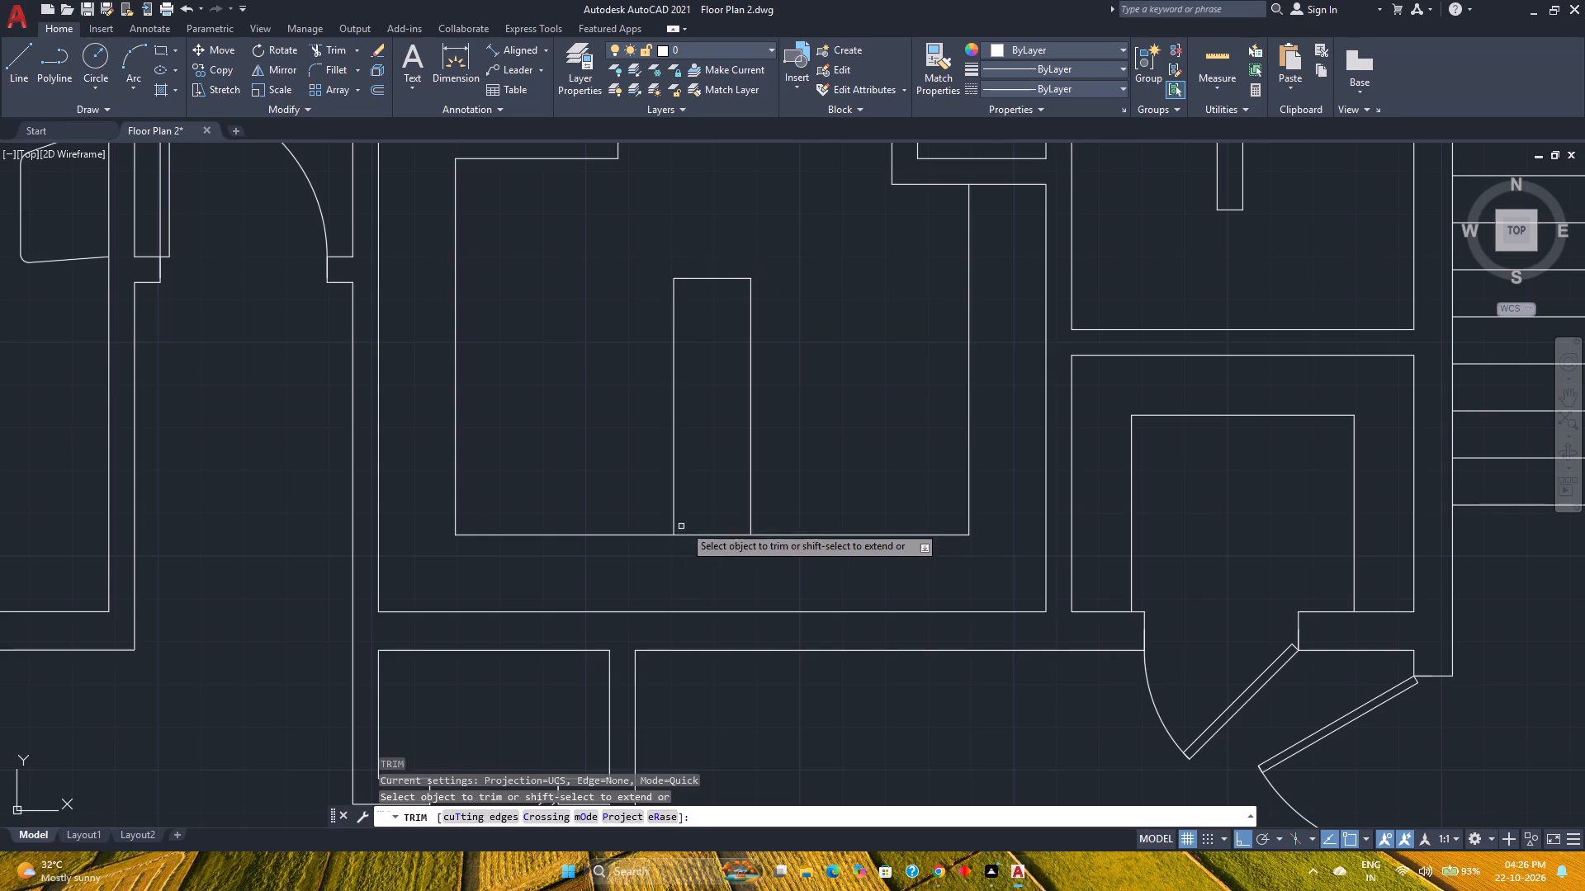
{"action": "left_click", "coordinate": [708, 504]}
{"action": "left_click", "coordinate": [721, 589]}
{"action": "key", "text": "Escape"}
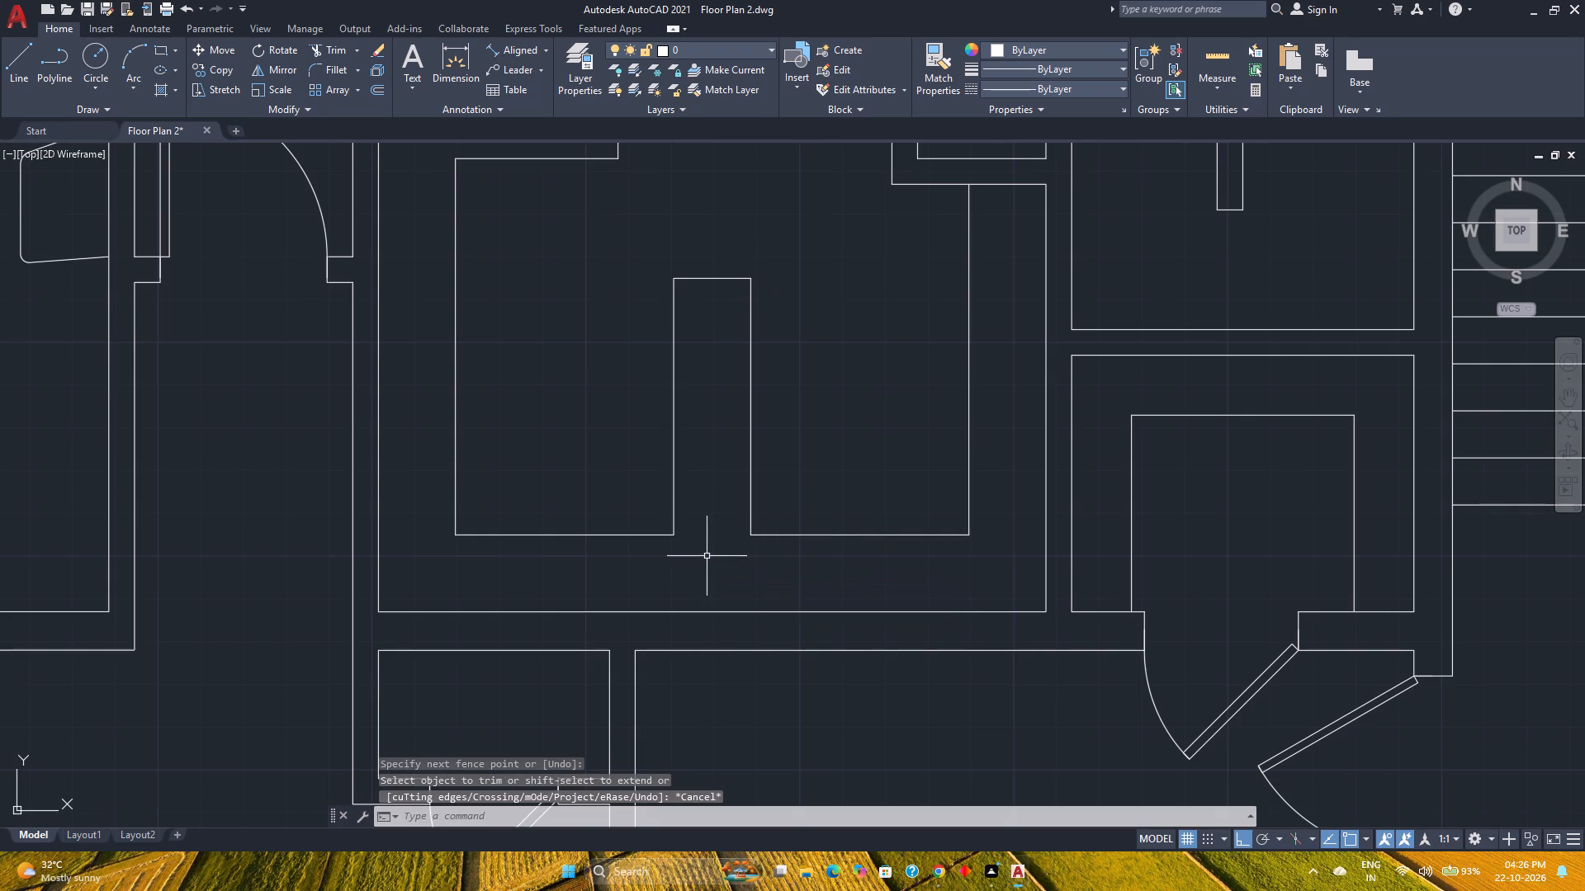
{"action": "key", "text": "ctrl+s"}
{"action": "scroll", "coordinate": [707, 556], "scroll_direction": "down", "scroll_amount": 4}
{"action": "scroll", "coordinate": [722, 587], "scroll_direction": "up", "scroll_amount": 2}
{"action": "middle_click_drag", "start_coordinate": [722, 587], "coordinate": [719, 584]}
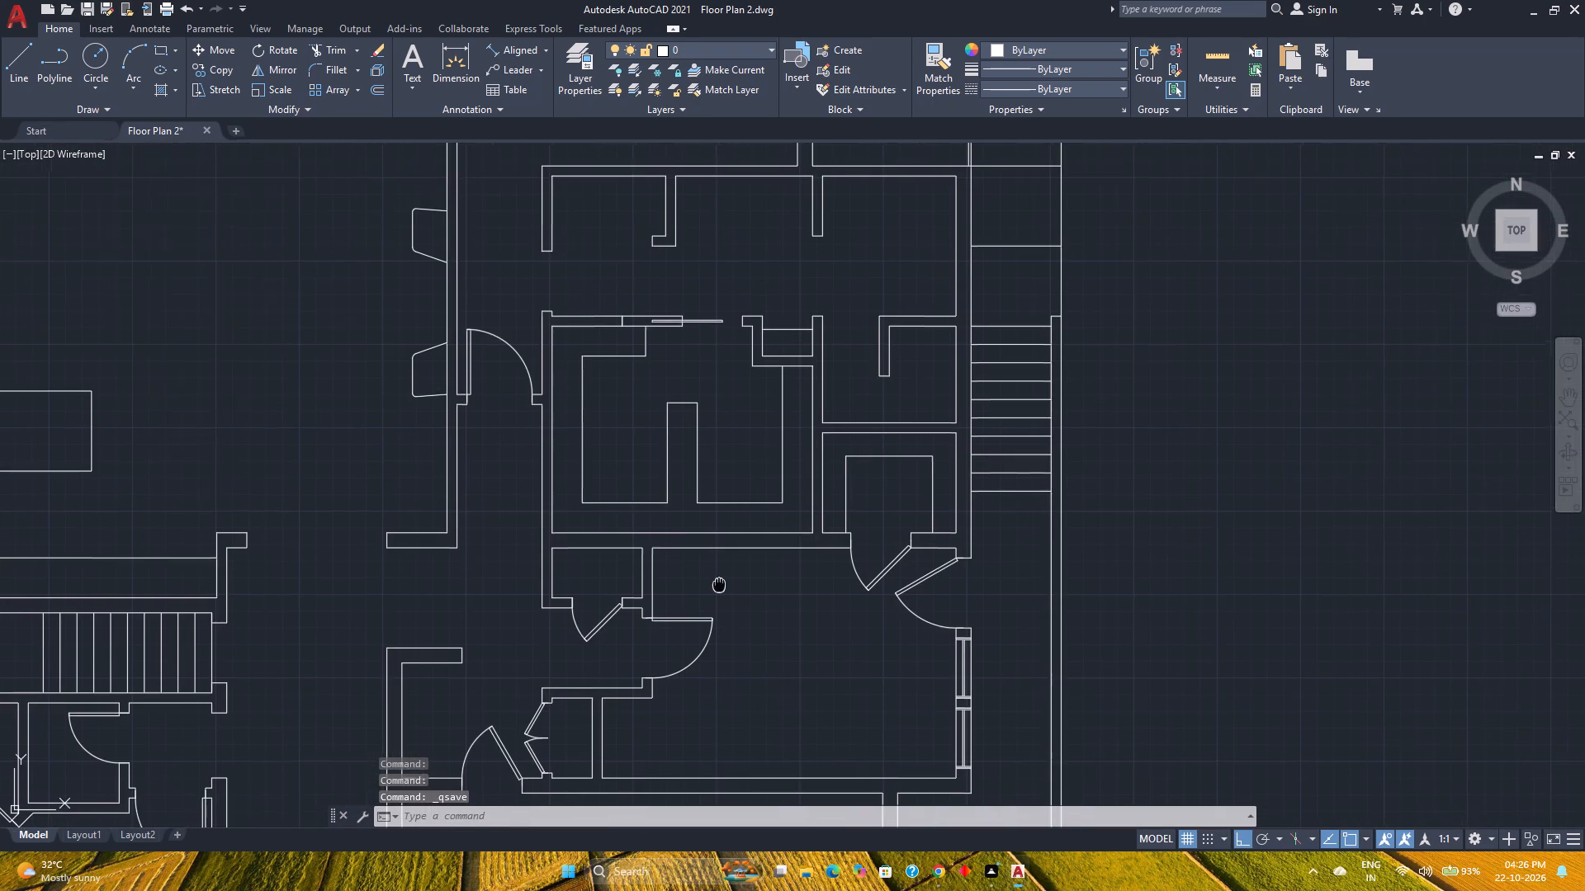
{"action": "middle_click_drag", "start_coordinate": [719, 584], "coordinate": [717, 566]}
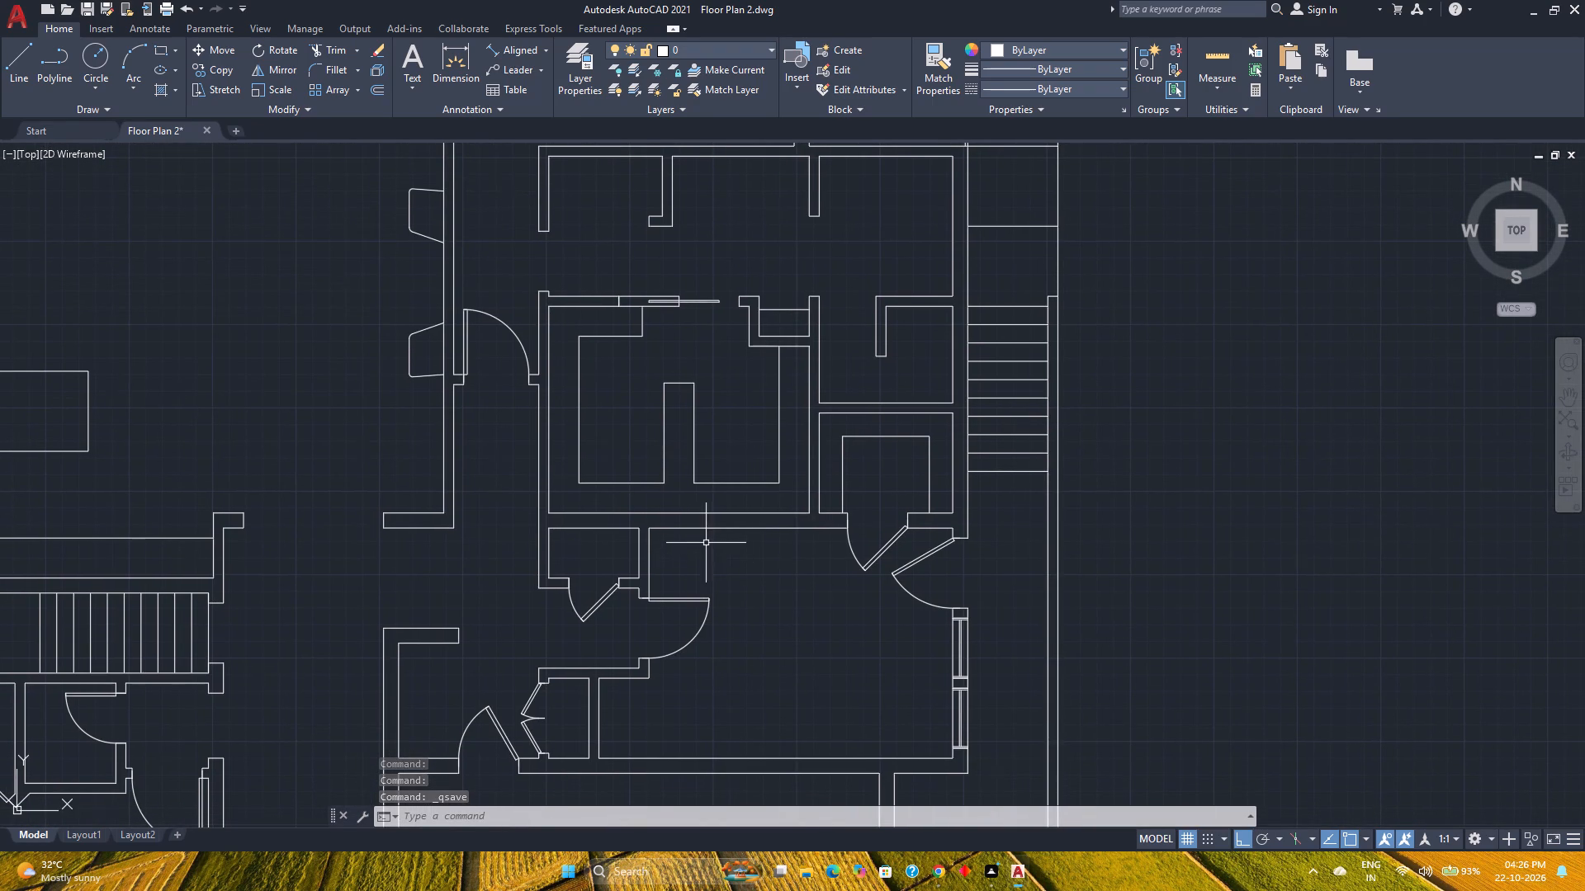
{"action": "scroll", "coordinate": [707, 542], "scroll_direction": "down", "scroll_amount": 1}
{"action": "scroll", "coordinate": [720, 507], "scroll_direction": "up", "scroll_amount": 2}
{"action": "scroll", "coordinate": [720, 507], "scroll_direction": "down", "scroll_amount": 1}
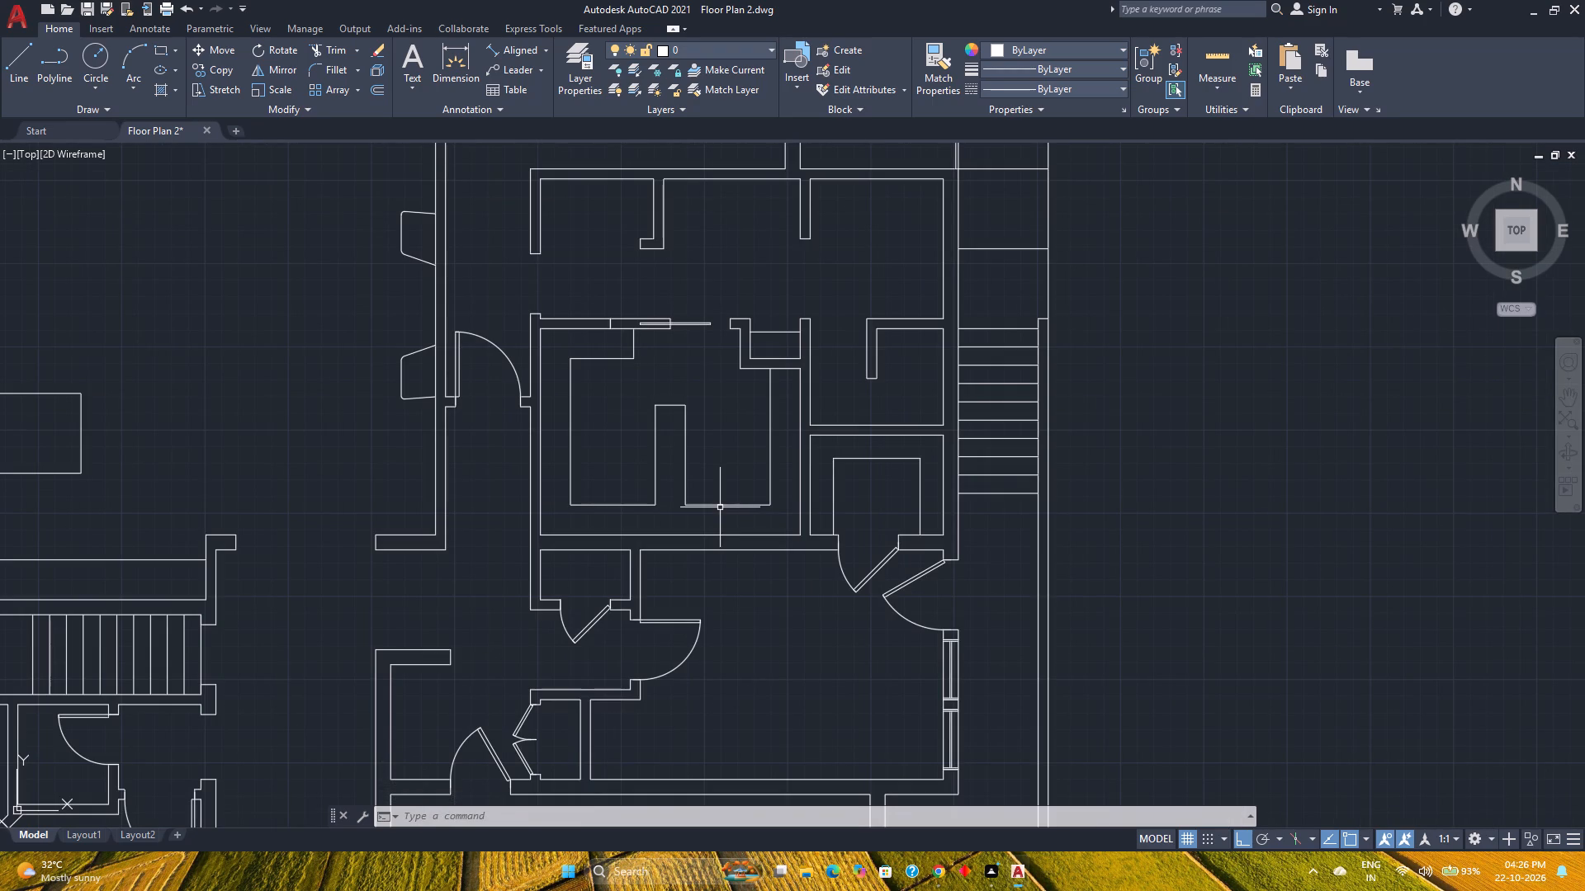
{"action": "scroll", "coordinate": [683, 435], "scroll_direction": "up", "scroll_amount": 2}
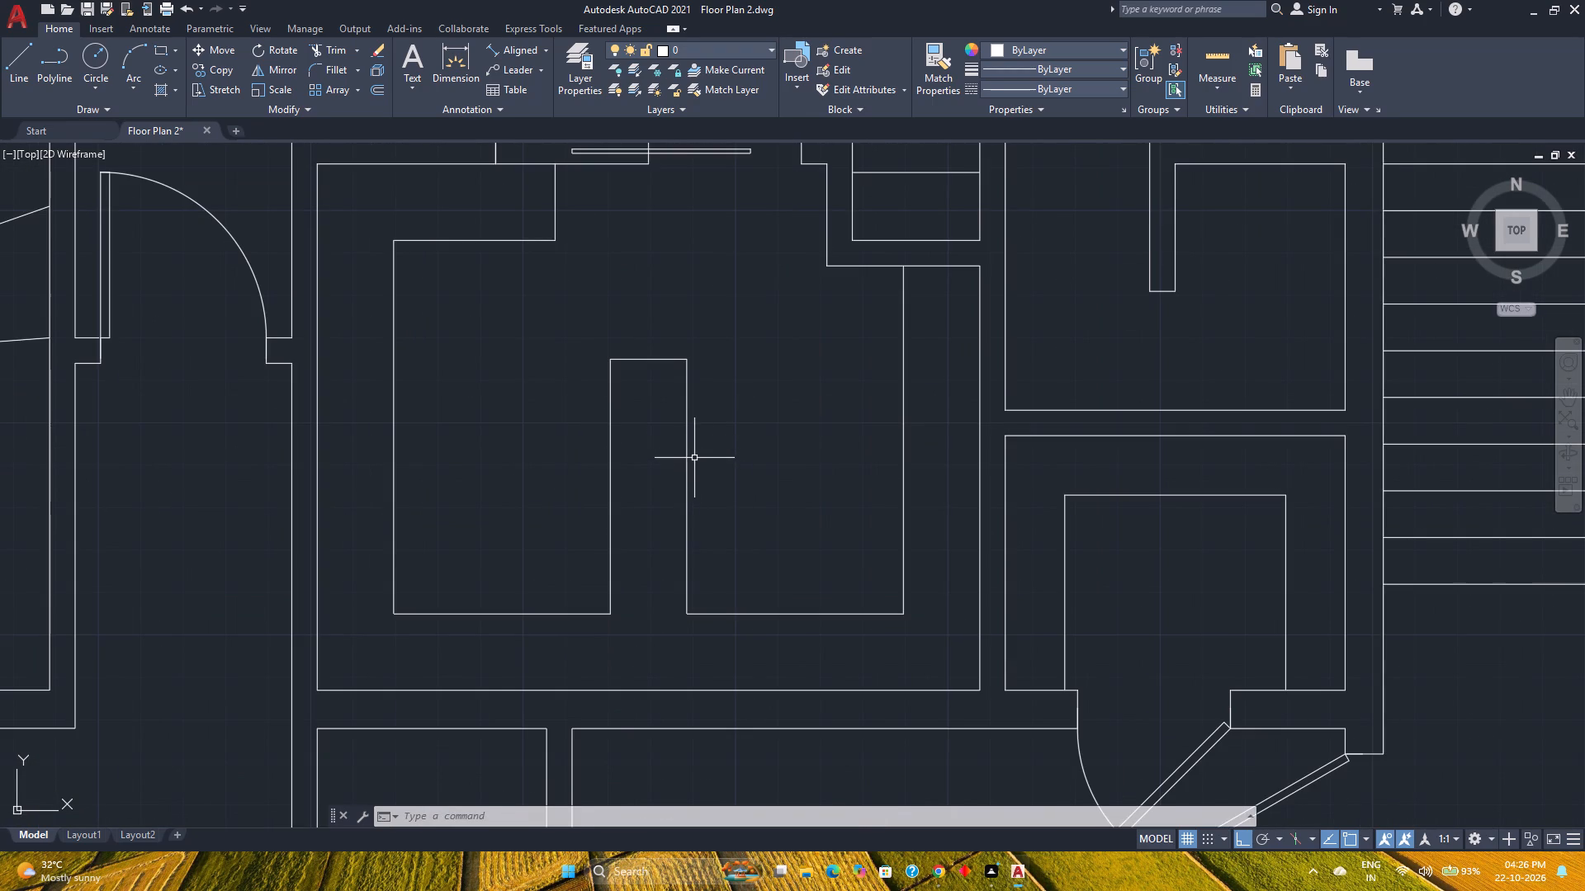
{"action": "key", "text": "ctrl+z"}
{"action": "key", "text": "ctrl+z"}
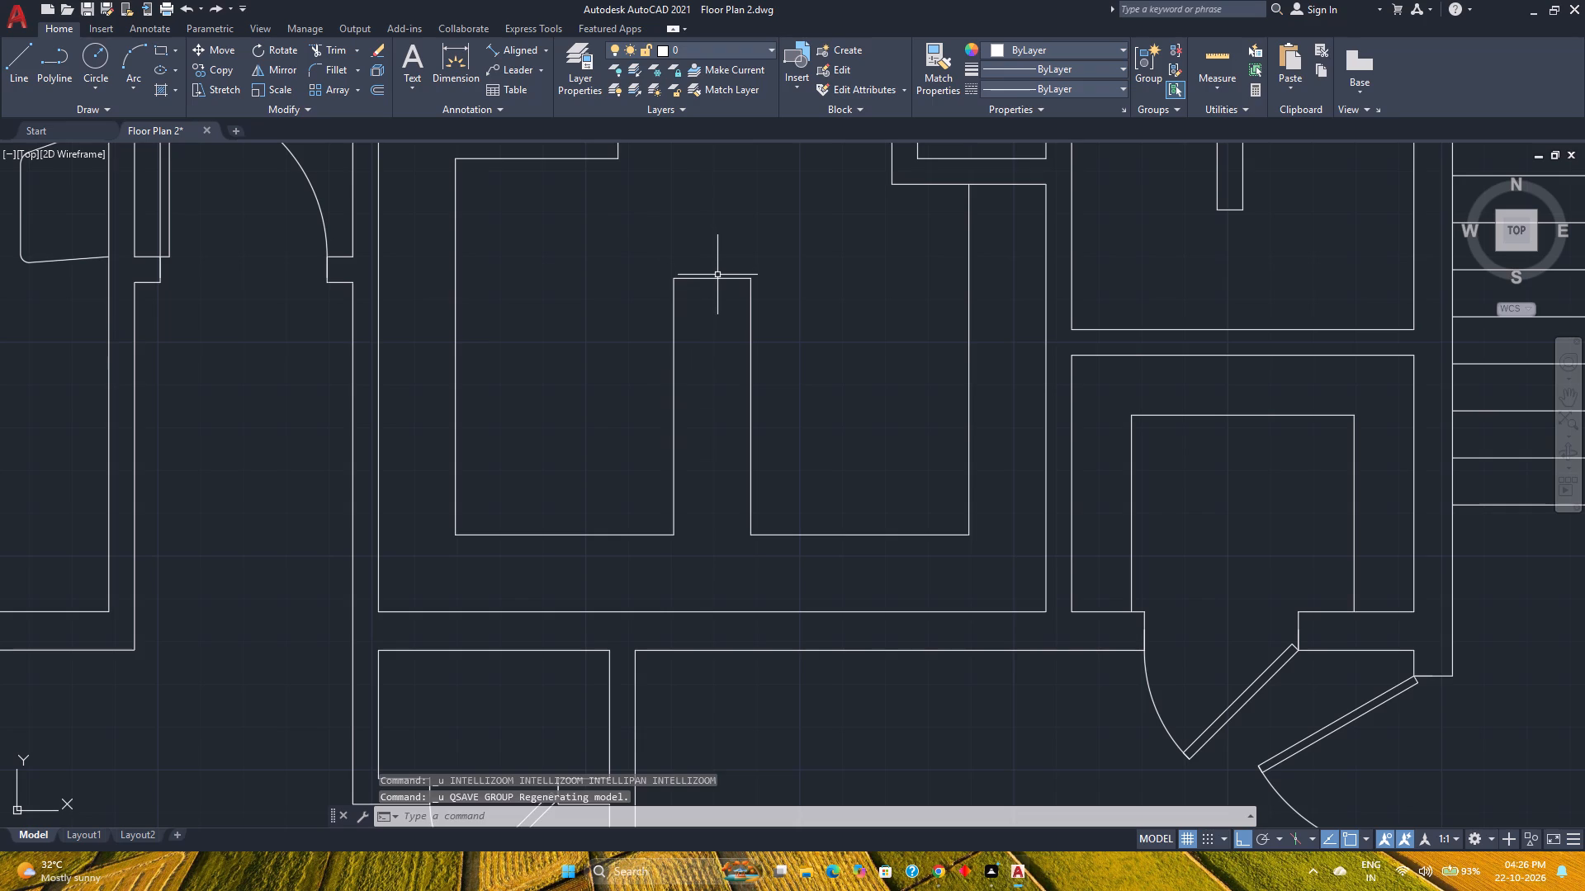
Move the central unit's short top line 1' straight down.
{"action": "left_click", "coordinate": [717, 276]}
{"action": "key", "text": "m"}
{"action": "key", "text": "Return"}
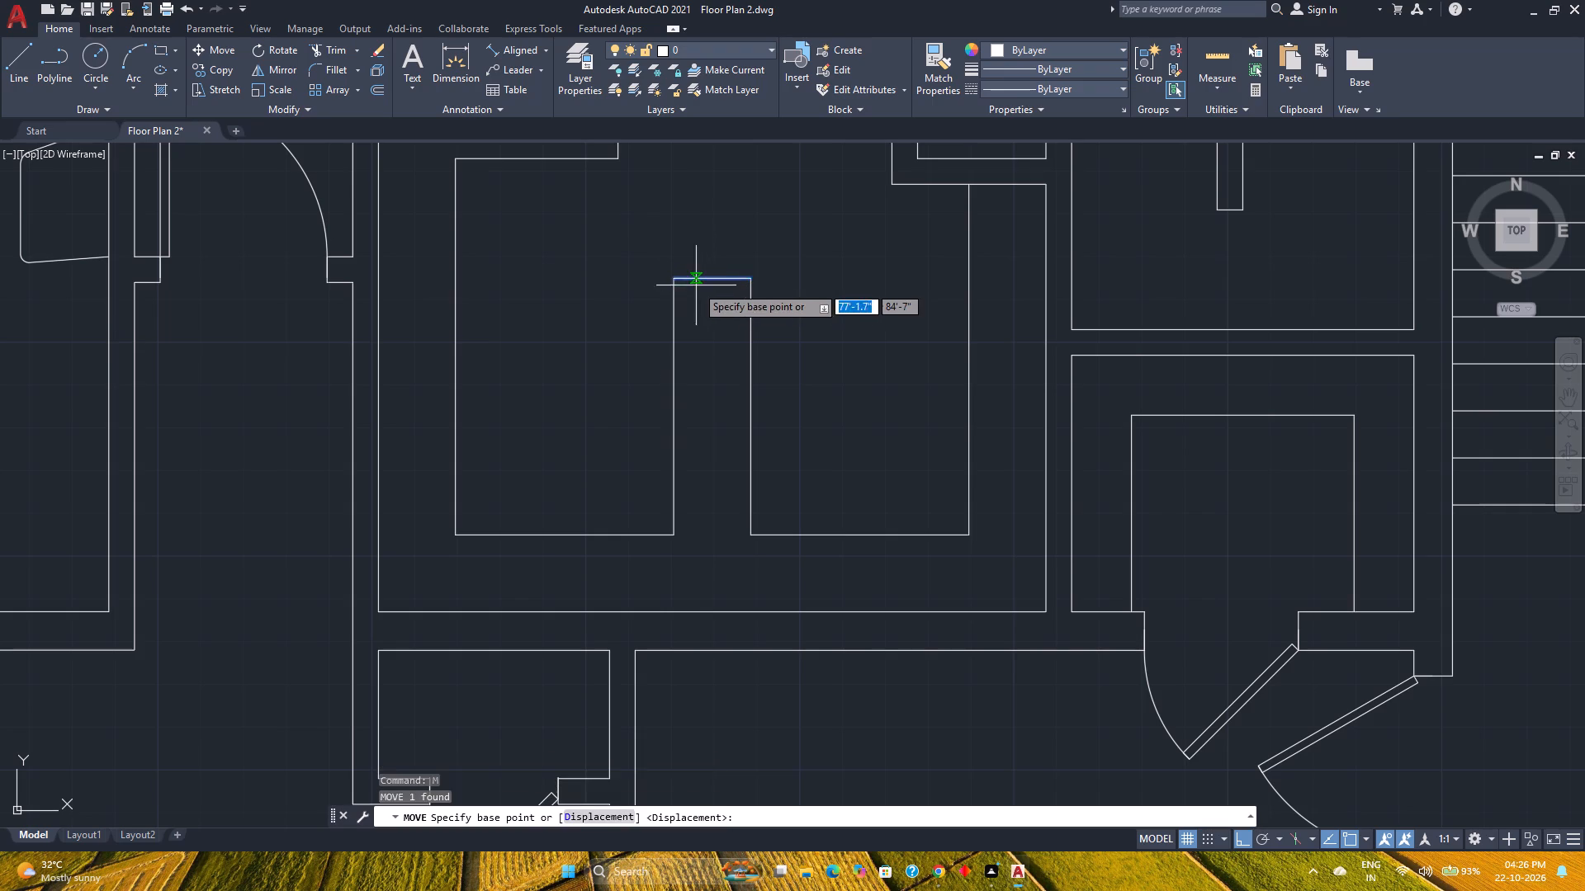
{"action": "scroll", "coordinate": [696, 285], "scroll_direction": "up", "scroll_amount": 2}
{"action": "left_click", "coordinate": [726, 272]}
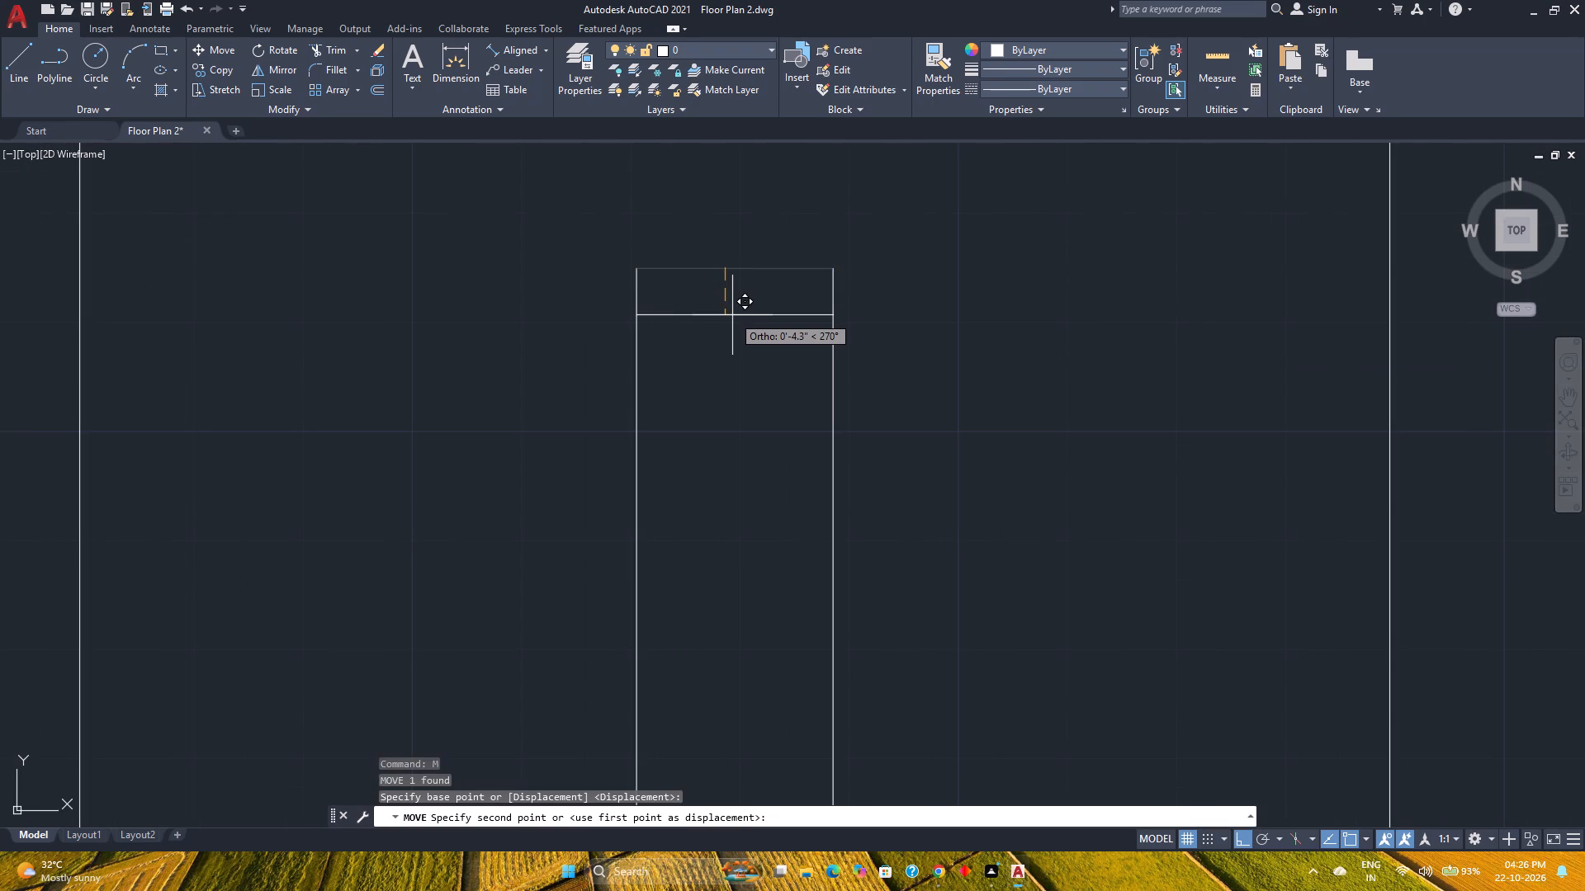
{"action": "type", "text": "1'"}
{"action": "key", "text": "Return"}
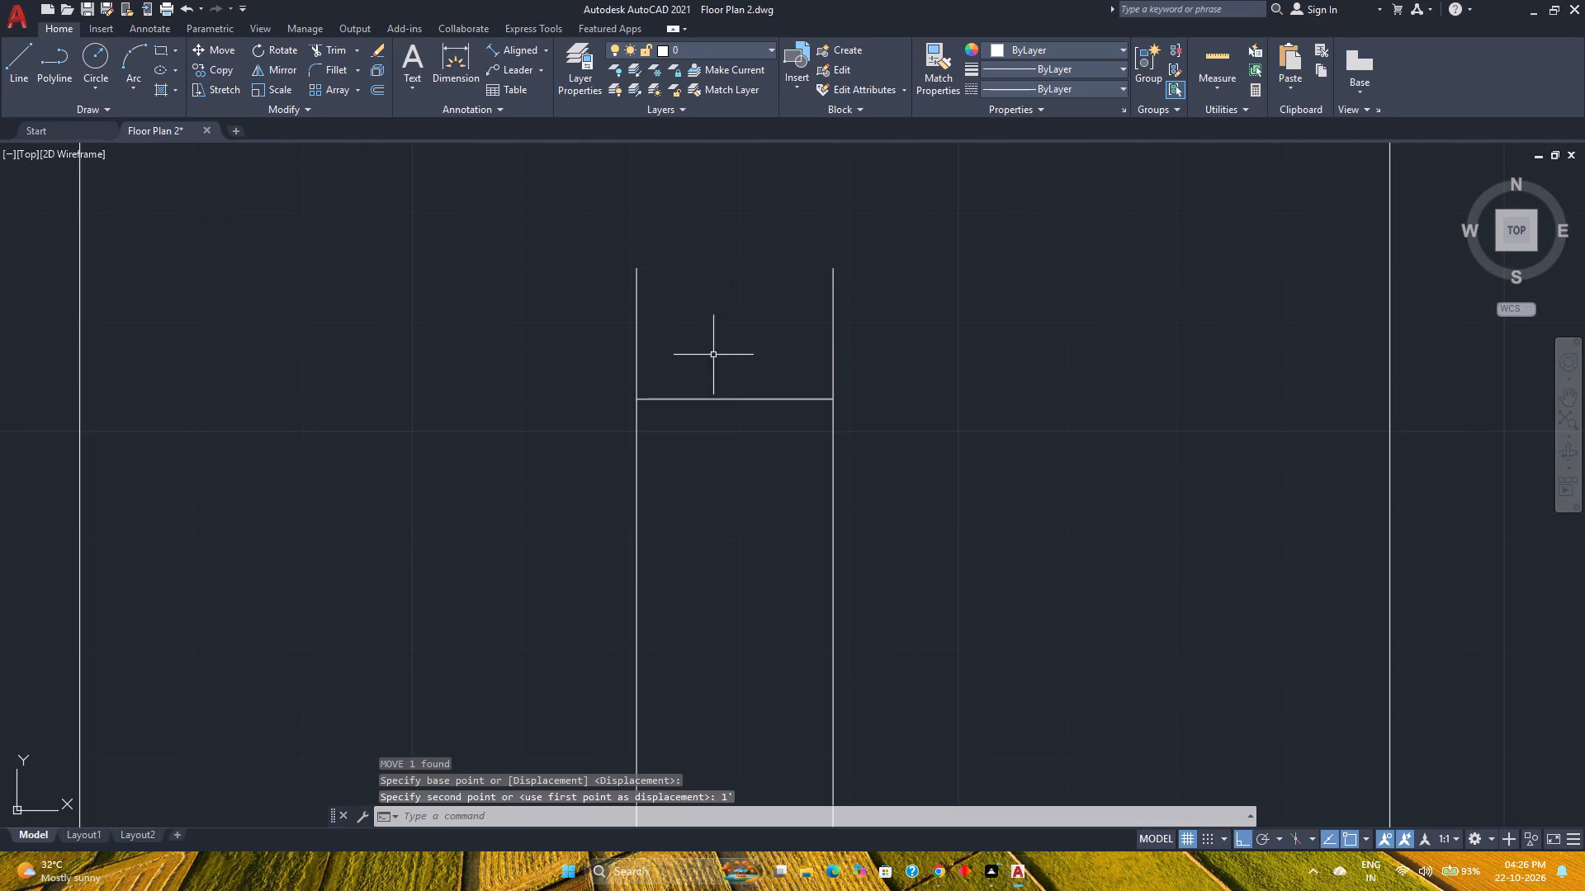
Offset each of the central unit's vertical side lines 3" toward the inside.
{"action": "middle_click_drag", "start_coordinate": [700, 400], "coordinate": [641, 271]}
{"action": "scroll", "coordinate": [641, 271], "scroll_direction": "down", "scroll_amount": 2}
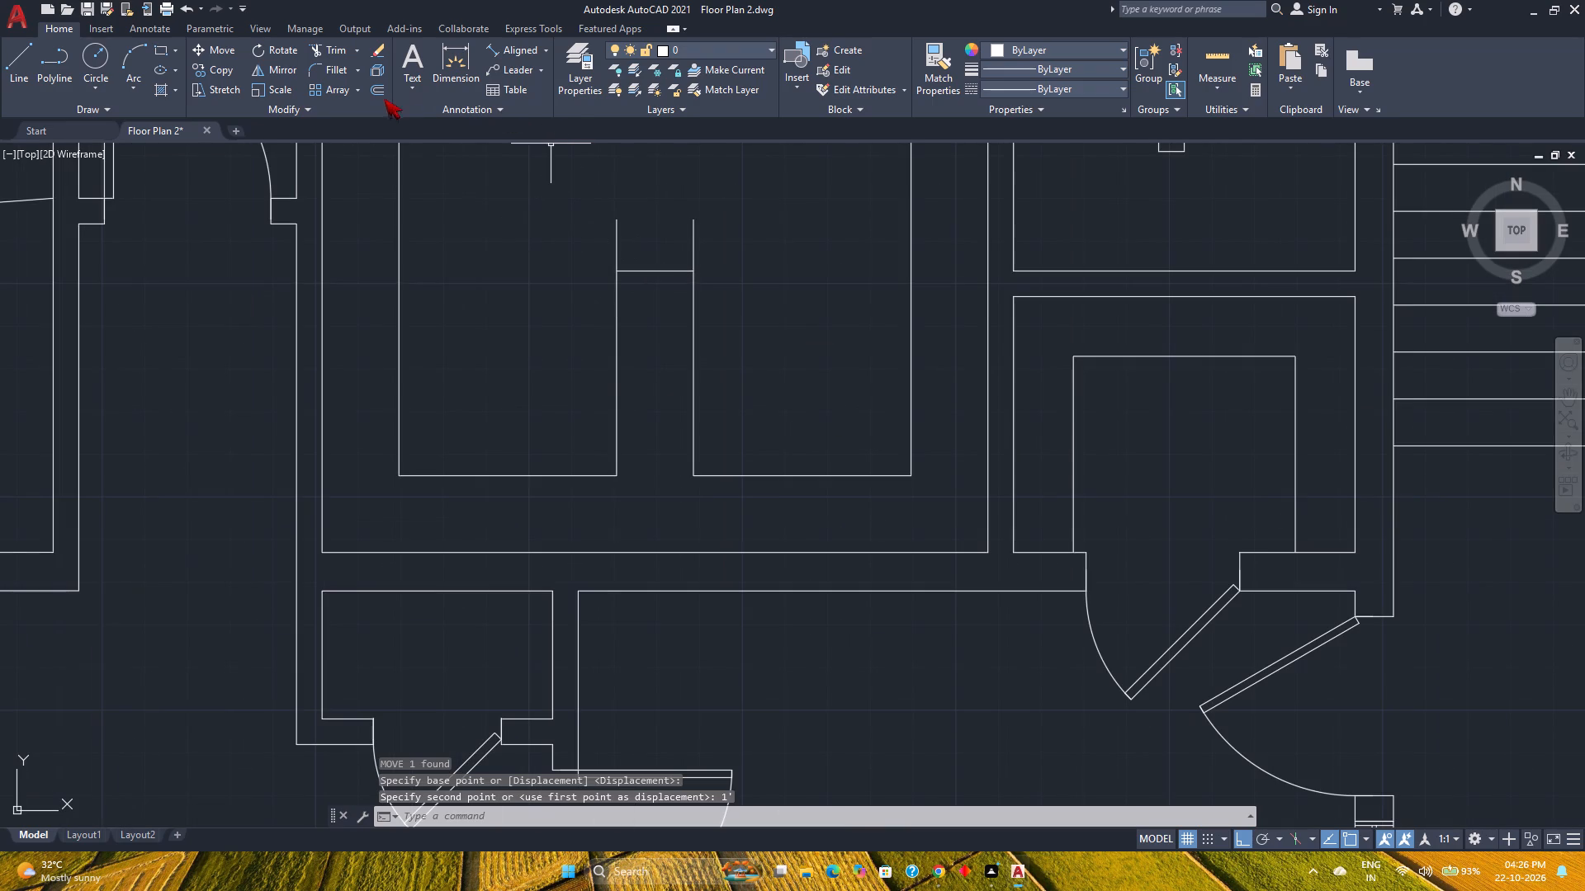
{"action": "left_click", "coordinate": [374, 94]}
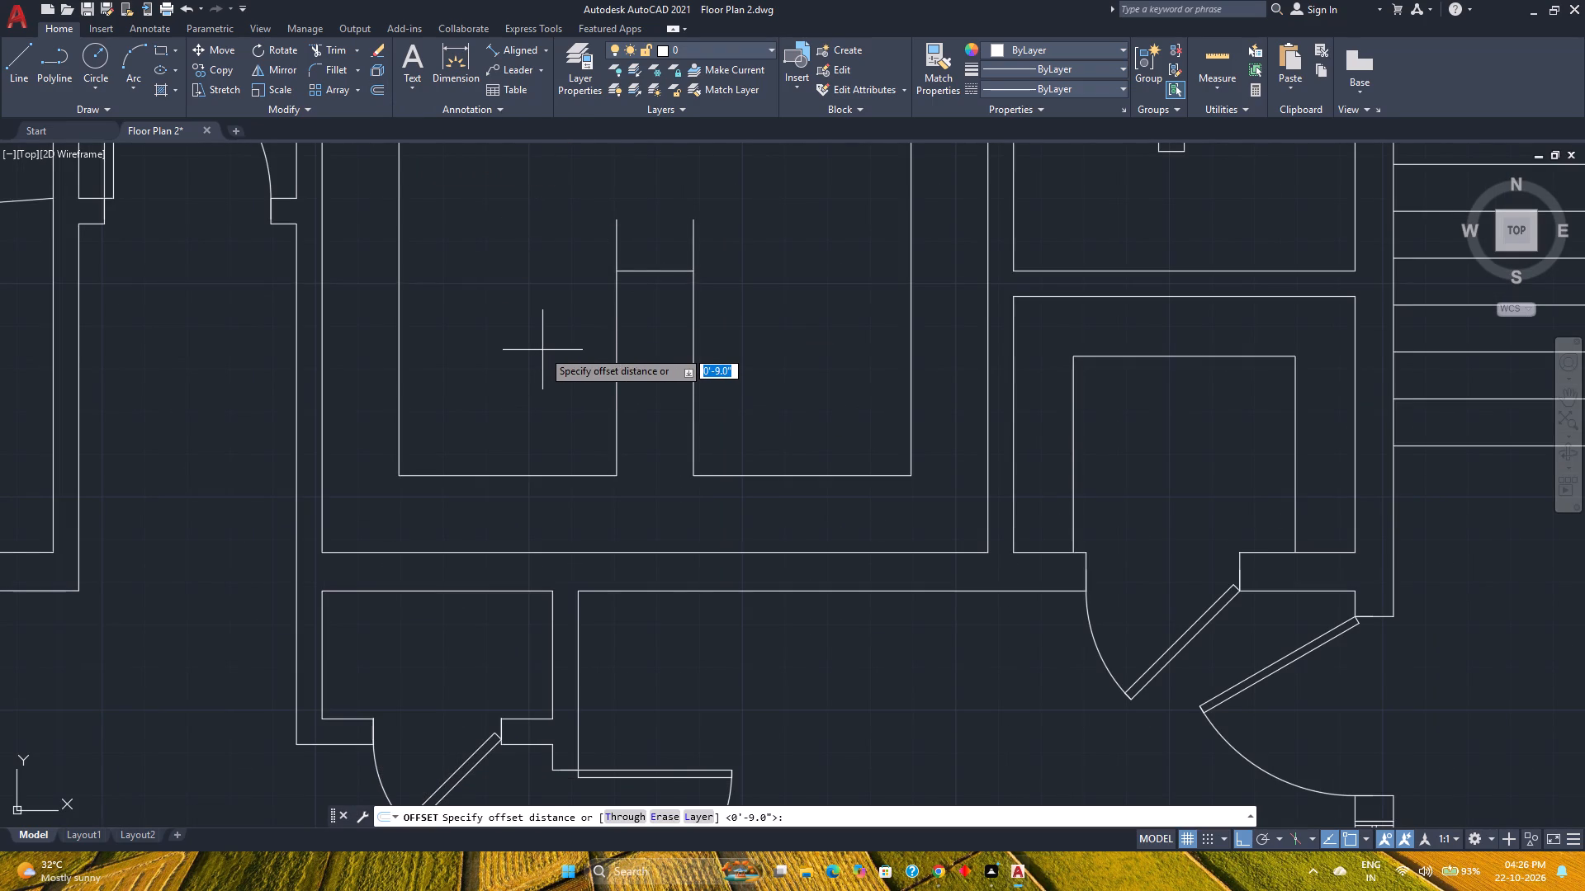
{"action": "key", "text": "3"}
{"action": "key", "text": "Return"}
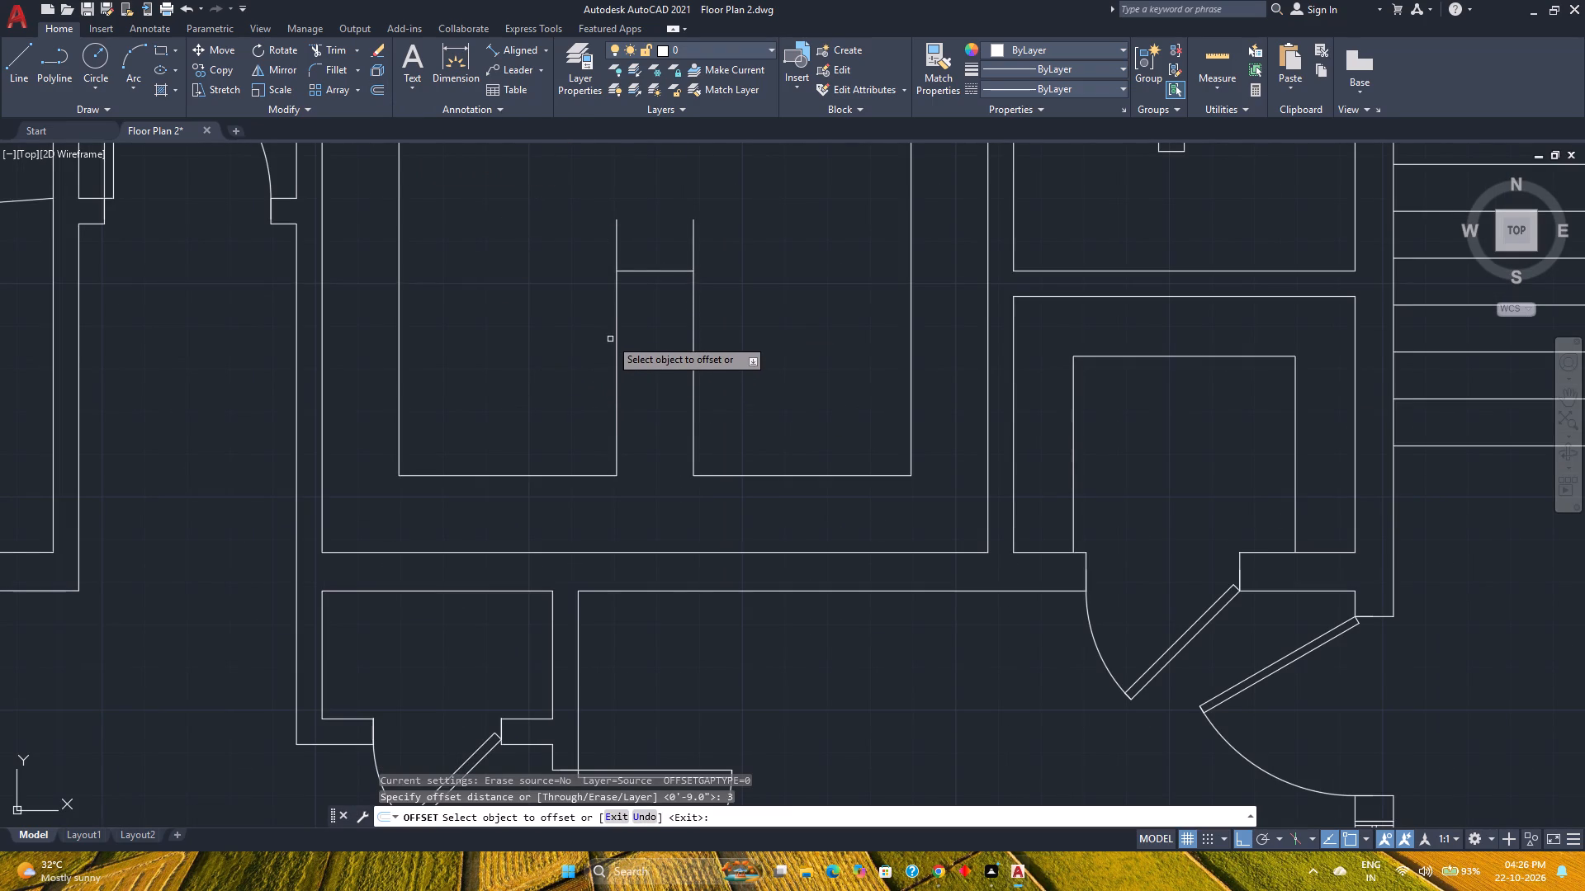
{"action": "left_click", "coordinate": [617, 330]}
{"action": "left_click", "coordinate": [703, 317]}
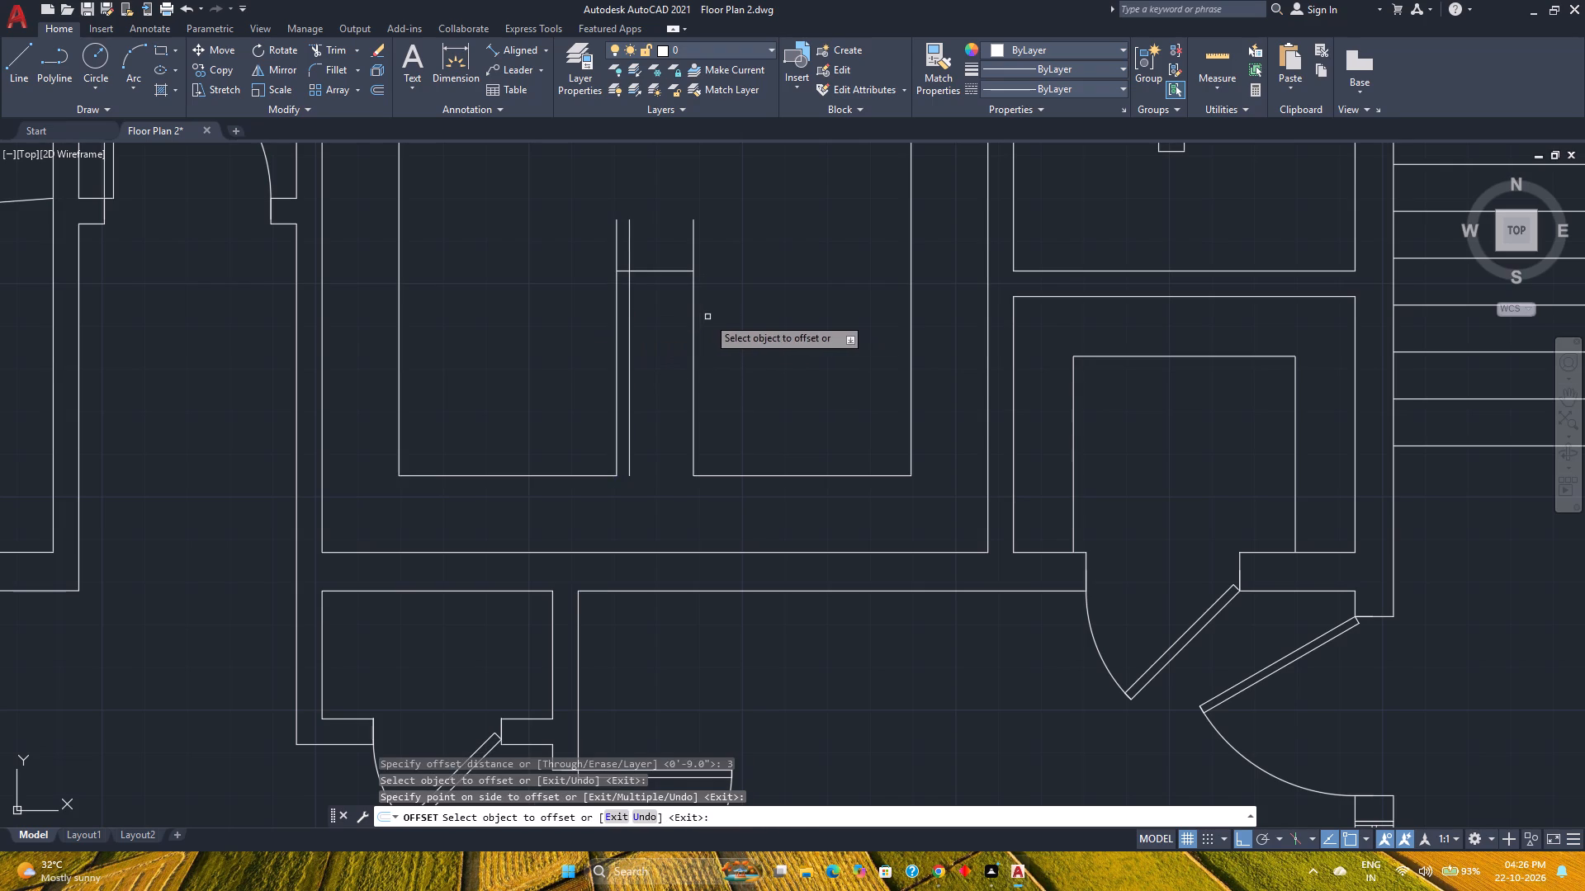
{"action": "left_click", "coordinate": [695, 326]}
{"action": "left_click", "coordinate": [654, 331]}
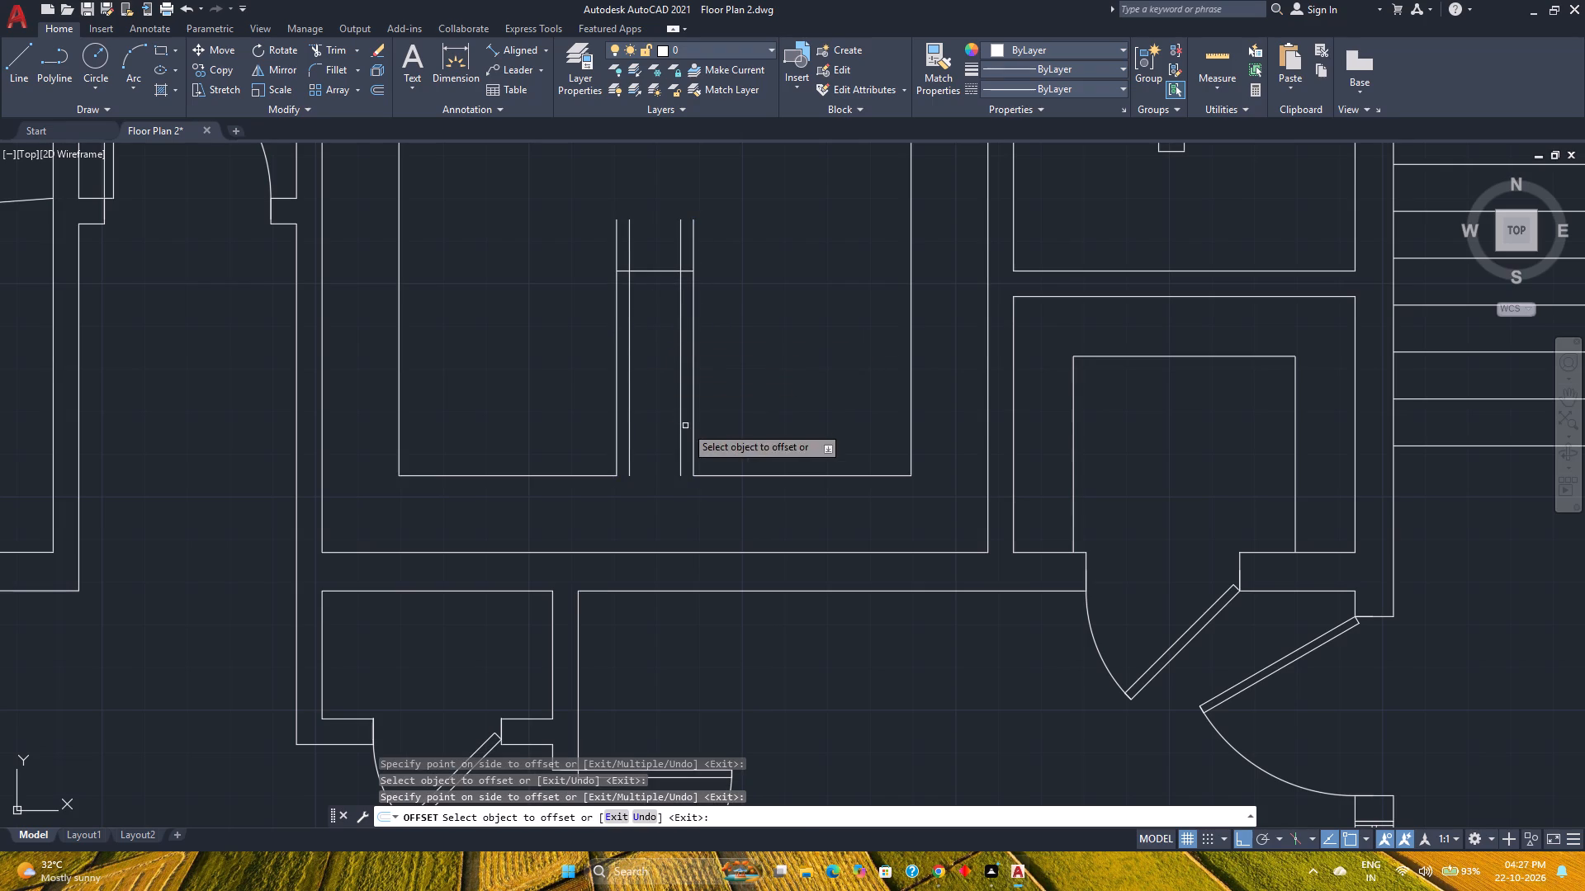
{"action": "key", "text": "Escape"}
Fillet the two inner vertical lines to the outline's lower edges and to the short top line, using the Multiple option.
{"action": "left_click", "coordinate": [317, 70]}
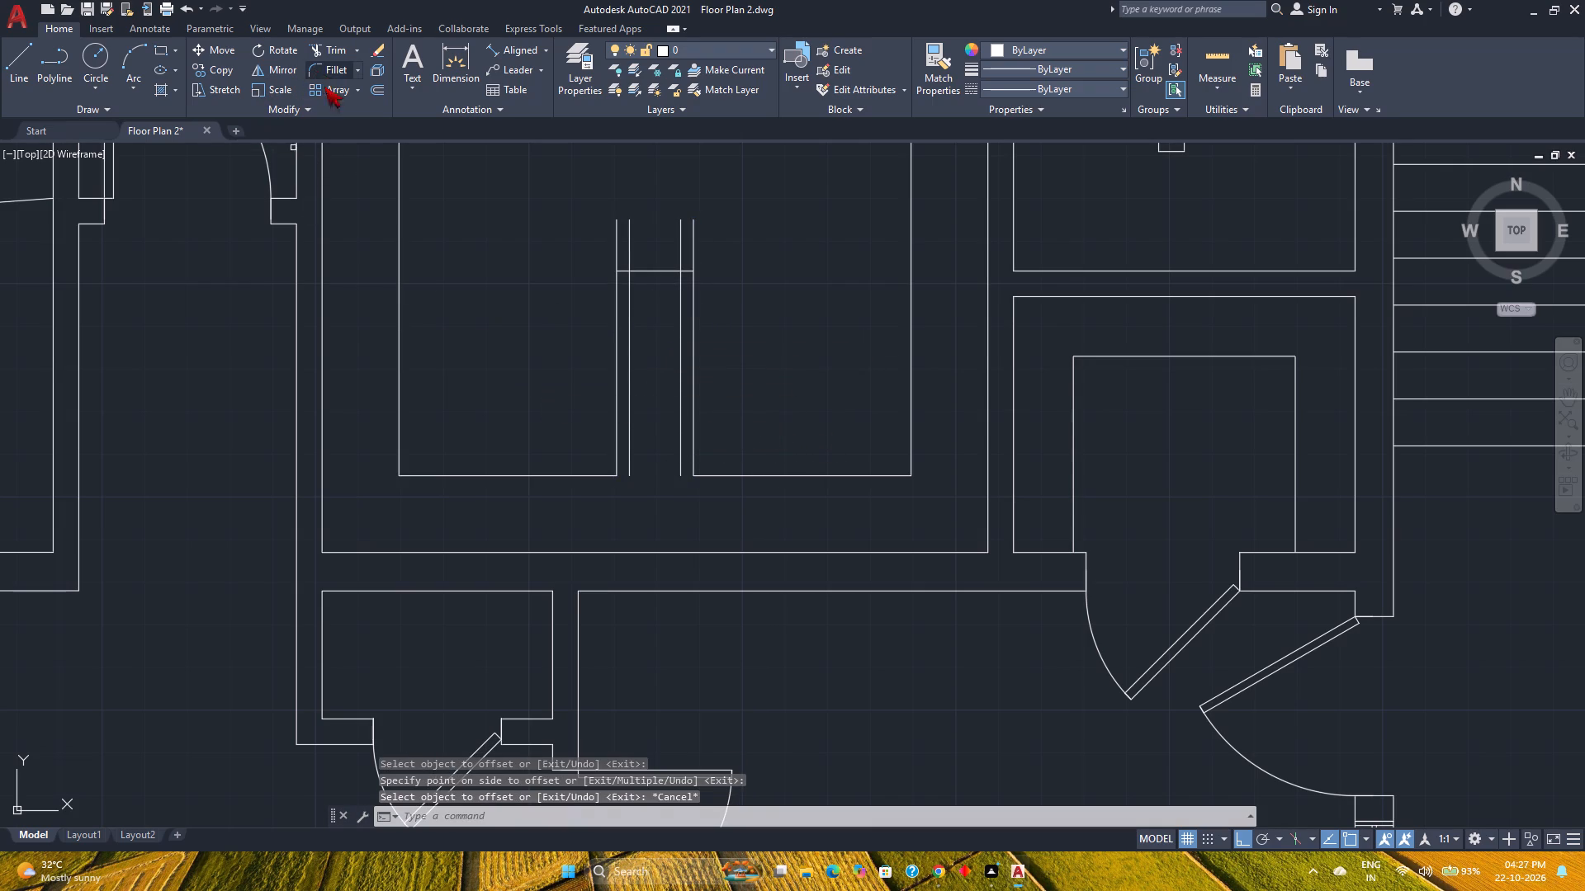
{"action": "left_click", "coordinate": [743, 812]}
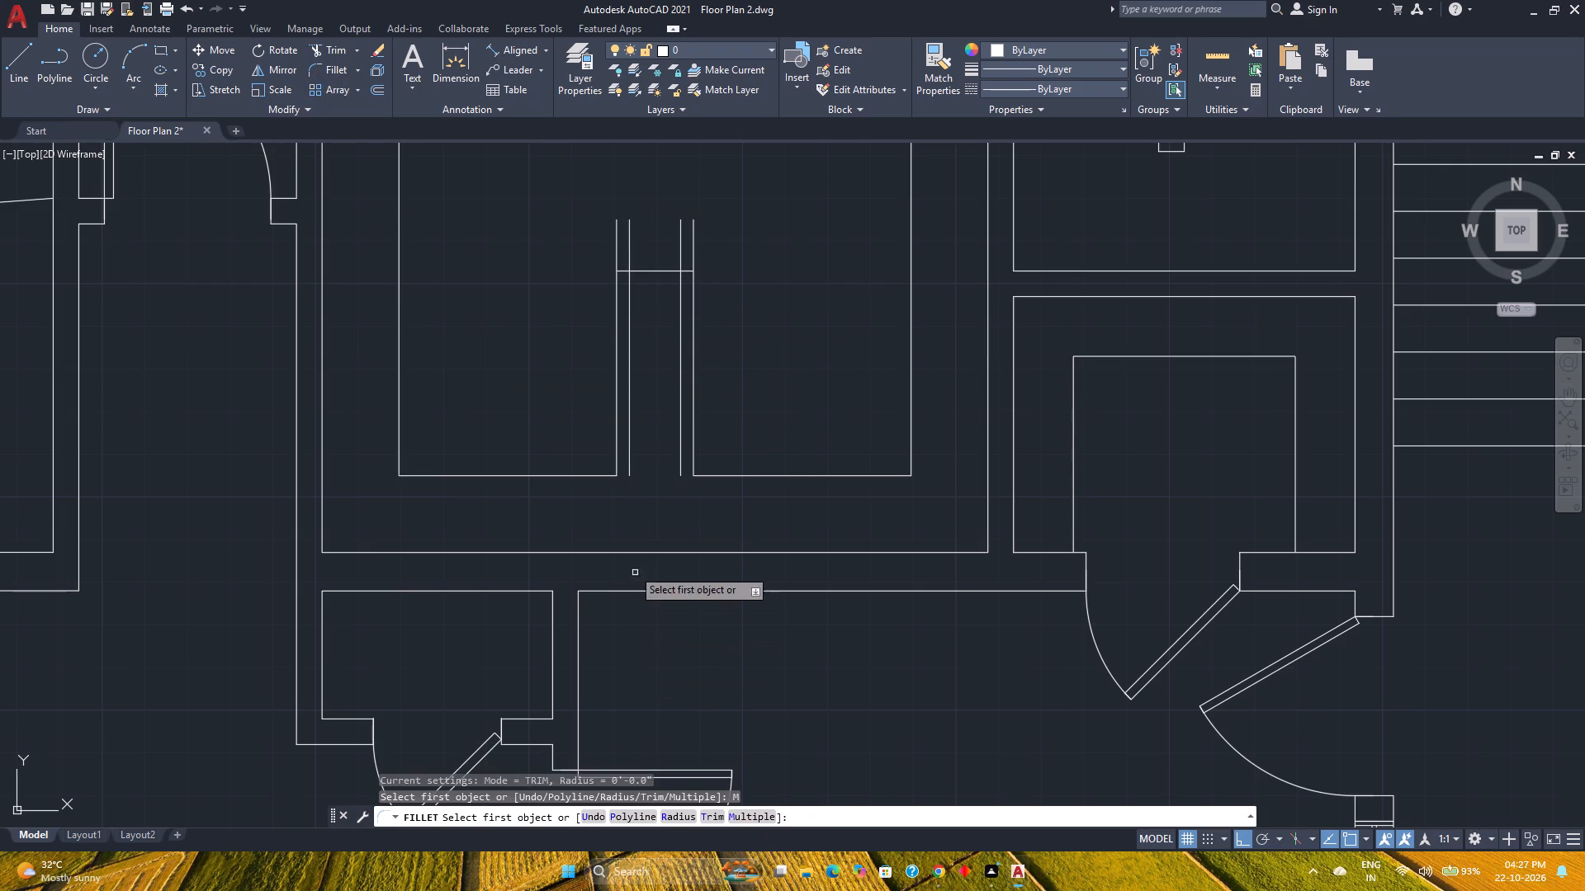
{"action": "left_click", "coordinate": [596, 474]}
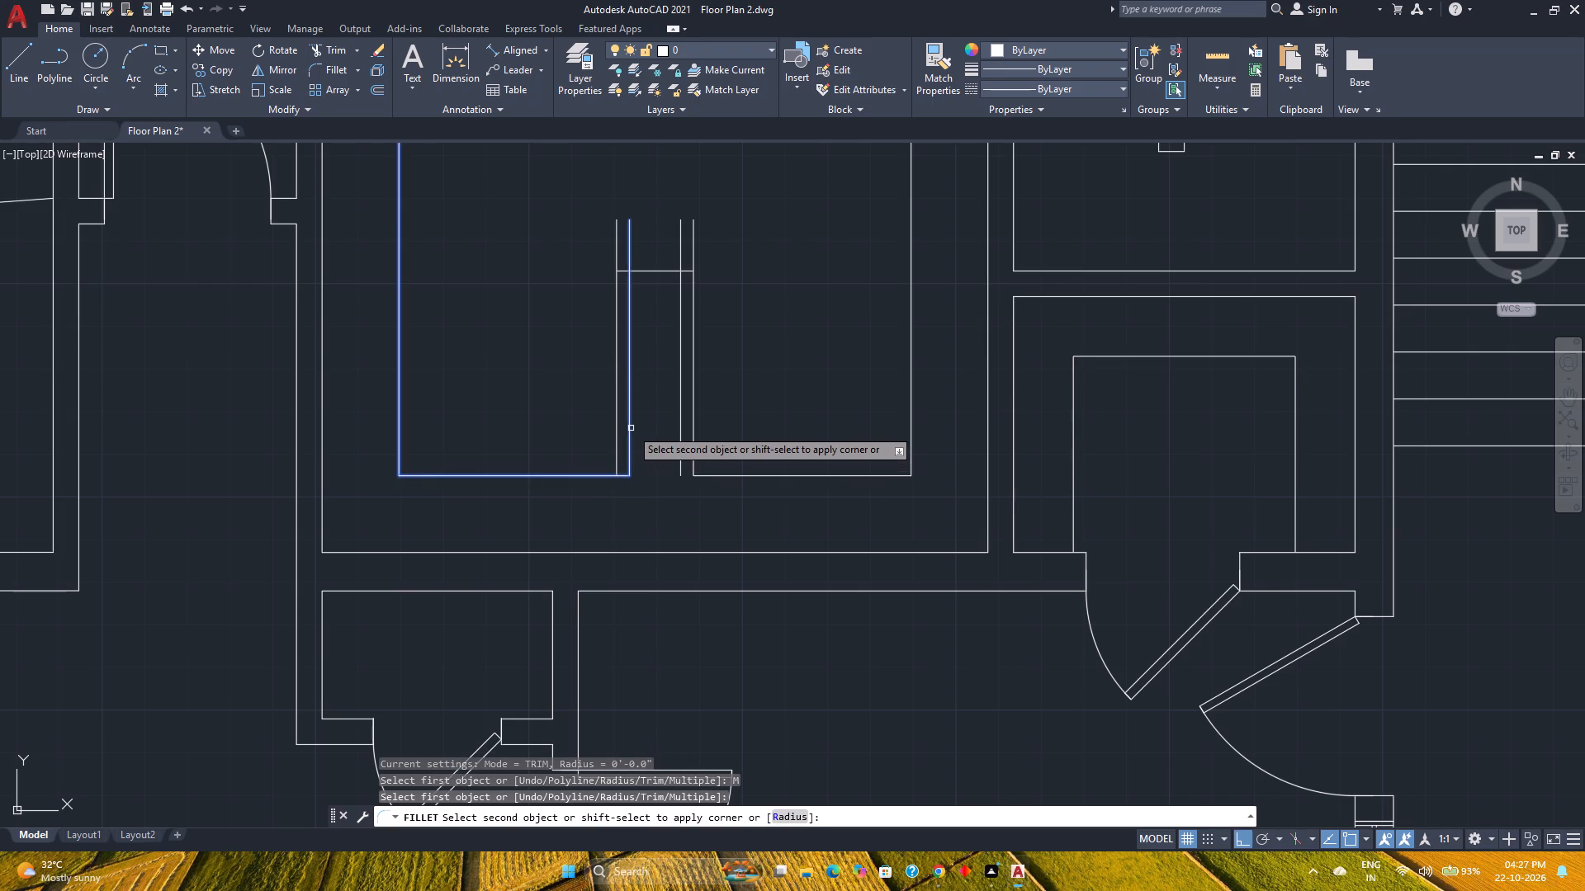
{"action": "left_click", "coordinate": [631, 428]}
{"action": "left_click", "coordinate": [677, 416]}
{"action": "left_click", "coordinate": [681, 412]}
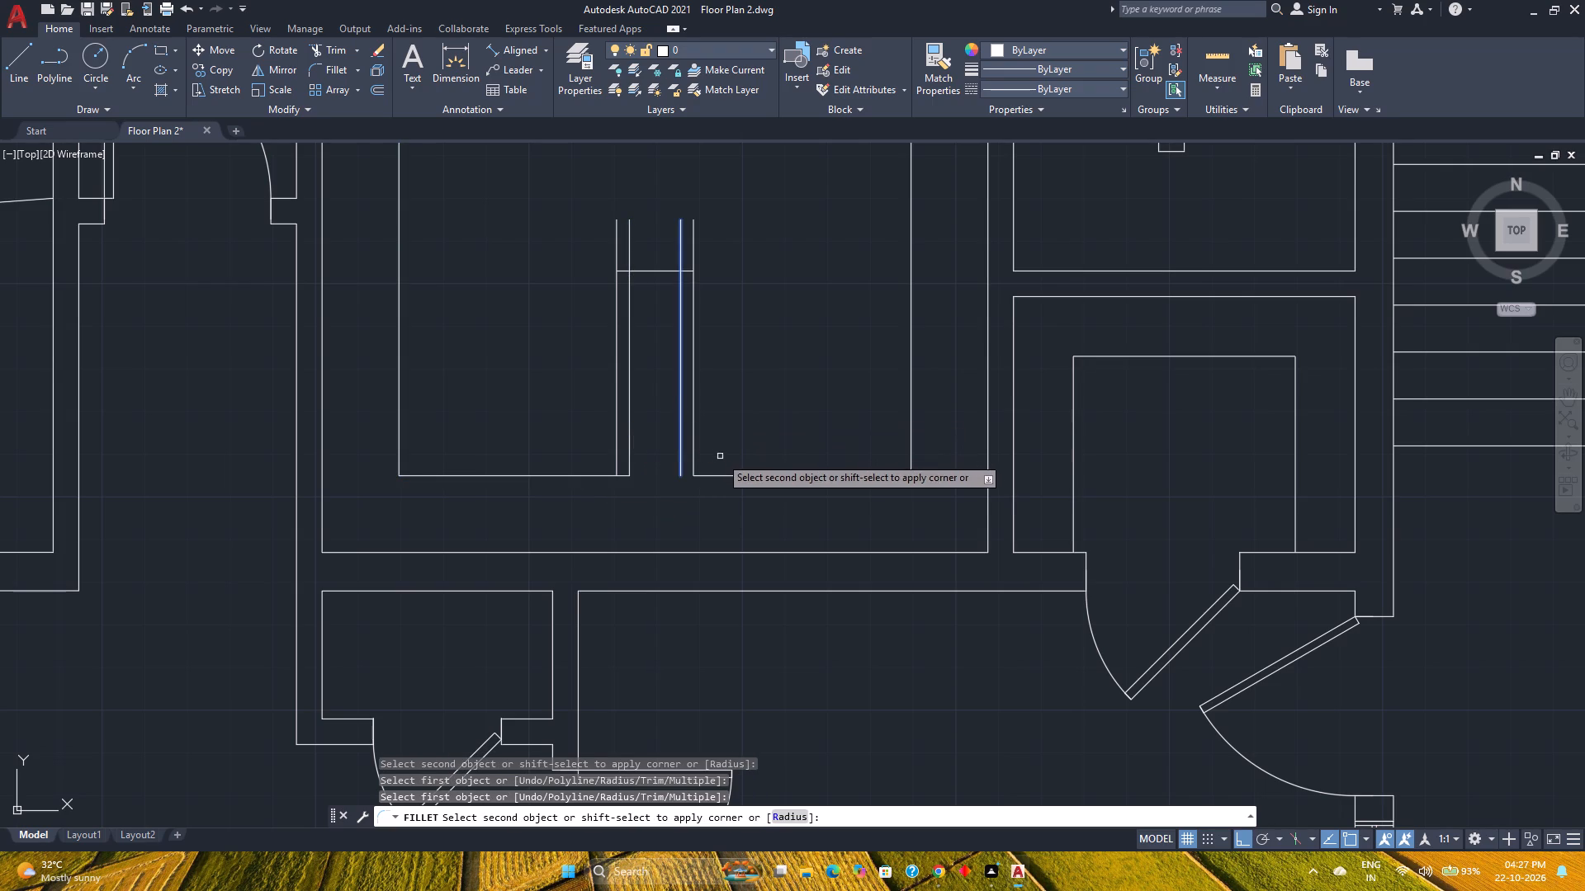
{"action": "left_click", "coordinate": [728, 474]}
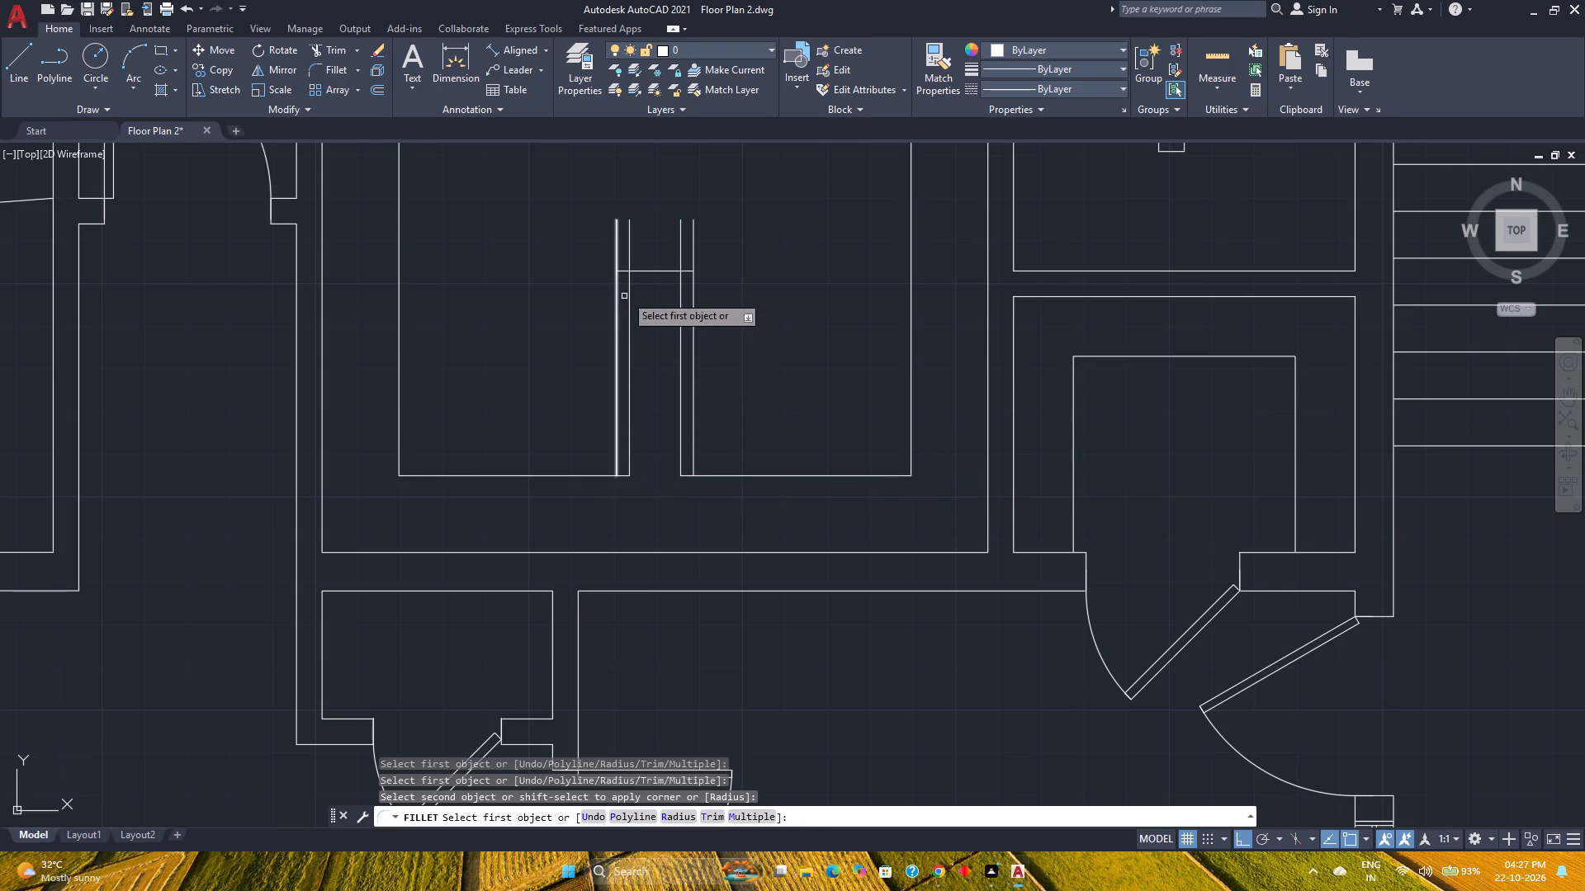
{"action": "left_click", "coordinate": [631, 287]}
{"action": "left_click", "coordinate": [643, 271]}
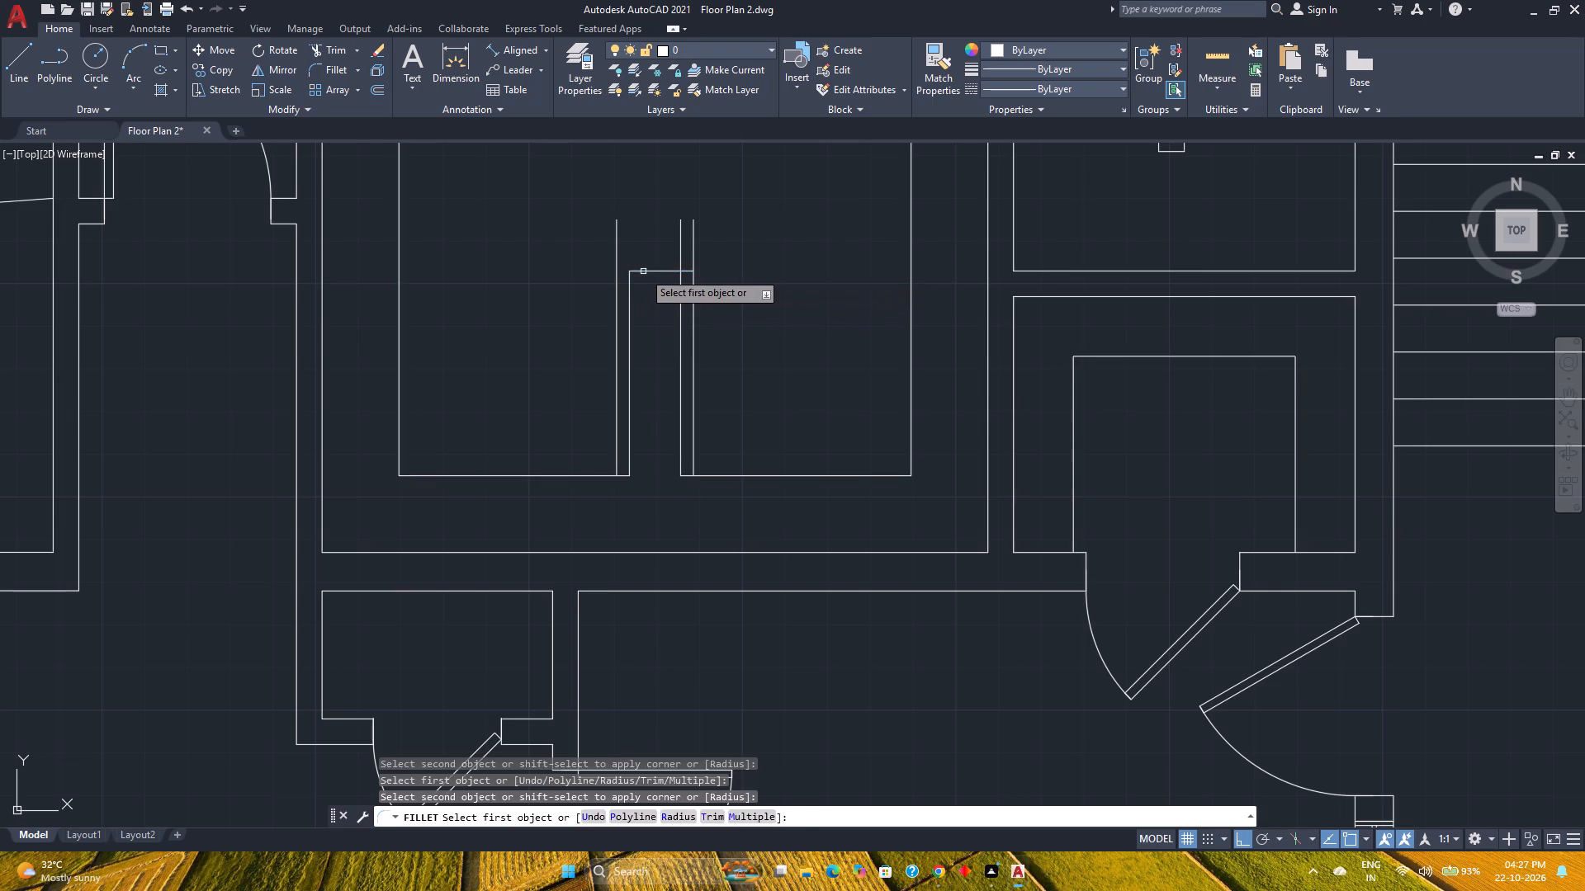
{"action": "left_click", "coordinate": [659, 271]}
{"action": "left_click", "coordinate": [680, 283]}
{"action": "key", "text": "Escape"}
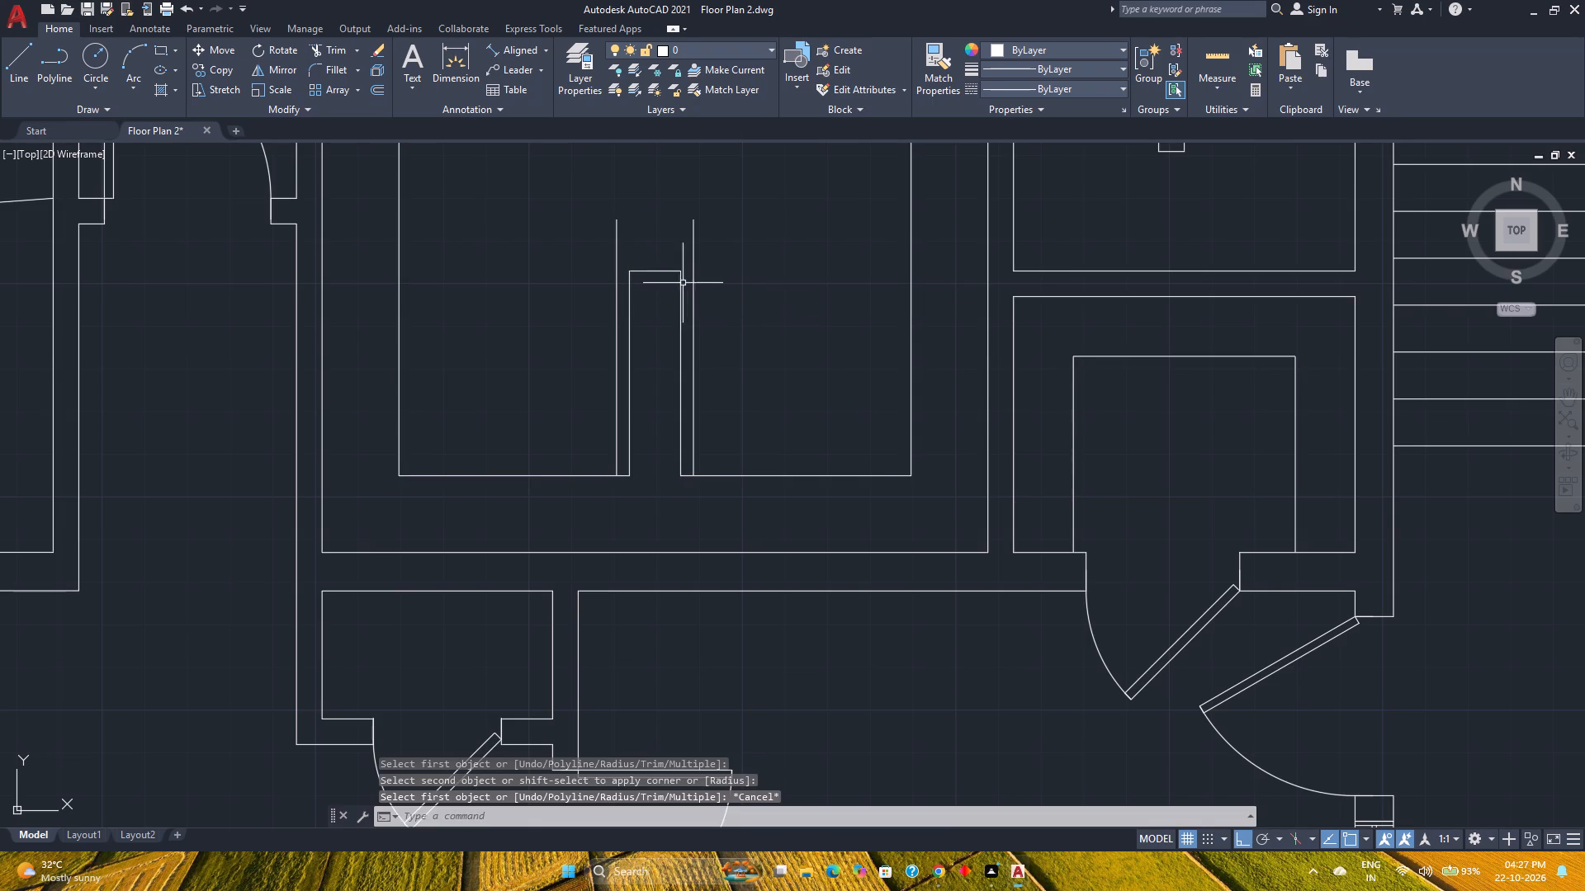
Delete the two outer vertical lines of the central unit, and save the drawing.
{"action": "left_click", "coordinate": [719, 255]}
{"action": "left_click", "coordinate": [575, 230]}
{"action": "scroll", "coordinate": [726, 284], "scroll_direction": "down", "scroll_amount": 1}
{"action": "middle_click_drag", "start_coordinate": [731, 284], "coordinate": [734, 351]}
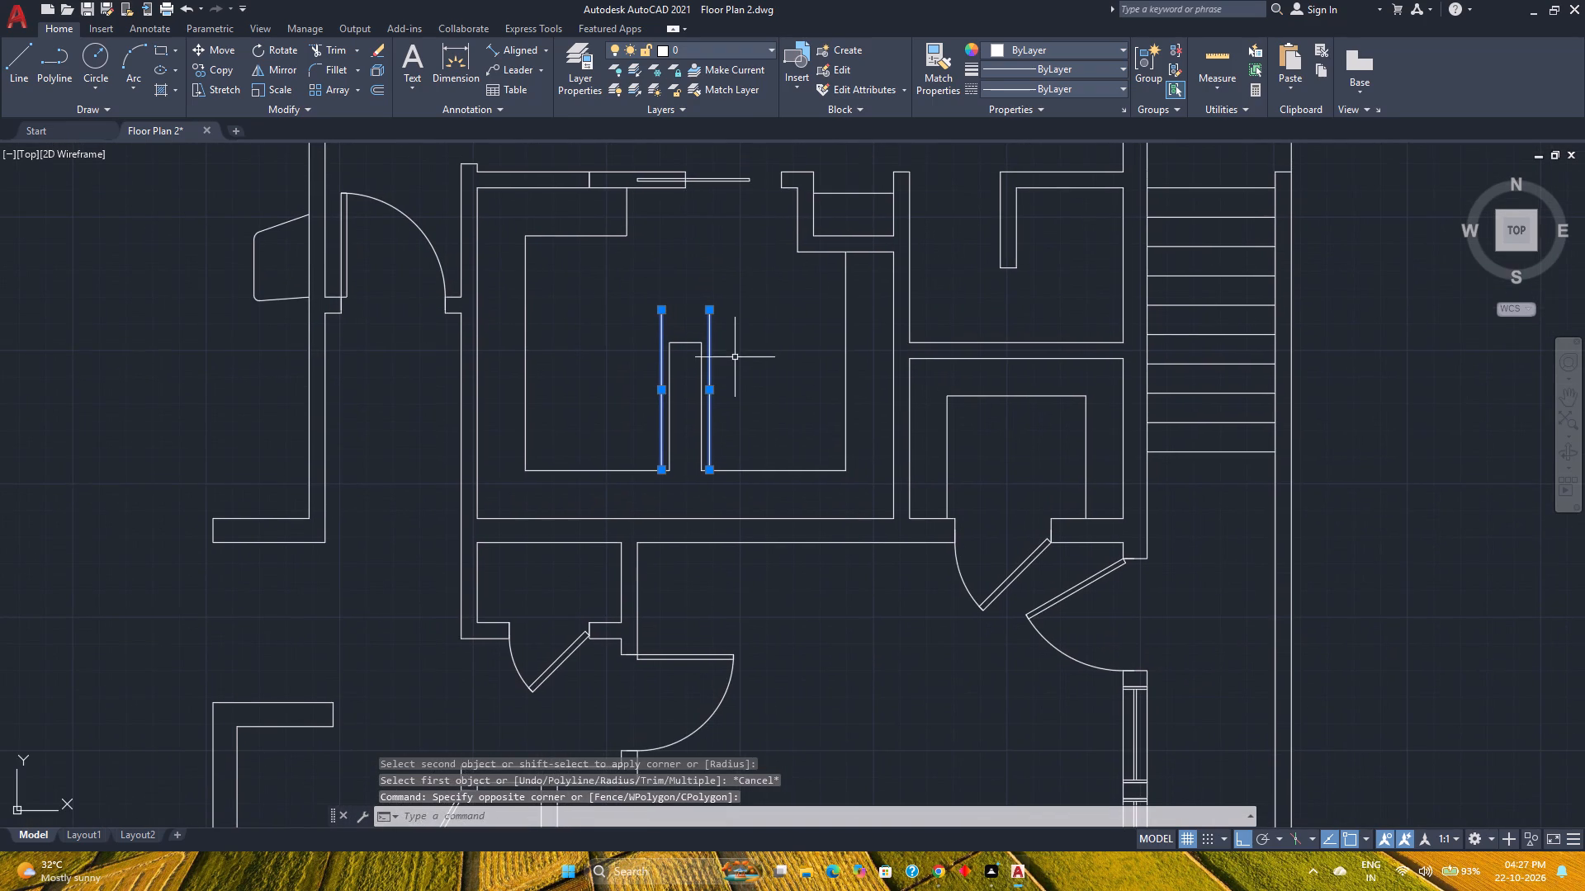
{"action": "key", "text": "Delete"}
{"action": "key", "text": "ctrl+s"}
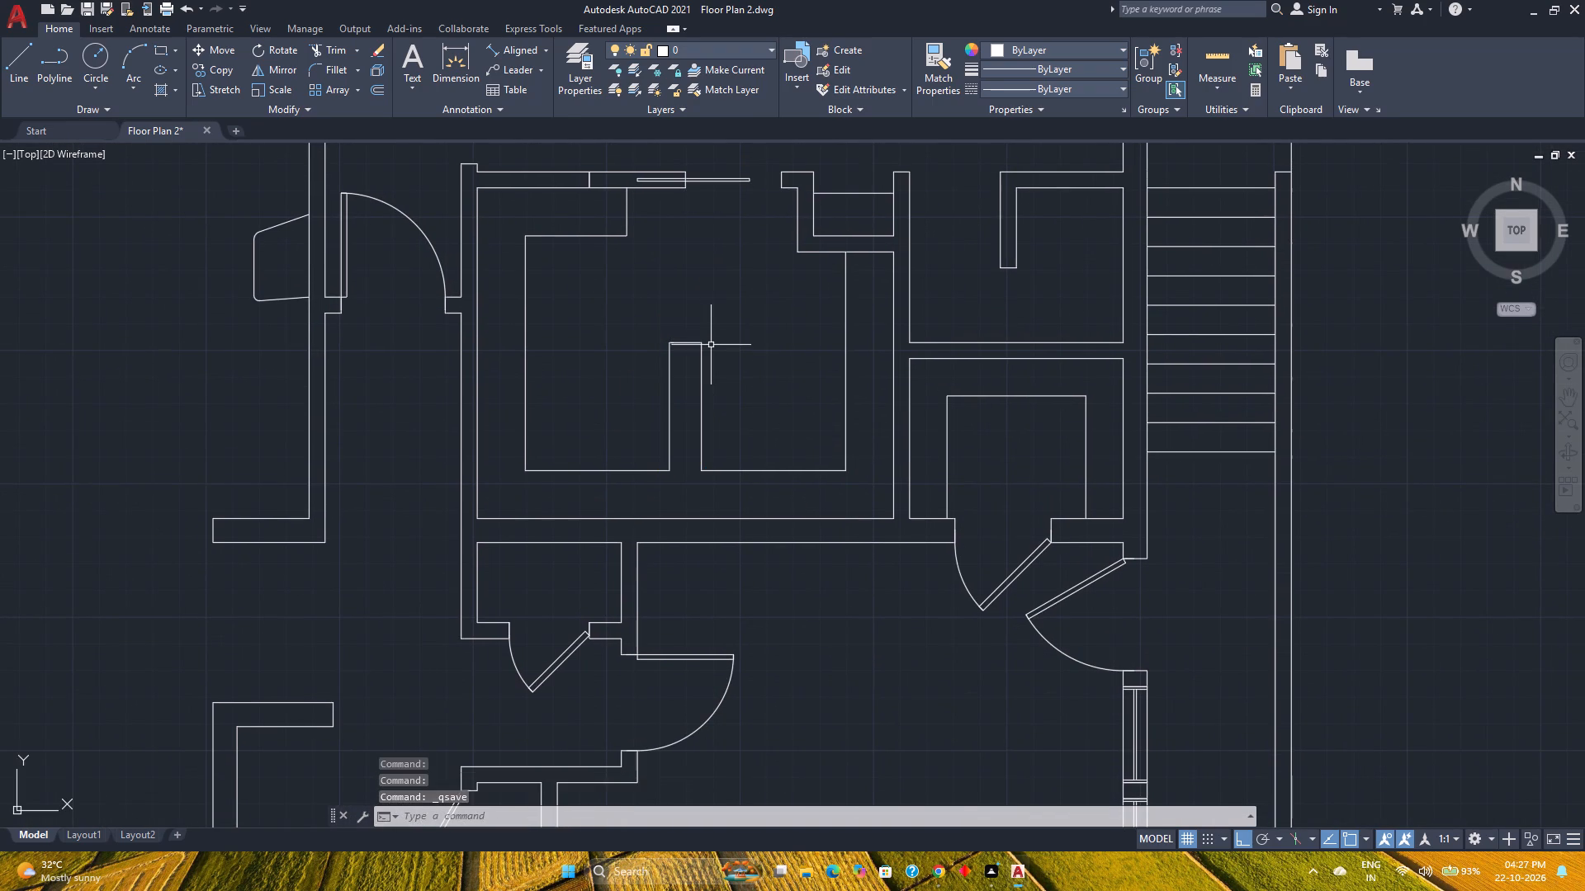
Copy the small closet's door from its hinge corner to the right end of the niche's upper line.
{"action": "scroll", "coordinate": [719, 350], "scroll_direction": "down", "scroll_amount": 2}
{"action": "middle_click_drag", "start_coordinate": [710, 356], "coordinate": [570, 549]}
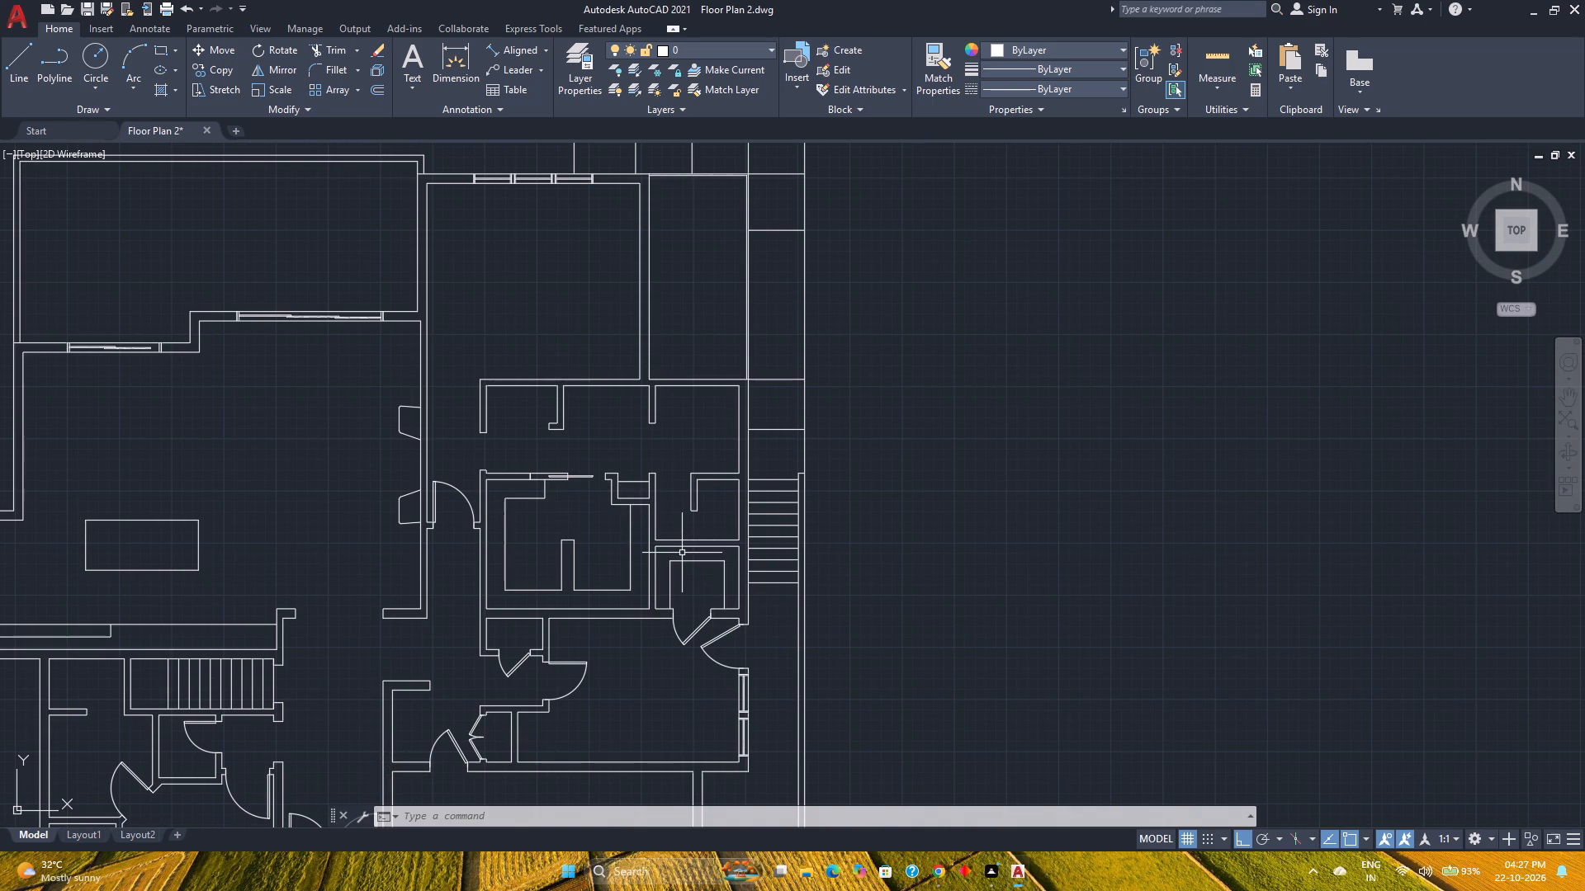
{"action": "scroll", "coordinate": [674, 568], "scroll_direction": "up", "scroll_amount": 2}
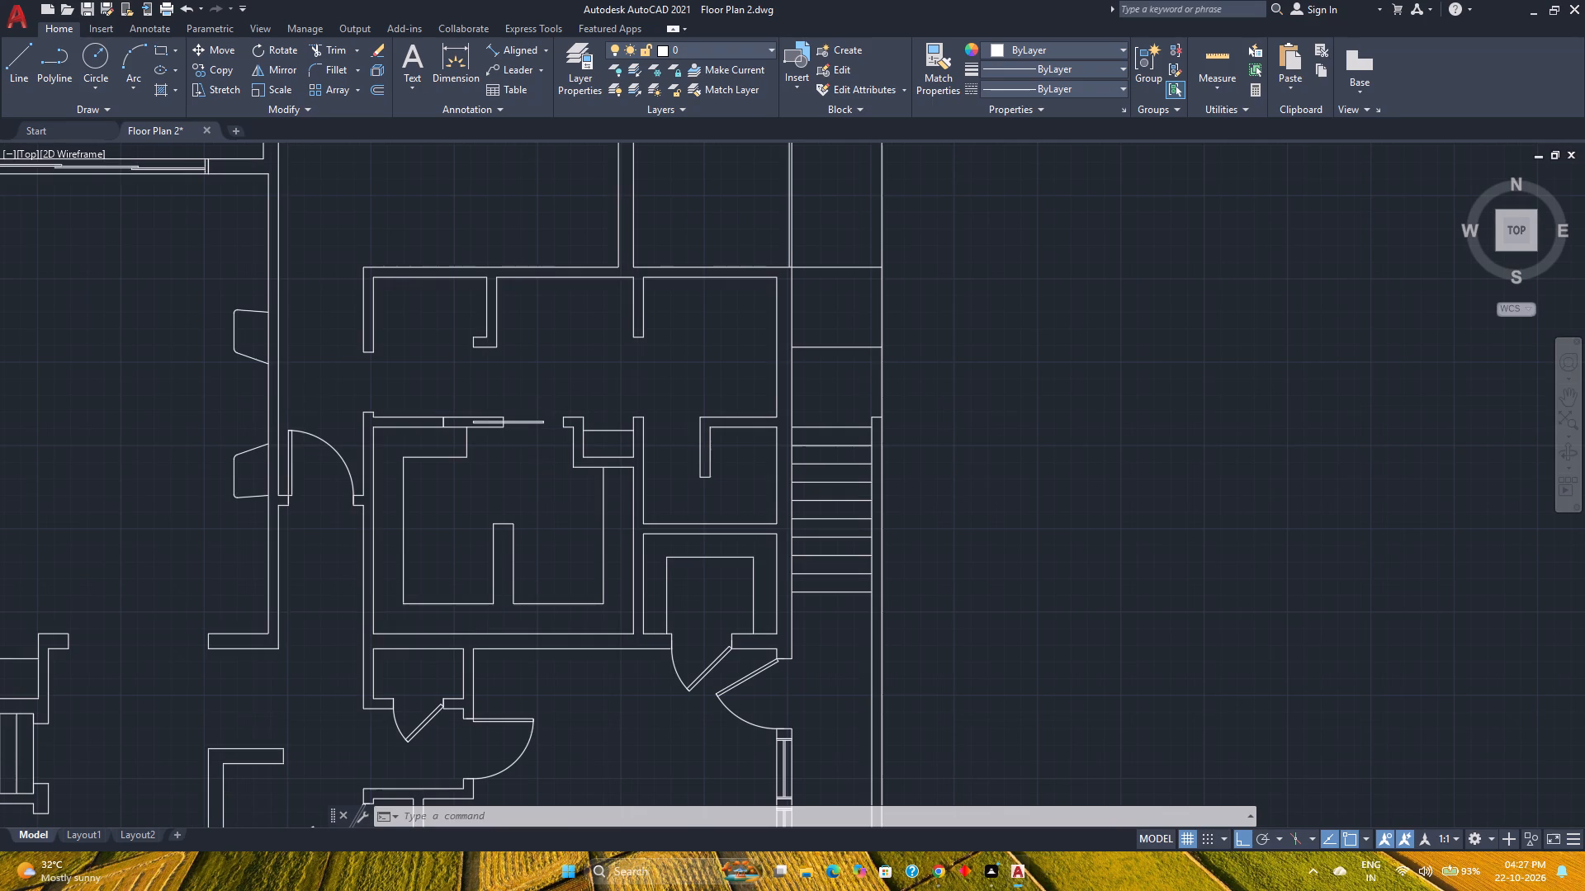
{"action": "scroll", "coordinate": [674, 568], "scroll_direction": "down", "scroll_amount": 1}
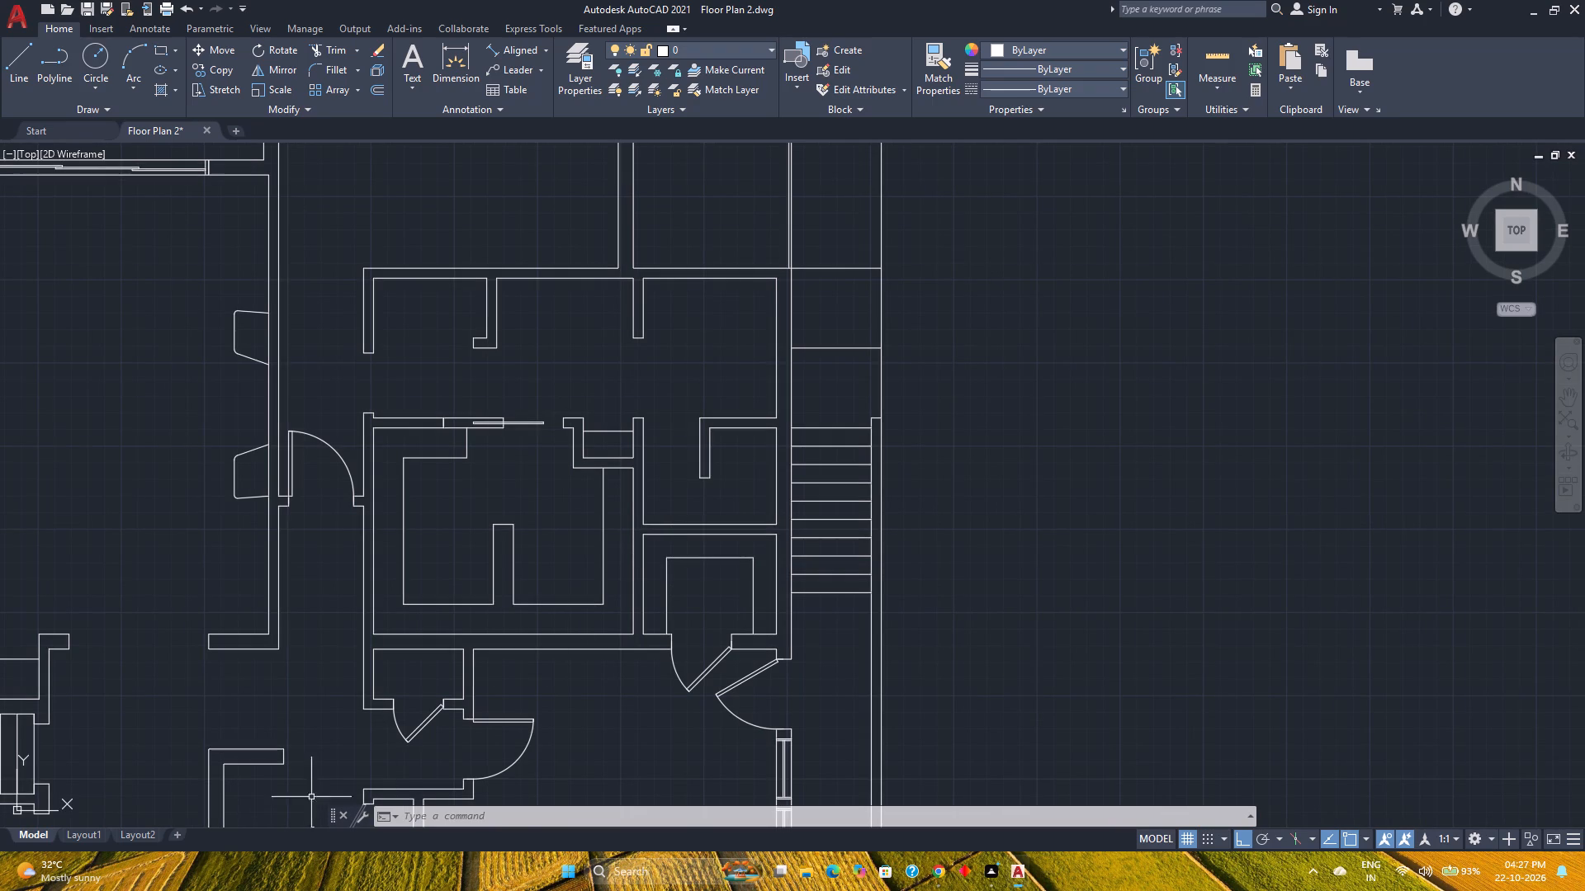
{"action": "left_click", "coordinate": [421, 734]}
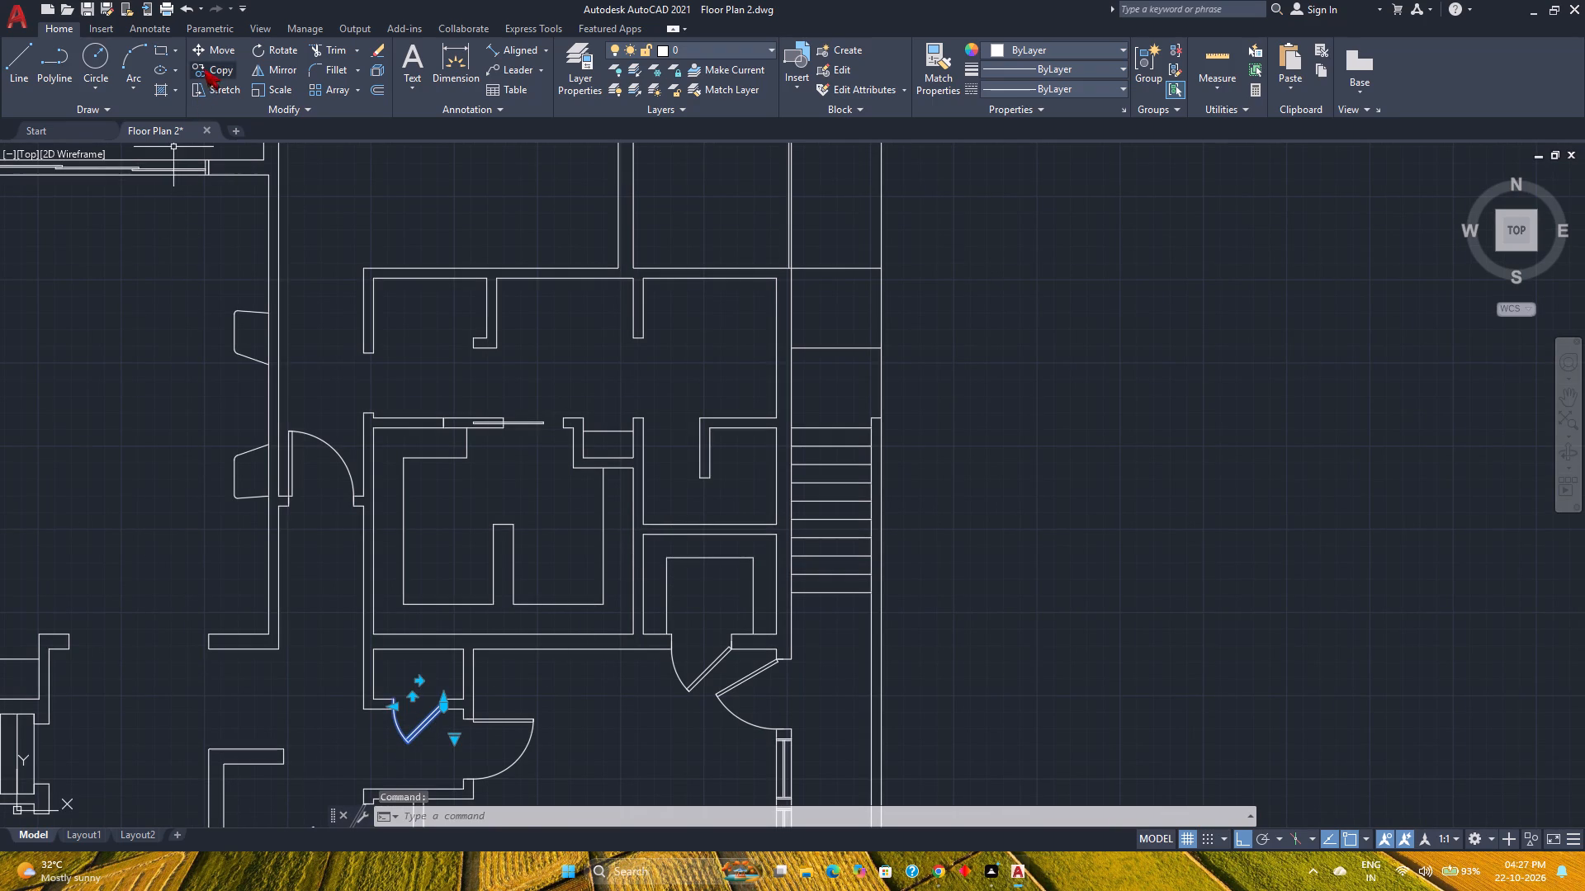
{"action": "left_click", "coordinate": [204, 68]}
{"action": "scroll", "coordinate": [433, 732], "scroll_direction": "up", "scroll_amount": 2}
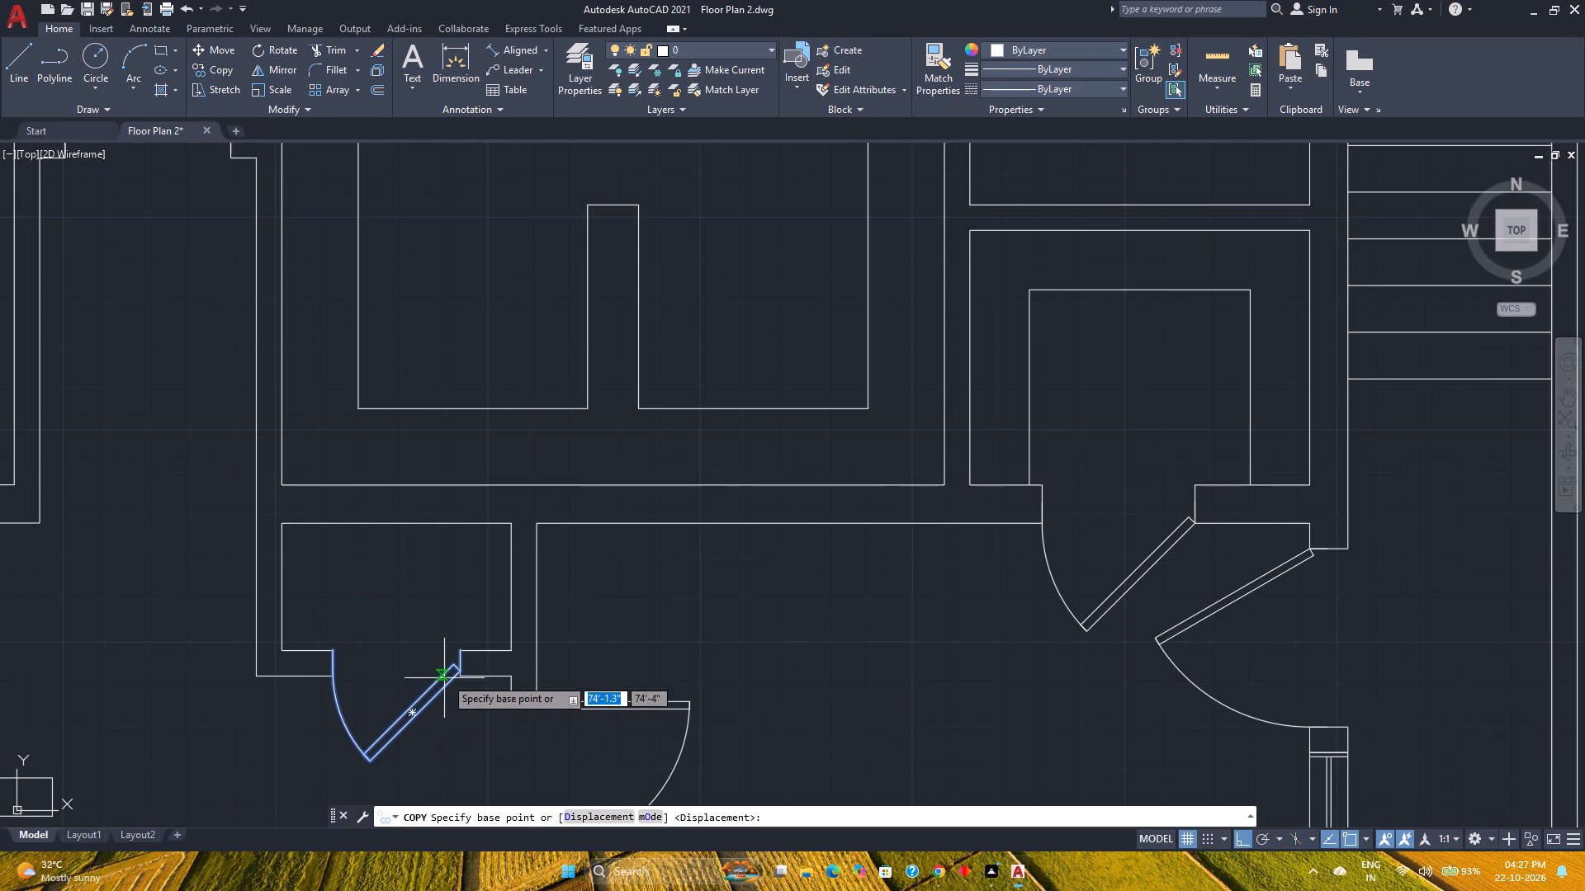
{"action": "scroll", "coordinate": [458, 675], "scroll_direction": "up", "scroll_amount": 3}
{"action": "left_click", "coordinate": [461, 672]}
{"action": "scroll", "coordinate": [461, 672], "scroll_direction": "down", "scroll_amount": 4}
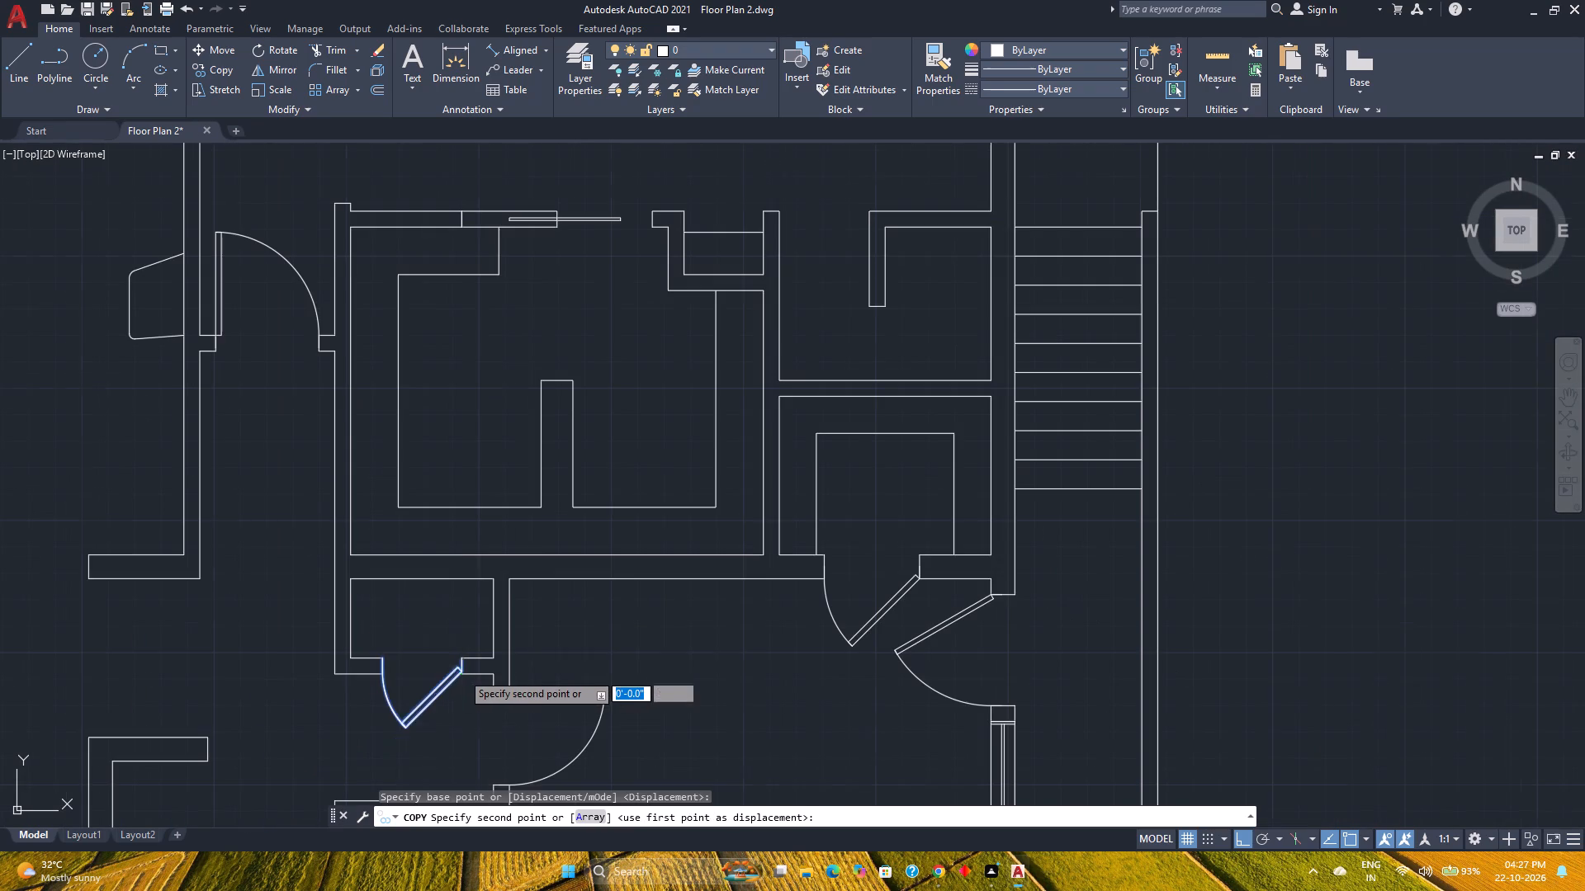
{"action": "scroll", "coordinate": [766, 231], "scroll_direction": "up", "scroll_amount": 2}
{"action": "left_click", "coordinate": [759, 233]}
{"action": "scroll", "coordinate": [565, 375], "scroll_direction": "down", "scroll_amount": 2}
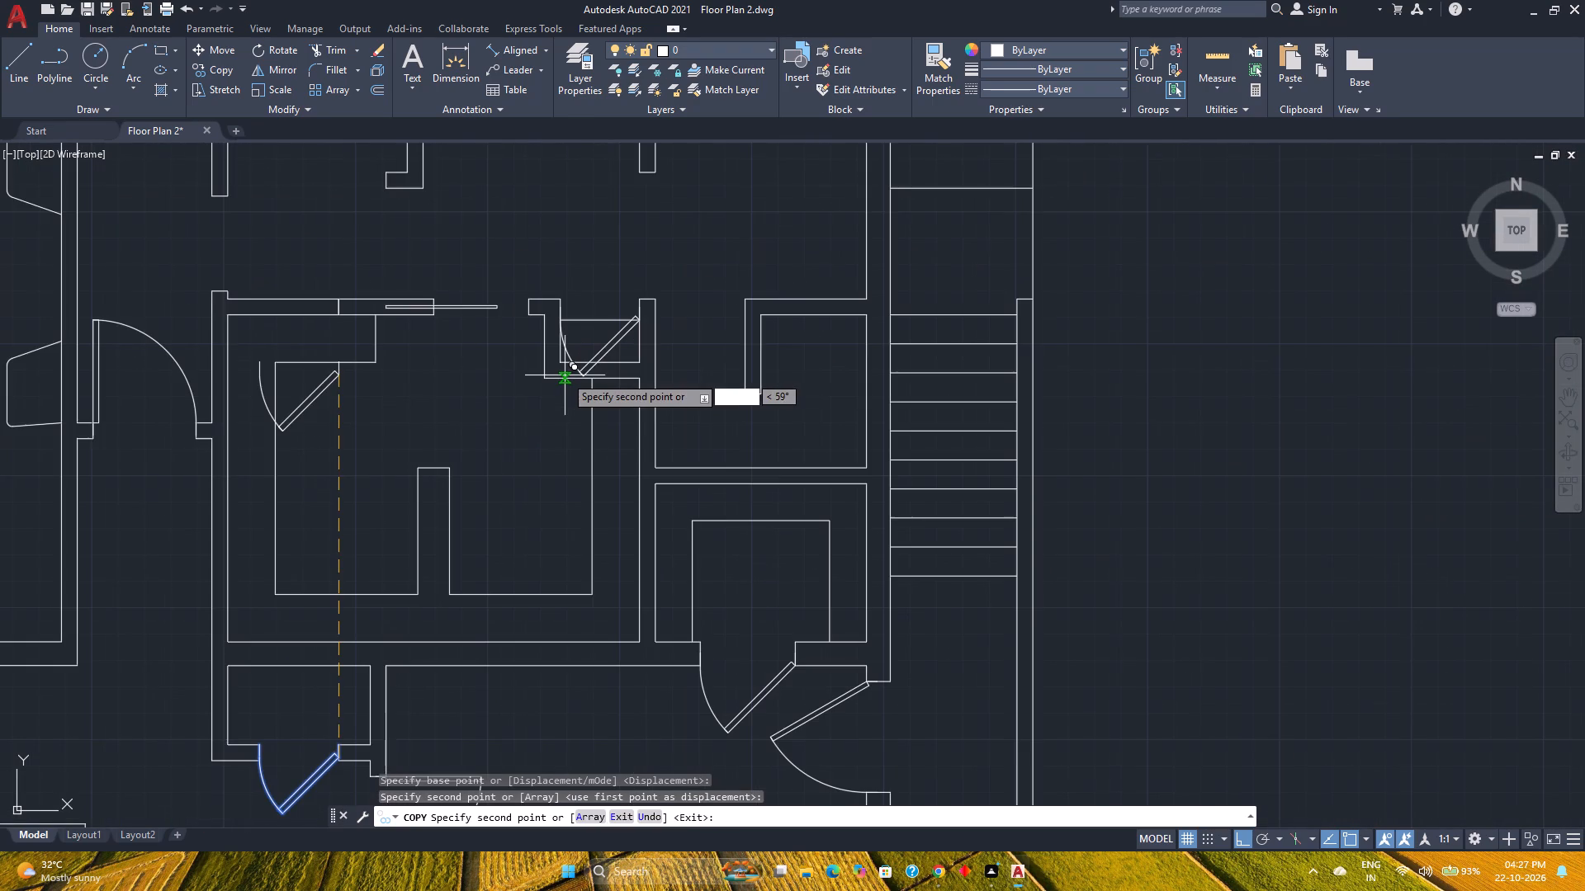
{"action": "key", "text": "Escape"}
Flip the niche's copied door so that it swings upward, out of the niche.
{"action": "left_click", "coordinate": [601, 352]}
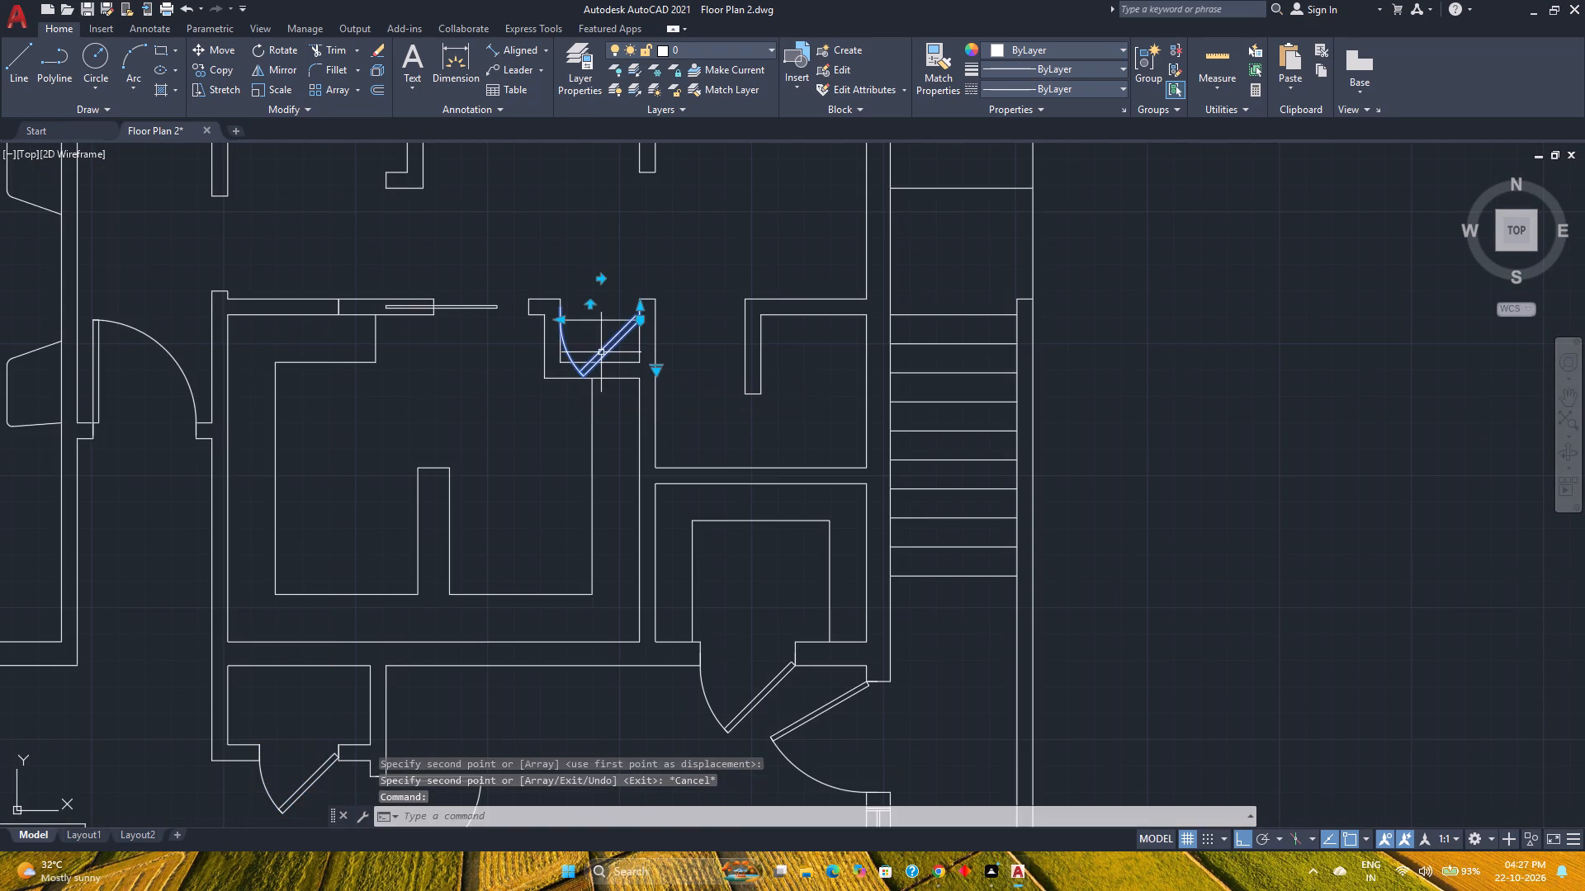
{"action": "left_click", "coordinate": [593, 304]}
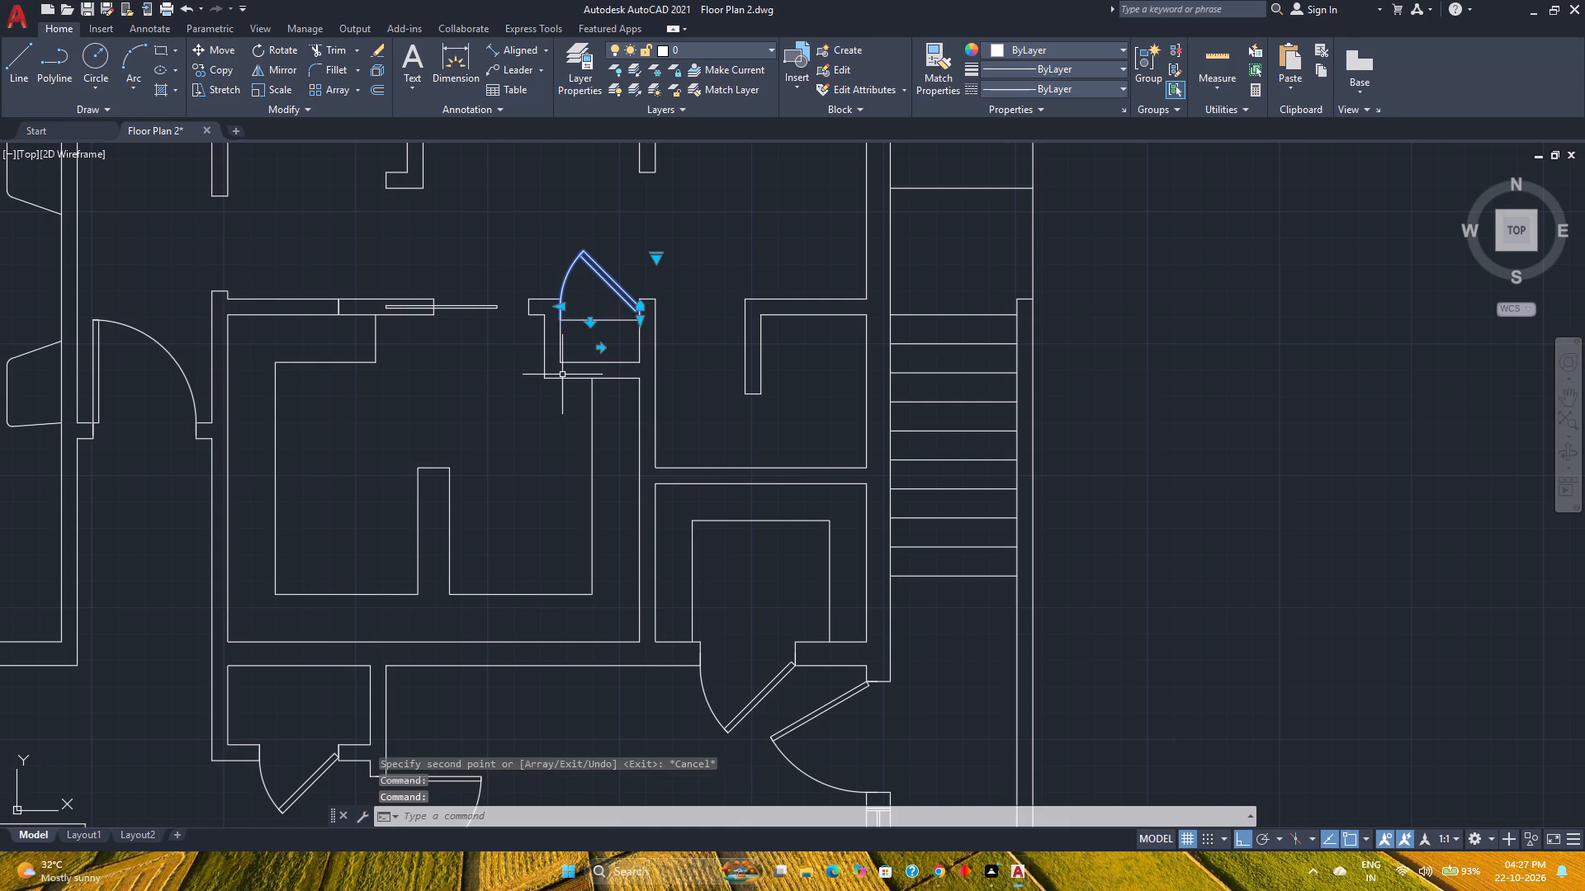
Move the niche door from its hinge corner up to the upper corner of the adjoining wall end.
{"action": "left_click", "coordinate": [227, 55]}
{"action": "scroll", "coordinate": [663, 313], "scroll_direction": "up", "scroll_amount": 4}
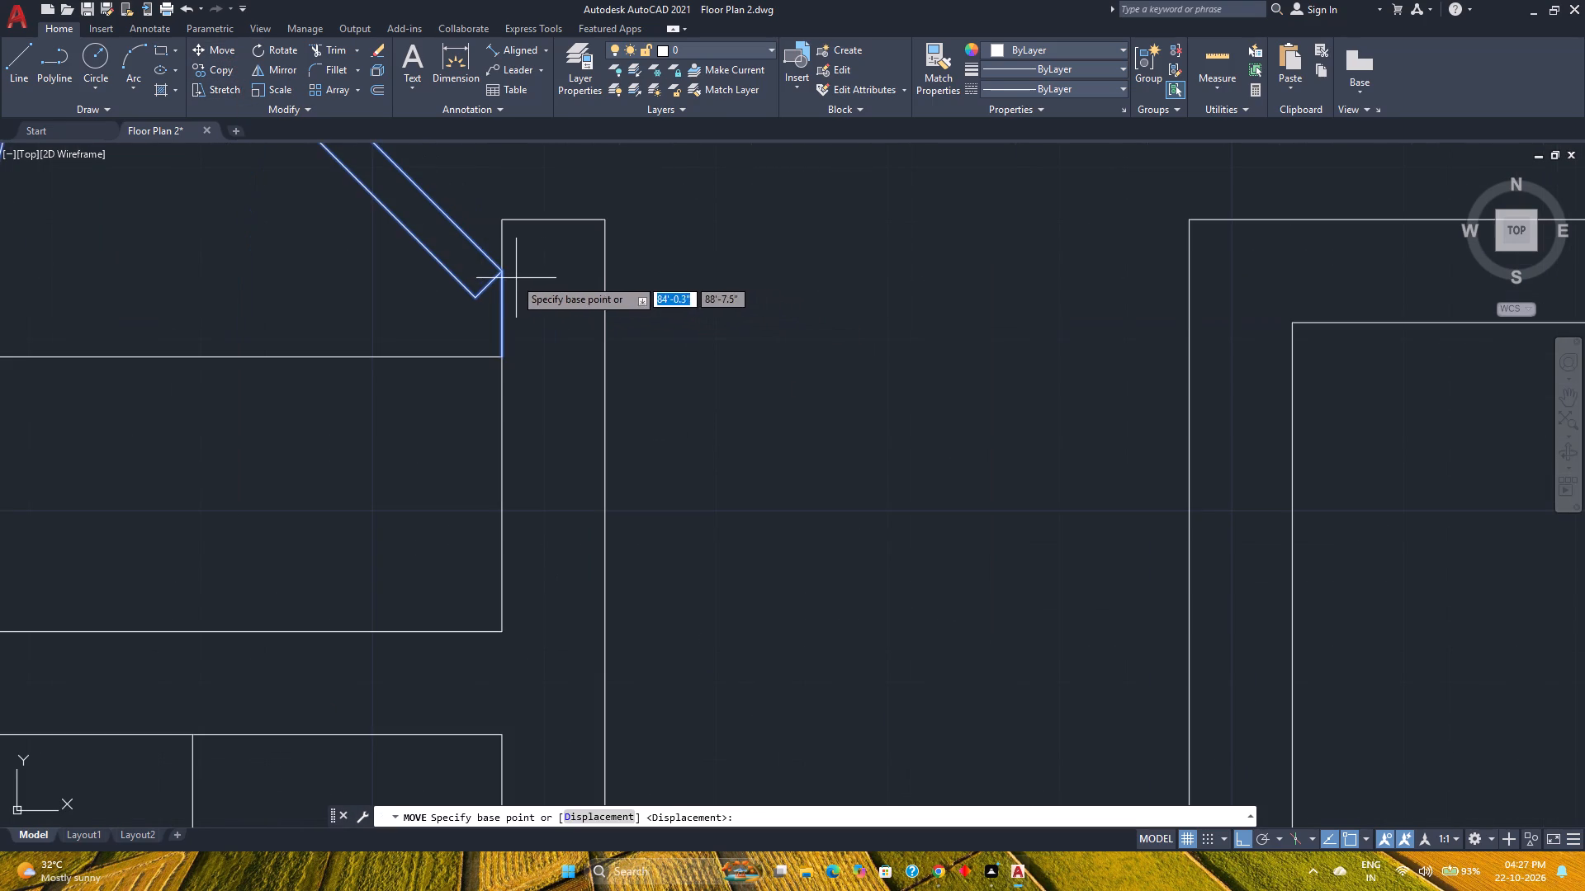
{"action": "left_click", "coordinate": [500, 274]}
{"action": "left_click", "coordinate": [499, 222]}
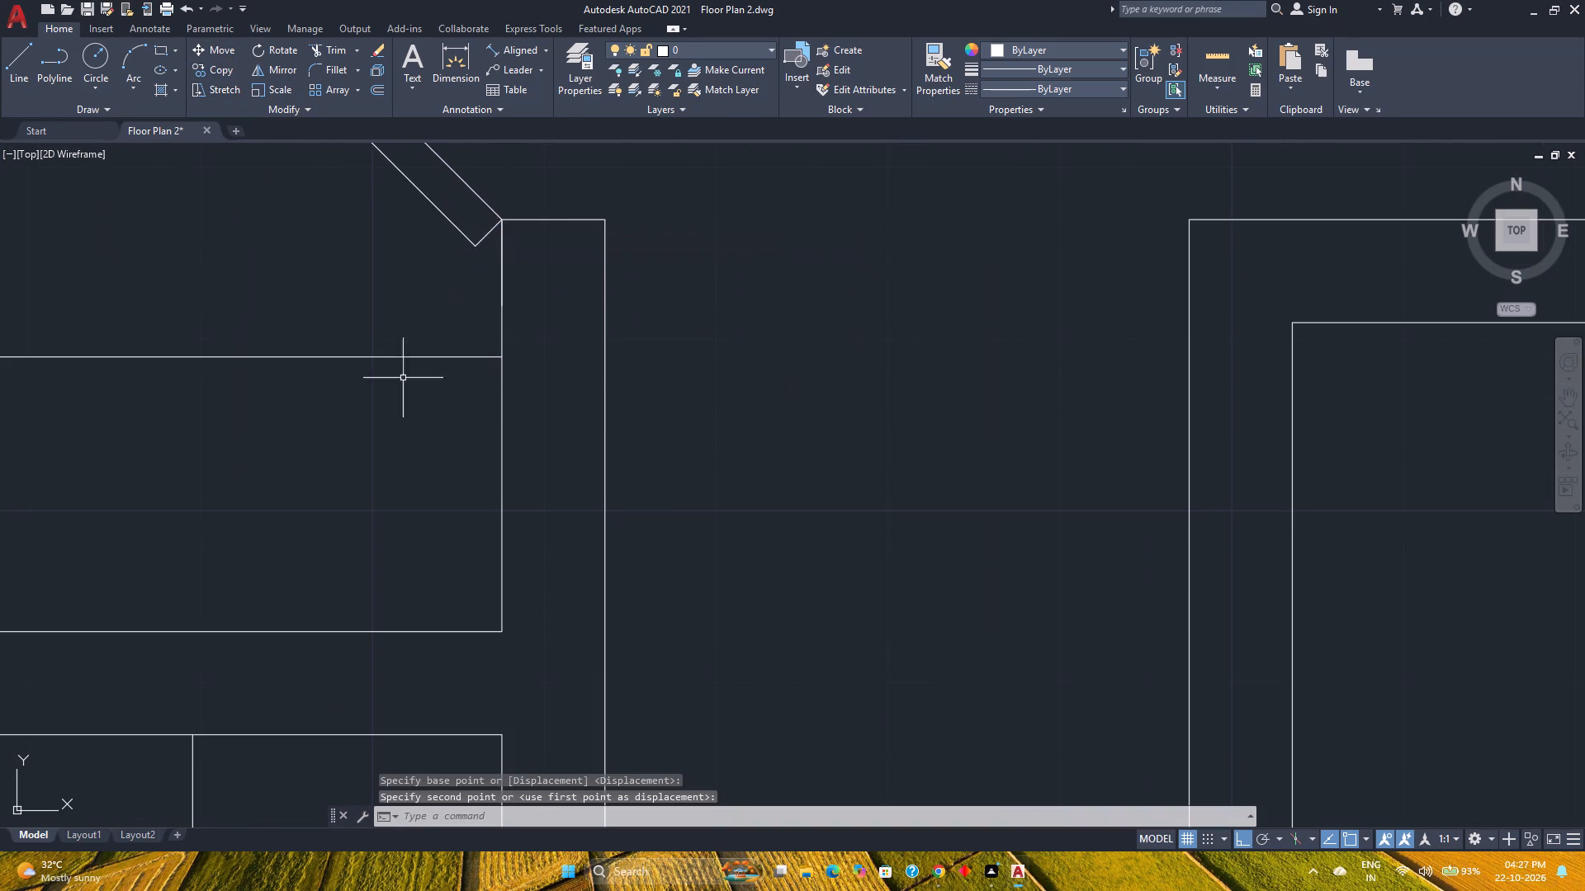
Move the small closet's door from its hinge corner down to the wall opening's lower corner, and save the drawing.
{"action": "scroll", "coordinate": [378, 417], "scroll_direction": "down", "scroll_amount": 3}
{"action": "middle_click_drag", "start_coordinate": [378, 417], "coordinate": [501, 400]}
{"action": "scroll", "coordinate": [501, 400], "scroll_direction": "down", "scroll_amount": 5}
{"action": "middle_click_drag", "start_coordinate": [450, 519], "coordinate": [514, 458]}
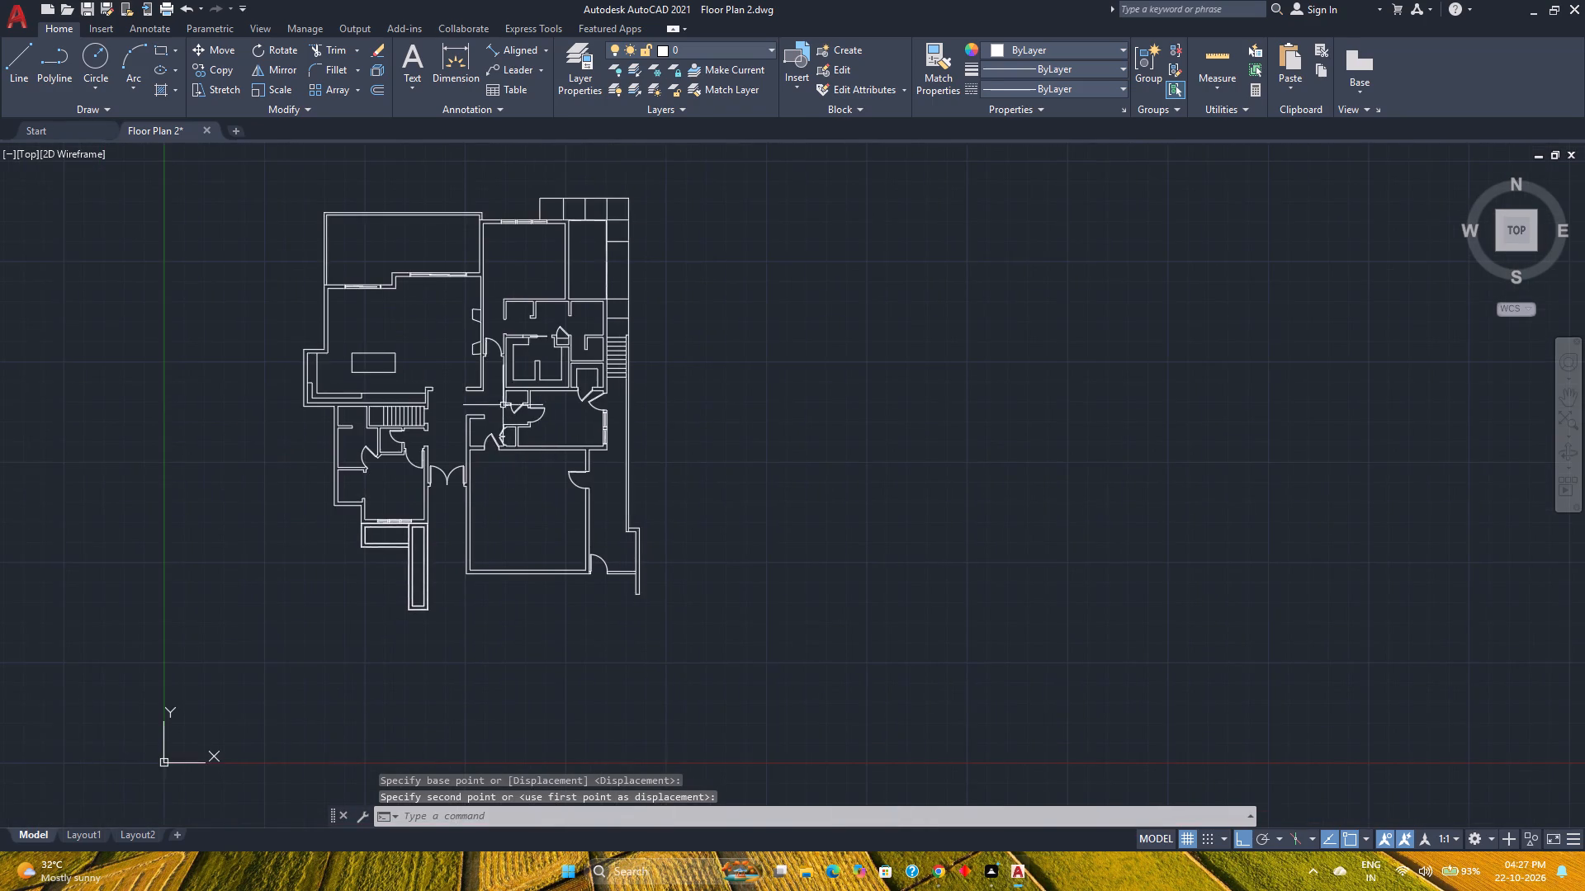
{"action": "scroll", "coordinate": [503, 402], "scroll_direction": "up", "scroll_amount": 4}
{"action": "left_click", "coordinate": [552, 438]}
{"action": "left_click", "coordinate": [215, 54]}
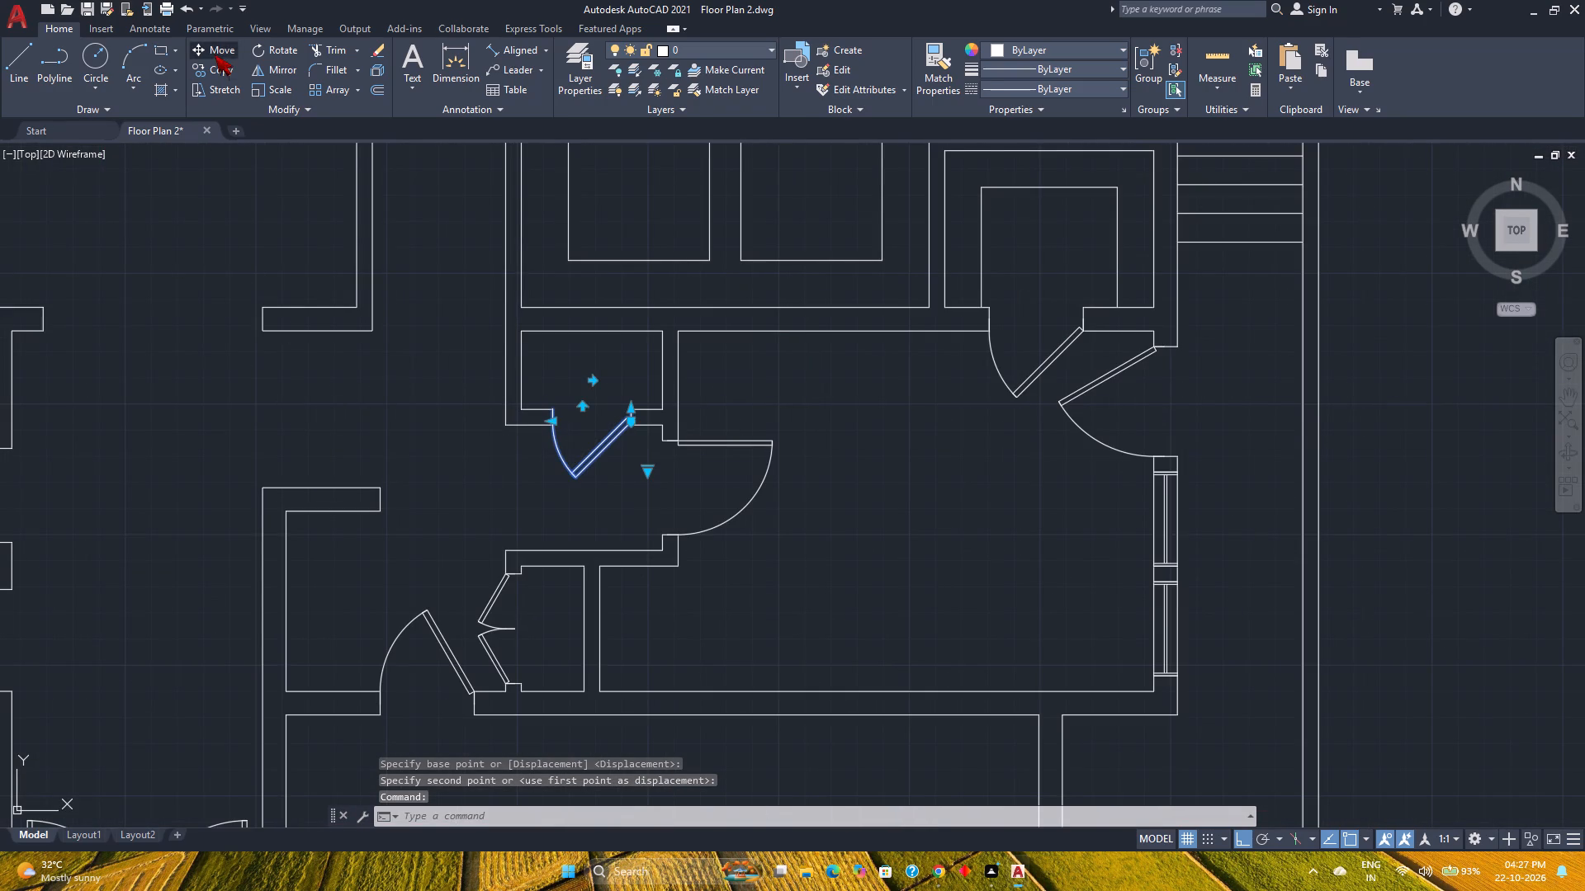
{"action": "scroll", "coordinate": [640, 437], "scroll_direction": "up", "scroll_amount": 4}
{"action": "scroll", "coordinate": [589, 375], "scroll_direction": "up", "scroll_amount": 3}
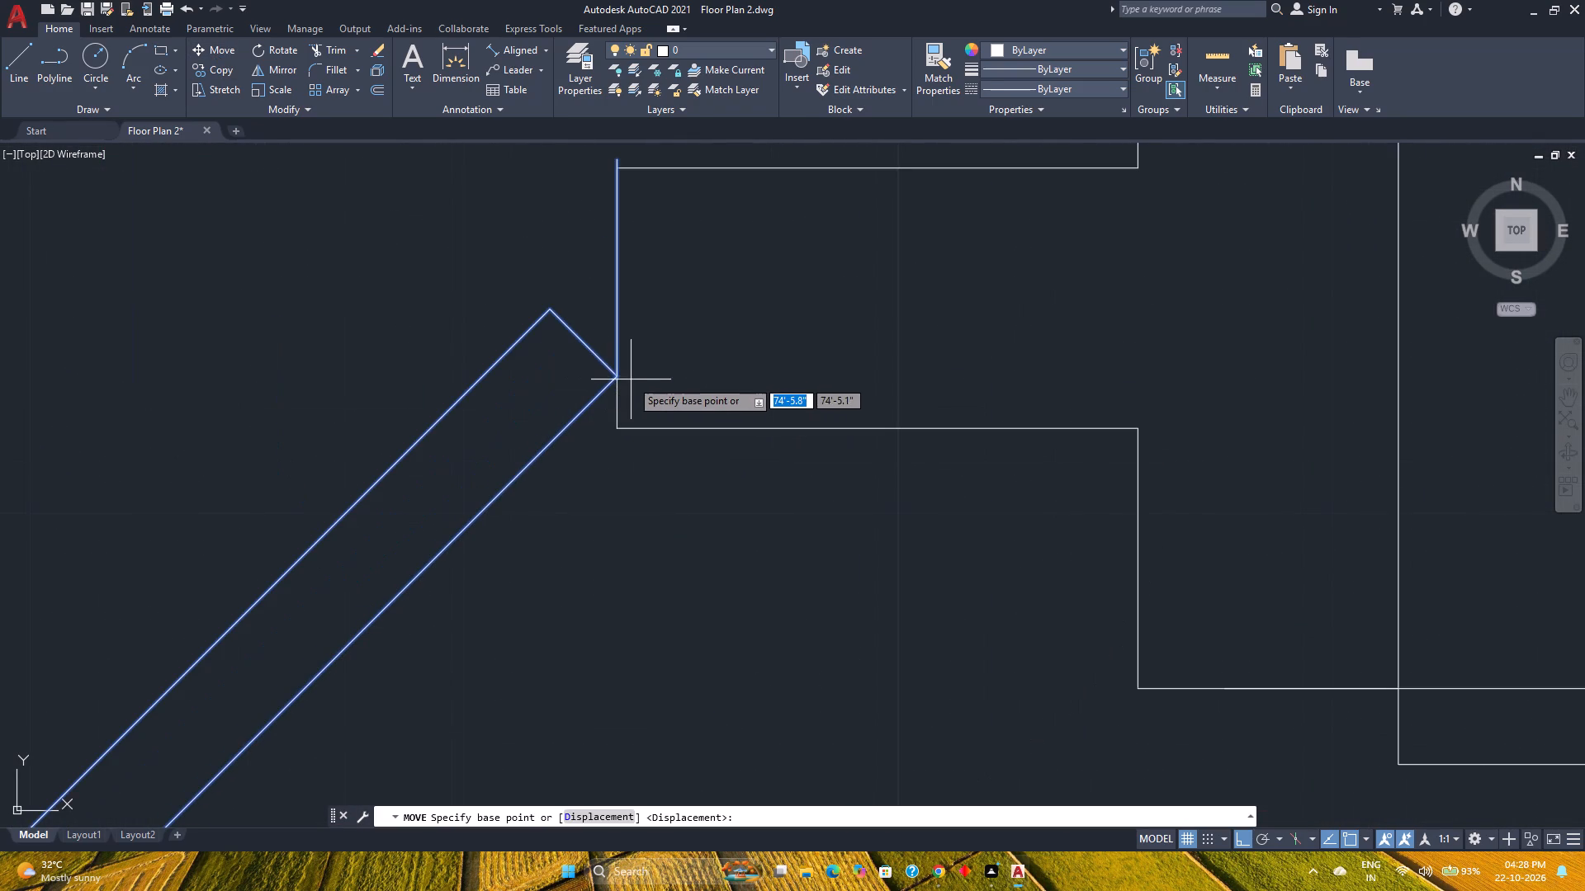
{"action": "left_click", "coordinate": [620, 378]}
{"action": "left_click", "coordinate": [617, 429]}
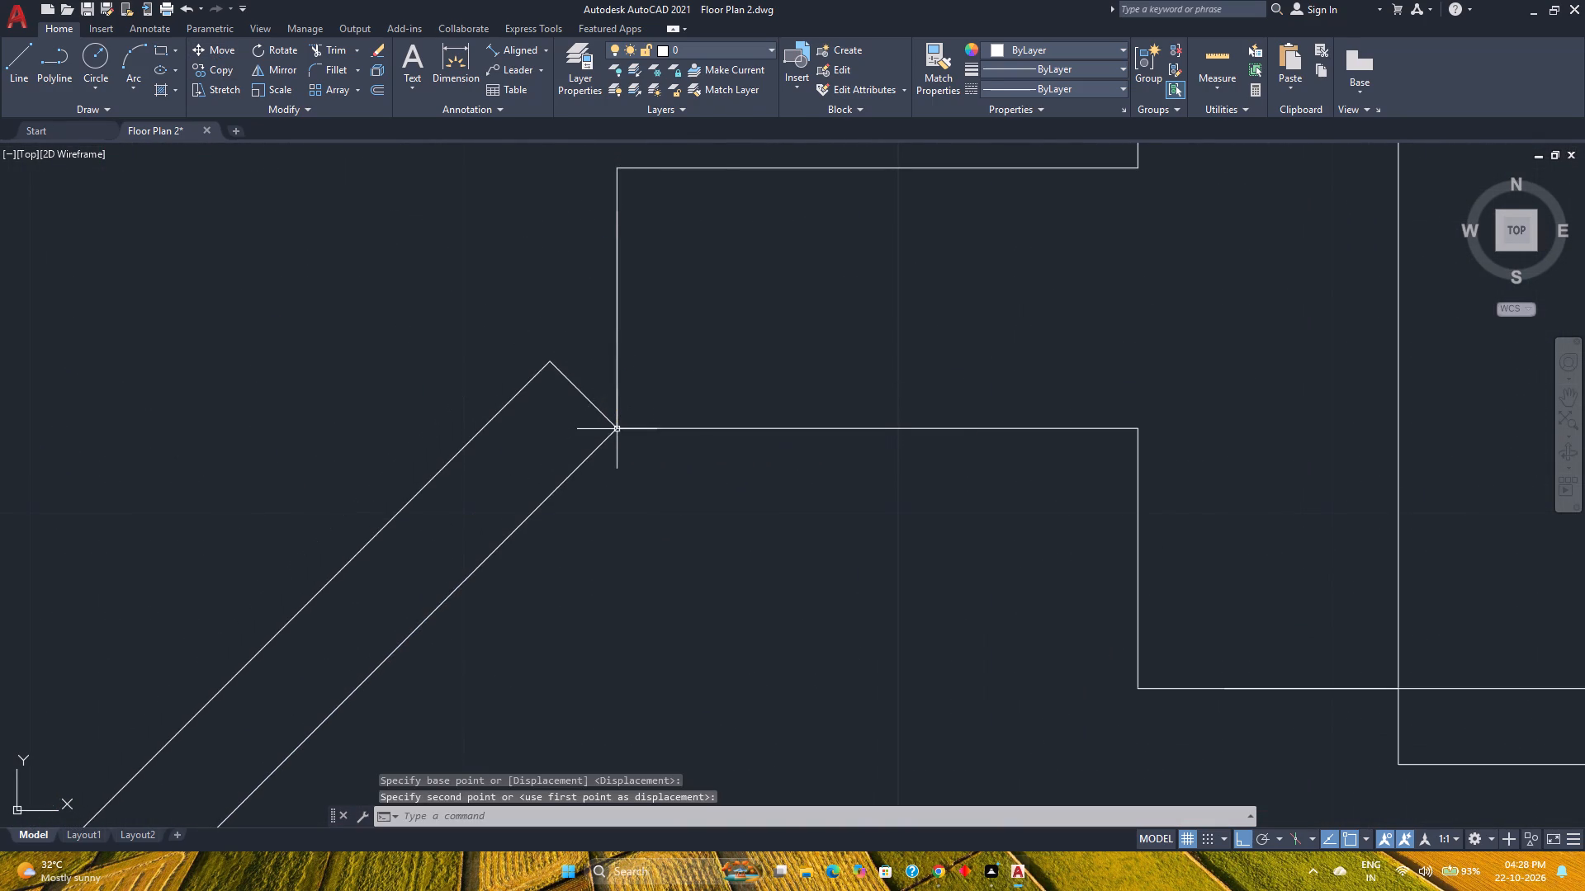
{"action": "scroll", "coordinate": [617, 429], "scroll_direction": "down", "scroll_amount": 4}
{"action": "key", "text": "Escape"}
{"action": "scroll", "coordinate": [637, 512], "scroll_direction": "down", "scroll_amount": 4}
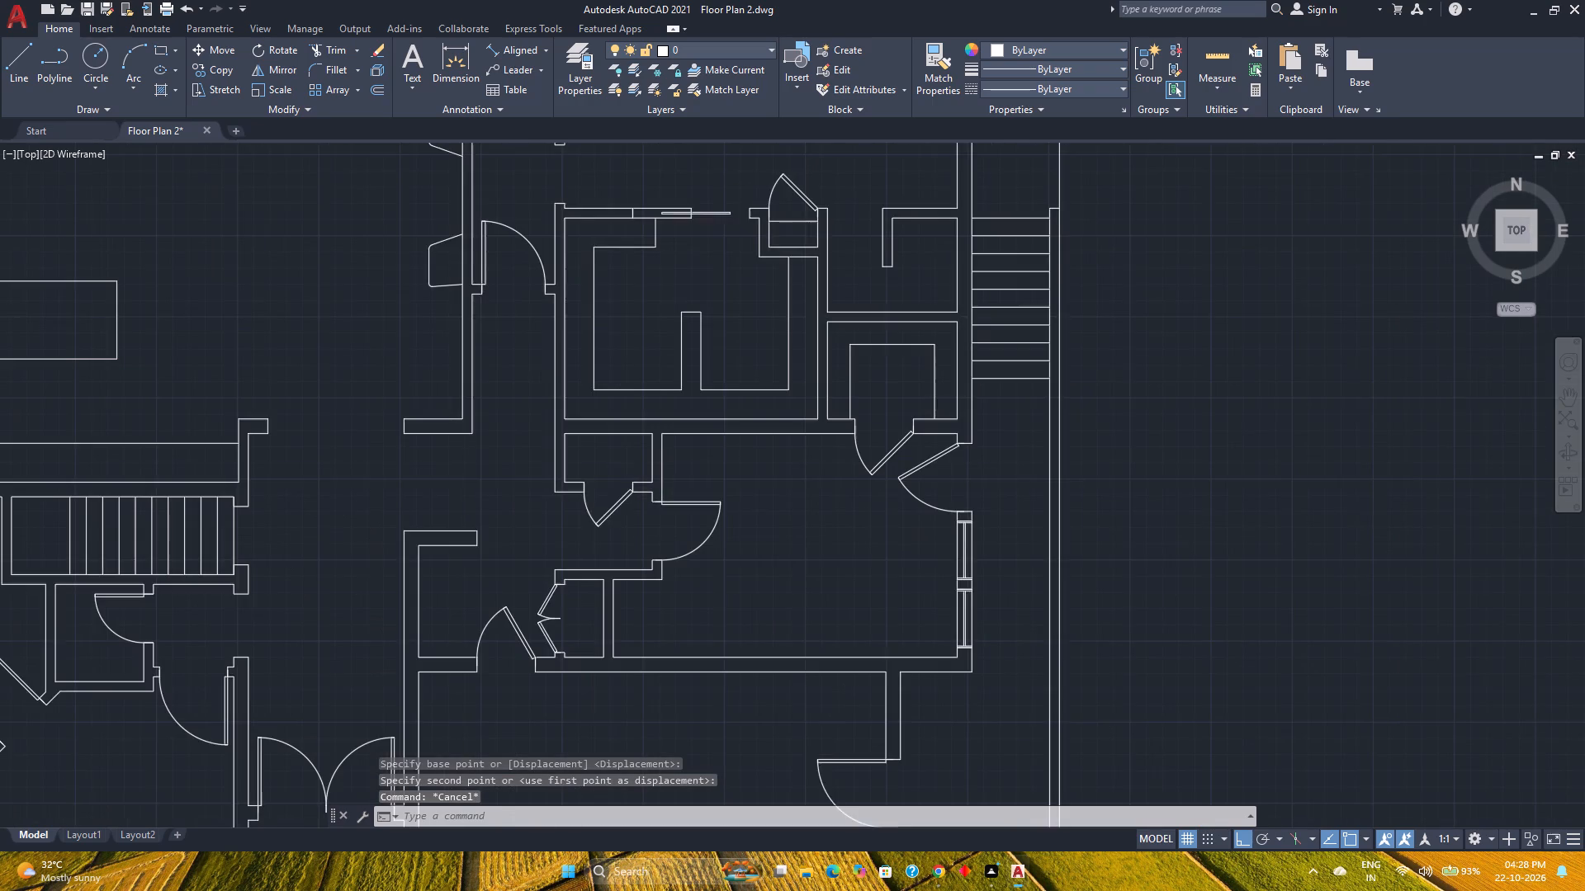
{"action": "key", "text": "ctrl+s"}
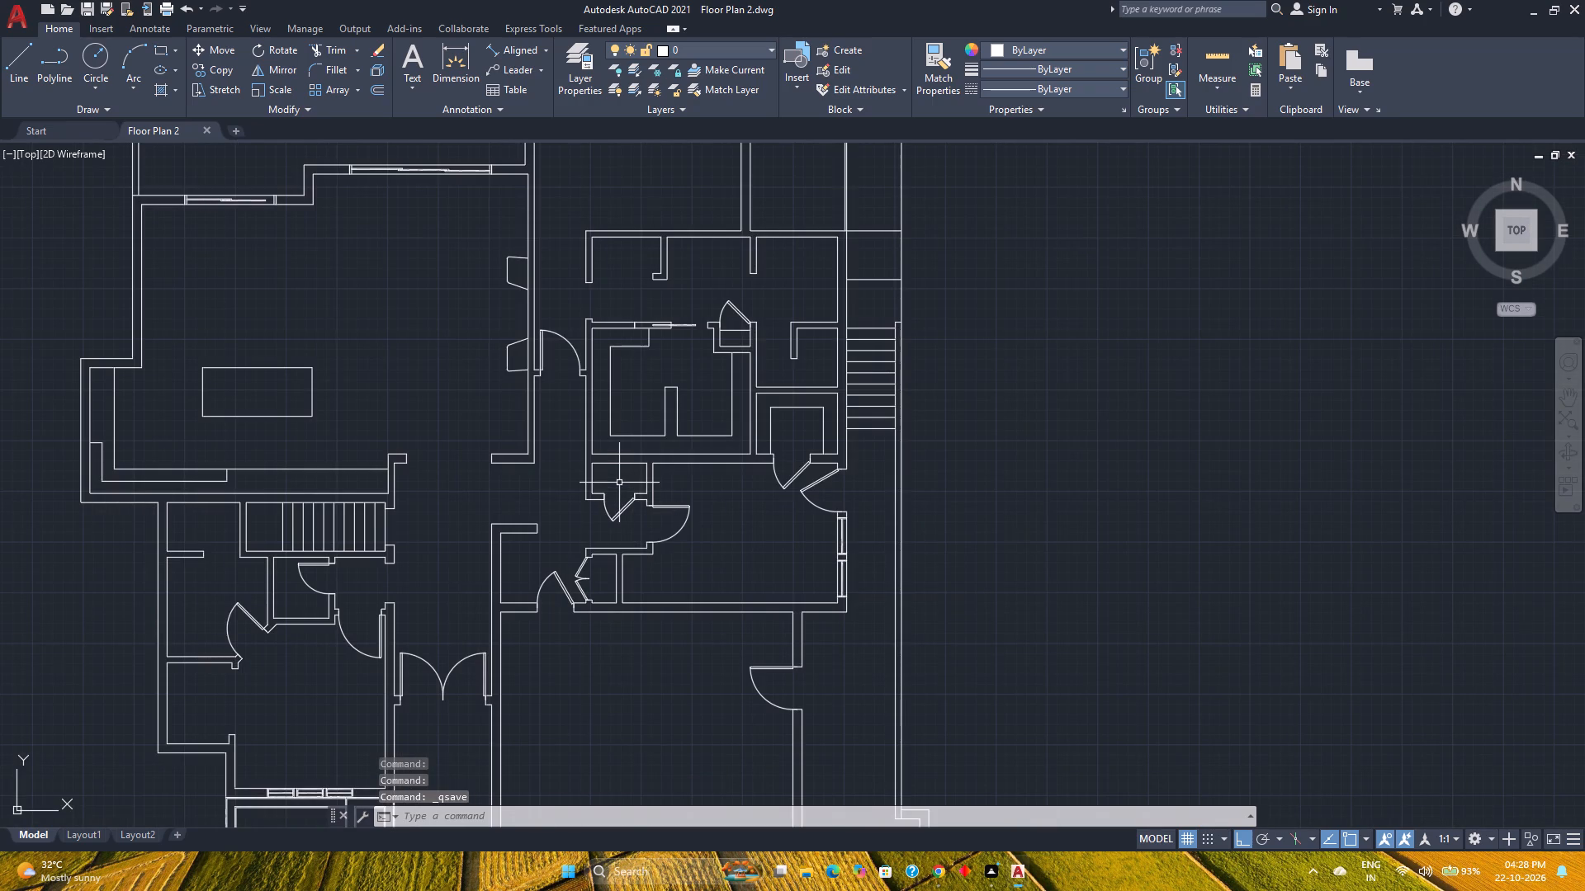
Copy the sliding door and its pocket from the pocket's lower-left corner to the left wall of the upper-left closet, near its end.
{"action": "scroll", "coordinate": [619, 483], "scroll_direction": "down", "scroll_amount": 3}
{"action": "middle_click_drag", "start_coordinate": [619, 483], "coordinate": [604, 483]}
{"action": "scroll", "coordinate": [604, 483], "scroll_direction": "up", "scroll_amount": 3}
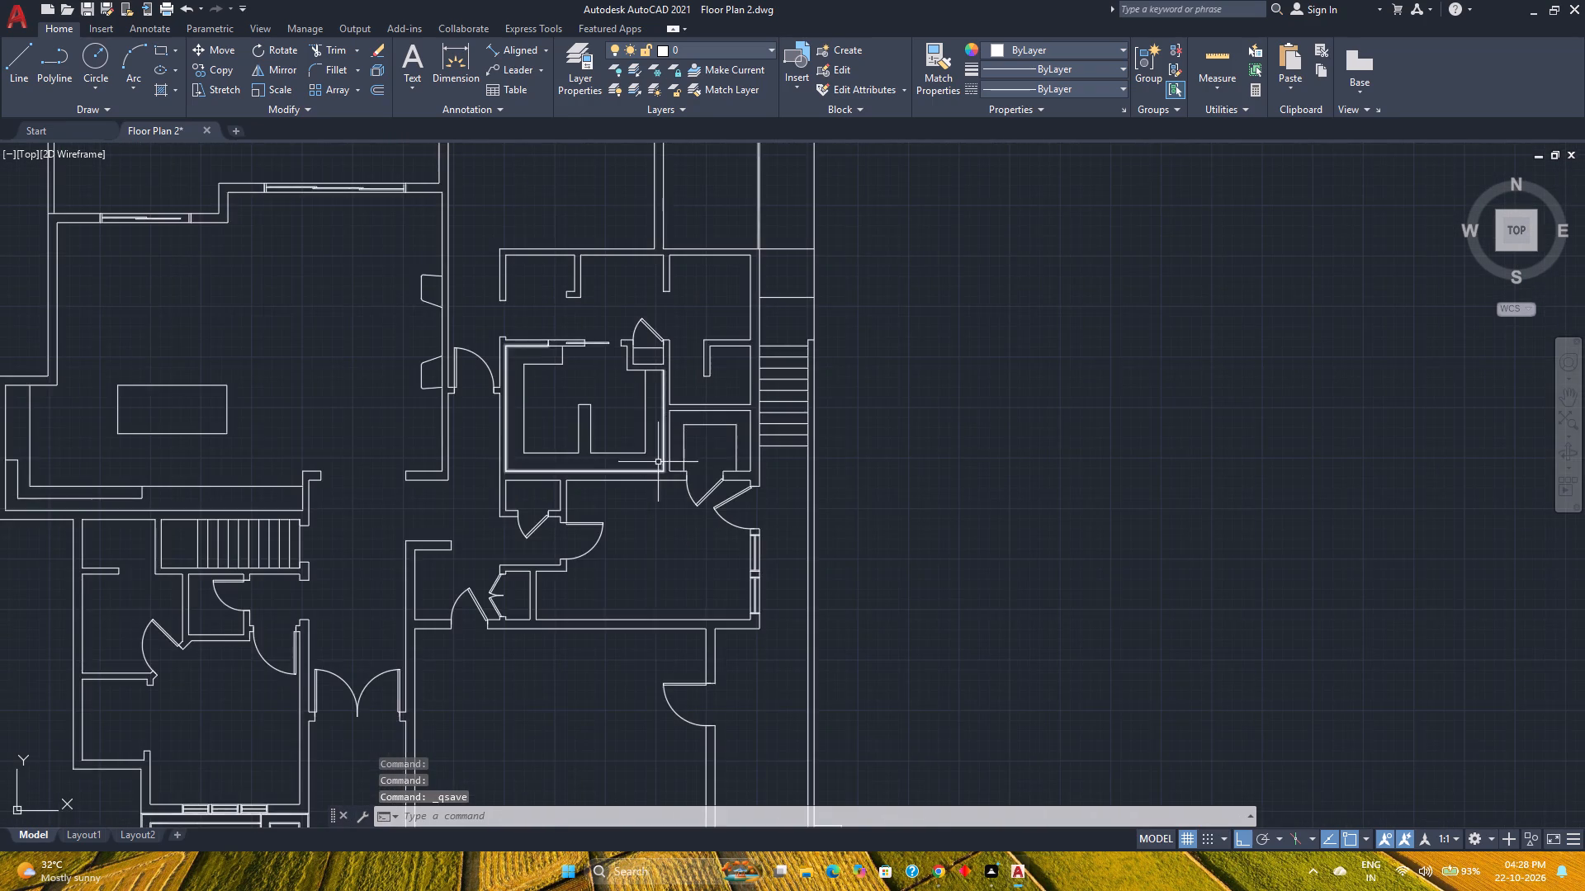
{"action": "scroll", "coordinate": [707, 389], "scroll_direction": "up", "scroll_amount": 2}
{"action": "middle_click_drag", "start_coordinate": [707, 389], "coordinate": [699, 432]}
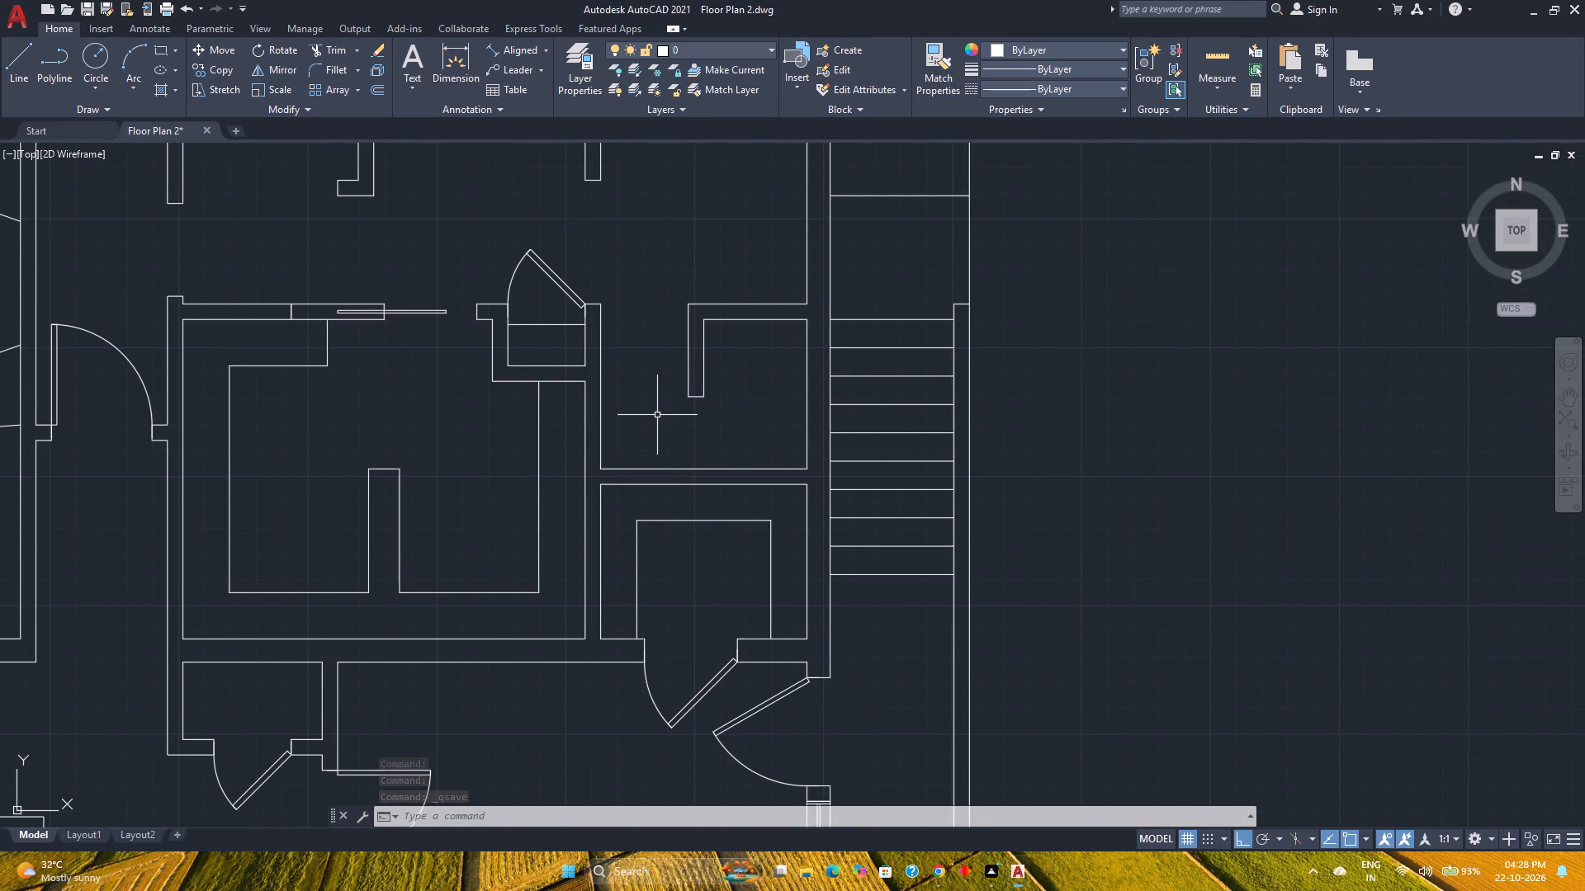
{"action": "scroll", "coordinate": [647, 403], "scroll_direction": "down", "scroll_amount": 1}
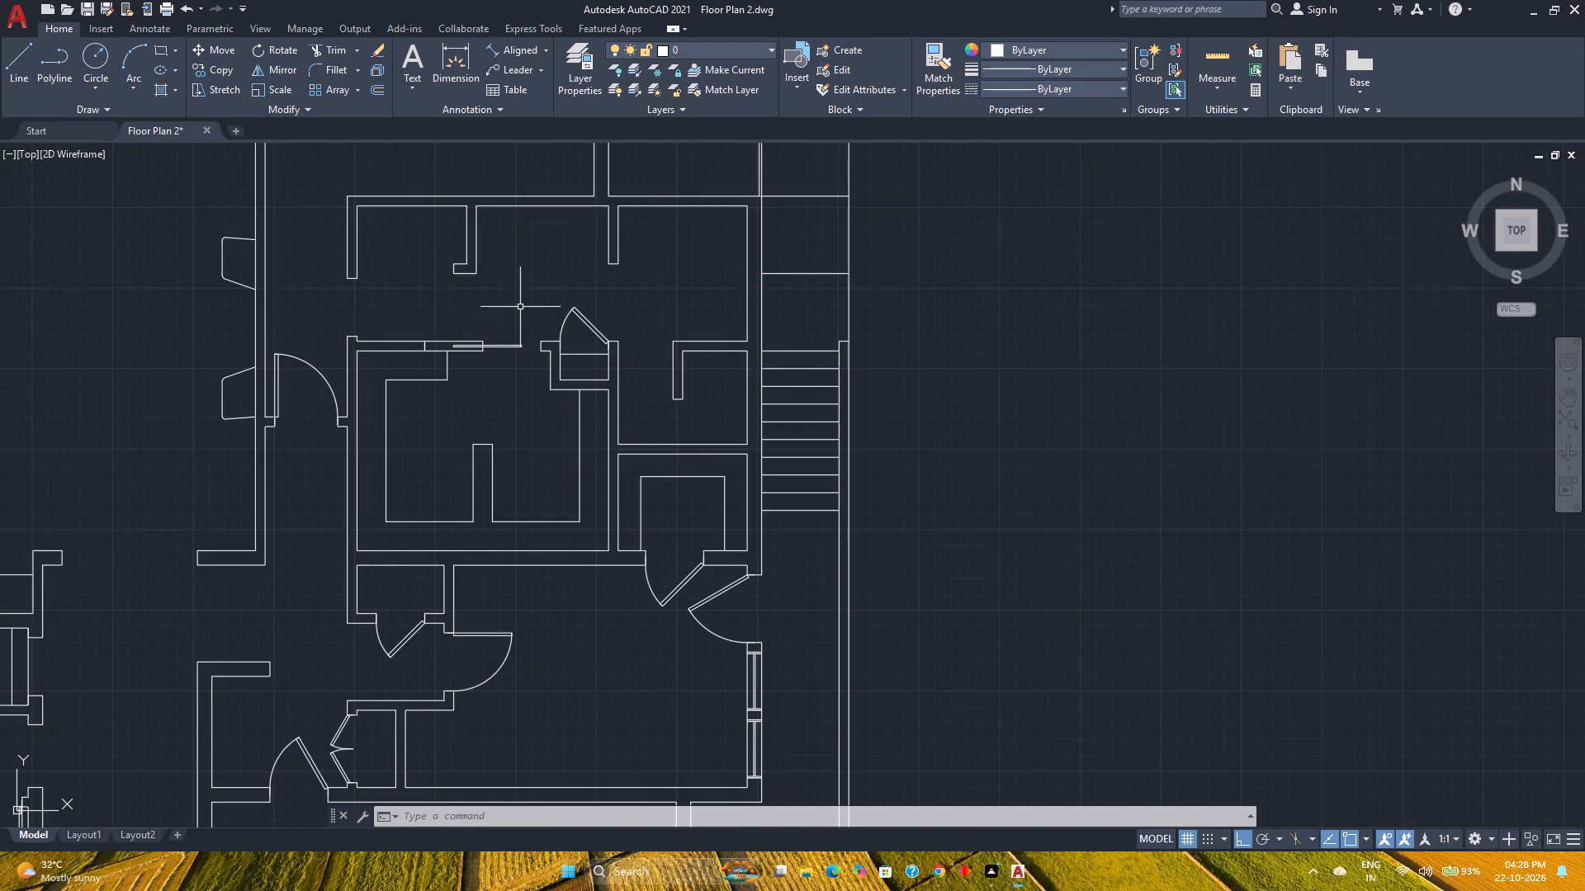
{"action": "scroll", "coordinate": [532, 292], "scroll_direction": "up", "scroll_amount": 1}
{"action": "middle_click_drag", "start_coordinate": [532, 292], "coordinate": [538, 328]}
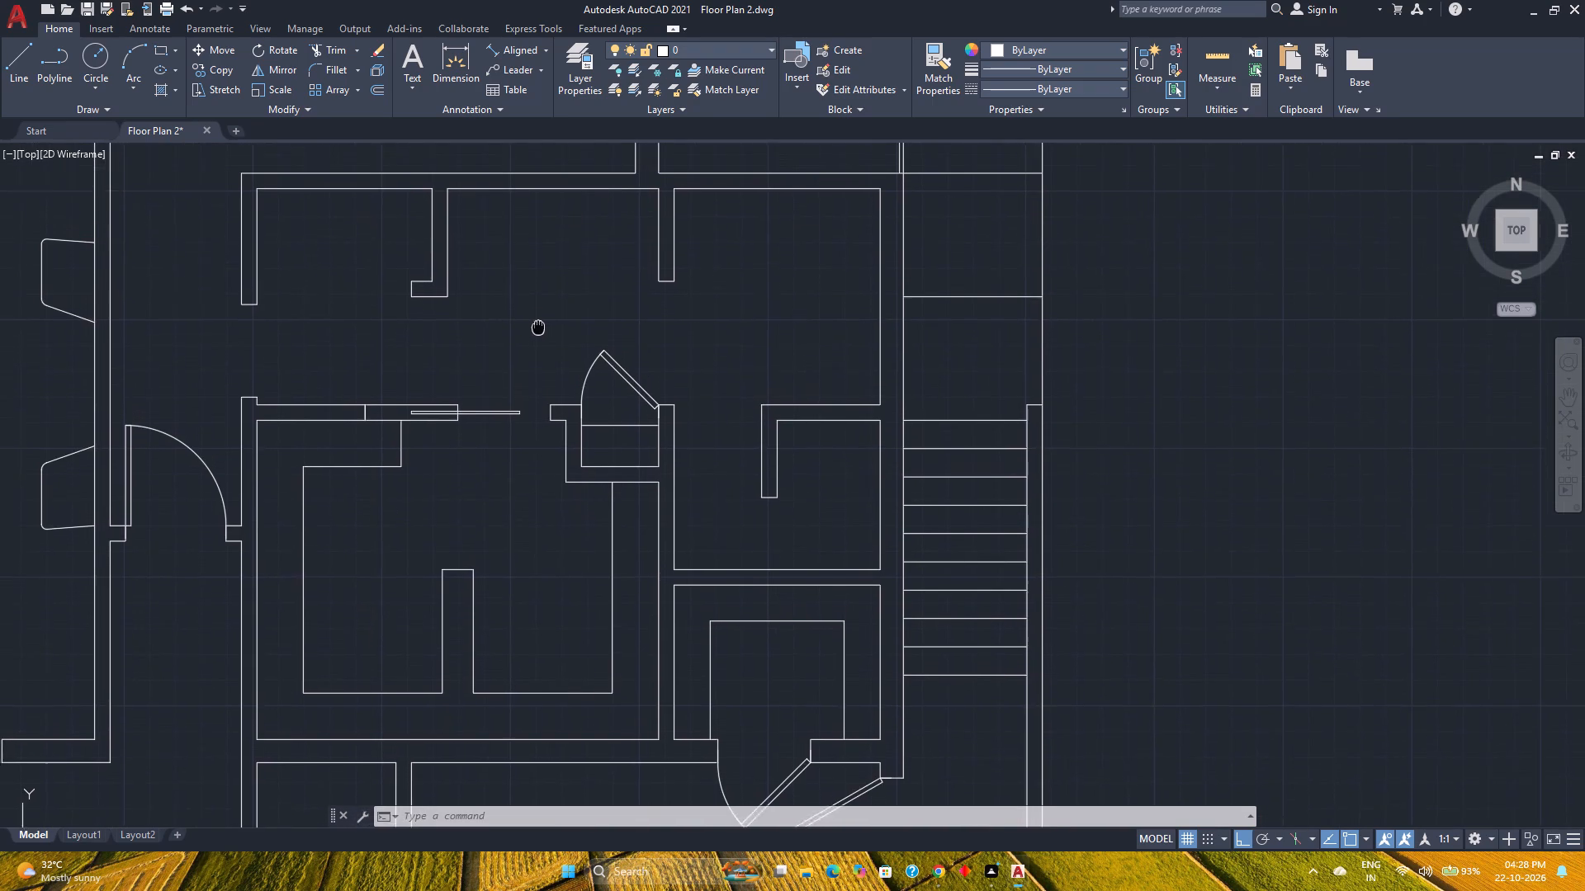
{"action": "middle_click_drag", "start_coordinate": [538, 328], "coordinate": [554, 363]}
{"action": "middle_click", "coordinate": [554, 363]}
{"action": "left_click", "coordinate": [537, 460]}
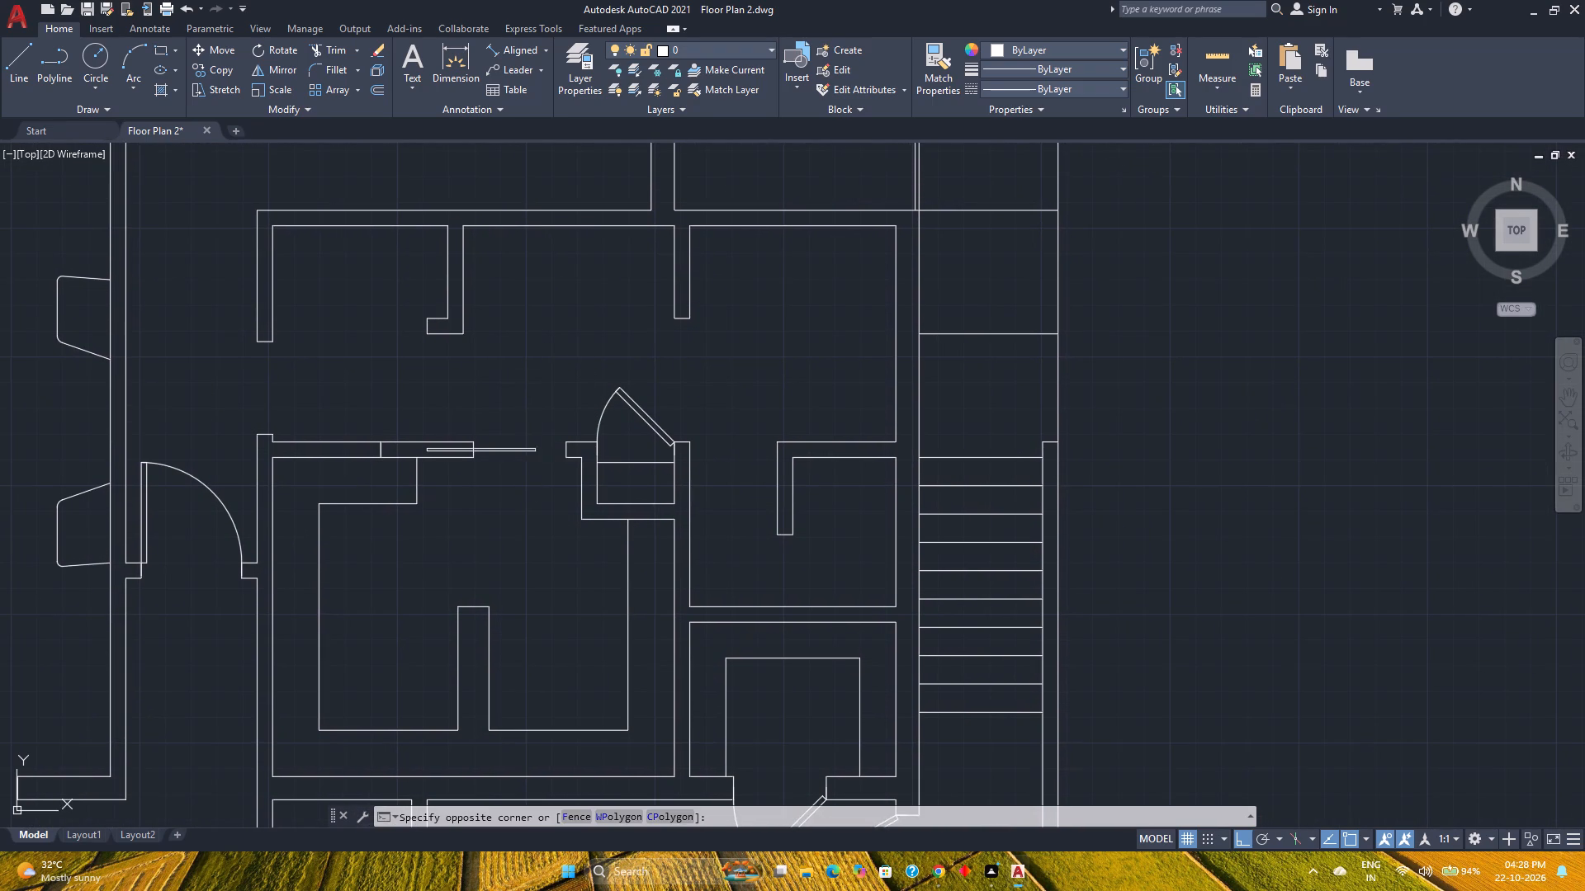
{"action": "left_click", "coordinate": [445, 416]}
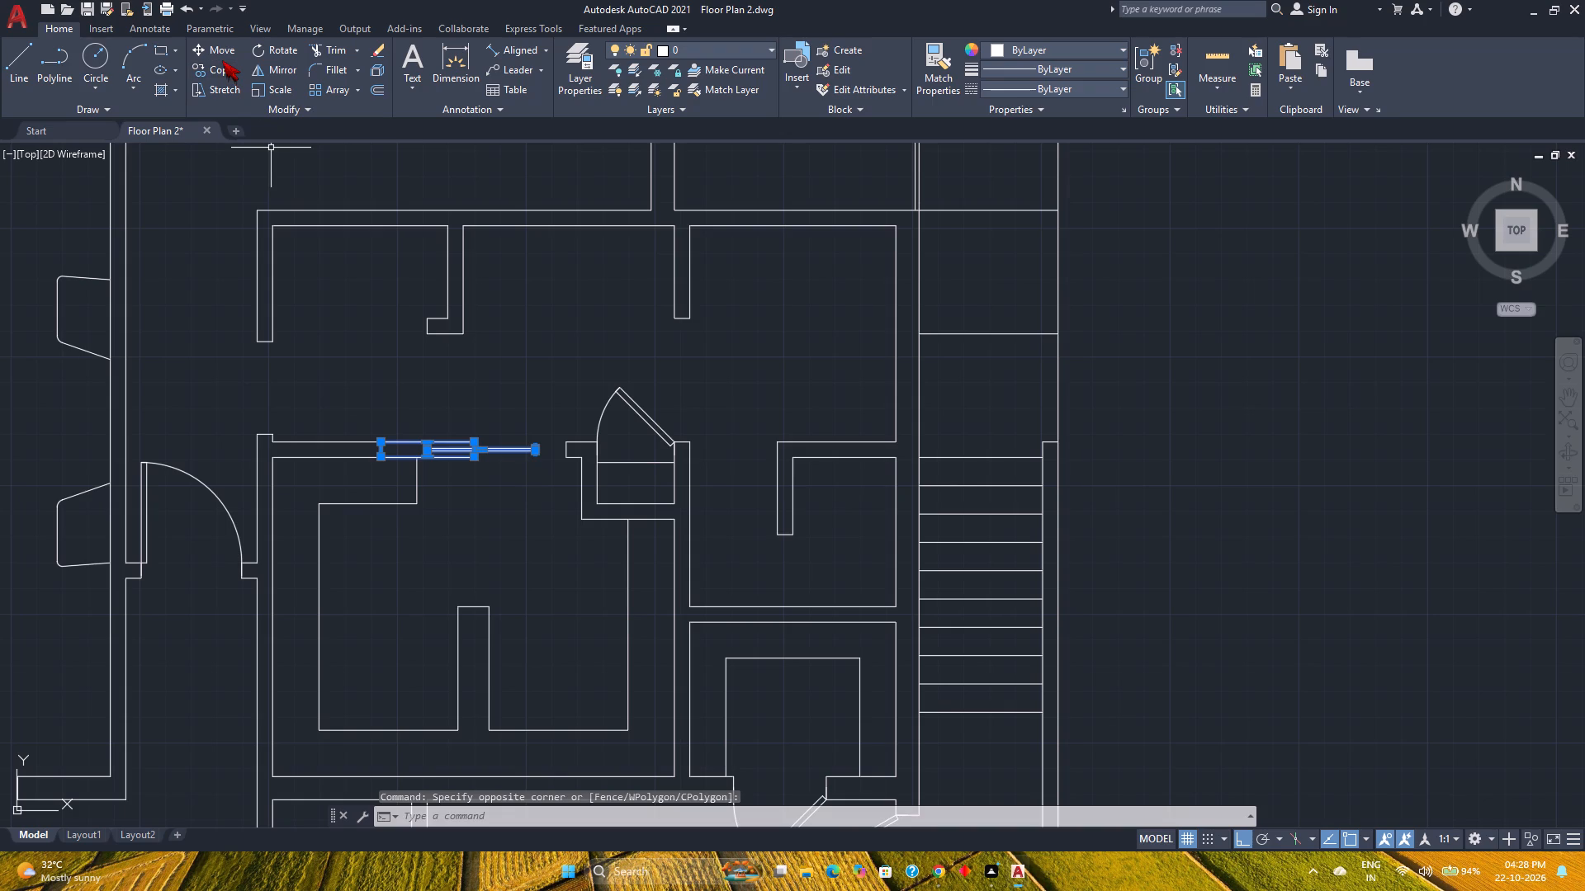
{"action": "left_click", "coordinate": [222, 60]}
{"action": "left_click", "coordinate": [224, 67]}
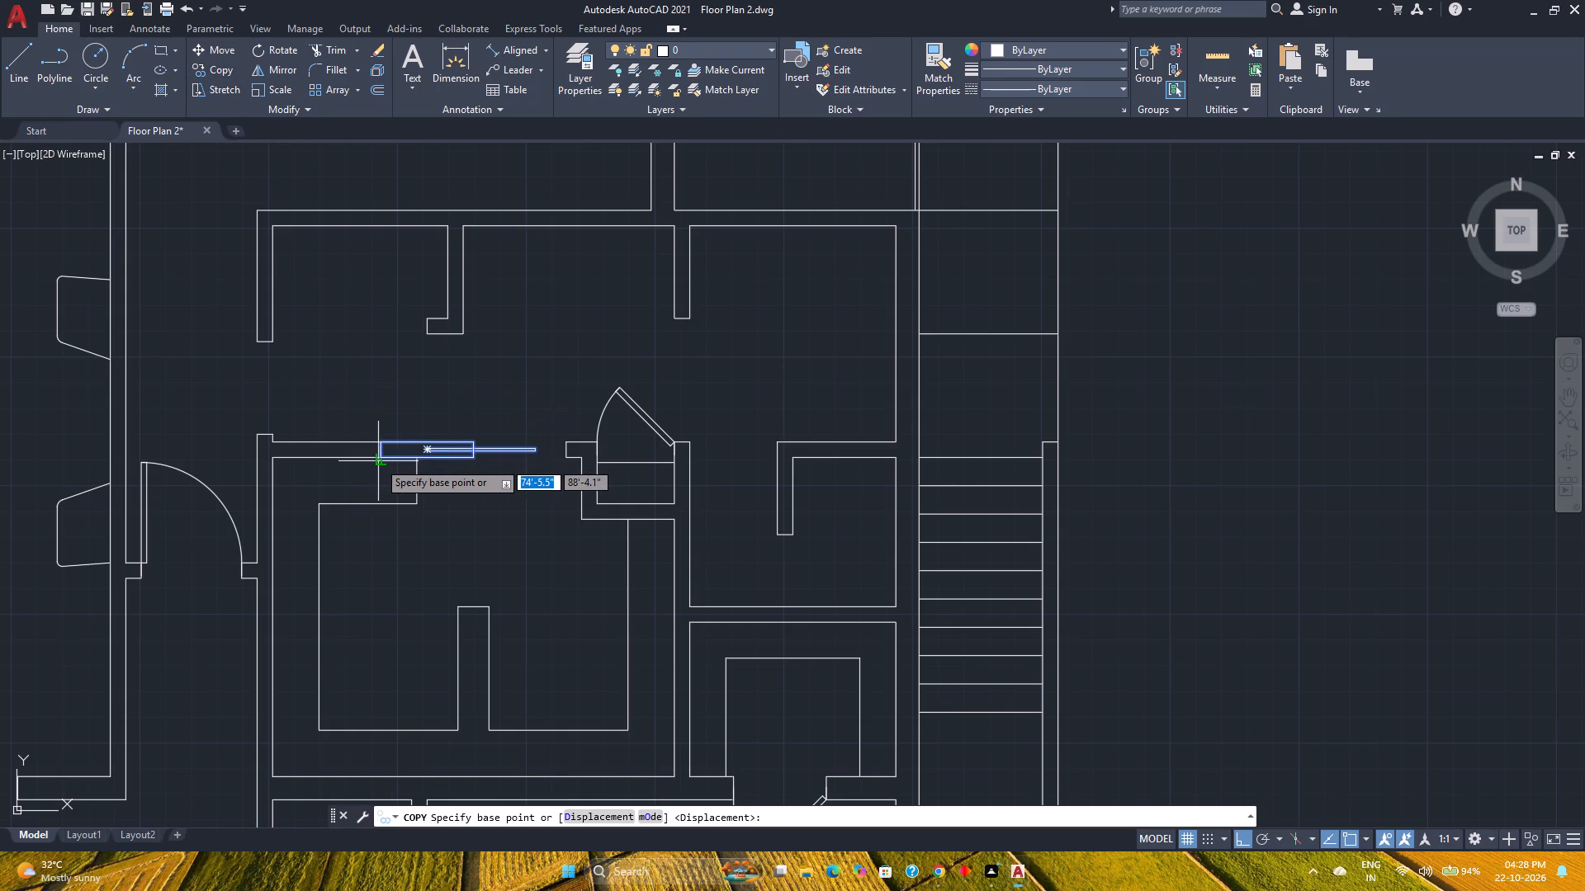
{"action": "left_click", "coordinate": [378, 459]}
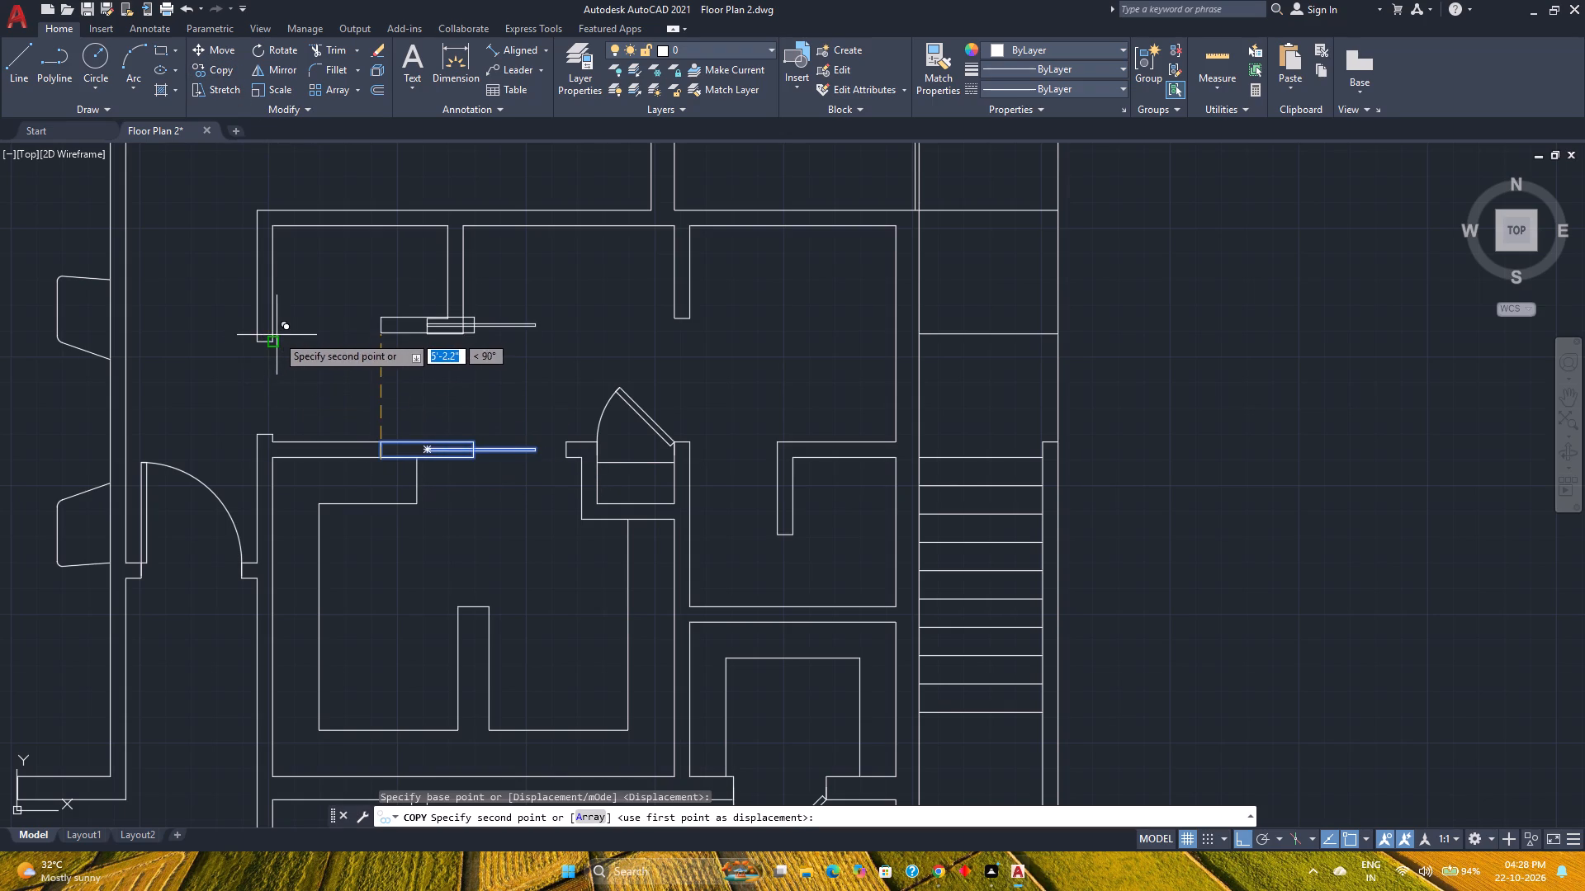
{"action": "left_click", "coordinate": [277, 335]}
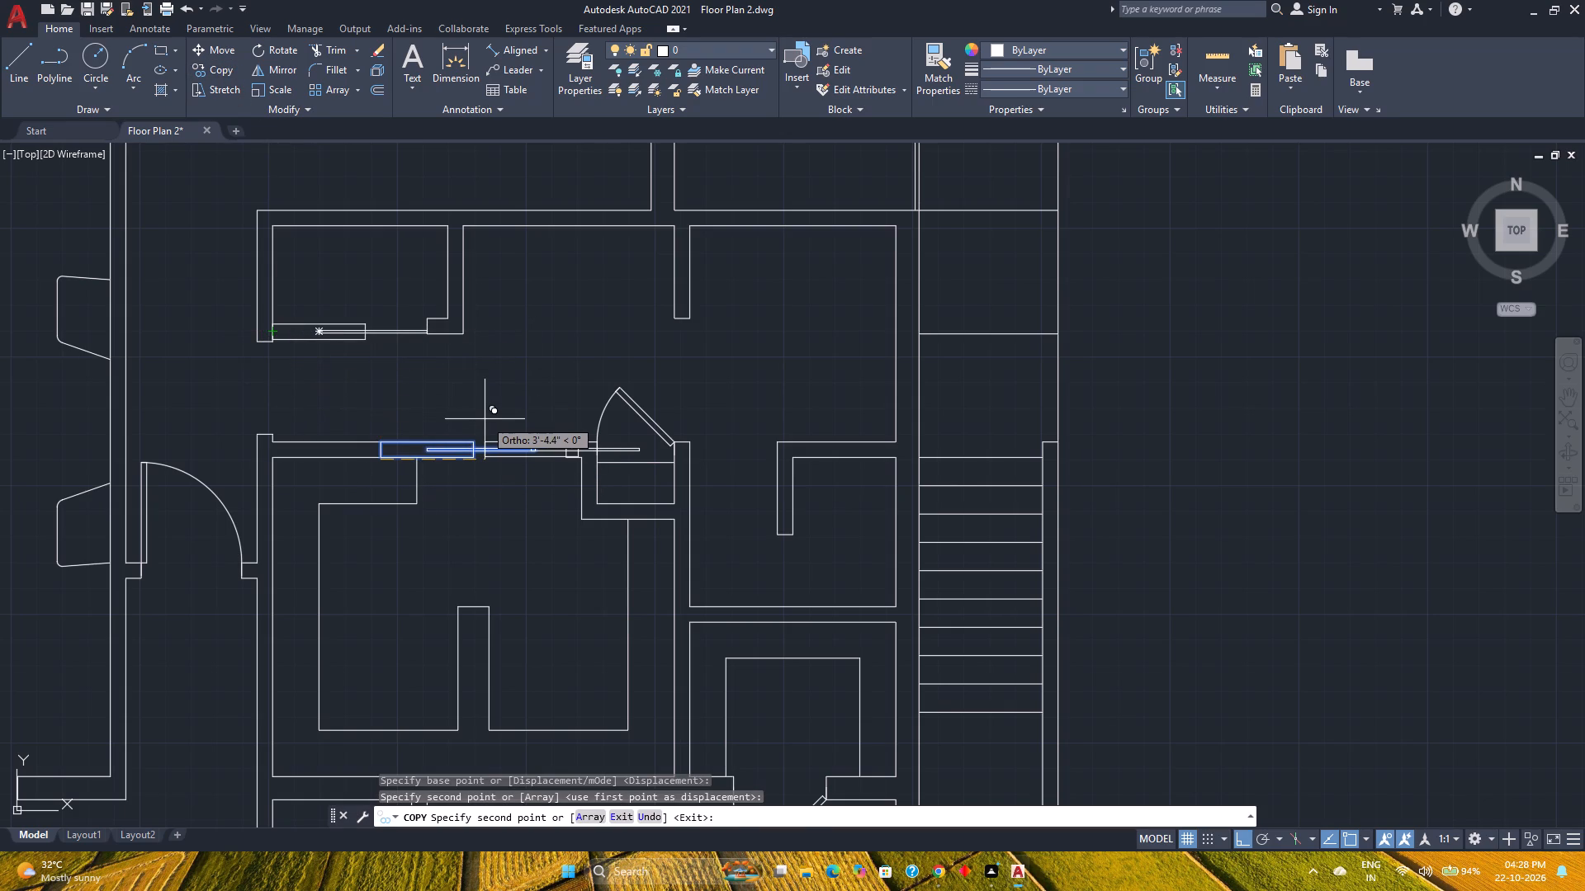
{"action": "key", "text": "Escape"}
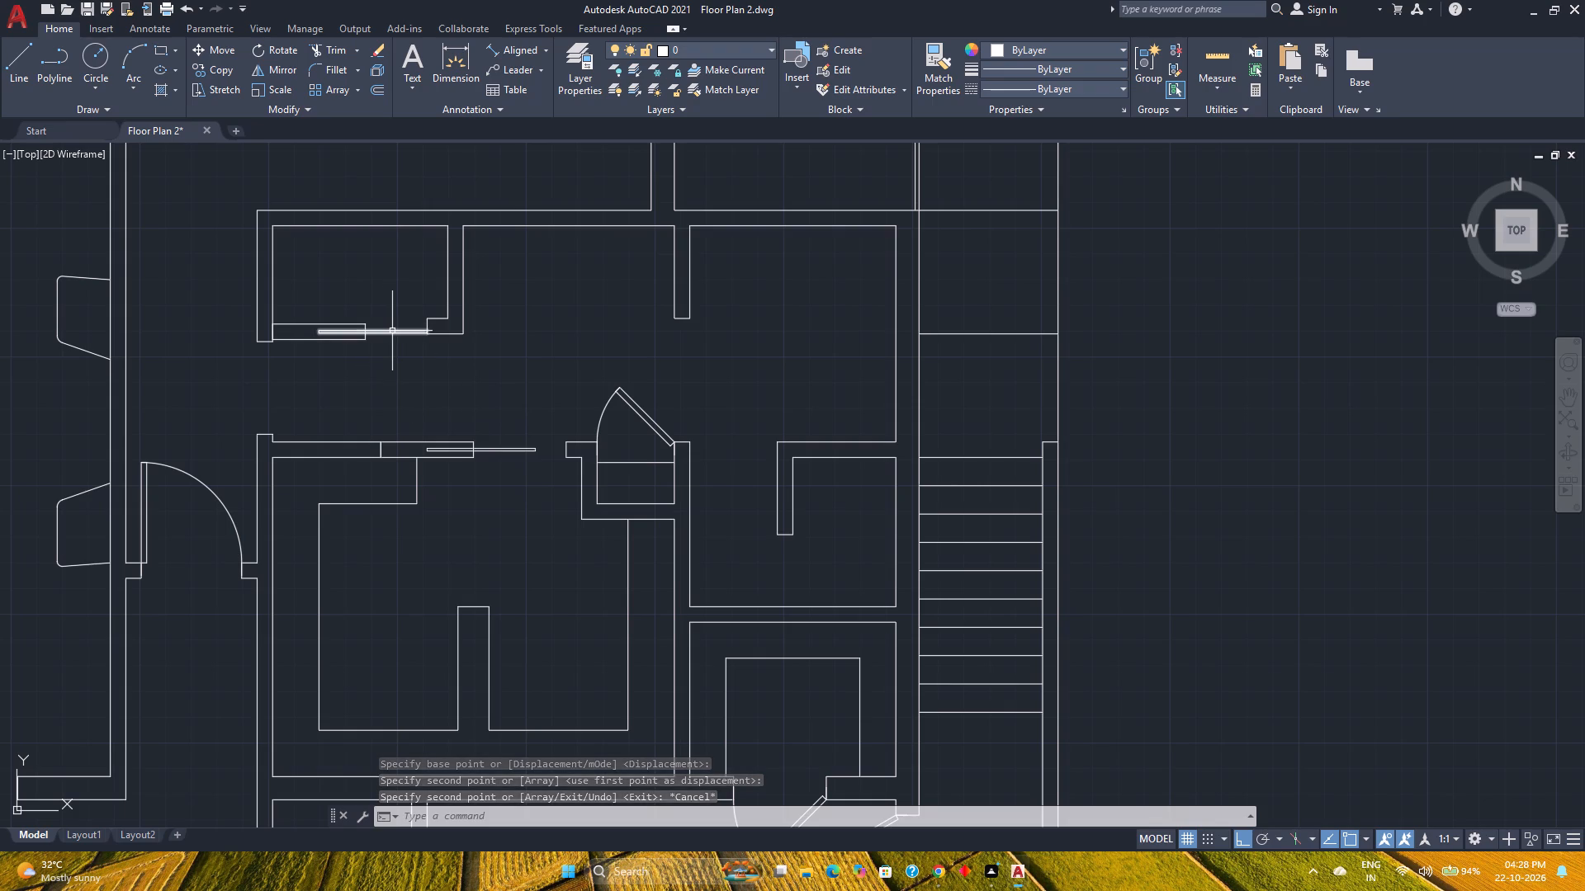
Shorten the copied sliding door panel by stretching its right end 1' toward the pocket.
{"action": "scroll", "coordinate": [392, 332], "scroll_direction": "up", "scroll_amount": 3}
{"action": "scroll", "coordinate": [392, 332], "scroll_direction": "down", "scroll_amount": 2}
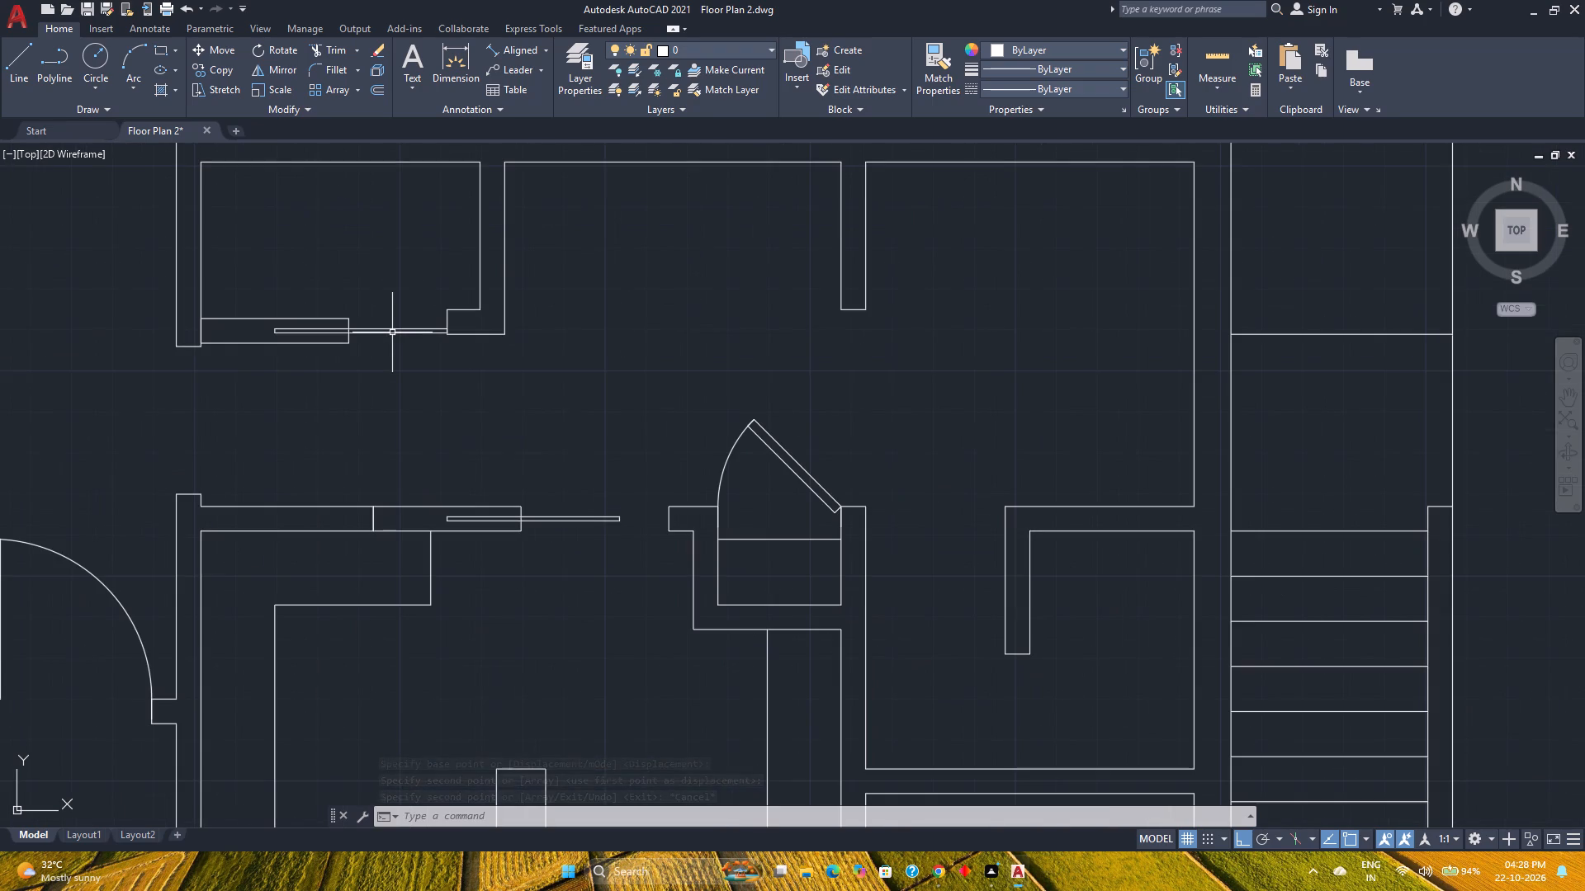
{"action": "scroll", "coordinate": [393, 342], "scroll_direction": "up", "scroll_amount": 3}
{"action": "middle_click_drag", "start_coordinate": [395, 342], "coordinate": [525, 457]}
{"action": "left_click", "coordinate": [505, 399]}
{"action": "left_click", "coordinate": [499, 403]}
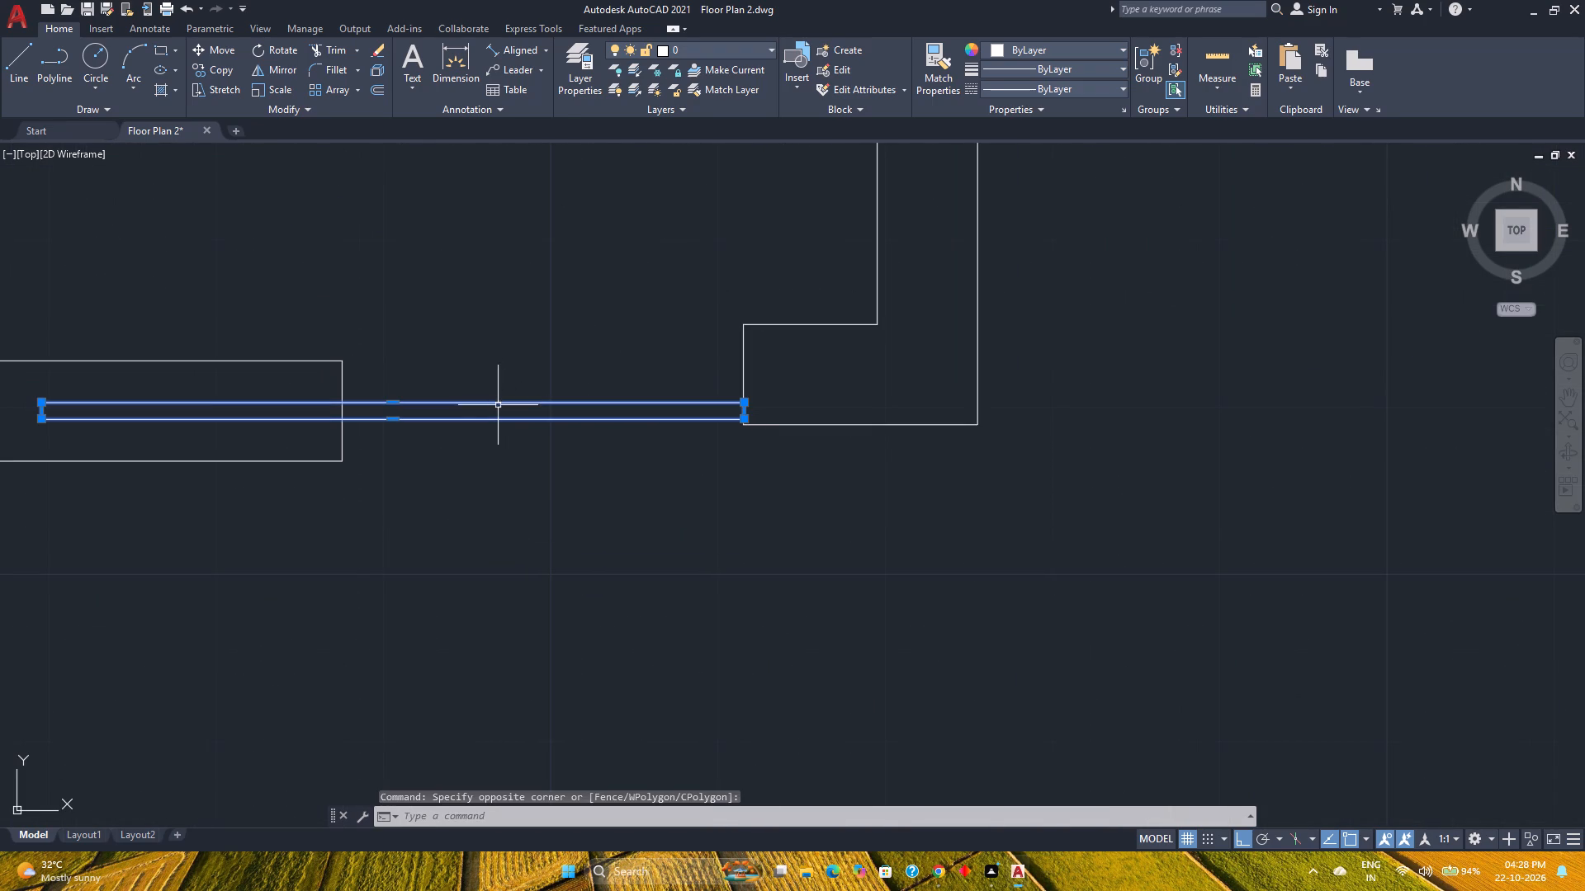
{"action": "scroll", "coordinate": [760, 411], "scroll_direction": "up", "scroll_amount": 3}
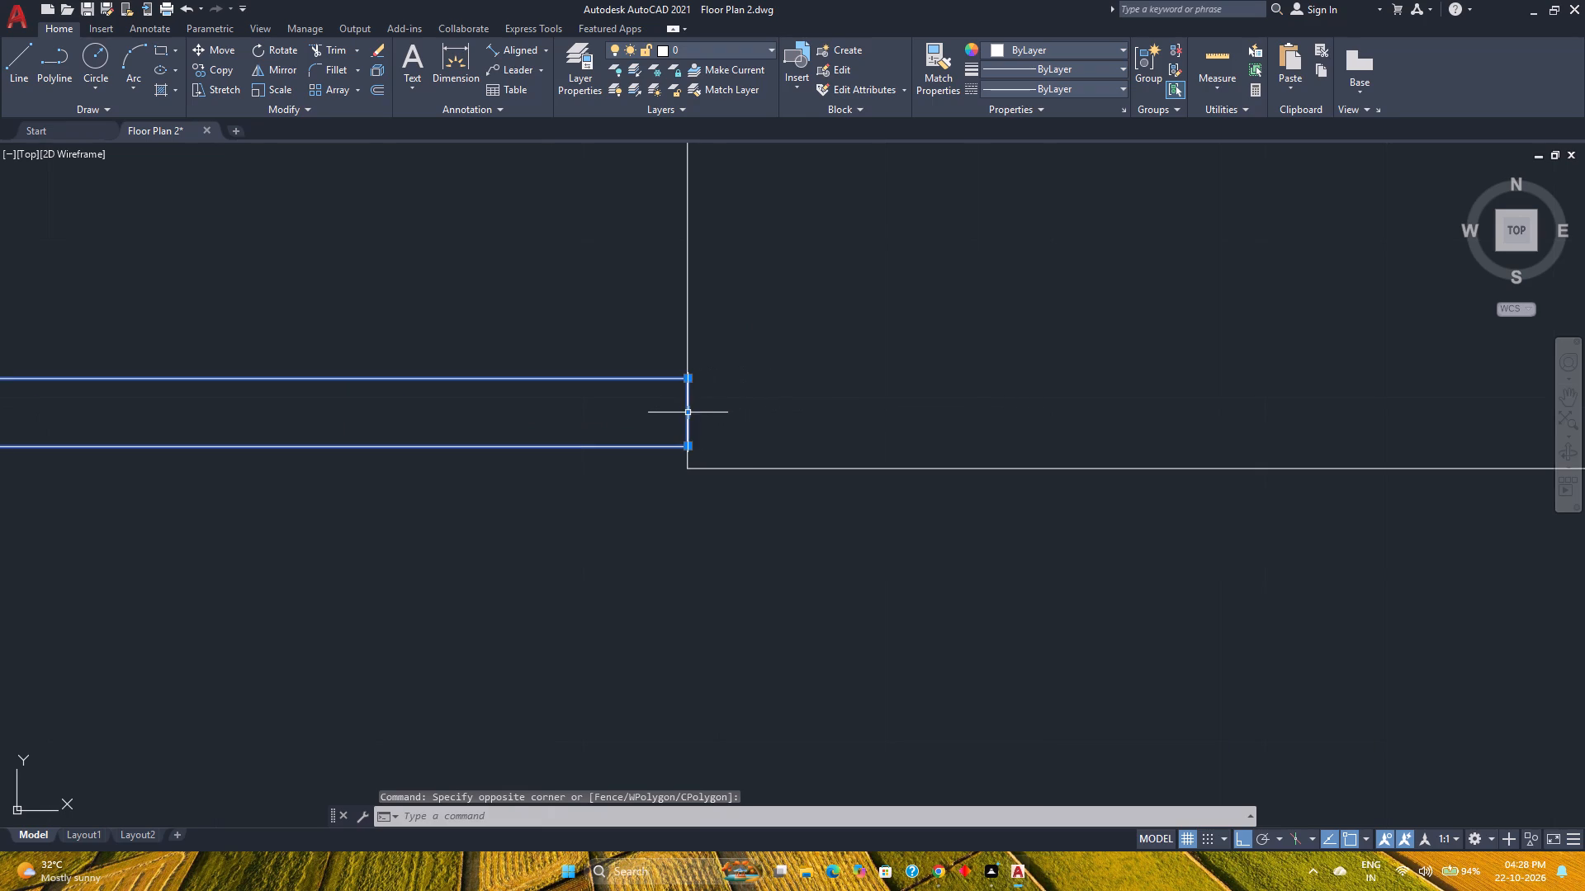
{"action": "left_click", "coordinate": [690, 412]}
{"action": "scroll", "coordinate": [452, 407], "scroll_direction": "down", "scroll_amount": 1}
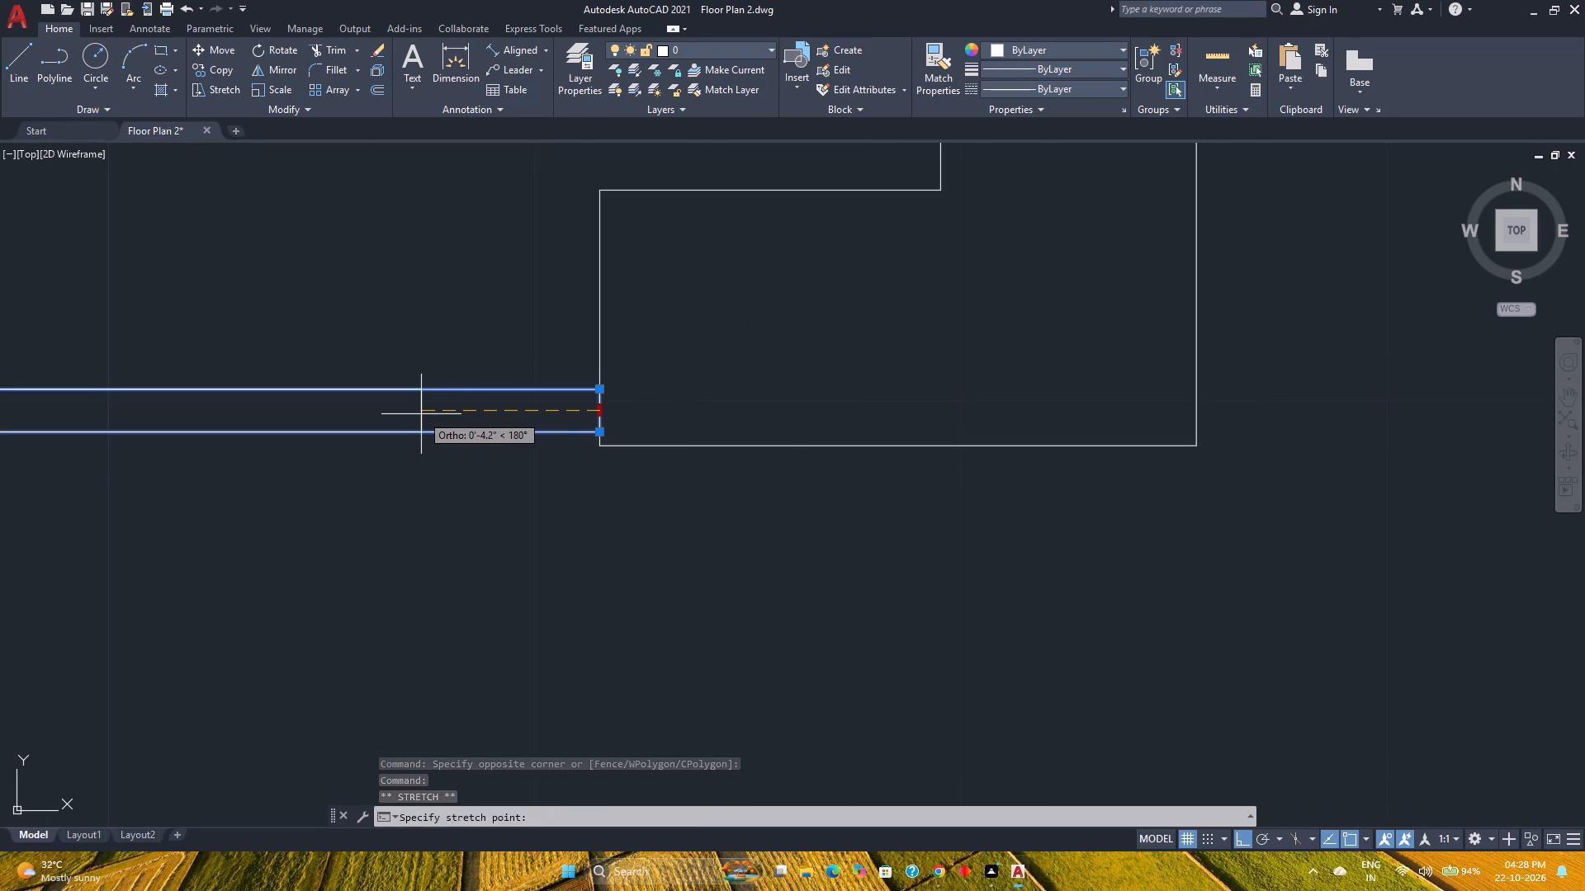
{"action": "type", "text": "1'"}
{"action": "key", "text": "Return"}
Move the shortened sliding panel 6" to the right, and save the drawing.
{"action": "scroll", "coordinate": [394, 445], "scroll_direction": "down", "scroll_amount": 3}
{"action": "middle_click_drag", "start_coordinate": [394, 445], "coordinate": [643, 454]}
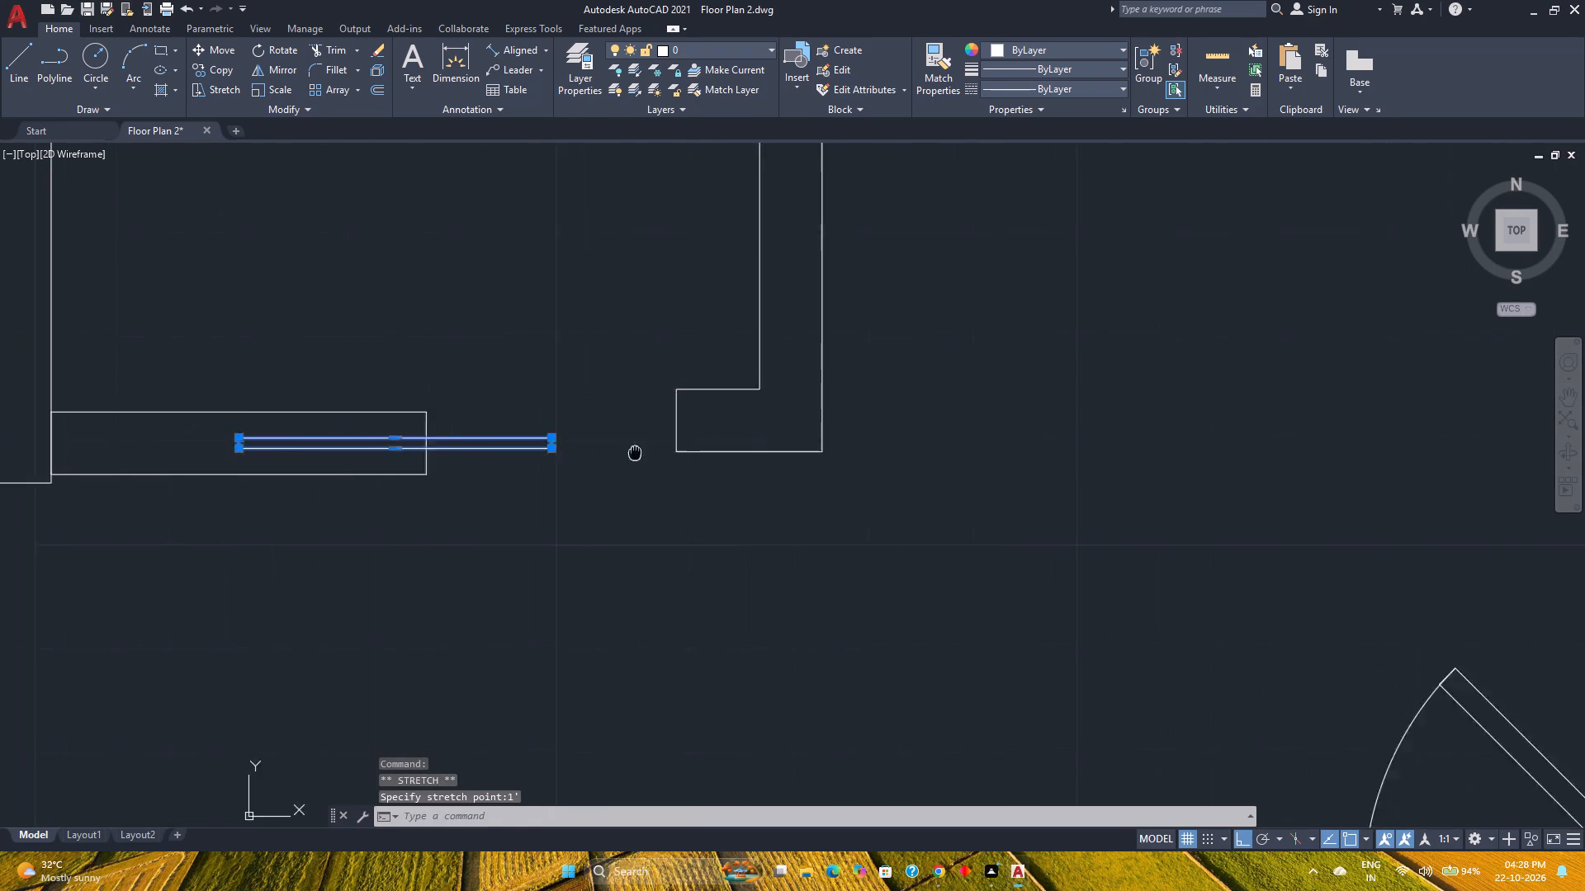
{"action": "middle_click_drag", "start_coordinate": [643, 454], "coordinate": [699, 458]}
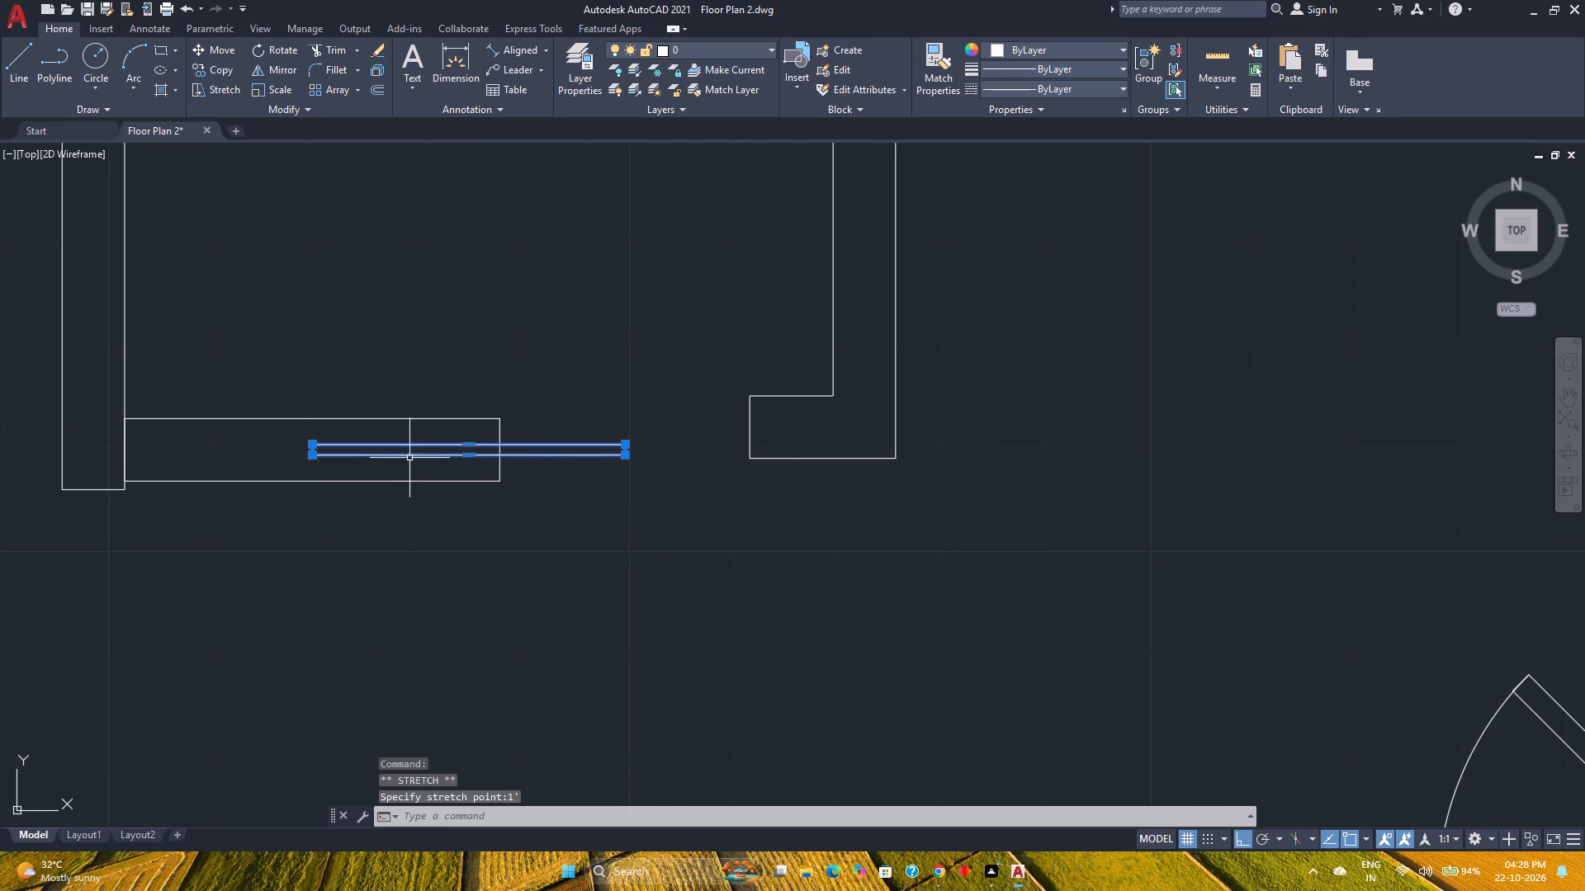
{"action": "key", "text": "m"}
{"action": "key", "text": "Return"}
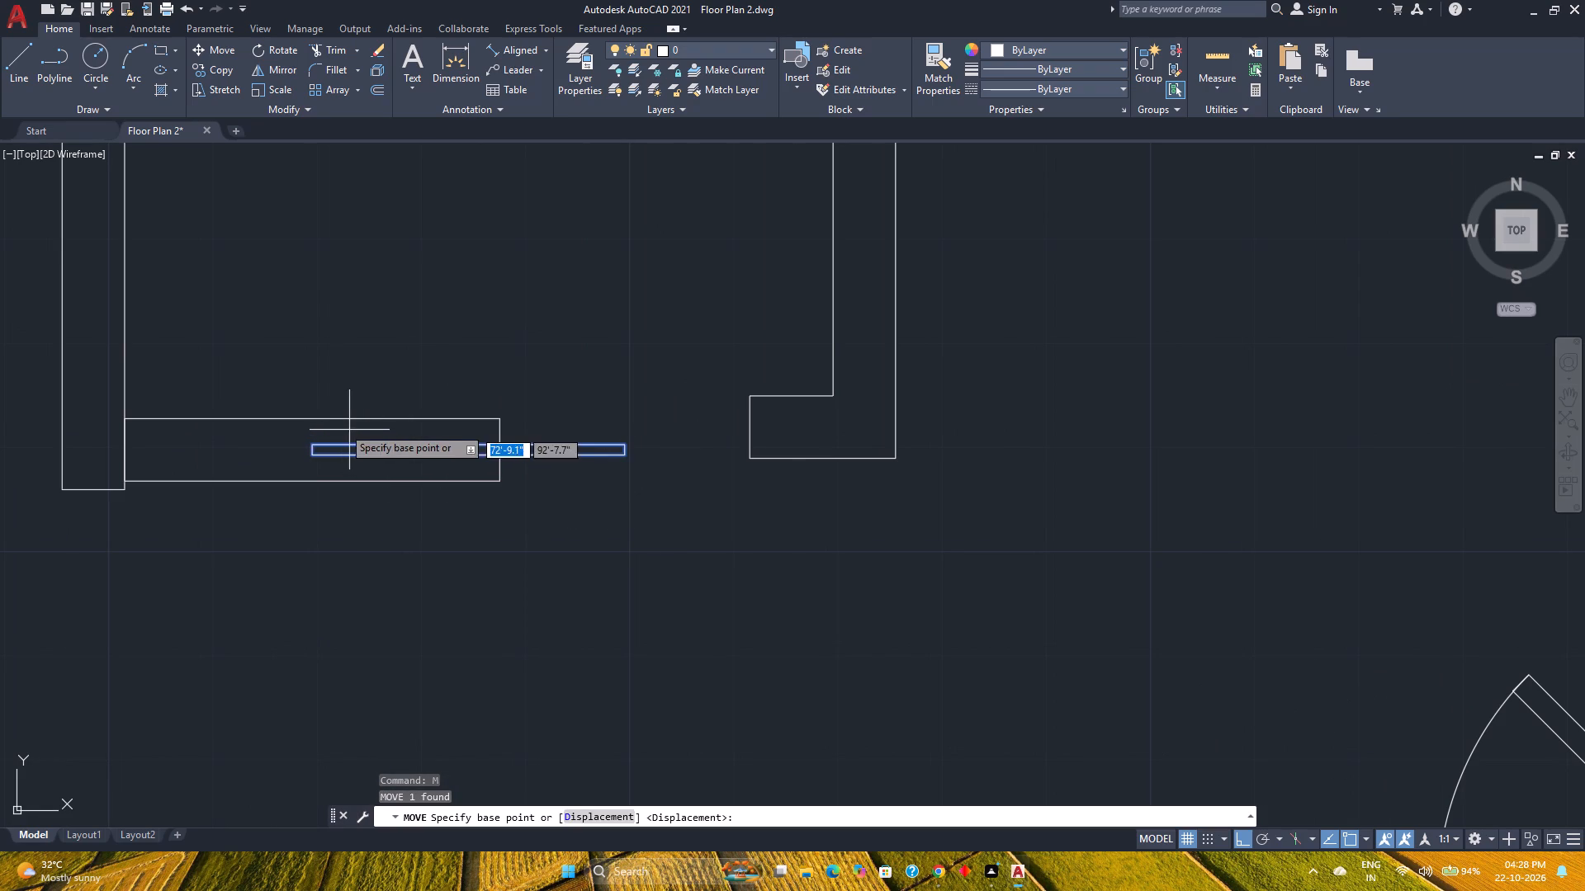
{"action": "scroll", "coordinate": [321, 436], "scroll_direction": "up", "scroll_amount": 3}
{"action": "left_click", "coordinate": [280, 468]}
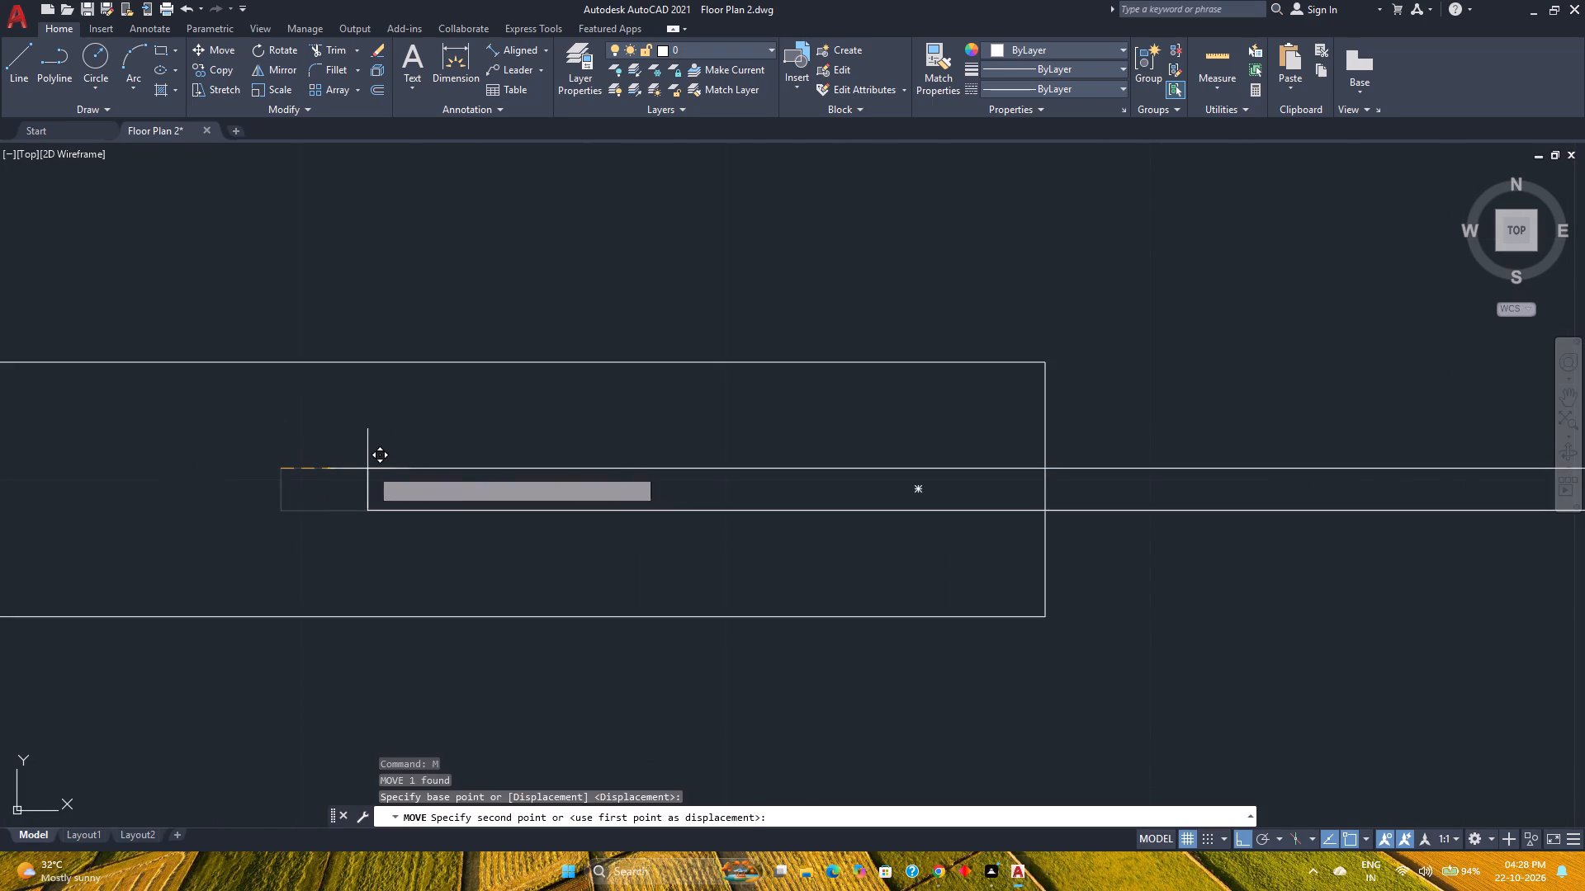
{"action": "key", "text": "6"}
{"action": "key", "text": "Return"}
{"action": "scroll", "coordinate": [381, 469], "scroll_direction": "down", "scroll_amount": 3}
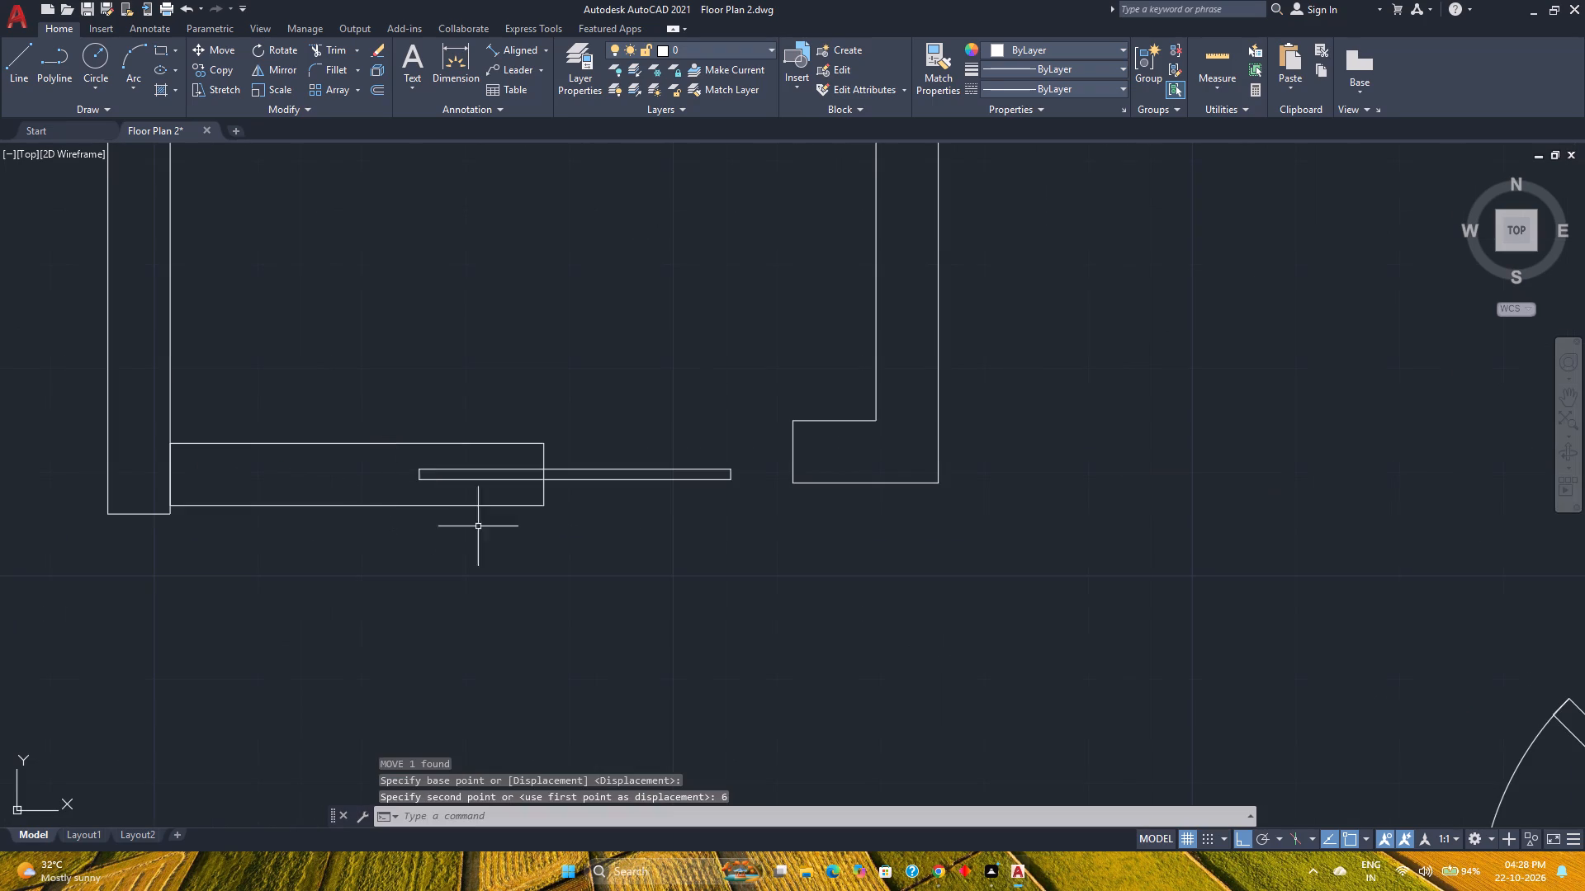
{"action": "key", "text": "Escape"}
{"action": "scroll", "coordinate": [687, 559], "scroll_direction": "down", "scroll_amount": 2}
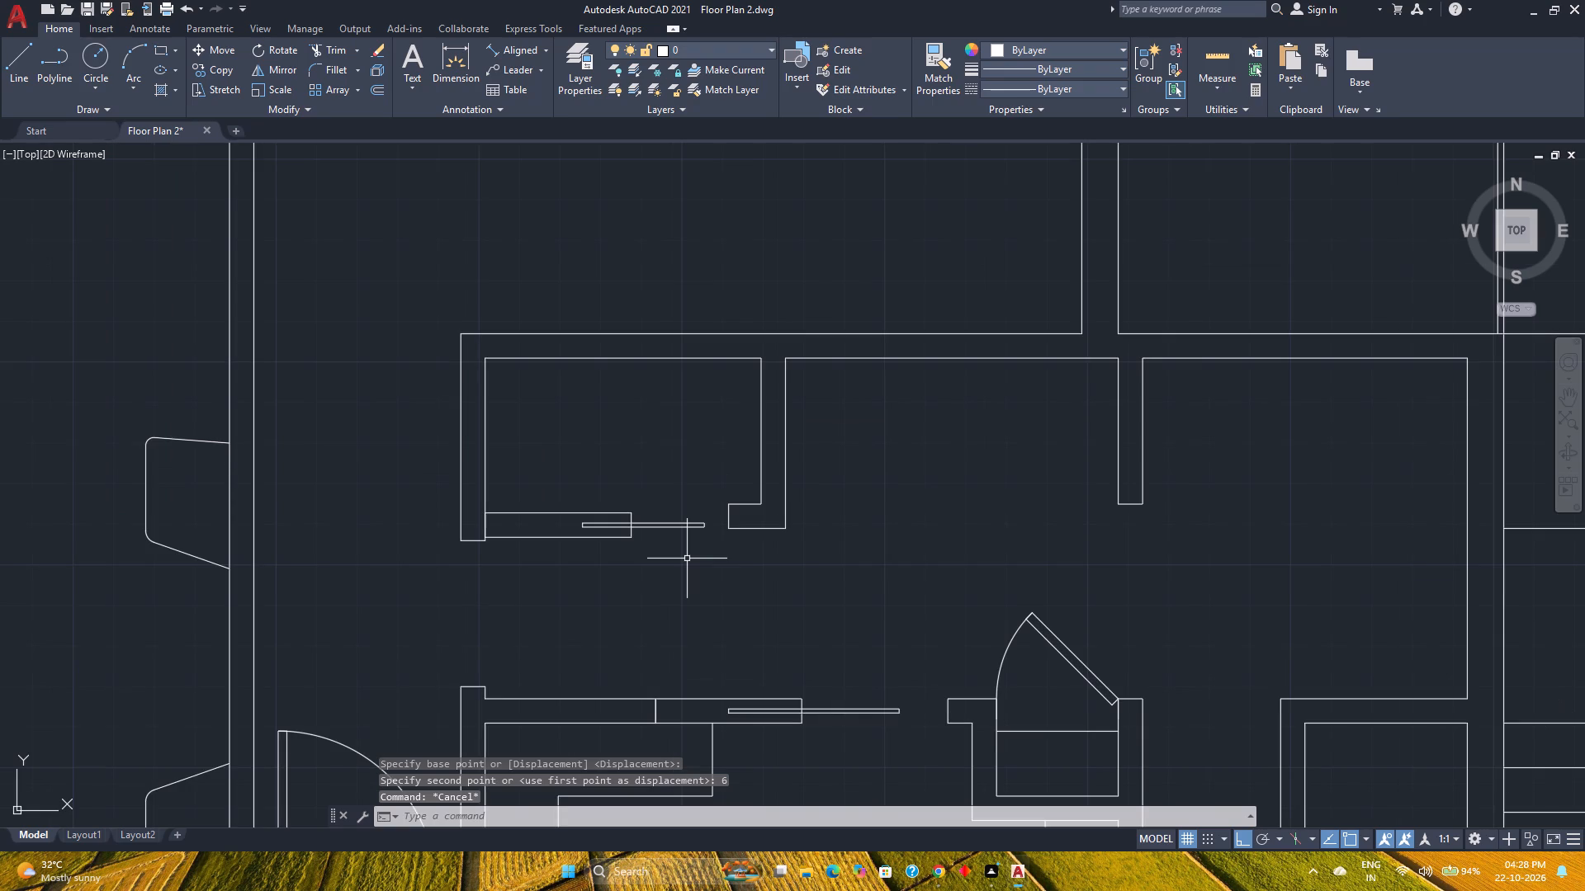
{"action": "key", "text": "ctrl+s"}
Move the upper-left closet's sliding door and pocket up along the wall to line up with the opposite wall return's lower edge, and save.
{"action": "middle_click_drag", "start_coordinate": [761, 549], "coordinate": [633, 532]}
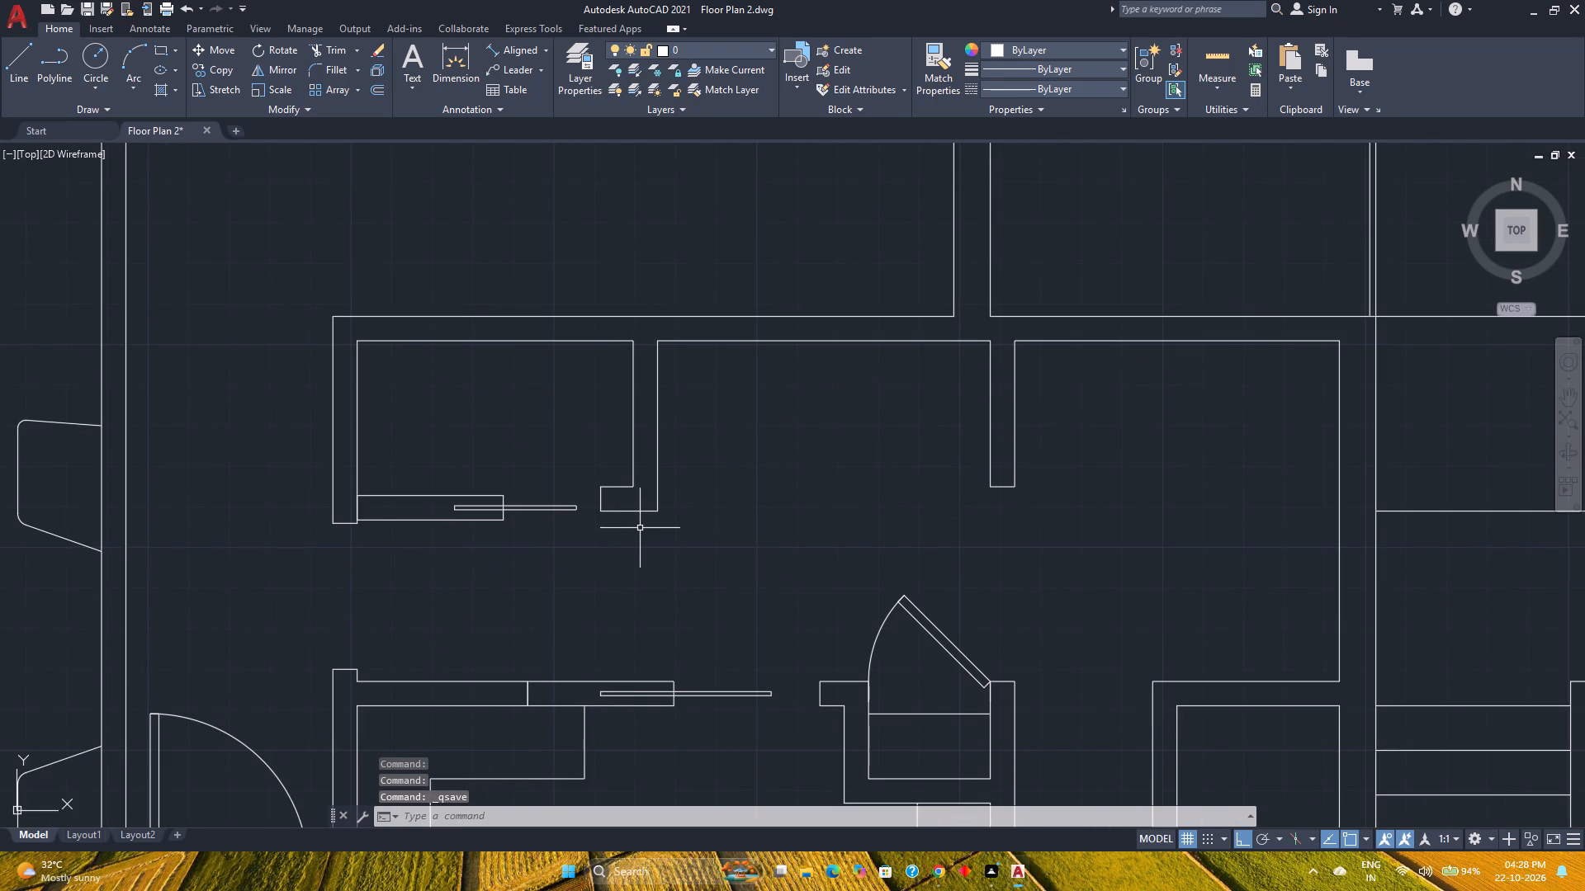
{"action": "scroll", "coordinate": [364, 527], "scroll_direction": "up", "scroll_amount": 1}
{"action": "left_click", "coordinate": [630, 535]}
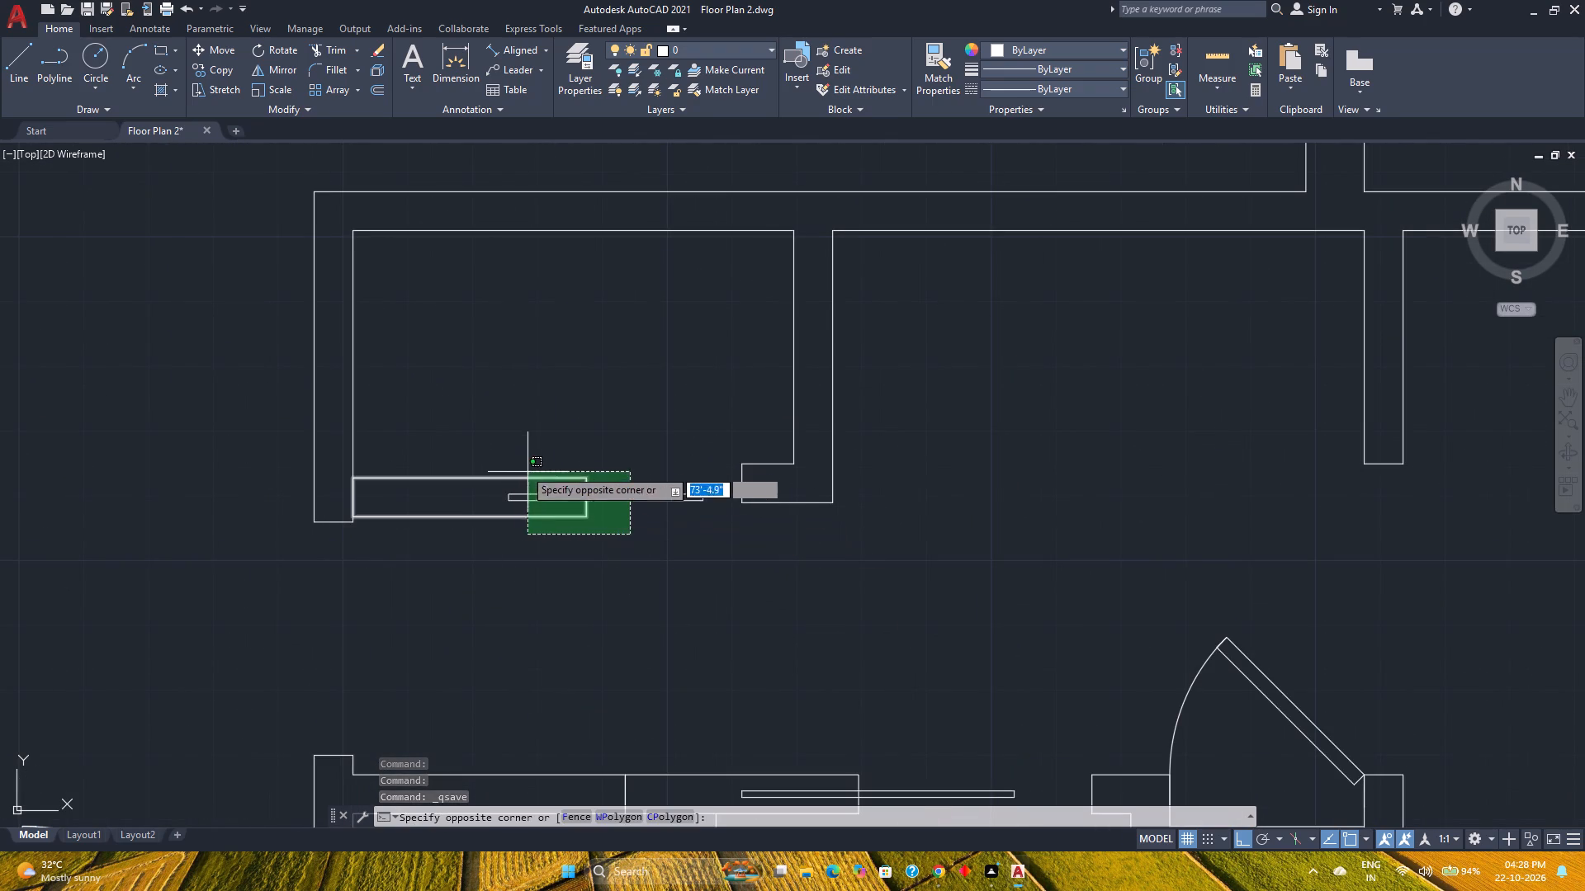
{"action": "left_click", "coordinate": [516, 461]}
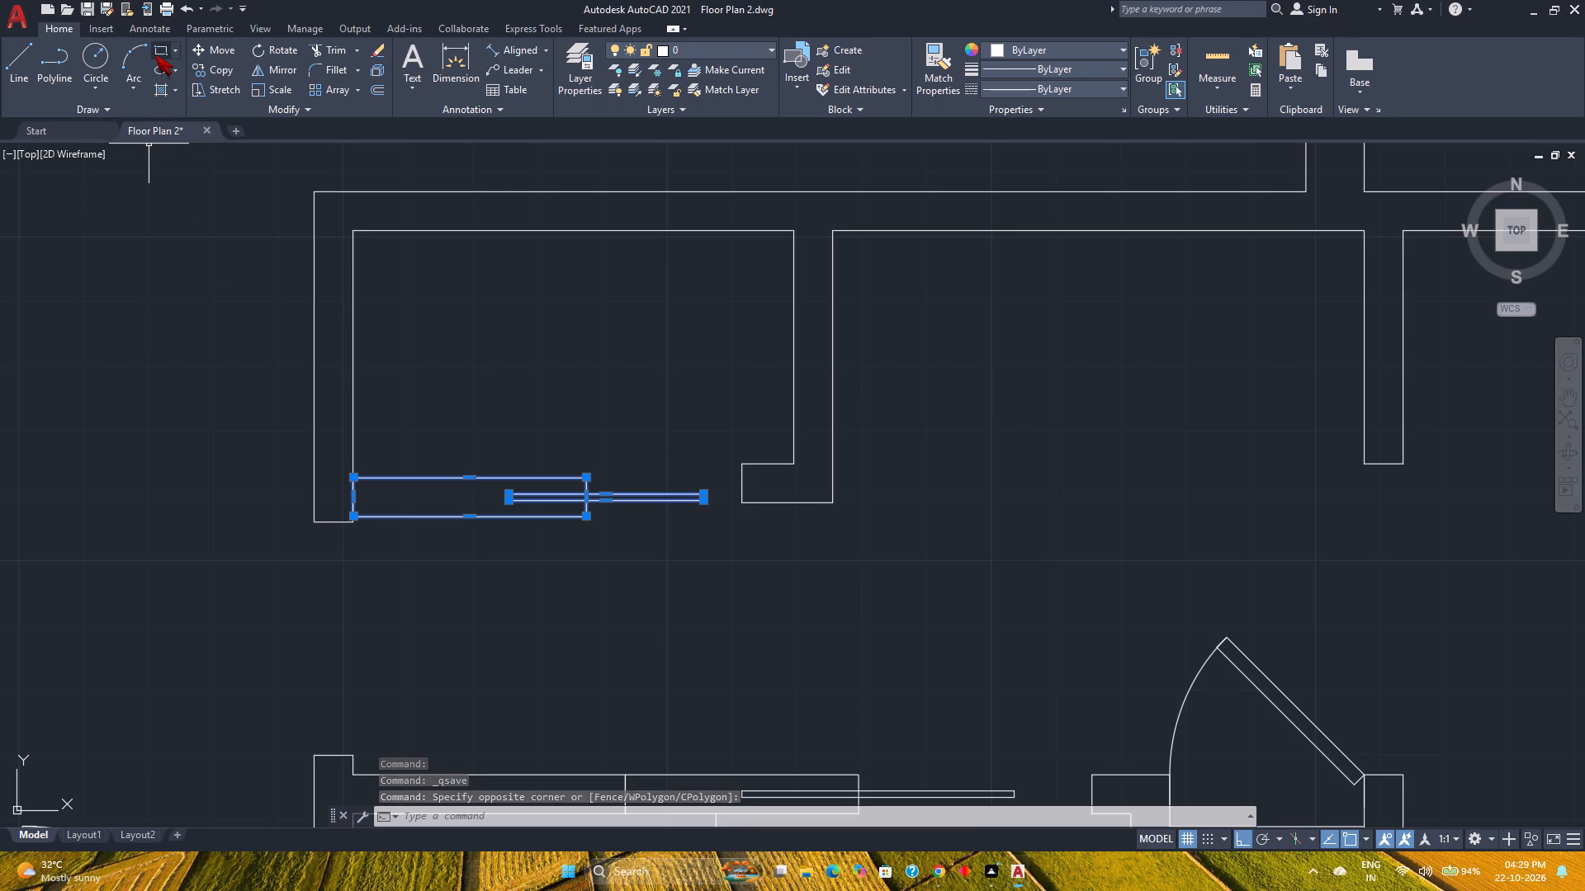
{"action": "left_click", "coordinate": [202, 42]}
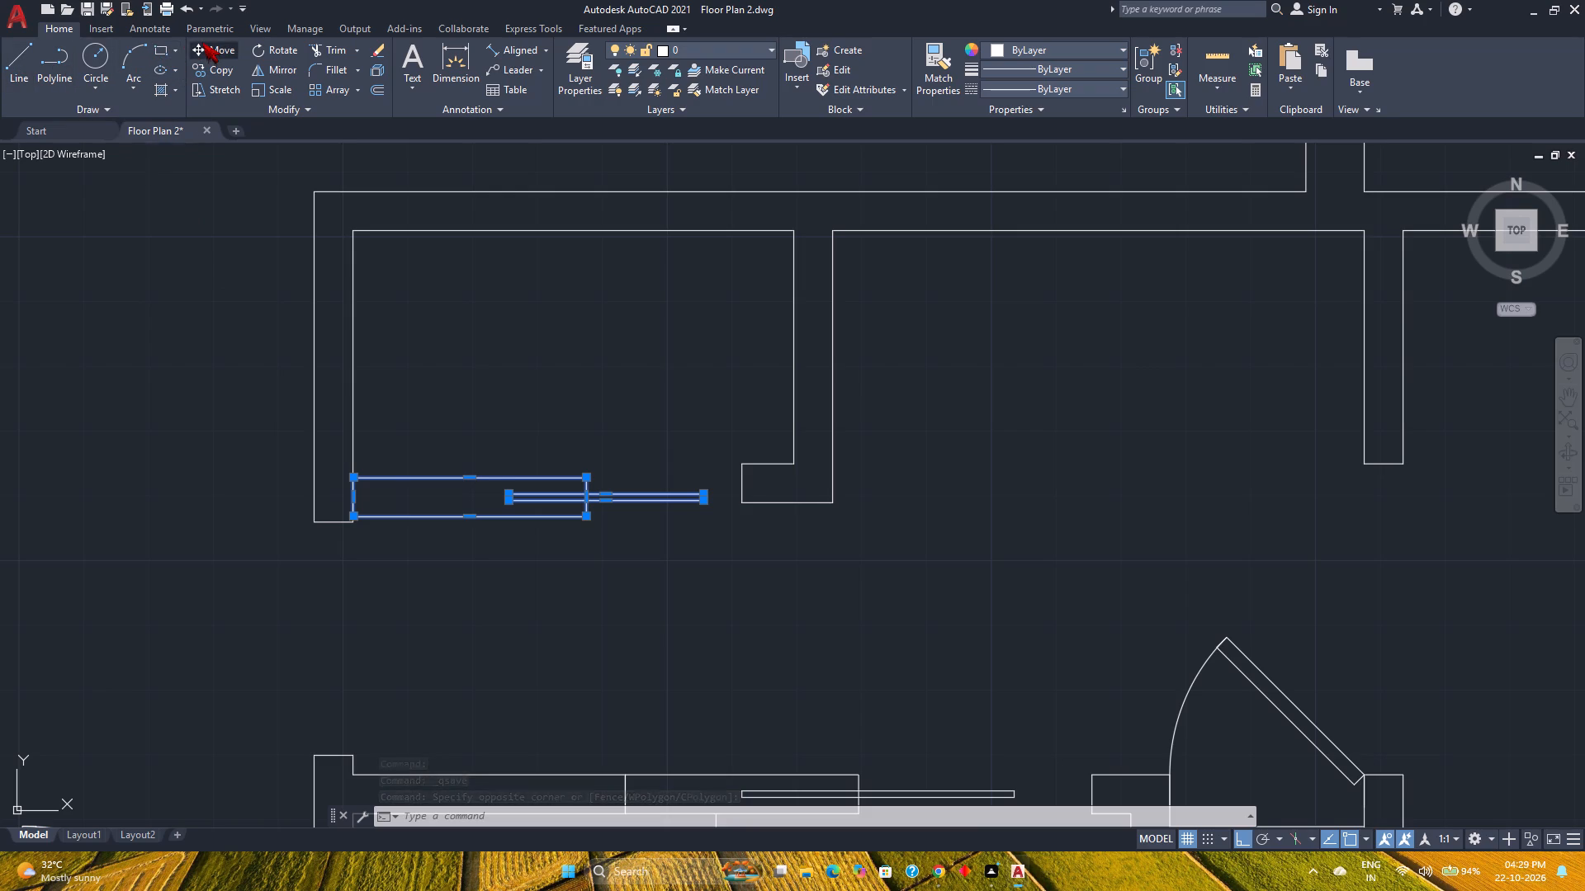
{"action": "scroll", "coordinate": [349, 517], "scroll_direction": "up", "scroll_amount": 4}
{"action": "left_click", "coordinate": [360, 516]}
{"action": "scroll", "coordinate": [359, 511], "scroll_direction": "down", "scroll_amount": 2}
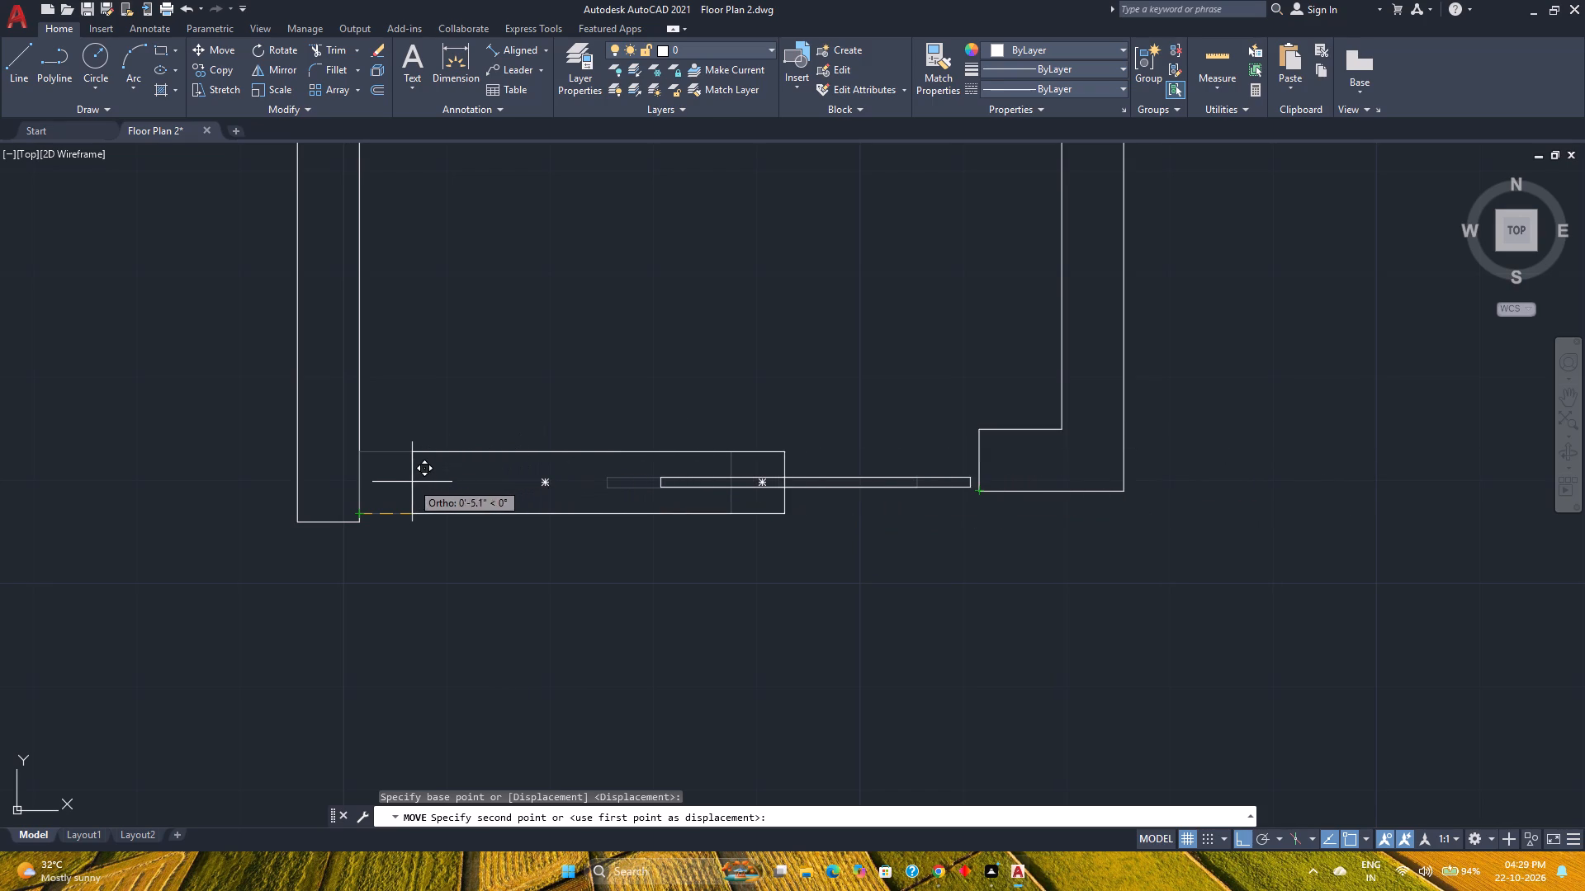
{"action": "left_click", "coordinate": [364, 489]}
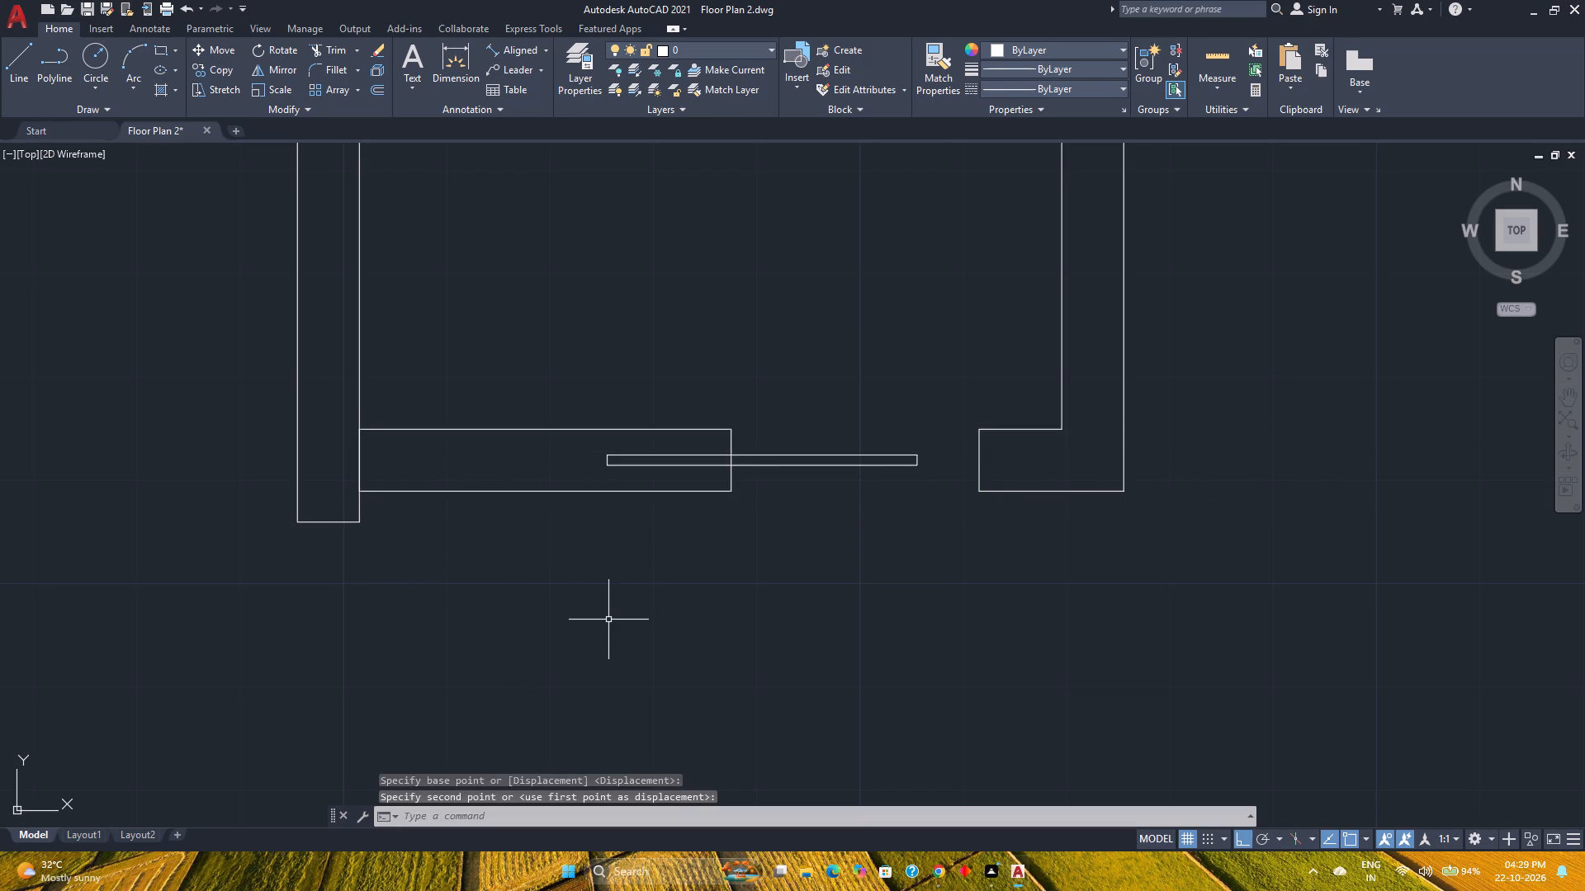
{"action": "key", "text": "Escape"}
{"action": "key", "text": "ctrl+s"}
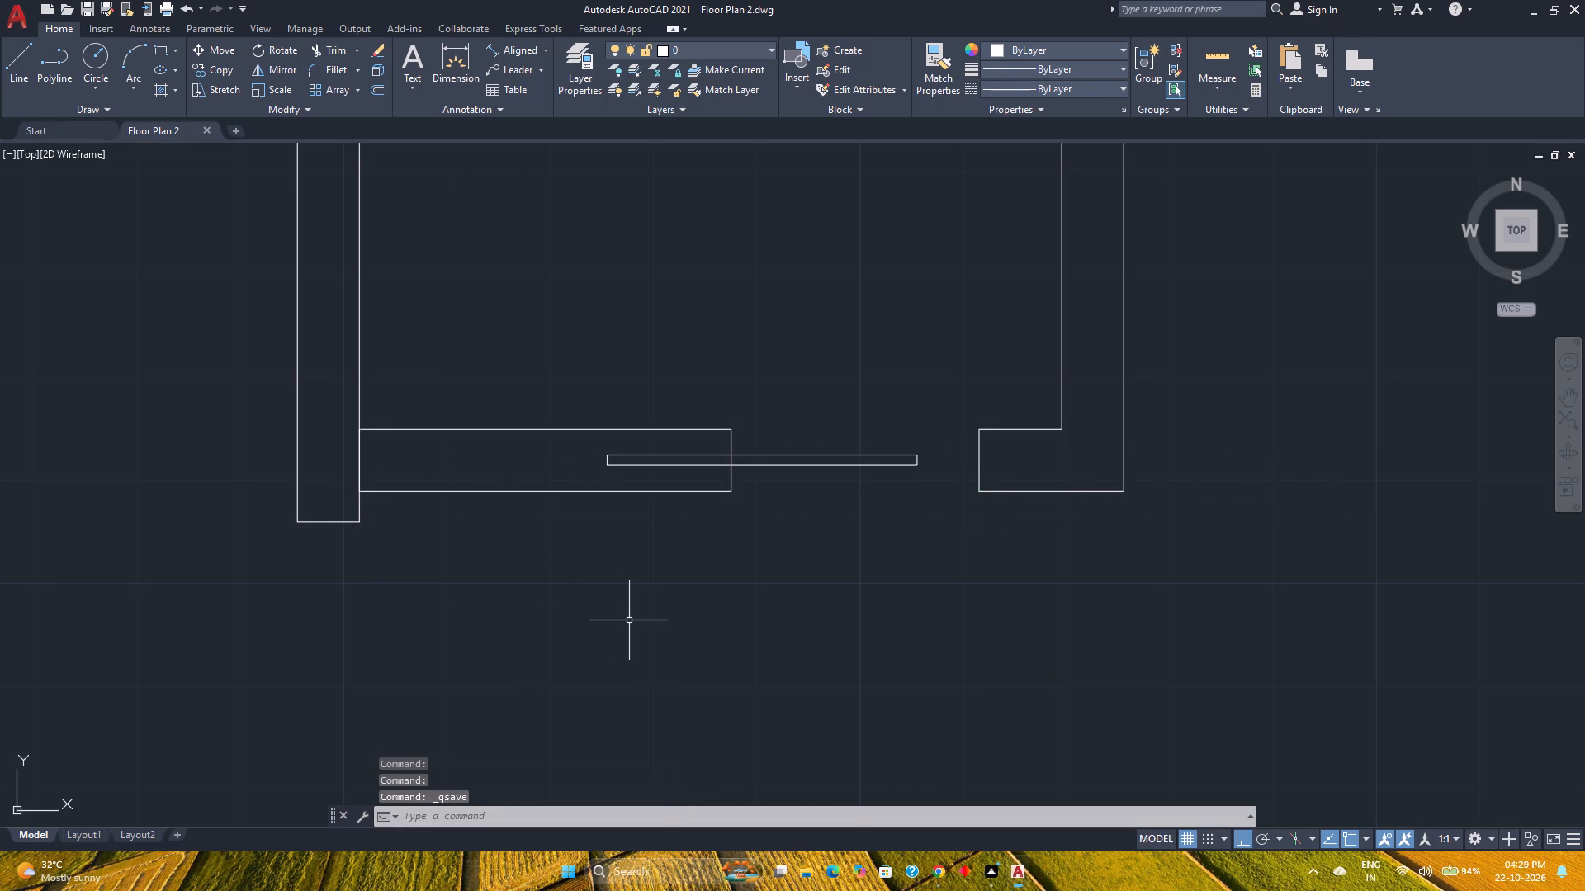
Measure the upper-left closet's interior with Quick Measure.
{"action": "scroll", "coordinate": [627, 615], "scroll_direction": "down", "scroll_amount": 3}
{"action": "scroll", "coordinate": [726, 598], "scroll_direction": "up", "scroll_amount": 1}
{"action": "middle_click_drag", "start_coordinate": [726, 598], "coordinate": [674, 578]}
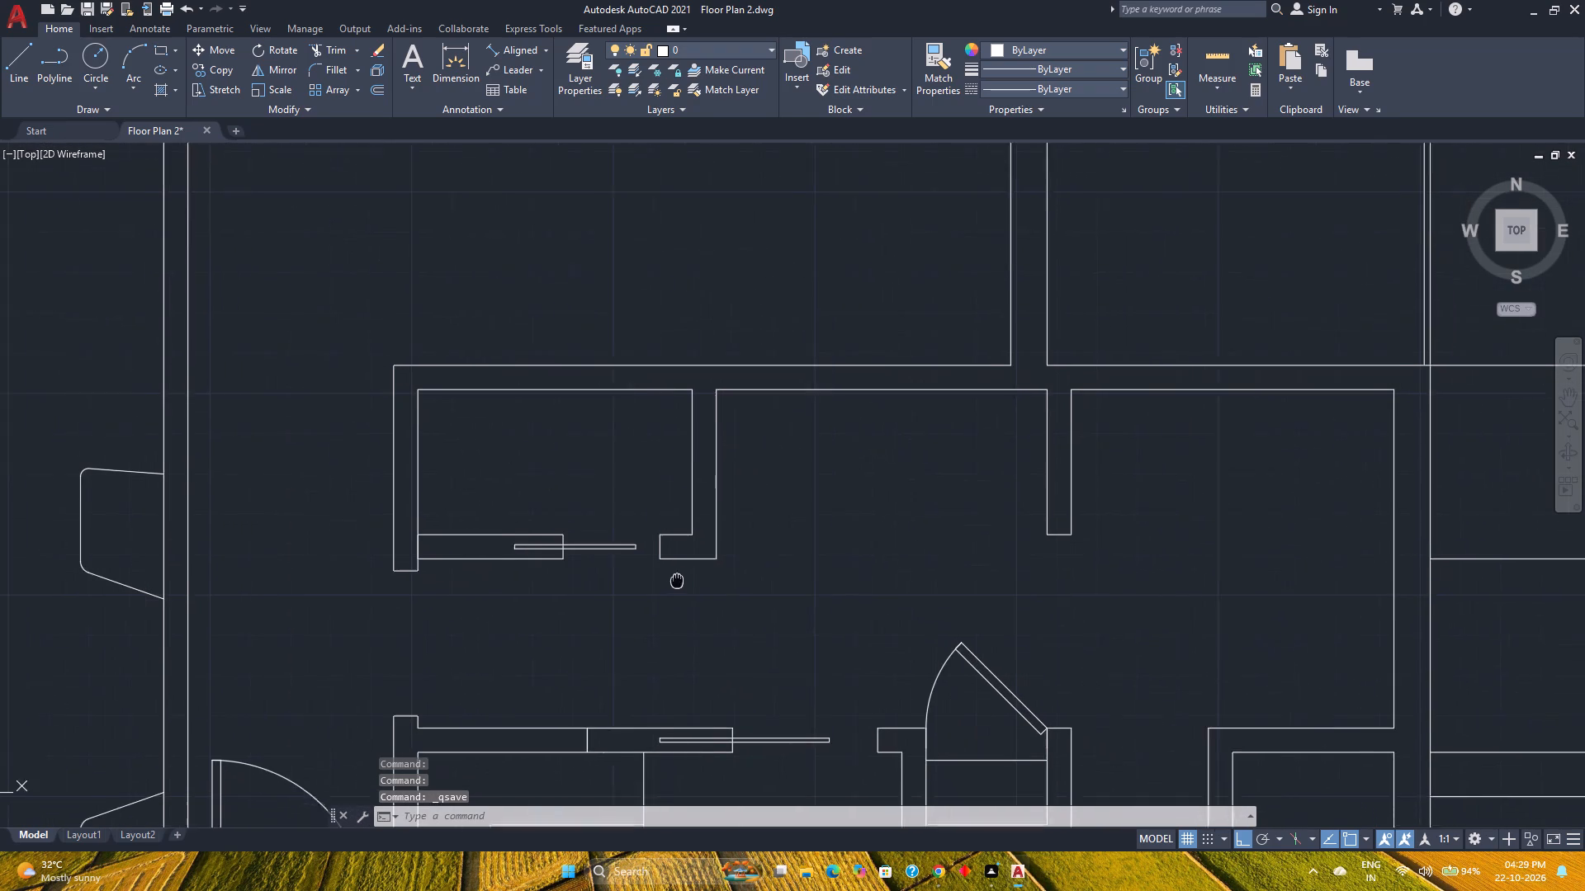
{"action": "middle_click_drag", "start_coordinate": [674, 578], "coordinate": [666, 575]}
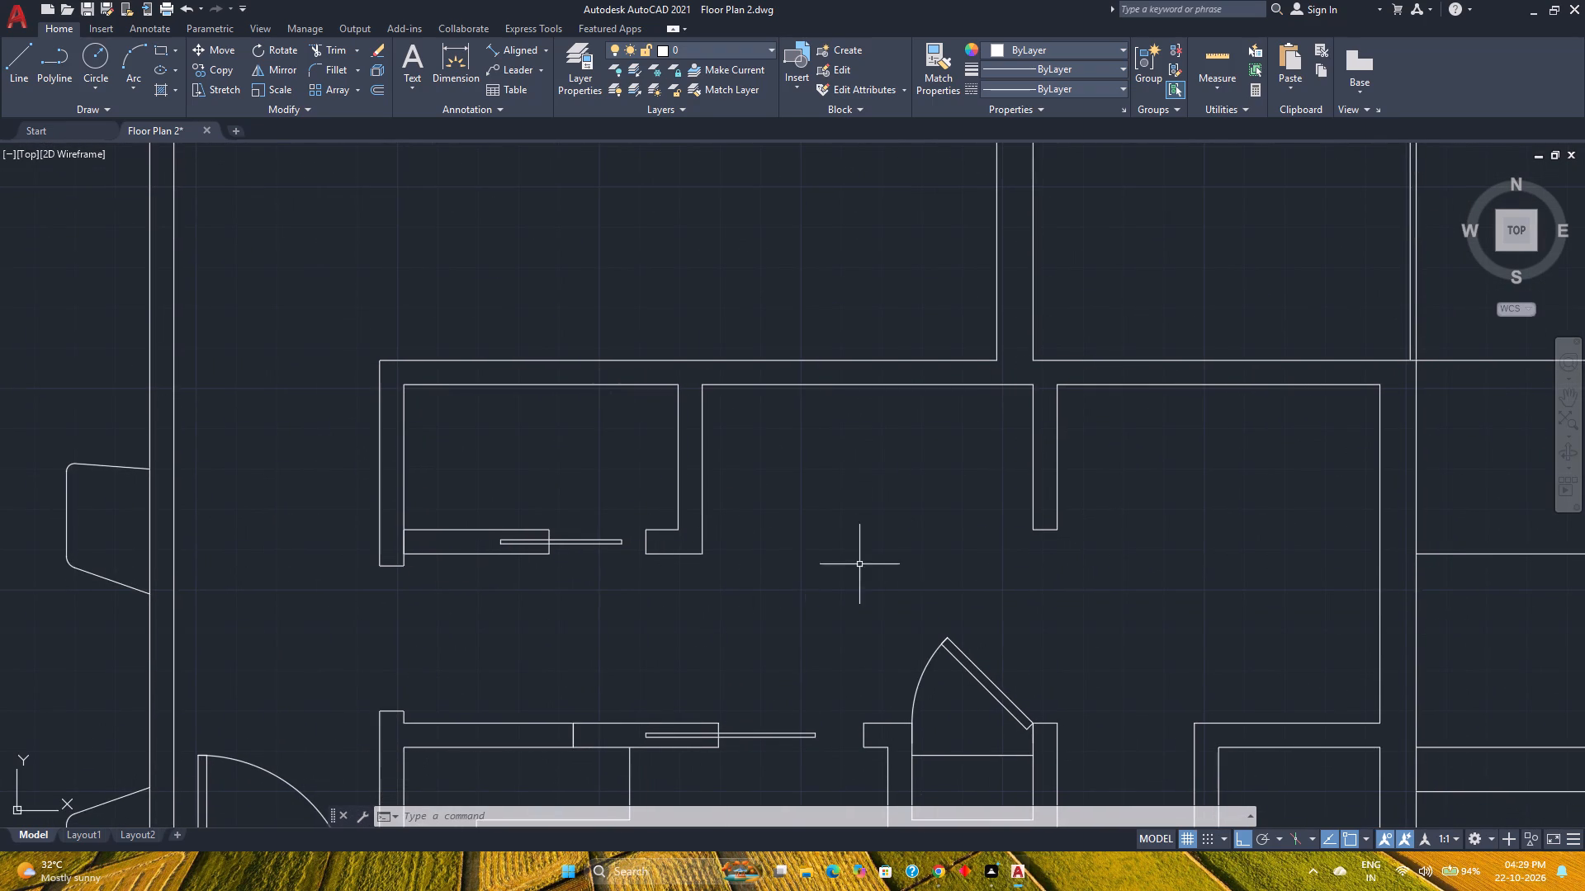
{"action": "left_click", "coordinate": [1225, 49]}
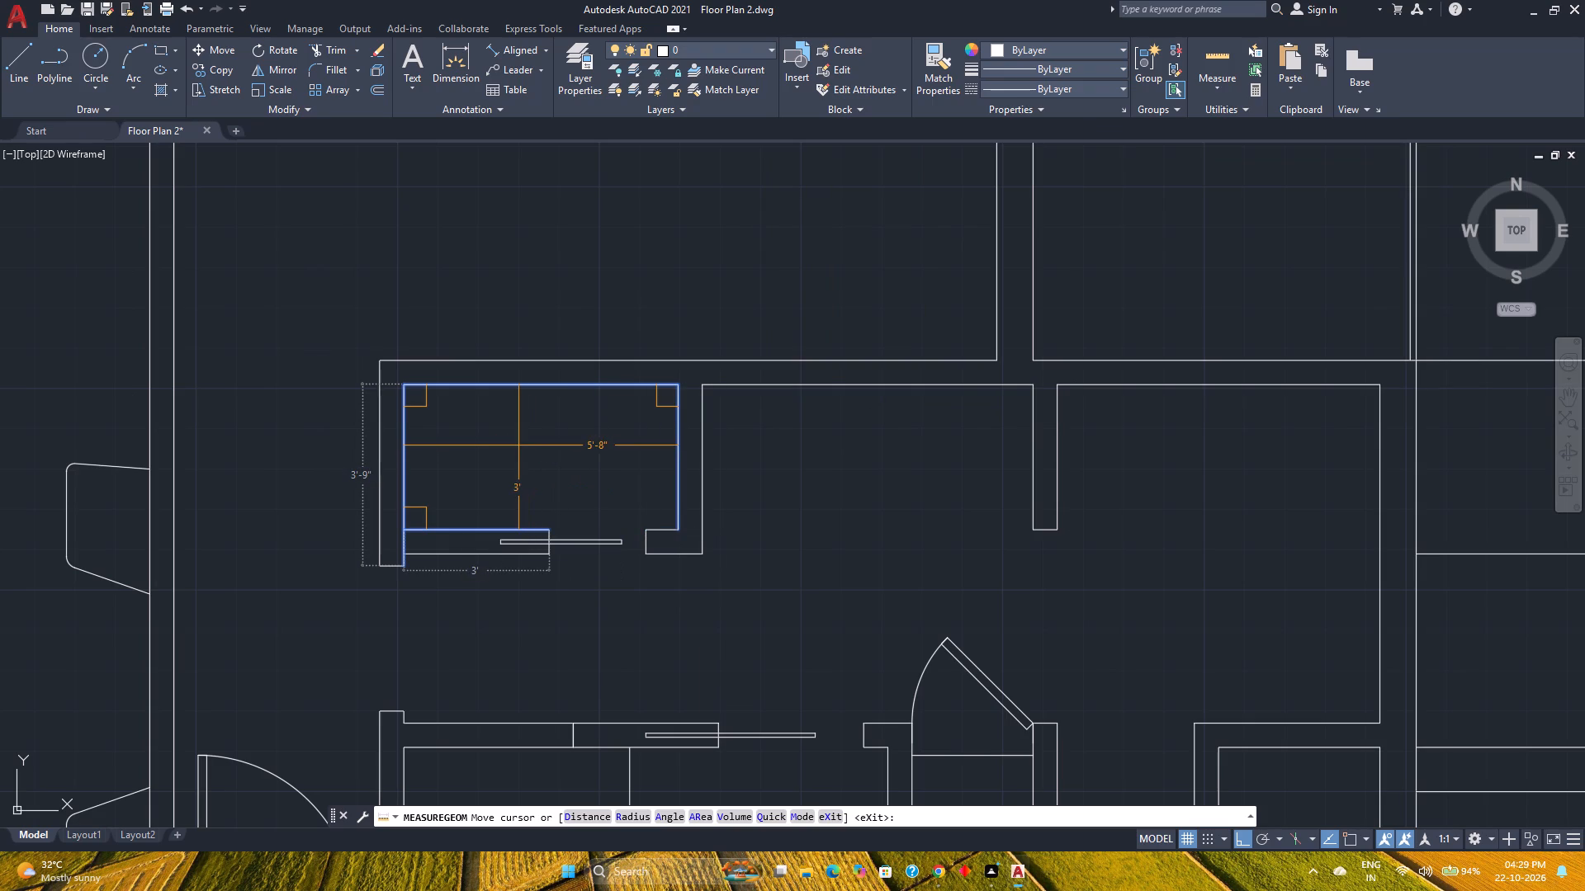
{"action": "key", "text": "Escape"}
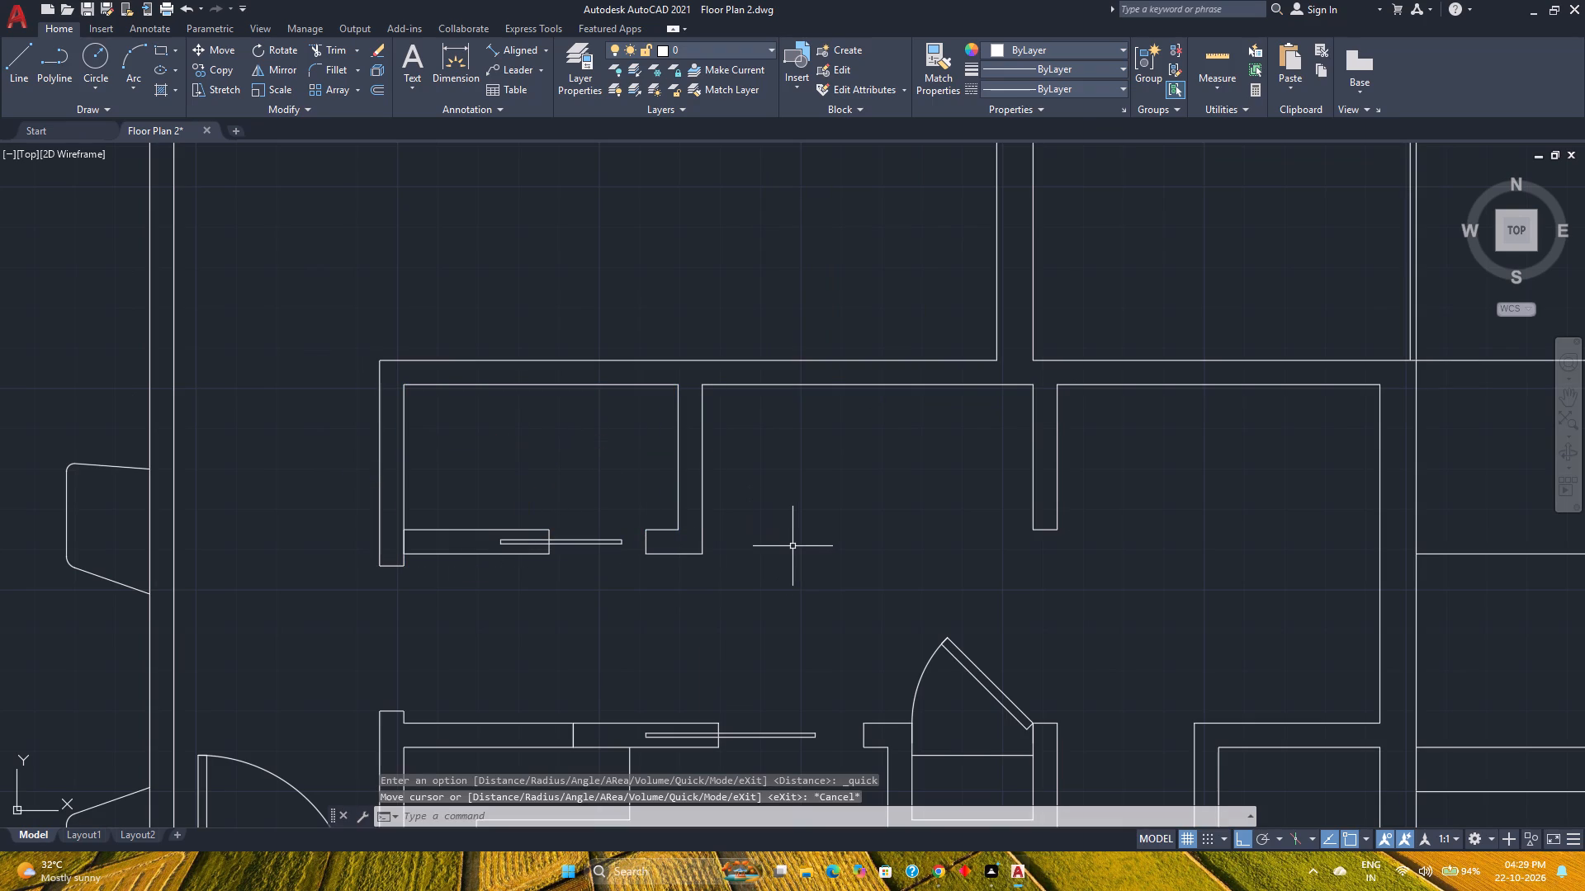
Offset the upper wall line of the recess beside the upper-left closet 2' downward into the recess.
{"action": "middle_click_drag", "start_coordinate": [925, 549], "coordinate": [836, 538]}
{"action": "middle_click", "coordinate": [837, 538]}
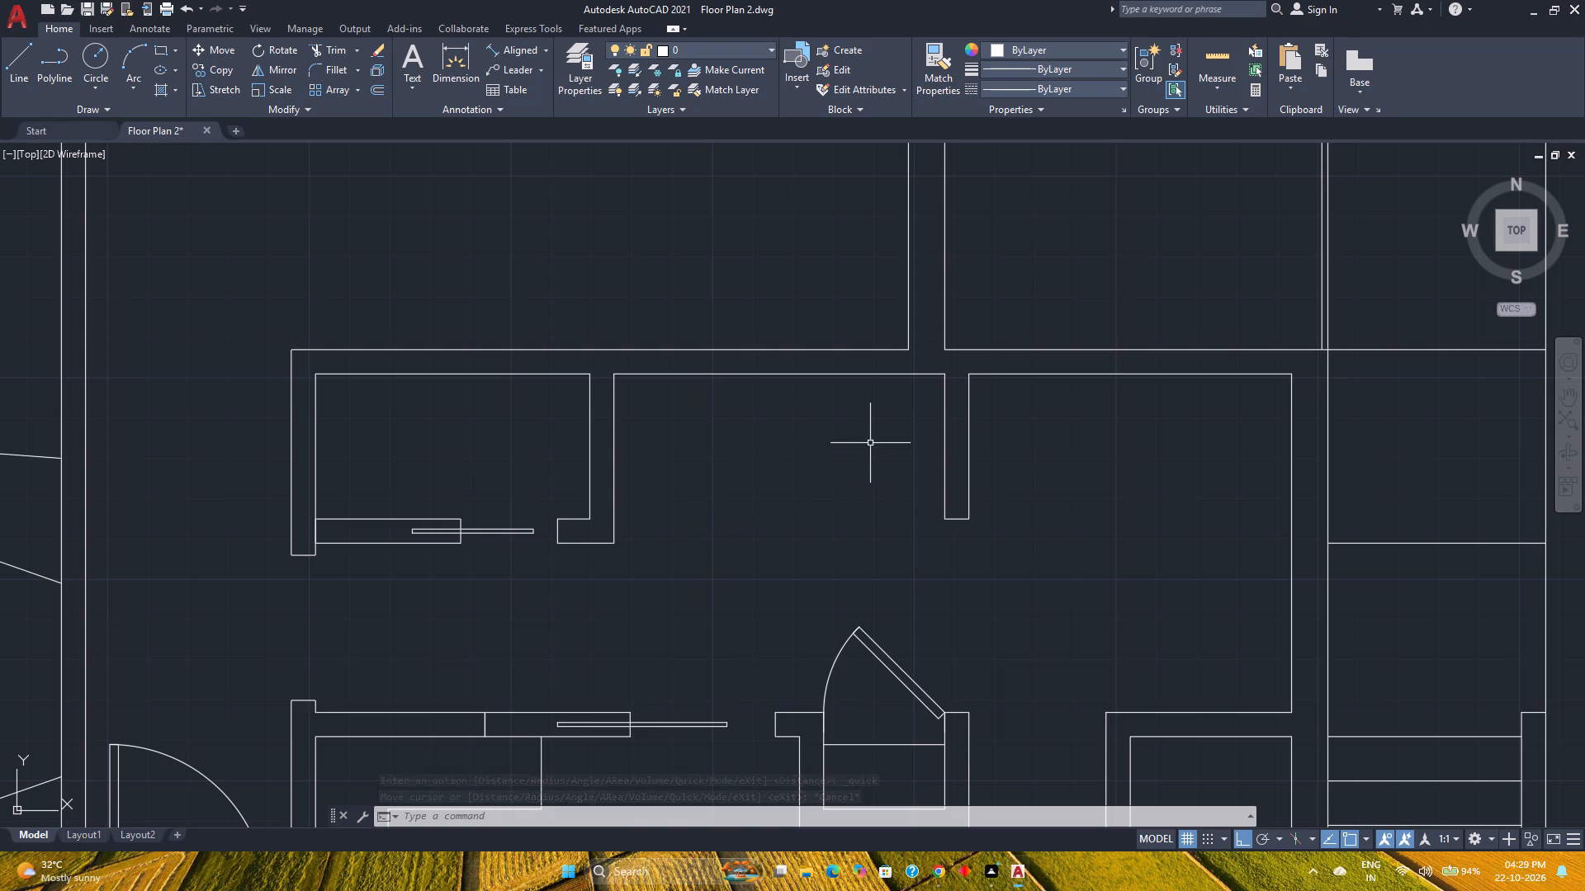
{"action": "left_click", "coordinate": [378, 87]}
{"action": "key", "text": "2"}
{"action": "key", "text": "apostrophe"}
{"action": "key", "text": "Return"}
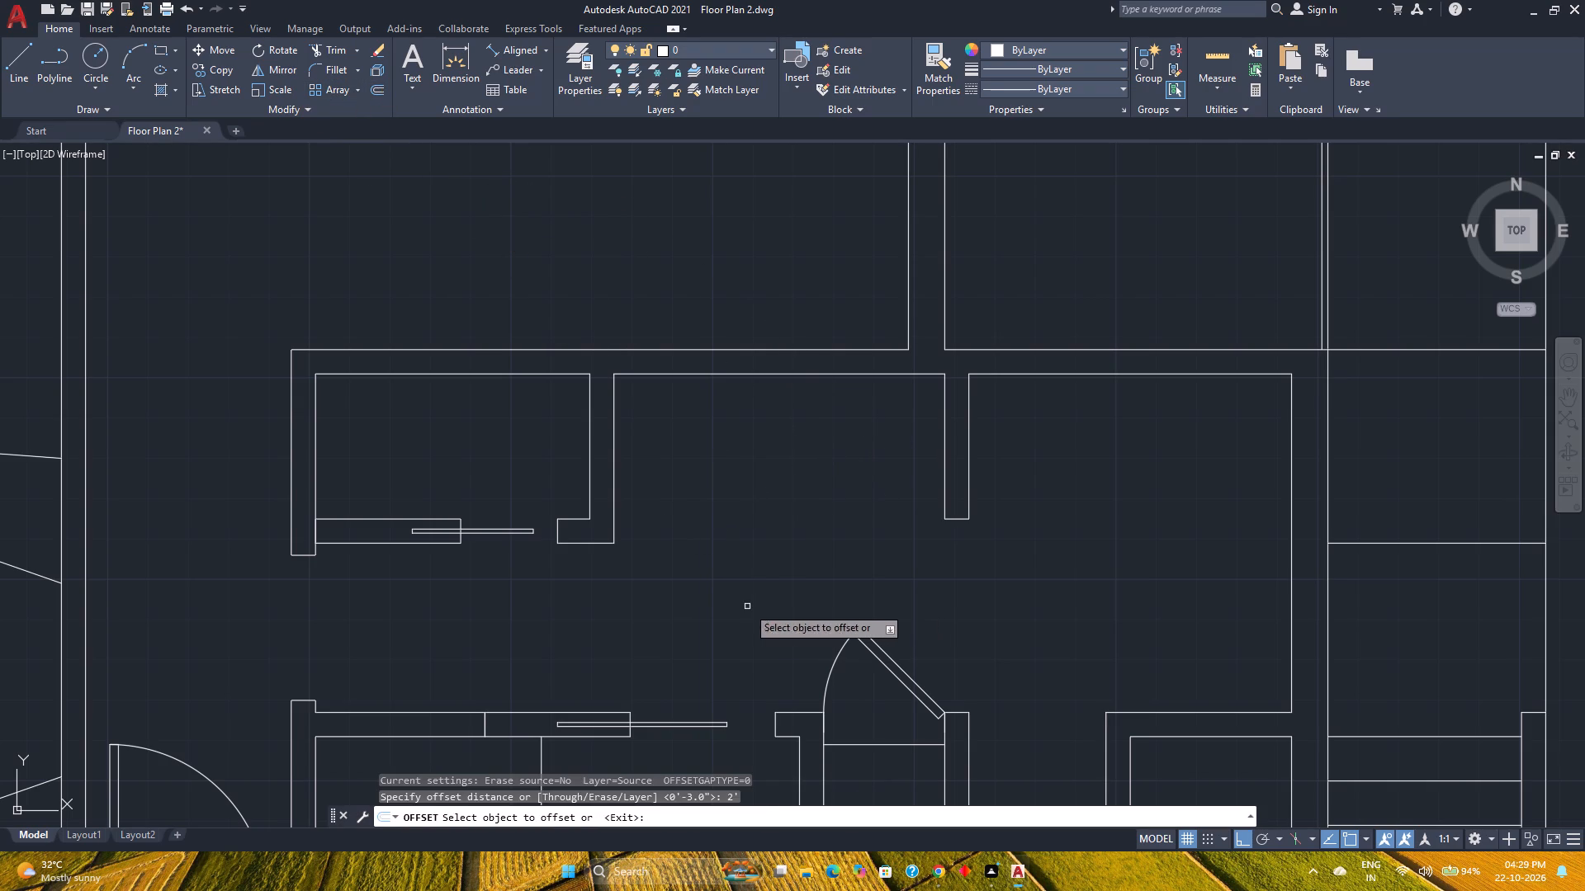
{"action": "left_click", "coordinate": [857, 374]}
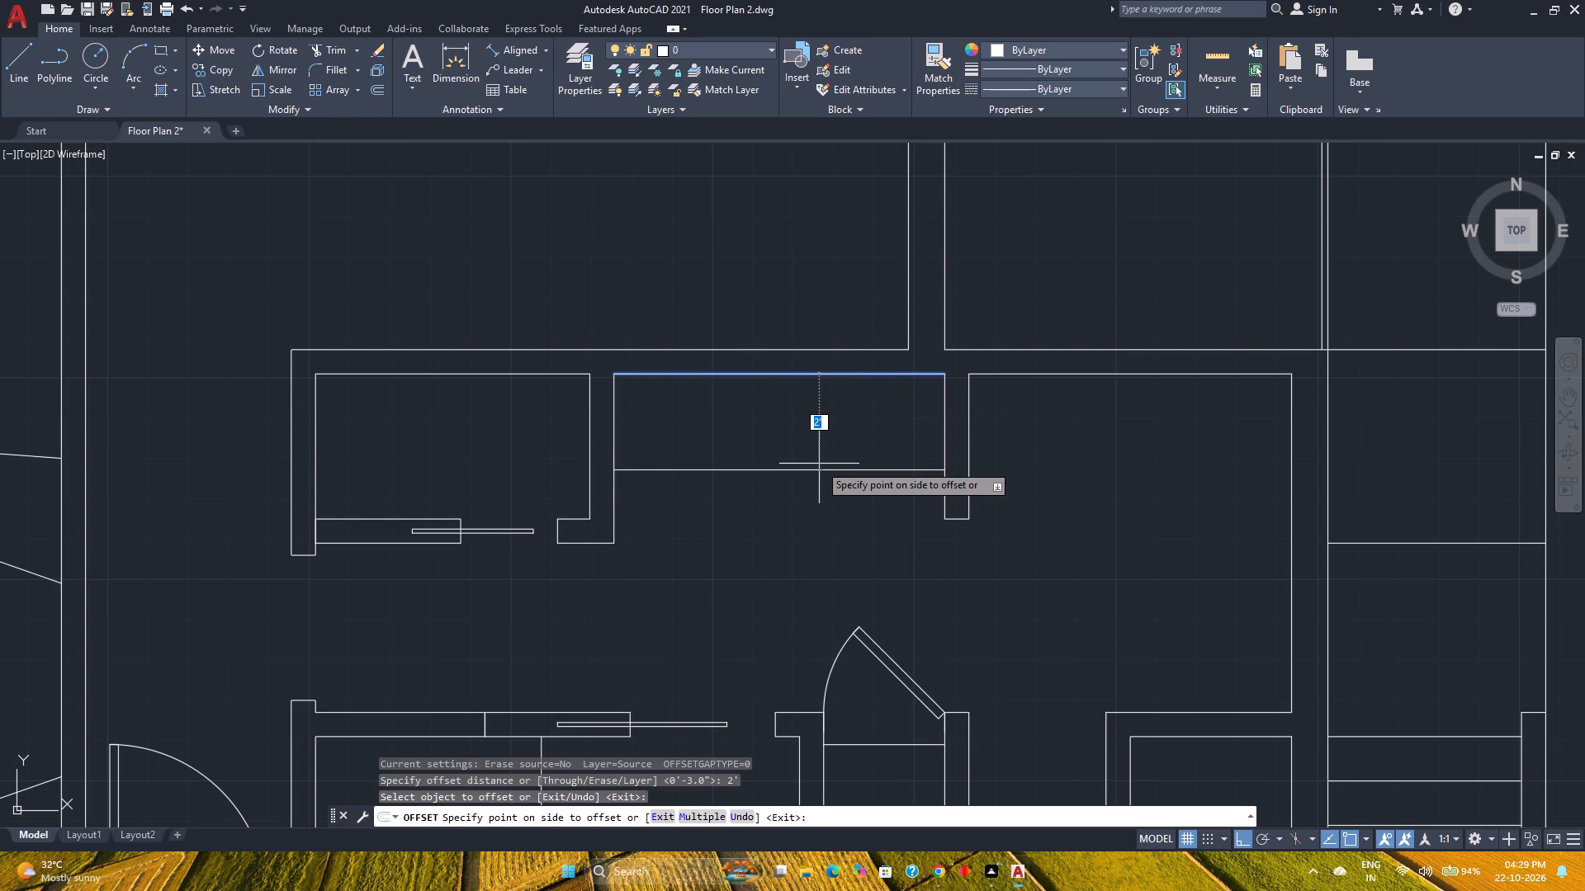
{"action": "left_click", "coordinate": [819, 464]}
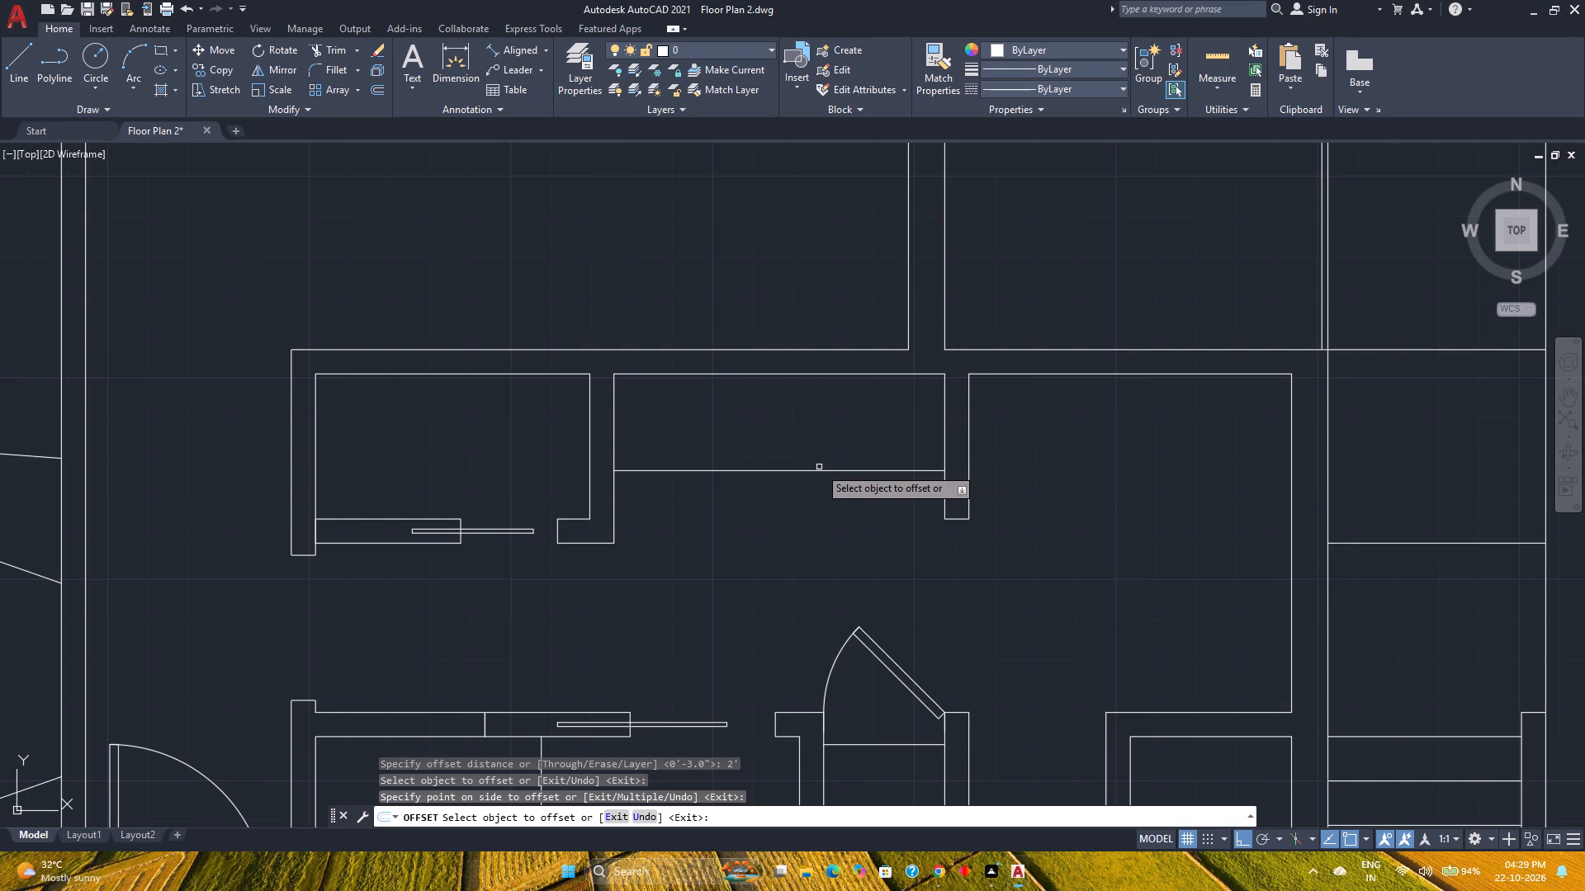
{"action": "key", "text": "Escape"}
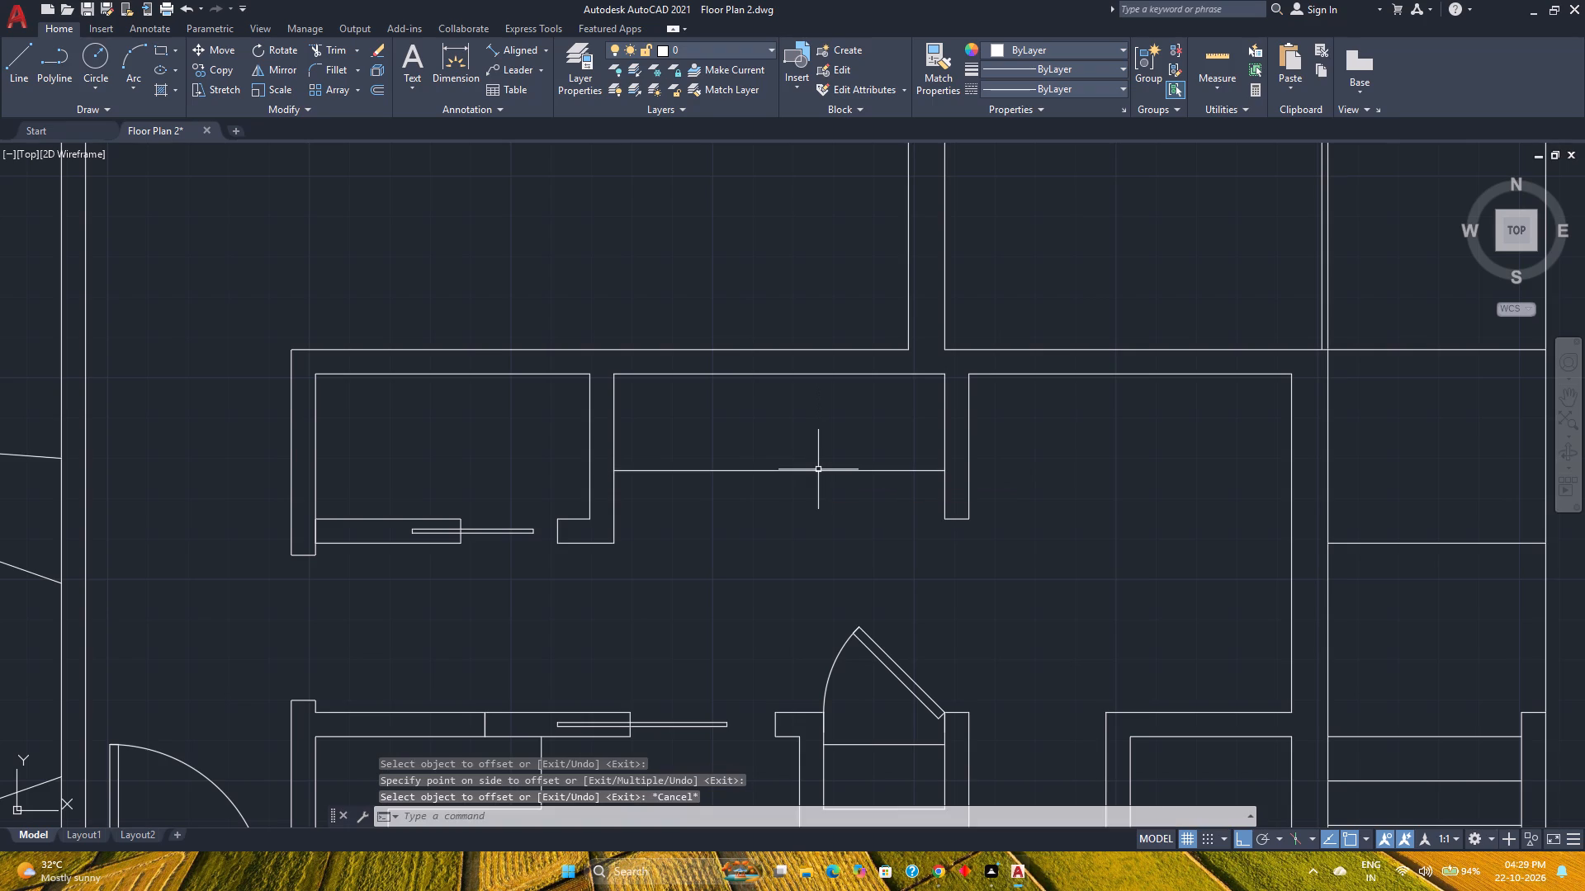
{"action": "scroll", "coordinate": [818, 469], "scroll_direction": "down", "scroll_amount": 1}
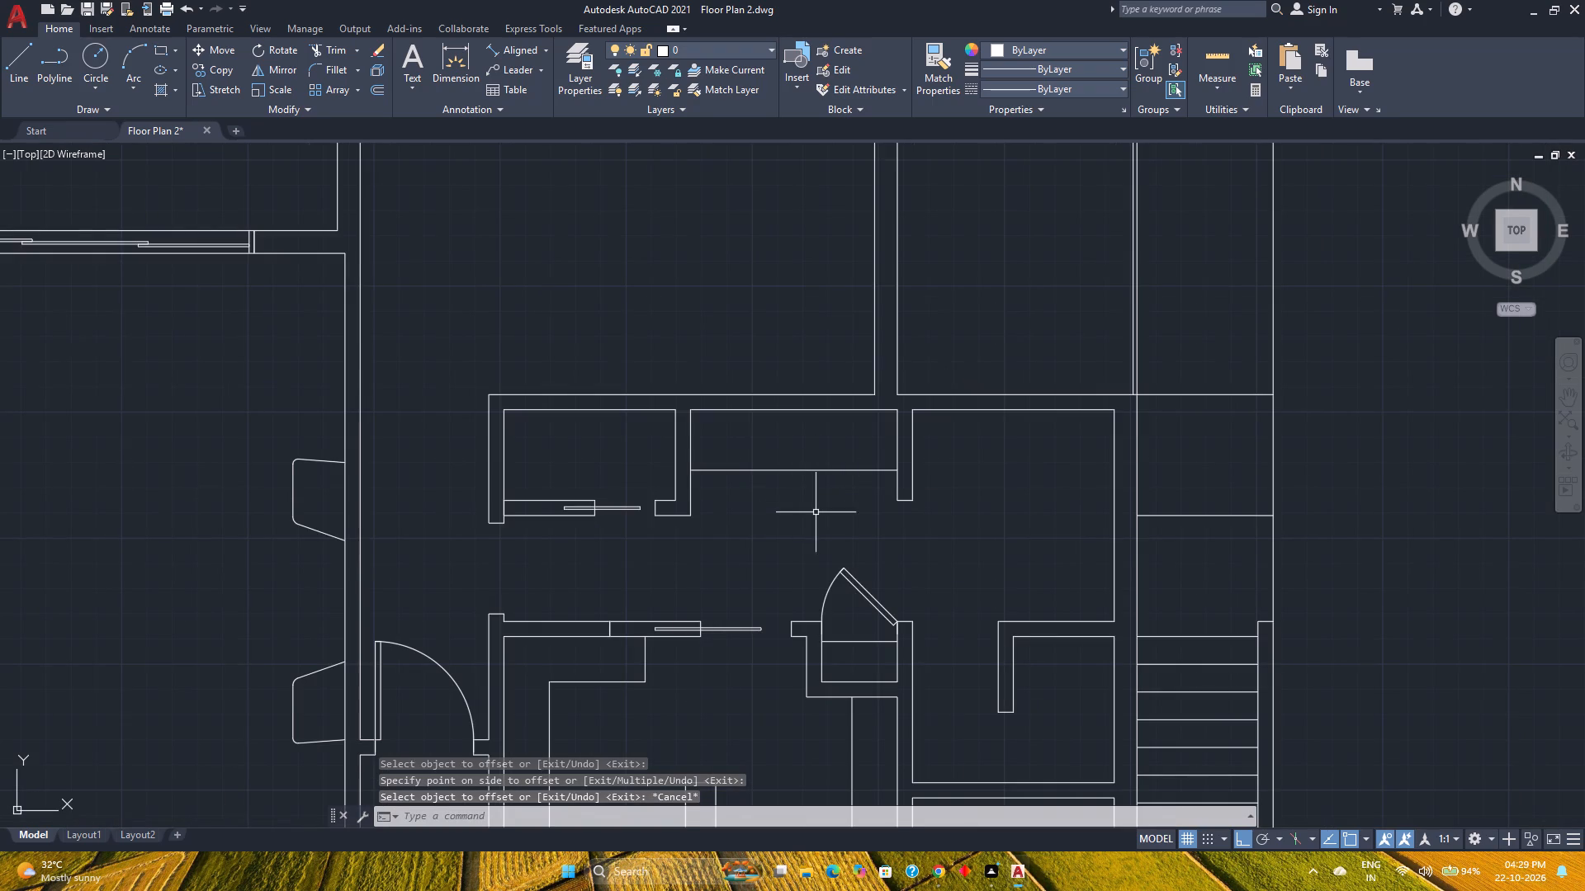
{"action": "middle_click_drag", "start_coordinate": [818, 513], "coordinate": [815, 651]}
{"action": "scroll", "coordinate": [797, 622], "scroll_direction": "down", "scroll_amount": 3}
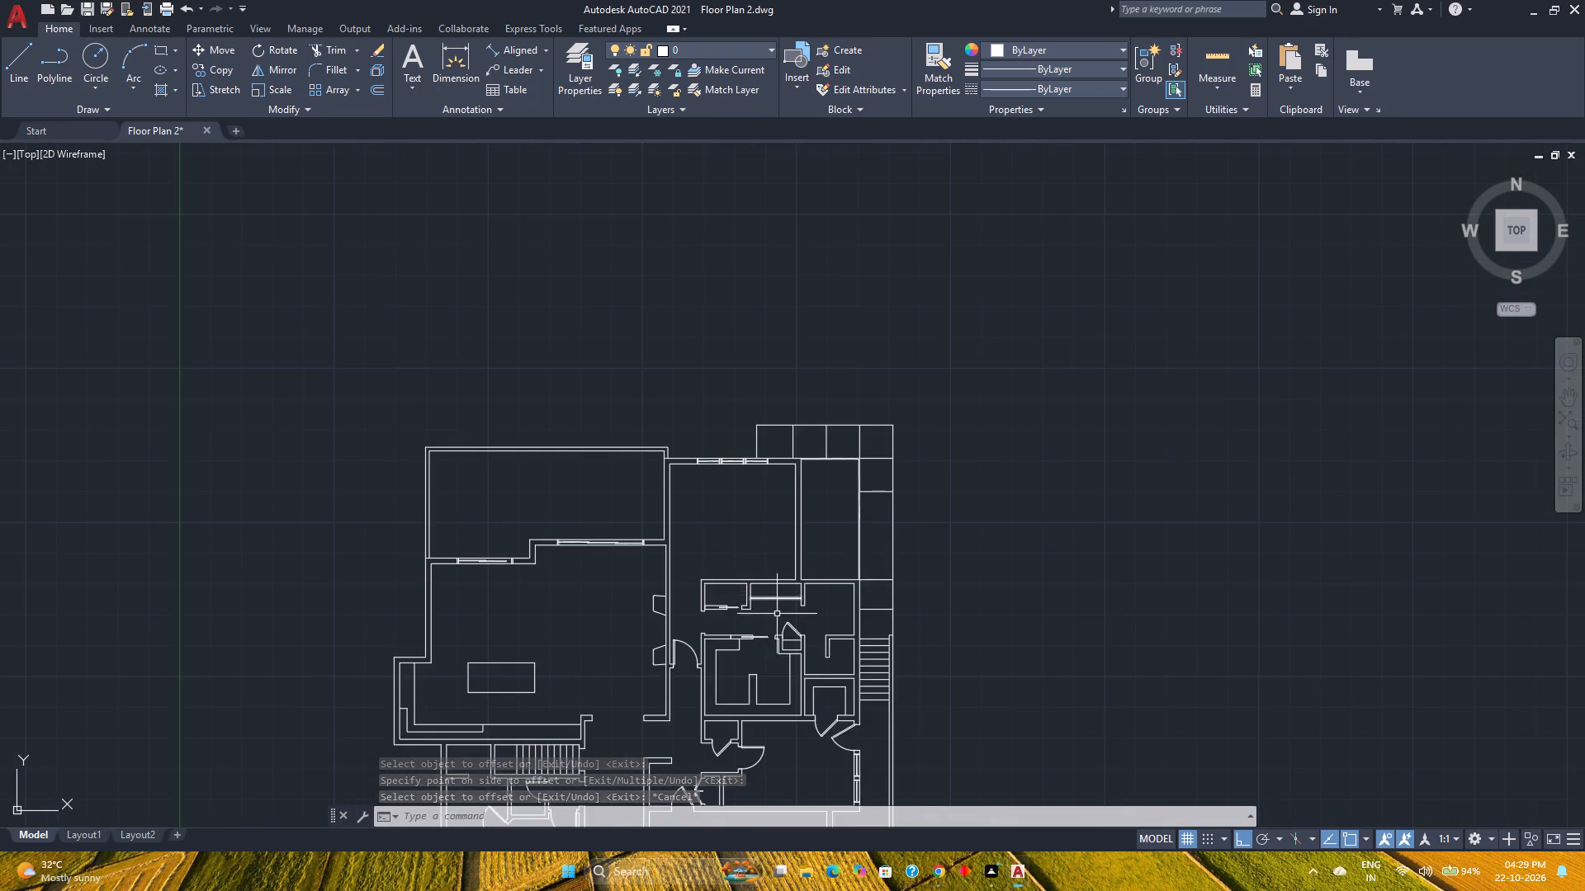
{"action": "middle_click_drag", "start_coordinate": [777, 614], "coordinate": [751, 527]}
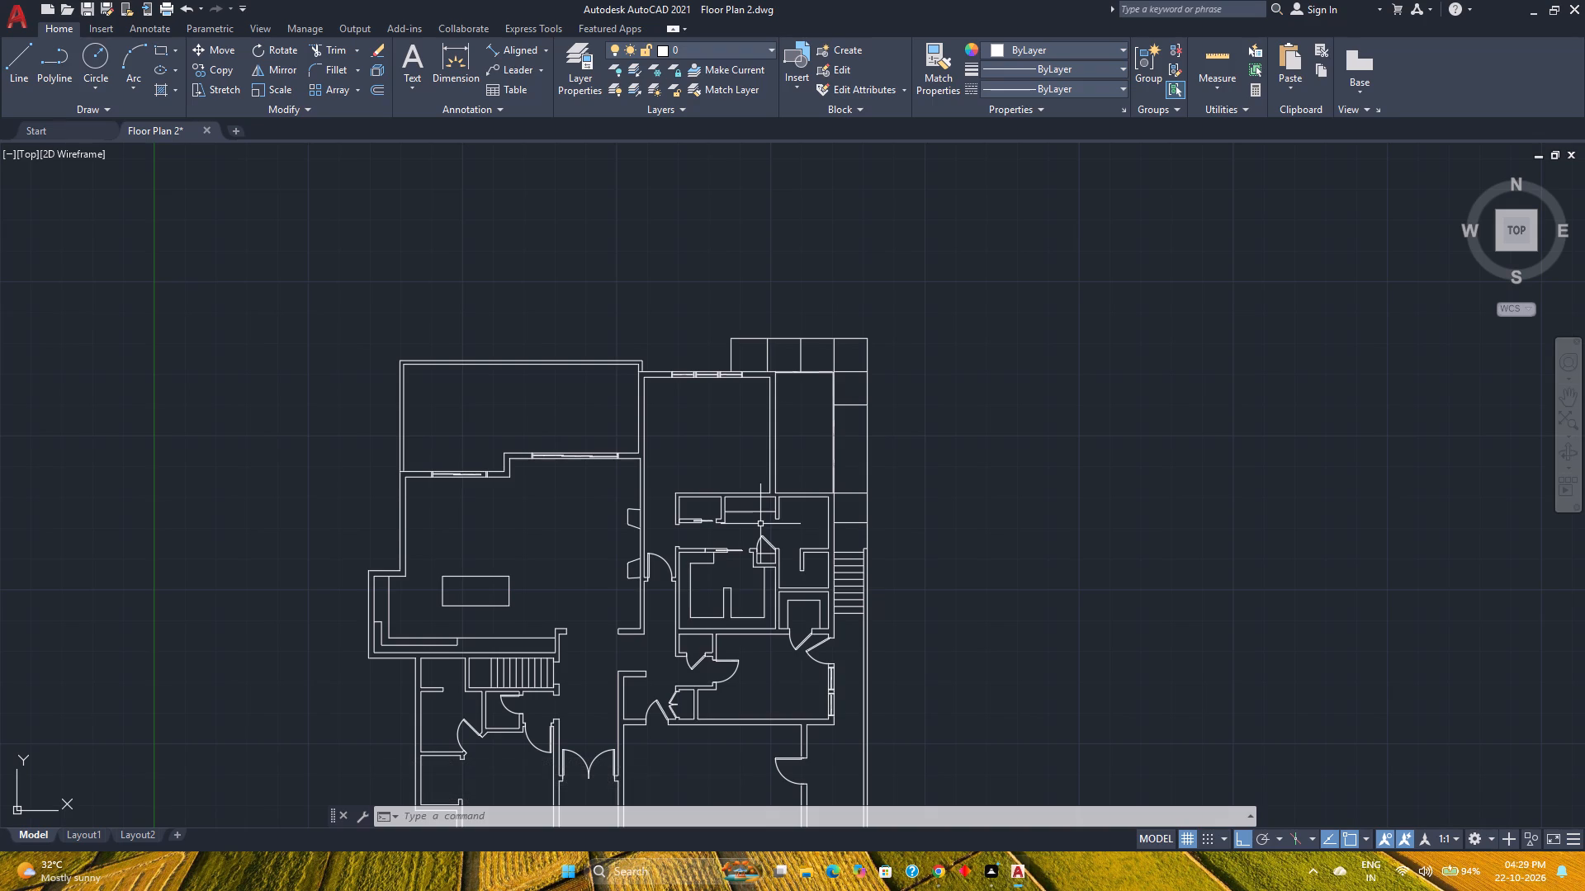
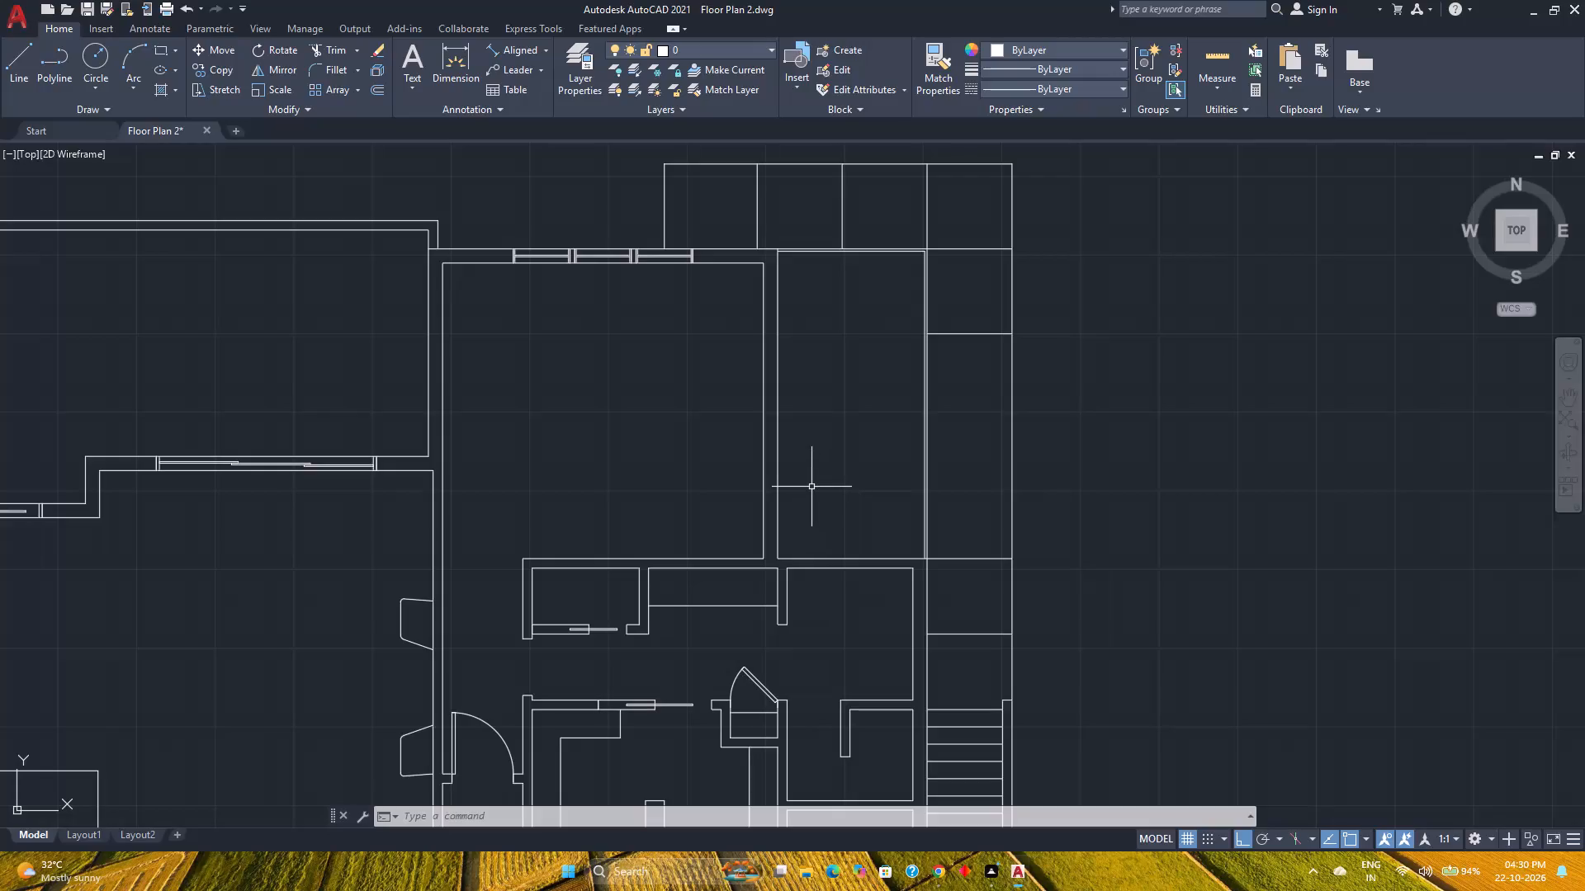
Draw a short line across the wall thickness at the lower end of the wall between the upper bedroom-sized room and the narrow space beside it.
{"action": "scroll", "coordinate": [811, 486], "scroll_direction": "down", "scroll_amount": 1}
{"action": "scroll", "coordinate": [811, 486], "scroll_direction": "up", "scroll_amount": 1}
{"action": "middle_click_drag", "start_coordinate": [811, 486], "coordinate": [830, 554]}
{"action": "scroll", "coordinate": [830, 551], "scroll_direction": "up", "scroll_amount": 1}
{"action": "scroll", "coordinate": [830, 551], "scroll_direction": "down", "scroll_amount": 1}
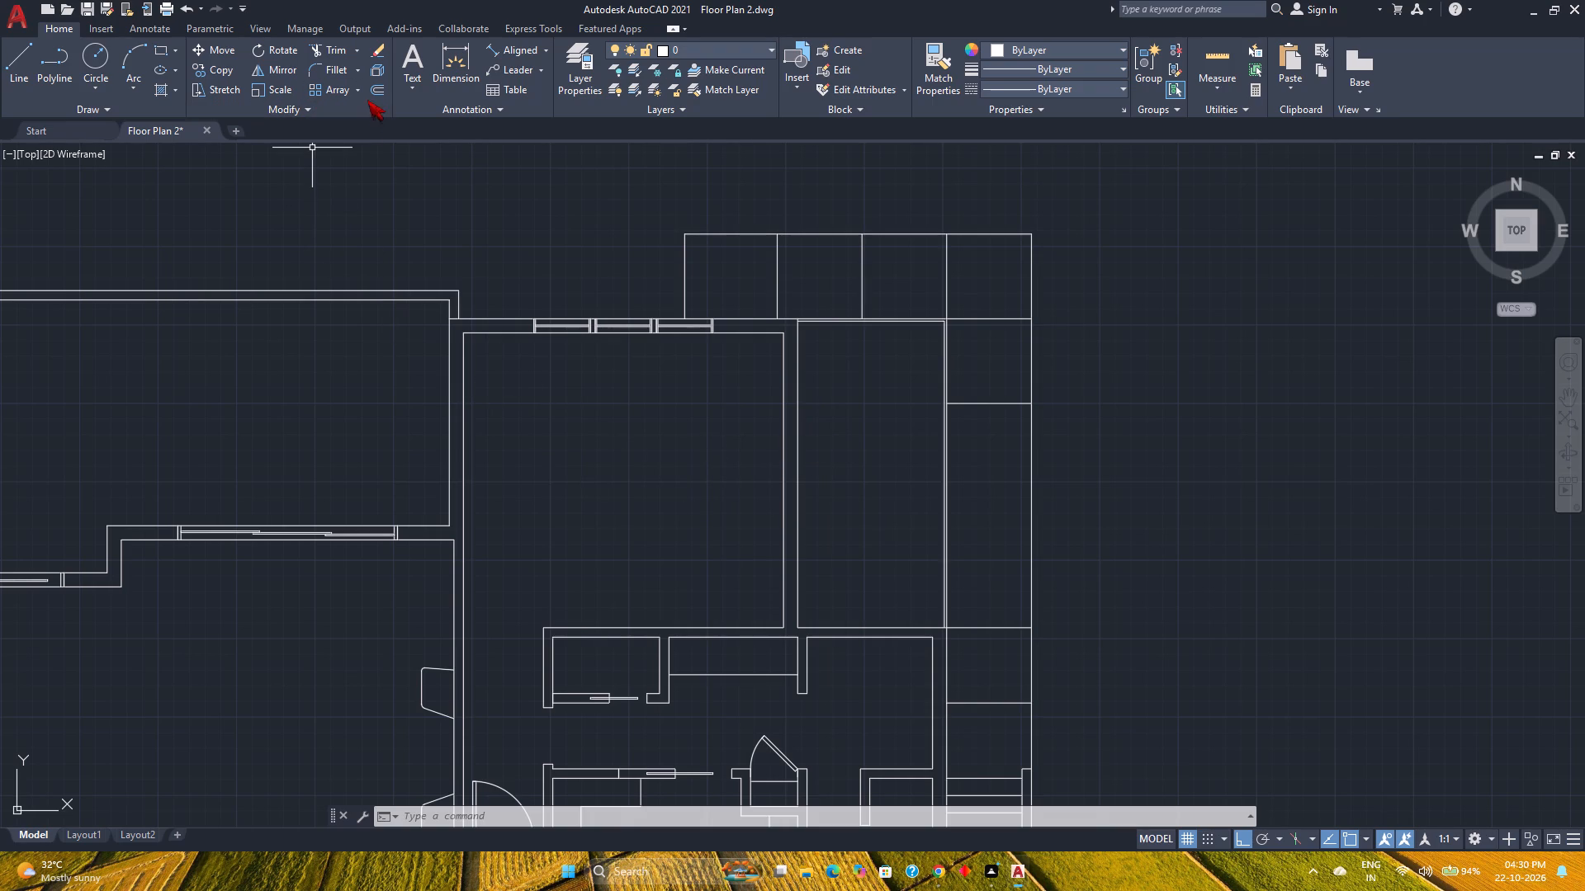
{"action": "left_click", "coordinate": [20, 78]}
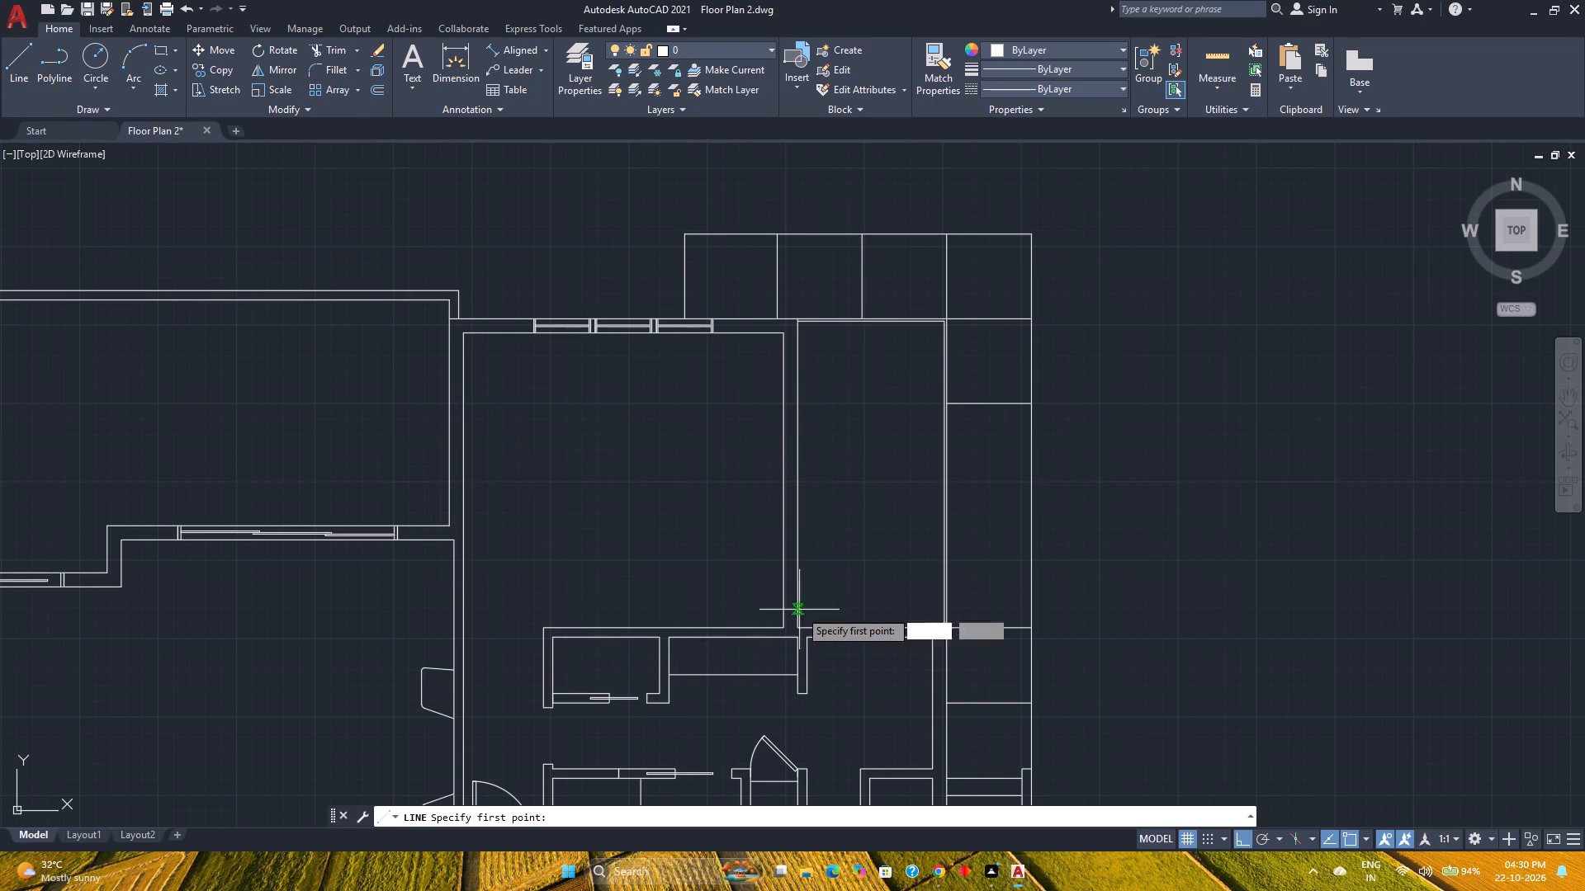
{"action": "scroll", "coordinate": [799, 610], "scroll_direction": "up", "scroll_amount": 3}
{"action": "left_click", "coordinate": [733, 683]}
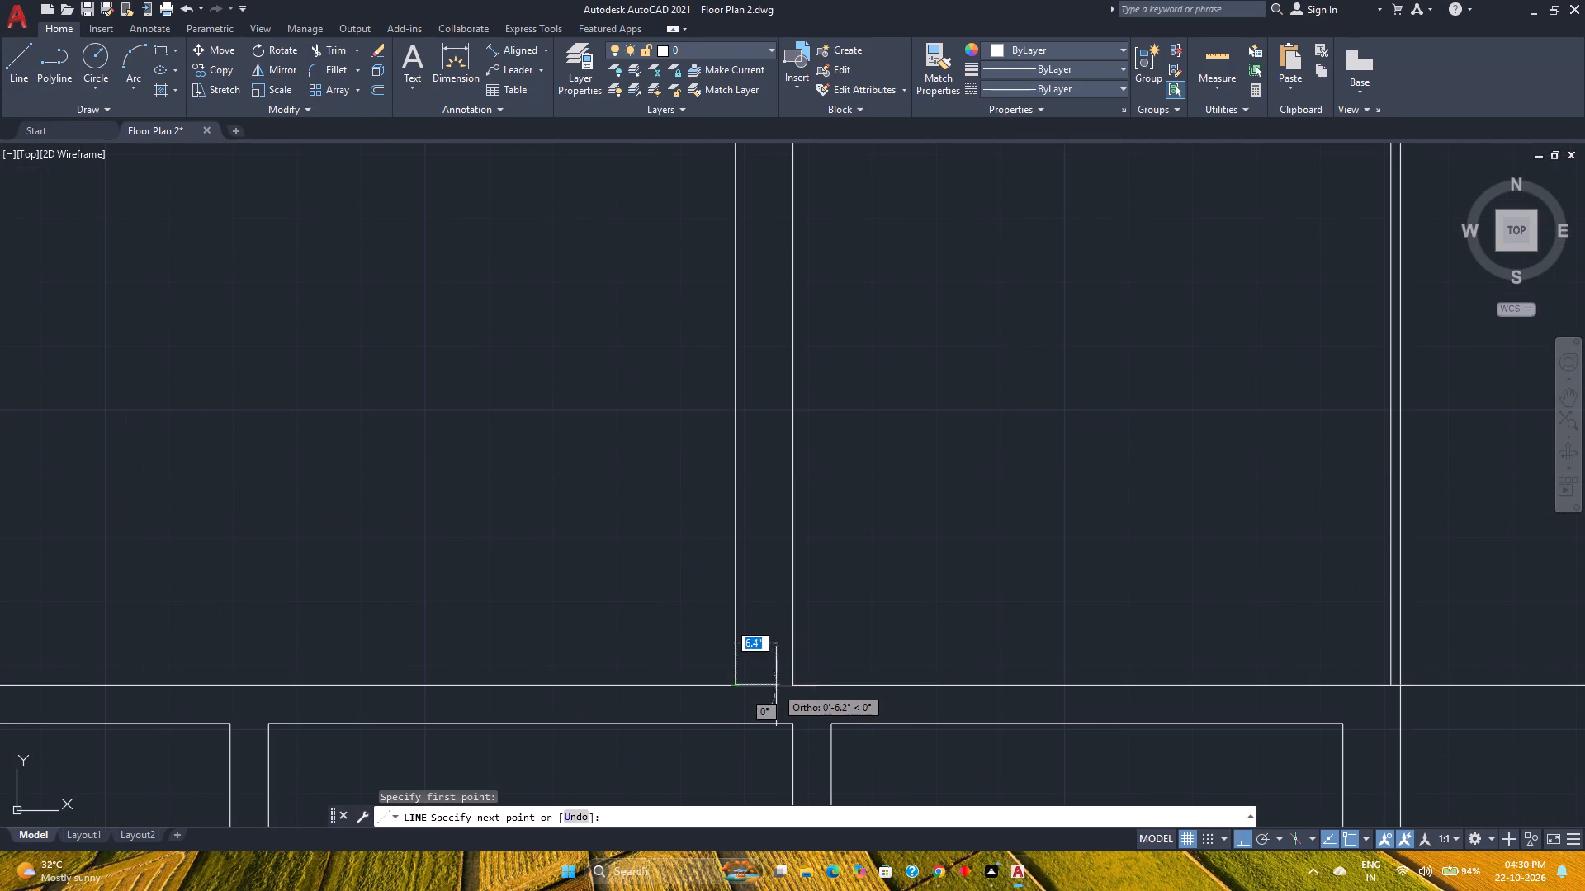
{"action": "left_click", "coordinate": [792, 684]}
{"action": "key", "text": "Escape"}
Move the short cross line 3' up along the wall.
{"action": "scroll", "coordinate": [769, 696], "scroll_direction": "up", "scroll_amount": 1}
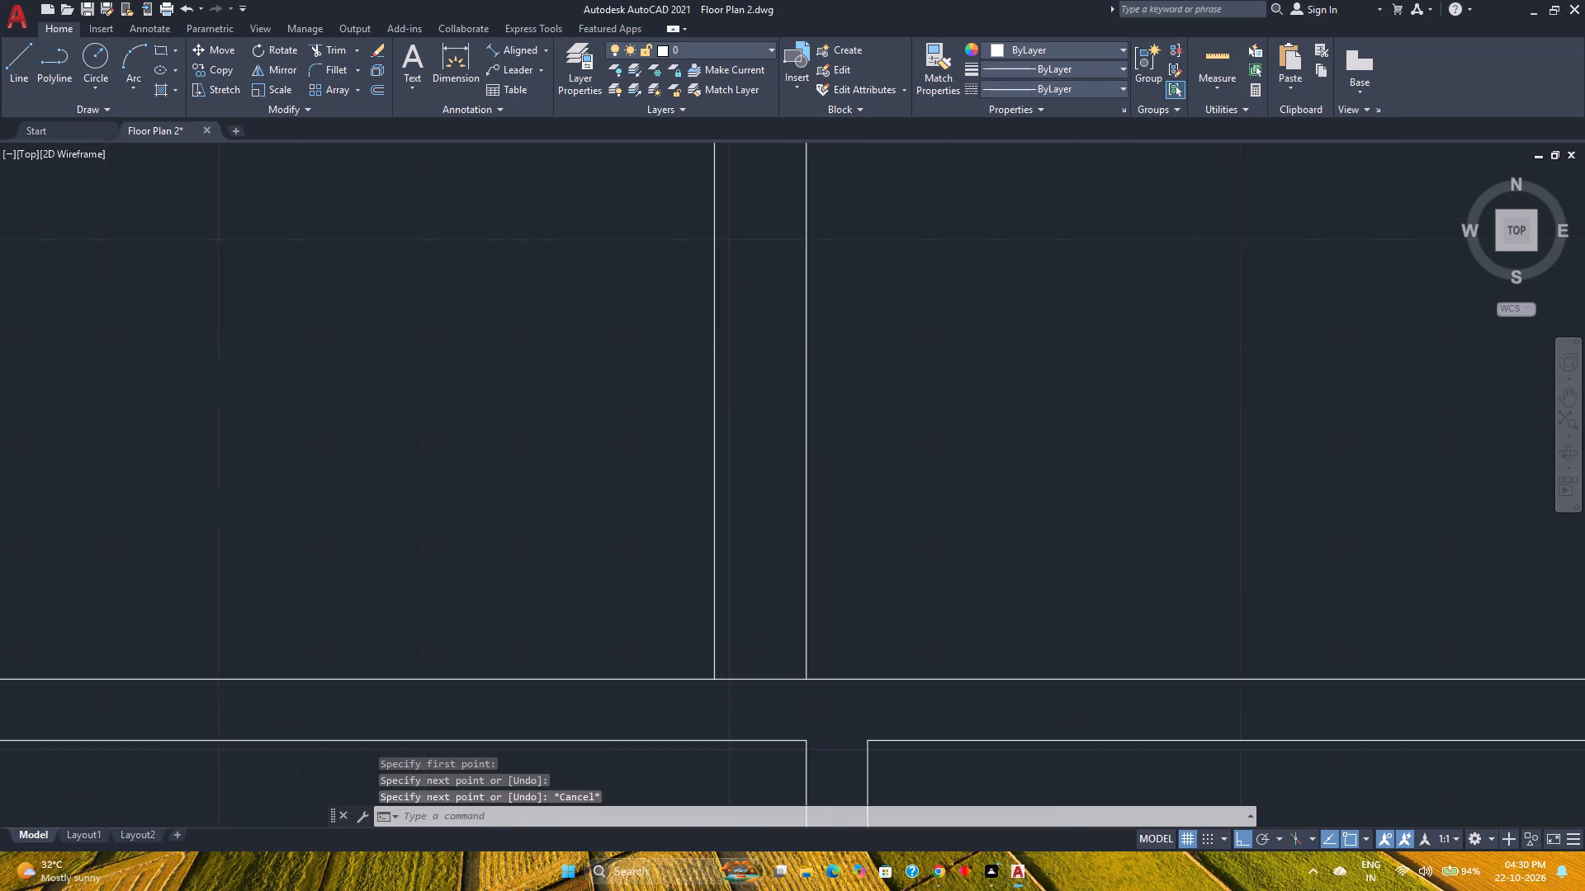
{"action": "scroll", "coordinate": [769, 695], "scroll_direction": "up", "scroll_amount": 1}
{"action": "left_click", "coordinate": [779, 686]}
{"action": "left_click", "coordinate": [755, 653]}
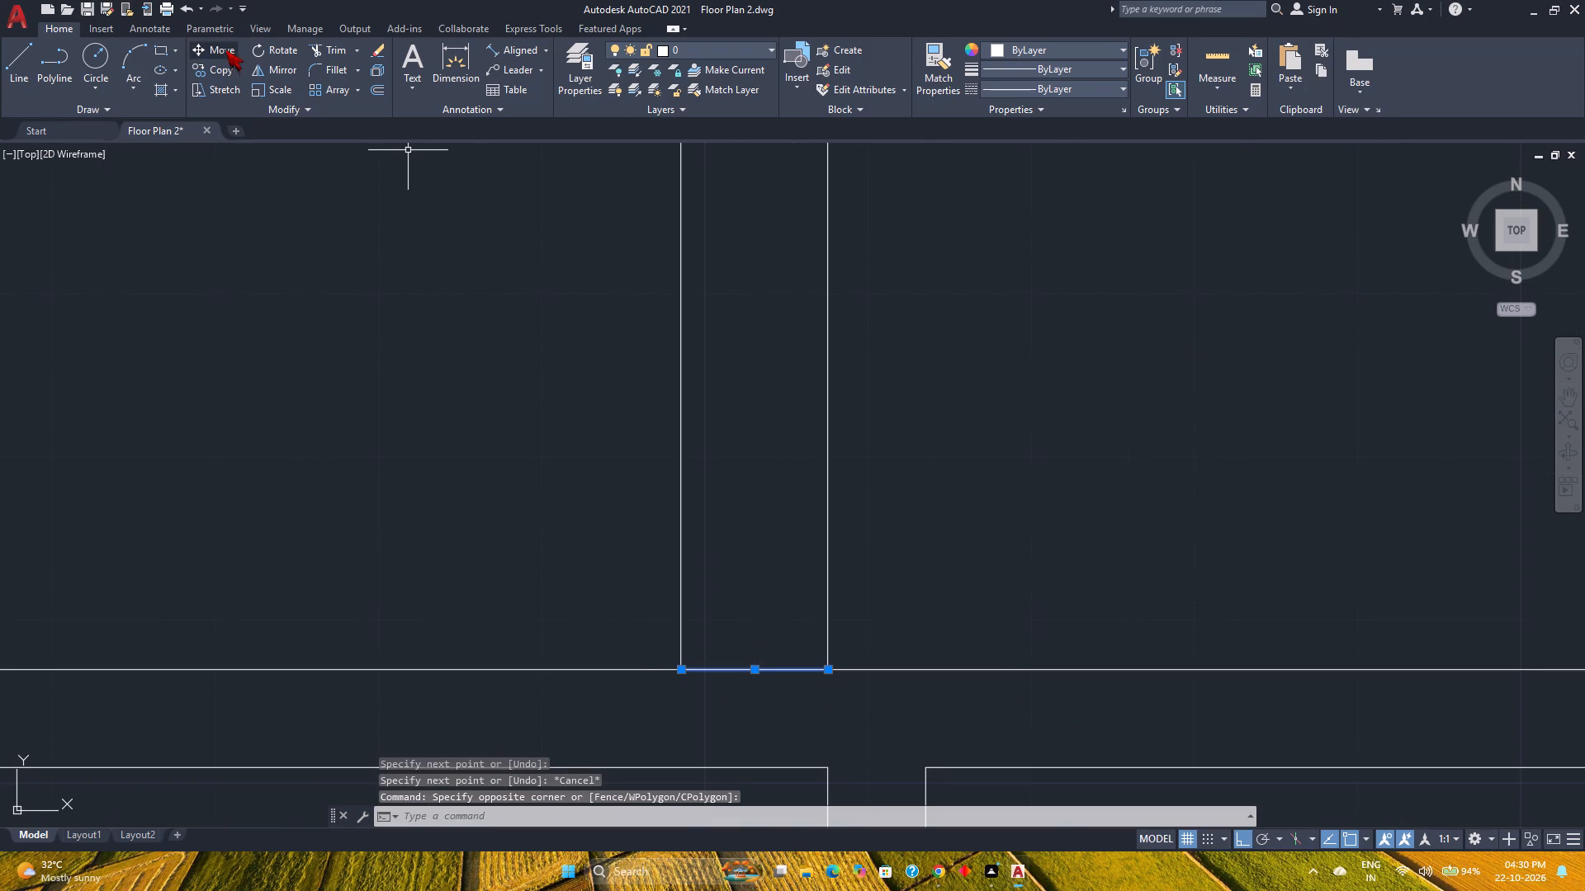
{"action": "left_click", "coordinate": [225, 49]}
{"action": "left_click", "coordinate": [679, 669]}
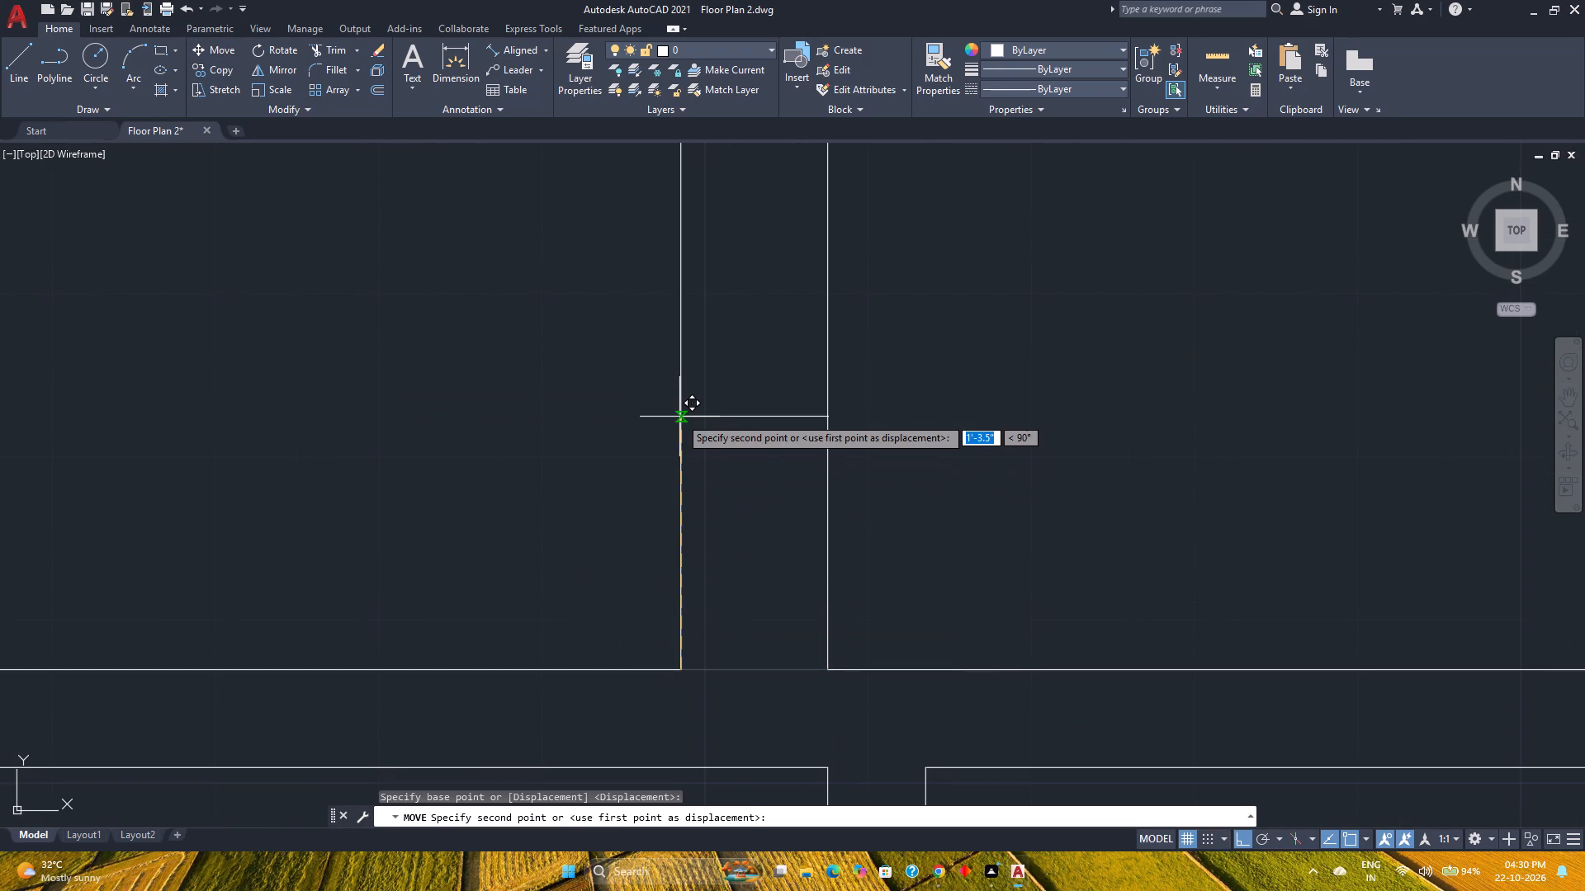
{"action": "type", "text": "3'"}
{"action": "key", "text": "Return"}
Move the short cross line 6" back down along the wall.
{"action": "scroll", "coordinate": [724, 467], "scroll_direction": "down", "scroll_amount": 4}
{"action": "middle_click_drag", "start_coordinate": [723, 467], "coordinate": [753, 555]}
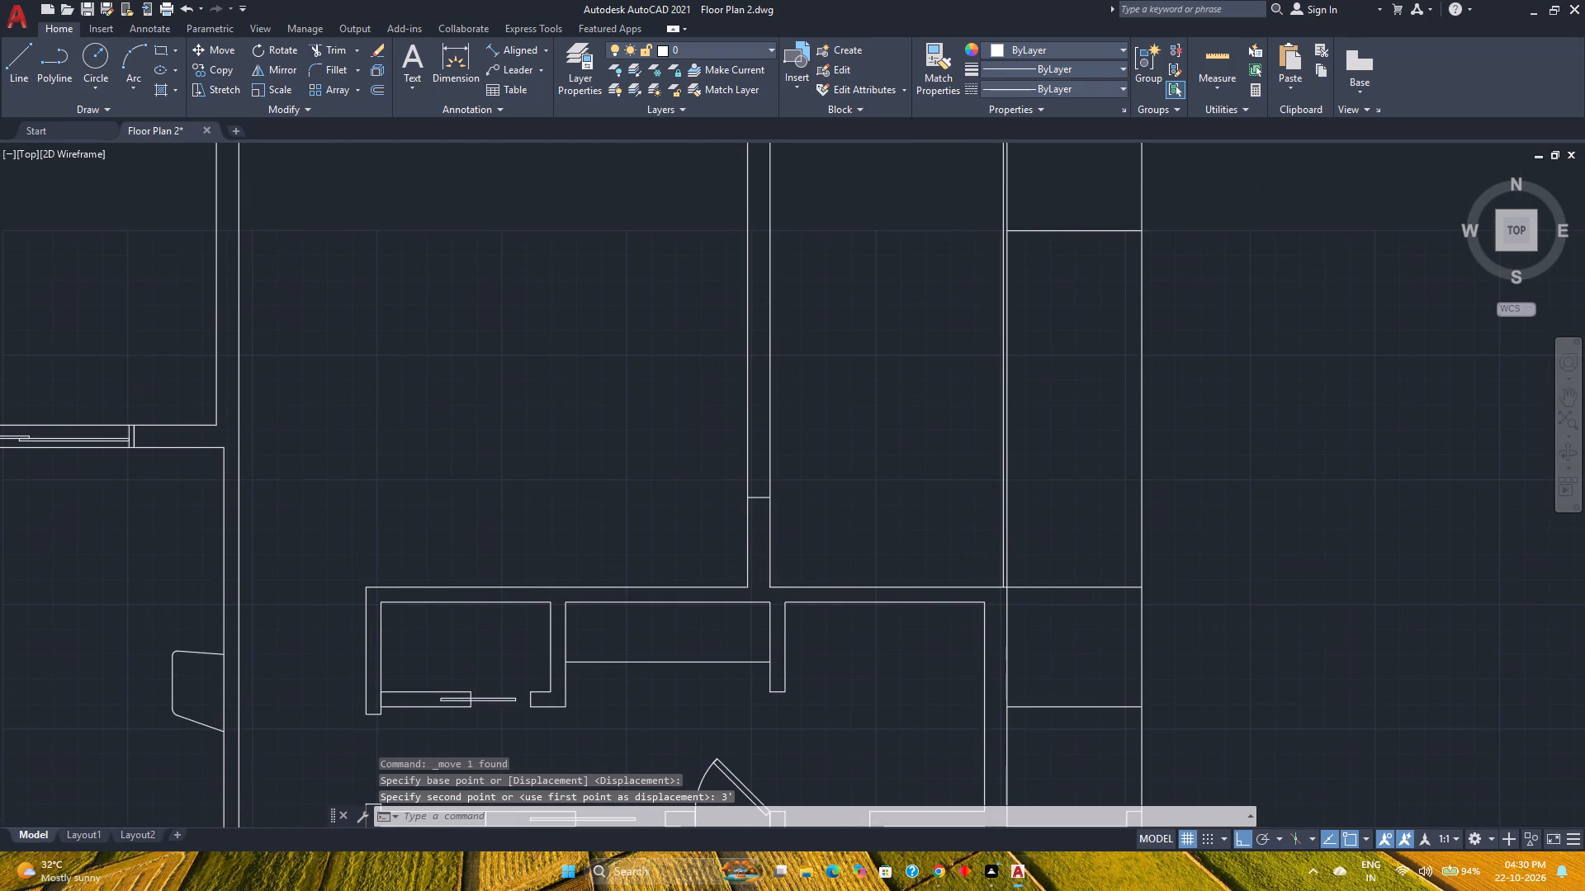
{"action": "scroll", "coordinate": [763, 535], "scroll_direction": "up", "scroll_amount": 1}
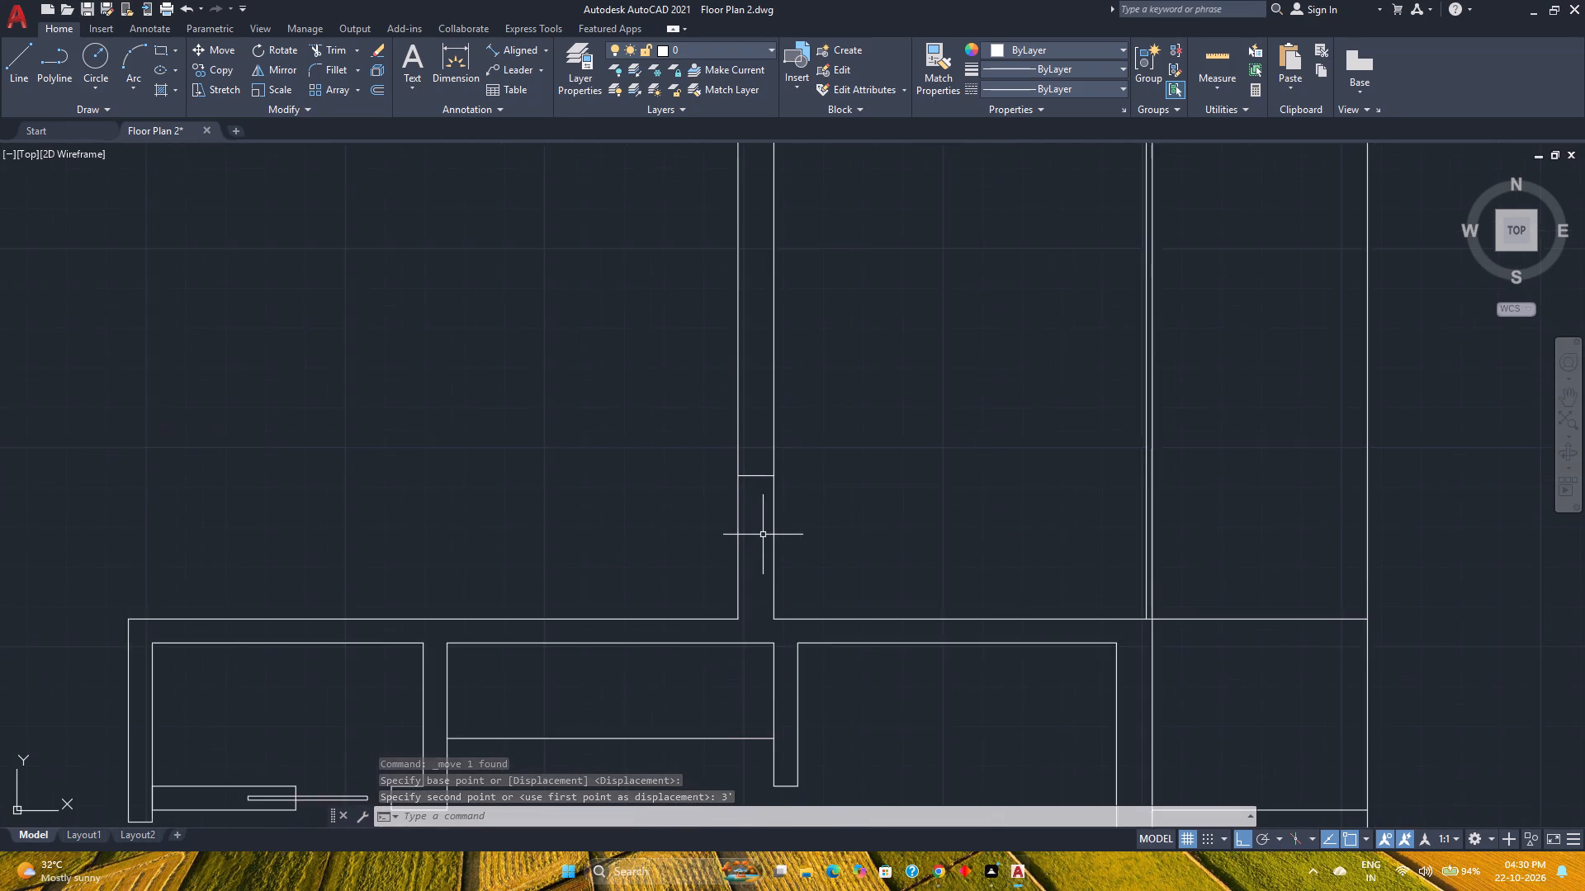
{"action": "scroll", "coordinate": [763, 535], "scroll_direction": "down", "scroll_amount": 1}
{"action": "middle_click_drag", "start_coordinate": [763, 535], "coordinate": [720, 613]}
{"action": "scroll", "coordinate": [763, 535], "scroll_direction": "down", "scroll_amount": 1}
{"action": "middle_click", "coordinate": [720, 613]}
{"action": "scroll", "coordinate": [718, 607], "scroll_direction": "up", "scroll_amount": 2}
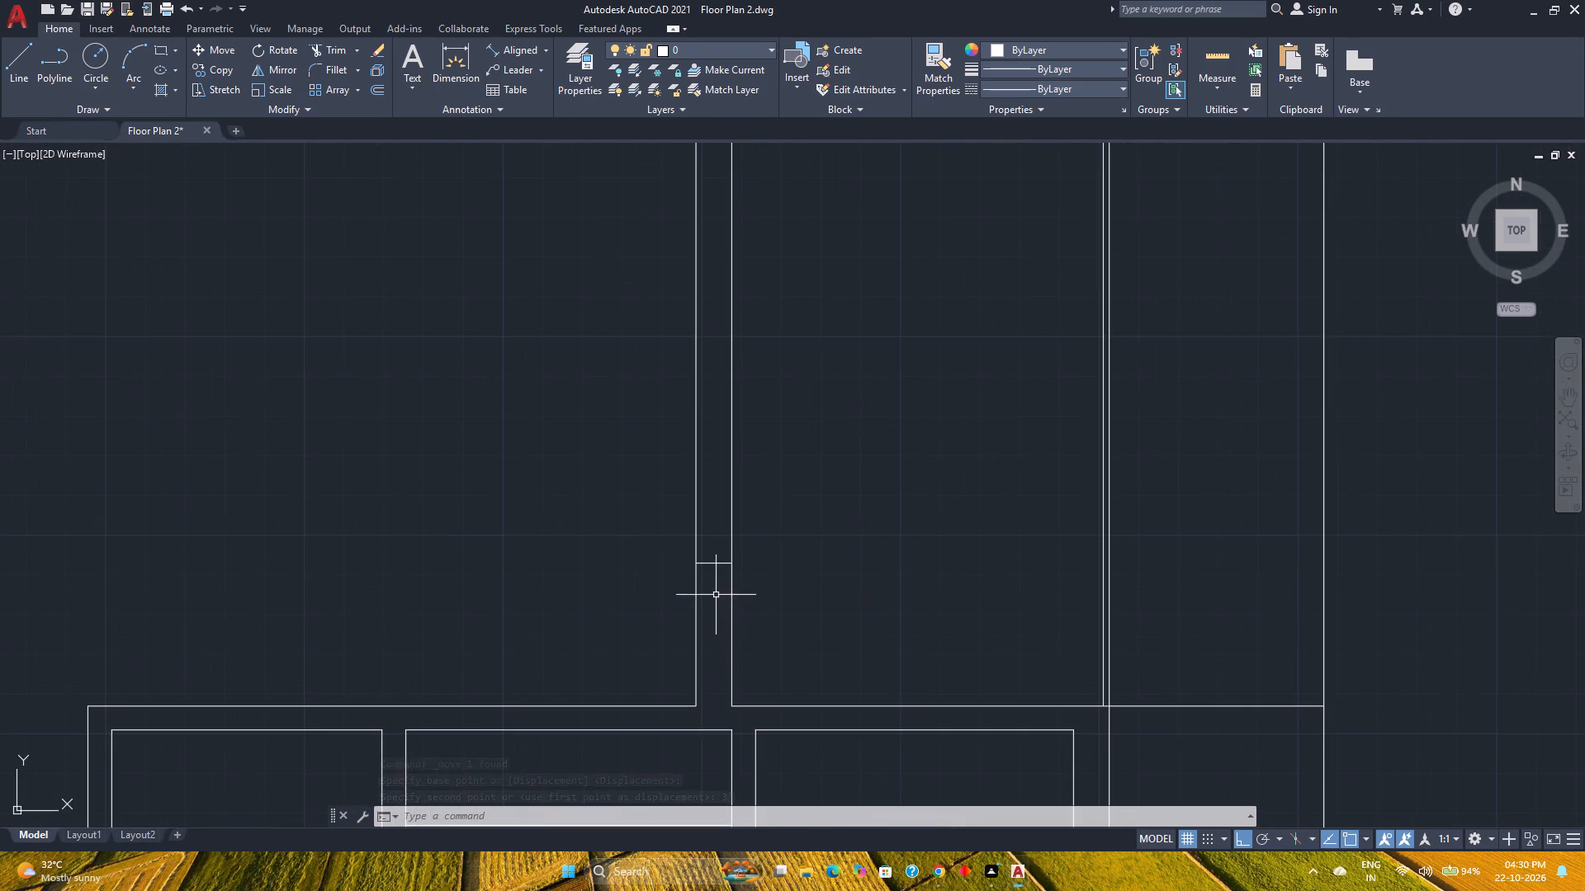
{"action": "left_click", "coordinate": [710, 565]}
{"action": "key", "text": "m"}
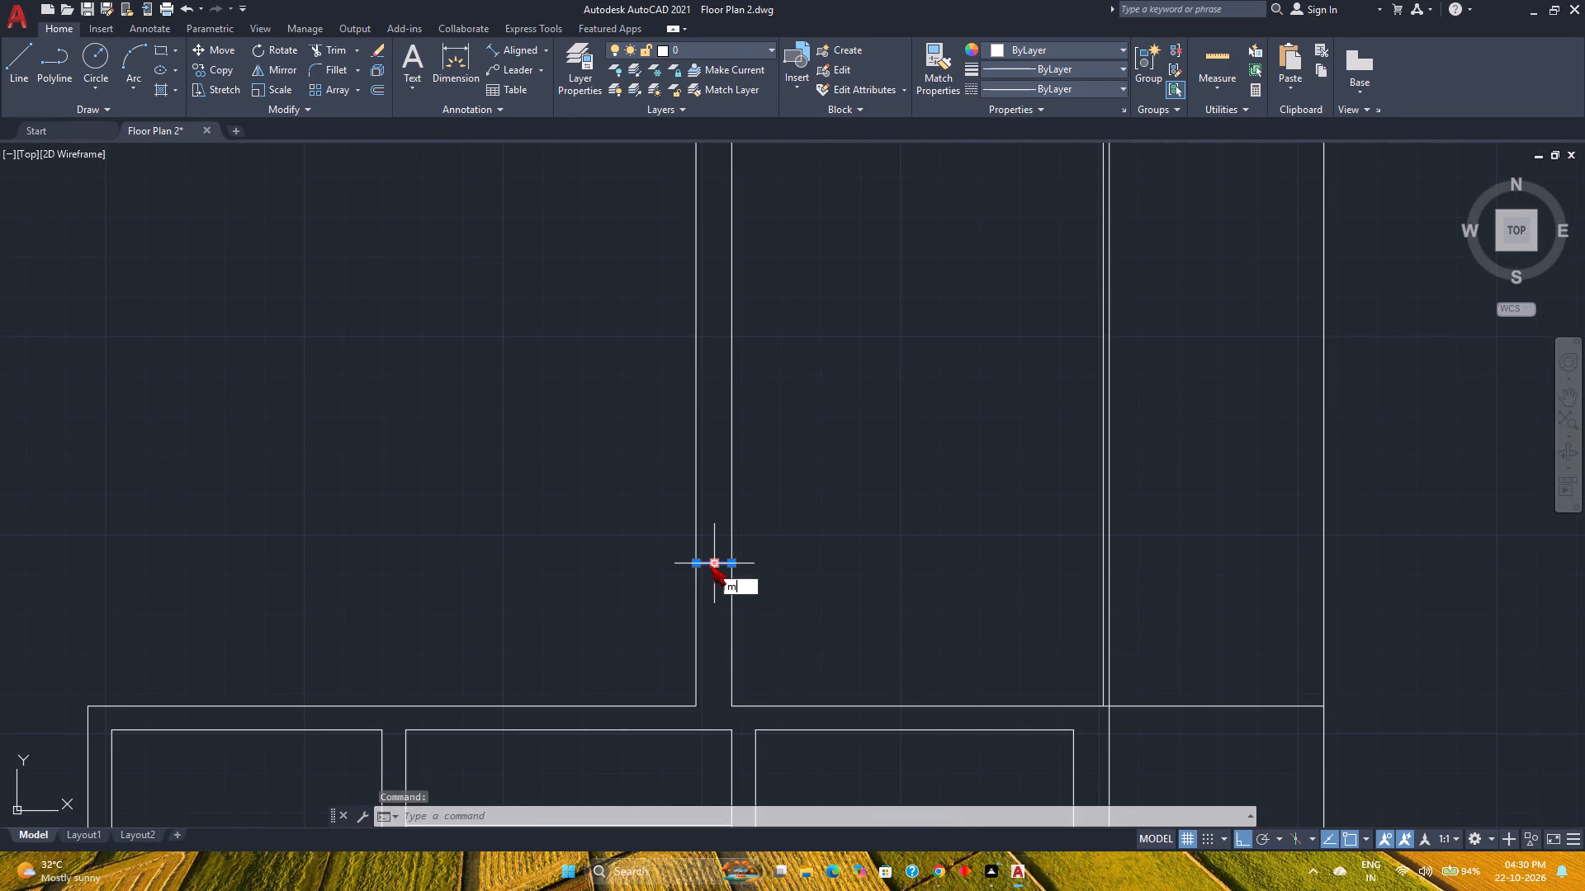
{"action": "key", "text": "Return"}
{"action": "scroll", "coordinate": [710, 565], "scroll_direction": "up", "scroll_amount": 4}
{"action": "left_click", "coordinate": [620, 569]}
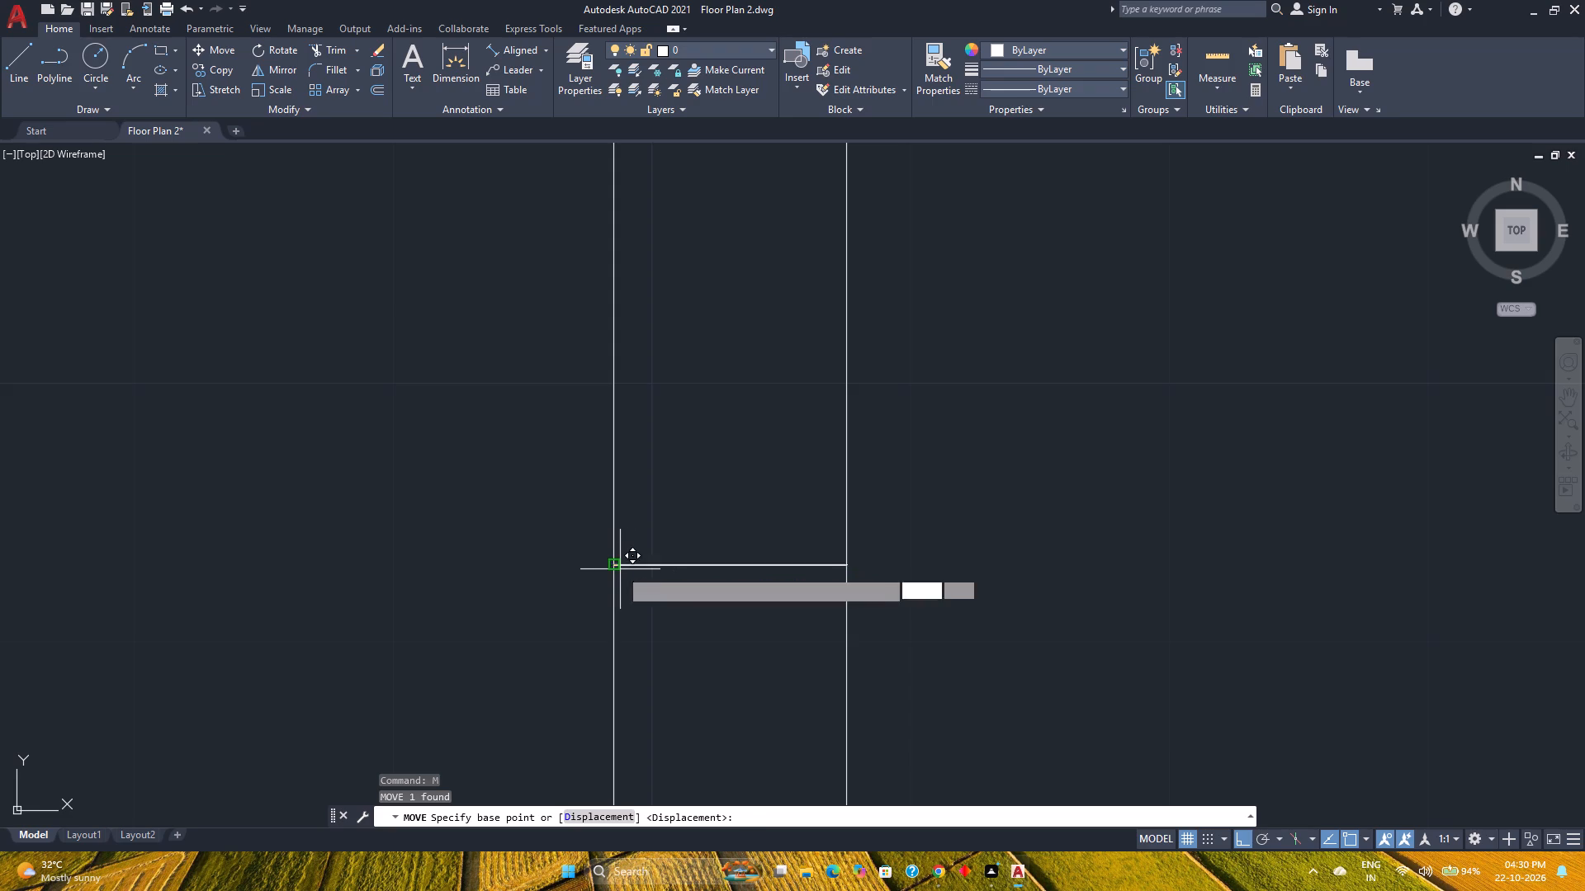
{"action": "key", "text": "6"}
{"action": "key", "text": "Return"}
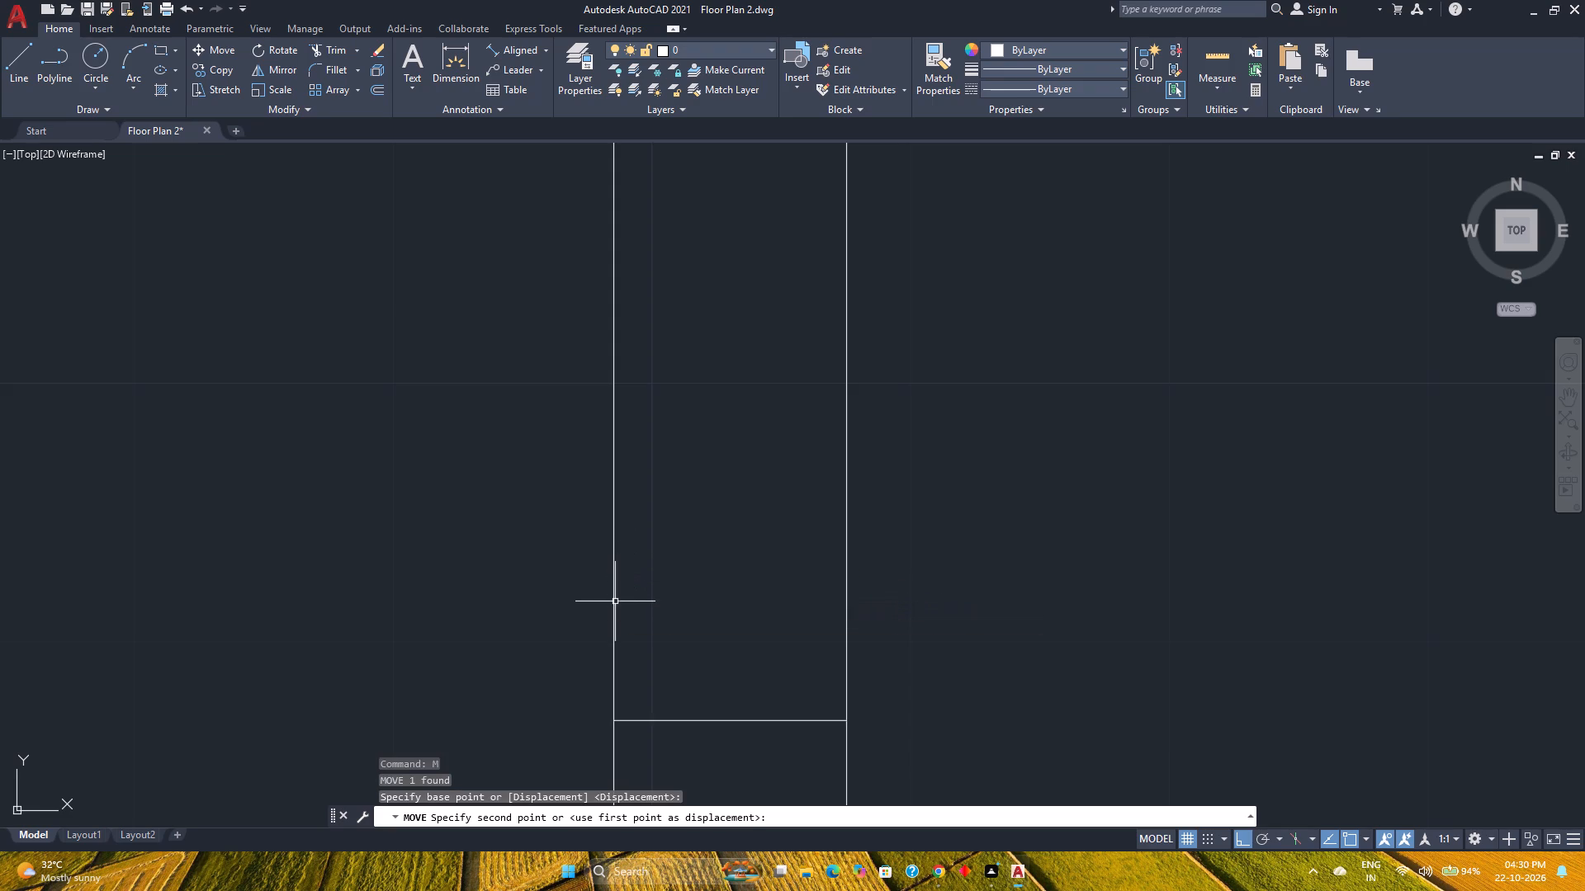
Offset the cross line 3' upward within the wall to mark the other side of the opening.
{"action": "scroll", "coordinate": [615, 601], "scroll_direction": "down", "scroll_amount": 2}
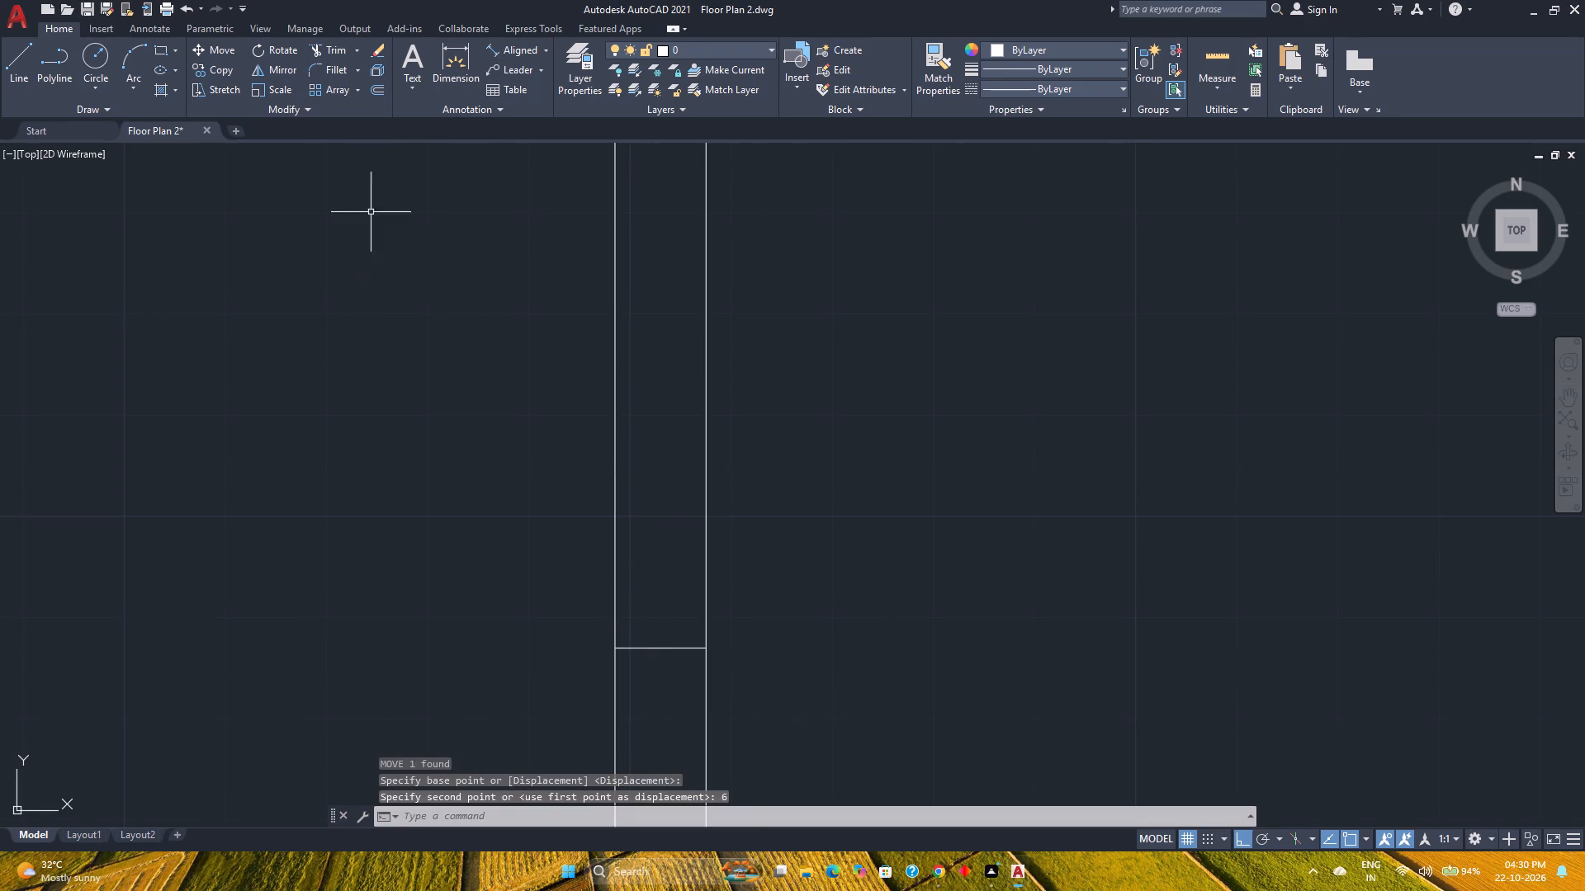
{"action": "left_click", "coordinate": [371, 93]}
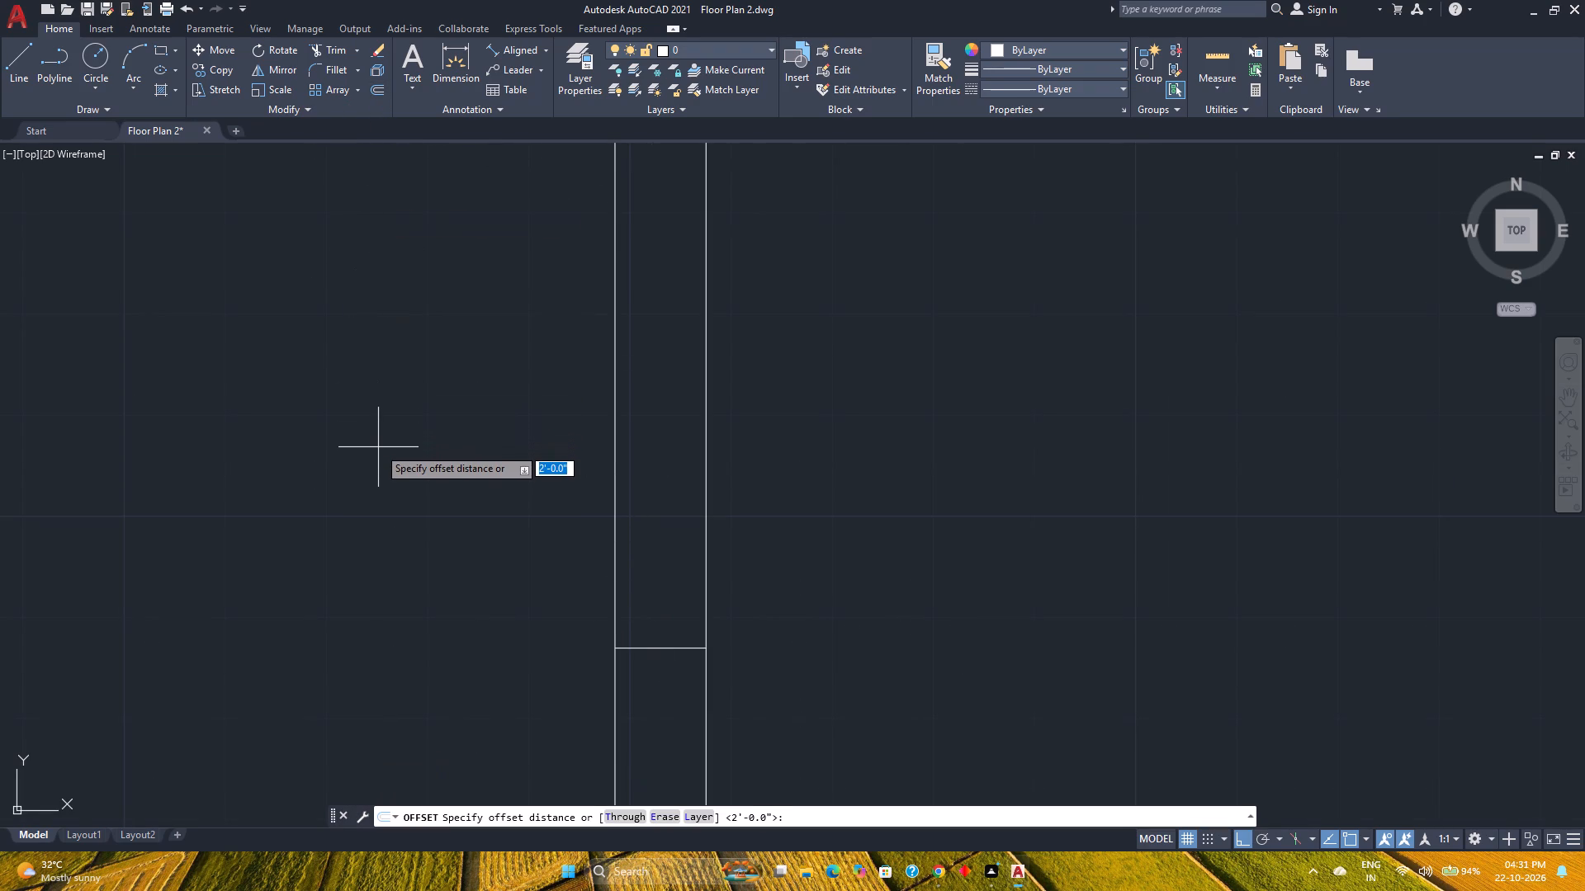
{"action": "key", "text": "3"}
{"action": "key", "text": "apostrophe"}
{"action": "key", "text": "Return"}
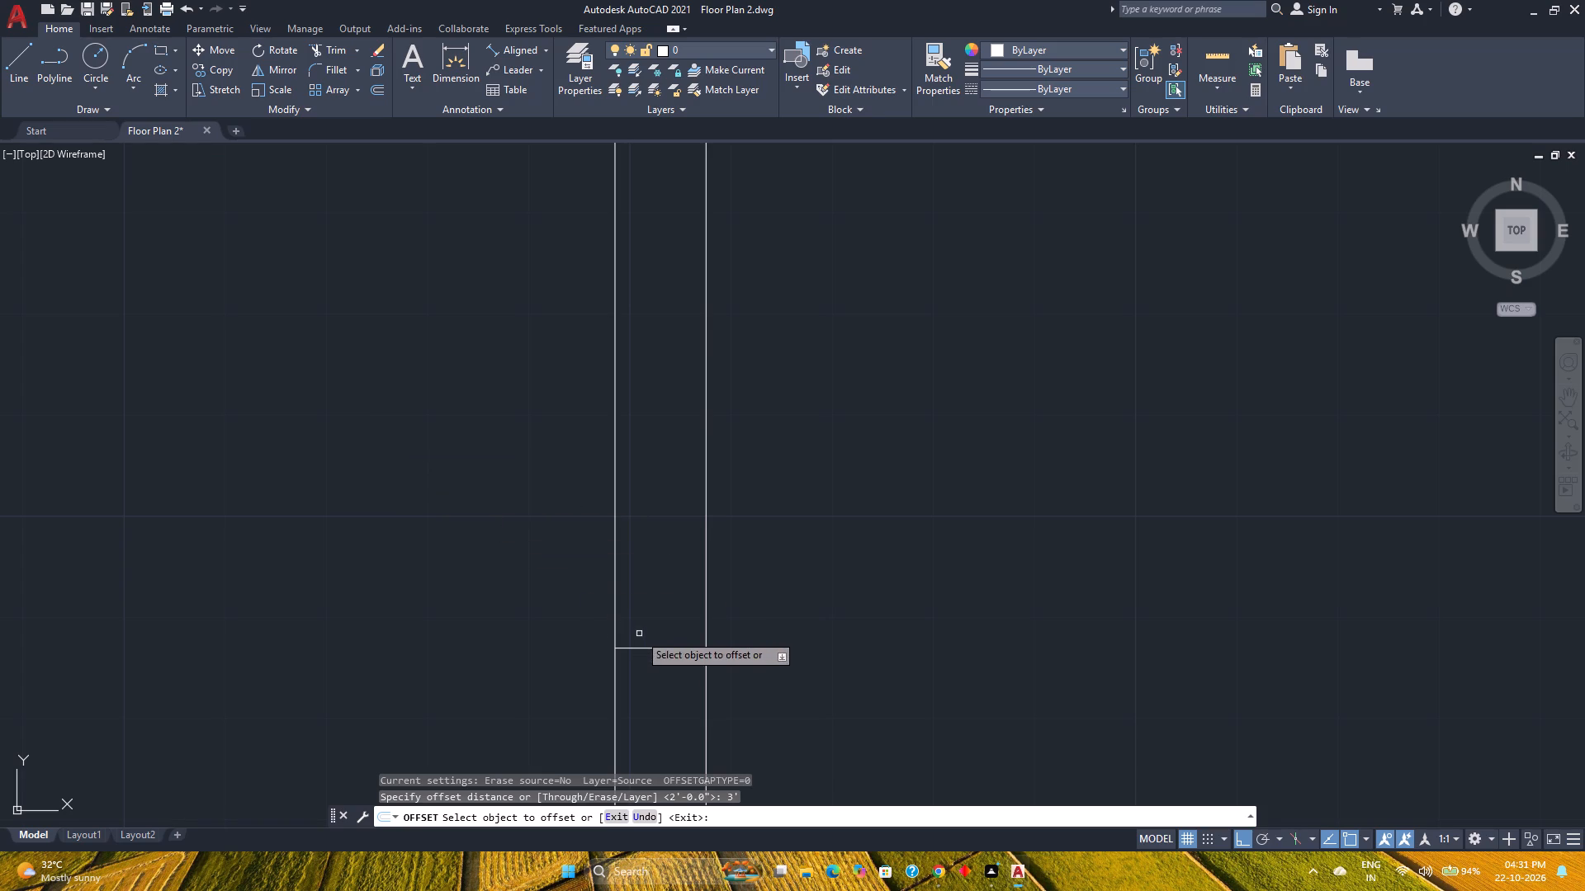
{"action": "left_click", "coordinate": [646, 648]}
{"action": "scroll", "coordinate": [643, 552], "scroll_direction": "down", "scroll_amount": 2}
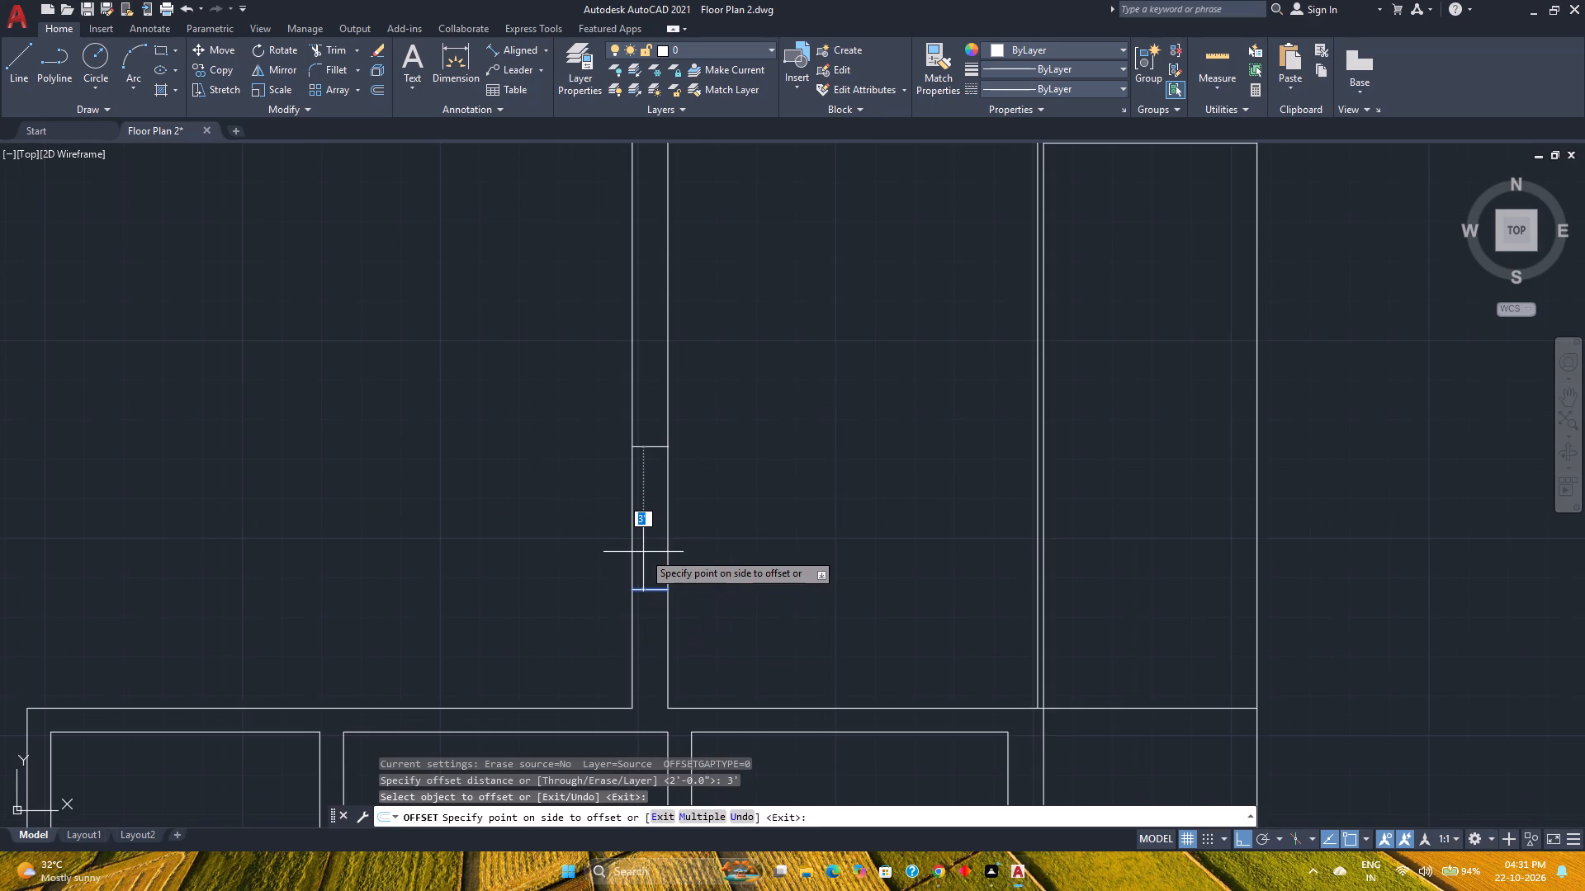
{"action": "scroll", "coordinate": [643, 552], "scroll_direction": "down", "scroll_amount": 2}
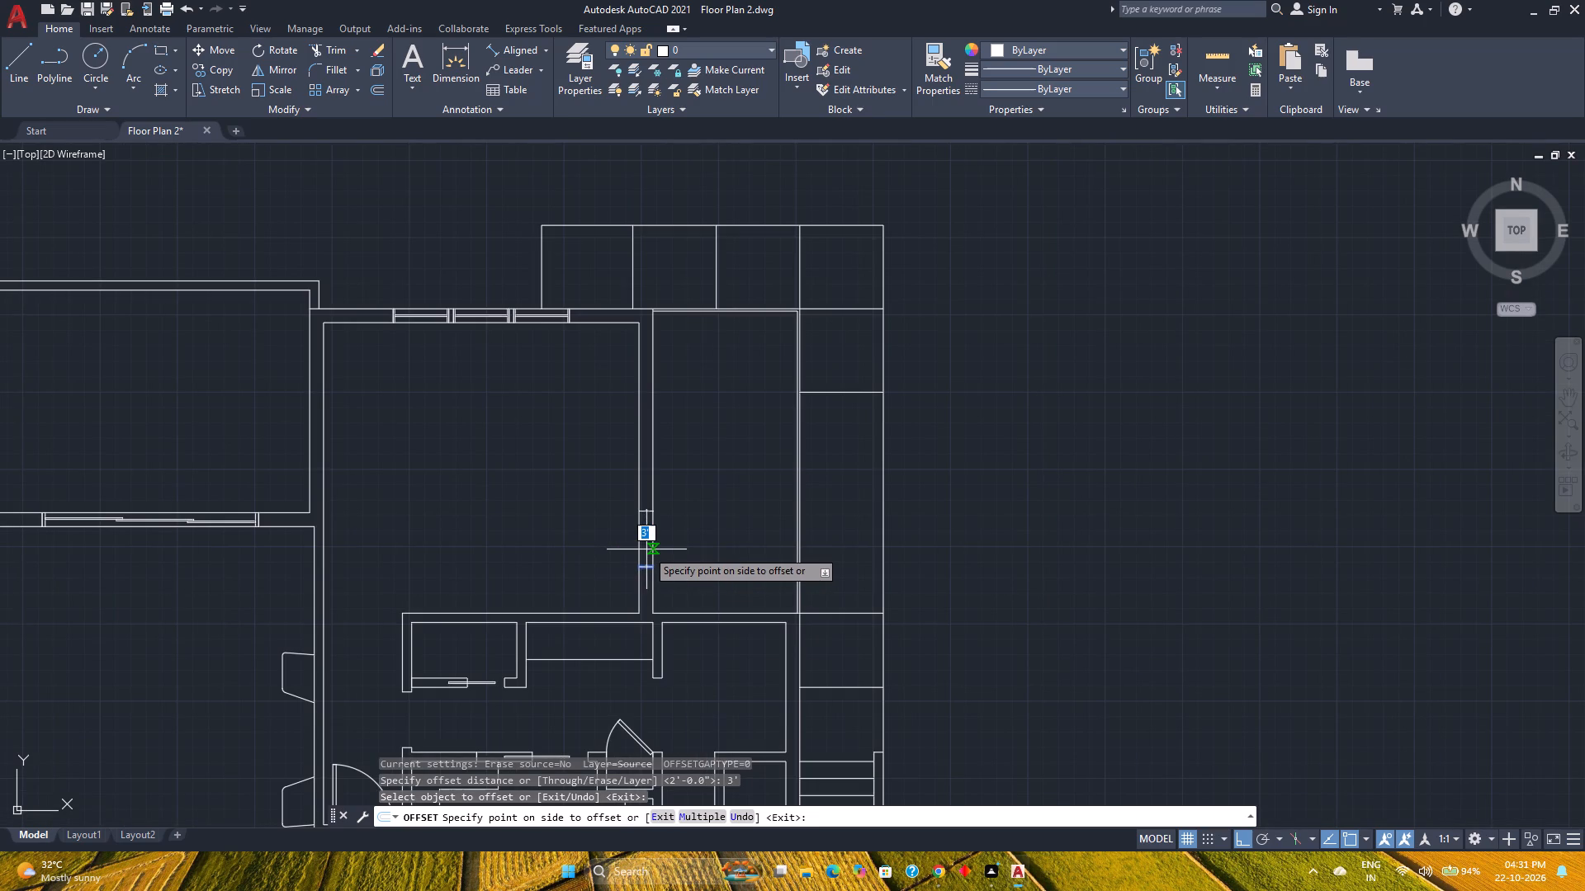
{"action": "left_click", "coordinate": [646, 548]}
{"action": "key", "text": "Escape"}
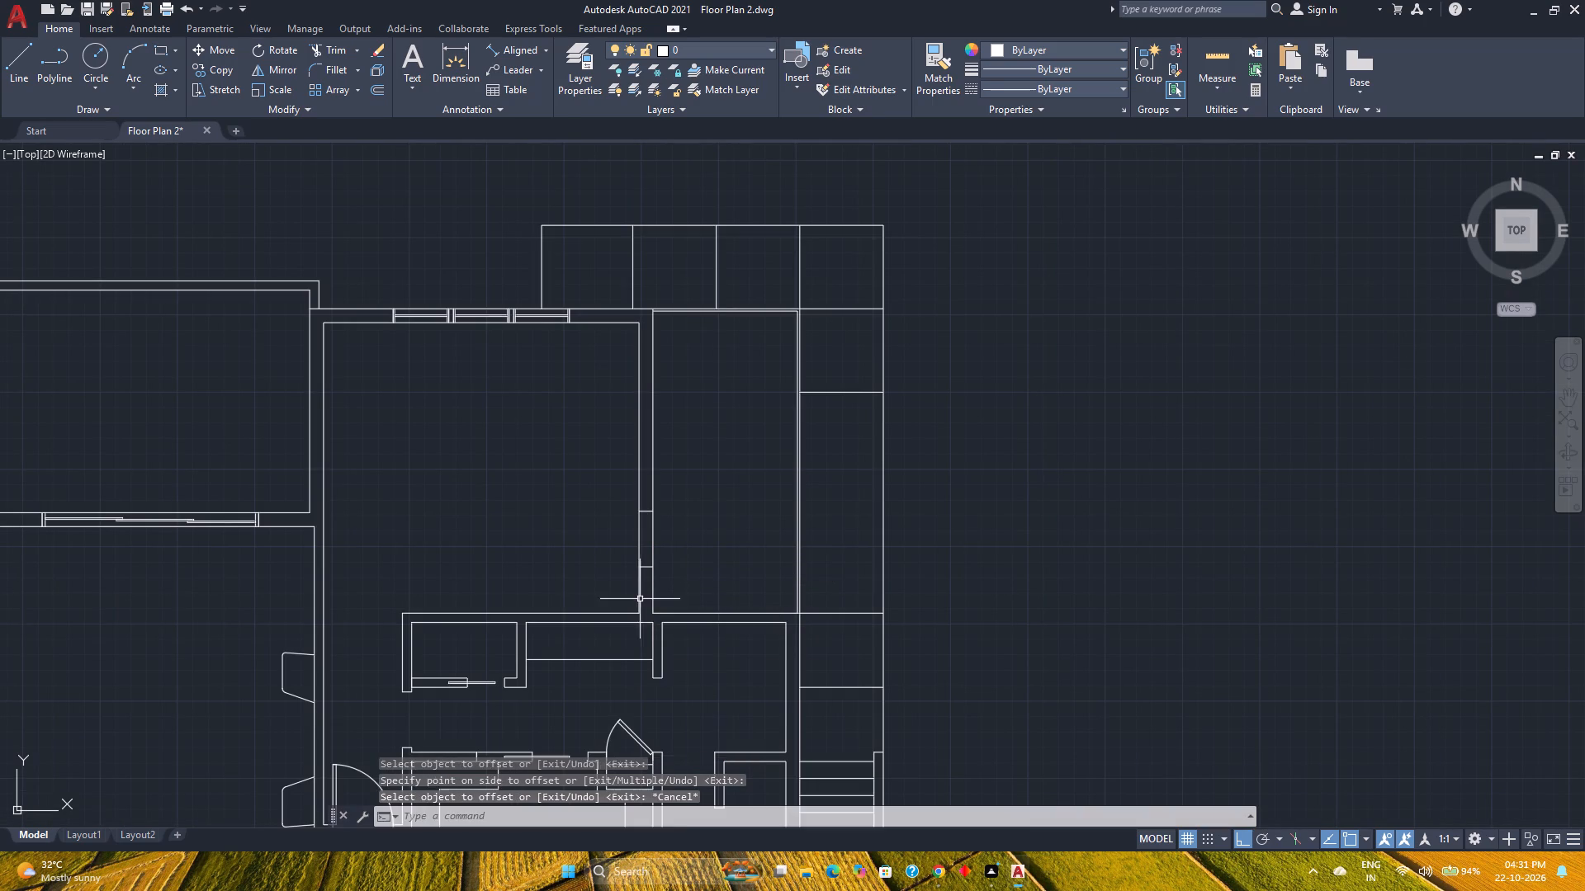
Mirror the two cross lines to the wall's upper half about a horizontal line through the wall's midpoint, keeping the originals.
{"action": "scroll", "coordinate": [645, 585], "scroll_direction": "up", "scroll_amount": 3}
{"action": "left_click", "coordinate": [658, 548]}
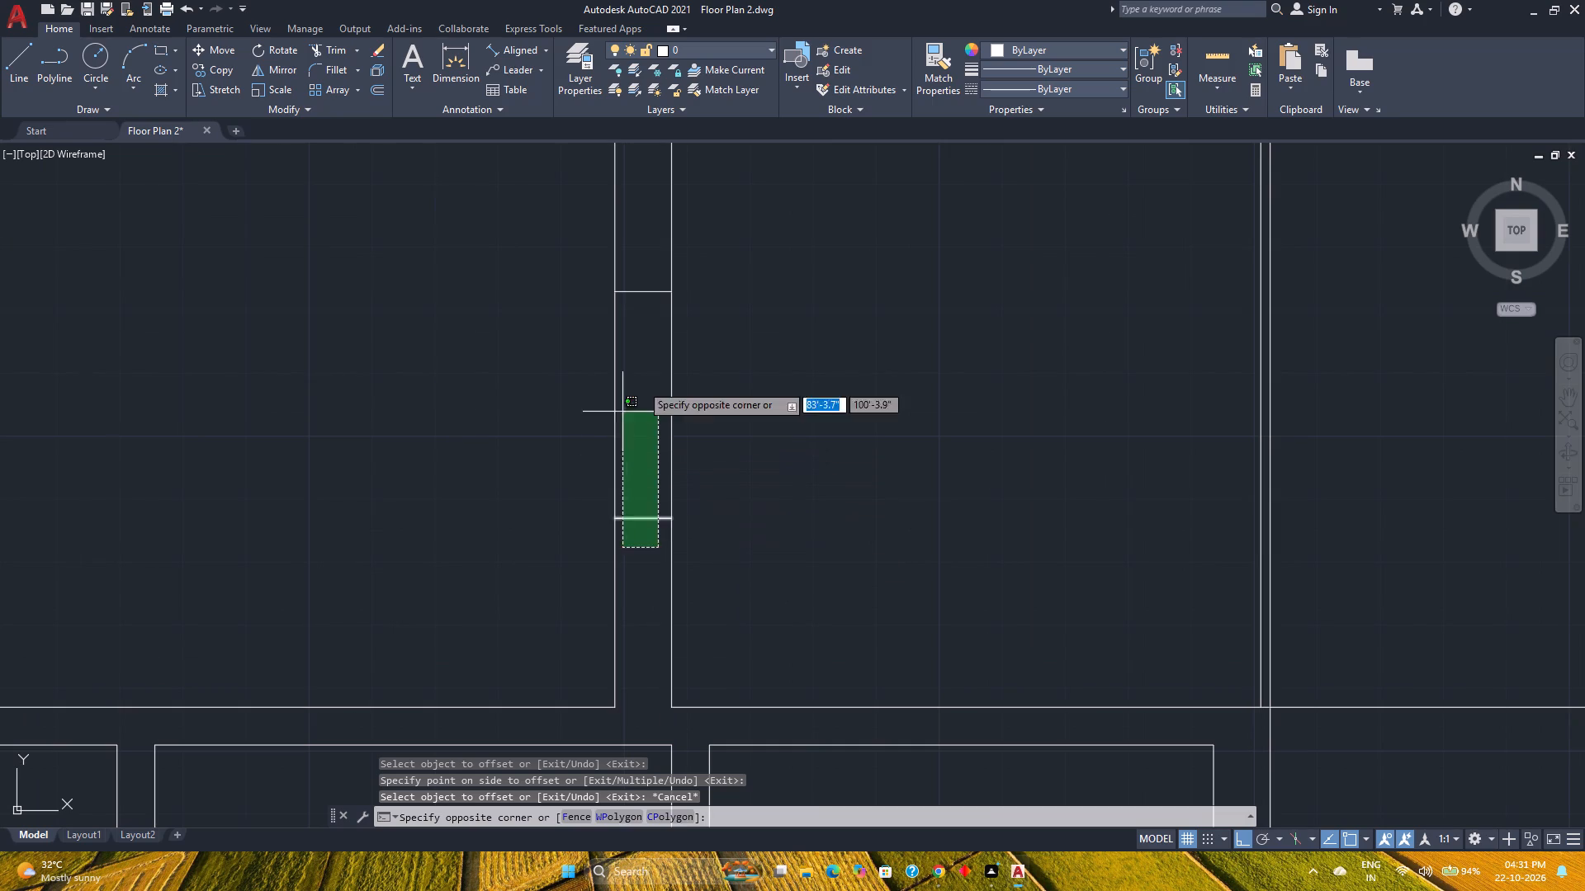
{"action": "left_click", "coordinate": [650, 271]}
{"action": "left_click", "coordinate": [267, 67]}
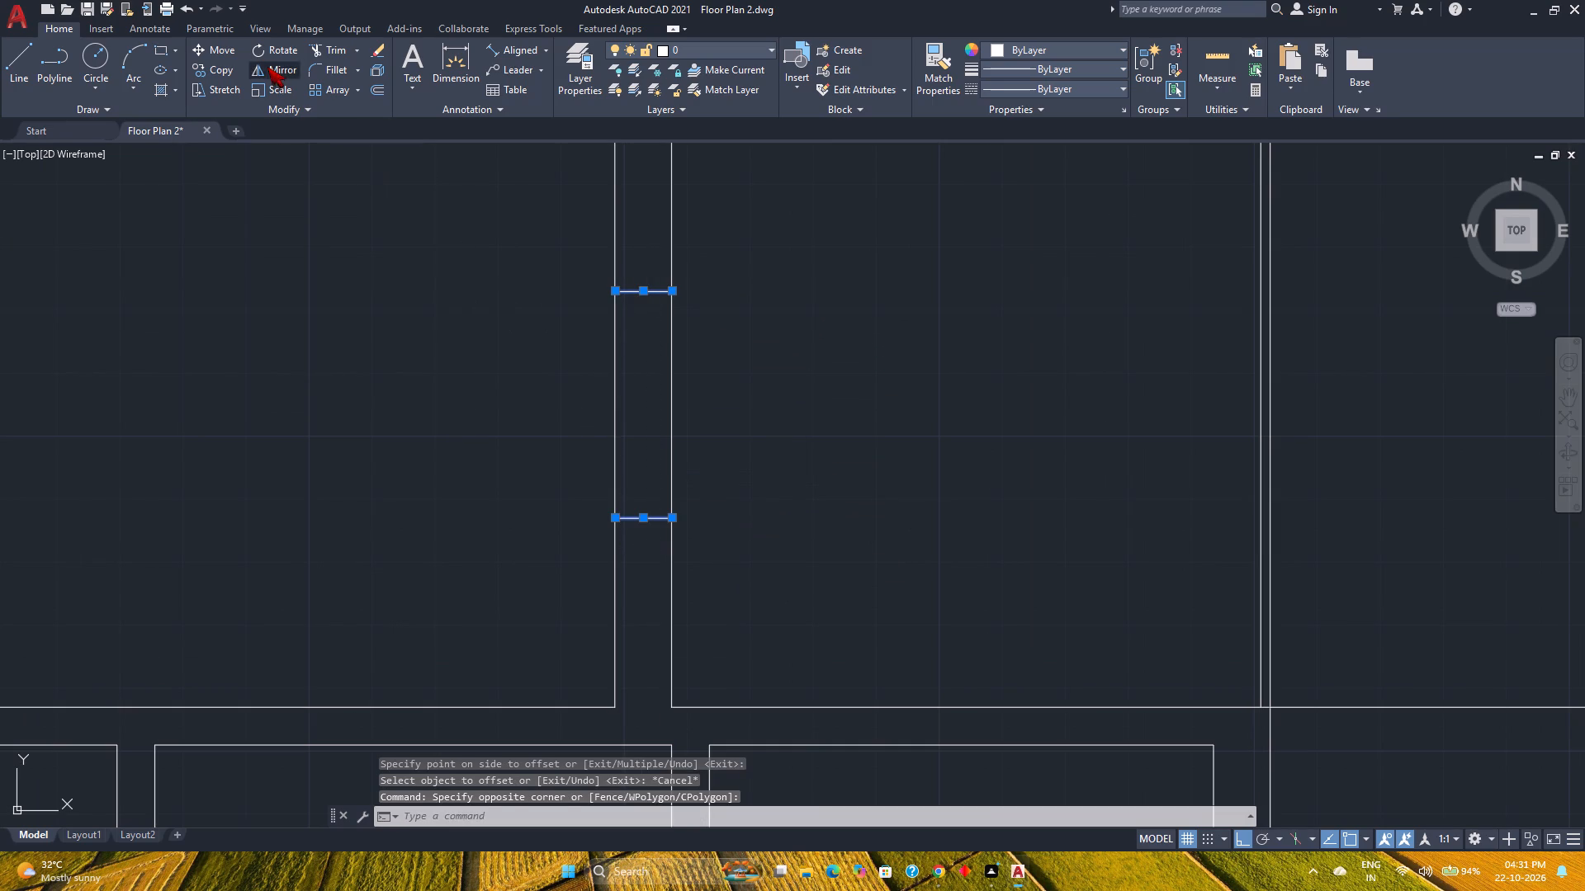
{"action": "scroll", "coordinate": [473, 667], "scroll_direction": "down", "scroll_amount": 2}
{"action": "middle_click_drag", "start_coordinate": [505, 688], "coordinate": [574, 799]}
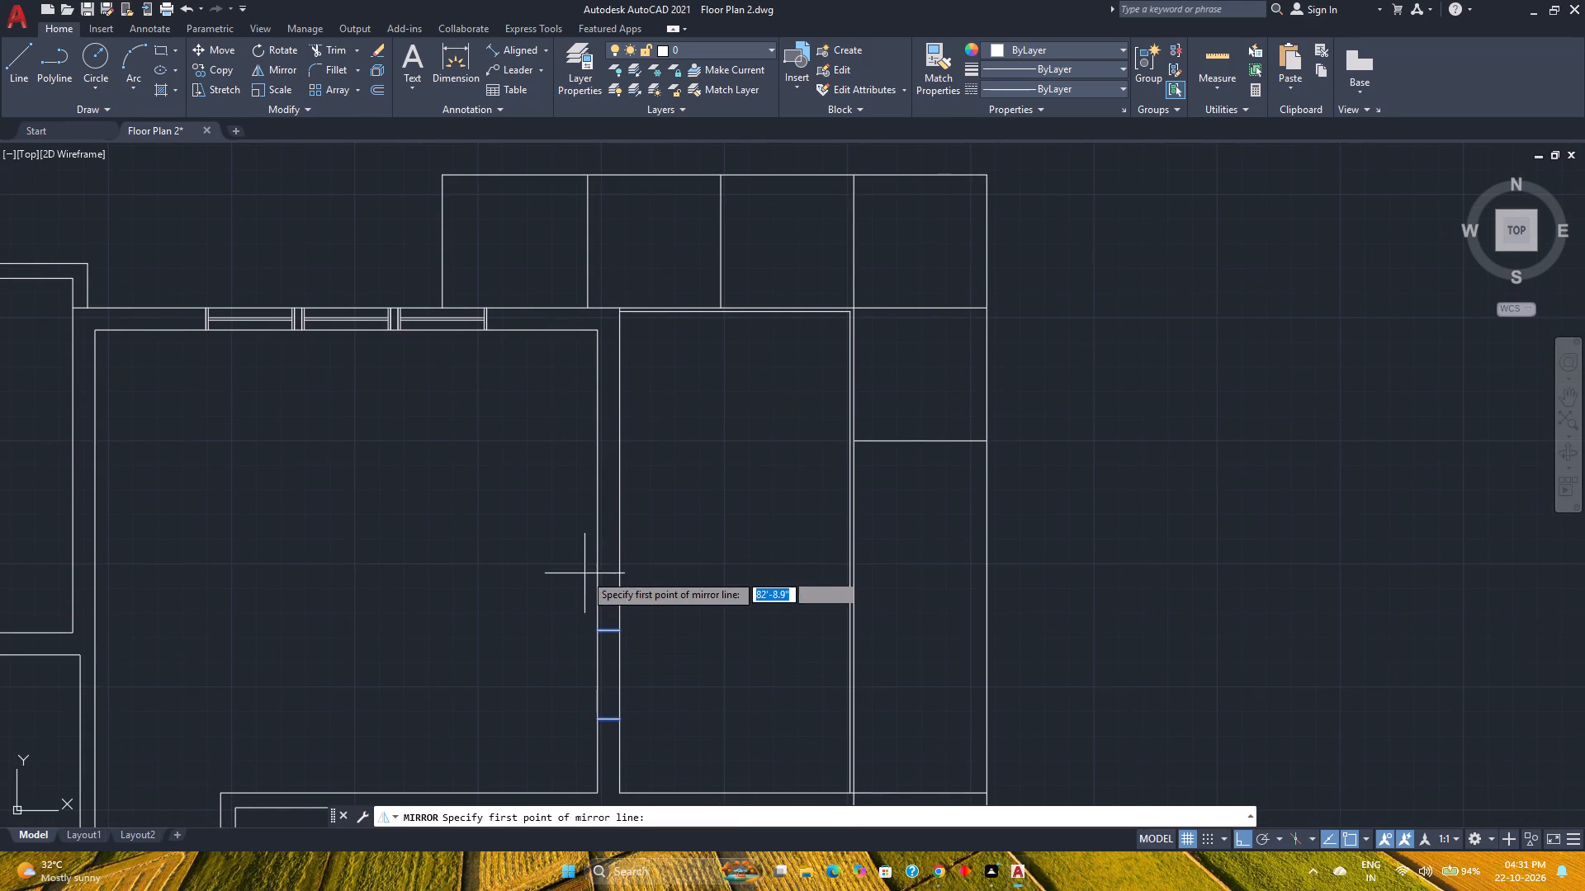
{"action": "left_click", "coordinate": [599, 558]}
{"action": "left_click", "coordinate": [321, 535]}
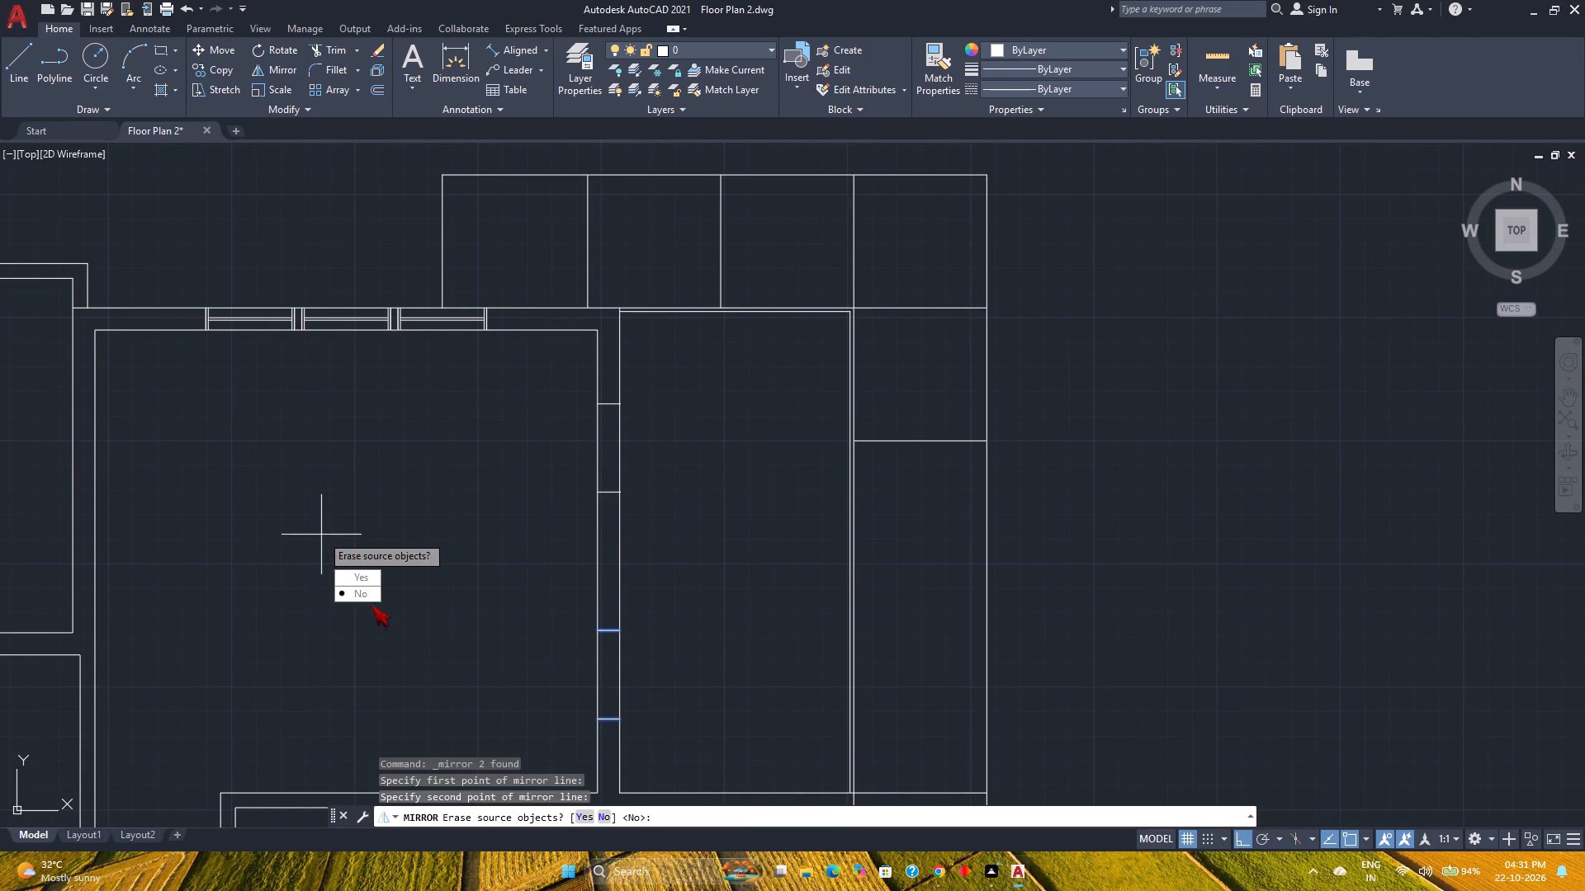
{"action": "left_click_drag", "start_coordinate": [369, 601], "coordinate": [321, 535]}
Trim the wall lines between each pair of cross lines to open the two openings.
{"action": "type", "text": "tr"}
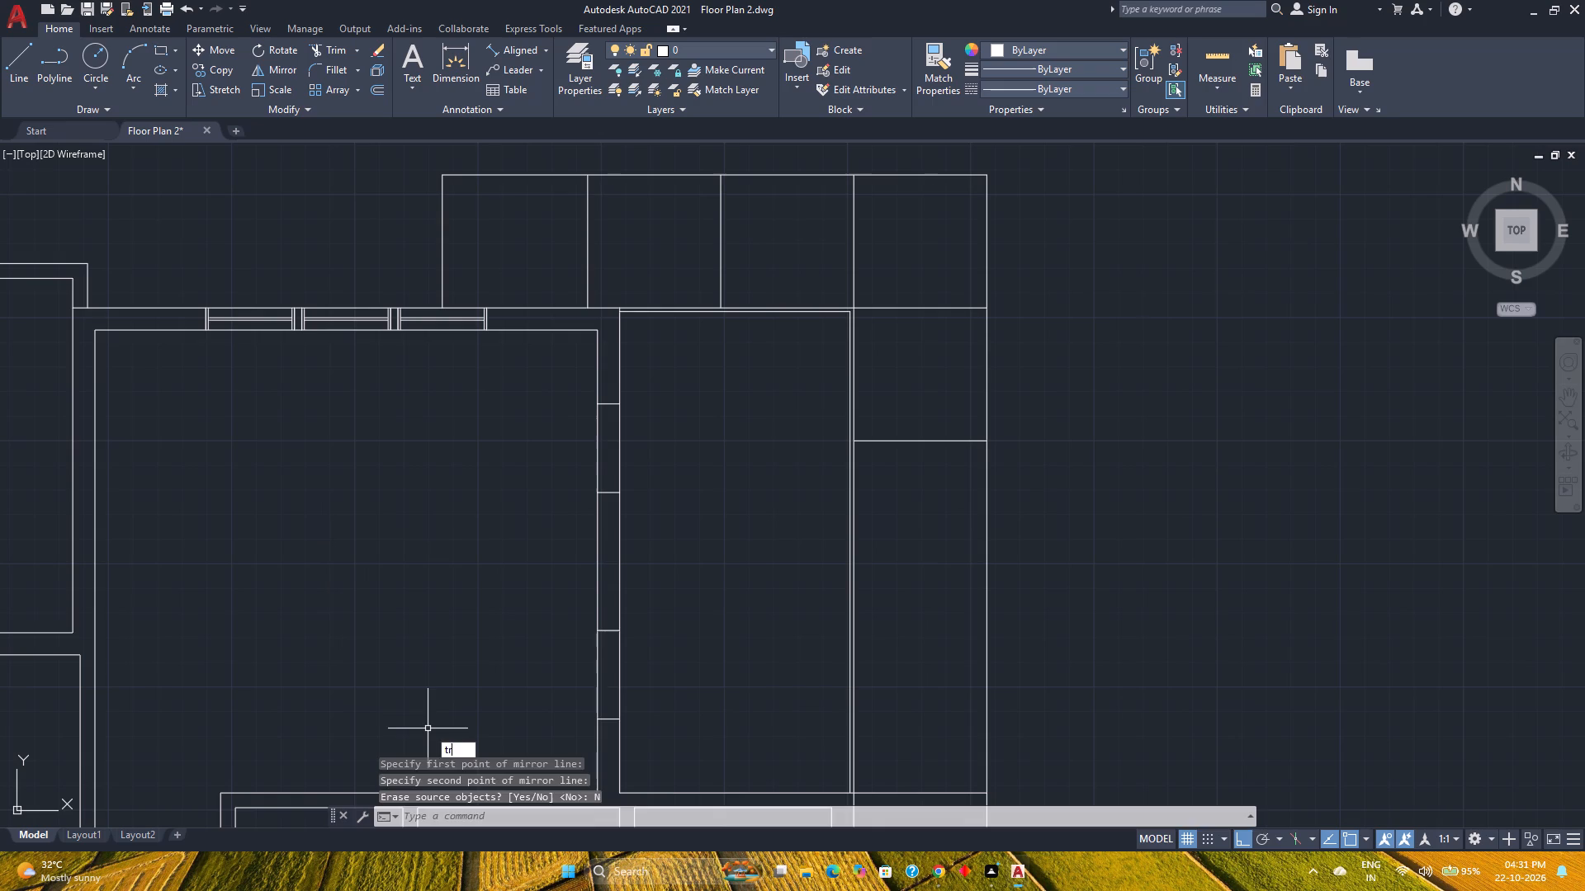
{"action": "key", "text": "Return"}
{"action": "left_click", "coordinate": [603, 702]}
{"action": "left_click", "coordinate": [541, 700]}
{"action": "left_click", "coordinate": [557, 690]}
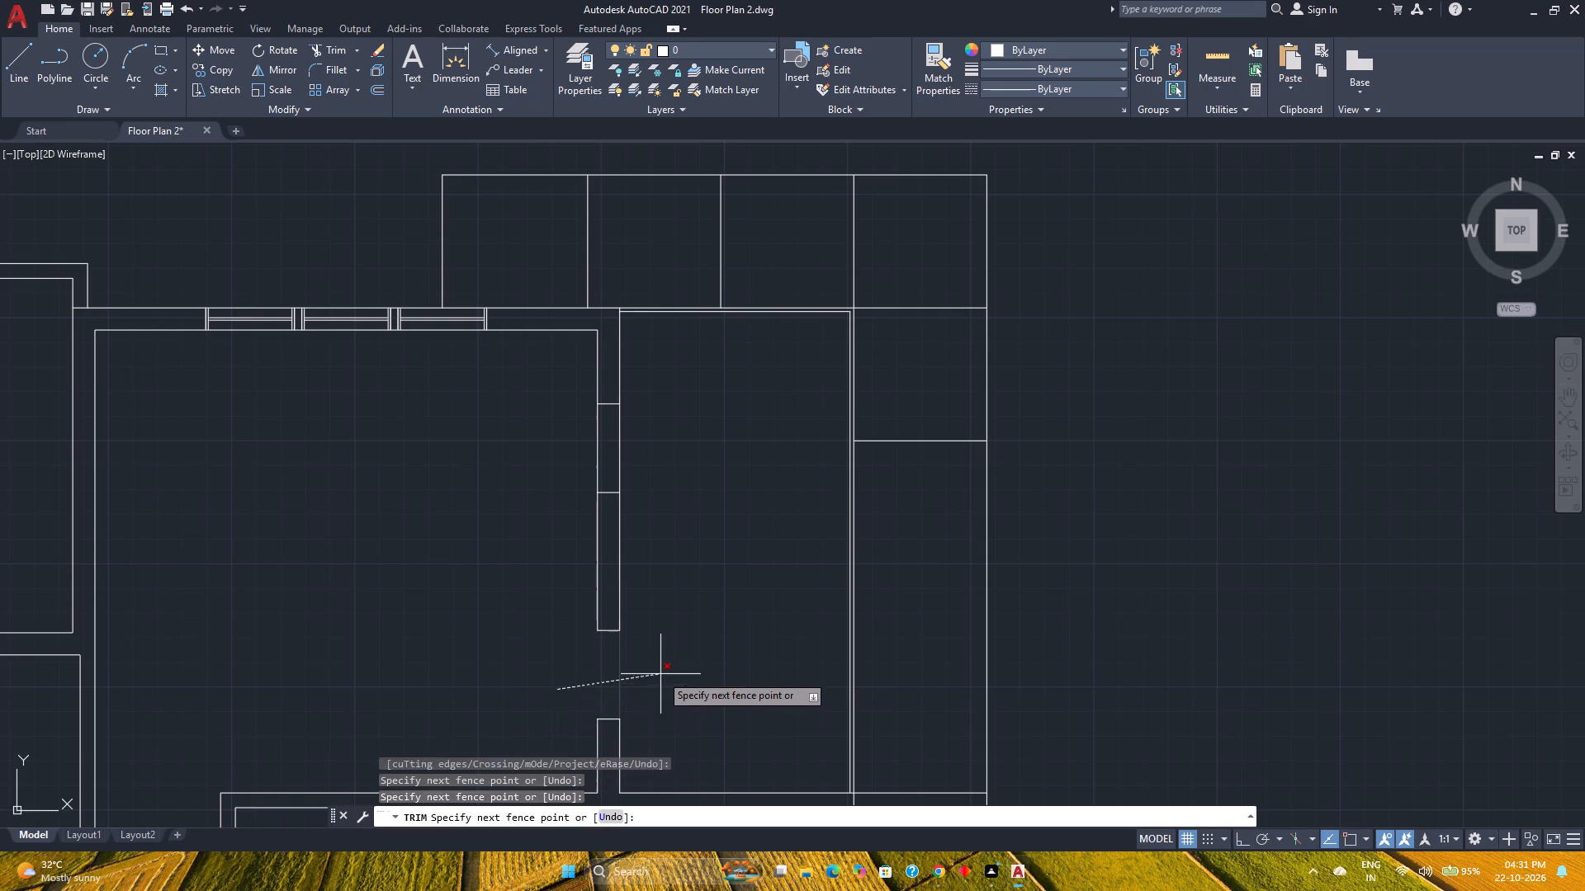
{"action": "left_click", "coordinate": [660, 674]}
{"action": "left_click", "coordinate": [631, 431]}
{"action": "left_click", "coordinate": [472, 447]}
{"action": "key", "text": "Escape"}
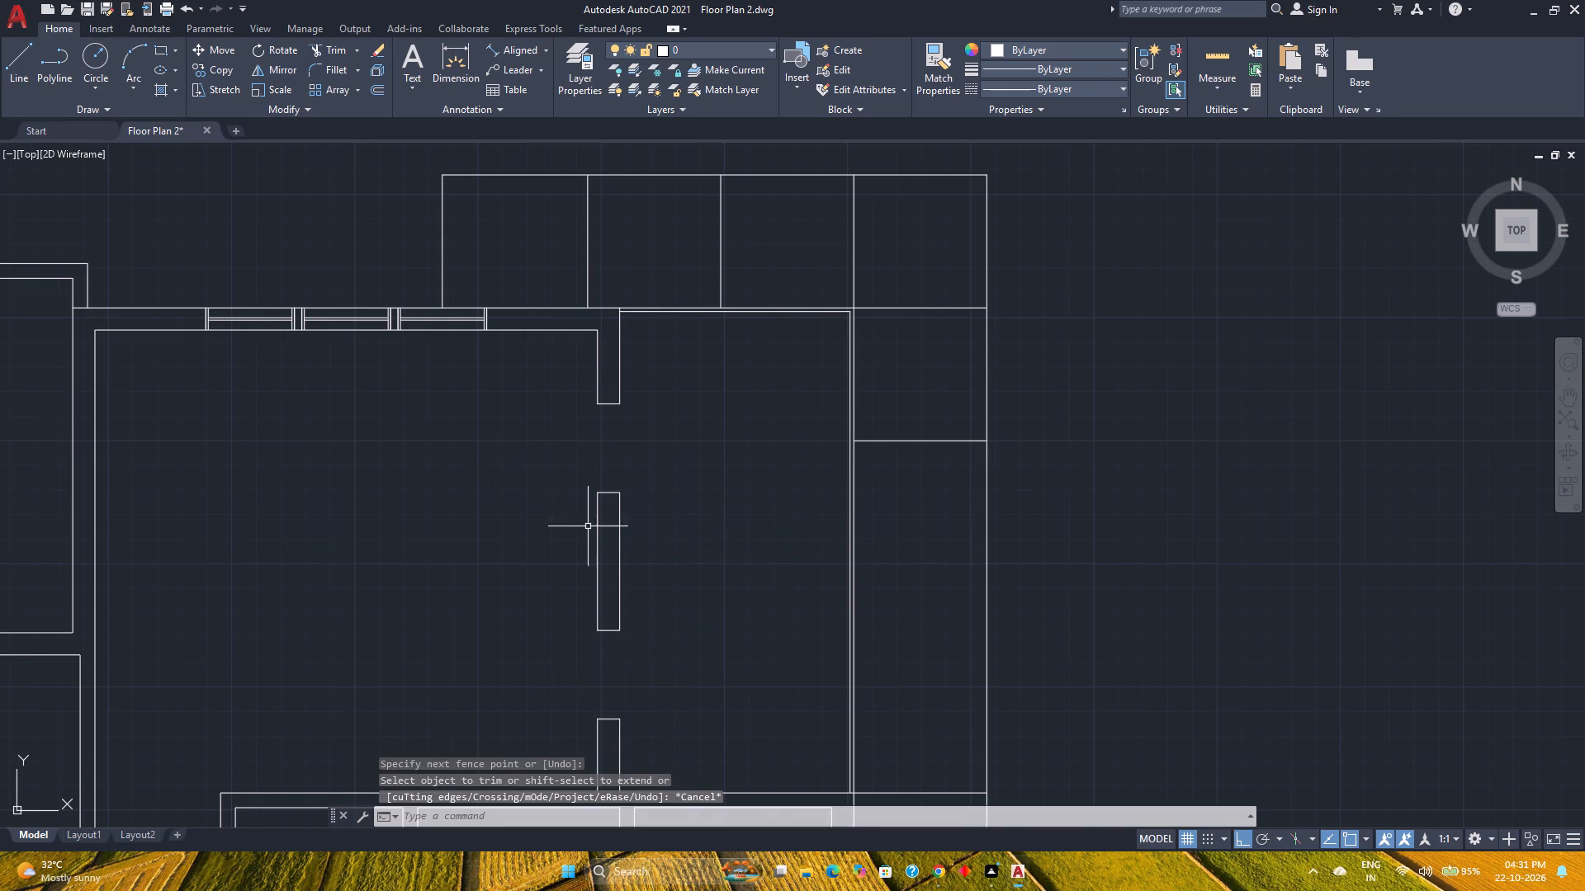
Copy the upper window of the lower-right exterior wall, by its lower outer corner, into the new wall's lower opening.
{"action": "scroll", "coordinate": [604, 534], "scroll_direction": "down", "scroll_amount": 1}
{"action": "middle_click_drag", "start_coordinate": [522, 614], "coordinate": [494, 414]}
{"action": "middle_click", "coordinate": [495, 397]}
{"action": "middle_click_drag", "start_coordinate": [669, 670], "coordinate": [667, 487]}
{"action": "middle_click_drag", "start_coordinate": [737, 733], "coordinate": [708, 602]}
{"action": "left_click", "coordinate": [701, 639]}
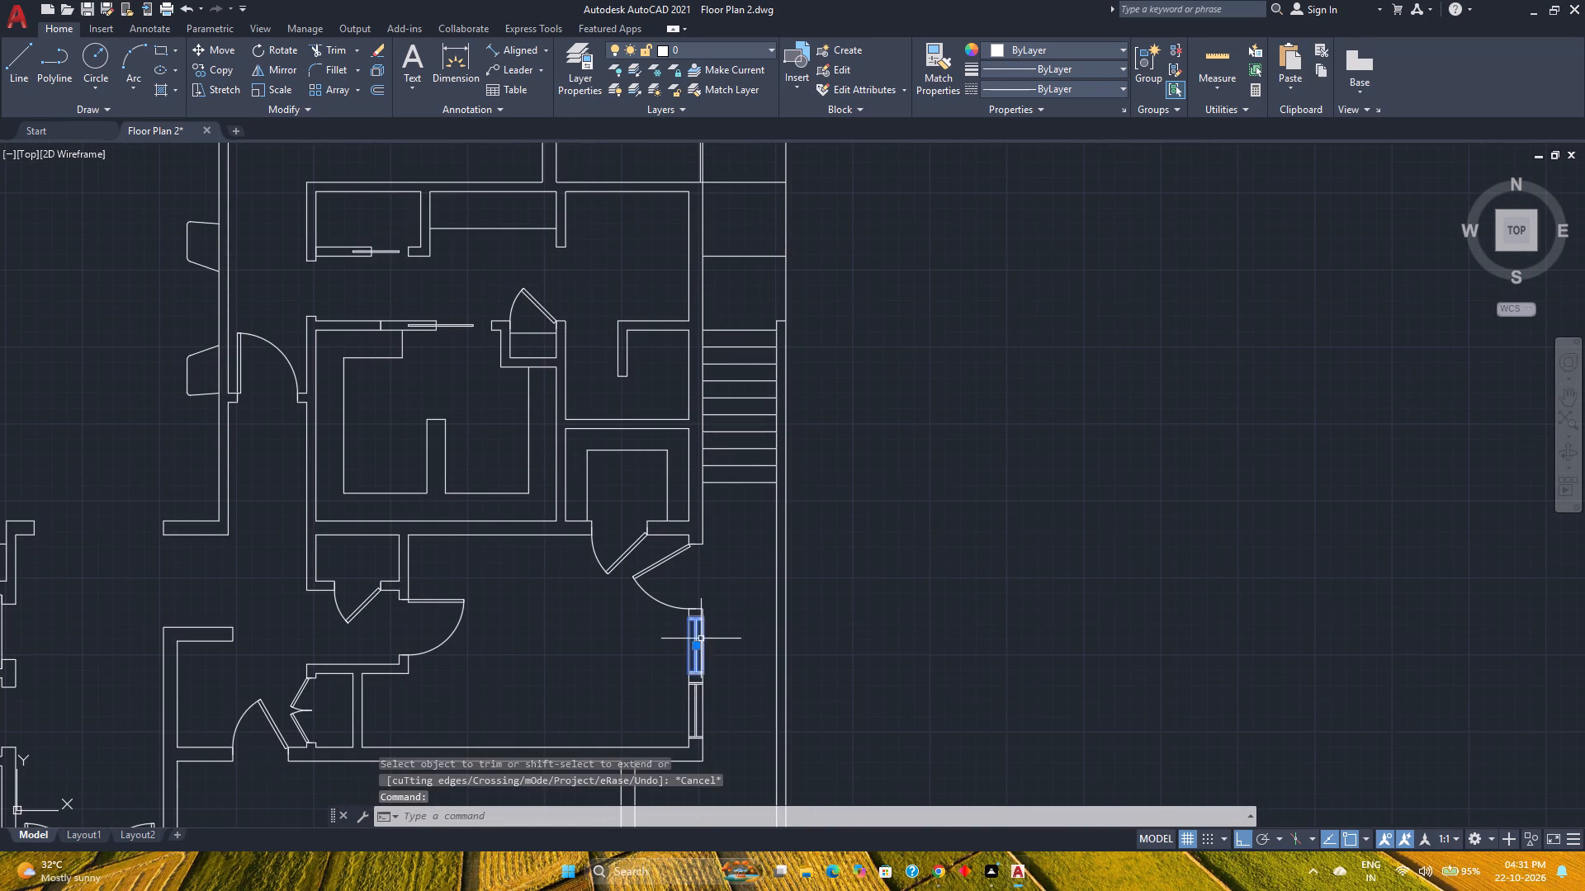
{"action": "left_click", "coordinate": [203, 66]}
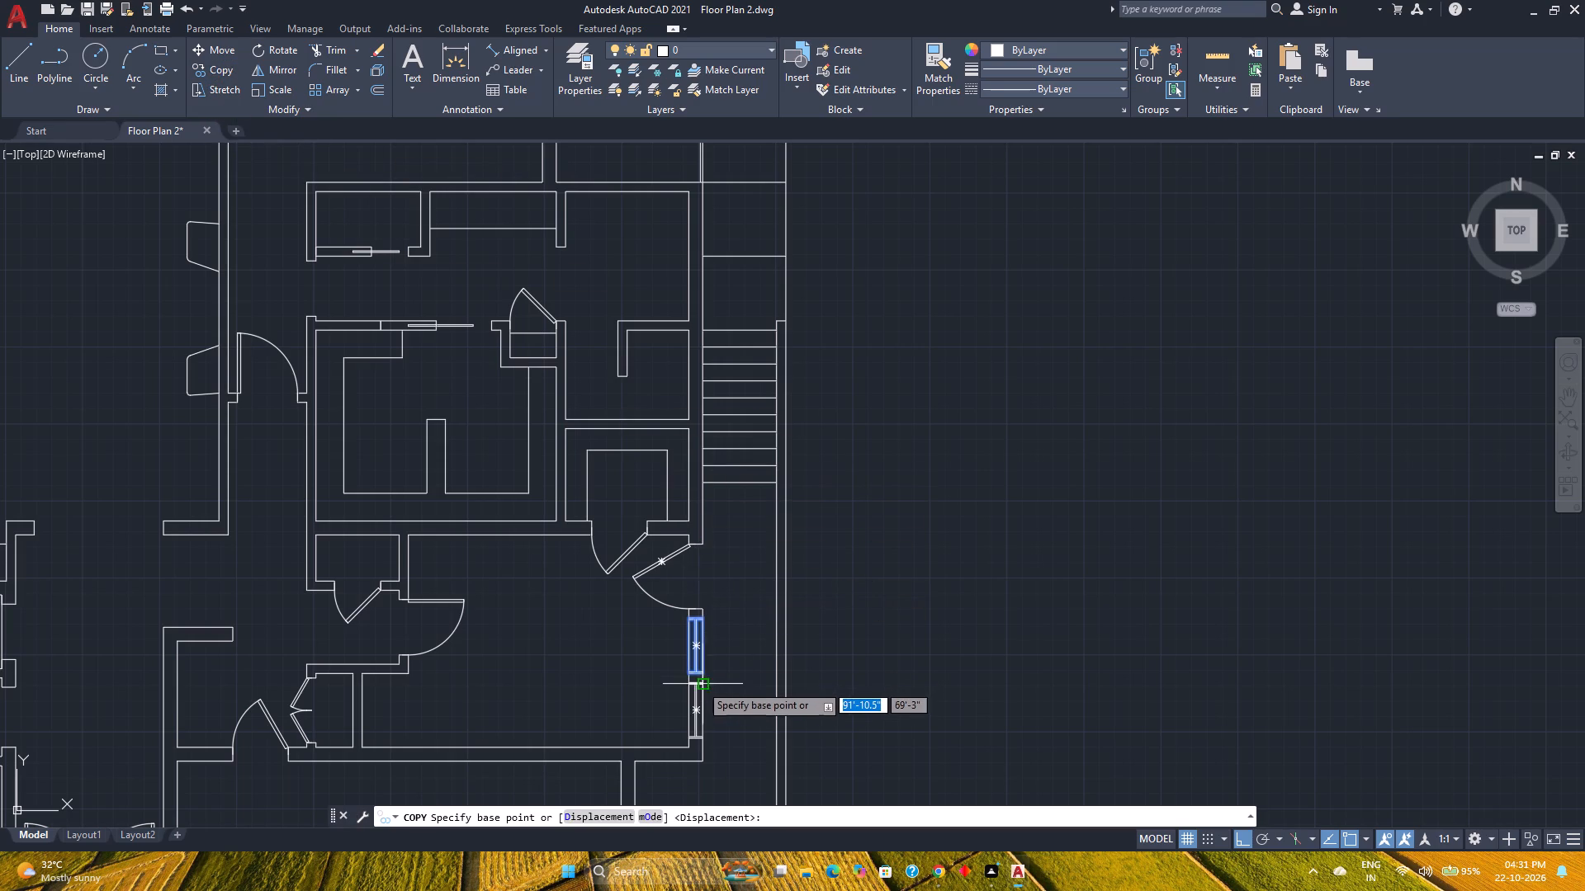
{"action": "scroll", "coordinate": [701, 684], "scroll_direction": "up", "scroll_amount": 6}
{"action": "left_click", "coordinate": [717, 548]}
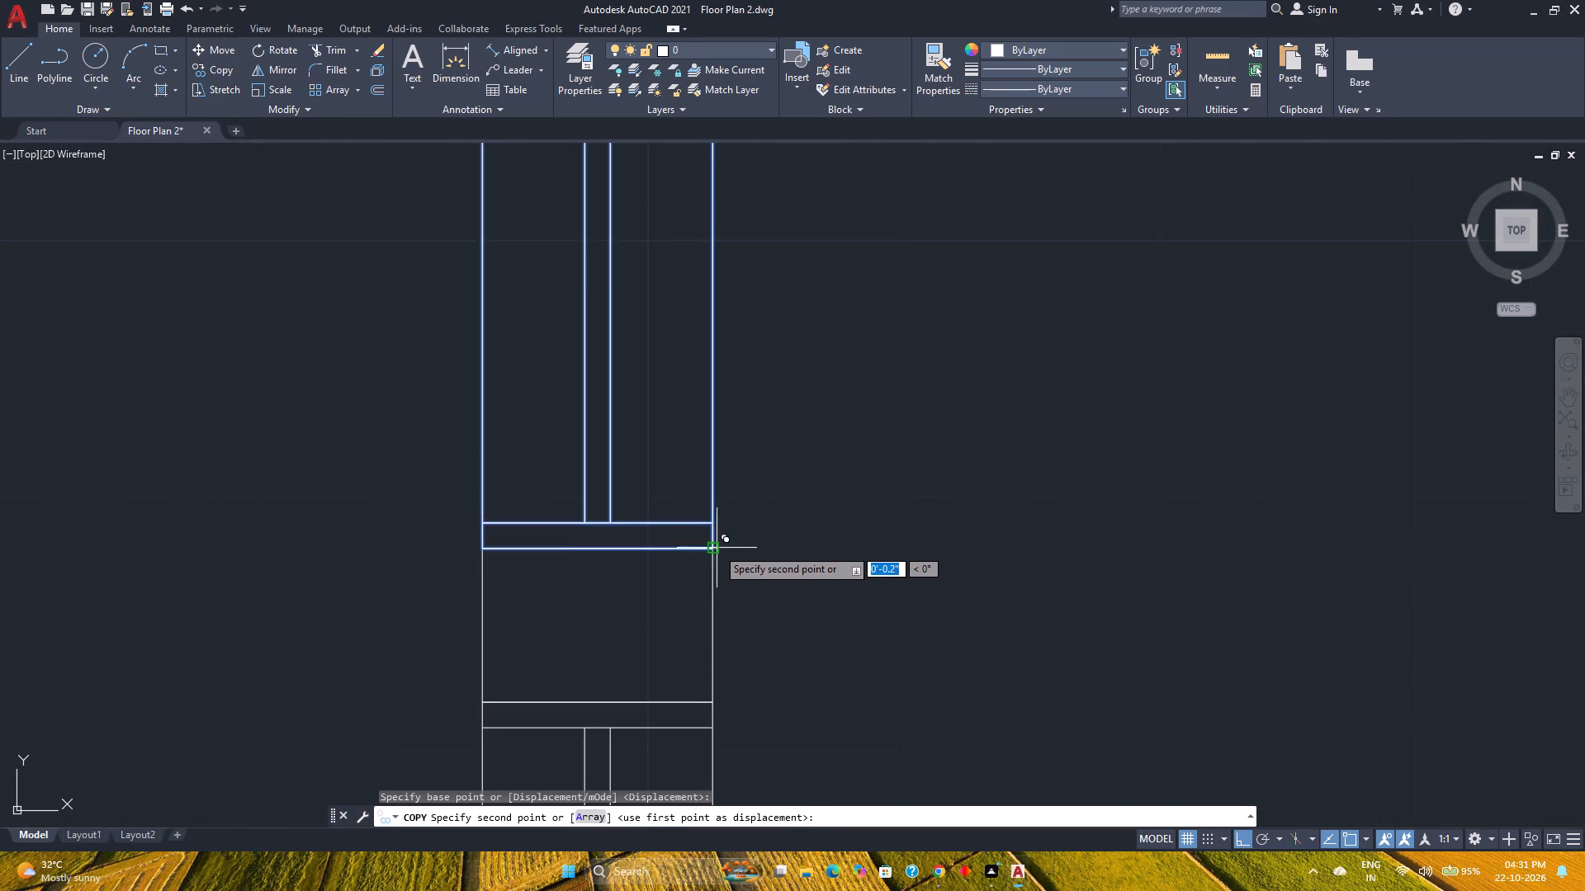
{"action": "scroll", "coordinate": [717, 548], "scroll_direction": "down", "scroll_amount": 2}
{"action": "middle_click_drag", "start_coordinate": [717, 548], "coordinate": [751, 815]}
{"action": "scroll", "coordinate": [733, 759], "scroll_direction": "down", "scroll_amount": 7}
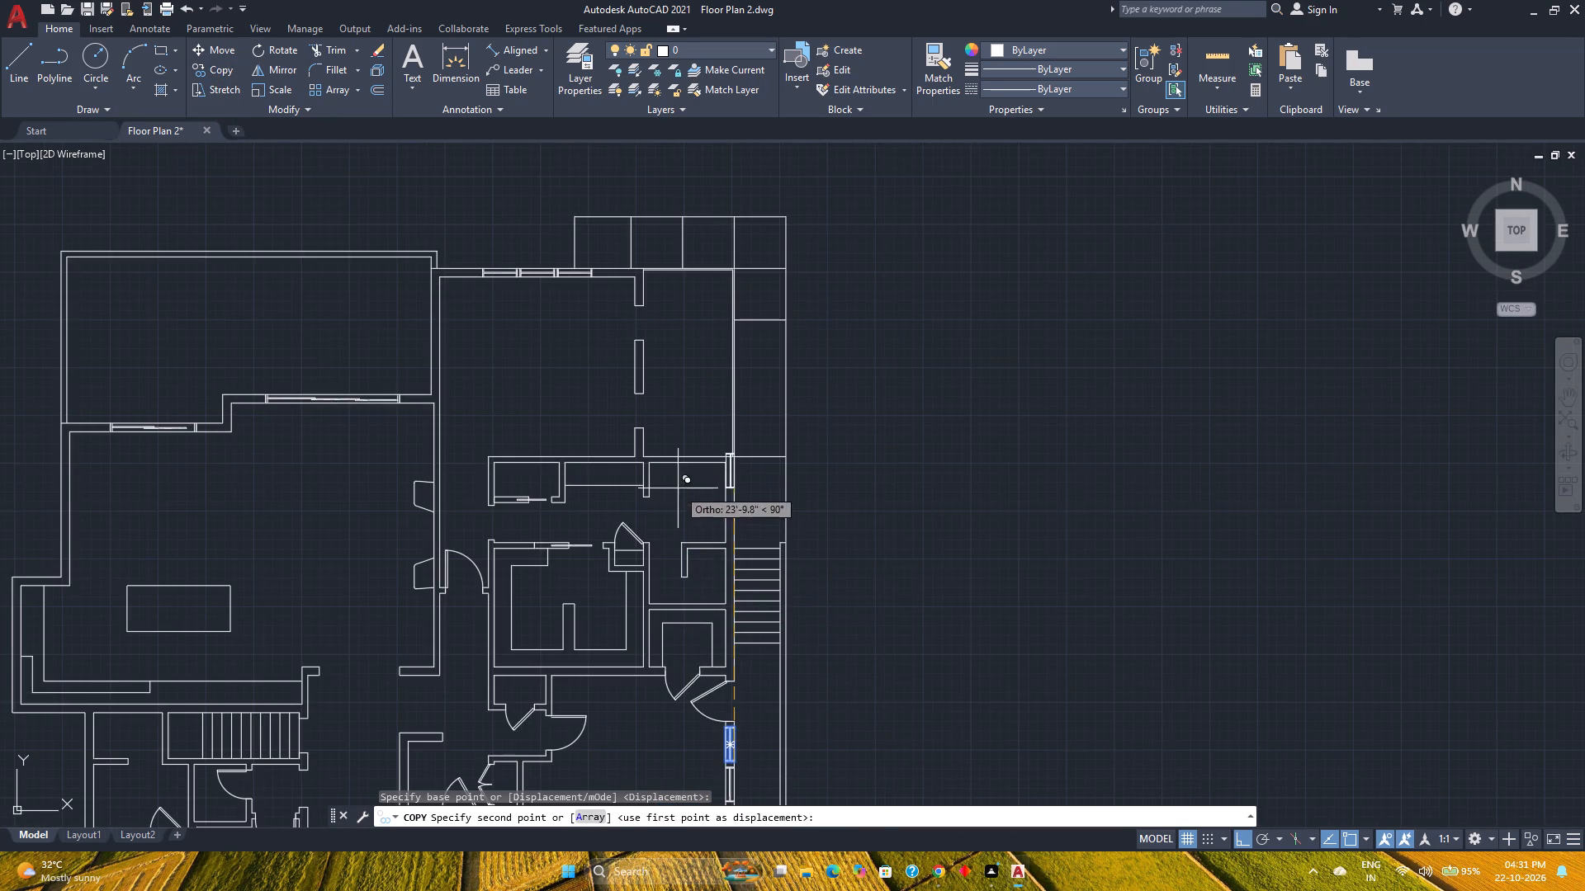
{"action": "scroll", "coordinate": [655, 446], "scroll_direction": "up", "scroll_amount": 4}
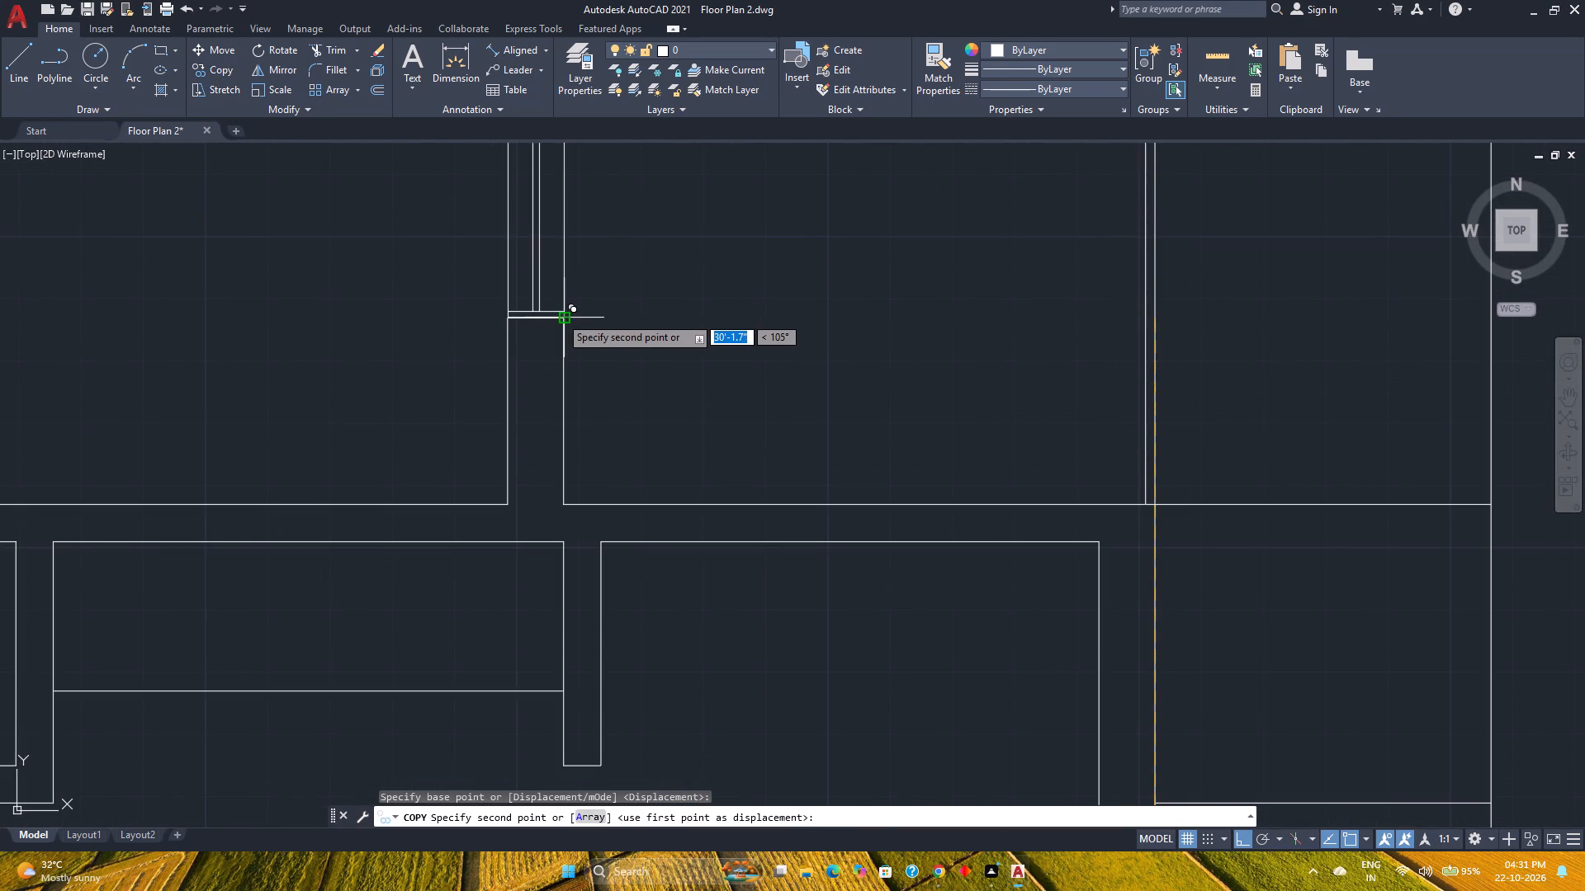
{"action": "left_click", "coordinate": [560, 316]}
Place a second copy of the window in the wall's upper opening, and save the drawing.
{"action": "scroll", "coordinate": [623, 368], "scroll_direction": "down", "scroll_amount": 1}
{"action": "middle_click_drag", "start_coordinate": [636, 395], "coordinate": [713, 662]}
{"action": "scroll", "coordinate": [730, 482], "scroll_direction": "down", "scroll_amount": 1}
{"action": "middle_click_drag", "start_coordinate": [730, 478], "coordinate": [739, 682]}
{"action": "left_click", "coordinate": [695, 539]}
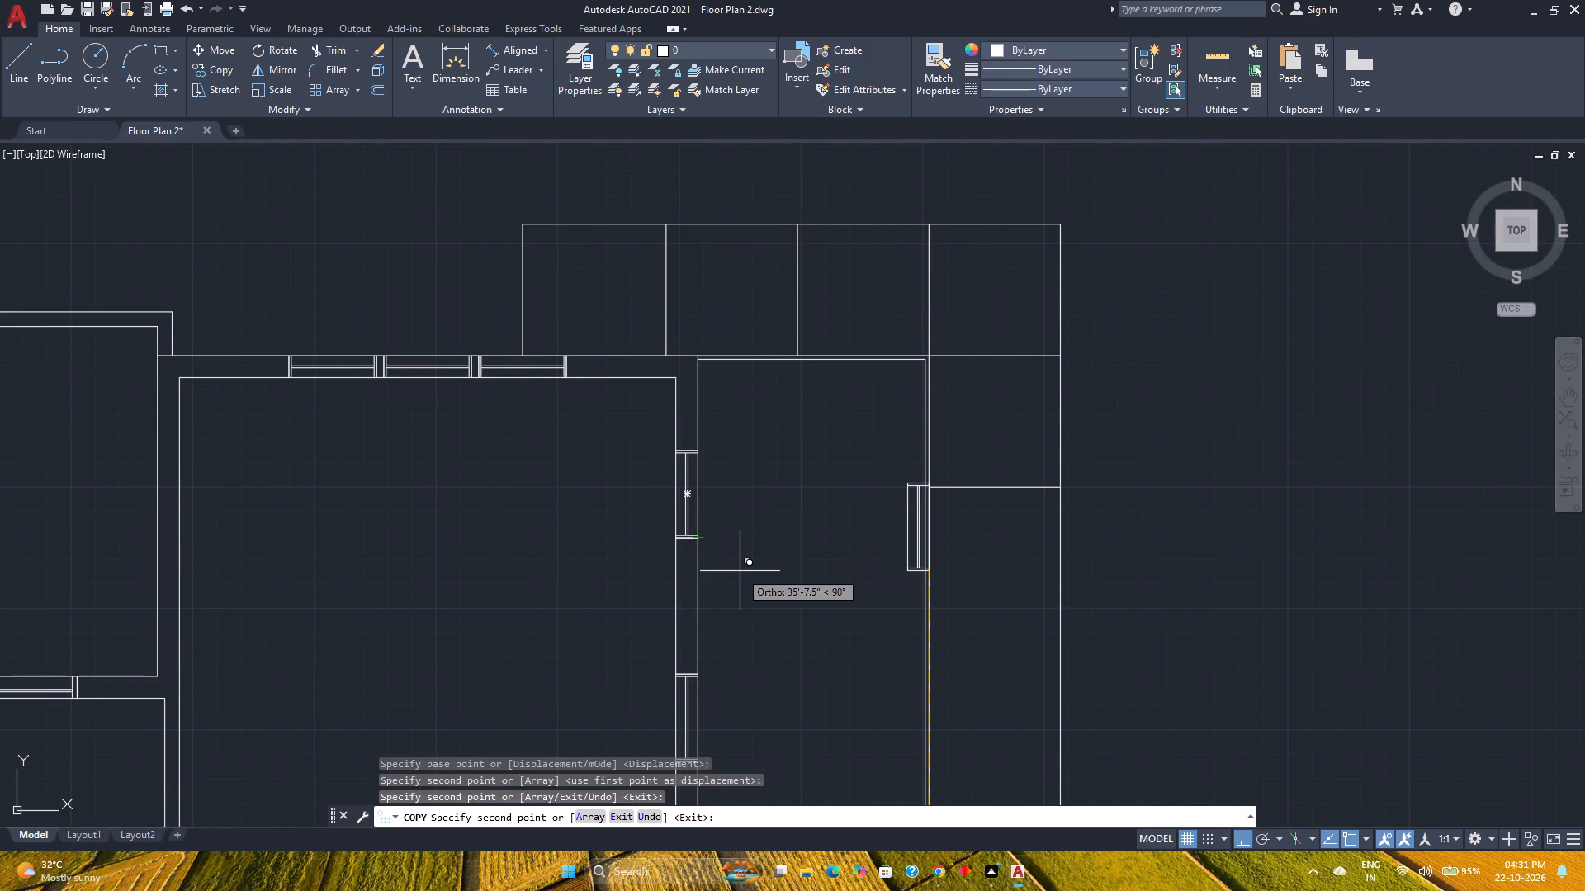
{"action": "key", "text": "Escape"}
{"action": "key", "text": "ctrl+s"}
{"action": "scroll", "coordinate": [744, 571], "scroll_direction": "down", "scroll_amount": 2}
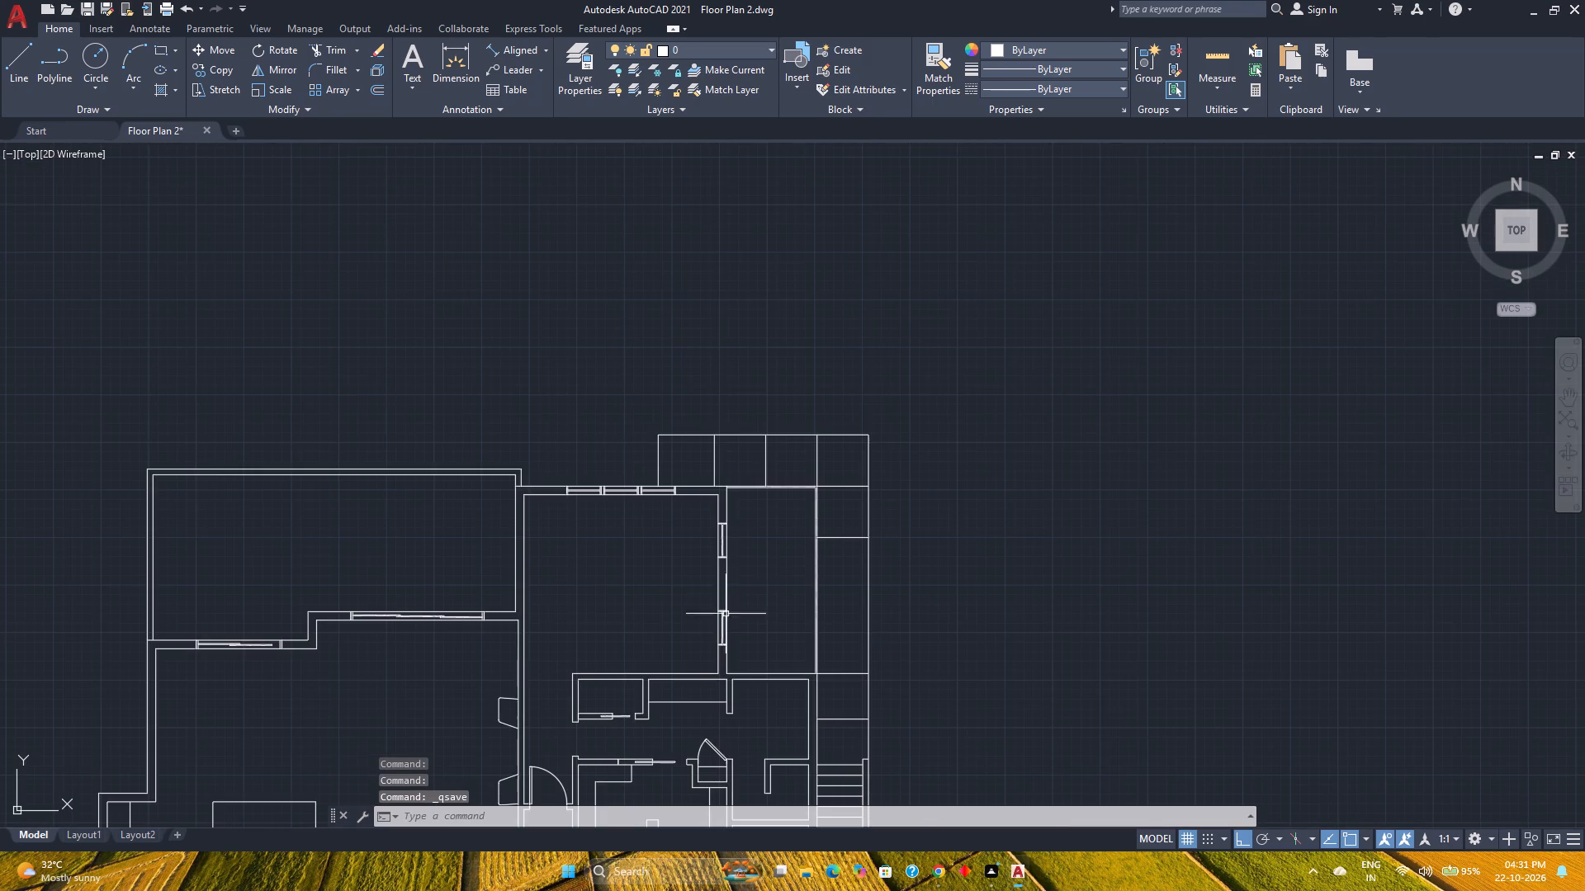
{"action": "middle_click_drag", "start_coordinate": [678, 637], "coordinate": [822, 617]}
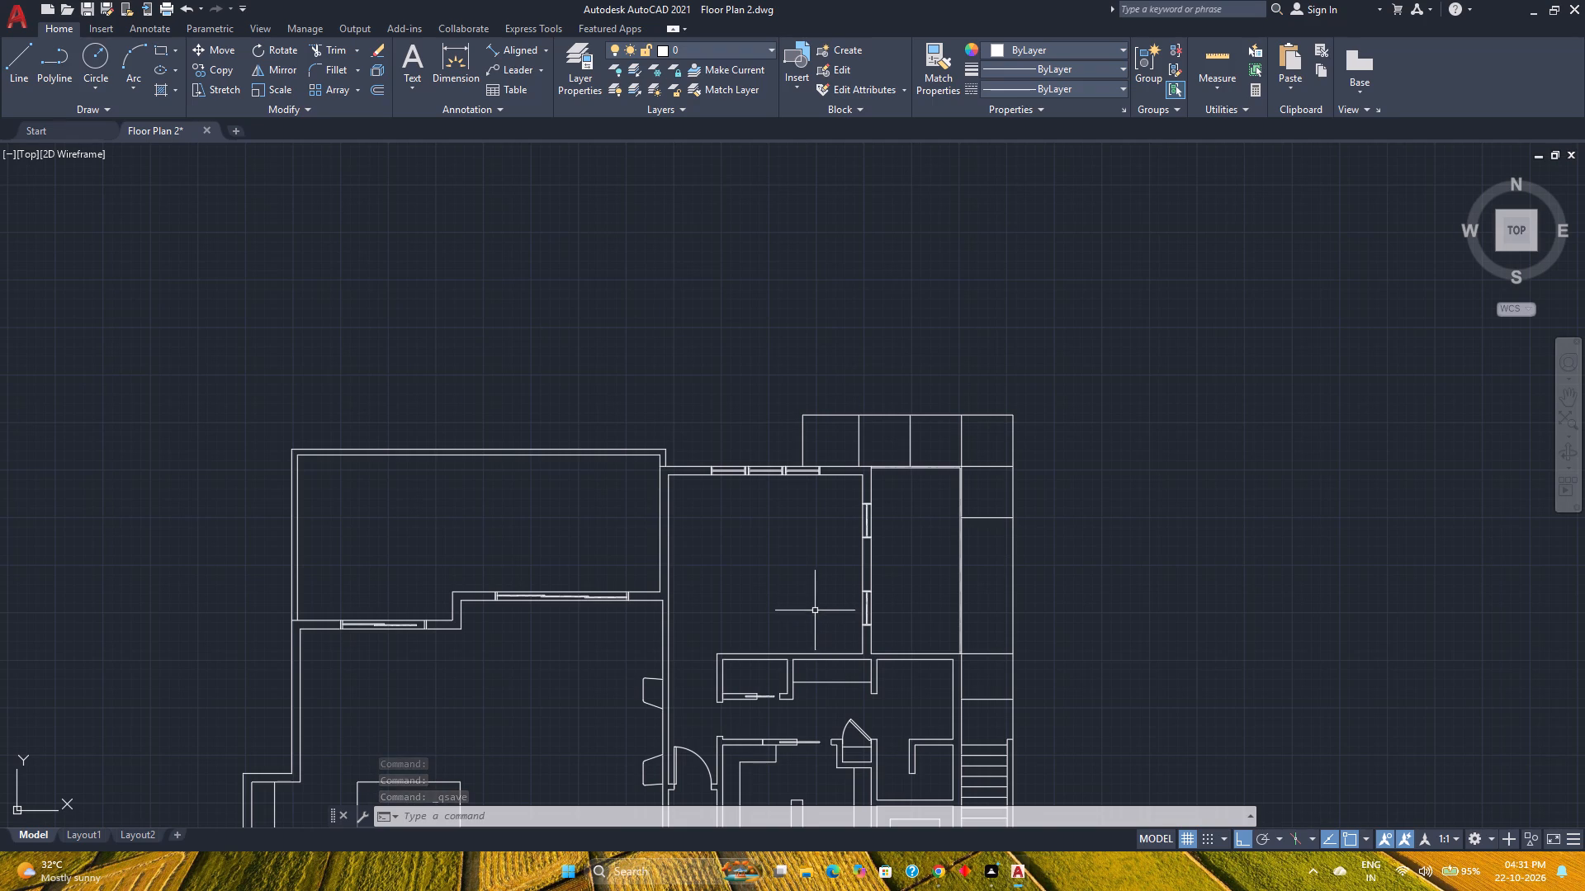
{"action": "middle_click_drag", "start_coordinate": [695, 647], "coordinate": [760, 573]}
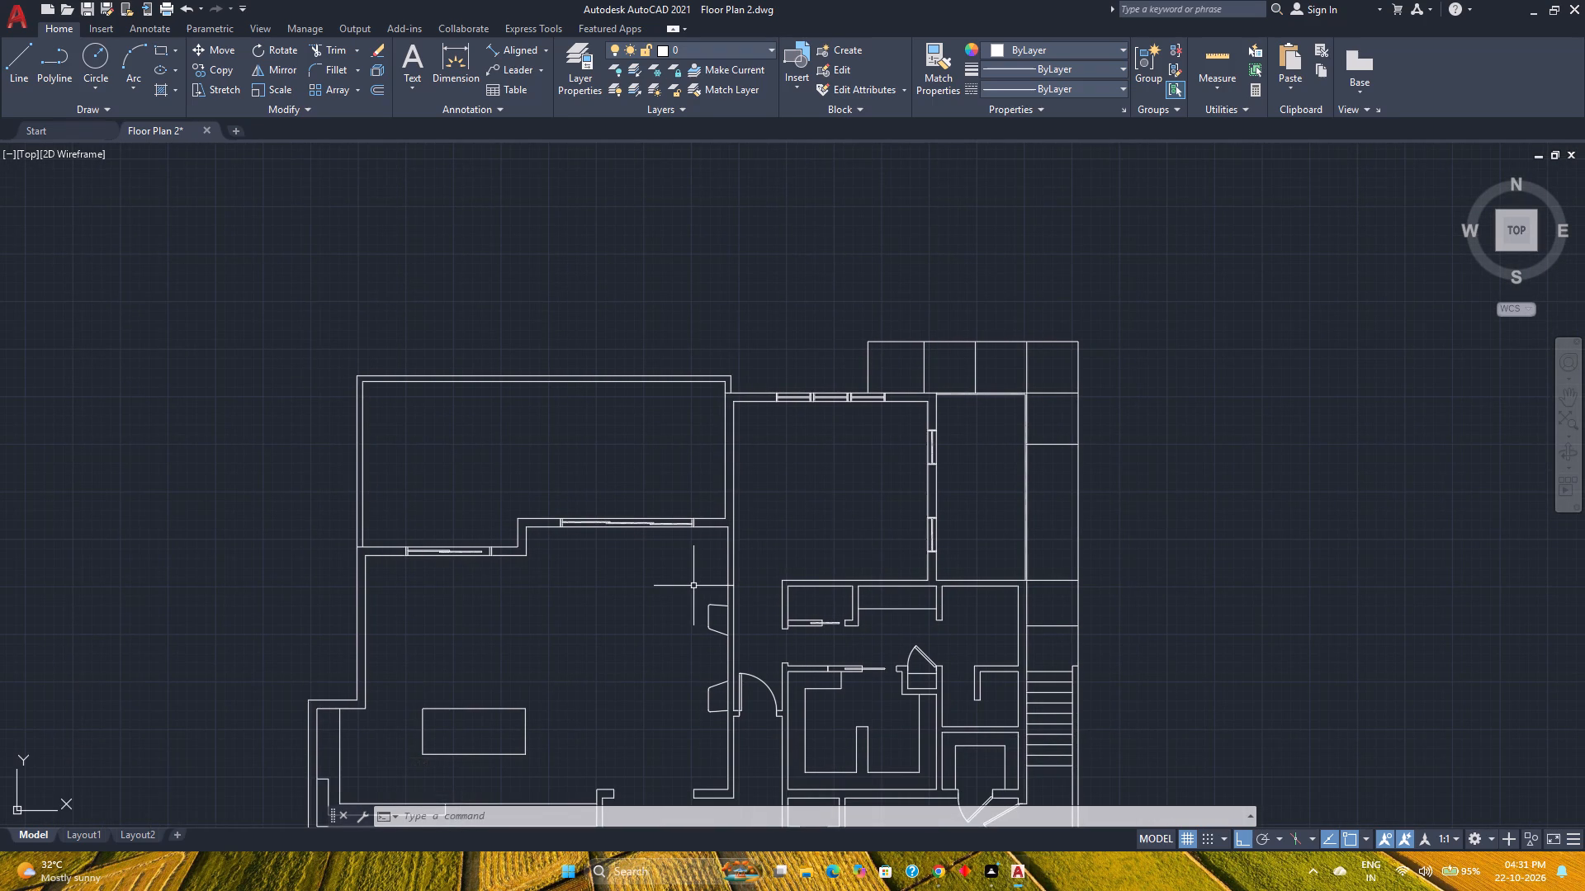
Offset the large room's right inner wall line, behind the two angled fireplace sides, 1'6" into the room.
{"action": "scroll", "coordinate": [693, 586], "scroll_direction": "up", "scroll_amount": 1}
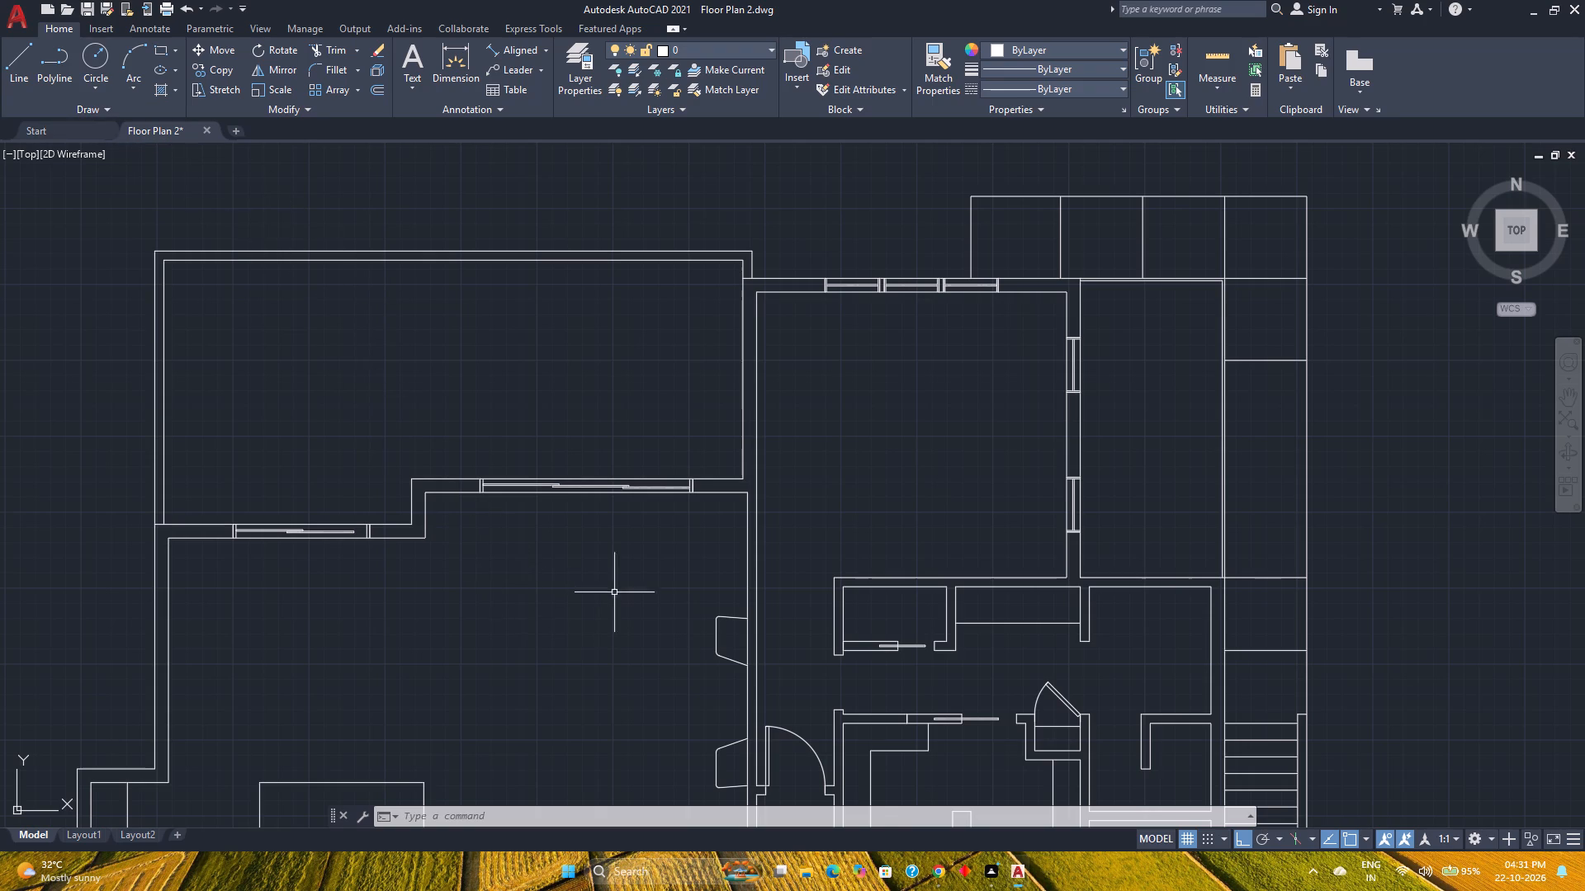
{"action": "scroll", "coordinate": [749, 592], "scroll_direction": "up", "scroll_amount": 1}
{"action": "left_click", "coordinate": [746, 584]}
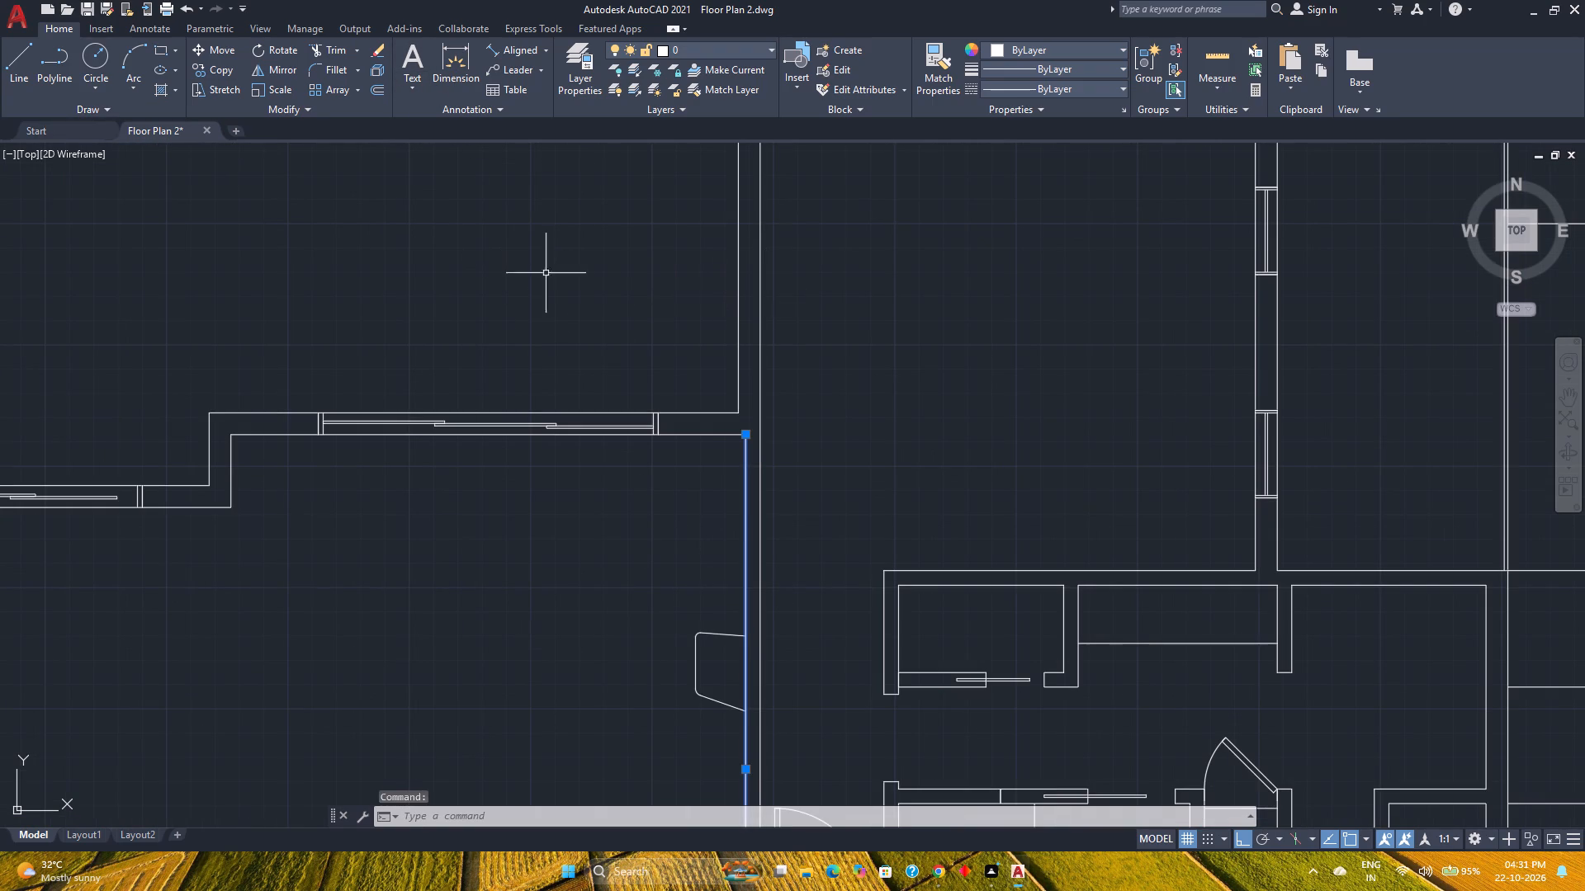
{"action": "left_click", "coordinate": [376, 94]}
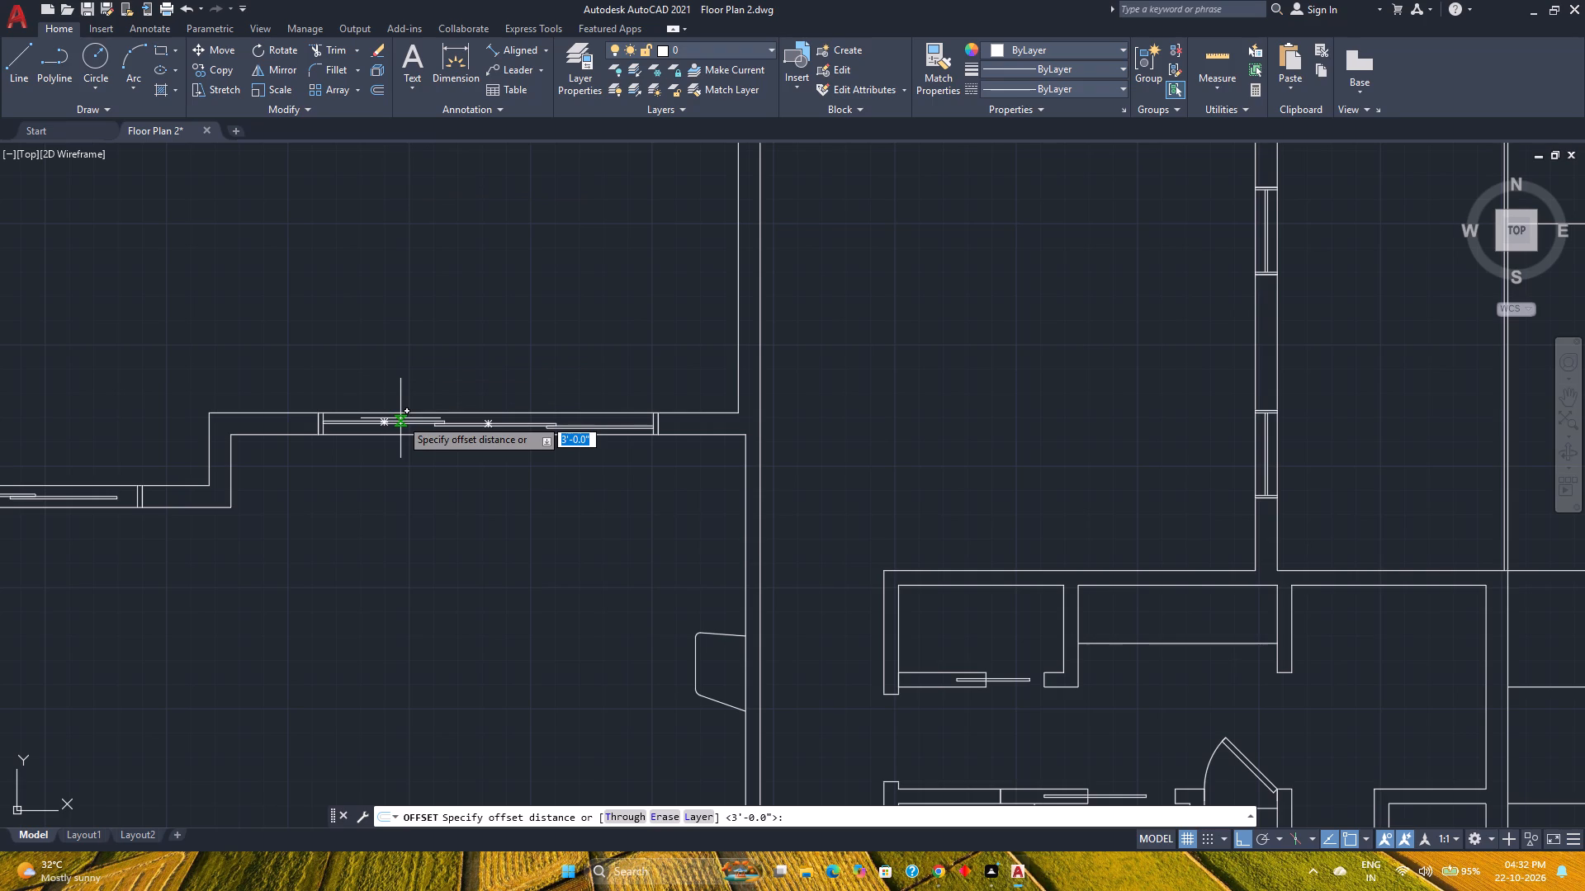
{"action": "key", "text": "1"}
{"action": "key", "text": "apostrophe"}
{"action": "key", "text": "6"}
{"action": "key", "text": "shift+quotedbl"}
{"action": "key", "text": "Return"}
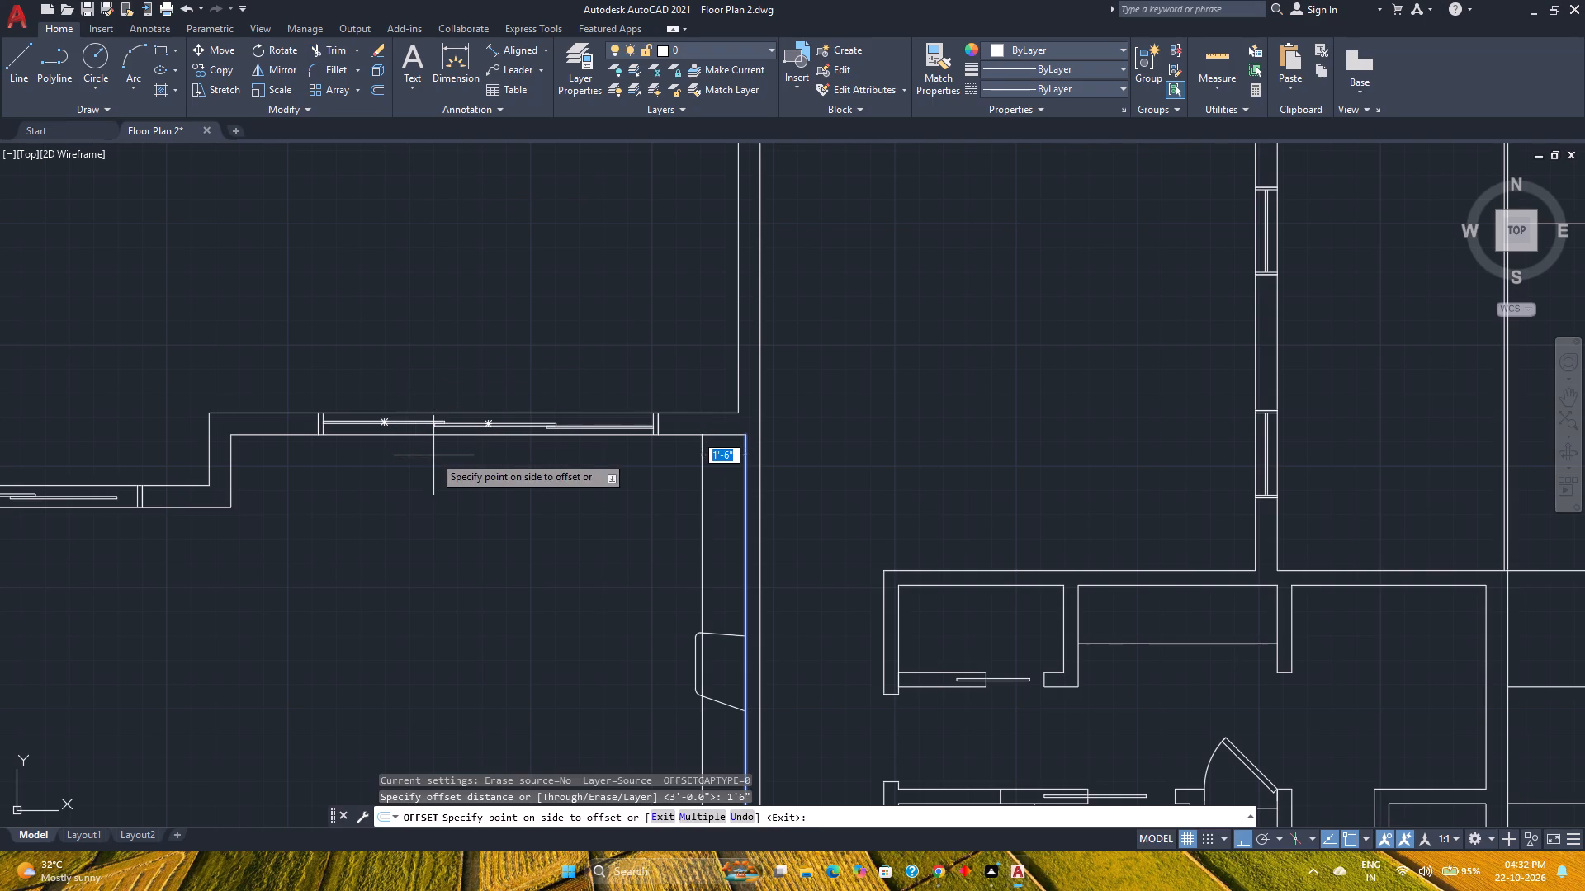
{"action": "left_click", "coordinate": [367, 474]}
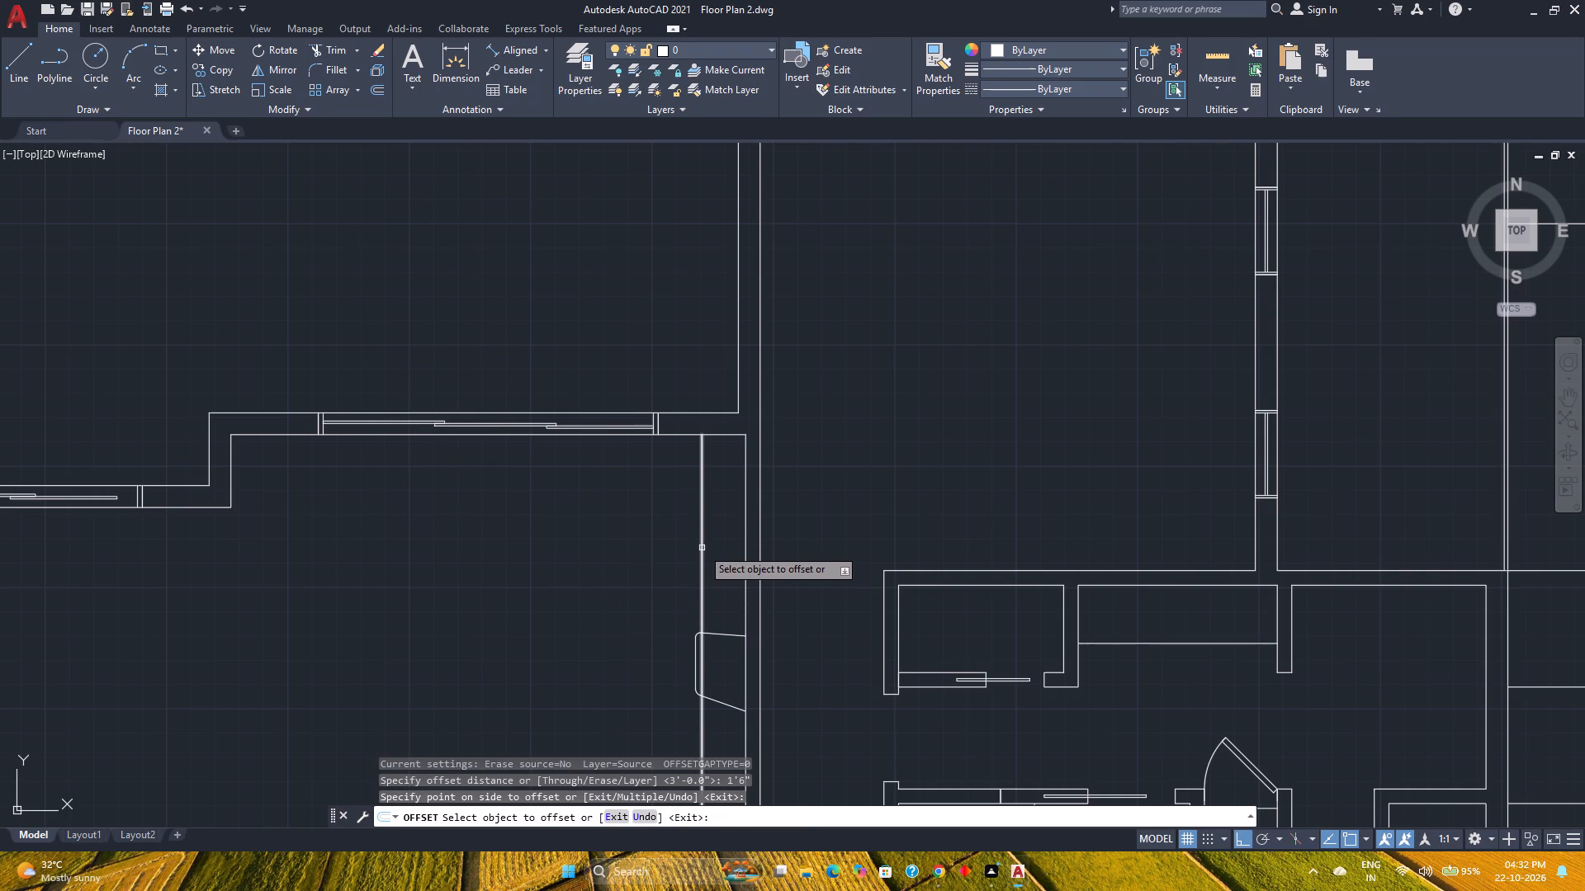
Offset the new line 3" back toward the wall to give the partition its thickness.
{"action": "left_click", "coordinate": [700, 525]}
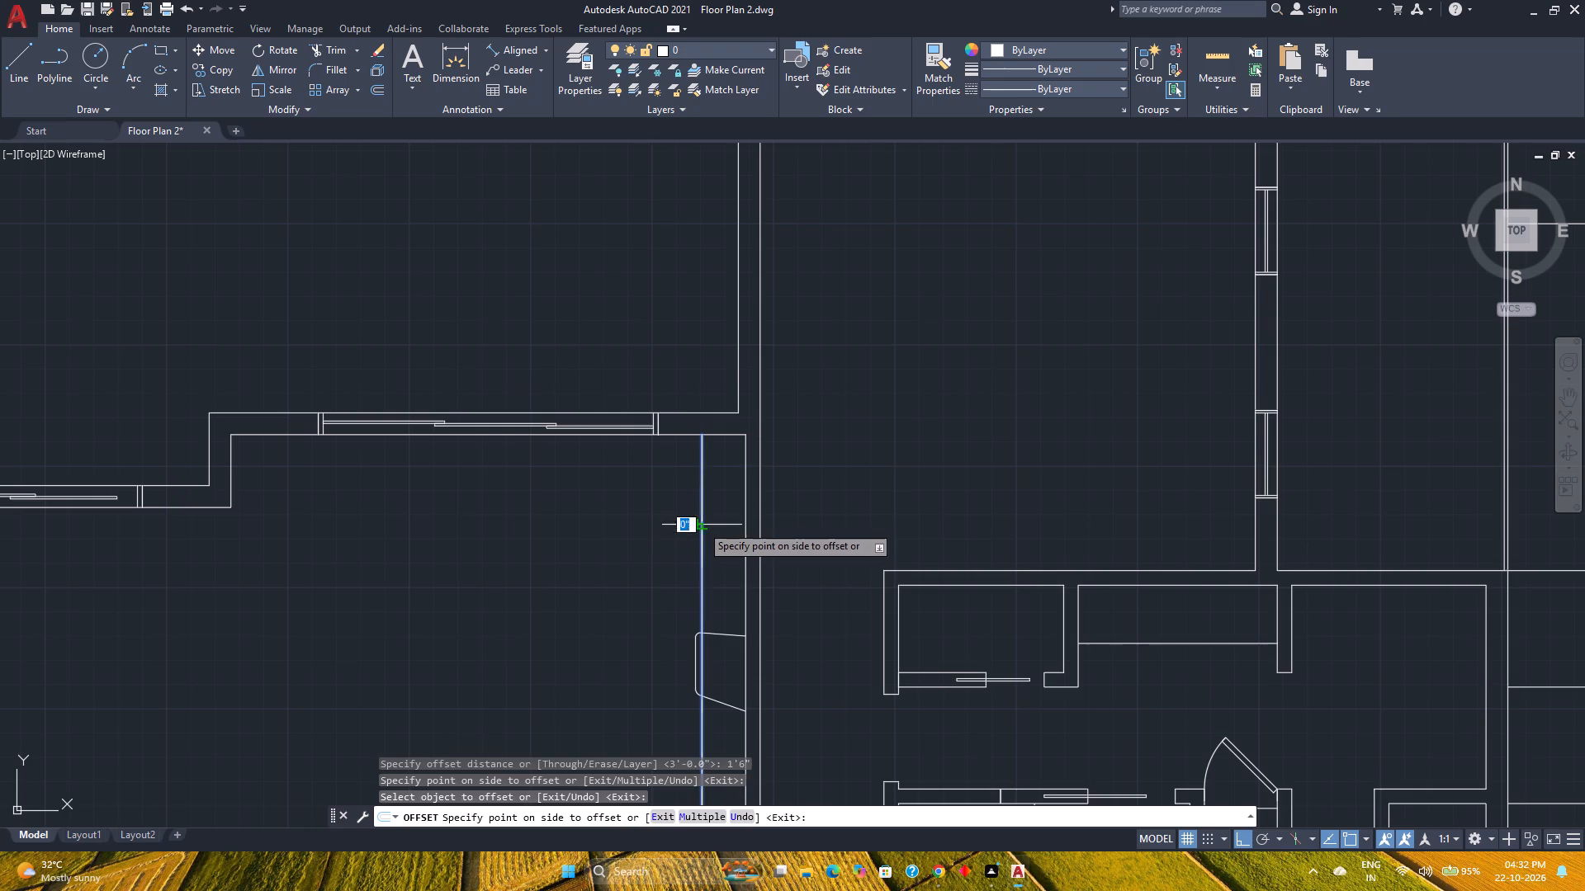
{"action": "key", "text": "3"}
{"action": "key", "text": "Return"}
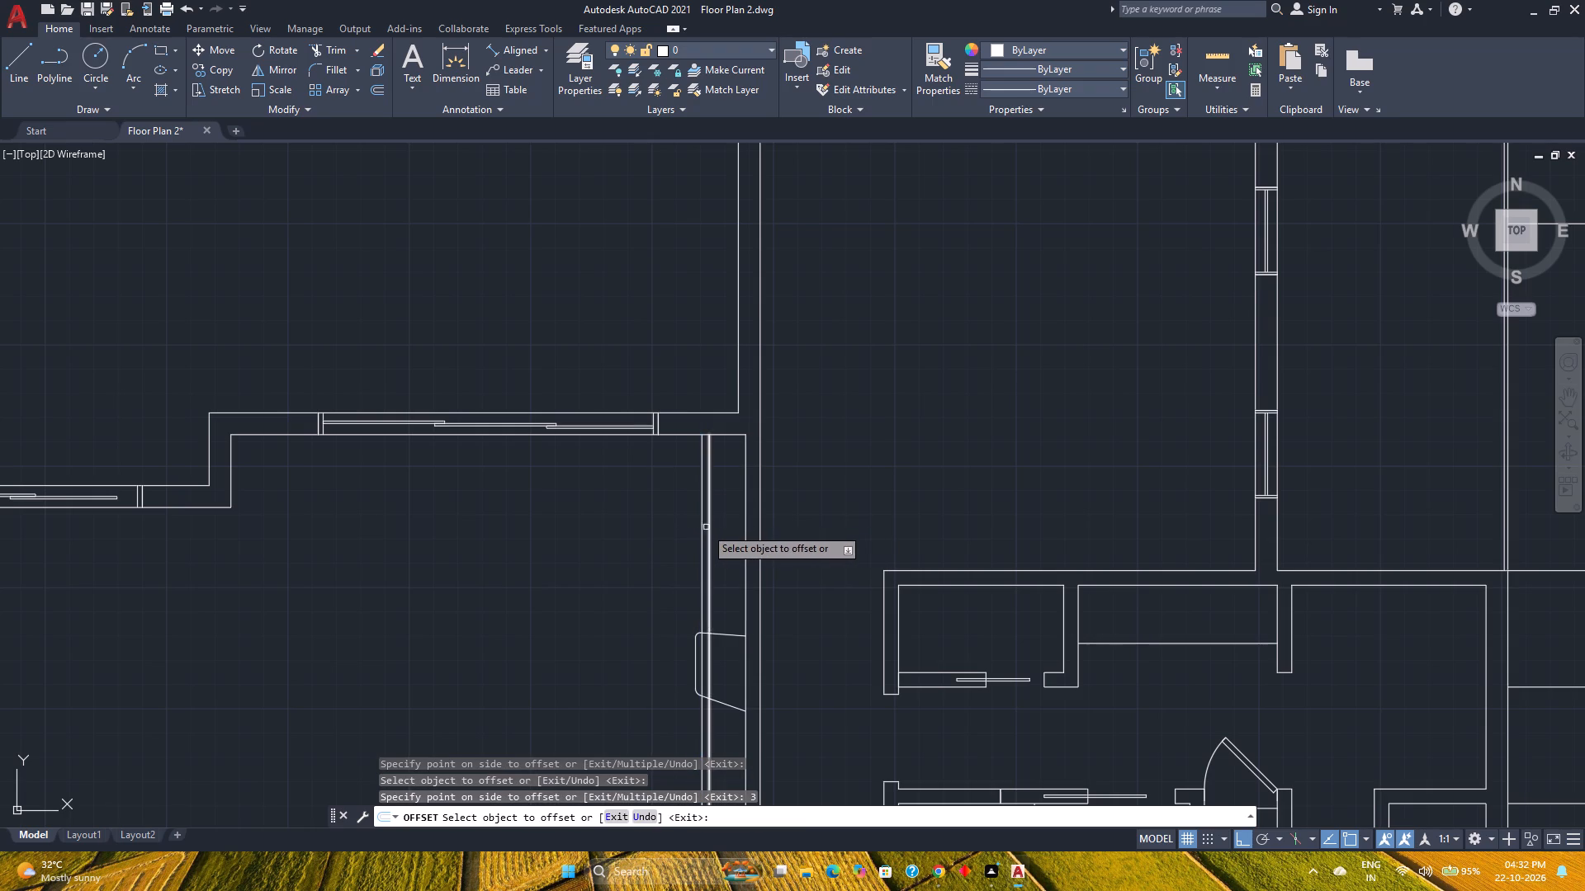
{"action": "key", "text": "Escape"}
Trim the wall-side offset line between the two angled shapes and both offset lines inside each shape, and save the drawing.
{"action": "middle_click_drag", "start_coordinate": [618, 691], "coordinate": [601, 491]}
{"action": "type", "text": "tr"}
{"action": "key", "text": "Return"}
{"action": "scroll", "coordinate": [745, 546], "scroll_direction": "up", "scroll_amount": 1}
{"action": "left_click", "coordinate": [677, 548]}
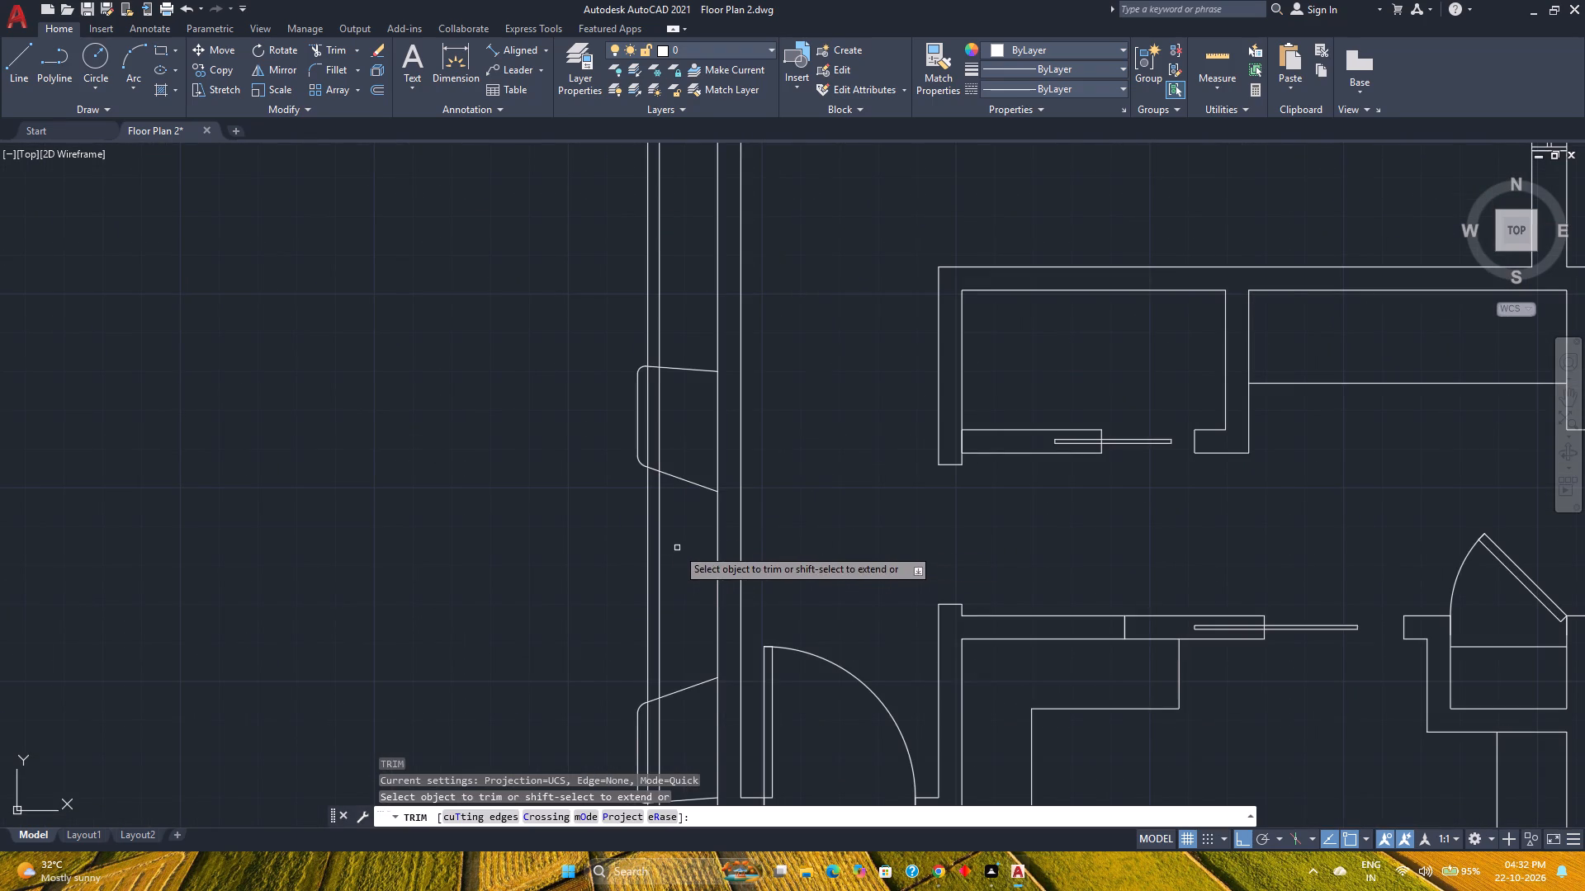
{"action": "left_click", "coordinate": [656, 547]}
{"action": "left_click", "coordinate": [680, 421]}
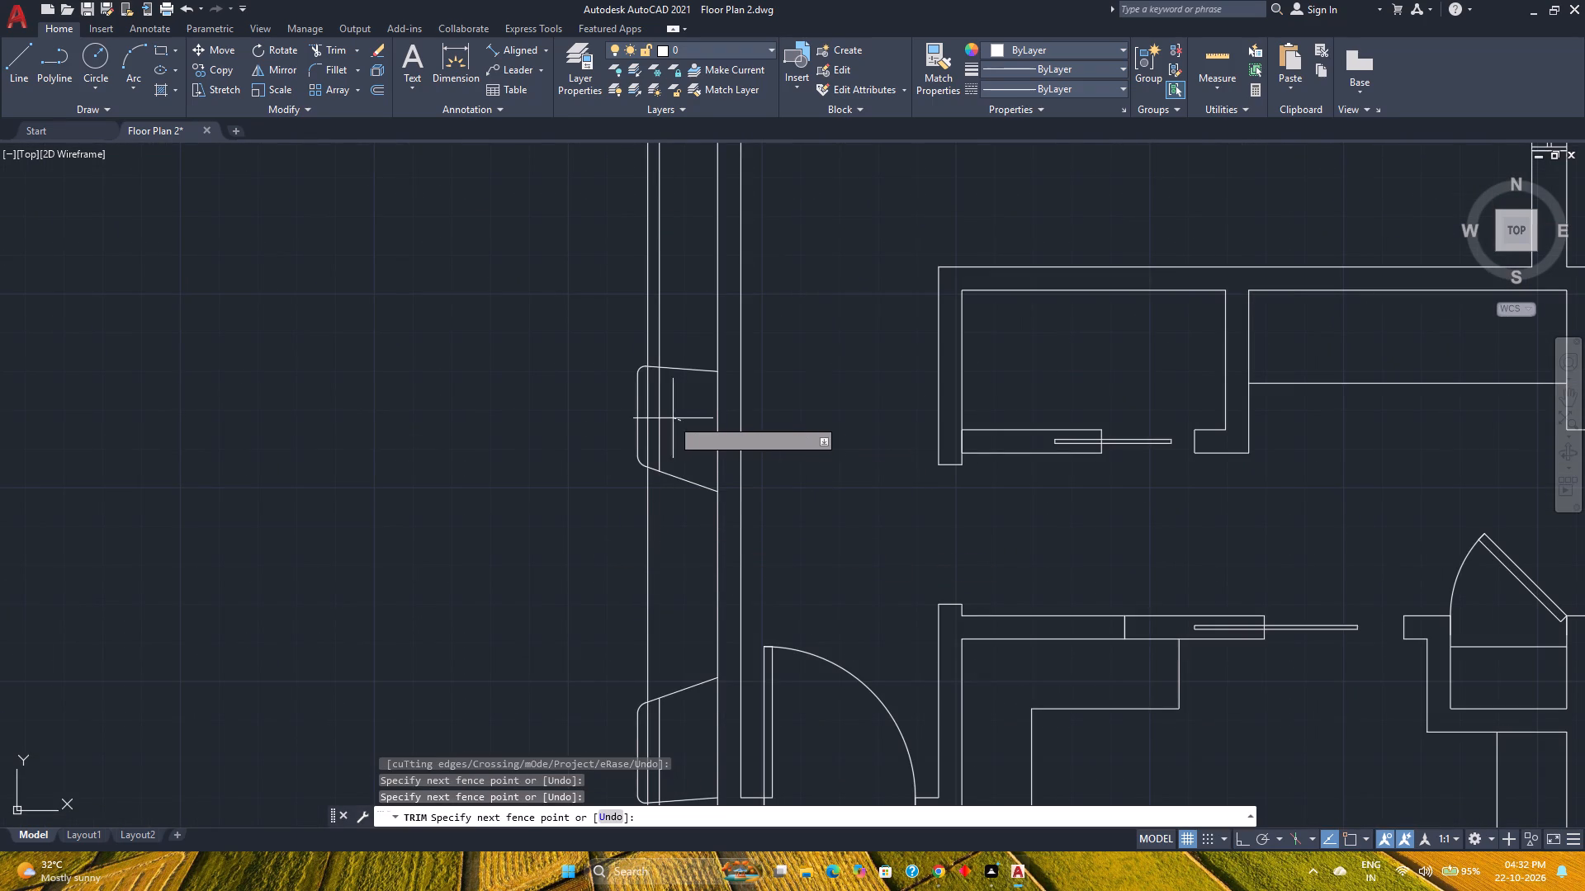
{"action": "left_click", "coordinate": [645, 418]}
{"action": "middle_click_drag", "start_coordinate": [687, 573], "coordinate": [679, 521]}
{"action": "middle_click", "coordinate": [679, 519]}
{"action": "scroll", "coordinate": [679, 507], "scroll_direction": "down", "scroll_amount": 1}
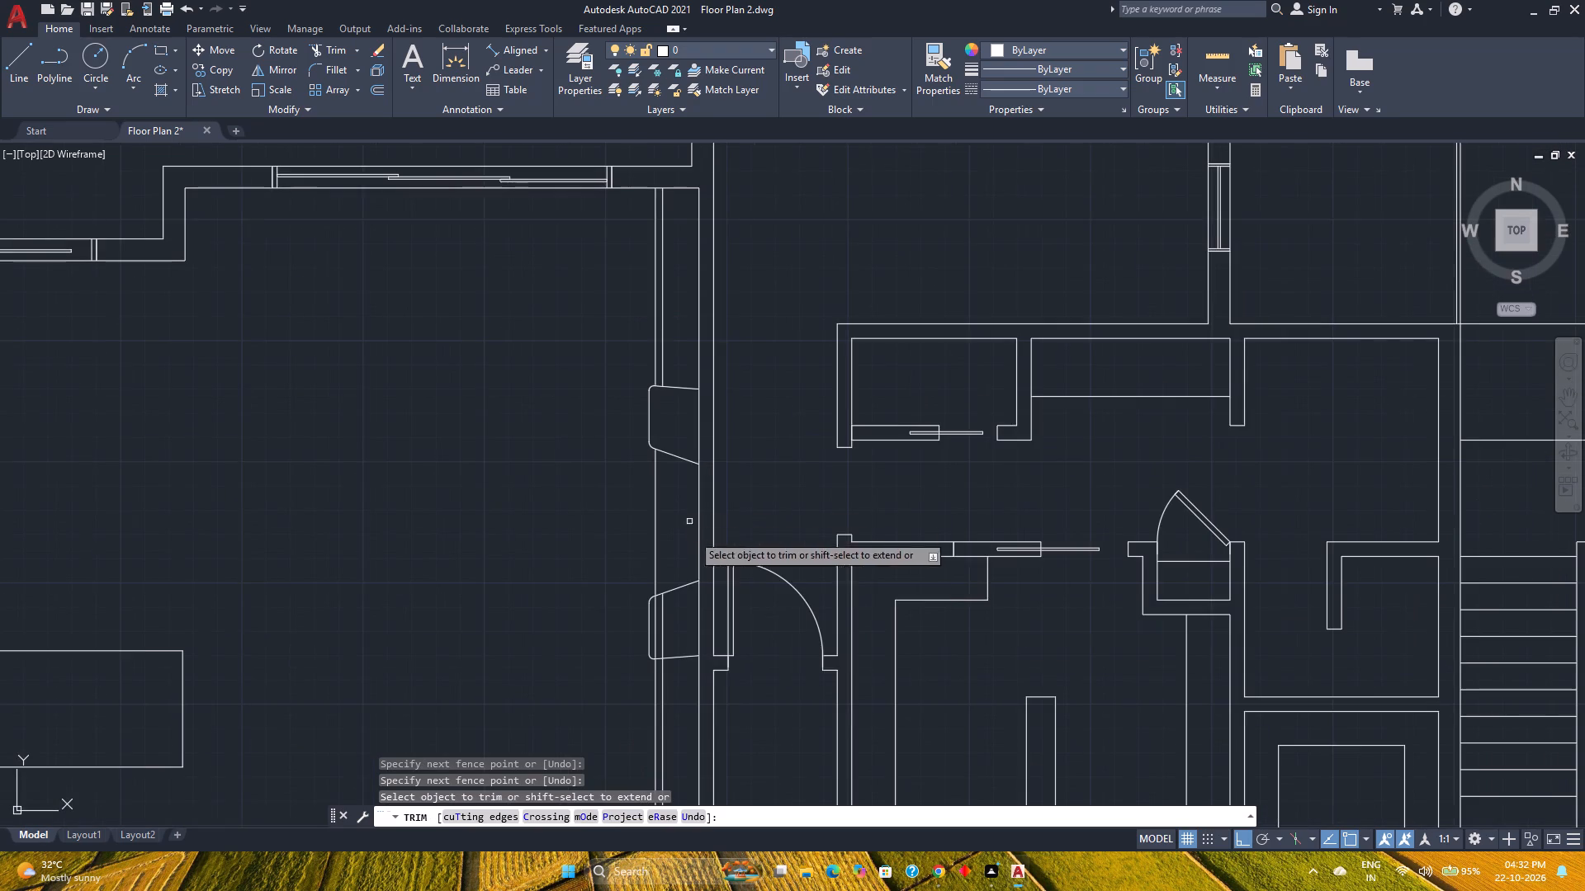
{"action": "scroll", "coordinate": [656, 640], "scroll_direction": "up", "scroll_amount": 2}
{"action": "left_click", "coordinate": [697, 623]}
{"action": "left_click", "coordinate": [647, 628]}
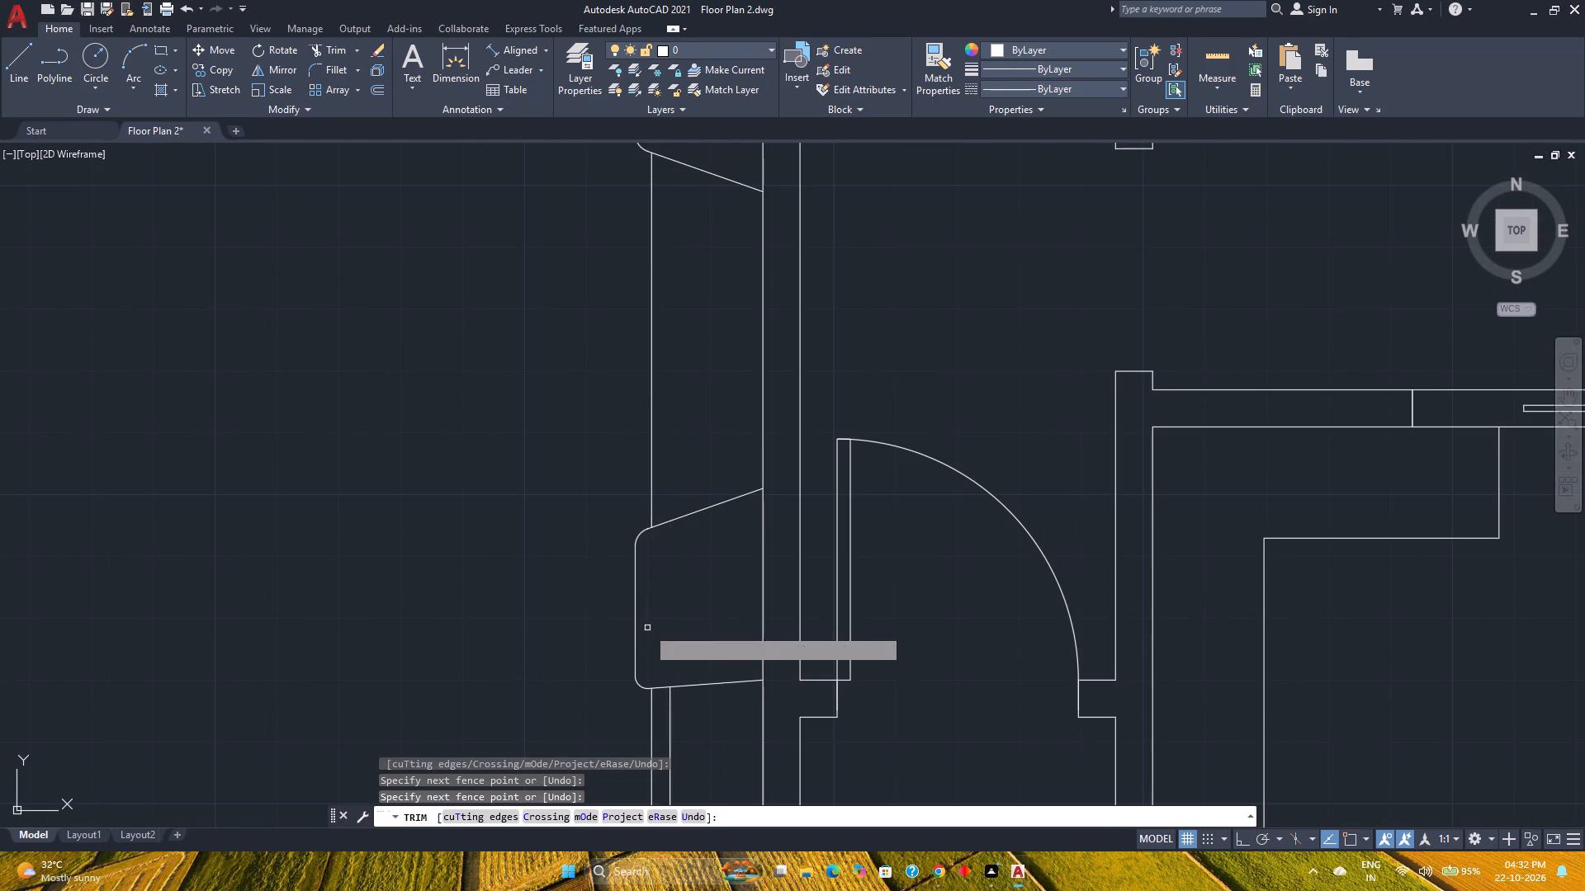
{"action": "scroll", "coordinate": [647, 628], "scroll_direction": "down", "scroll_amount": 3}
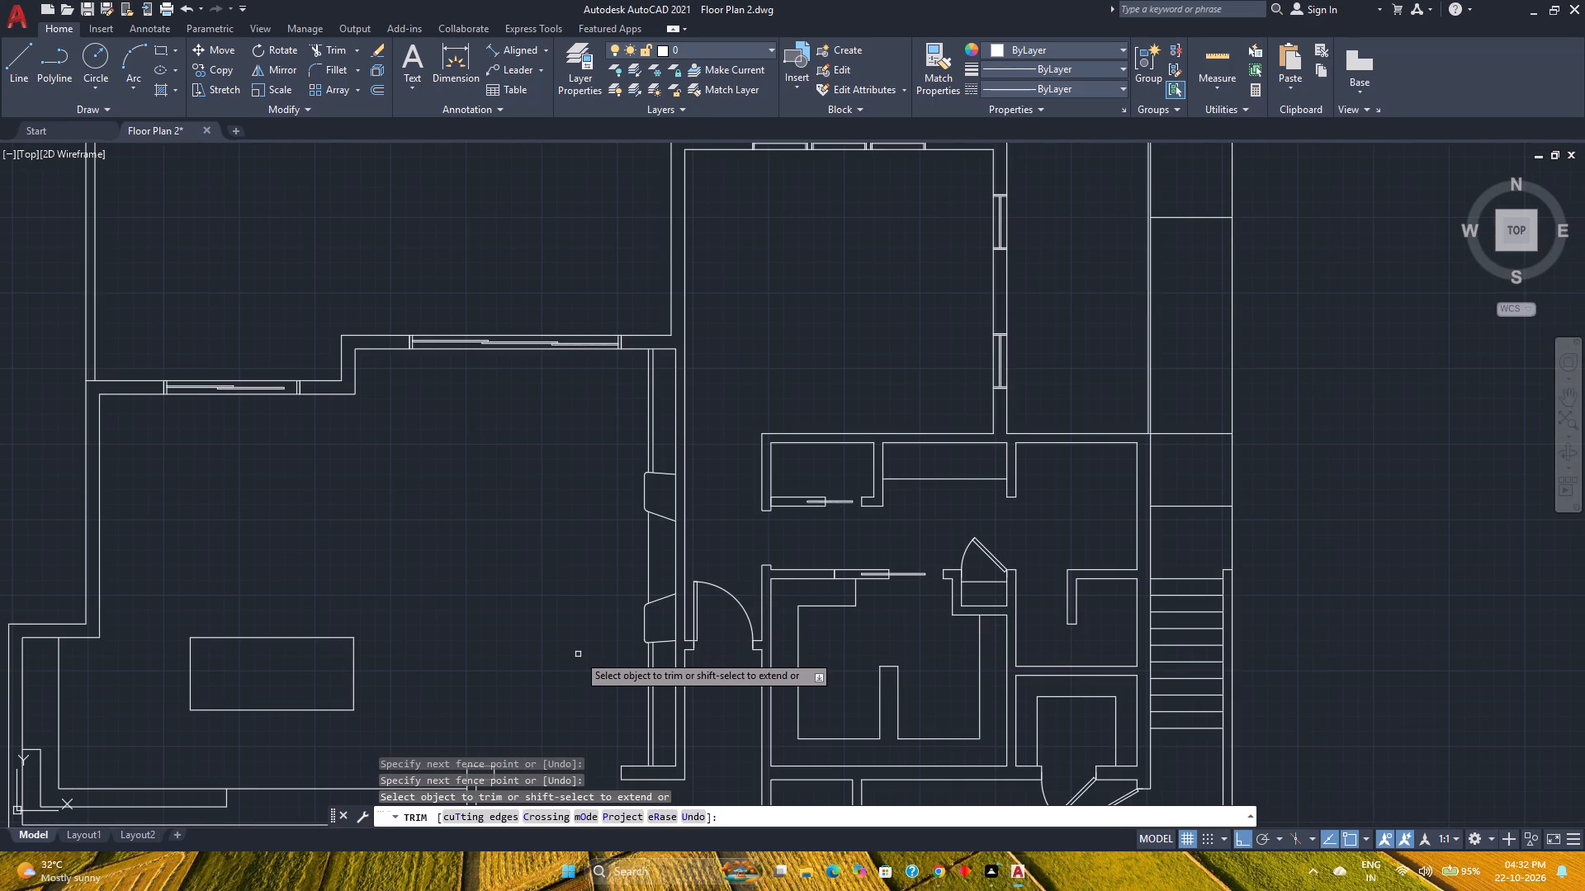
{"action": "key", "text": "Escape"}
{"action": "key", "text": "ctrl+s"}
Examine the windows in the lower-right exterior wall and review the whole floor plan.
{"action": "middle_click_drag", "start_coordinate": [570, 640], "coordinate": [592, 621]}
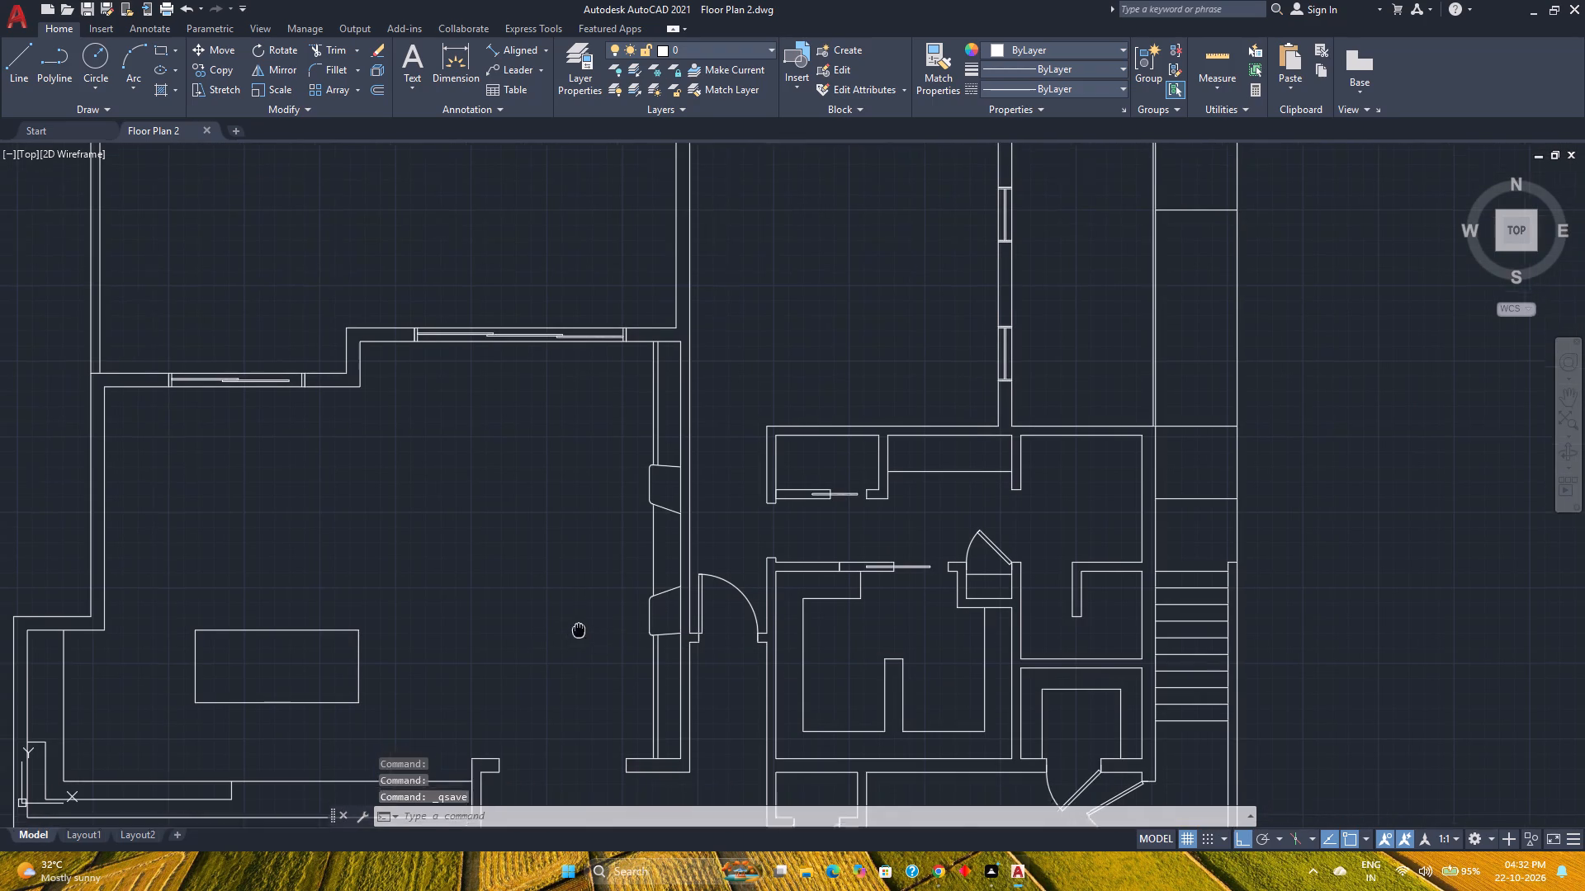
{"action": "middle_click_drag", "start_coordinate": [592, 621], "coordinate": [628, 597]}
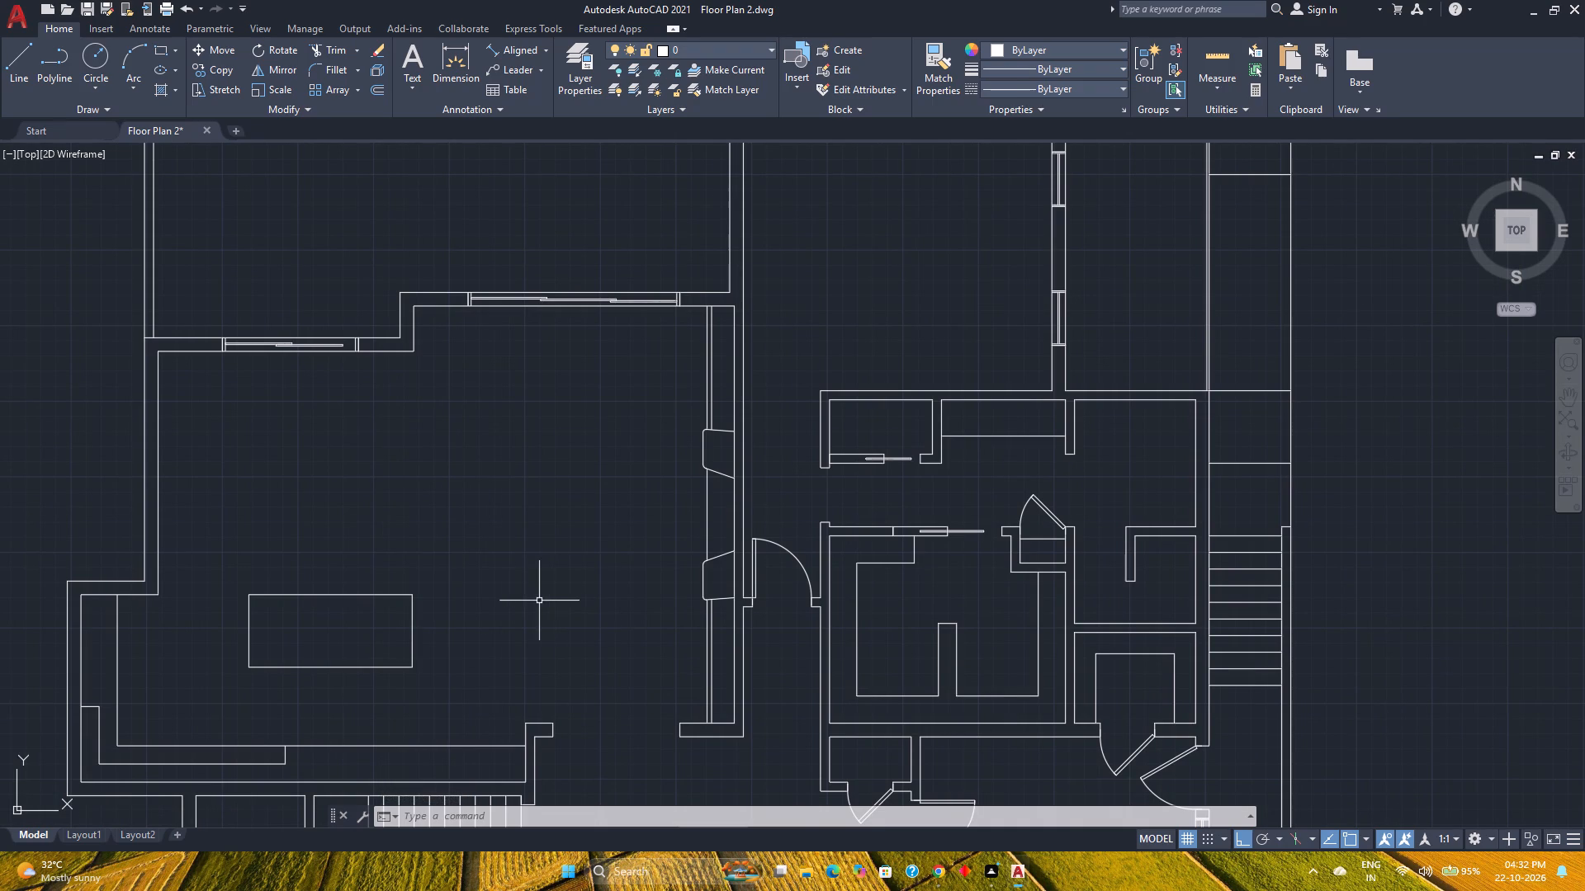
{"action": "scroll", "coordinate": [539, 601], "scroll_direction": "down", "scroll_amount": 2}
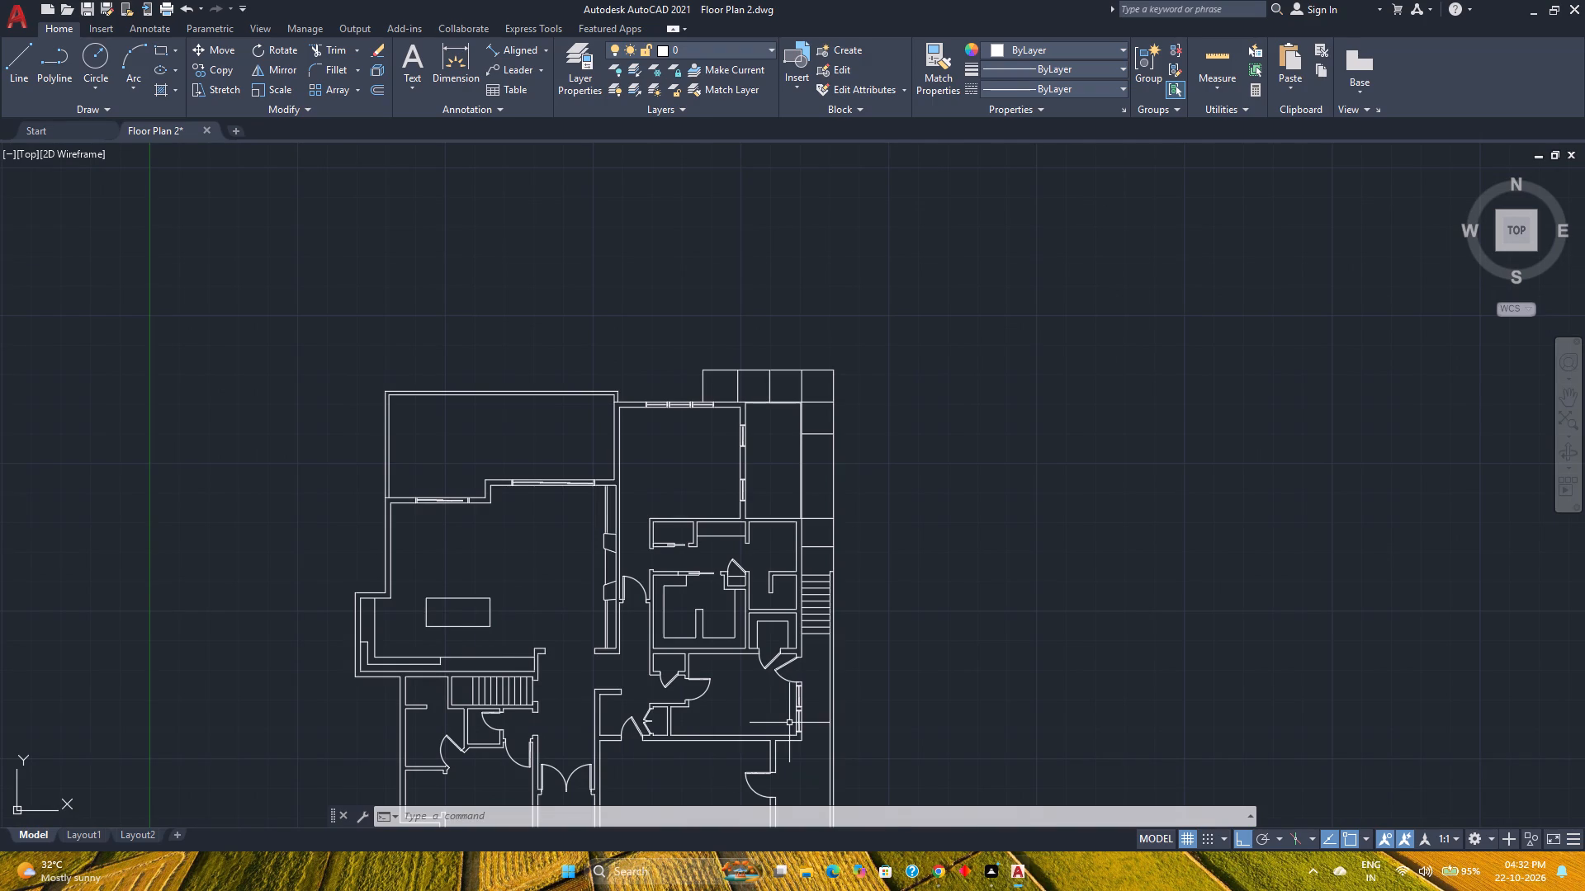
{"action": "scroll", "coordinate": [790, 722], "scroll_direction": "up", "scroll_amount": 2}
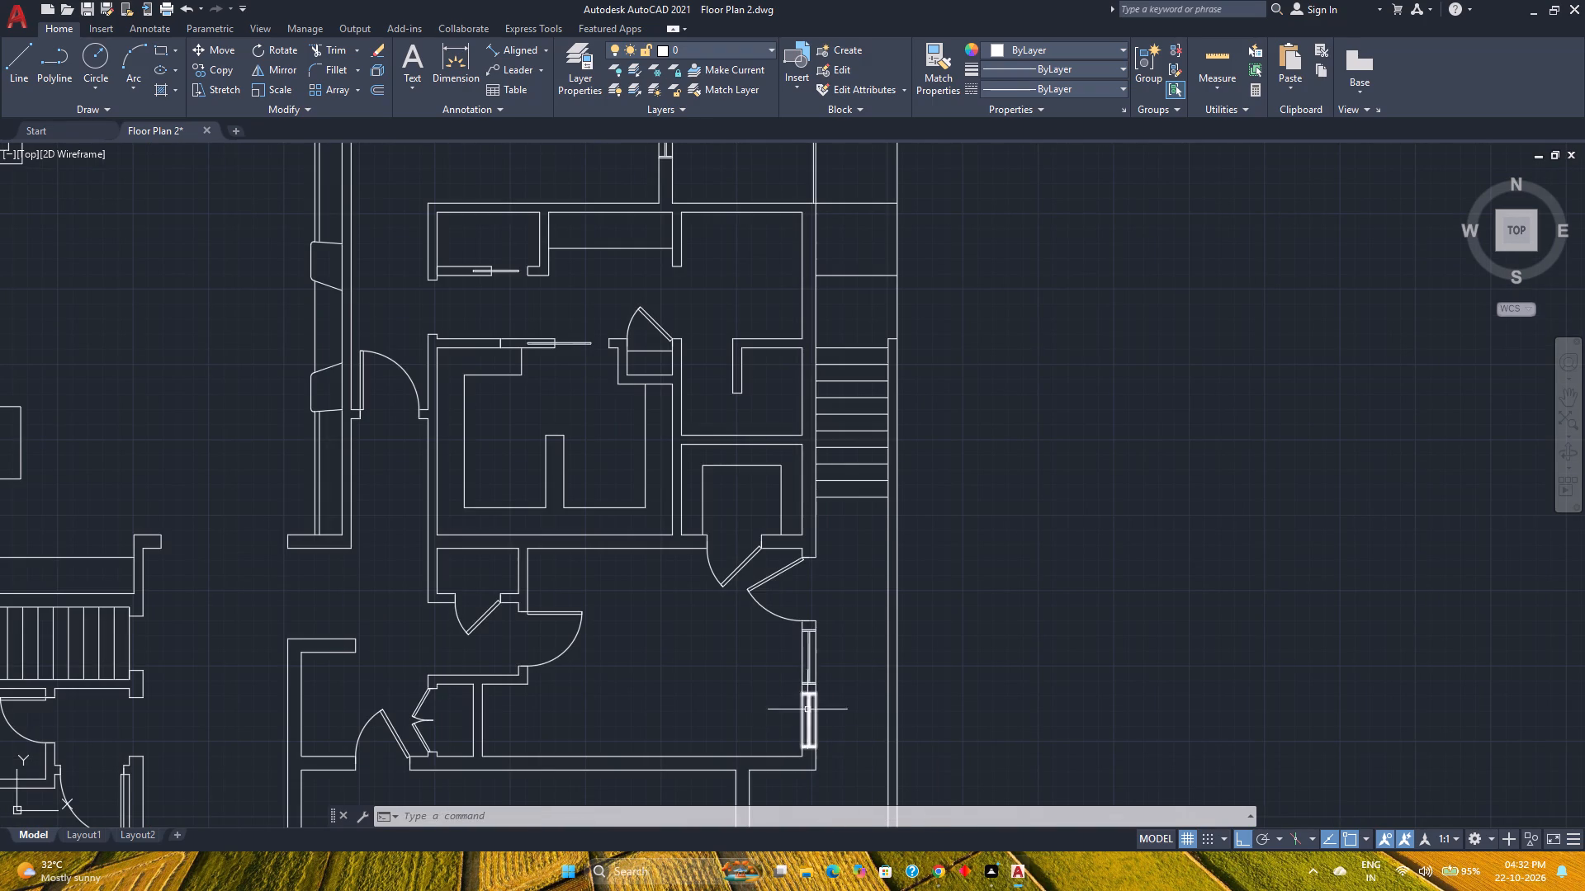
{"action": "scroll", "coordinate": [807, 687], "scroll_direction": "up", "scroll_amount": 4}
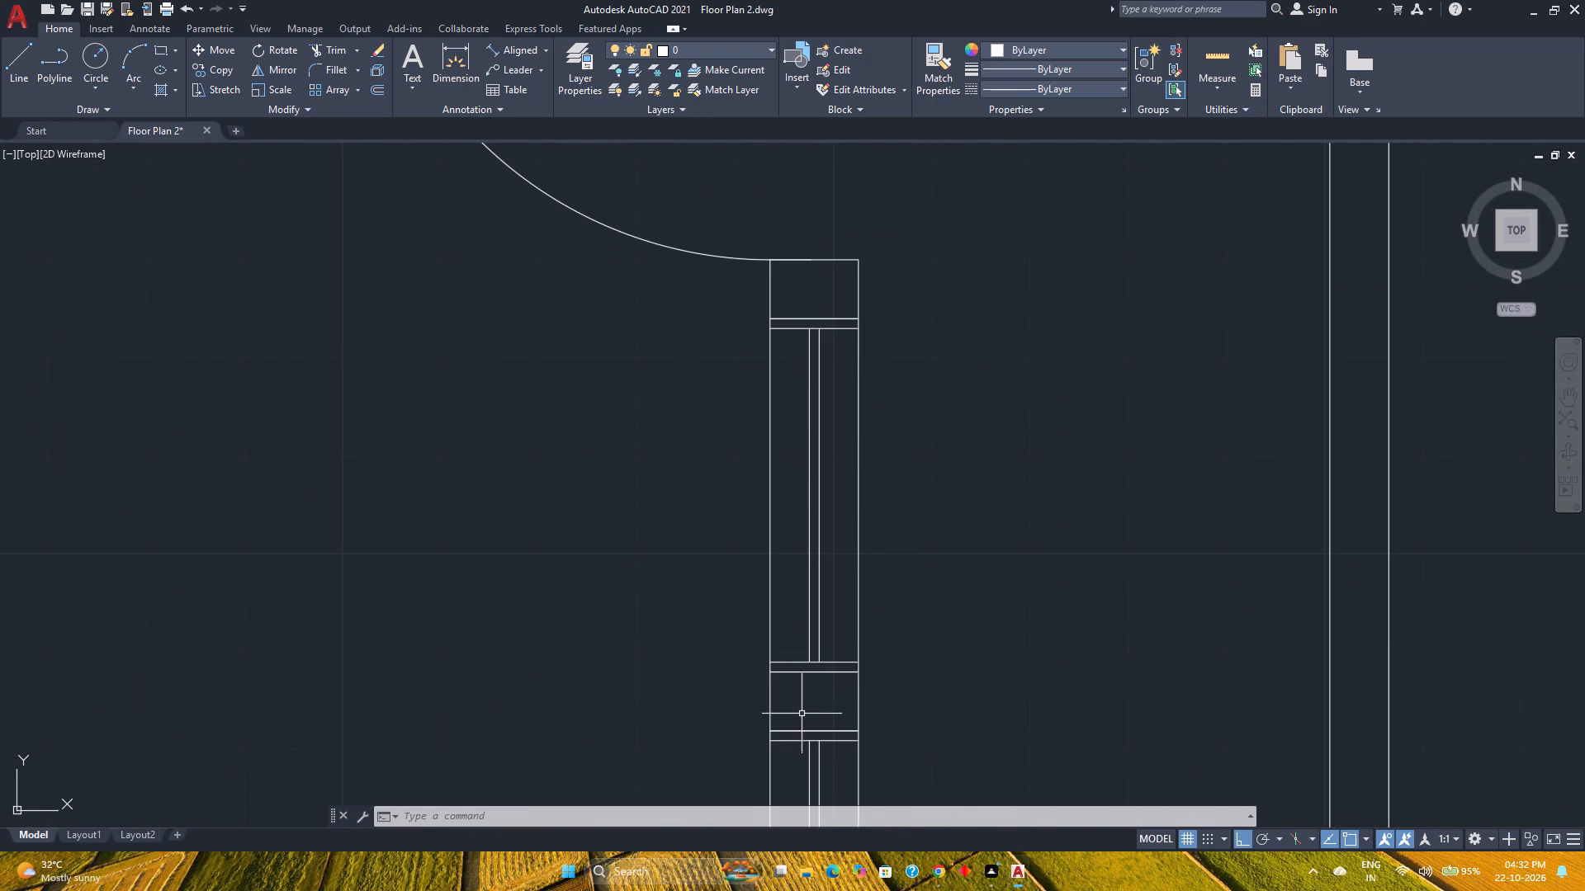
{"action": "scroll", "coordinate": [802, 725], "scroll_direction": "down", "scroll_amount": 2}
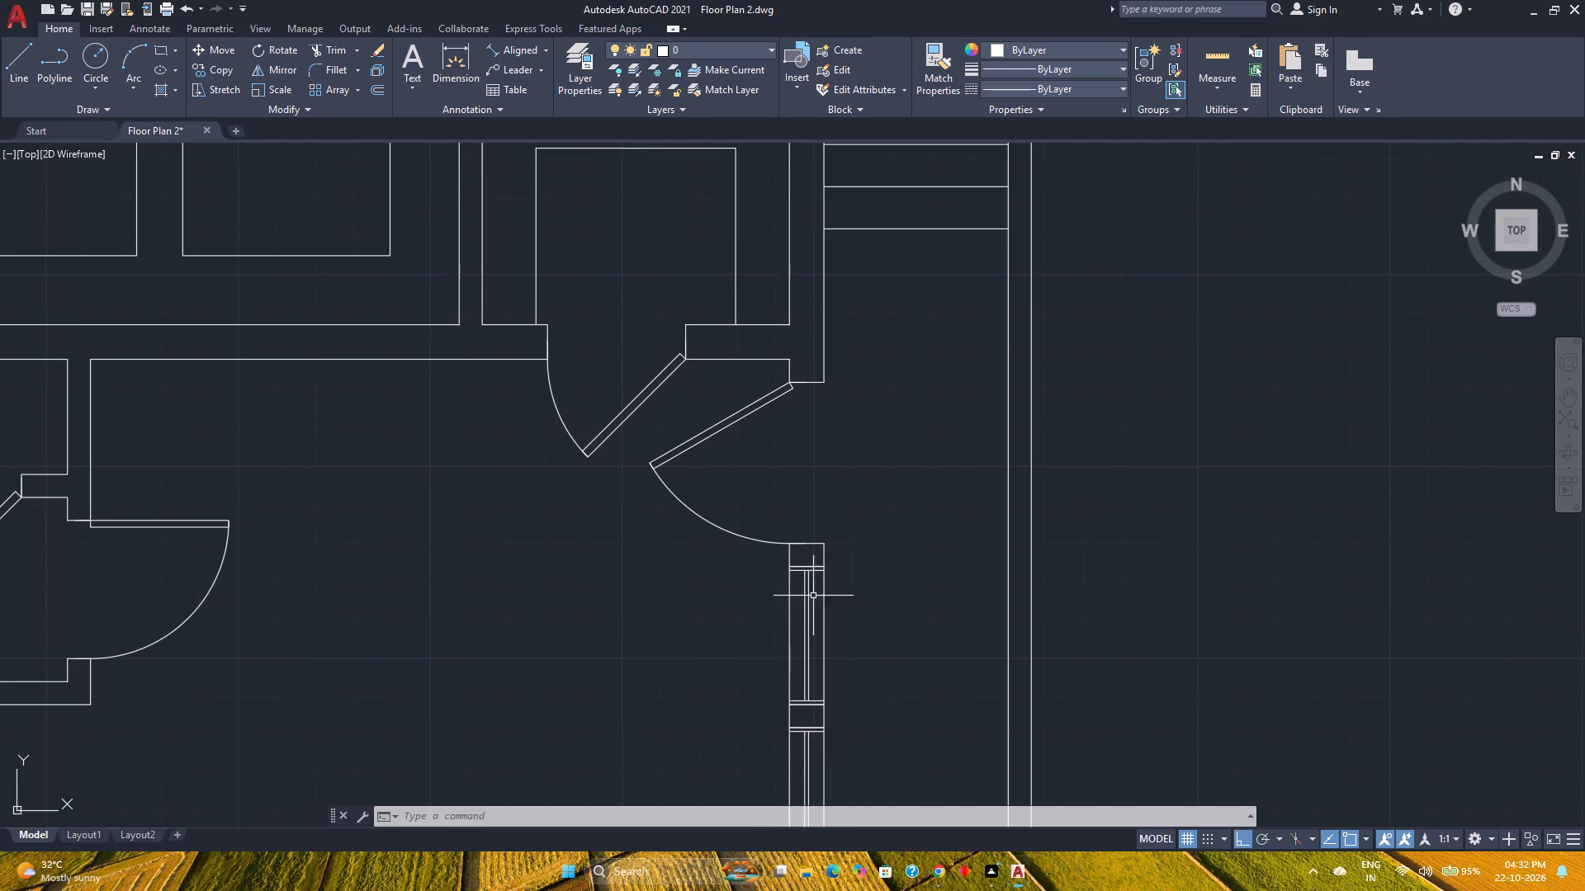
{"action": "scroll", "coordinate": [797, 634], "scroll_direction": "down", "scroll_amount": 2}
{"action": "scroll", "coordinate": [696, 670], "scroll_direction": "down", "scroll_amount": 1}
{"action": "middle_click_drag", "start_coordinate": [696, 670], "coordinate": [900, 657]}
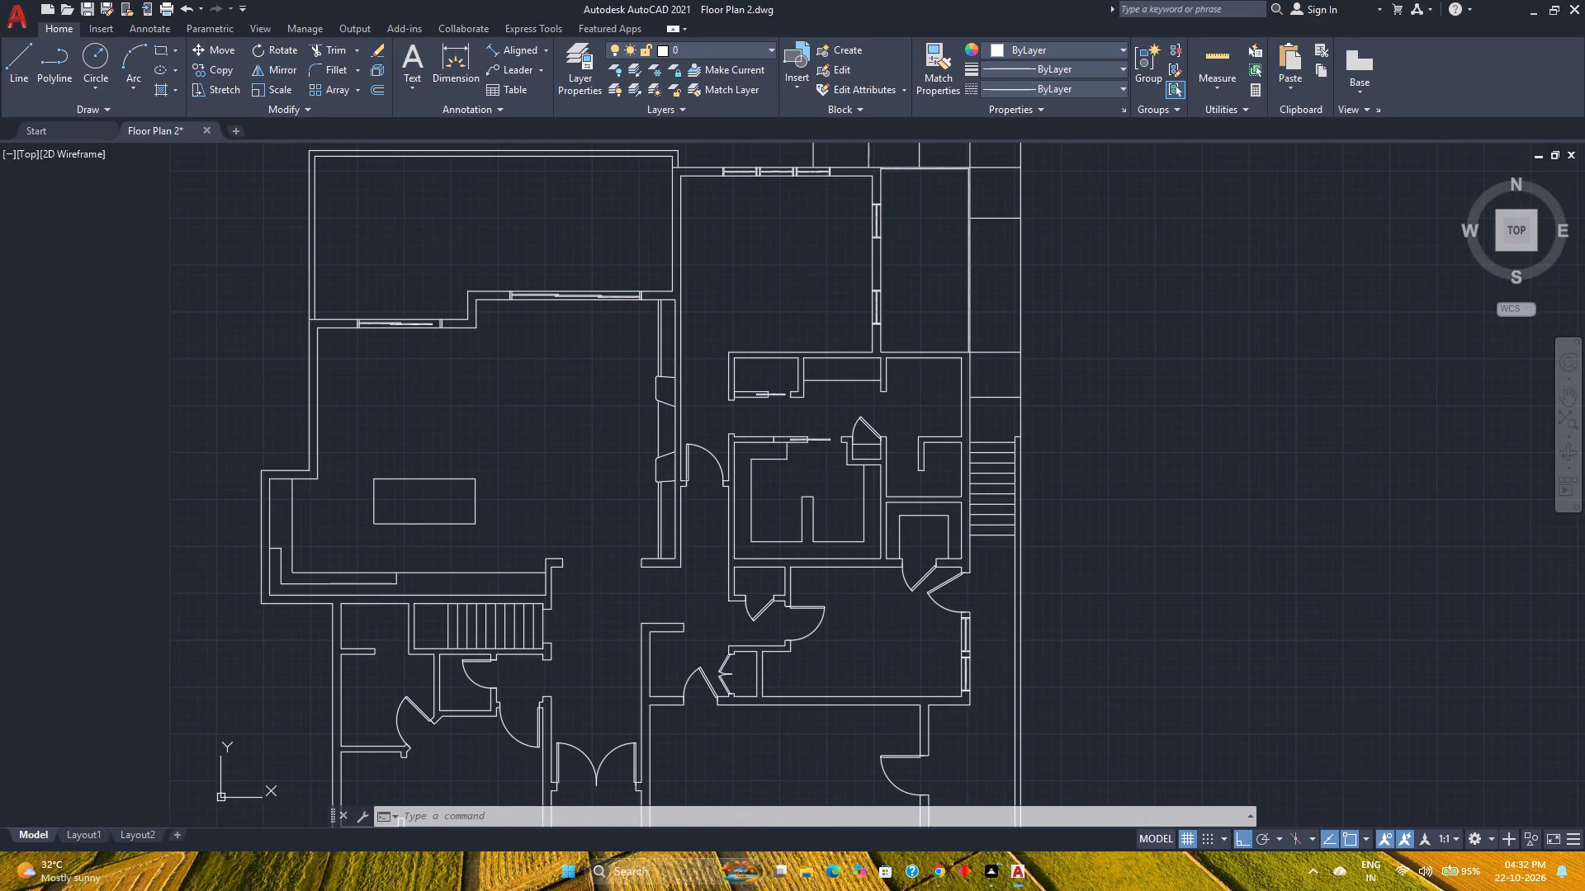
{"action": "middle_click", "coordinate": [900, 657]}
{"action": "middle_click", "coordinate": [900, 657]}
{"action": "middle_click", "coordinate": [900, 657]}
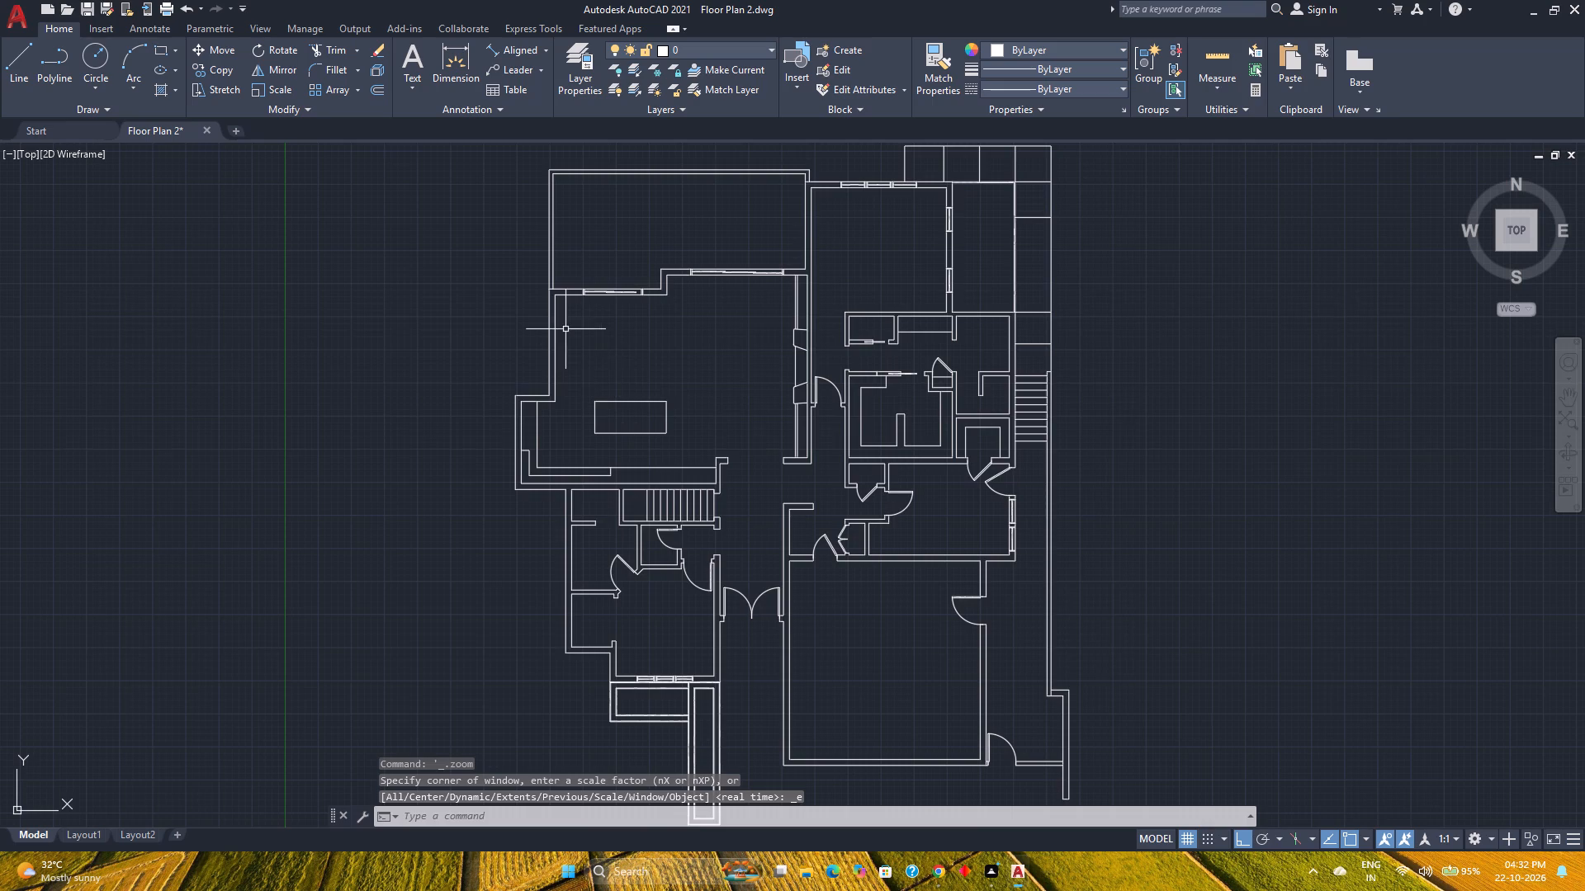
Measure the large room's left exterior wall.
{"action": "scroll", "coordinate": [565, 328], "scroll_direction": "up", "scroll_amount": 2}
{"action": "middle_click_drag", "start_coordinate": [565, 328], "coordinate": [666, 370]}
{"action": "left_click", "coordinate": [1196, 66]}
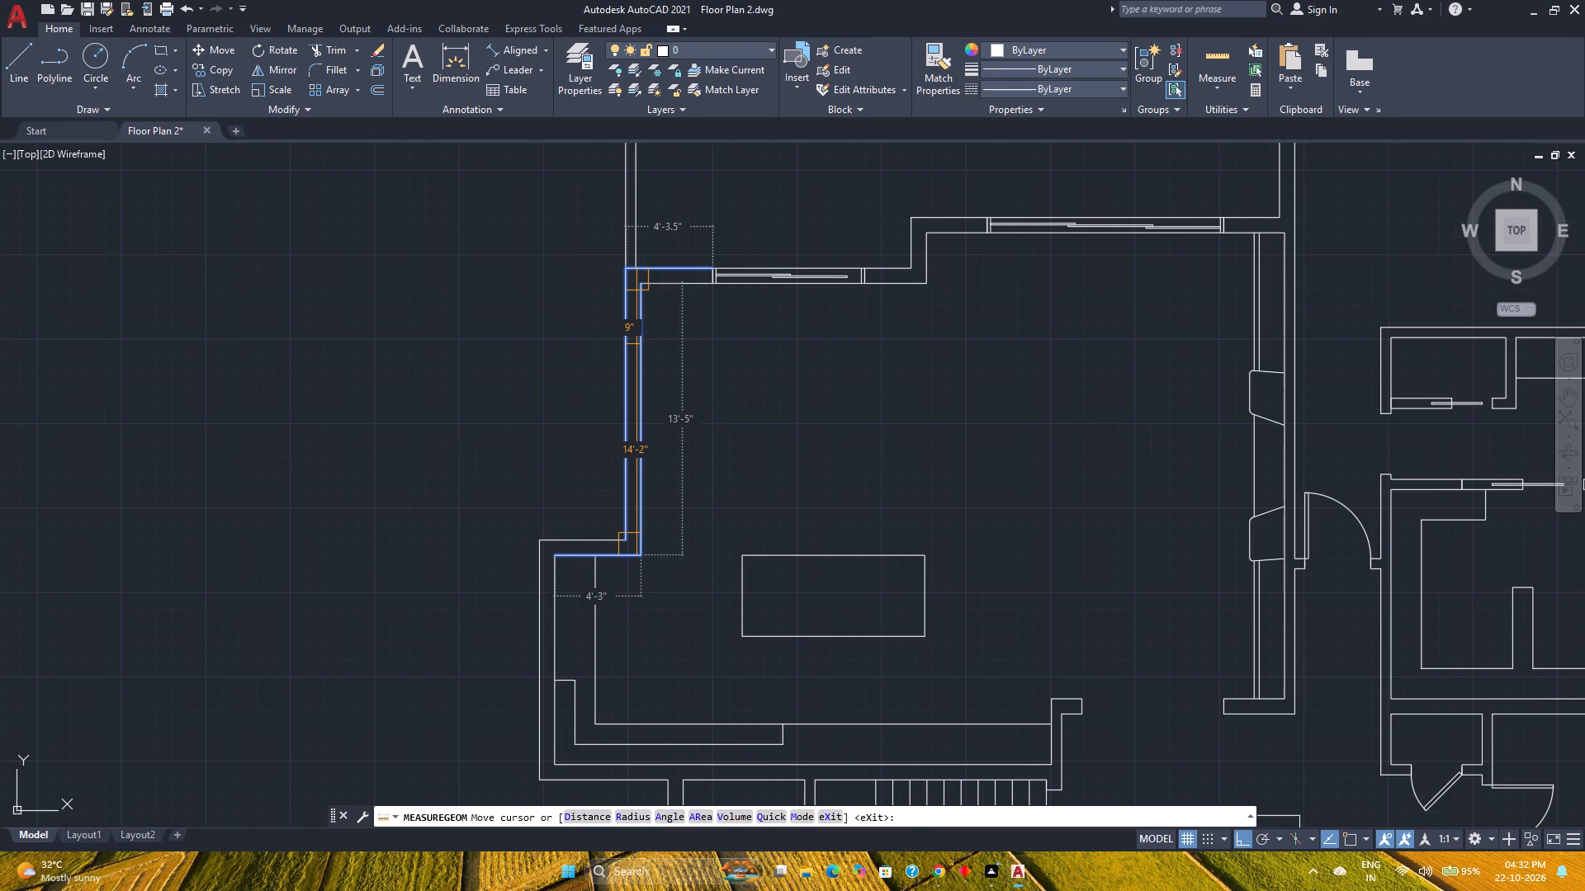
{"action": "key", "text": "Escape"}
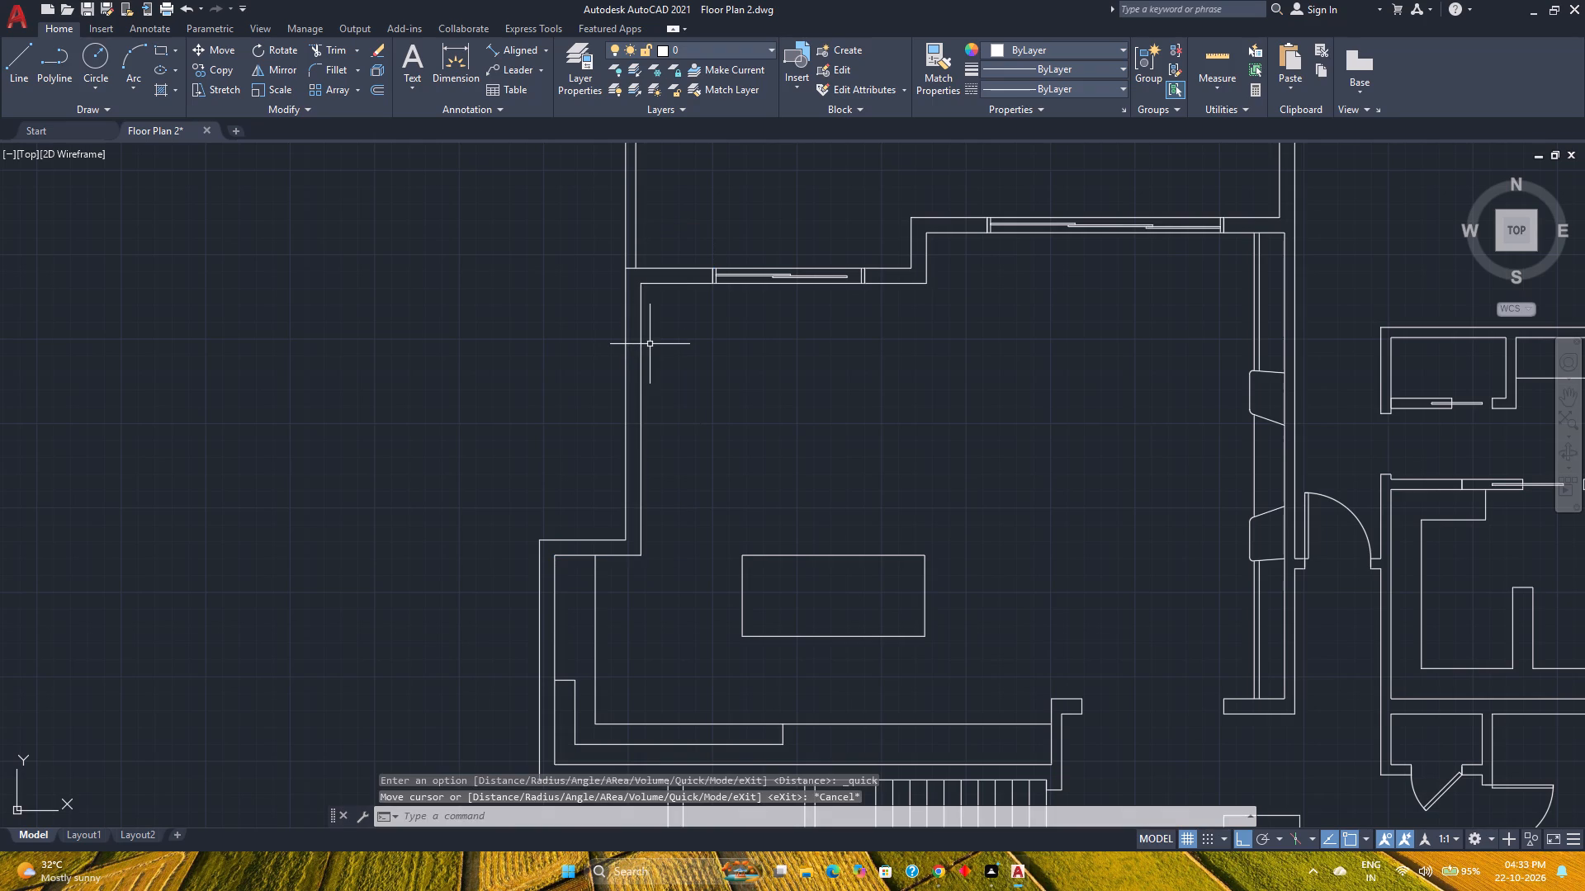
Draw a horizontal line across the large room's left wall, from the outer corner at its lower end to the inner face.
{"action": "scroll", "coordinate": [650, 344], "scroll_direction": "down", "scroll_amount": 1}
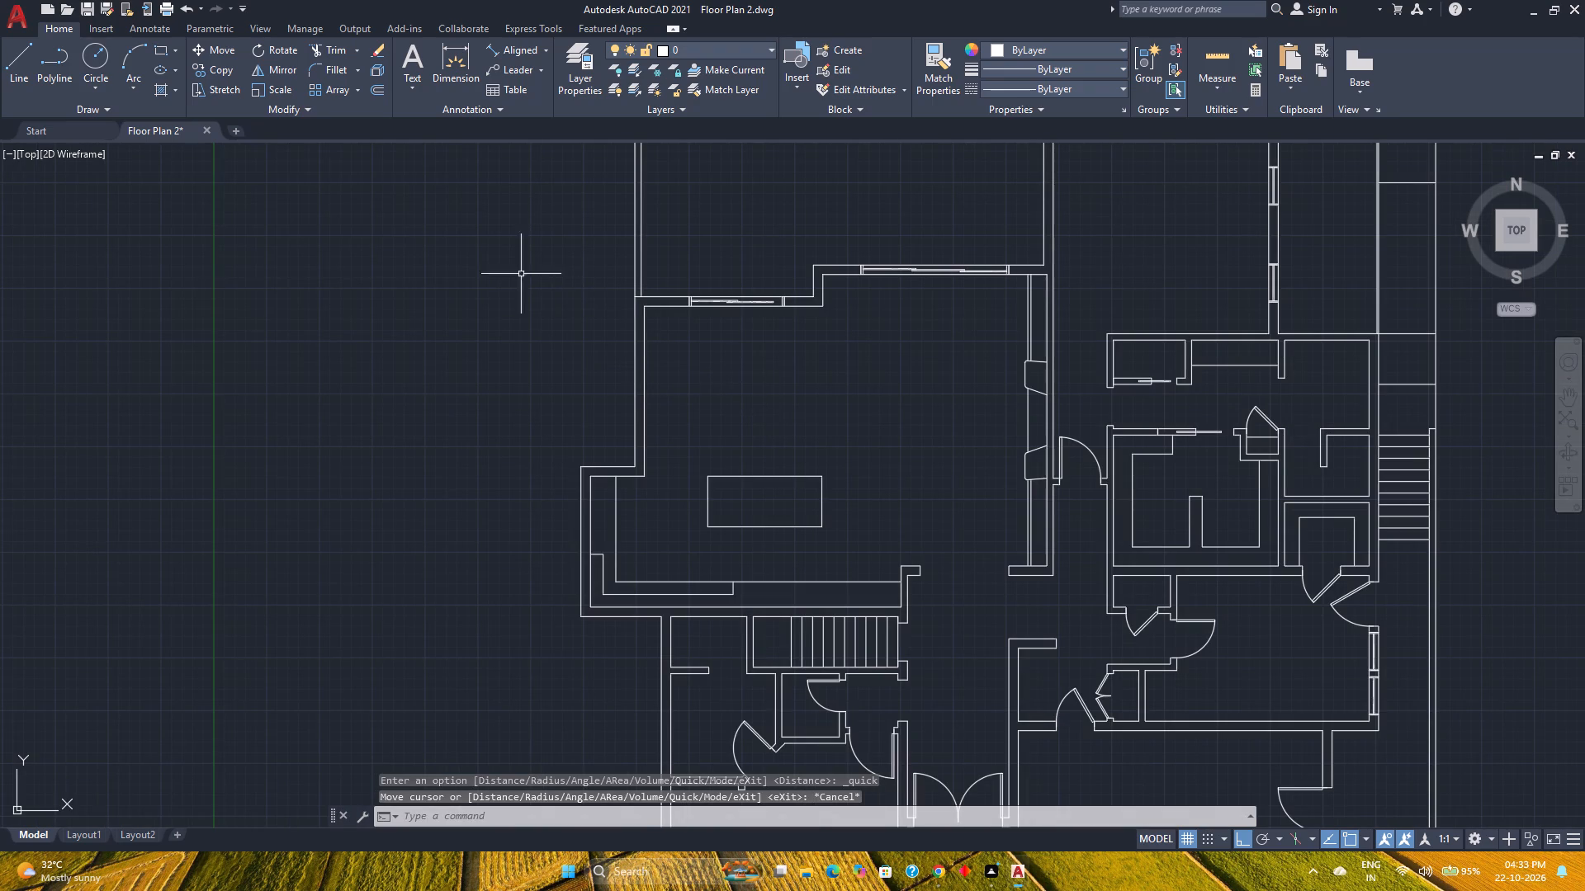
{"action": "left_click", "coordinate": [25, 53]}
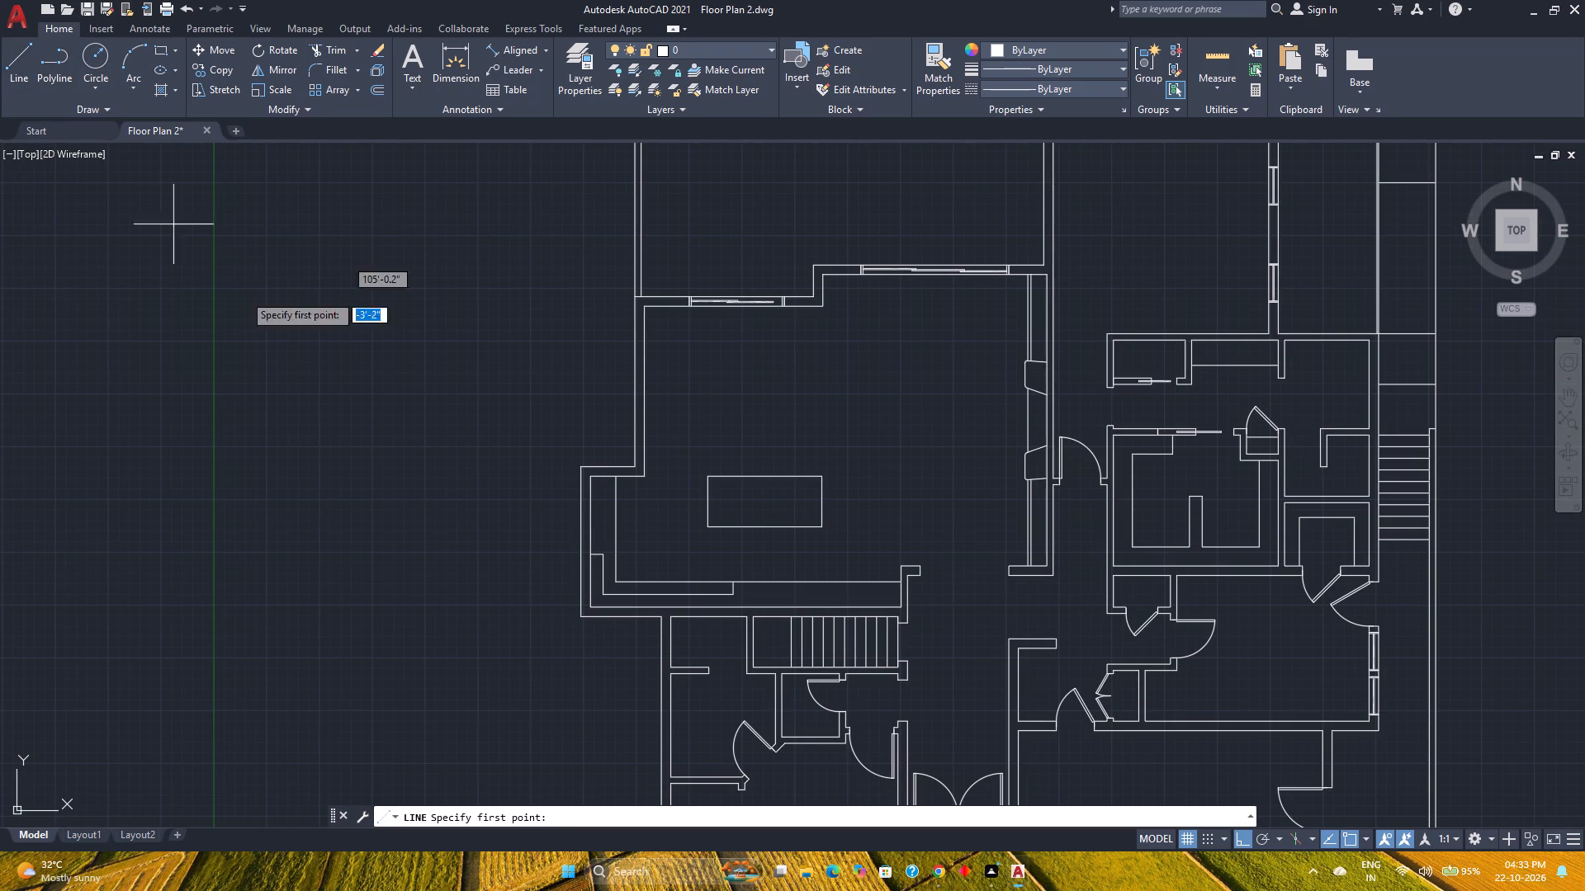
{"action": "scroll", "coordinate": [624, 458], "scroll_direction": "up", "scroll_amount": 3}
{"action": "left_click", "coordinate": [670, 488]}
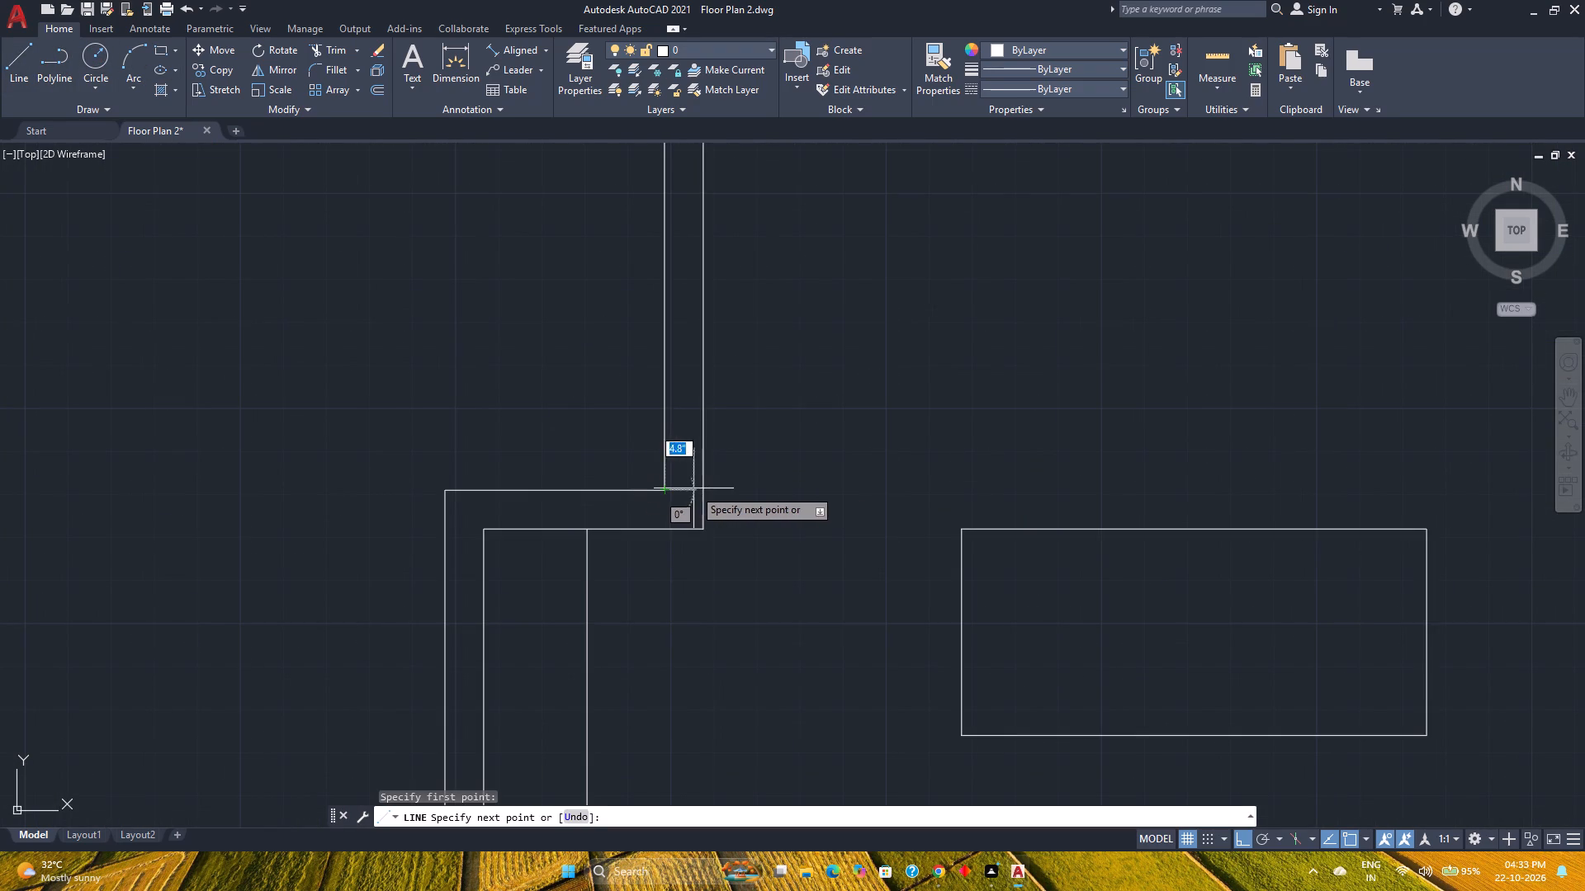
{"action": "scroll", "coordinate": [699, 488], "scroll_direction": "up", "scroll_amount": 4}
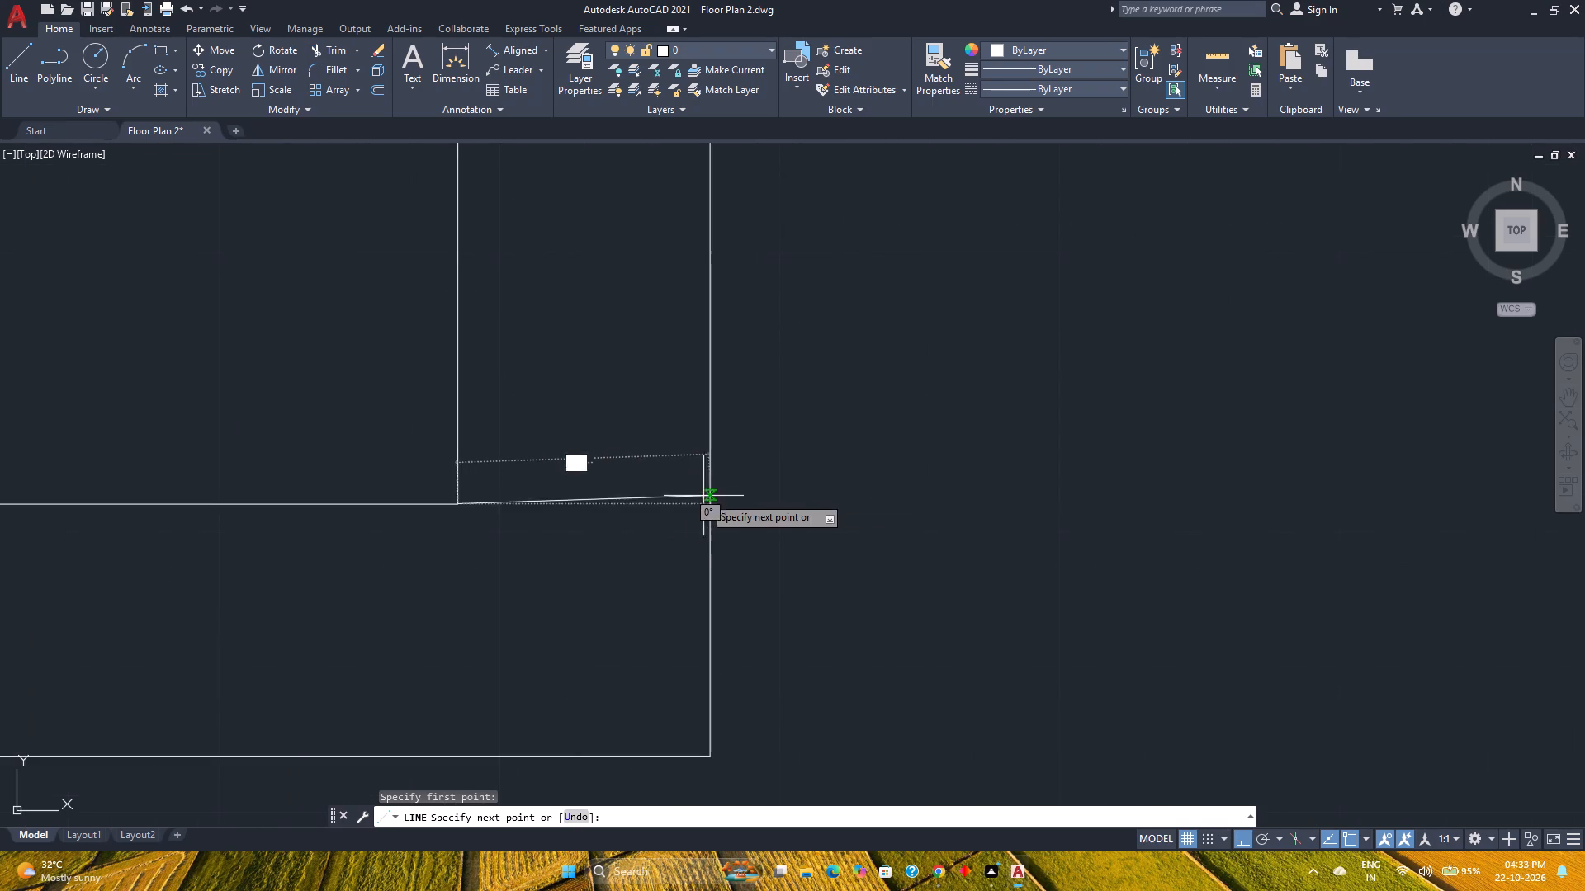
{"action": "left_click", "coordinate": [709, 506]}
{"action": "key", "text": "Escape"}
Move the cross line 3' up along the left wall.
{"action": "left_click", "coordinate": [681, 533]}
{"action": "left_click", "coordinate": [605, 442]}
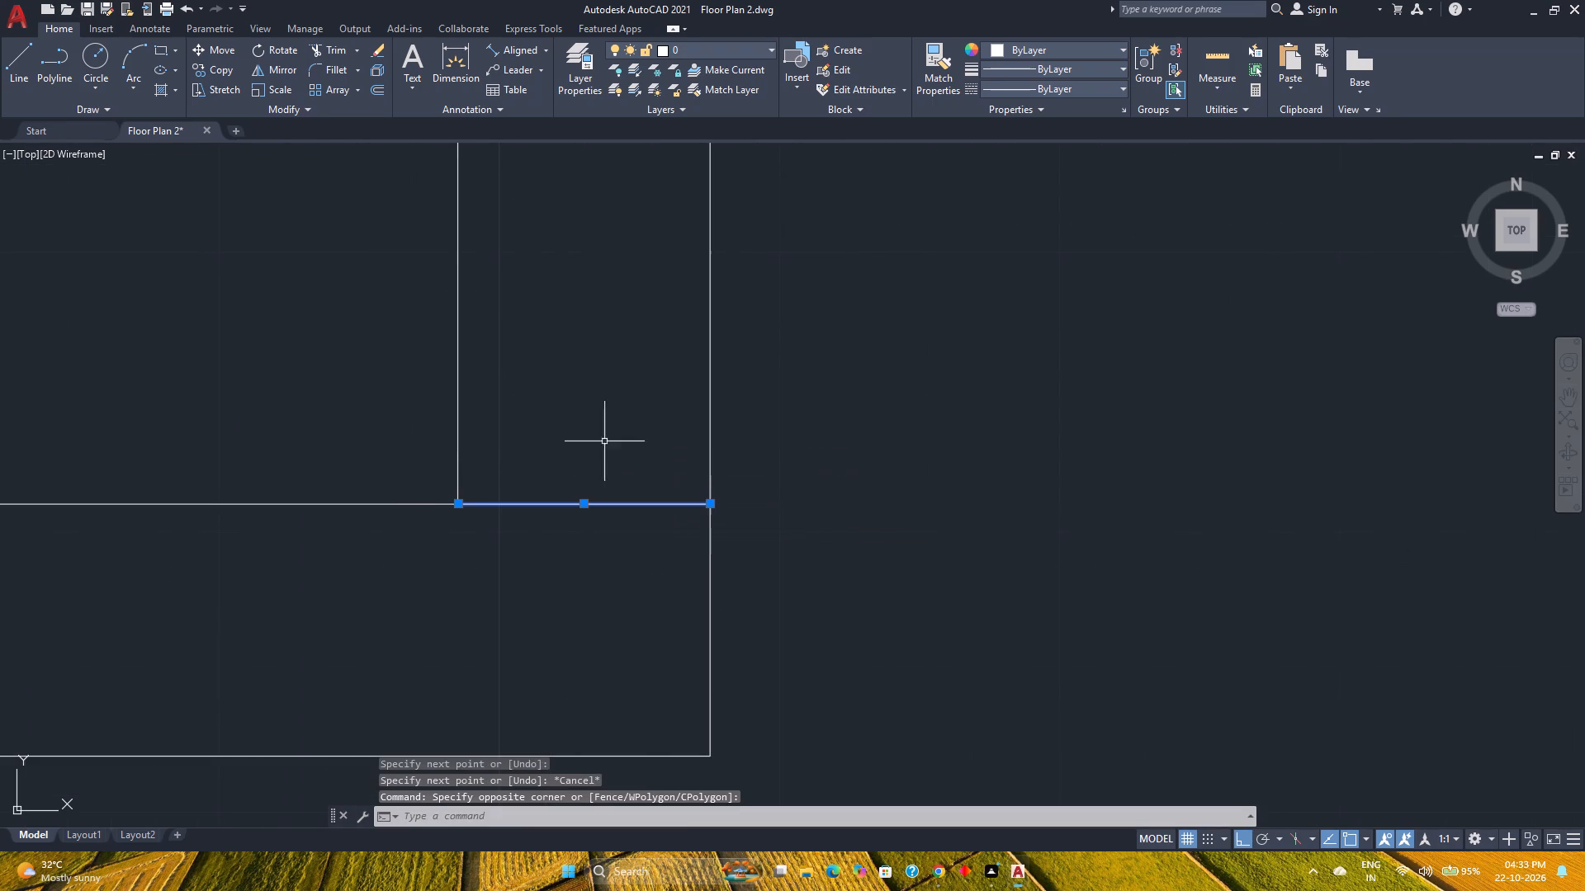
{"action": "left_click", "coordinate": [205, 52]}
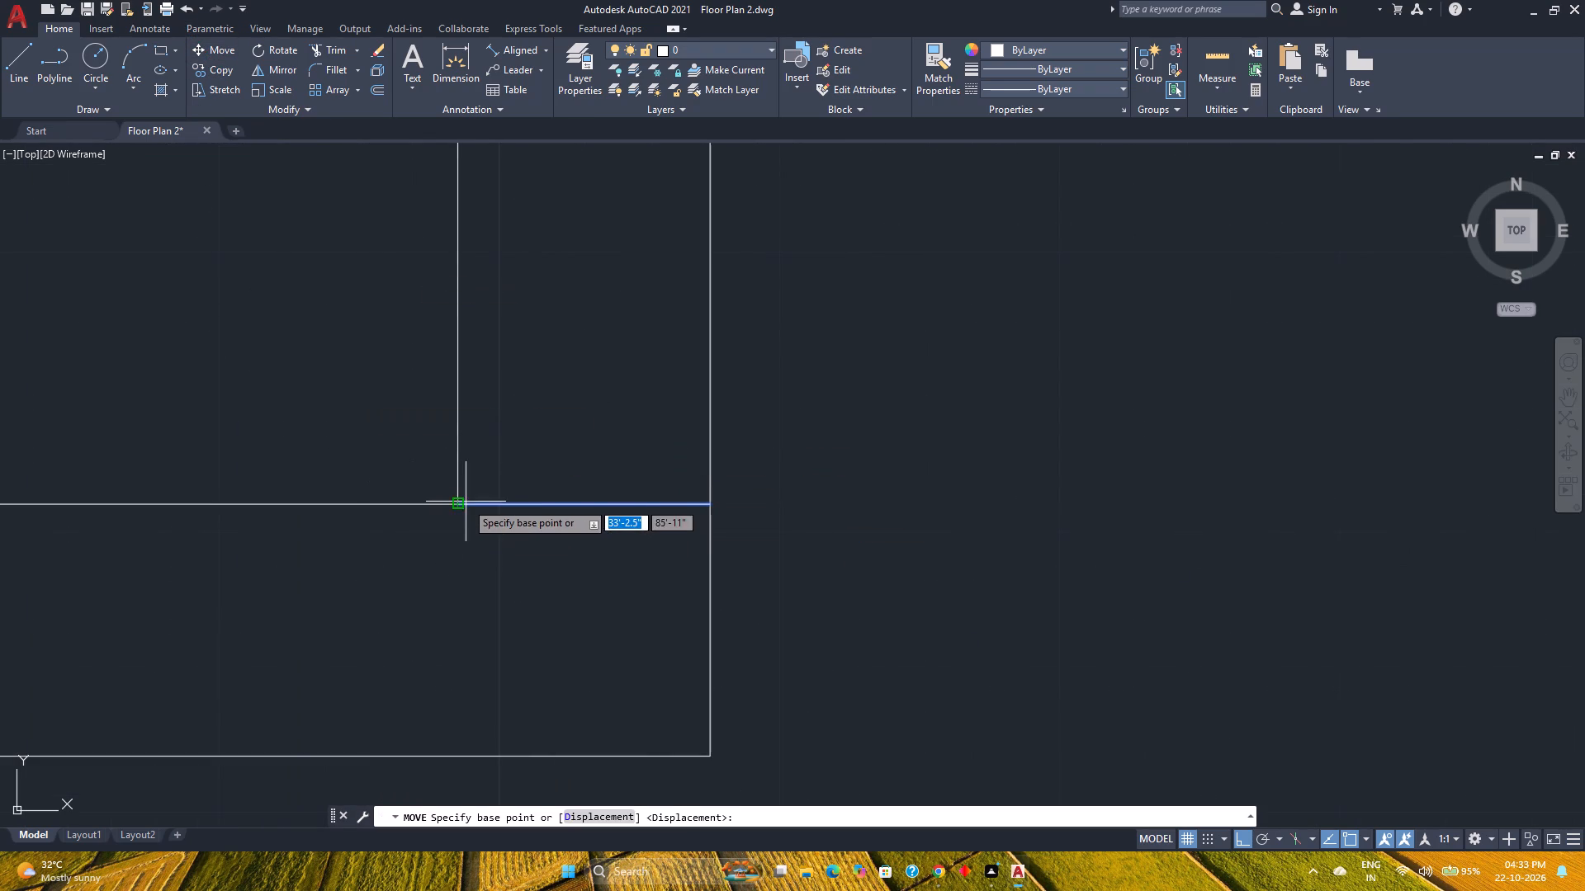
{"action": "left_click", "coordinate": [452, 502]}
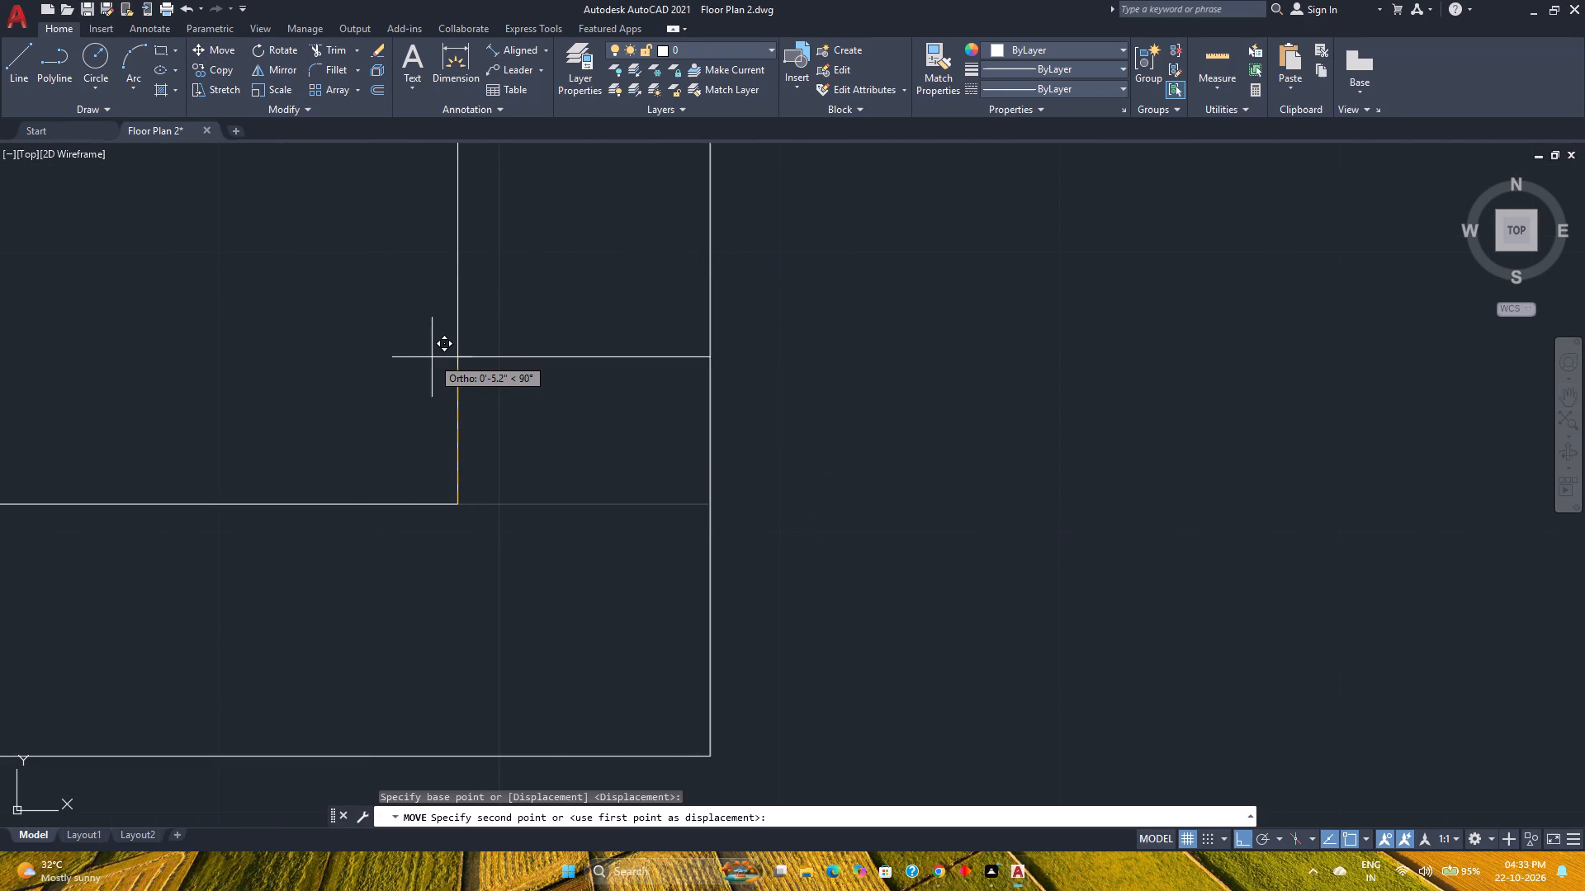
{"action": "scroll", "coordinate": [432, 357], "scroll_direction": "down", "scroll_amount": 4}
{"action": "type", "text": "3'"}
{"action": "key", "text": "Return"}
{"action": "scroll", "coordinate": [444, 340], "scroll_direction": "down", "scroll_amount": 2}
{"action": "middle_click_drag", "start_coordinate": [445, 341], "coordinate": [482, 613]}
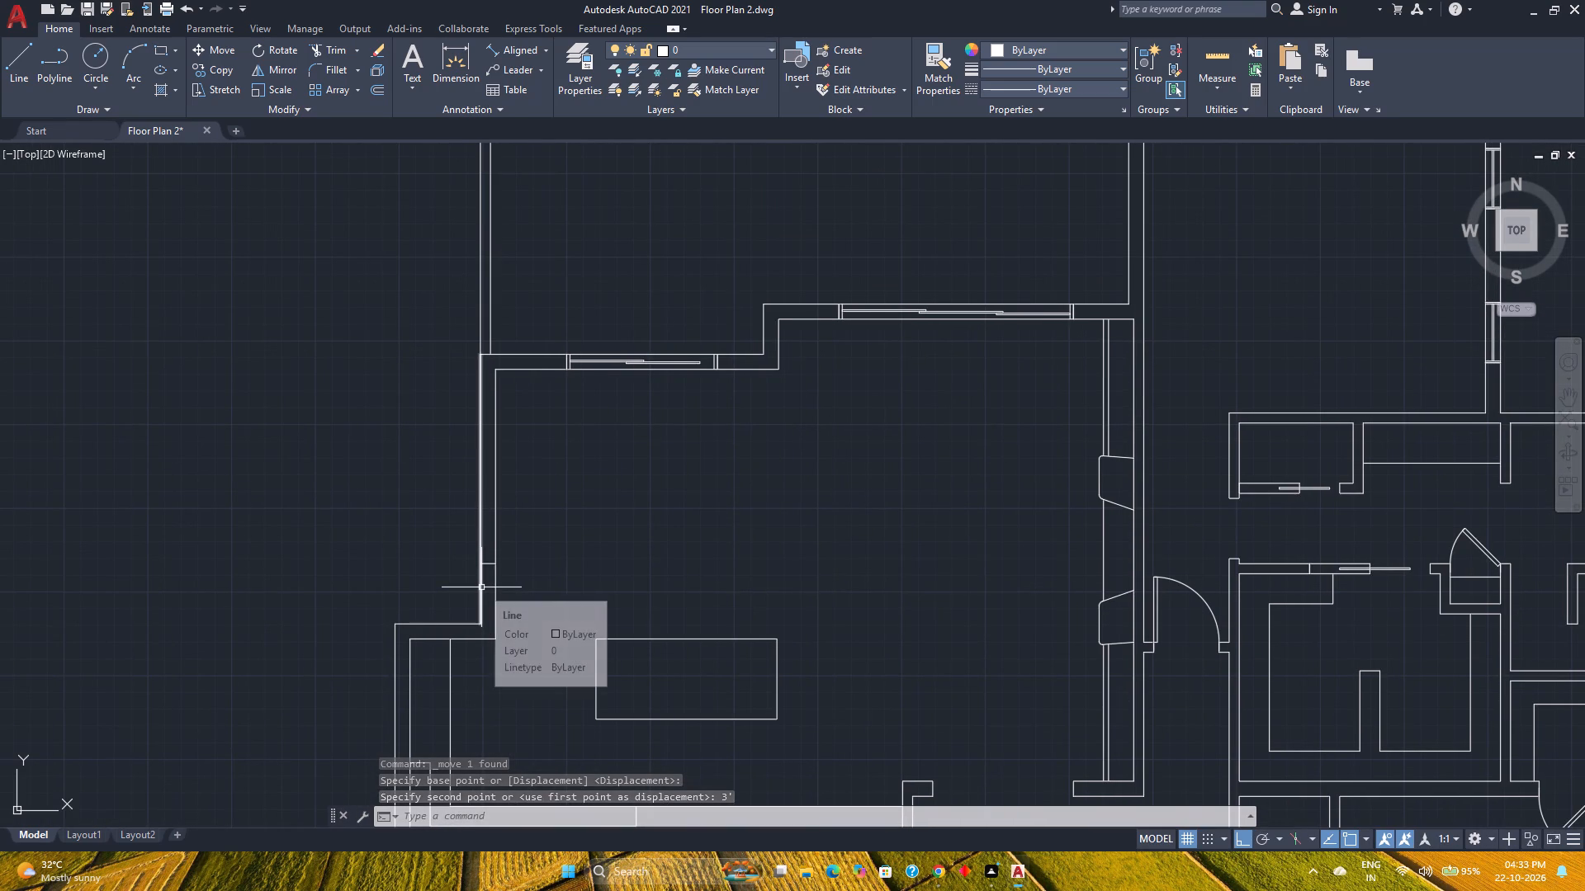
Mirror the cross line to the wall's upper half about a horizontal line through the inner wall line's midpoint, keeping the original.
{"action": "scroll", "coordinate": [481, 587], "scroll_direction": "up", "scroll_amount": 3}
{"action": "middle_click_drag", "start_coordinate": [485, 576], "coordinate": [513, 696]}
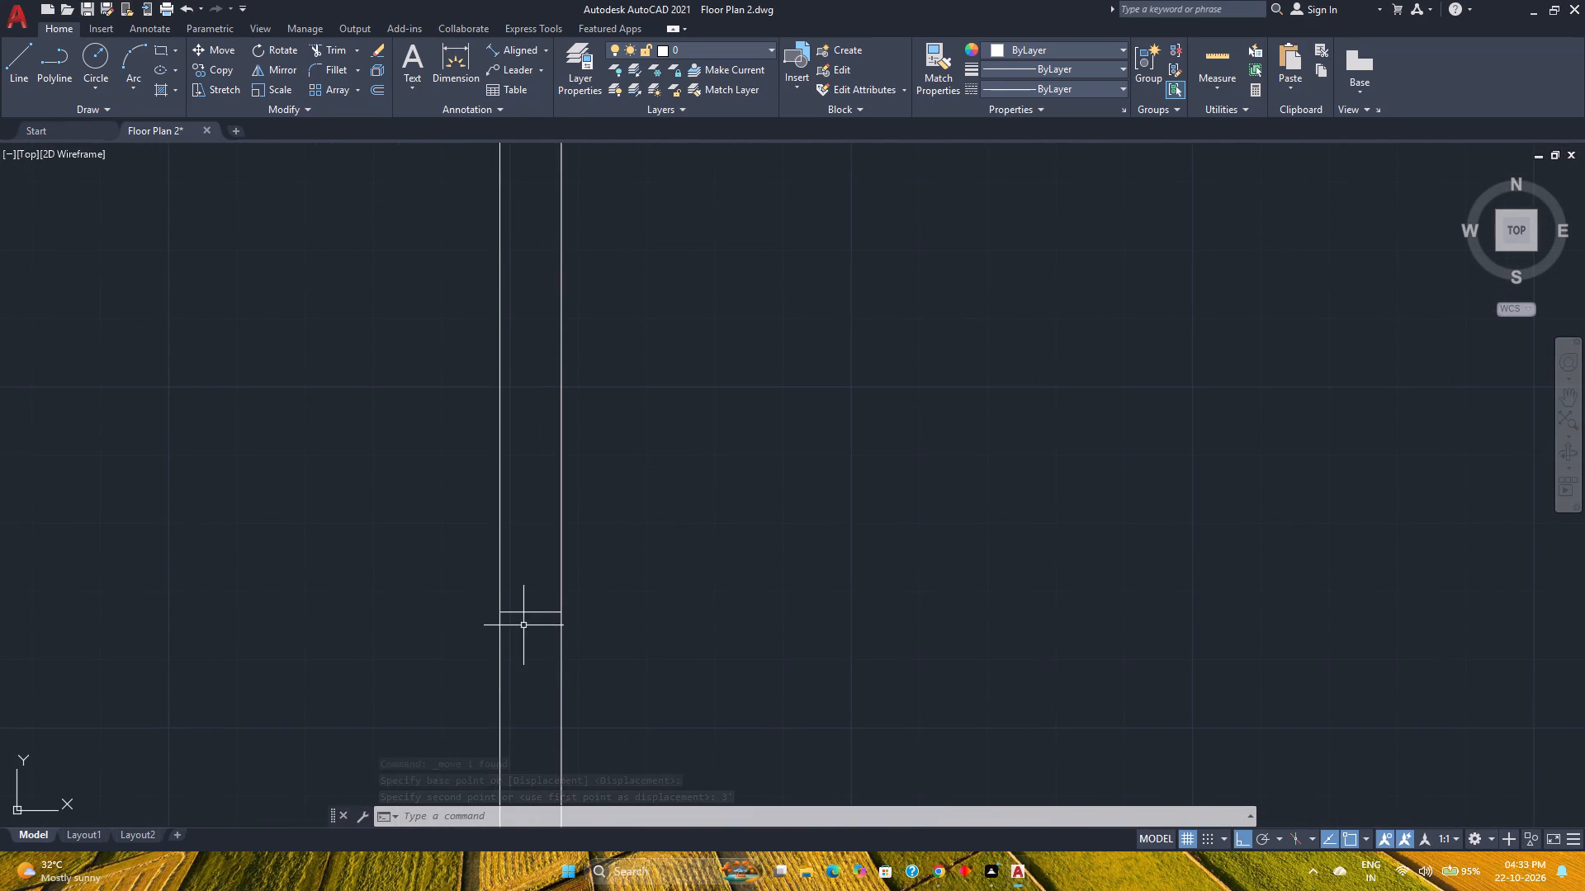
{"action": "left_click", "coordinate": [523, 625]}
{"action": "left_click", "coordinate": [516, 593]}
{"action": "left_click", "coordinate": [263, 65]}
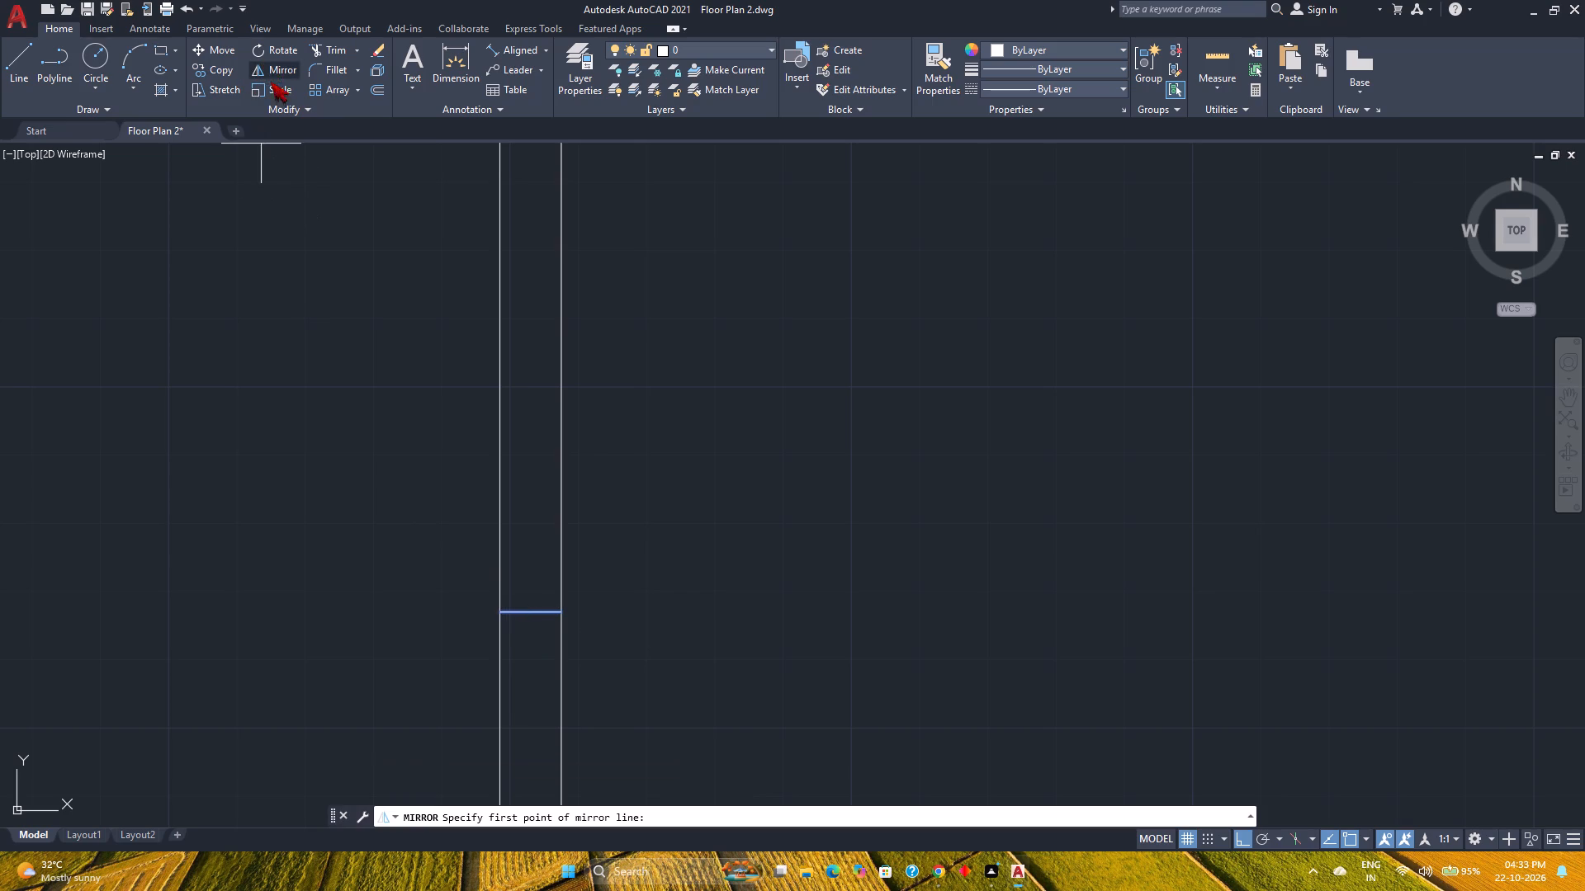
{"action": "scroll", "coordinate": [599, 367], "scroll_direction": "down", "scroll_amount": 3}
{"action": "left_click", "coordinate": [594, 361]}
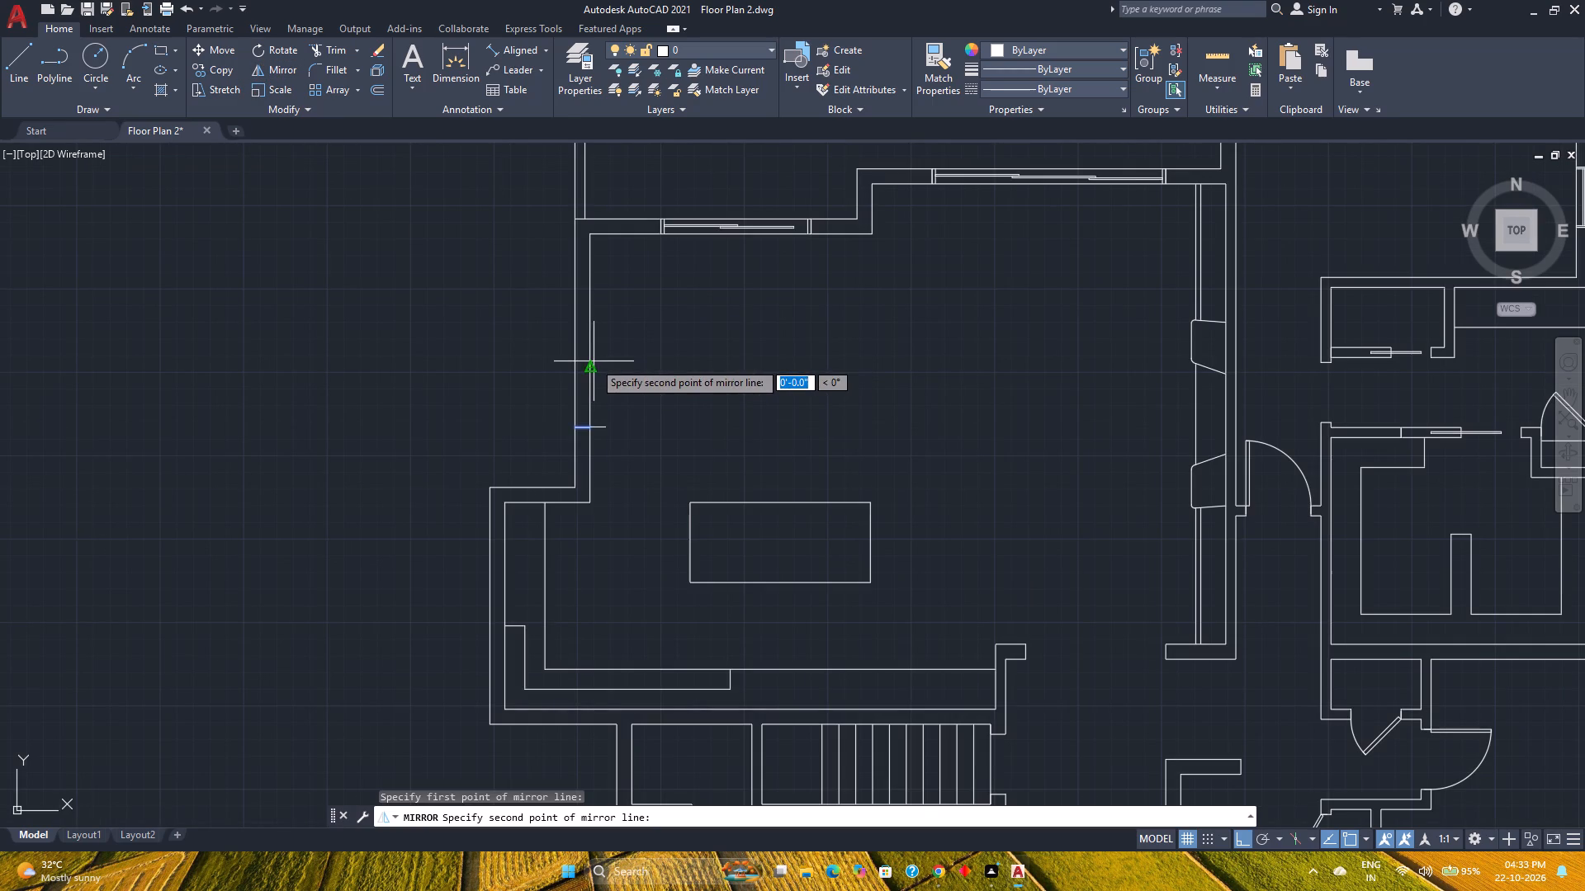
{"action": "left_click", "coordinate": [731, 368]}
{"action": "left_click_drag", "start_coordinate": [761, 429], "coordinate": [731, 368]}
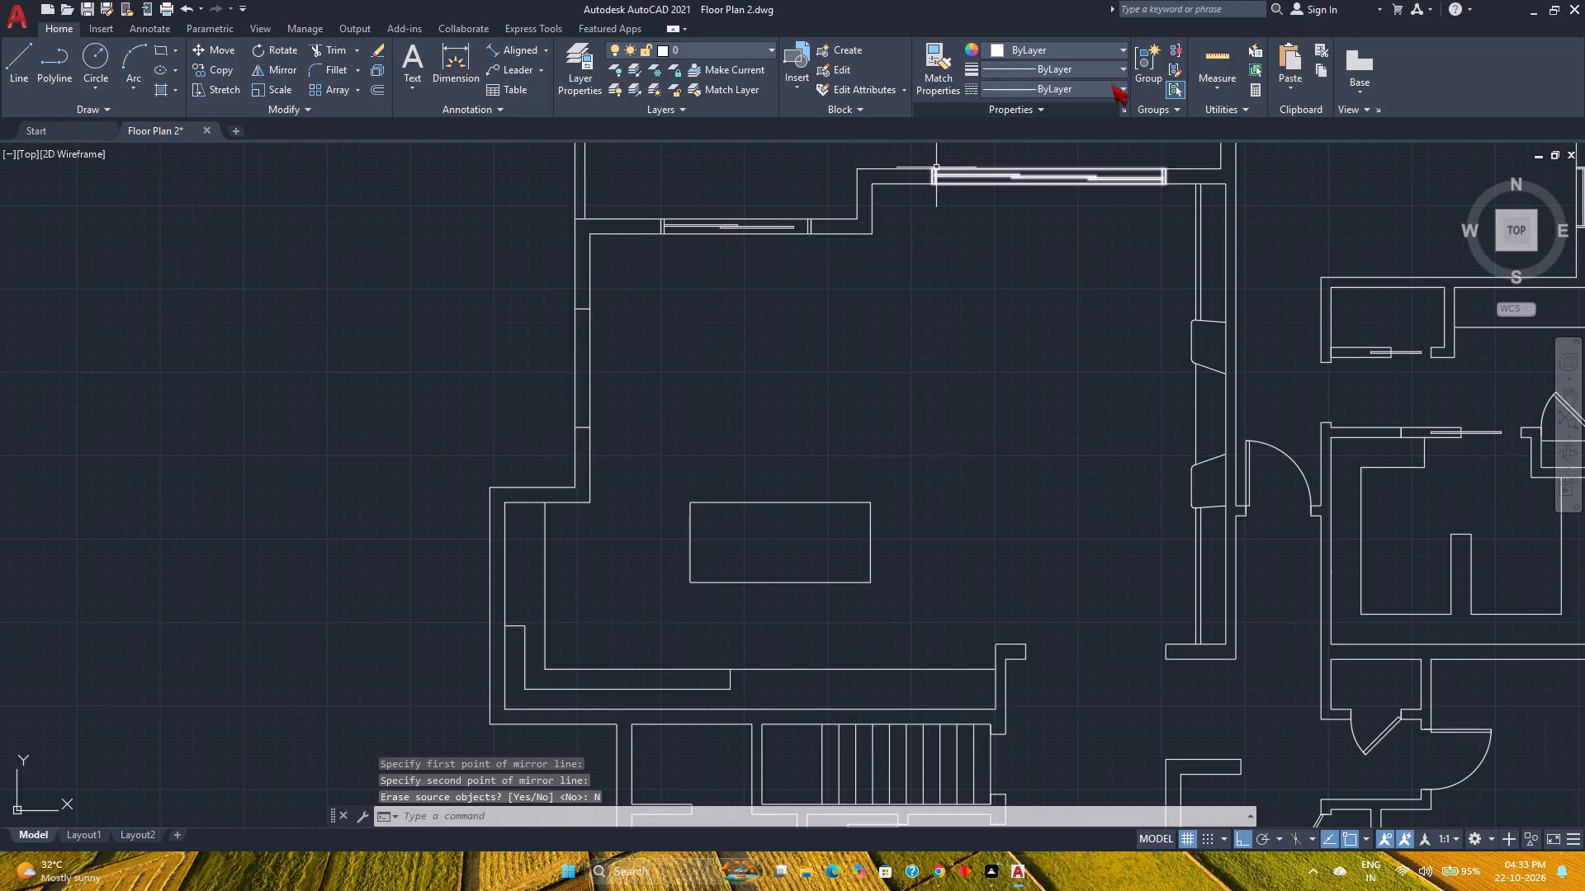
Measure the distance between the two cross lines in the large room's left wall.
{"action": "left_click", "coordinate": [1237, 60]}
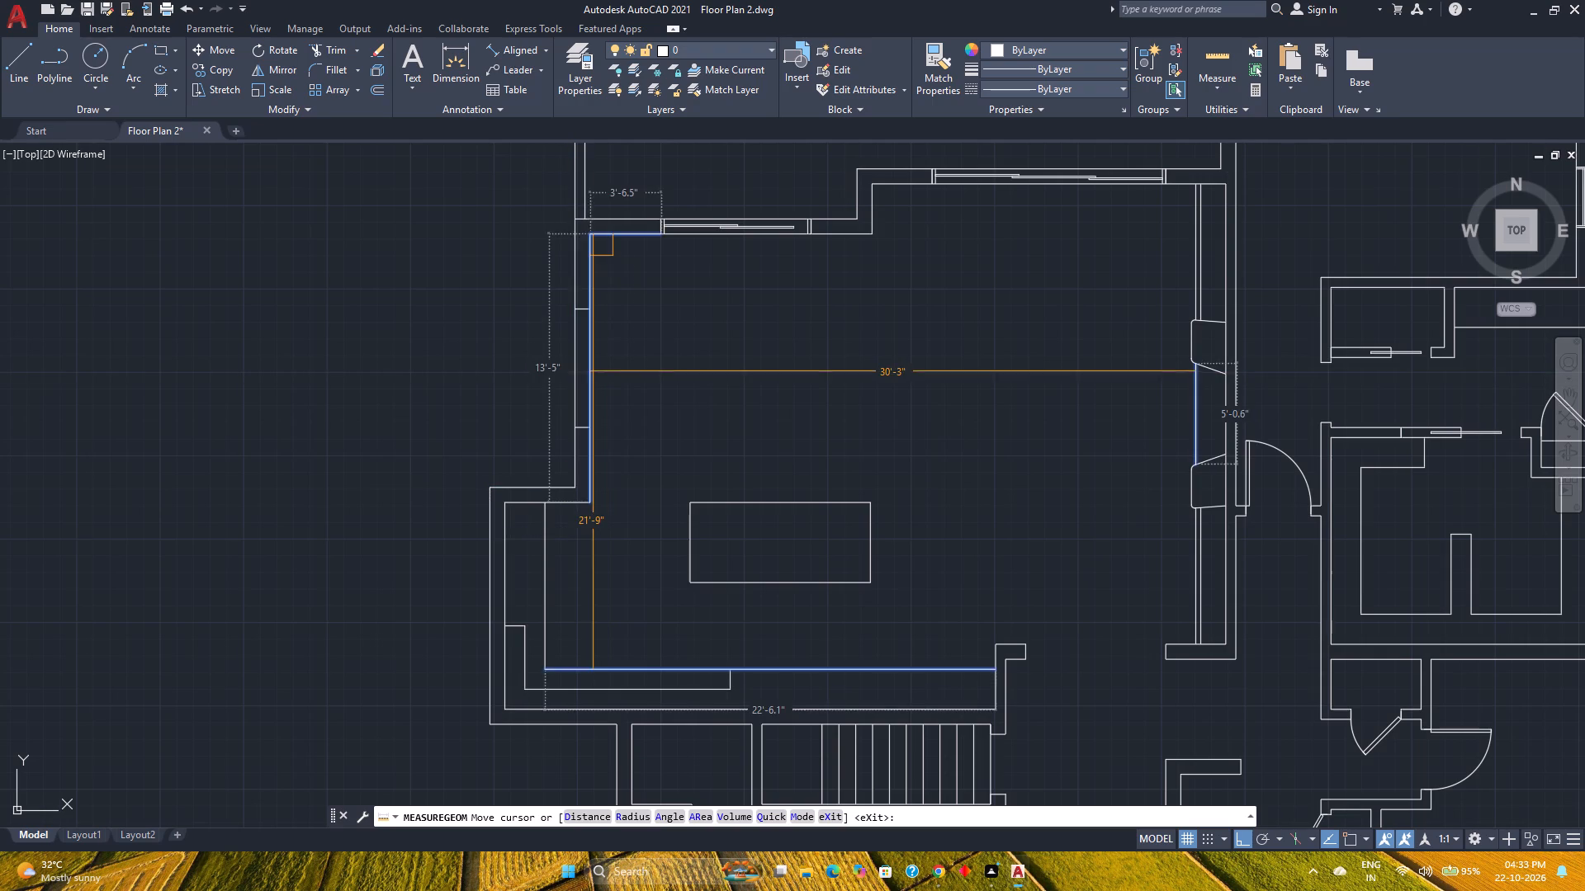
{"action": "scroll", "coordinate": [586, 370], "scroll_direction": "up", "scroll_amount": 2}
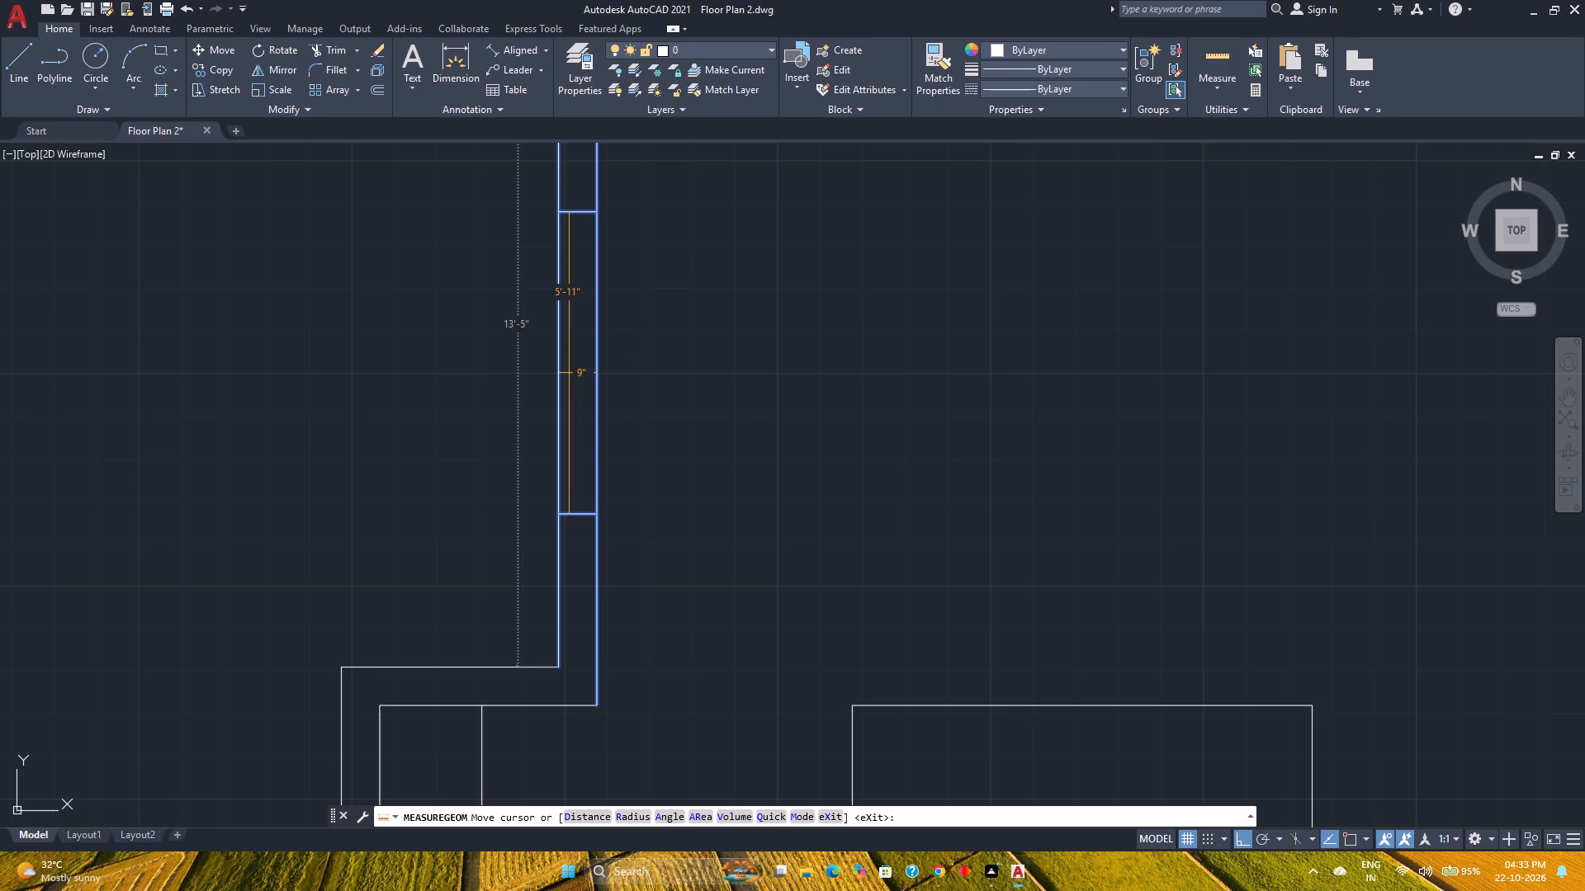
{"action": "key", "text": "Escape"}
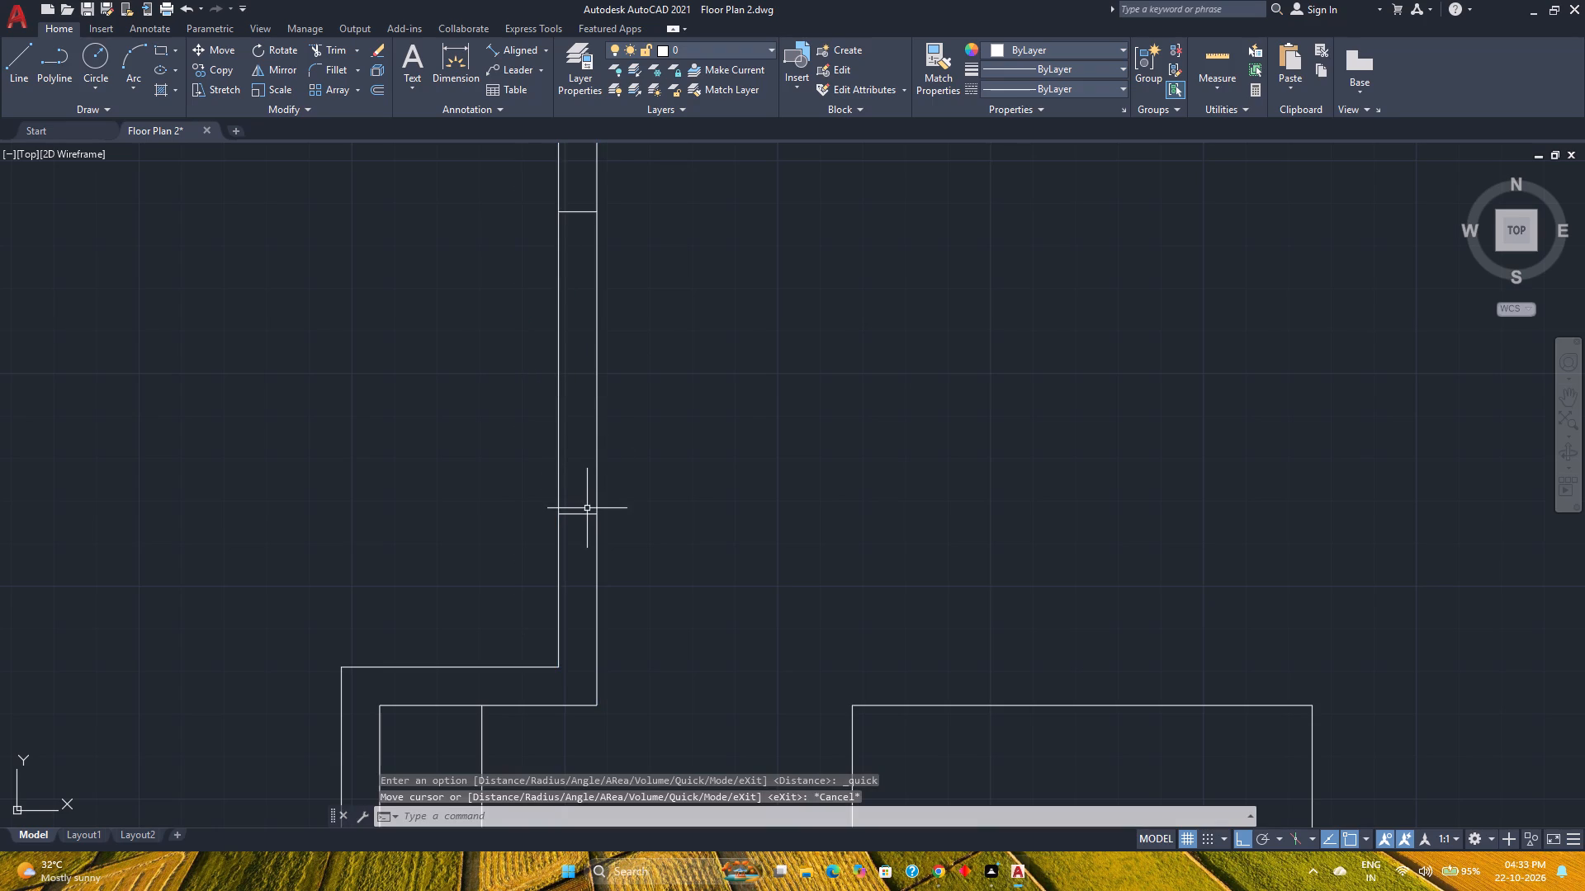
Move the lower cross line in the left wall 6" down.
{"action": "left_click", "coordinate": [589, 512]}
{"action": "key", "text": "m"}
{"action": "key", "text": "Return"}
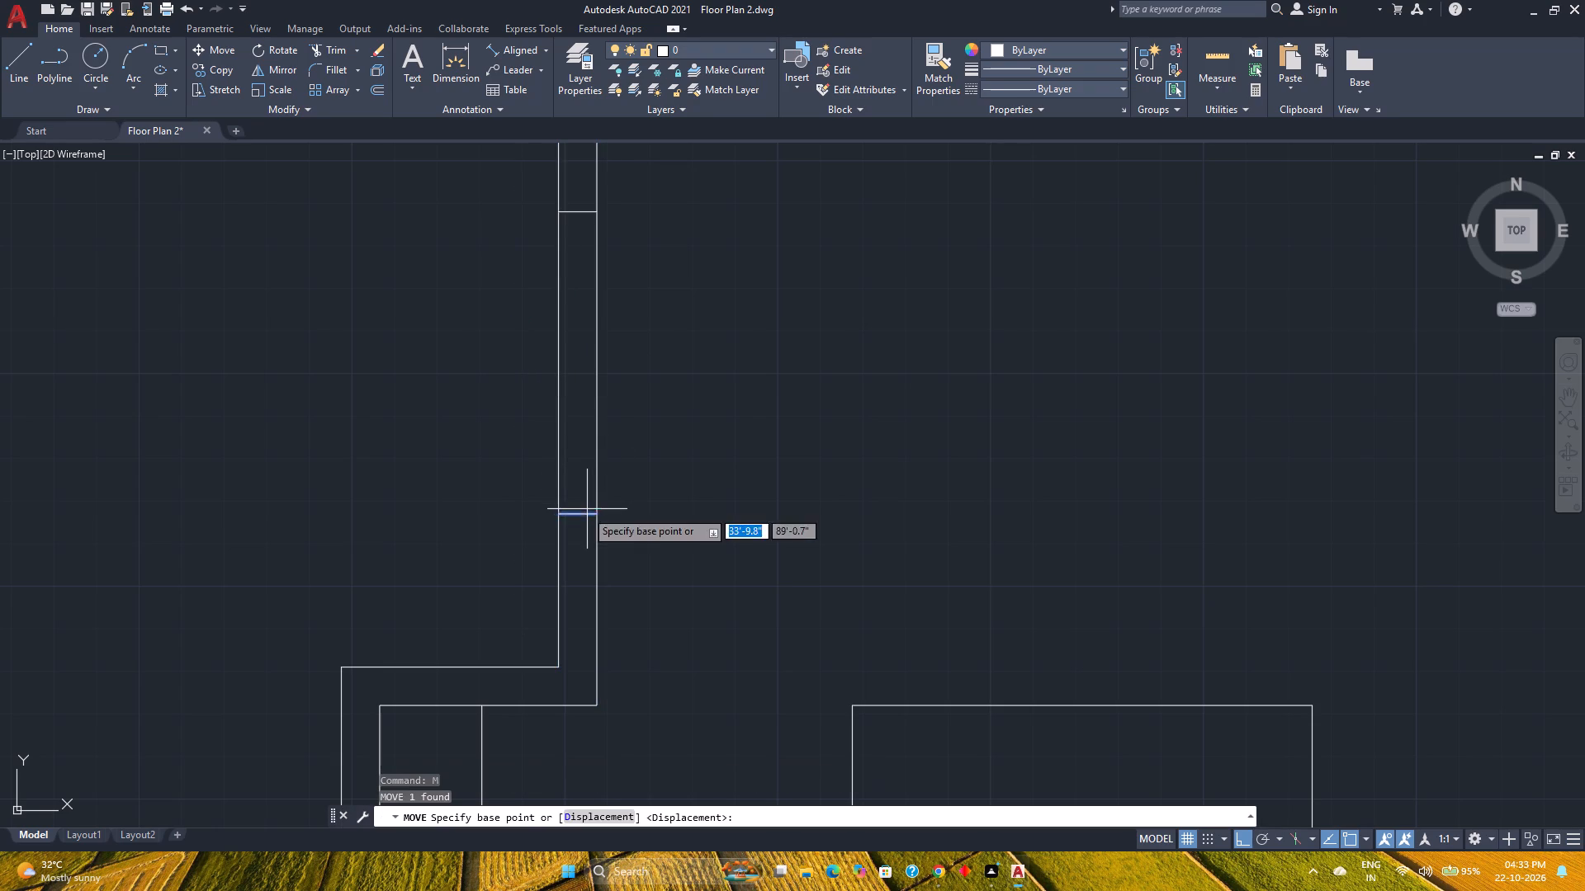
{"action": "scroll", "coordinate": [529, 516], "scroll_direction": "up", "scroll_amount": 2}
{"action": "left_click", "coordinate": [599, 516]}
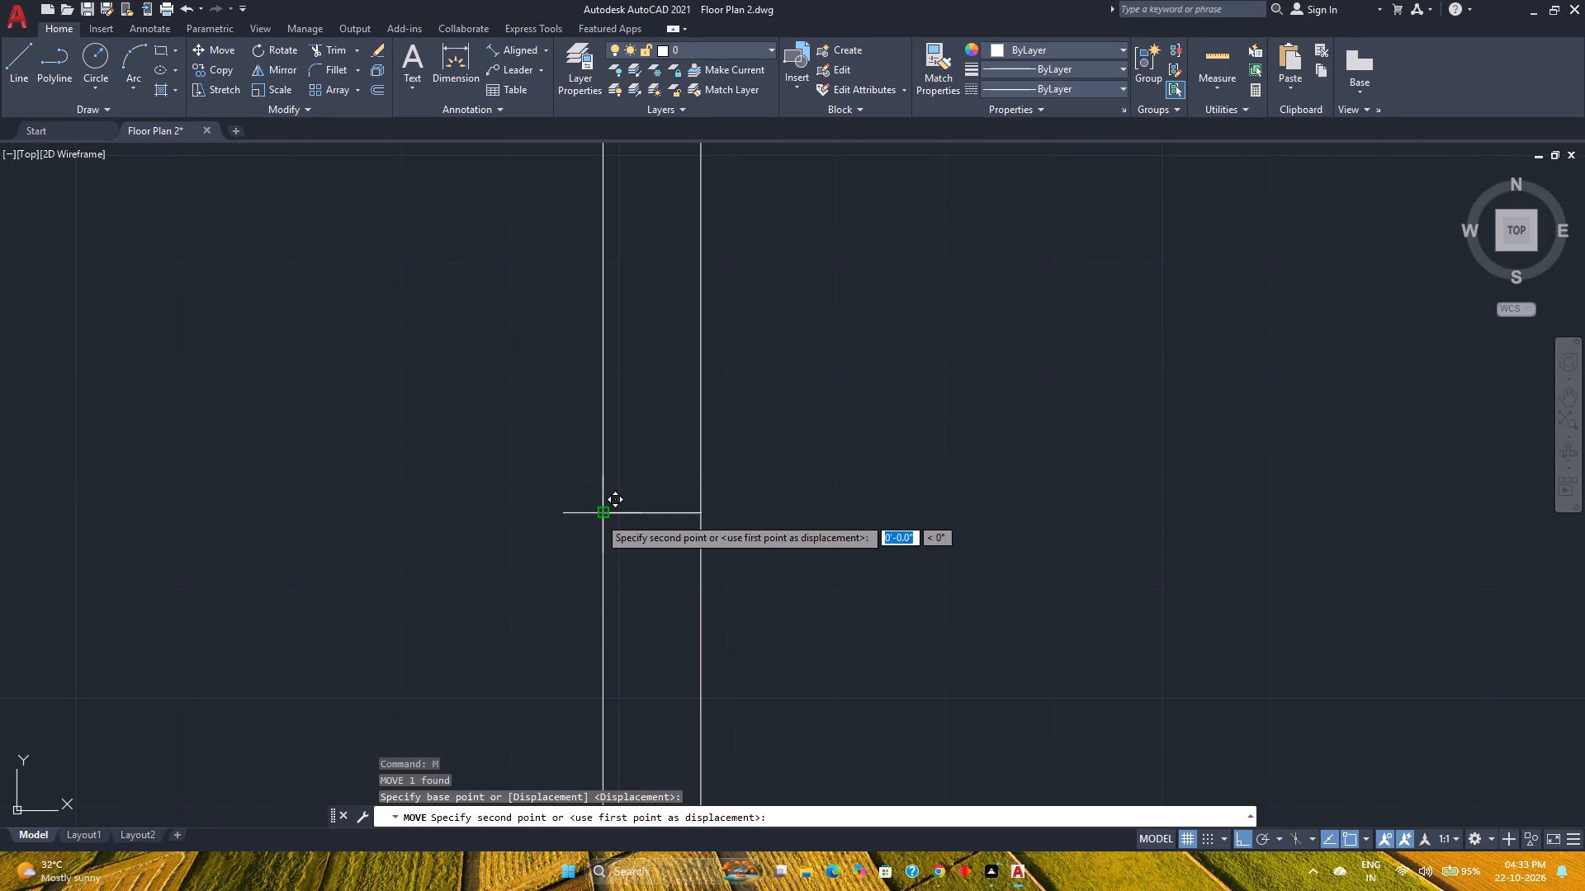
{"action": "key", "text": "6"}
{"action": "key", "text": "Return"}
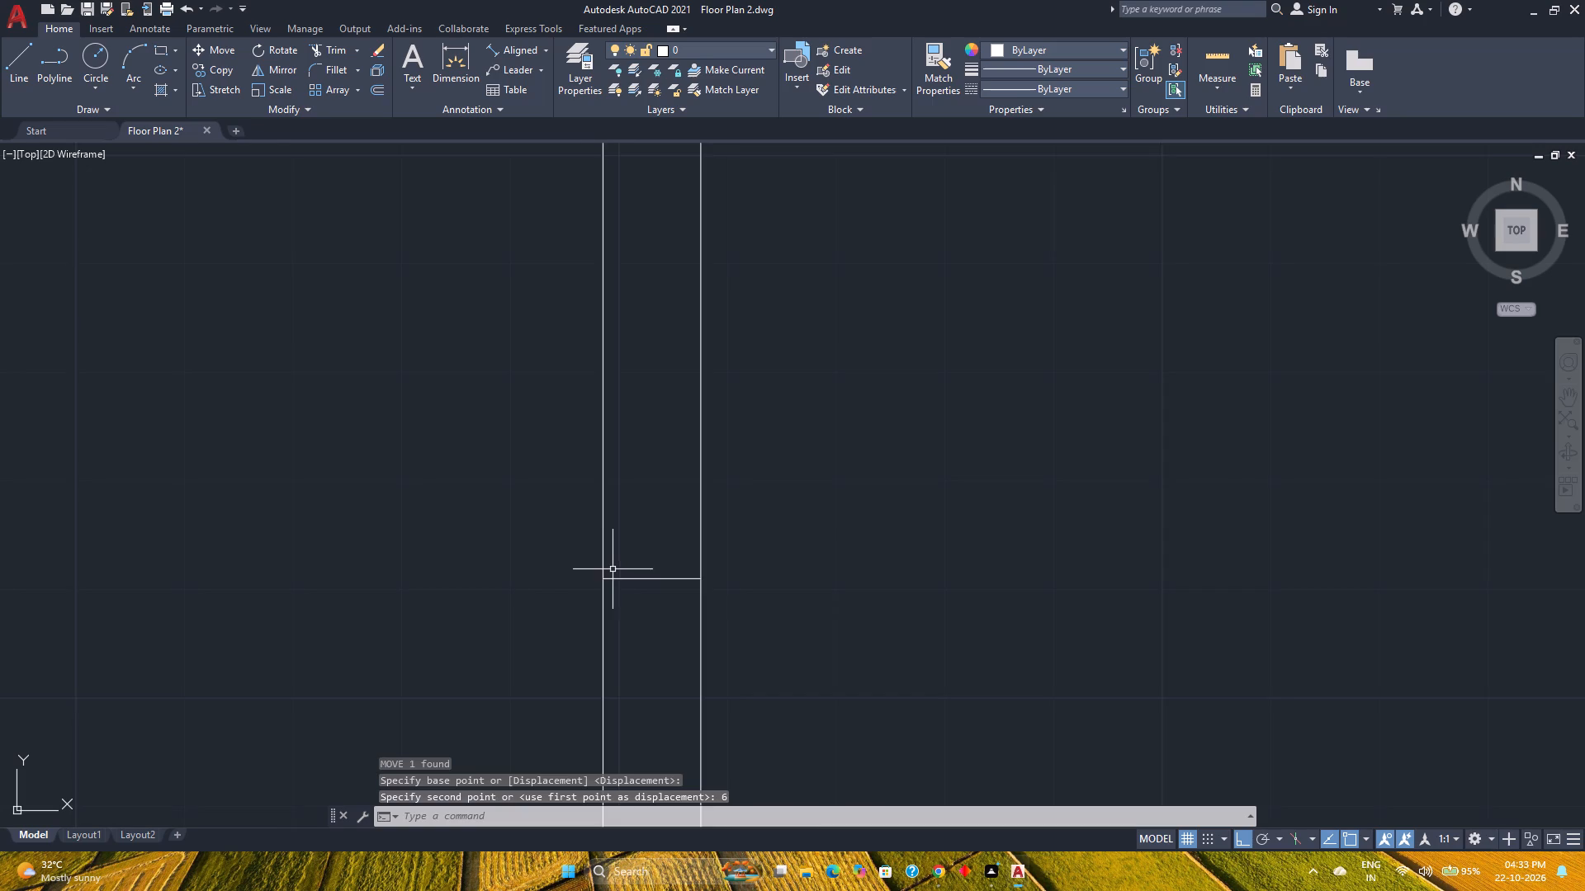
Measure the left wall's window opening between its two cross lines.
{"action": "scroll", "coordinate": [613, 569], "scroll_direction": "down", "scroll_amount": 2}
{"action": "middle_click_drag", "start_coordinate": [882, 379], "coordinate": [872, 507]}
{"action": "scroll", "coordinate": [872, 507], "scroll_direction": "down", "scroll_amount": 1}
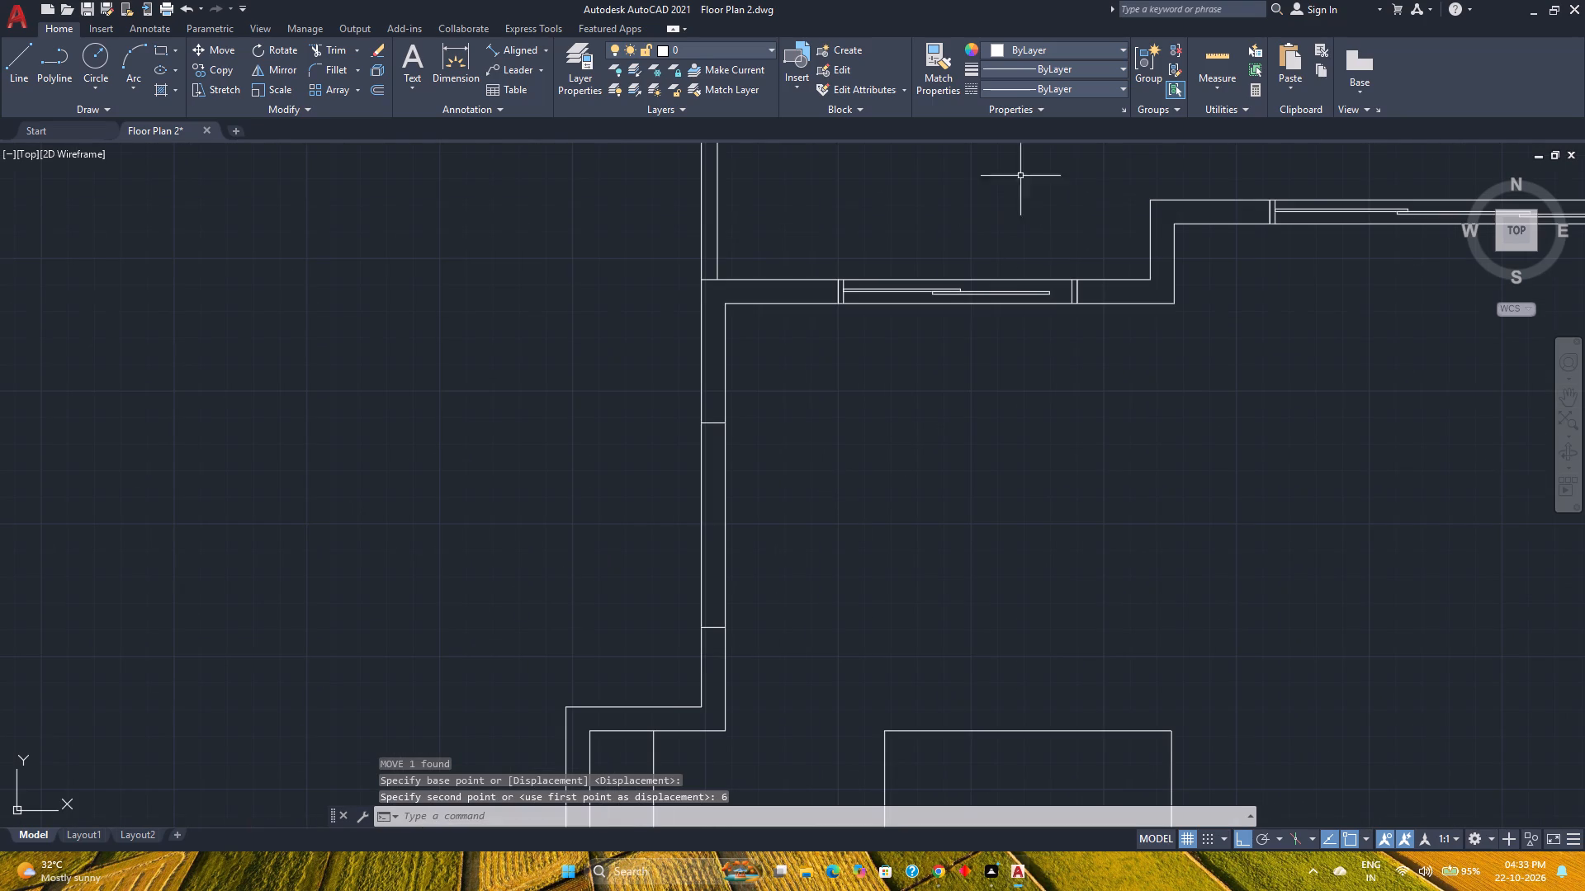
{"action": "left_click", "coordinate": [1223, 59]}
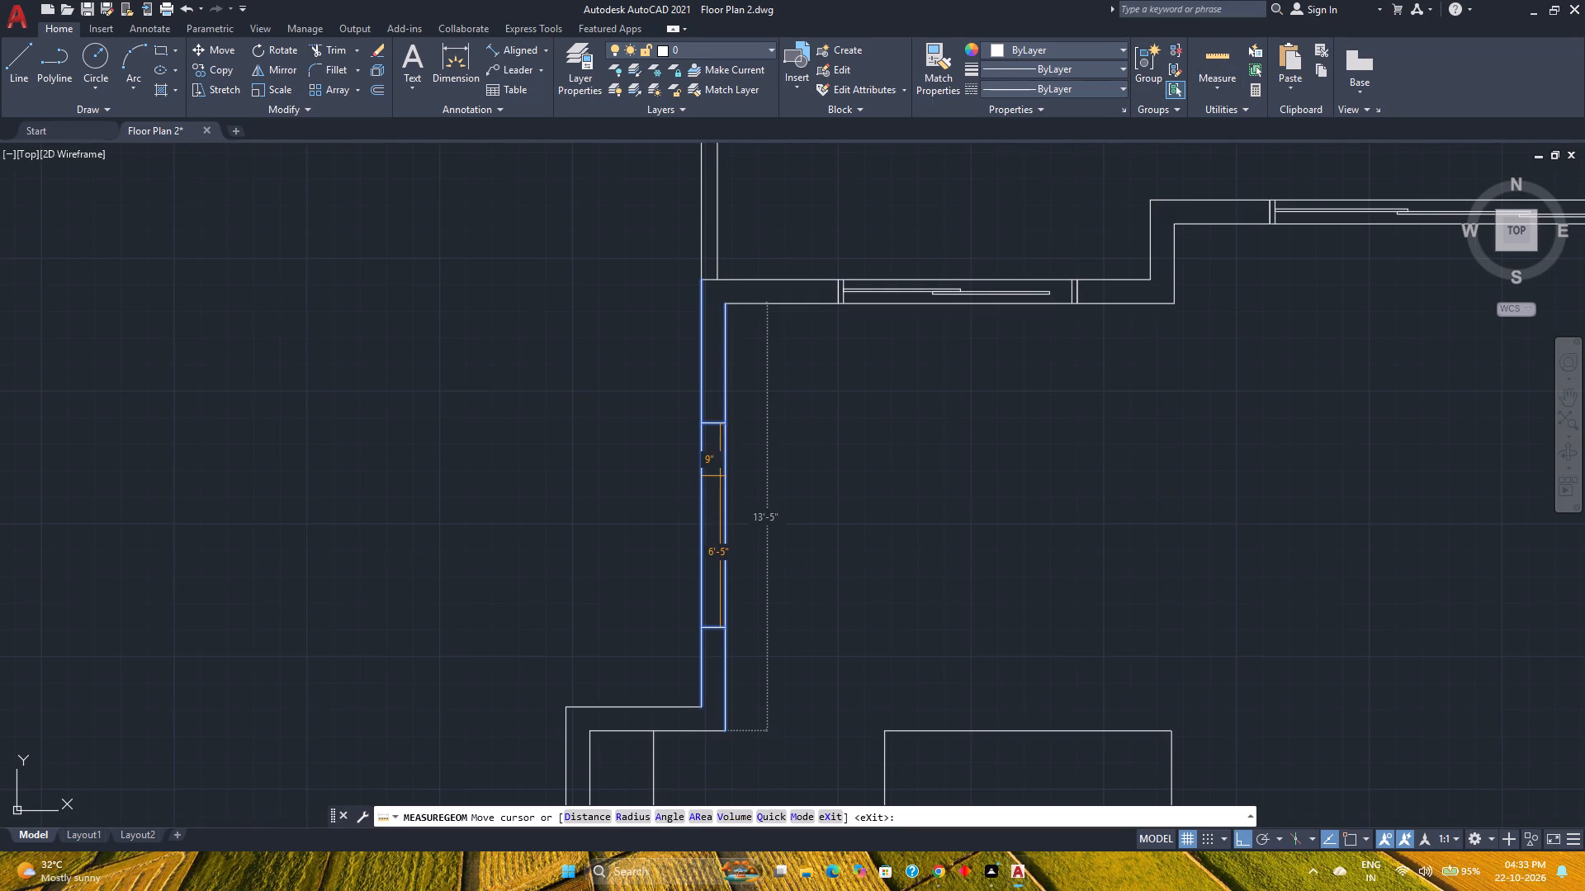
{"action": "key", "text": "Escape"}
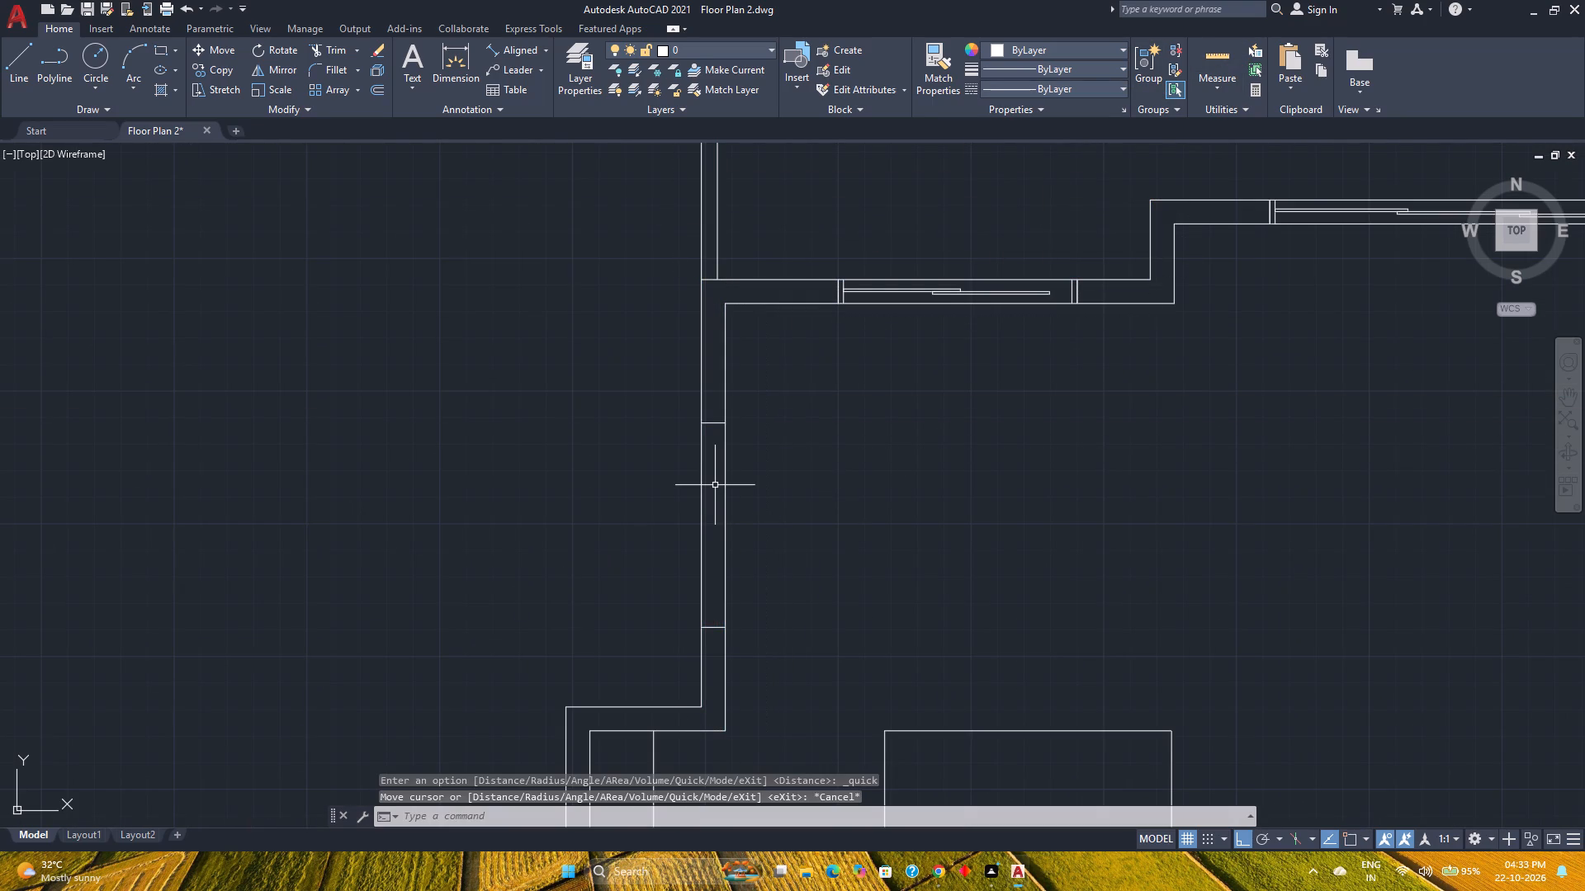
Draw a horizontal line across the left wall, from the inner to the outer face, midway between the two opening cross lines.
{"action": "middle_click_drag", "start_coordinate": [715, 485], "coordinate": [685, 459]}
{"action": "middle_click", "coordinate": [685, 459]}
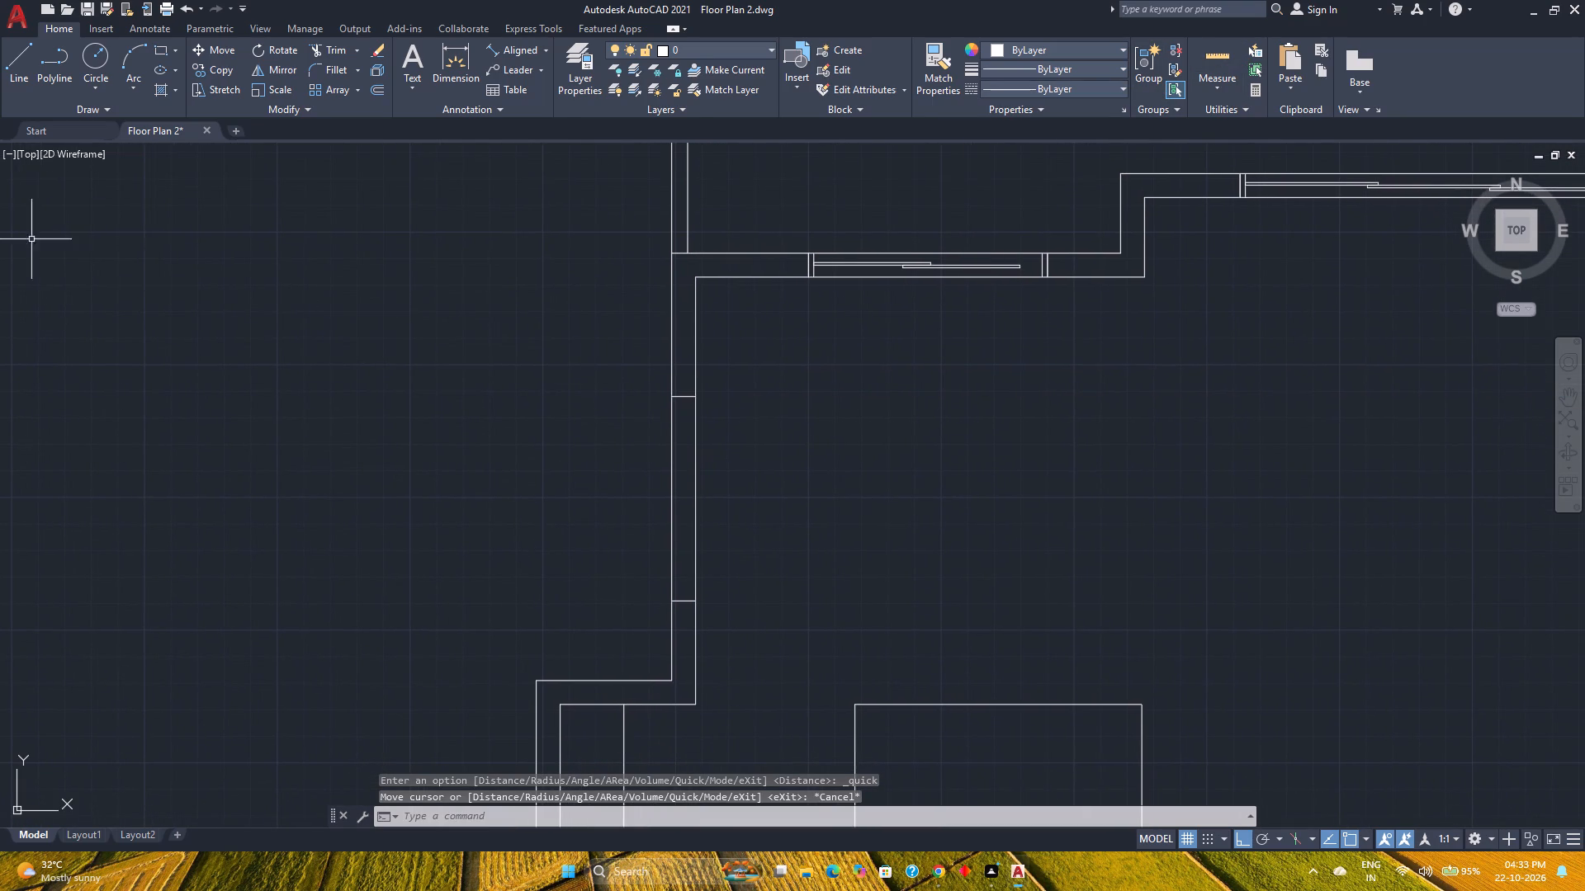
{"action": "left_click", "coordinate": [16, 82]}
{"action": "key", "text": "m"}
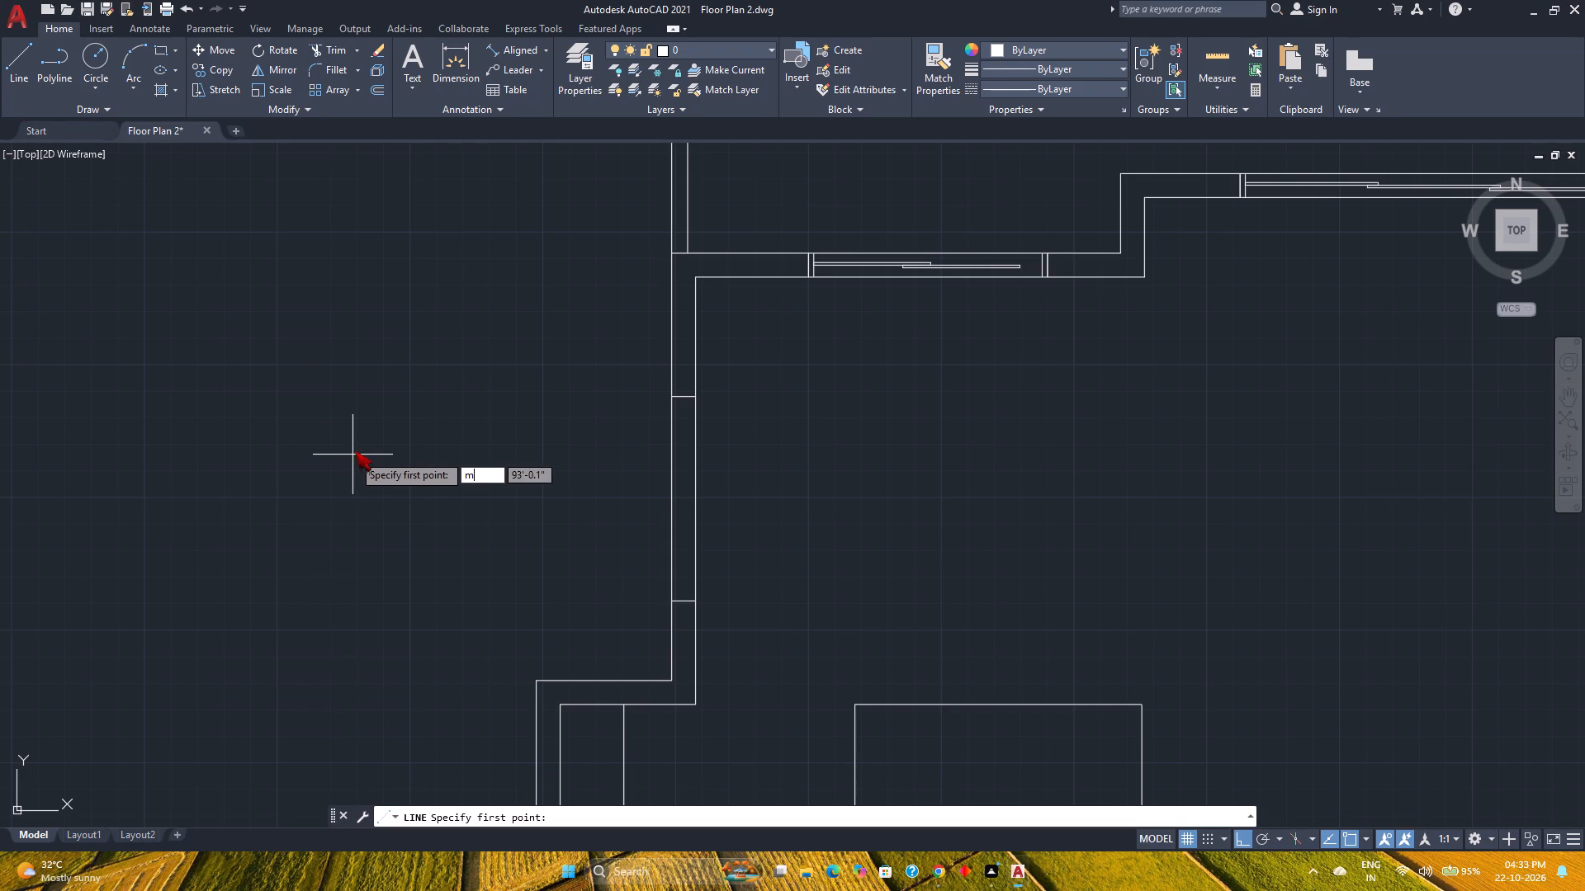
{"action": "key", "text": "2"}
{"action": "key", "text": "p"}
{"action": "key", "text": "Return"}
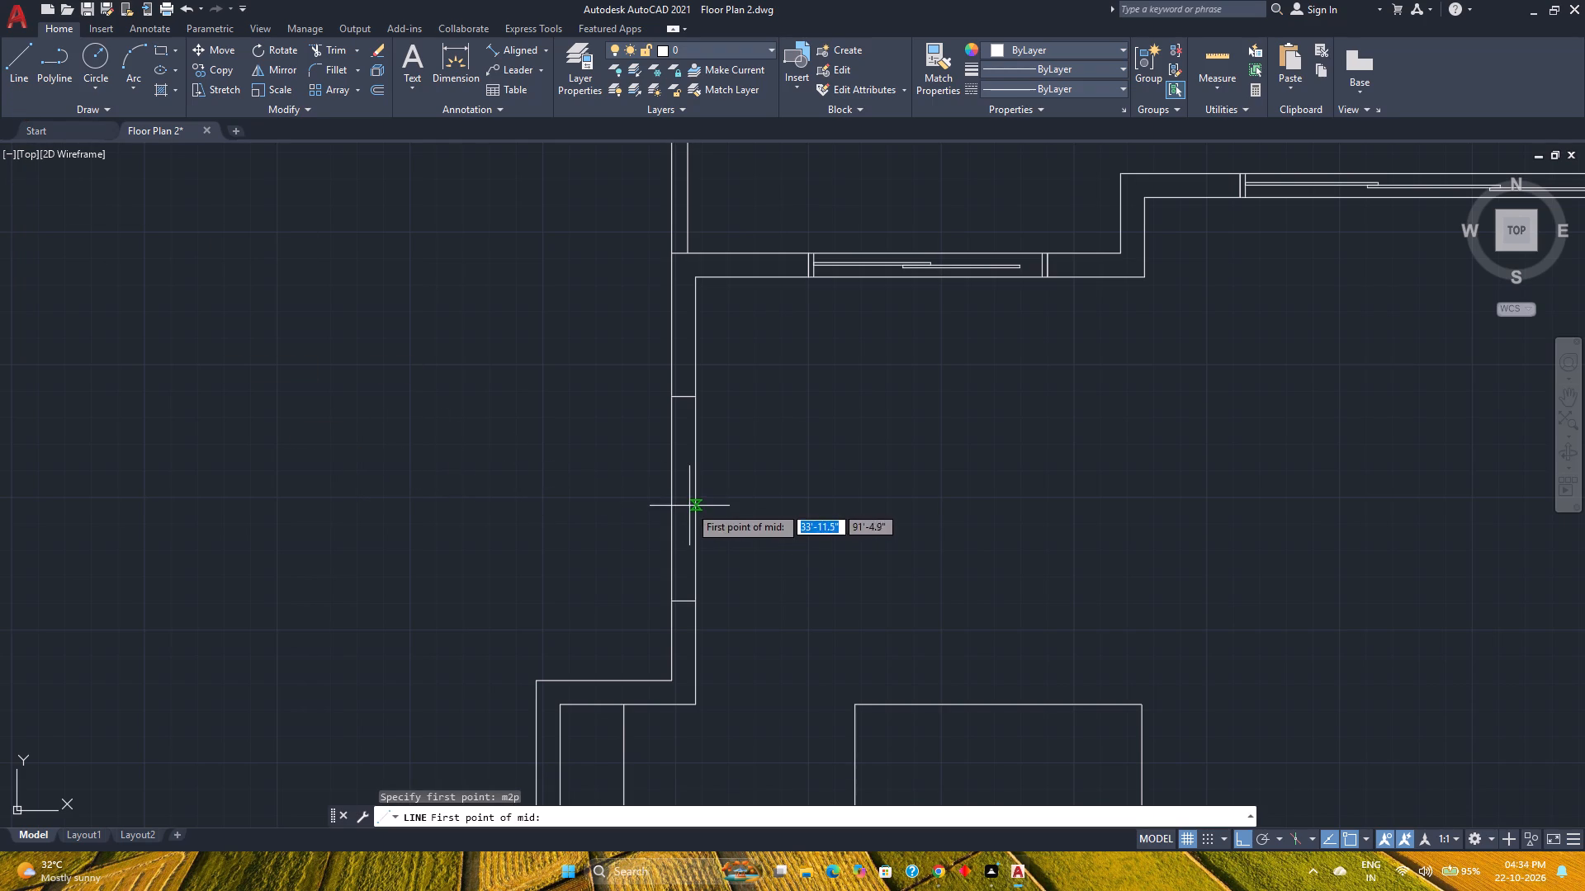
{"action": "left_click", "coordinate": [692, 401]}
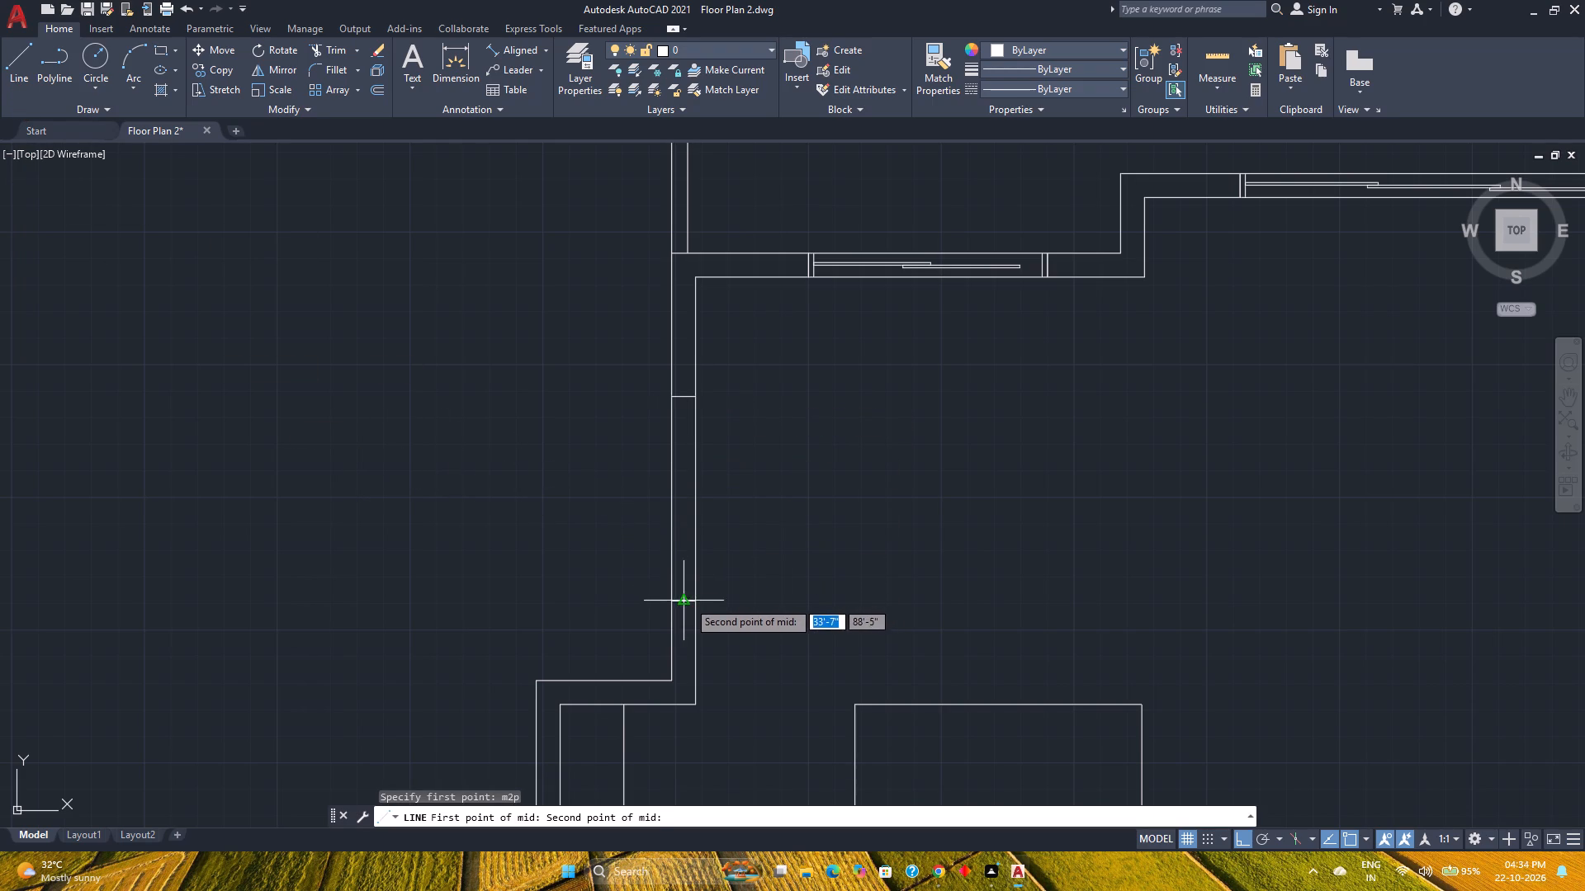
{"action": "left_click", "coordinate": [692, 603]}
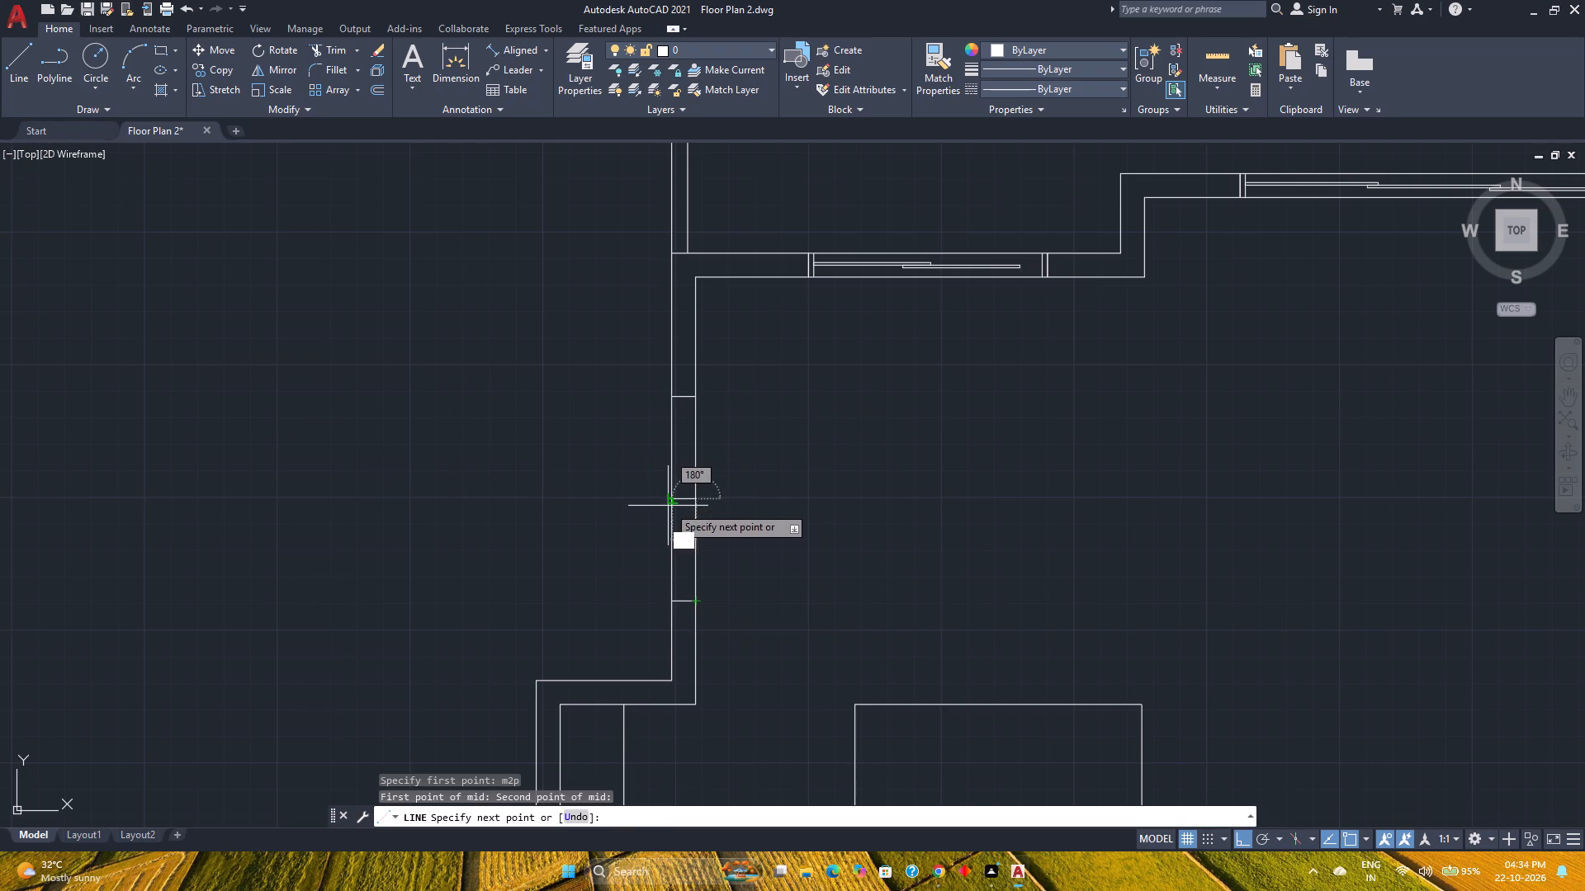
{"action": "scroll", "coordinate": [668, 506], "scroll_direction": "up", "scroll_amount": 4}
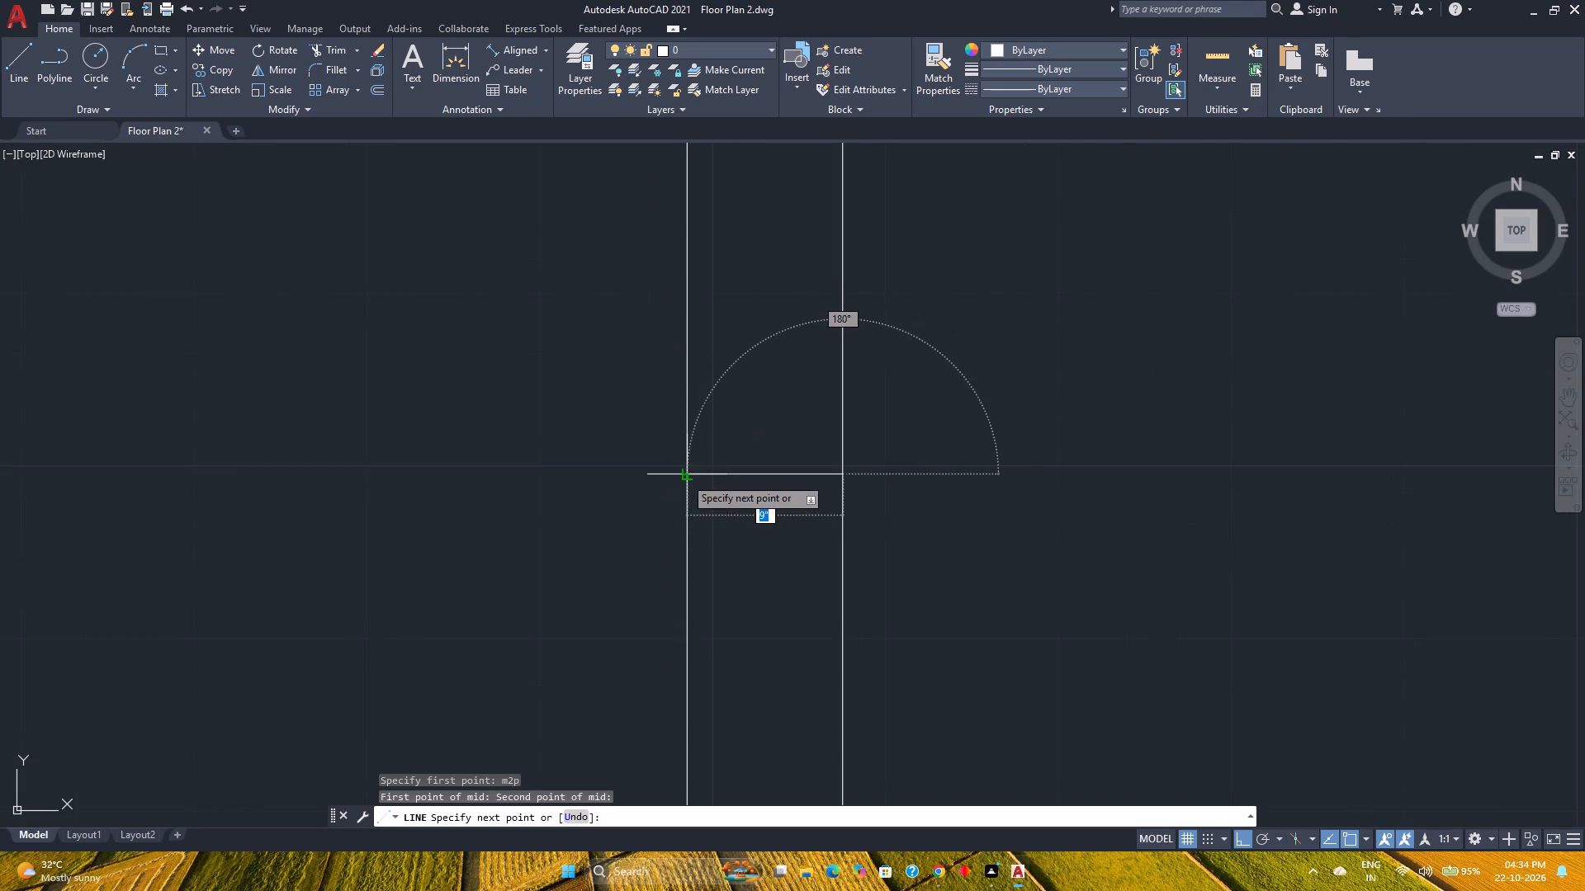
{"action": "left_click", "coordinate": [684, 477]}
{"action": "key", "text": "Escape"}
Move the middle cross line 1.5" up.
{"action": "left_click", "coordinate": [801, 507]}
{"action": "left_click", "coordinate": [752, 451]}
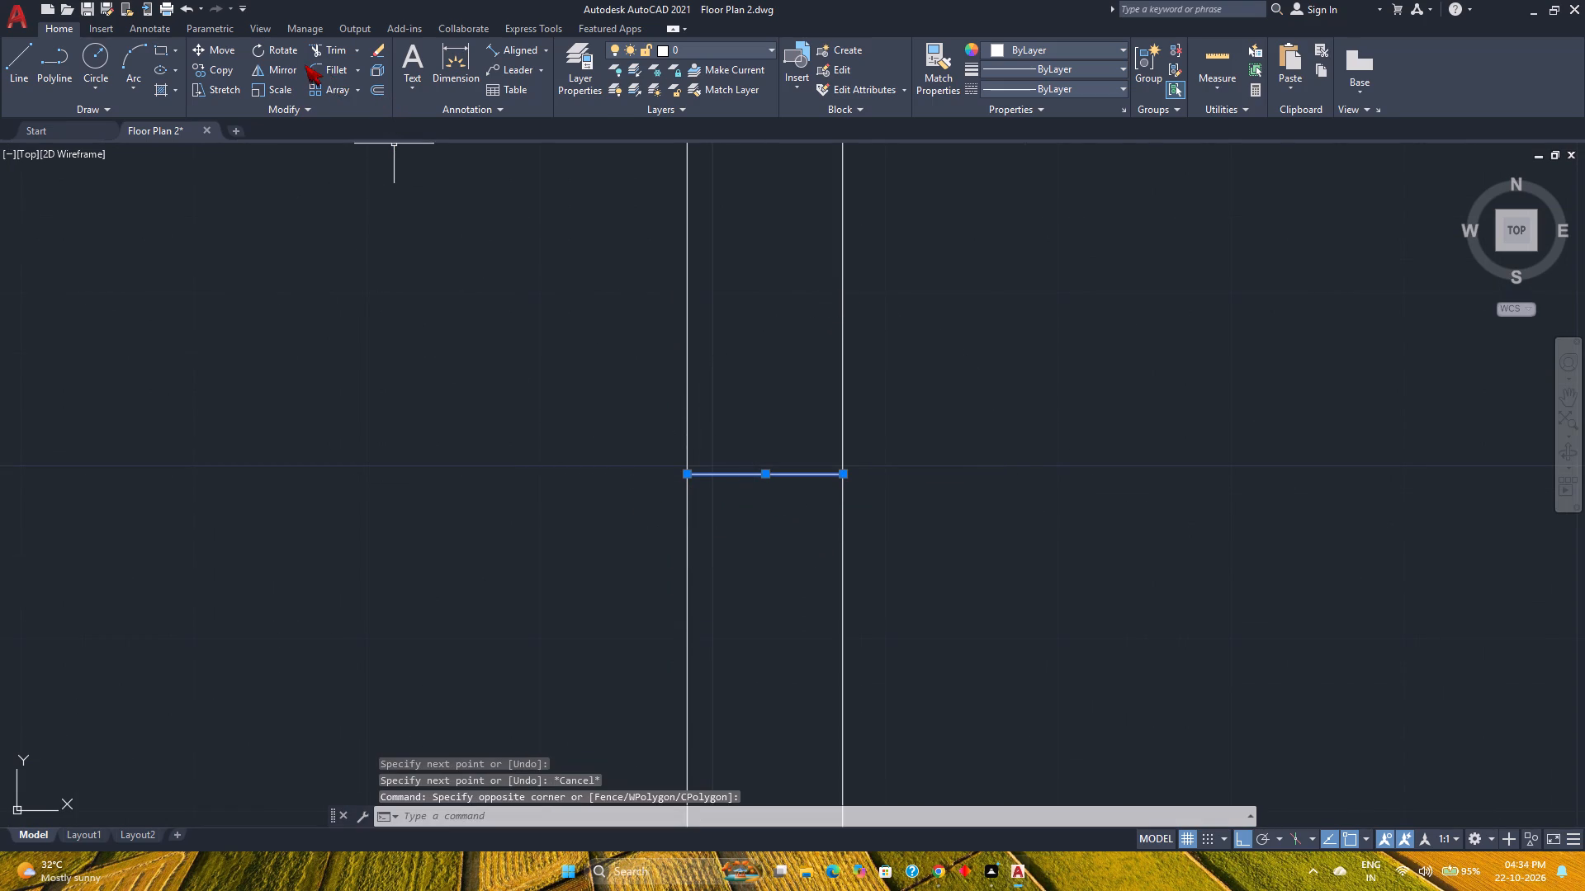
{"action": "left_click", "coordinate": [234, 48]}
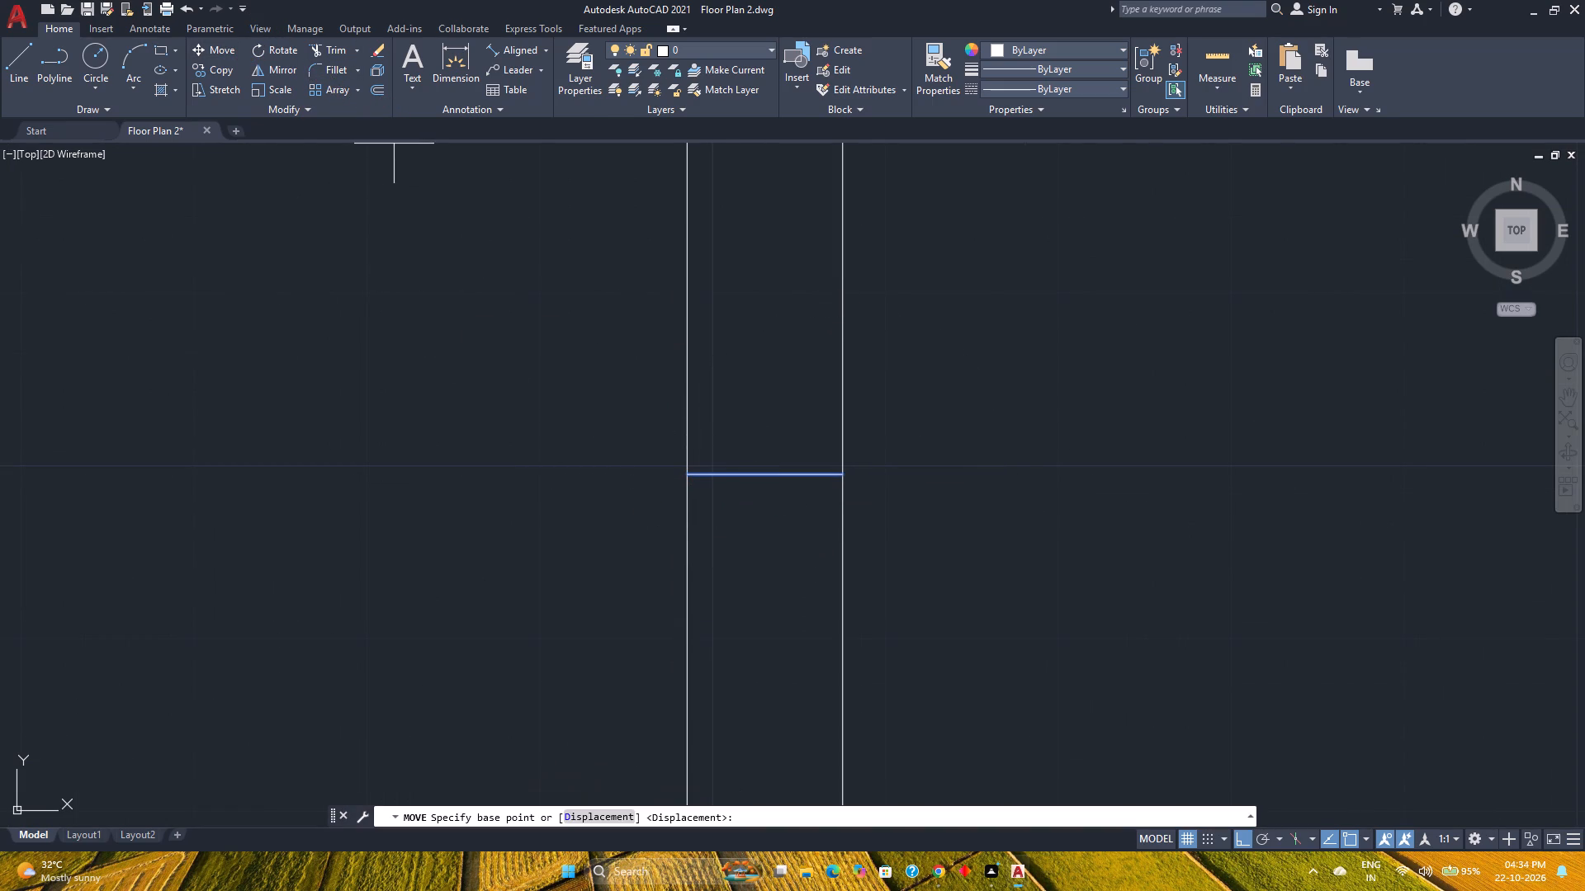
{"action": "left_click", "coordinate": [684, 474]}
{"action": "type", "text": "1.5"}
{"action": "key", "text": "Return"}
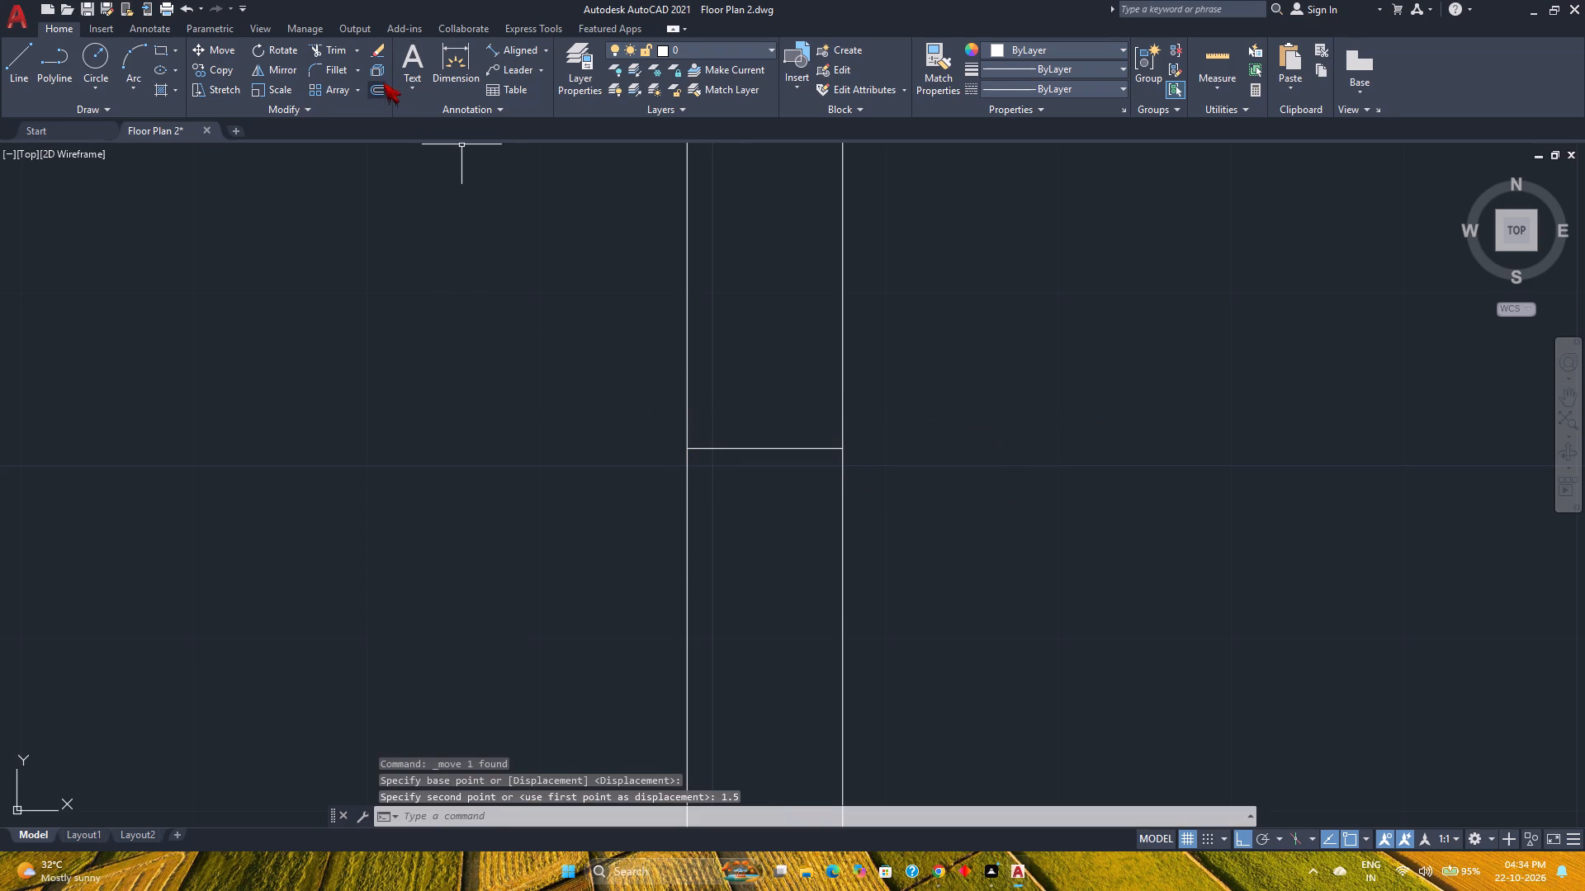
Offset the middle cross line 3" downward to form the window opening's central divider.
{"action": "left_click", "coordinate": [379, 85]}
{"action": "key", "text": "3"}
{"action": "key", "text": "Return"}
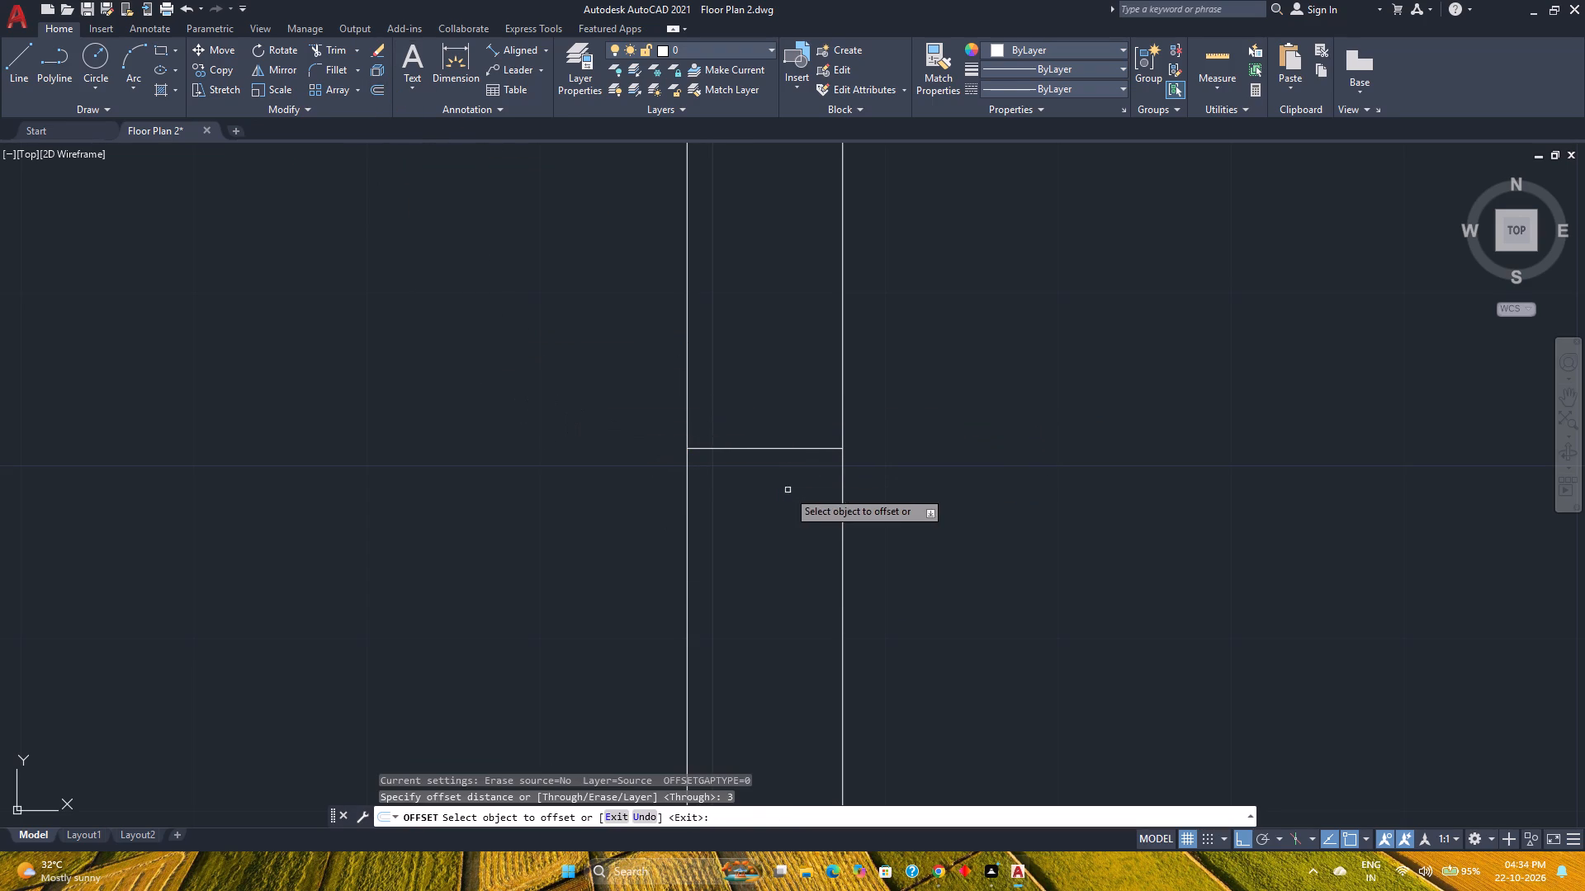
{"action": "left_click", "coordinate": [782, 448]}
{"action": "left_click", "coordinate": [781, 543]}
{"action": "scroll", "coordinate": [780, 543], "scroll_direction": "down", "scroll_amount": 3}
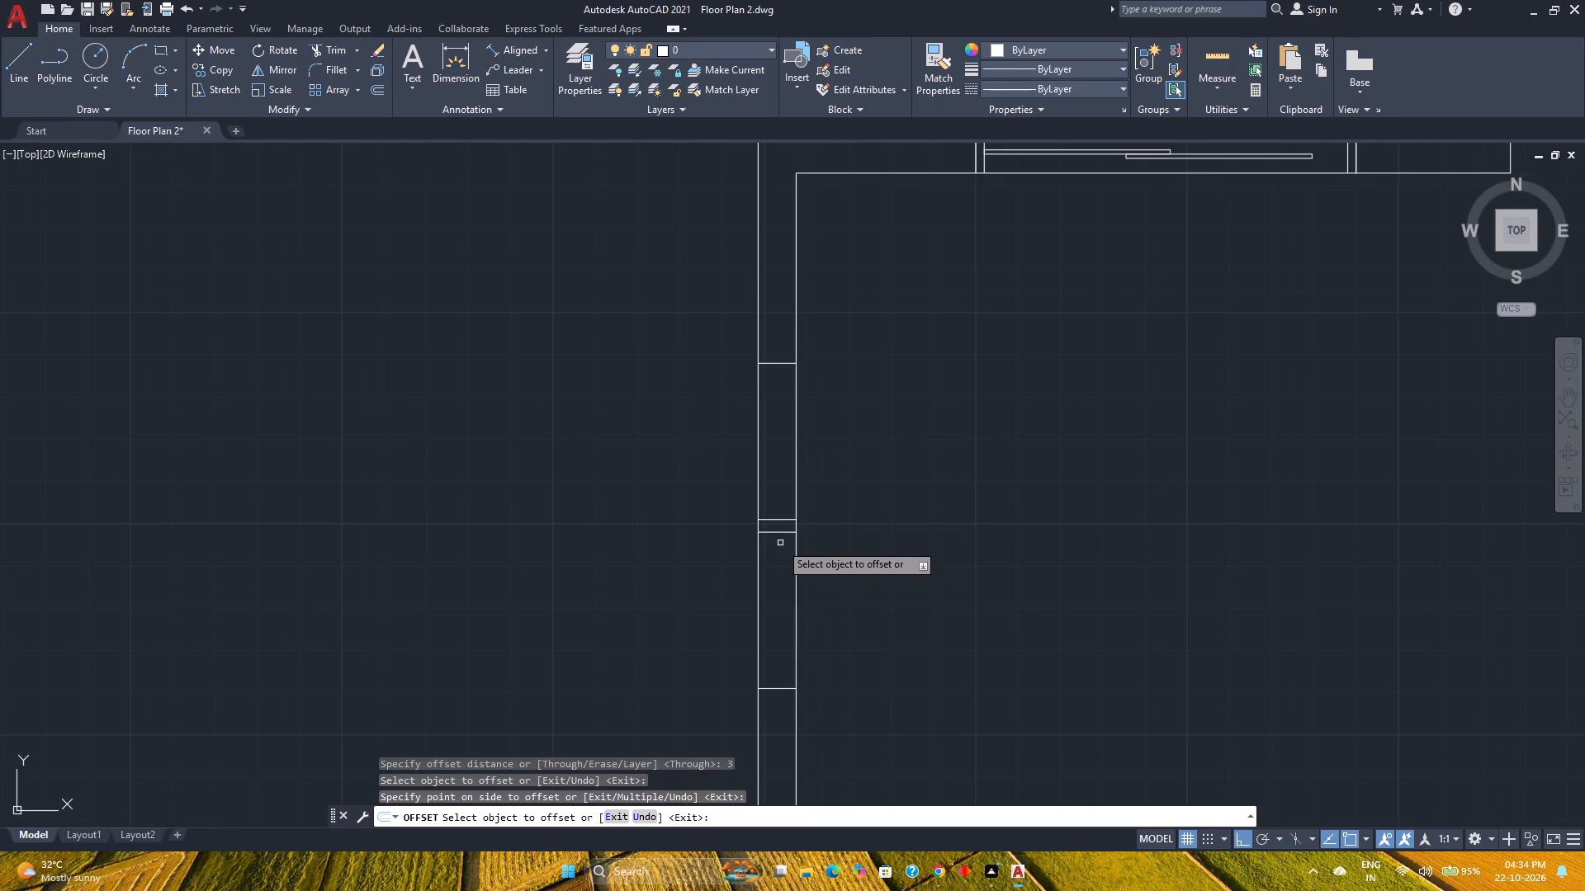
{"action": "key", "text": "Escape"}
Measure the upper half of the window opening, between its top cross line and the divider.
{"action": "scroll", "coordinate": [777, 563], "scroll_direction": "down", "scroll_amount": 1}
{"action": "middle_click_drag", "start_coordinate": [777, 563], "coordinate": [707, 507]}
{"action": "left_click", "coordinate": [1223, 58]}
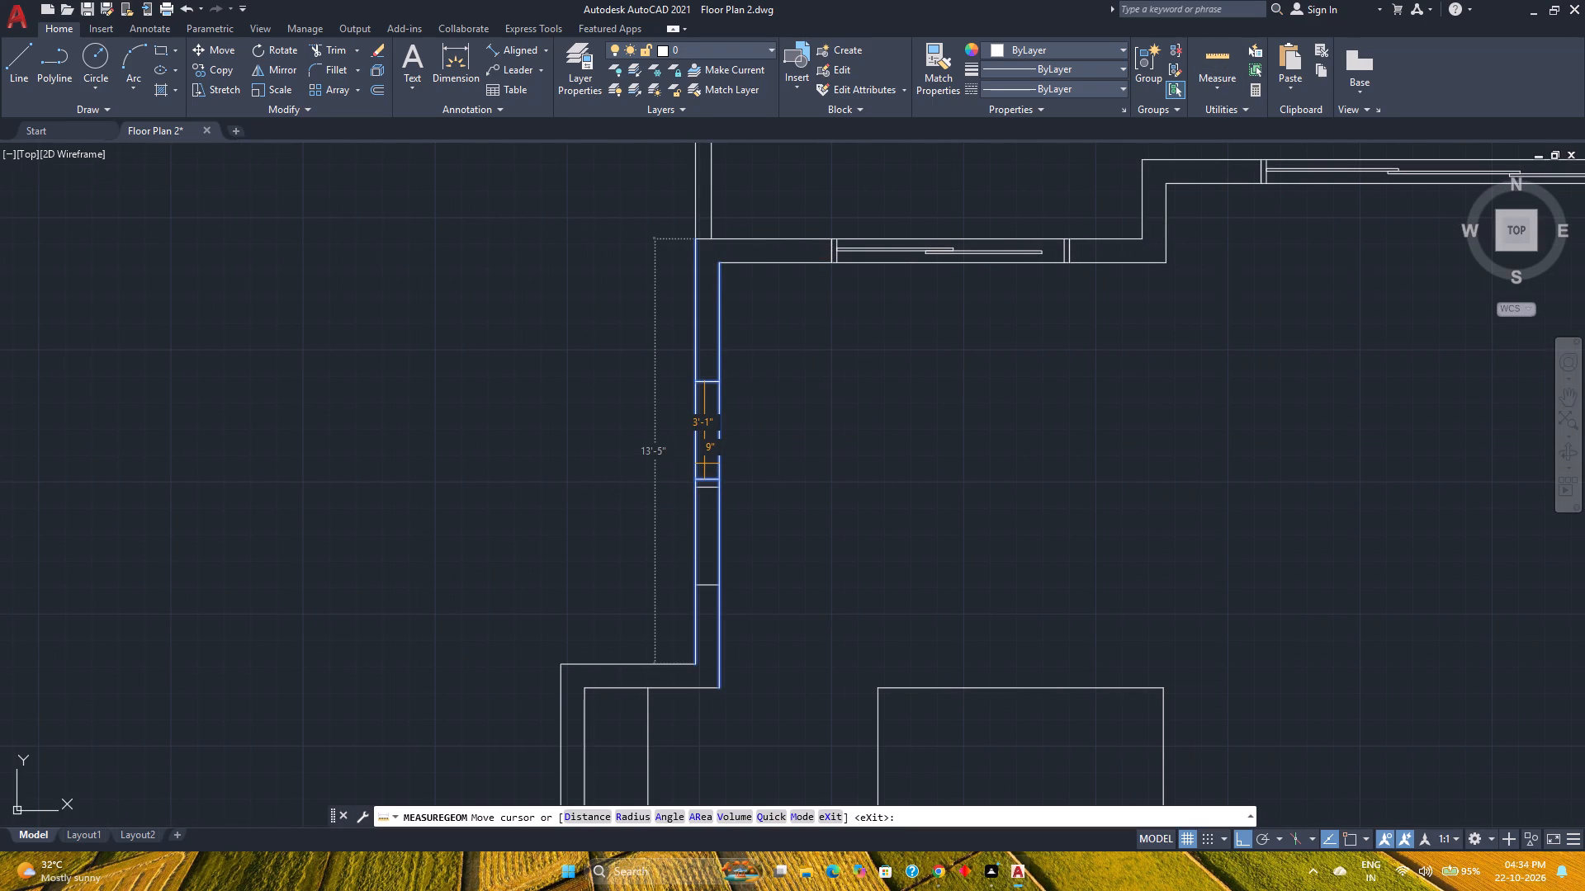
{"action": "key", "text": "Escape"}
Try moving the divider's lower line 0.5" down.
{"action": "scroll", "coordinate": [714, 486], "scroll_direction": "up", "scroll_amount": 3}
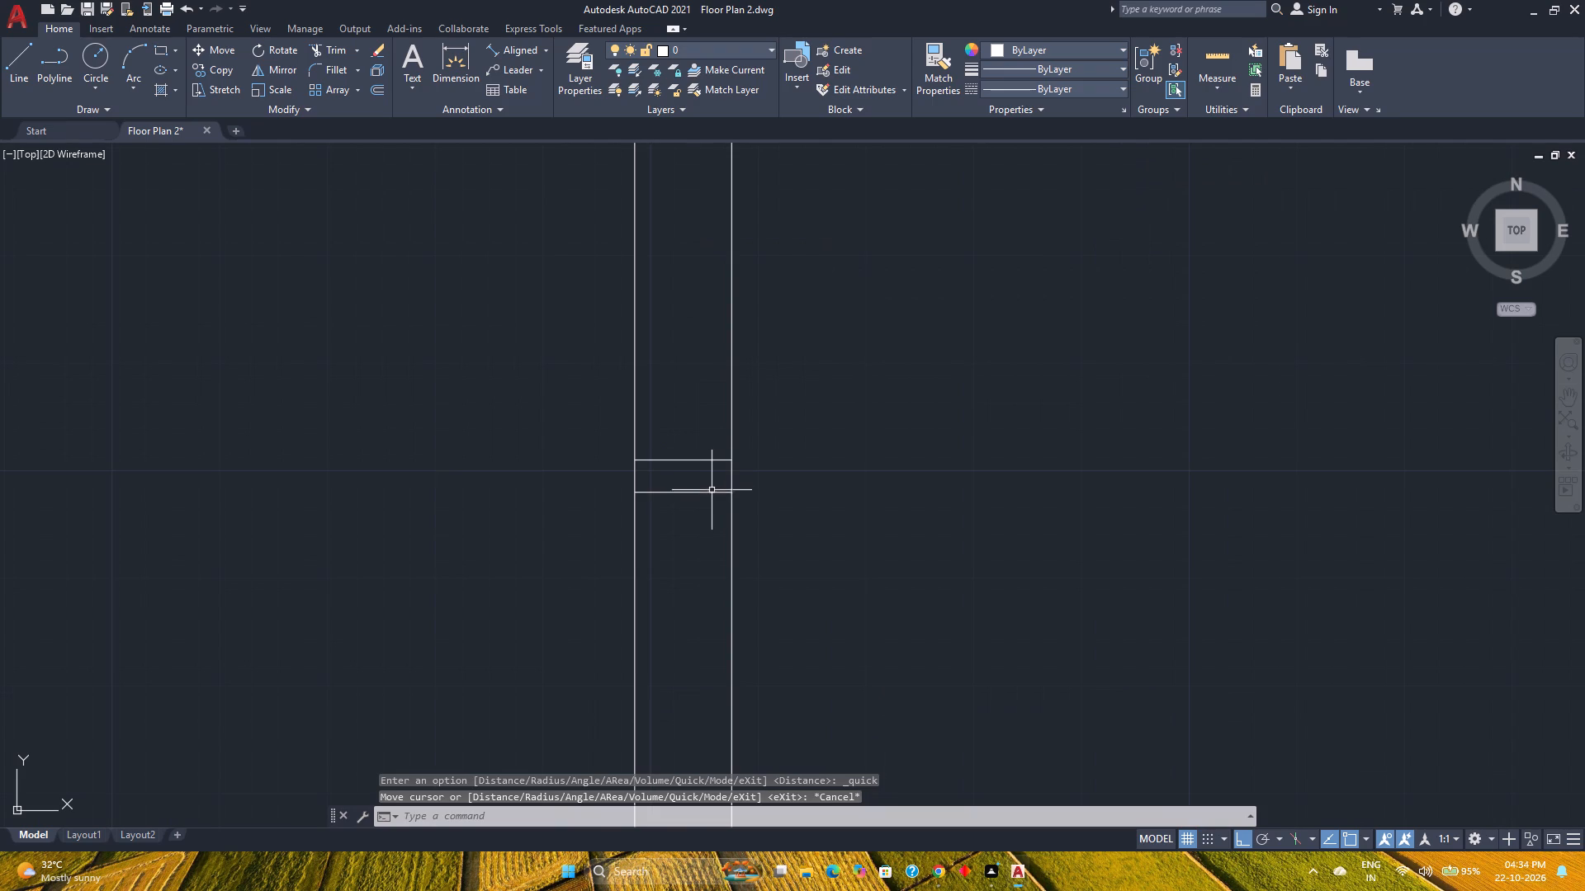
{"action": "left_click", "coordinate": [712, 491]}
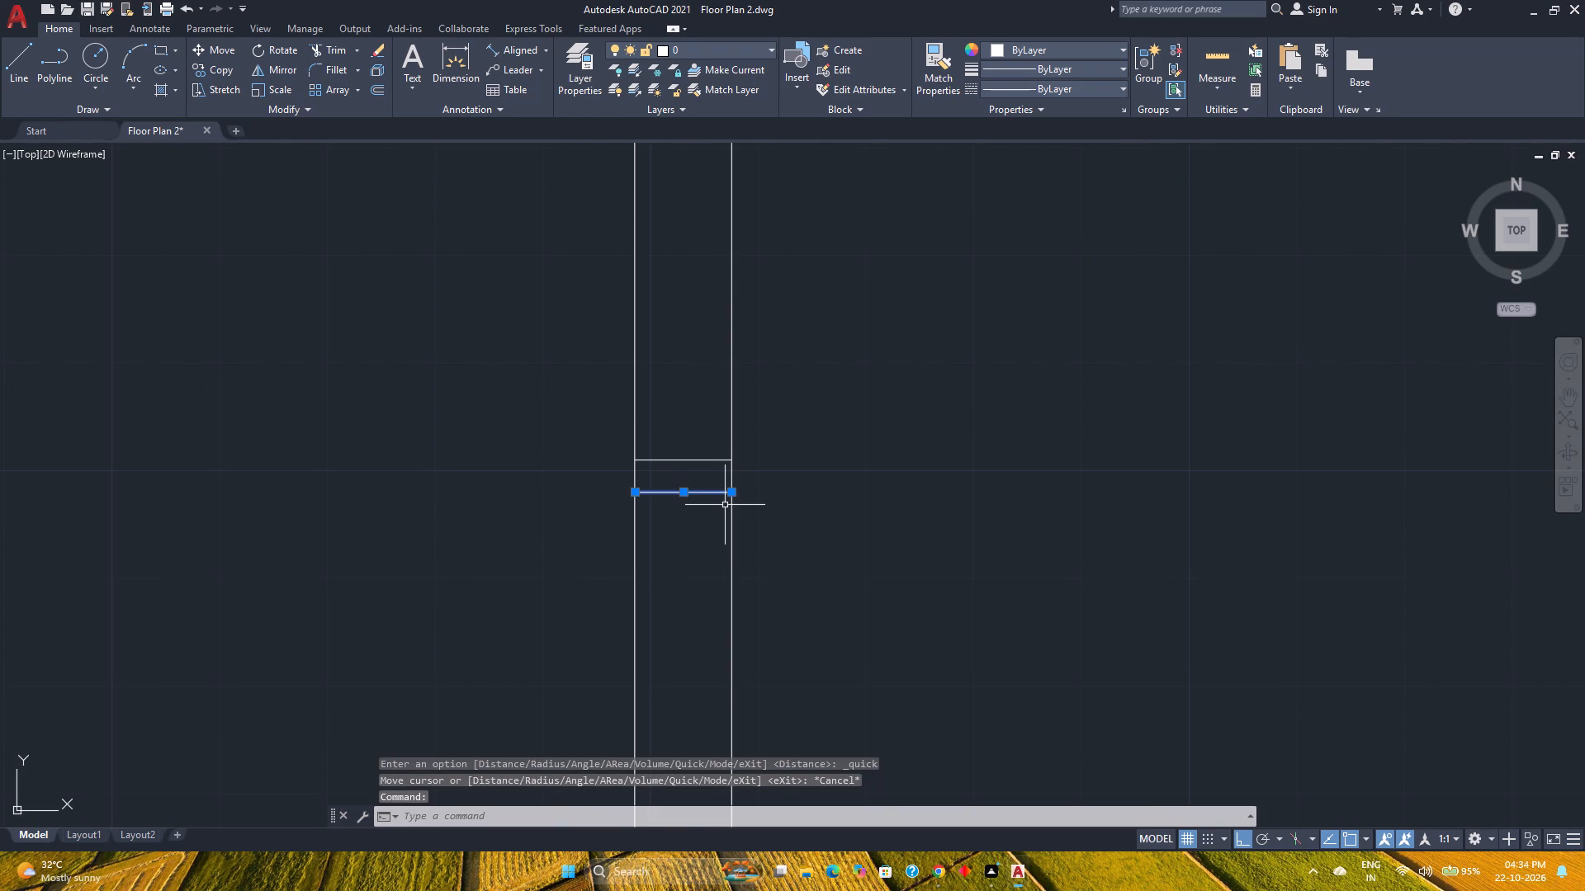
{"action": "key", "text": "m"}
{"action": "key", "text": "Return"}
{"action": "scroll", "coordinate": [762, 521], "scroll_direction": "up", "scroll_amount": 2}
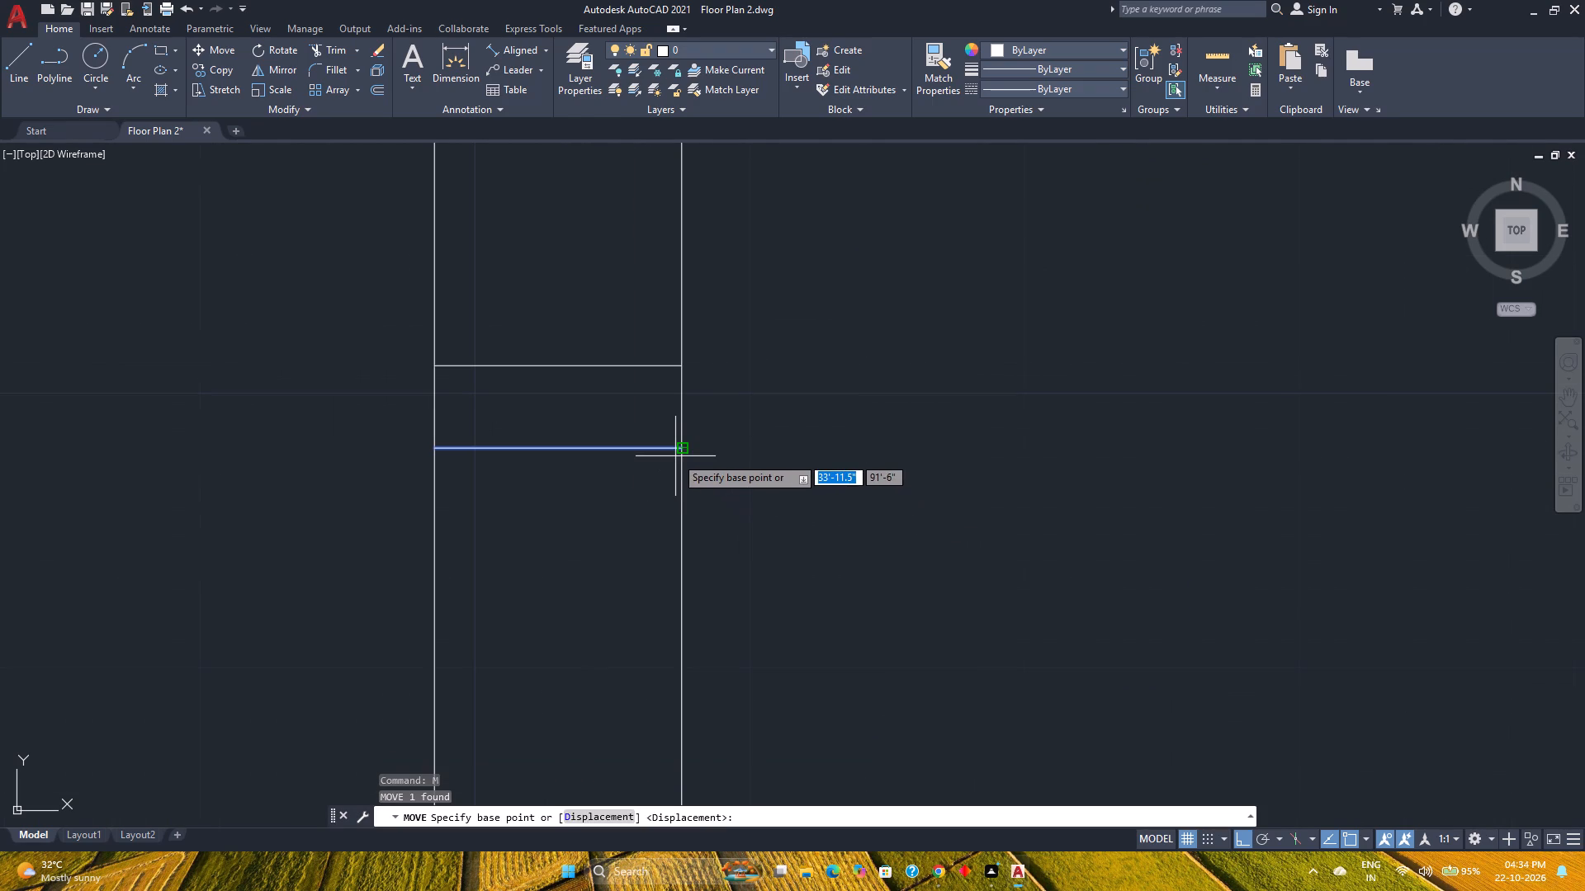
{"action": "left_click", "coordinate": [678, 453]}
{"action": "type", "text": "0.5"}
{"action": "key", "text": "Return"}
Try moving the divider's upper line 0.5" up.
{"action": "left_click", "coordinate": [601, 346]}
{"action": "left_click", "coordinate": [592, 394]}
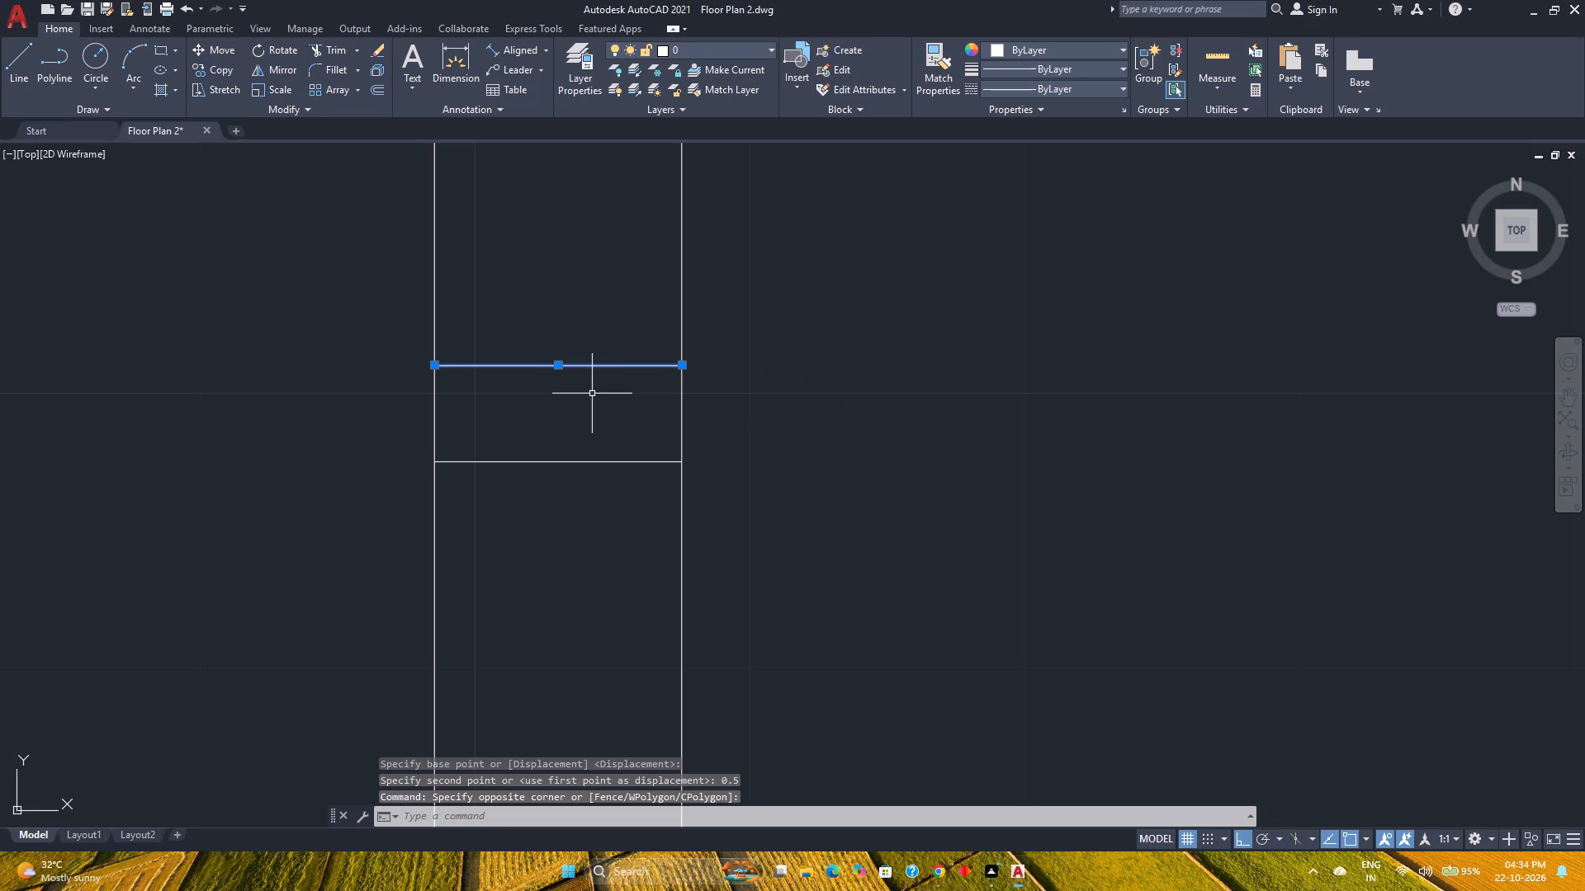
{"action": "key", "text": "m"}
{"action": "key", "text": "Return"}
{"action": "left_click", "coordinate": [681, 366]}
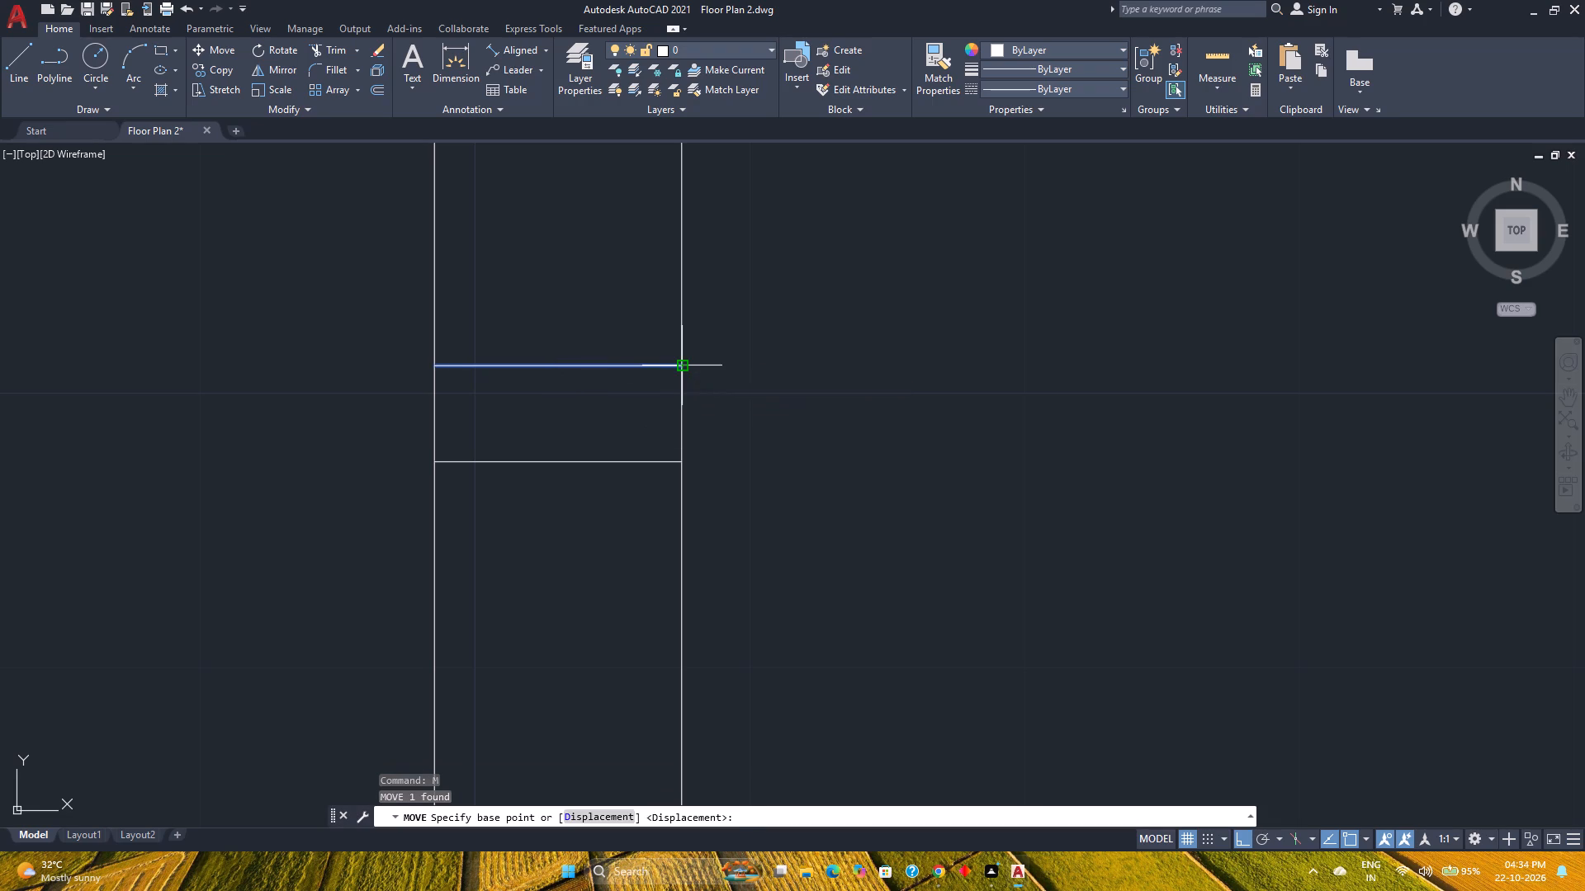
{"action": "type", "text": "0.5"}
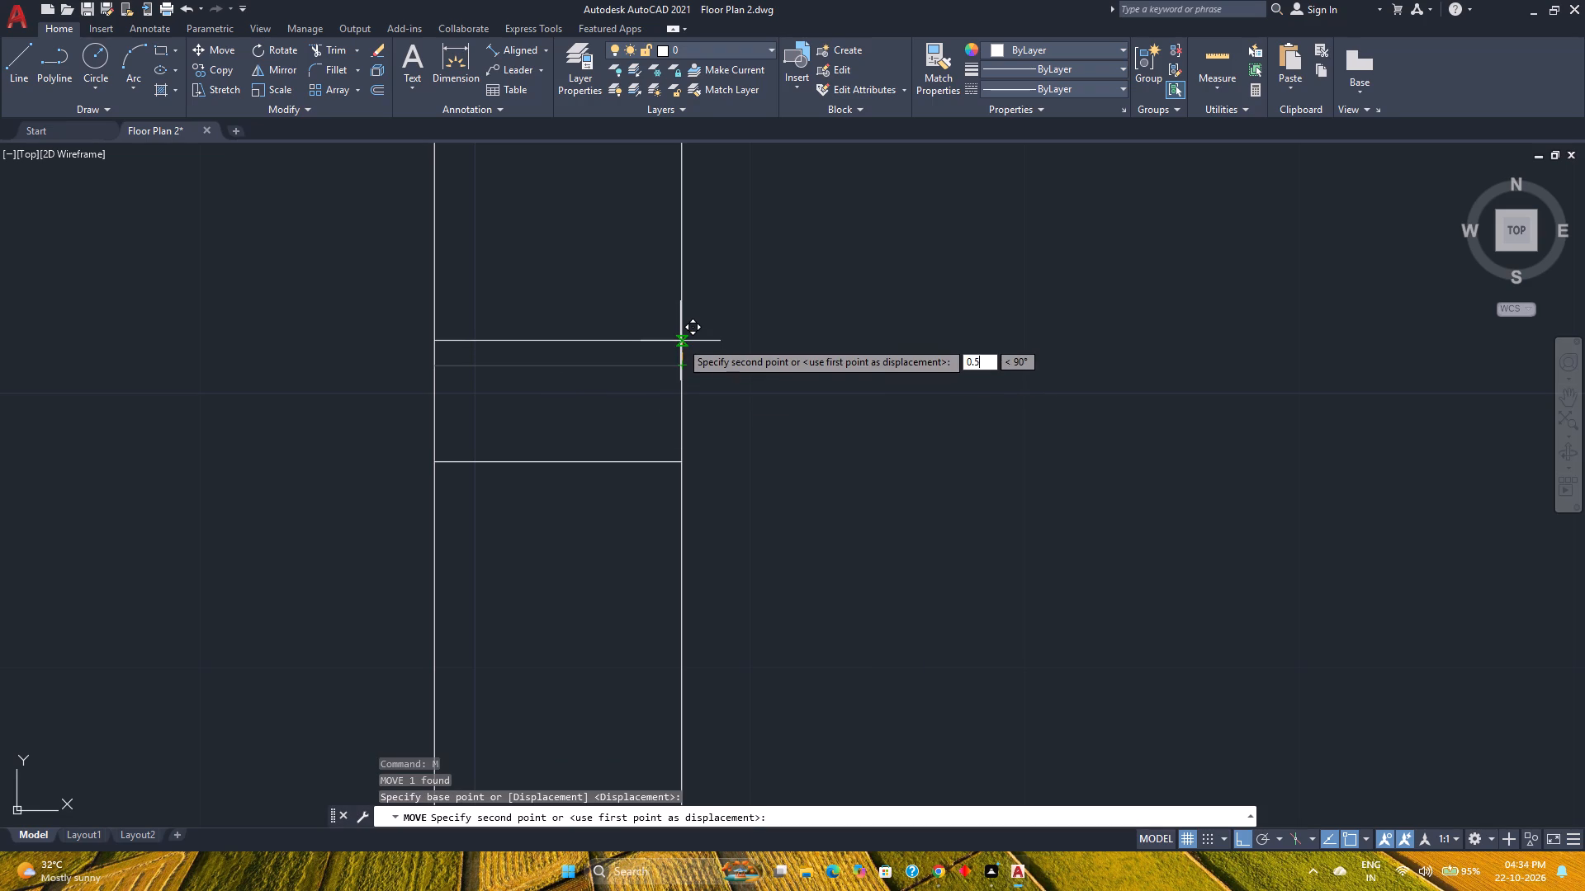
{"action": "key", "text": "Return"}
Measure the lower half of the window opening, between the divider and the bottom cross line.
{"action": "scroll", "coordinate": [673, 385], "scroll_direction": "down", "scroll_amount": 4}
{"action": "middle_click_drag", "start_coordinate": [673, 385], "coordinate": [692, 537]}
{"action": "scroll", "coordinate": [692, 537], "scroll_direction": "down", "scroll_amount": 1}
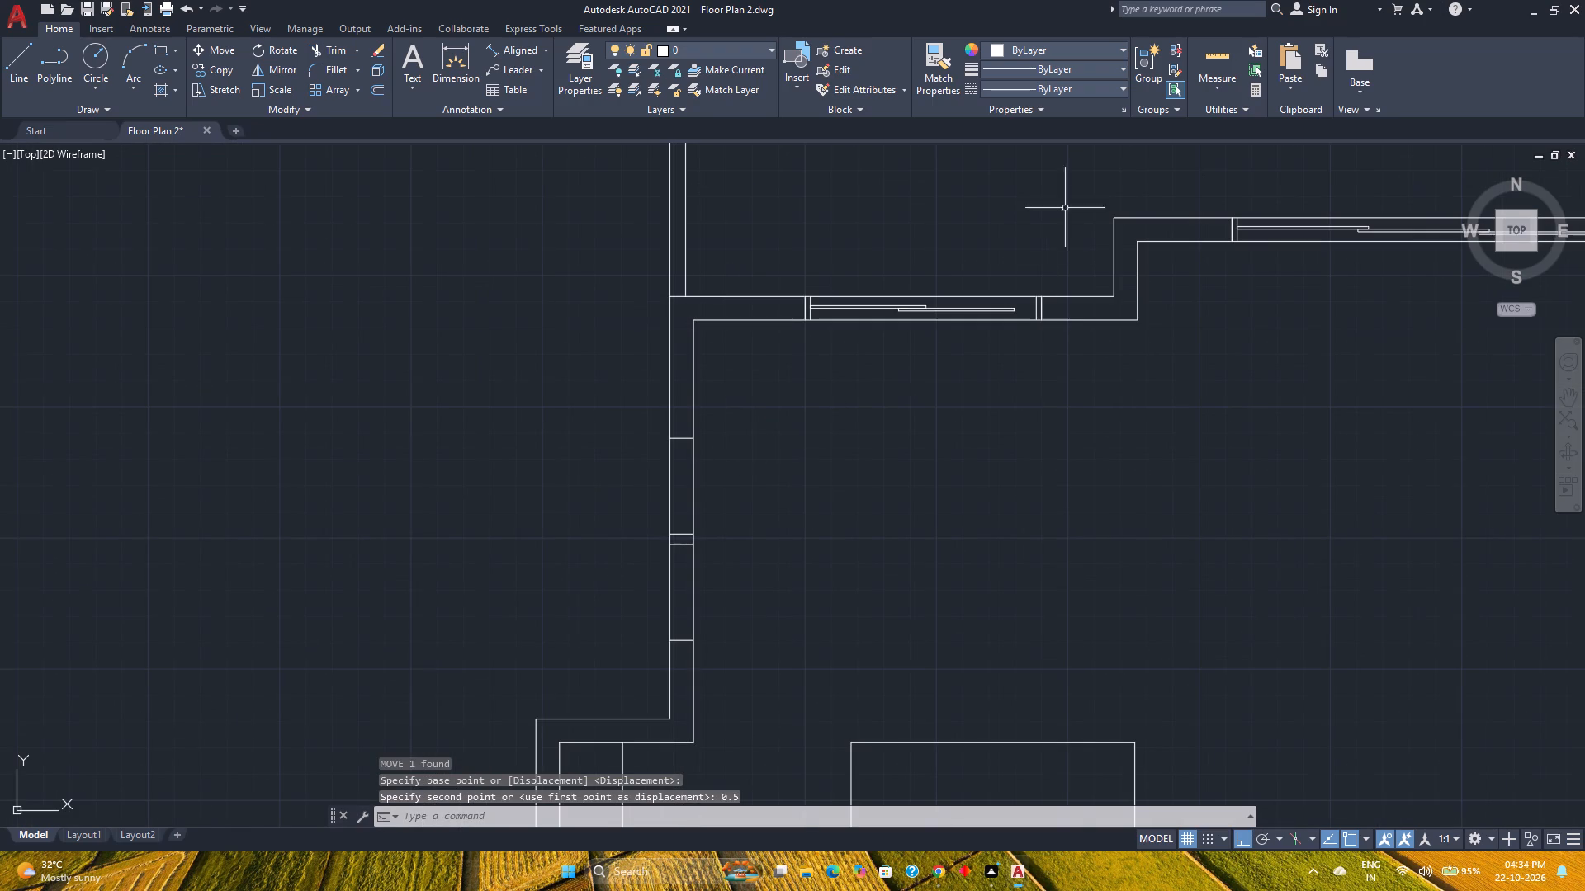
{"action": "left_click", "coordinate": [1221, 64]}
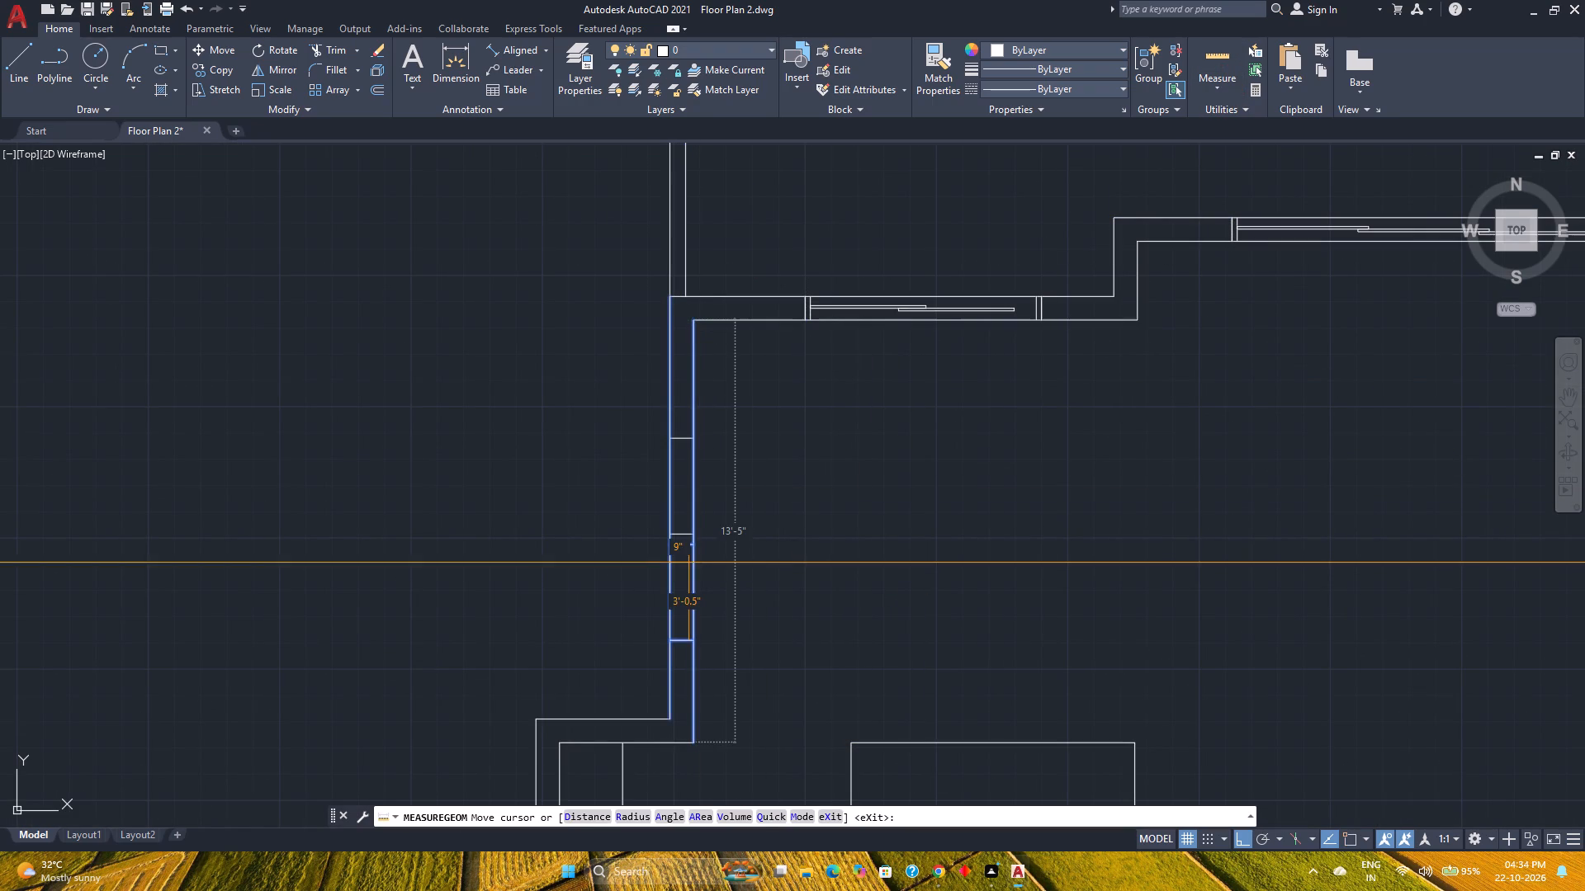
{"action": "key", "text": "Escape"}
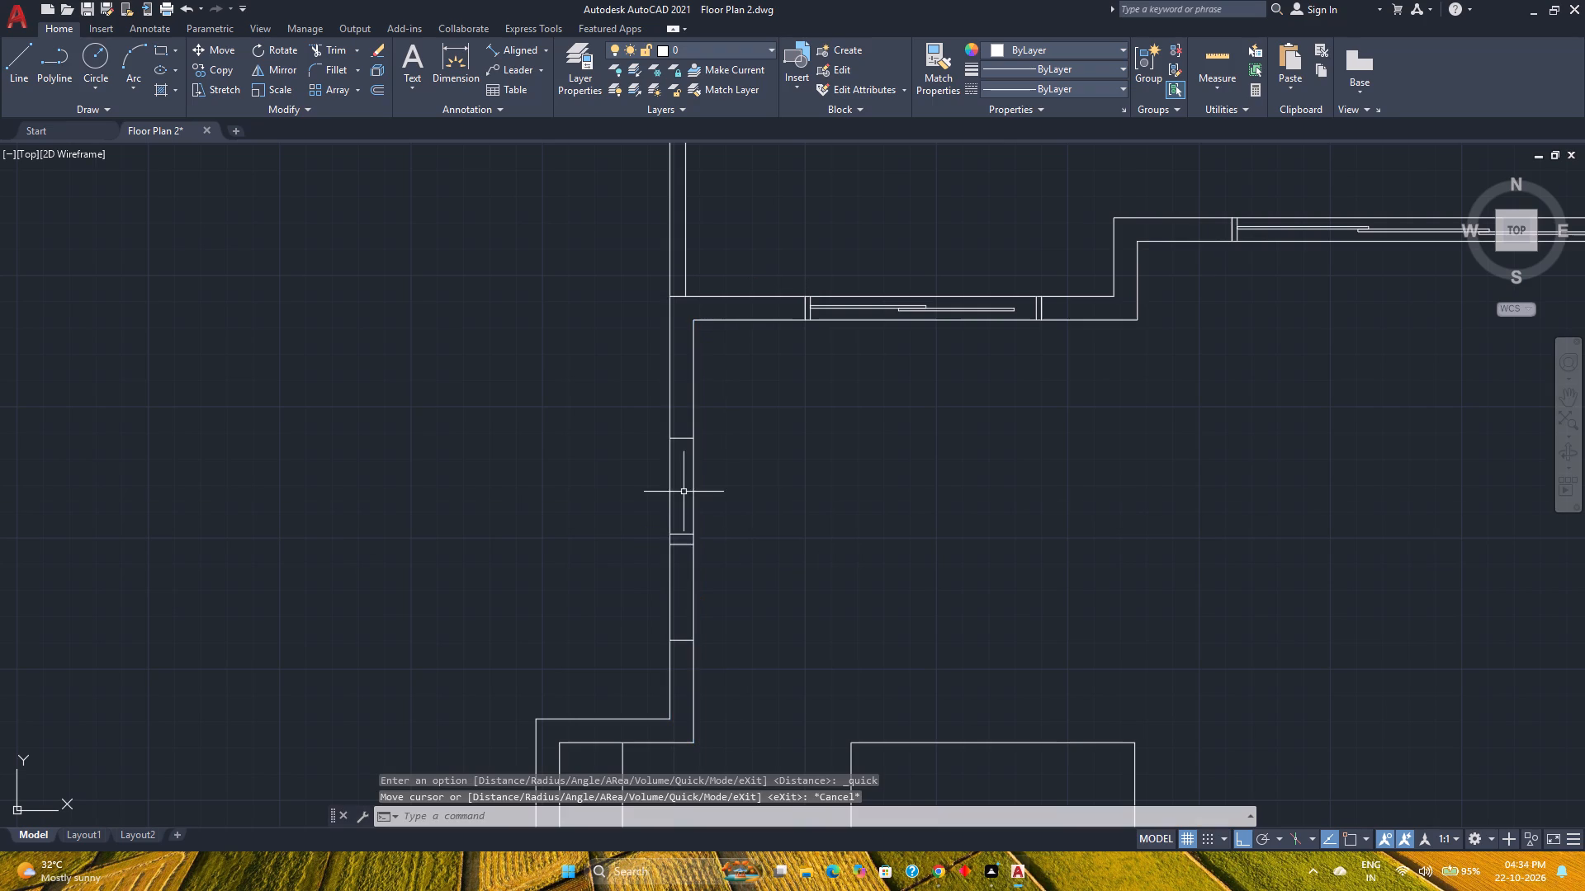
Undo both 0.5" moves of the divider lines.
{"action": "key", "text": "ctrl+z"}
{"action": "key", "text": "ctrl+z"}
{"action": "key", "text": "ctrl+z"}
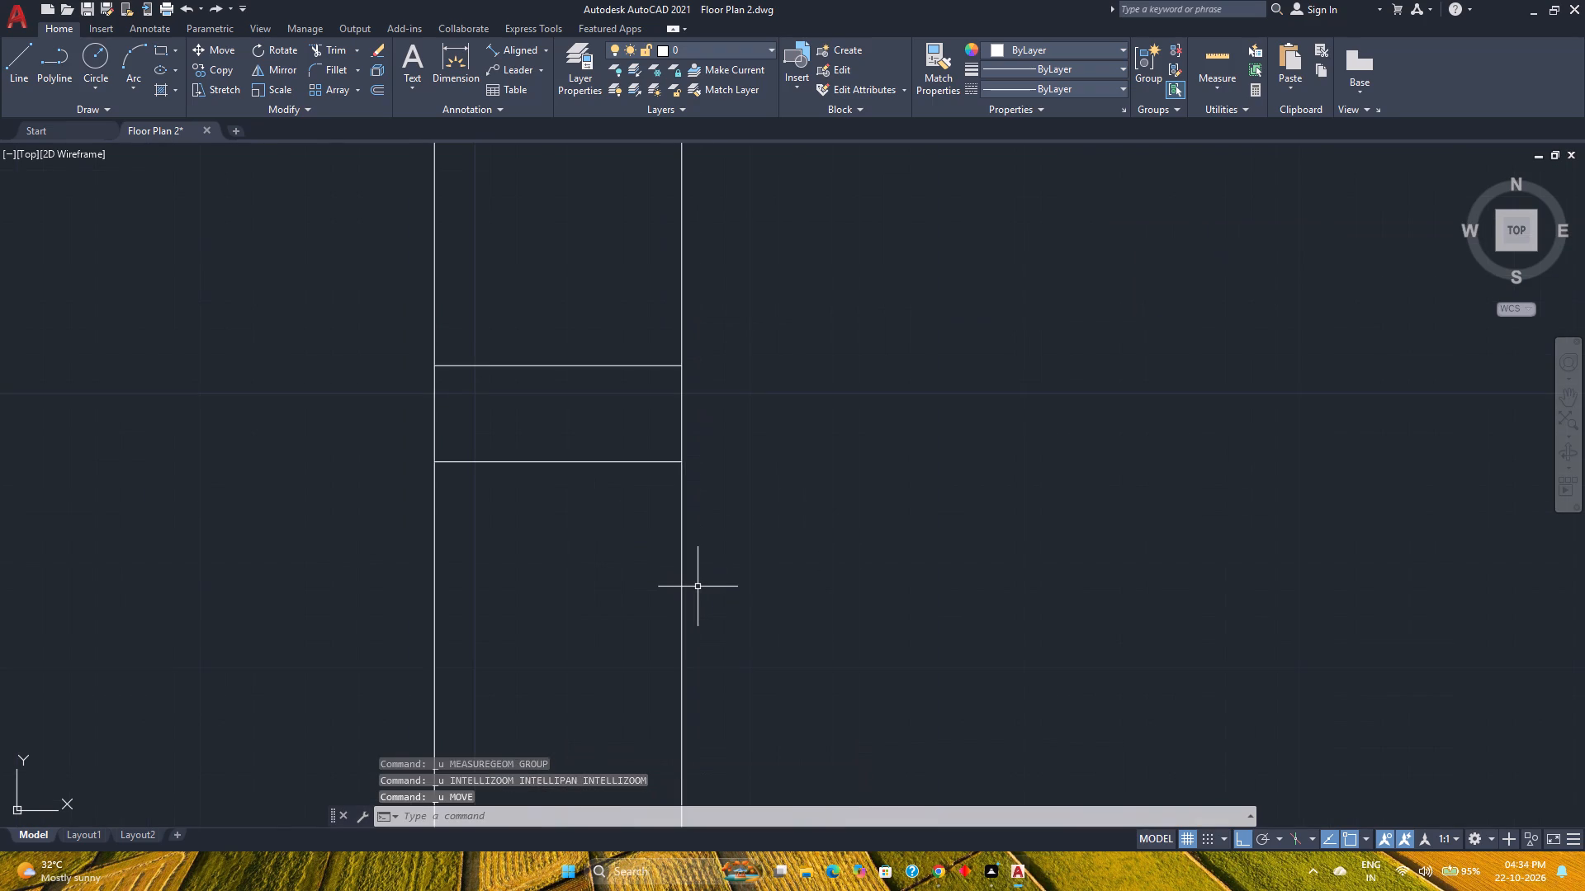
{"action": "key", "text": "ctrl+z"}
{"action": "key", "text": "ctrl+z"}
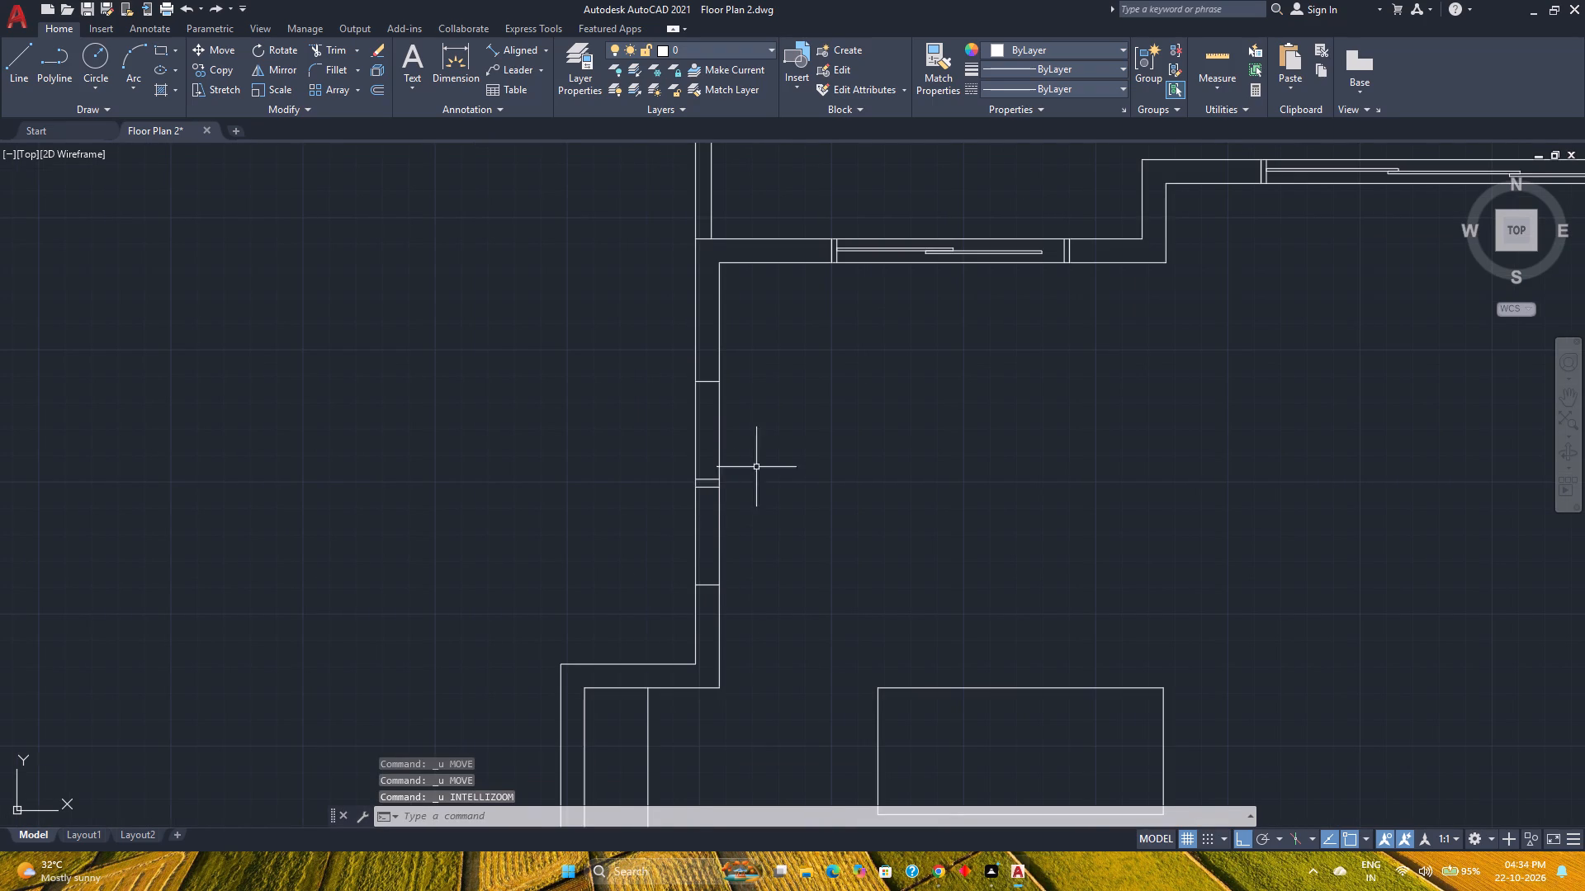
Measure the window opening's spacing around the 3" divider, including its upper half.
{"action": "scroll", "coordinate": [703, 496], "scroll_direction": "up", "scroll_amount": 3}
{"action": "left_click", "coordinate": [1221, 57]}
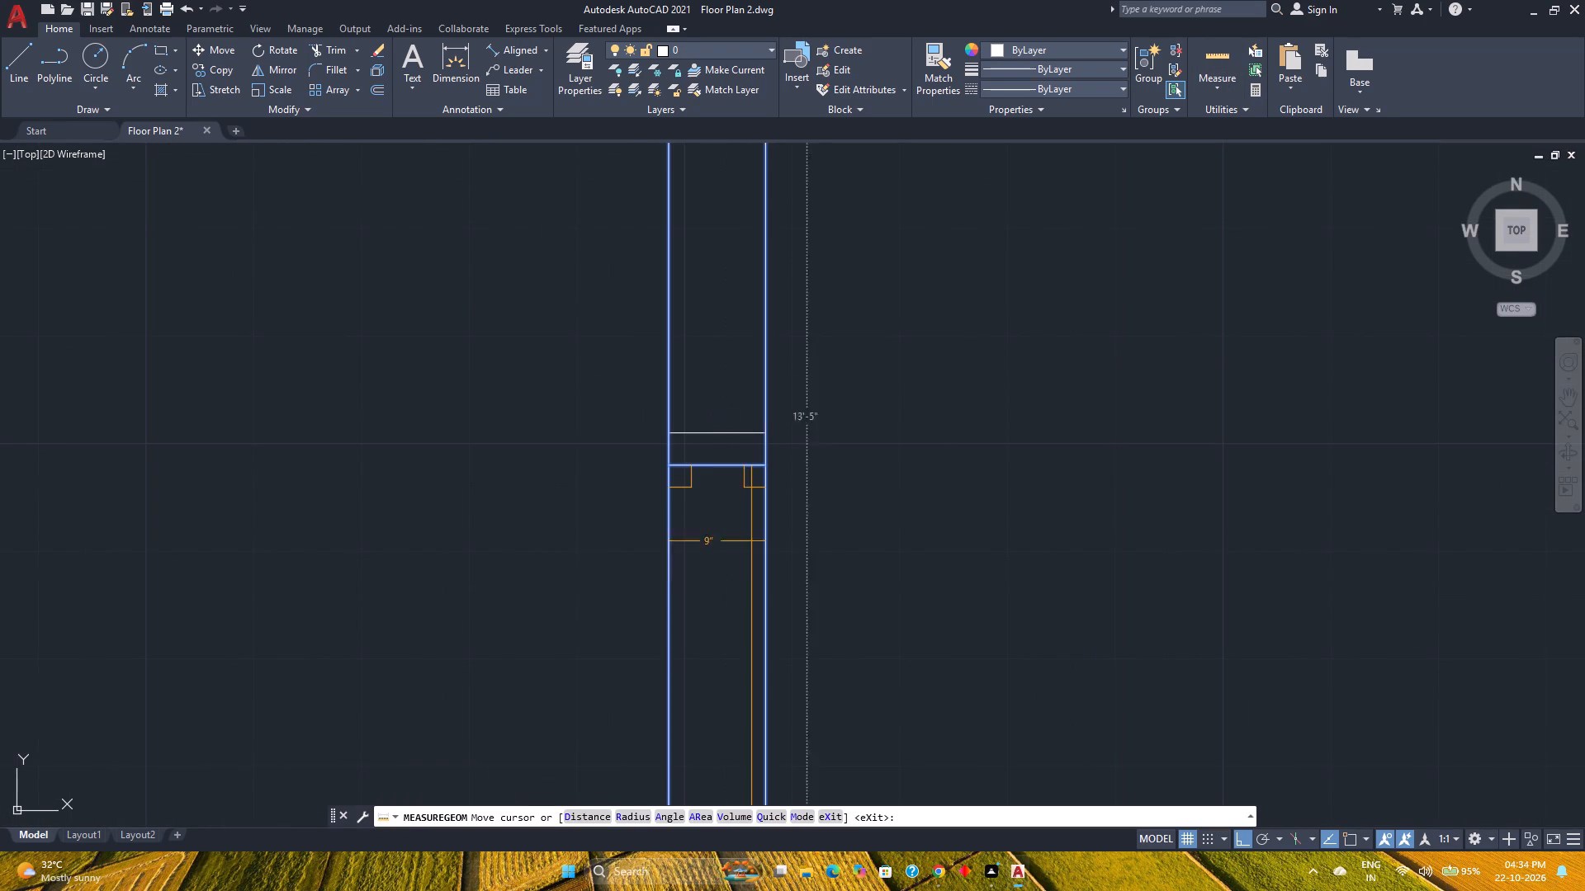
{"action": "scroll", "coordinate": [726, 563], "scroll_direction": "down", "scroll_amount": 2}
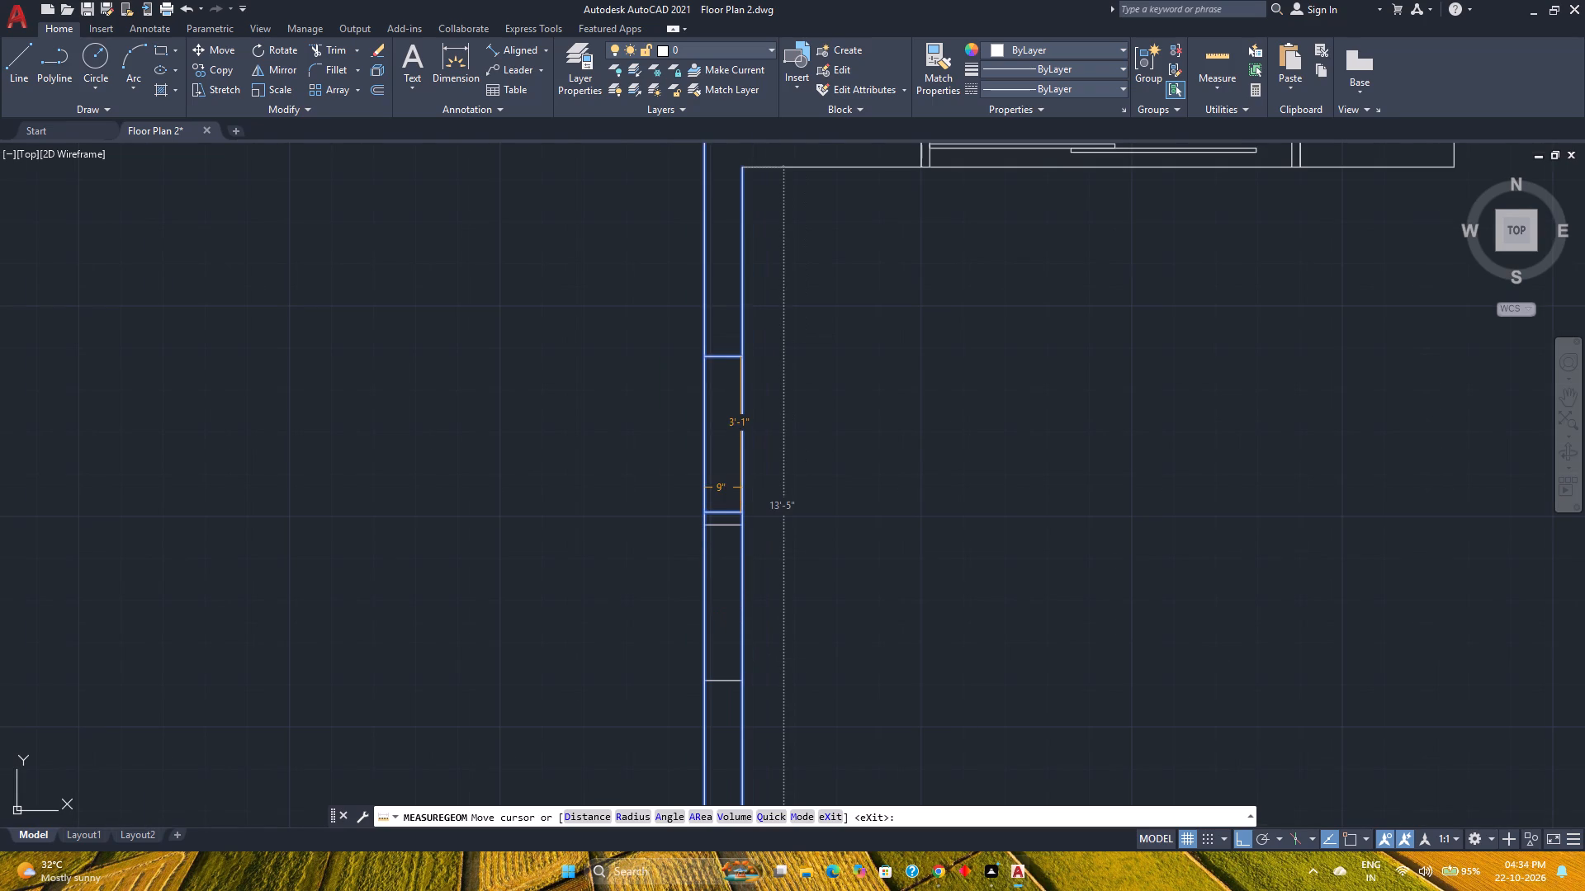
{"action": "key", "text": "Escape"}
{"action": "scroll", "coordinate": [696, 537], "scroll_direction": "up", "scroll_amount": 3}
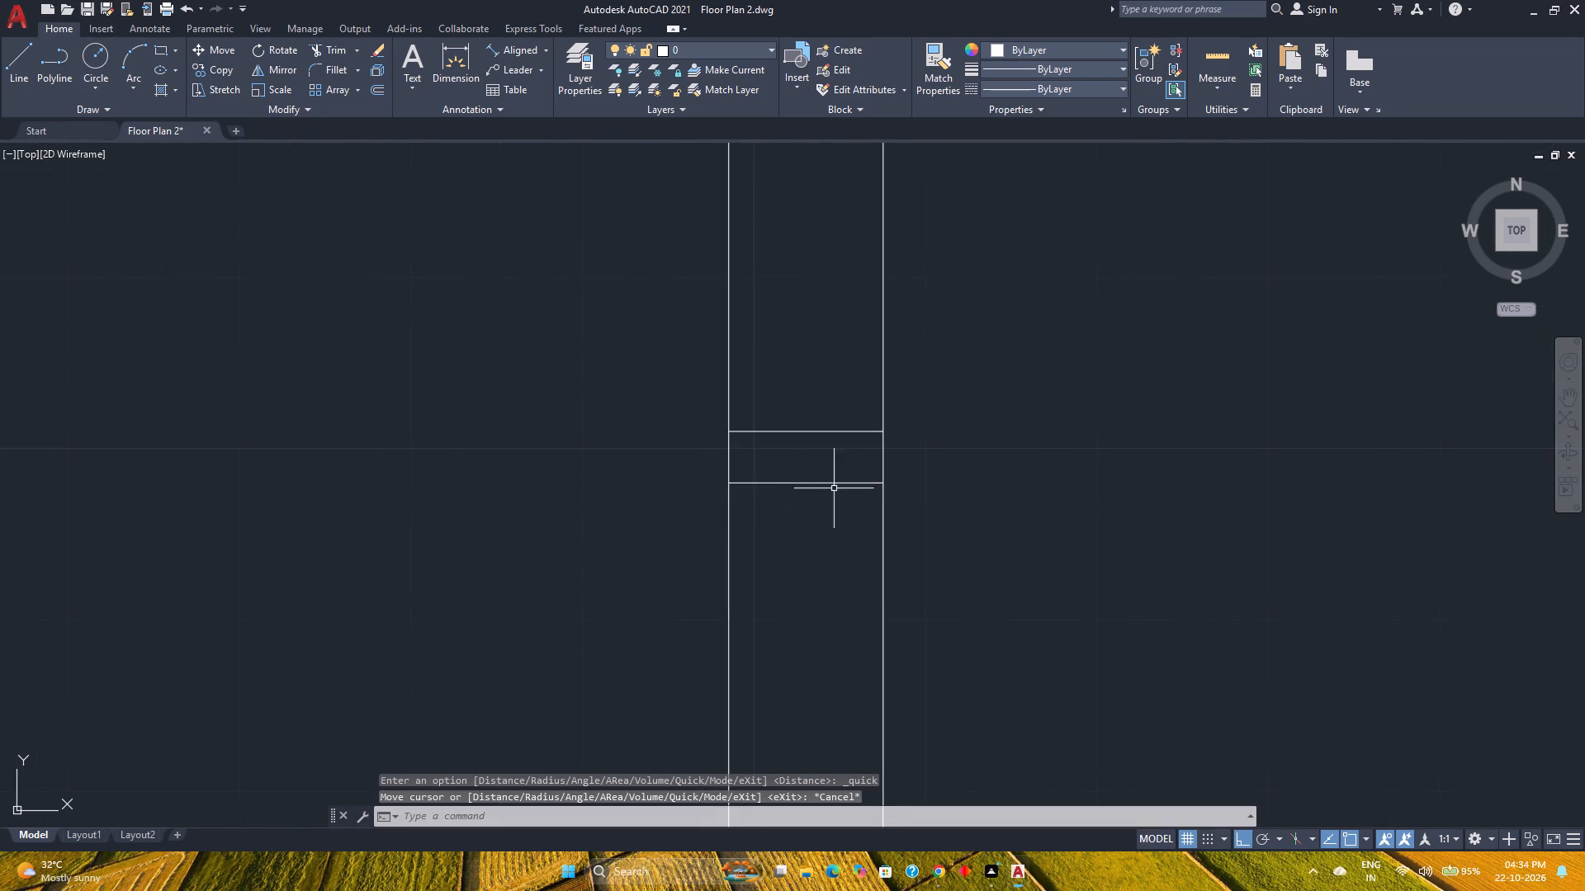
Move the window divider's lower line 1" down.
{"action": "left_click", "coordinate": [844, 481]}
{"action": "key", "text": "m"}
{"action": "key", "text": "Return"}
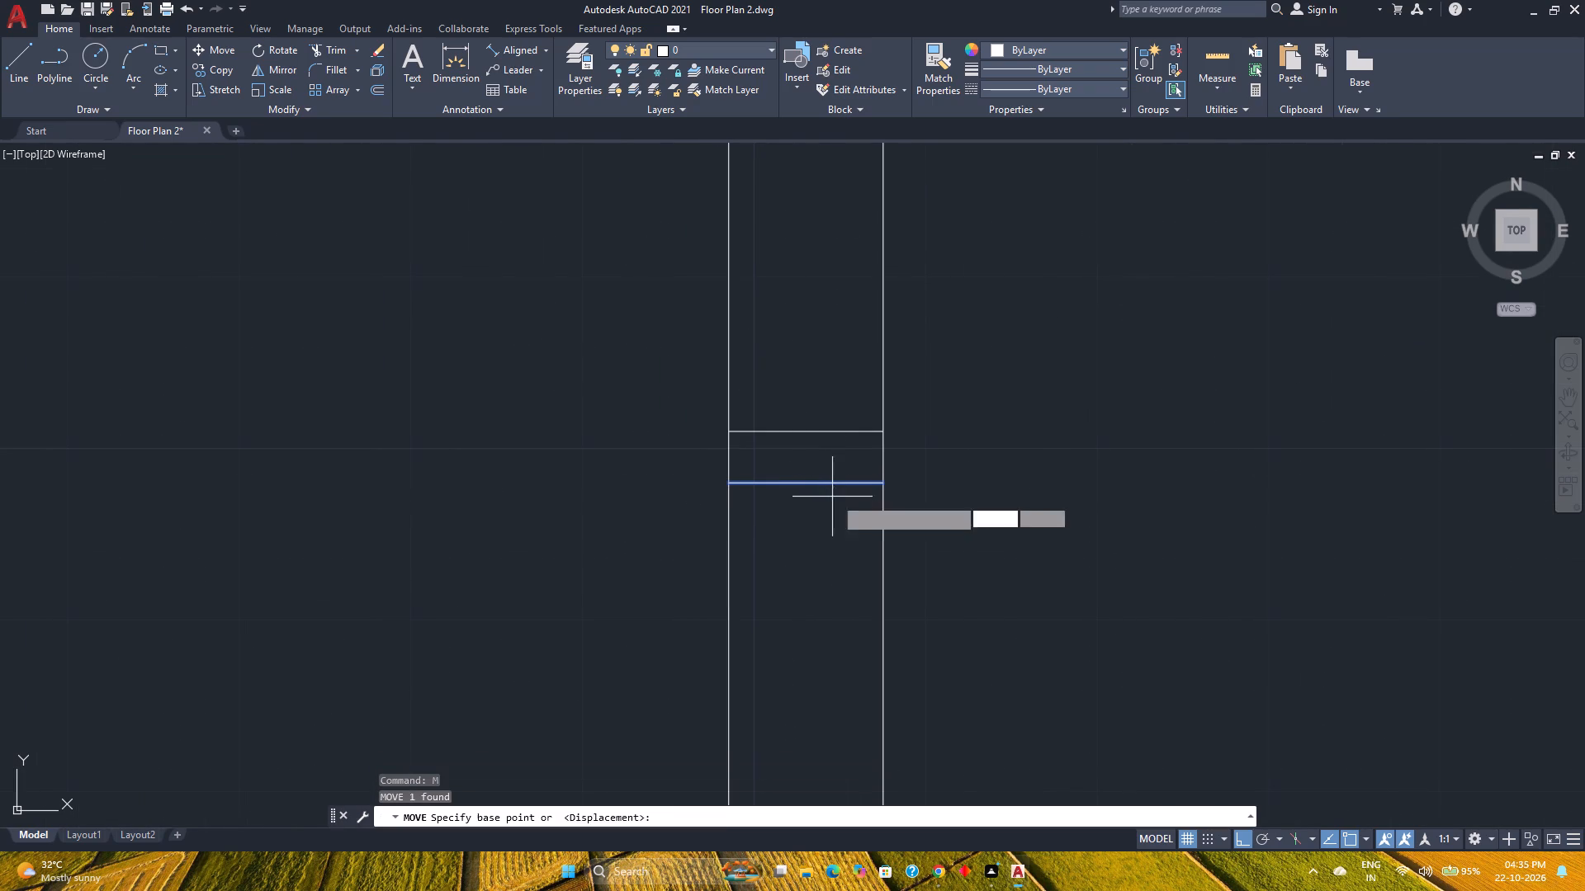
{"action": "scroll", "coordinate": [845, 503], "scroll_direction": "up", "scroll_amount": 2}
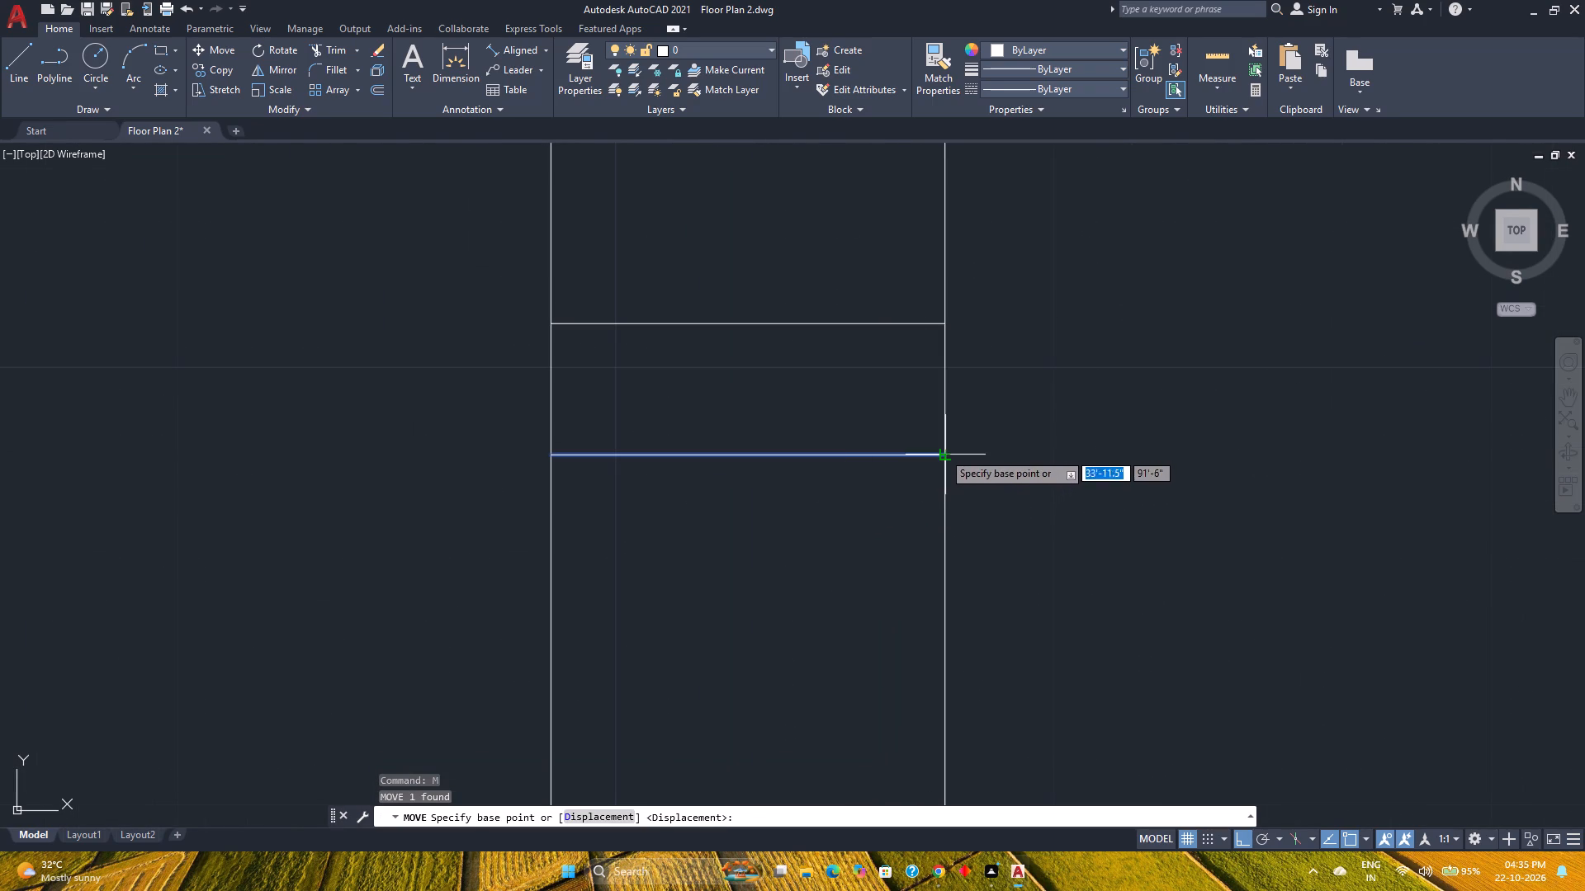
{"action": "left_click", "coordinate": [943, 452]}
{"action": "key", "text": "1"}
{"action": "key", "text": "Return"}
Move the window divider's upper line 1" up.
{"action": "left_click_drag", "start_coordinate": [877, 437], "coordinate": [869, 427]}
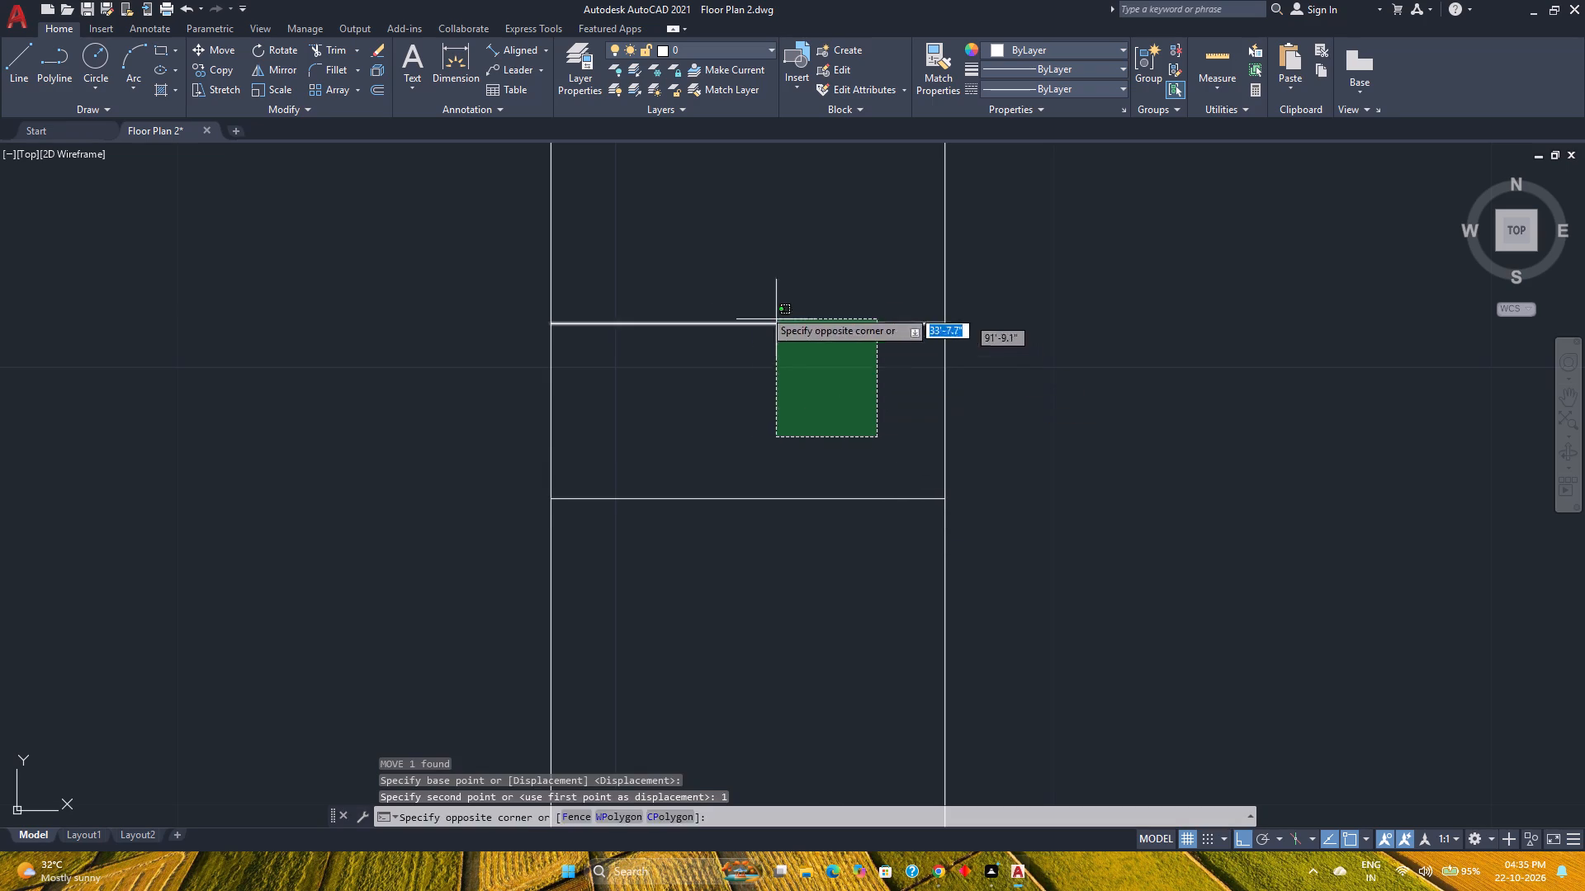
{"action": "left_click", "coordinate": [738, 285]}
{"action": "key", "text": "m"}
{"action": "key", "text": "Return"}
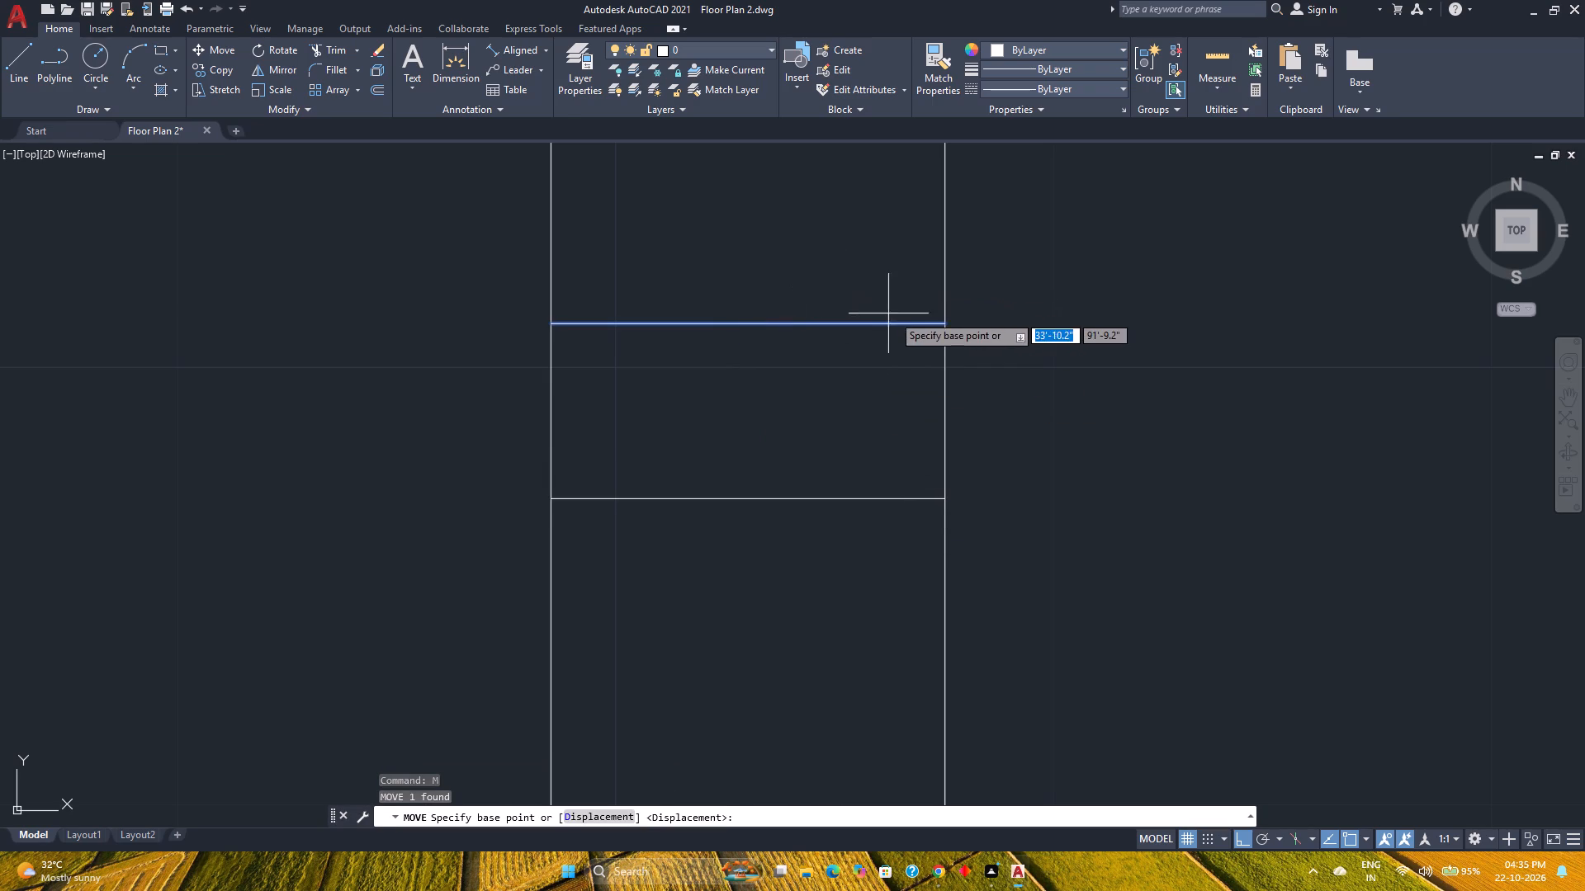
{"action": "left_click", "coordinate": [944, 323]}
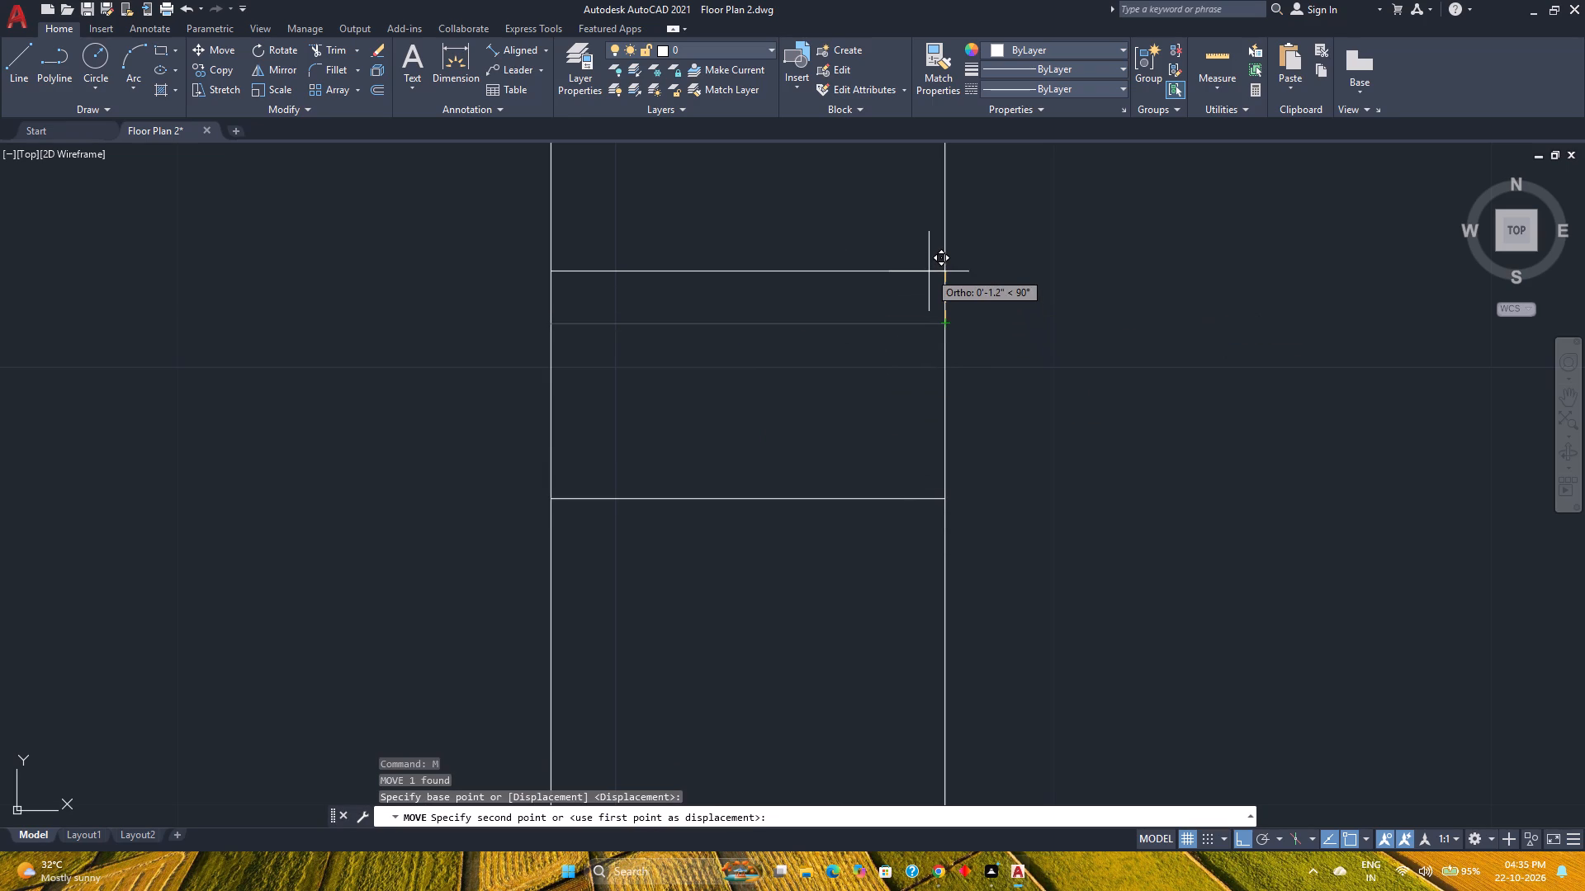
{"action": "key", "text": "1"}
{"action": "key", "text": "Return"}
Measure the lower half of the window opening, between the divider and the bottom cross line.
{"action": "scroll", "coordinate": [849, 375], "scroll_direction": "down", "scroll_amount": 2}
{"action": "middle_click_drag", "start_coordinate": [838, 376], "coordinate": [783, 504]}
{"action": "middle_click", "coordinate": [782, 509]}
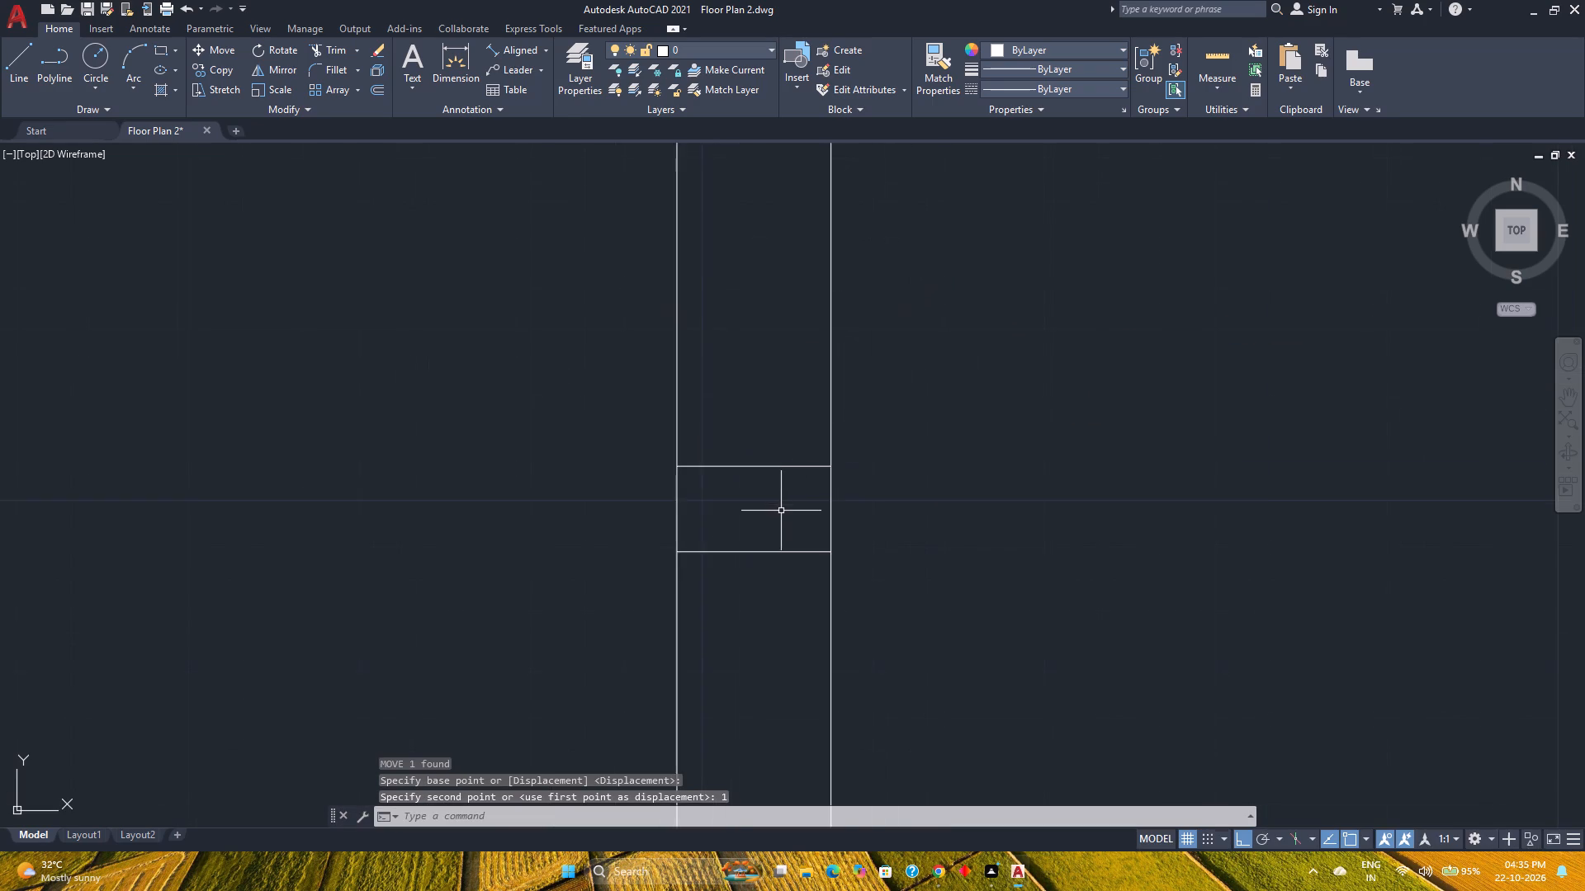
{"action": "scroll", "coordinate": [778, 510], "scroll_direction": "down", "scroll_amount": 3}
{"action": "left_click", "coordinate": [1216, 63]}
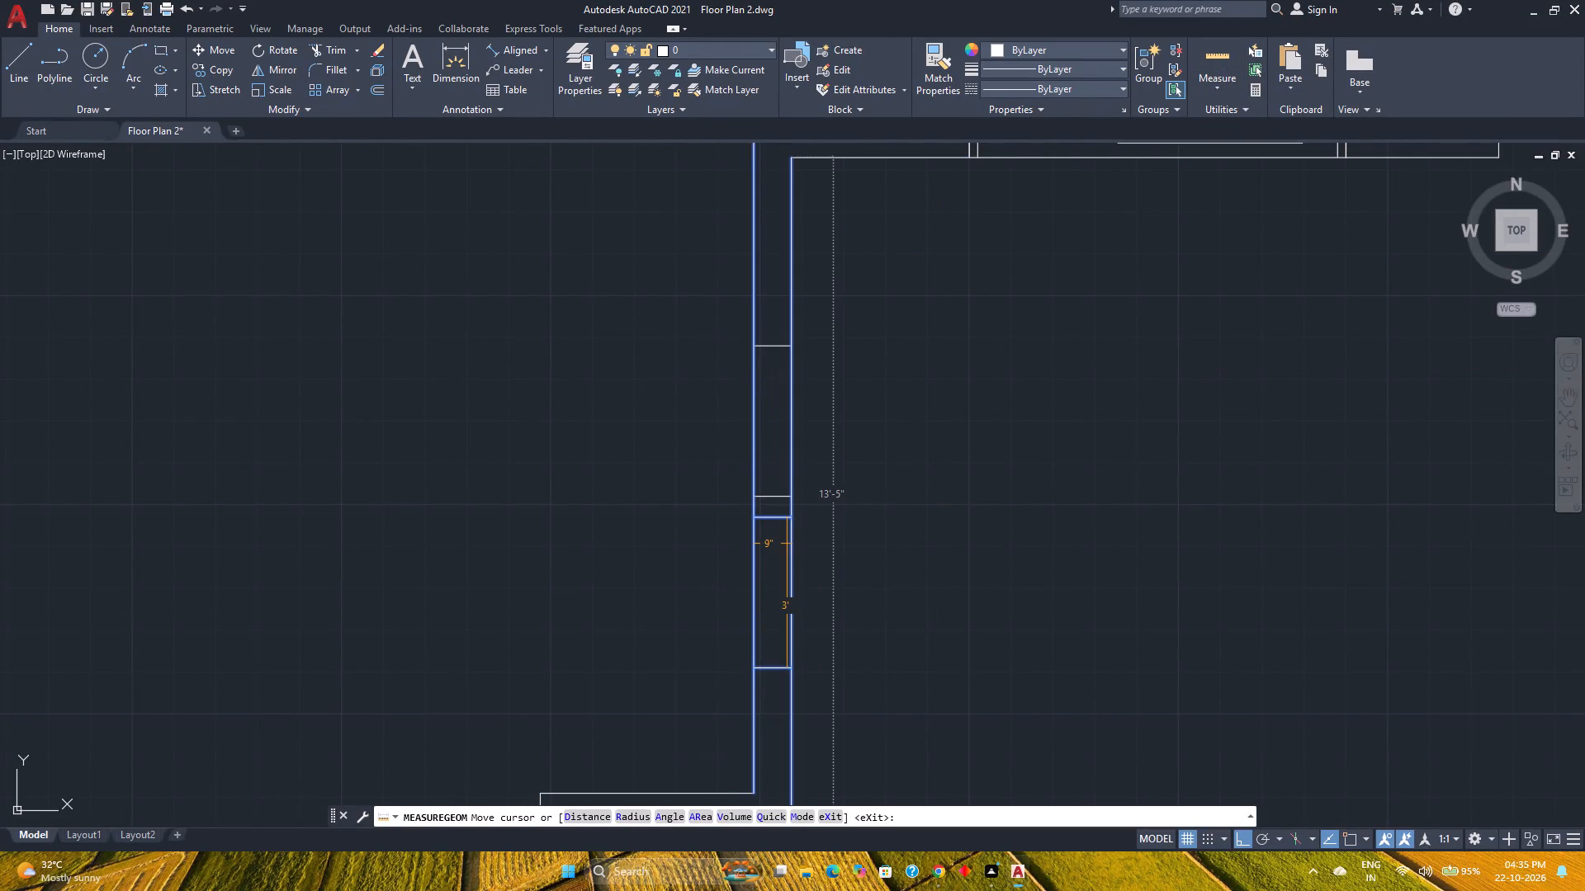
{"action": "key", "text": "Escape"}
Trim the left wall's lines across the openings above and below the divider, keeping the divider as a closed block.
{"action": "scroll", "coordinate": [779, 551], "scroll_direction": "down", "scroll_amount": 2}
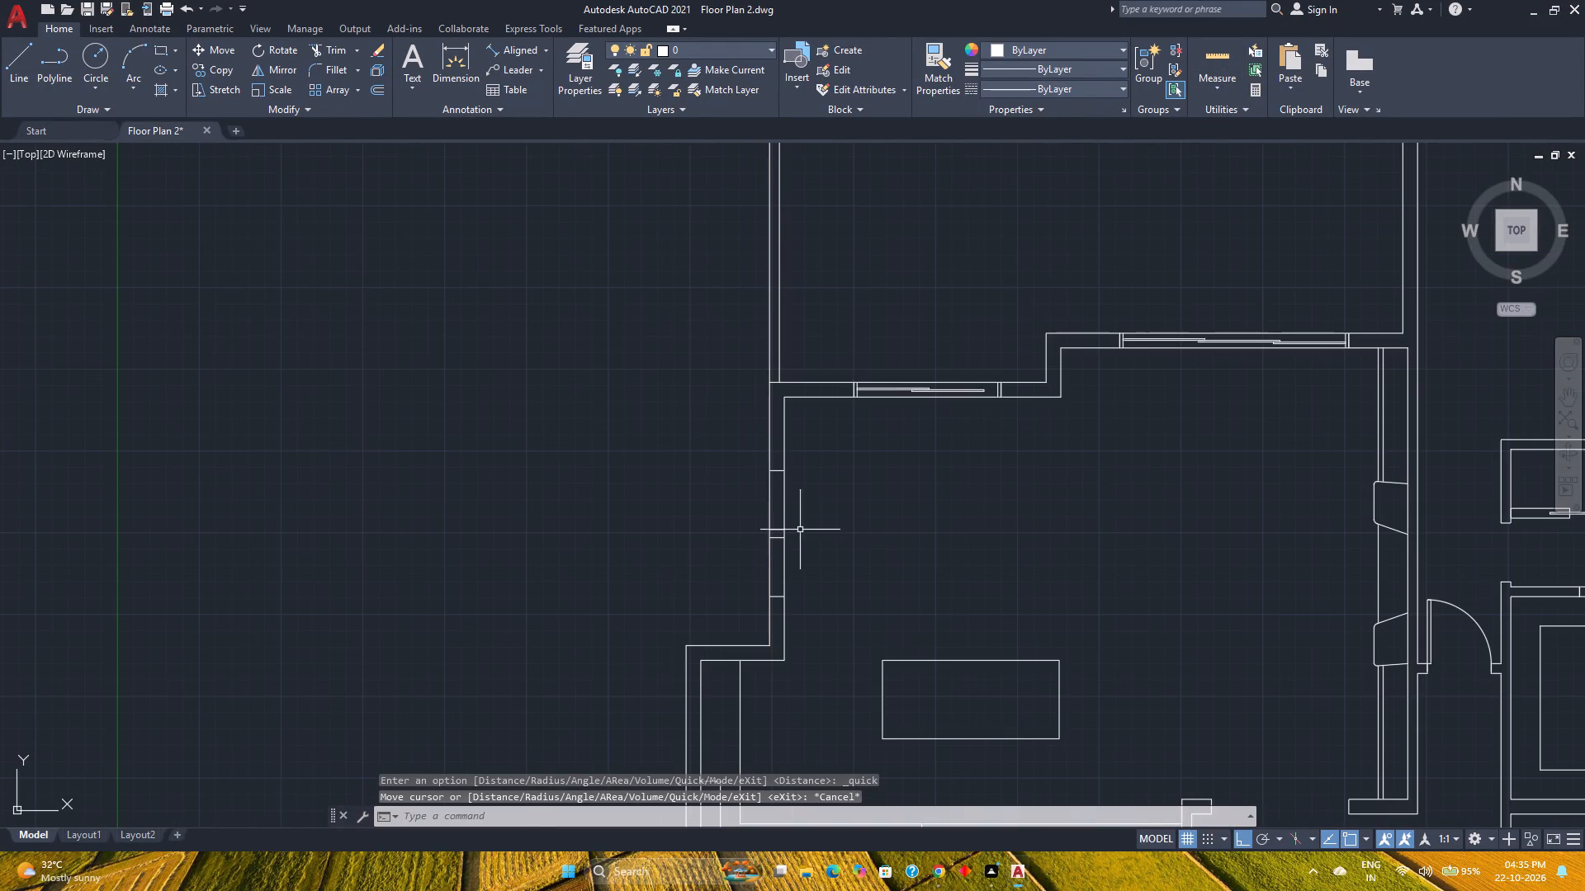
{"action": "type", "text": "tr"}
{"action": "key", "text": "Return"}
{"action": "left_click", "coordinate": [820, 485]}
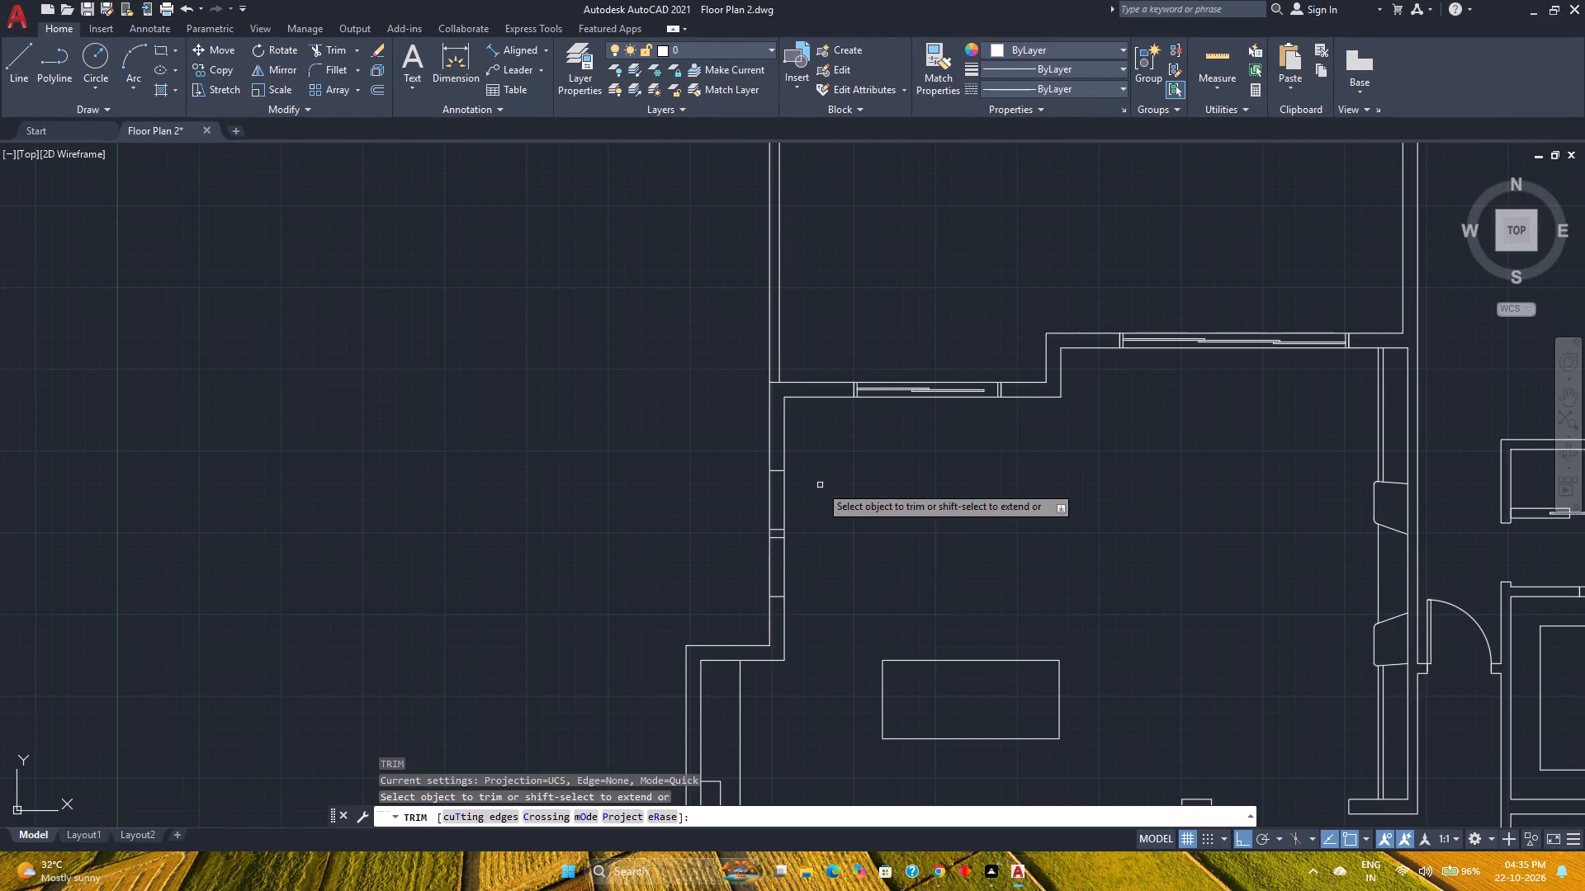
{"action": "left_click", "coordinate": [692, 506]}
{"action": "left_click", "coordinate": [812, 557]}
{"action": "left_click", "coordinate": [756, 568]}
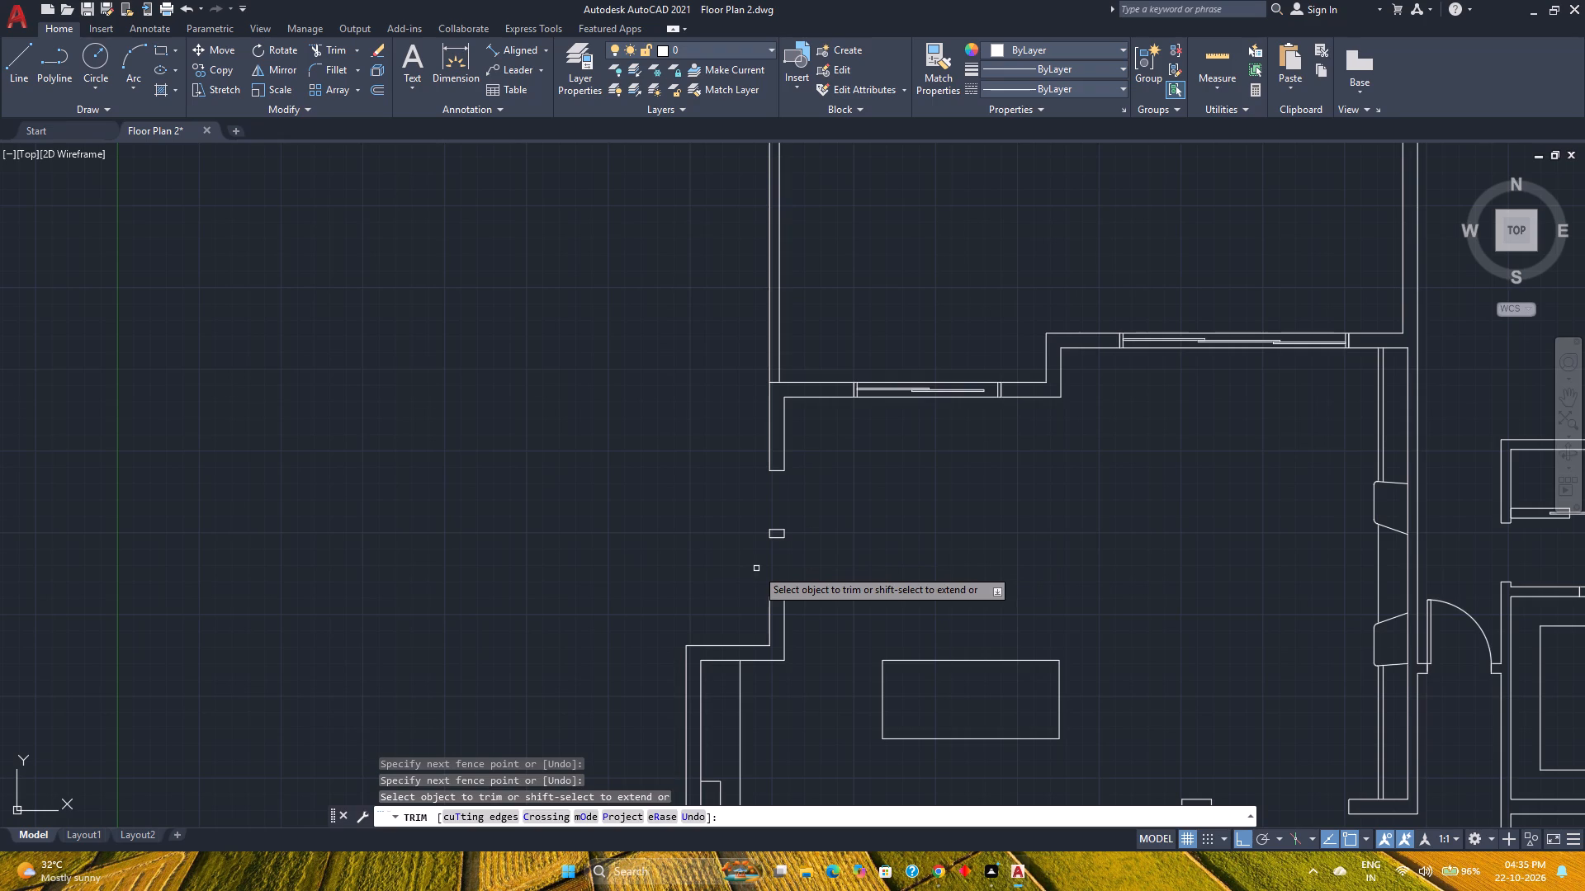
{"action": "key", "text": "Escape"}
Copy the lower window of the upper-right room's right wall into both openings, above and below the divider.
{"action": "scroll", "coordinate": [758, 563], "scroll_direction": "down", "scroll_amount": 1}
{"action": "middle_click_drag", "start_coordinate": [757, 563], "coordinate": [523, 495]}
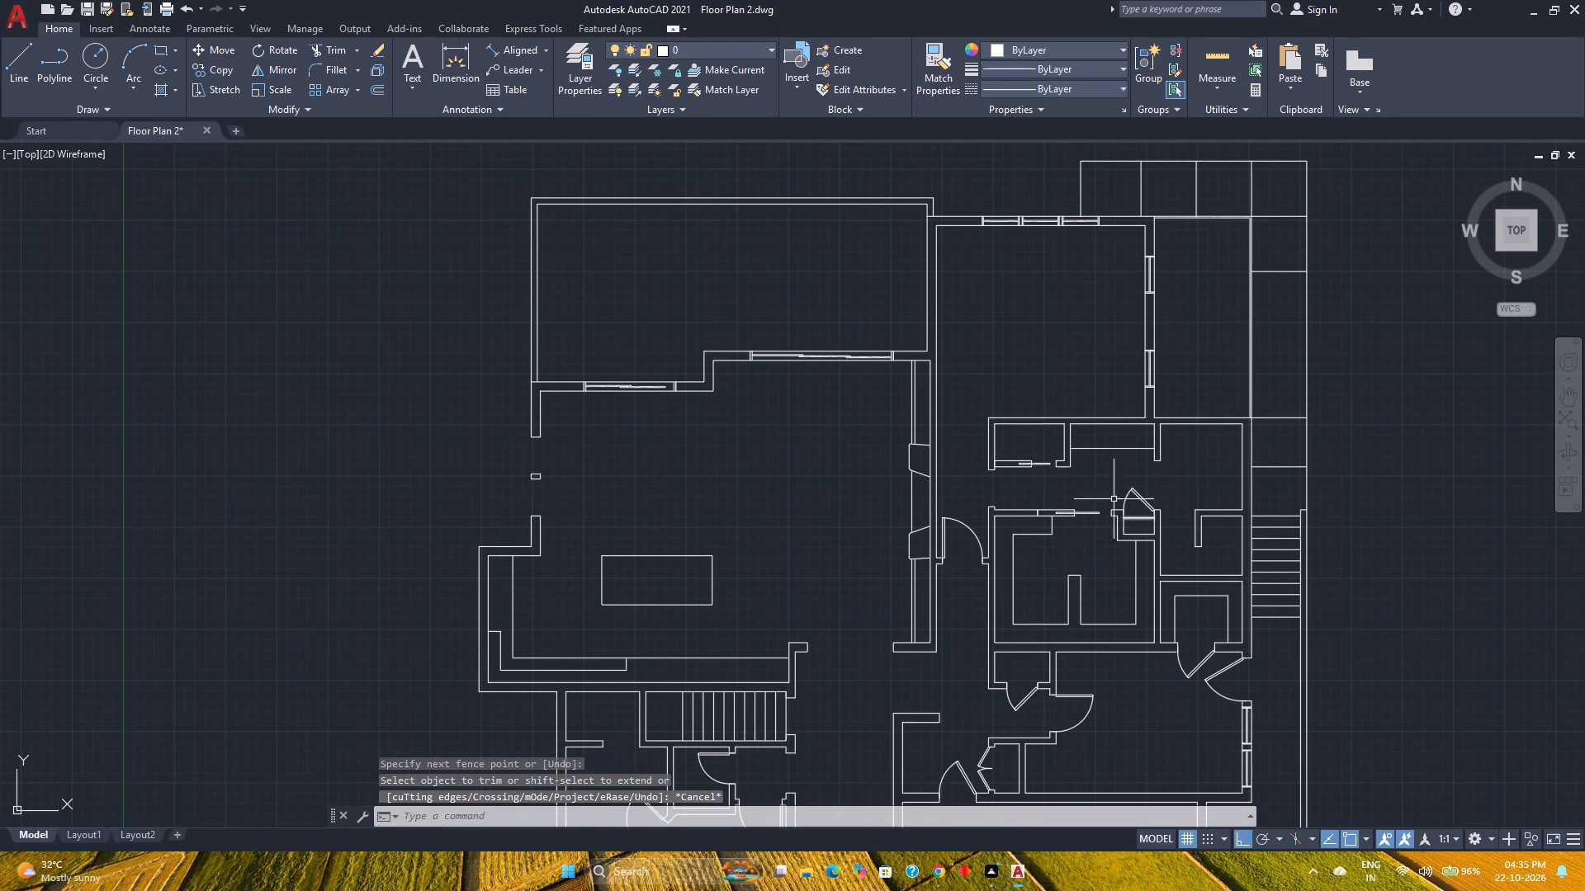
{"action": "left_click", "coordinate": [1155, 369]}
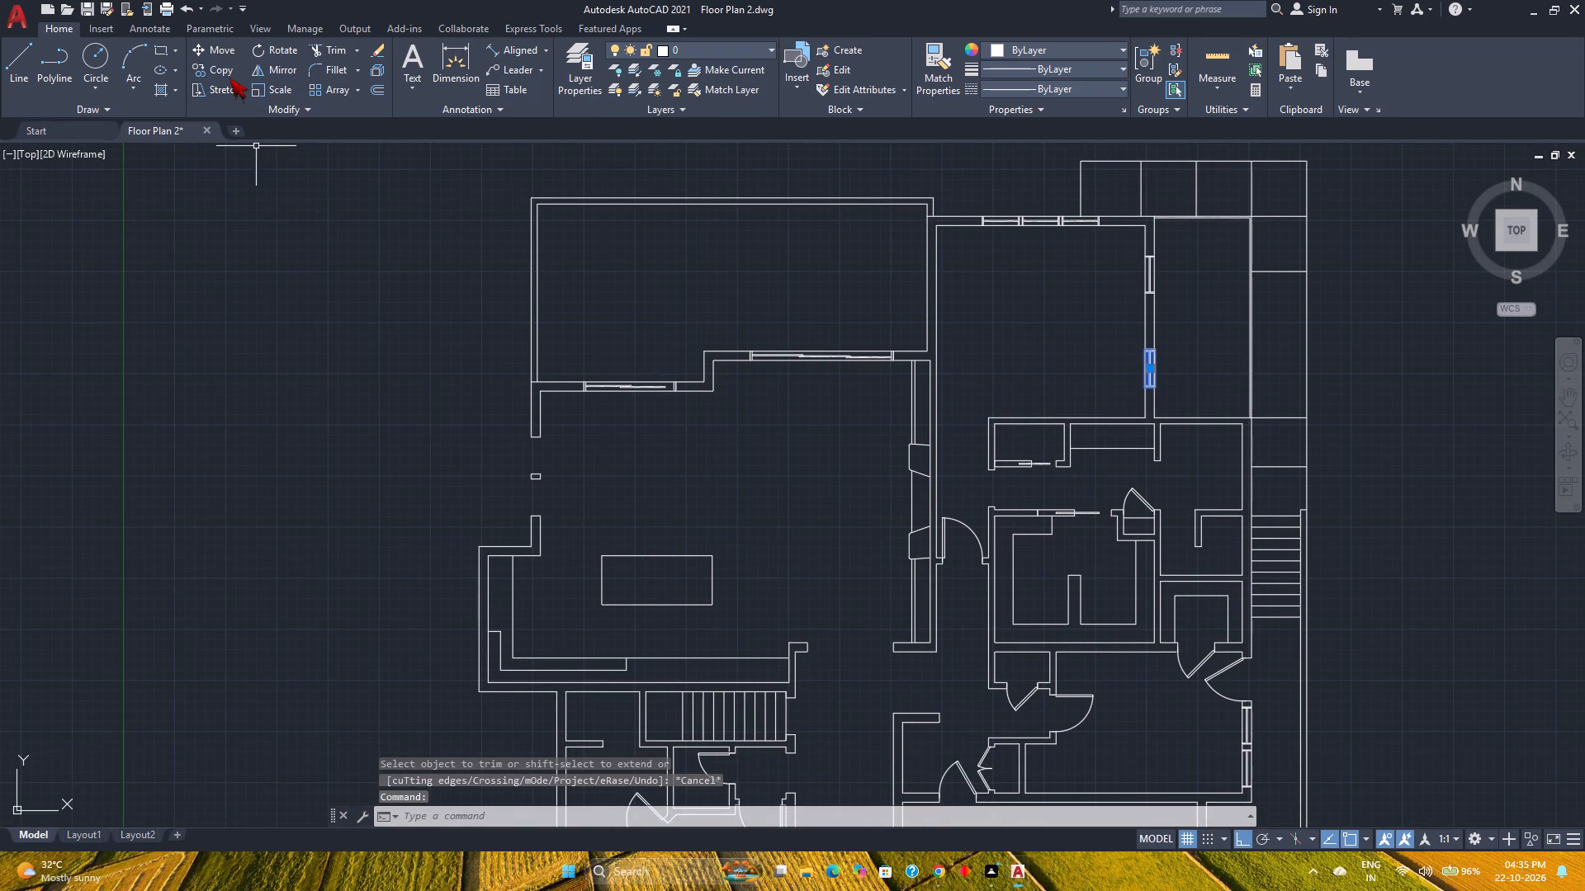
{"action": "left_click", "coordinate": [229, 78]}
{"action": "scroll", "coordinate": [1159, 397], "scroll_direction": "up", "scroll_amount": 6}
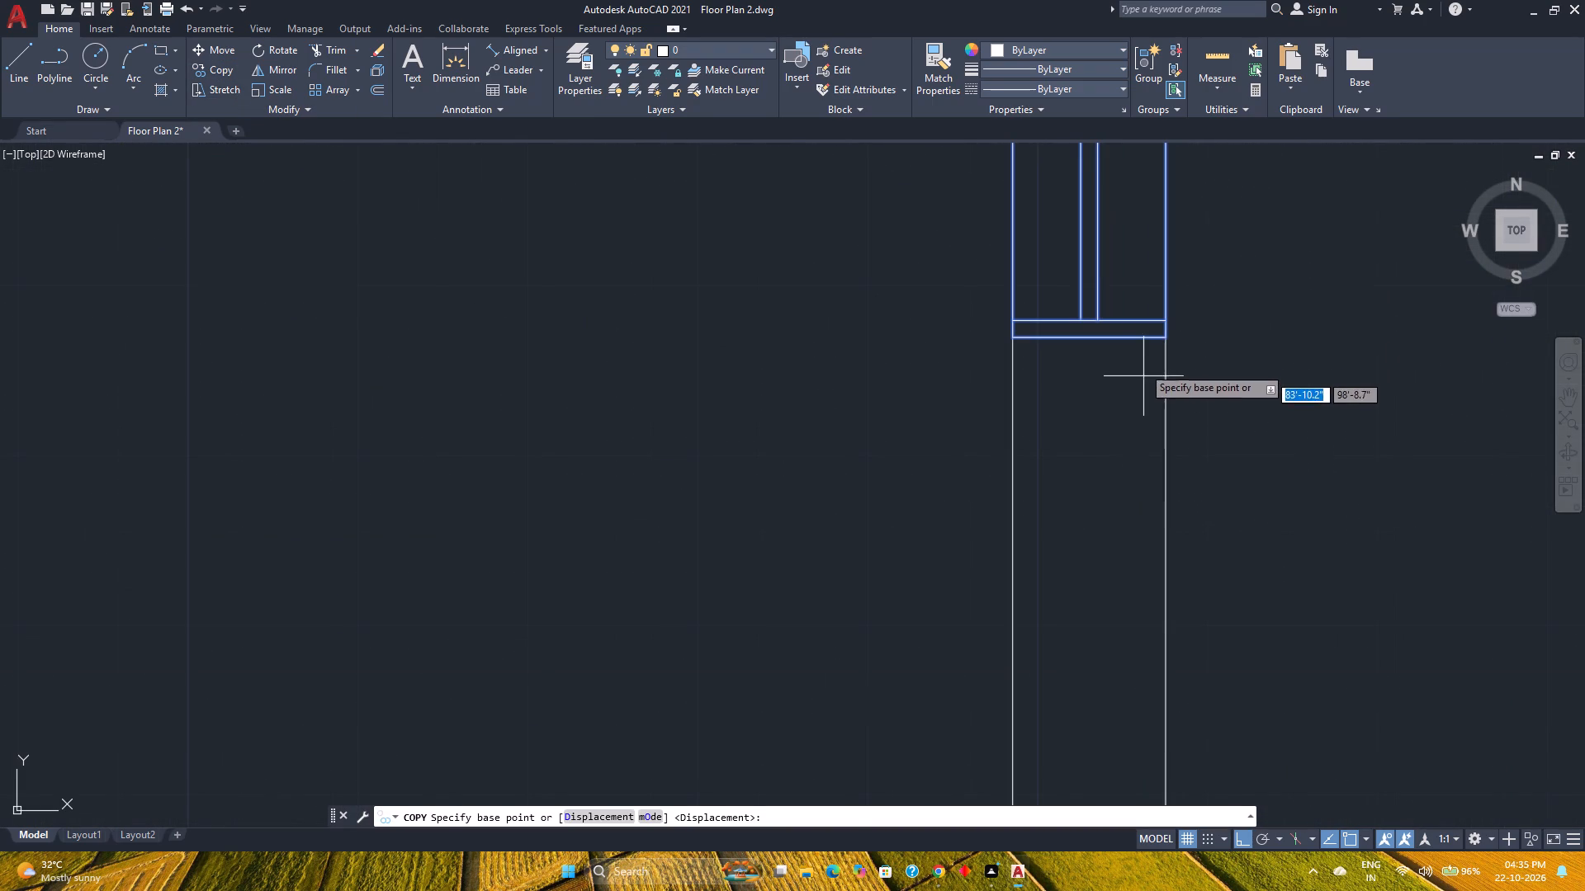
{"action": "left_click", "coordinate": [1164, 341]}
{"action": "scroll", "coordinate": [1137, 368], "scroll_direction": "down", "scroll_amount": 7}
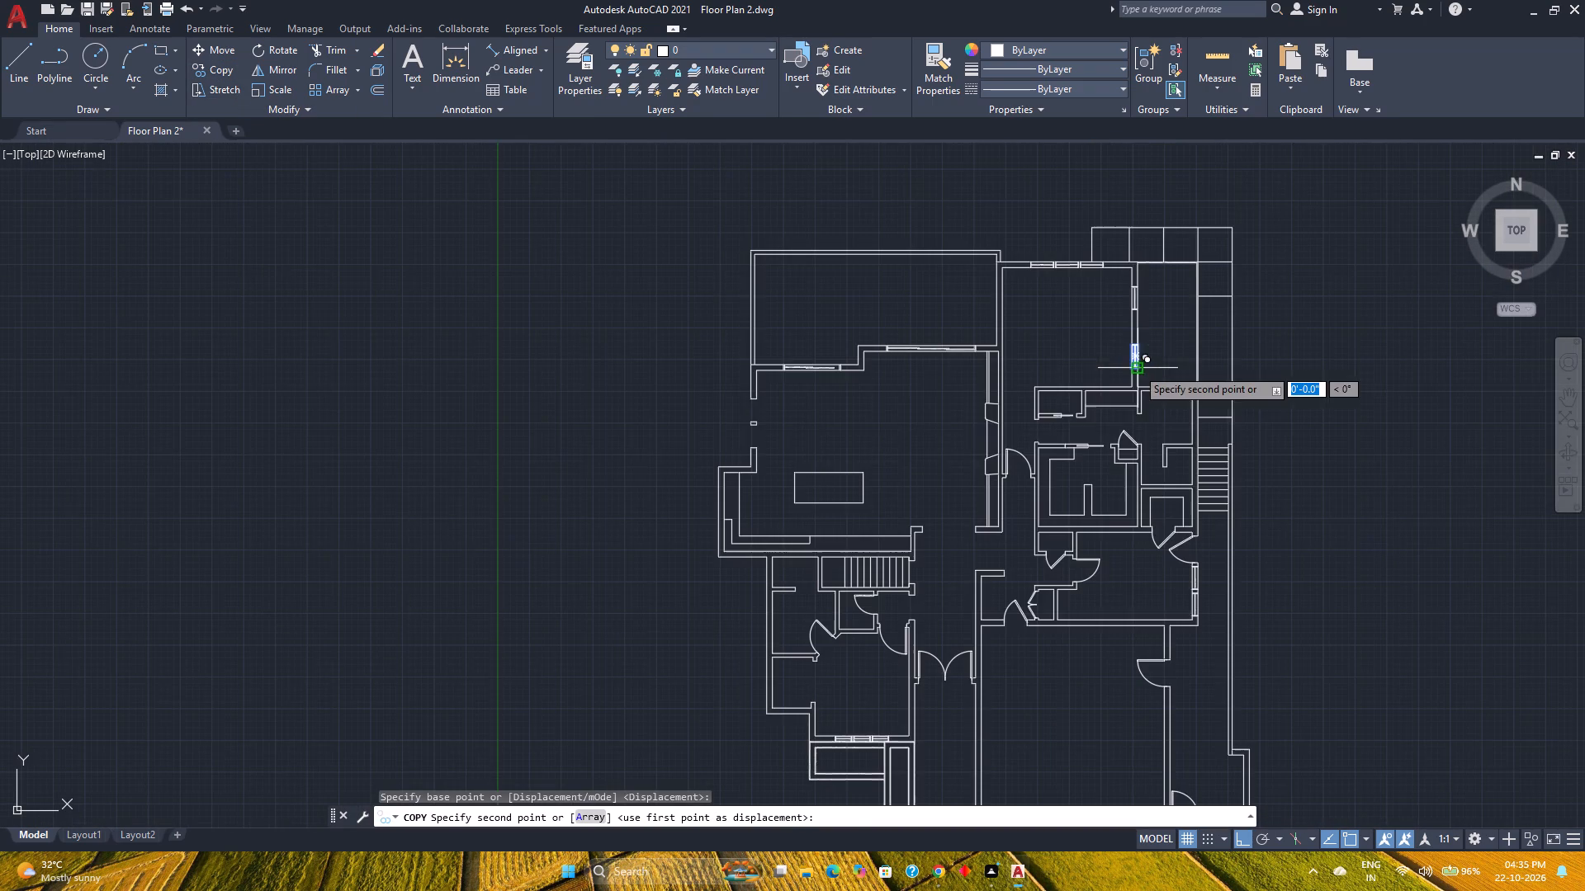
{"action": "scroll", "coordinate": [776, 445], "scroll_direction": "up", "scroll_amount": 2}
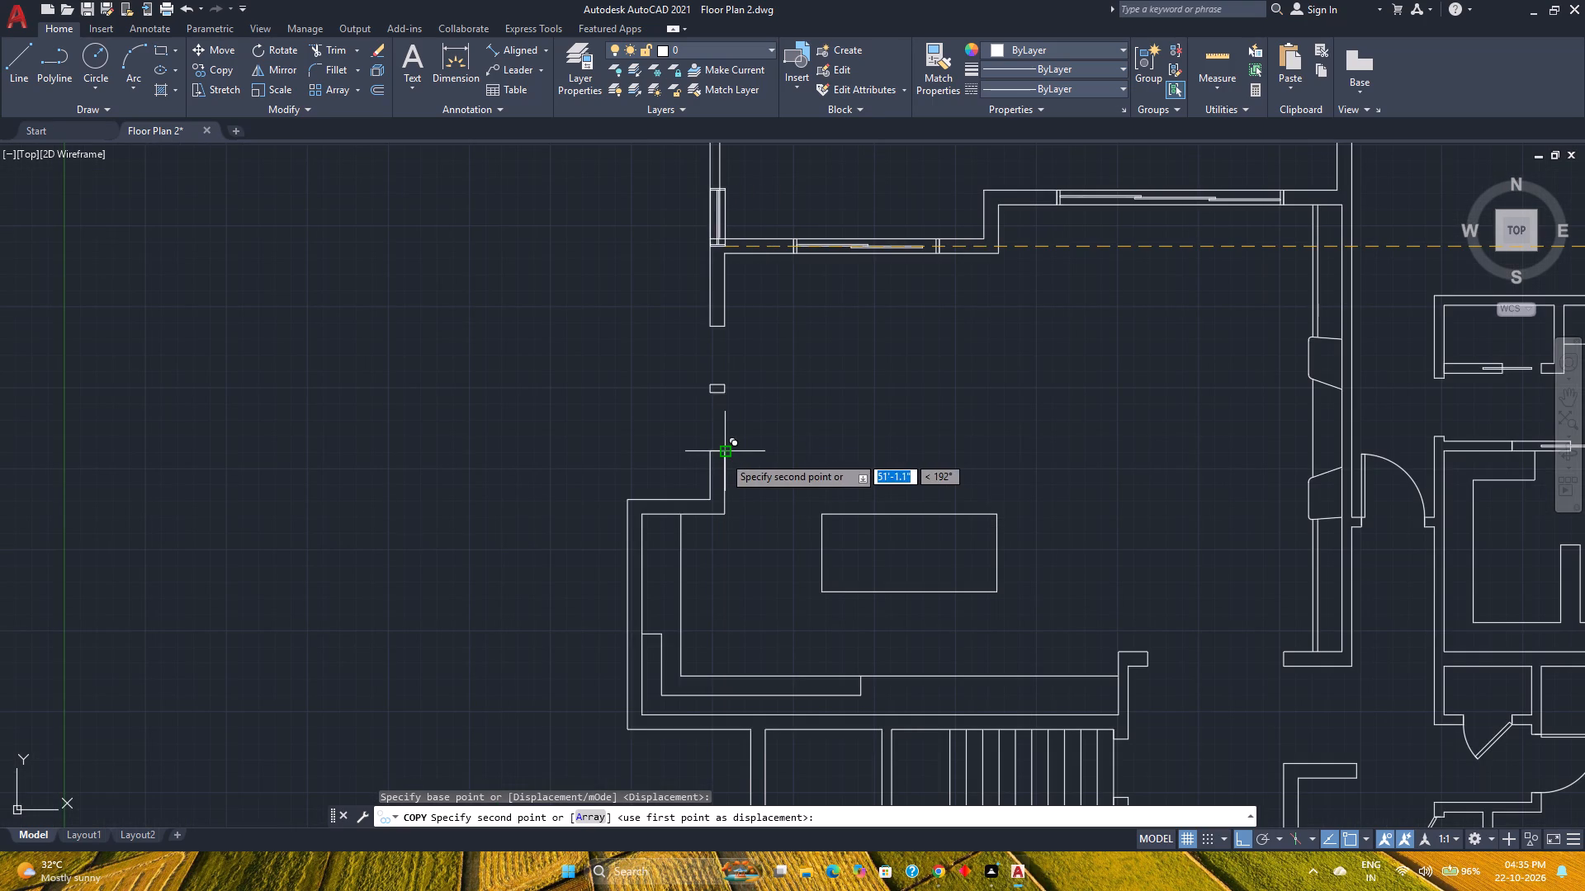
{"action": "left_click", "coordinate": [723, 455]}
{"action": "scroll", "coordinate": [712, 374], "scroll_direction": "up", "scroll_amount": 4}
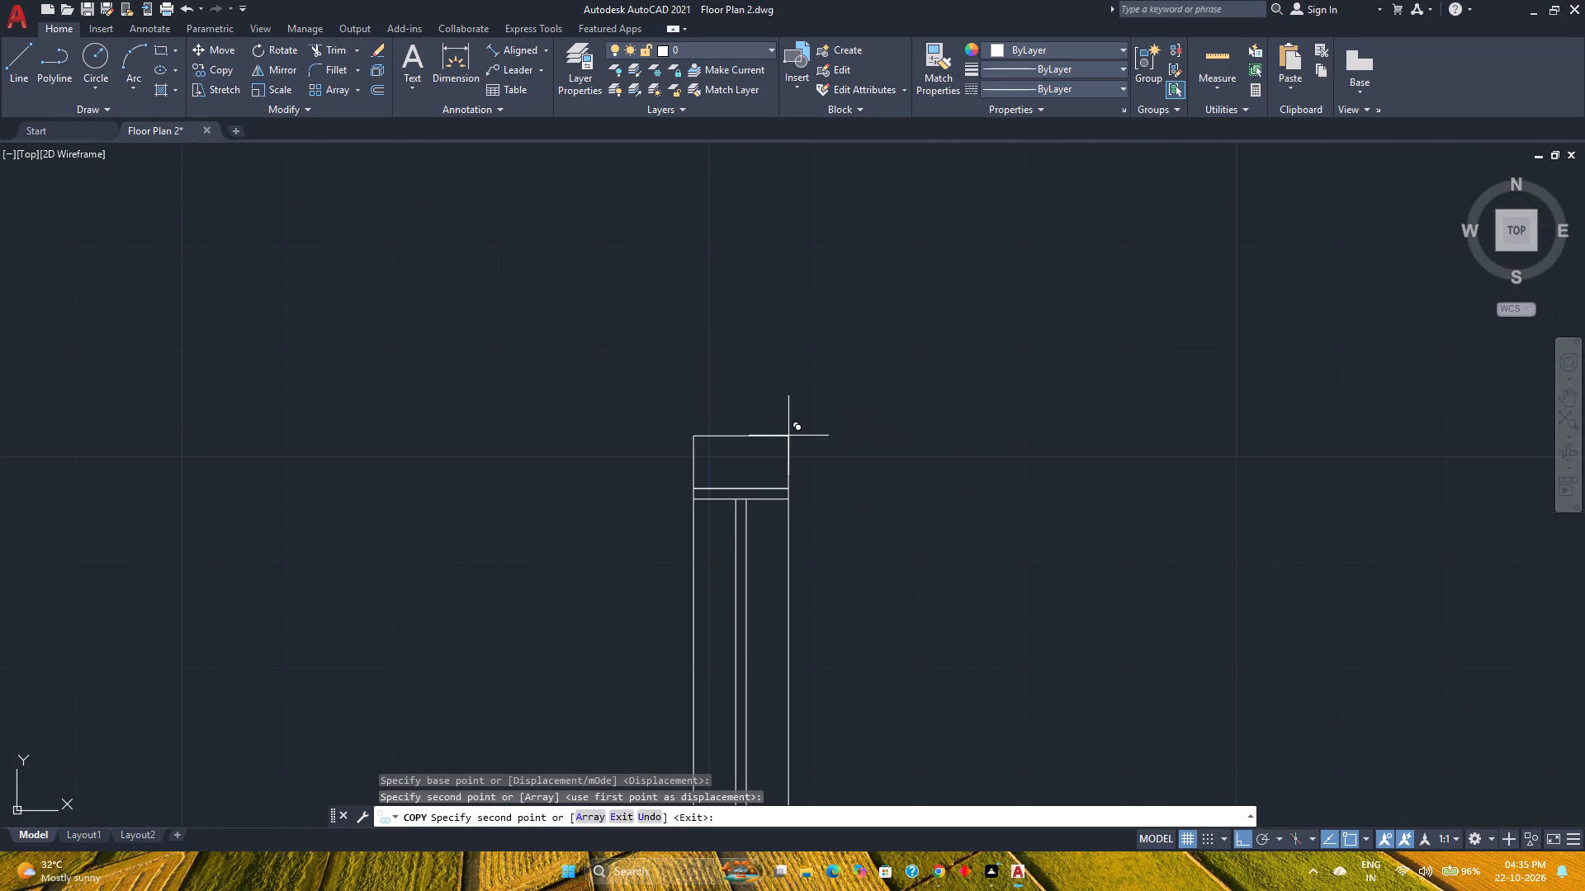
{"action": "left_click", "coordinate": [790, 436]}
{"action": "scroll", "coordinate": [790, 436], "scroll_direction": "down", "scroll_amount": 4}
{"action": "key", "text": "Escape"}
Save the drawing.
{"action": "scroll", "coordinate": [970, 488], "scroll_direction": "down", "scroll_amount": 2}
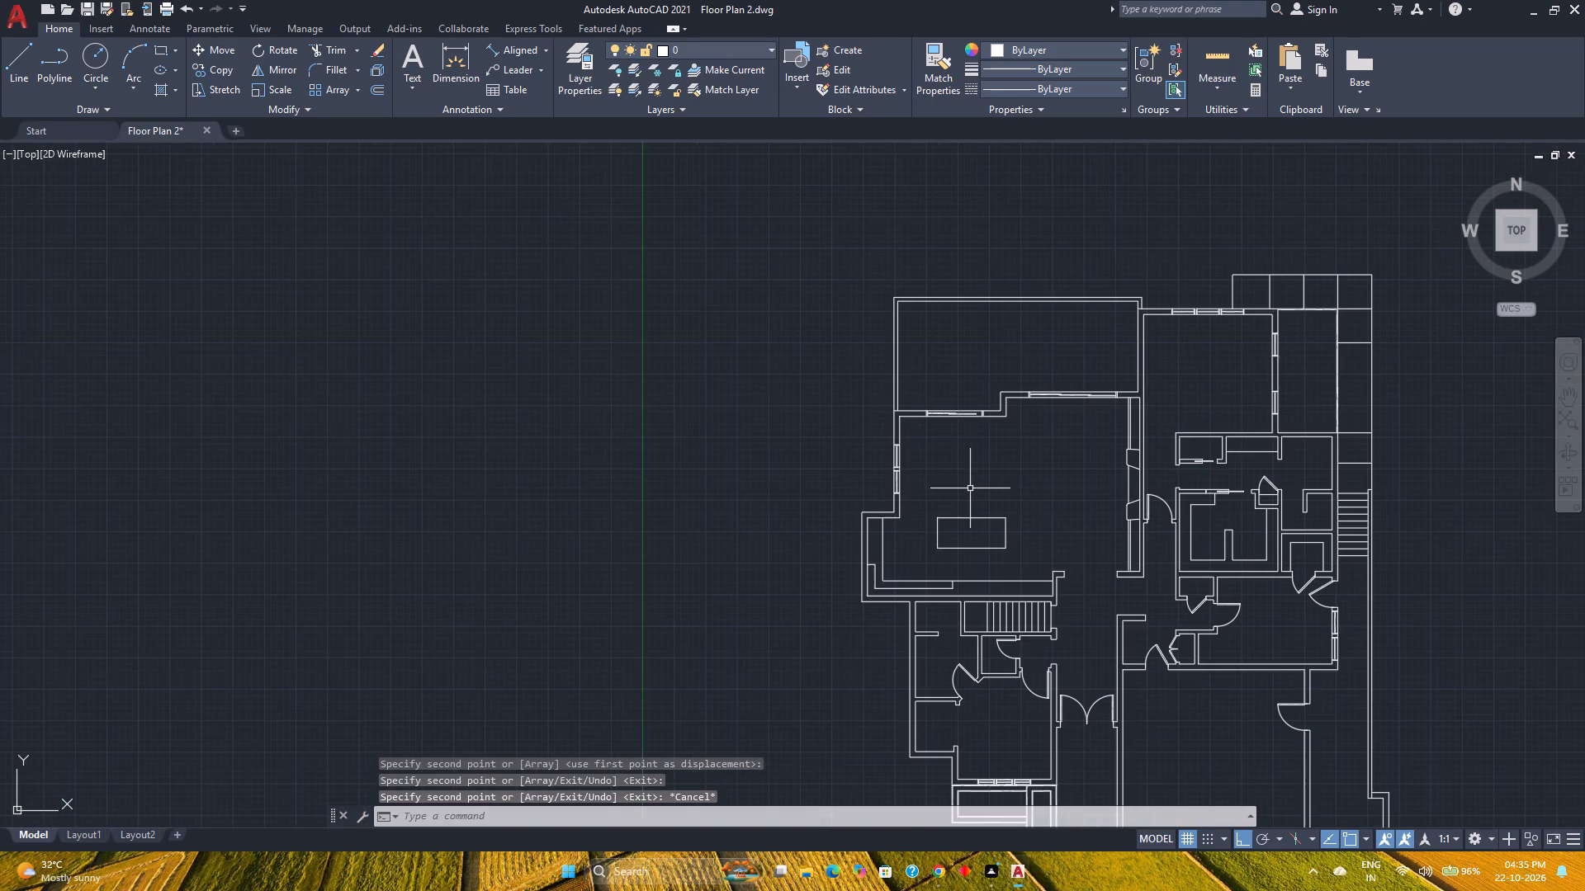
{"action": "key", "text": "ctrl+s"}
Draw a 9" line across the short horizontal wall below the two-part window, up from the inner left corner.
{"action": "middle_click_drag", "start_coordinate": [970, 488], "coordinate": [781, 397]}
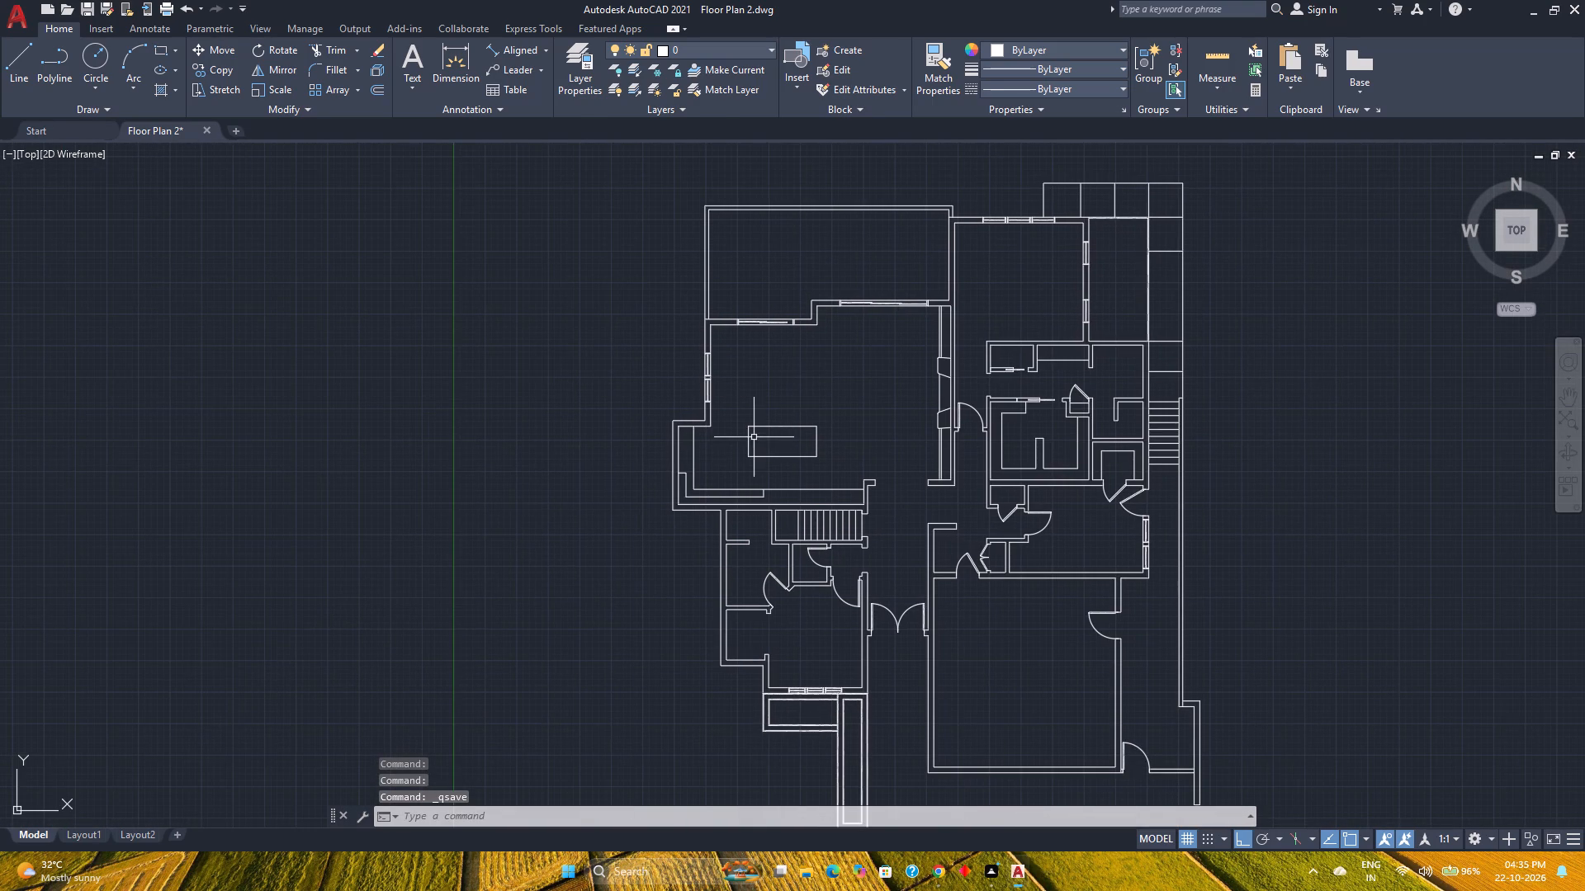
{"action": "scroll", "coordinate": [696, 449], "scroll_direction": "up", "scroll_amount": 3}
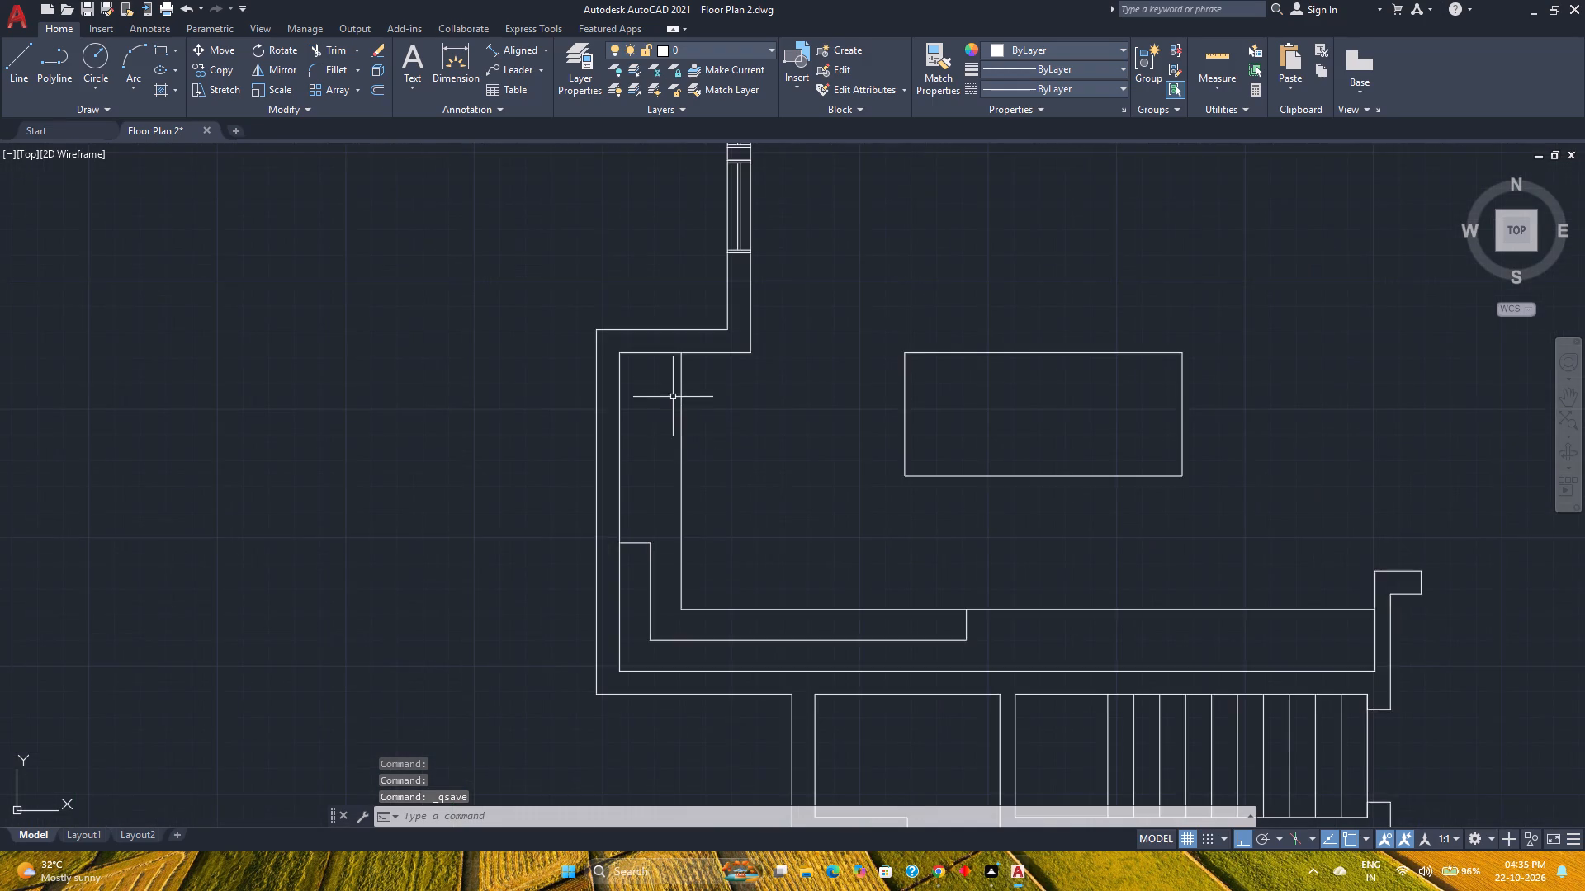
{"action": "scroll", "coordinate": [672, 394], "scroll_direction": "up", "scroll_amount": 2}
{"action": "middle_click_drag", "start_coordinate": [672, 394], "coordinate": [667, 553]}
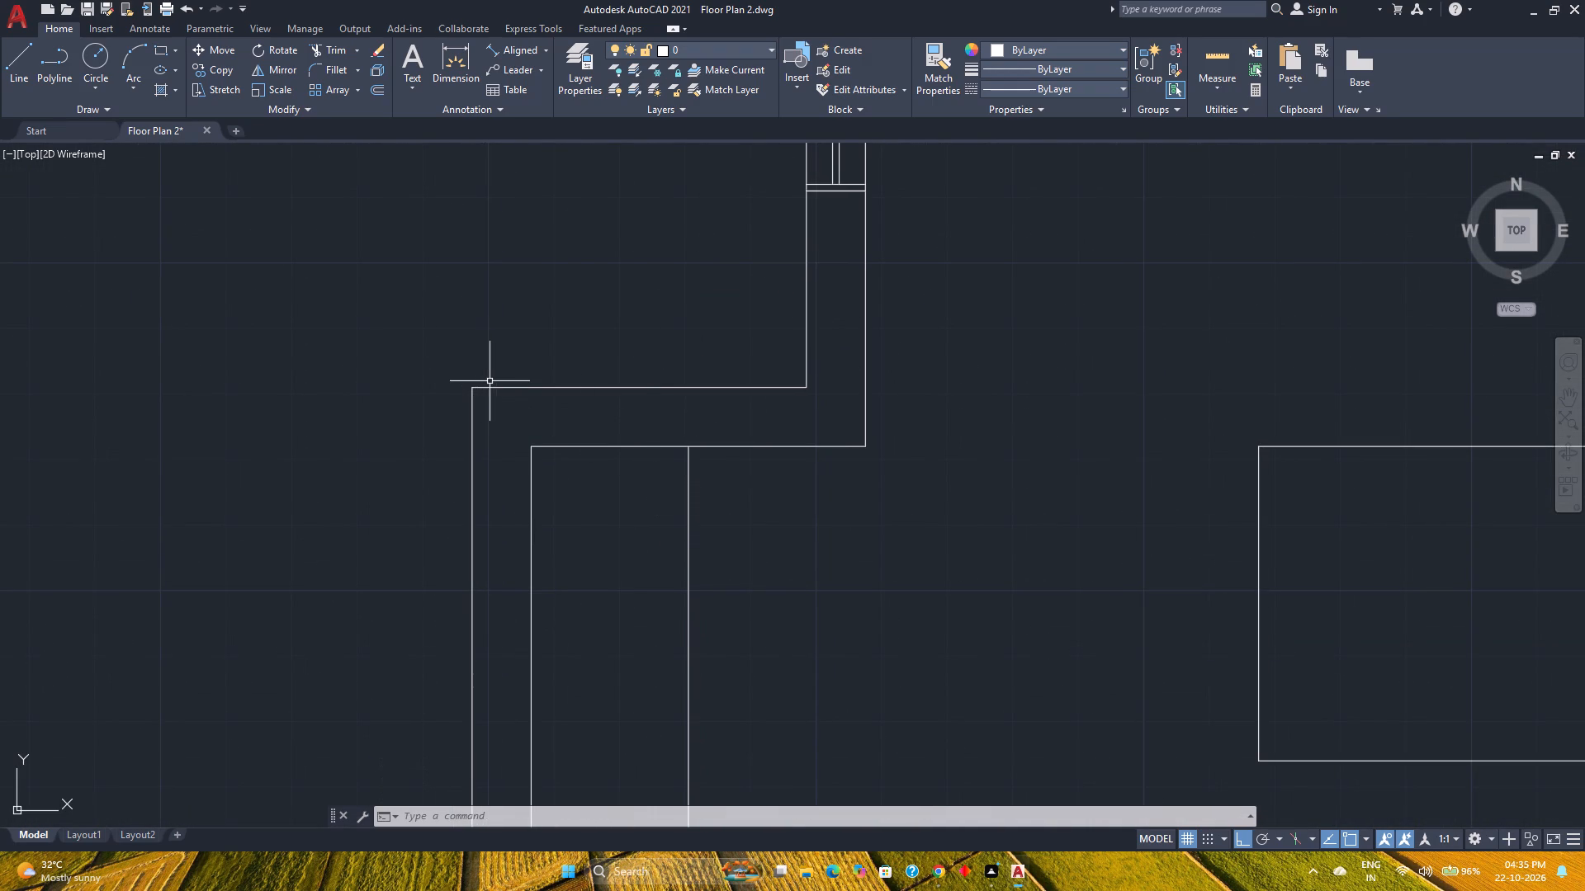
{"action": "left_click", "coordinate": [19, 78]}
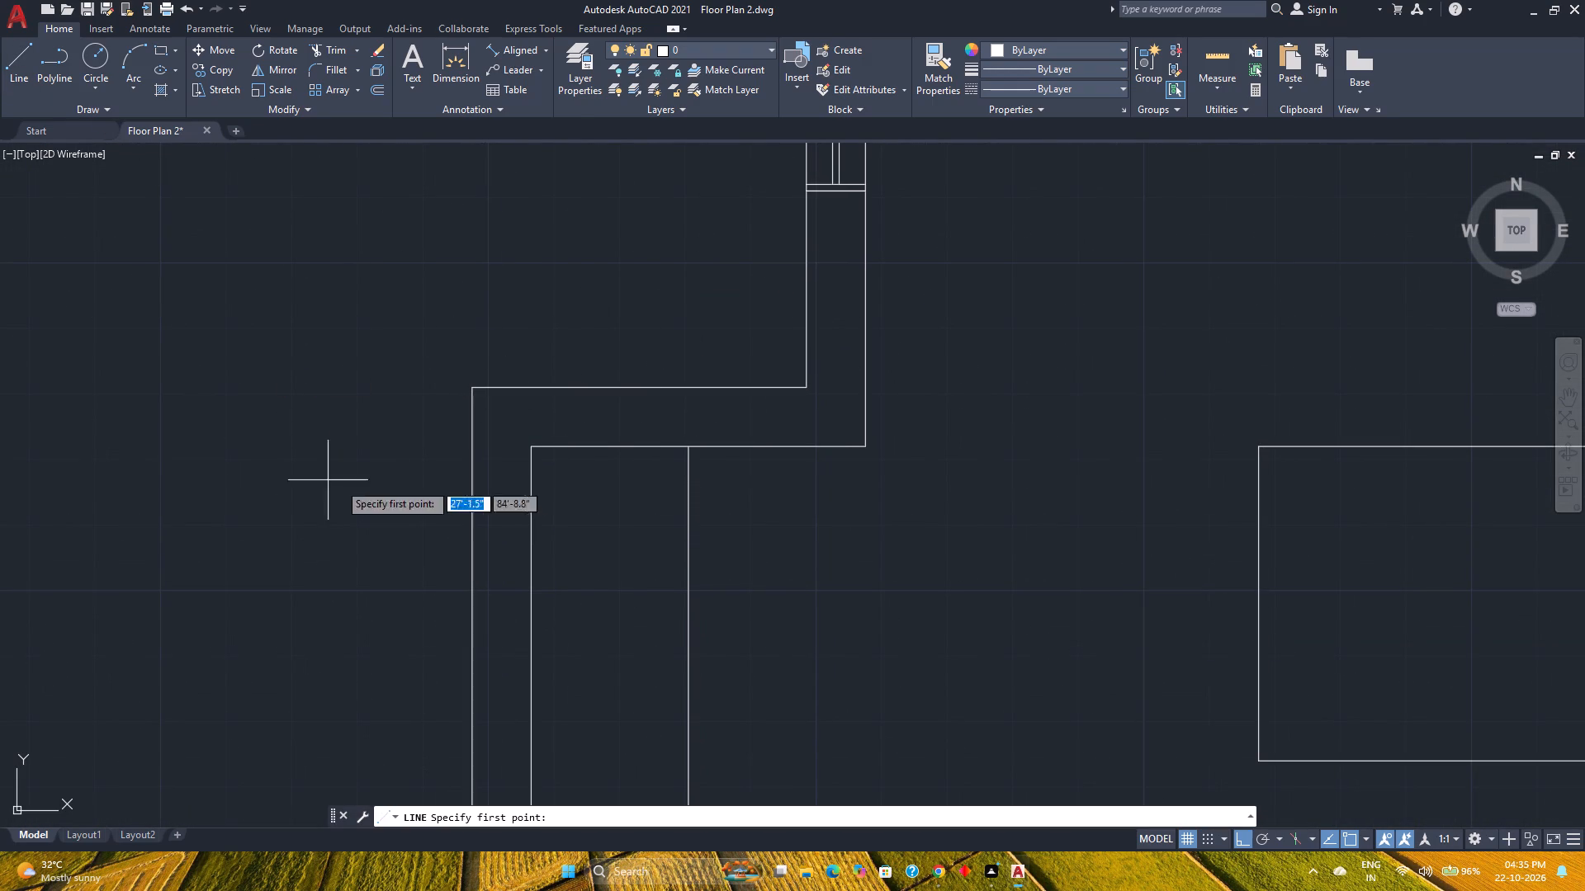
{"action": "left_click", "coordinate": [526, 448]}
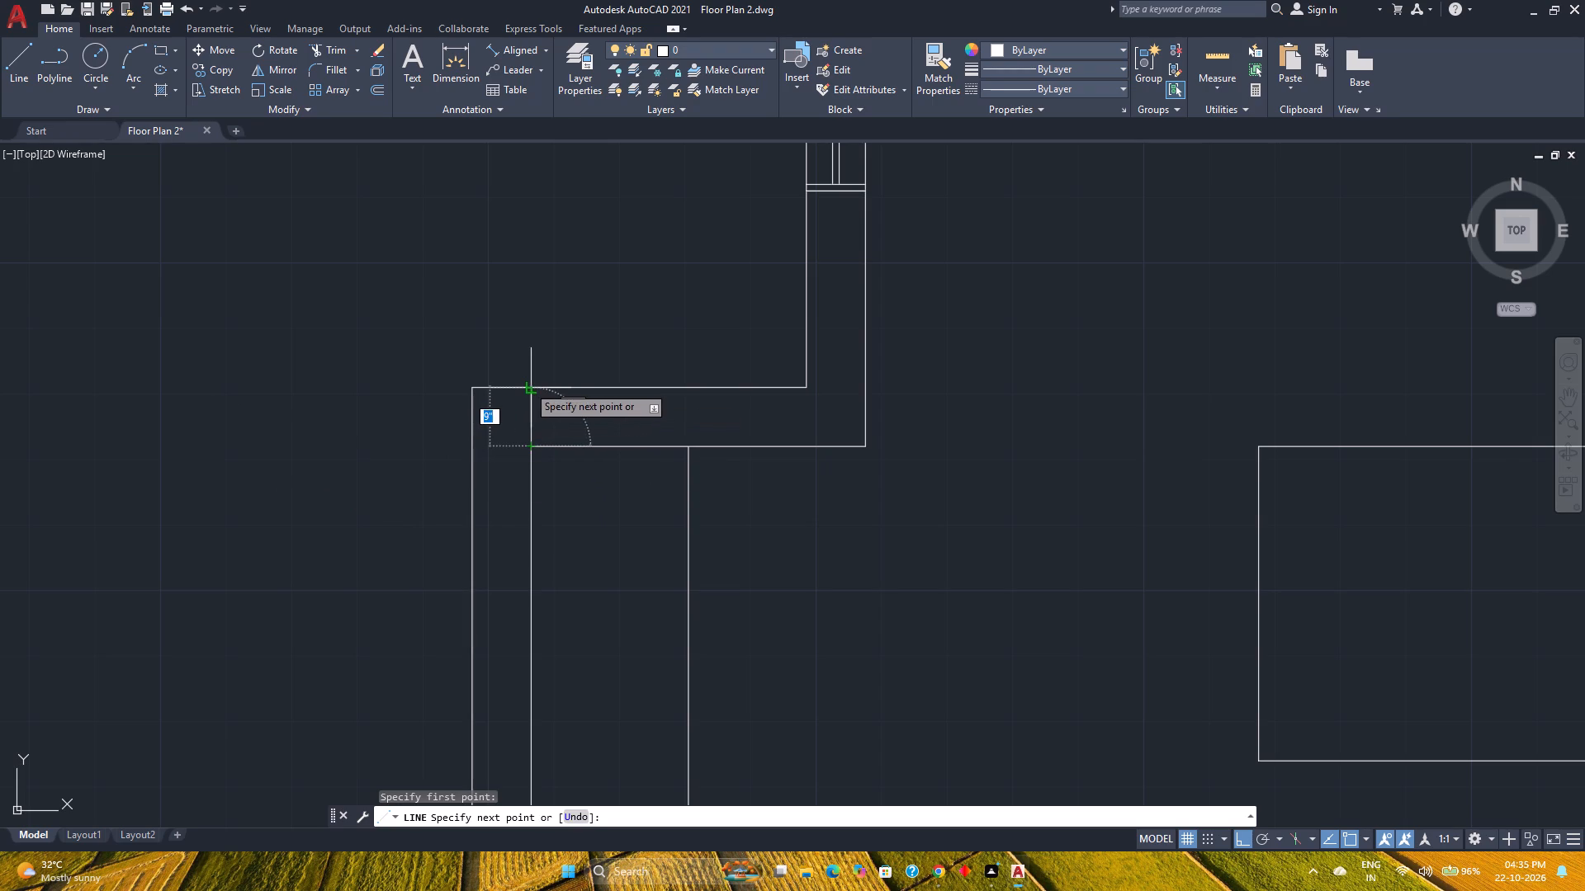
{"action": "left_click", "coordinate": [528, 385]}
{"action": "key", "text": "Escape"}
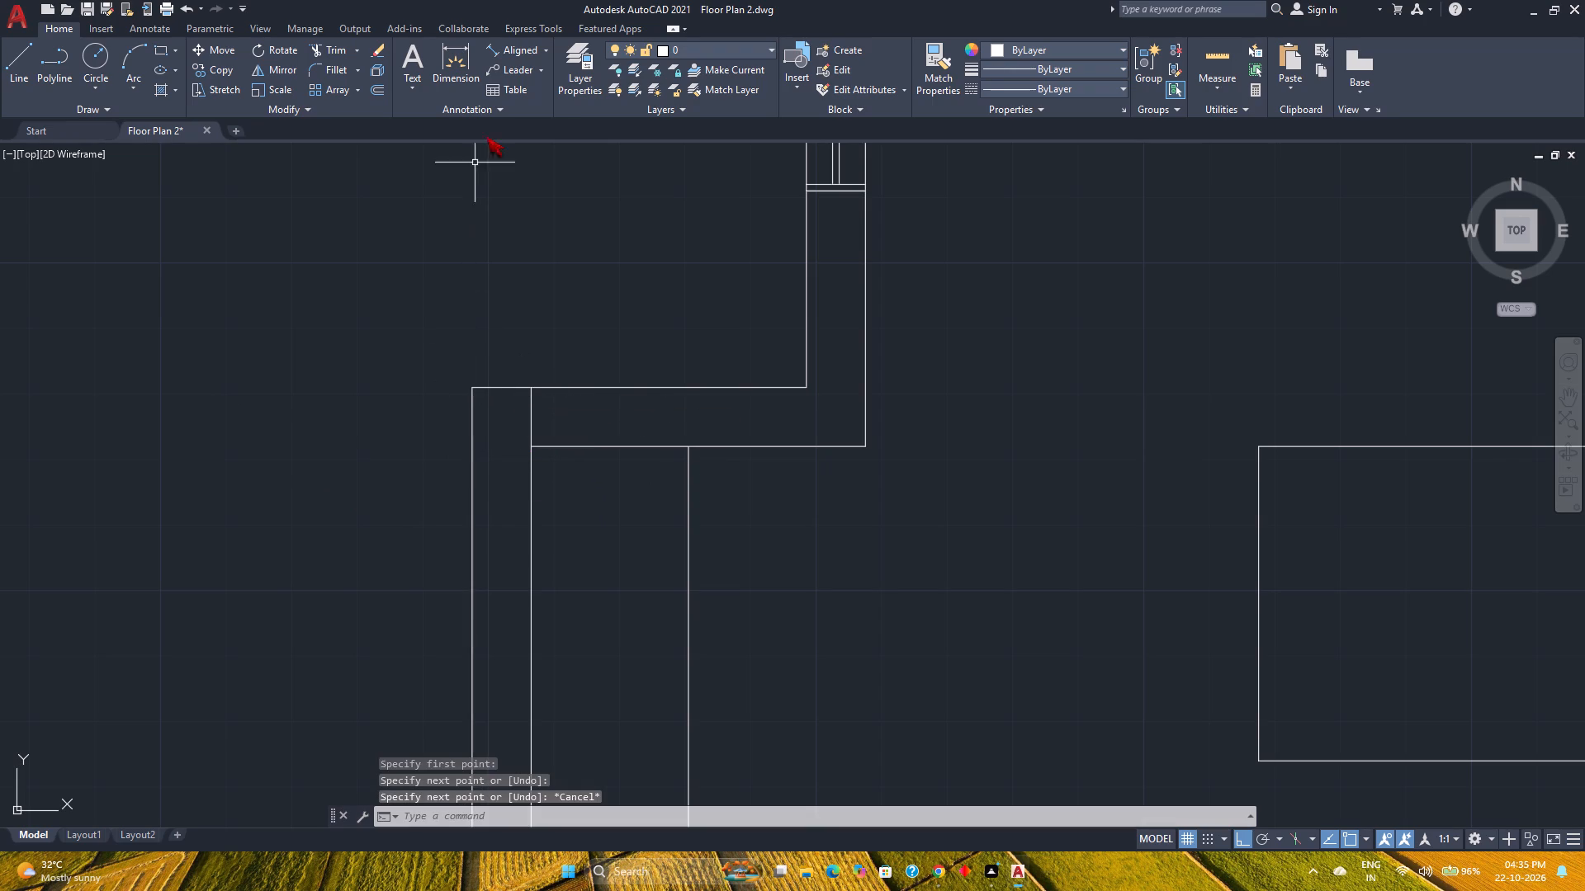
Offset the new cross line 3' to the right along the short horizontal wall.
{"action": "left_click", "coordinate": [376, 94]}
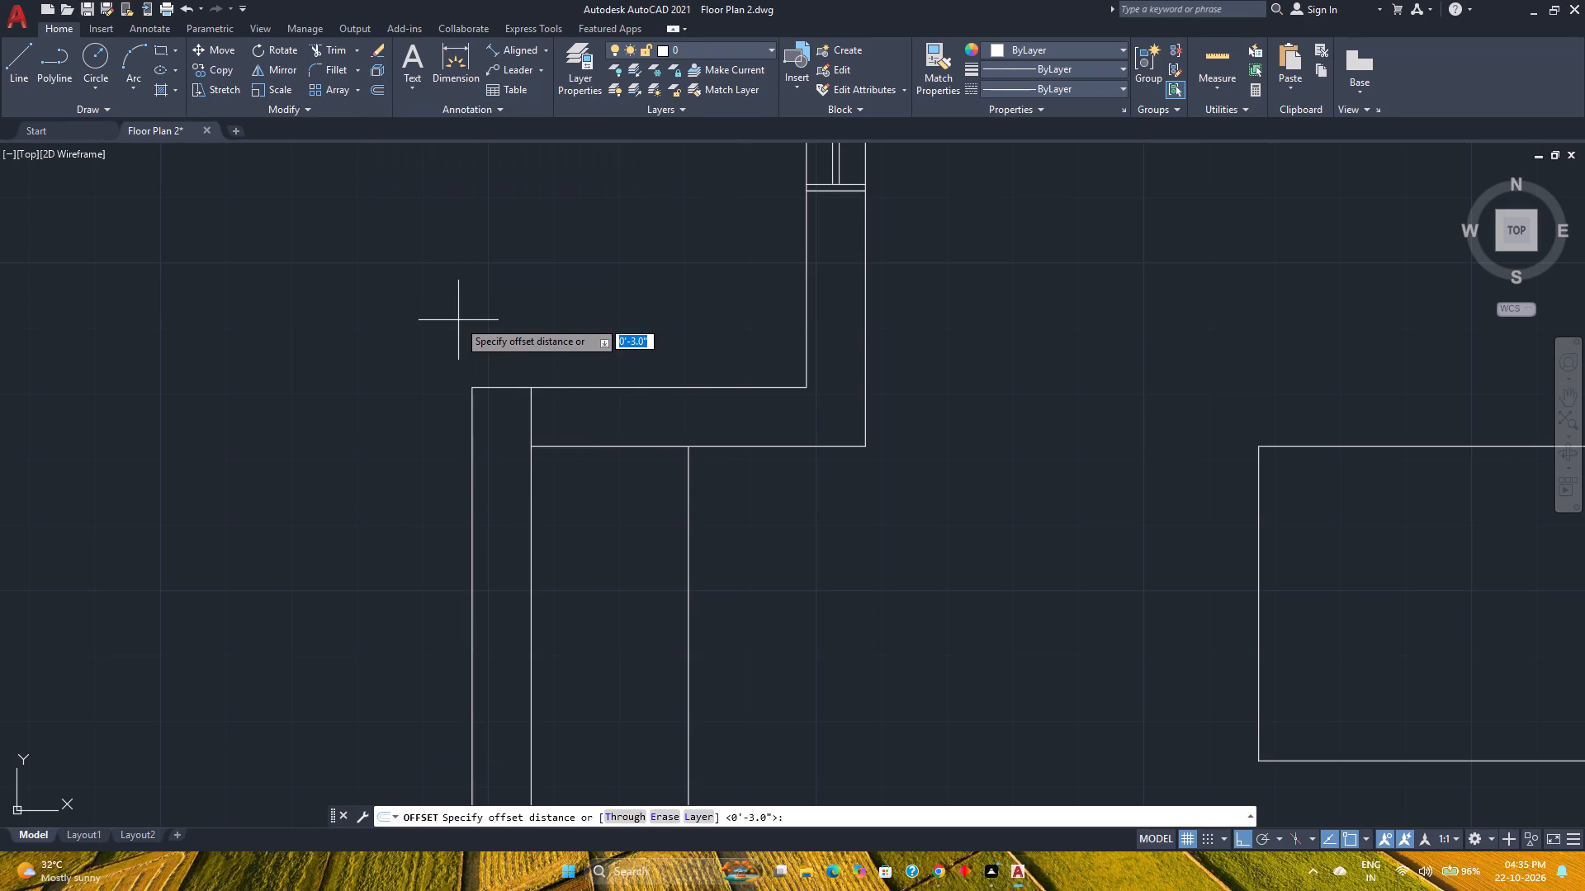
{"action": "type", "text": "3'"}
{"action": "key", "text": "Return"}
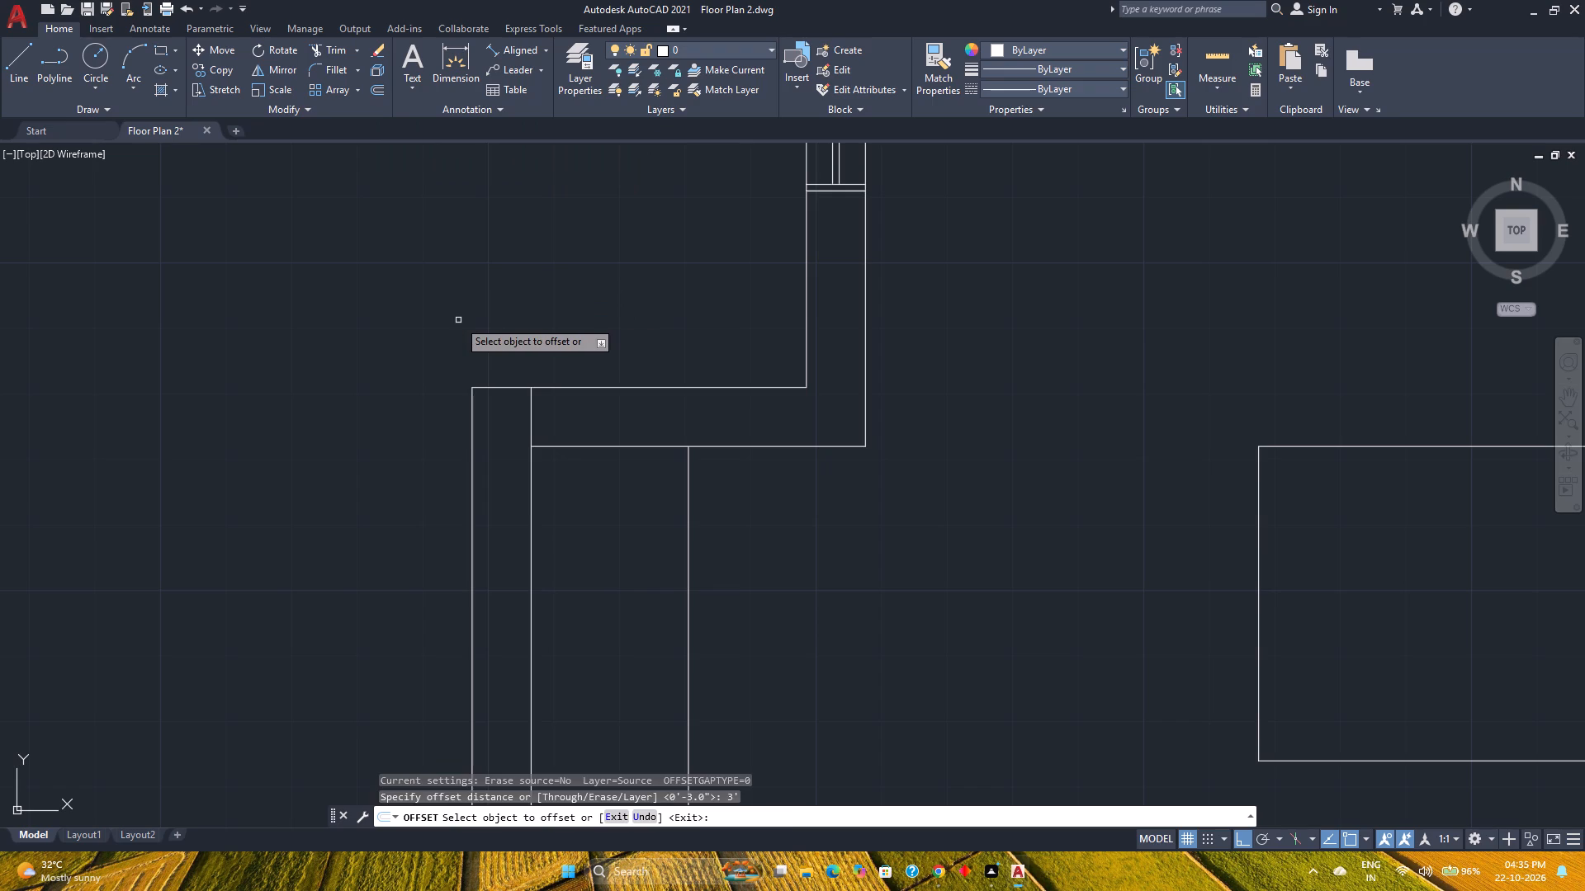
{"action": "left_click", "coordinate": [532, 411]}
{"action": "left_click", "coordinate": [707, 417]}
{"action": "key", "text": "Escape"}
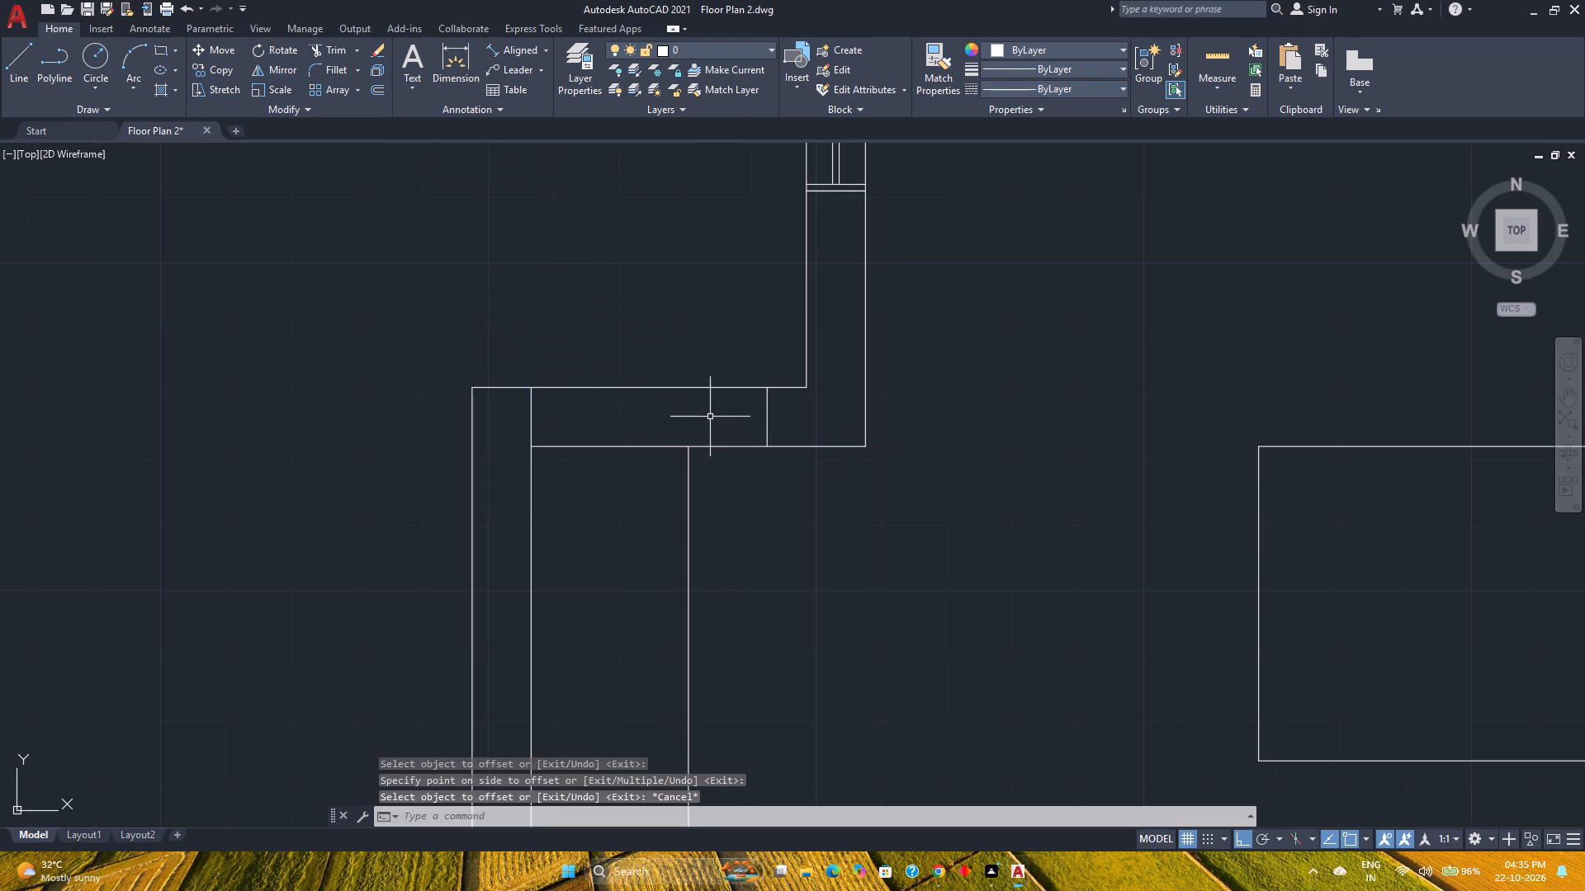
Trim both wall lines between the two cross lines to open a 3' gap in the short horizontal wall.
{"action": "type", "text": "tr"}
{"action": "key", "text": "Return"}
{"action": "left_click", "coordinate": [737, 477]}
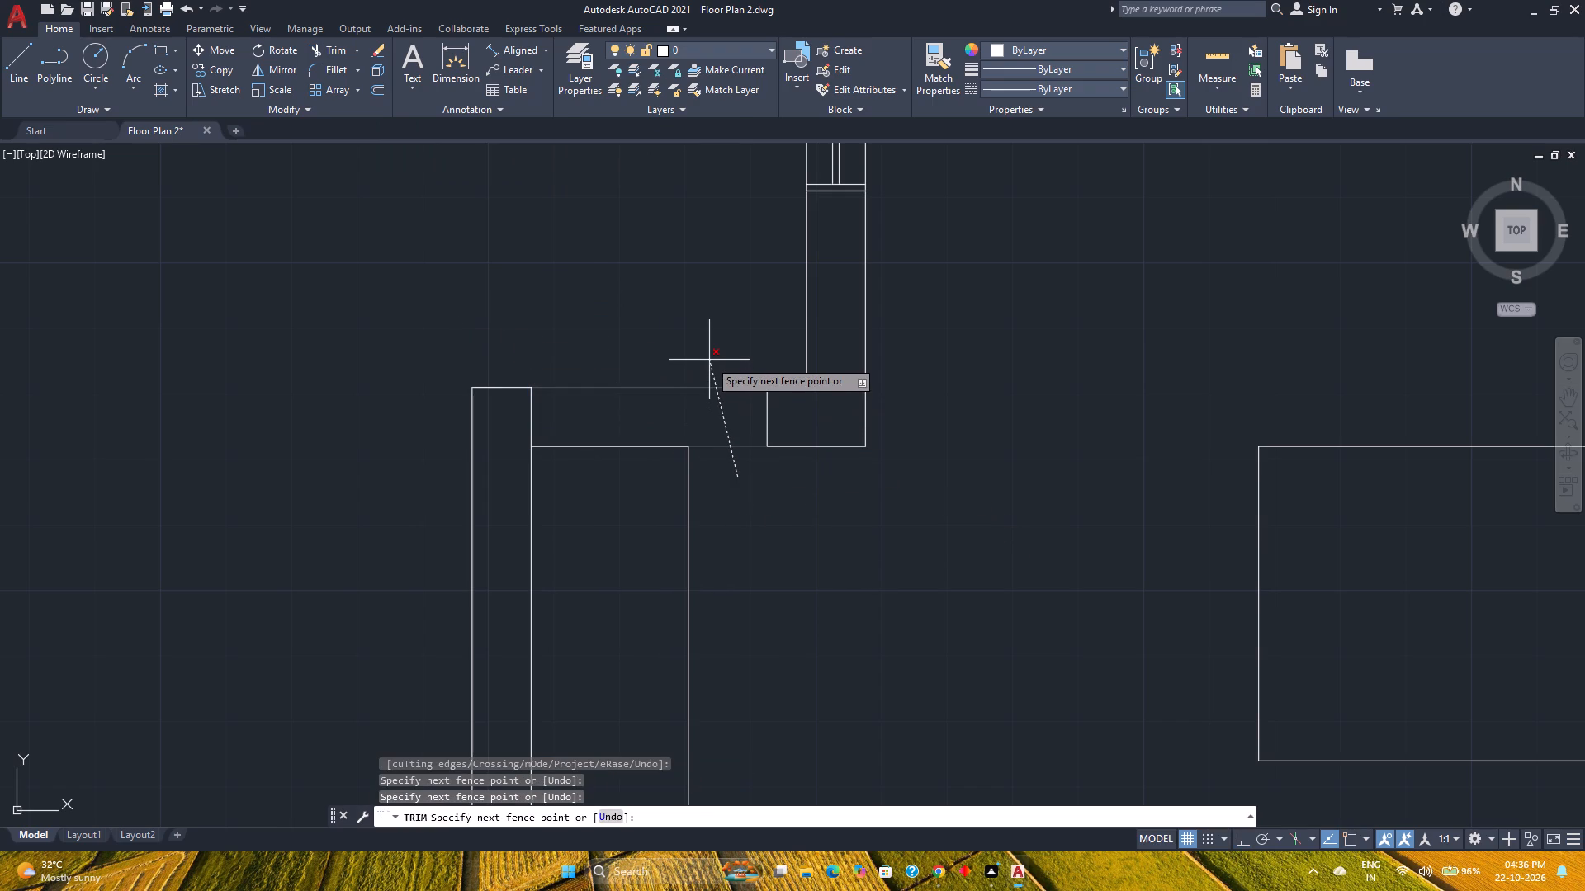
{"action": "left_click", "coordinate": [709, 360]}
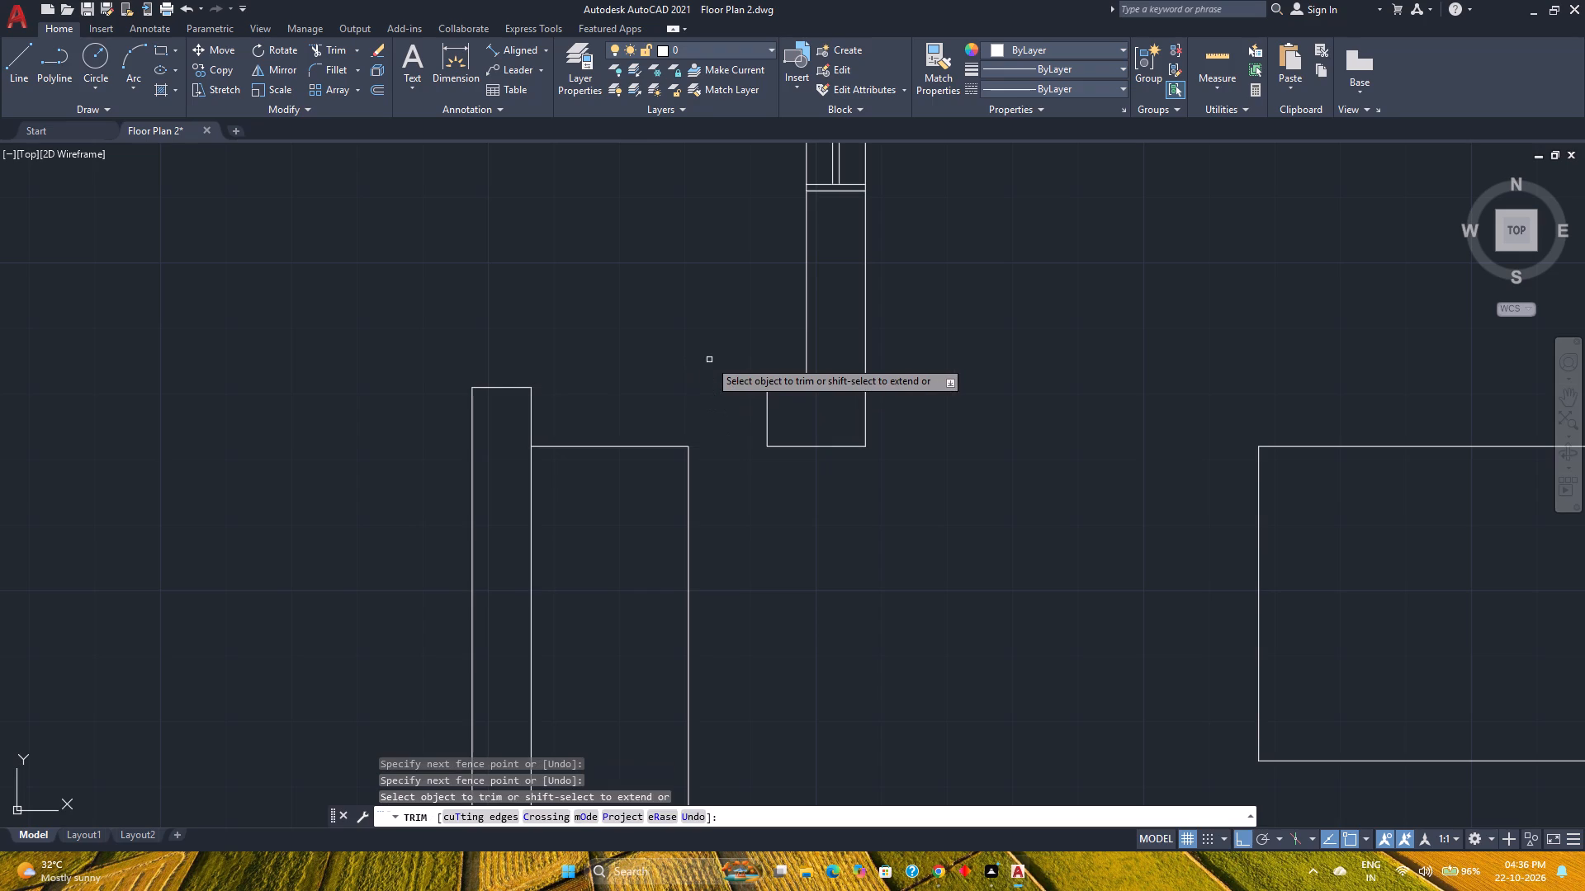
{"action": "key", "text": "Escape"}
Copy the lower window of the two-part window to the empty area outside the left wall.
{"action": "scroll", "coordinate": [710, 360], "scroll_direction": "down", "scroll_amount": 2}
{"action": "middle_click_drag", "start_coordinate": [710, 360], "coordinate": [730, 546]}
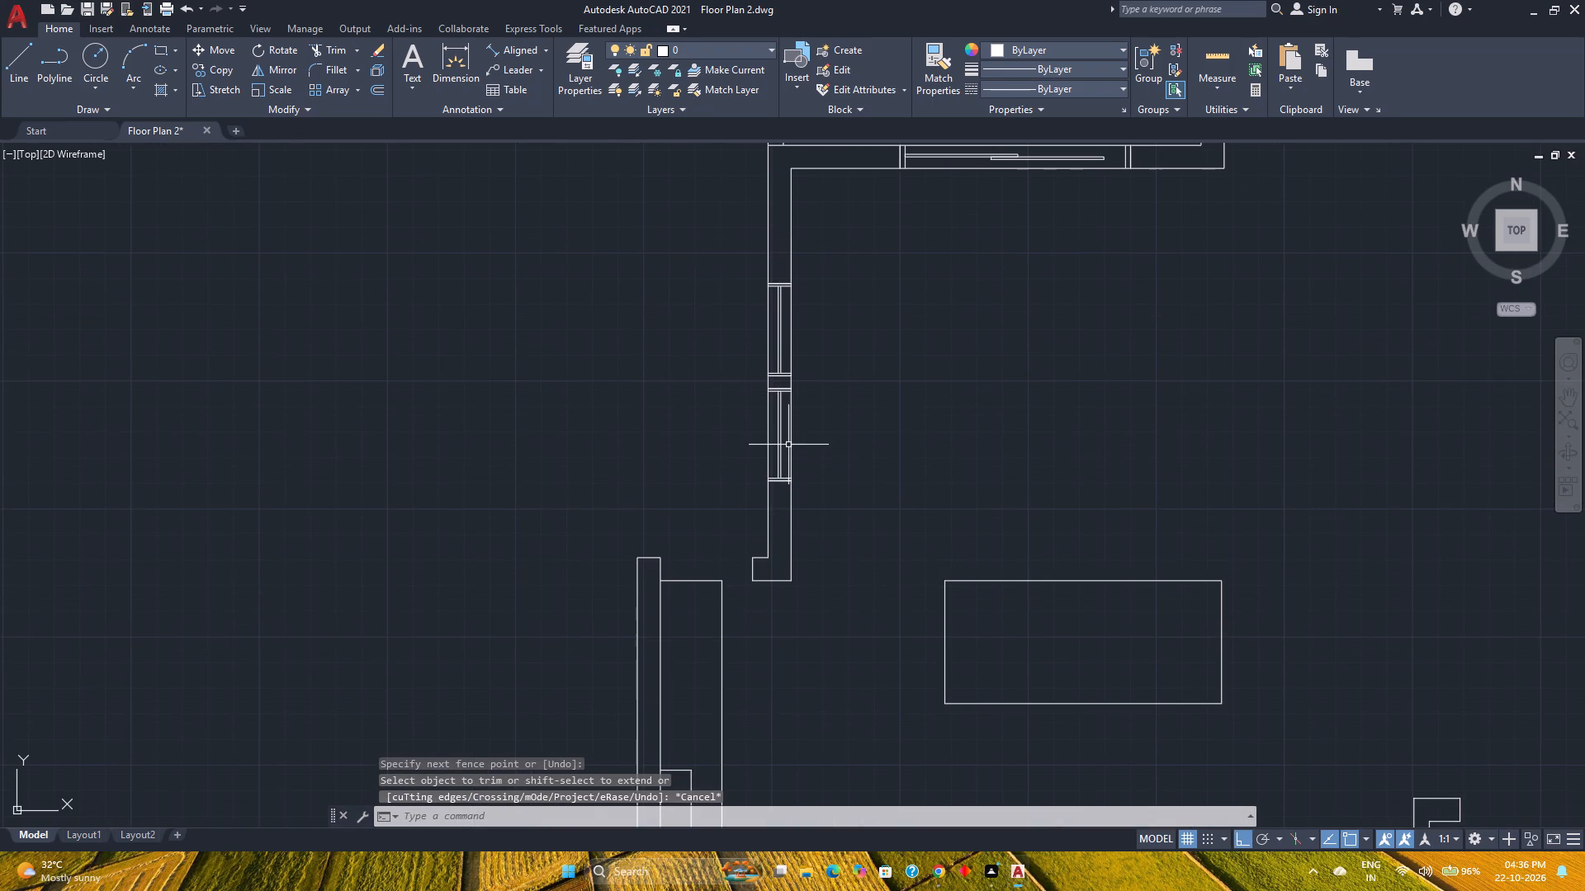
{"action": "left_click", "coordinate": [789, 445]}
{"action": "left_click", "coordinate": [212, 74]}
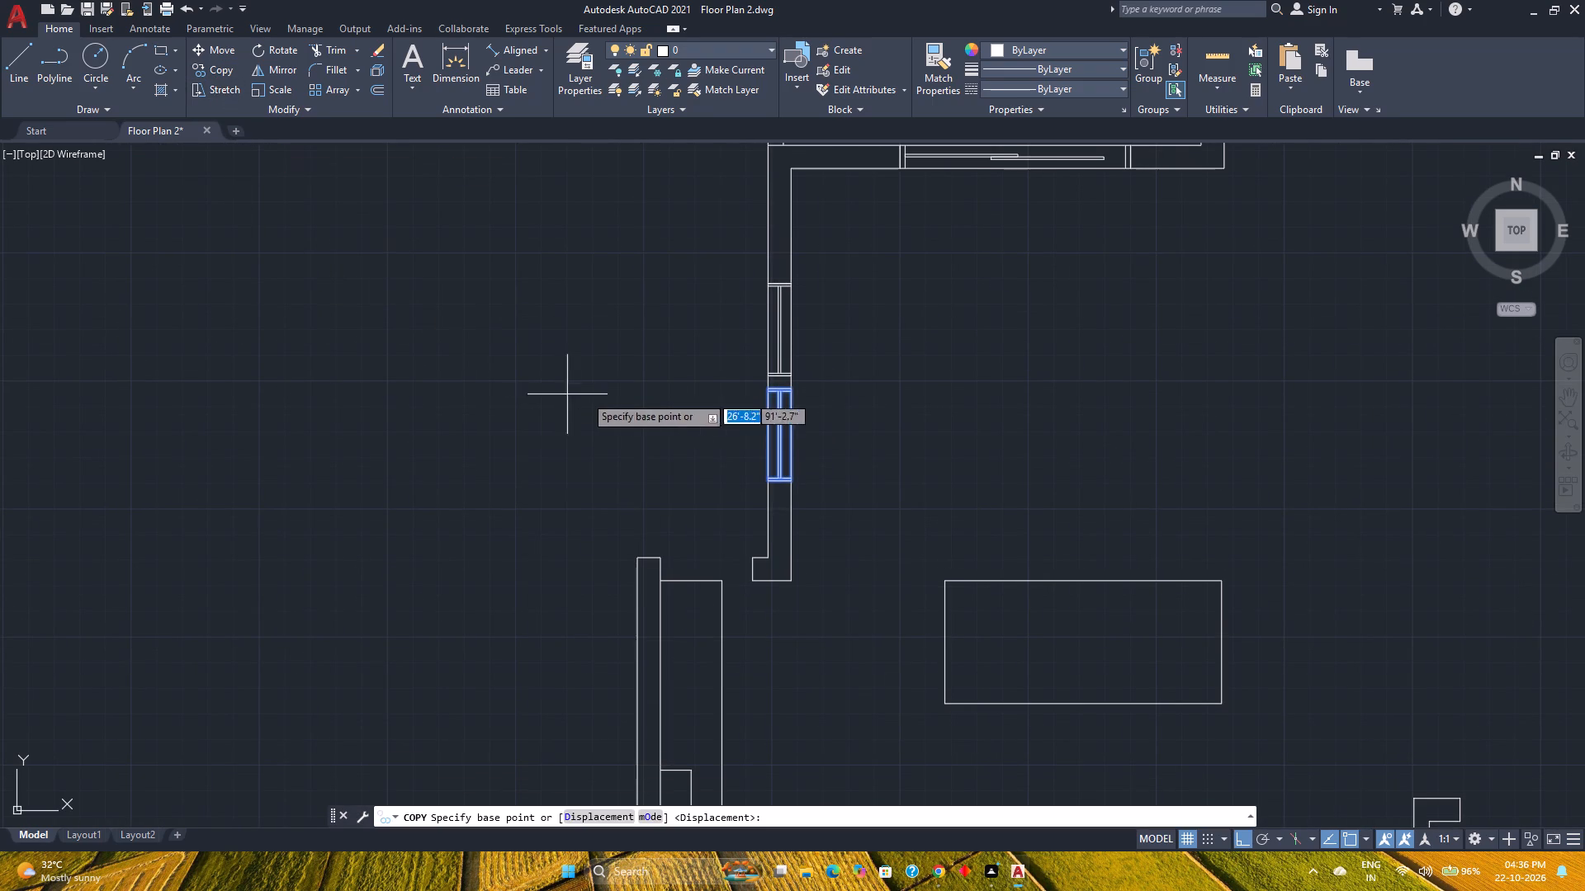
{"action": "left_click", "coordinate": [767, 483]}
{"action": "left_click", "coordinate": [494, 509]}
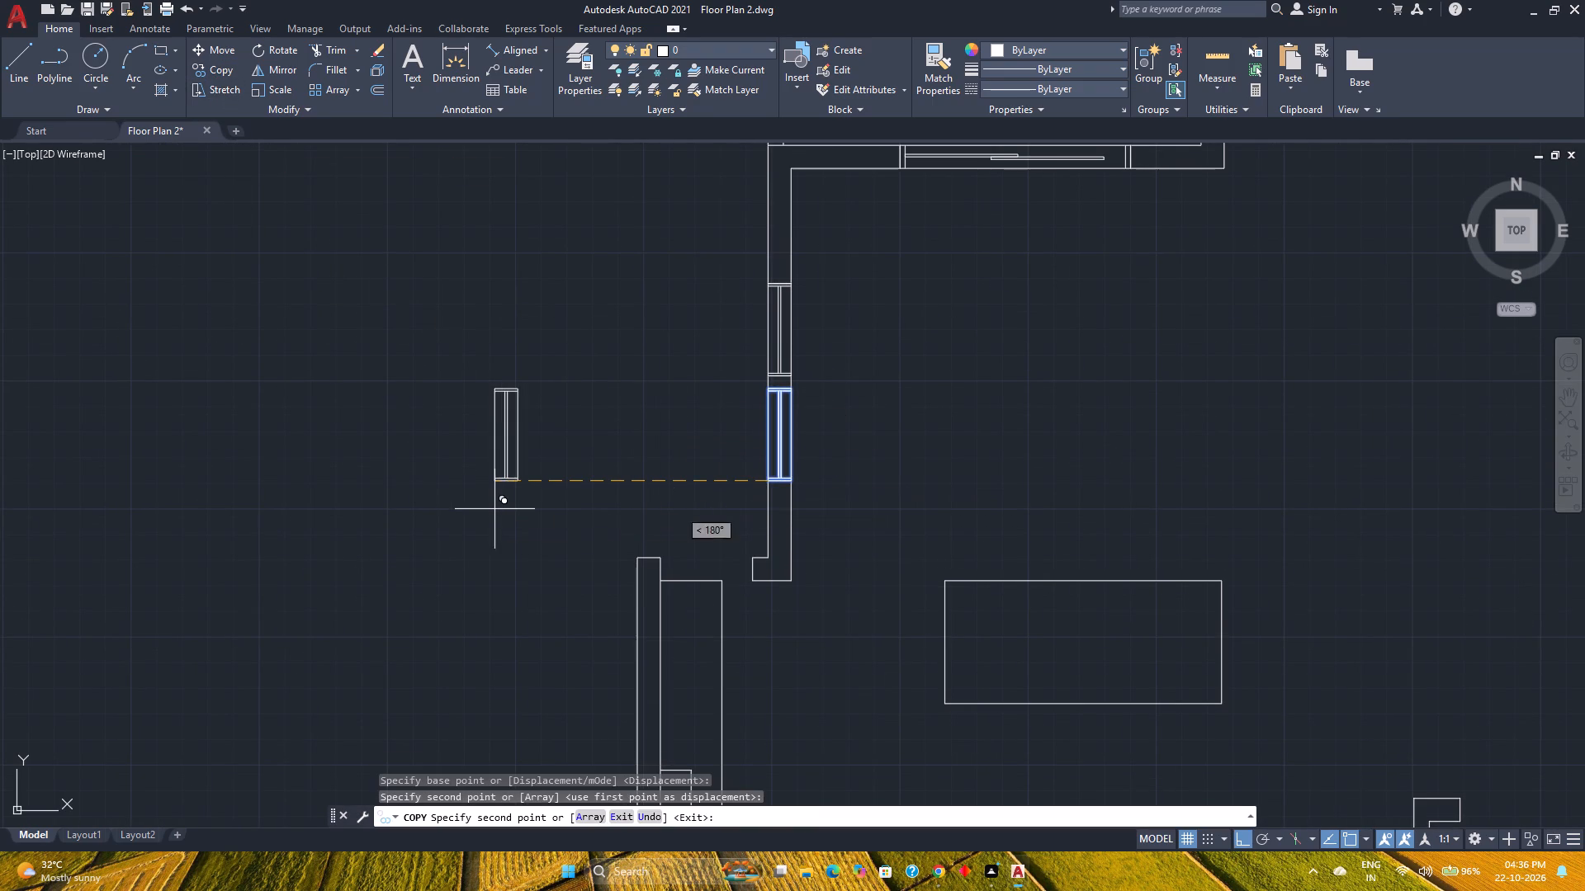
{"action": "key", "text": "Escape"}
Rotate the copied window a quarter turn clockwise about its lower-left corner so it lies horizontally.
{"action": "left_click", "coordinate": [530, 508]}
{"action": "left_click", "coordinate": [468, 460]}
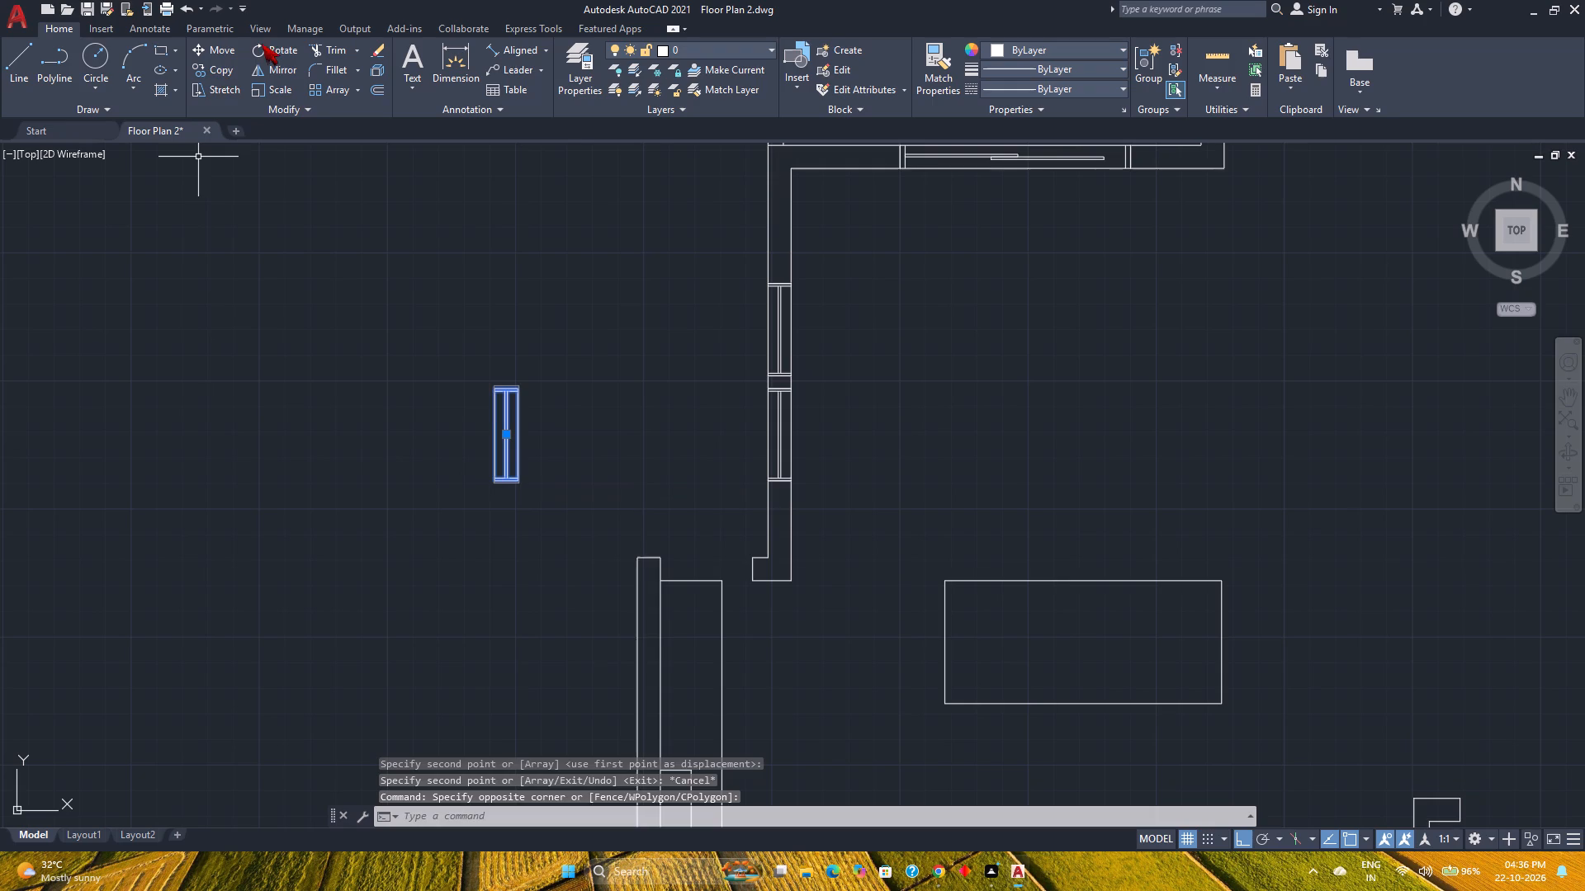
{"action": "left_click", "coordinate": [263, 44]}
{"action": "scroll", "coordinate": [505, 480], "scroll_direction": "up", "scroll_amount": 5}
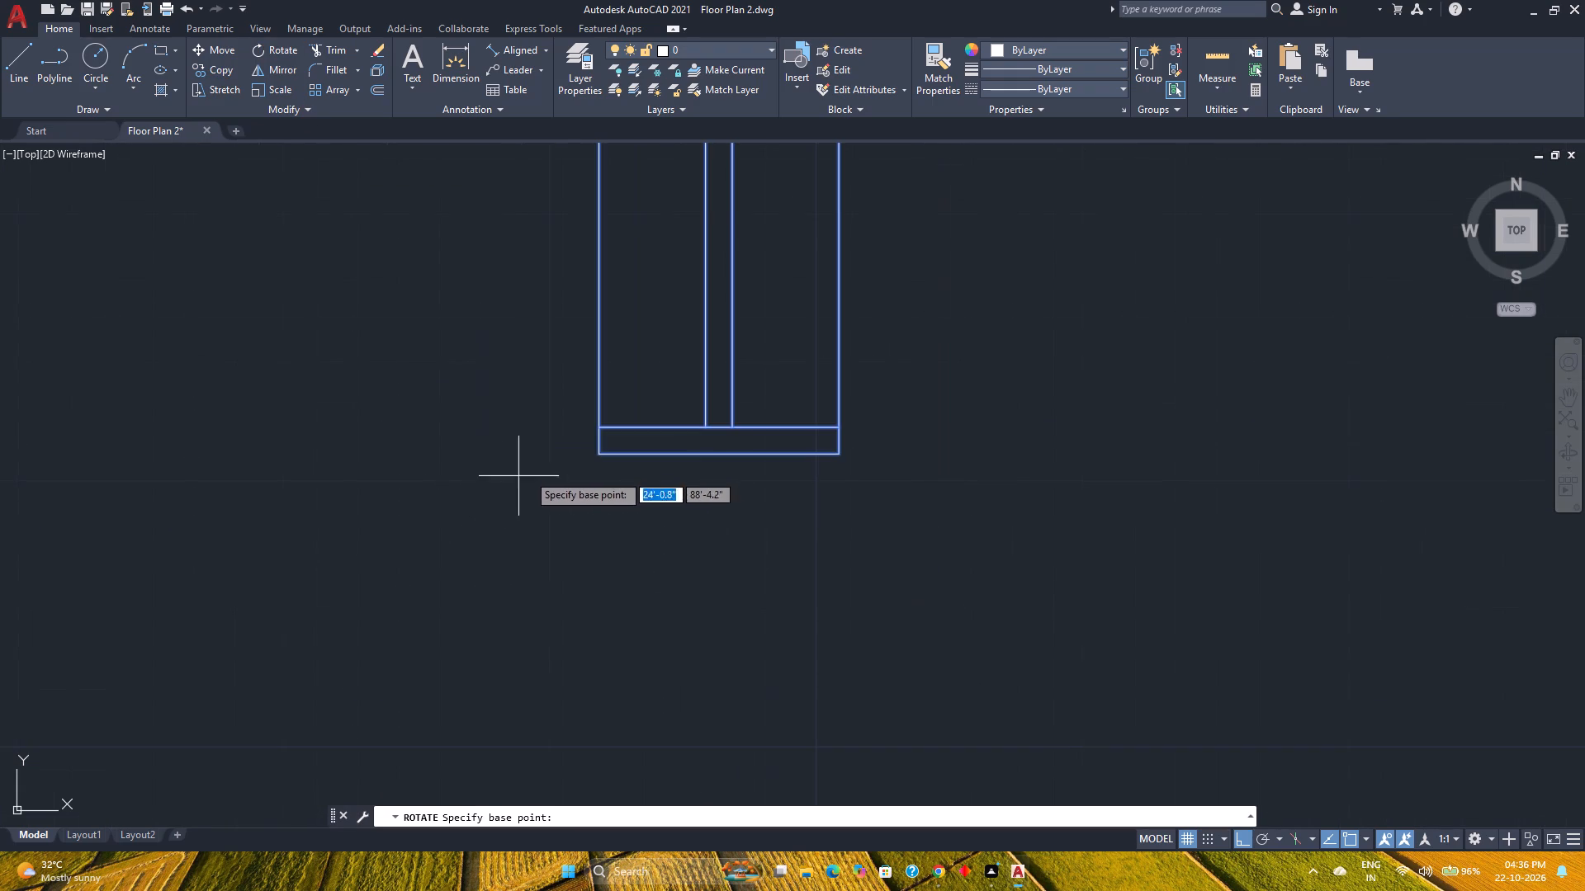
{"action": "left_click", "coordinate": [599, 456]}
{"action": "left_click", "coordinate": [580, 591]}
Move the rotated window by its lower-left corner into the 3' gap of the short horizontal wall.
{"action": "scroll", "coordinate": [577, 578], "scroll_direction": "down", "scroll_amount": 3}
{"action": "left_click", "coordinate": [636, 639]}
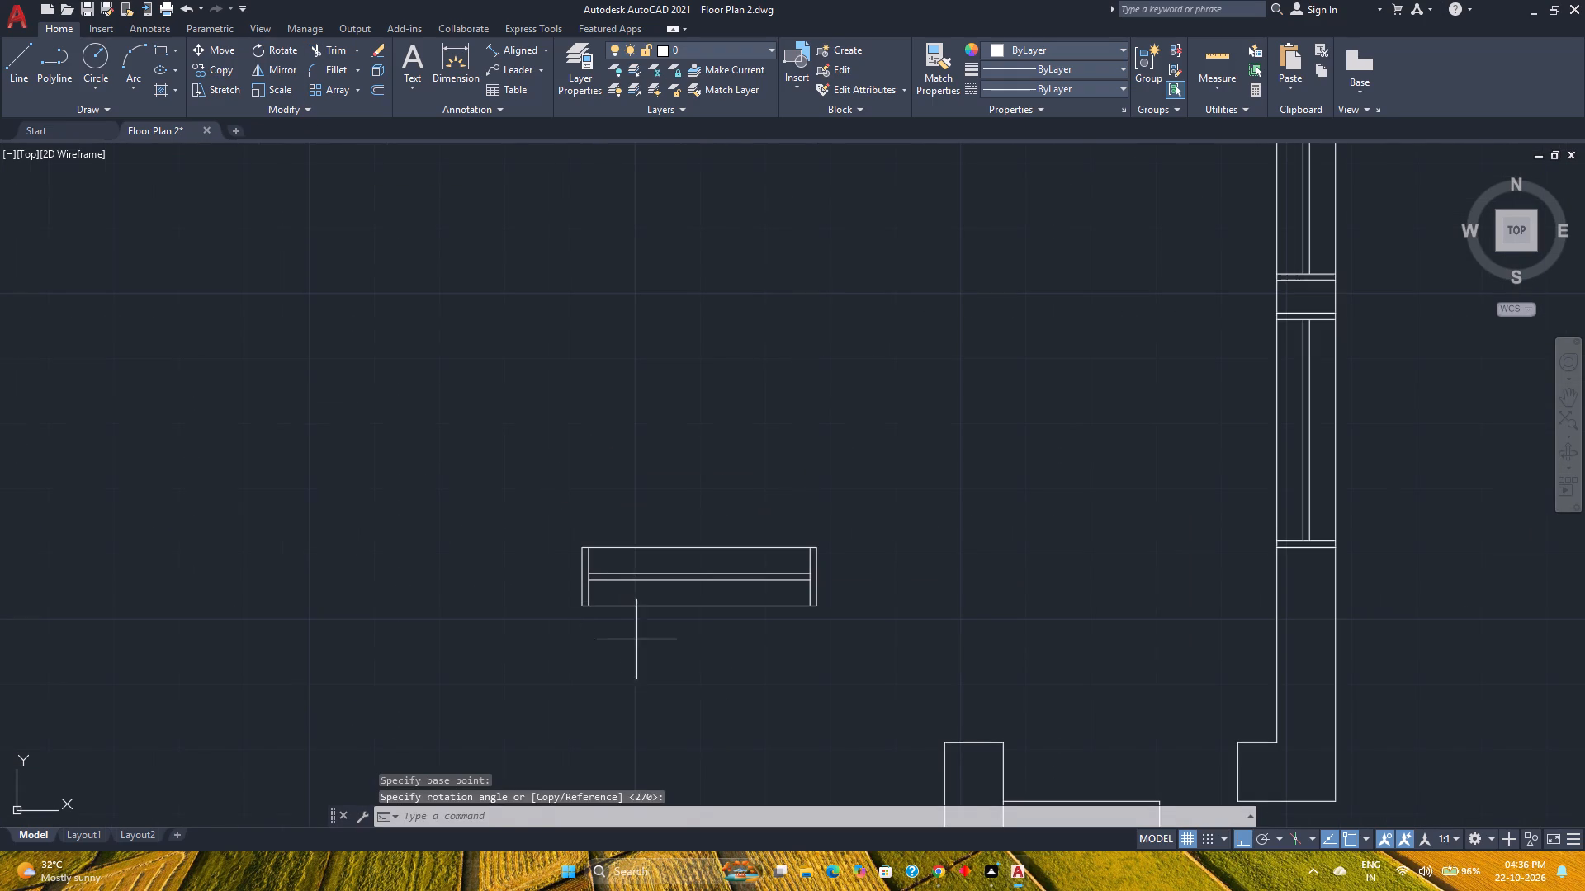
{"action": "left_click", "coordinate": [543, 572]}
{"action": "left_click", "coordinate": [217, 53]}
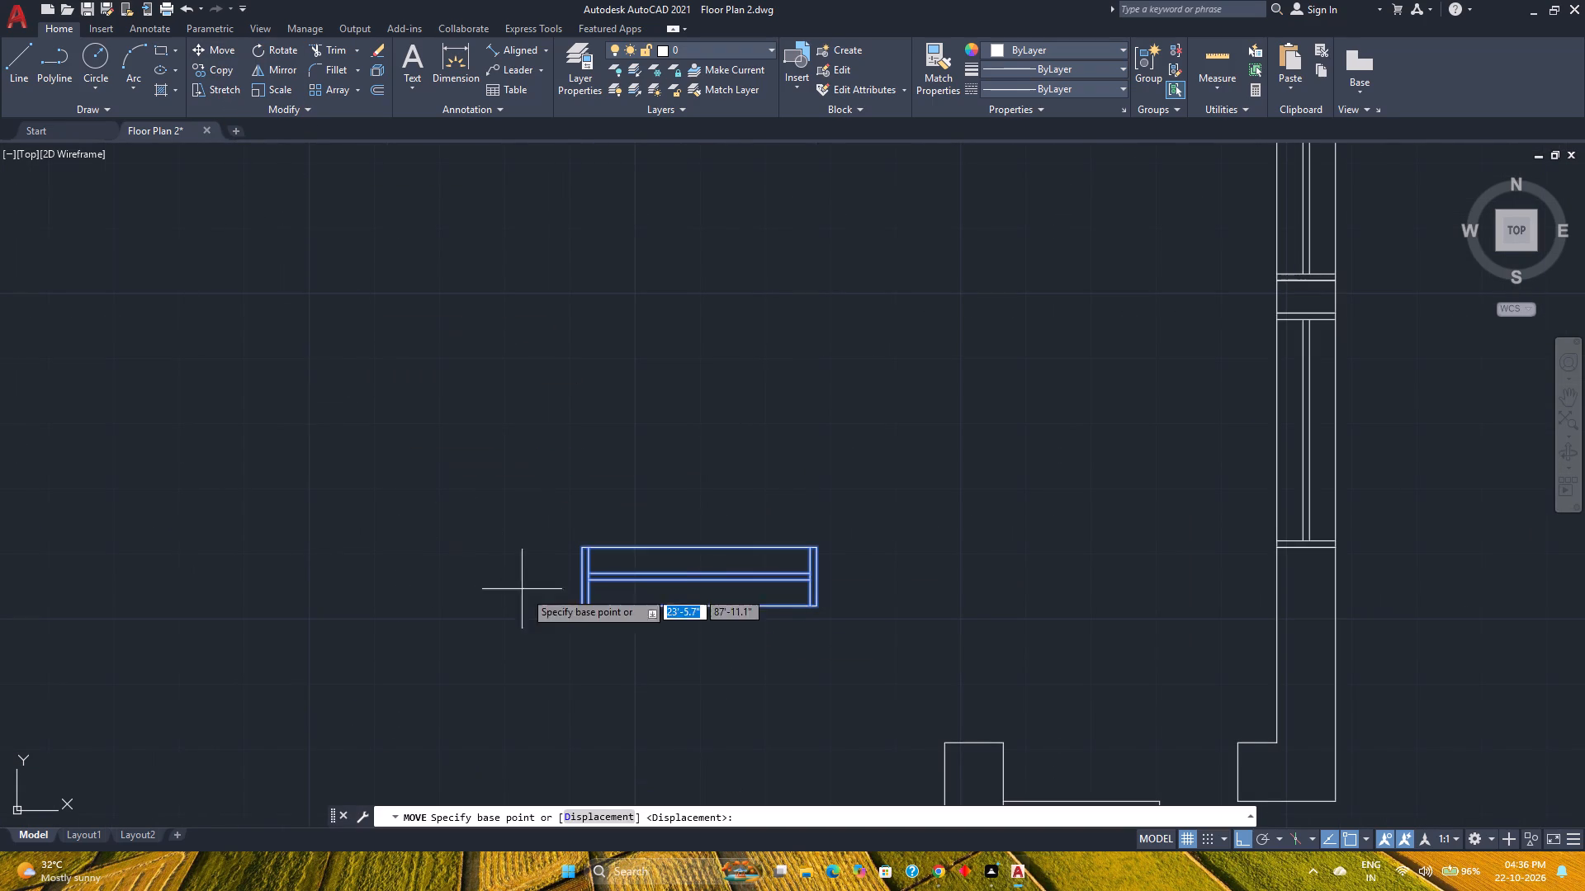
{"action": "left_click", "coordinate": [580, 612]}
{"action": "middle_click_drag", "start_coordinate": [620, 623], "coordinate": [501, 474]}
{"action": "middle_click", "coordinate": [495, 469]}
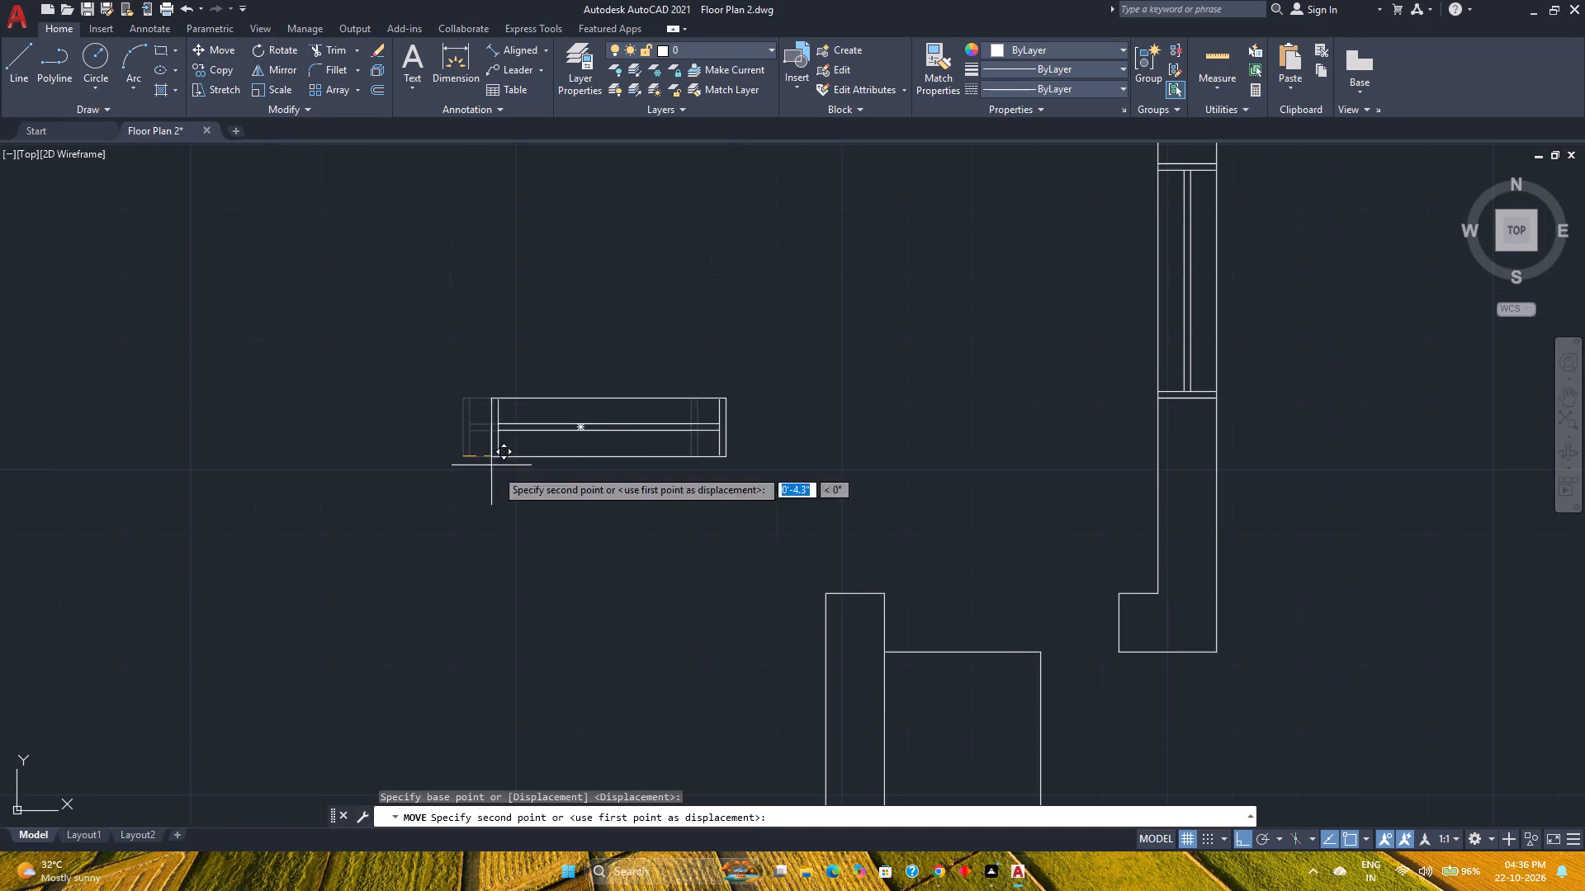
{"action": "left_click", "coordinate": [888, 655]}
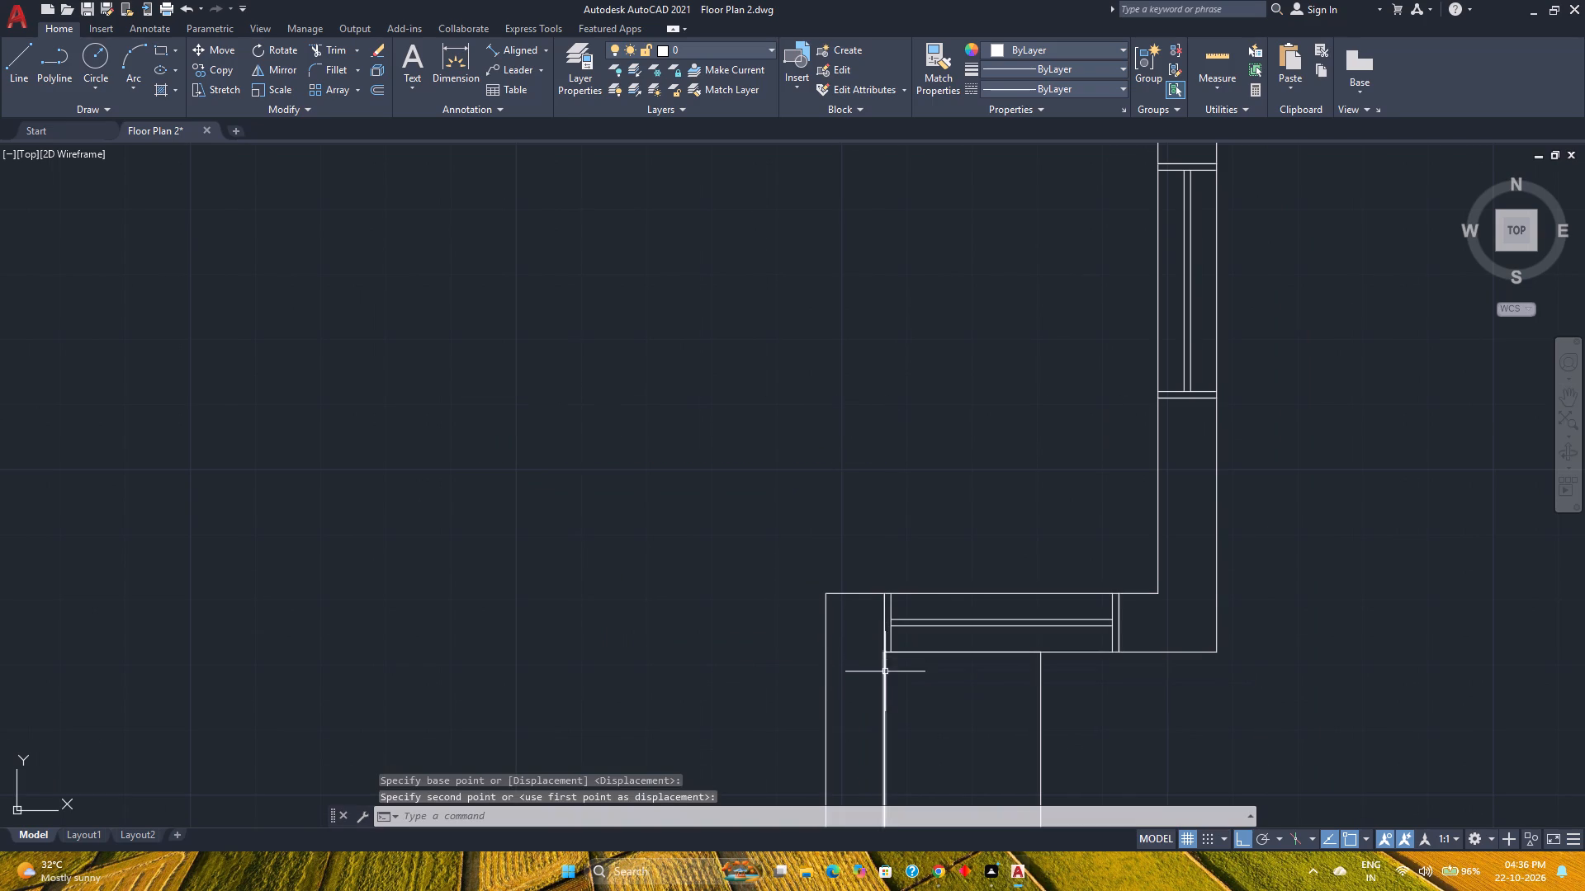
{"action": "middle_click_drag", "start_coordinate": [885, 673], "coordinate": [784, 648]}
{"action": "middle_click", "coordinate": [784, 648]}
{"action": "key", "text": "Escape"}
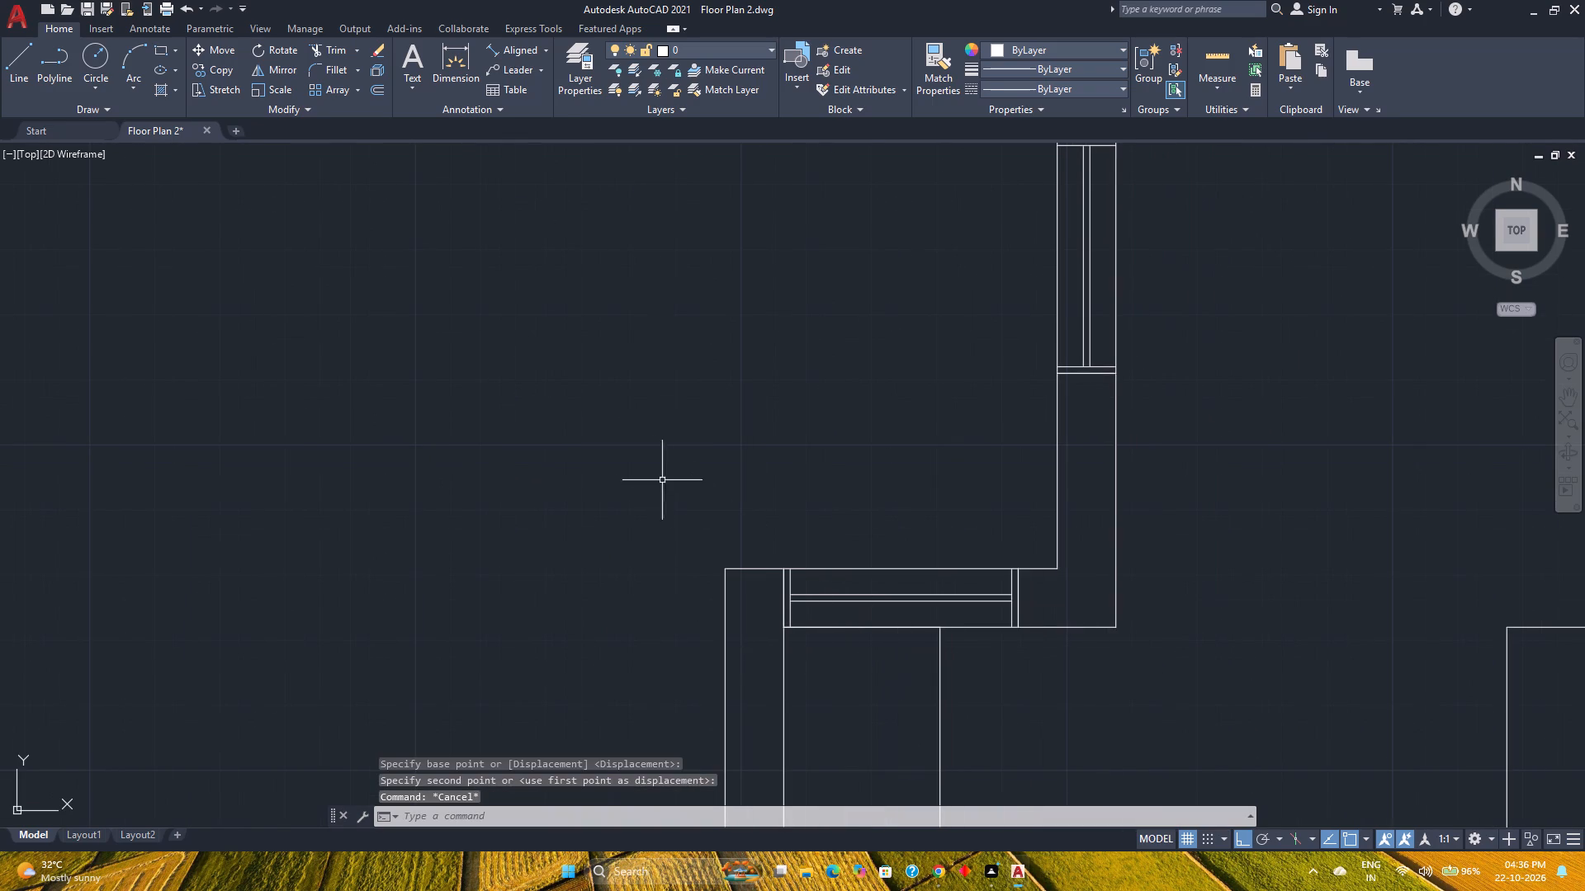
Save the drawing.
{"action": "key", "text": "ctrl+s"}
Draw a line across the left exterior wall, from the inner corner below the new window to the outer wall line.
{"action": "scroll", "coordinate": [650, 472], "scroll_direction": "down", "scroll_amount": 4}
{"action": "middle_click_drag", "start_coordinate": [788, 597], "coordinate": [654, 519]}
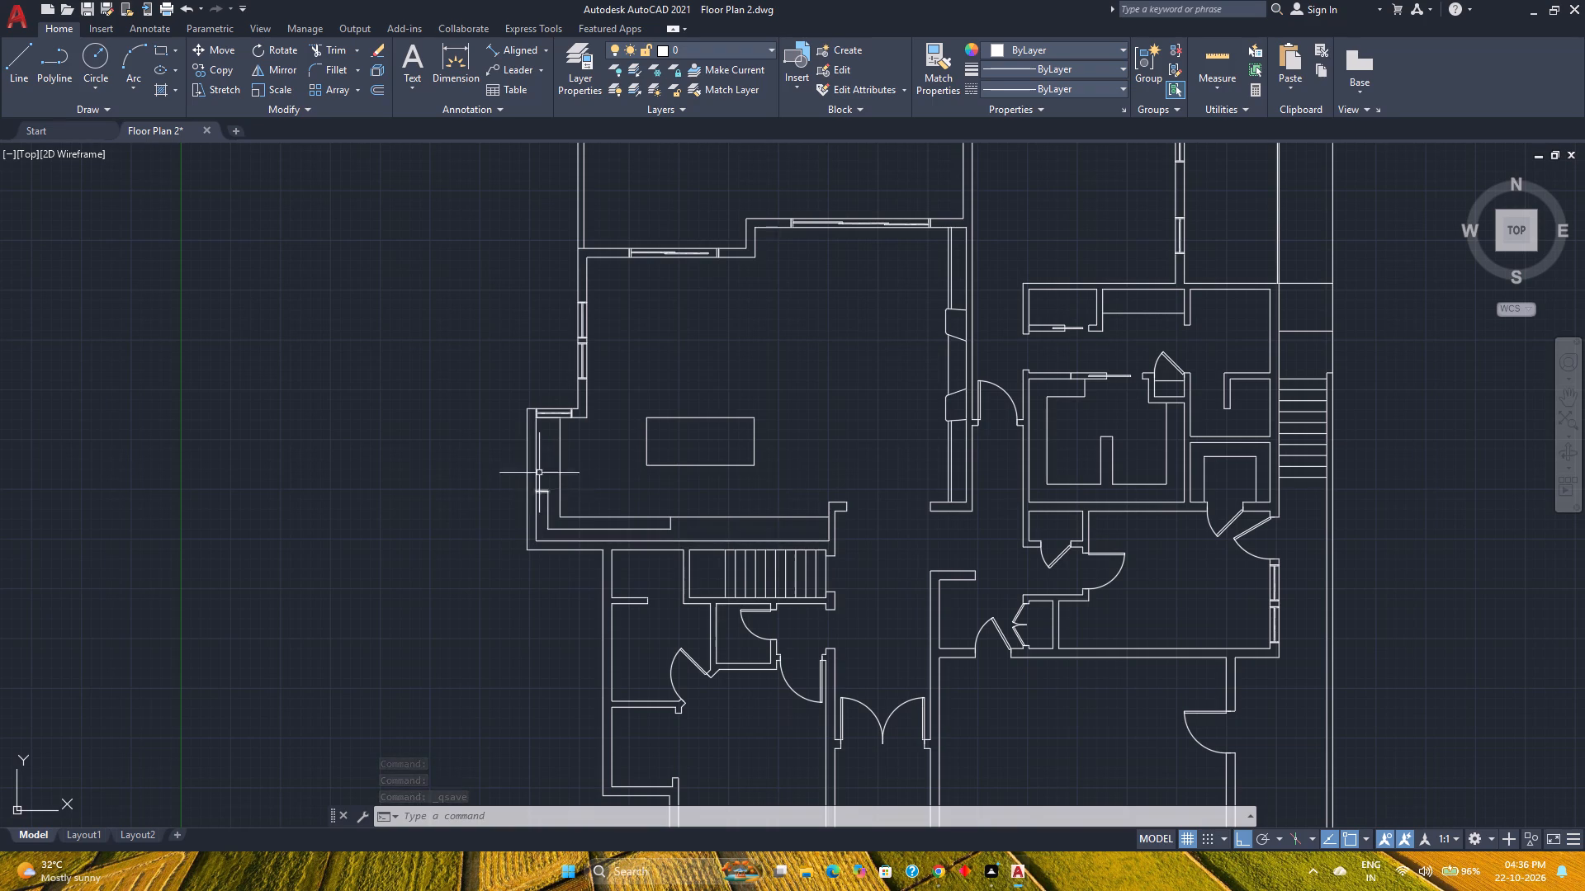
{"action": "scroll", "coordinate": [519, 450], "scroll_direction": "up", "scroll_amount": 2}
{"action": "middle_click_drag", "start_coordinate": [521, 450], "coordinate": [439, 447]}
{"action": "middle_click", "coordinate": [439, 447]}
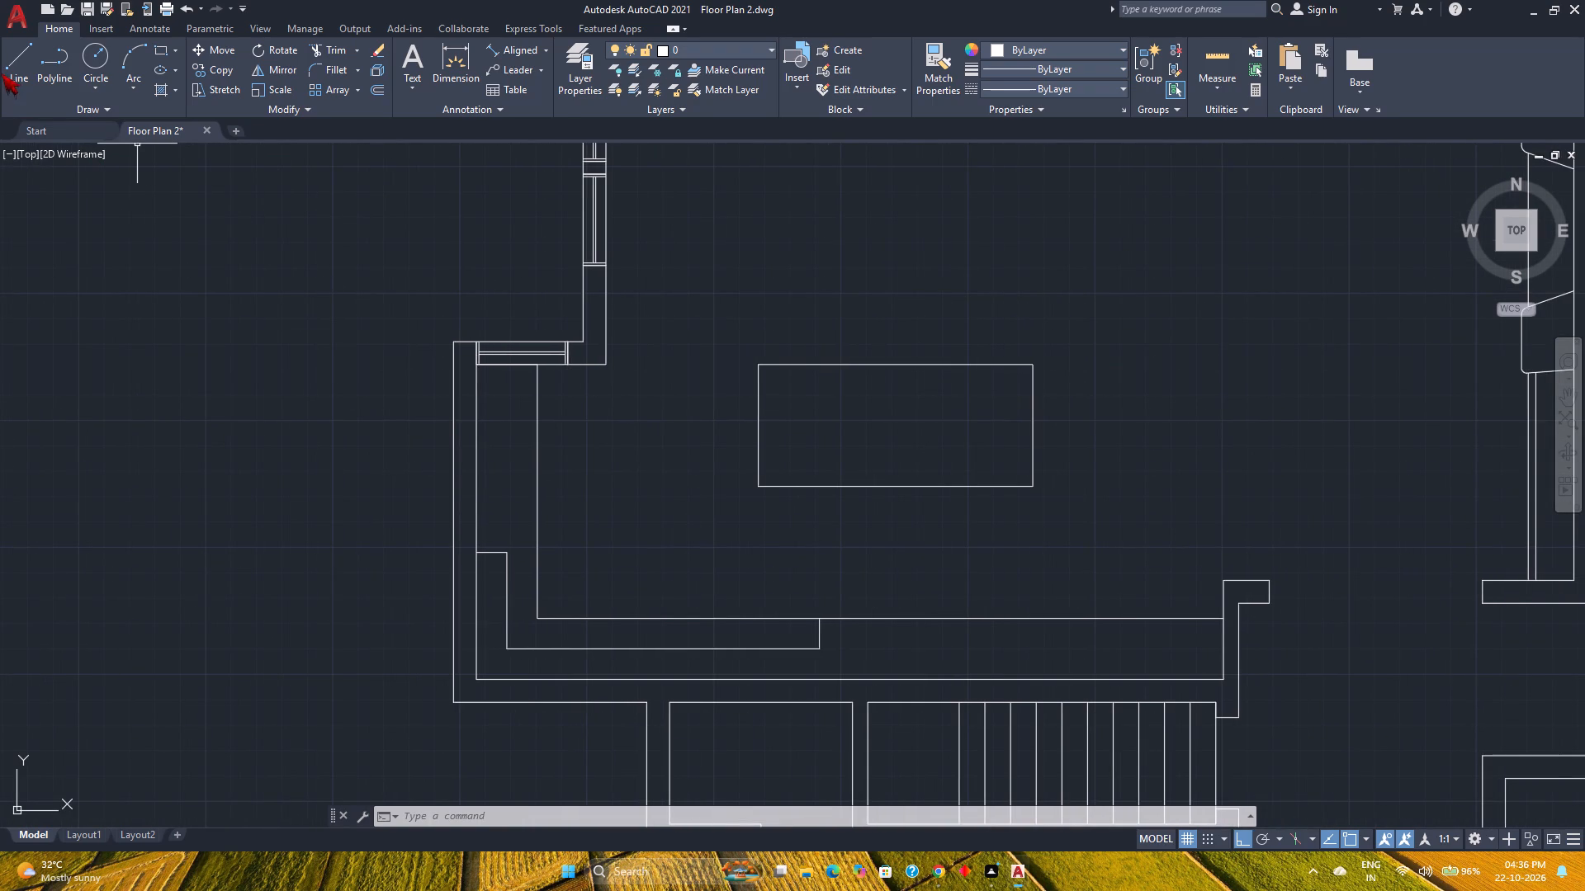
{"action": "left_click", "coordinate": [20, 69]}
{"action": "scroll", "coordinate": [447, 365], "scroll_direction": "up", "scroll_amount": 5}
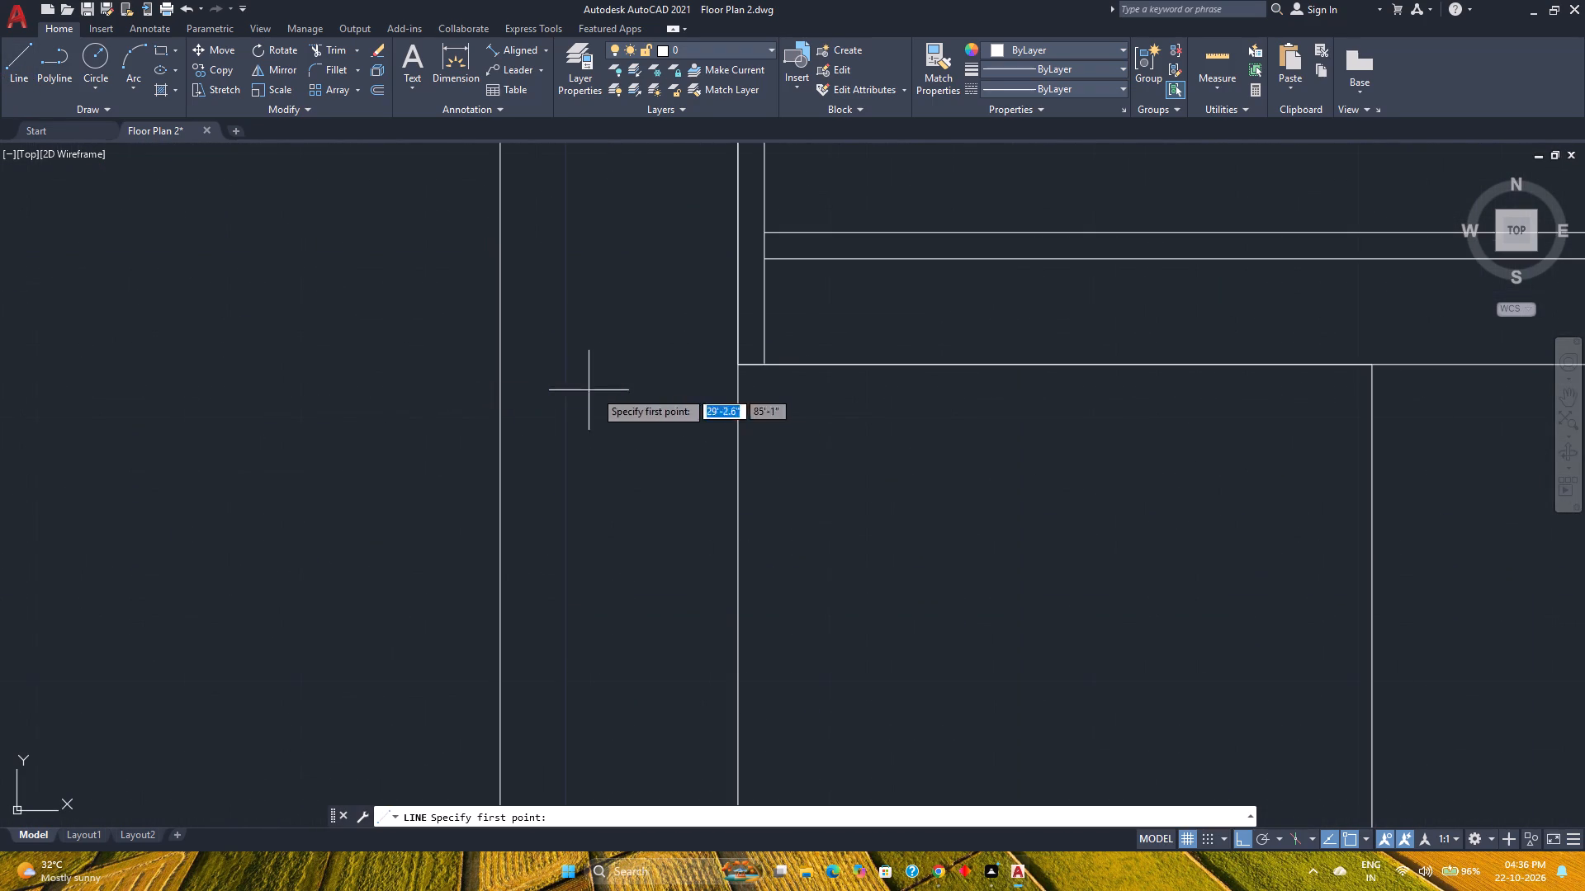
{"action": "left_click", "coordinate": [734, 365]}
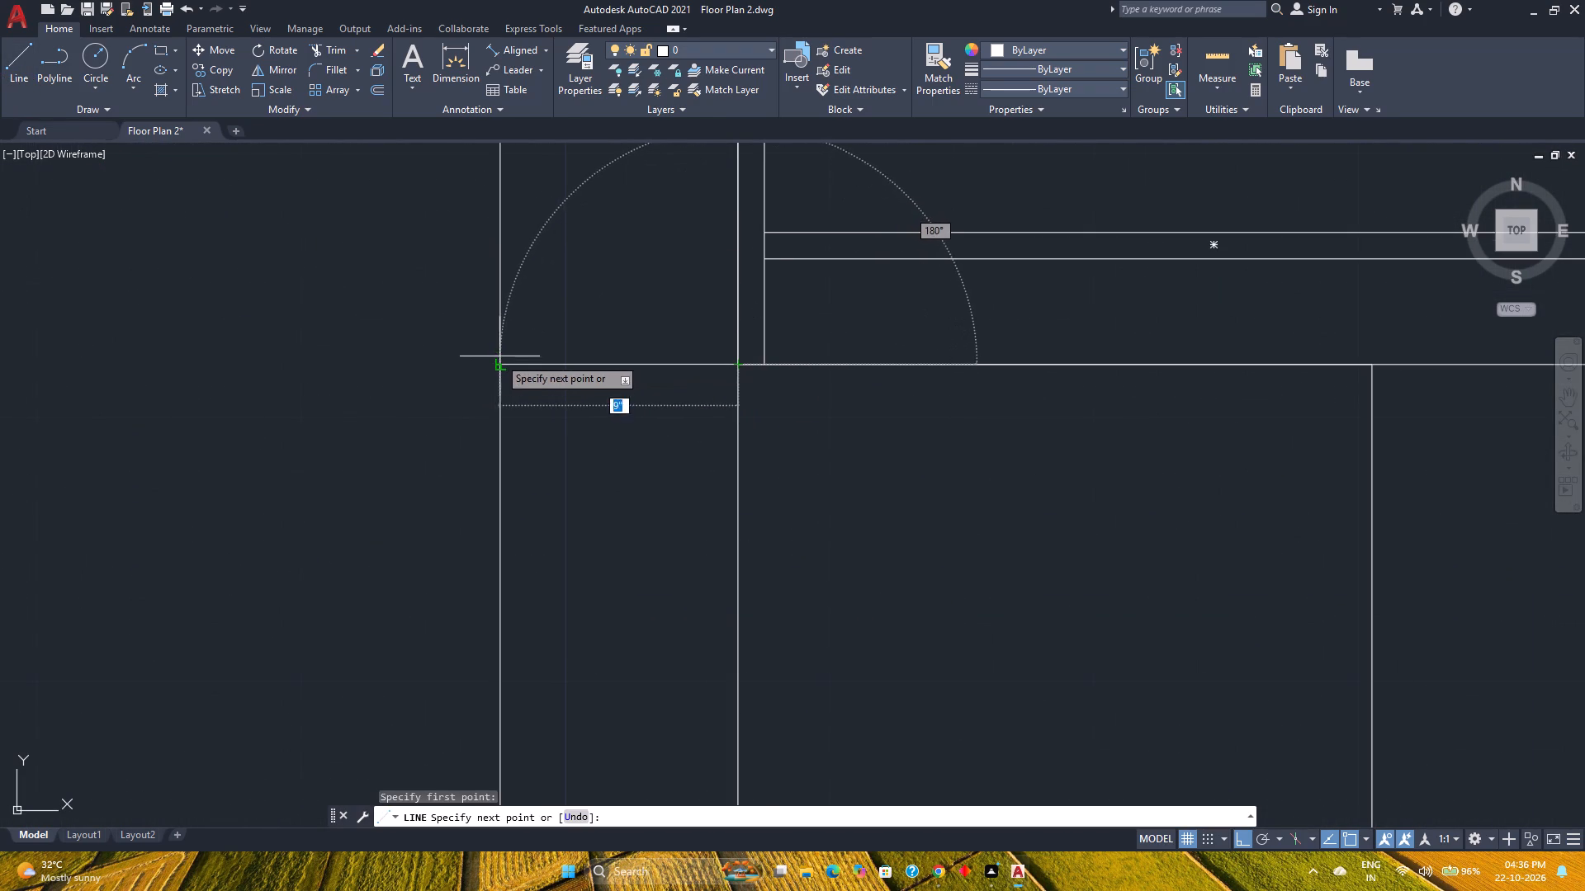
{"action": "left_click", "coordinate": [499, 362]}
{"action": "key", "text": "Escape"}
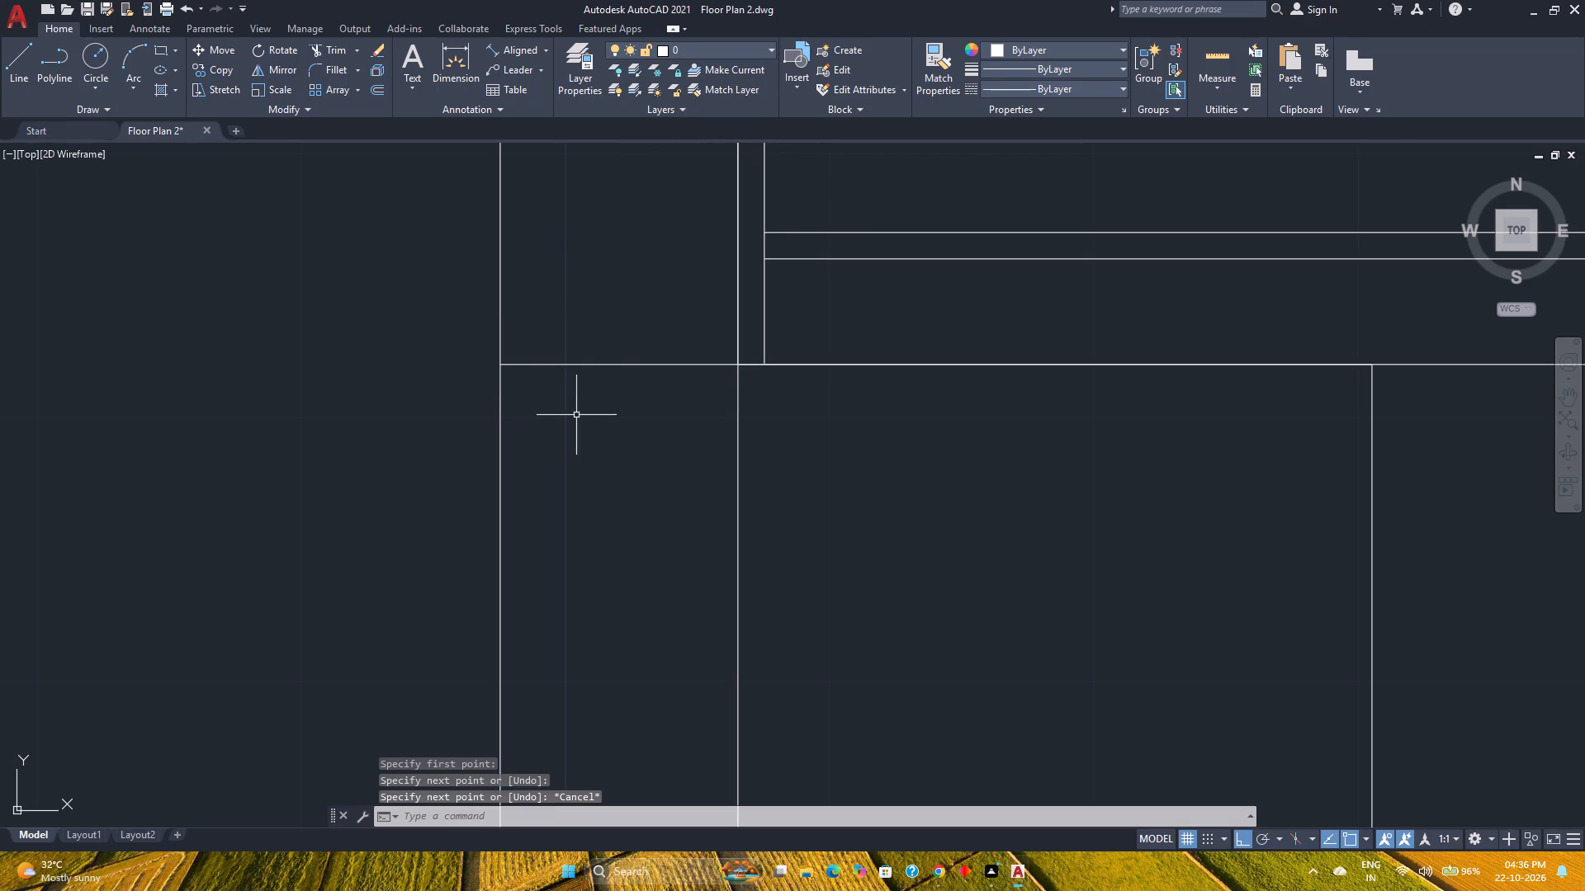
Offset the new cross line 5'6" downward along the left exterior wall.
{"action": "scroll", "coordinate": [584, 418], "scroll_direction": "down", "scroll_amount": 1}
{"action": "left_click", "coordinate": [380, 89]}
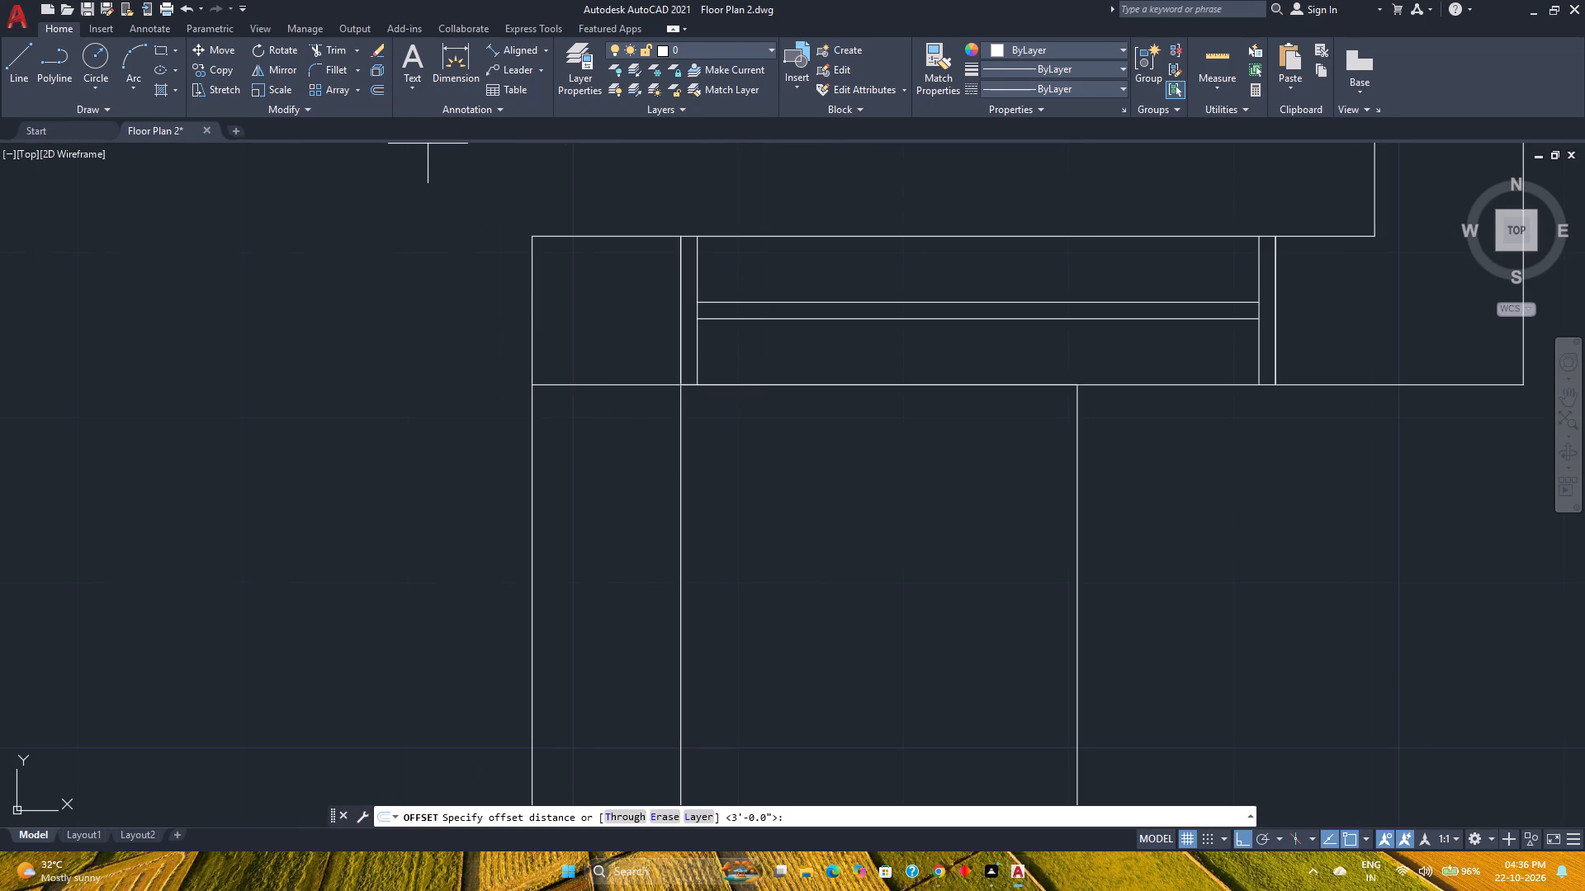
{"action": "key", "text": "5"}
{"action": "key", "text": "apostrophe"}
{"action": "key", "text": "Return"}
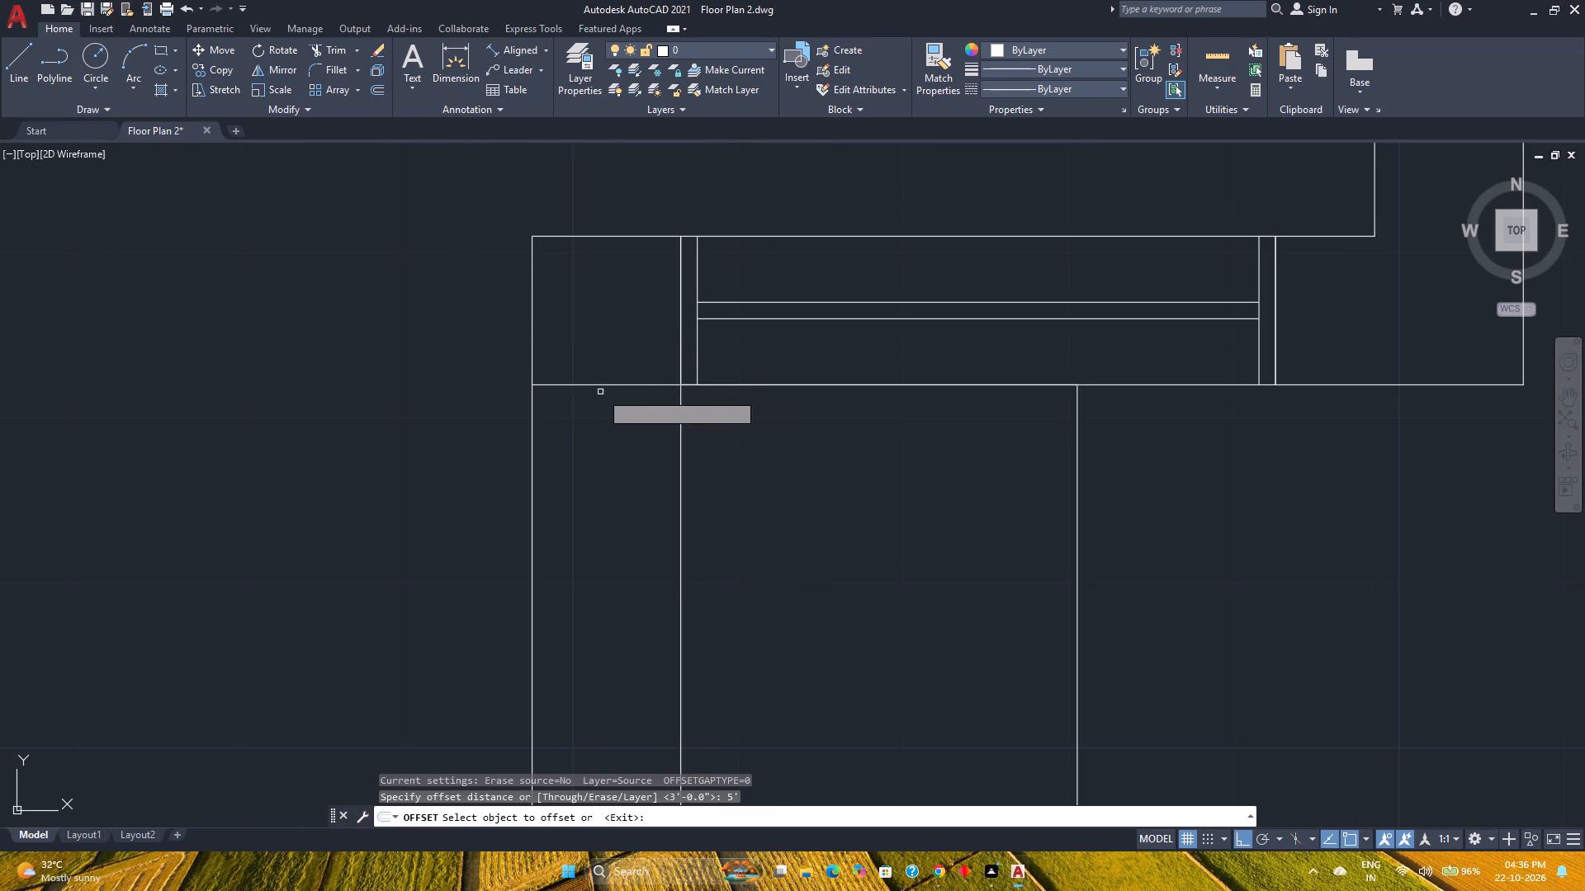
{"action": "left_click", "coordinate": [608, 384]}
{"action": "scroll", "coordinate": [613, 389], "scroll_direction": "down", "scroll_amount": 4}
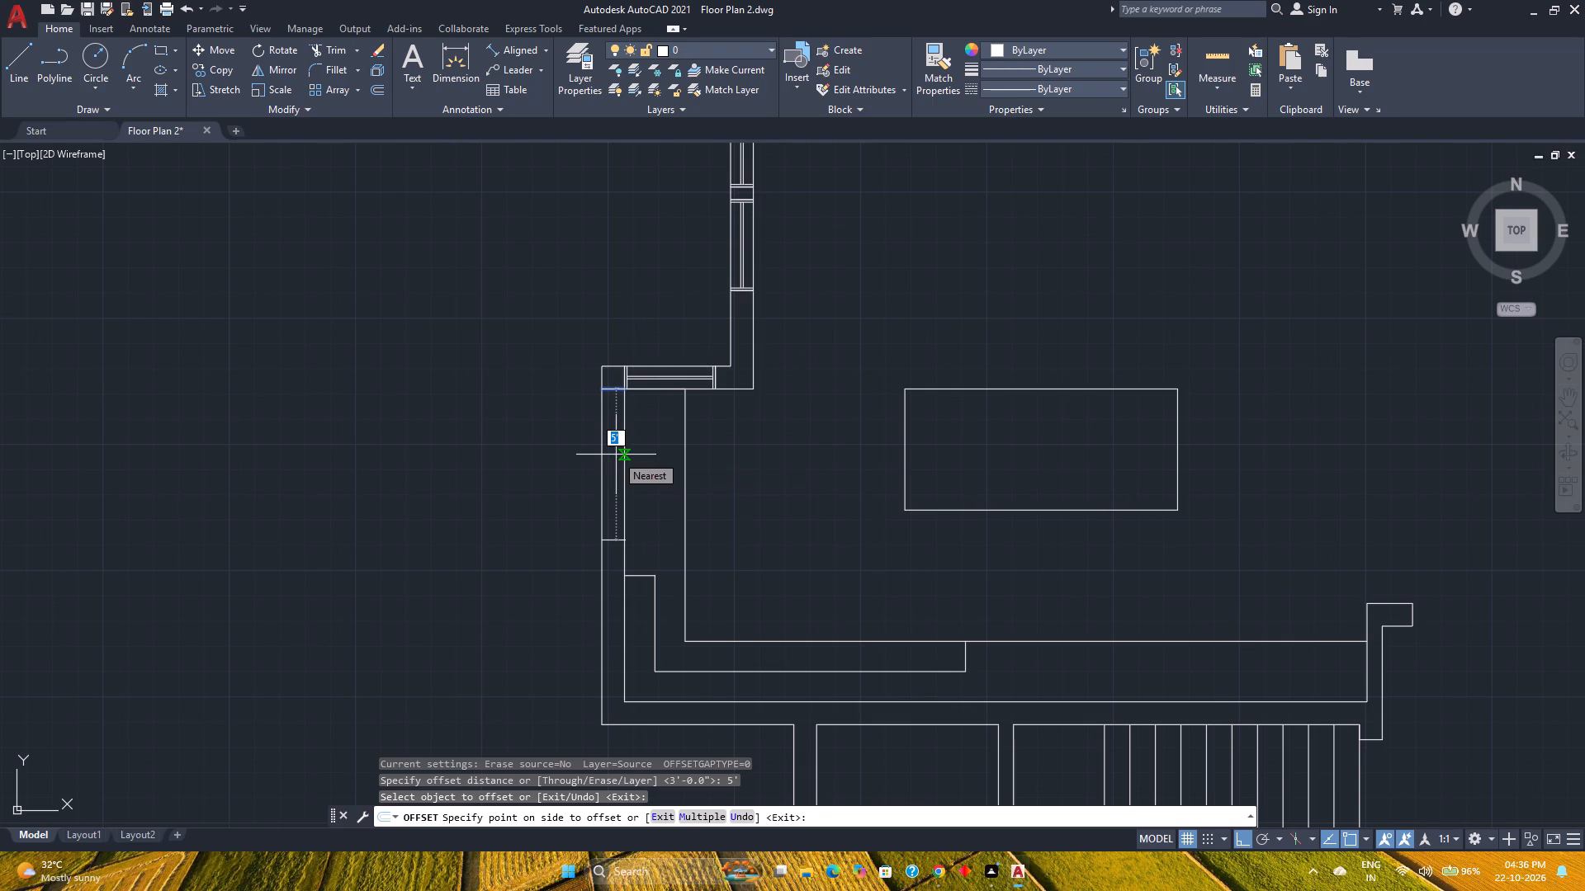
{"action": "type", "text": "5'"}
{"action": "type", "text": "6\""}
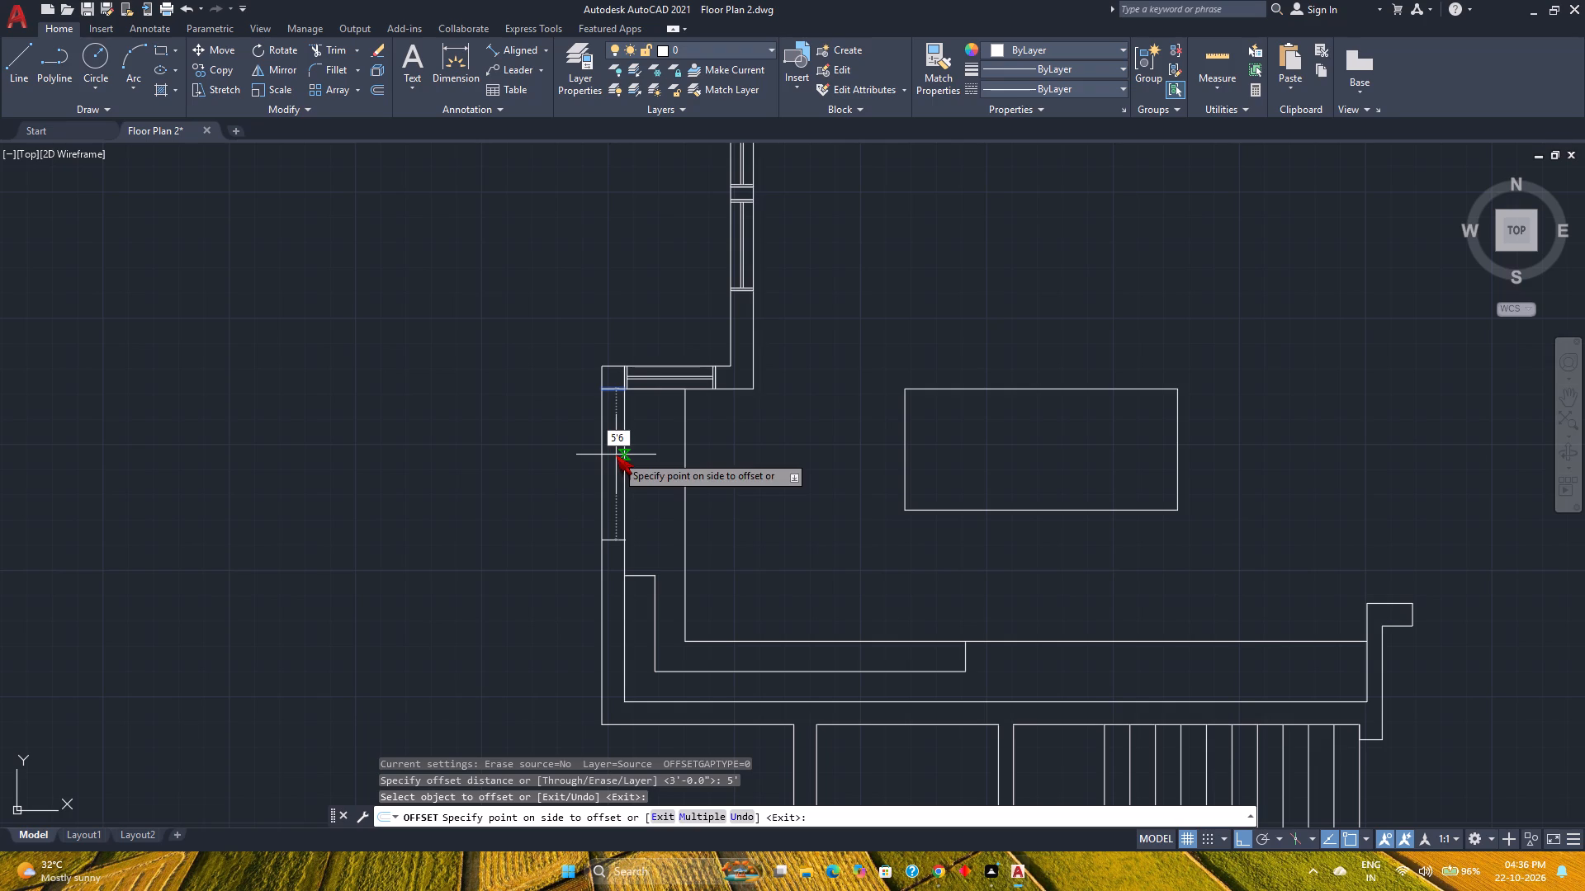
{"action": "key", "text": "Return"}
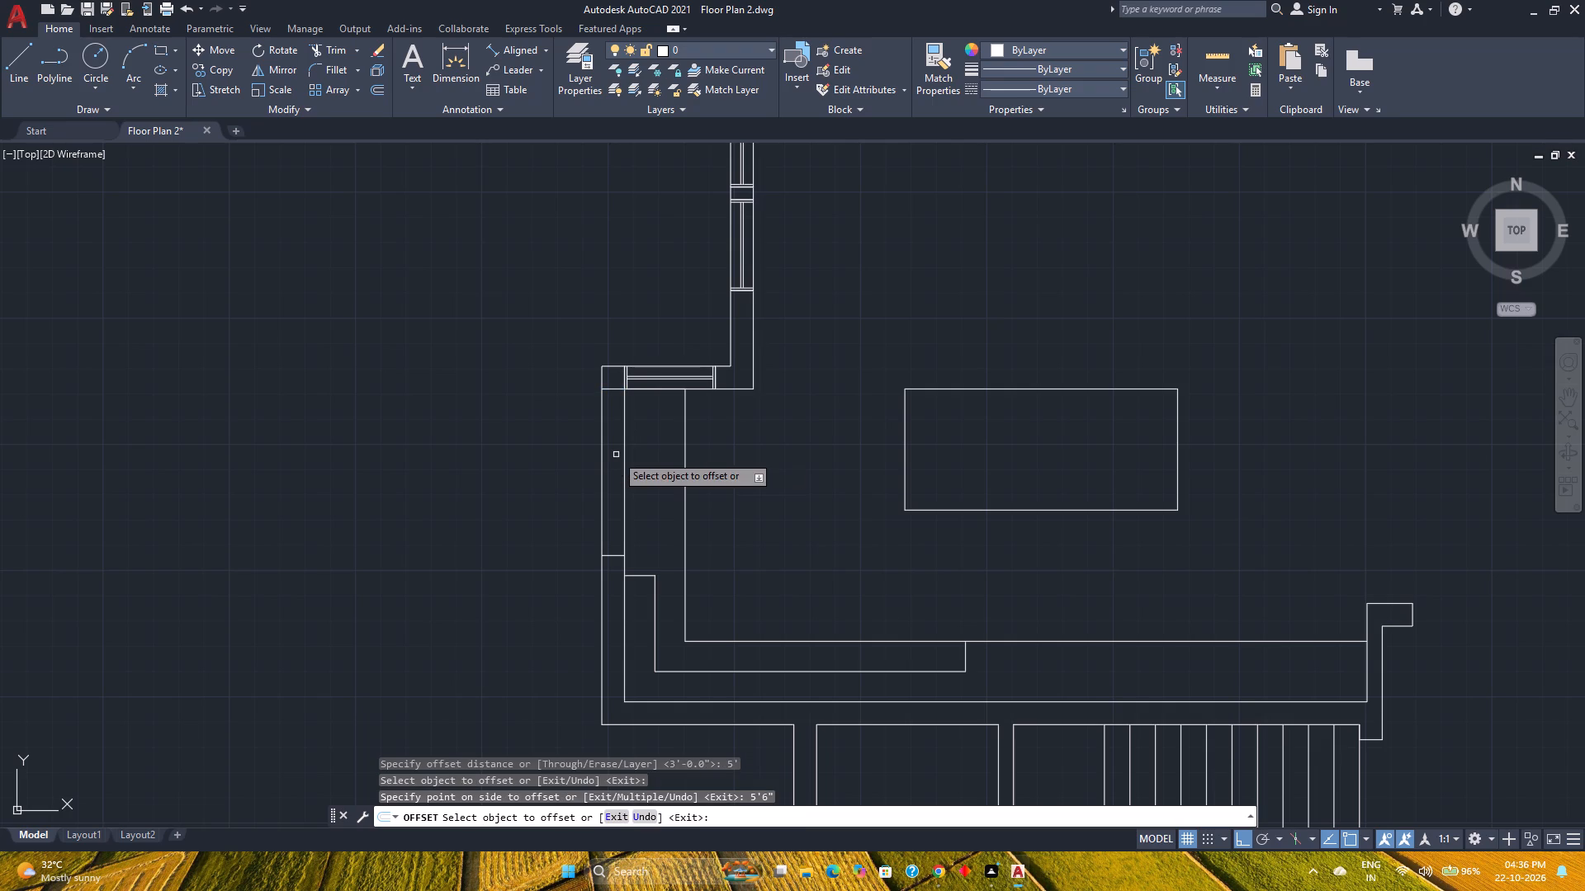
{"action": "key", "text": "Escape"}
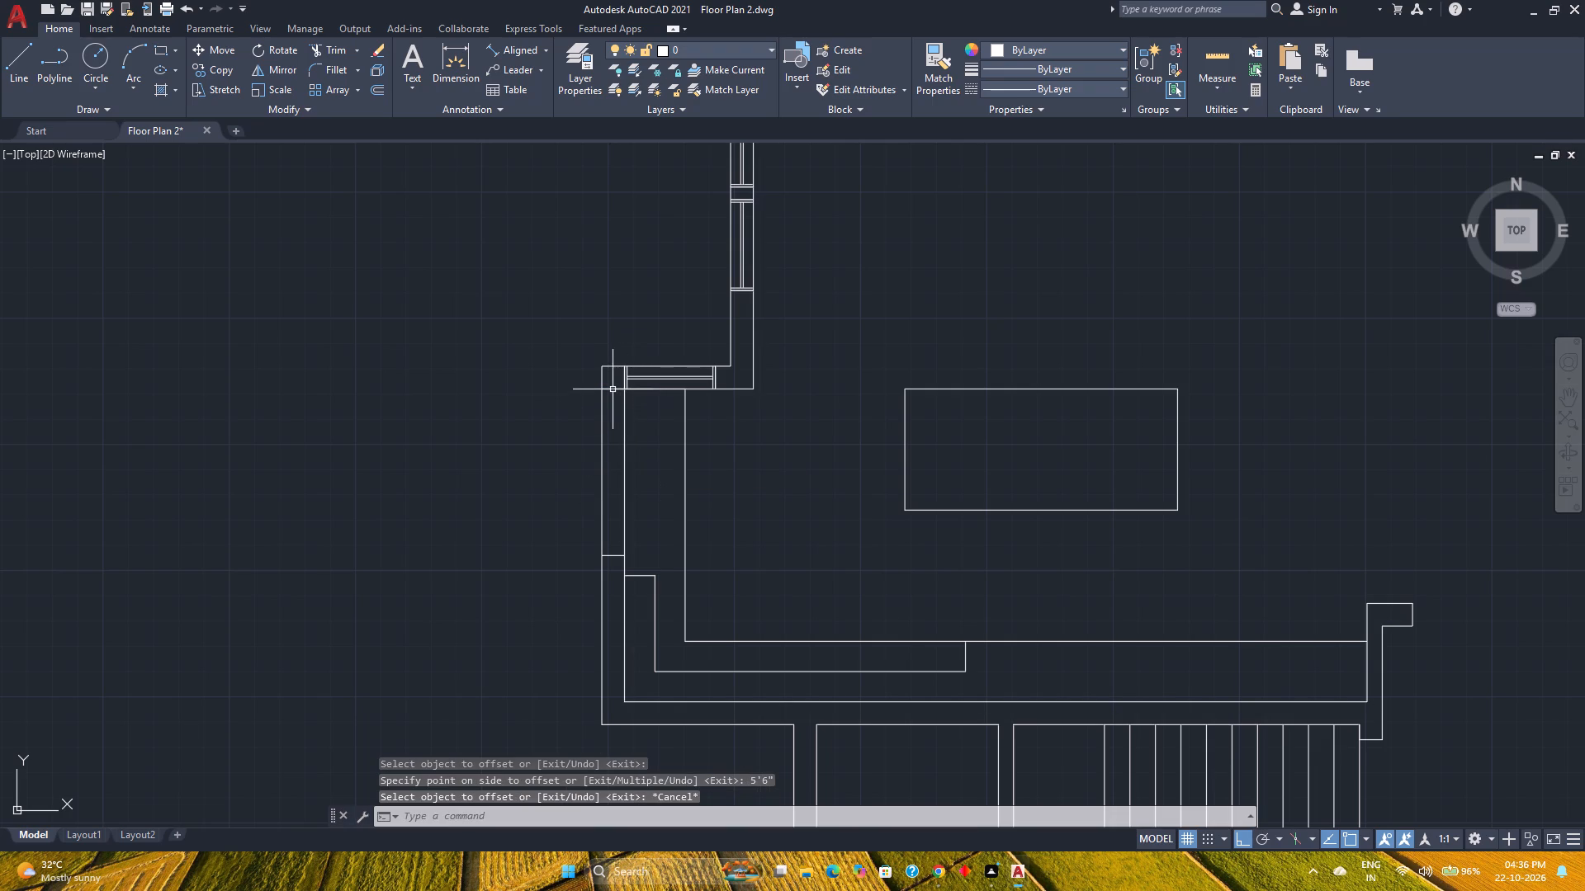
Move the upper cross line 6" down along the left exterior wall.
{"action": "left_click", "coordinate": [613, 389]}
{"action": "key", "text": "m"}
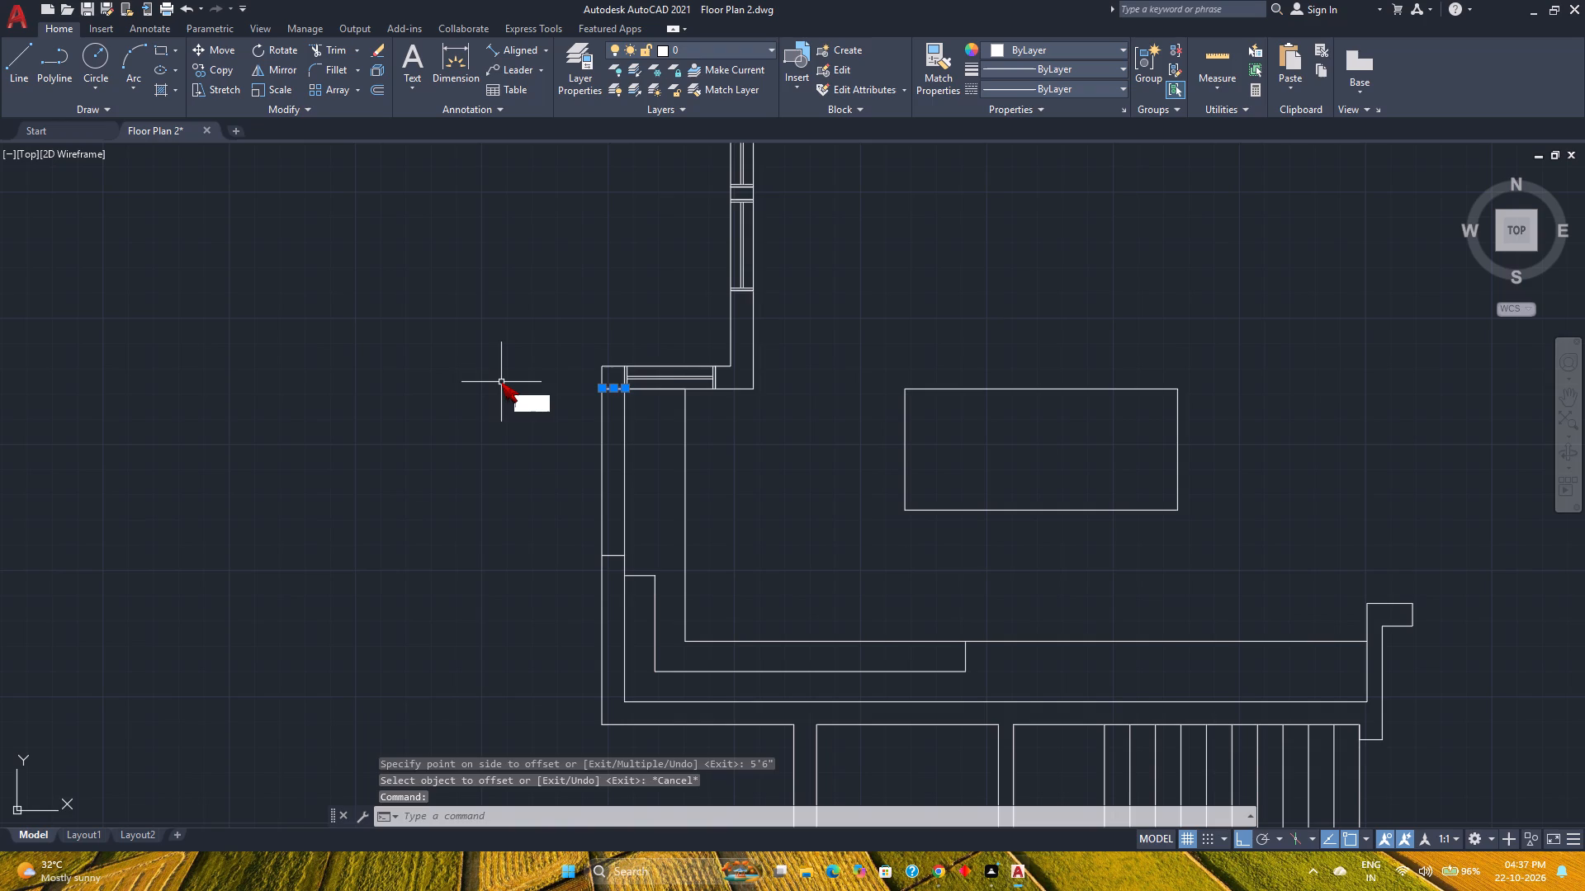
{"action": "key", "text": "Return"}
{"action": "scroll", "coordinate": [641, 377], "scroll_direction": "up", "scroll_amount": 6}
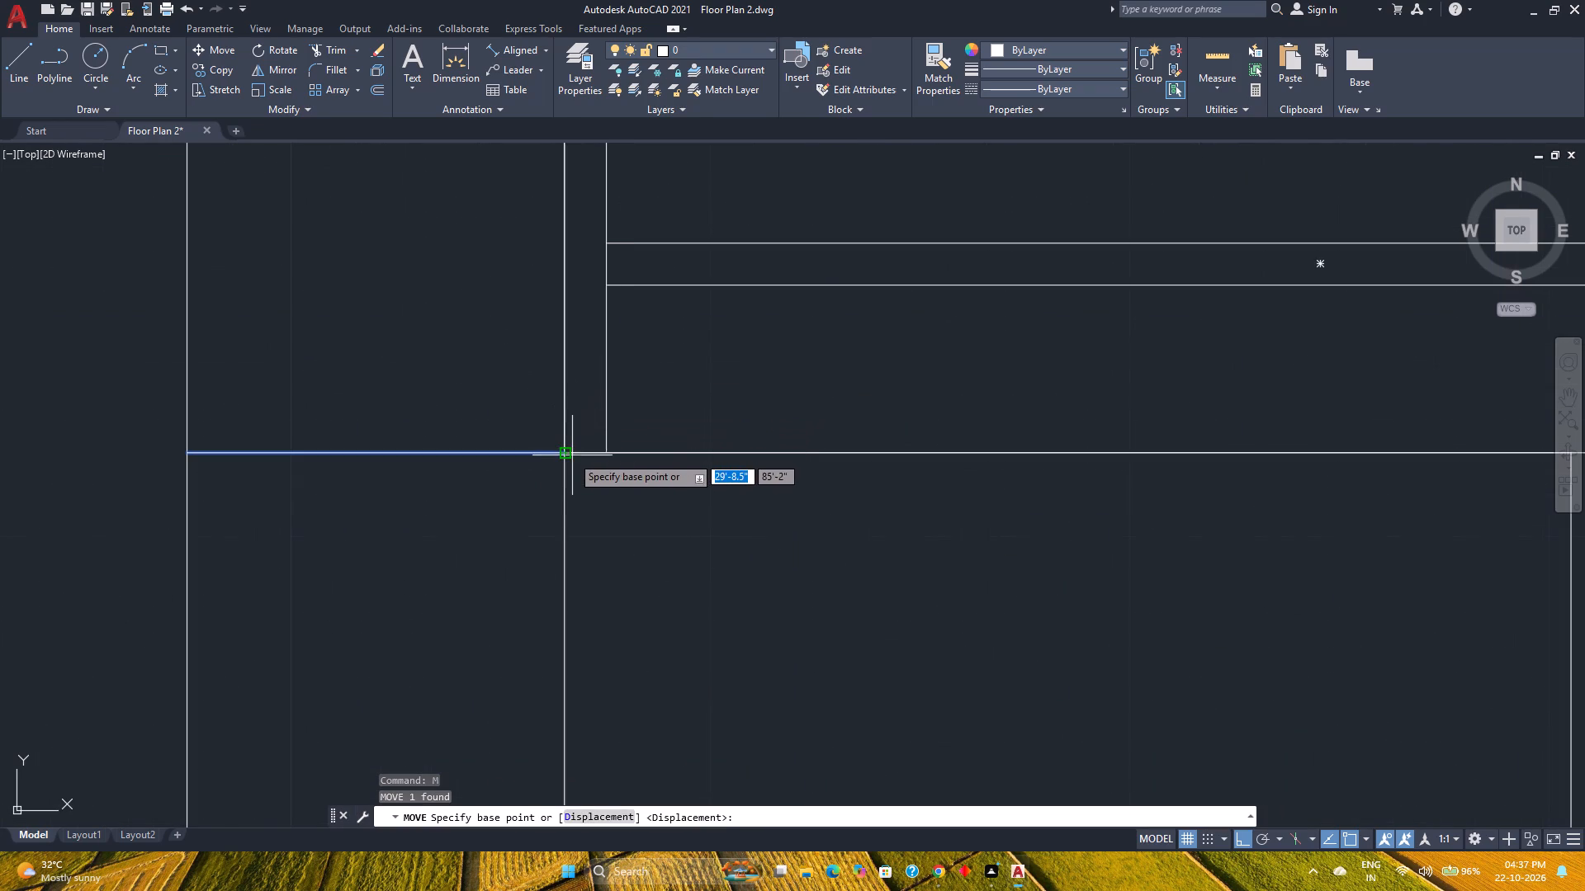
{"action": "left_click", "coordinate": [565, 455]}
{"action": "key", "text": "6"}
{"action": "key", "text": "Return"}
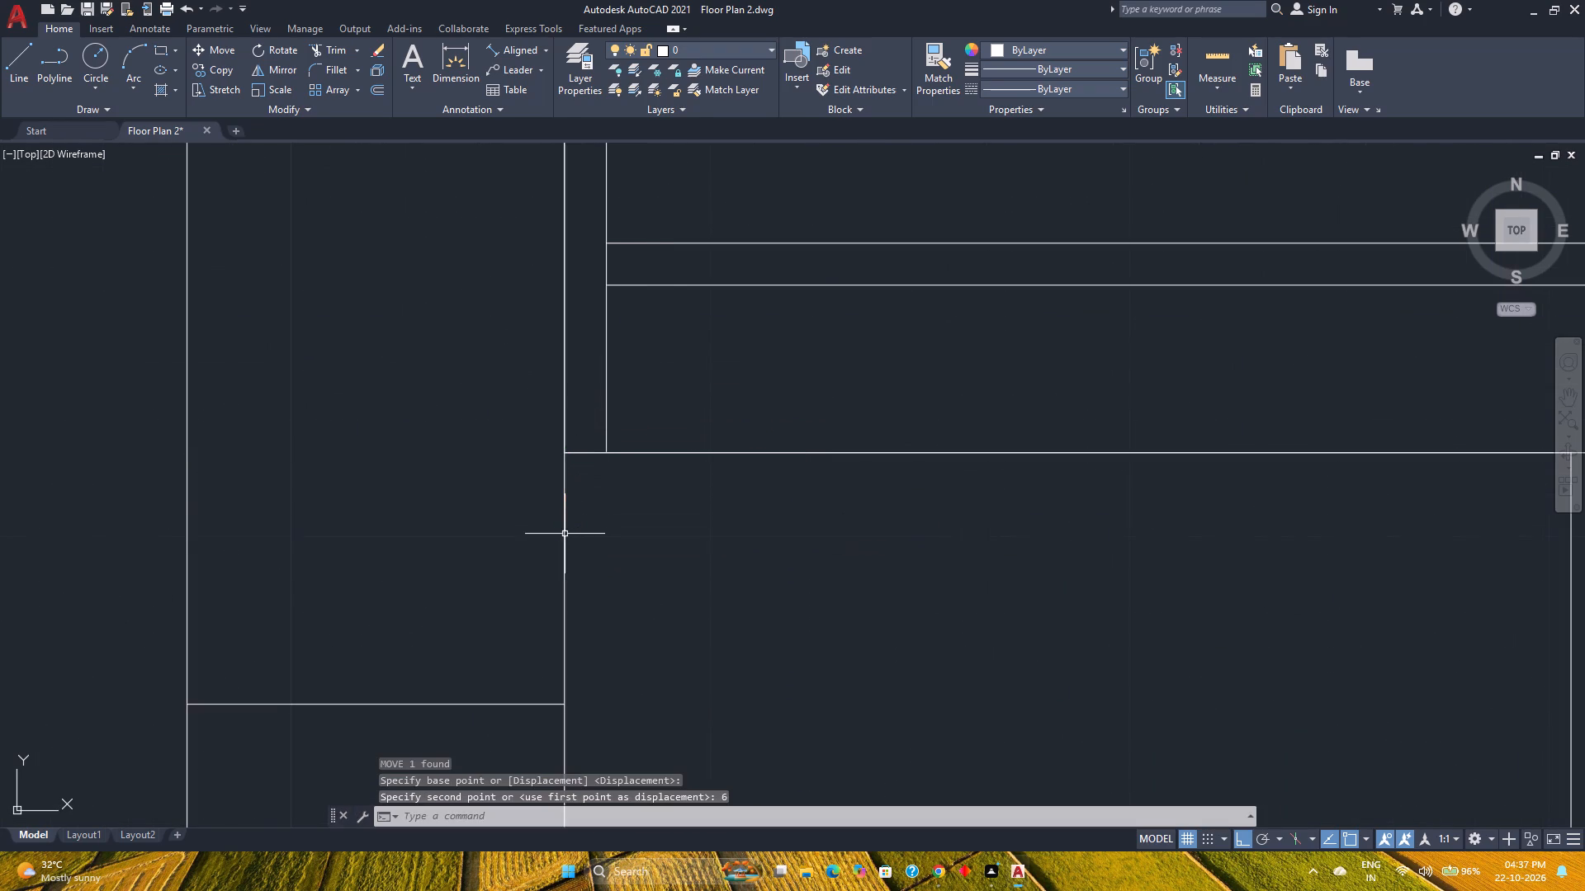
Measure the spacing between the two cross lines in the left exterior wall.
{"action": "scroll", "coordinate": [577, 538], "scroll_direction": "down", "scroll_amount": 6}
{"action": "middle_click_drag", "start_coordinate": [630, 545], "coordinate": [625, 397]}
{"action": "middle_click", "coordinate": [625, 397]}
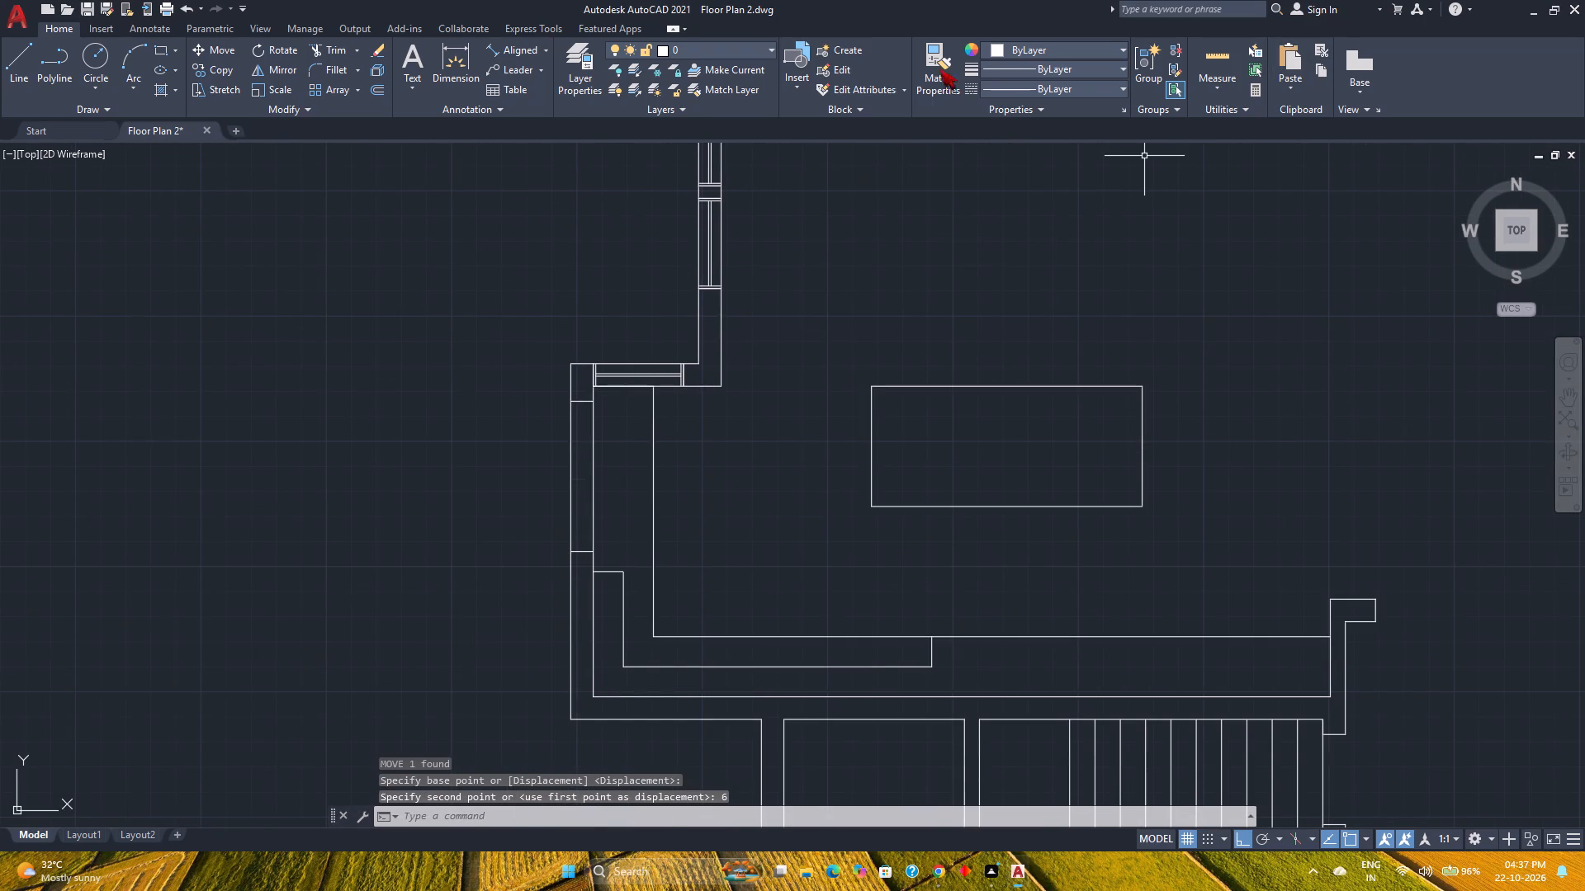
{"action": "left_click", "coordinate": [1204, 46]}
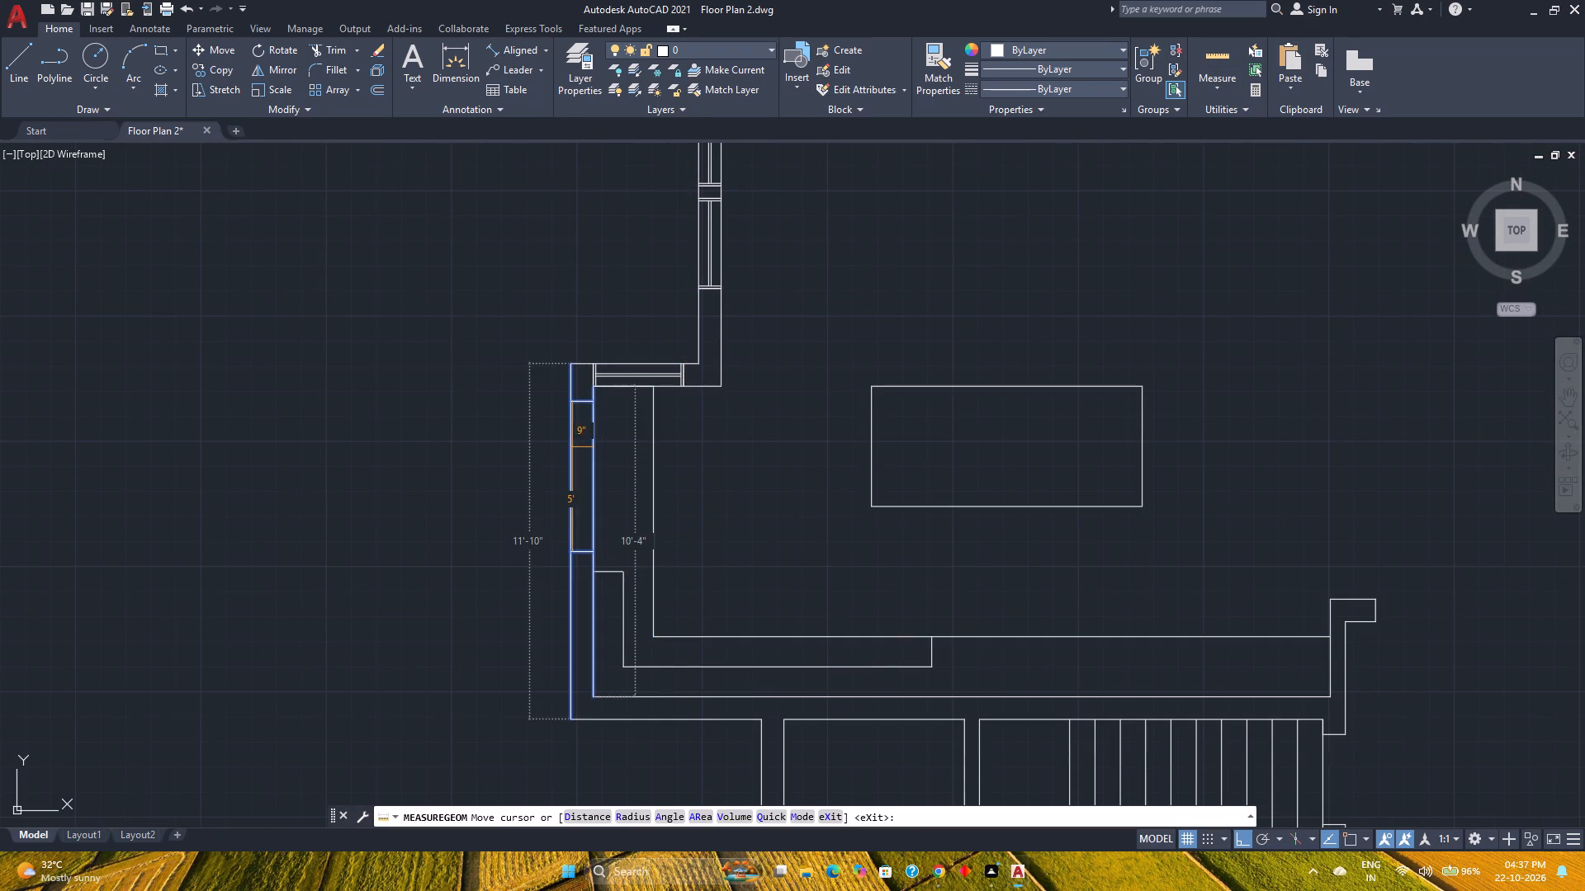
{"action": "scroll", "coordinate": [573, 447], "scroll_direction": "up", "scroll_amount": 1}
{"action": "key", "text": "Escape"}
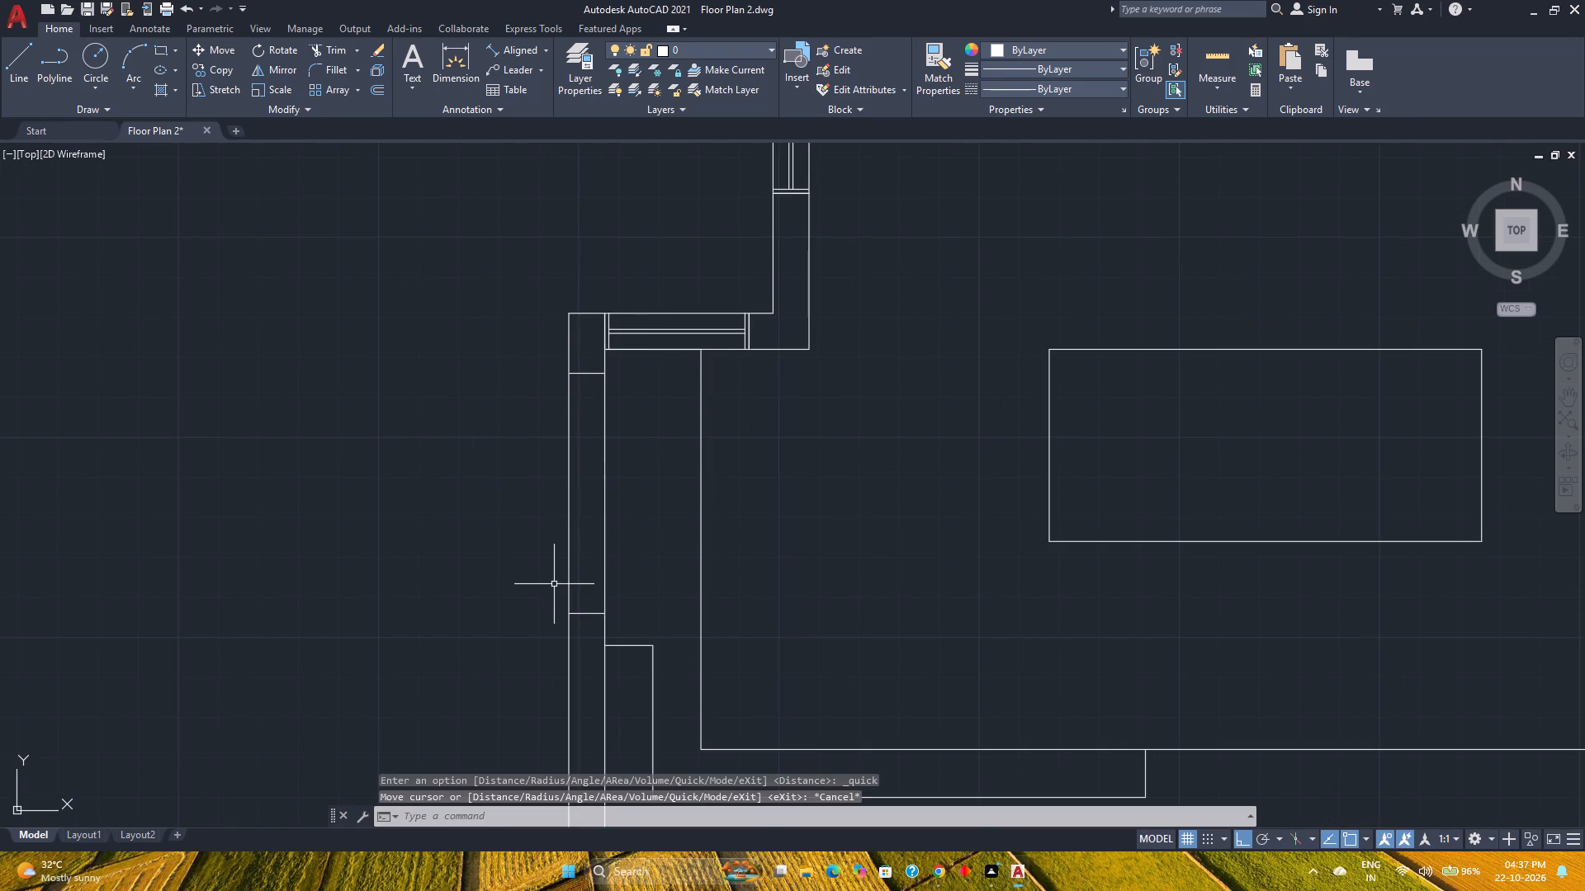
Trim both wall lines between the two cross lines to open a 5' gap in the left exterior wall.
{"action": "type", "text": "tr"}
{"action": "key", "text": "Return"}
{"action": "left_click", "coordinate": [649, 526]}
{"action": "left_click", "coordinate": [484, 519]}
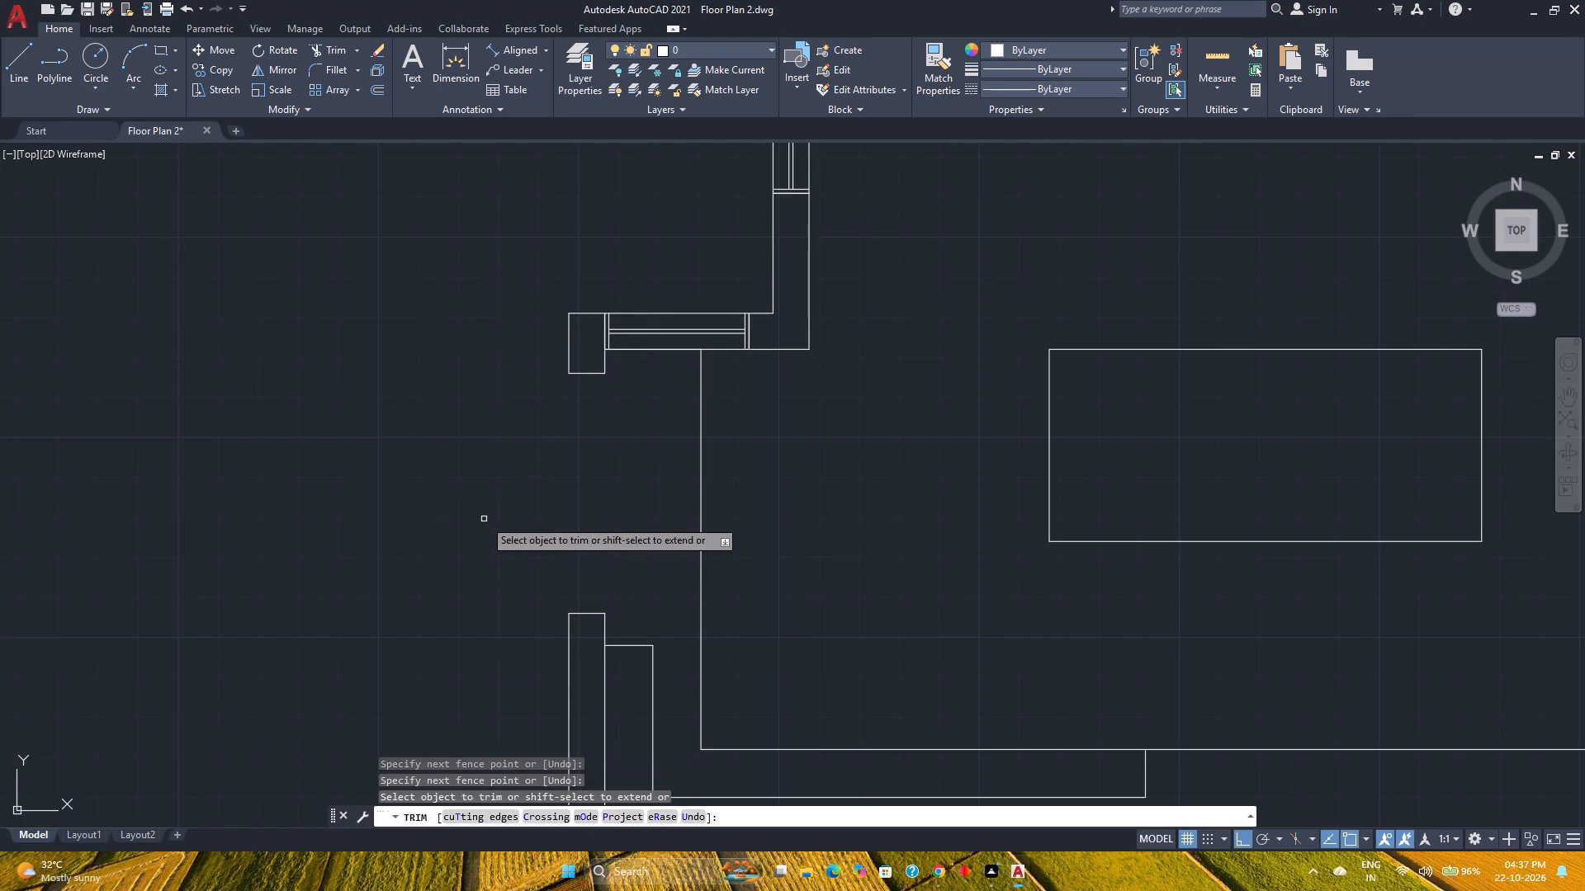
{"action": "key", "text": "Escape"}
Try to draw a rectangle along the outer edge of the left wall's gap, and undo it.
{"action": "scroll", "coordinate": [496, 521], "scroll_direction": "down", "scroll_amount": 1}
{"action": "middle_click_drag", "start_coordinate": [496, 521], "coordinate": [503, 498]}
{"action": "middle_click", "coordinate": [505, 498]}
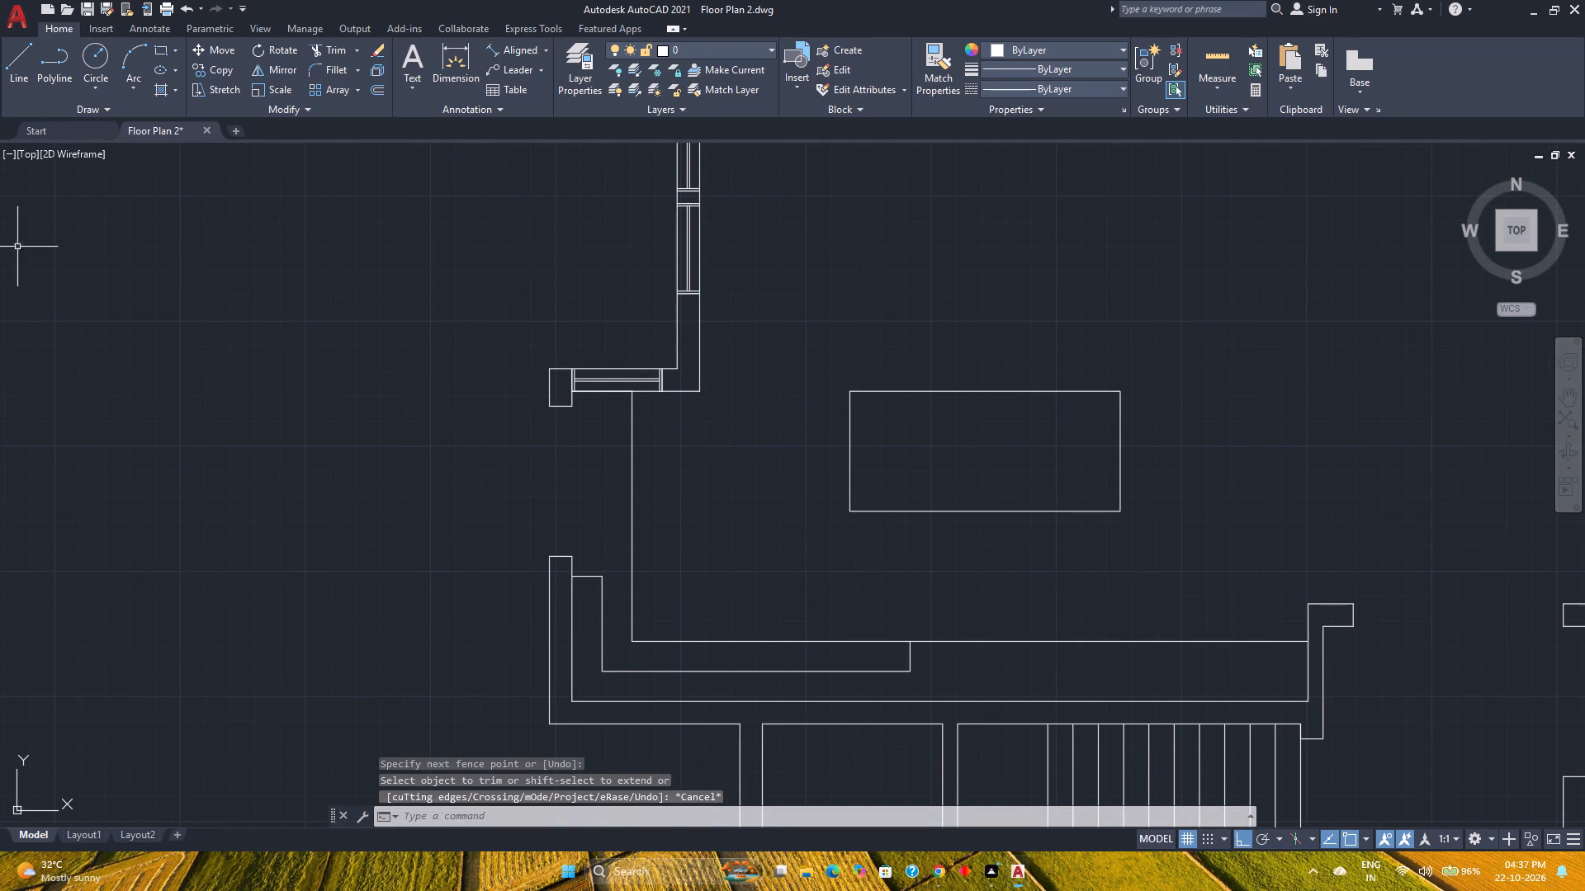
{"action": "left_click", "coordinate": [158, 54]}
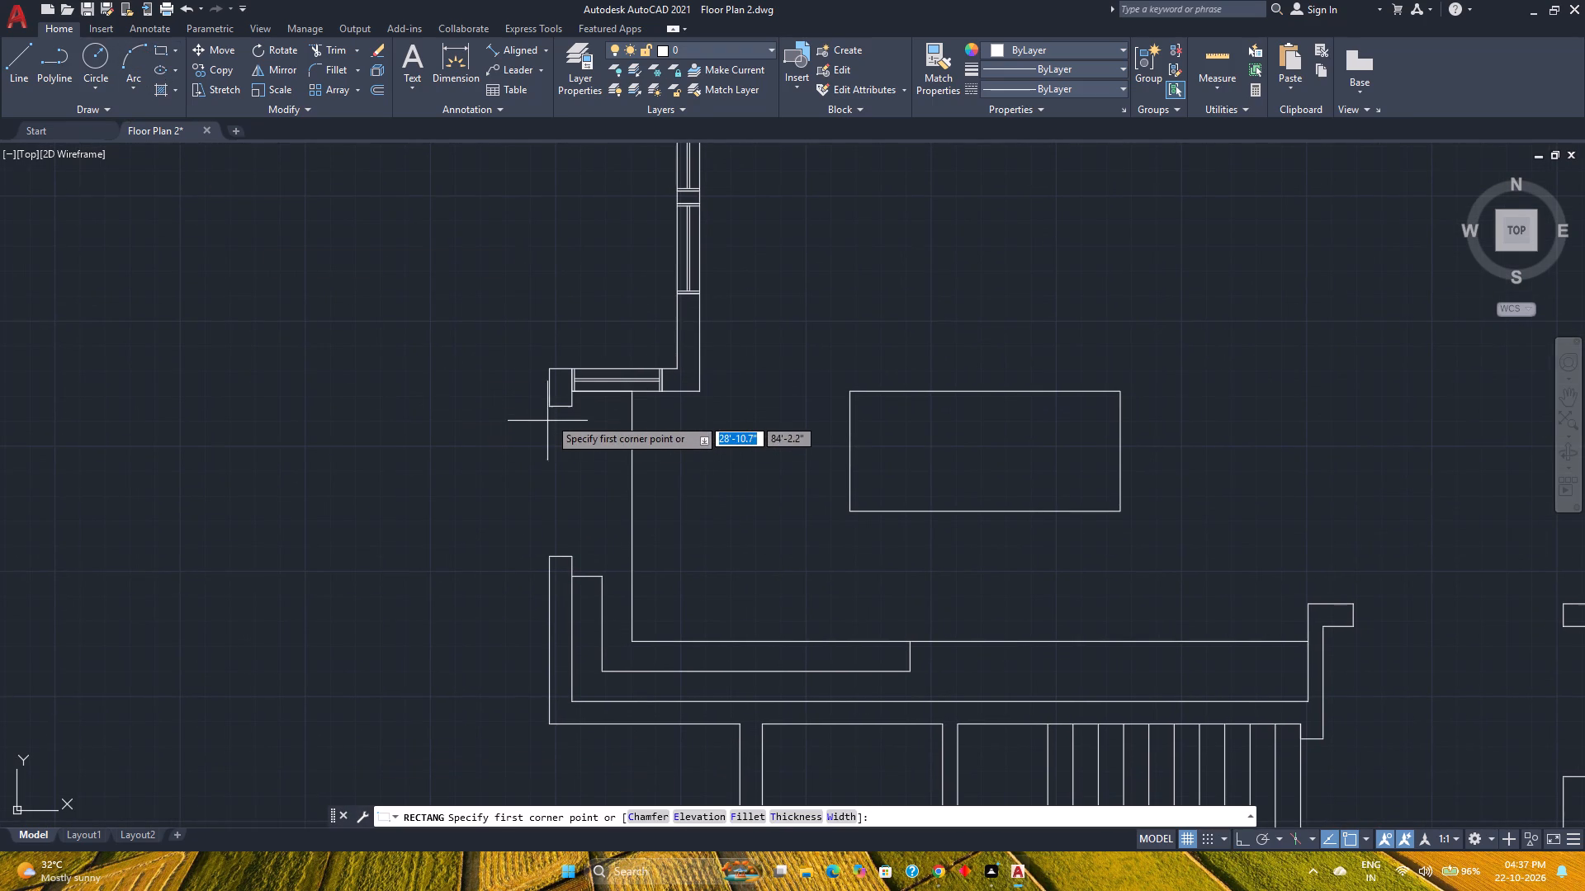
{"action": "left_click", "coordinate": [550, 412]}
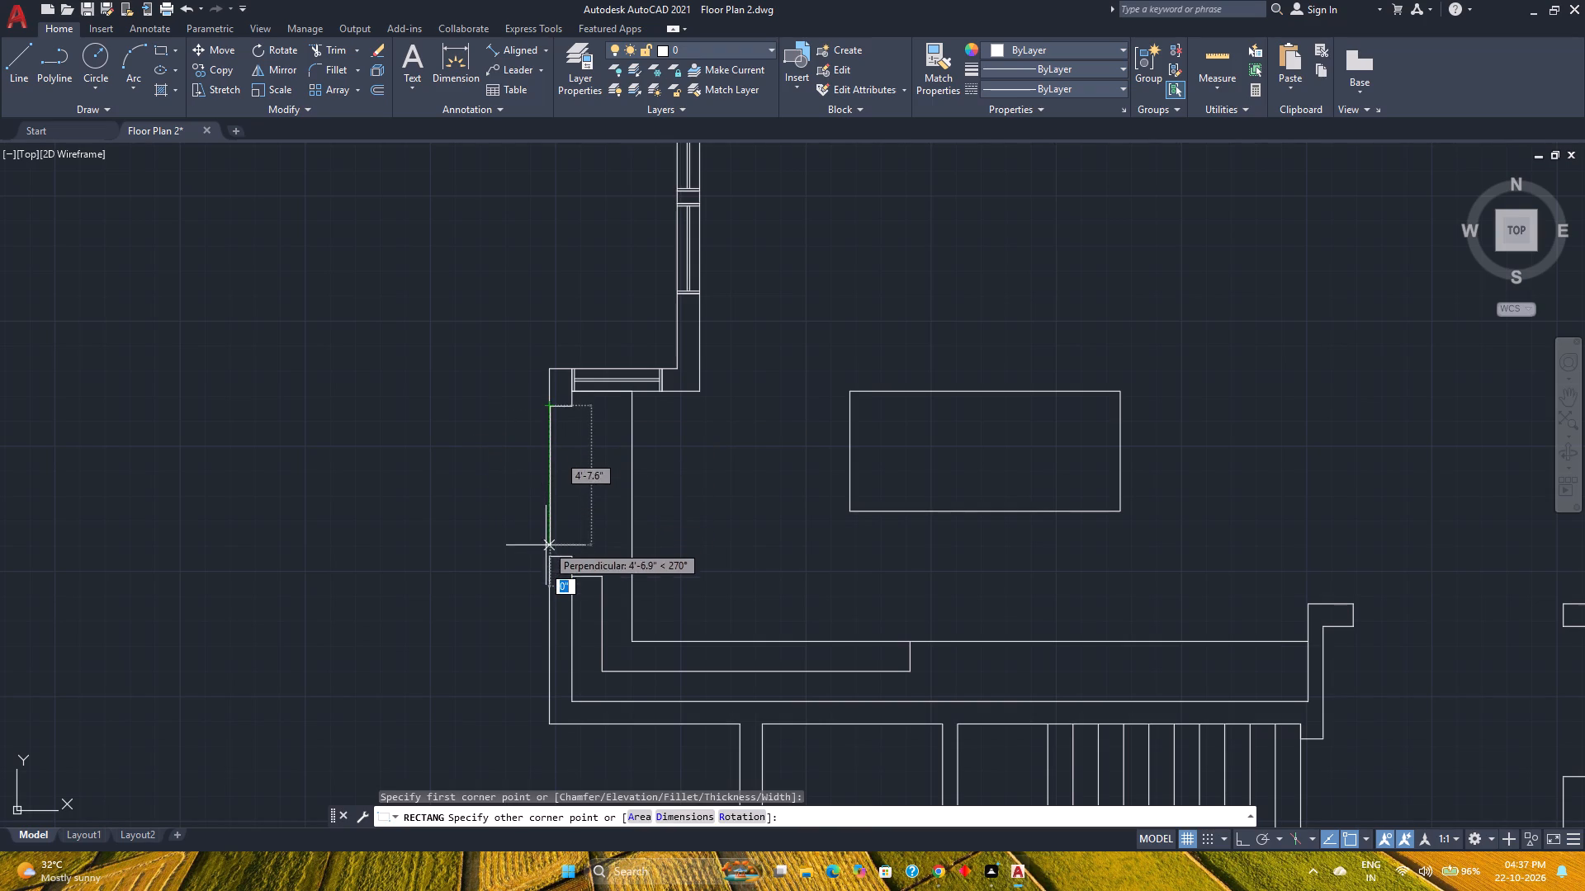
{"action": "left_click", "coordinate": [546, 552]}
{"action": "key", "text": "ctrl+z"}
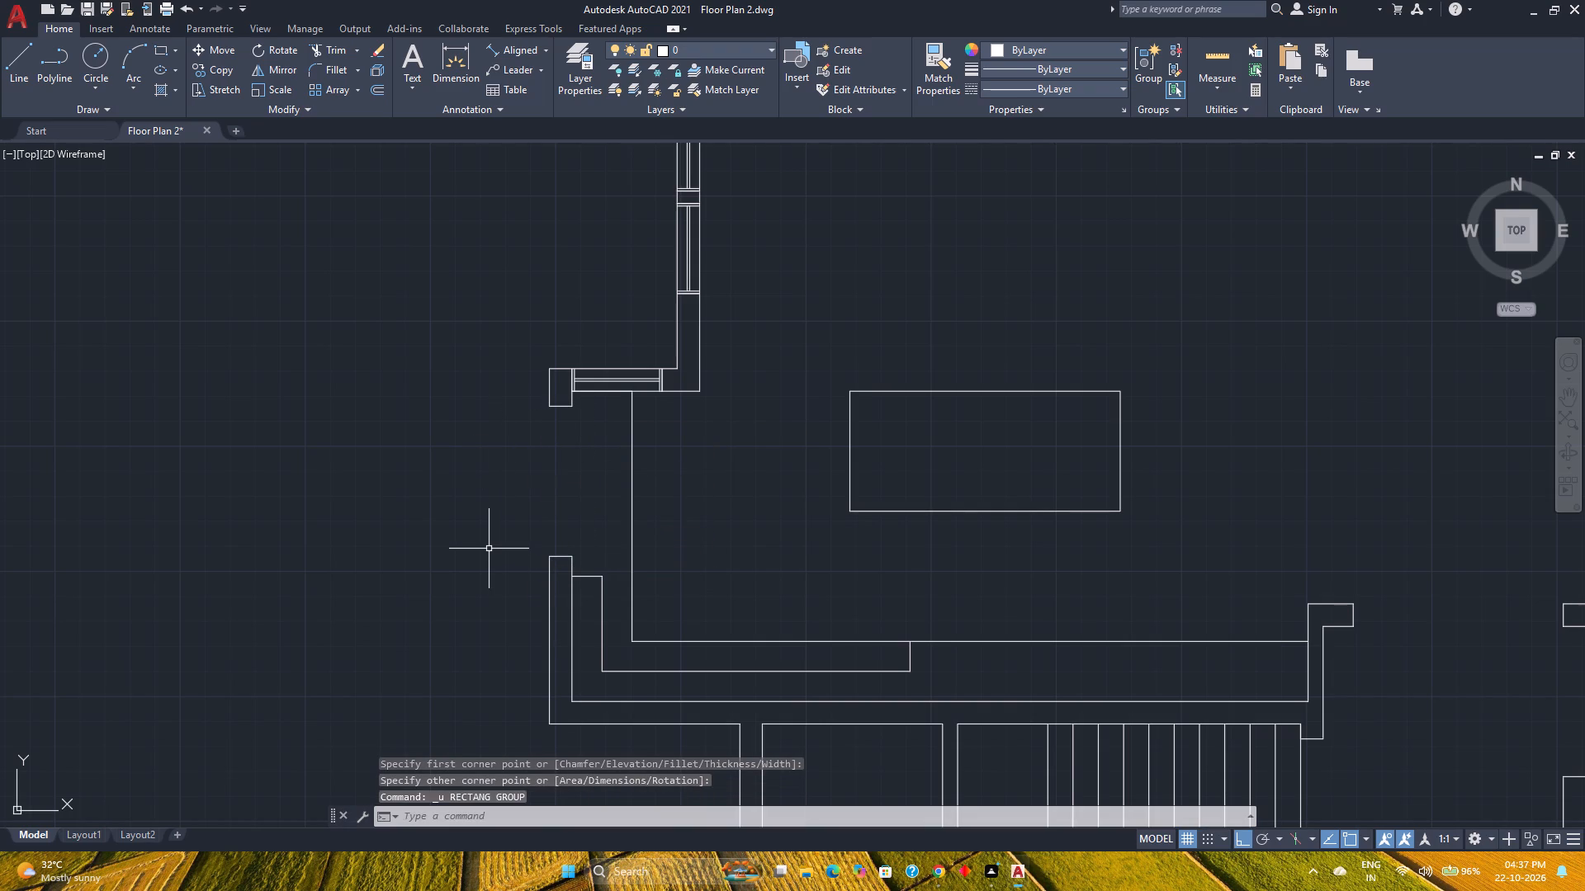
Draw a rectangle 9" wide and 5' high outside the left wall's gap, starting at the gap's upper outer corner.
{"action": "left_click", "coordinate": [156, 55]}
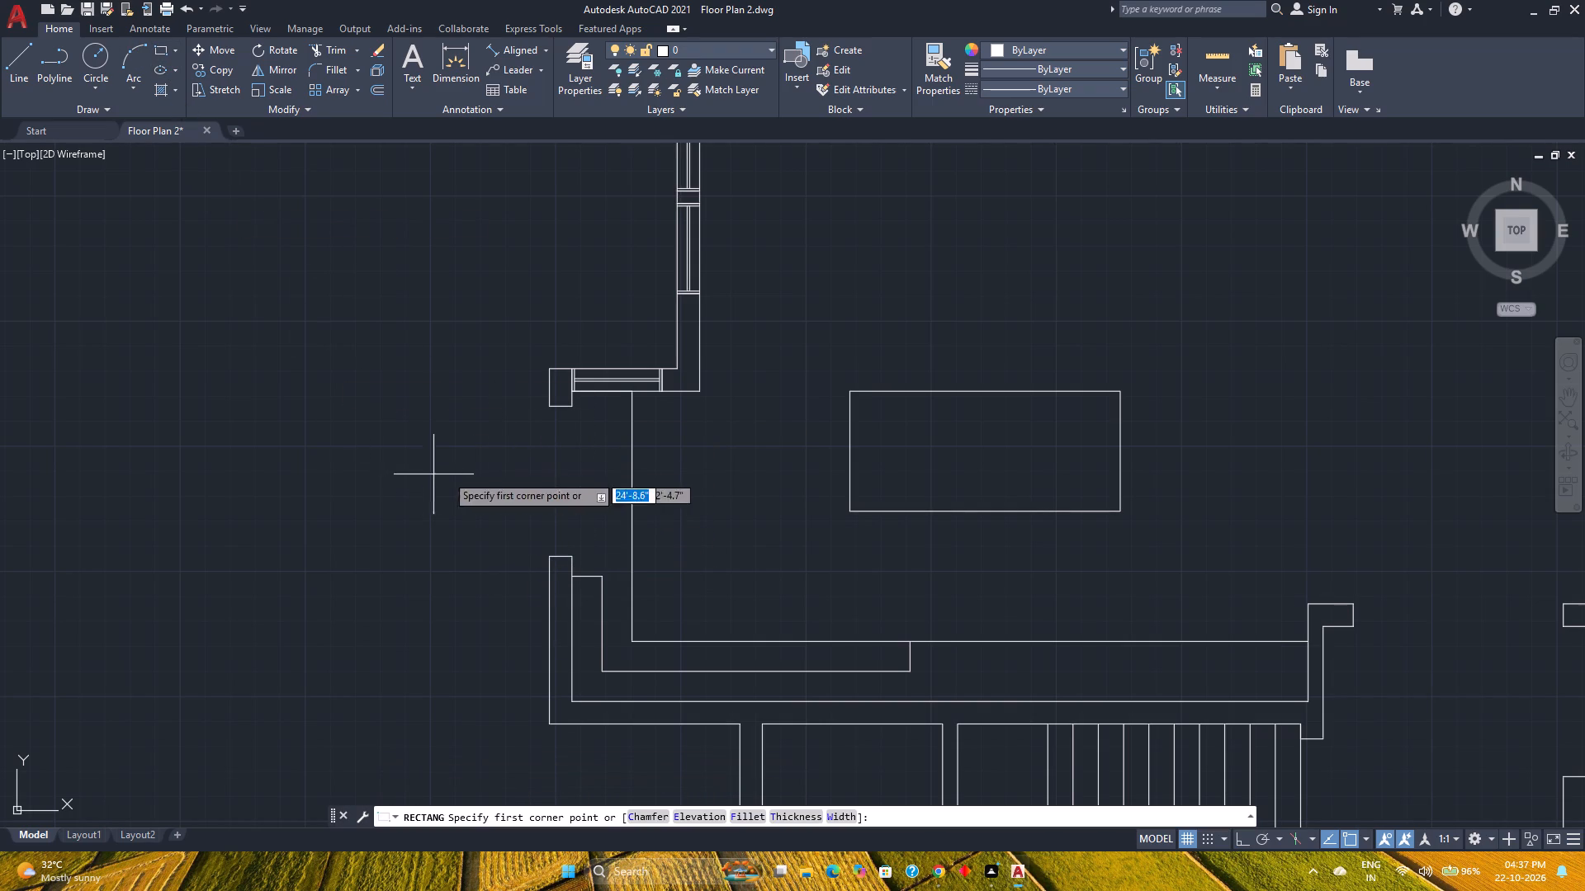
{"action": "left_click", "coordinate": [546, 407]}
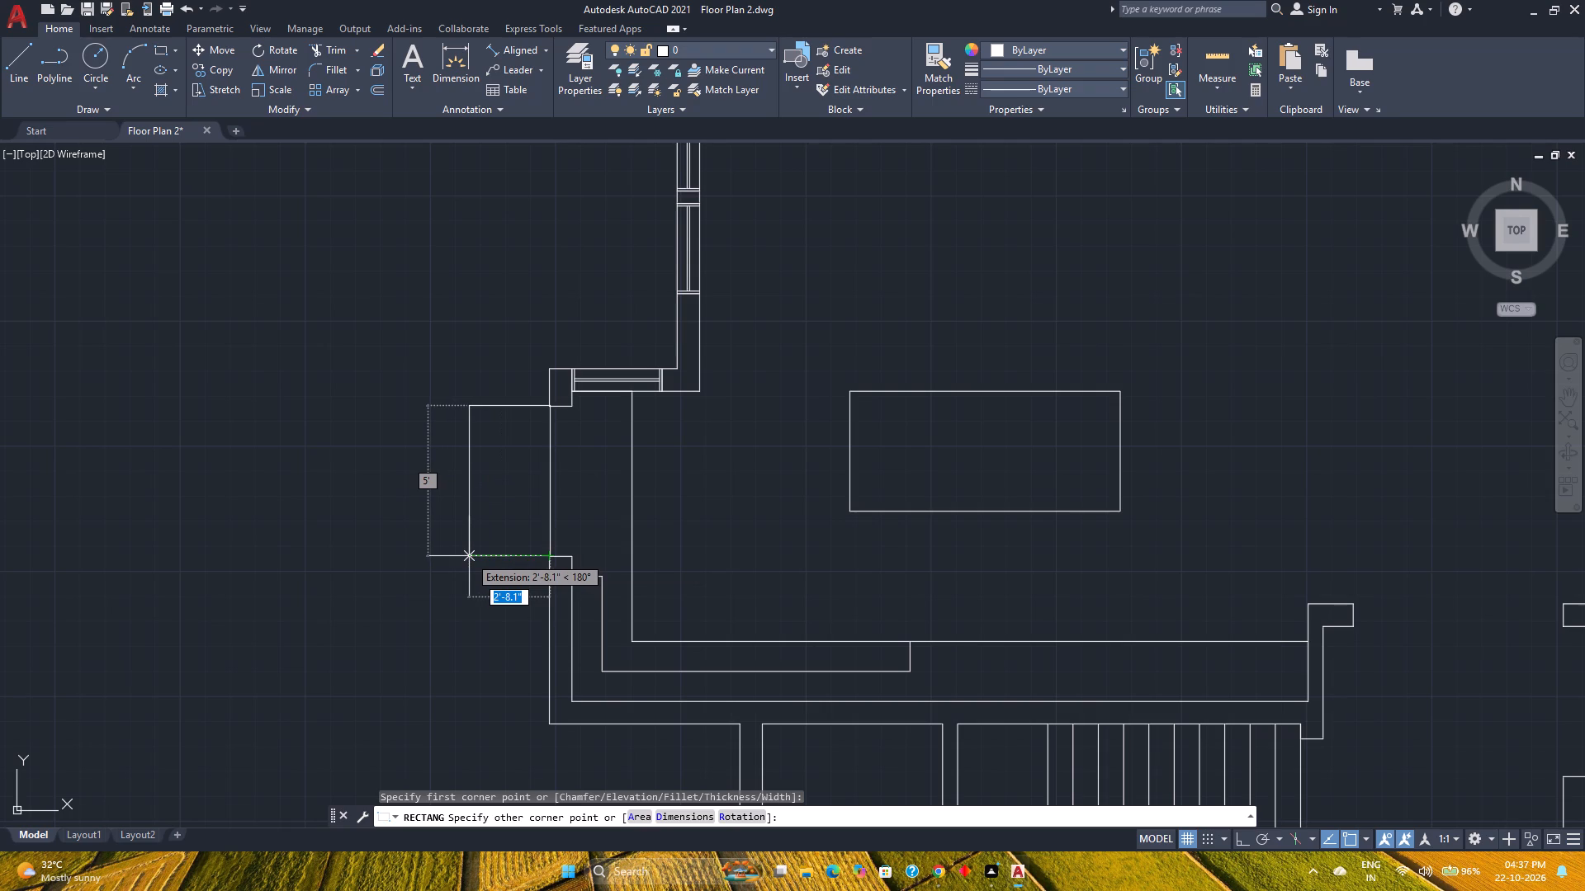
{"action": "key", "text": "9"}
{"action": "key", "text": "Return"}
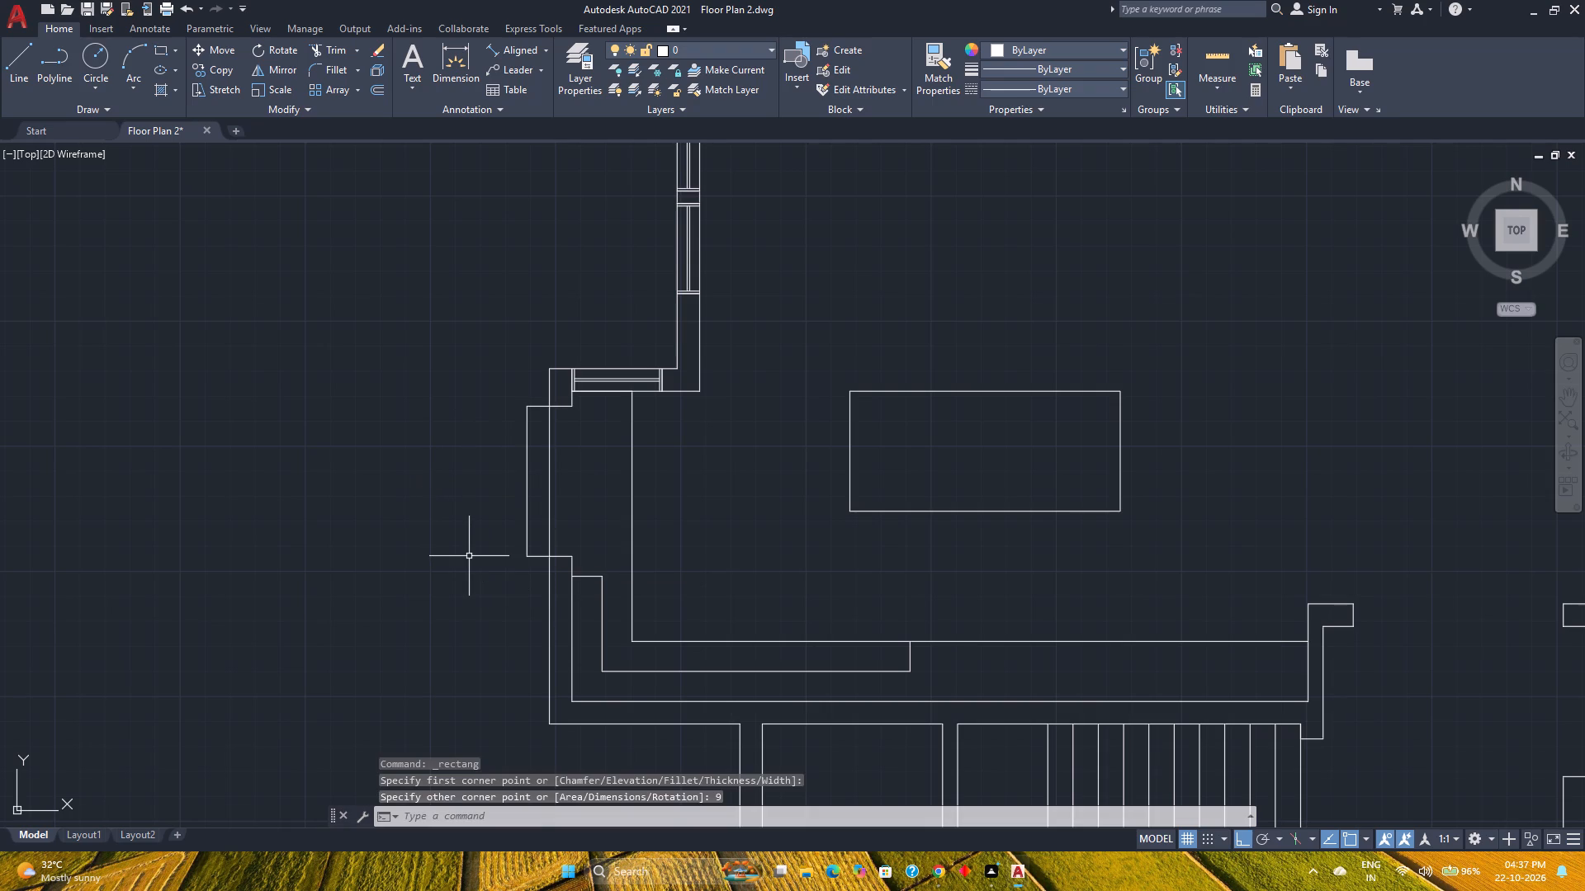
Explode the new rectangle beside the left wall's gap into separate lines.
{"action": "left_click", "coordinate": [563, 495]}
{"action": "left_click", "coordinate": [475, 501]}
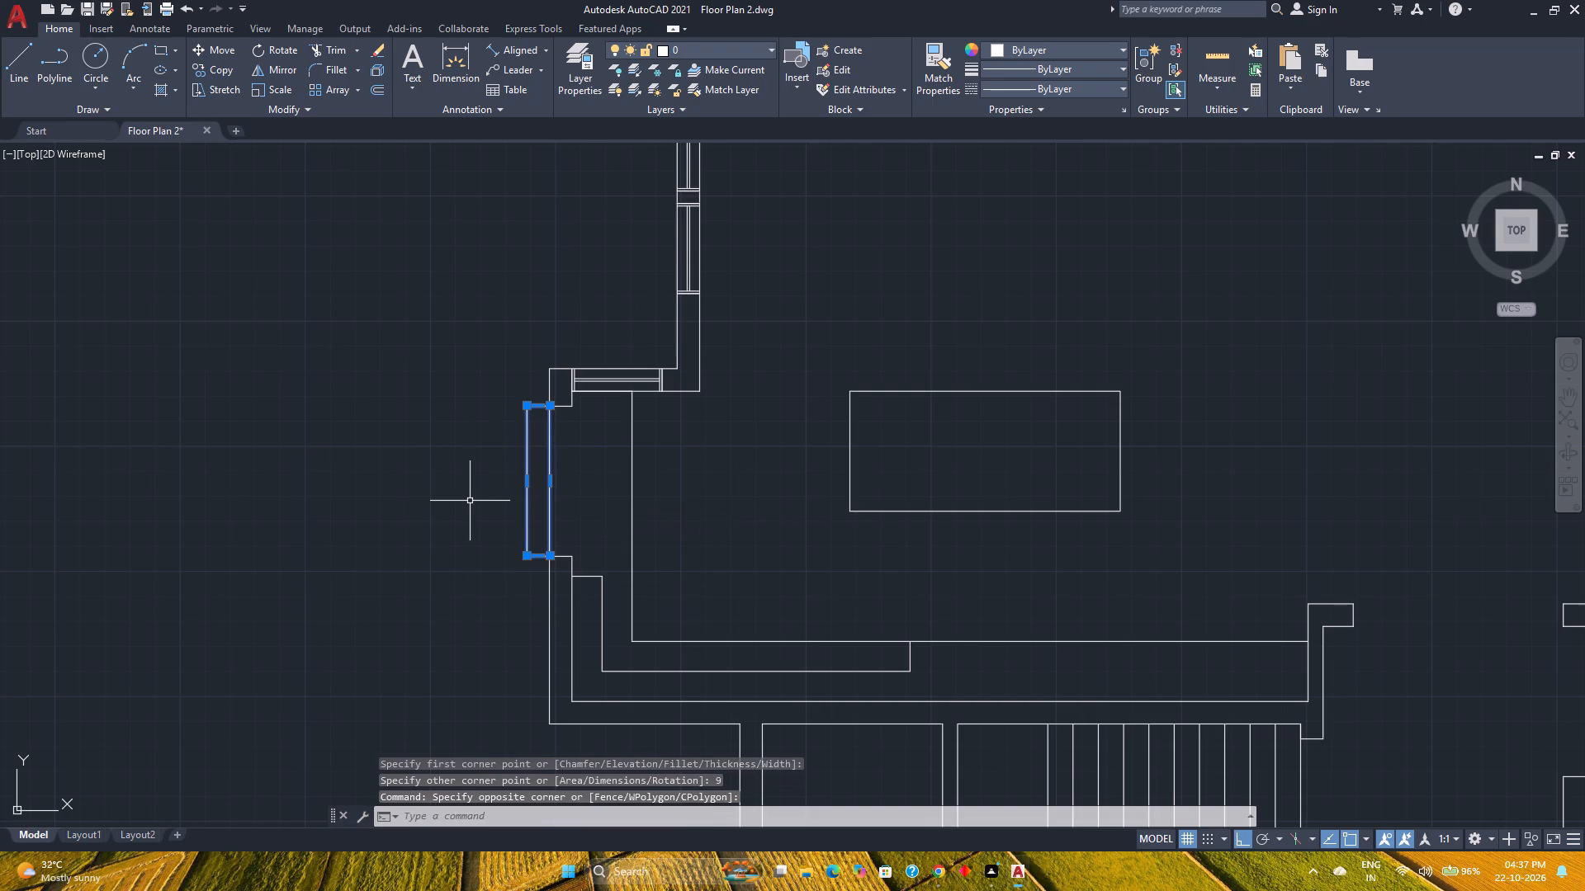
{"action": "type", "text": "ex"}
{"action": "key", "text": "p"}
{"action": "type", "text": "lo"}
{"action": "key", "text": "Return"}
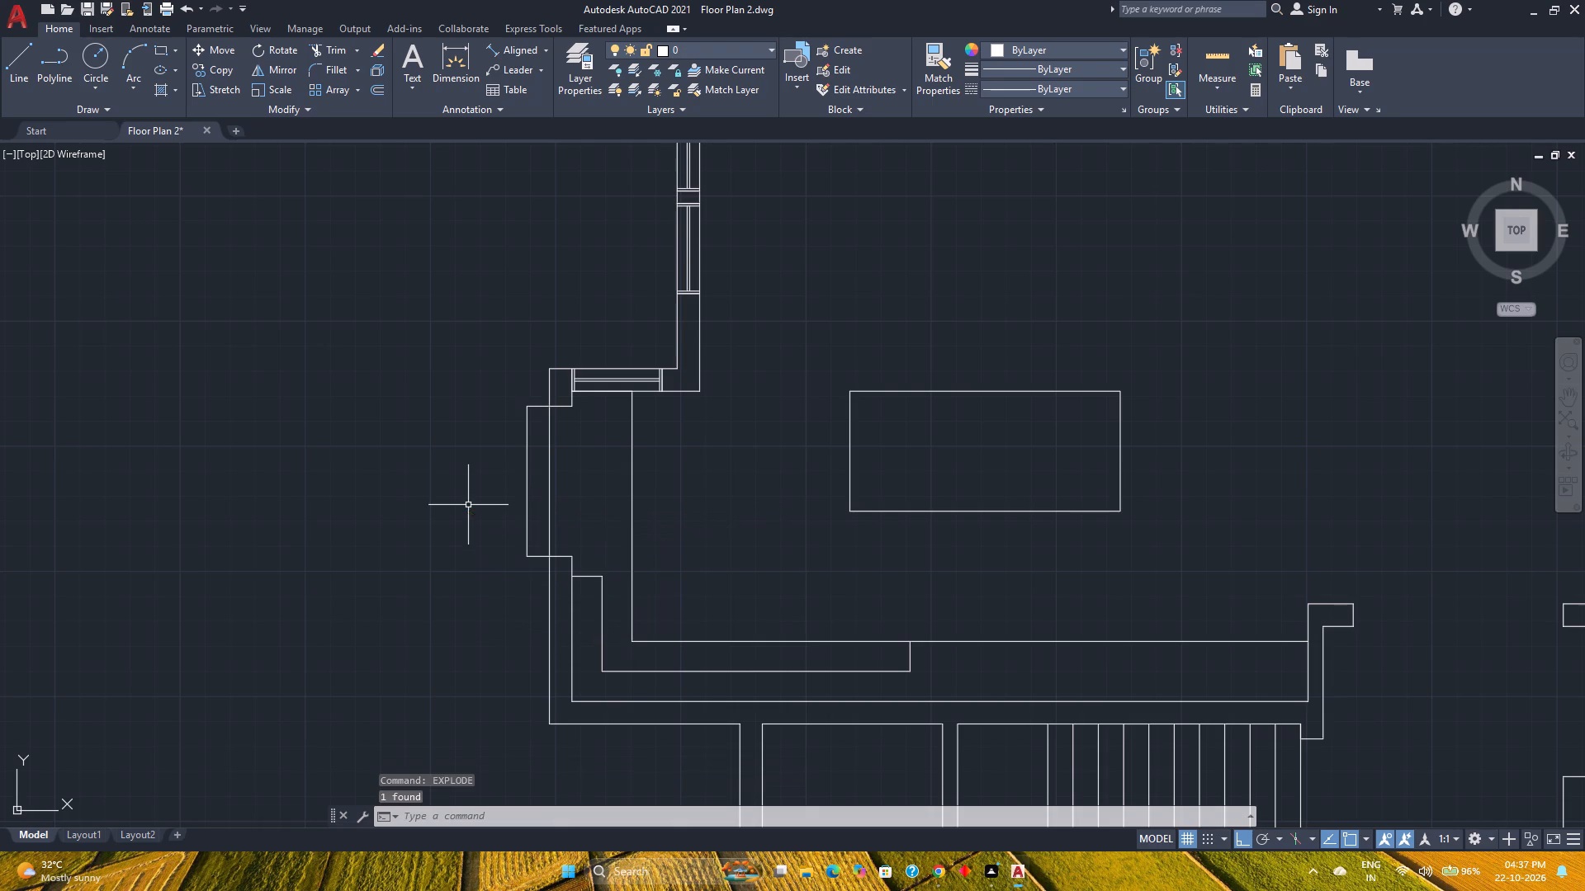
Offset the two short end lines of the exploded rectangle beside the left wall's gap 2" inward.
{"action": "scroll", "coordinate": [542, 531], "scroll_direction": "up", "scroll_amount": 2}
{"action": "middle_click_drag", "start_coordinate": [541, 531], "coordinate": [449, 559]}
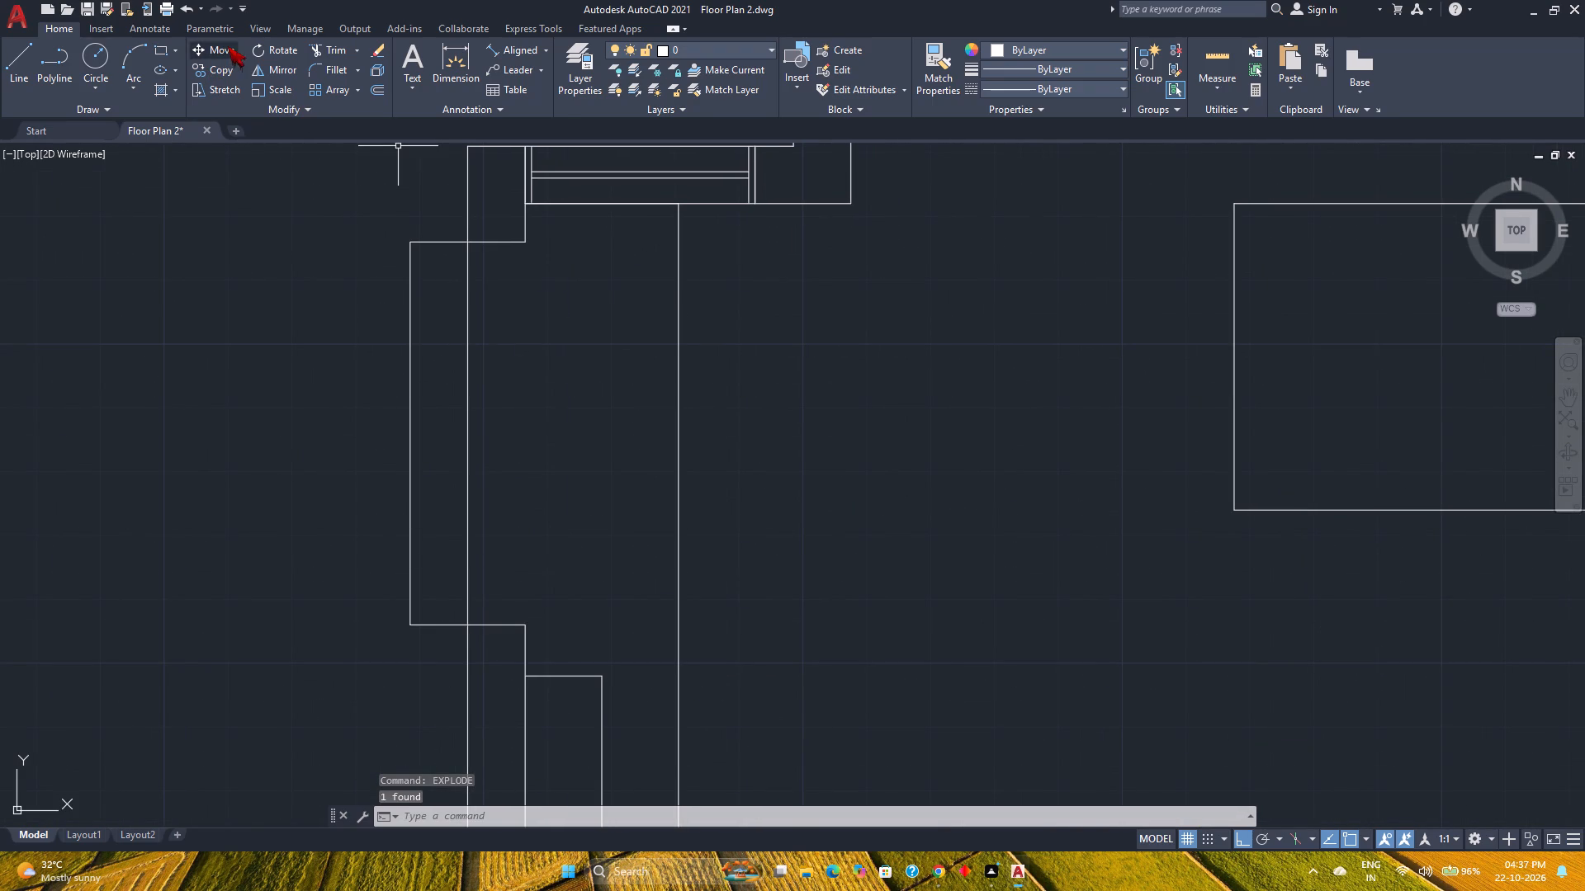
{"action": "left_click", "coordinate": [381, 87]}
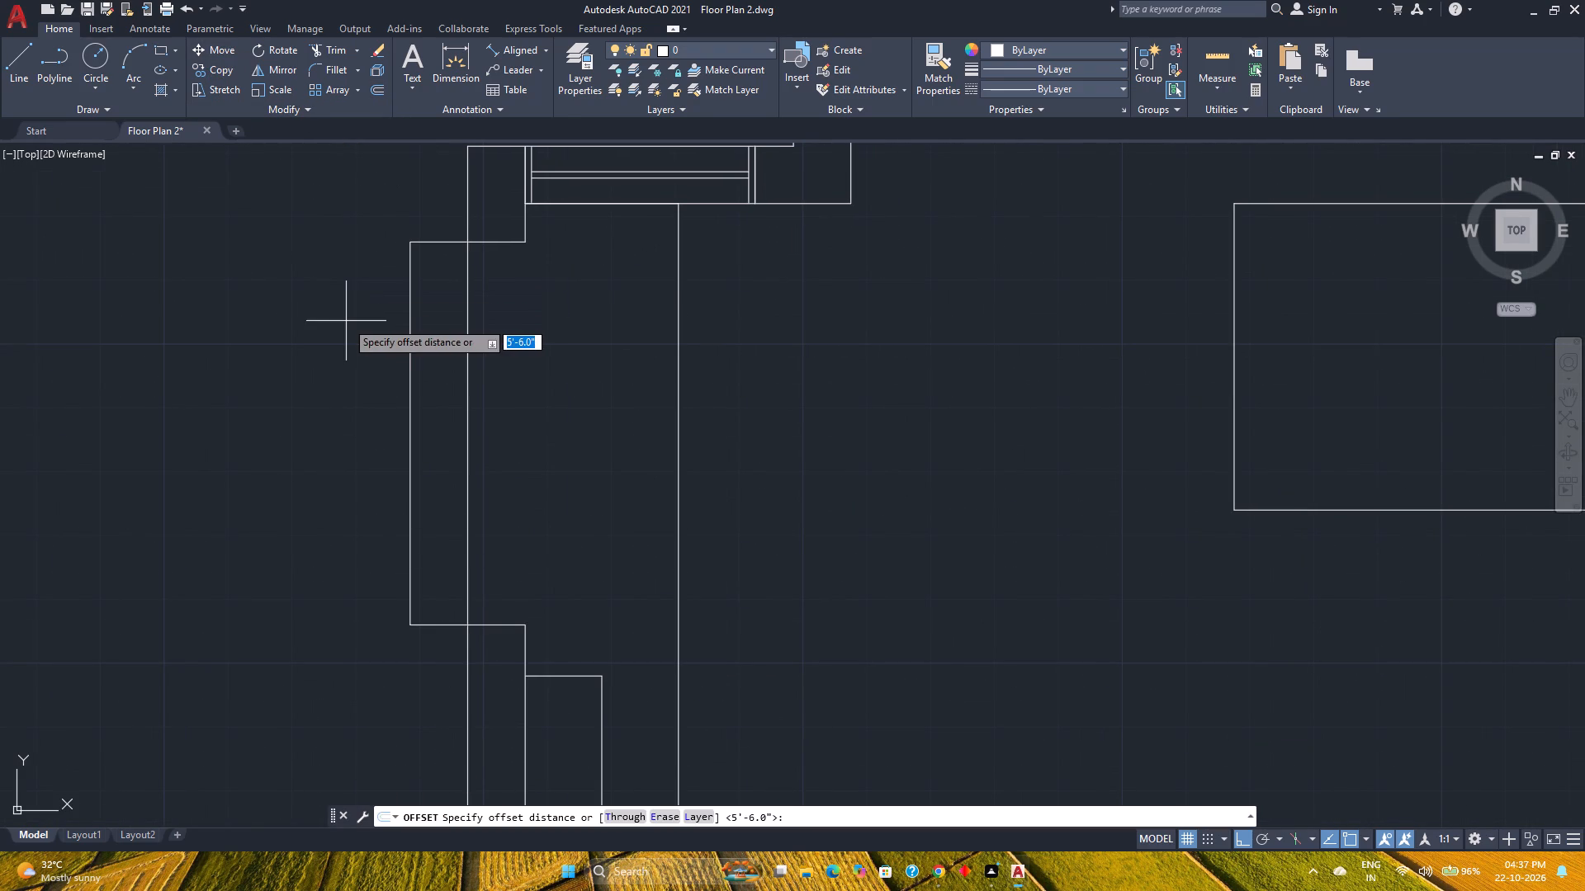
{"action": "key", "text": "2"}
{"action": "key", "text": "Return"}
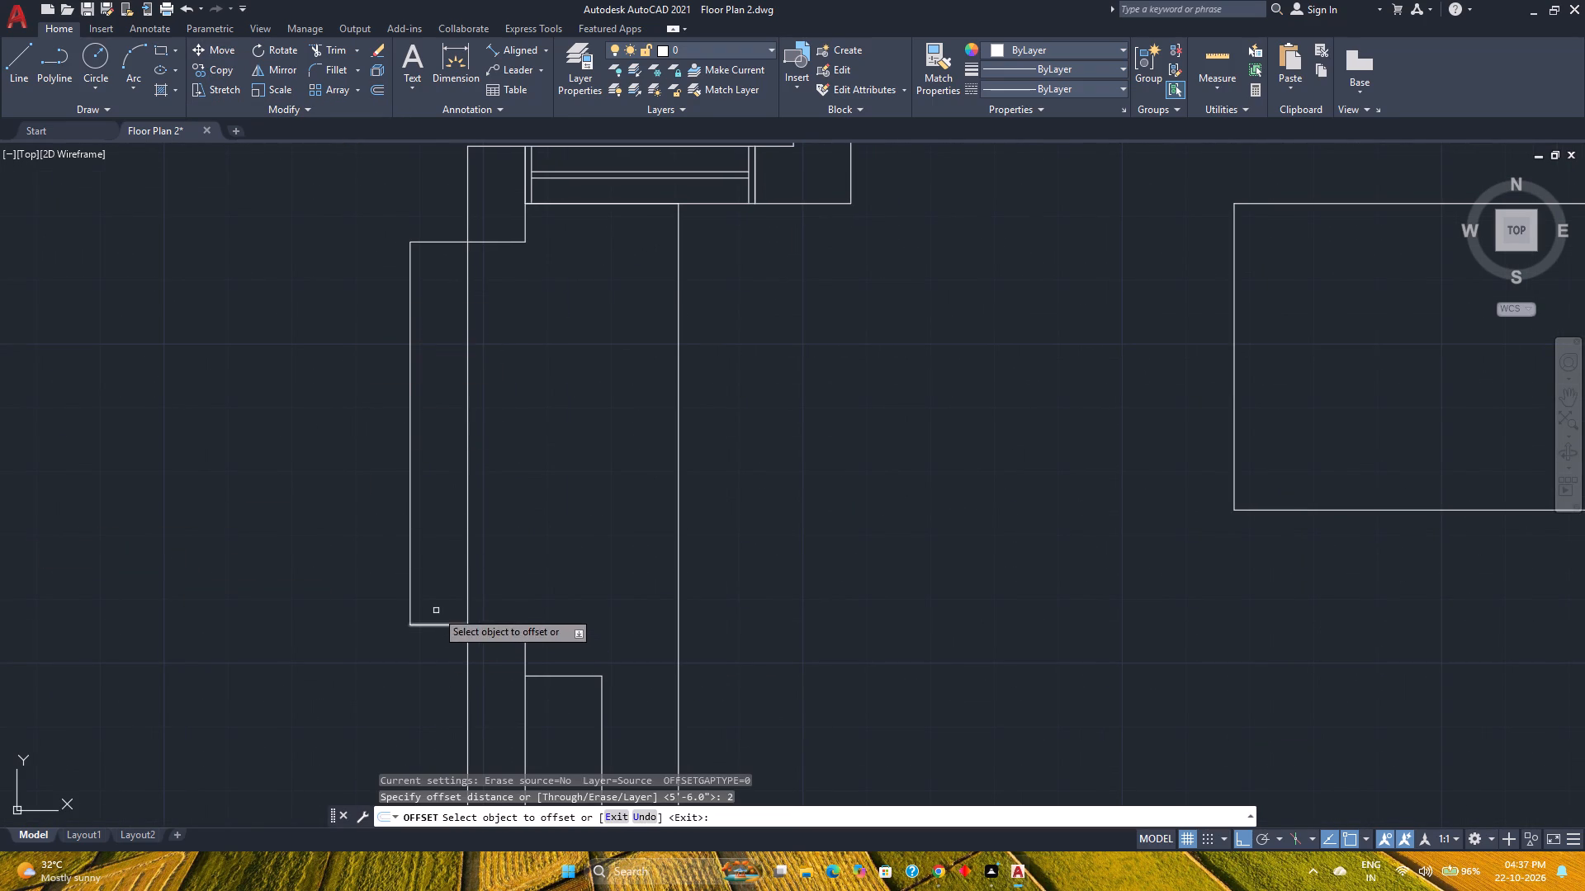
{"action": "left_click", "coordinate": [449, 625]}
{"action": "left_click", "coordinate": [447, 590]}
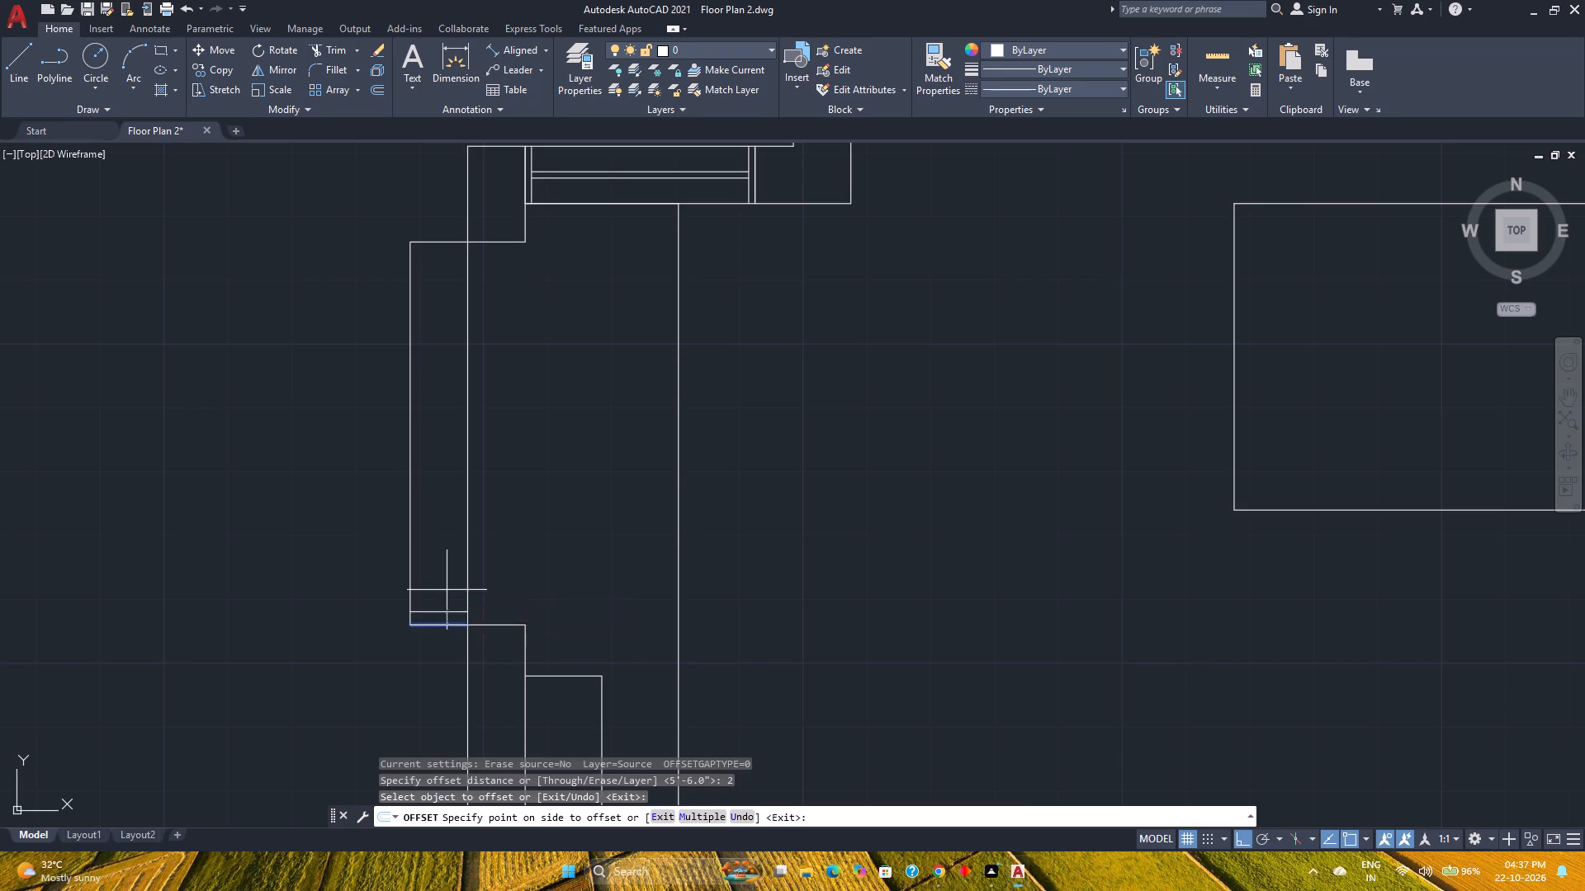
{"action": "left_click", "coordinate": [442, 243]}
{"action": "left_click", "coordinate": [438, 302]}
Offset both long side lines of the exploded rectangle 4" inward to form the glass lines.
{"action": "left_click", "coordinate": [468, 394]}
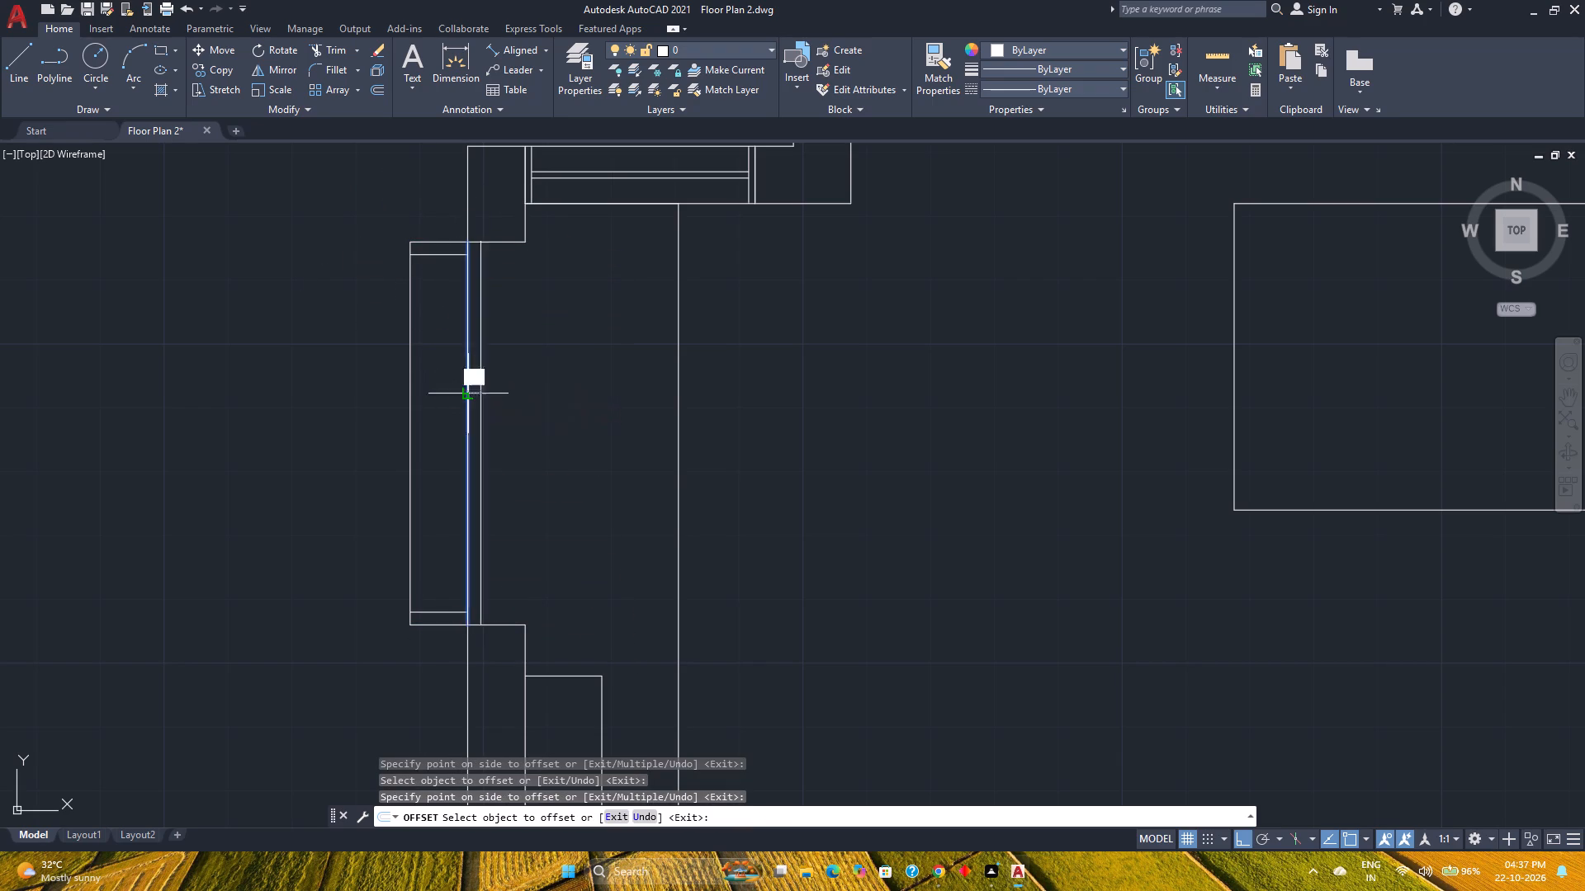
{"action": "key", "text": "4"}
{"action": "key", "text": "Return"}
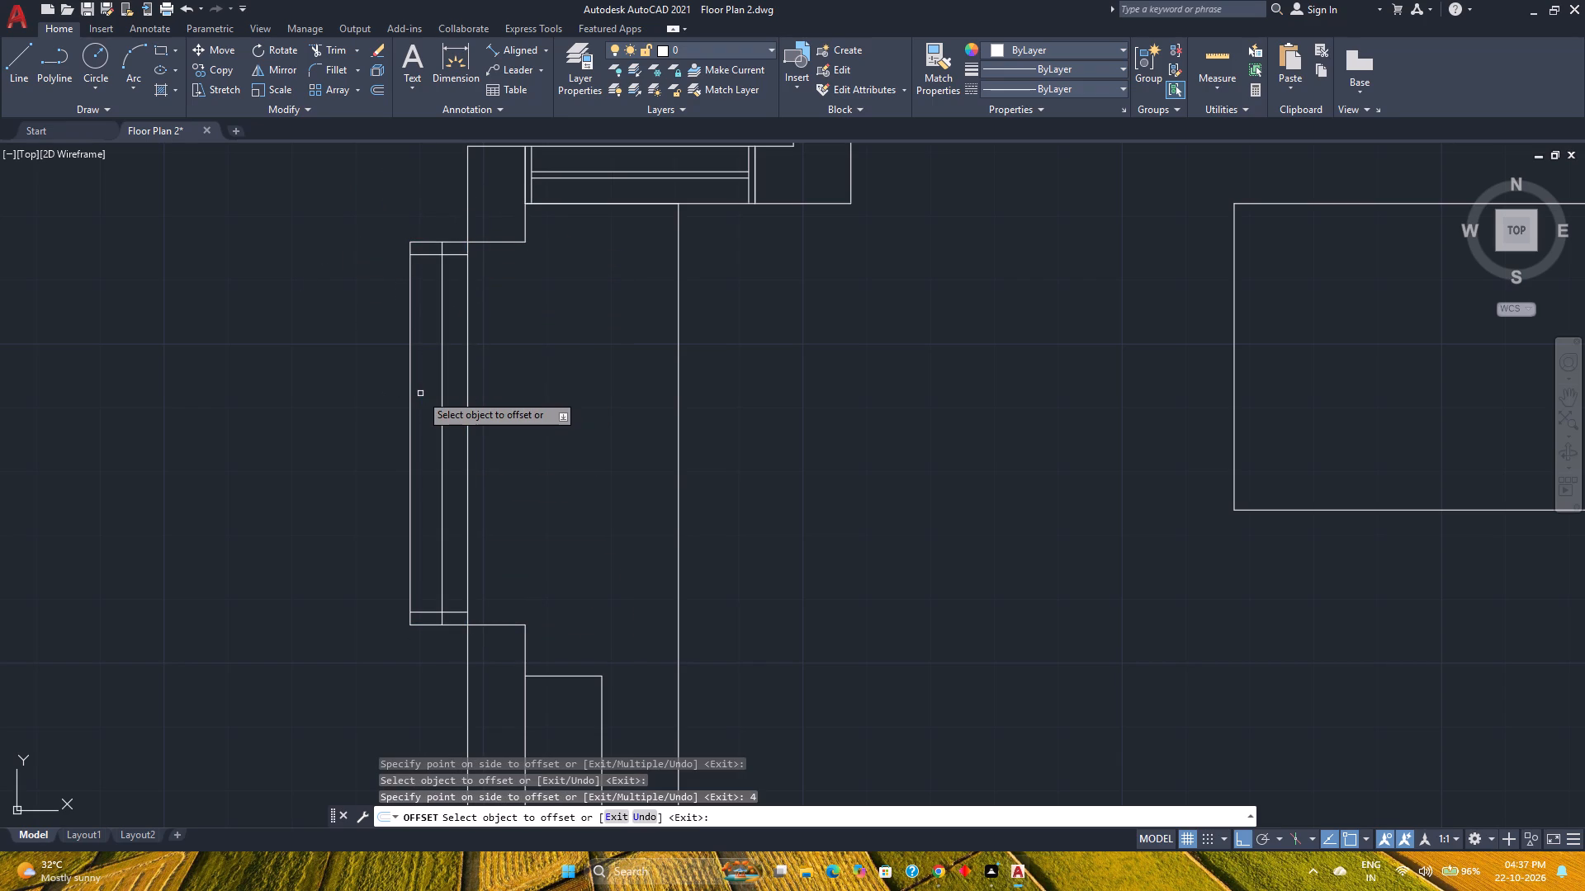
{"action": "left_click", "coordinate": [410, 379]}
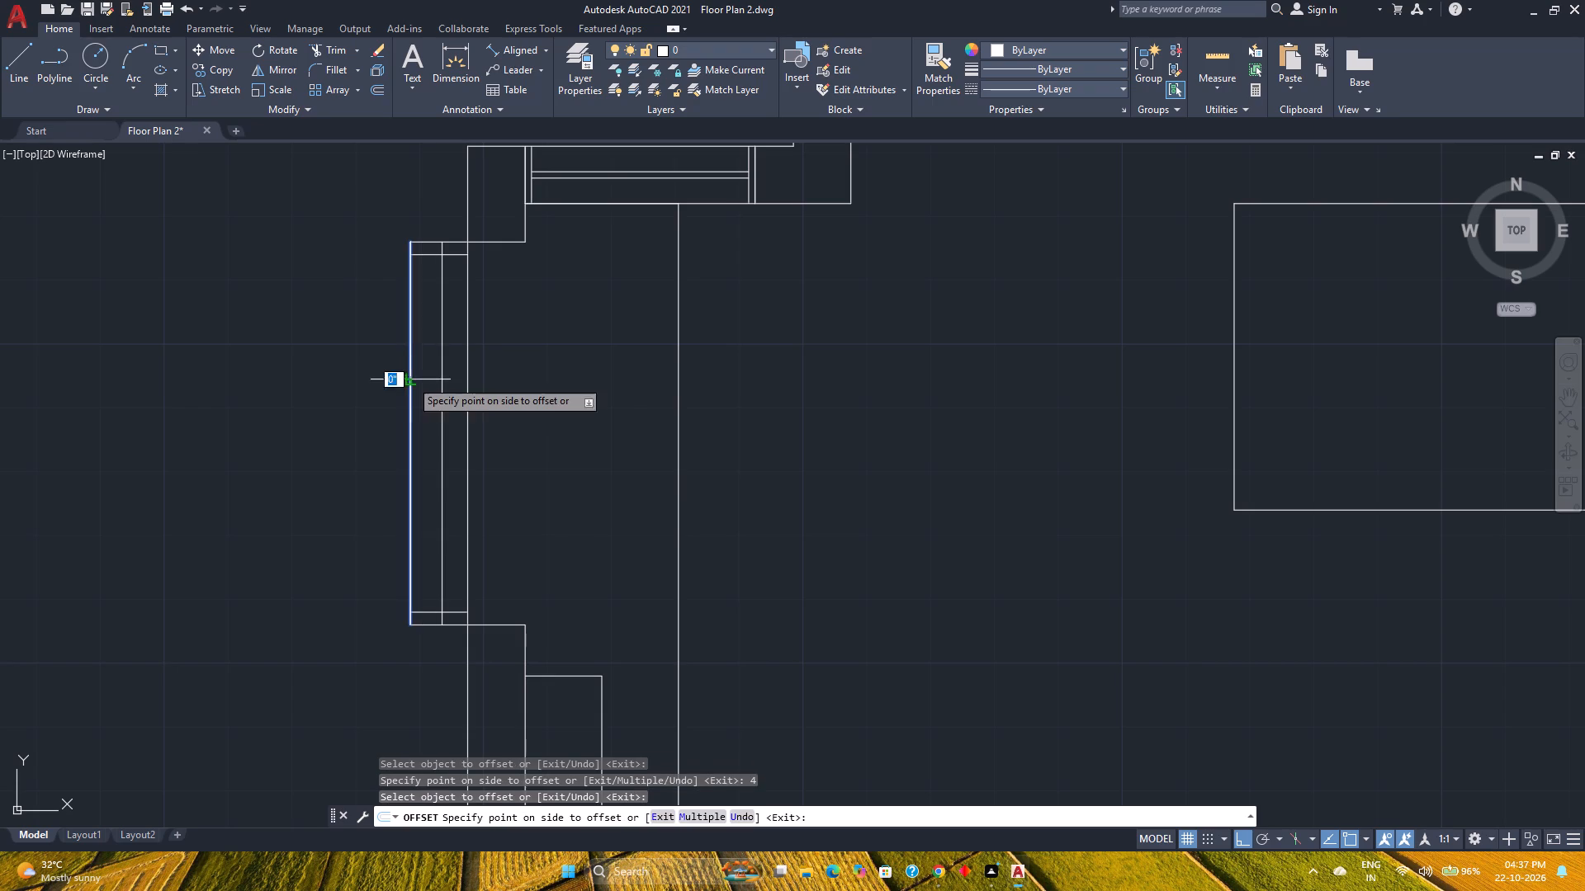
{"action": "key", "text": "4"}
{"action": "key", "text": "Return"}
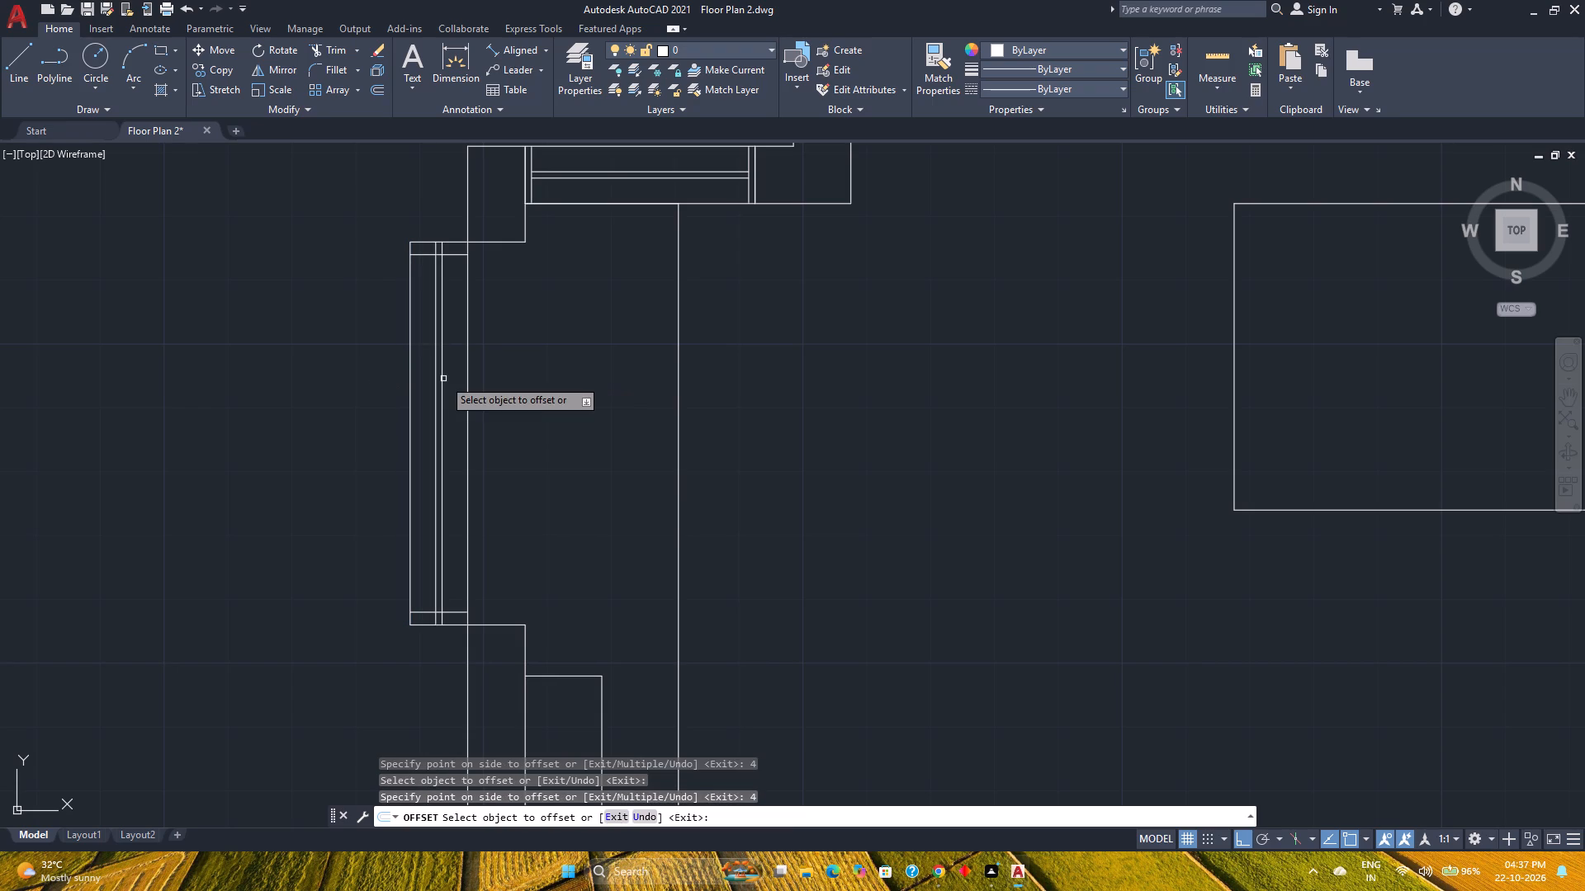
{"action": "key", "text": "Escape"}
Trim the two glass lines where they run past the inner end lines at both ends of the window.
{"action": "key", "text": "t"}
{"action": "key", "text": "r"}
{"action": "key", "text": "Return"}
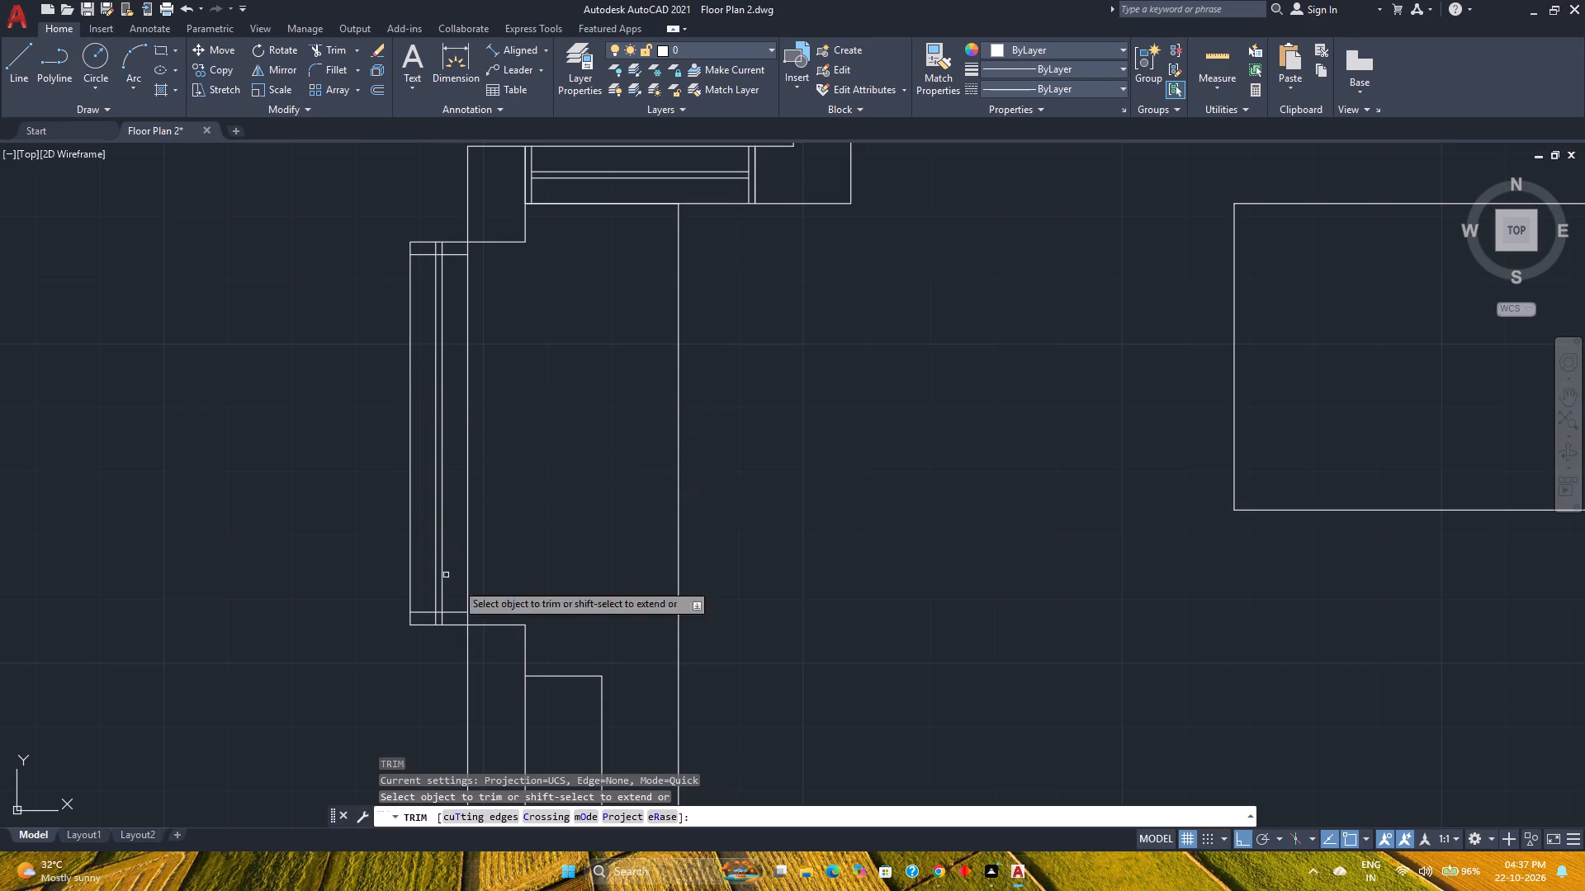
{"action": "scroll", "coordinate": [472, 626], "scroll_direction": "up", "scroll_amount": 3}
{"action": "left_click", "coordinate": [343, 617]}
{"action": "left_click", "coordinate": [289, 620]}
{"action": "left_click", "coordinate": [367, 614]}
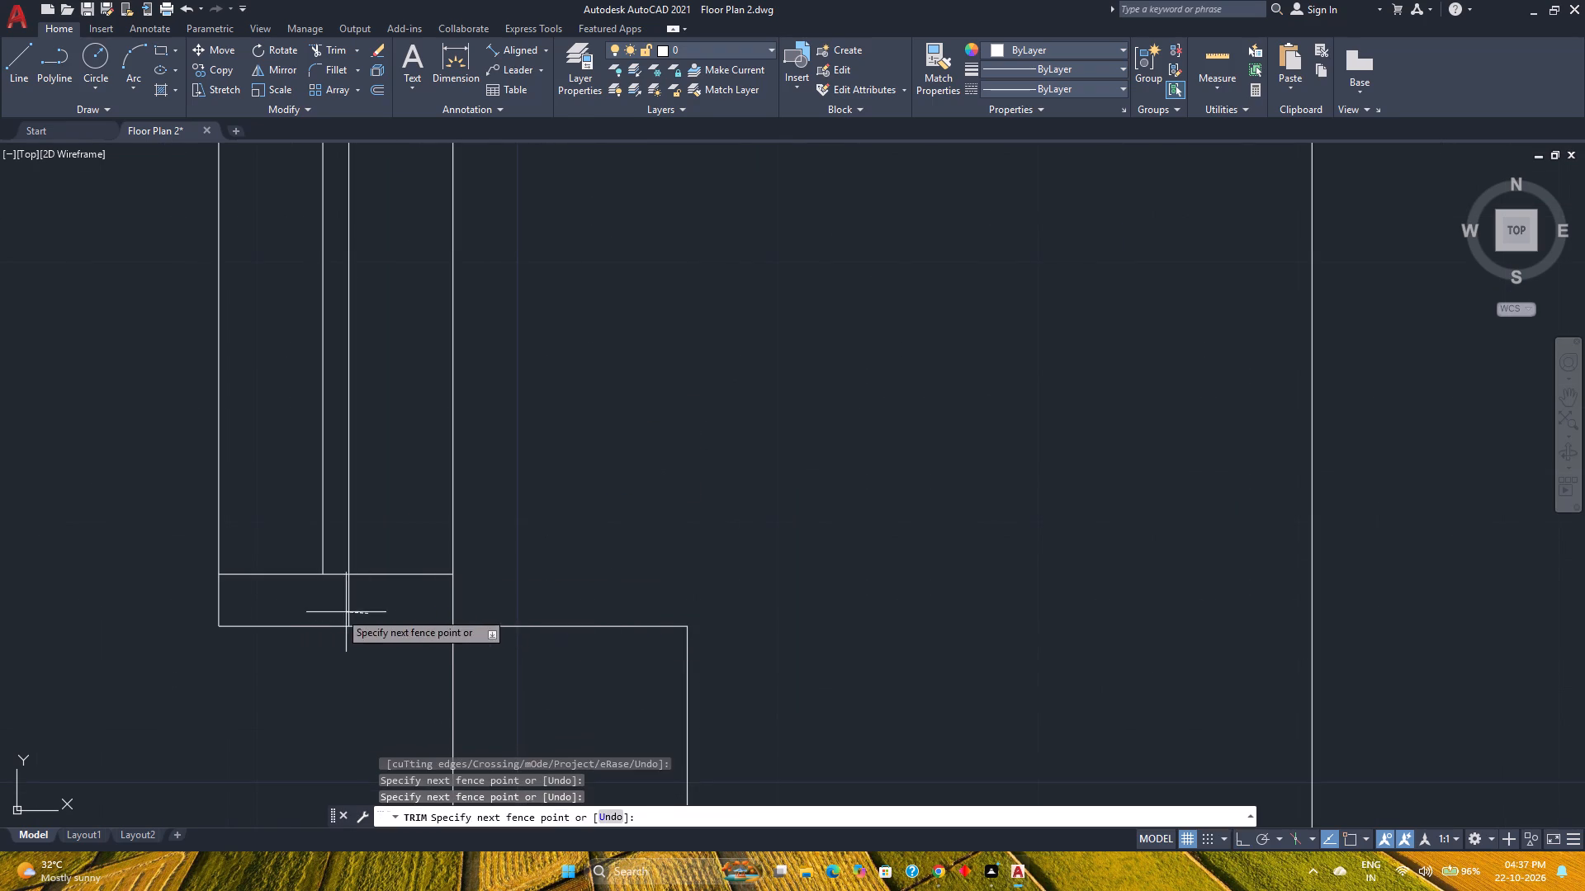
{"action": "left_click", "coordinate": [339, 611]}
{"action": "scroll", "coordinate": [339, 609], "scroll_direction": "down", "scroll_amount": 5}
{"action": "scroll", "coordinate": [336, 445], "scroll_direction": "up", "scroll_amount": 5}
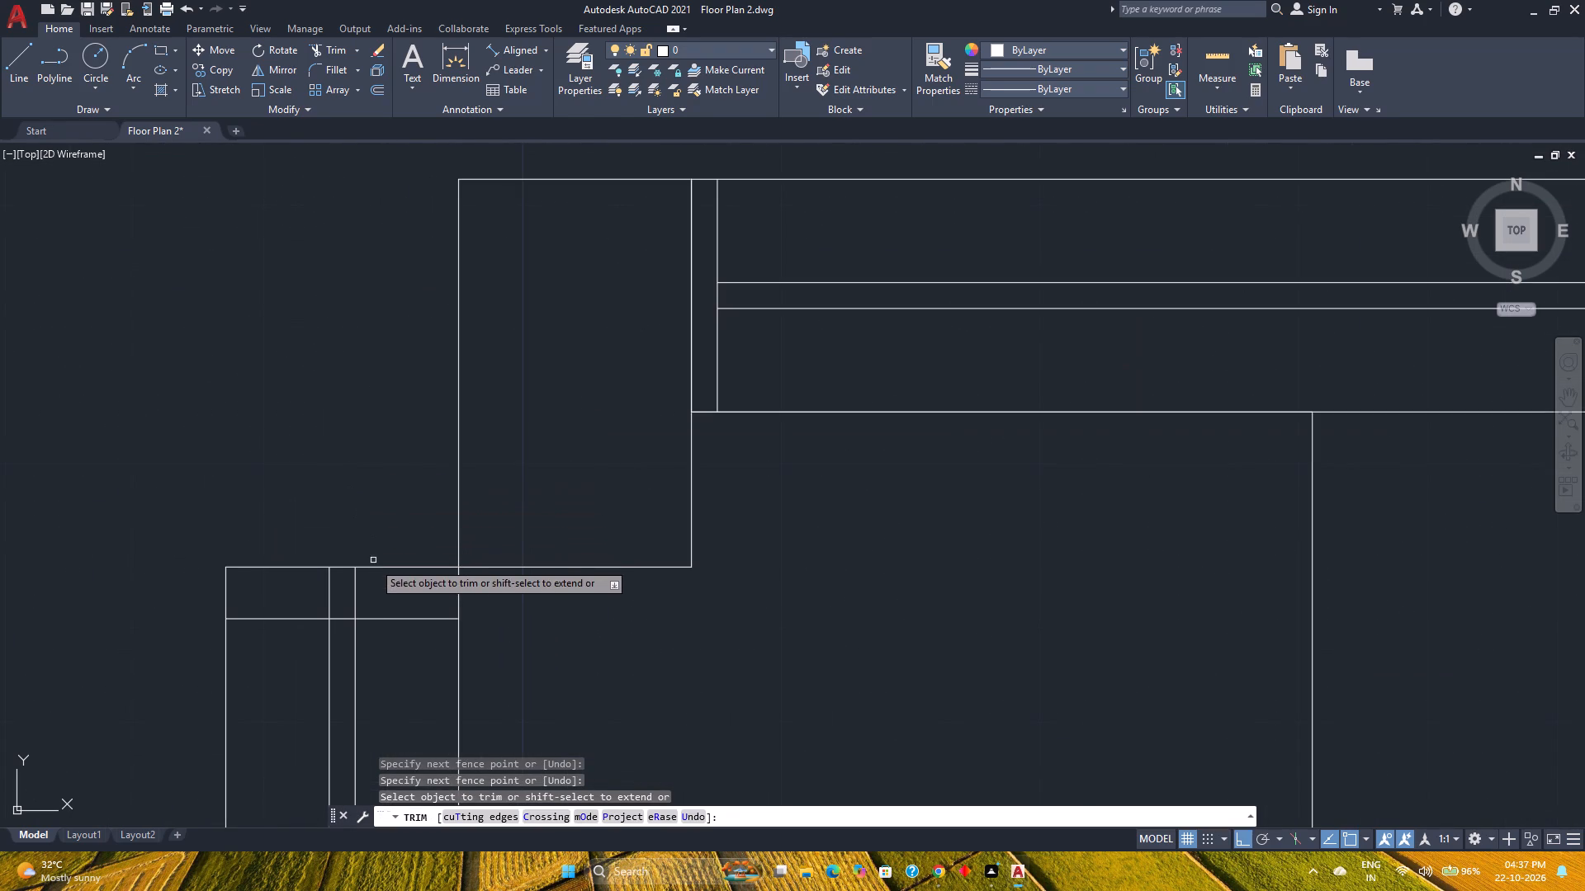
{"action": "left_click", "coordinate": [372, 587]}
{"action": "left_click", "coordinate": [314, 585]}
{"action": "key", "text": "Escape"}
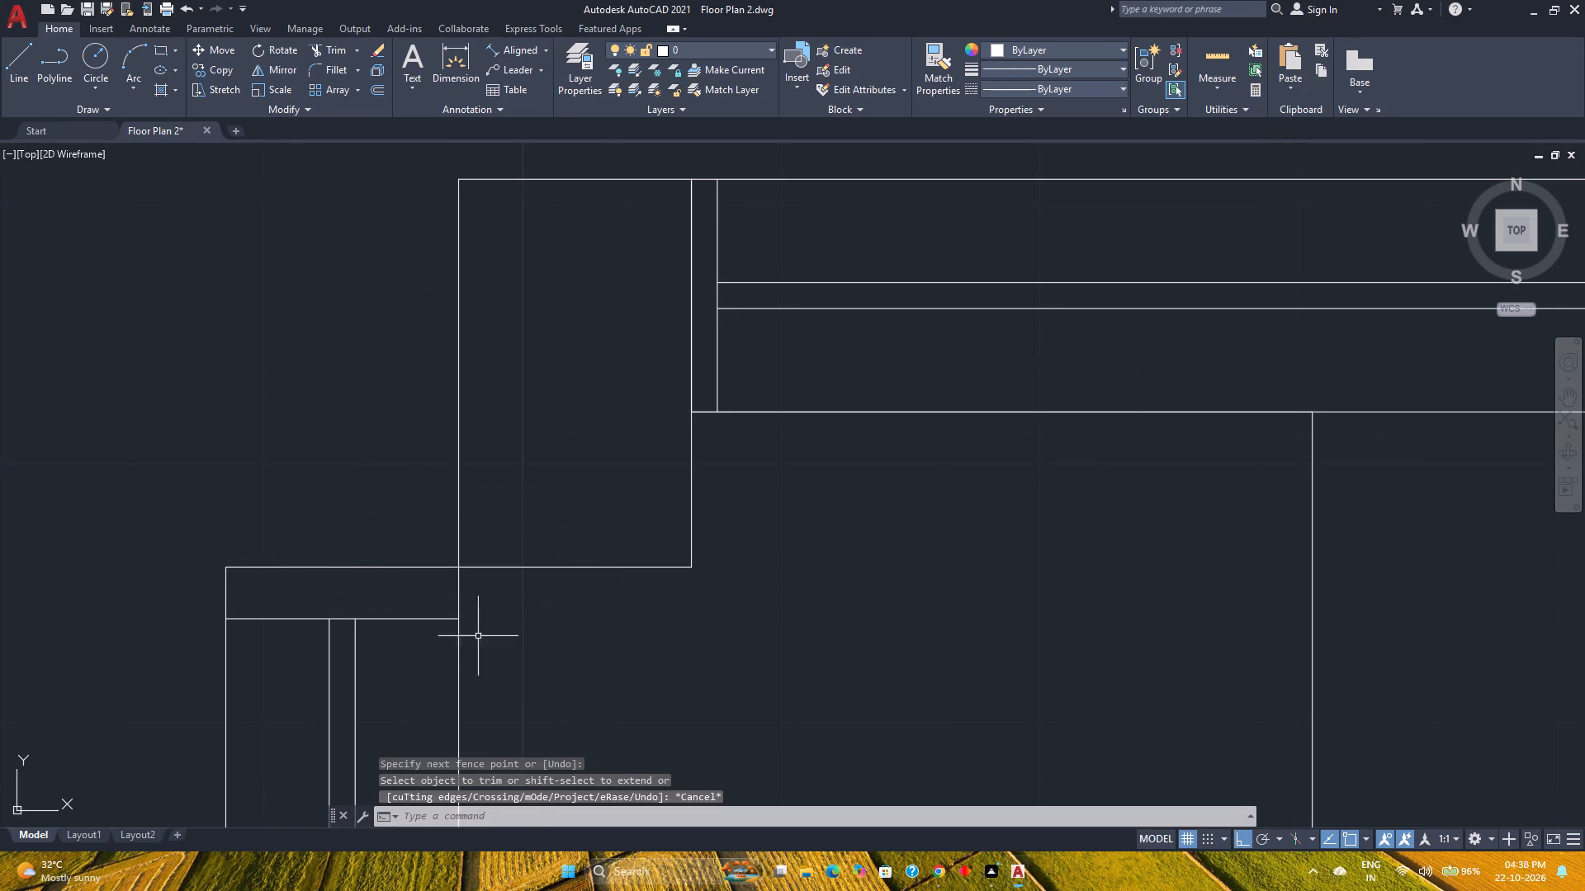
Select all the lines of the new left window and join them.
{"action": "left_click", "coordinate": [484, 645]}
{"action": "left_click", "coordinate": [187, 593]}
{"action": "left_click", "coordinate": [311, 609]}
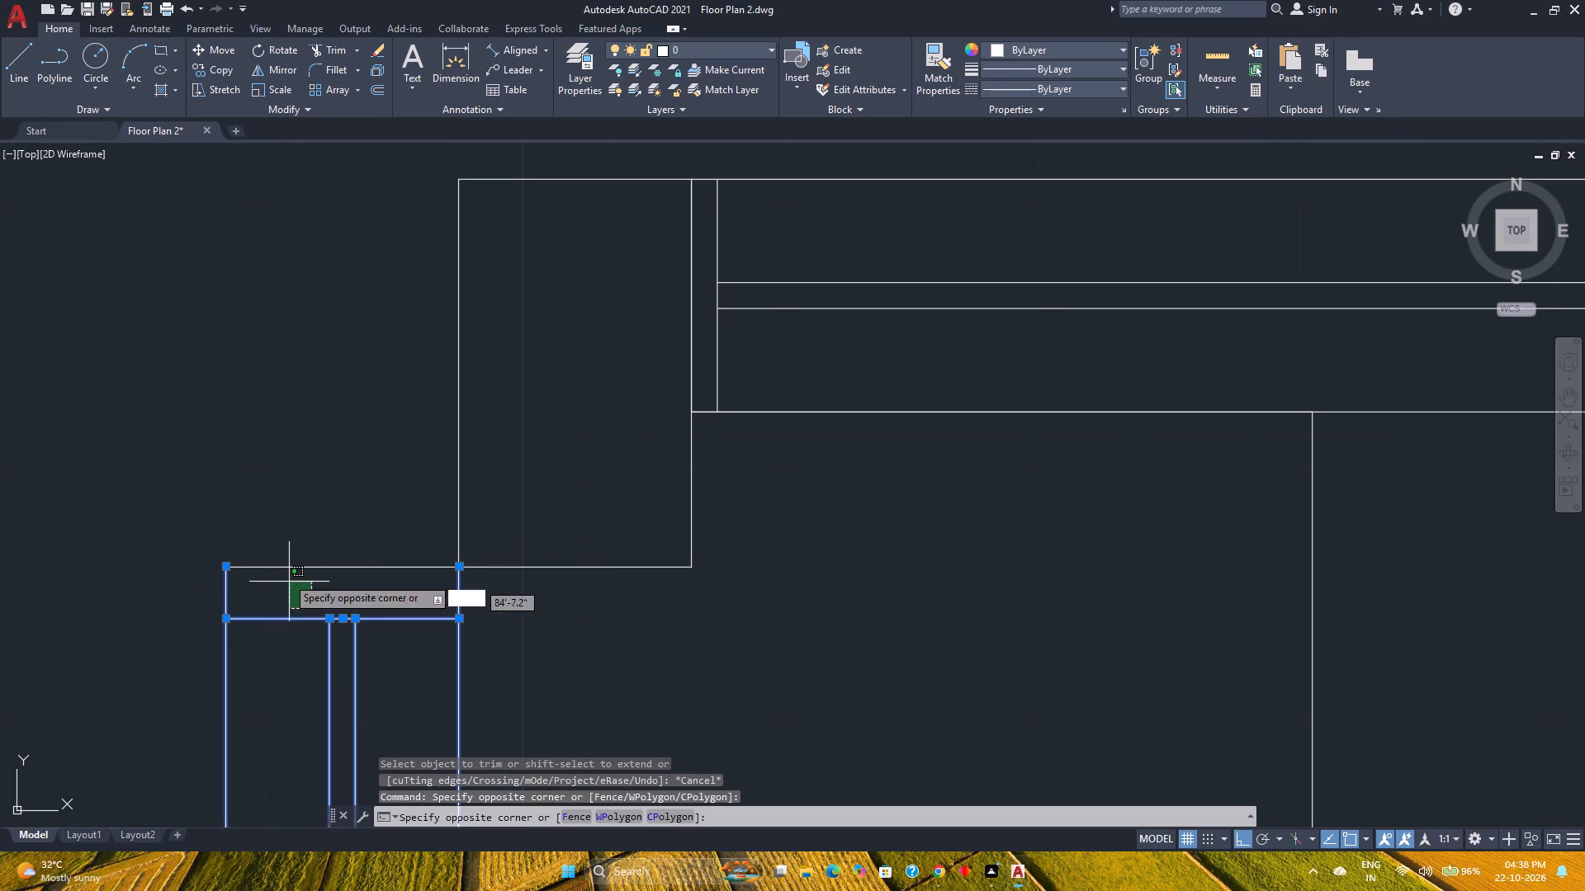
{"action": "left_click", "coordinate": [273, 552]}
{"action": "scroll", "coordinate": [279, 542], "scroll_direction": "down", "scroll_amount": 4}
{"action": "middle_click_drag", "start_coordinate": [300, 621], "coordinate": [392, 432]}
{"action": "scroll", "coordinate": [380, 615], "scroll_direction": "up", "scroll_amount": 2}
{"action": "left_click_drag", "start_coordinate": [395, 588], "coordinate": [389, 575]}
{"action": "left_click", "coordinate": [352, 518]}
{"action": "key", "text": "j"}
{"action": "key", "text": "Return"}
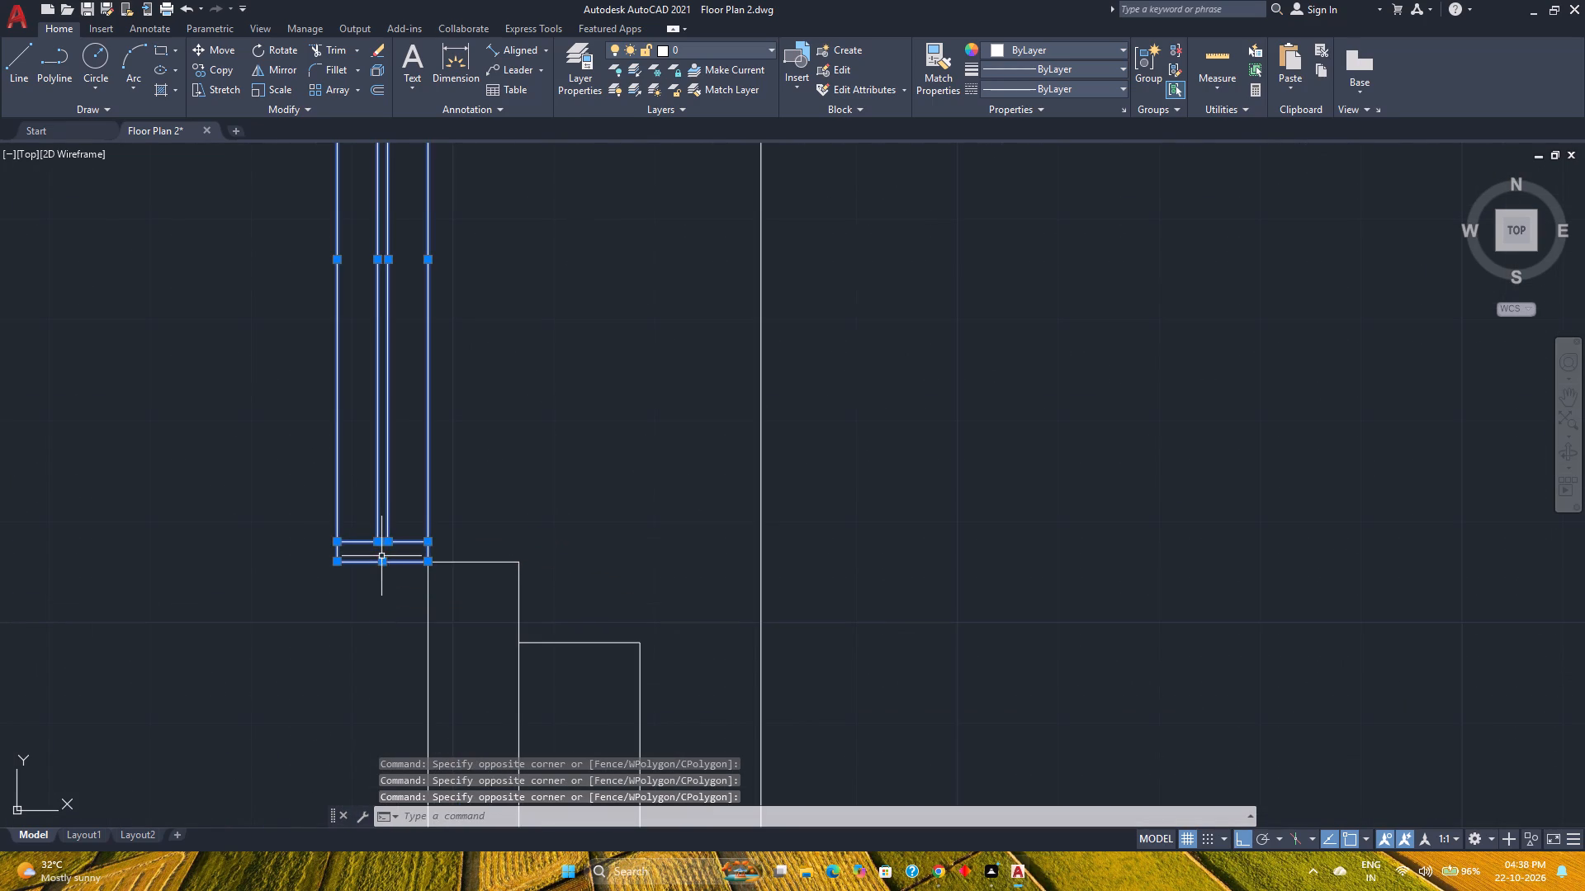
Select the complete left window, outline and inner lines together, and group it.
{"action": "left_click", "coordinate": [391, 580]}
{"action": "left_click", "coordinate": [242, 412]}
{"action": "scroll", "coordinate": [322, 418], "scroll_direction": "down", "scroll_amount": 1}
{"action": "middle_click_drag", "start_coordinate": [322, 418], "coordinate": [413, 690]}
{"action": "left_click", "coordinate": [475, 435]}
{"action": "left_click", "coordinate": [424, 401]}
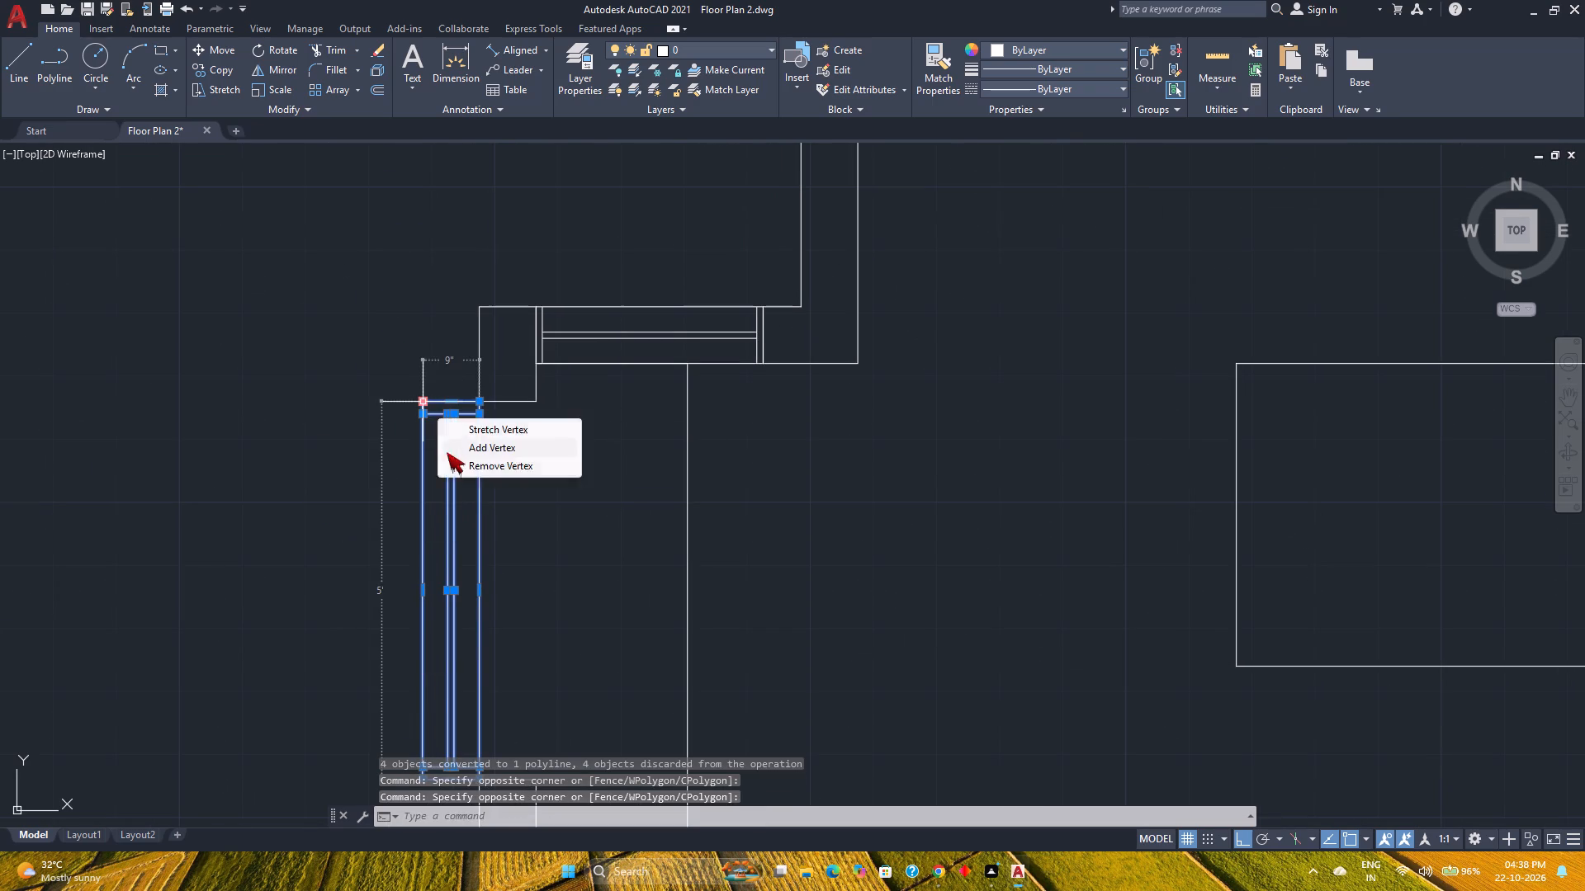
{"action": "key", "text": "g"}
{"action": "key", "text": "Return"}
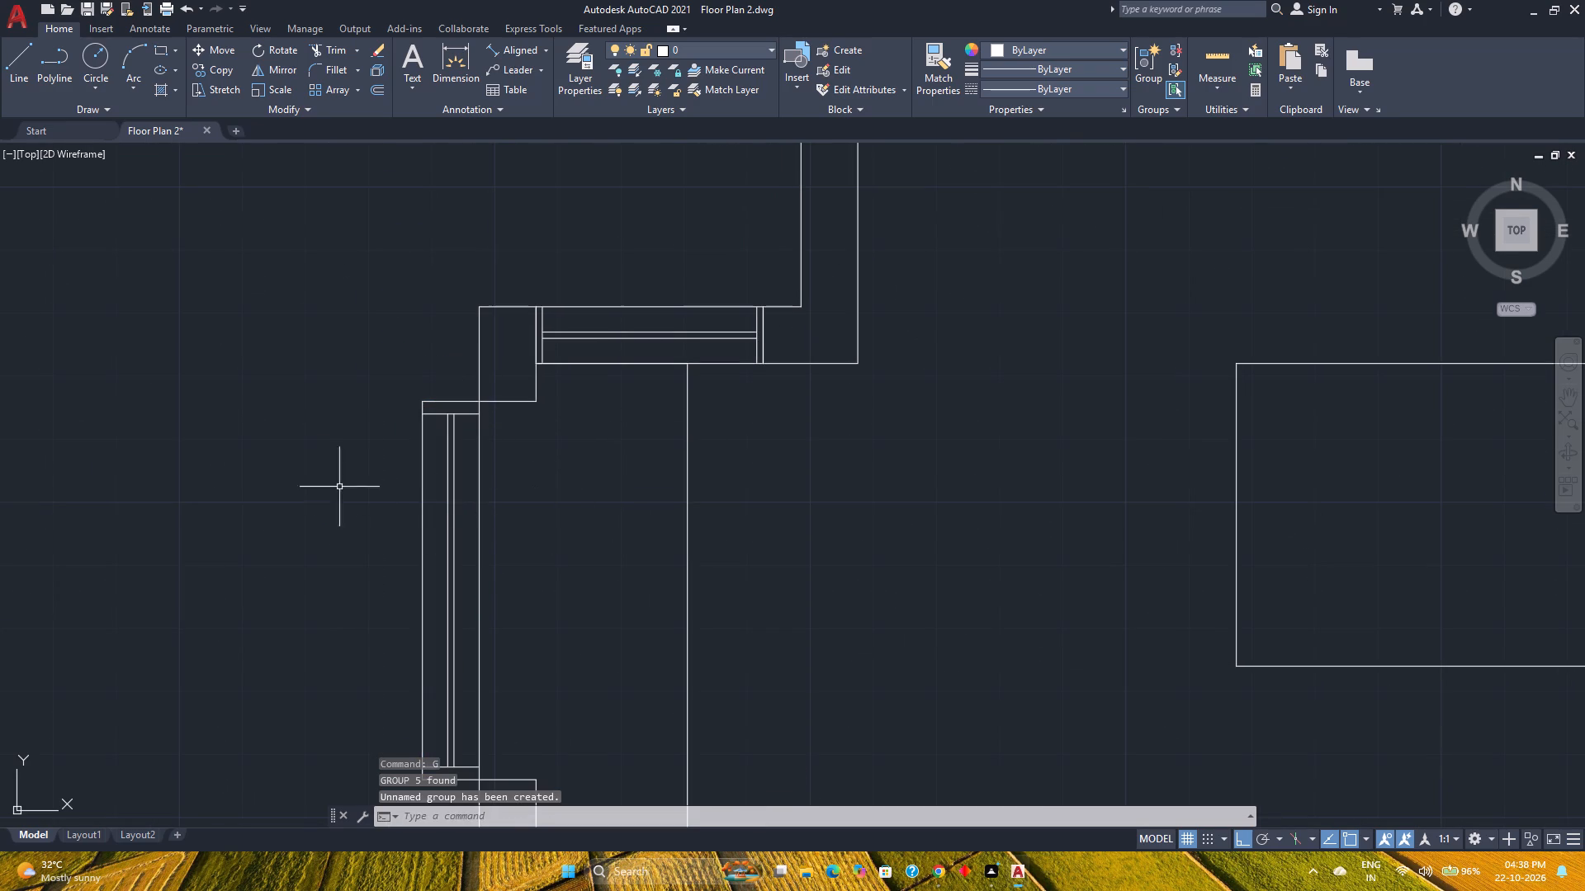
Move the grouped window from its upper outer corner to the gap's upper outer corner in the left exterior wall.
{"action": "left_click", "coordinate": [489, 508]}
{"action": "left_click", "coordinate": [319, 502]}
{"action": "left_click", "coordinate": [217, 48]}
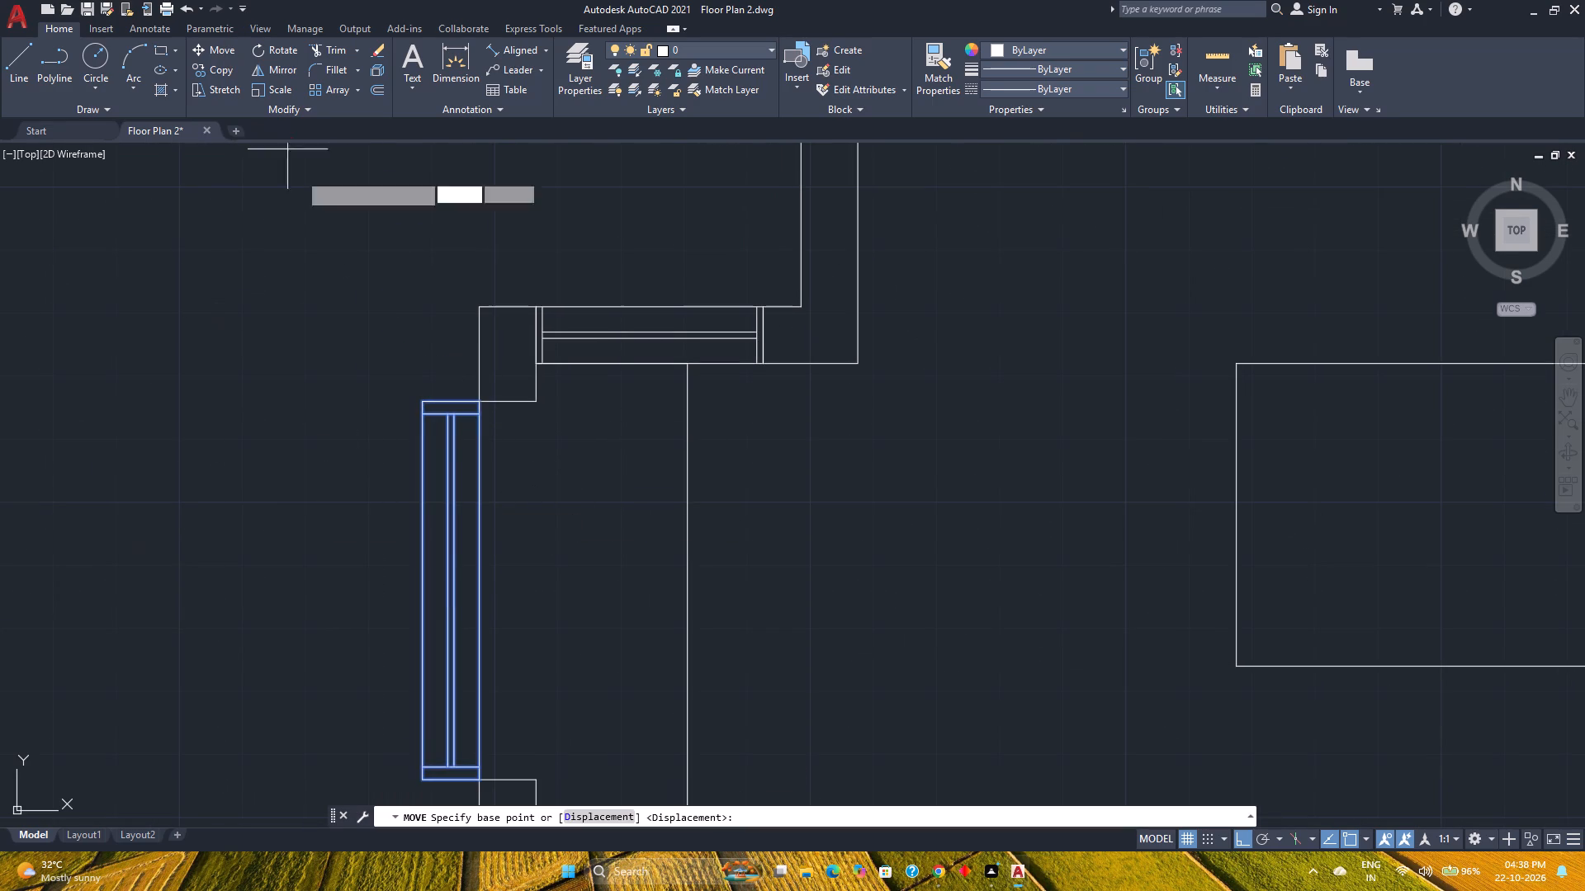
{"action": "scroll", "coordinate": [394, 392], "scroll_direction": "up", "scroll_amount": 3}
{"action": "left_click", "coordinate": [503, 430]}
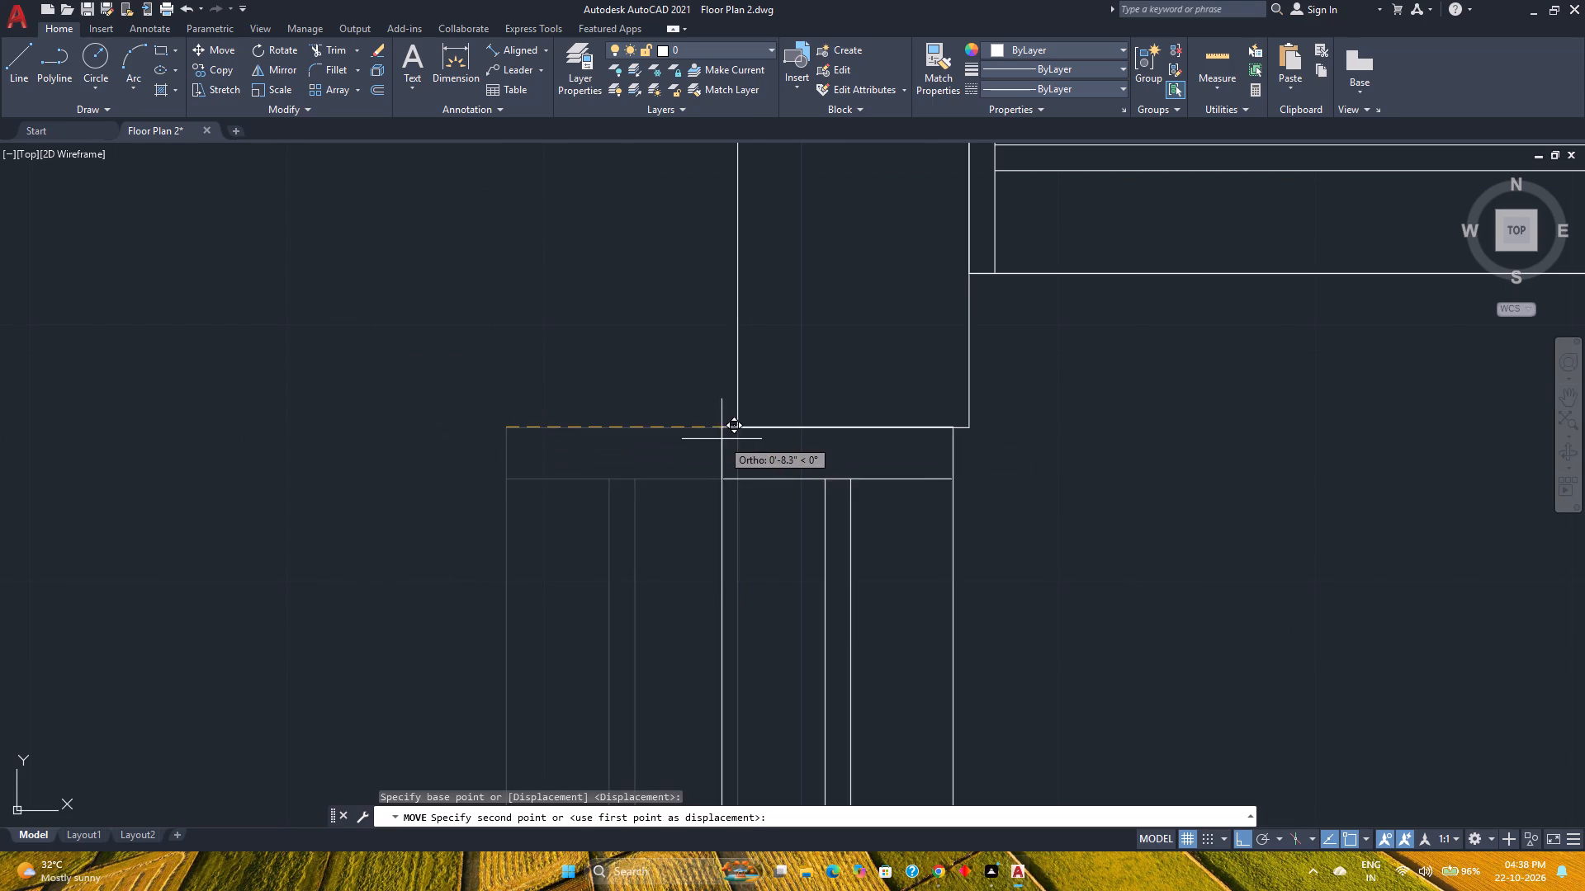
{"action": "left_click", "coordinate": [738, 430]}
{"action": "scroll", "coordinate": [619, 435], "scroll_direction": "down", "scroll_amount": 3}
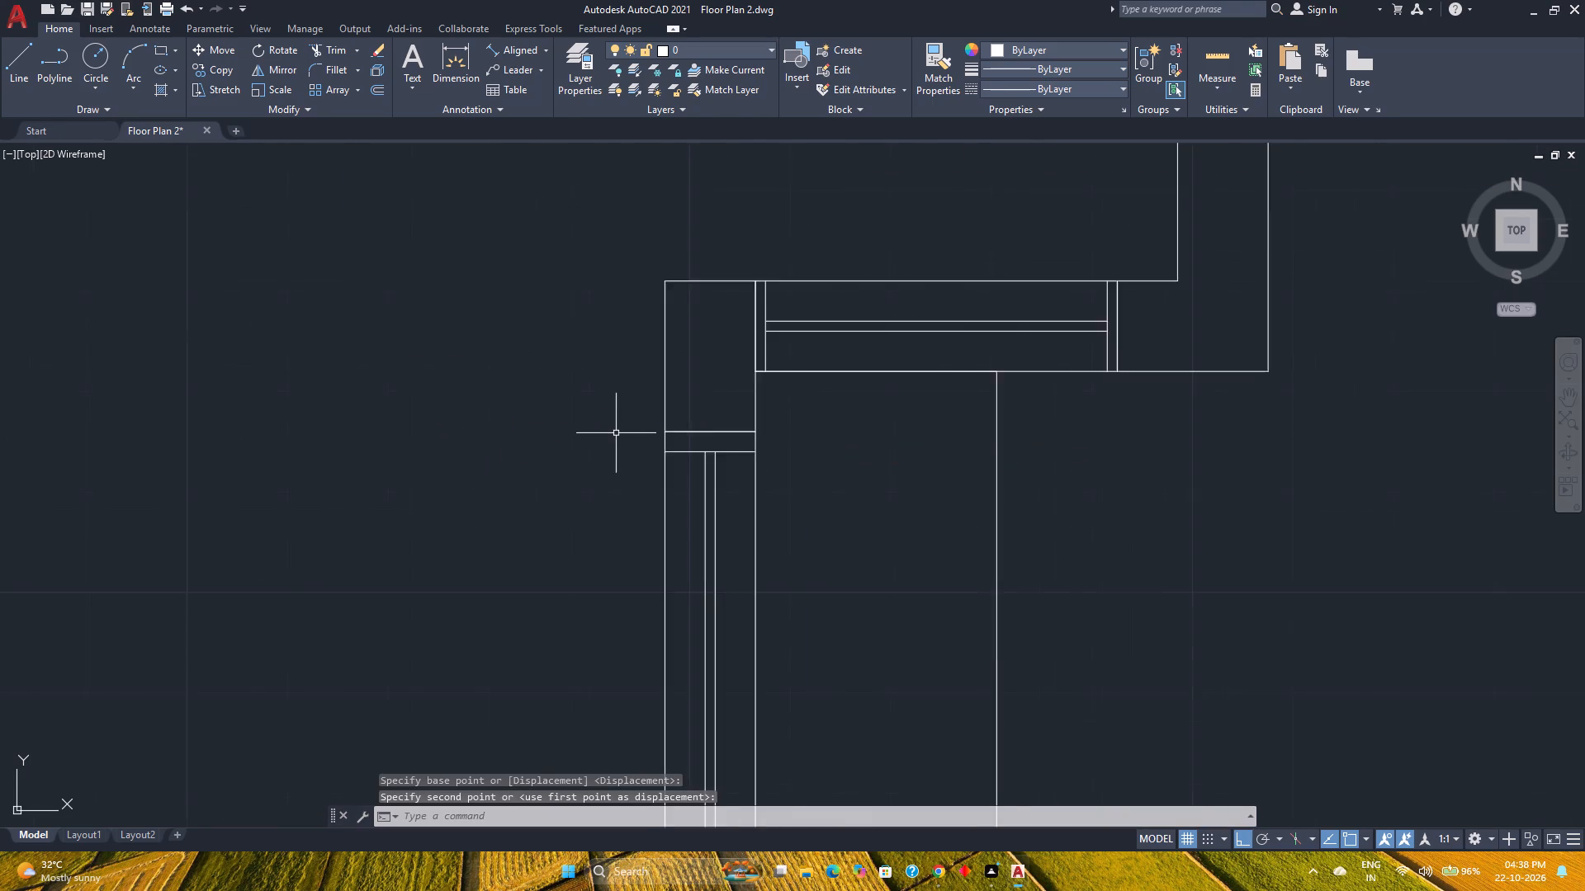
Save the Floor Plan 2 drawing.
{"action": "scroll", "coordinate": [616, 433], "scroll_direction": "down", "scroll_amount": 3}
{"action": "middle_click_drag", "start_coordinate": [618, 432], "coordinate": [526, 313]}
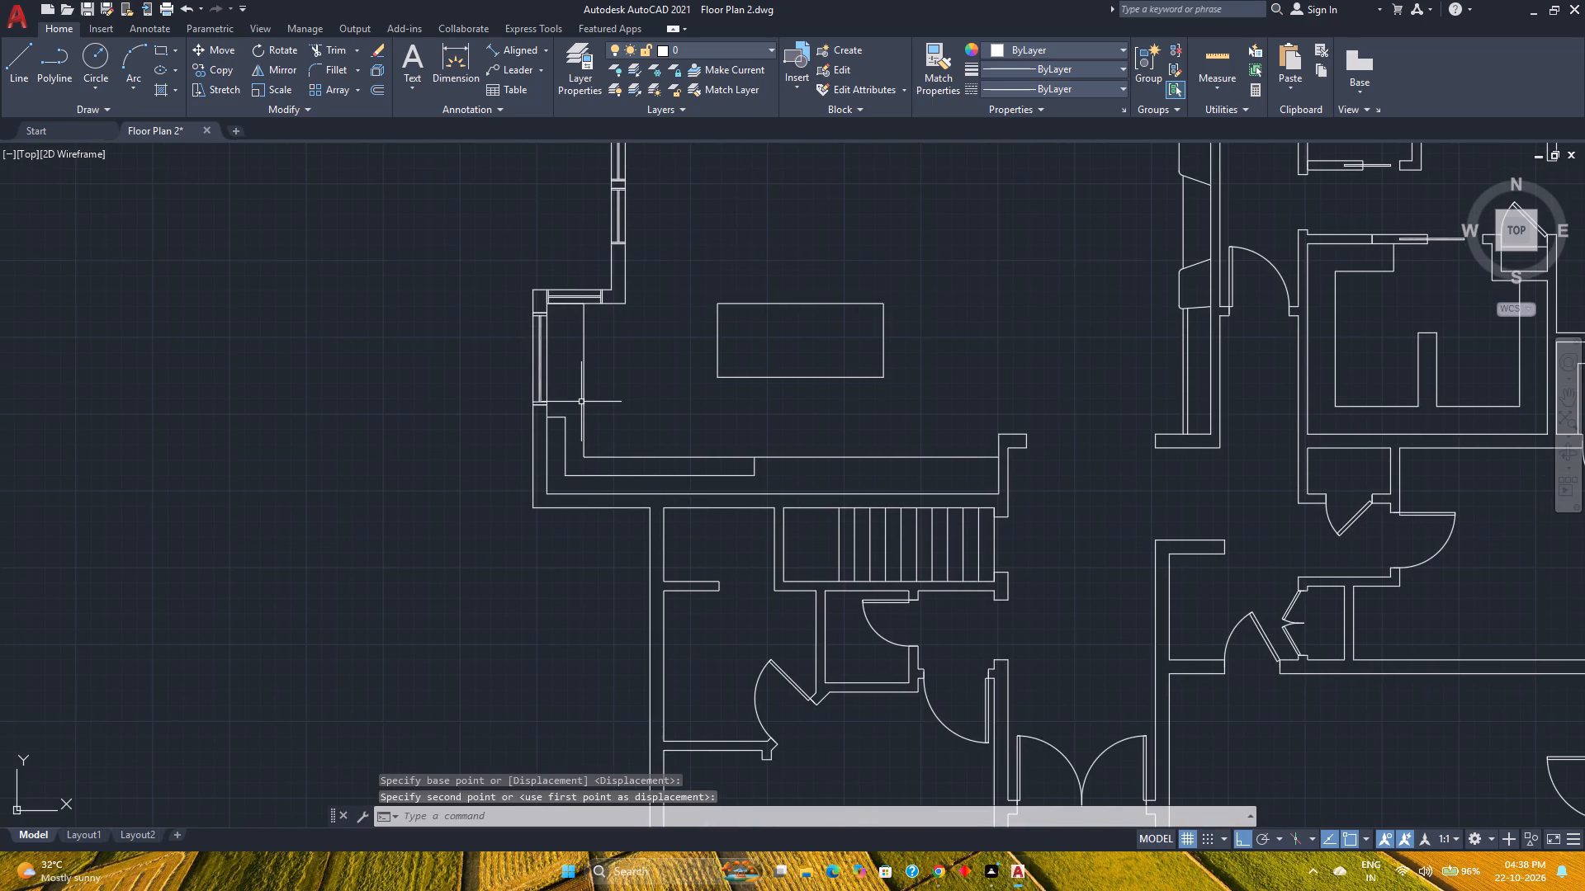
{"action": "key", "text": "ctrl+s"}
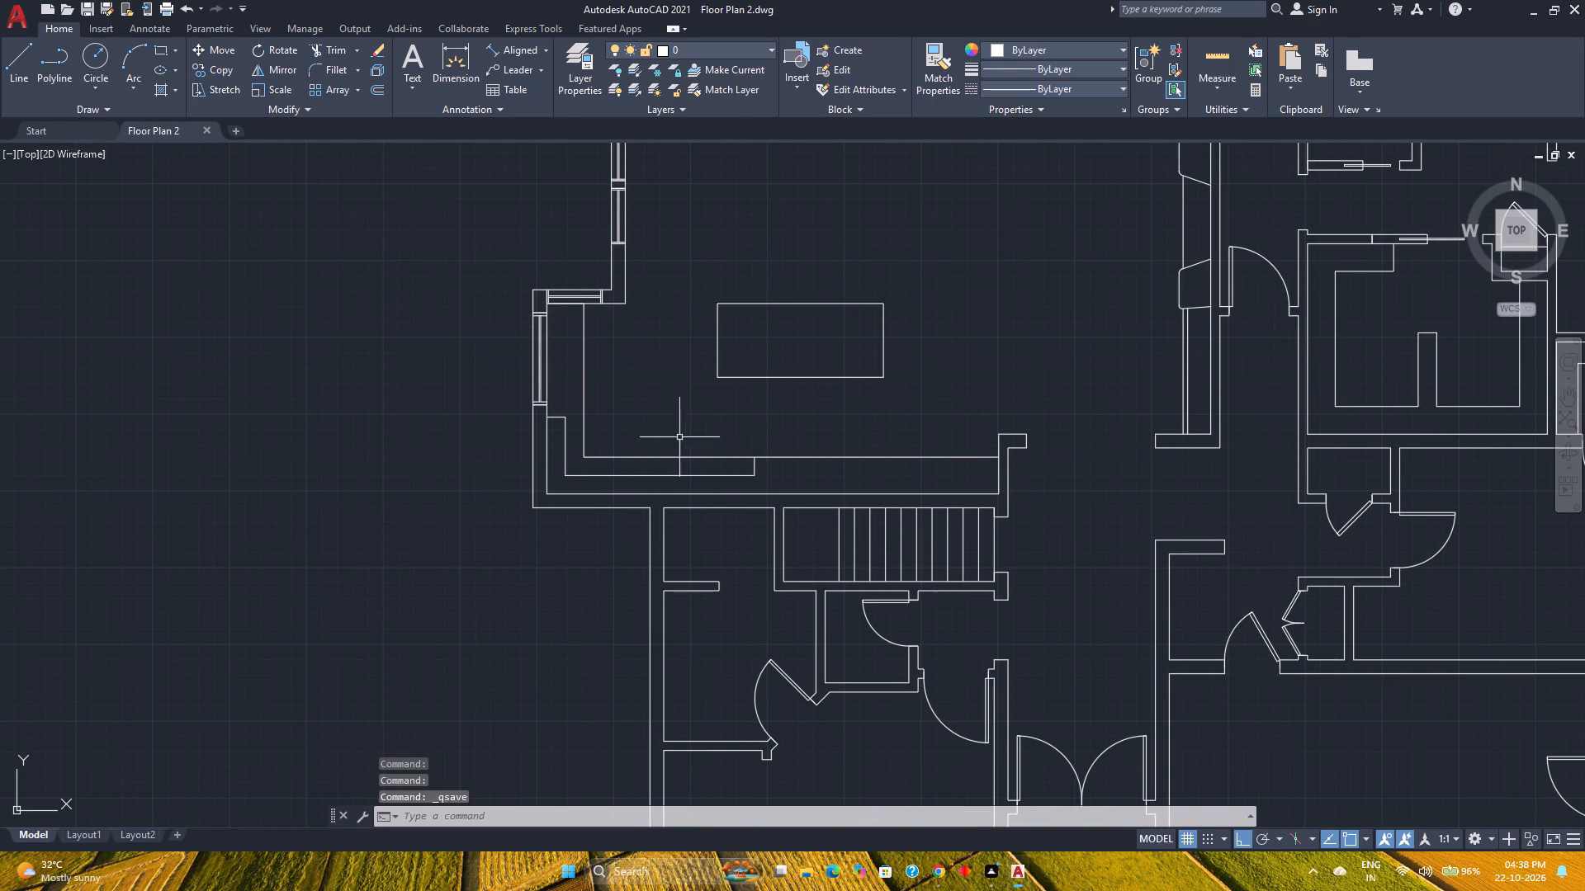
Examine the whole floor plan, including its walls, doors, windows and interior details.
{"action": "scroll", "coordinate": [722, 490], "scroll_direction": "down", "scroll_amount": 2}
{"action": "middle_click_drag", "start_coordinate": [735, 499], "coordinate": [631, 412]}
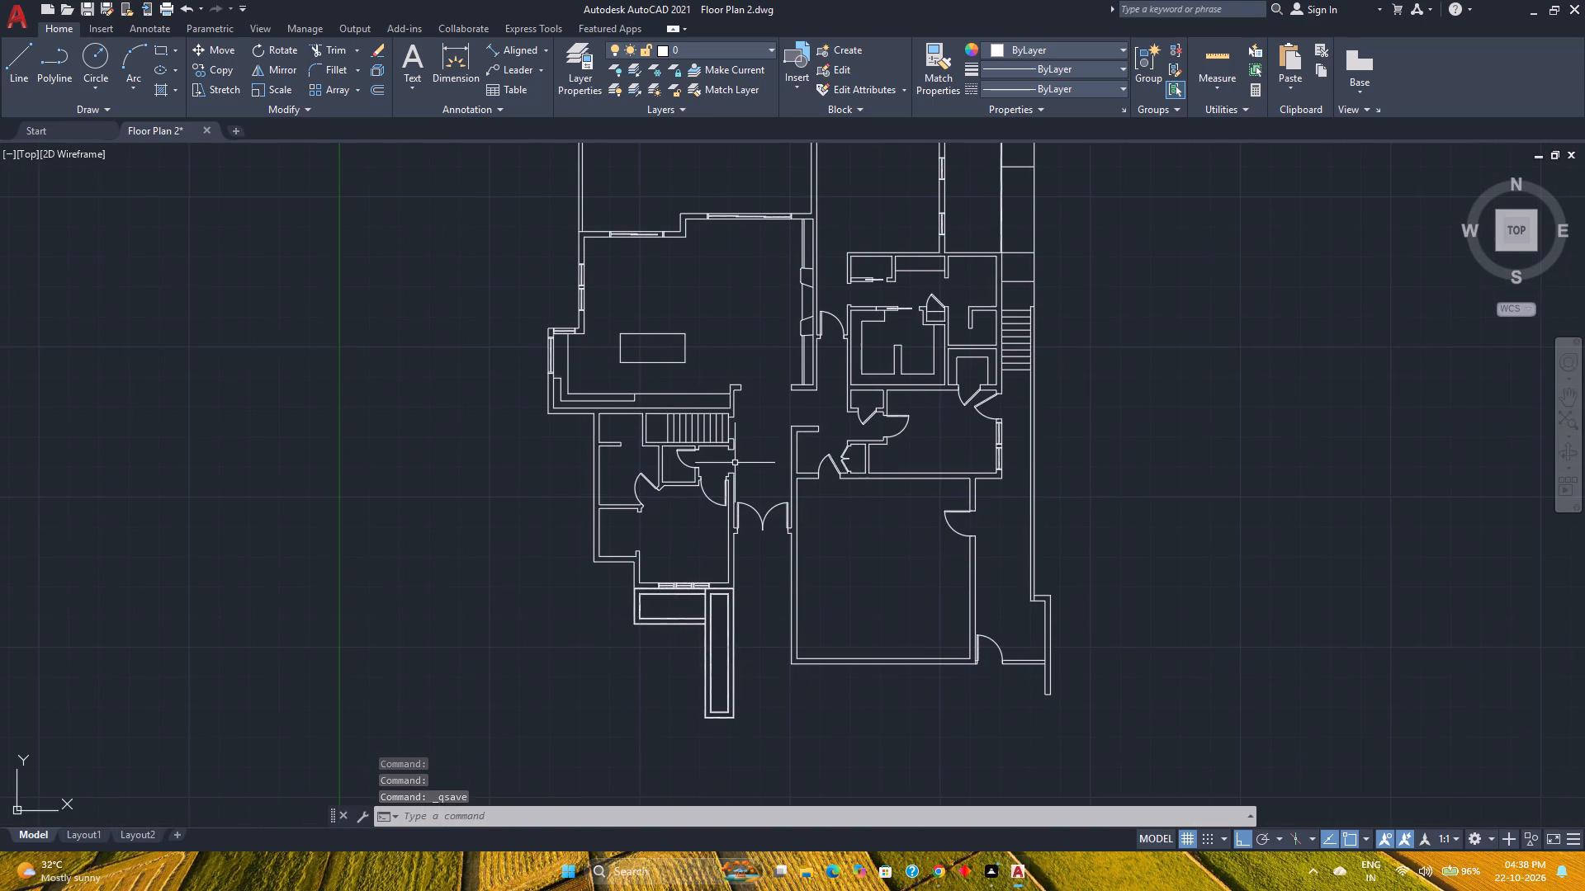
{"action": "middle_click_drag", "start_coordinate": [735, 466], "coordinate": [623, 529]}
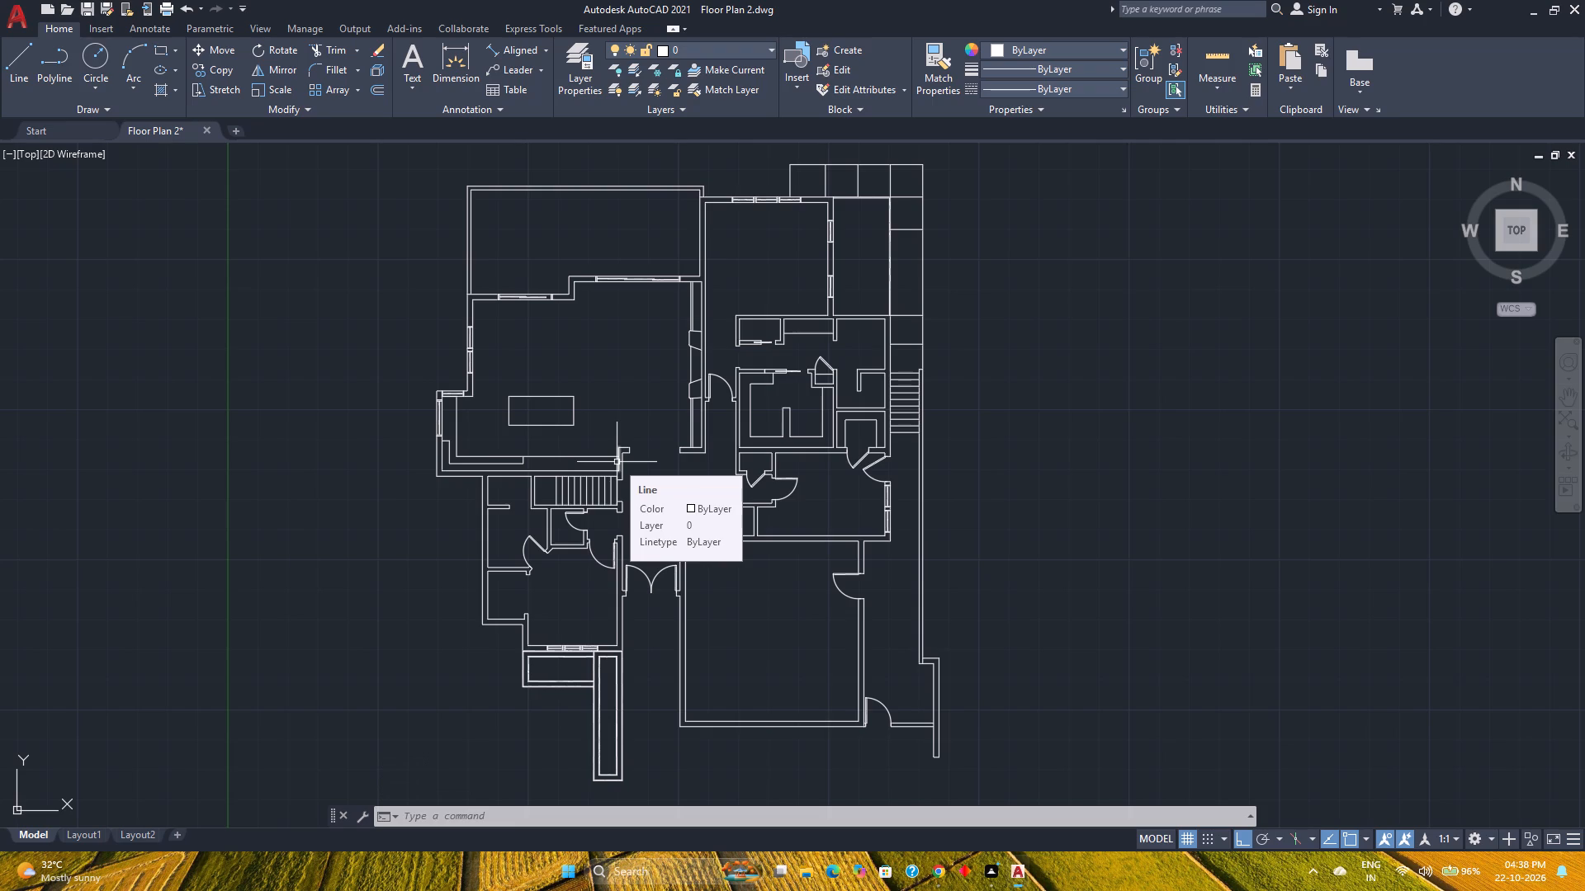
{"action": "scroll", "coordinate": [625, 473], "scroll_direction": "down", "scroll_amount": 1}
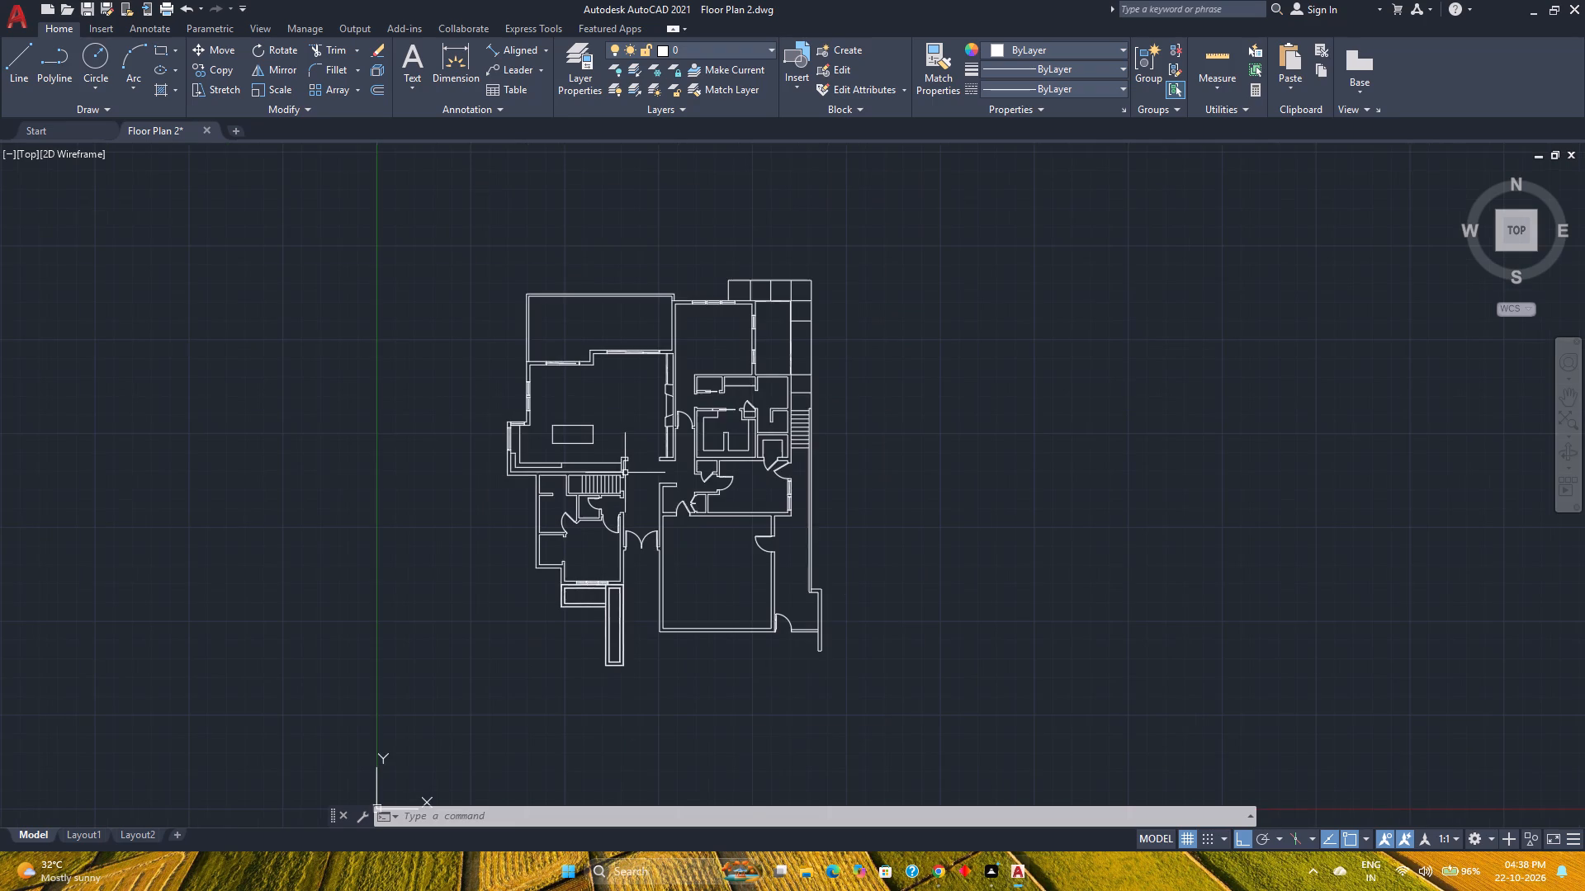
{"action": "scroll", "coordinate": [685, 559], "scroll_direction": "up", "scroll_amount": 1}
{"action": "middle_click_drag", "start_coordinate": [684, 558], "coordinate": [689, 601]}
{"action": "middle_click", "coordinate": [689, 601]}
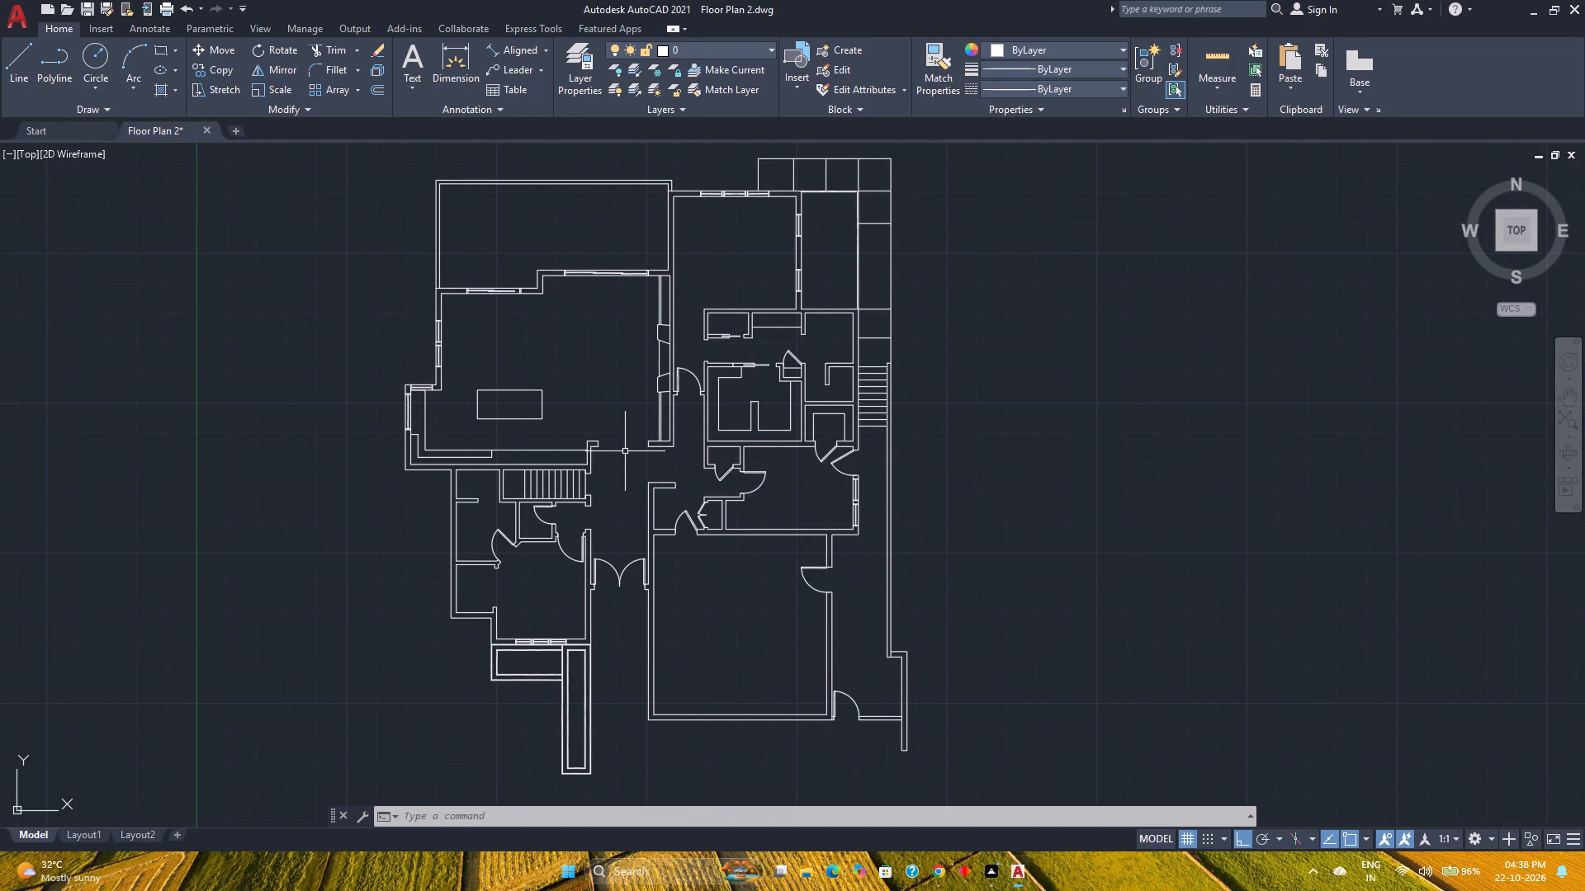
{"action": "scroll", "coordinate": [554, 398], "scroll_direction": "up", "scroll_amount": 1}
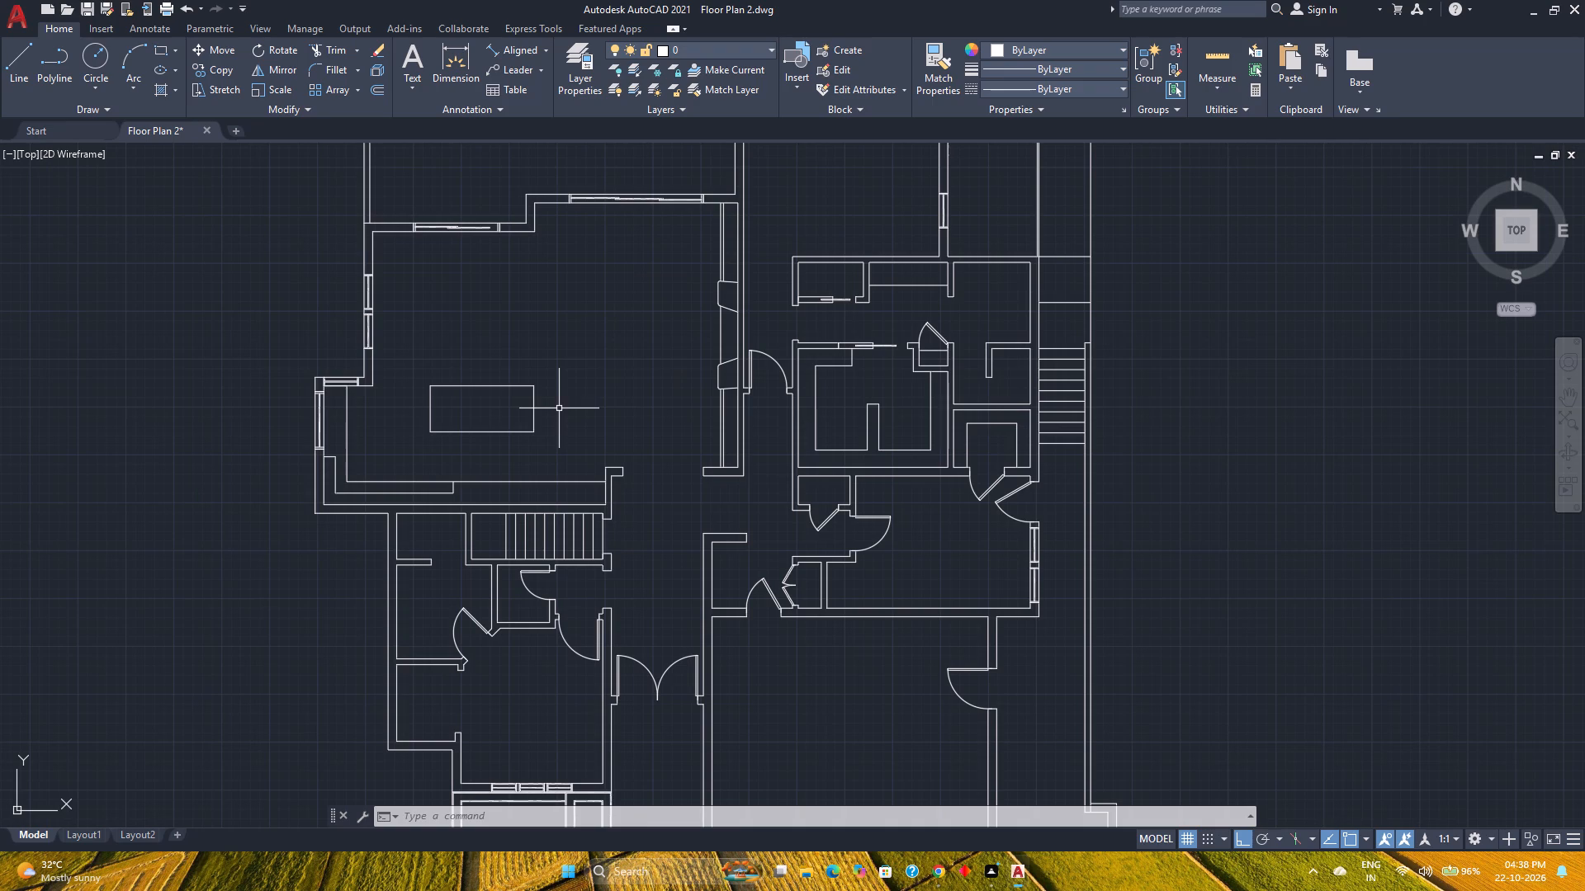
{"action": "scroll", "coordinate": [562, 408], "scroll_direction": "down", "scroll_amount": 1}
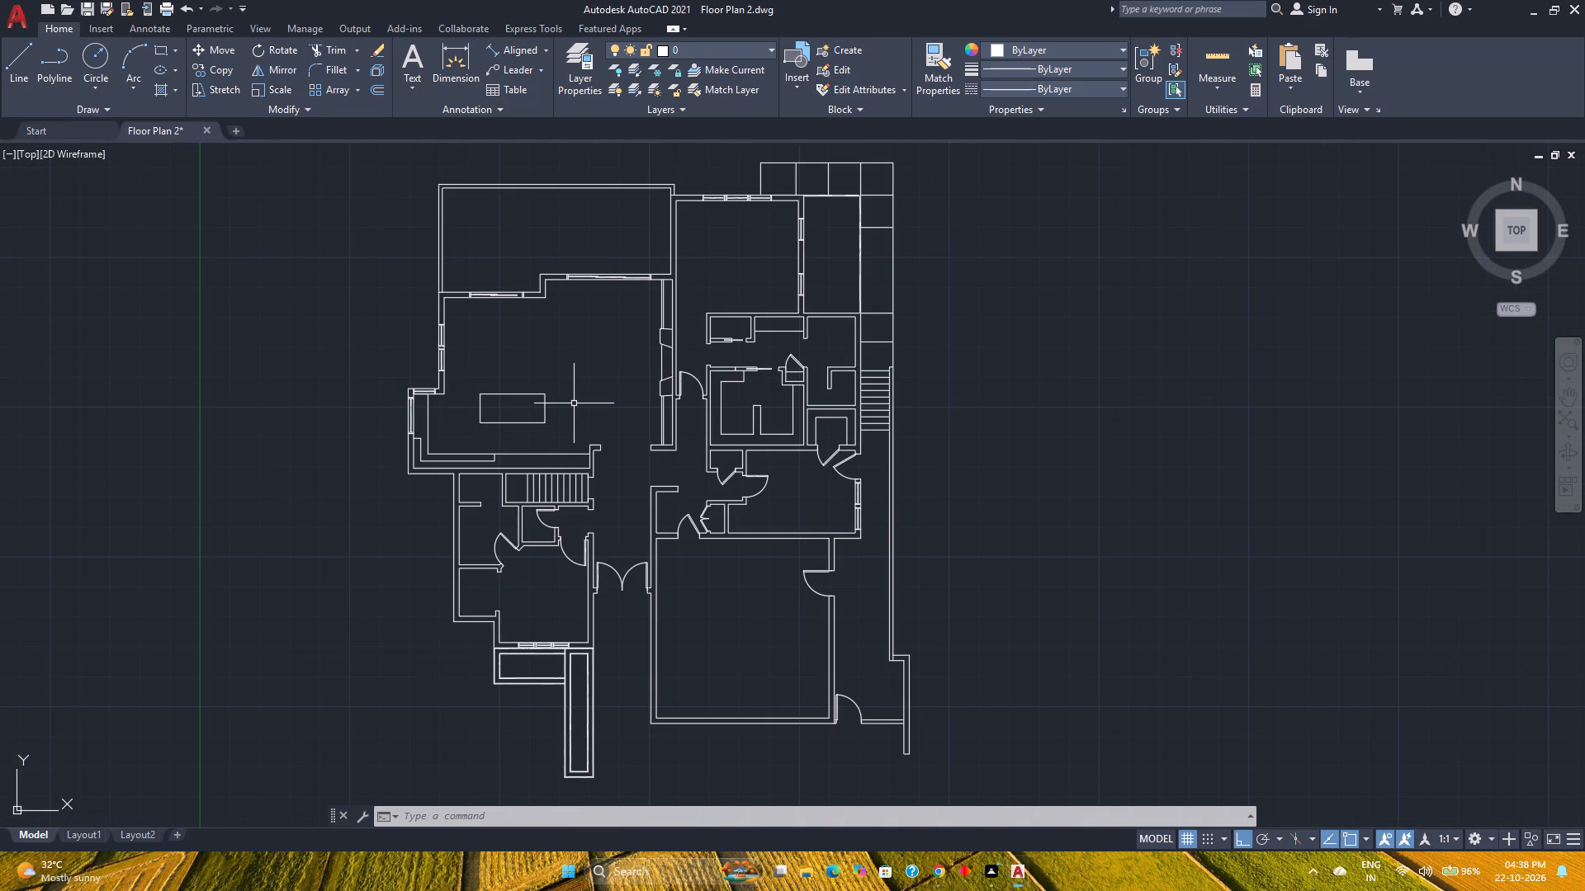
{"action": "scroll", "coordinate": [574, 403], "scroll_direction": "down", "scroll_amount": 2}
{"action": "scroll", "coordinate": [574, 403], "scroll_direction": "up", "scroll_amount": 1}
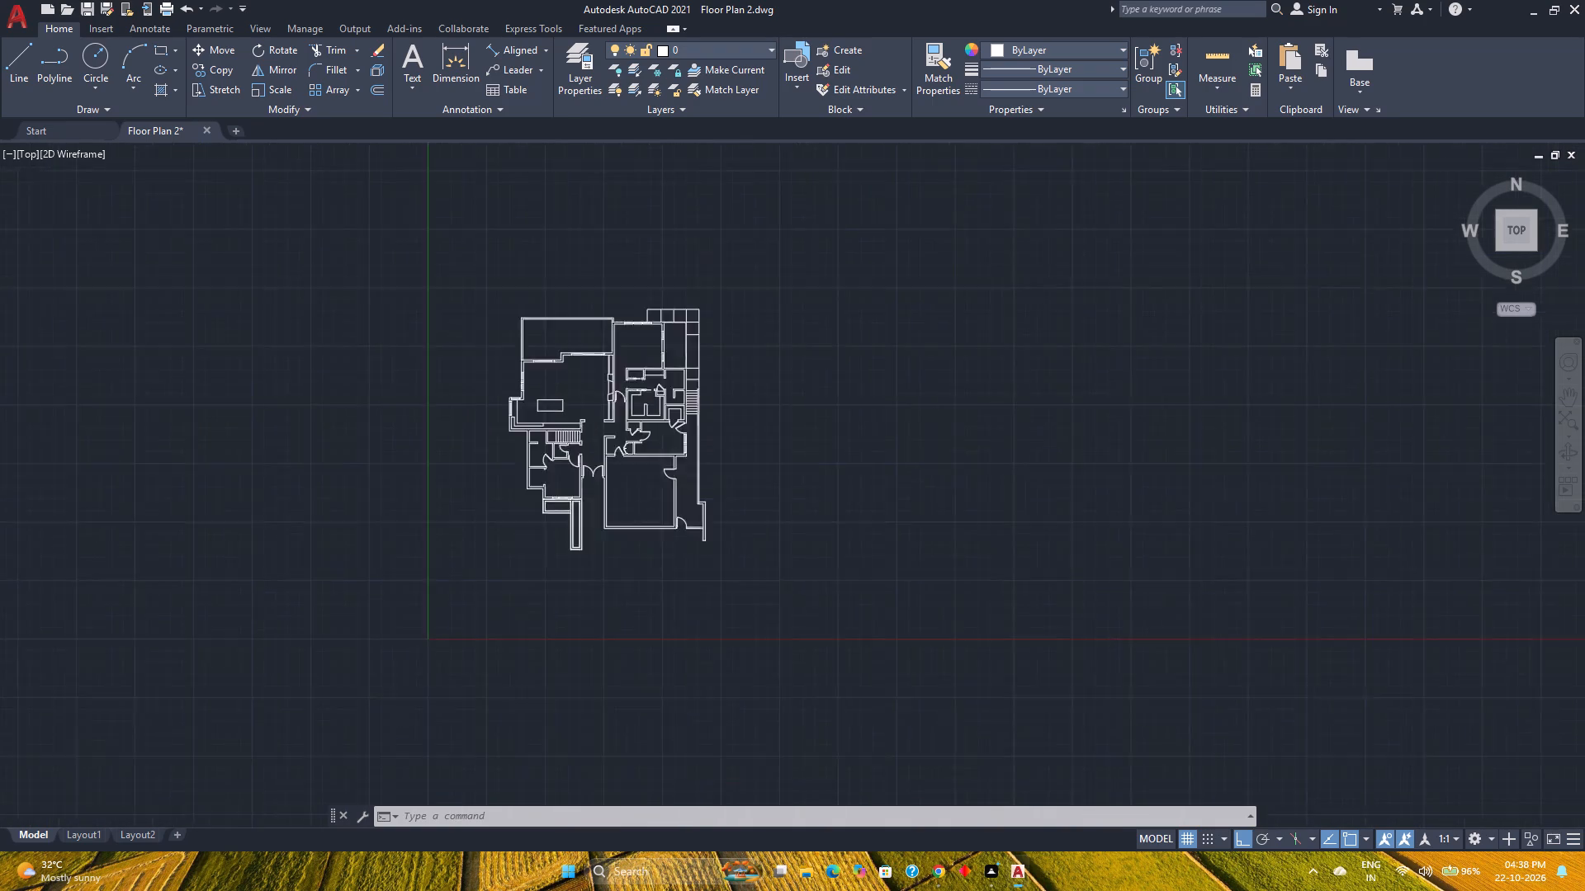
{"action": "scroll", "coordinate": [574, 403], "scroll_direction": "up", "scroll_amount": 2}
{"action": "middle_click_drag", "start_coordinate": [575, 405], "coordinate": [528, 486]}
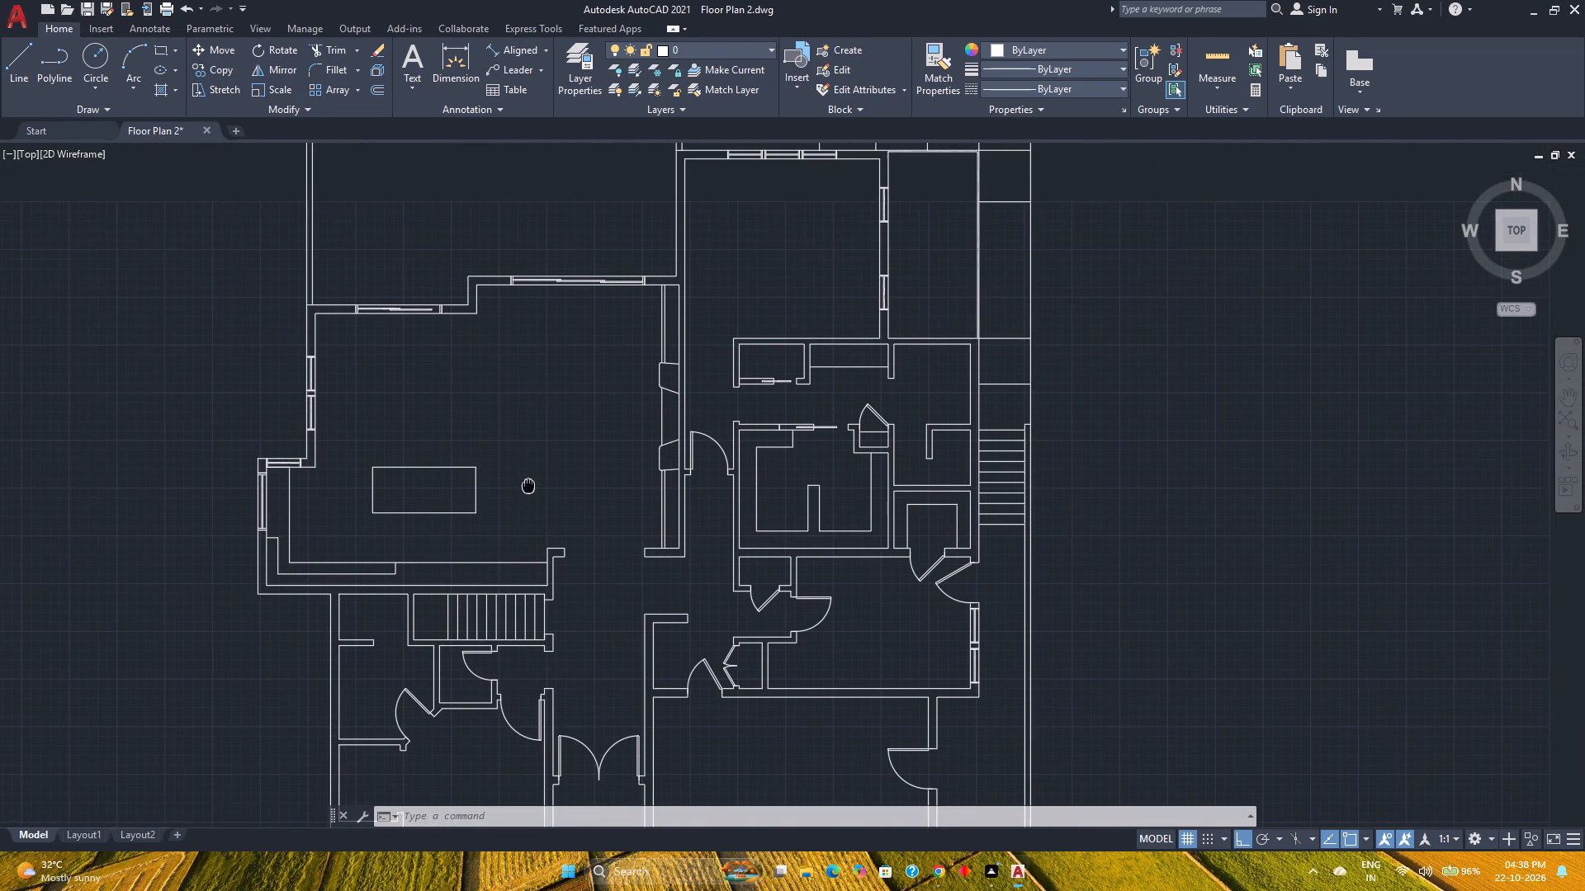
{"action": "middle_click_drag", "start_coordinate": [528, 486], "coordinate": [528, 488]}
Draw a vertical line from the inner corner of the large room's stepped upper wall down to the lower counter's edge line.
{"action": "left_click", "coordinate": [26, 90]}
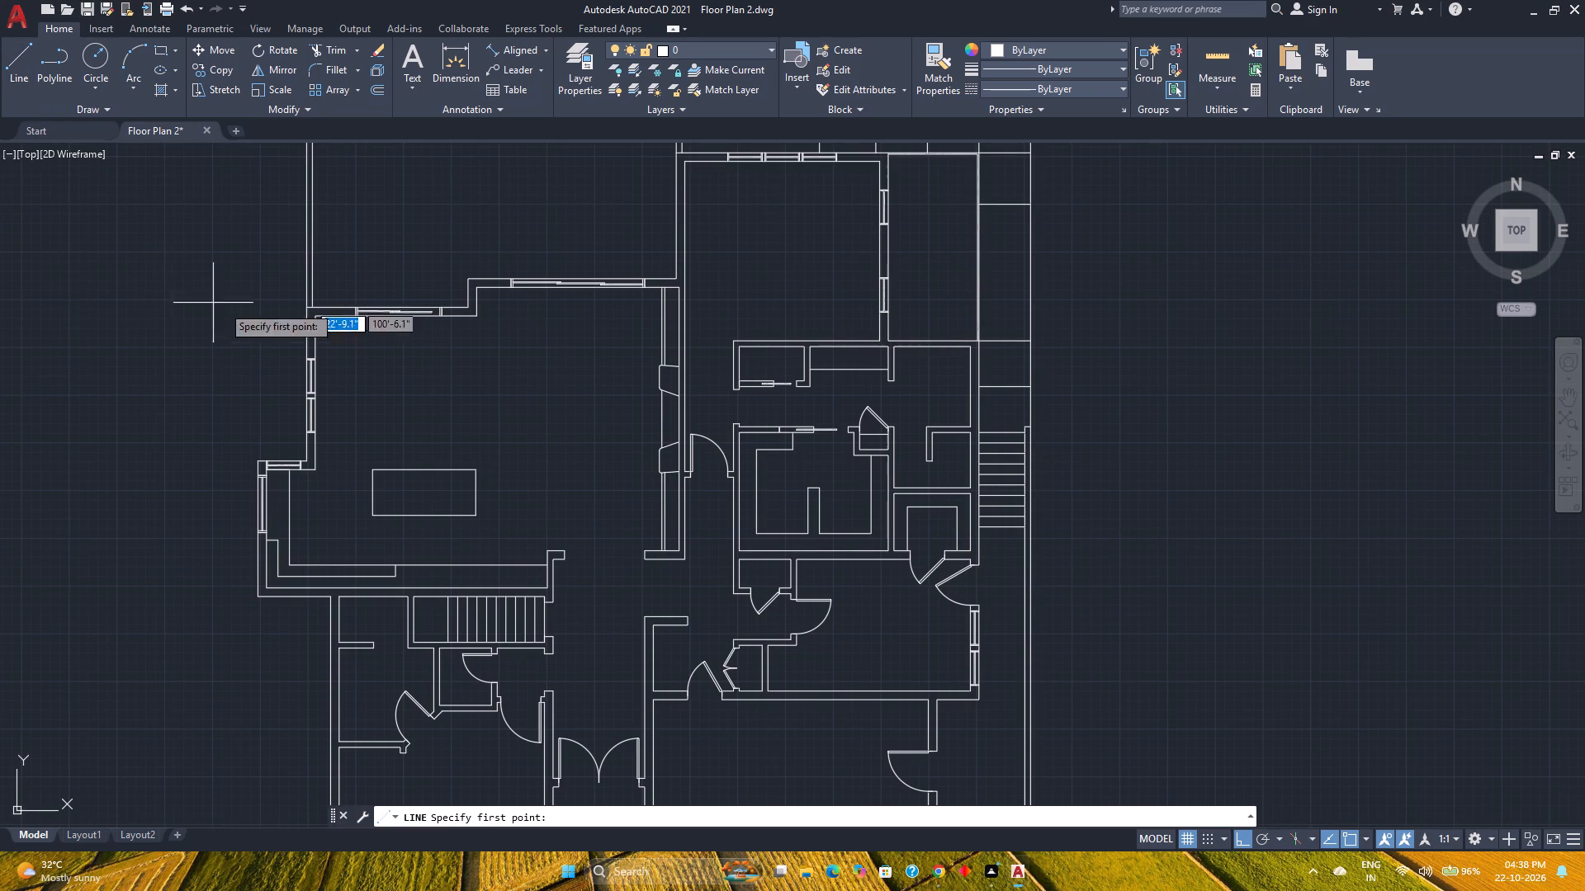
{"action": "left_click", "coordinate": [472, 319]}
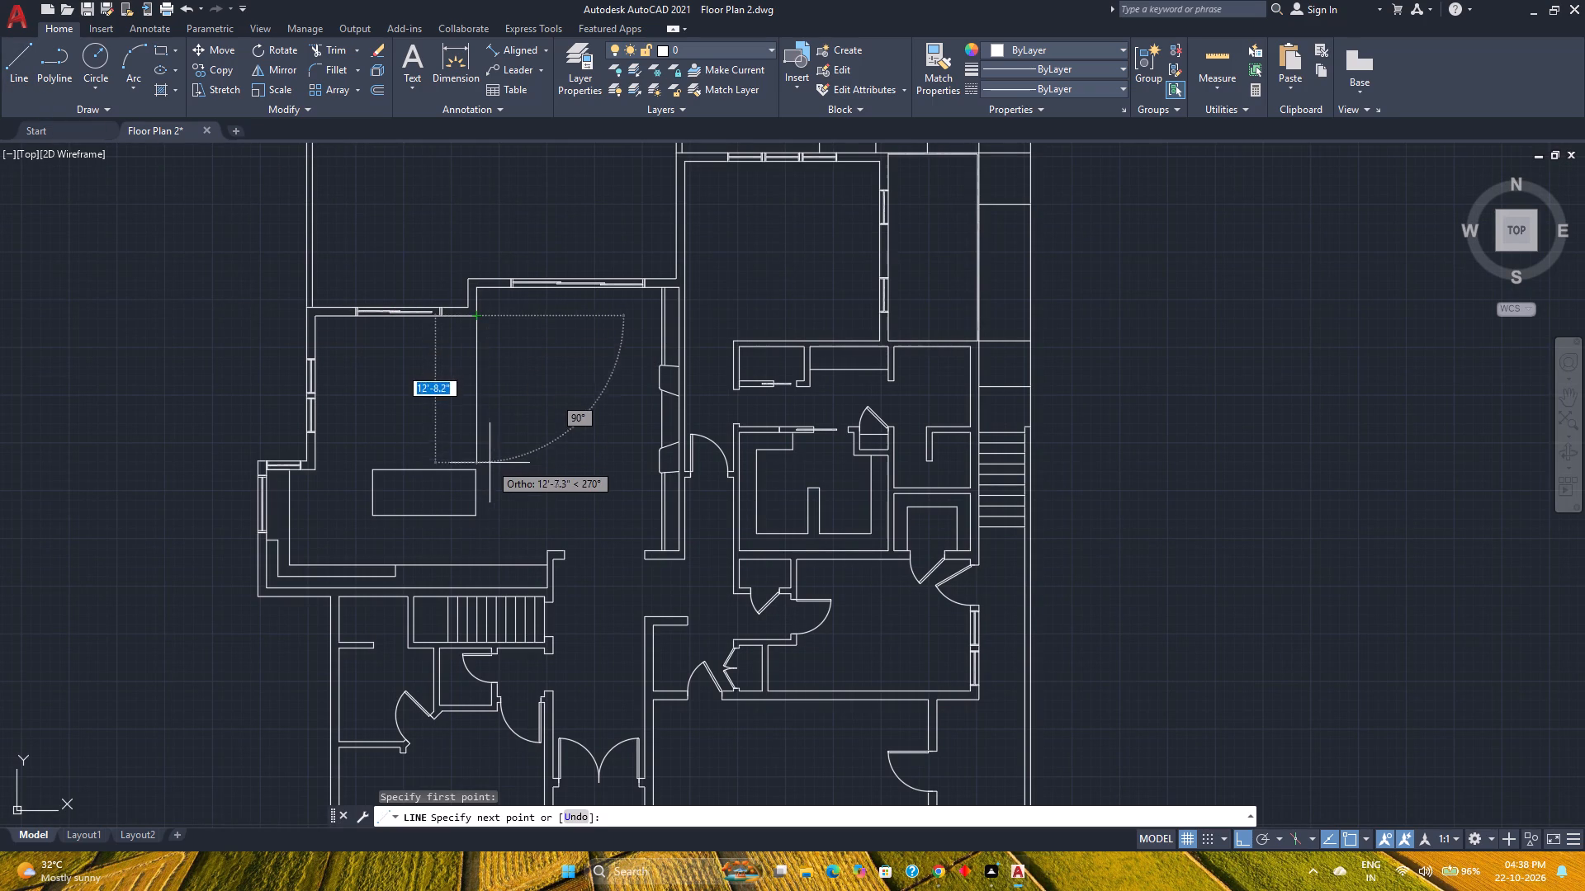
{"action": "scroll", "coordinate": [484, 478], "scroll_direction": "up", "scroll_amount": 3}
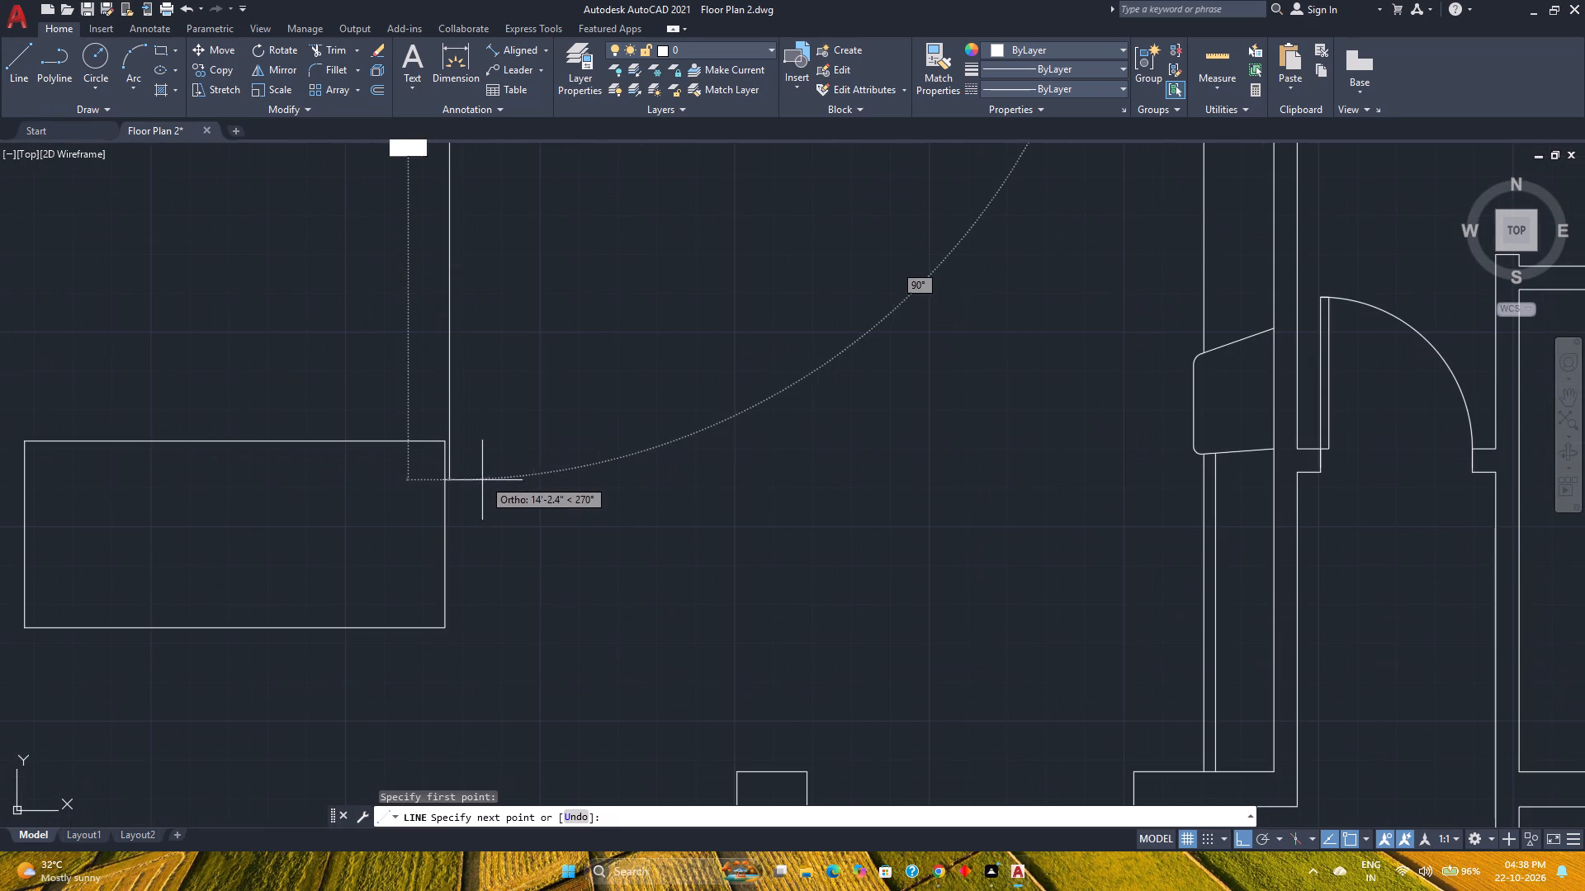
{"action": "middle_click_drag", "start_coordinate": [458, 551], "coordinate": [454, 404]}
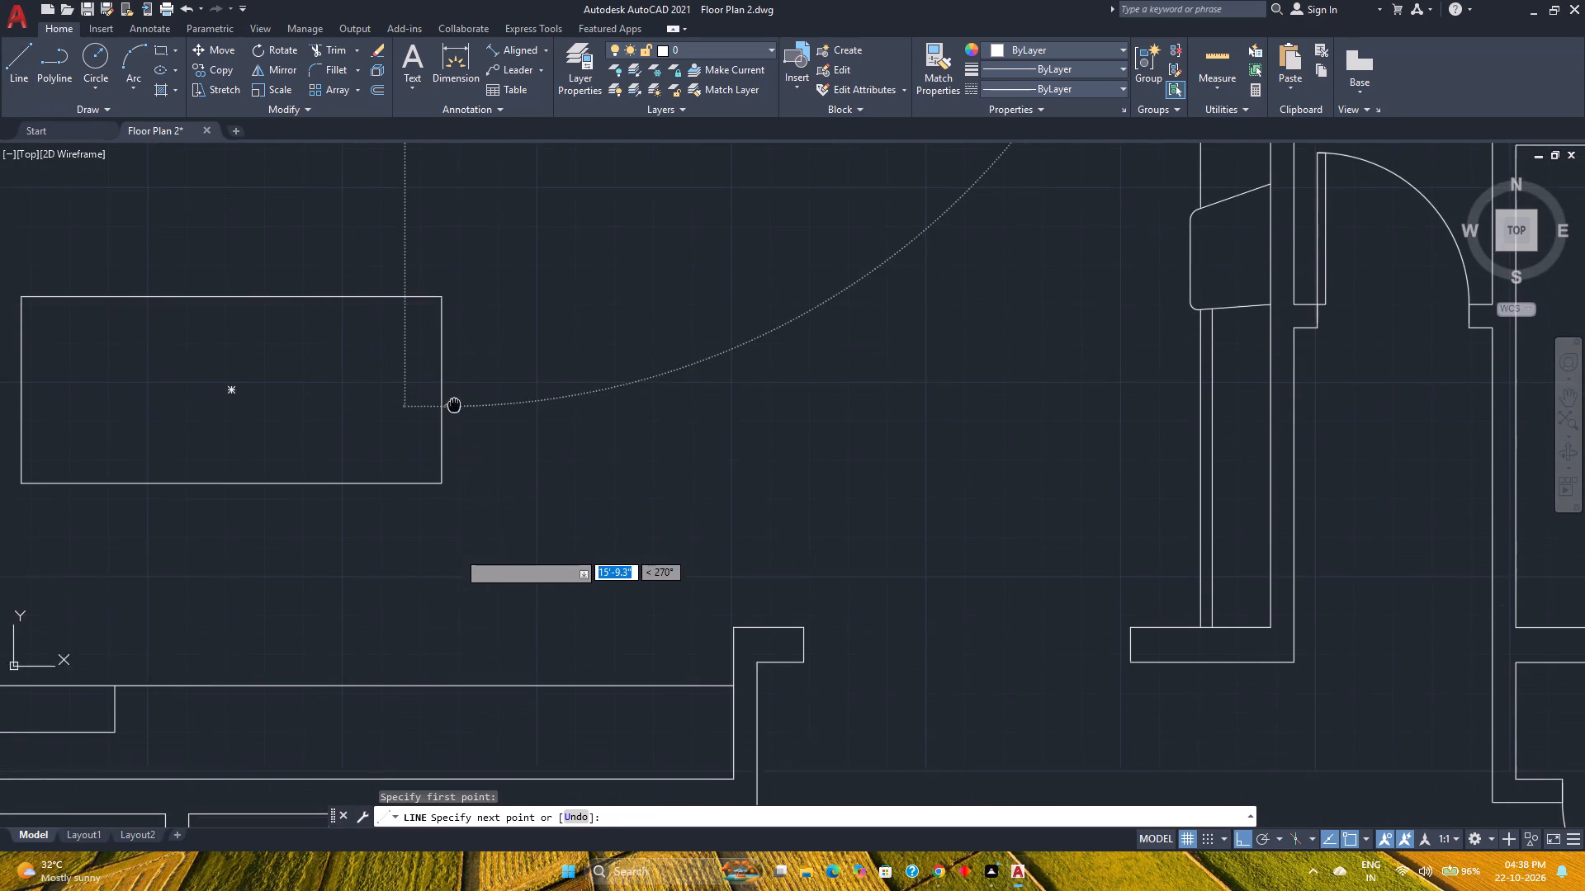
{"action": "middle_click_drag", "start_coordinate": [454, 404], "coordinate": [454, 403]}
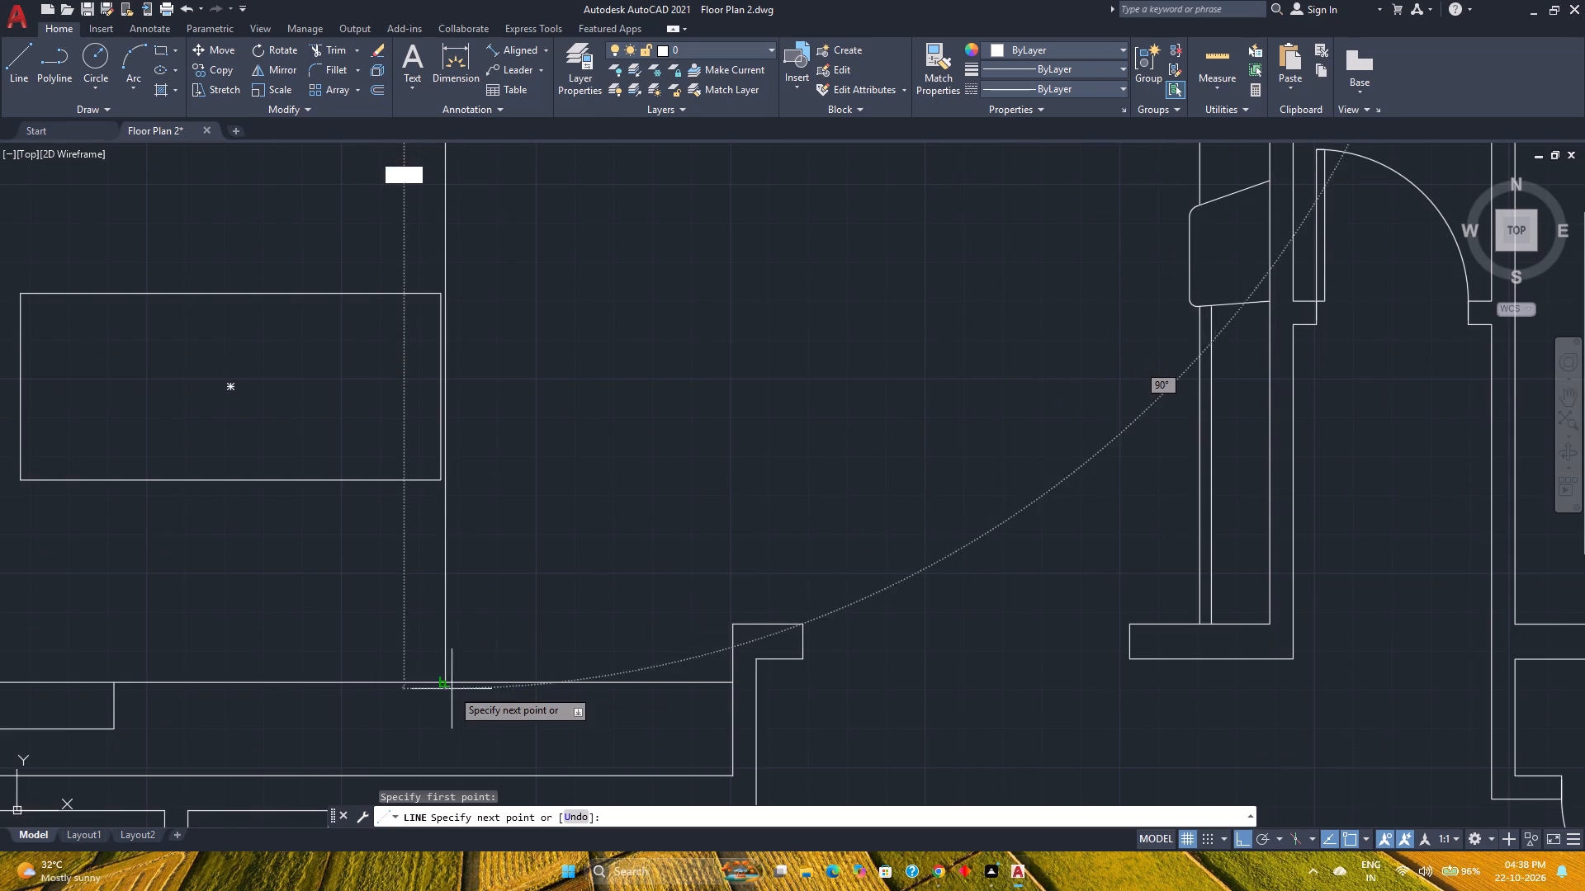
{"action": "left_click", "coordinate": [444, 681]}
{"action": "key", "text": "Escape"}
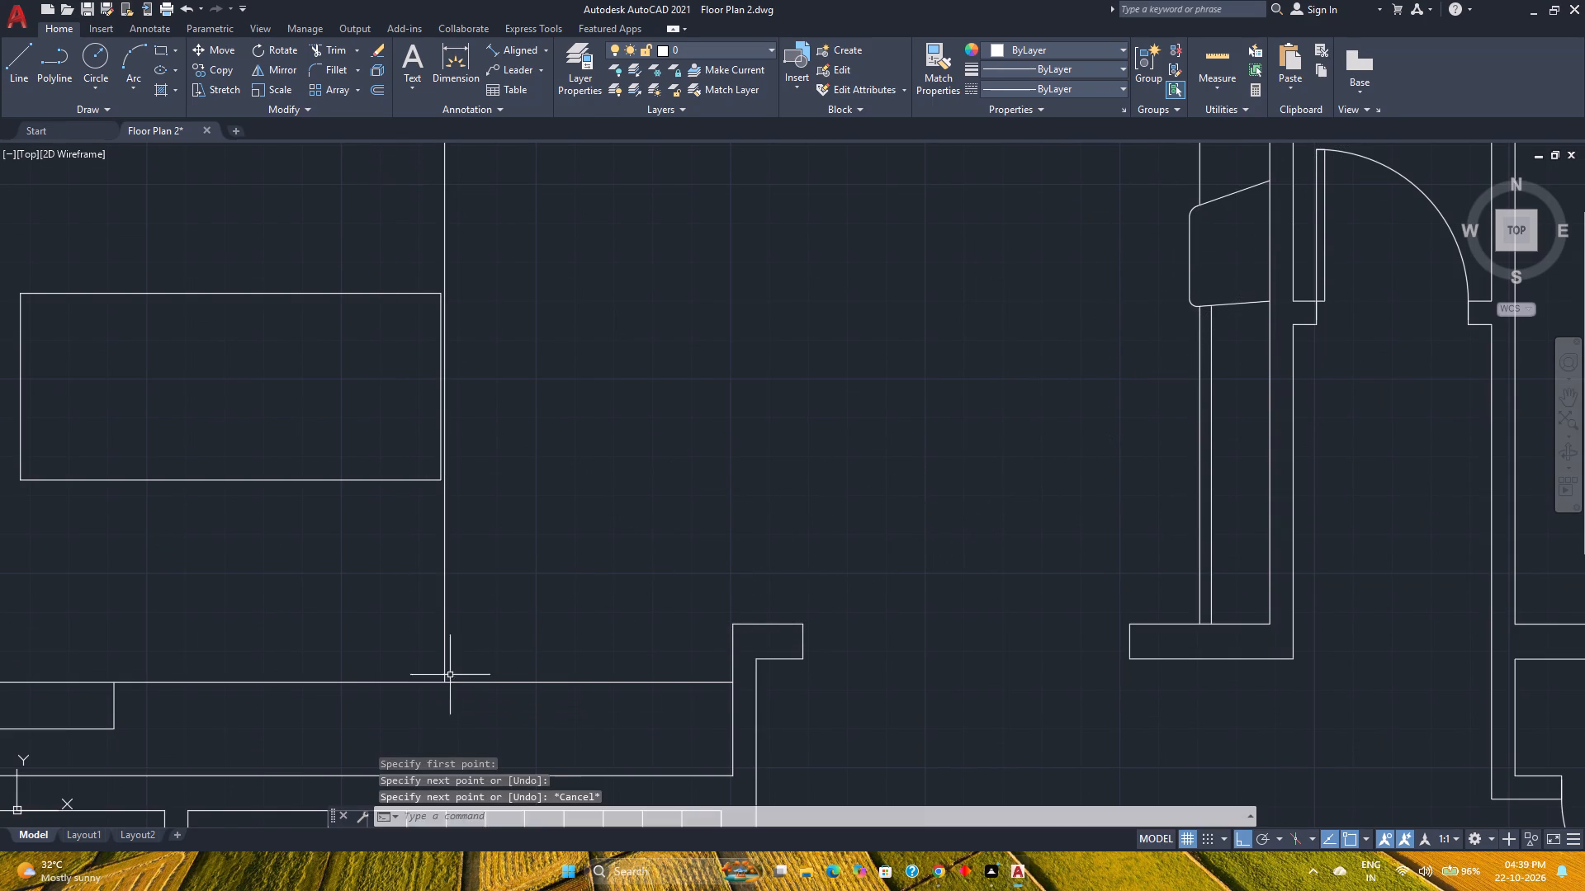
Load the ACAD_ISO03W100 dashed linetype into the drawing from the acadiso.lin file.
{"action": "left_click", "coordinate": [475, 643]}
{"action": "left_click", "coordinate": [383, 628]}
{"action": "scroll", "coordinate": [413, 617], "scroll_direction": "down", "scroll_amount": 3}
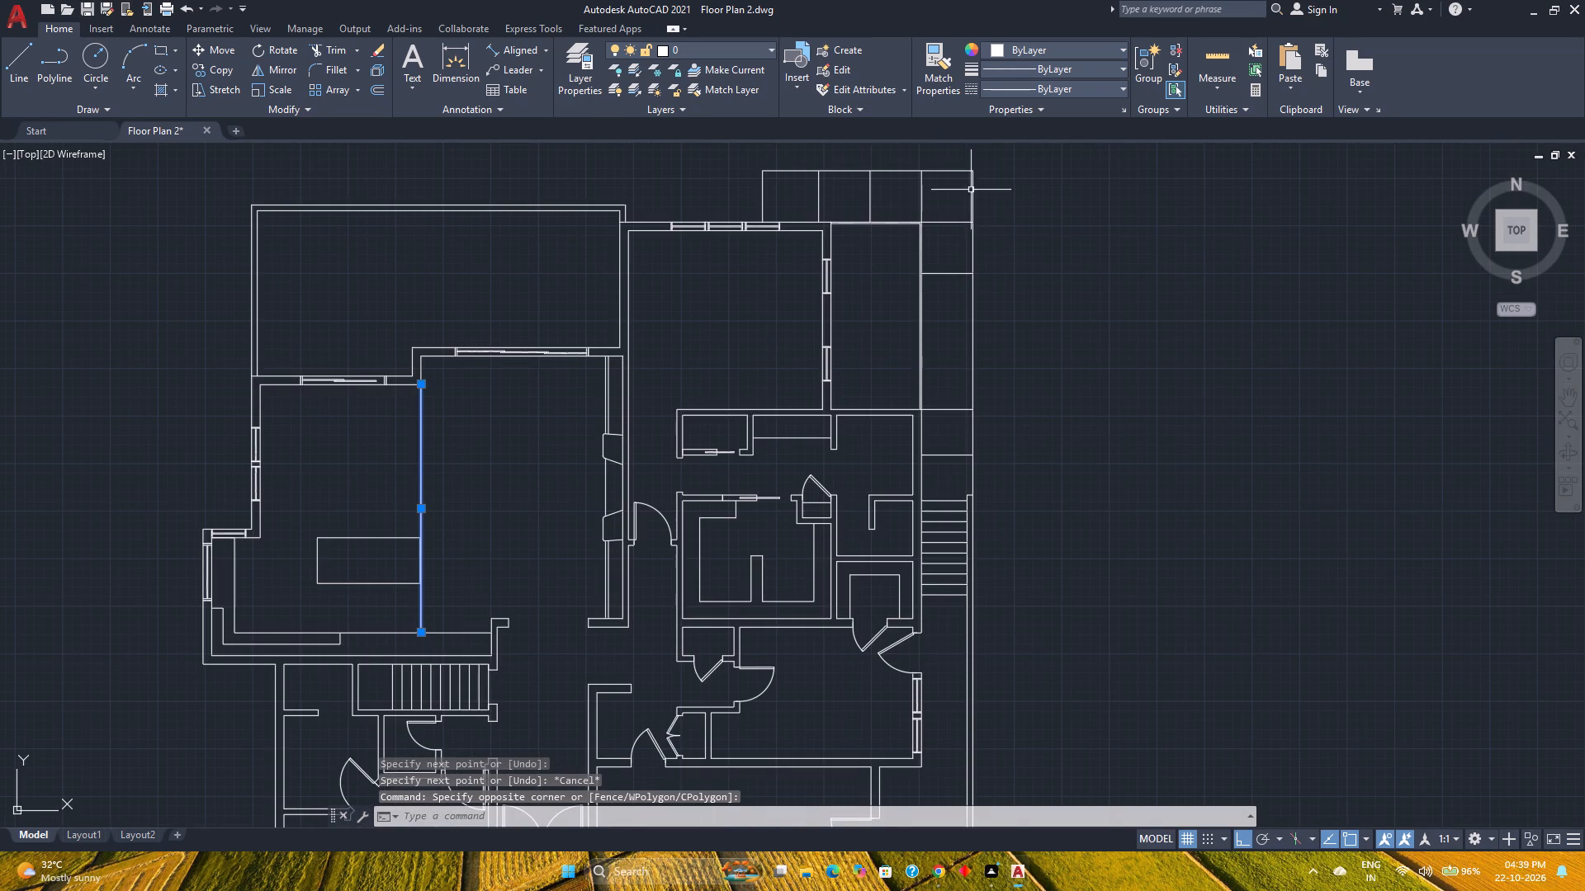
{"action": "left_click", "coordinate": [1041, 95]}
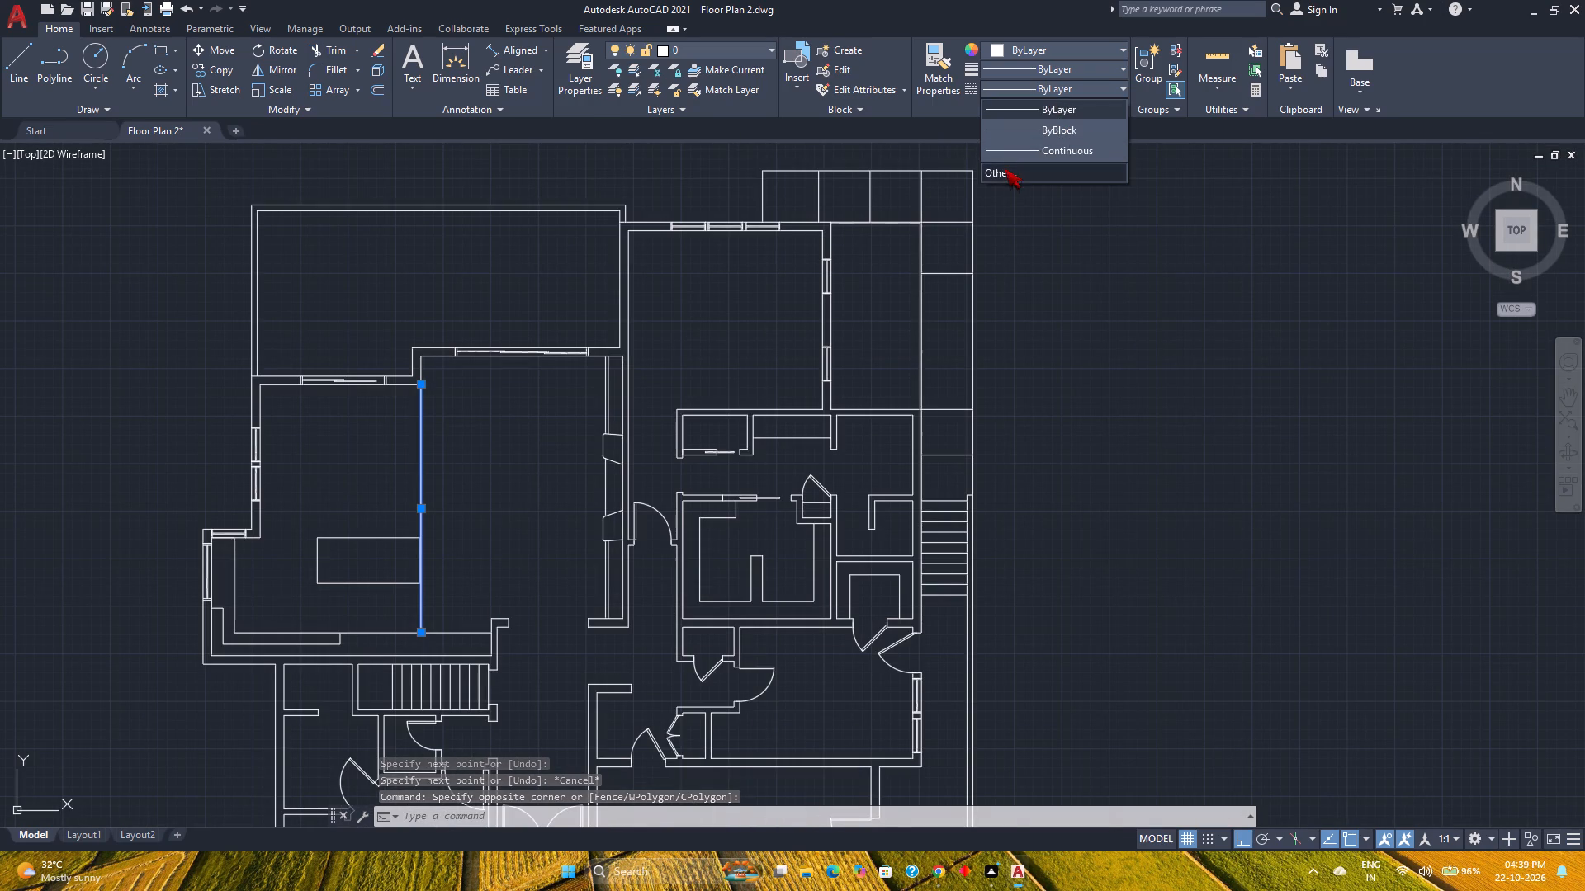
{"action": "left_click", "coordinate": [1005, 168]}
{"action": "left_click", "coordinate": [797, 212]}
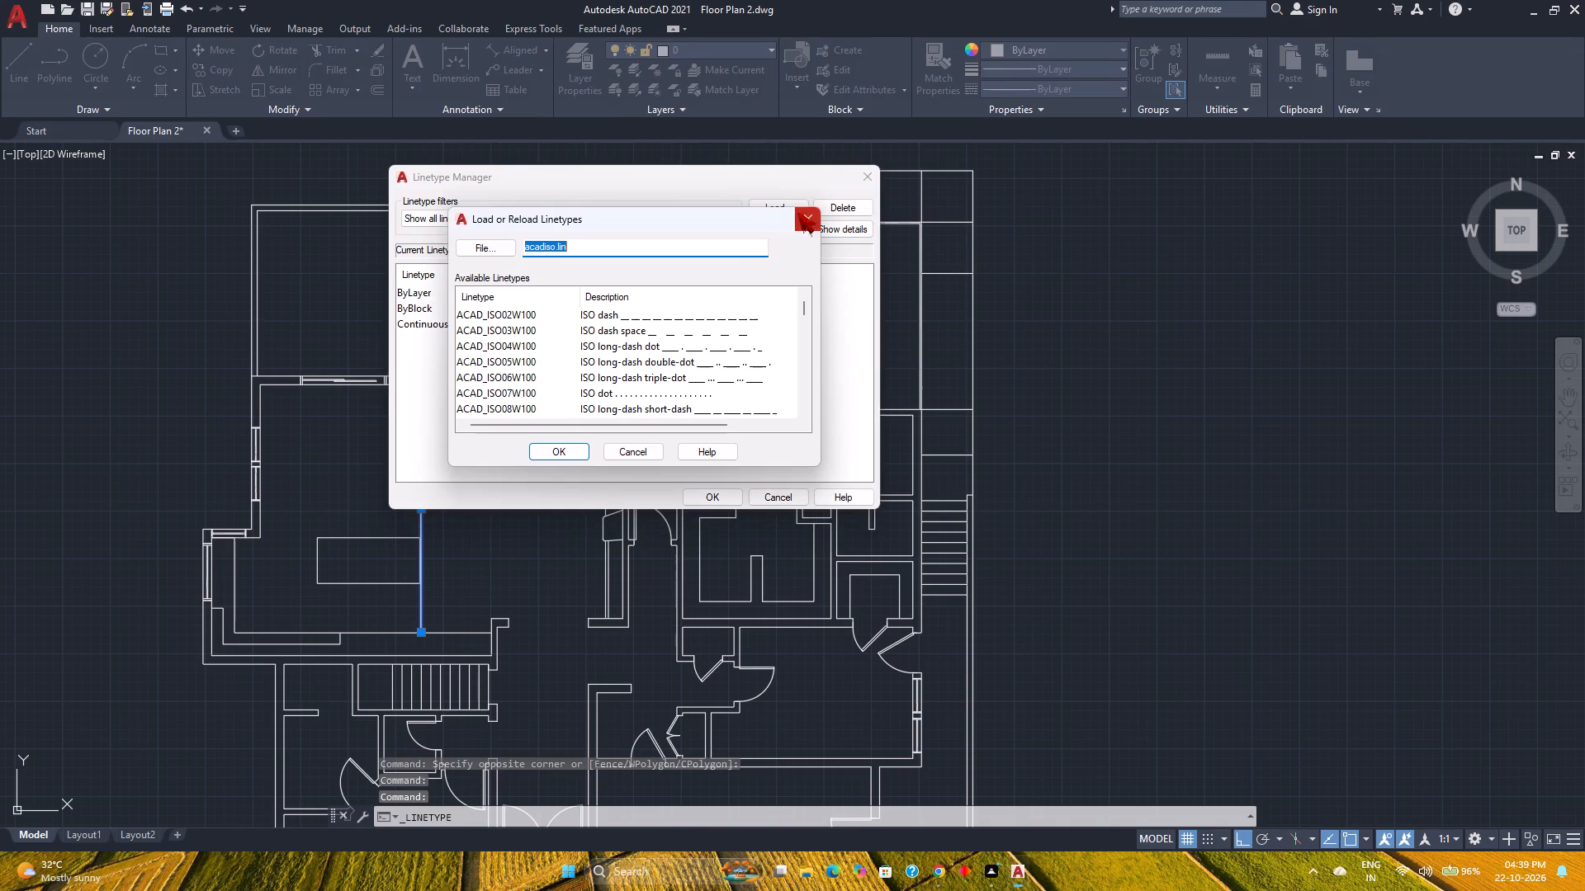
{"action": "left_click", "coordinate": [705, 332]}
{"action": "left_click", "coordinate": [559, 457]}
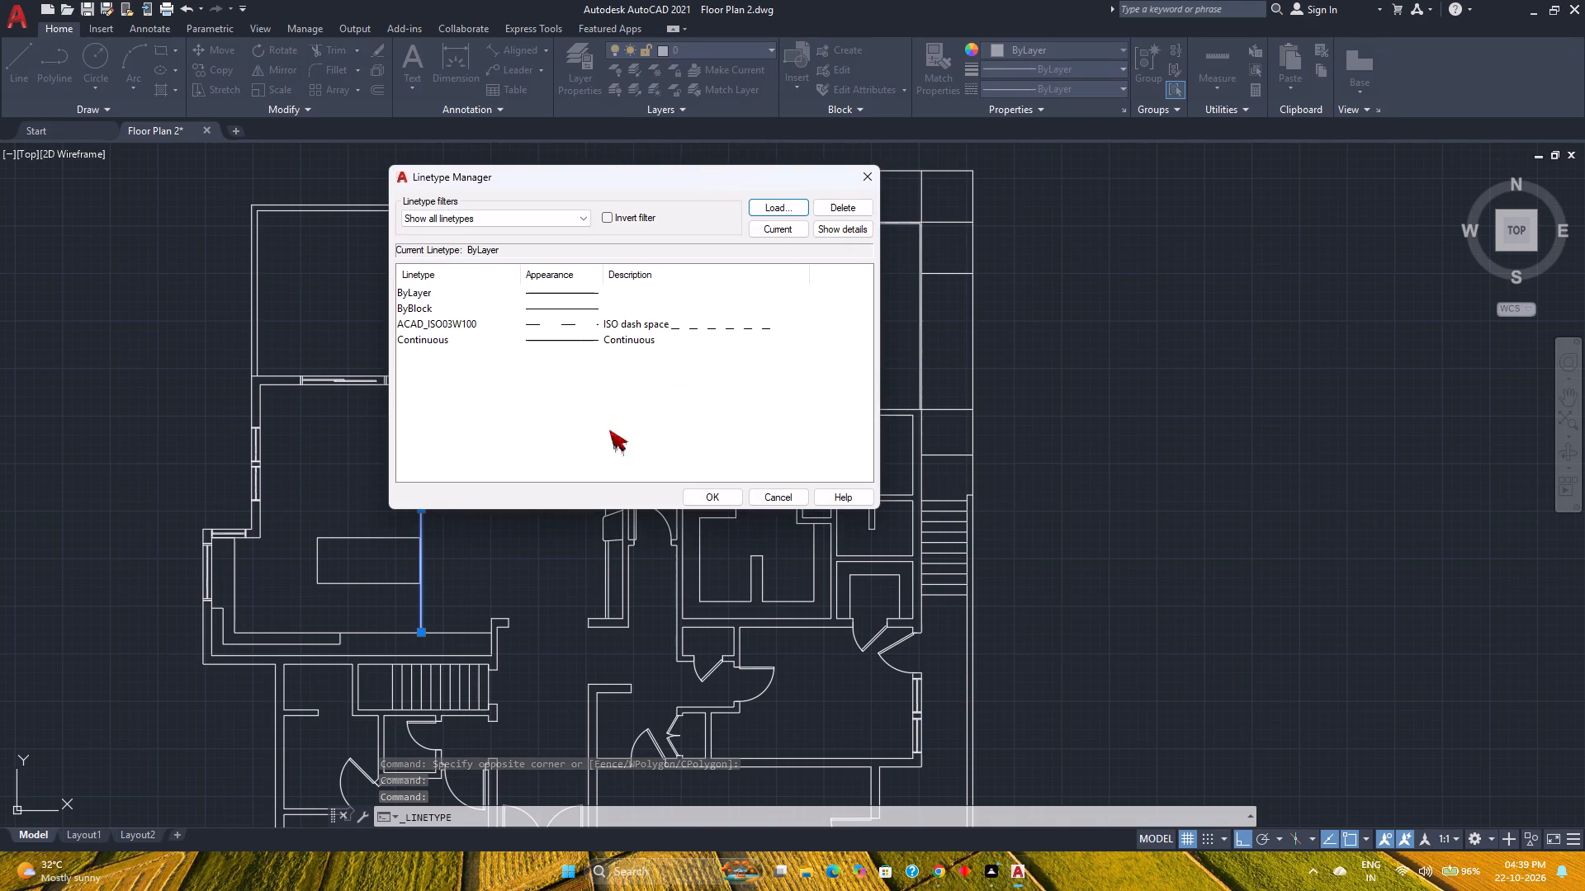
{"action": "left_click", "coordinate": [712, 496]}
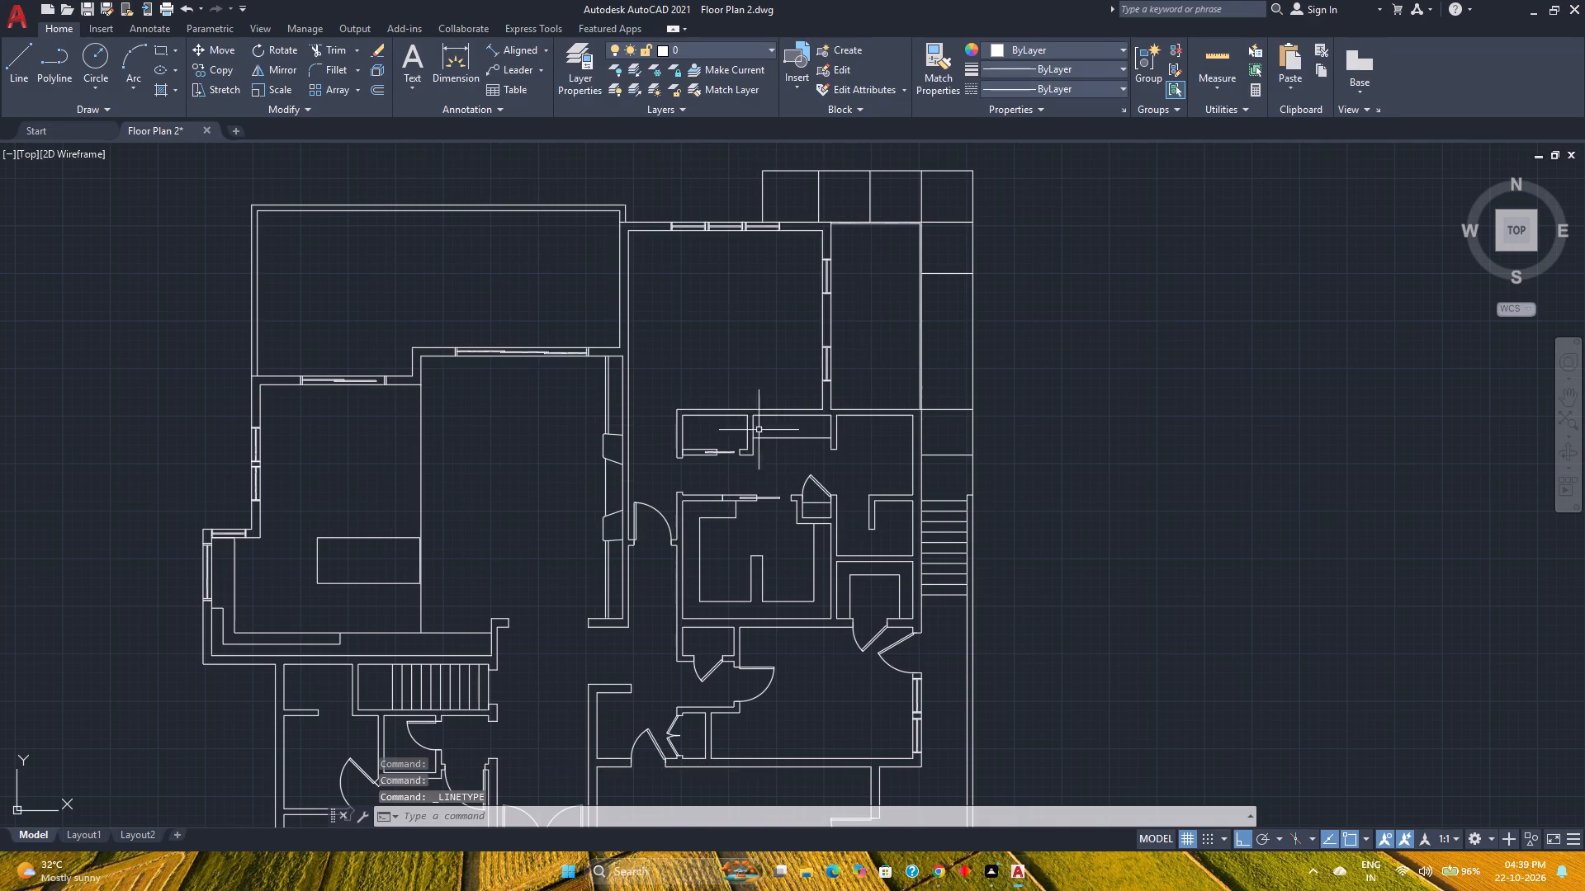
Assign the ACAD_ISO03W100 linetype to the vertical line beside the island in the large room.
{"action": "left_click", "coordinate": [516, 449]}
{"action": "left_click", "coordinate": [403, 456]}
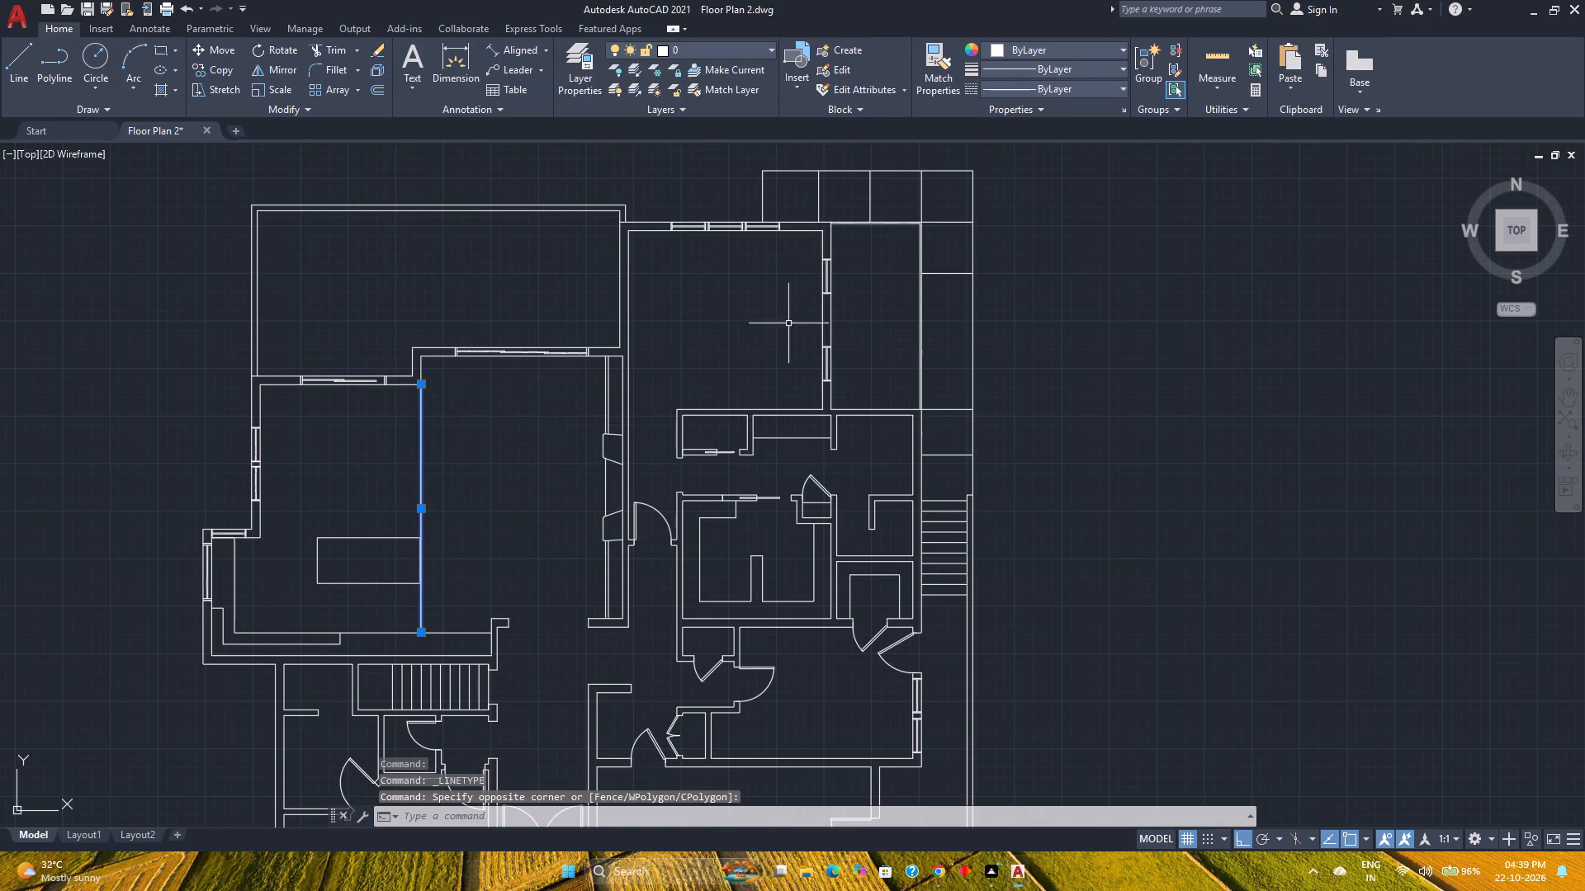
{"action": "left_click", "coordinate": [1044, 87]}
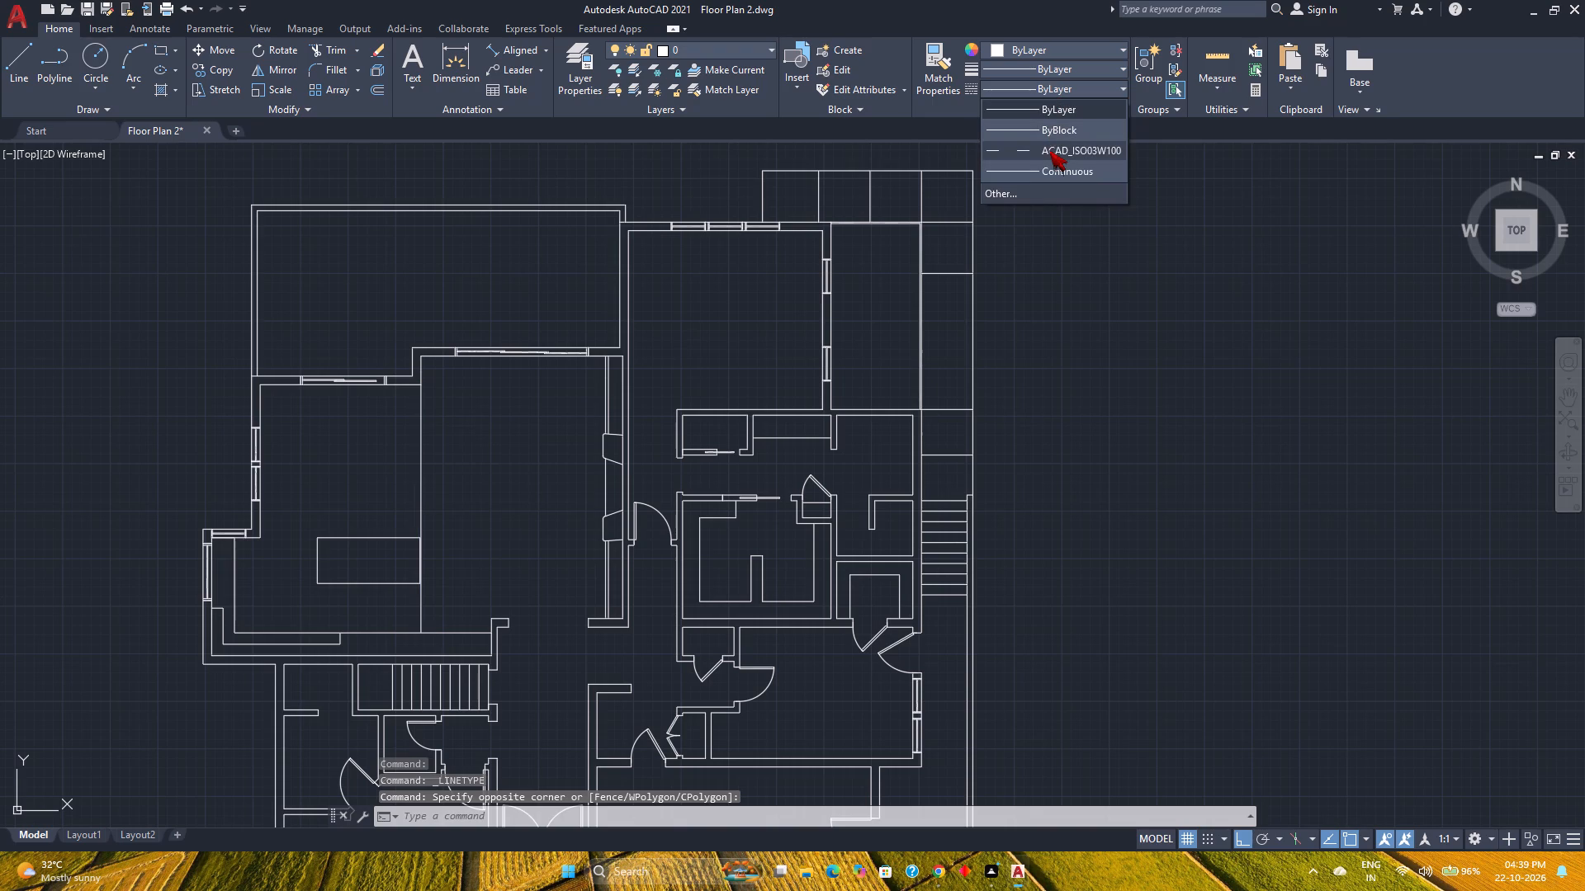
{"action": "left_click", "coordinate": [1049, 150]}
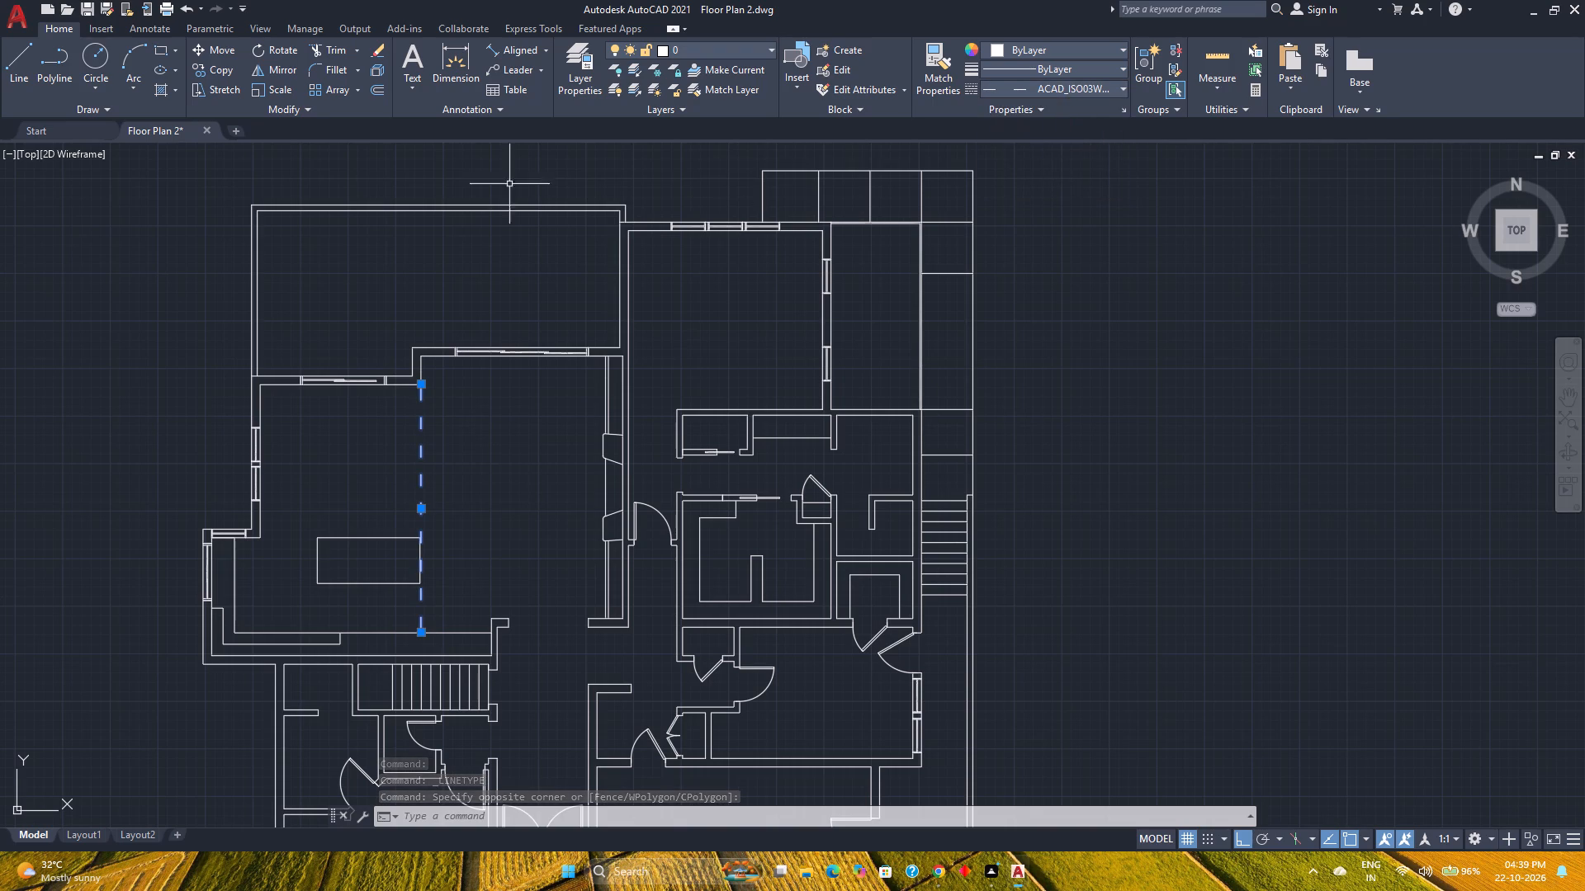
Set the linetype scale of the dashed vertical line beside the island to 0.5.
{"action": "key", "text": "ctrl+1"}
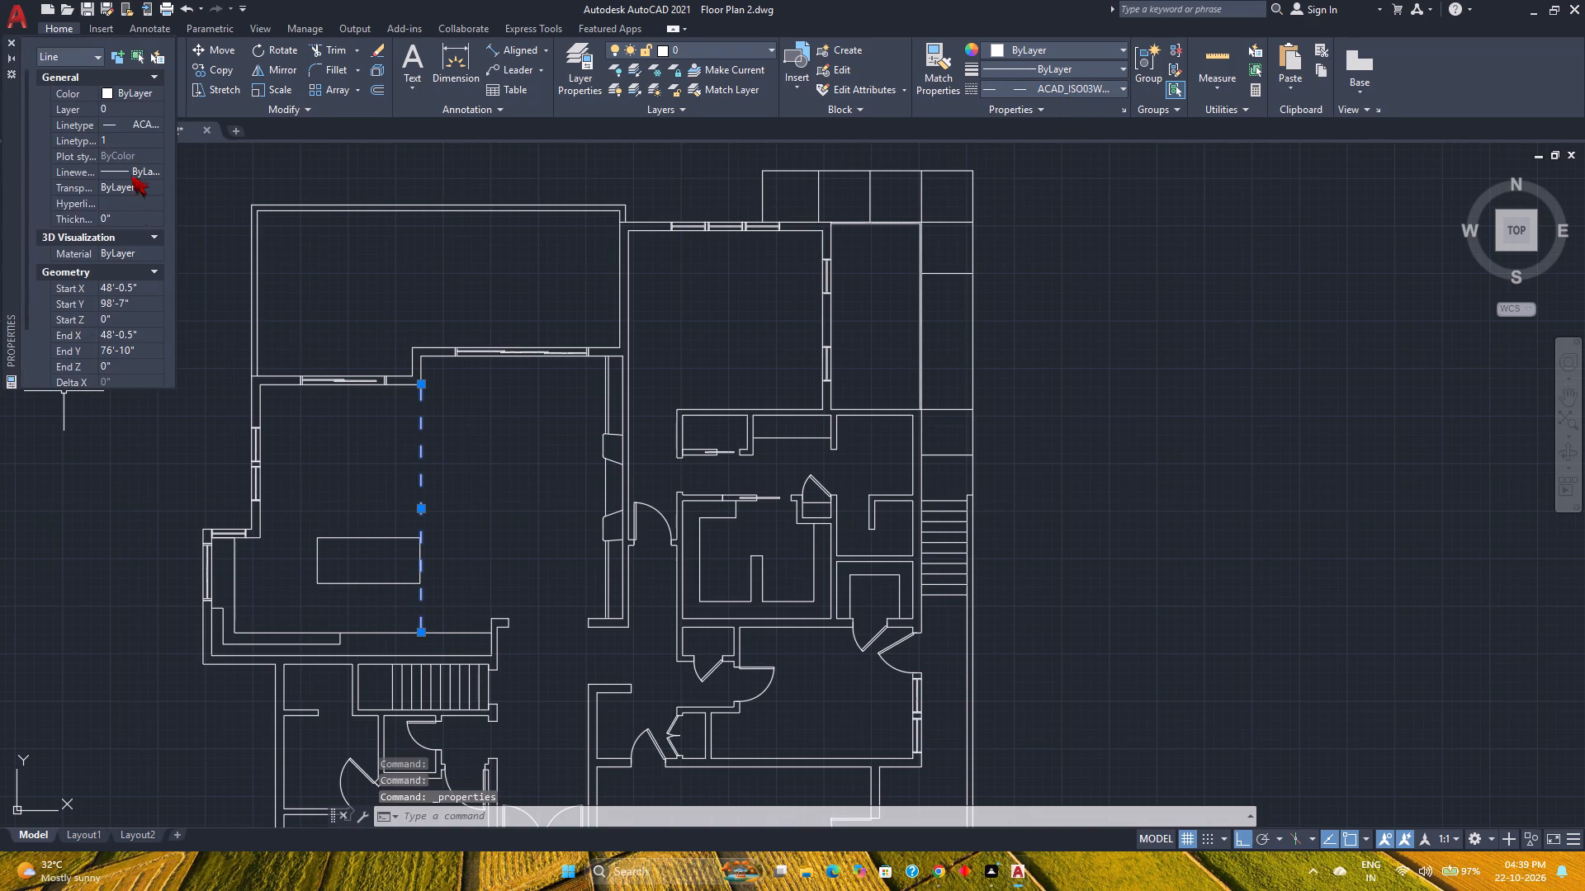
{"action": "left_click", "coordinate": [129, 137]}
{"action": "type", "text": "0.5"}
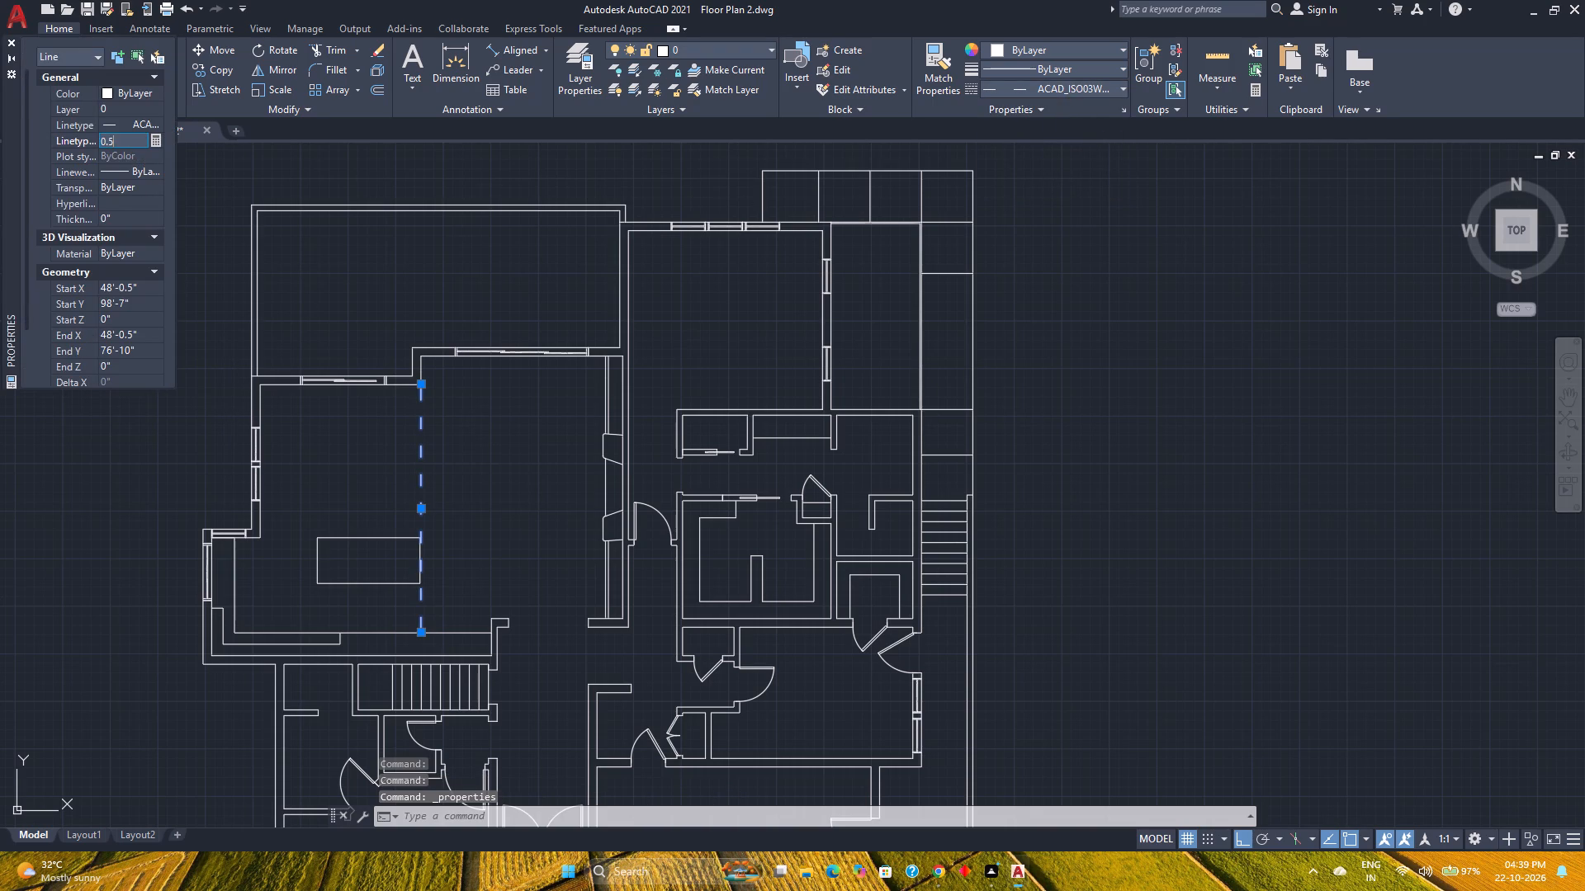
{"action": "key", "text": "Return"}
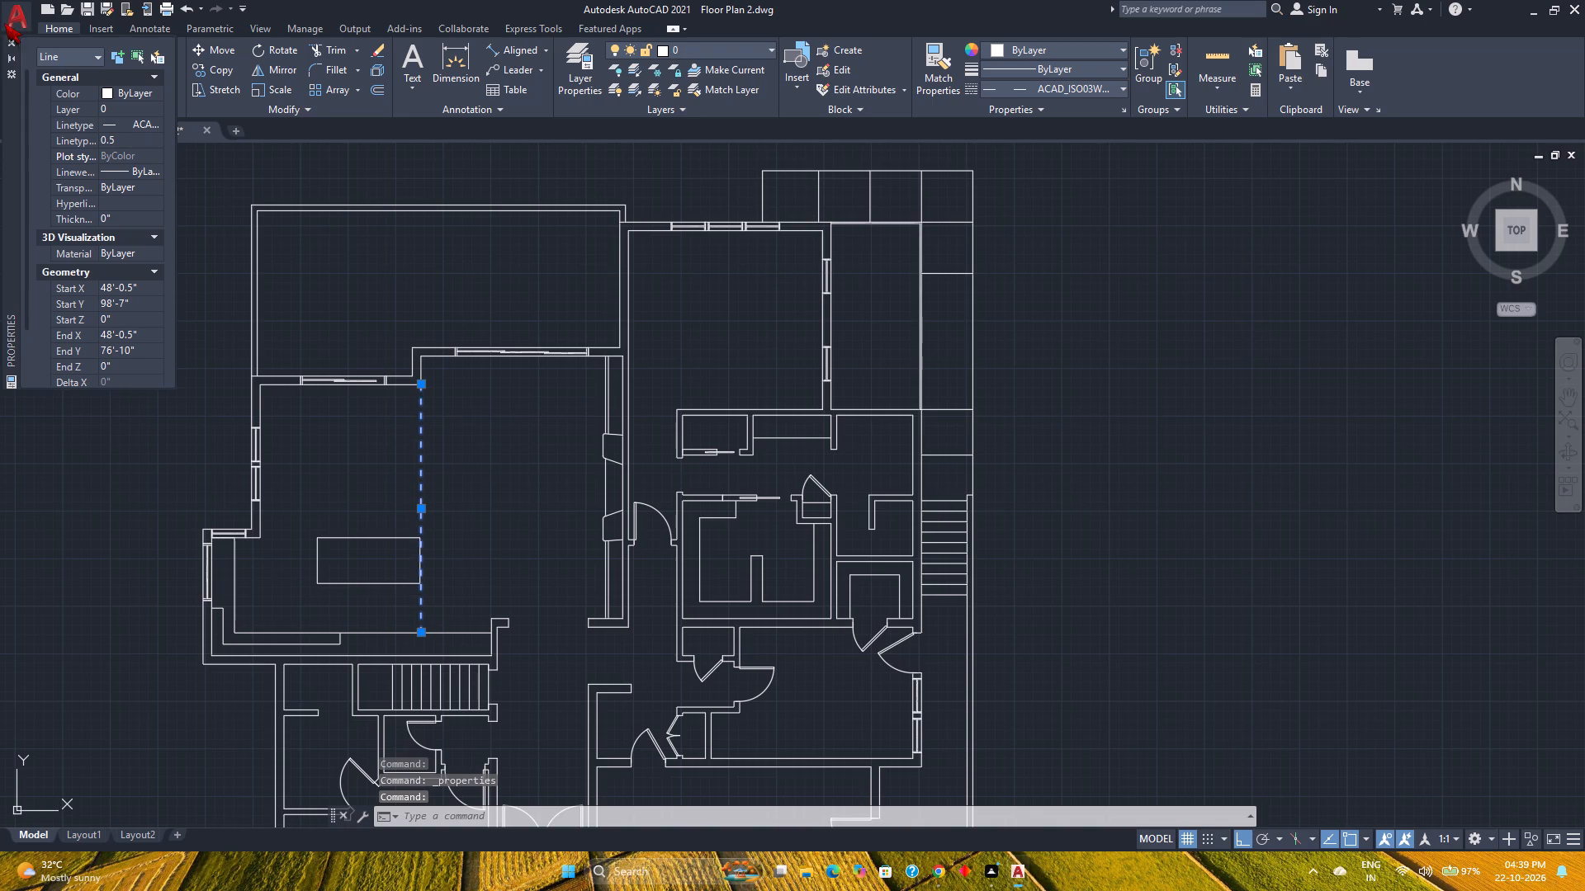
{"action": "left_click", "coordinate": [8, 41]}
{"action": "key", "text": "Escape"}
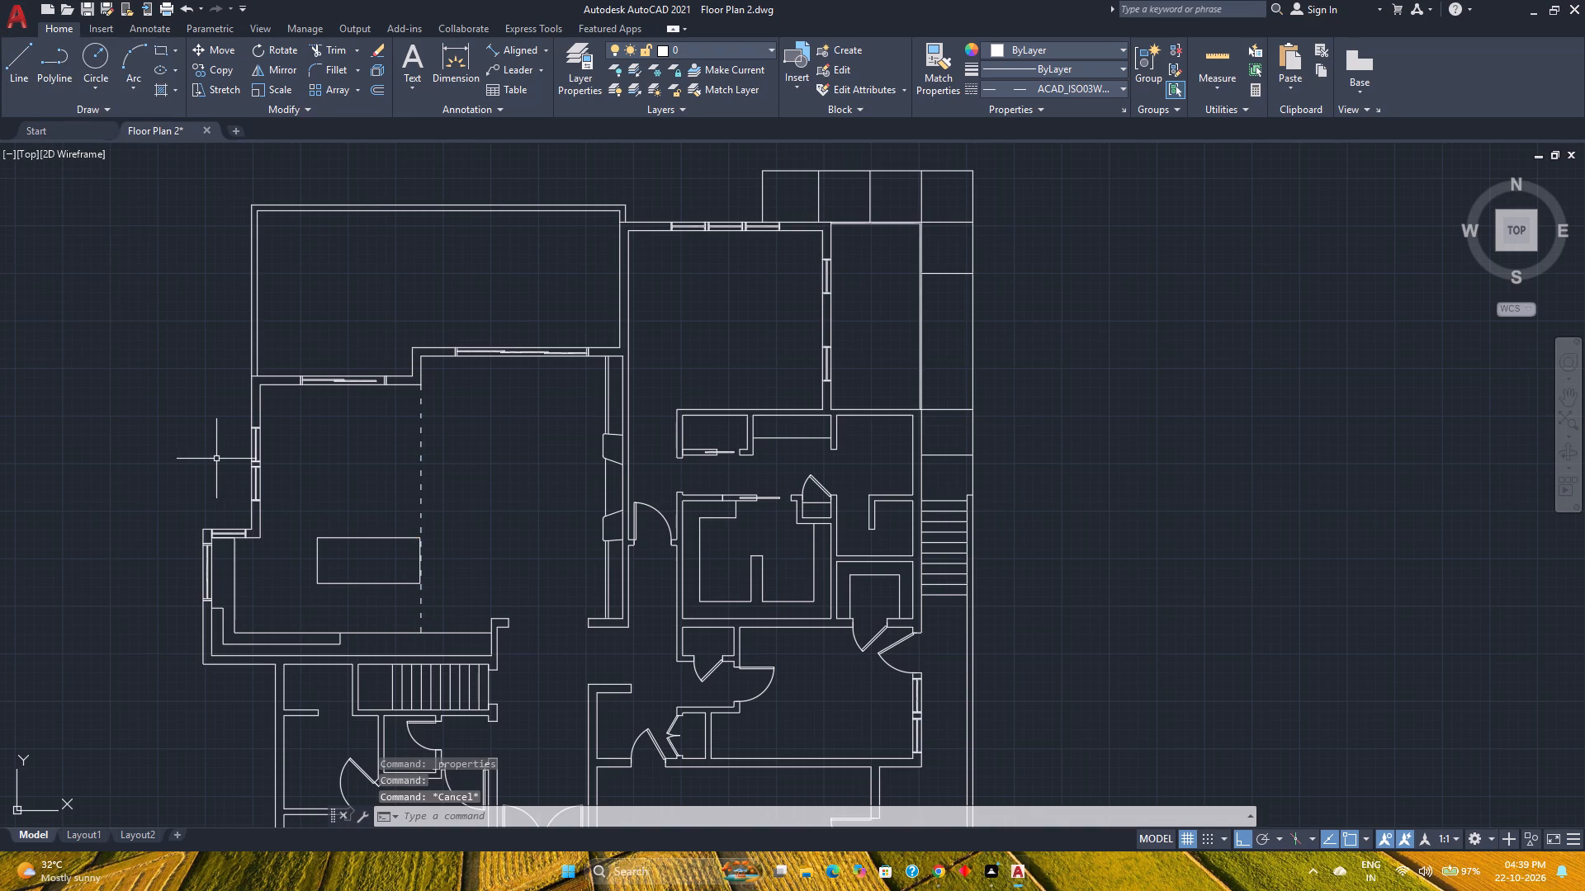
Save the Floor Plan 2 drawing.
{"action": "middle_click_drag", "start_coordinate": [443, 495], "coordinate": [496, 474]}
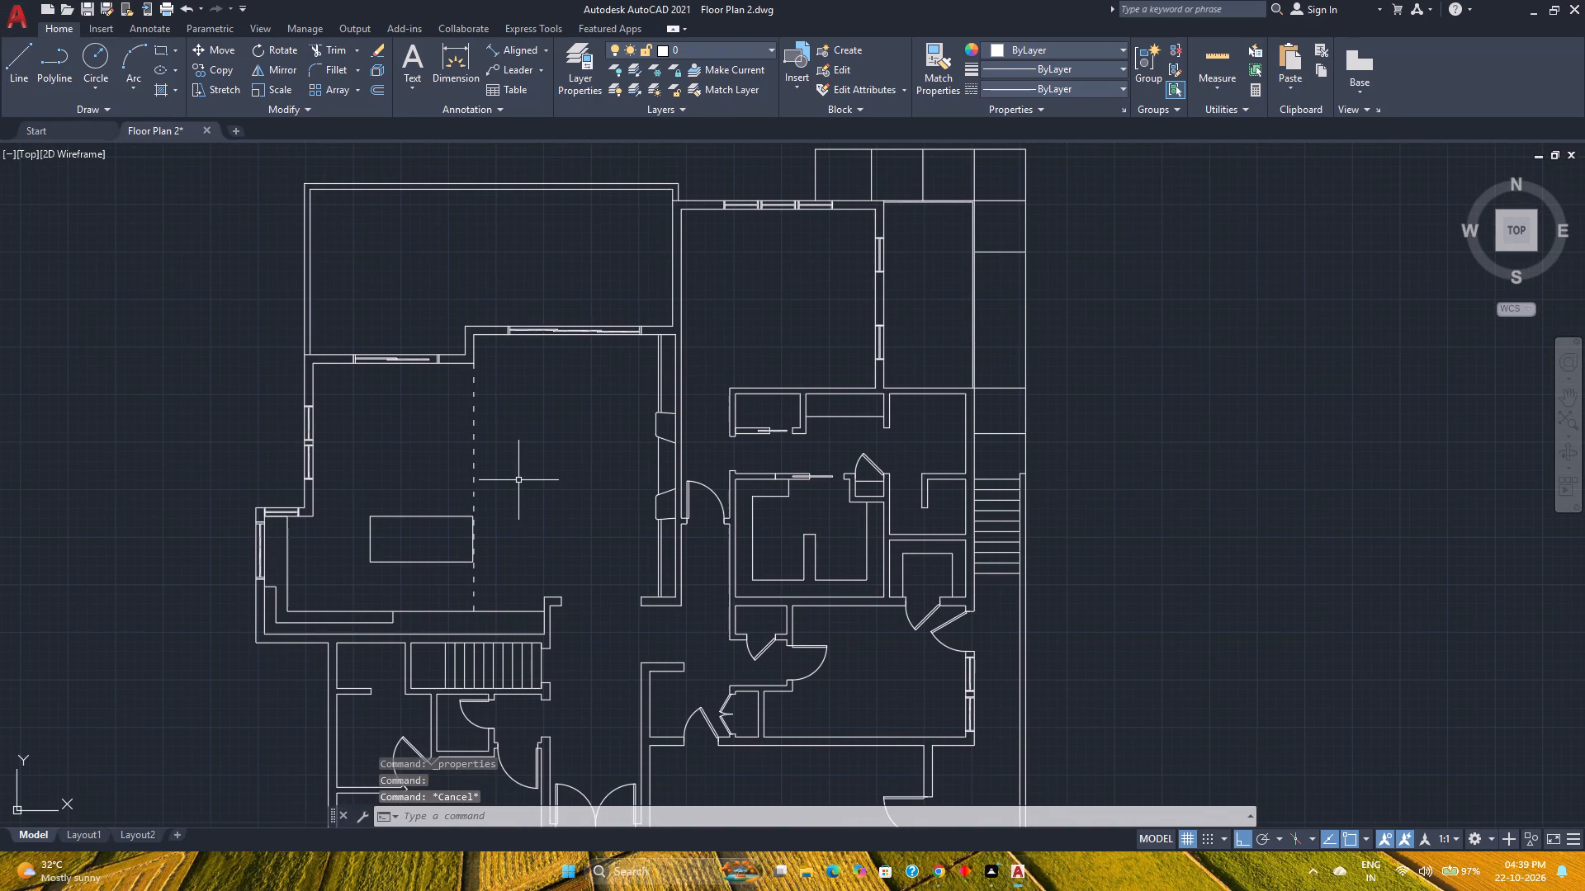
{"action": "key", "text": "ctrl+s"}
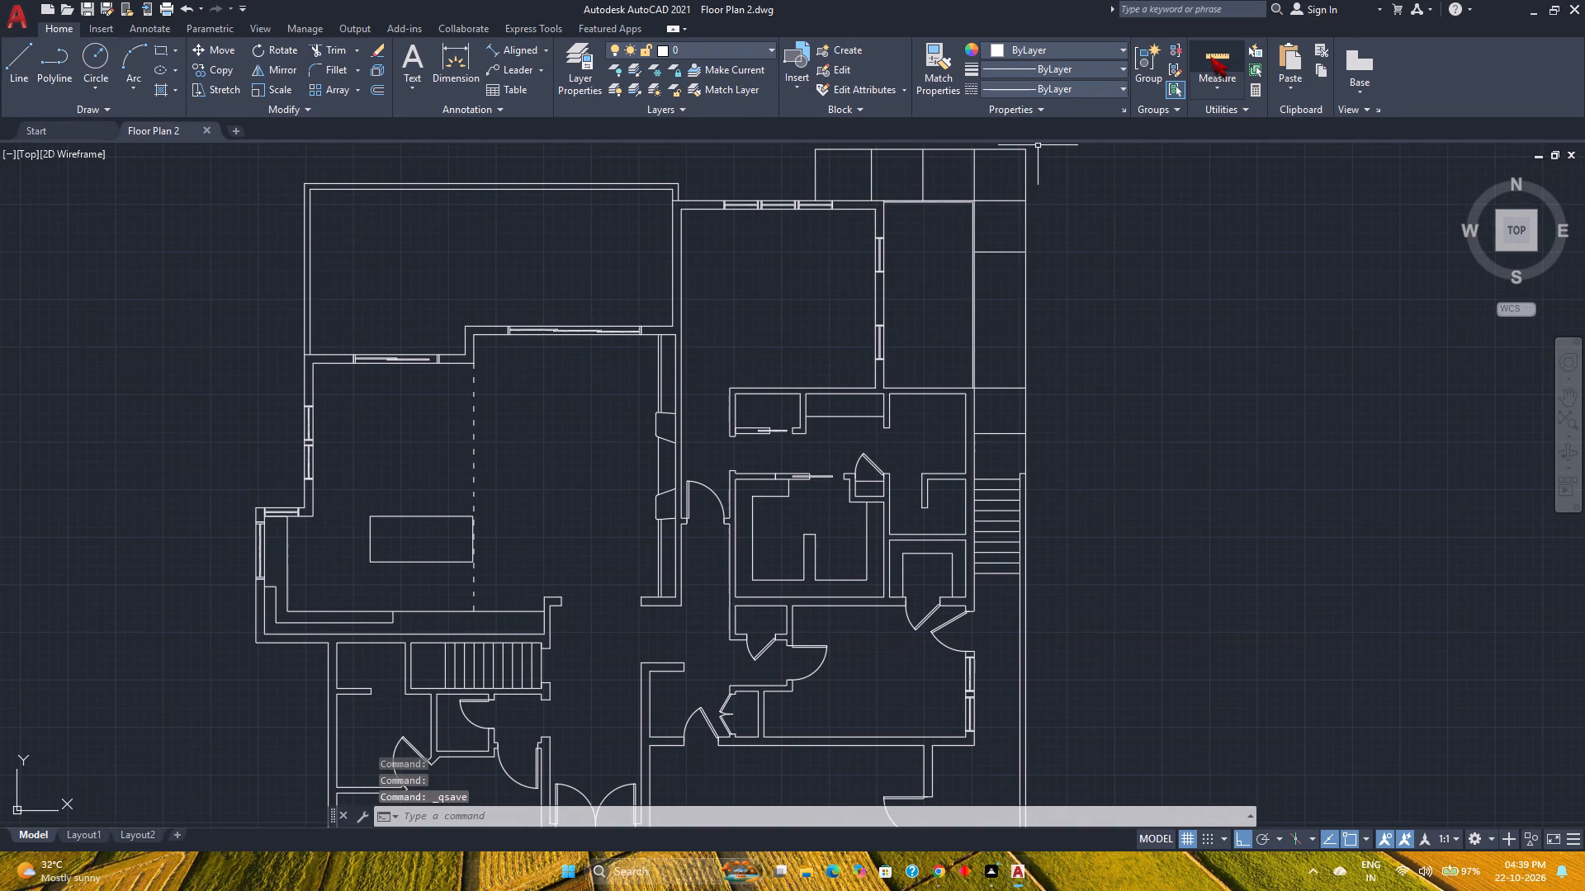
Quick-measure the width and height of the island area bounded by the dashed line.
{"action": "left_click", "coordinate": [1210, 55]}
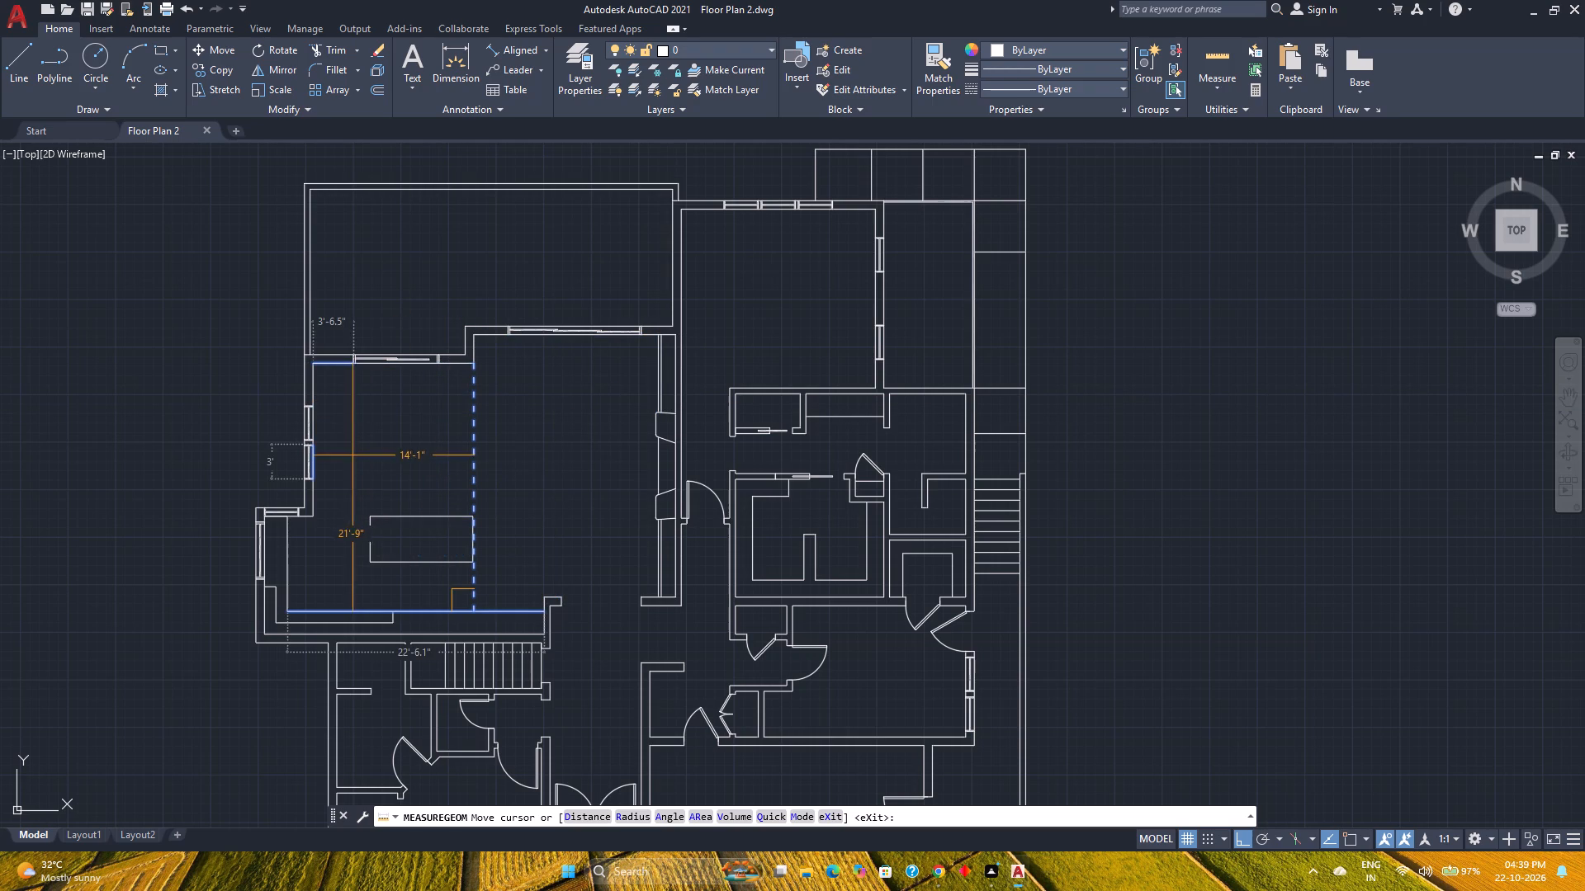
{"action": "key", "text": "Escape"}
Examine the lower half of the floor plan, including the entrance double door, the large lower room and the surrounding rooms.
{"action": "scroll", "coordinate": [390, 444], "scroll_direction": "down", "scroll_amount": 1}
{"action": "middle_click_drag", "start_coordinate": [390, 444], "coordinate": [413, 477]}
{"action": "middle_click", "coordinate": [413, 477]}
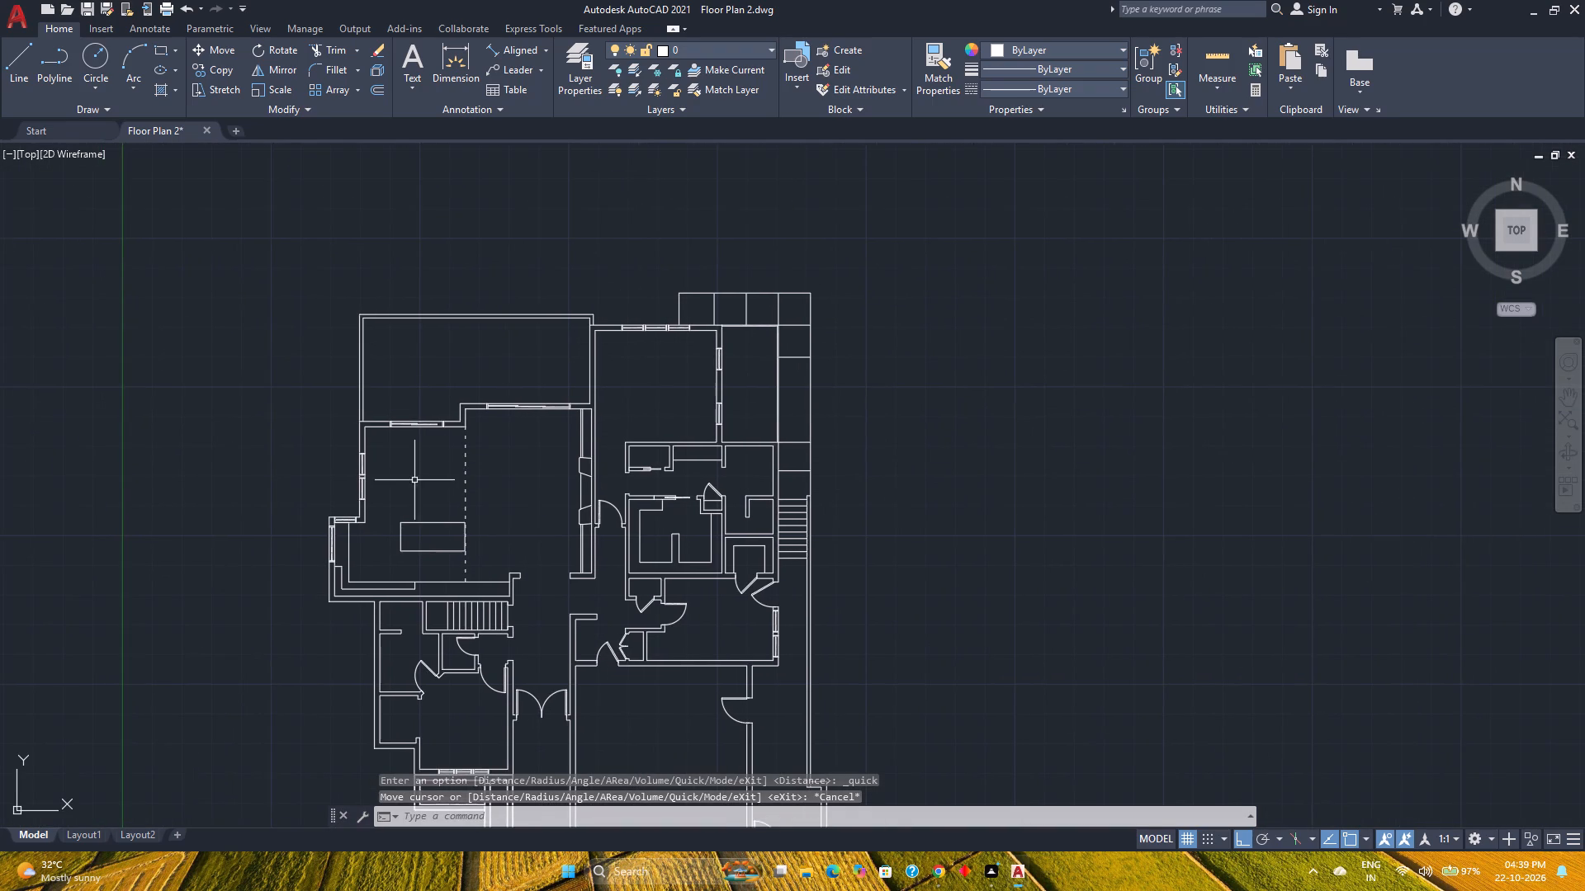
{"action": "middle_click_drag", "start_coordinate": [552, 582], "coordinate": [500, 484]}
{"action": "scroll", "coordinate": [471, 694], "scroll_direction": "up", "scroll_amount": 1}
{"action": "middle_click_drag", "start_coordinate": [471, 694], "coordinate": [456, 620]}
{"action": "middle_click", "coordinate": [456, 620]}
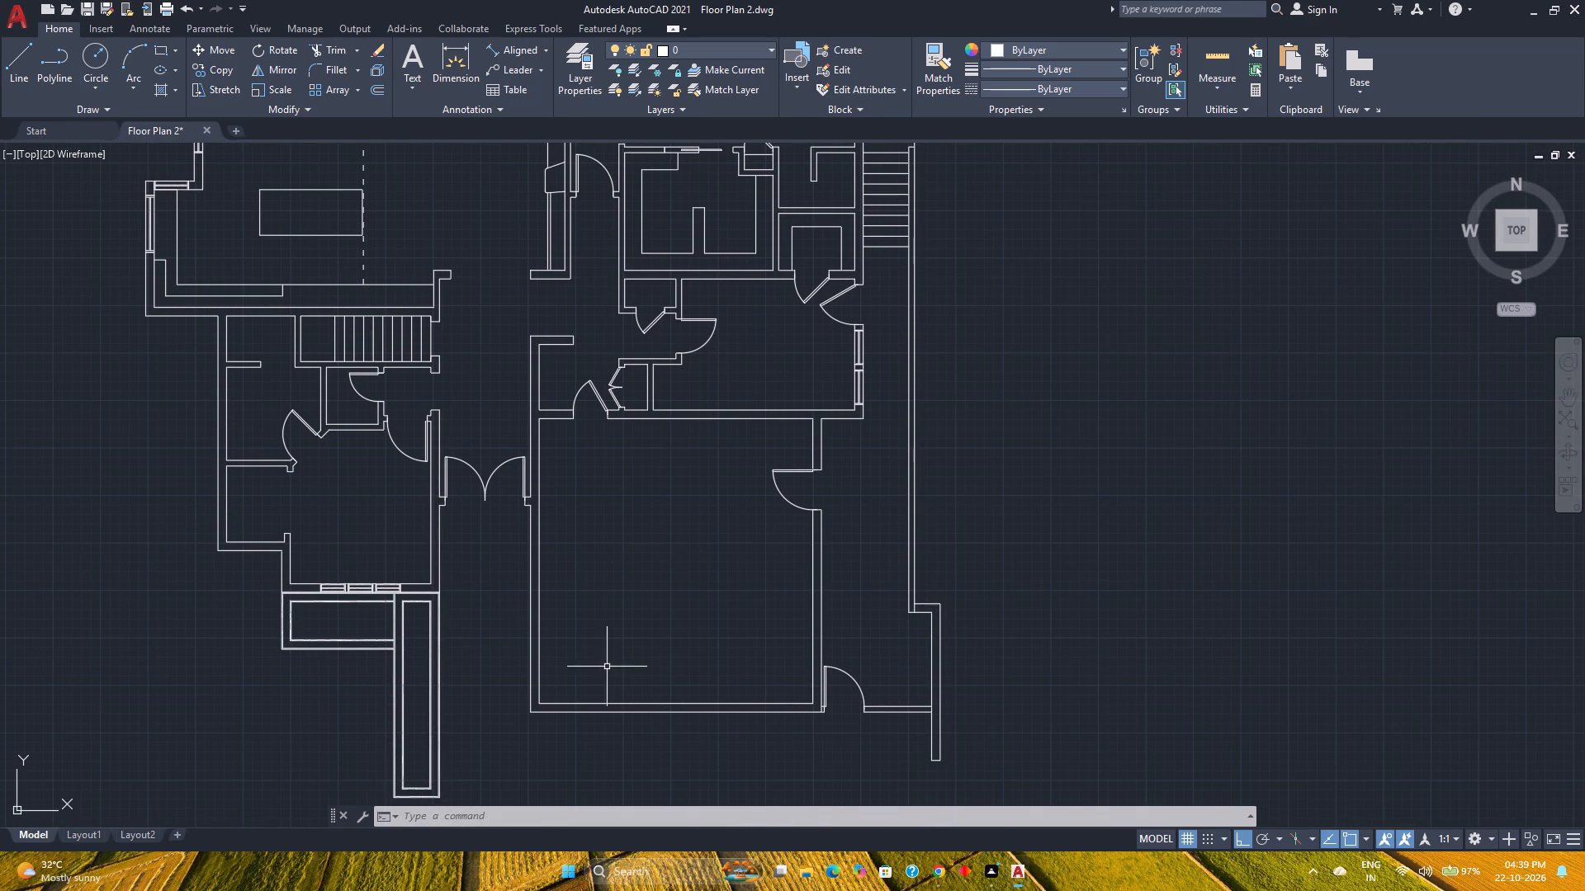
{"action": "middle_click_drag", "start_coordinate": [619, 665], "coordinate": [615, 616]}
{"action": "middle_click", "coordinate": [621, 616]}
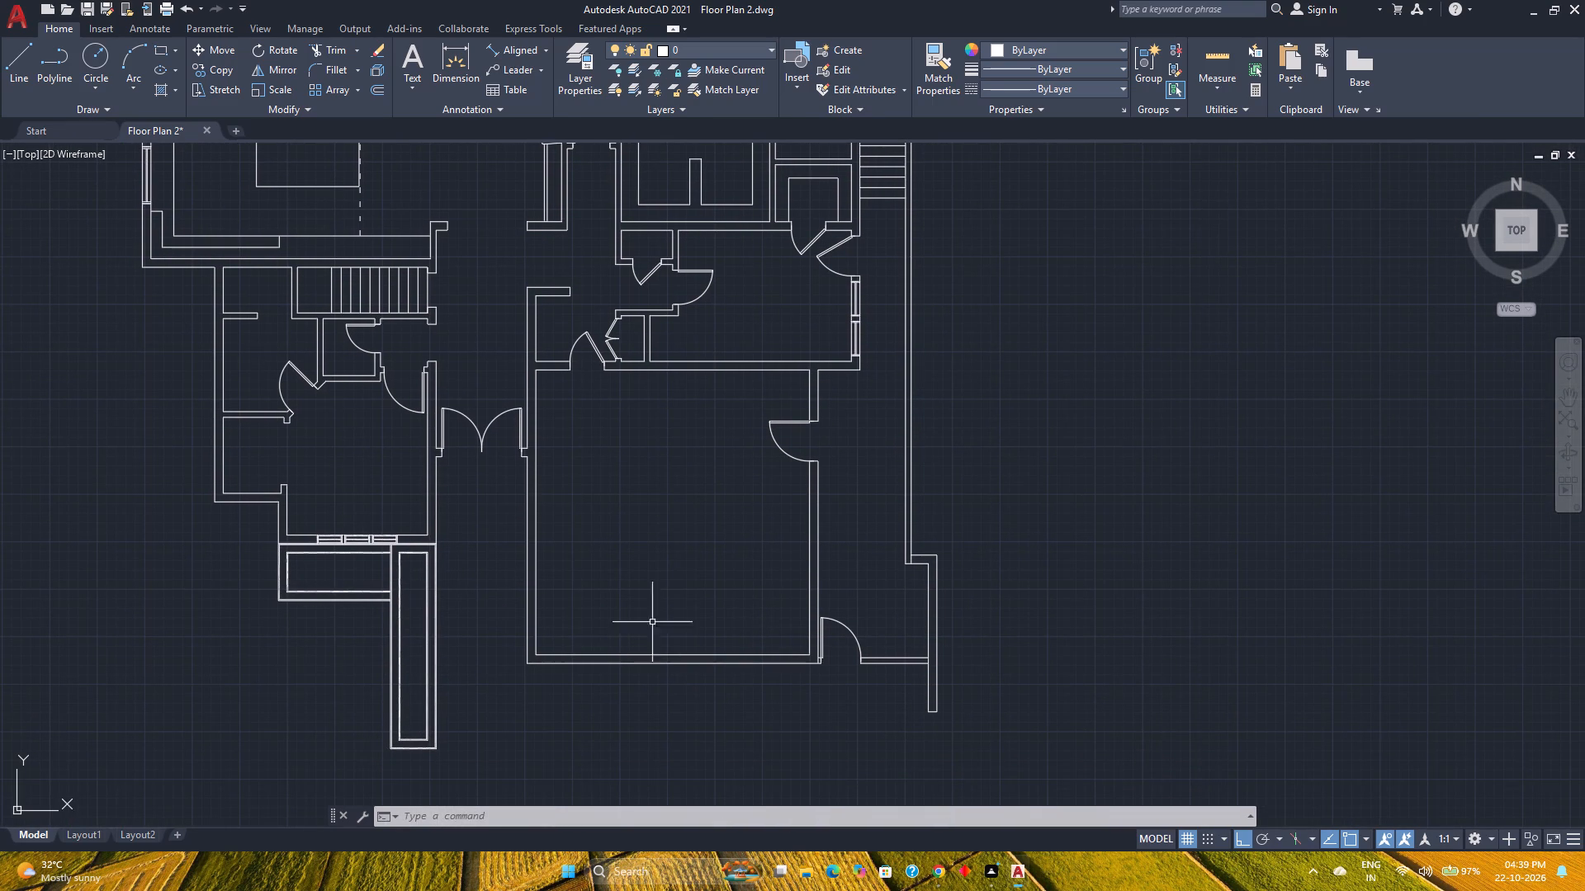
{"action": "scroll", "coordinate": [570, 645], "scroll_direction": "down", "scroll_amount": 1}
{"action": "scroll", "coordinate": [548, 536], "scroll_direction": "up", "scroll_amount": 2}
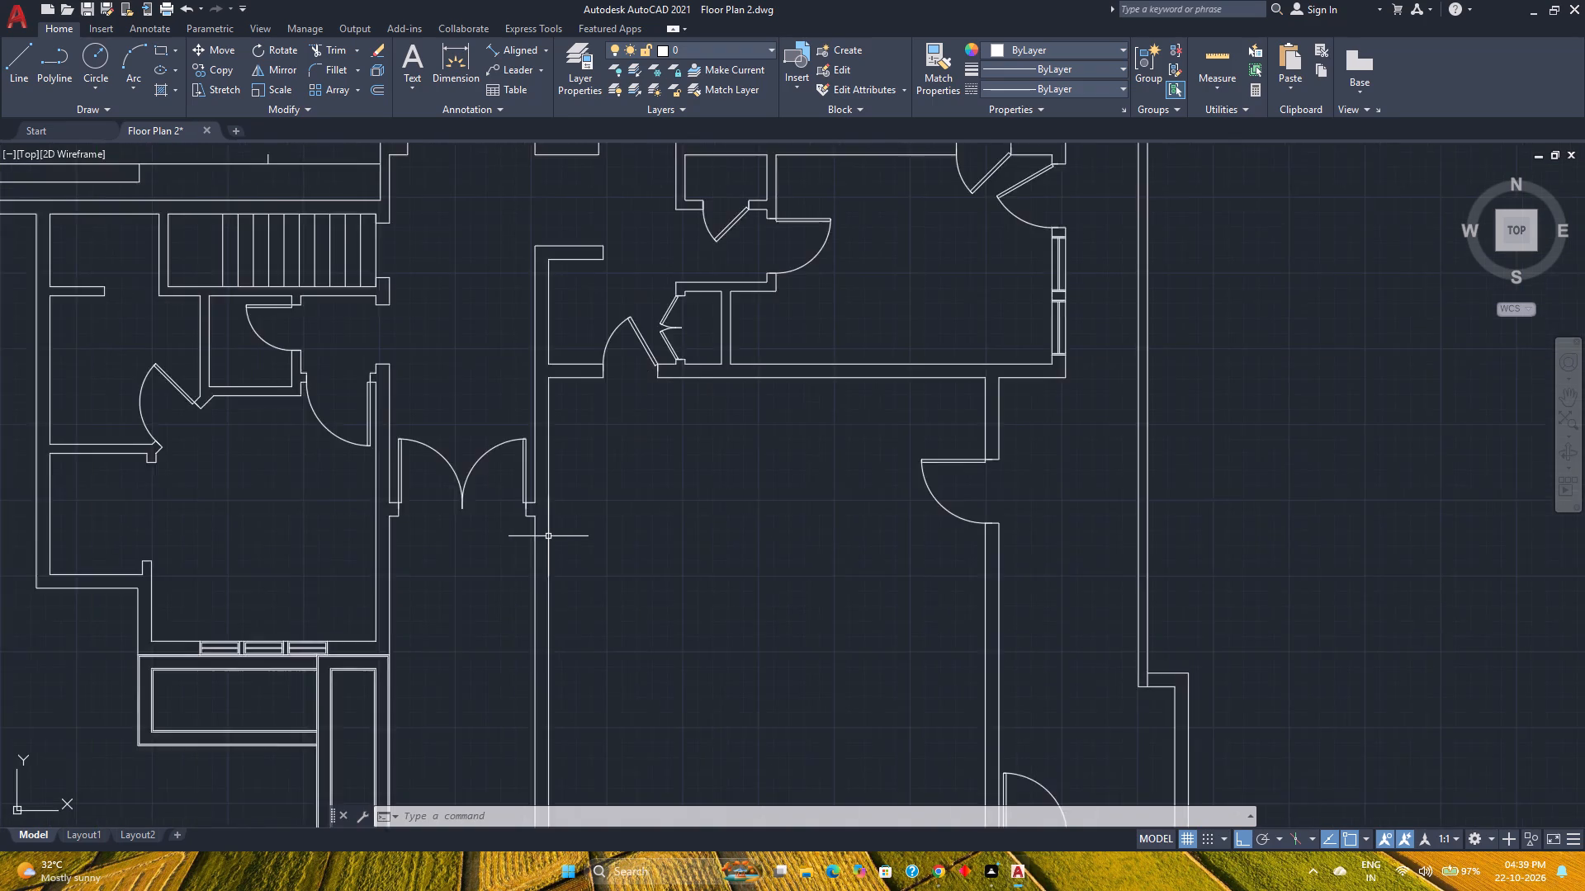
{"action": "middle_click_drag", "start_coordinate": [548, 536], "coordinate": [607, 658]}
{"action": "middle_click", "coordinate": [607, 658]}
{"action": "scroll", "coordinate": [567, 601], "scroll_direction": "down", "scroll_amount": 1}
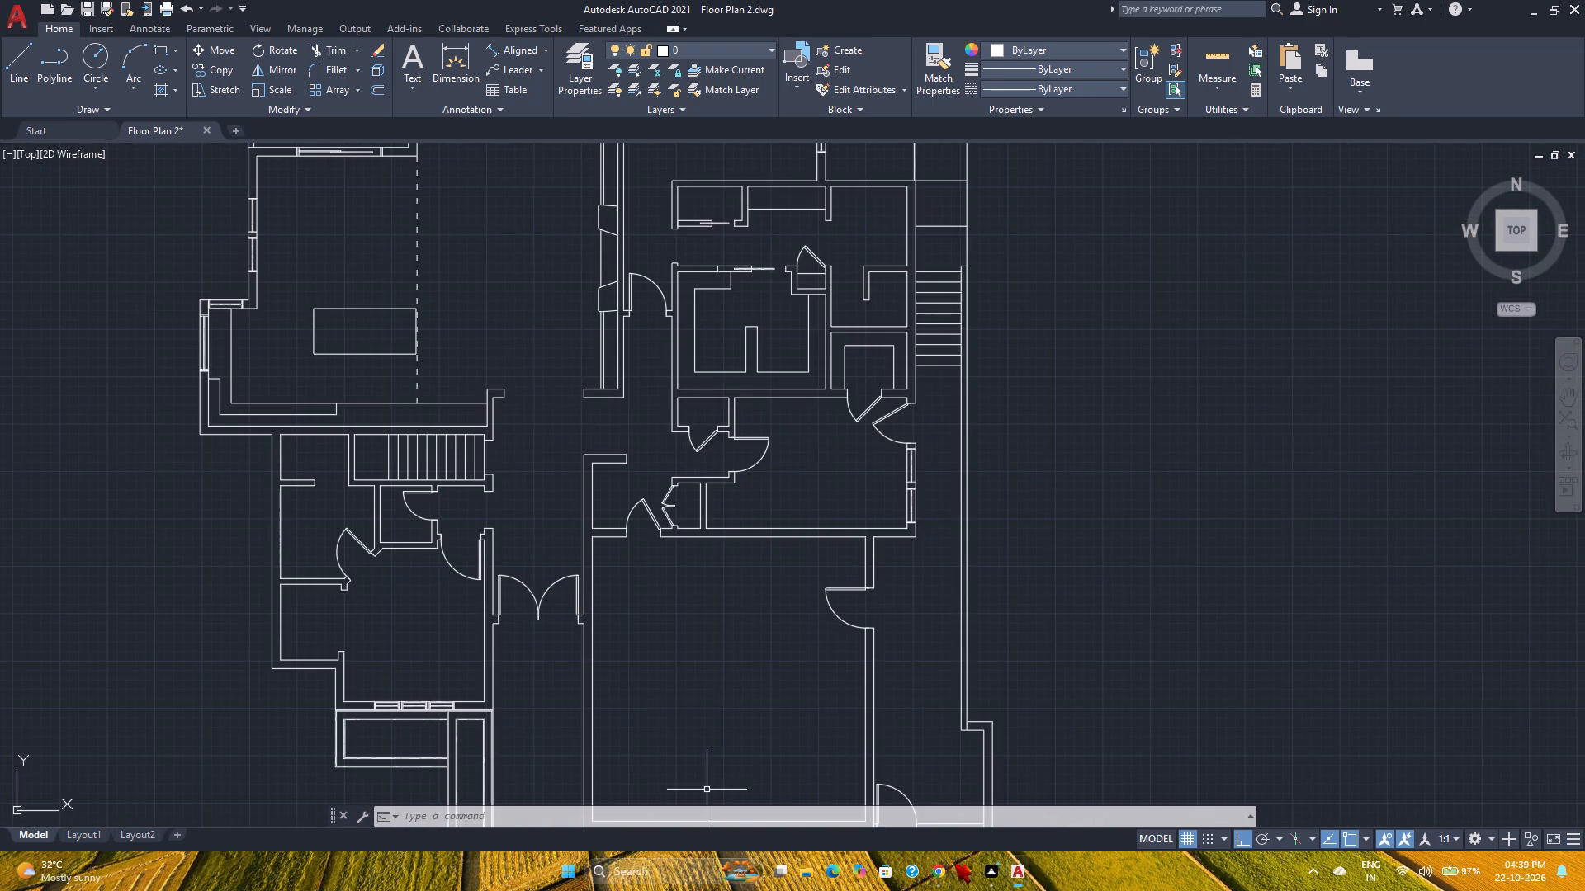
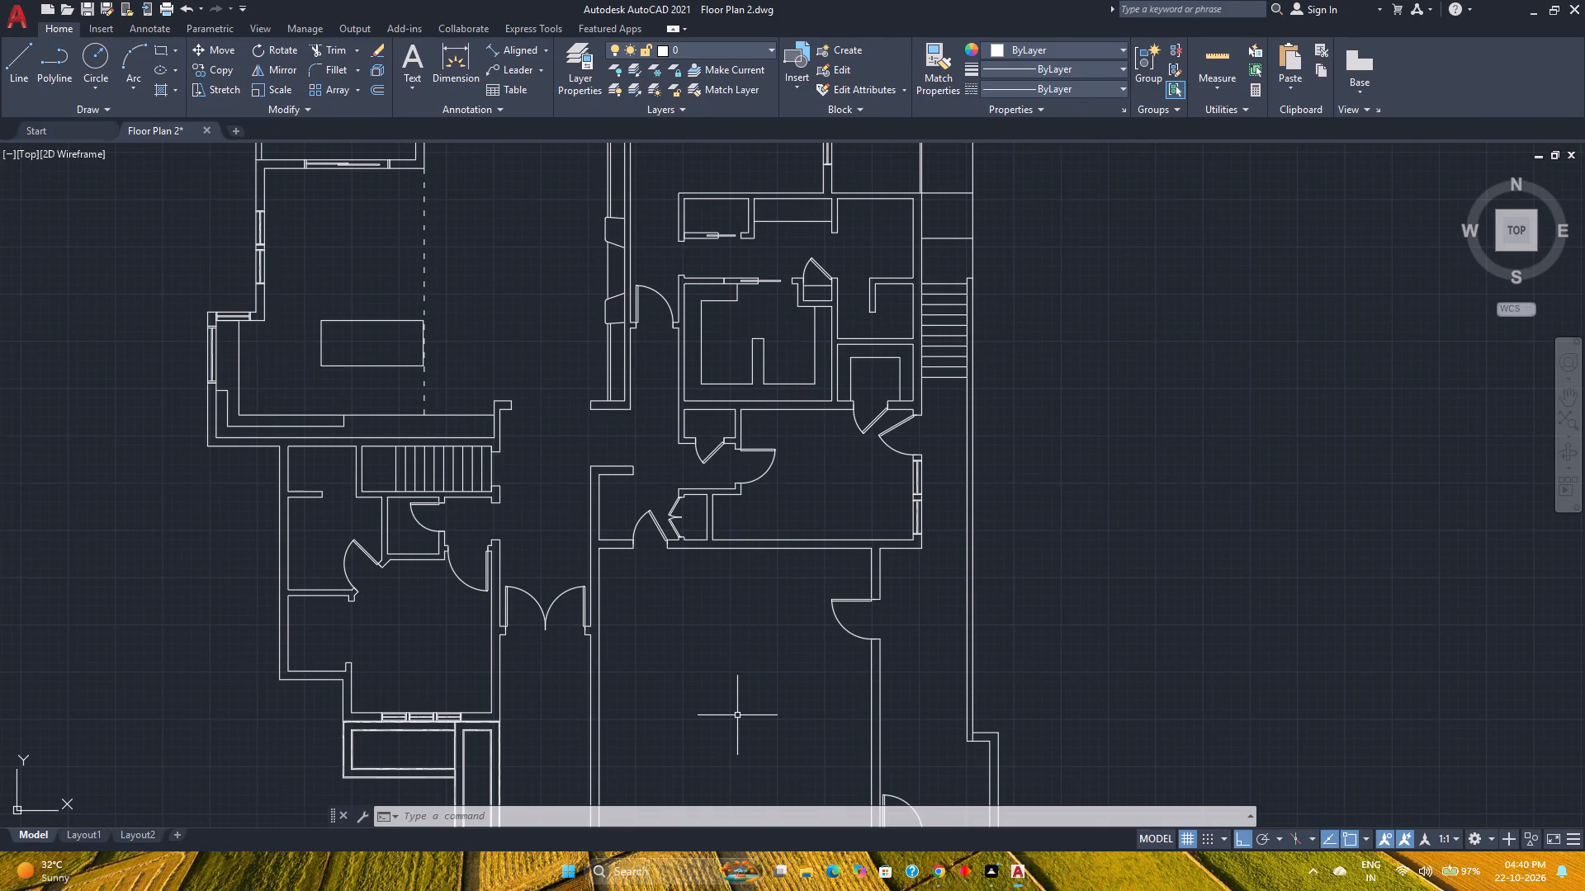
Set the linetype scale of the vertical dashed line beside the kitchen island rectangle to 0.25.
{"action": "scroll", "coordinate": [513, 483], "scroll_direction": "down", "scroll_amount": 1}
{"action": "scroll", "coordinate": [471, 402], "scroll_direction": "up", "scroll_amount": 2}
{"action": "middle_click_drag", "start_coordinate": [471, 402], "coordinate": [531, 500]}
{"action": "scroll", "coordinate": [492, 411], "scroll_direction": "up", "scroll_amount": 2}
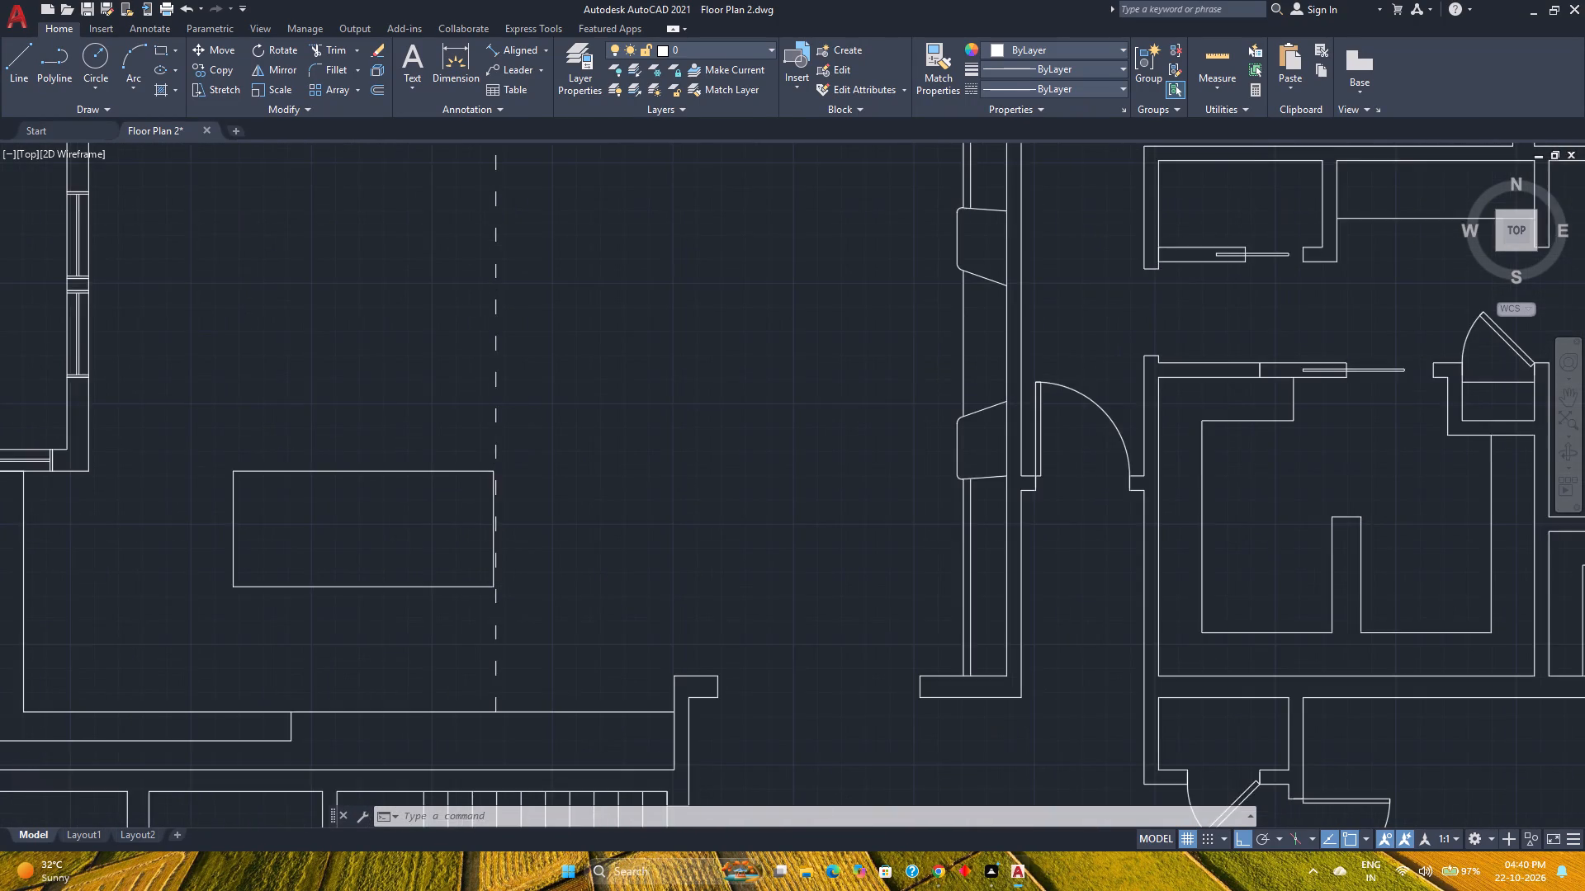
{"action": "scroll", "coordinate": [493, 422], "scroll_direction": "down", "scroll_amount": 3}
{"action": "scroll", "coordinate": [502, 478], "scroll_direction": "up", "scroll_amount": 3}
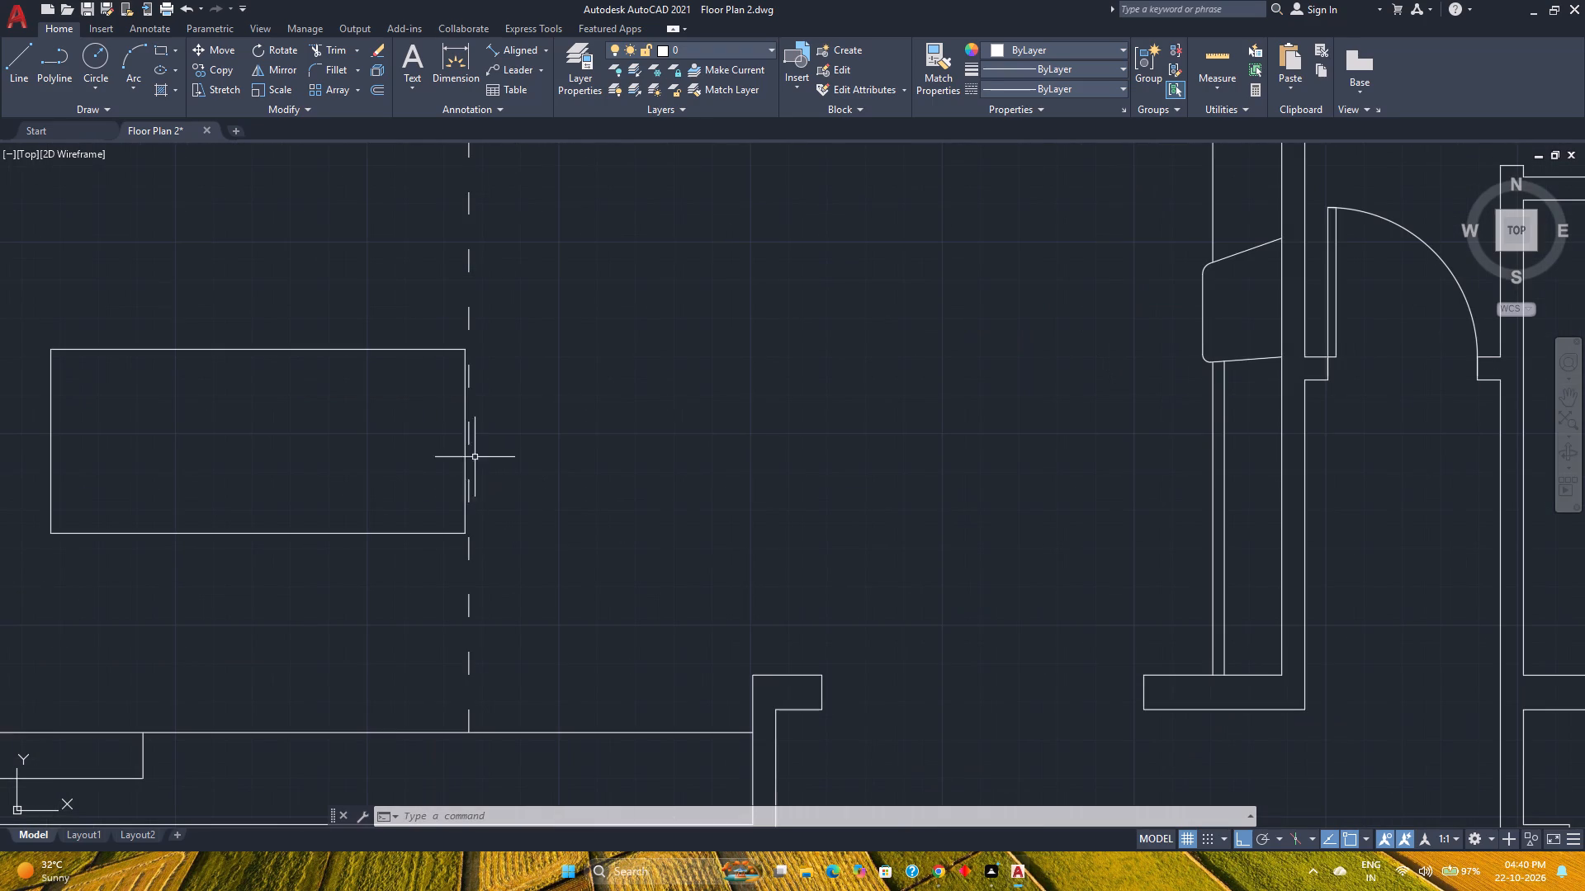
{"action": "scroll", "coordinate": [479, 449], "scroll_direction": "up", "scroll_amount": 2}
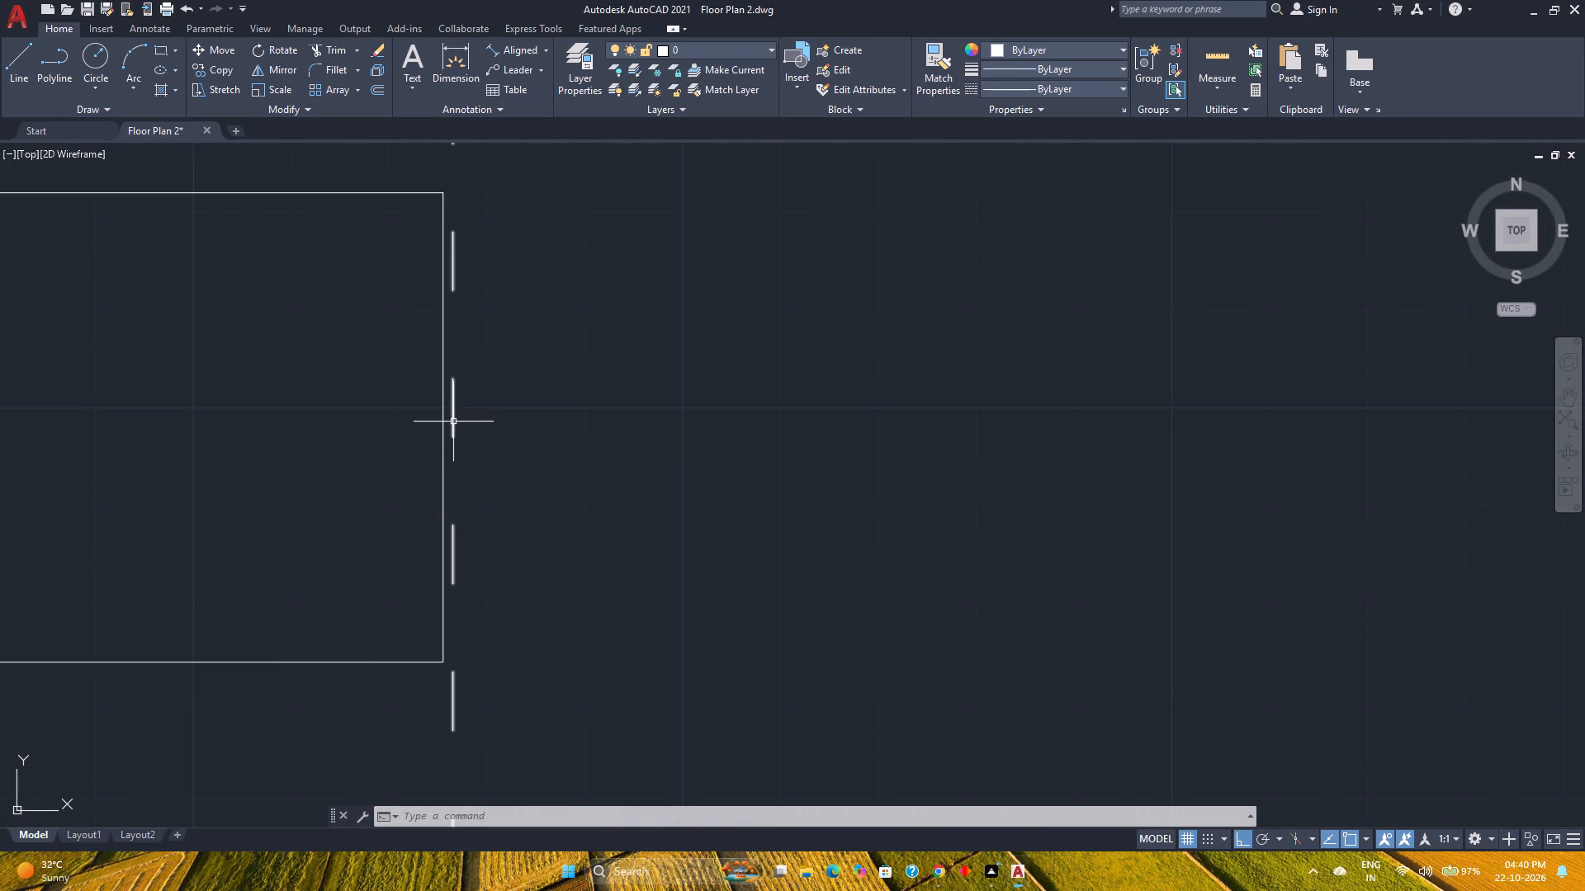
{"action": "left_click", "coordinate": [451, 422]}
{"action": "scroll", "coordinate": [598, 456], "scroll_direction": "down", "scroll_amount": 4}
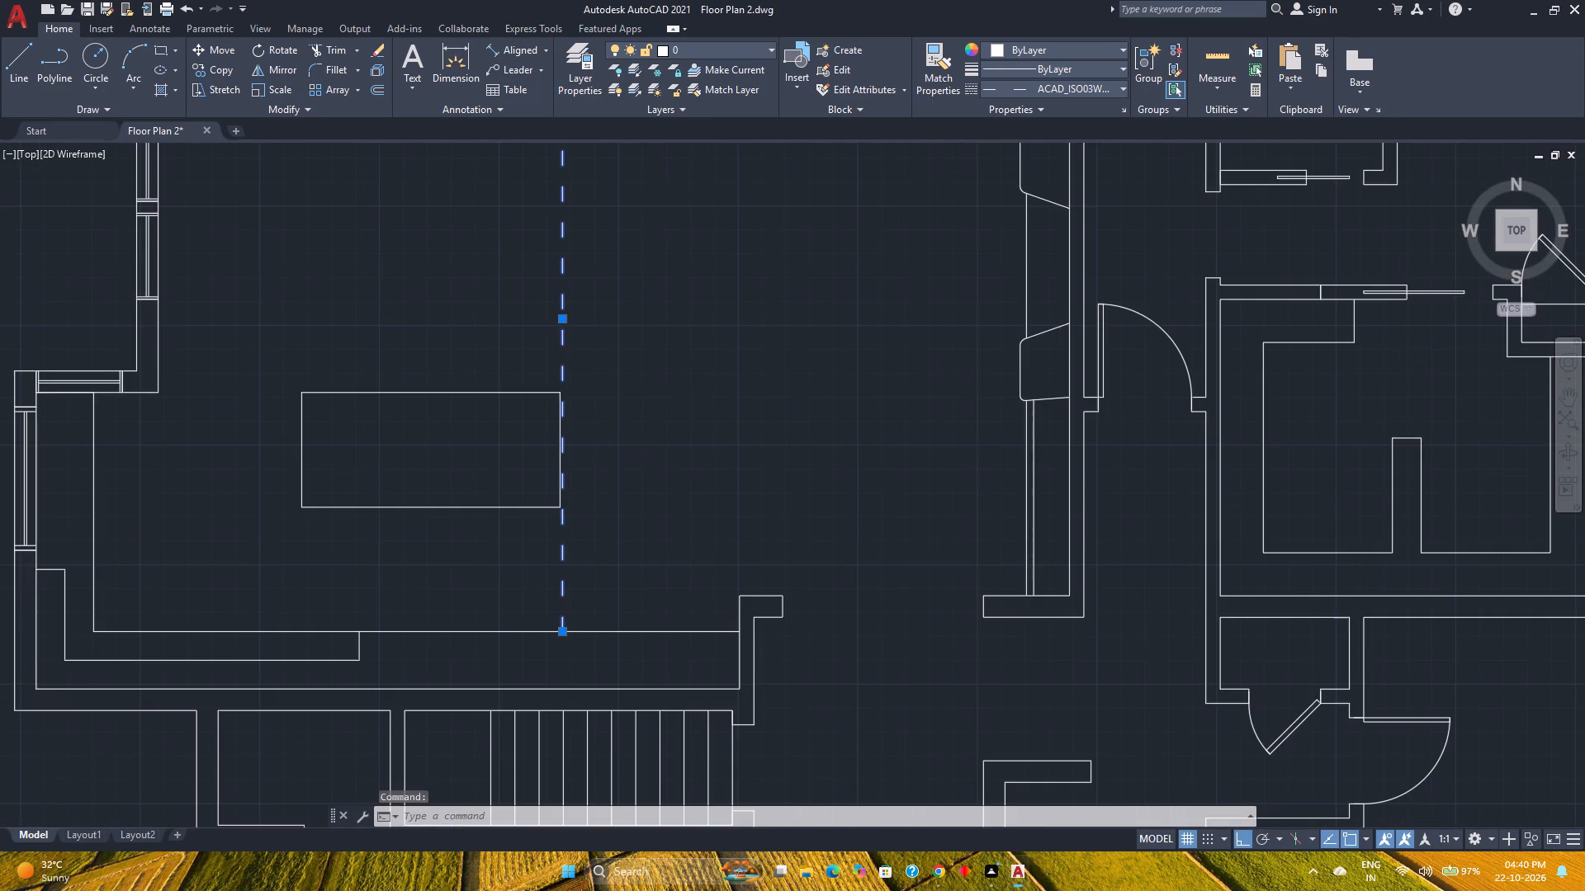
{"action": "middle_click_drag", "start_coordinate": [617, 461], "coordinate": [560, 561]}
{"action": "middle_click", "coordinate": [556, 570]}
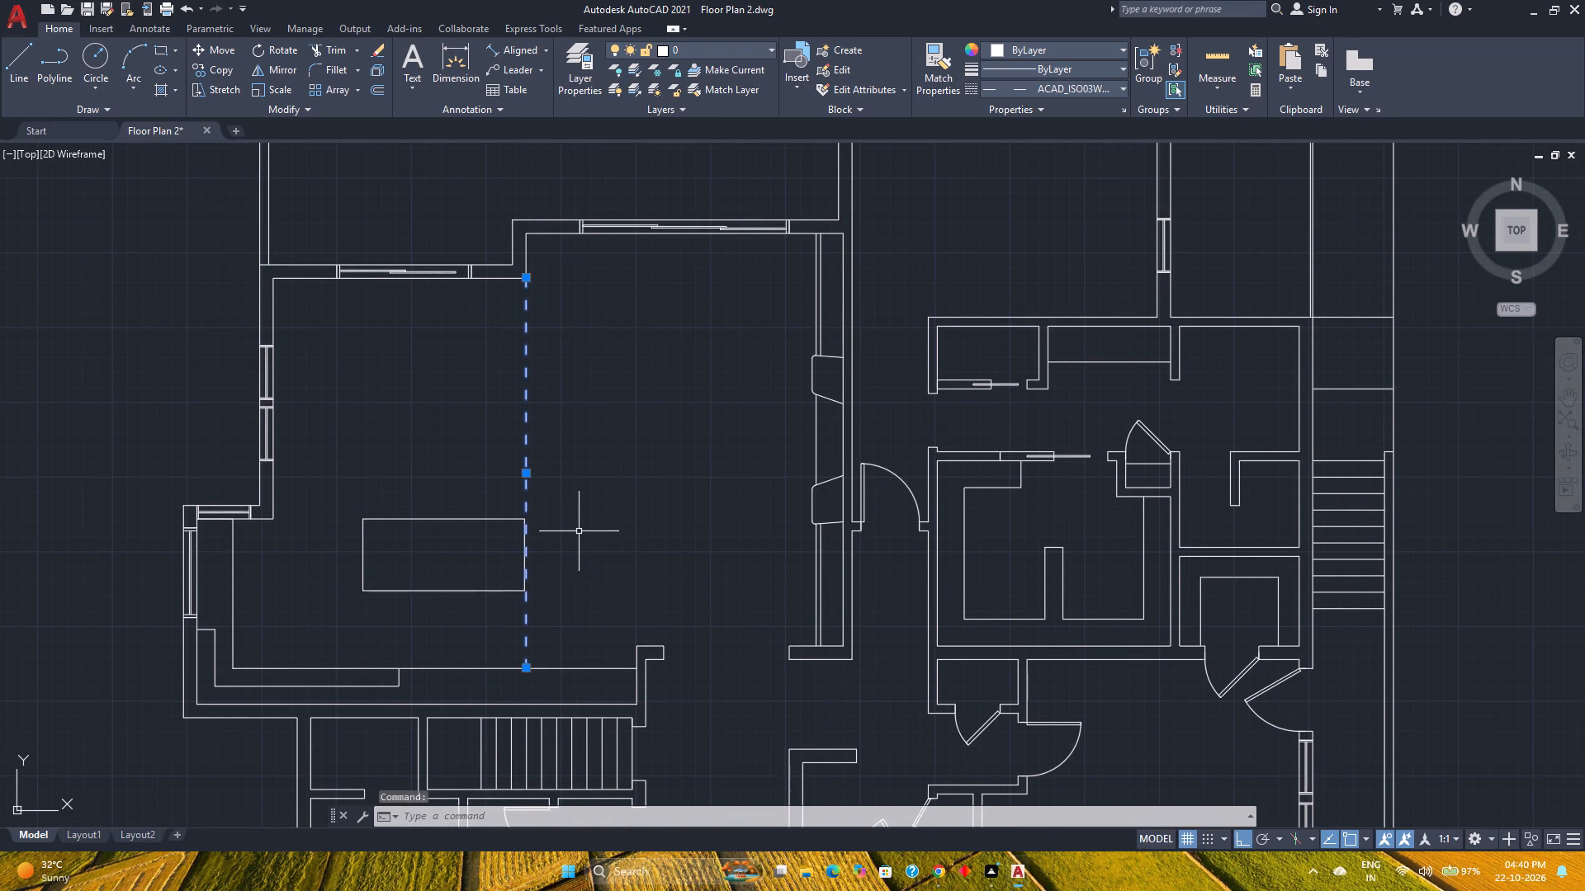
{"action": "key", "text": "ctrl+1"}
{"action": "left_click", "coordinate": [140, 138]}
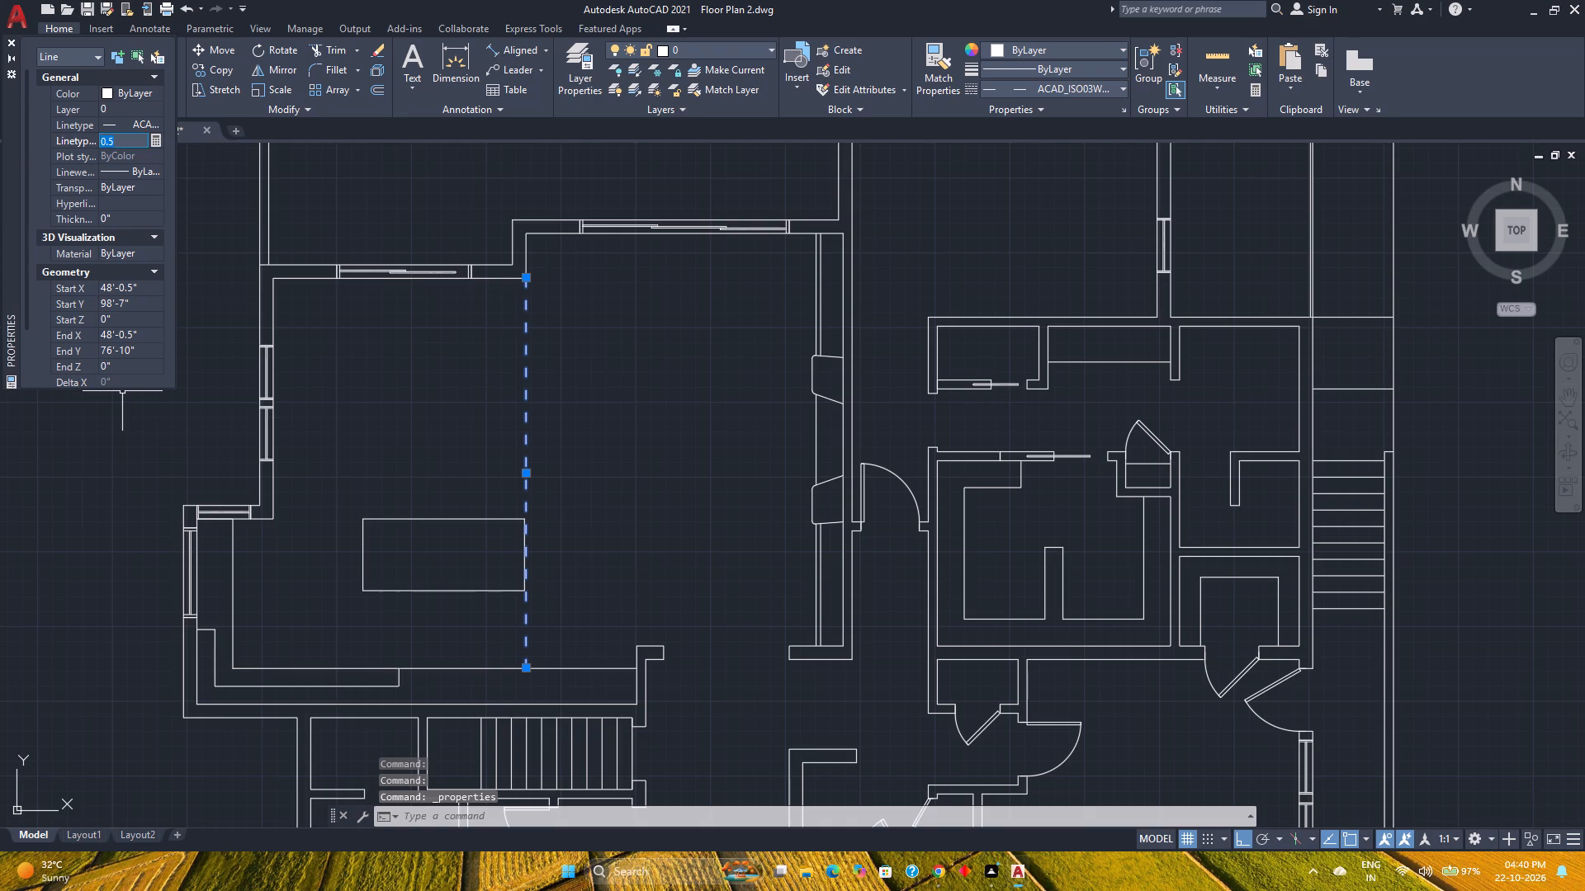
{"action": "type", "text": "0.25"}
{"action": "key", "text": "Return"}
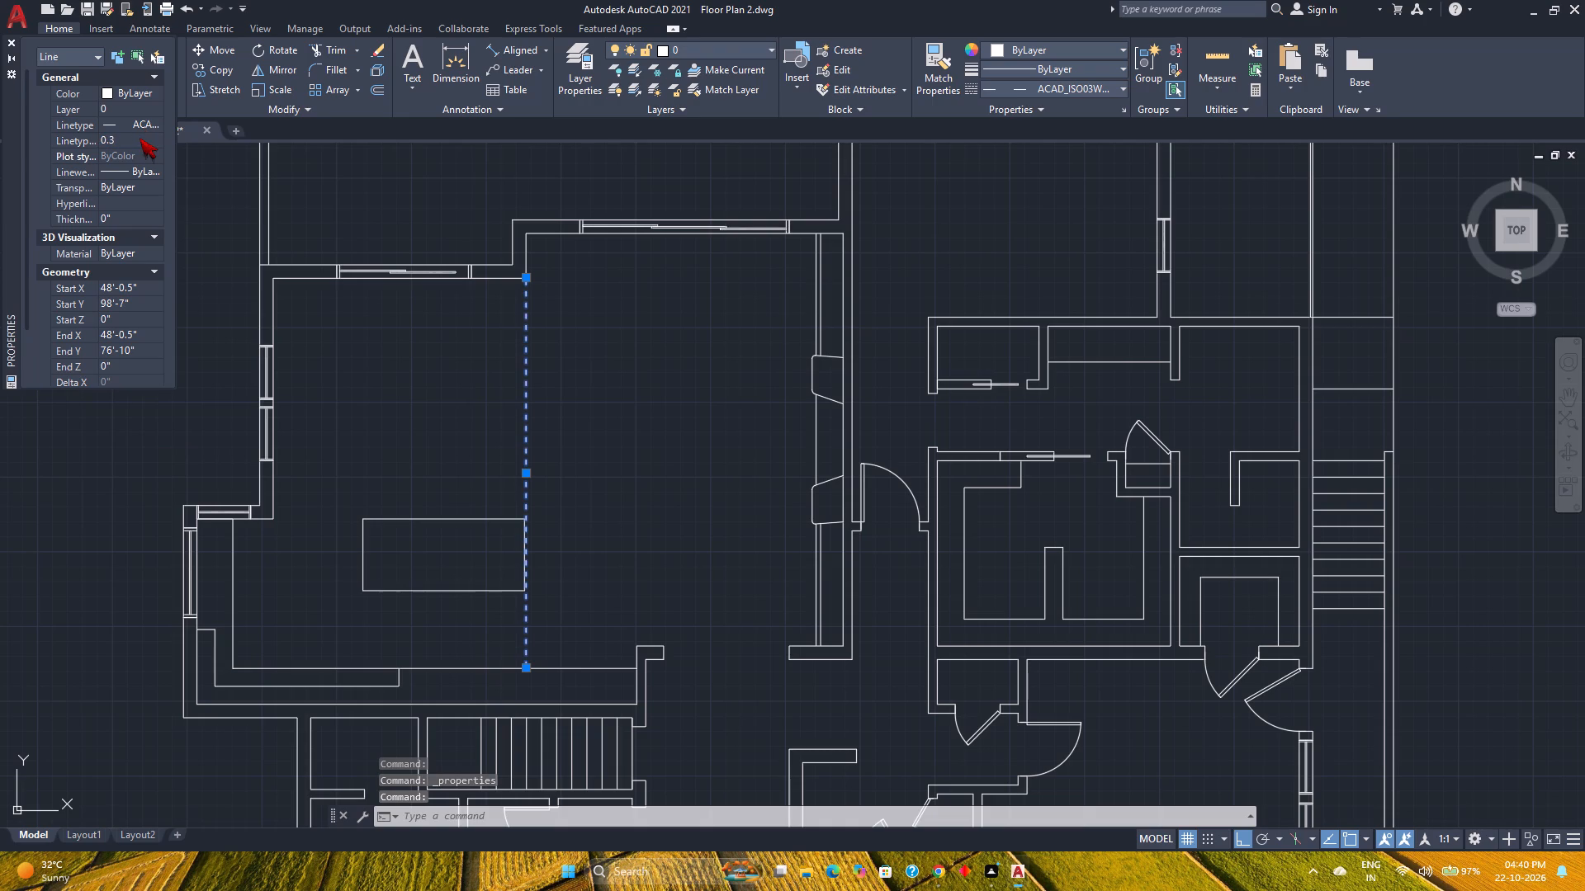
{"action": "left_click", "coordinate": [7, 40]}
Set the dashed line's lineweight to 0.30 mm and clear the selection.
{"action": "left_click", "coordinate": [1005, 65]}
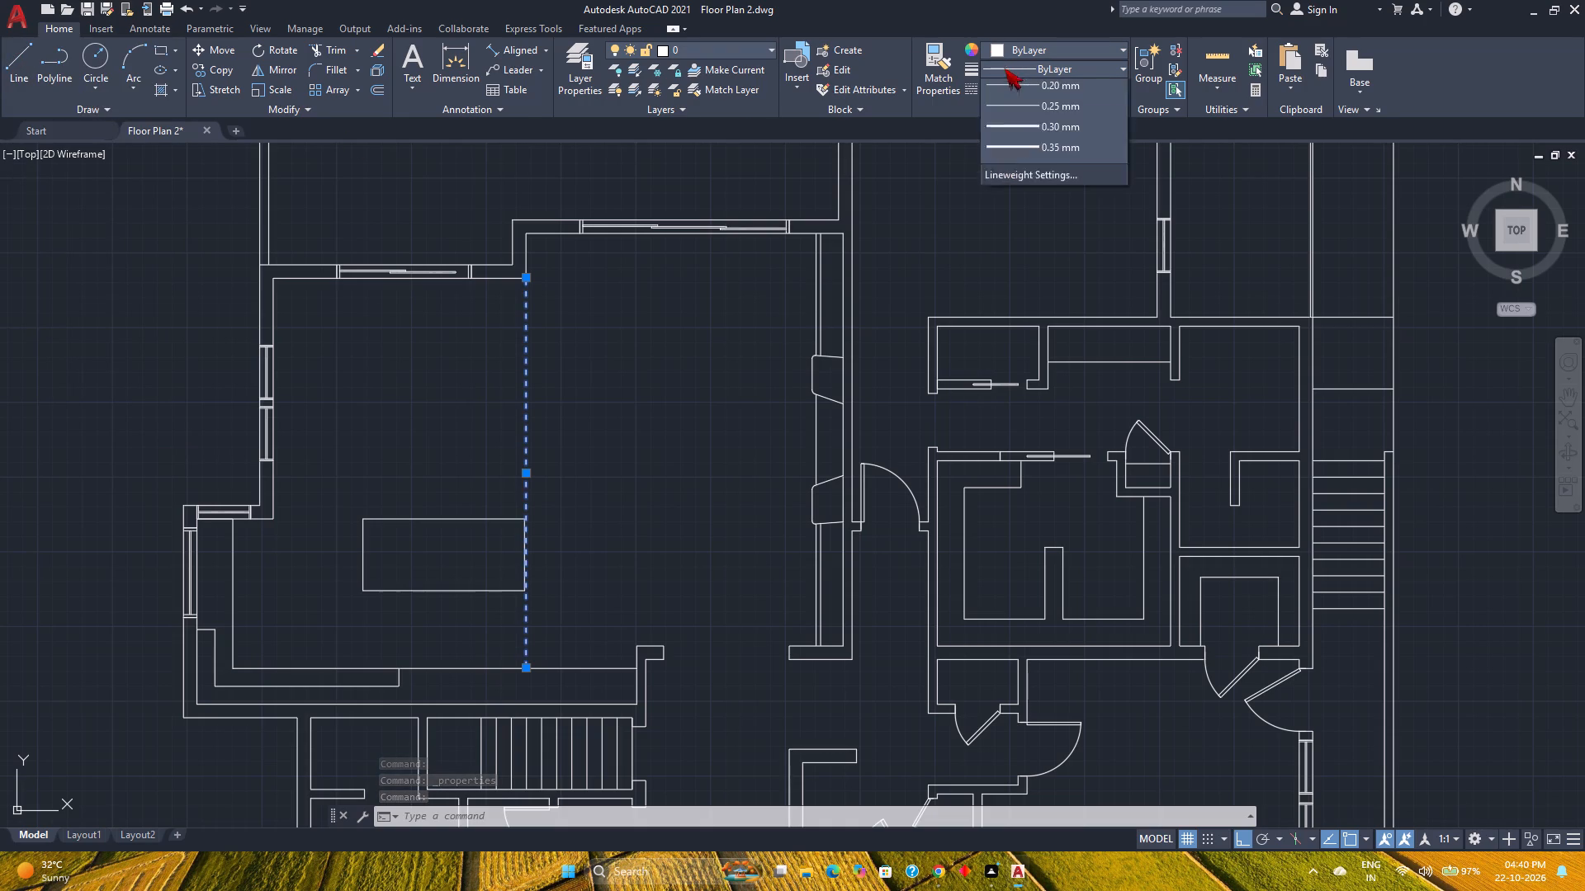
{"action": "left_click", "coordinate": [1019, 309]}
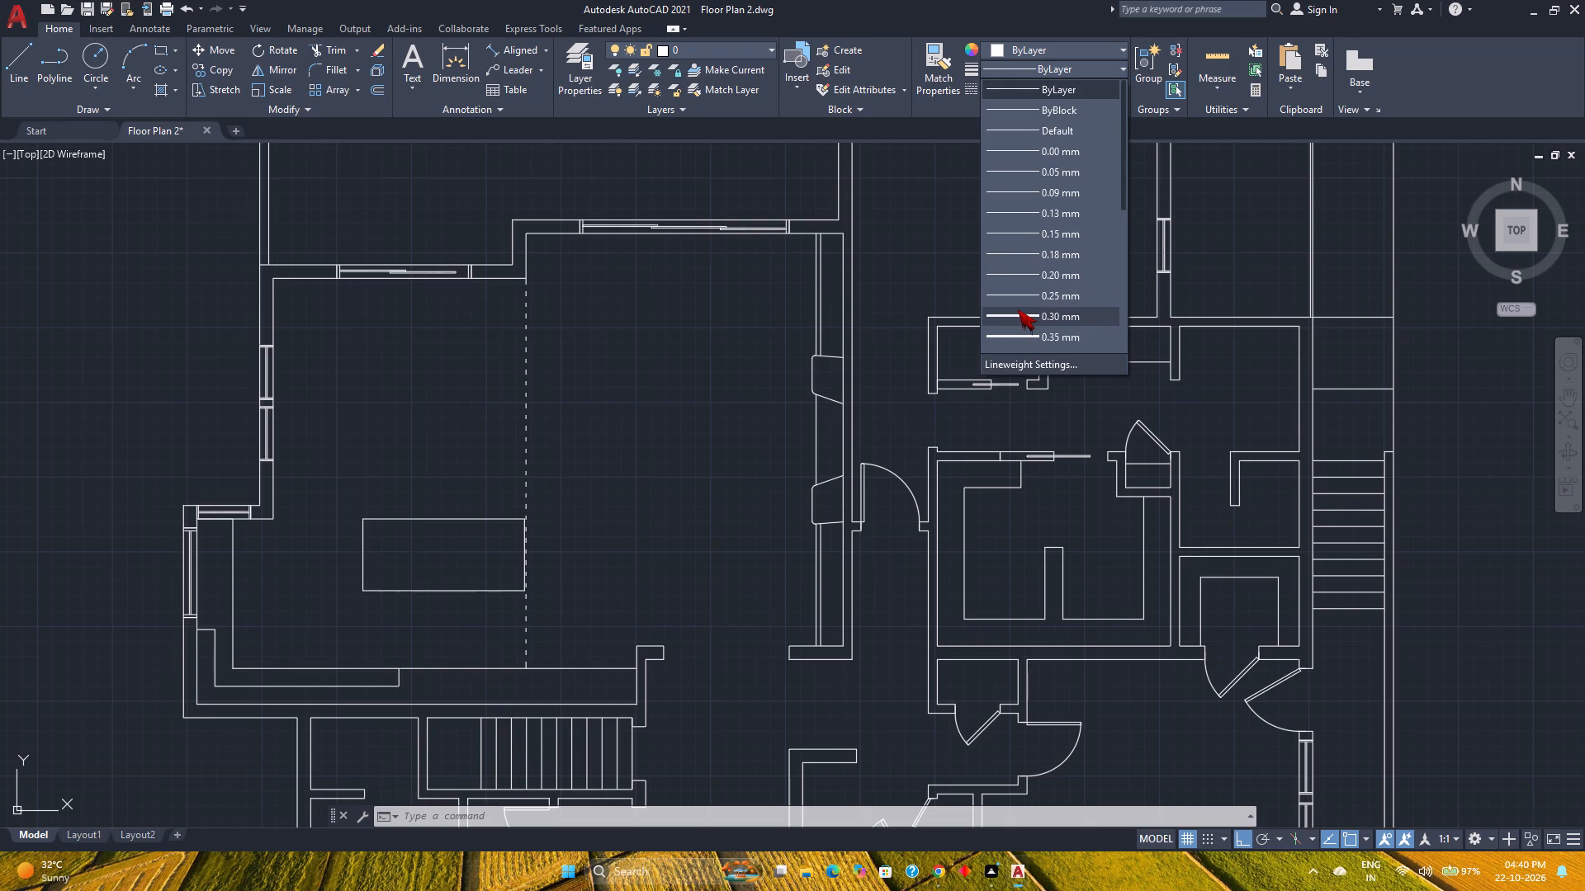
{"action": "key", "text": "Escape"}
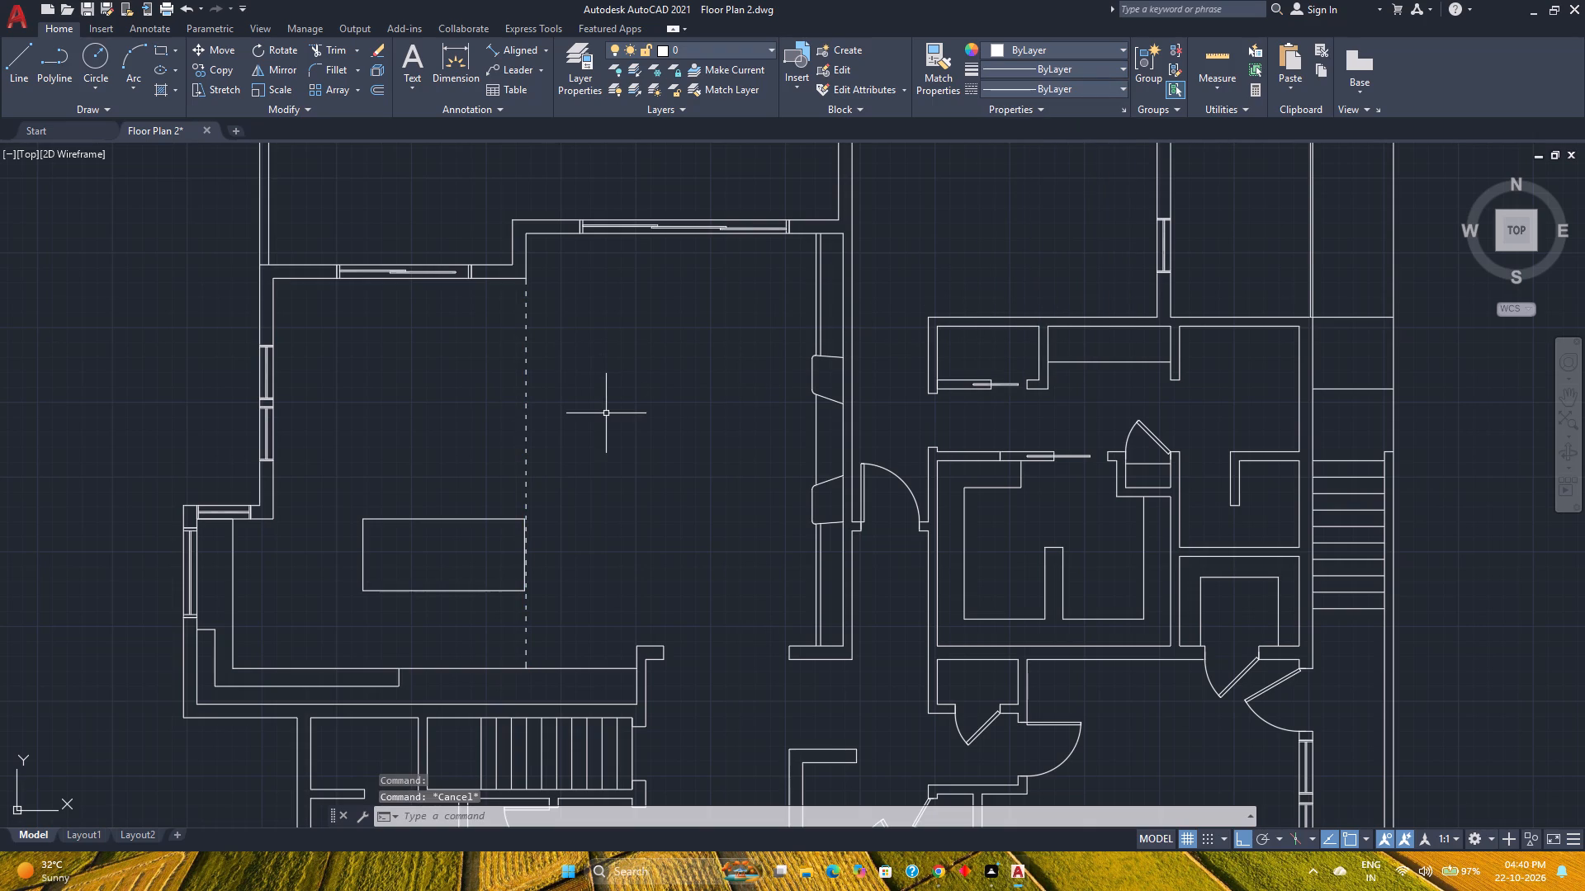
Examine the floor plan and its dashed line in Layout1, returning to model space to view the whole plan.
{"action": "left_click", "coordinate": [99, 836]}
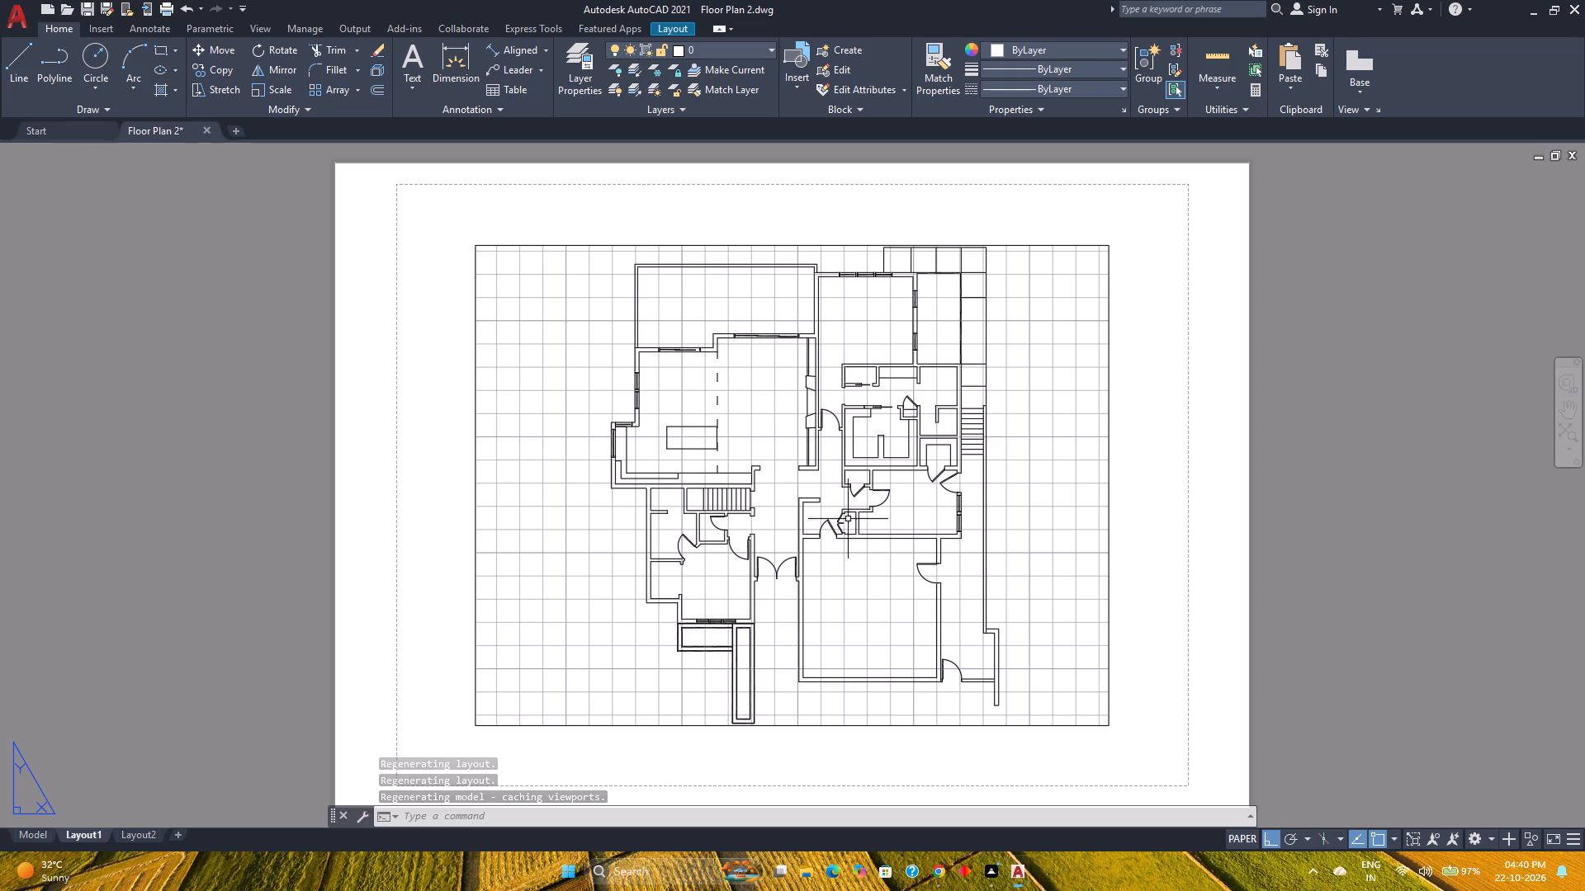
{"action": "middle_click_drag", "start_coordinate": [887, 559], "coordinate": [870, 562]}
{"action": "middle_click", "coordinate": [870, 562]}
{"action": "left_click", "coordinate": [32, 837]}
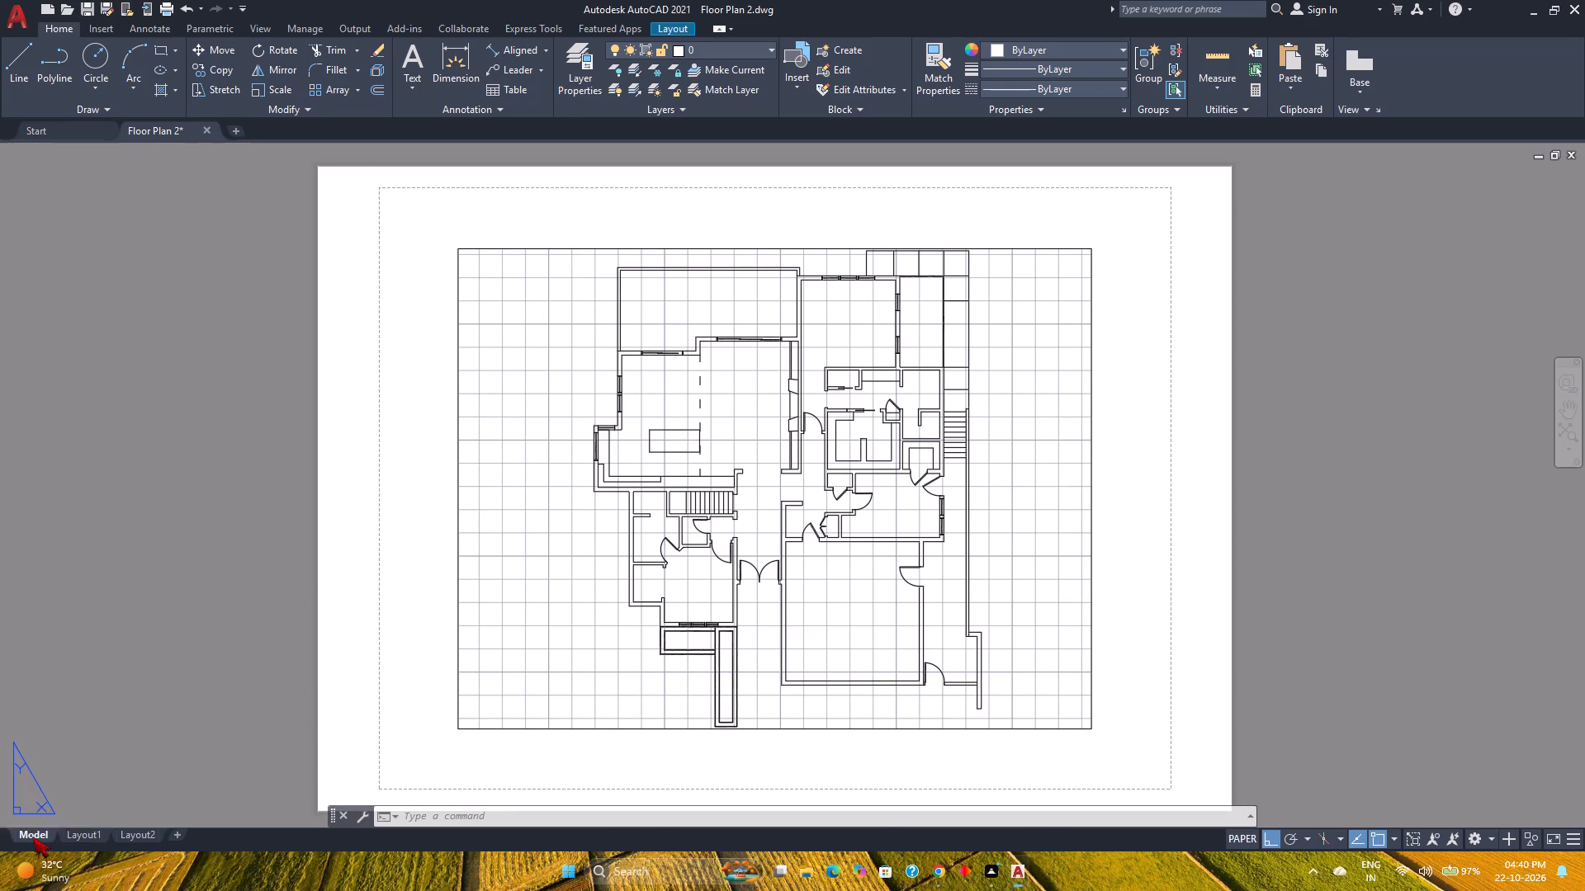
{"action": "scroll", "coordinate": [758, 495], "scroll_direction": "down", "scroll_amount": 2}
{"action": "scroll", "coordinate": [781, 619], "scroll_direction": "up", "scroll_amount": 1}
{"action": "middle_click_drag", "start_coordinate": [779, 619], "coordinate": [764, 530]}
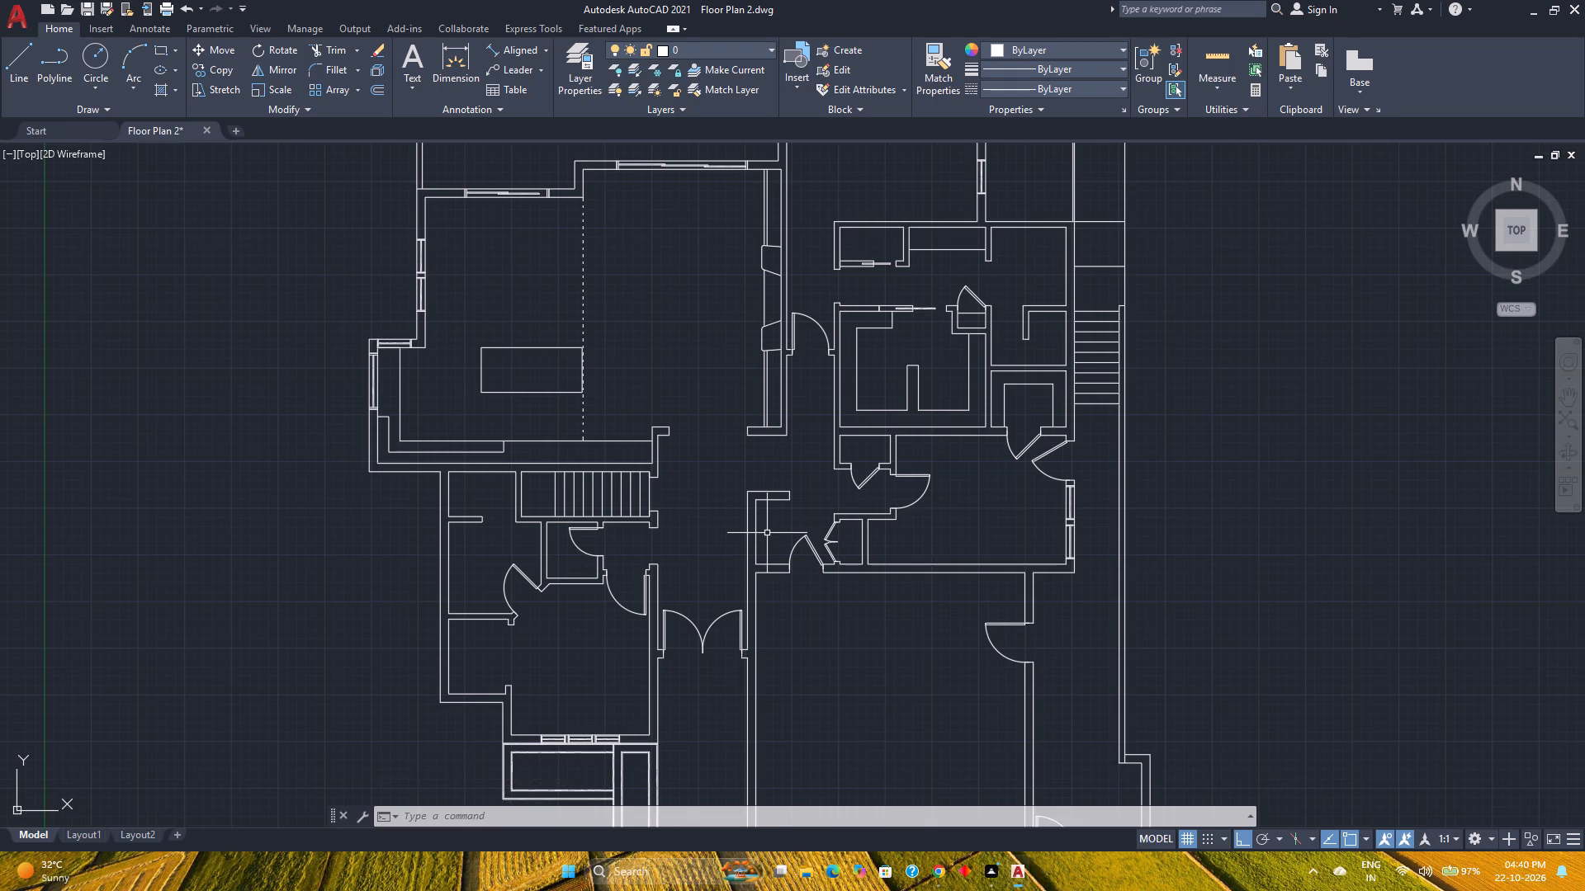
{"action": "scroll", "coordinate": [776, 535], "scroll_direction": "down", "scroll_amount": 1}
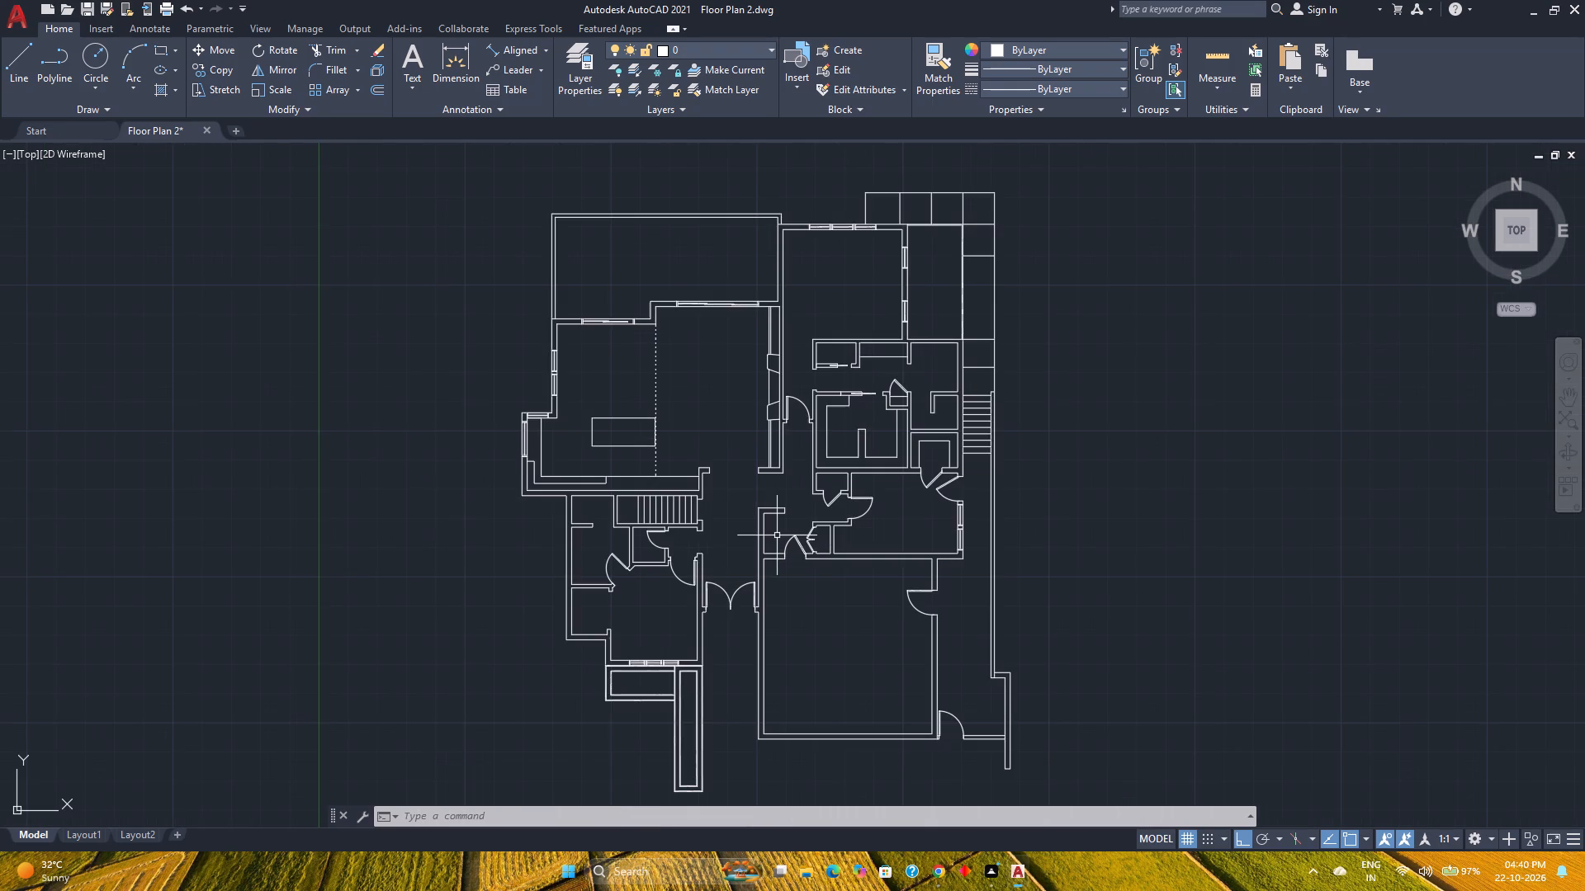
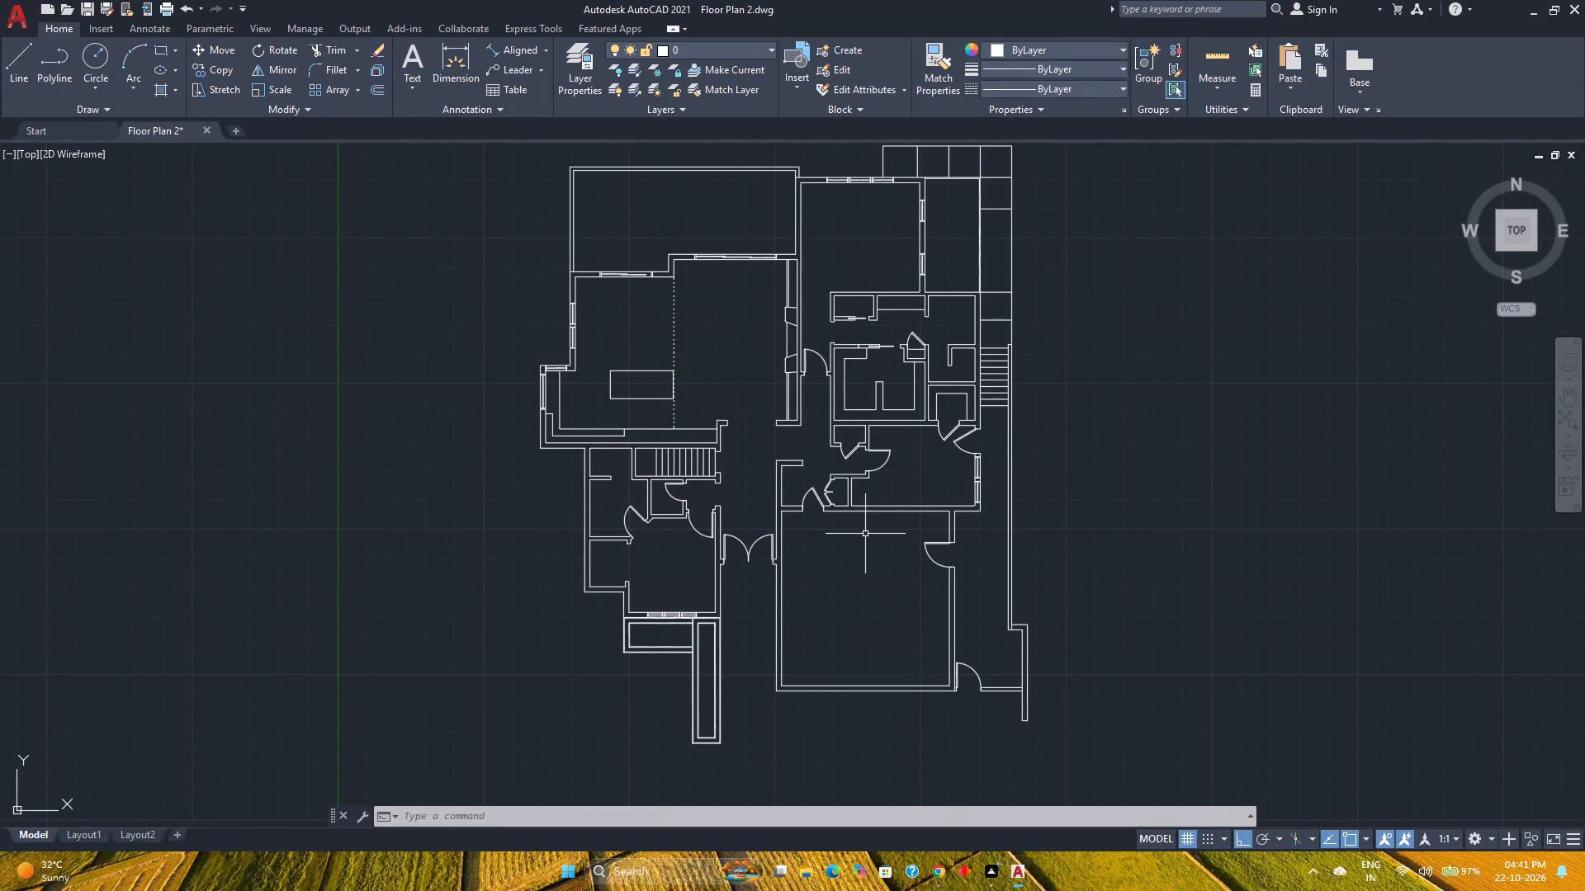
Draw a rectangle filling the alcove west of the lower staircase, spanning from its north-east corner to its south-west corner.
{"action": "scroll", "coordinate": [904, 418], "scroll_direction": "up", "scroll_amount": 2}
{"action": "middle_click_drag", "start_coordinate": [904, 418], "coordinate": [900, 426]}
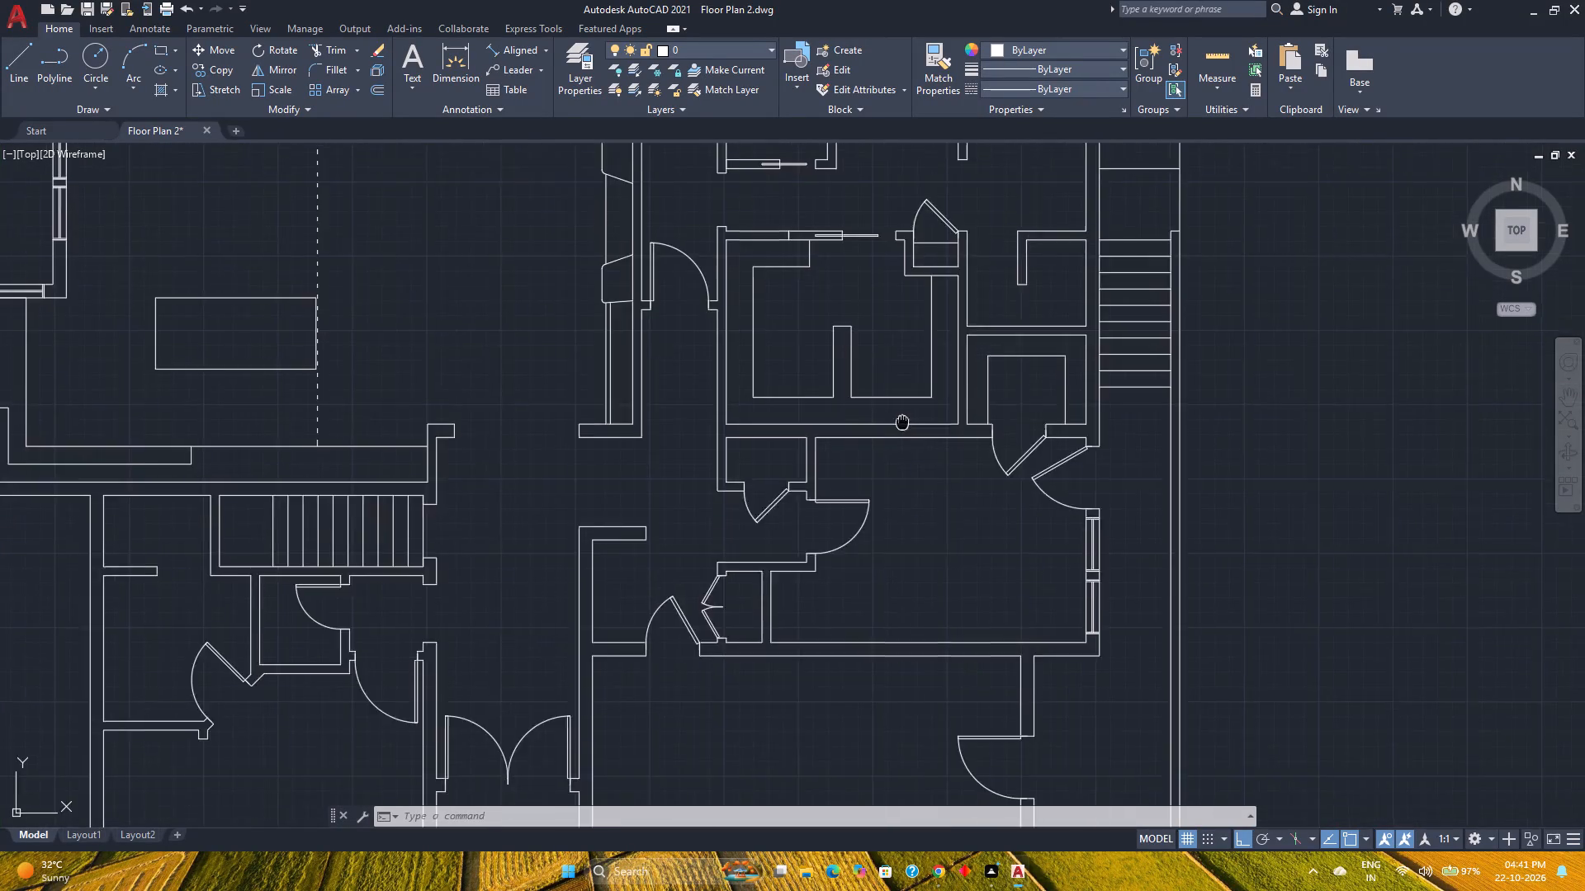
{"action": "middle_click_drag", "start_coordinate": [900, 426], "coordinate": [880, 493]}
{"action": "scroll", "coordinate": [813, 469], "scroll_direction": "down", "scroll_amount": 1}
{"action": "middle_click", "coordinate": [140, 569]}
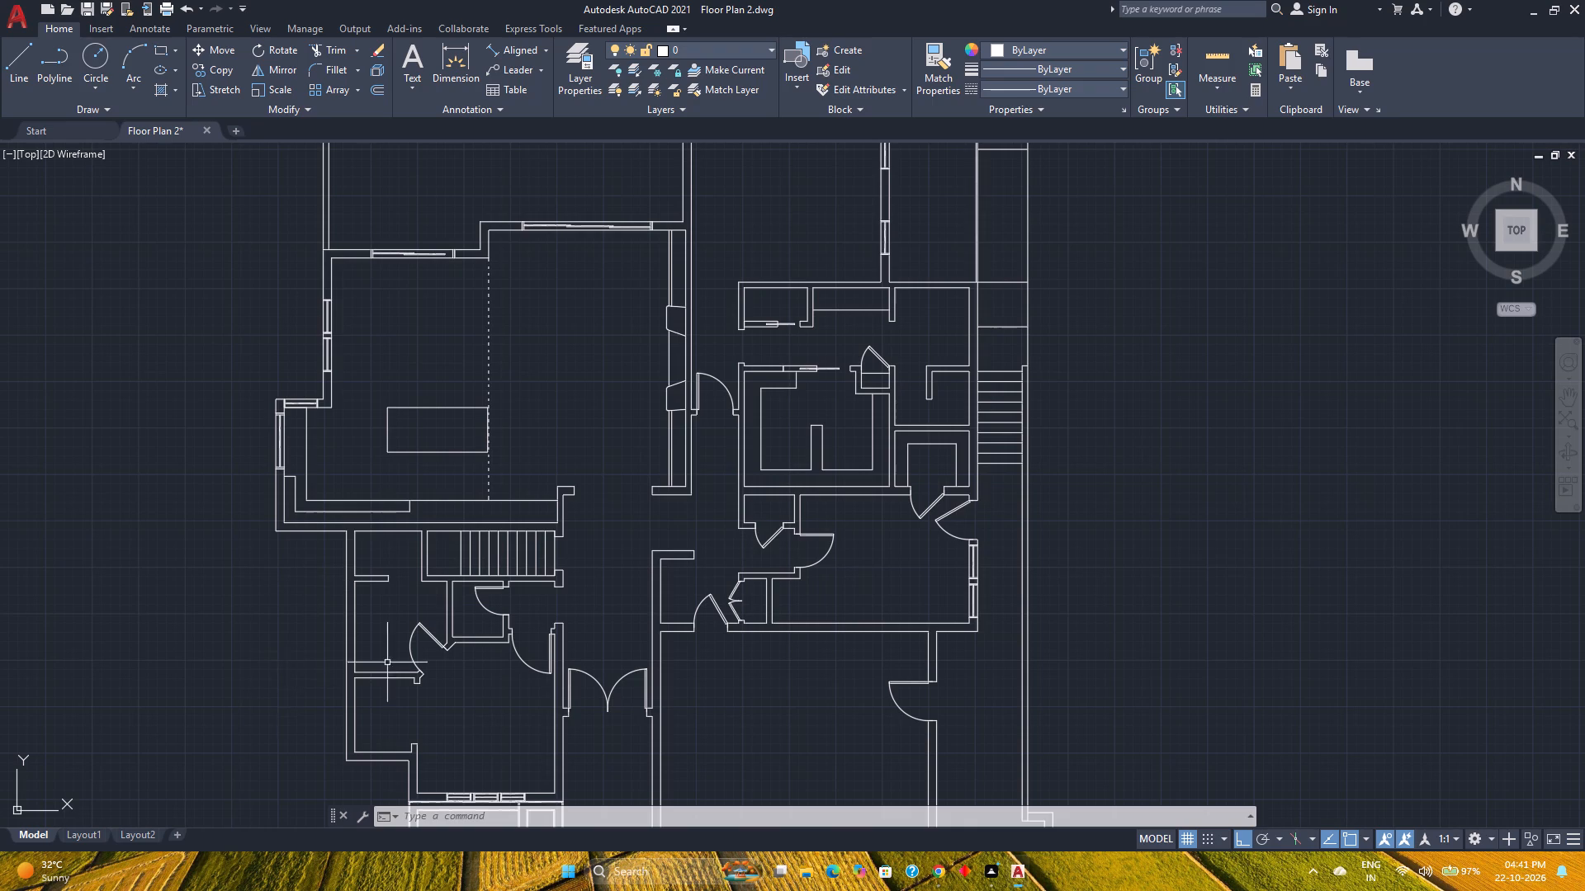
{"action": "scroll", "coordinate": [487, 662], "scroll_direction": "down", "scroll_amount": 1}
{"action": "scroll", "coordinate": [397, 610], "scroll_direction": "up", "scroll_amount": 2}
{"action": "scroll", "coordinate": [504, 616], "scroll_direction": "up", "scroll_amount": 2}
{"action": "middle_click_drag", "start_coordinate": [508, 616], "coordinate": [537, 655]}
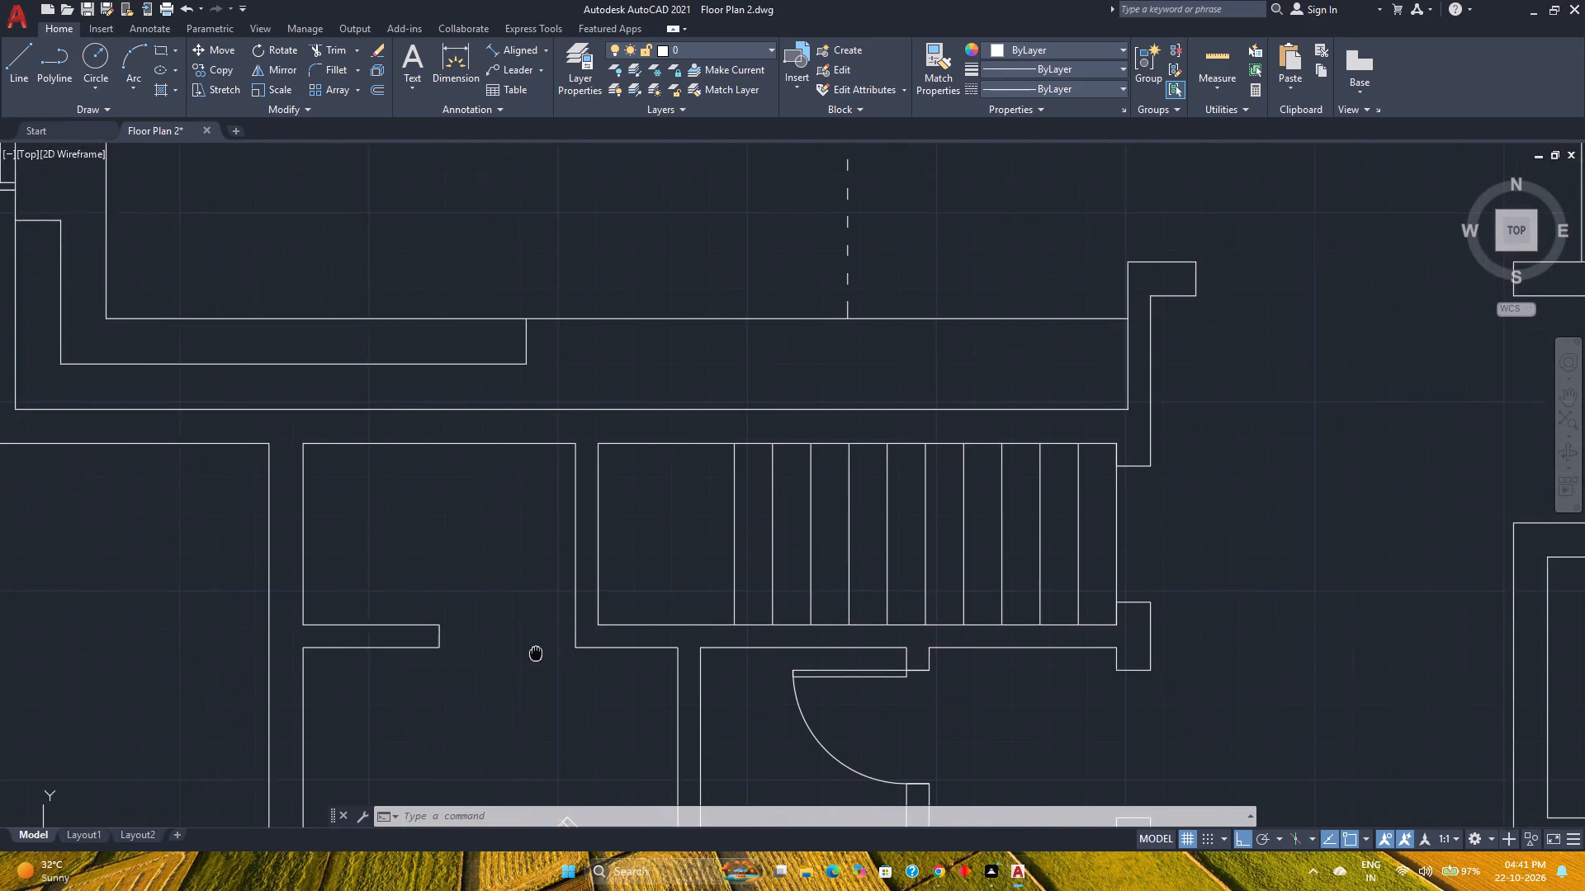
{"action": "middle_click_drag", "start_coordinate": [537, 655], "coordinate": [539, 660]}
{"action": "scroll", "coordinate": [539, 660], "scroll_direction": "up", "scroll_amount": 1}
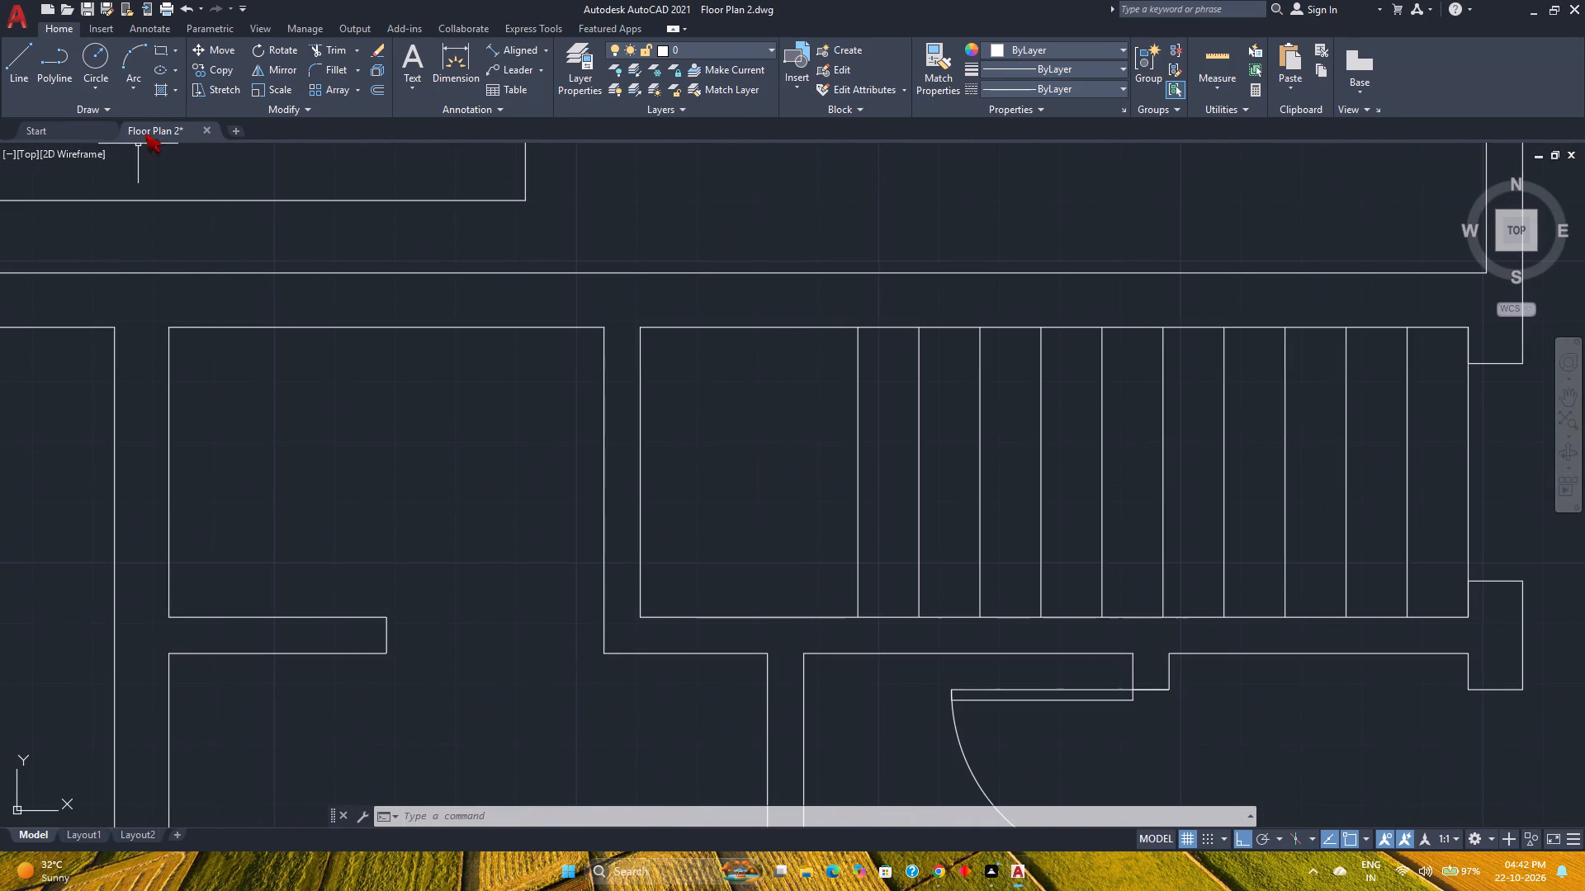
{"action": "left_click", "coordinate": [158, 53]}
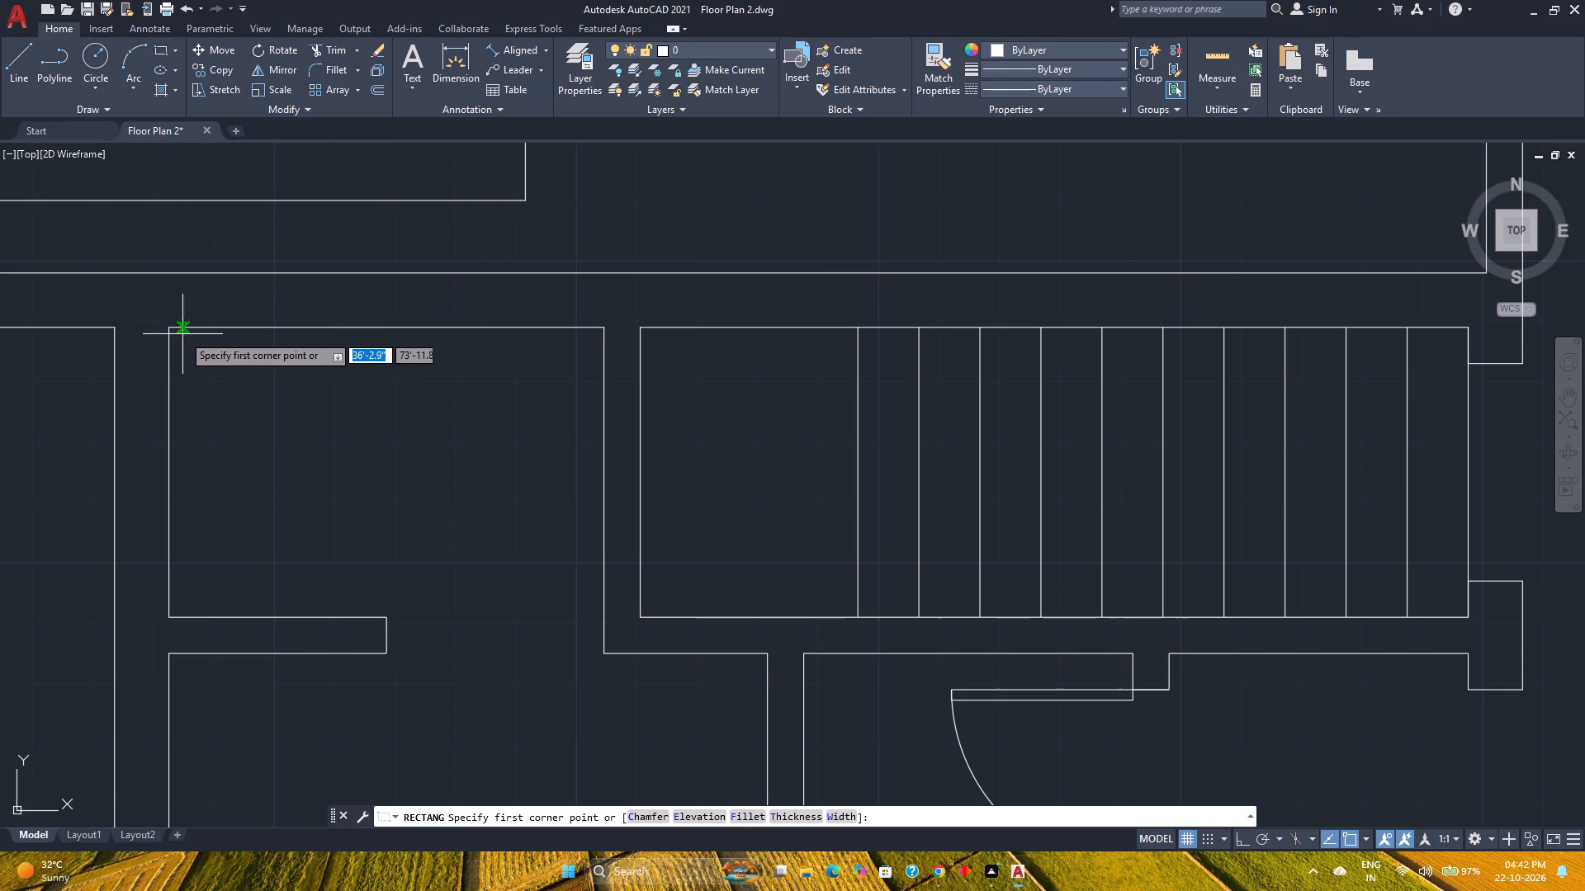
{"action": "left_click", "coordinate": [173, 331]}
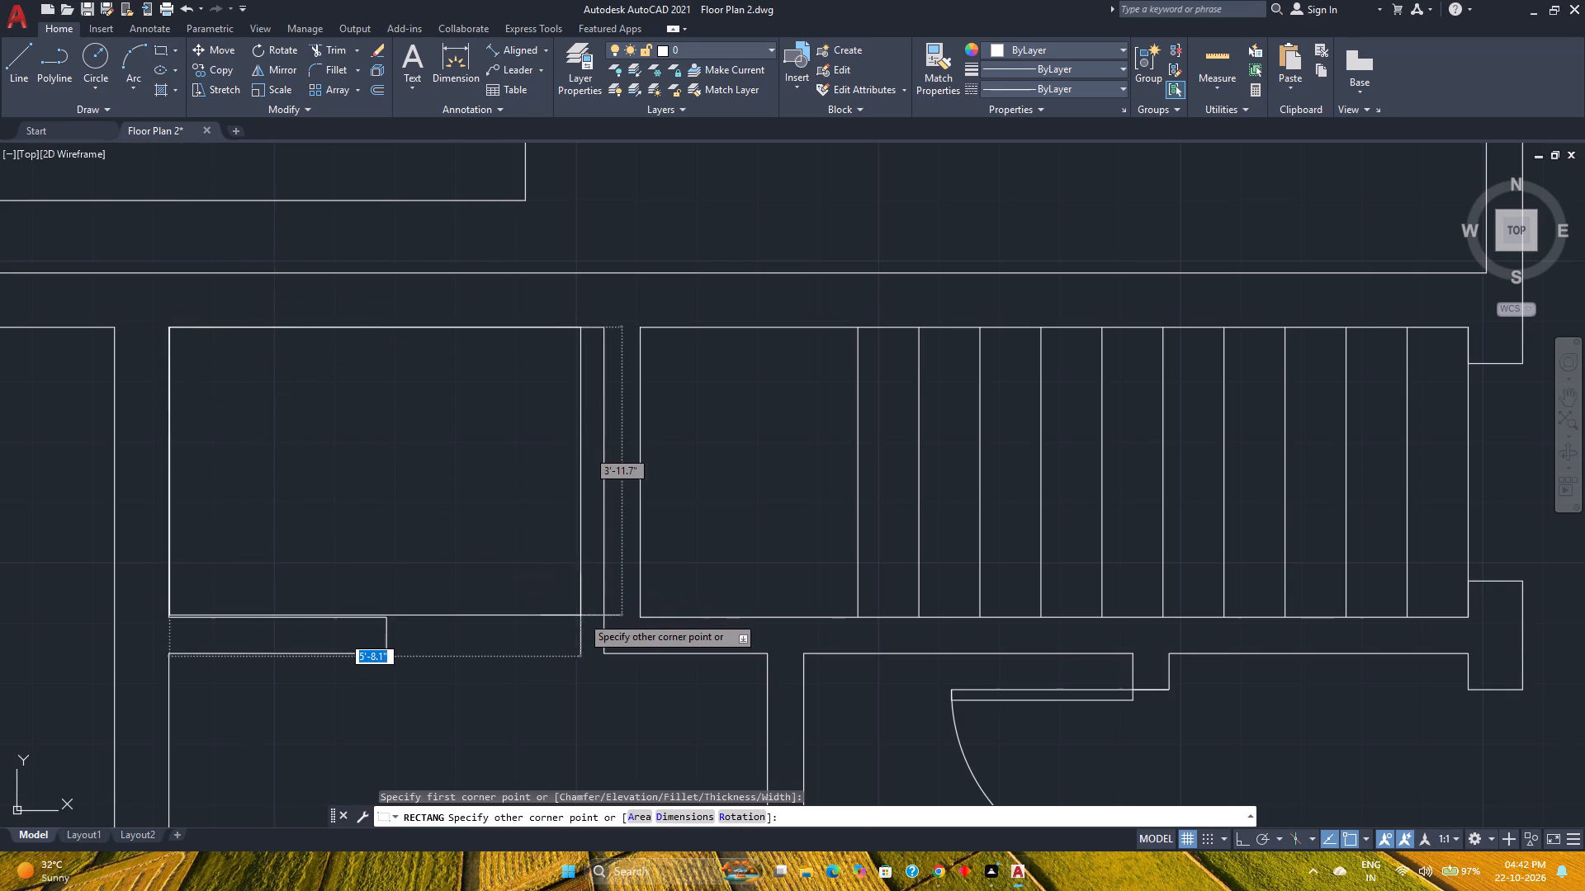
{"action": "key", "text": "Escape"}
{"action": "key", "text": "space"}
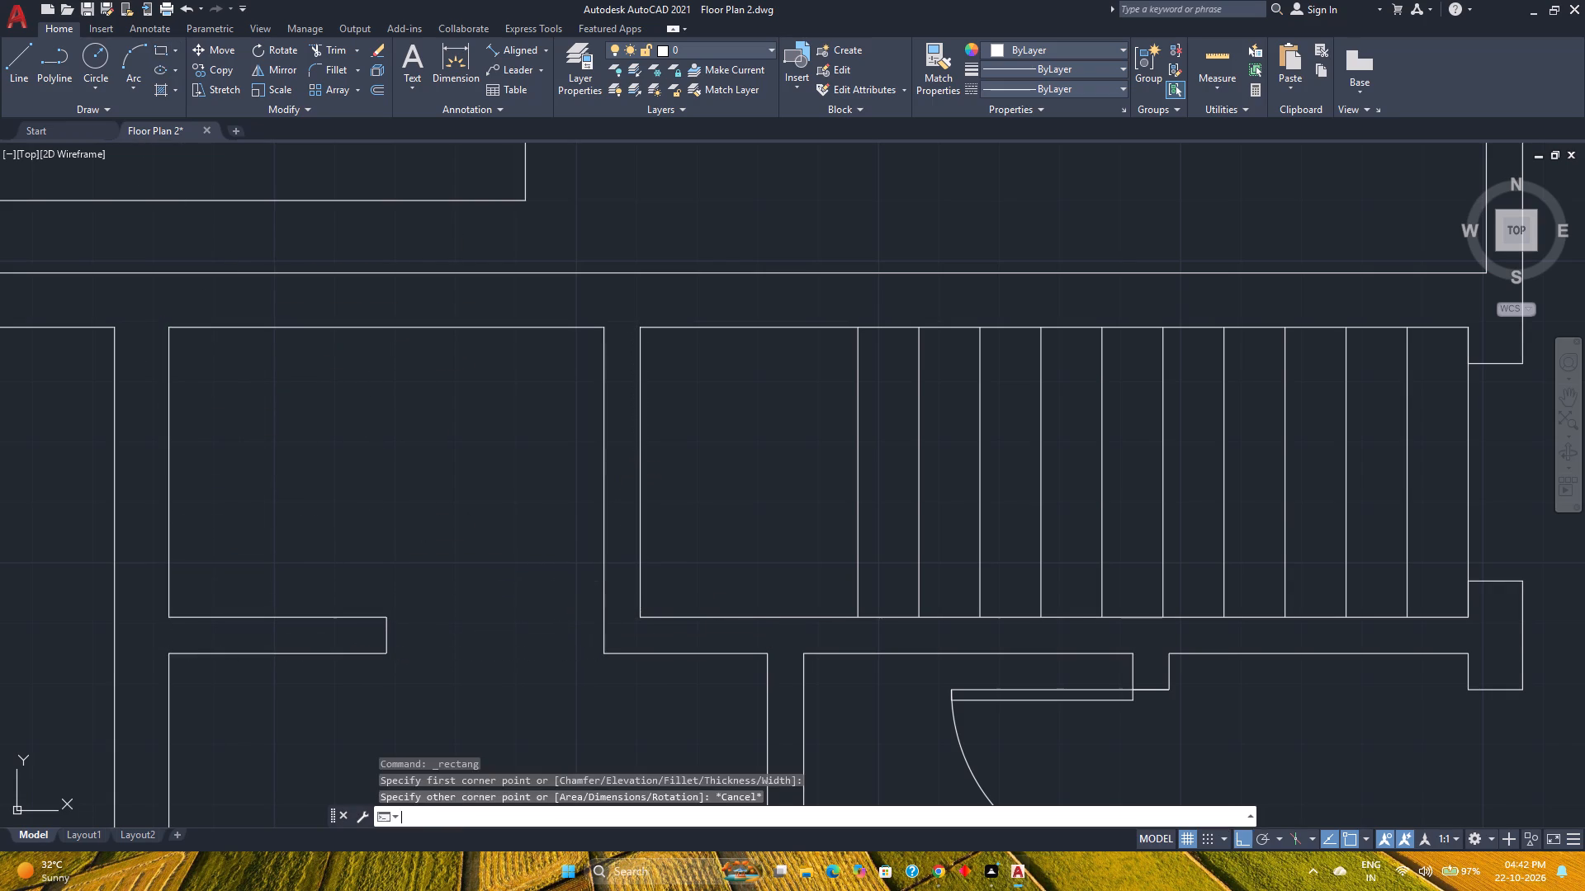
{"action": "left_click", "coordinate": [605, 328]}
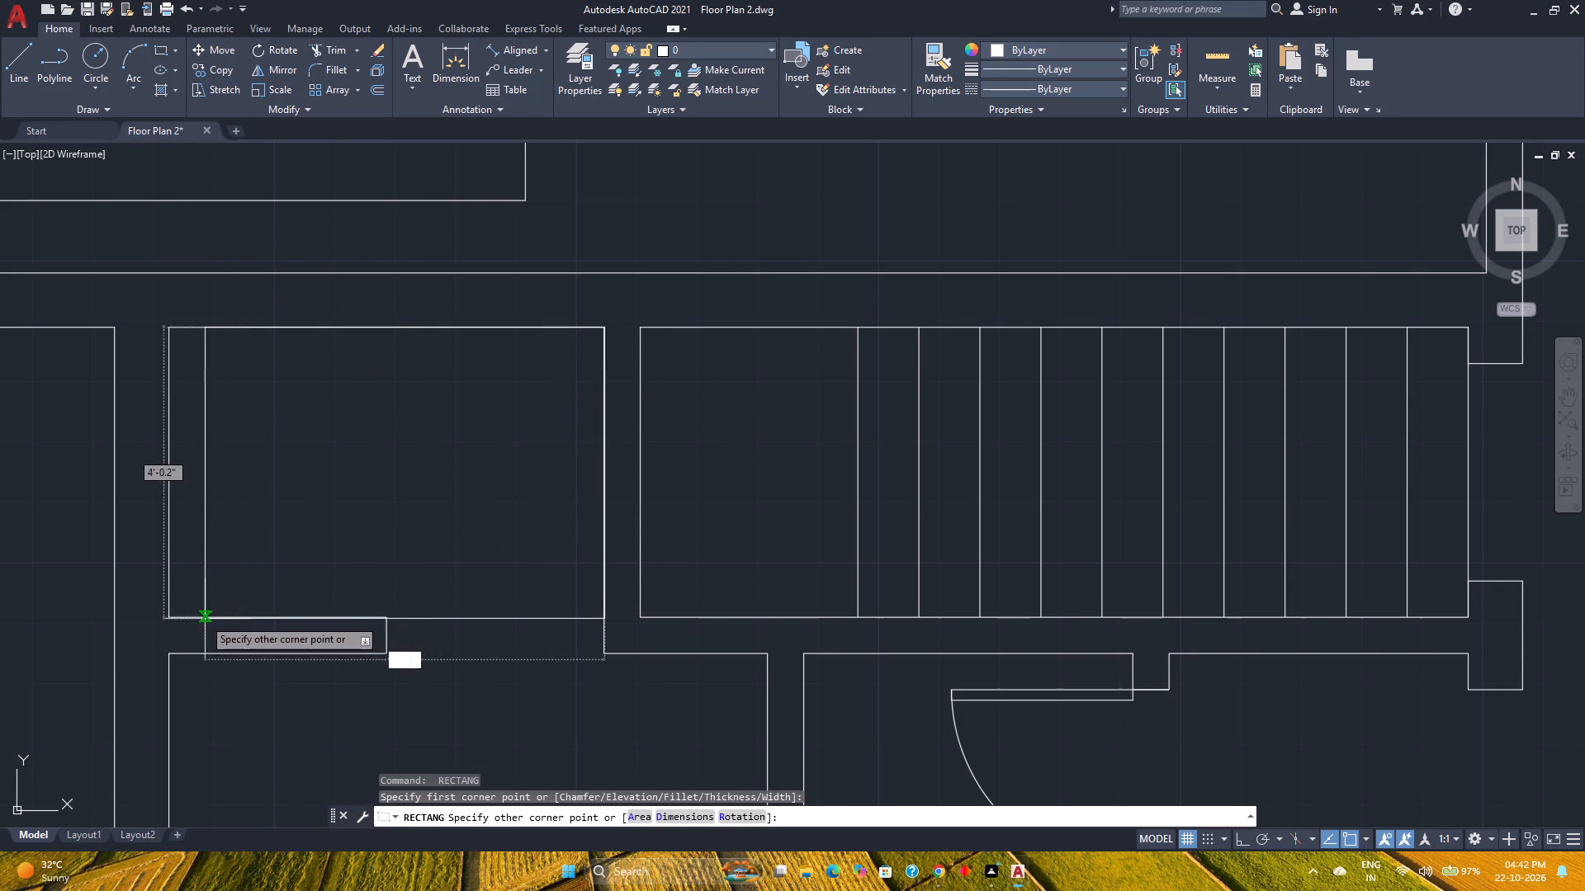
{"action": "left_click", "coordinate": [171, 614]}
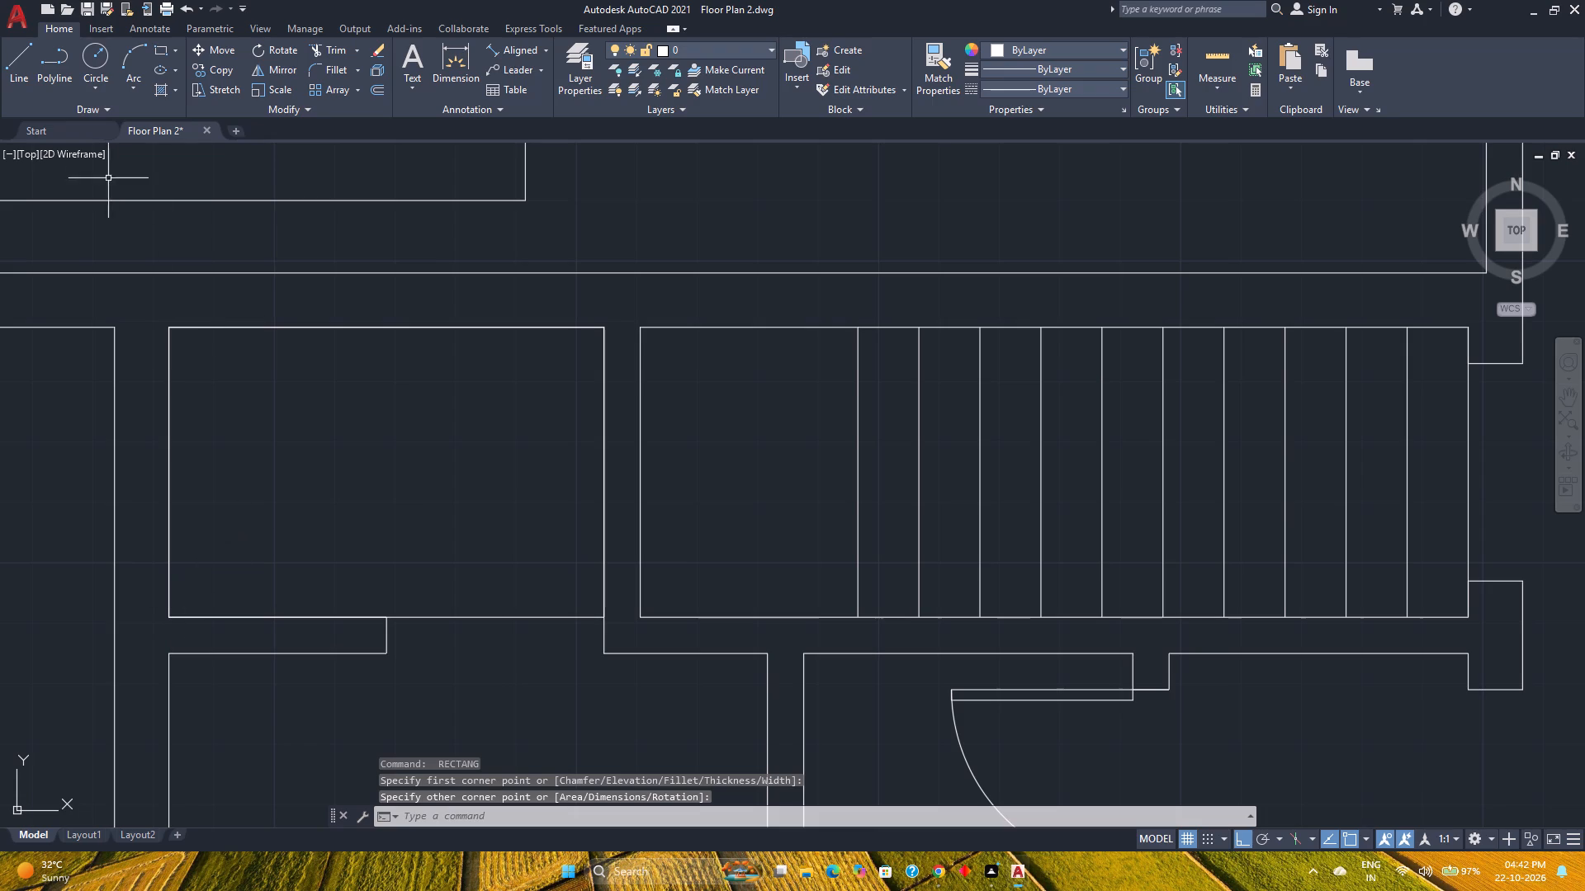
Draw two crossing diagonal lines between the opposite corners of the alcove rectangle beside the staircase.
{"action": "left_click", "coordinate": [15, 61]}
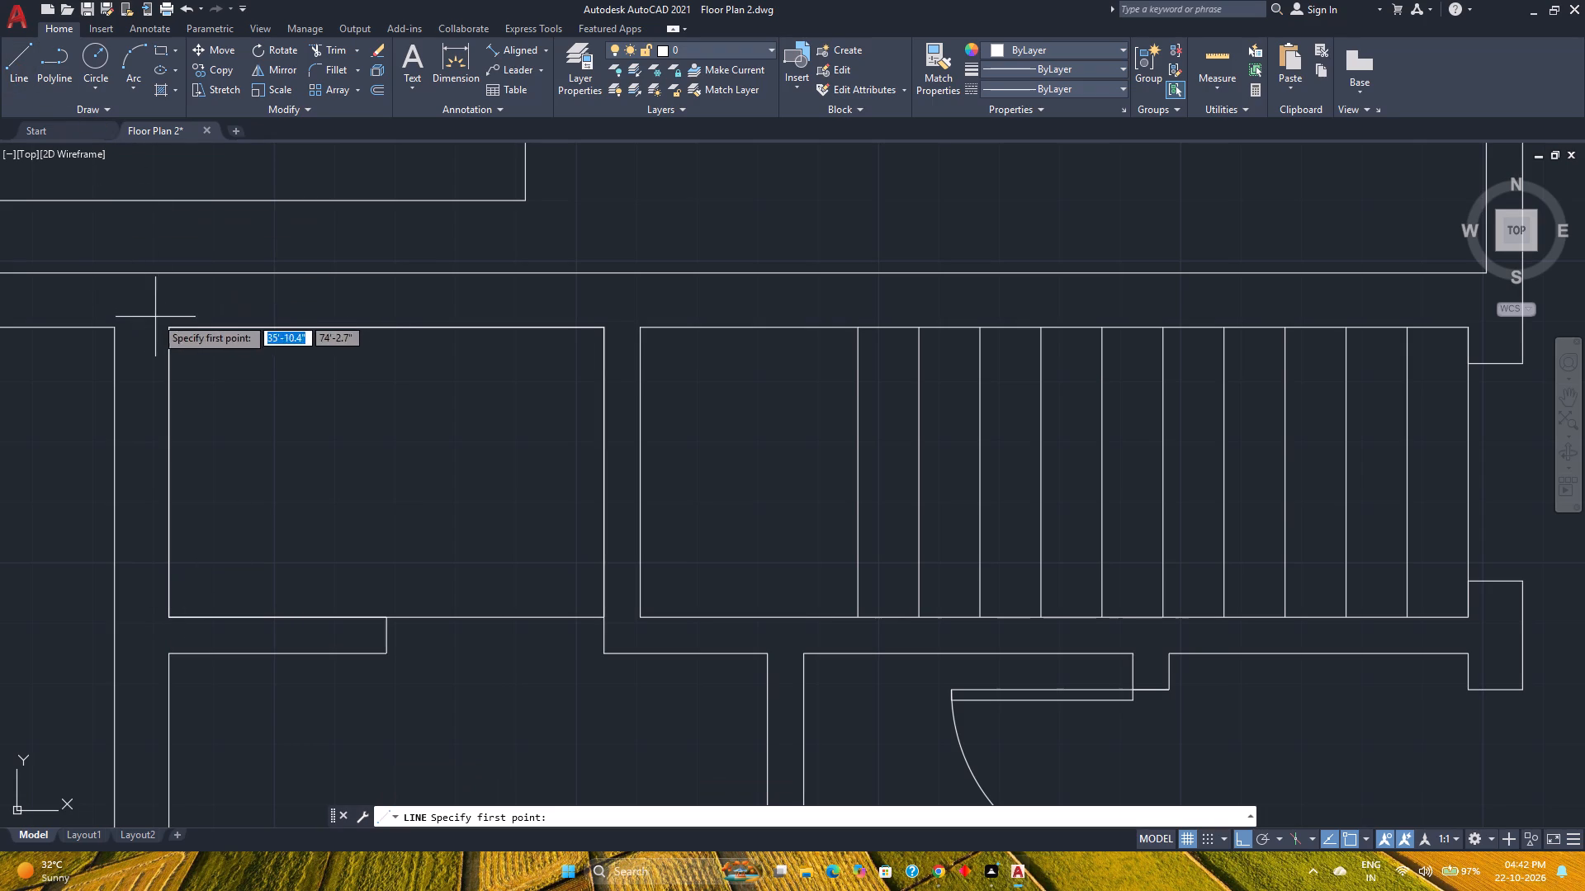
{"action": "left_click", "coordinate": [170, 330]}
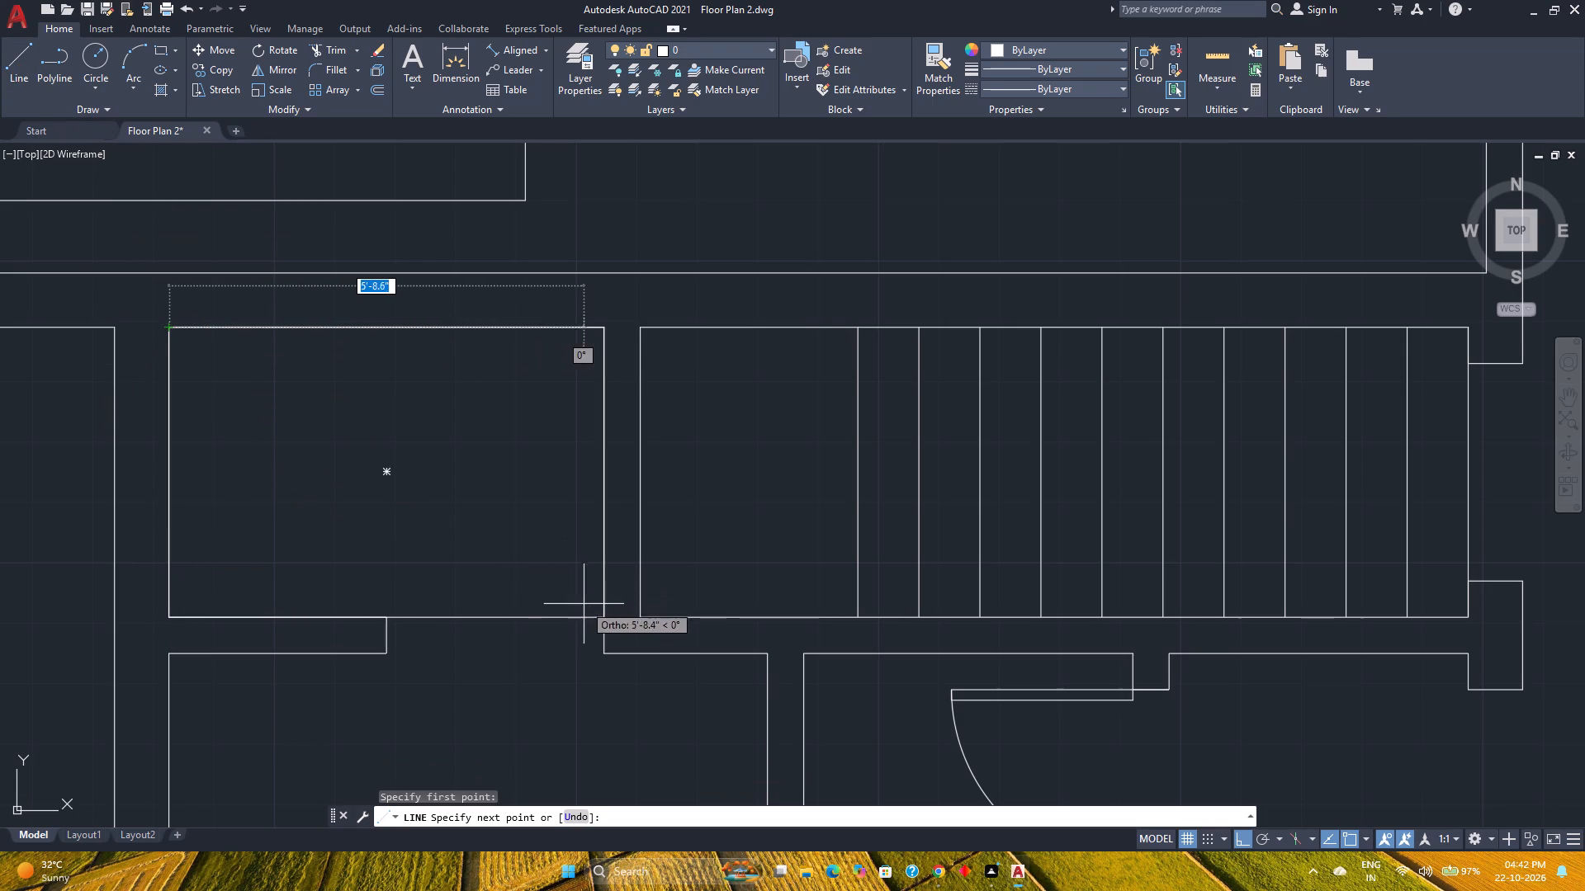
{"action": "left_click", "coordinate": [602, 616]}
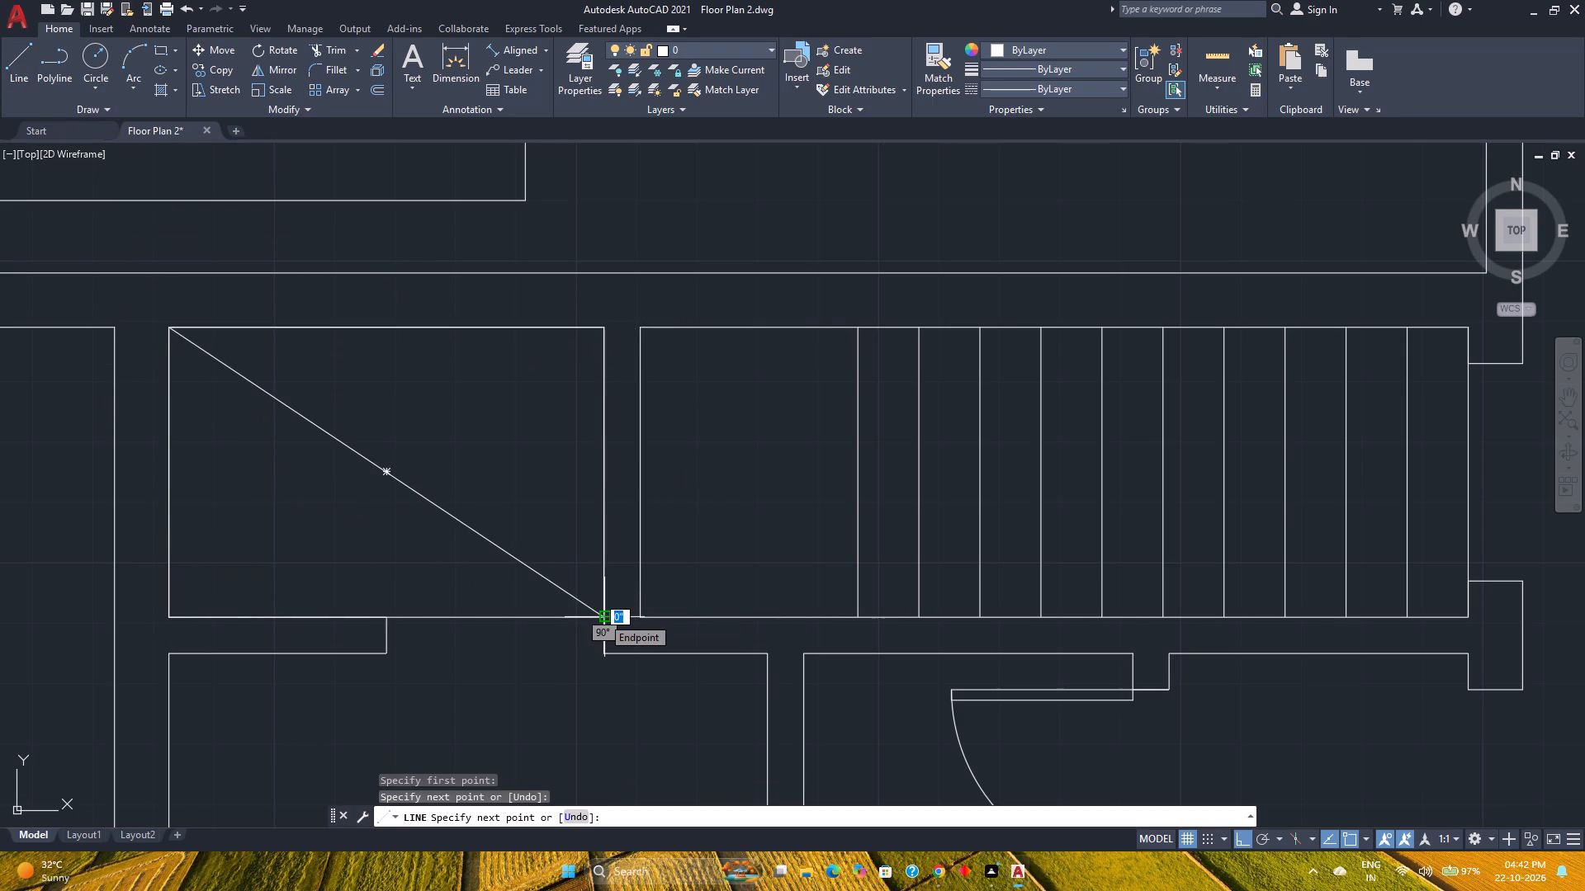
{"action": "key", "text": "Escape"}
{"action": "key", "text": "space"}
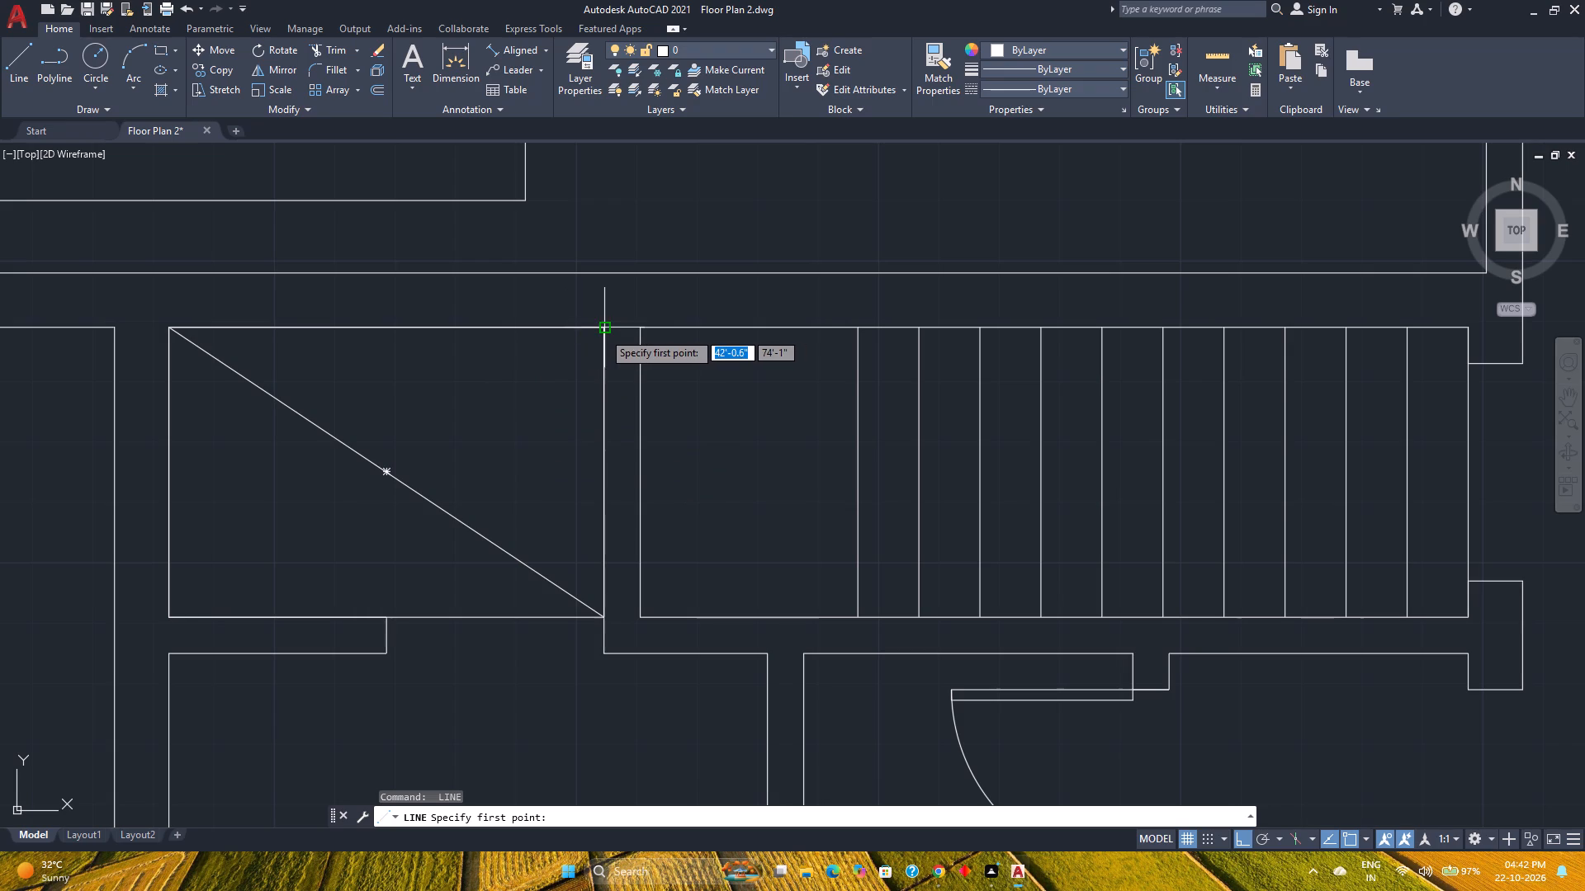
{"action": "left_click", "coordinate": [603, 332]}
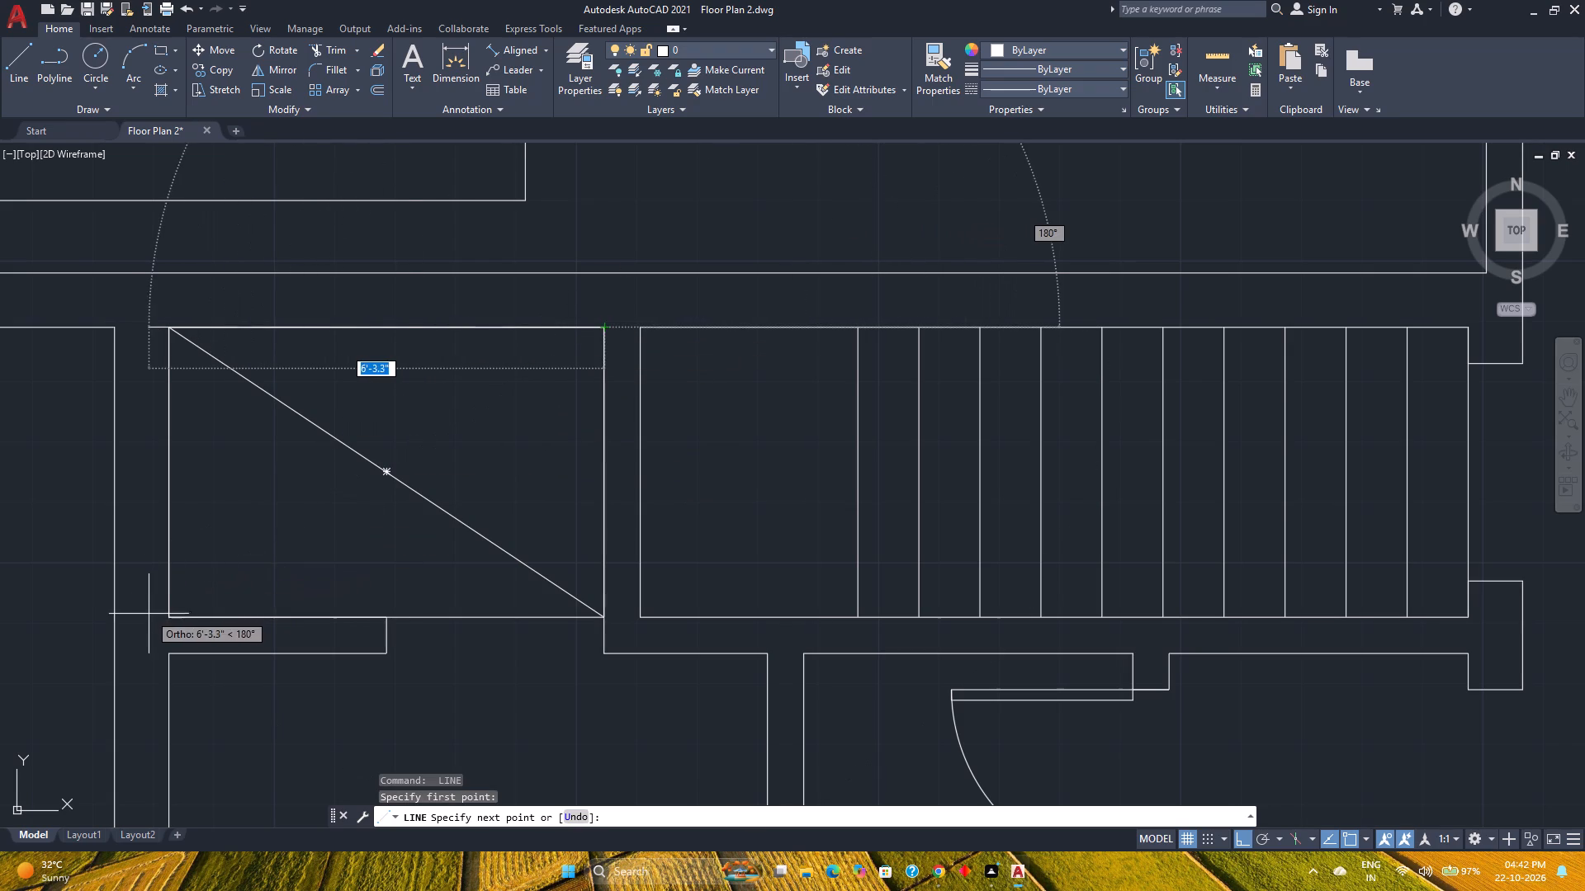
{"action": "left_click", "coordinate": [162, 618]}
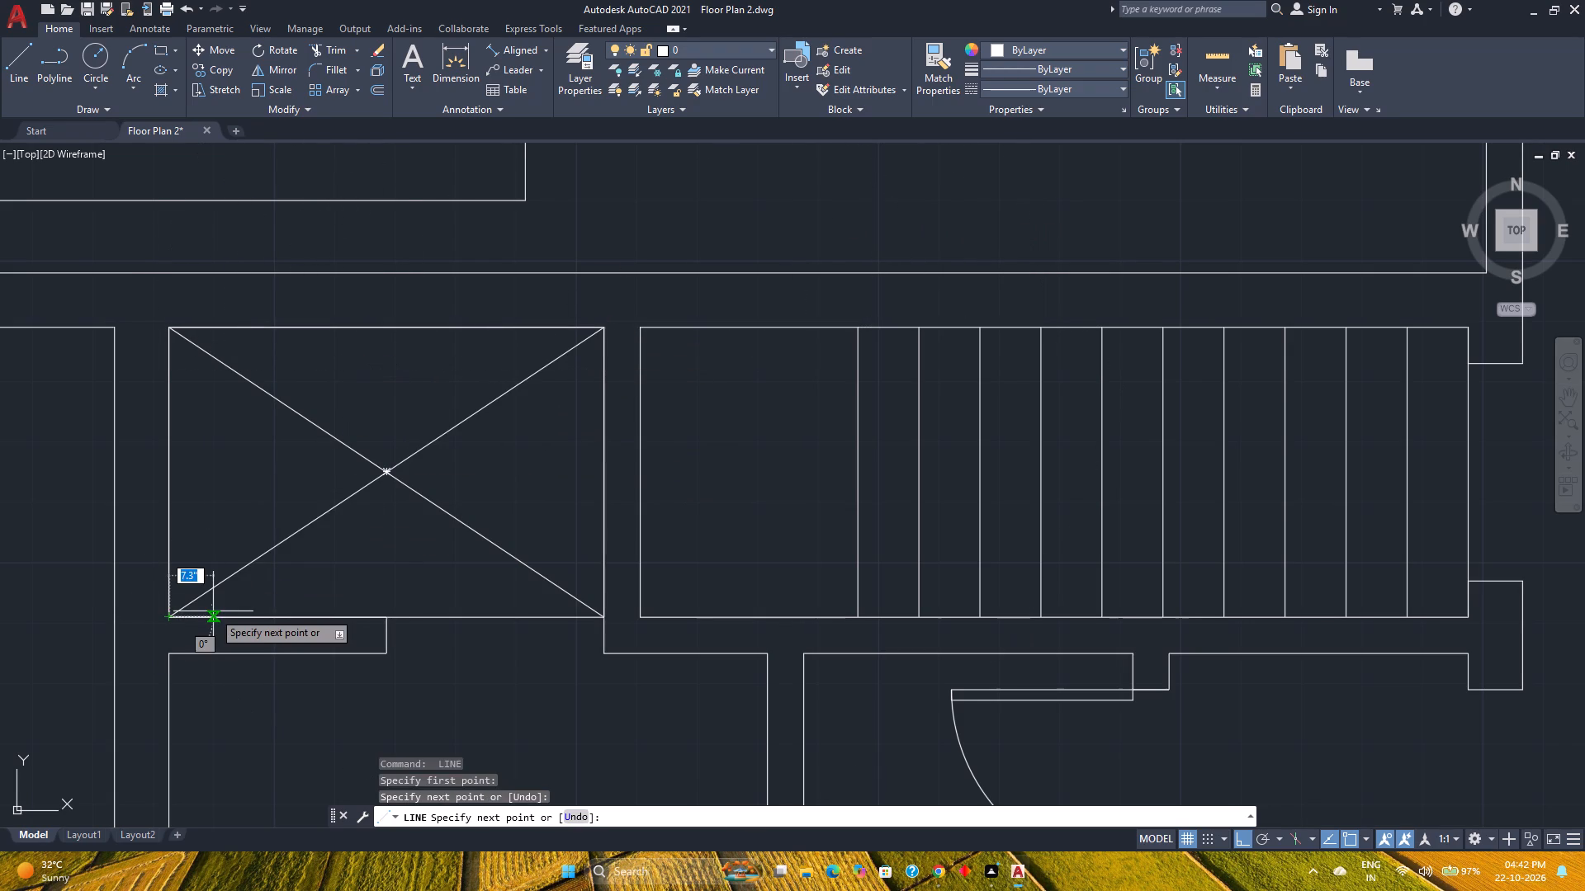
{"action": "key", "text": "Escape"}
Group the alcove rectangle together with its two diagonal lines.
{"action": "left_click", "coordinate": [507, 642]}
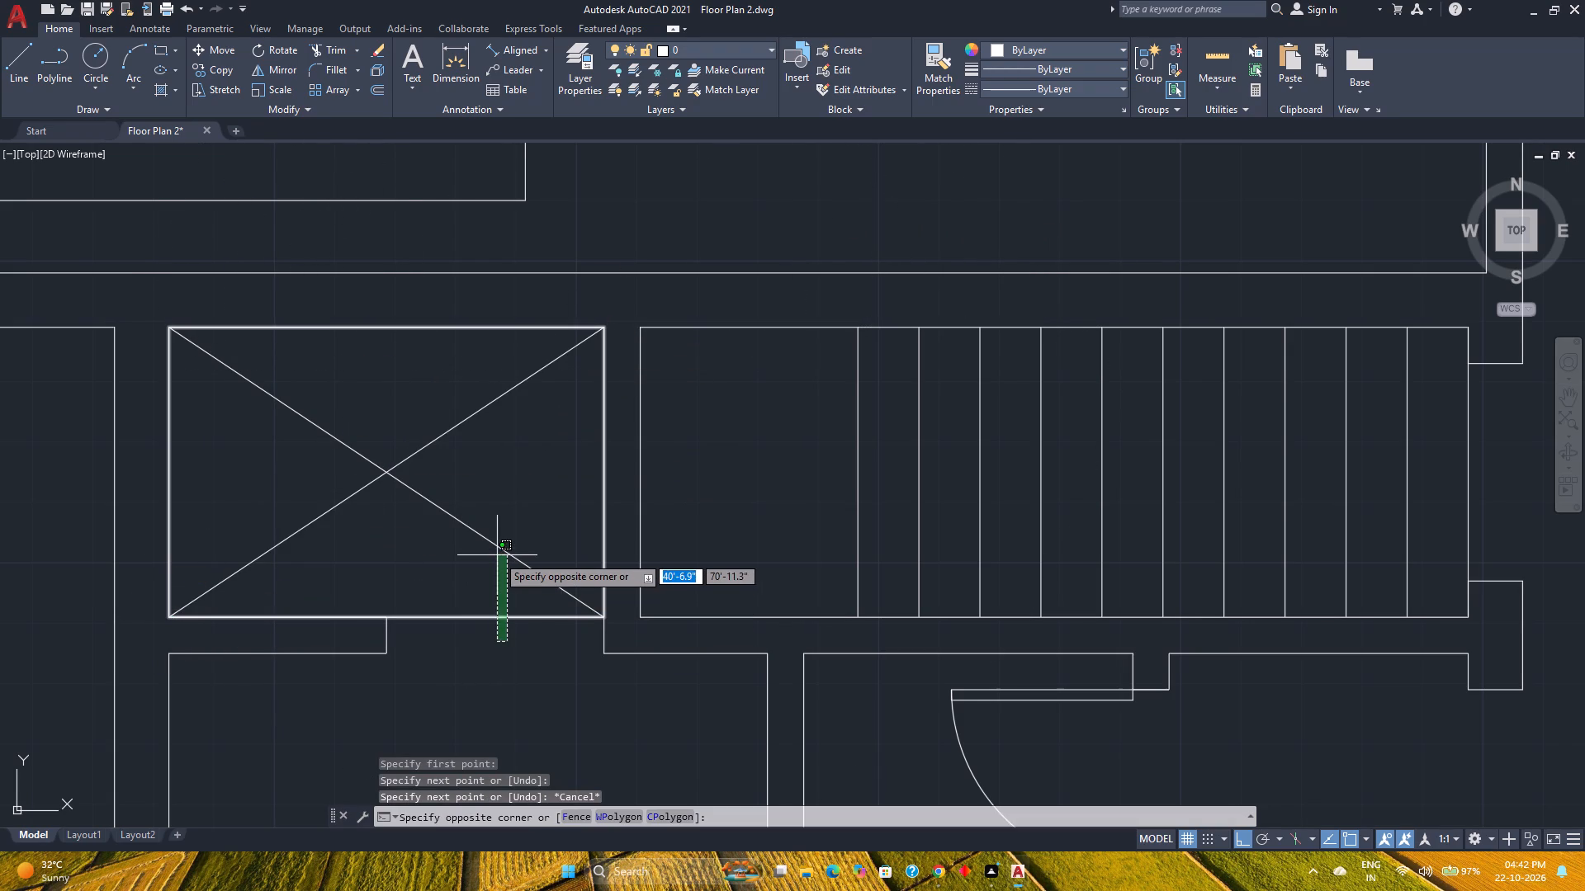
{"action": "left_click", "coordinate": [494, 550]}
{"action": "left_click", "coordinate": [519, 489]}
{"action": "left_click", "coordinate": [409, 429]}
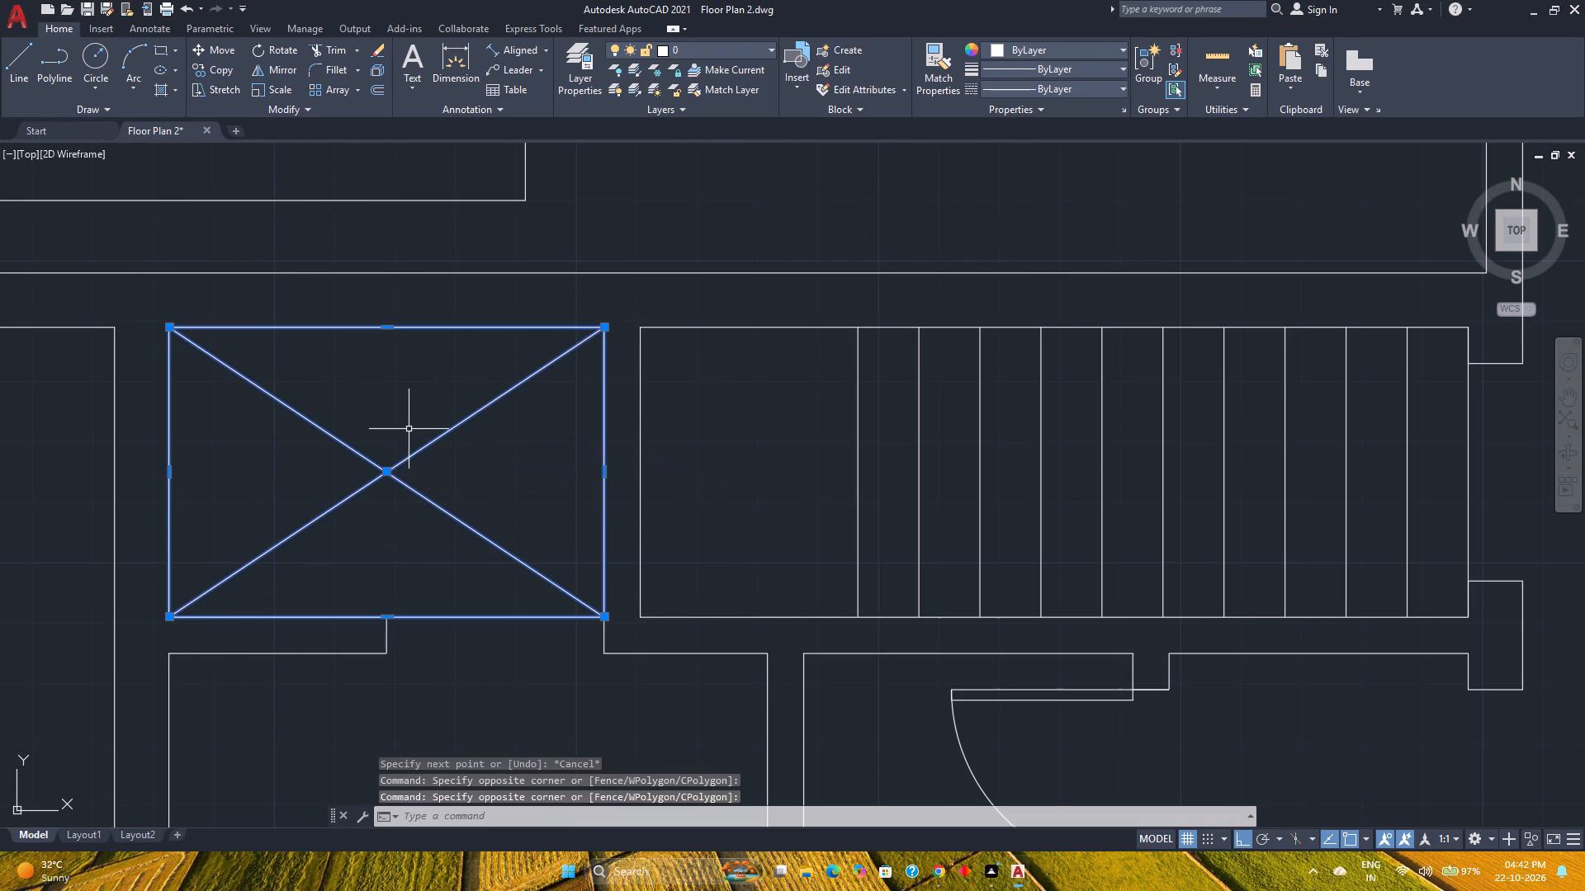
{"action": "key", "text": "g"}
{"action": "key", "text": "Return"}
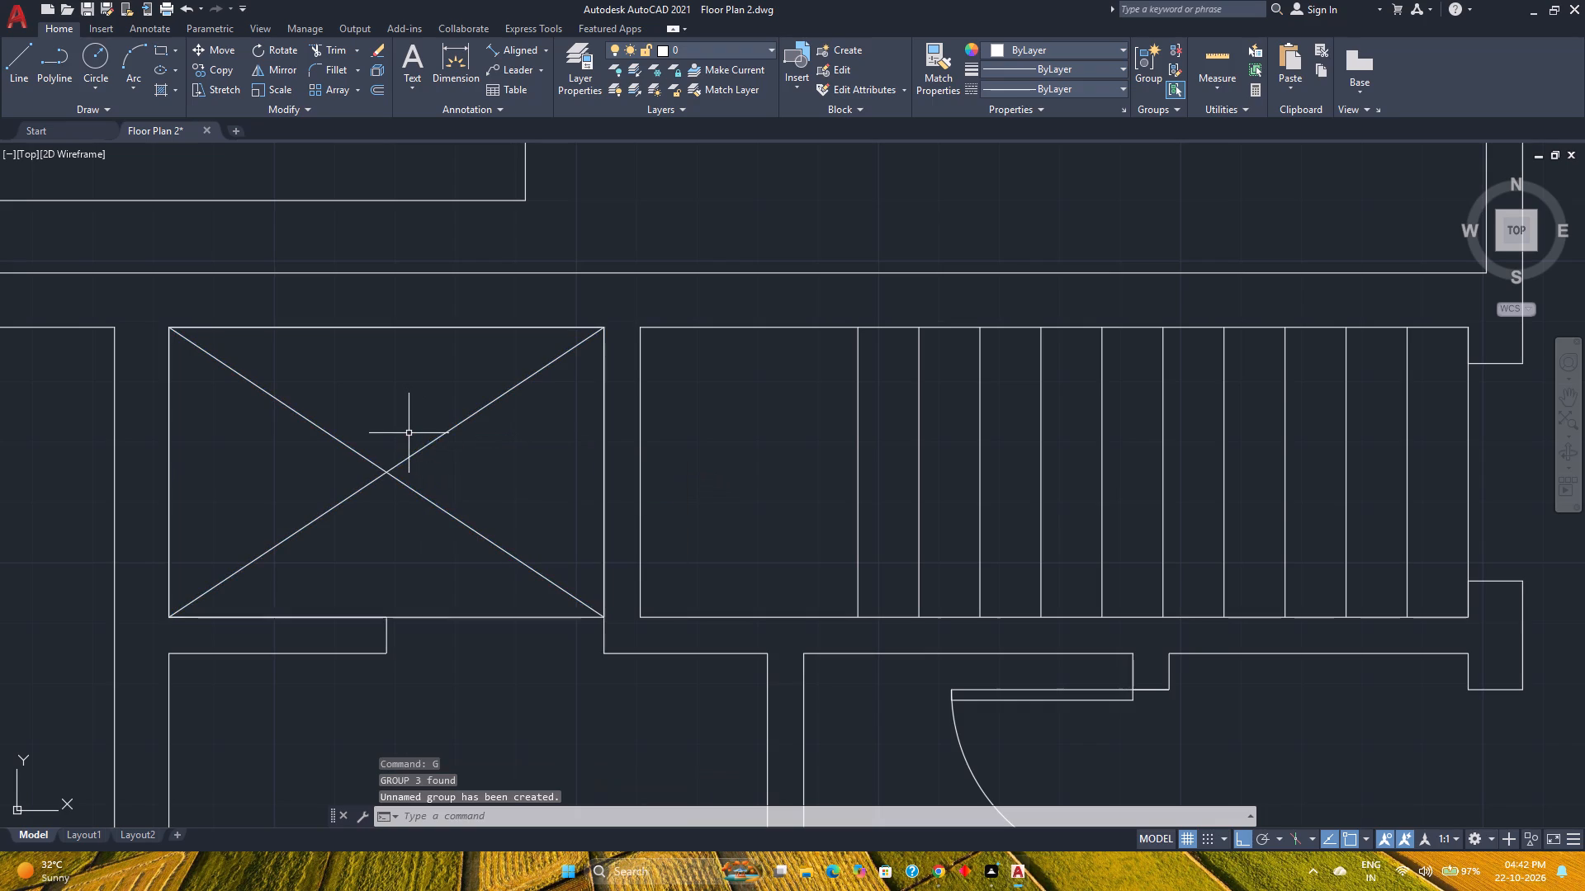
Change the linetype of the crossed-rectangle group to the dashed ACAD_ISO03W linetype.
{"action": "left_click", "coordinate": [442, 511]}
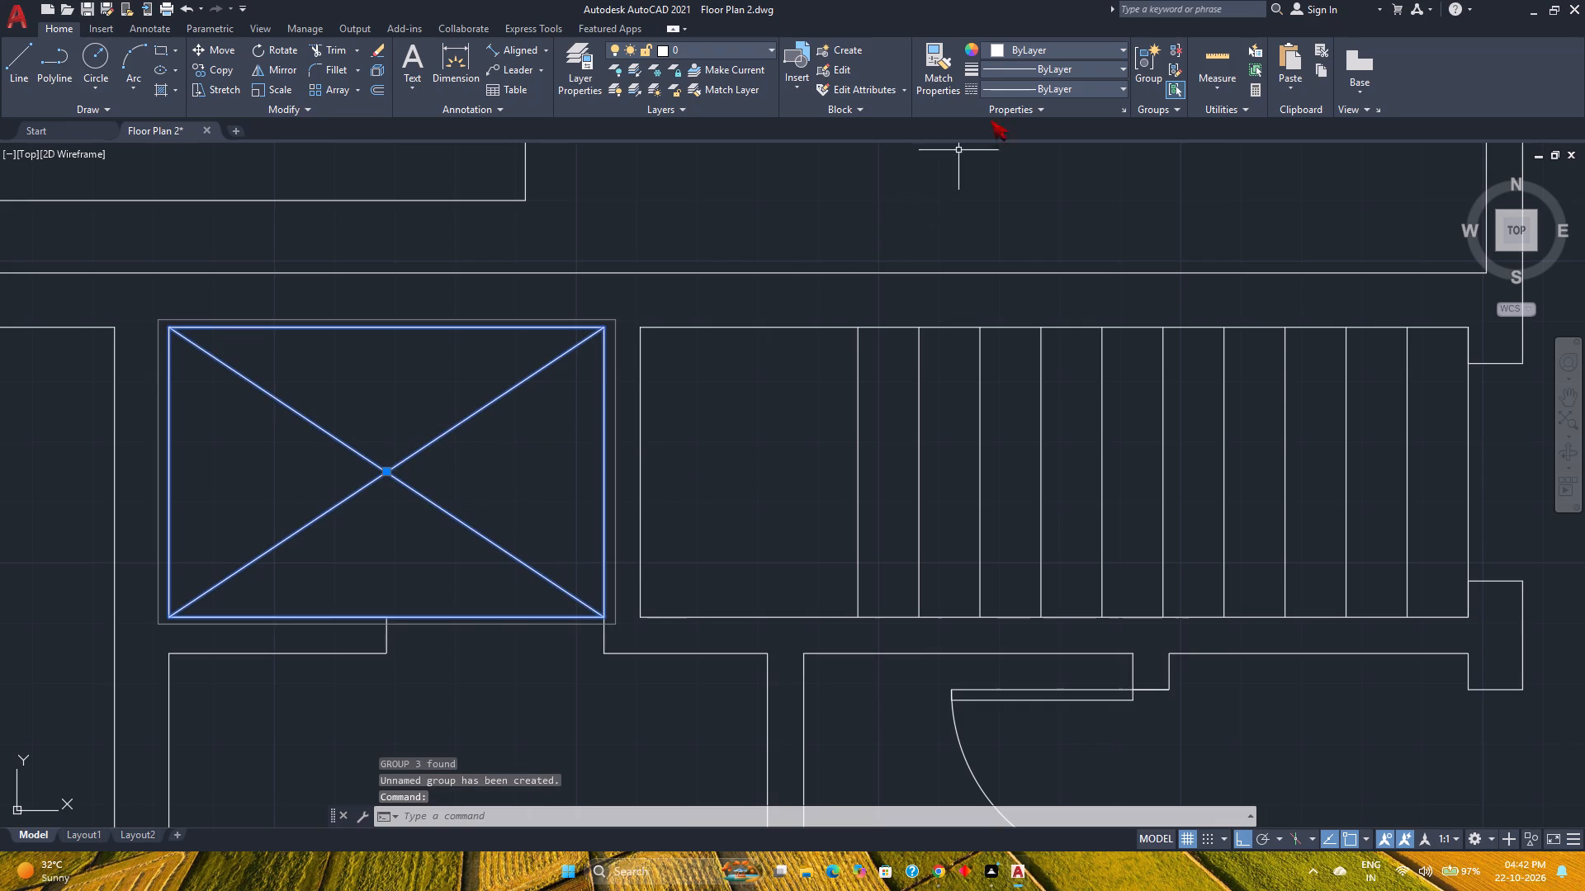
{"action": "left_click", "coordinate": [1018, 92]}
{"action": "left_click", "coordinate": [1024, 147]}
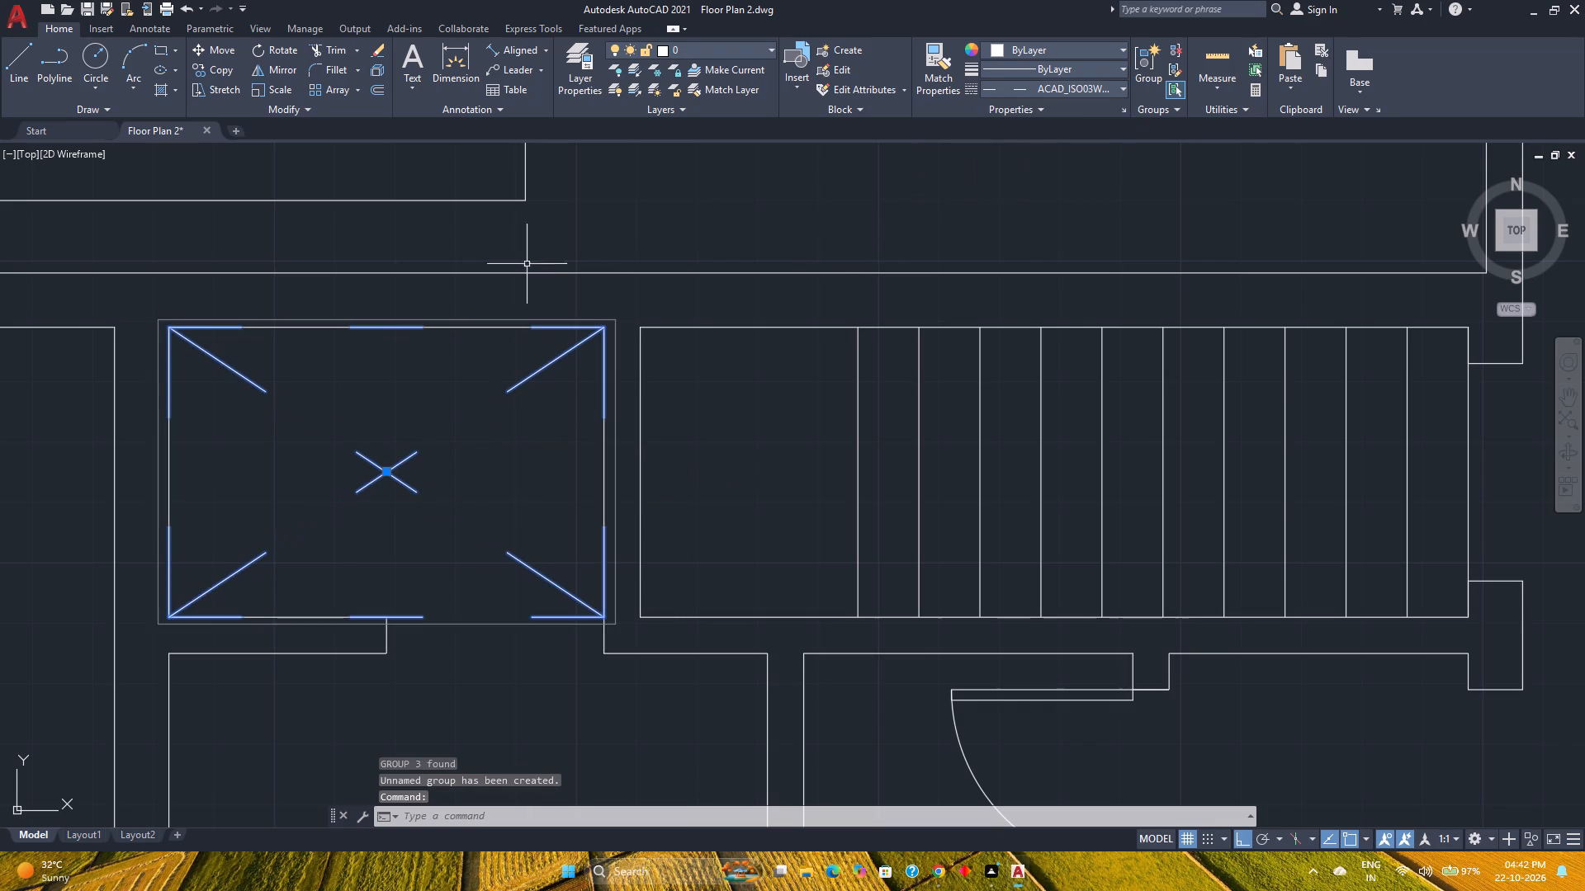
Set the linetype scale of the crossed-rectangle group to 0.25.
{"action": "key", "text": "ctrl+1"}
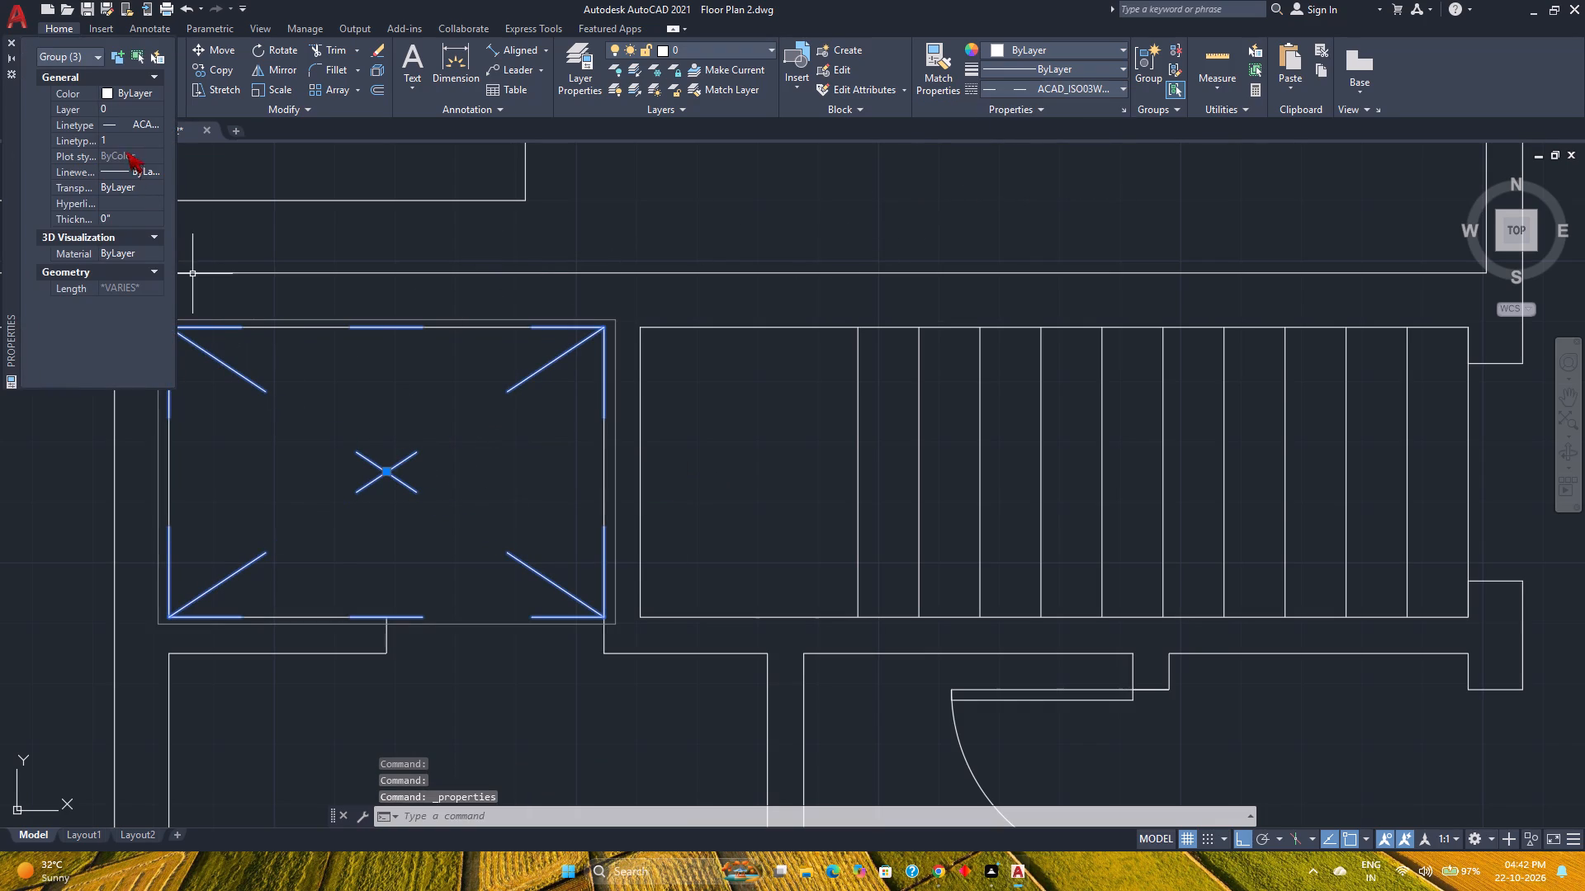
{"action": "left_click", "coordinate": [121, 142]}
{"action": "type", "text": "0.25"}
{"action": "key", "text": "Return"}
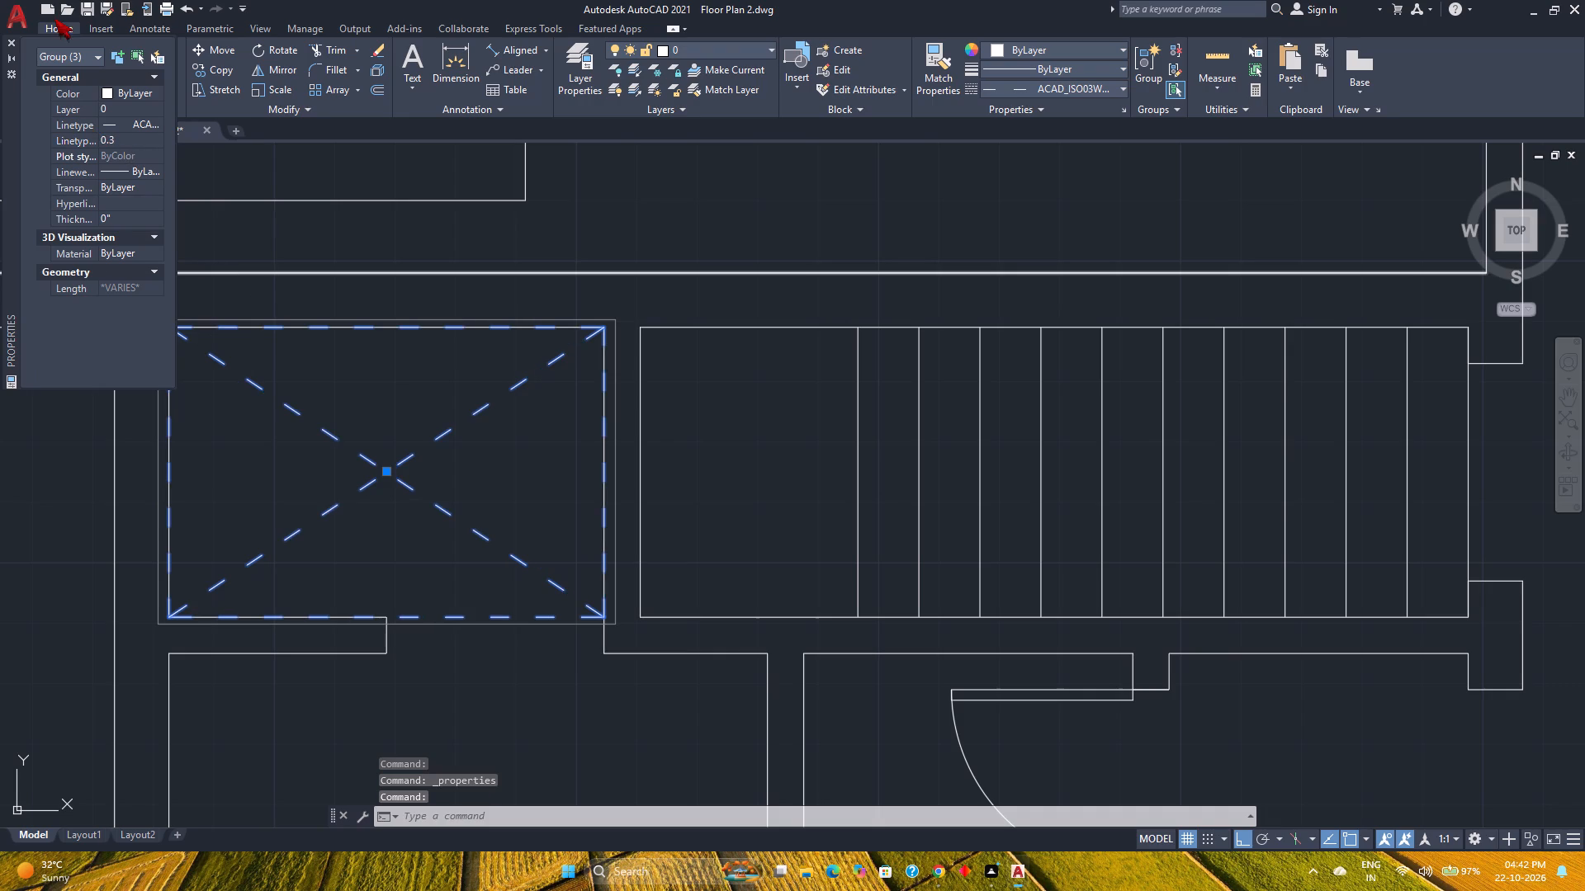
{"action": "left_click", "coordinate": [9, 40]}
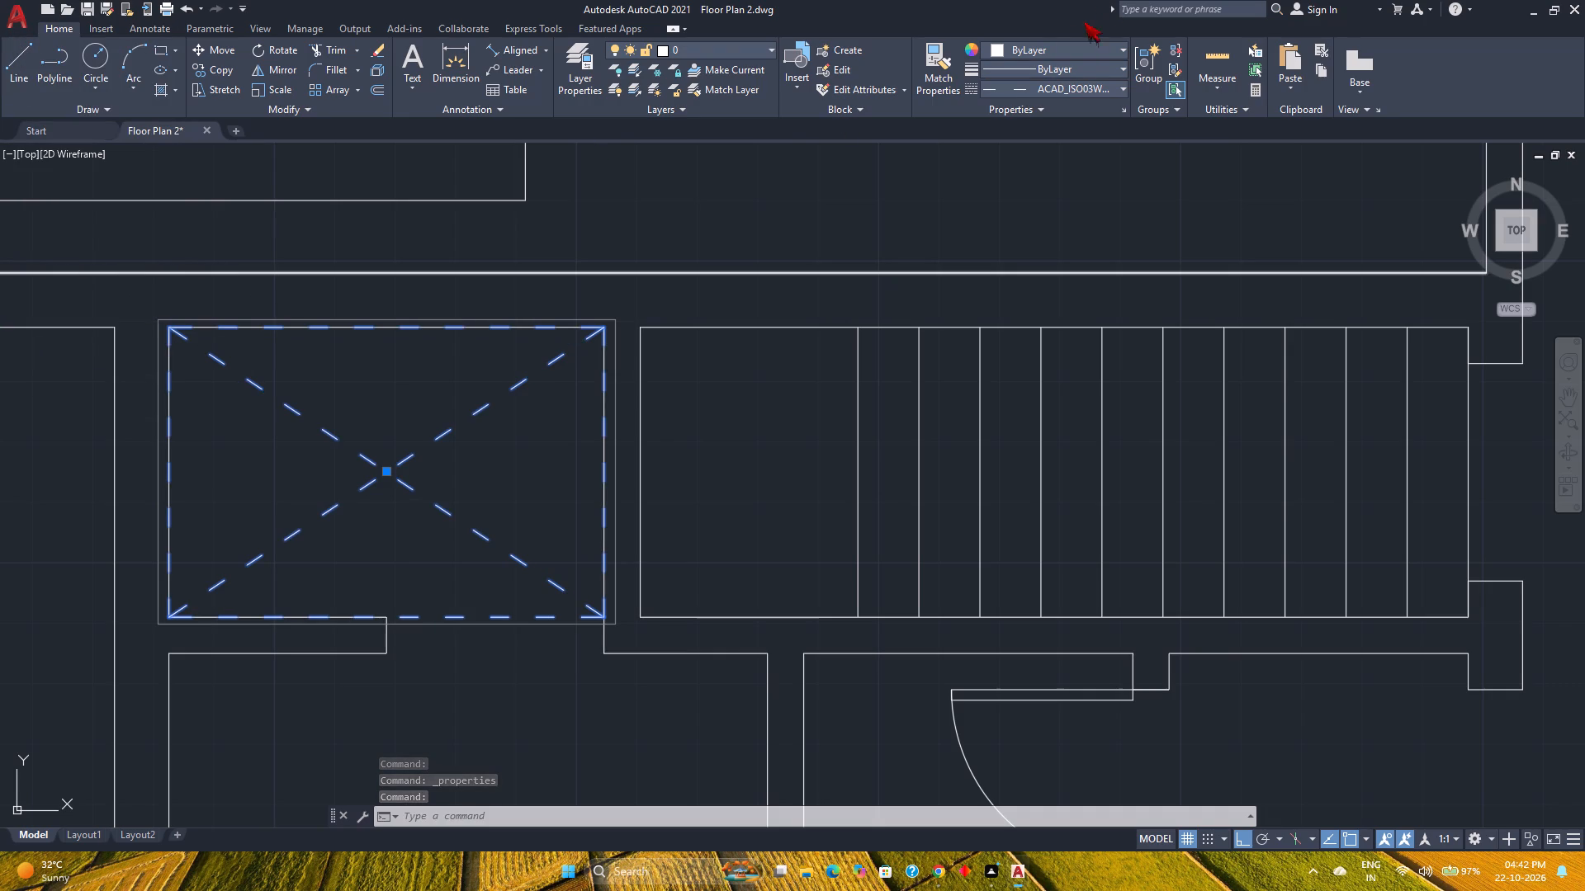
Set the lineweight of the crossed-rectangle group to 0.30 mm and clear the selection.
{"action": "left_click", "coordinate": [1061, 65]}
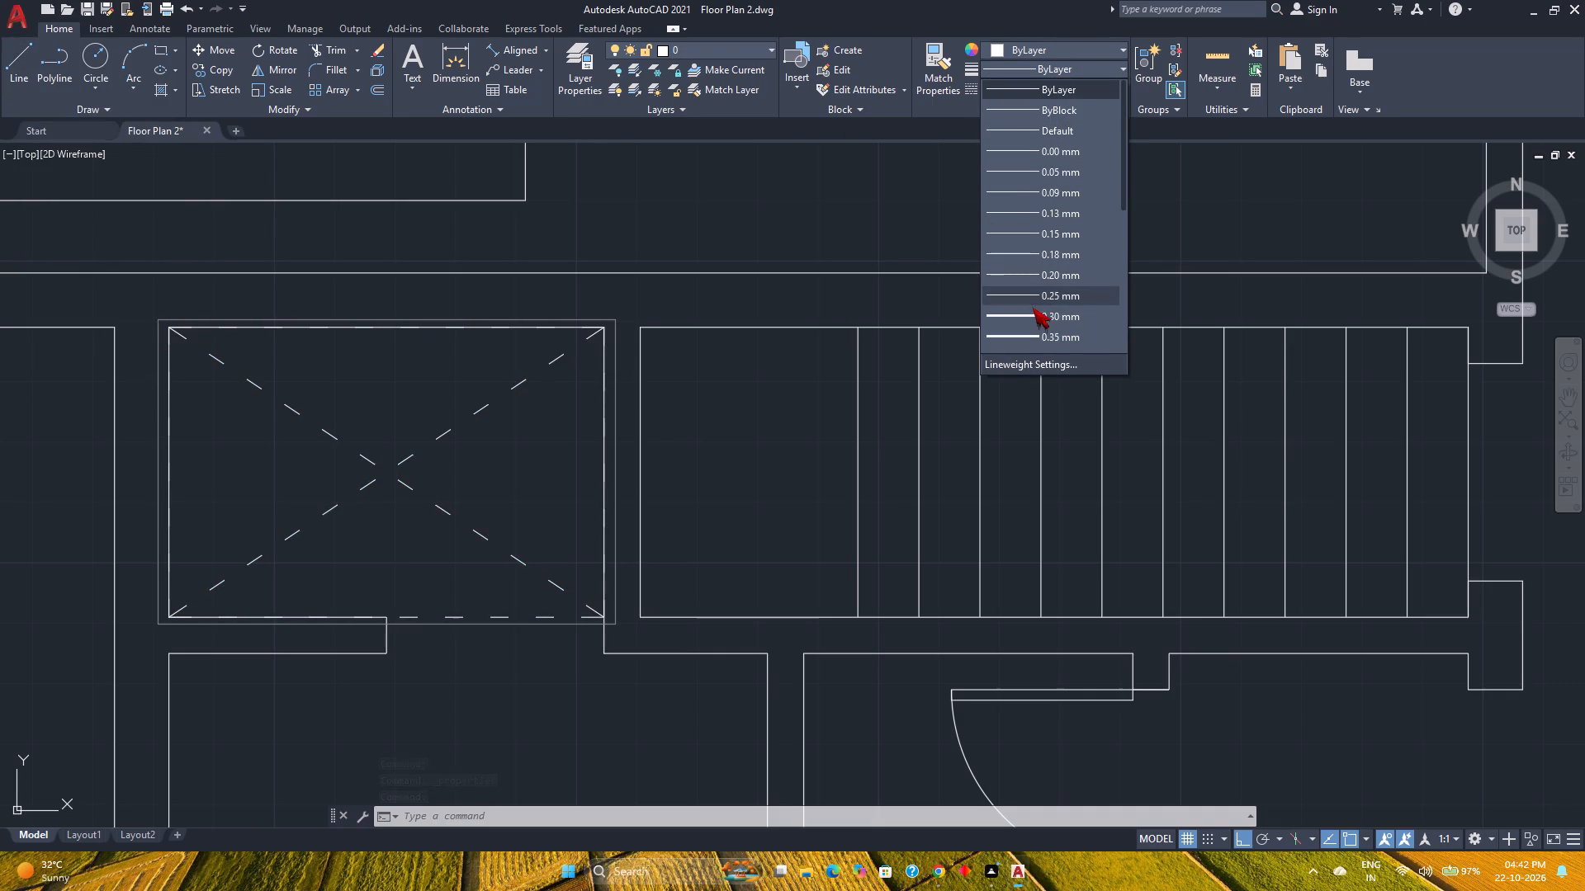
{"action": "left_click", "coordinate": [1034, 310]}
{"action": "key", "text": "Escape"}
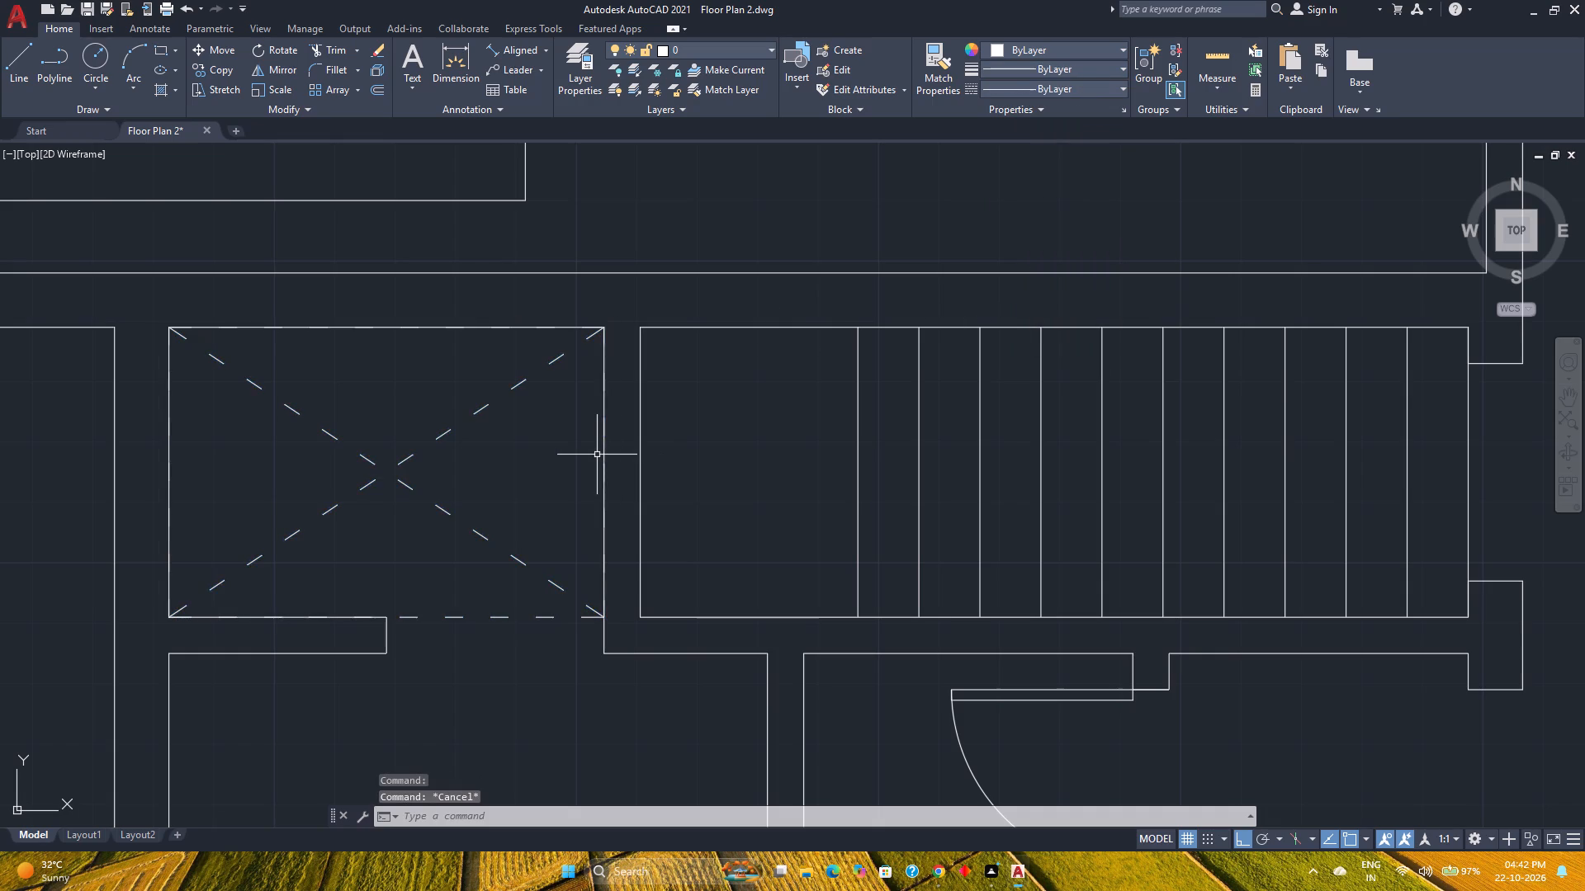
Draw connected lines from the wall corner at the angled door: 3" horizontally away, 2' at 135°, and straight up to the wall above.
{"action": "scroll", "coordinate": [597, 455], "scroll_direction": "down", "scroll_amount": 4}
{"action": "middle_click_drag", "start_coordinate": [606, 479], "coordinate": [508, 458]}
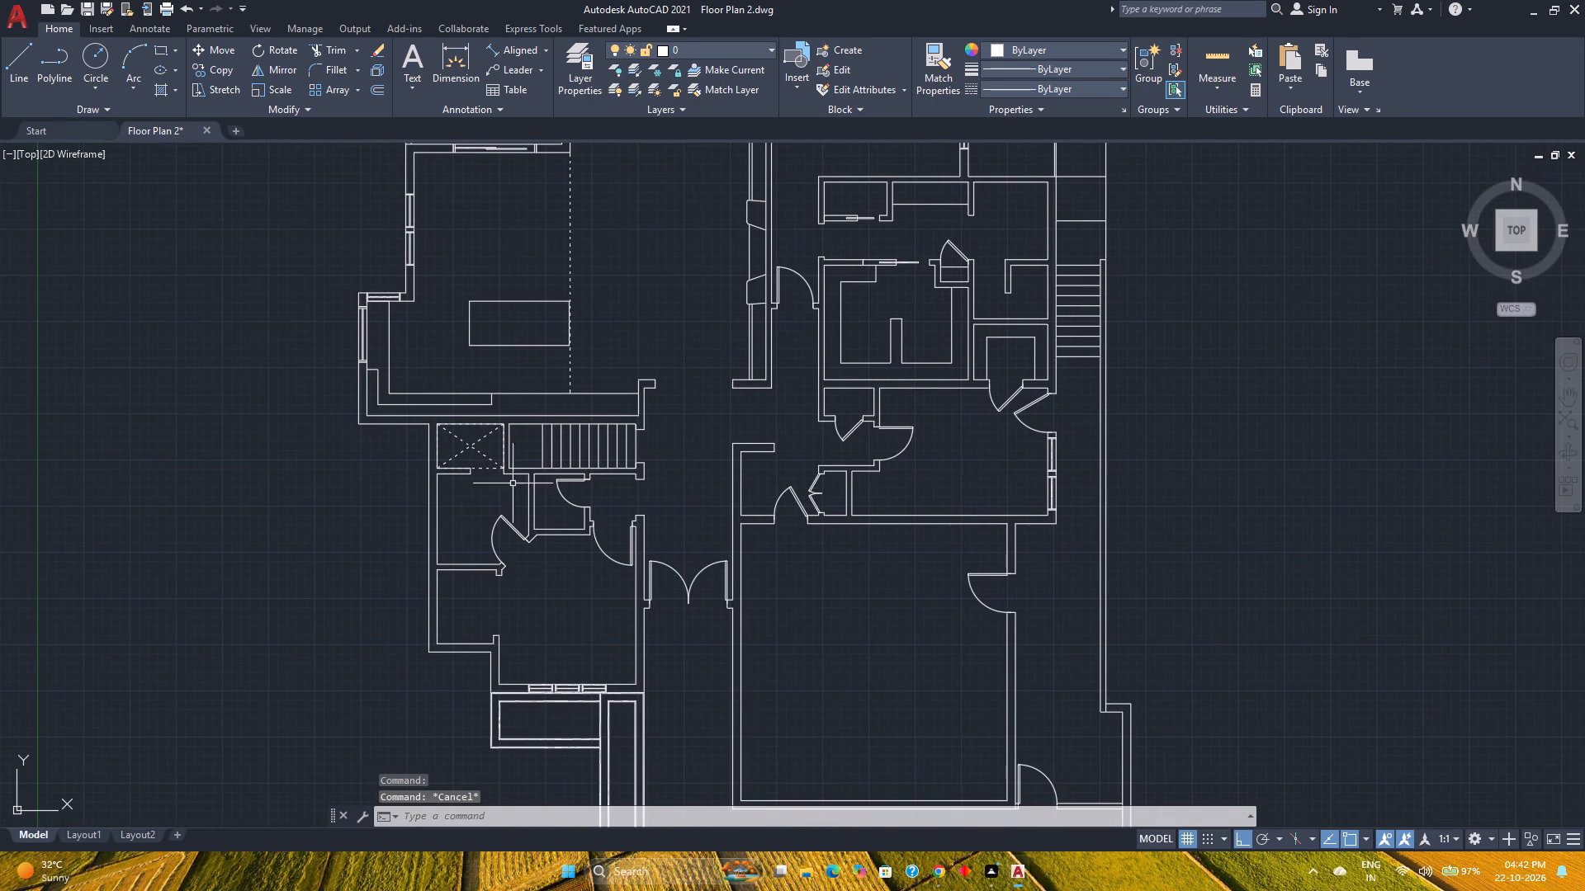
{"action": "scroll", "coordinate": [494, 478], "scroll_direction": "up", "scroll_amount": 1}
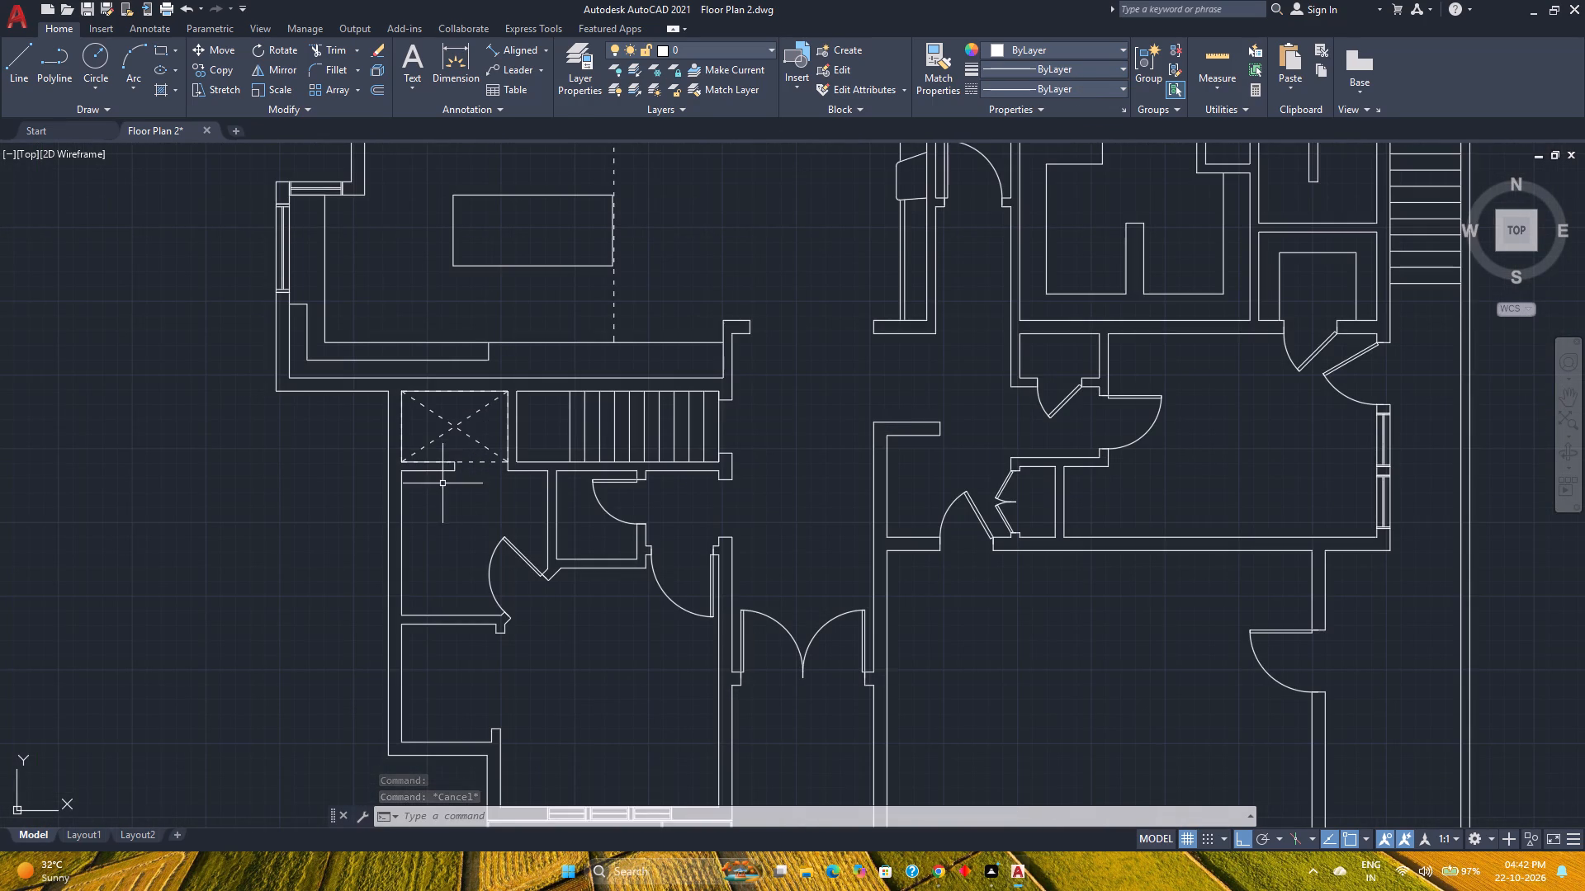
{"action": "scroll", "coordinate": [480, 427], "scroll_direction": "down", "scroll_amount": 2}
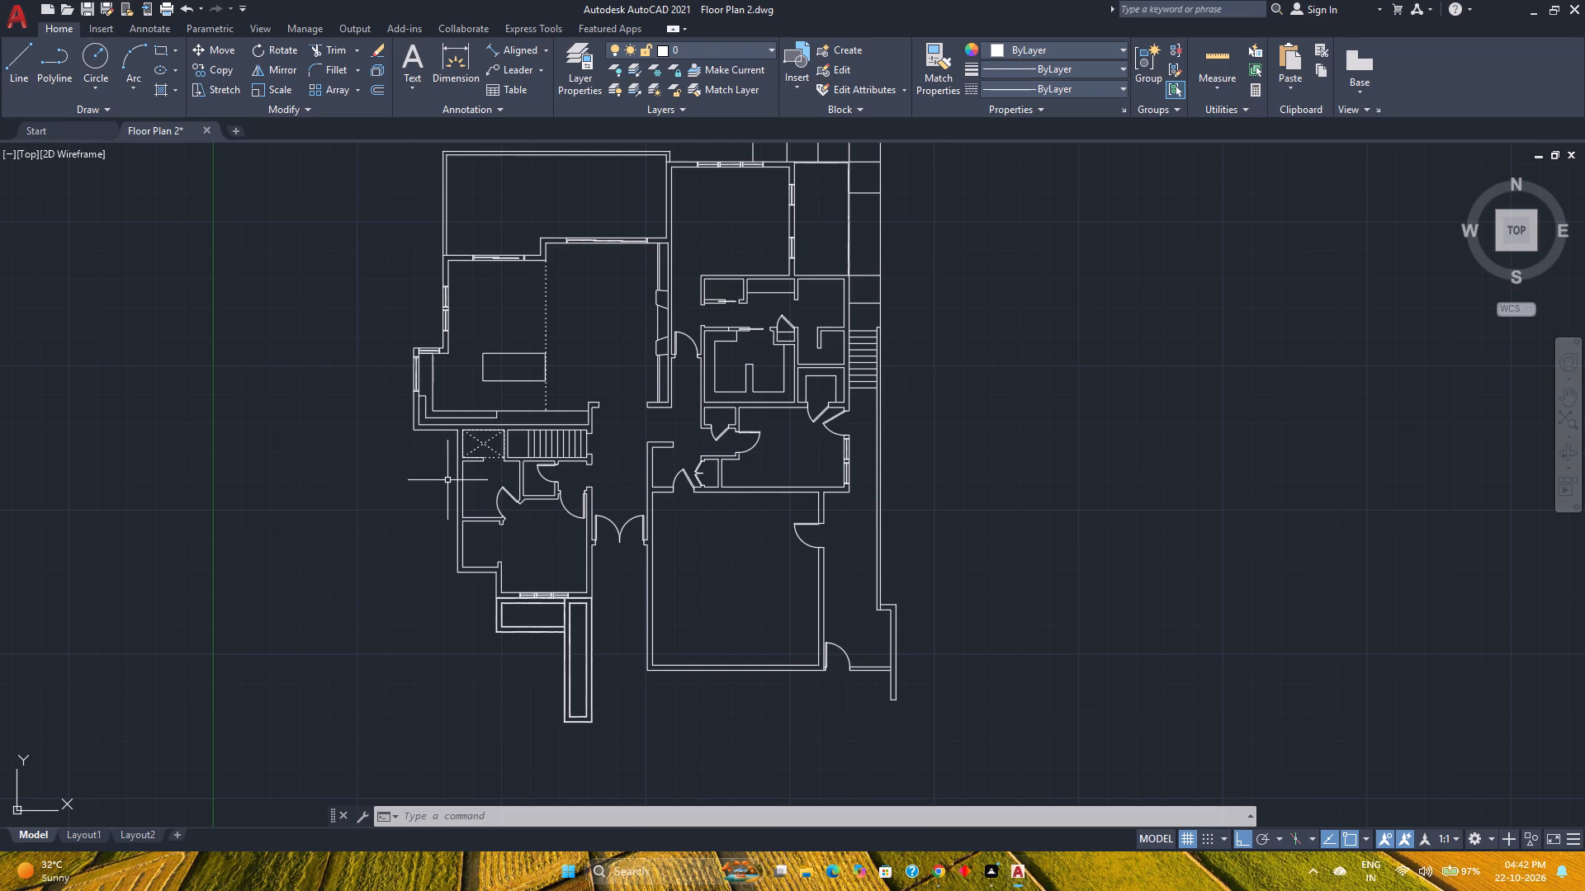
{"action": "scroll", "coordinate": [524, 539], "scroll_direction": "up", "scroll_amount": 3}
{"action": "middle_click_drag", "start_coordinate": [508, 464], "coordinate": [512, 488]}
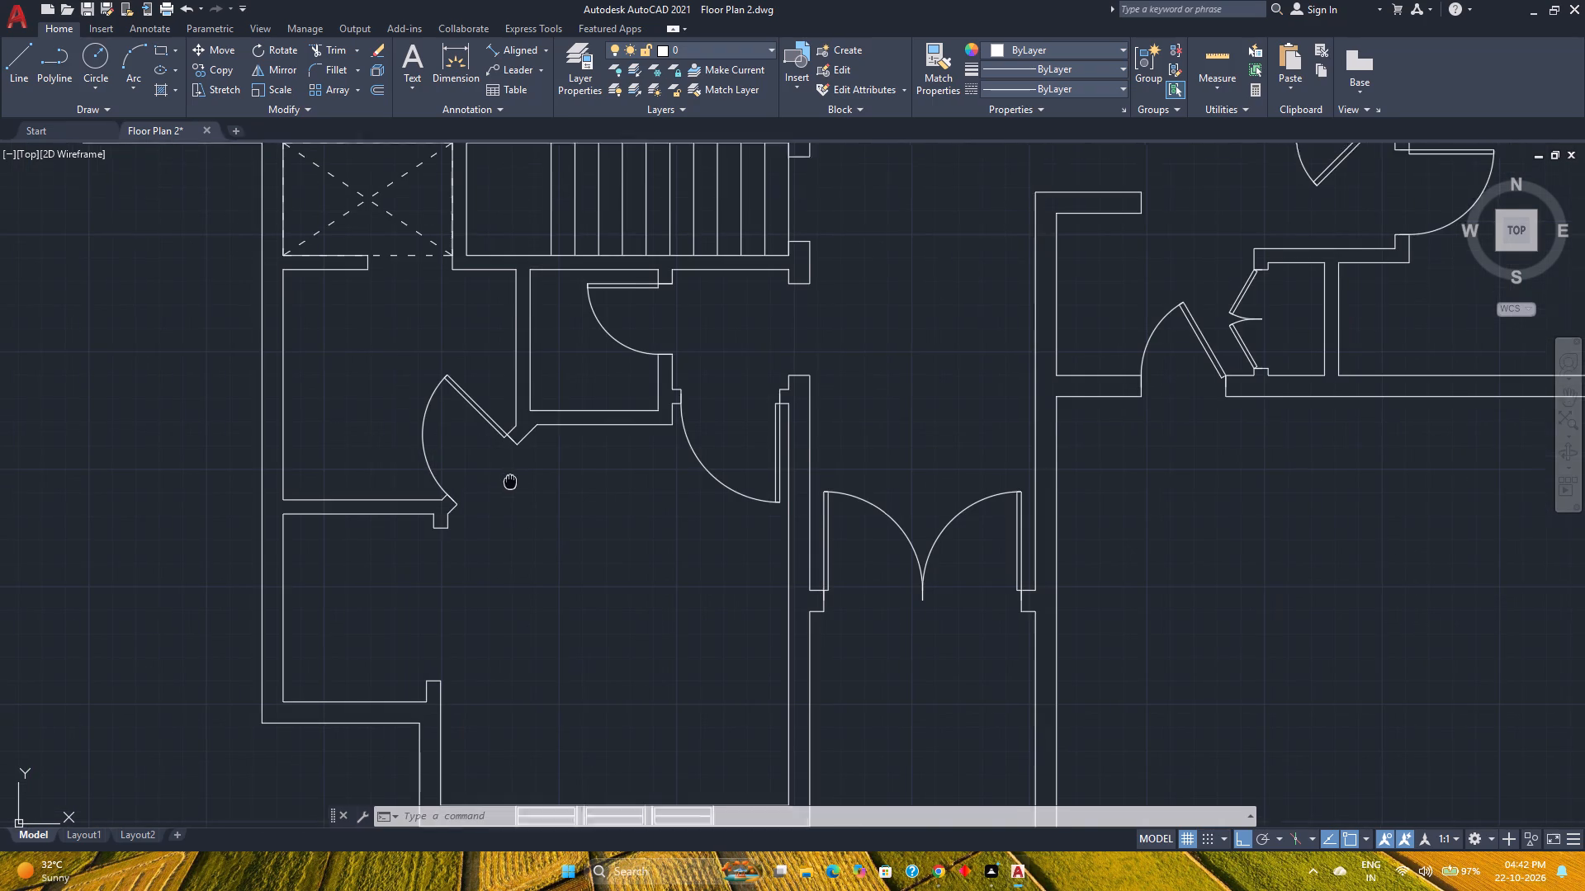
{"action": "middle_click_drag", "start_coordinate": [512, 488], "coordinate": [513, 556]}
{"action": "middle_click", "coordinate": [513, 556]}
{"action": "scroll", "coordinate": [504, 493], "scroll_direction": "up", "scroll_amount": 3}
{"action": "middle_click_drag", "start_coordinate": [504, 493], "coordinate": [499, 534]}
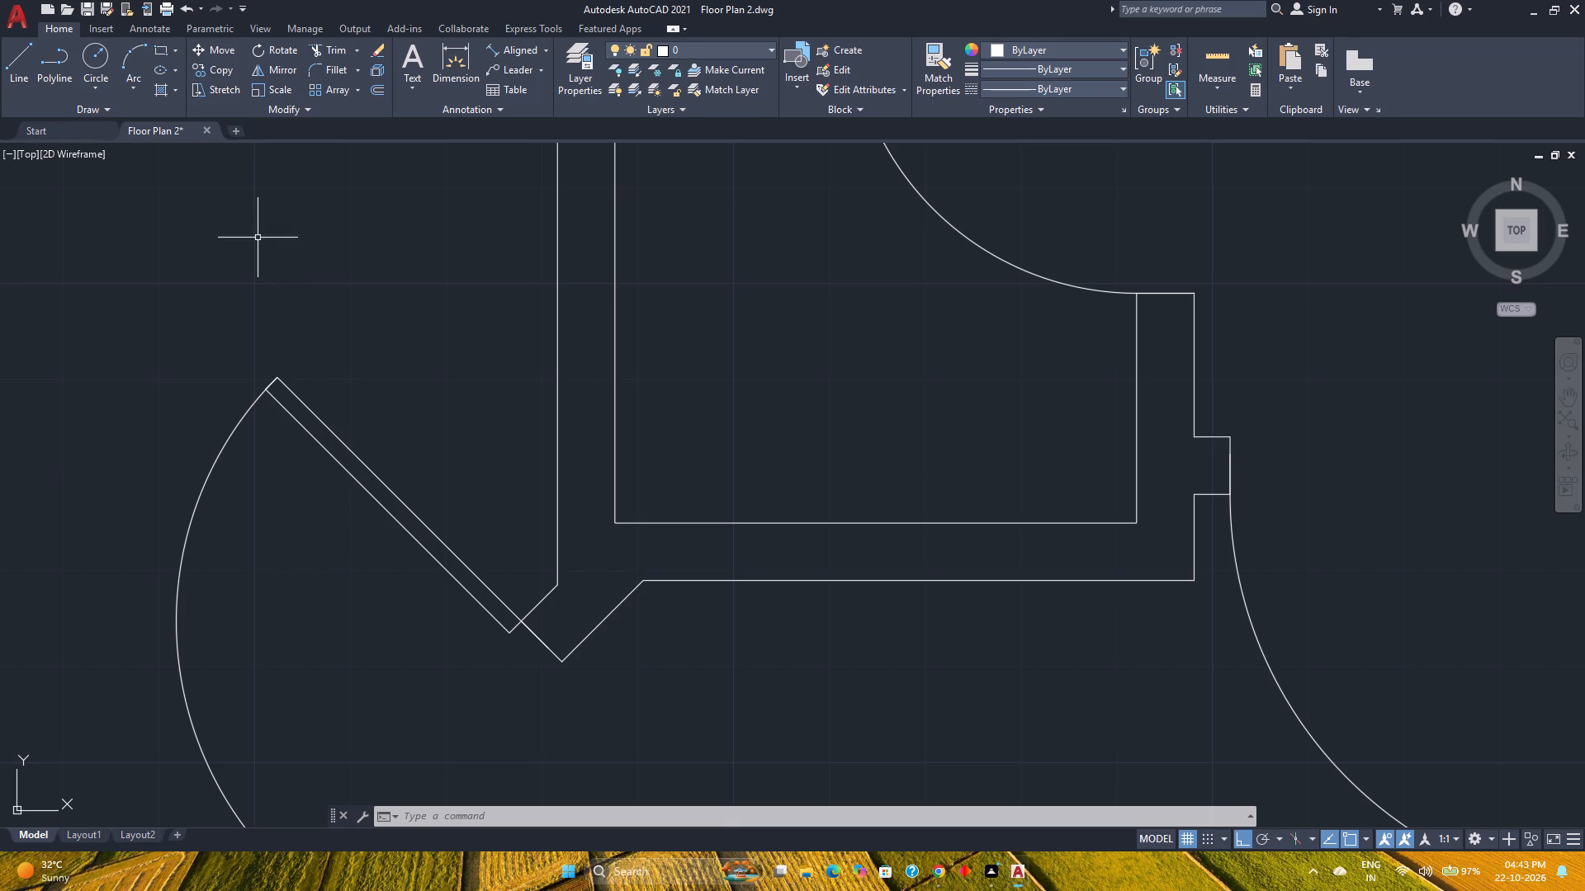
{"action": "left_click", "coordinate": [22, 59]}
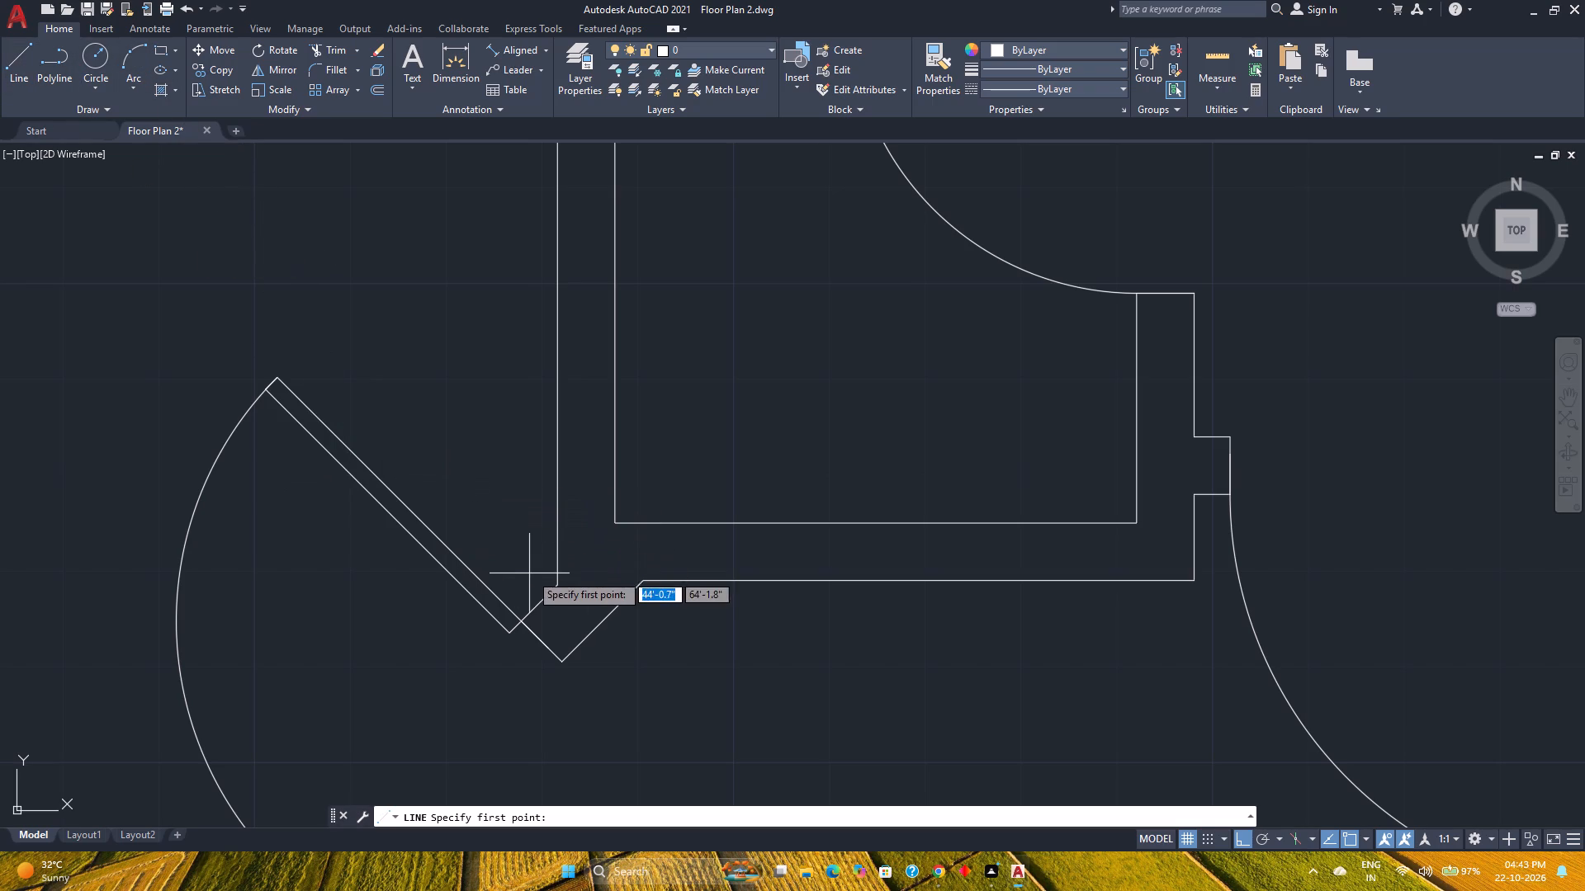
{"action": "left_click", "coordinate": [554, 582]}
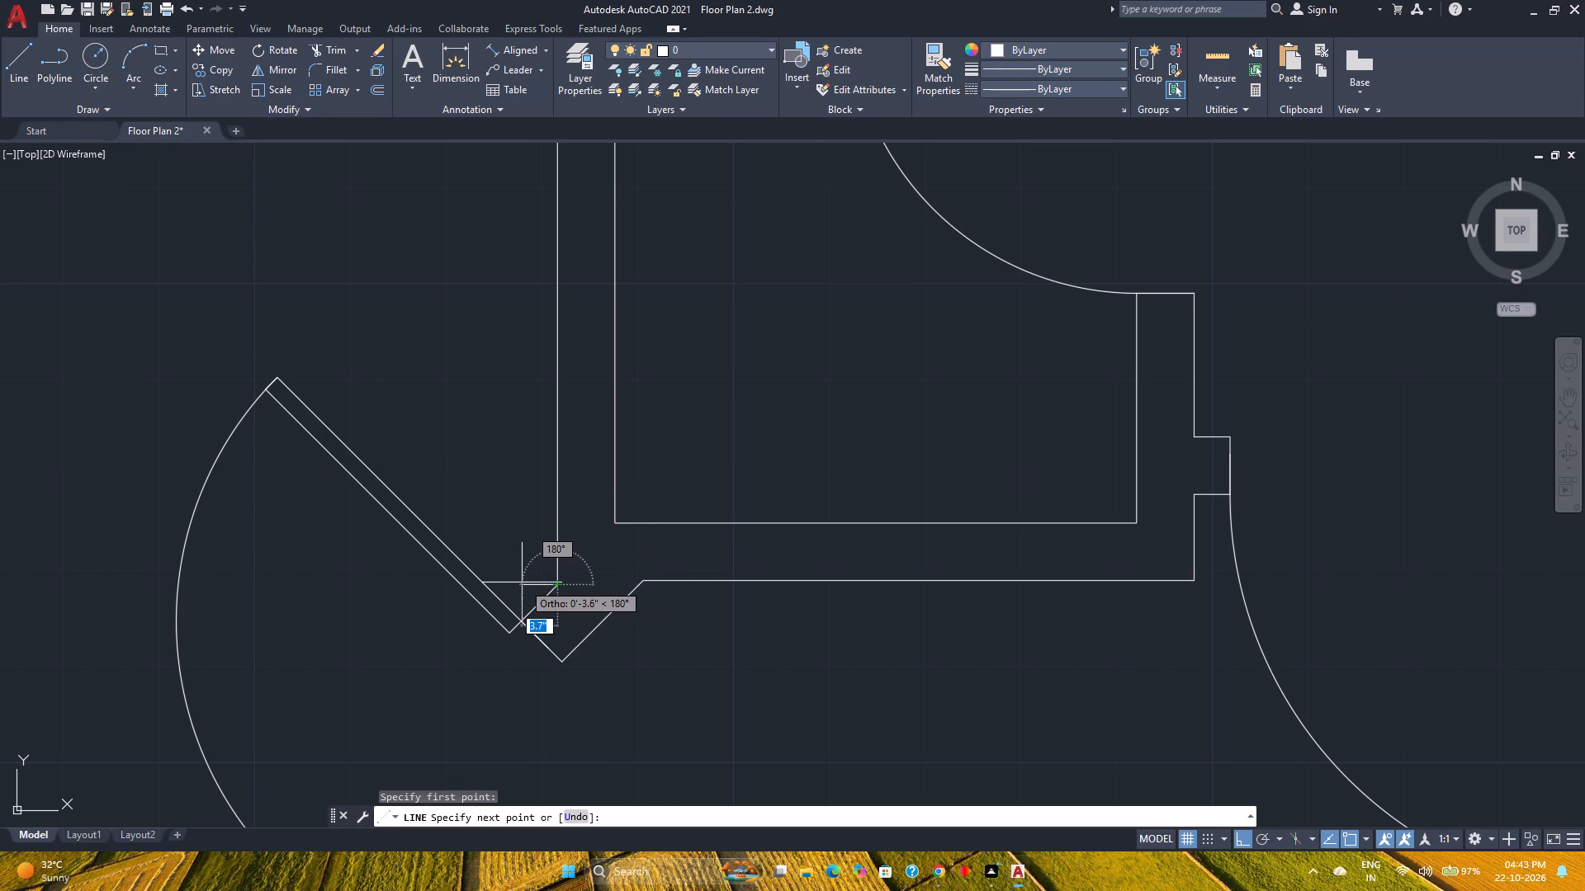
{"action": "key", "text": "3"}
{"action": "key", "text": "Return"}
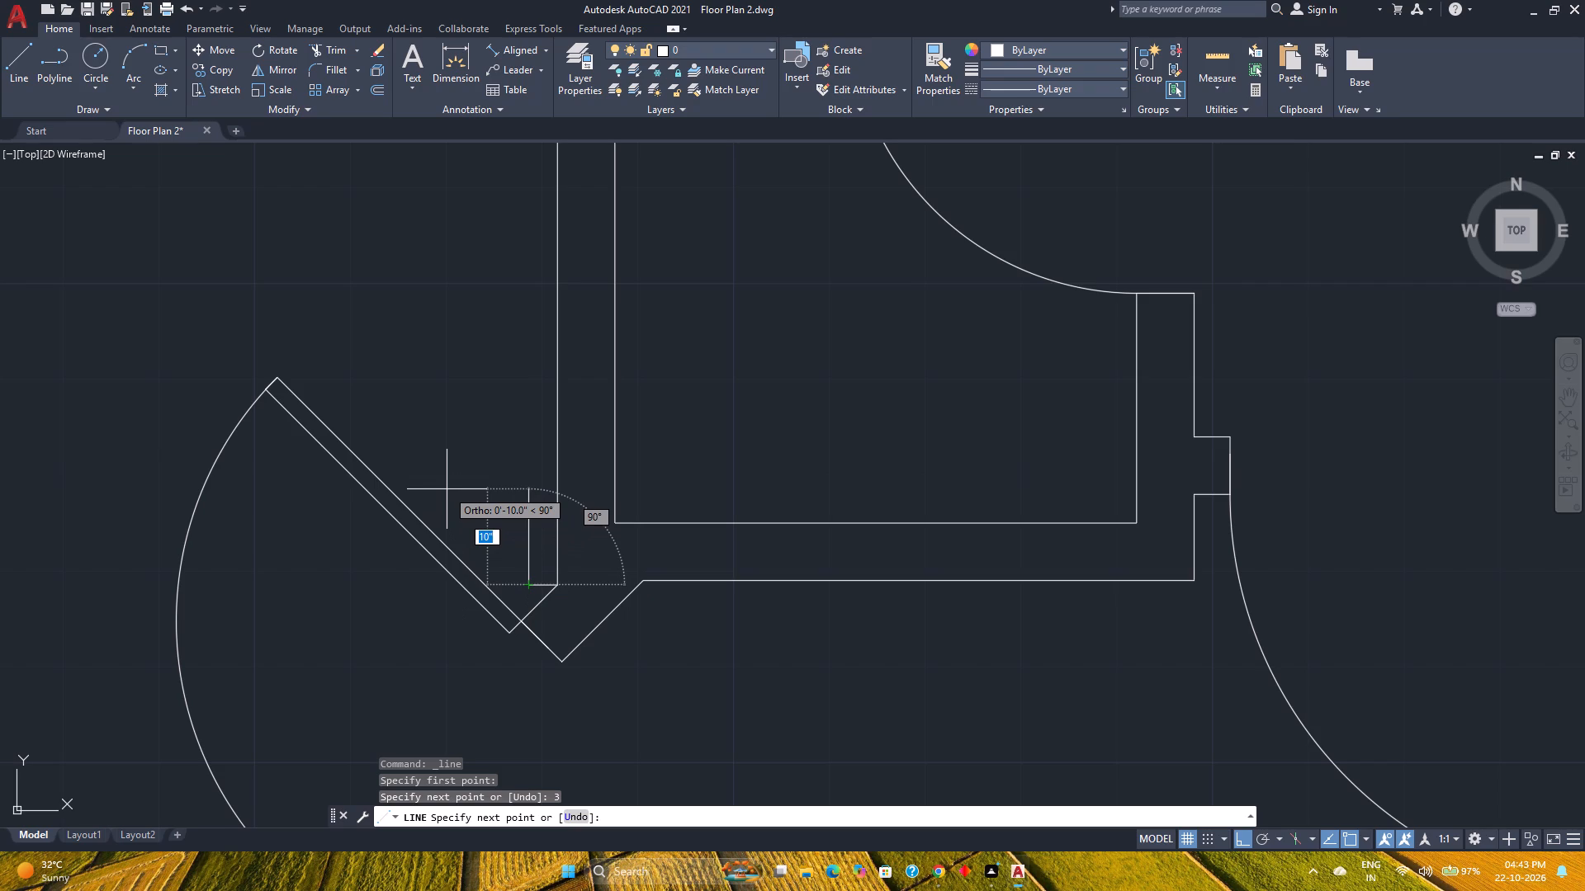
{"action": "key", "text": "F8"}
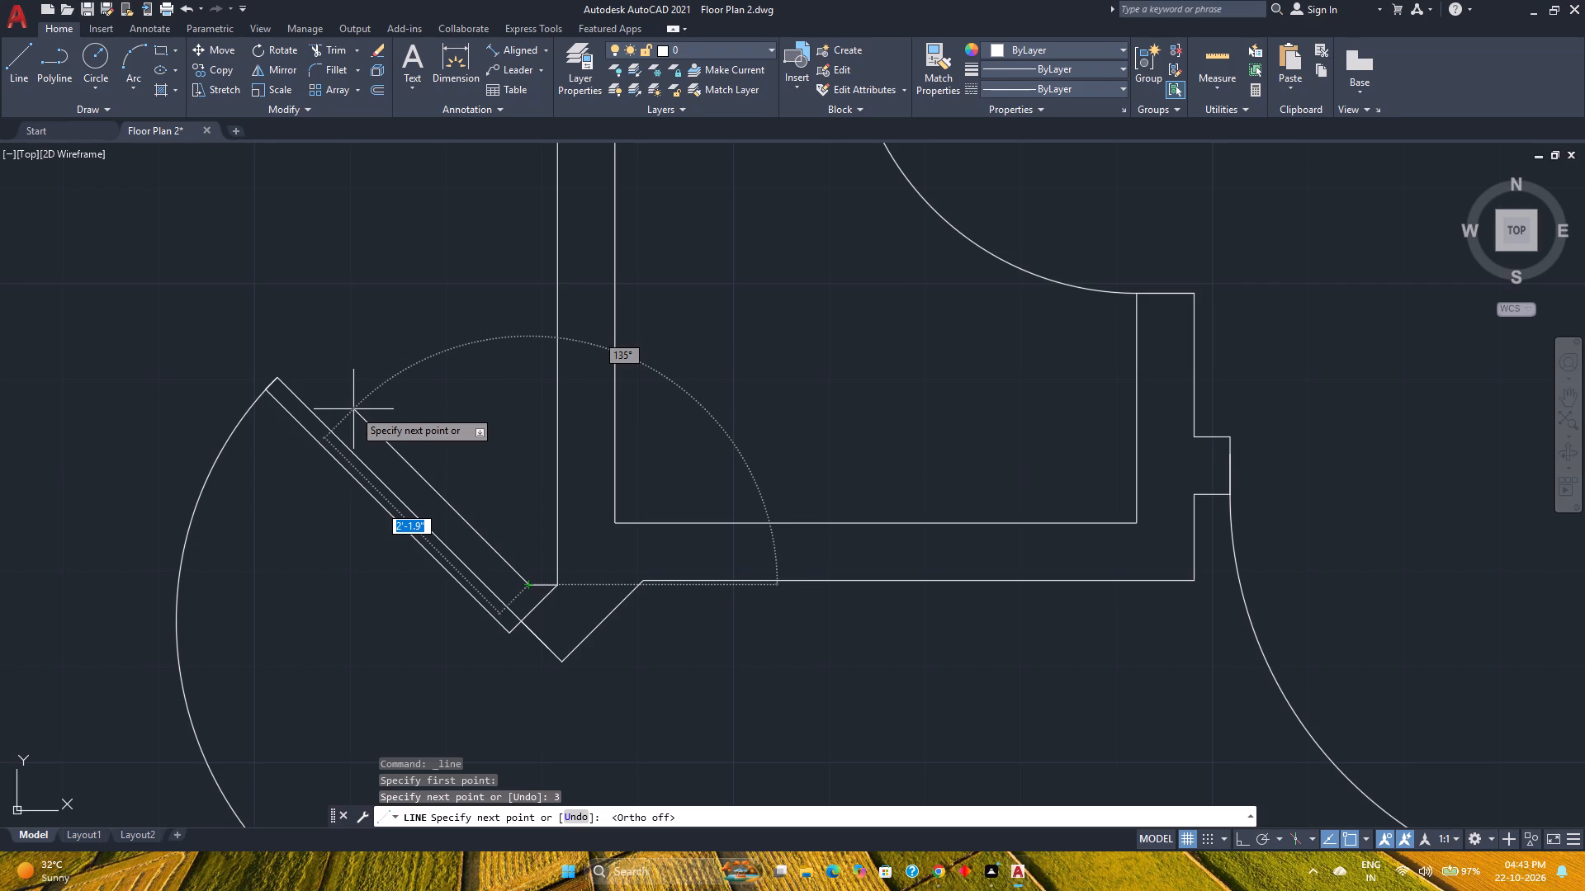
{"action": "type", "text": "2'"}
{"action": "key", "text": "Tab"}
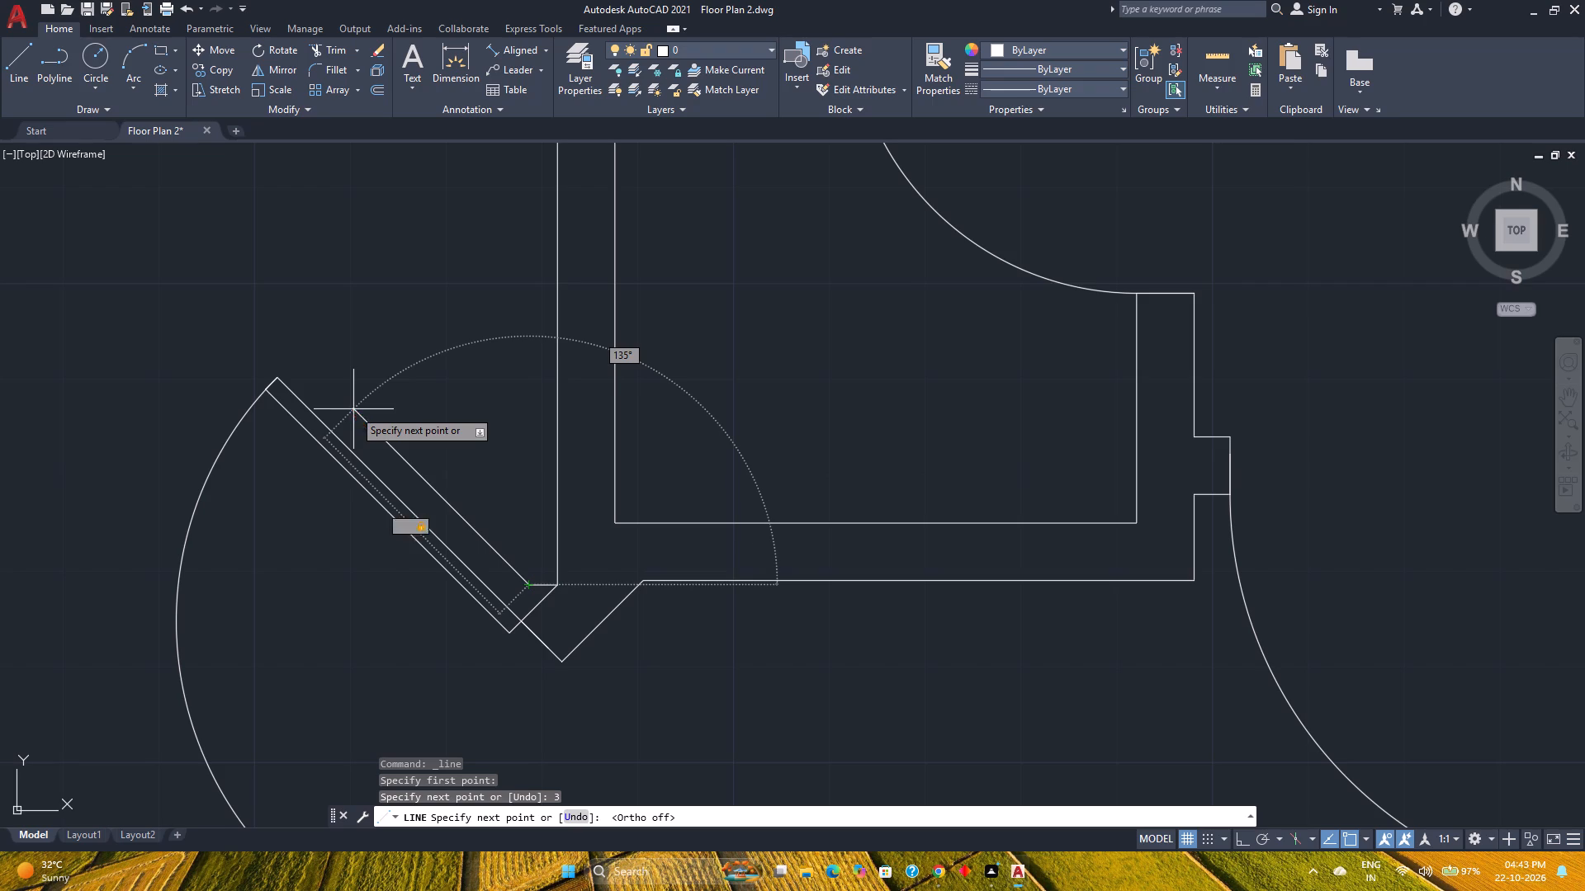
{"action": "type", "text": "135"}
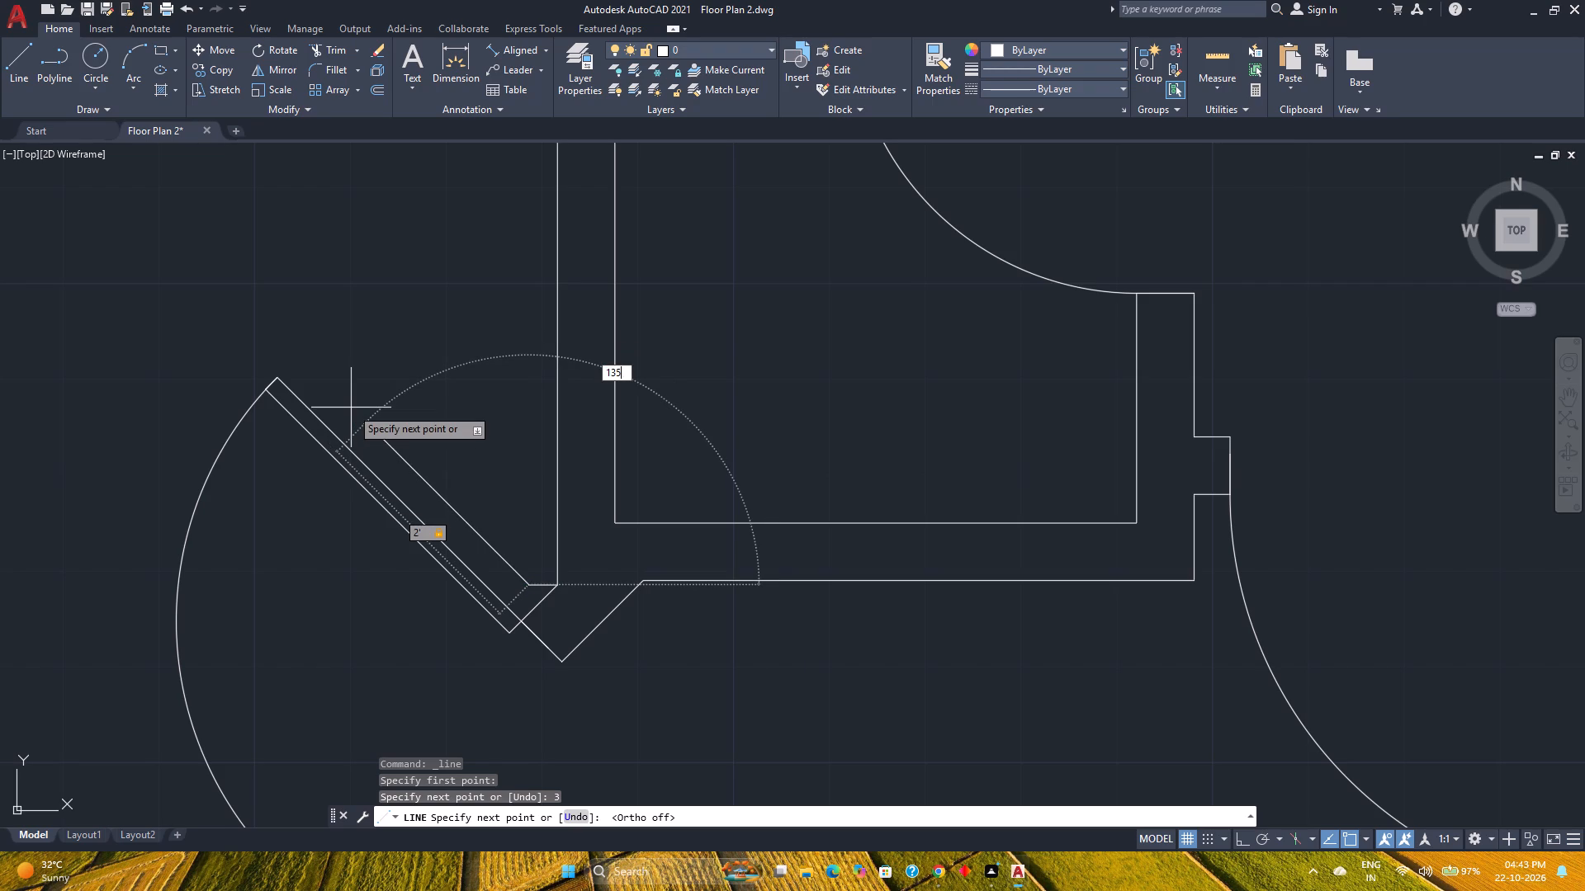
{"action": "key", "text": "Return"}
{"action": "scroll", "coordinate": [381, 346], "scroll_direction": "down", "scroll_amount": 1}
{"action": "middle_click_drag", "start_coordinate": [381, 346], "coordinate": [433, 518]}
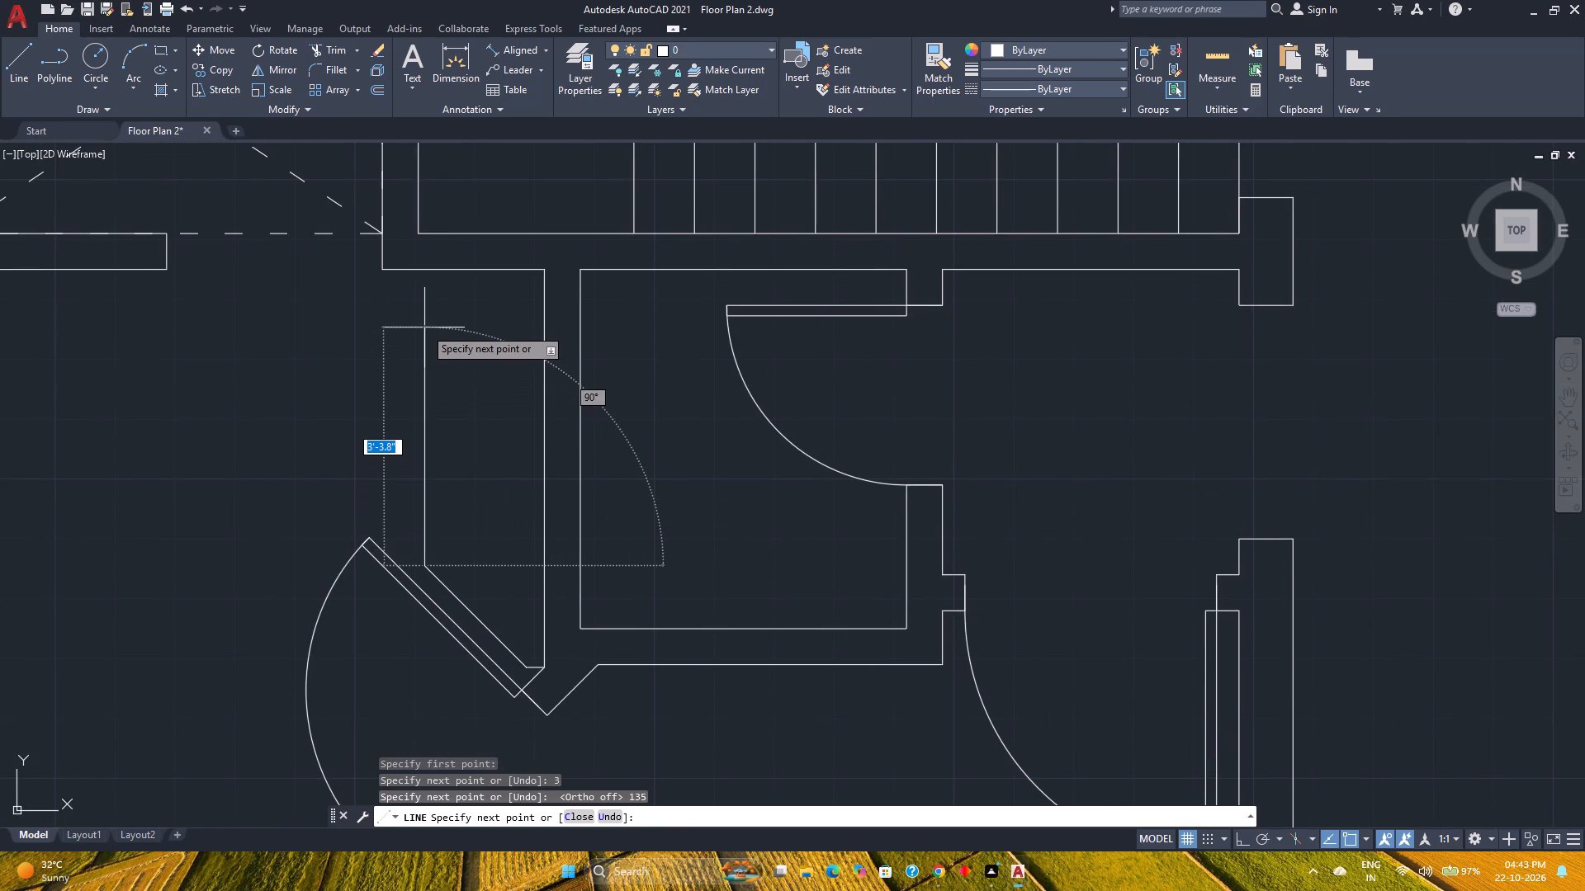
{"action": "left_click", "coordinate": [424, 269]}
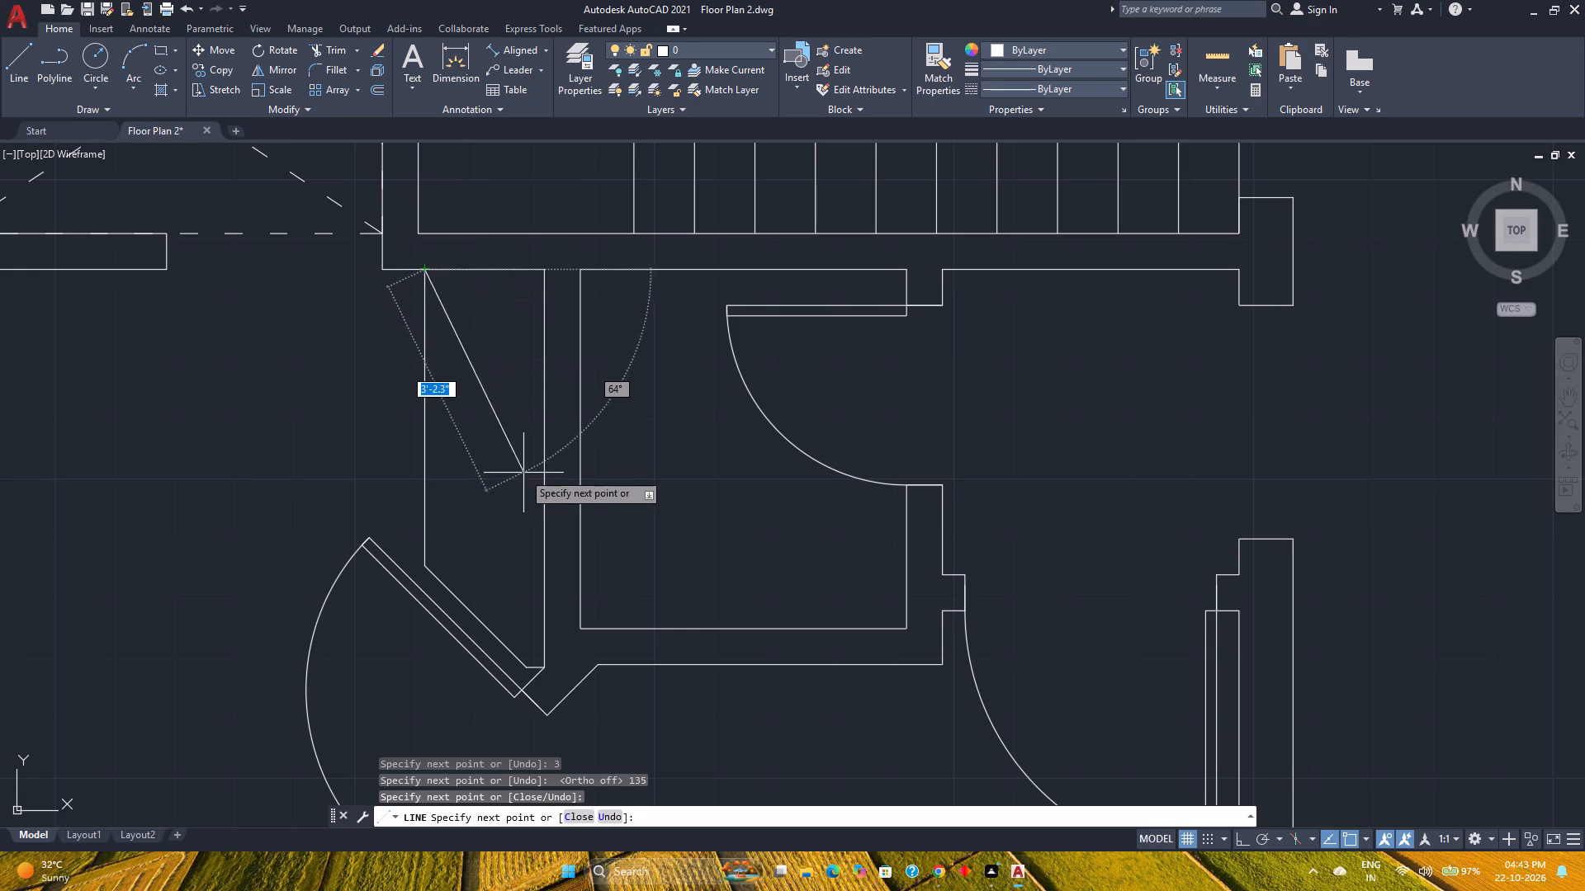
{"action": "key", "text": "Escape"}
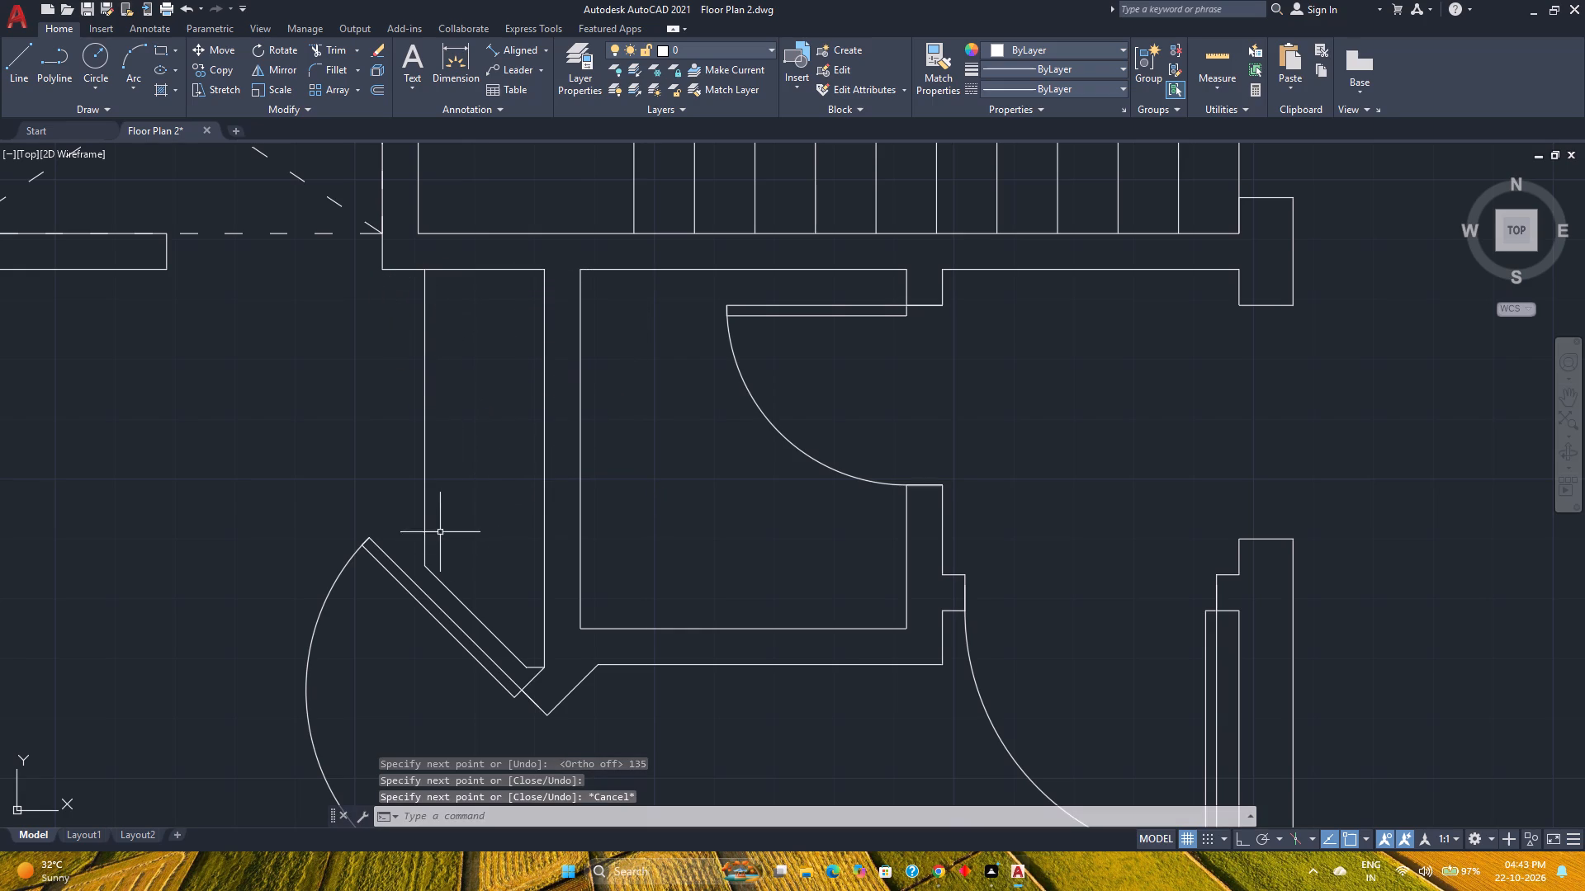
Draw a horizontal line about 1'-8" long from the upper end of the 2' diagonal across to the wall.
{"action": "key", "text": "space"}
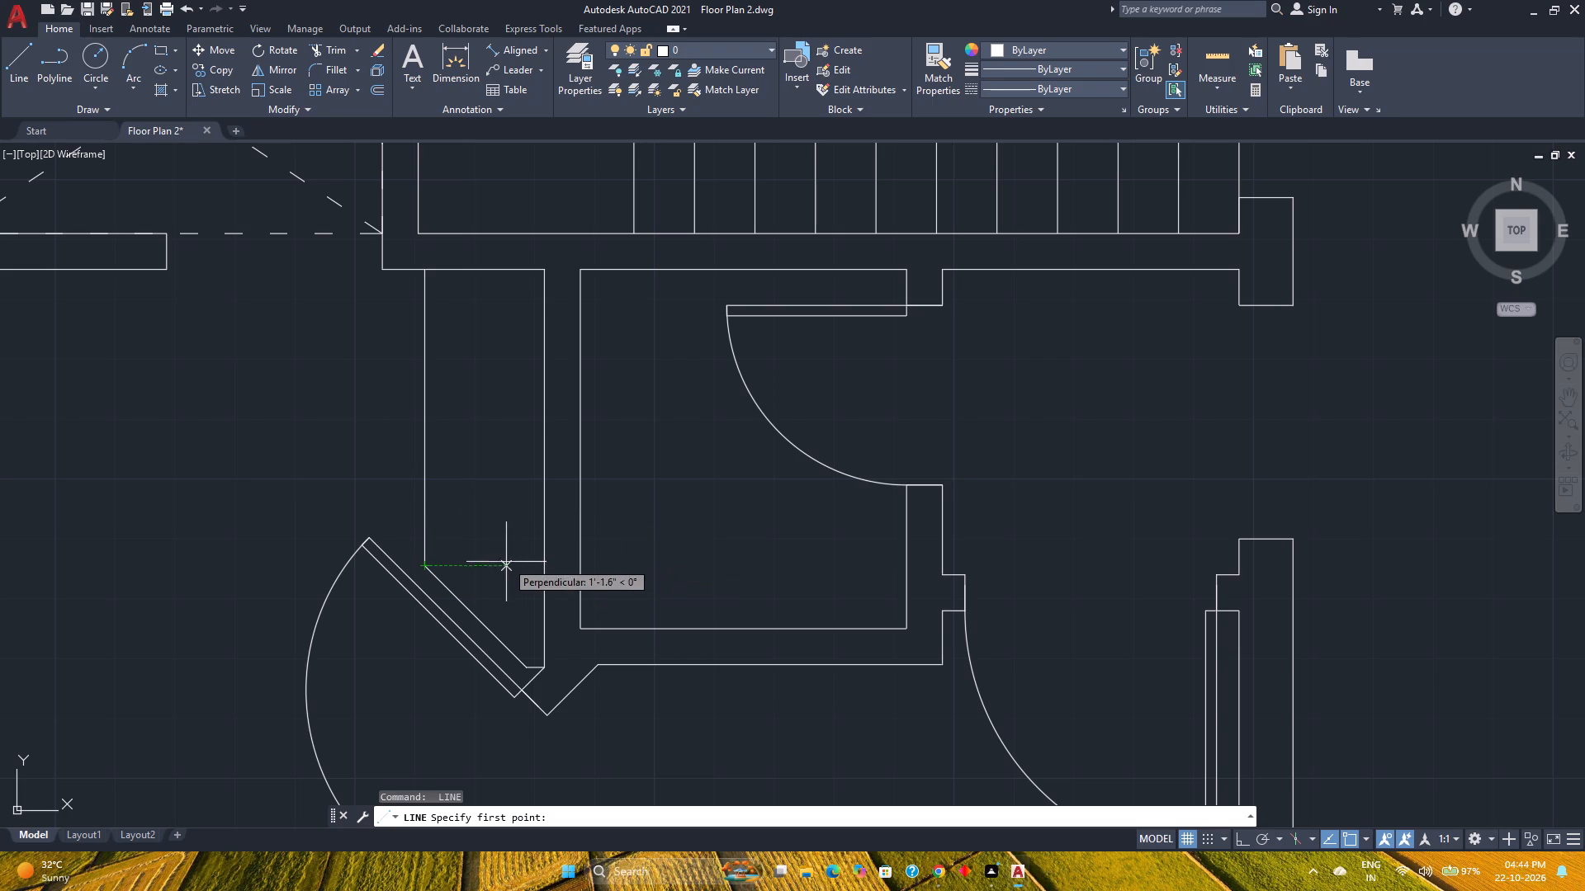
{"action": "left_click", "coordinate": [423, 563]}
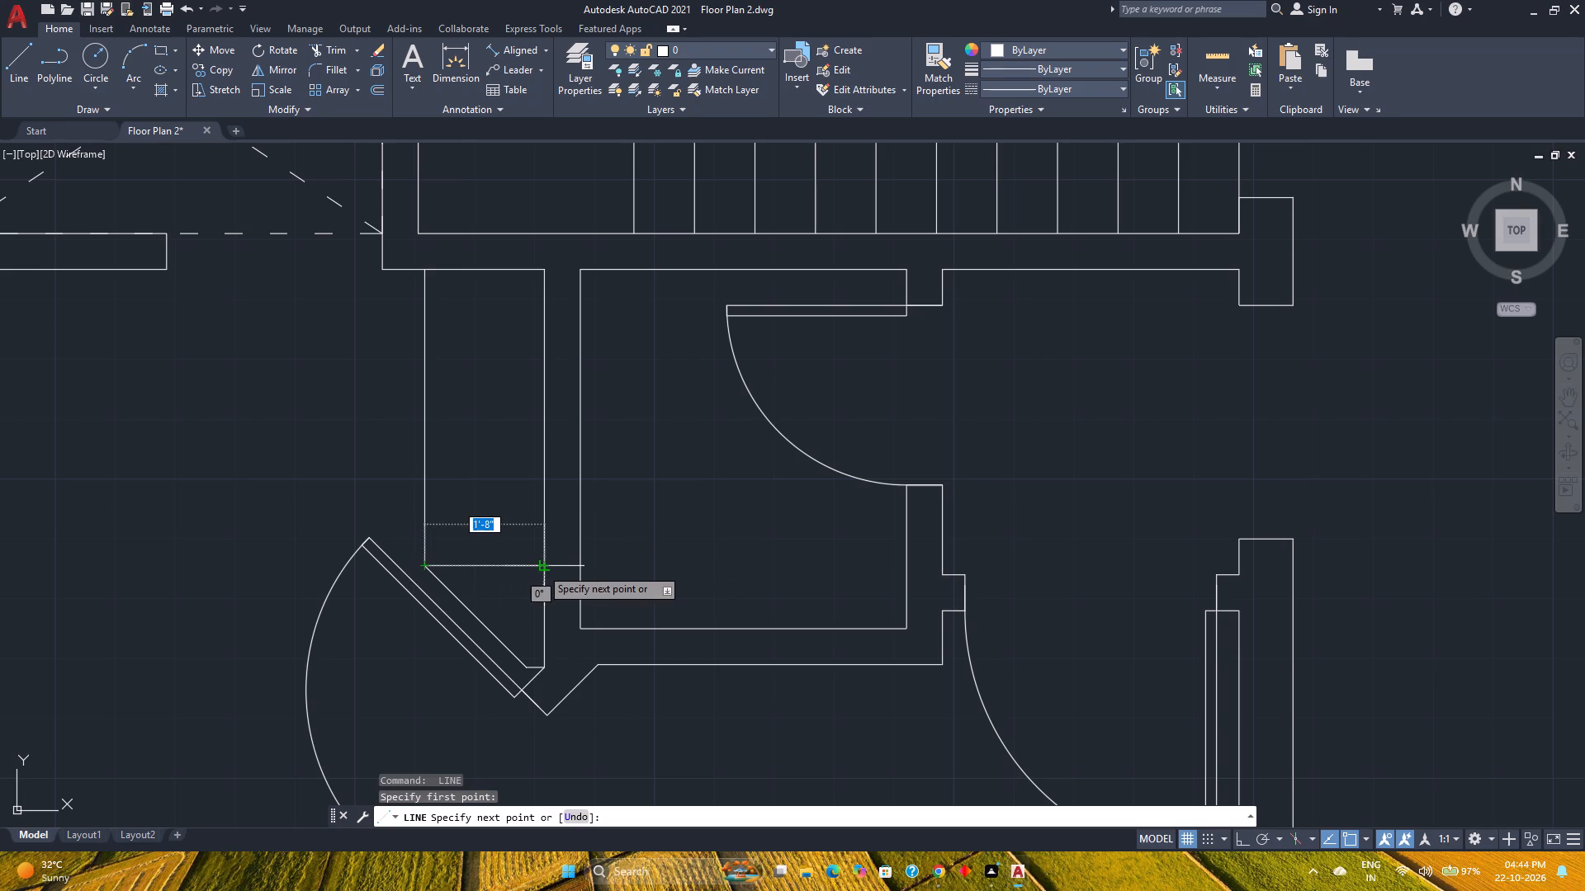
{"action": "left_click", "coordinate": [541, 568]}
{"action": "key", "text": "Escape"}
Move the new horizontal line straight up 9" with Ortho on.
{"action": "left_click", "coordinate": [523, 587]}
{"action": "left_click", "coordinate": [499, 551]}
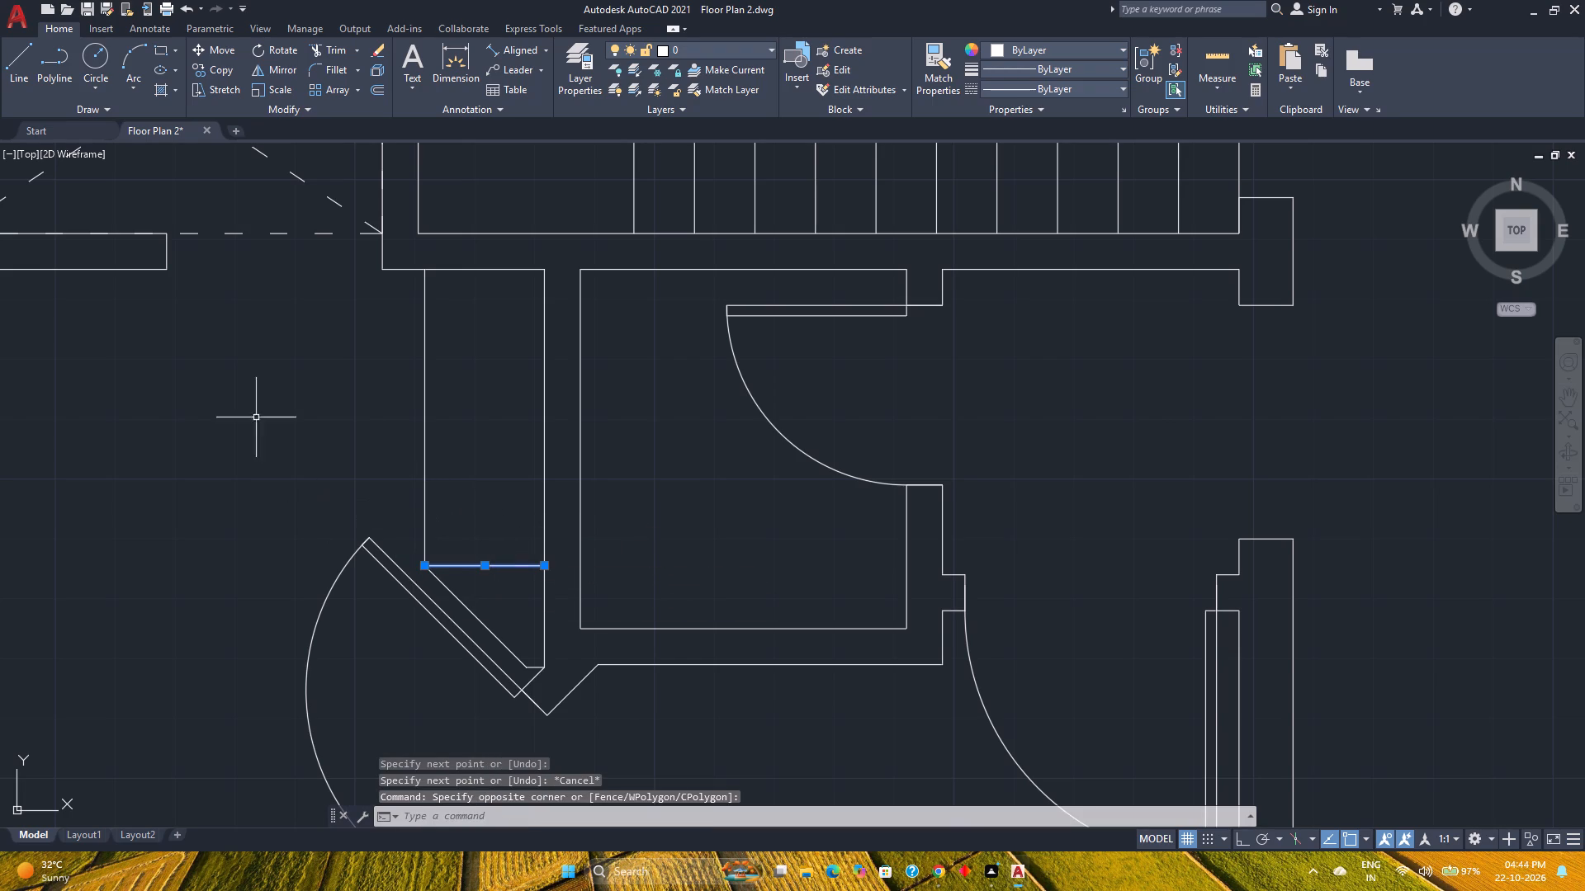
{"action": "left_click", "coordinate": [211, 57]}
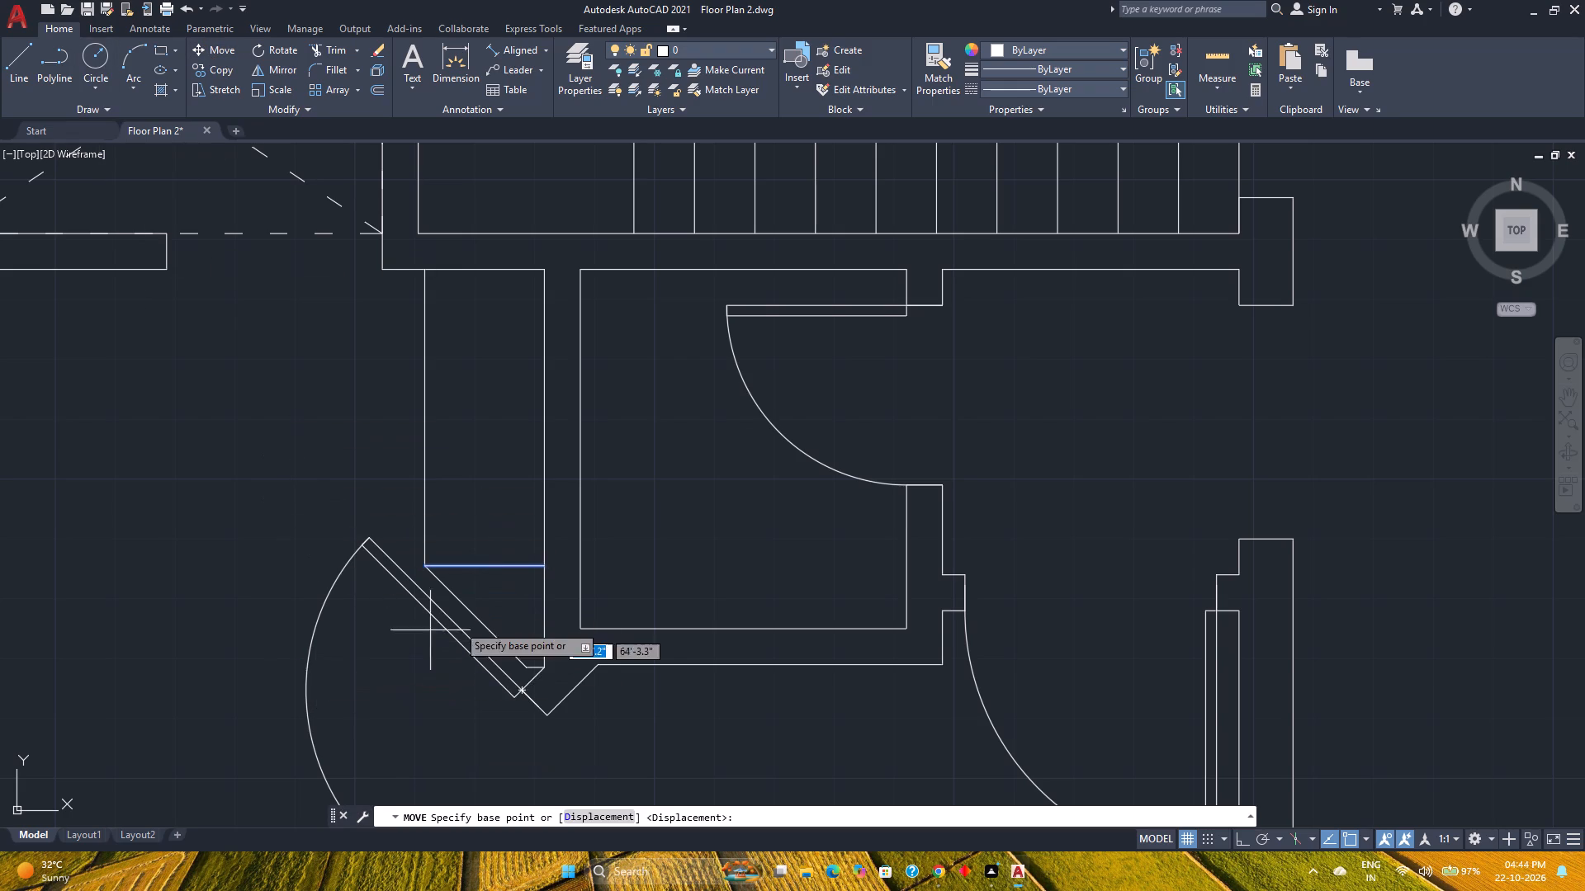
{"action": "scroll", "coordinate": [469, 623], "scroll_direction": "up", "scroll_amount": 3}
{"action": "middle_click_drag", "start_coordinate": [356, 443], "coordinate": [425, 613]}
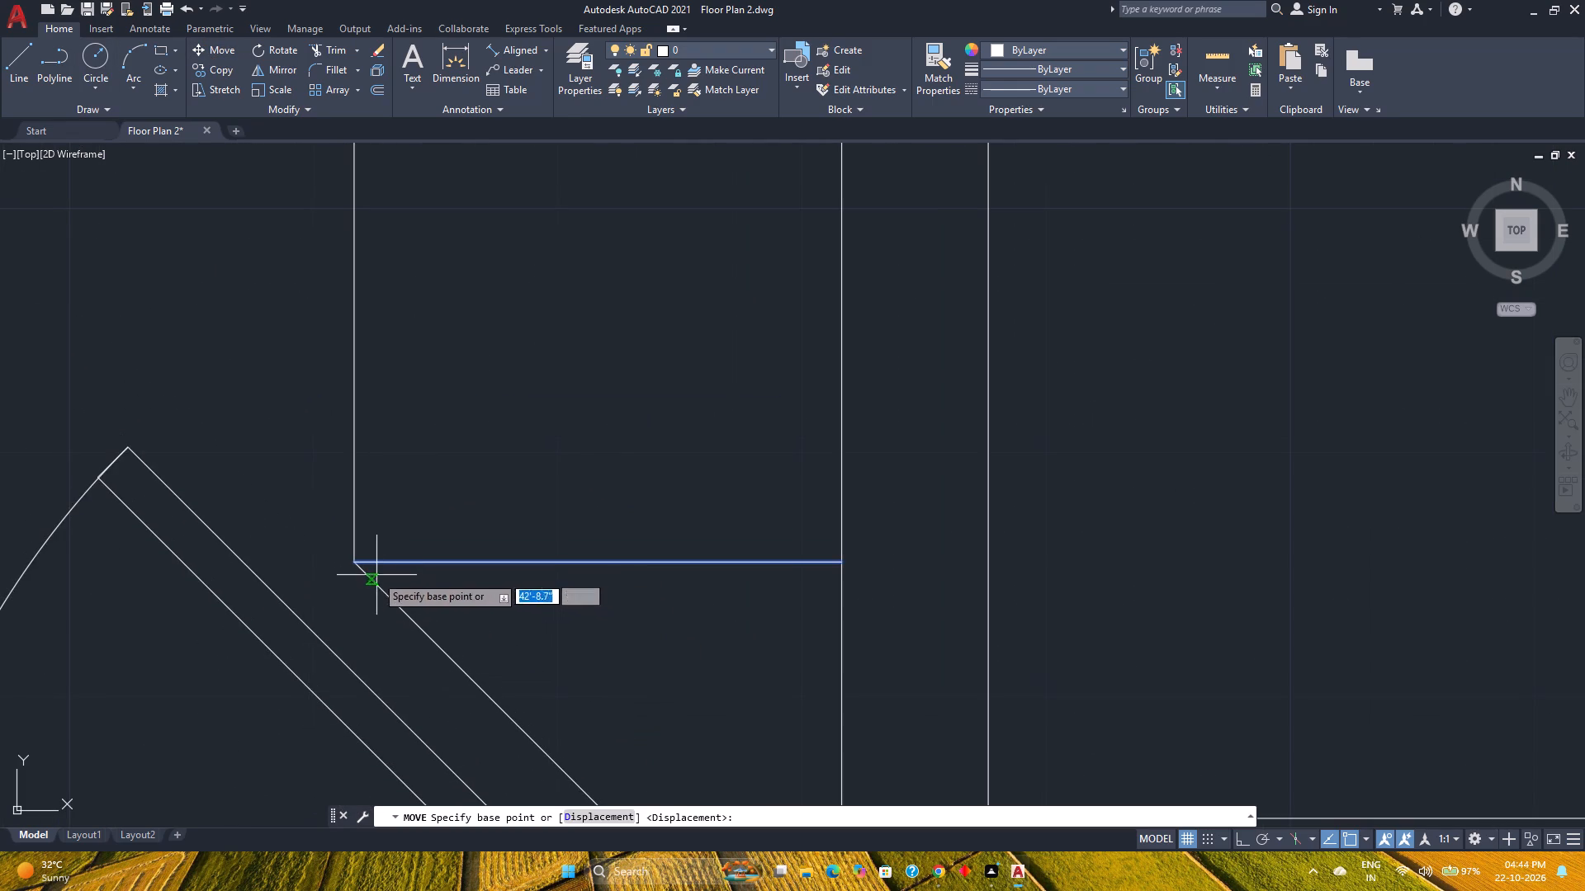
{"action": "left_click", "coordinate": [353, 566]}
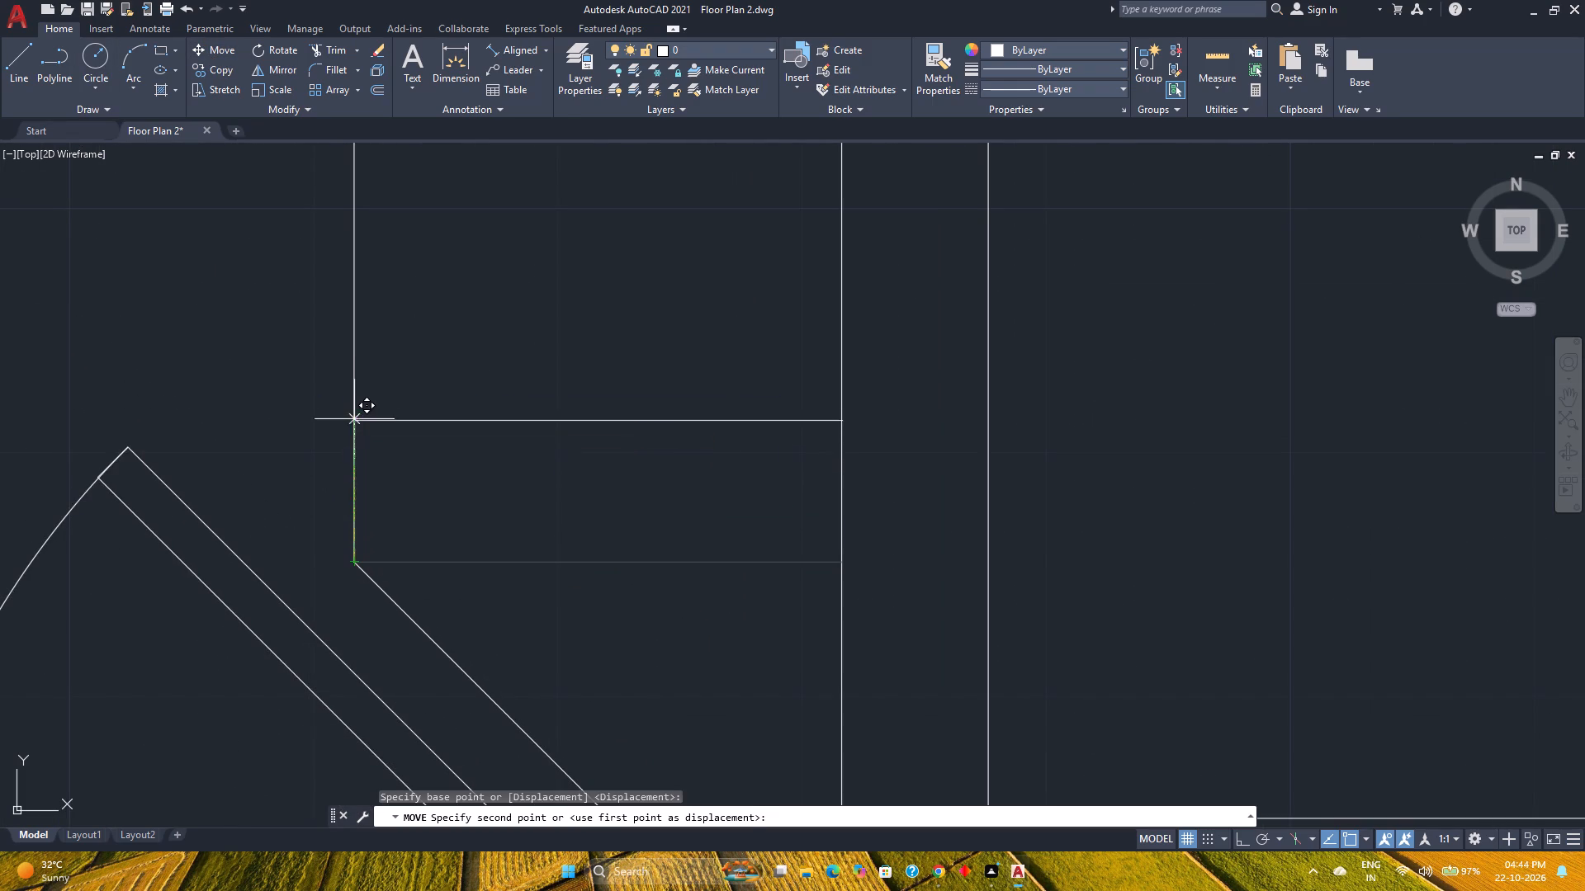
{"action": "key", "text": "F8"}
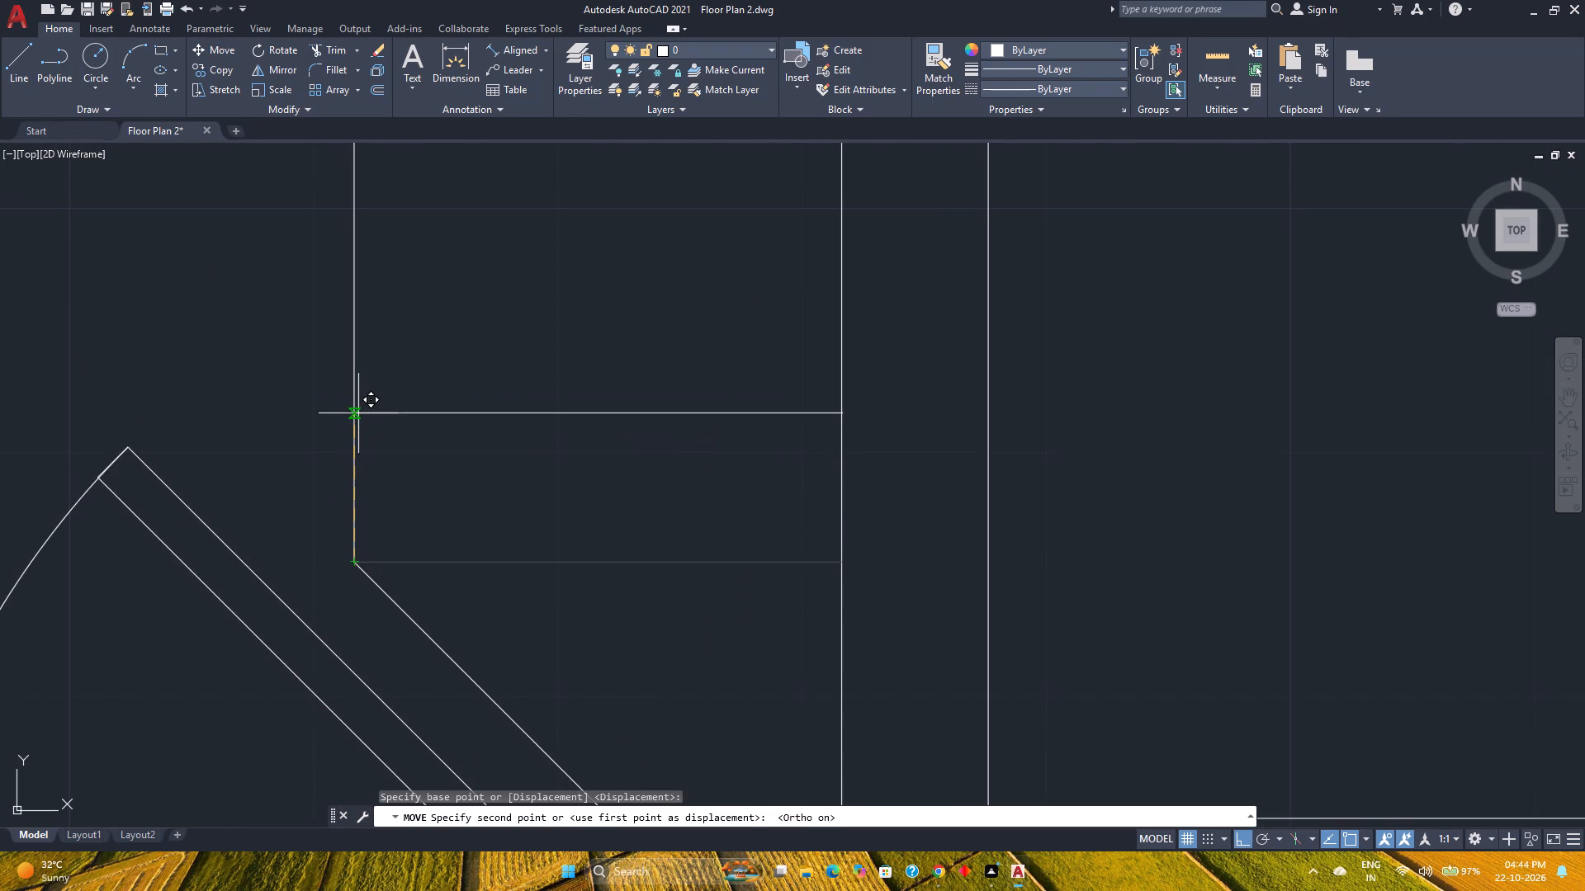
{"action": "scroll", "coordinate": [358, 413], "scroll_direction": "down", "scroll_amount": 3}
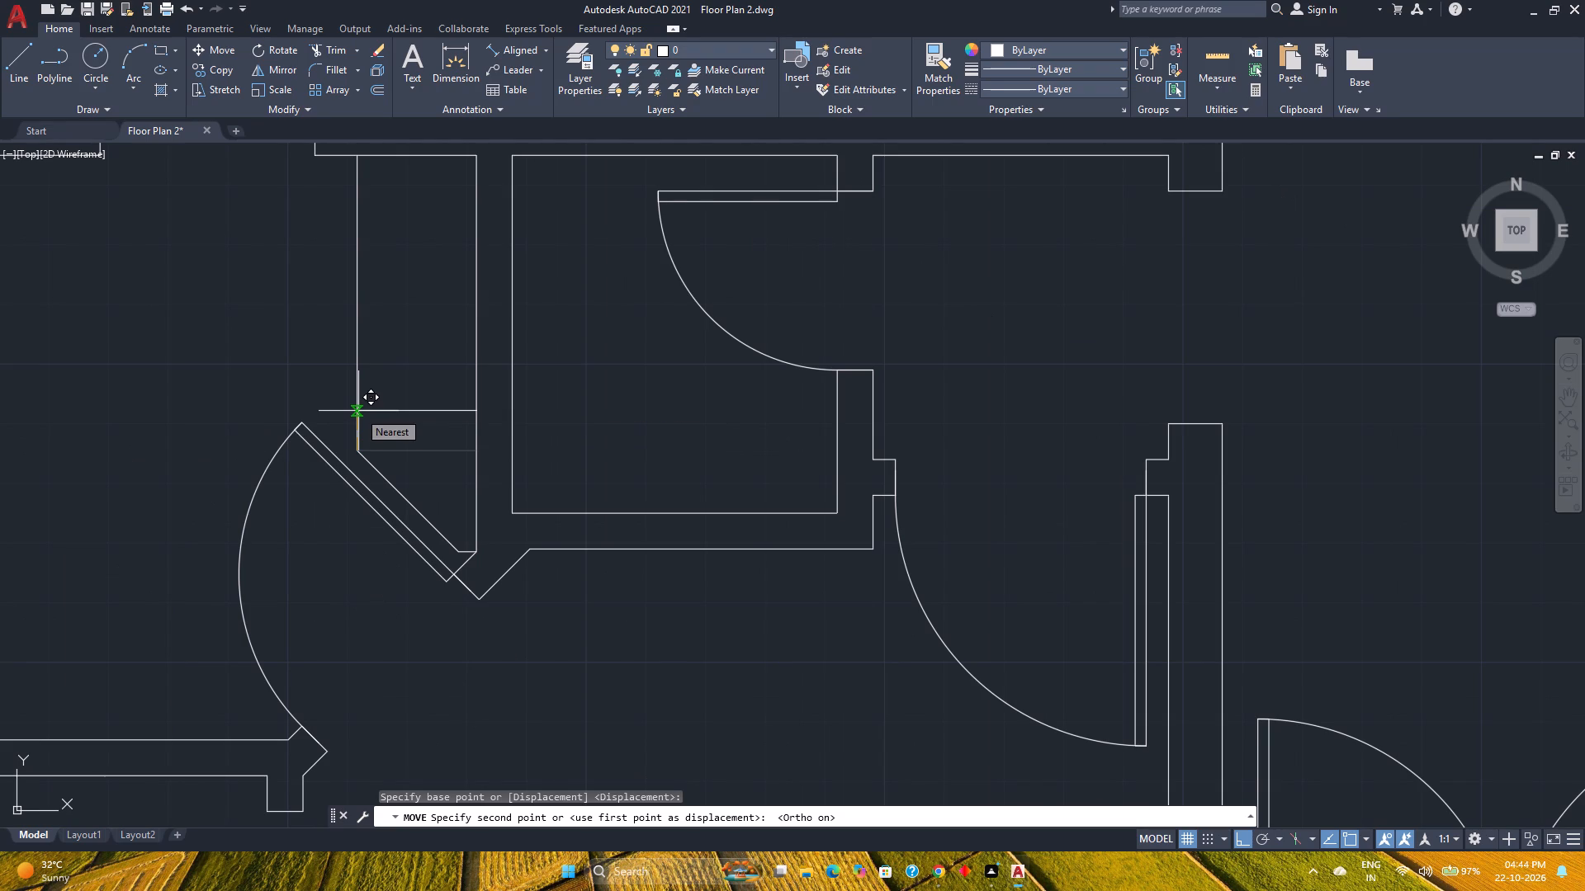
{"action": "key", "text": "9"}
{"action": "key", "text": "Return"}
Save the floor plan drawing.
{"action": "scroll", "coordinate": [374, 511], "scroll_direction": "down", "scroll_amount": 1}
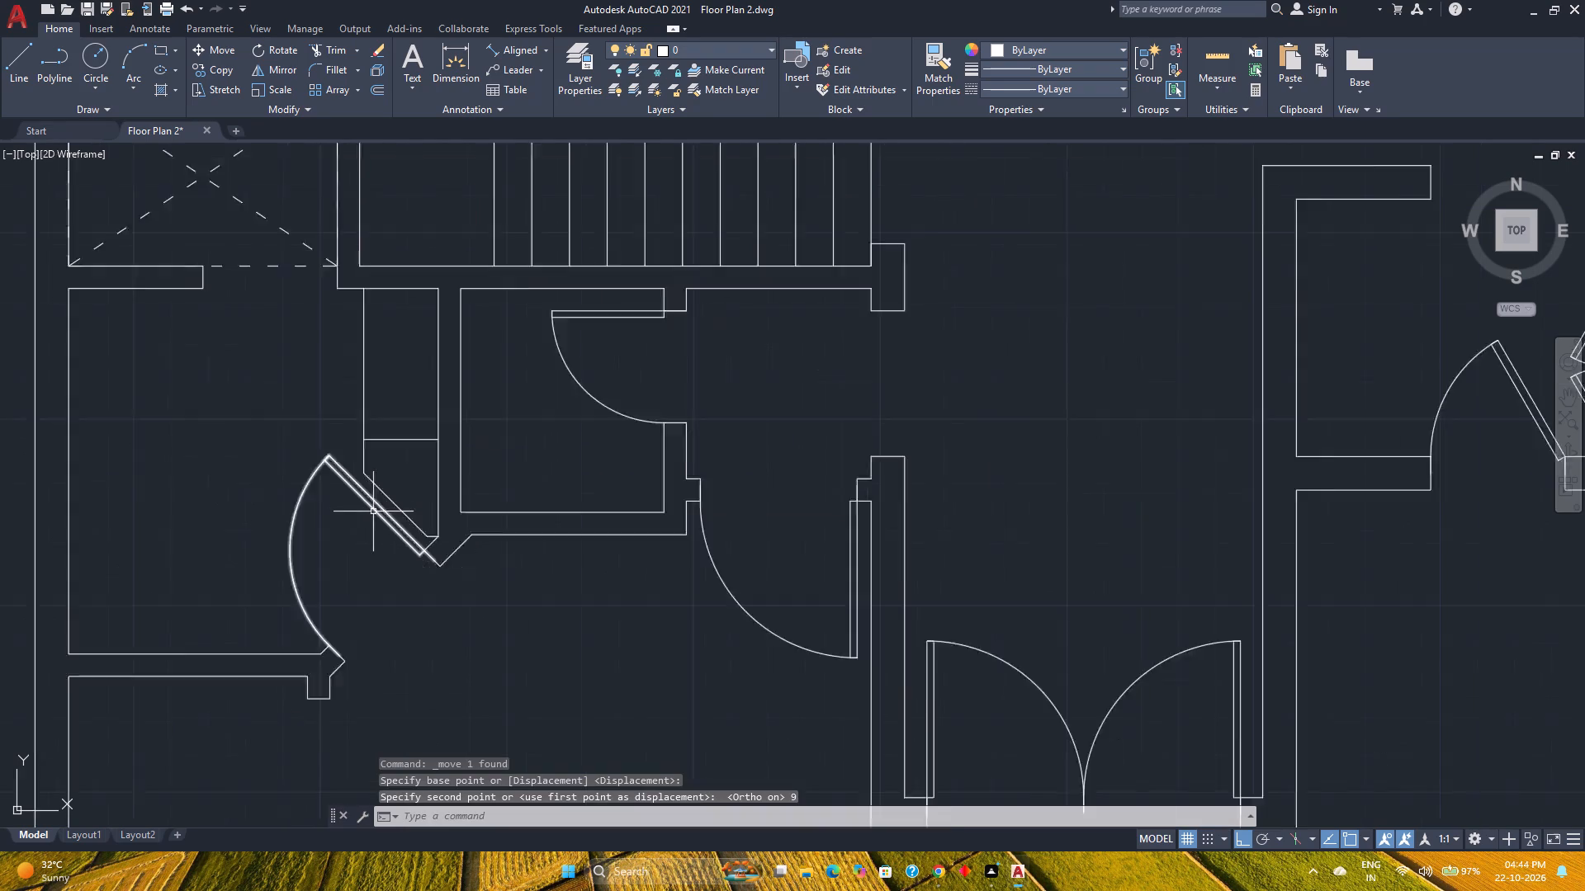
{"action": "scroll", "coordinate": [373, 511], "scroll_direction": "down", "scroll_amount": 1}
{"action": "middle_click_drag", "start_coordinate": [371, 511], "coordinate": [450, 601]}
{"action": "scroll", "coordinate": [433, 589], "scroll_direction": "down", "scroll_amount": 1}
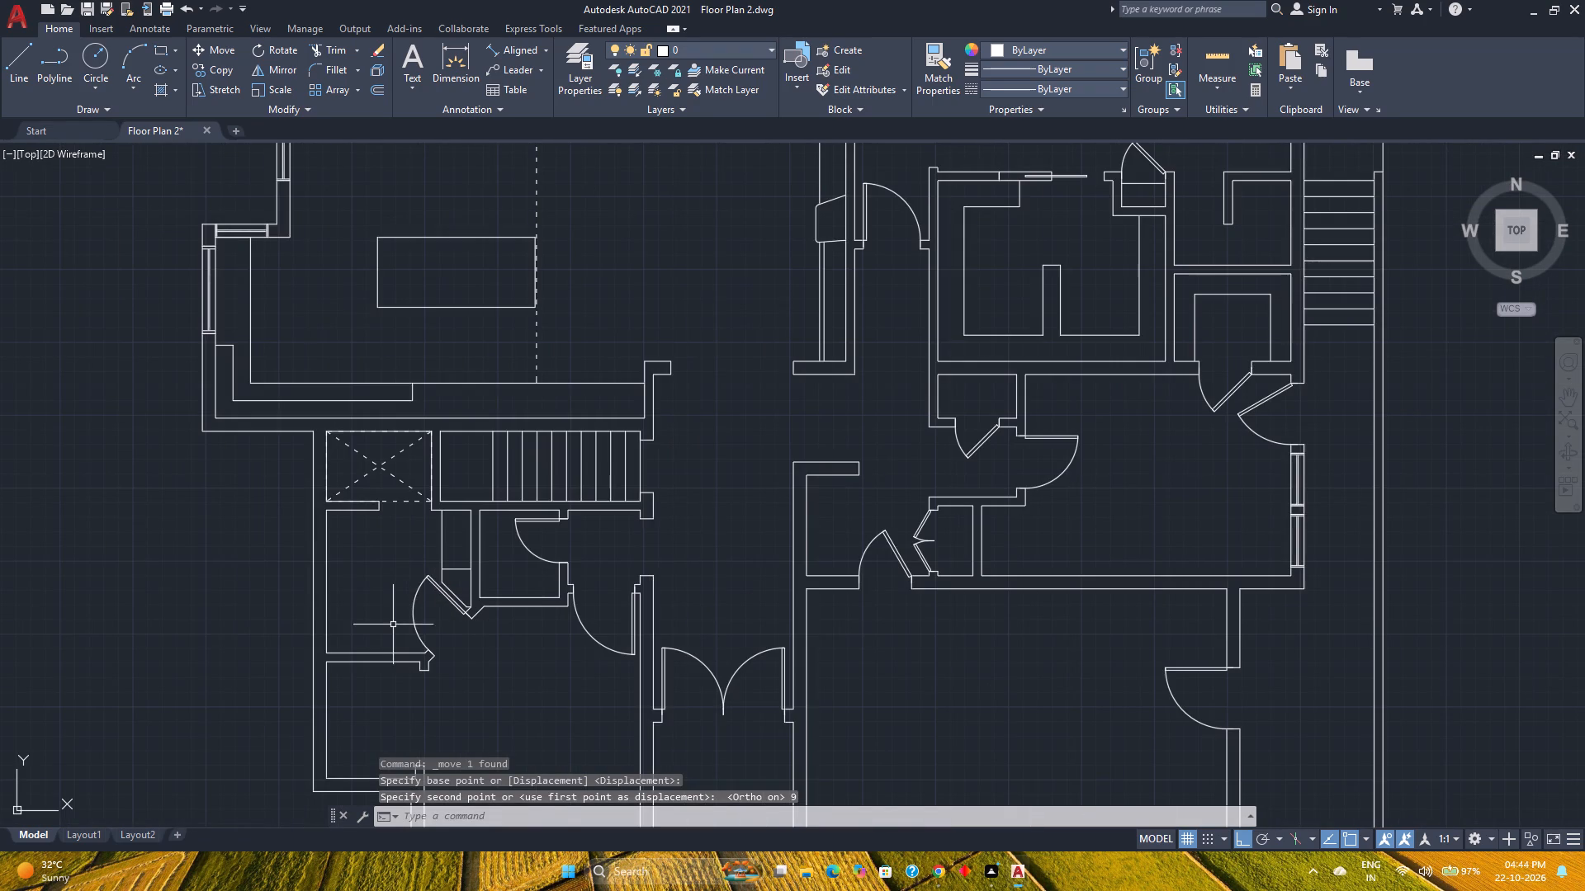
{"action": "key", "text": "ctrl+s"}
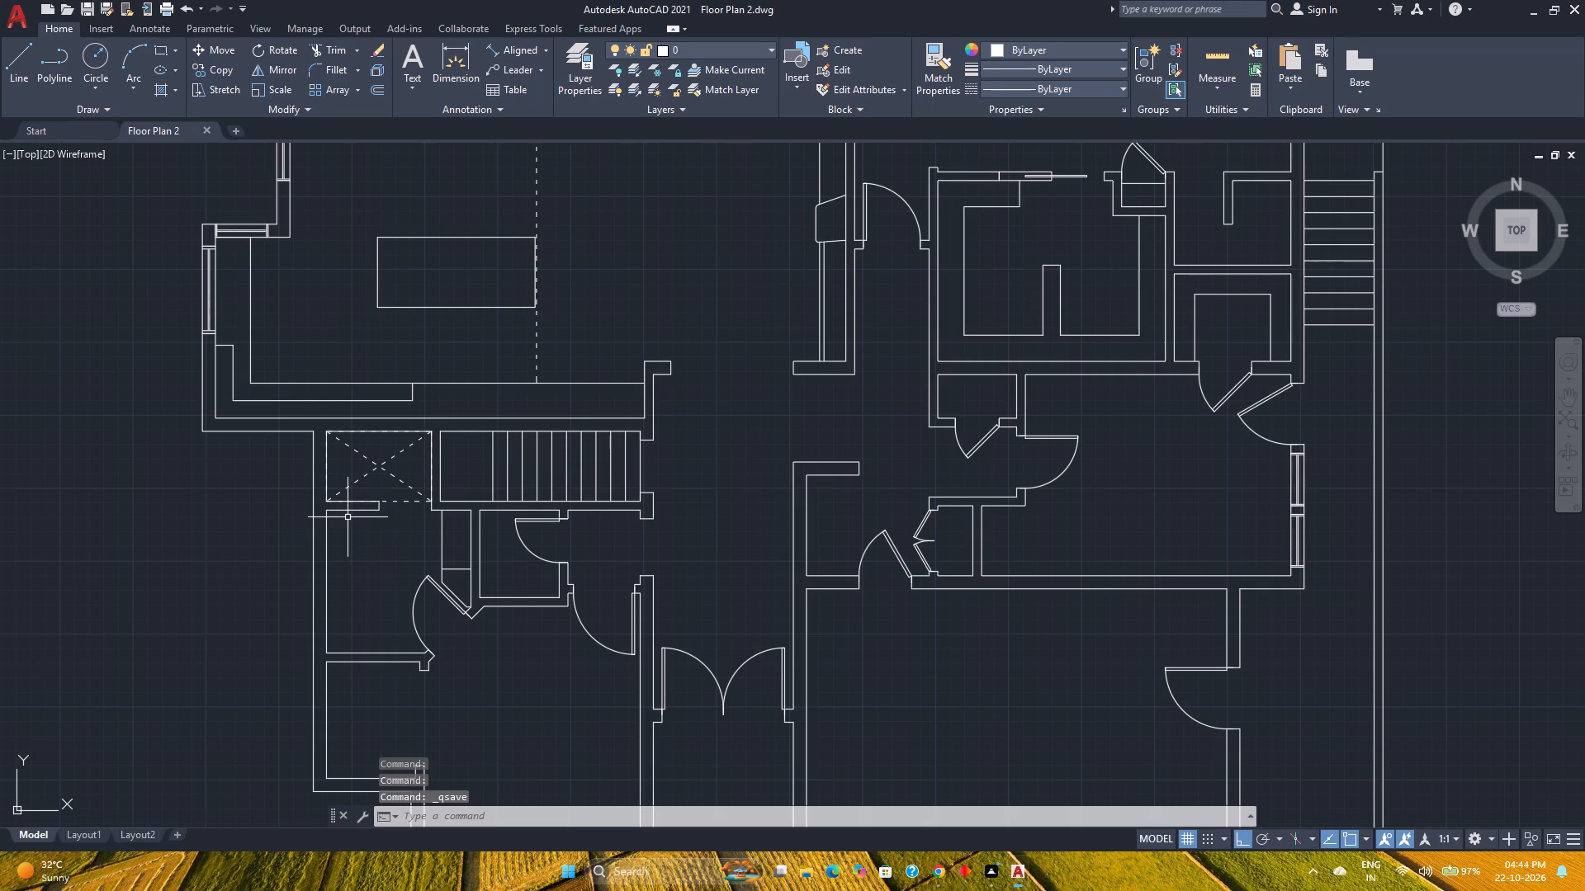
Draw a 2' by 4' rectangle from the room's inner corner just below the alcove wall.
{"action": "left_click", "coordinate": [157, 48]}
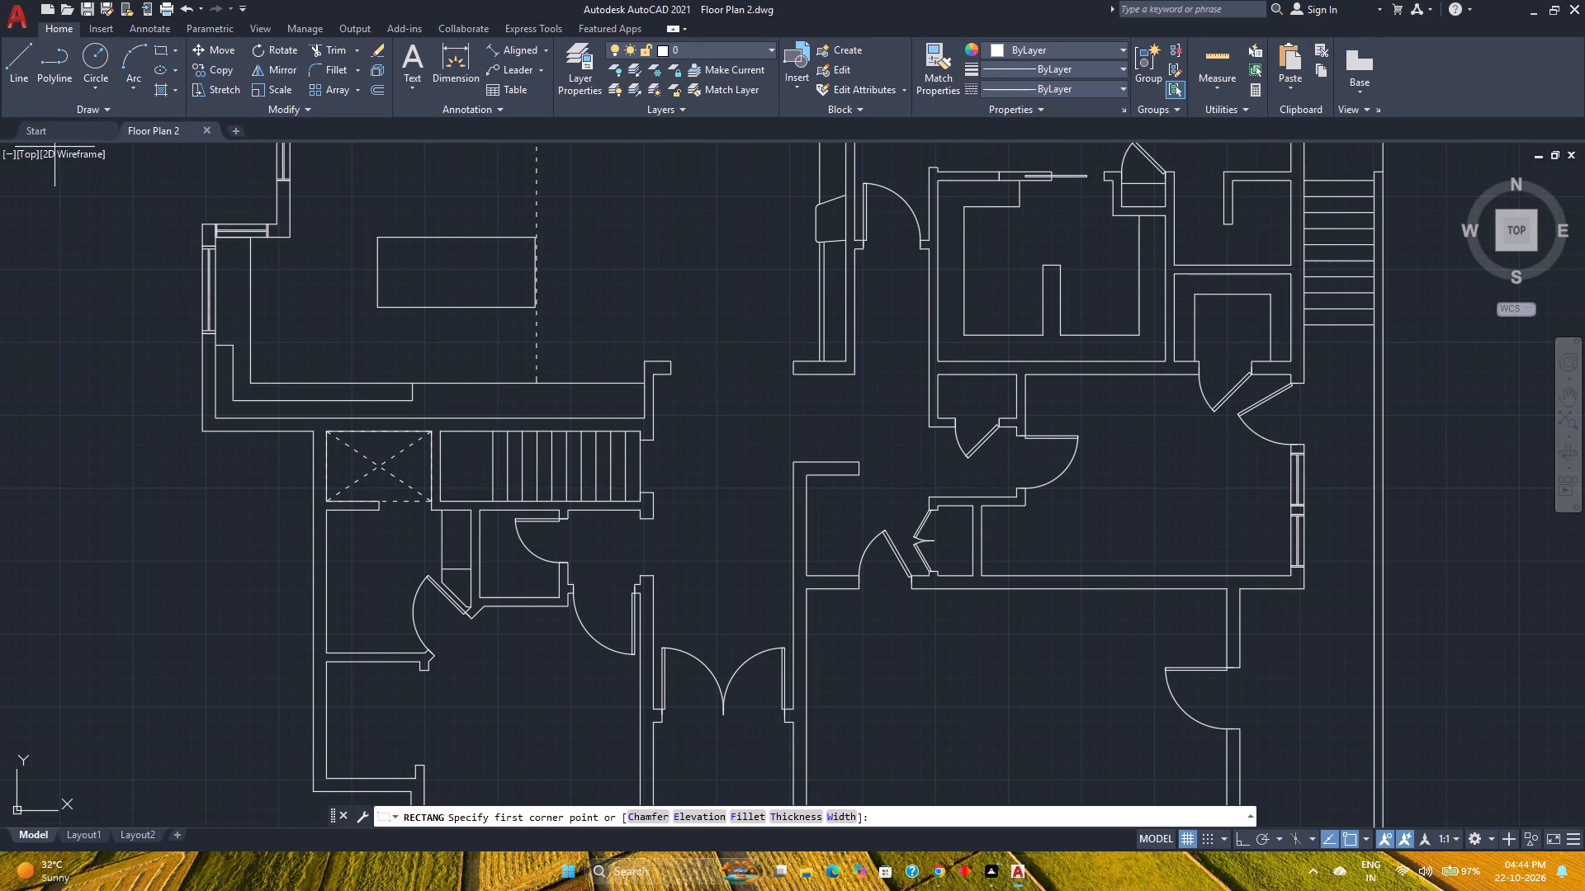
{"action": "left_click", "coordinate": [329, 513]}
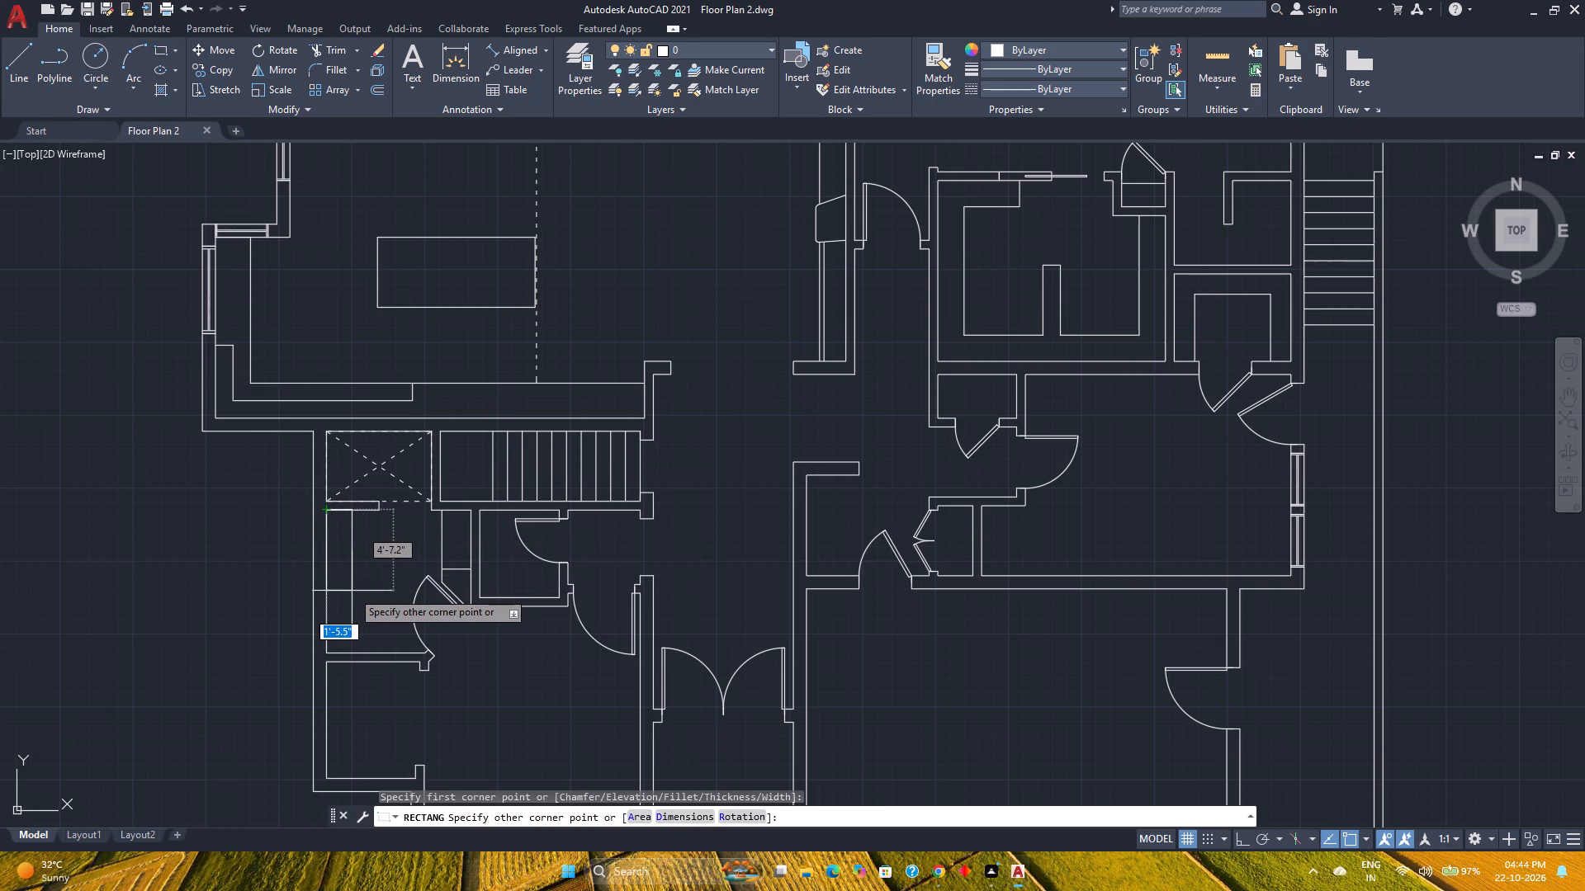
{"action": "key", "text": "2"}
{"action": "type", "text": "',4'"}
{"action": "key", "text": "Return"}
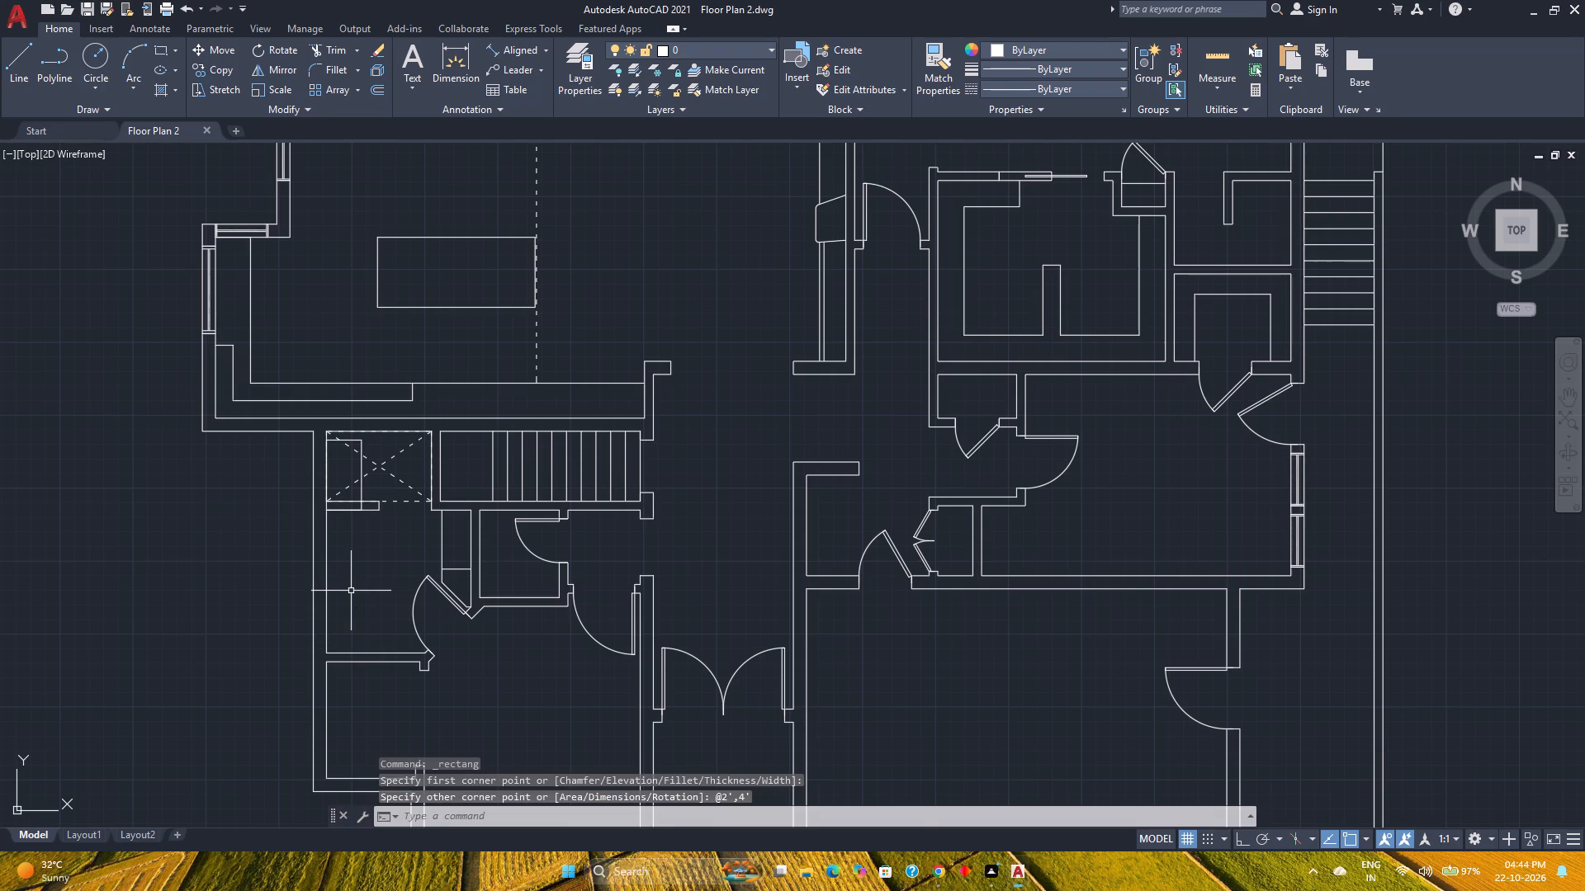
Move the 2' by 4' rectangle down so its upper-left corner sits at the room's inner corner below the alcove wall.
{"action": "left_click", "coordinate": [361, 488]}
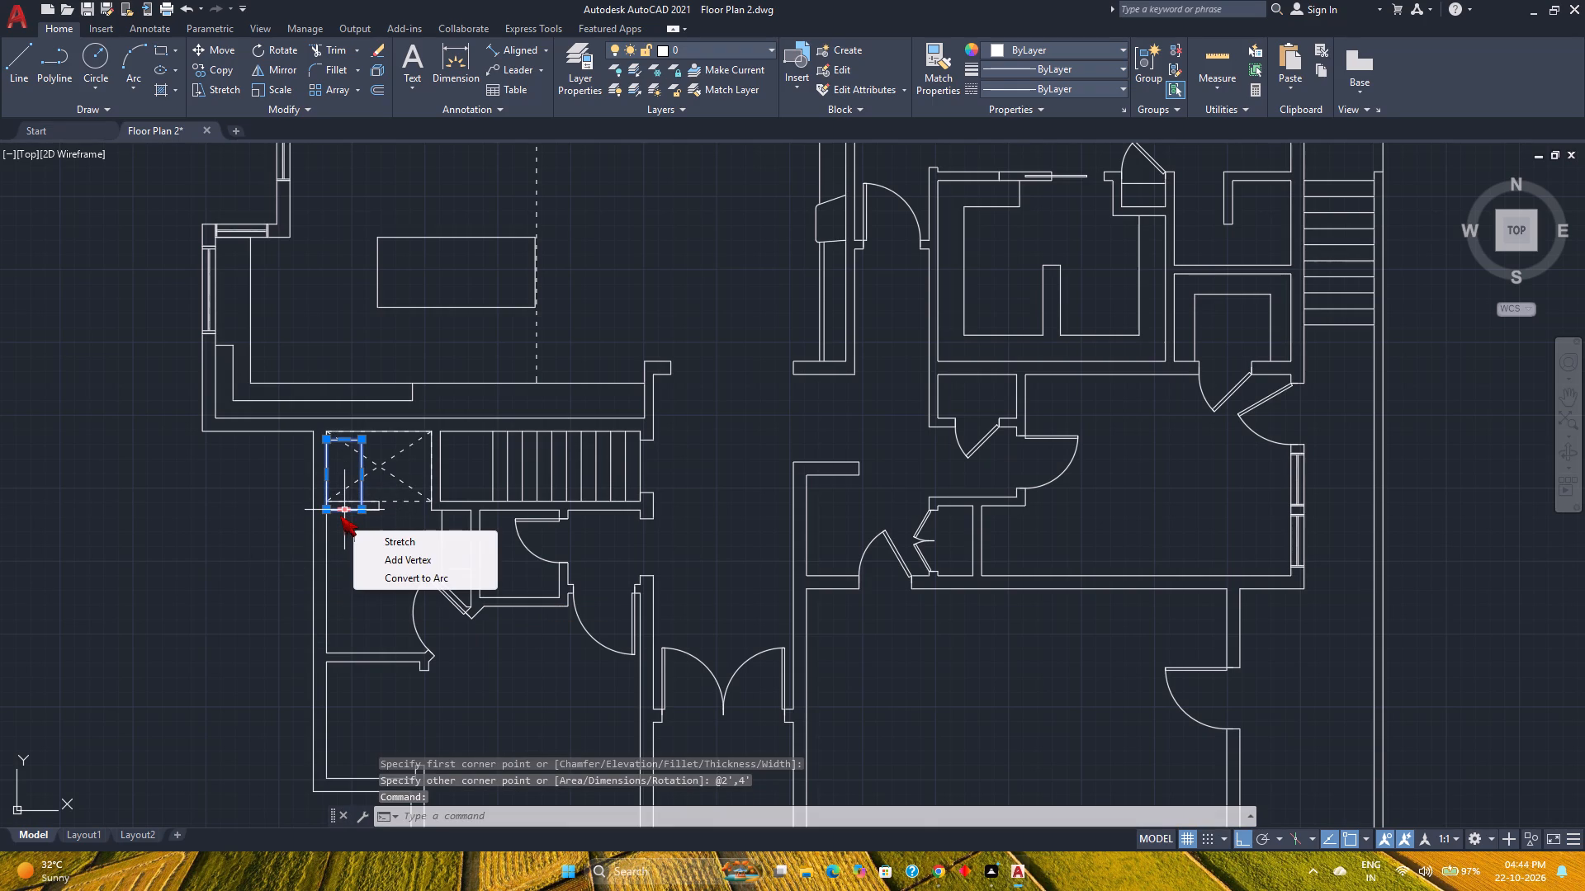
{"action": "key", "text": "m"}
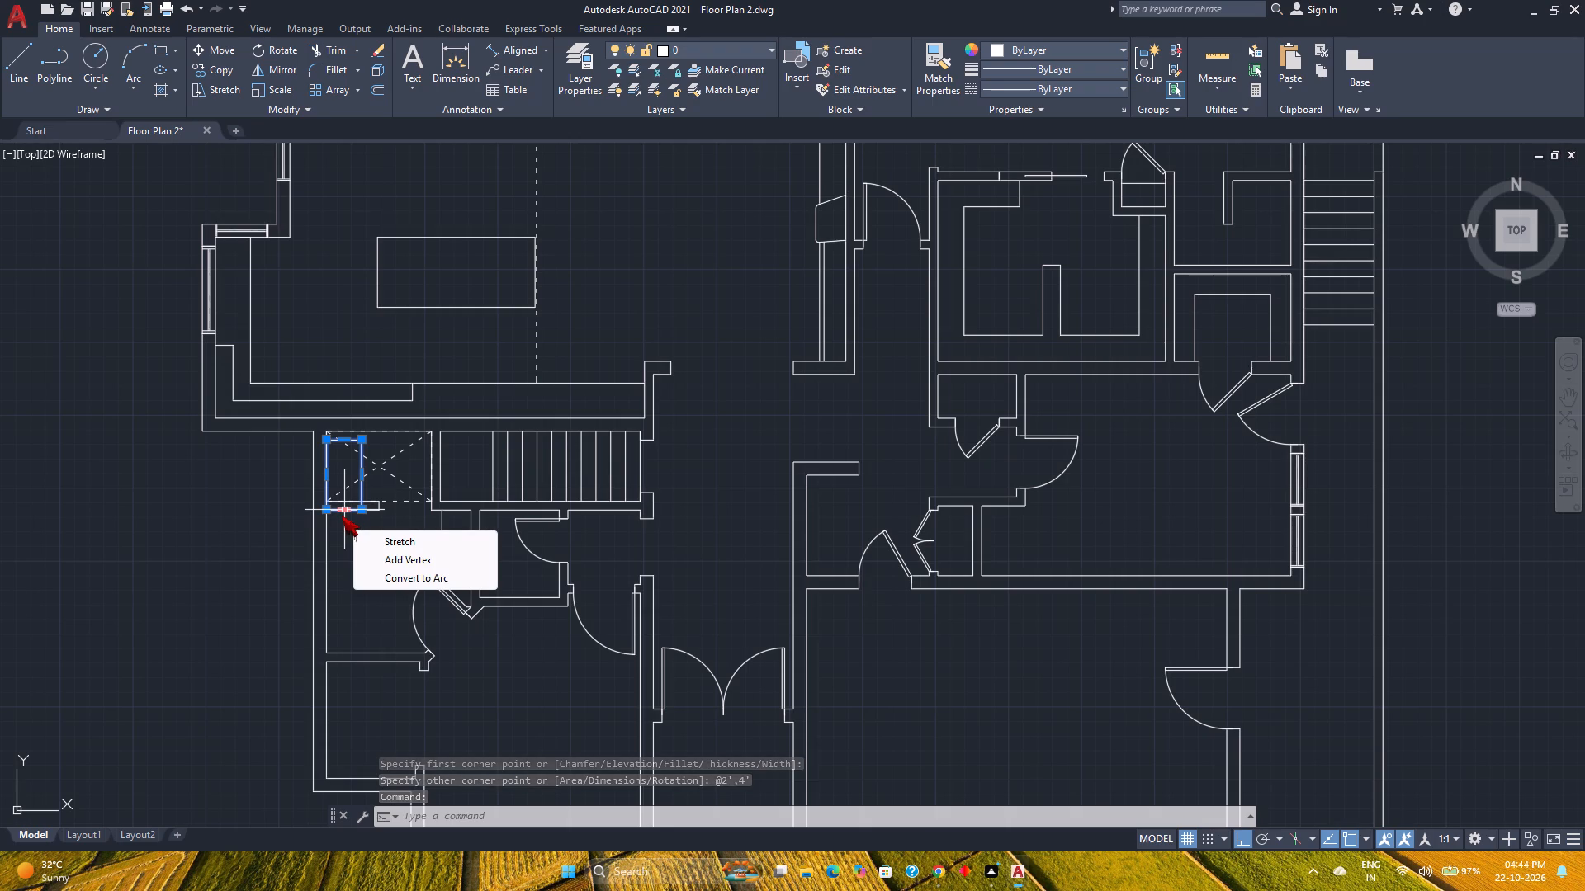
{"action": "key", "text": "Return"}
{"action": "scroll", "coordinate": [330, 451], "scroll_direction": "up", "scroll_amount": 2}
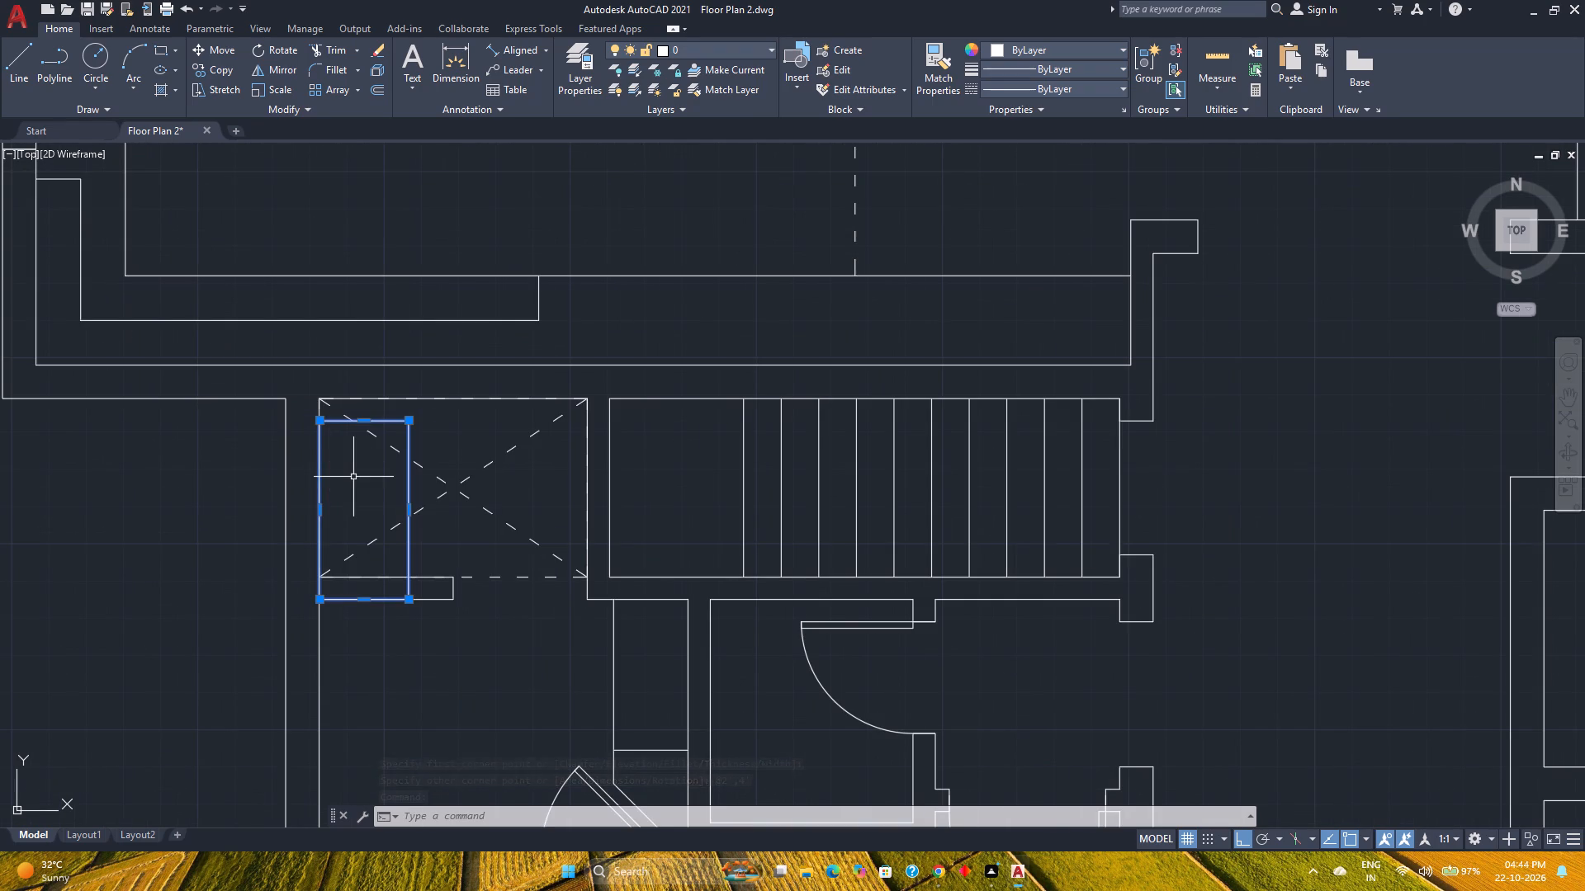
{"action": "left_click", "coordinate": [209, 56]}
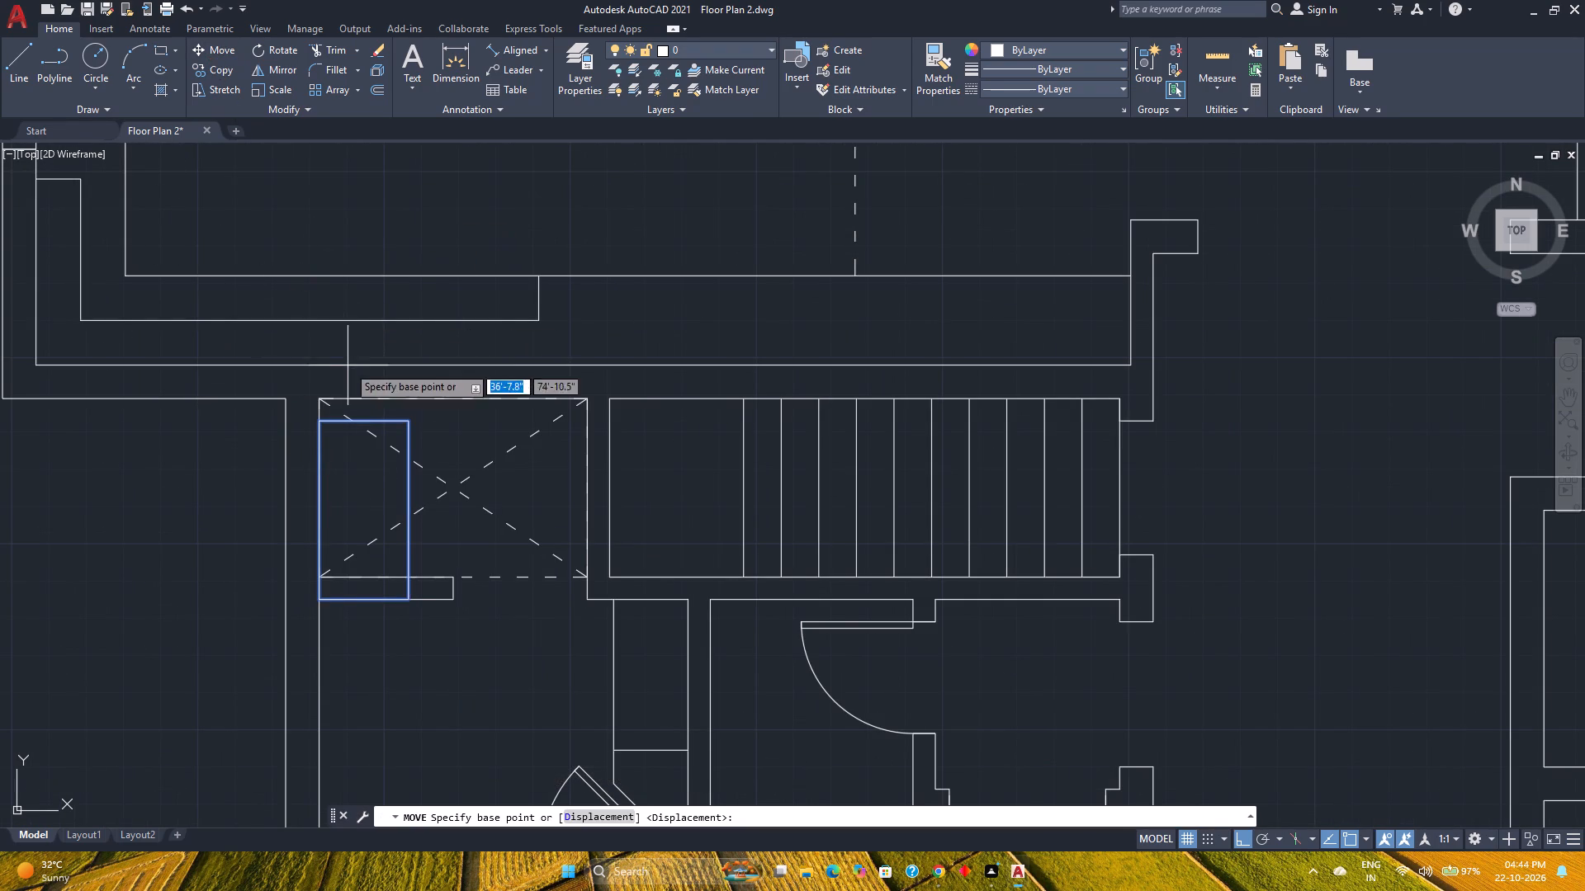
{"action": "left_click", "coordinate": [319, 419]}
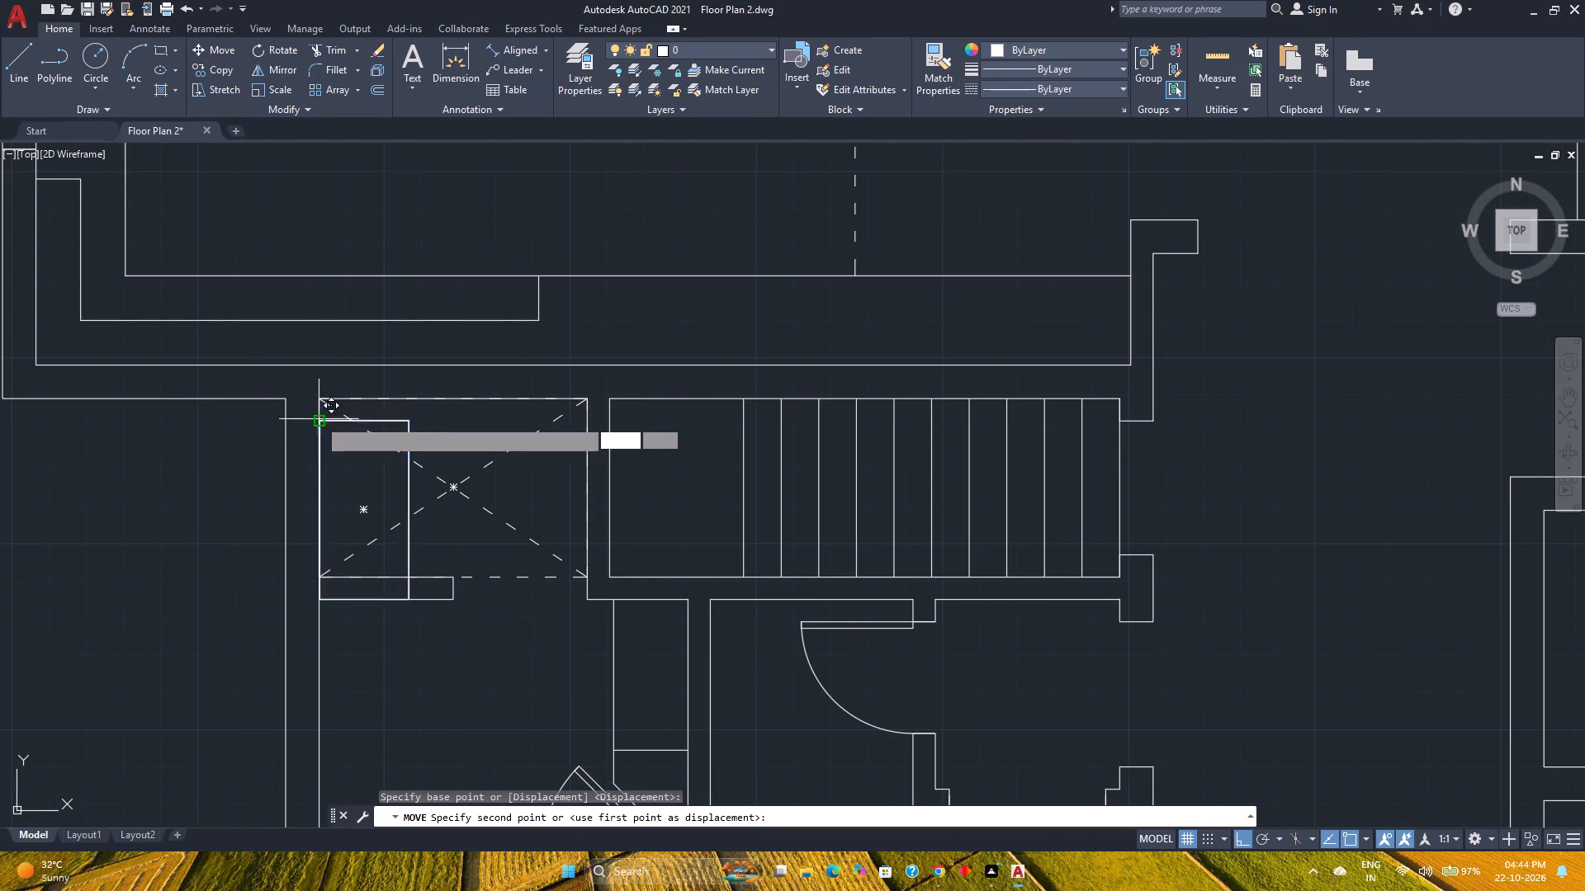
{"action": "left_click", "coordinate": [324, 596]}
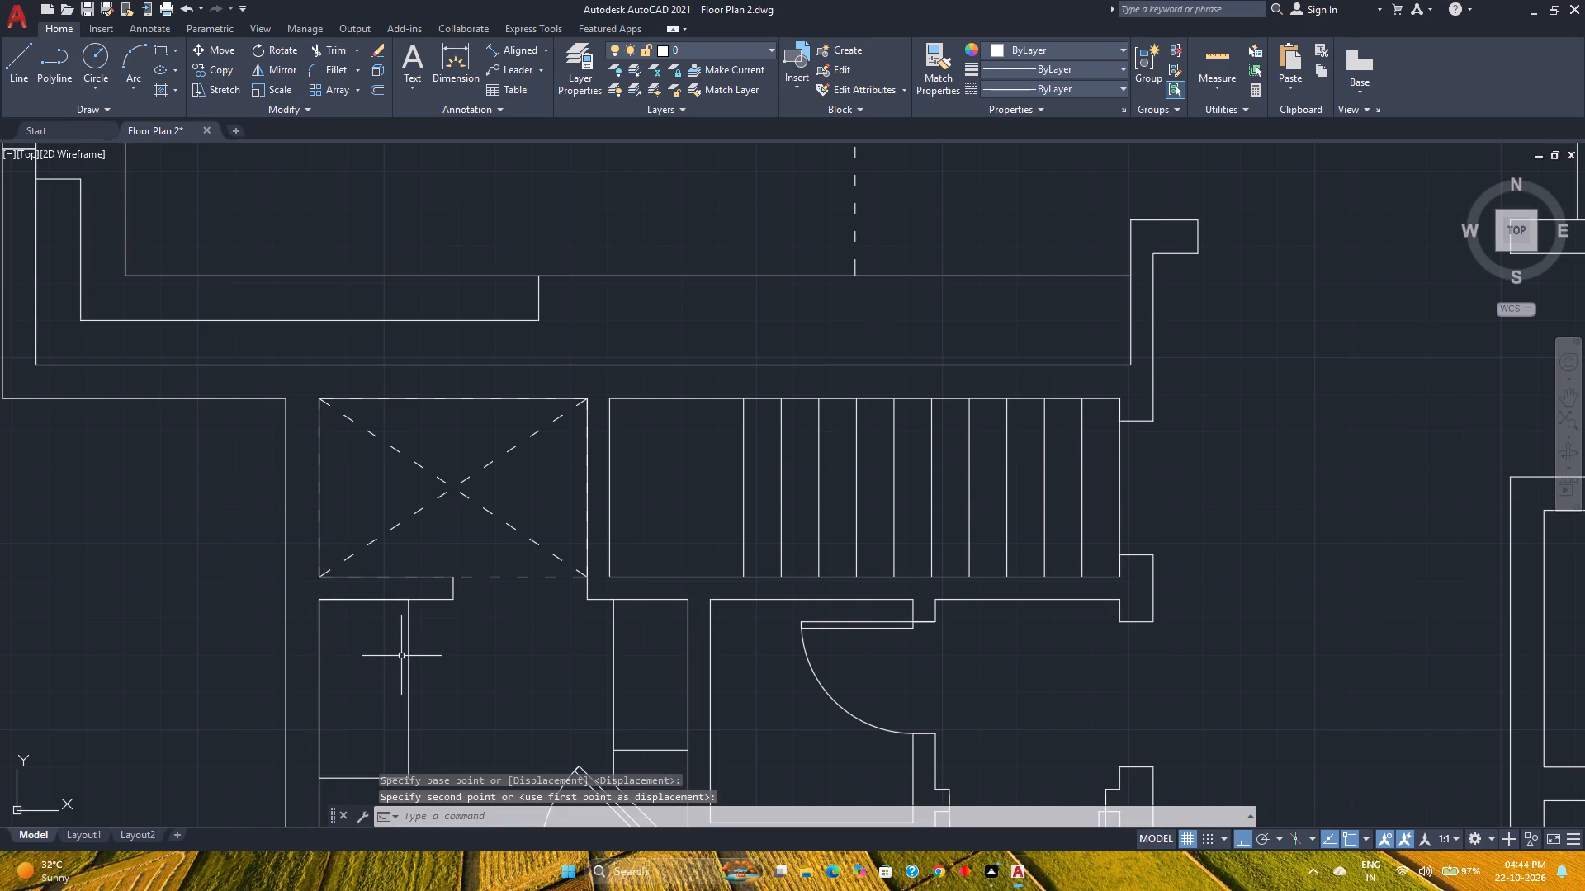
Stretch the moved rectangle's room-side long edge 6" toward the wall, and bring it back out 3".
{"action": "left_click", "coordinate": [409, 642]}
{"action": "middle_click_drag", "start_coordinate": [424, 672], "coordinate": [427, 573]}
{"action": "middle_click", "coordinate": [427, 573]}
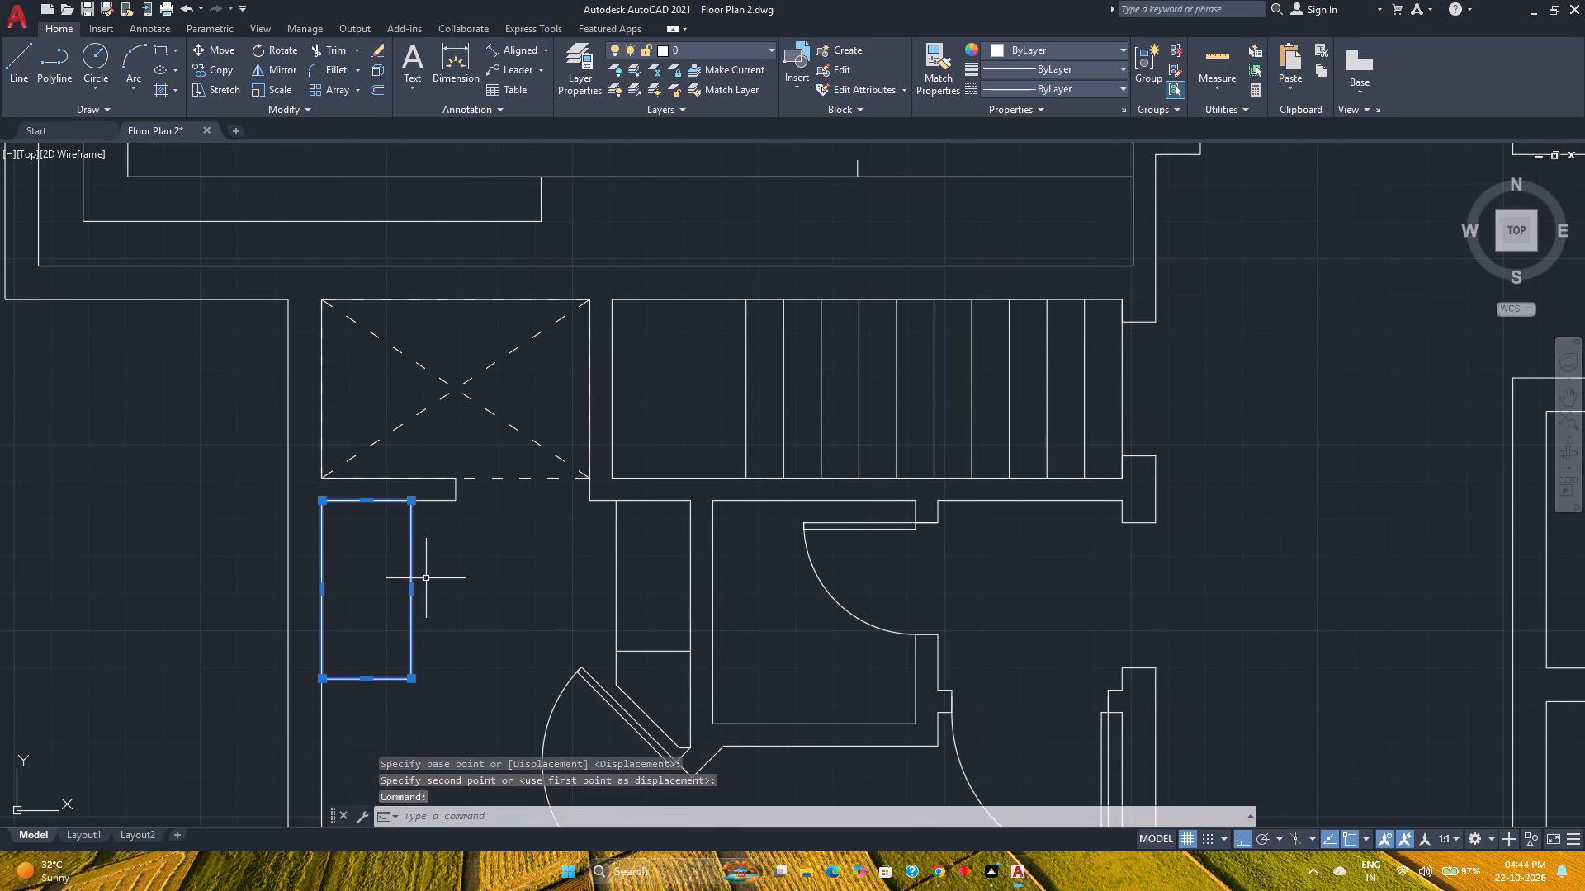
{"action": "left_click", "coordinate": [409, 588]}
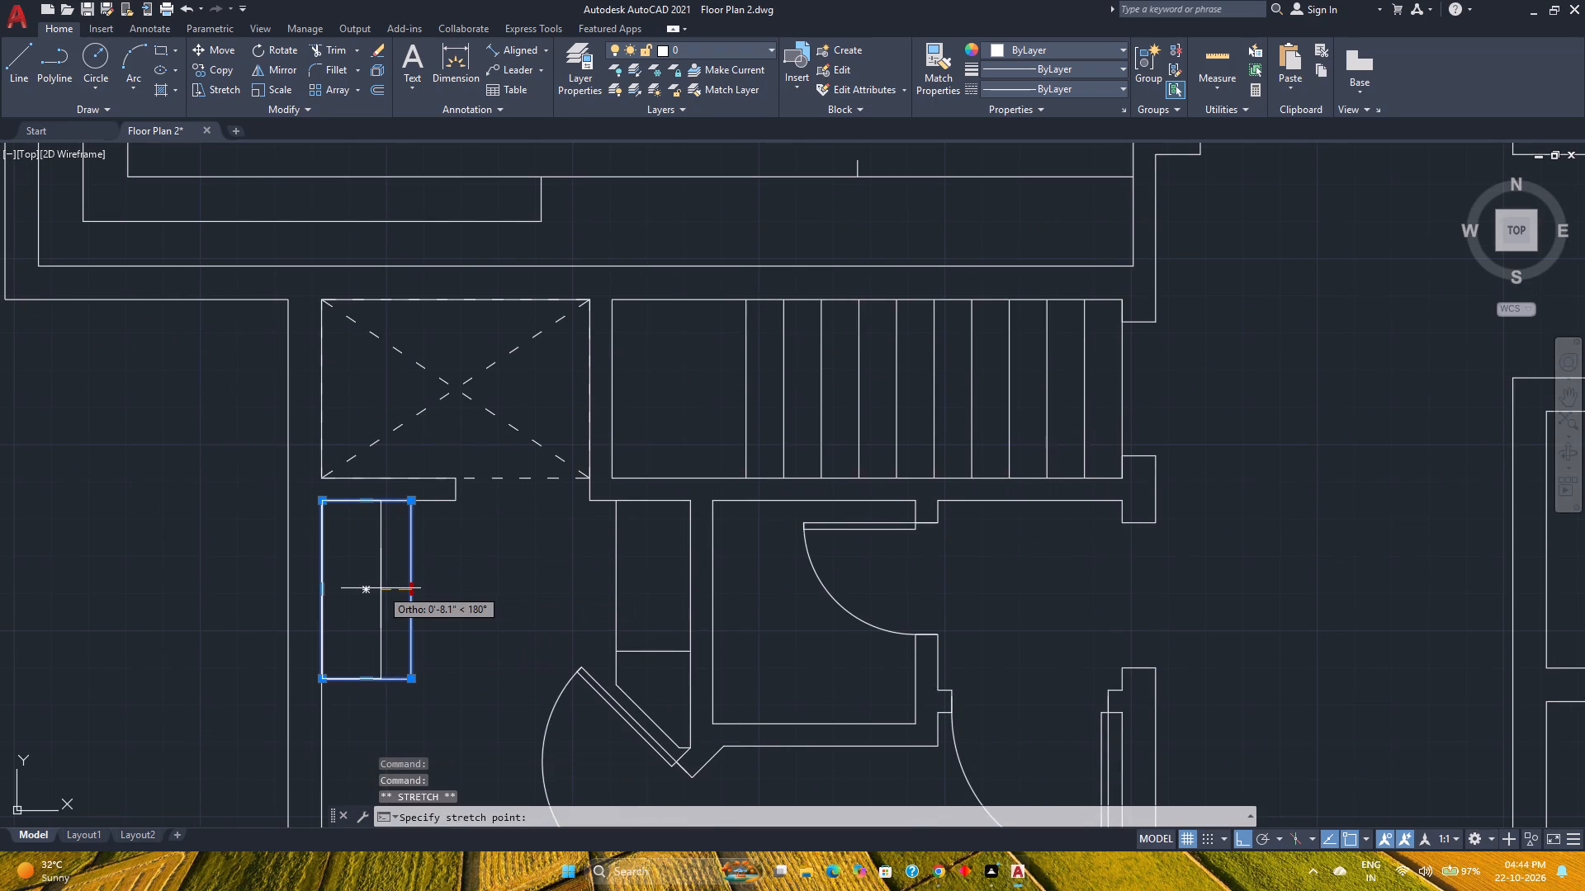
{"action": "key", "text": "6"}
{"action": "key", "text": "Return"}
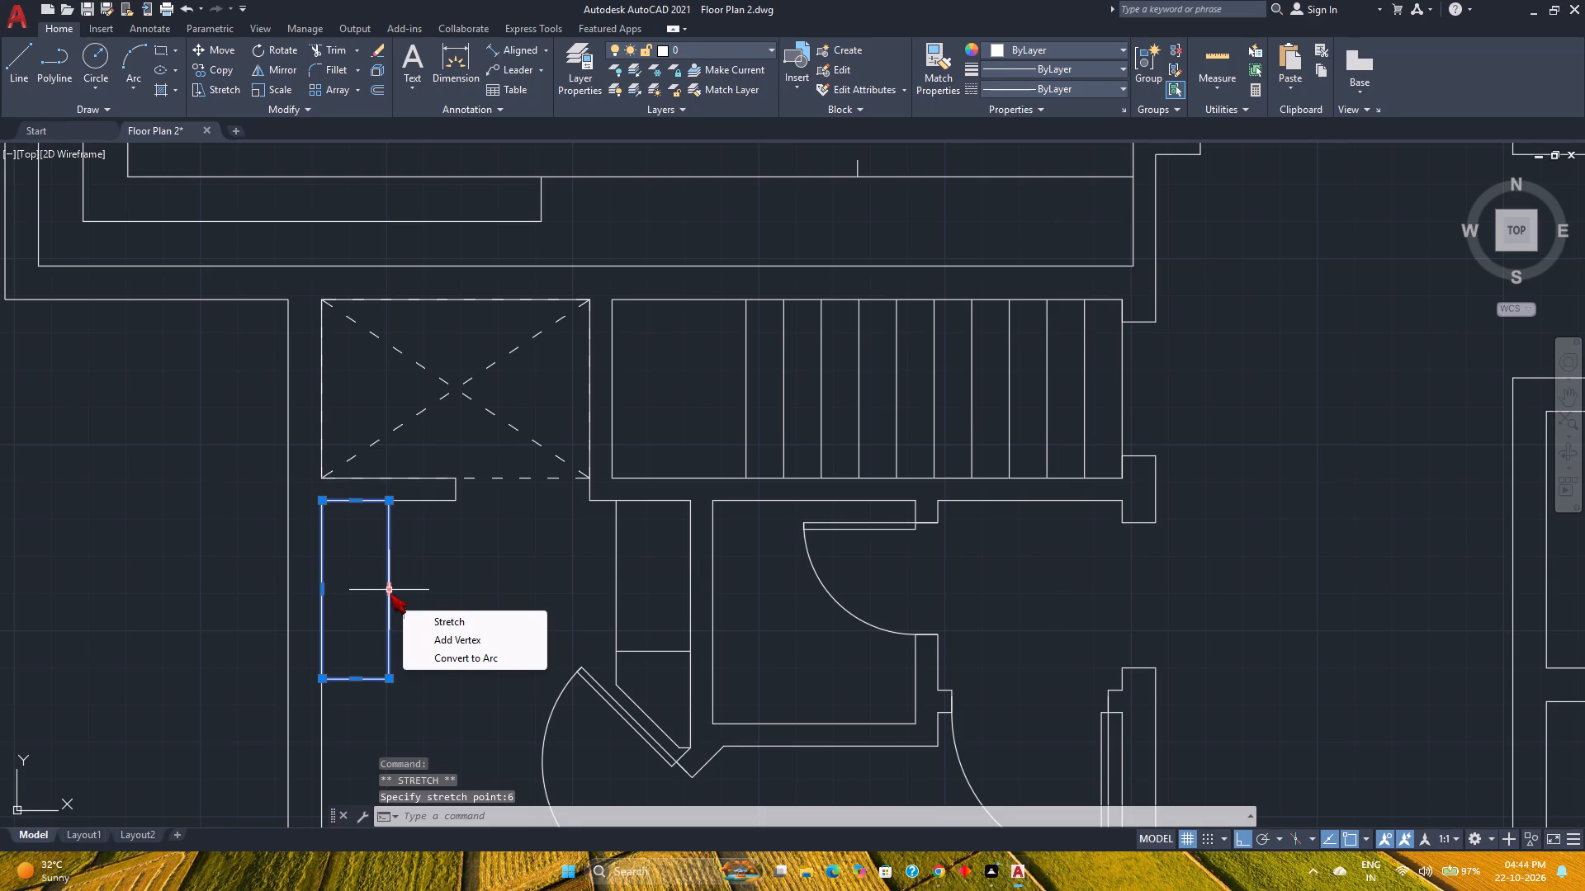
{"action": "left_click", "coordinate": [390, 593]}
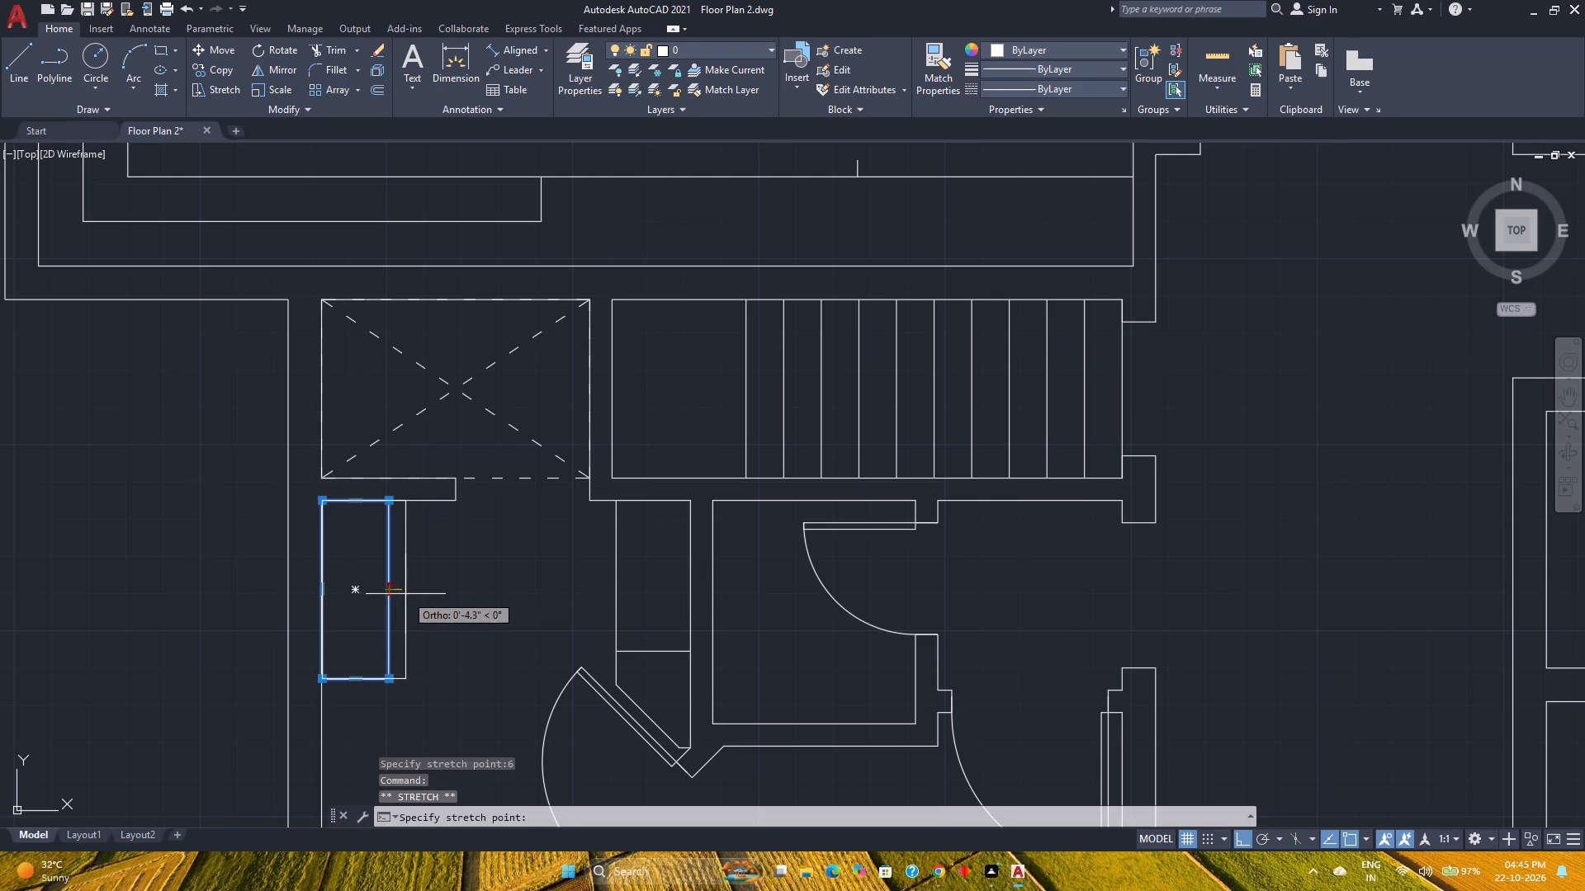
{"action": "key", "text": "3"}
{"action": "key", "text": "Return"}
{"action": "key", "text": "Escape"}
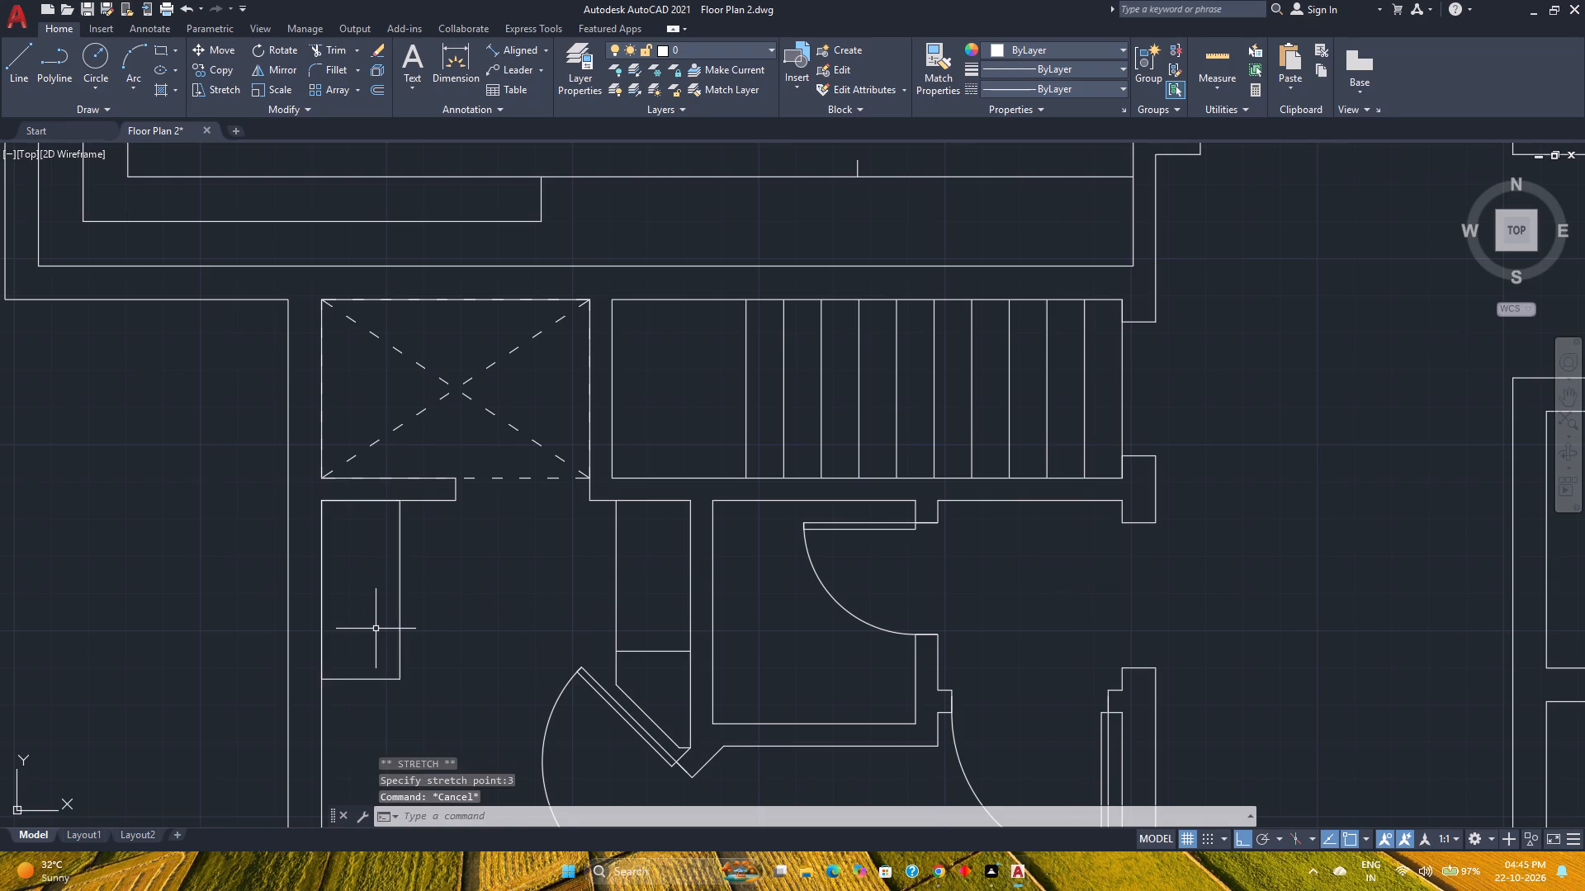
Save the floor plan drawing.
{"action": "scroll", "coordinate": [376, 629], "scroll_direction": "down", "scroll_amount": 1}
{"action": "middle_click_drag", "start_coordinate": [374, 629], "coordinate": [407, 567]}
{"action": "key", "text": "ctrl+s"}
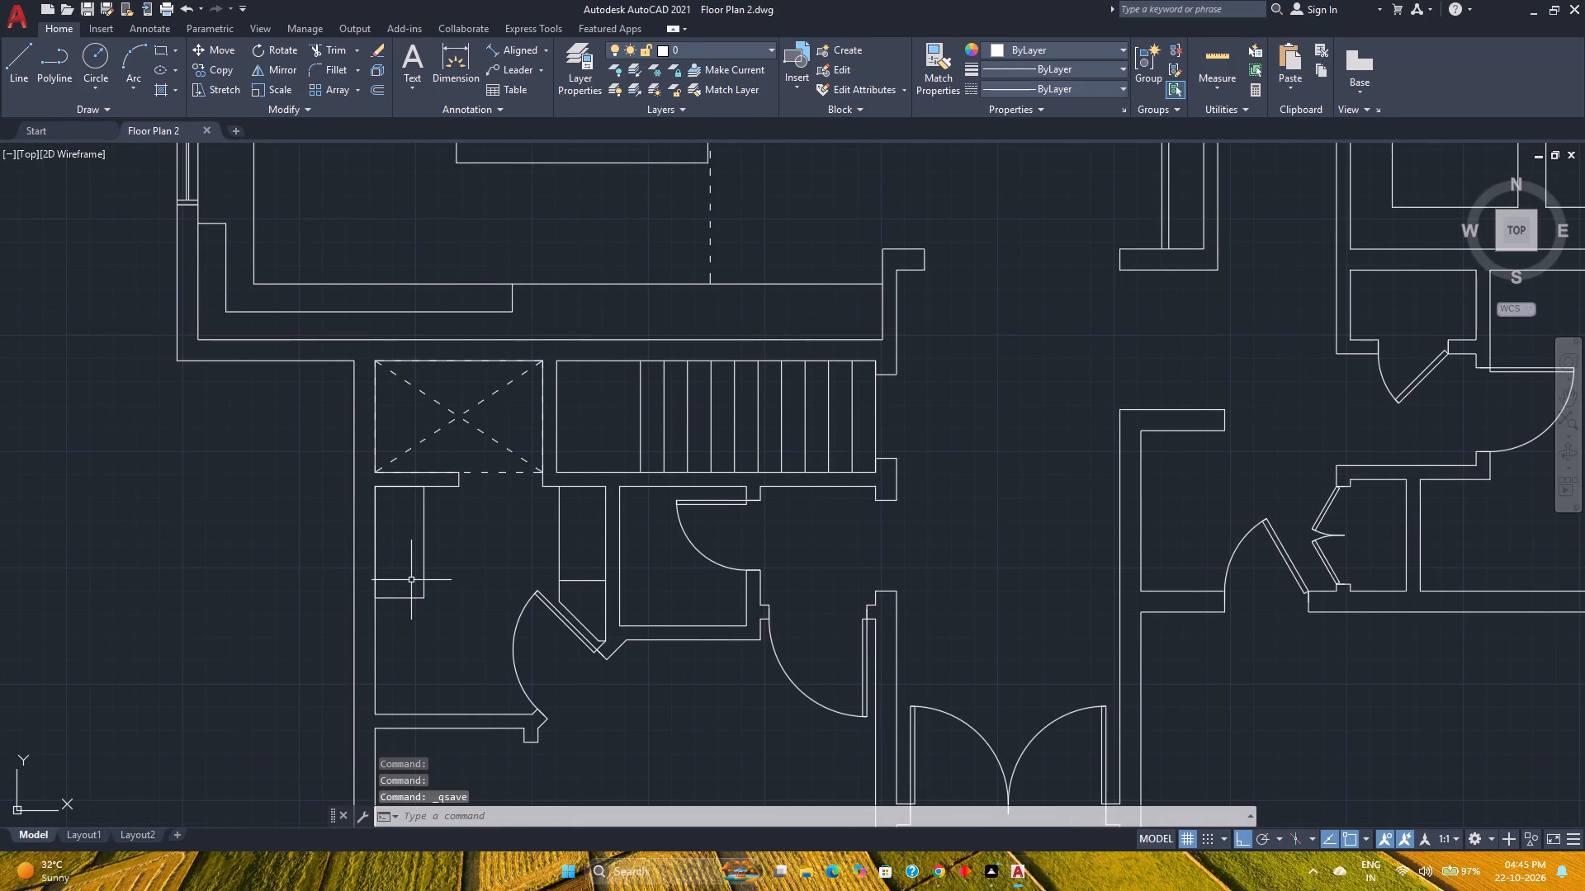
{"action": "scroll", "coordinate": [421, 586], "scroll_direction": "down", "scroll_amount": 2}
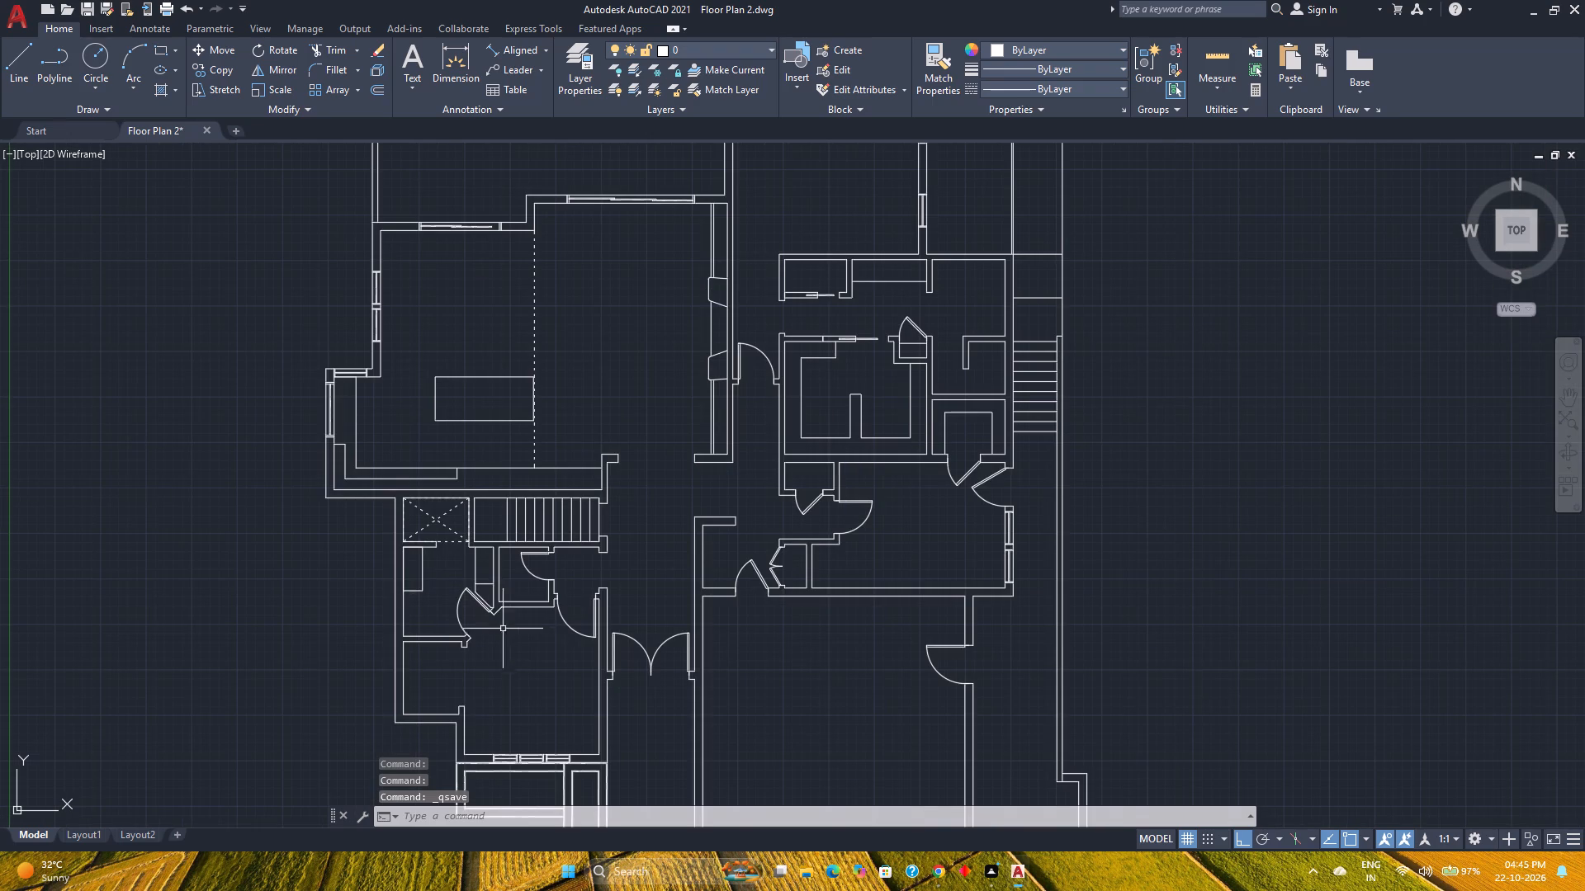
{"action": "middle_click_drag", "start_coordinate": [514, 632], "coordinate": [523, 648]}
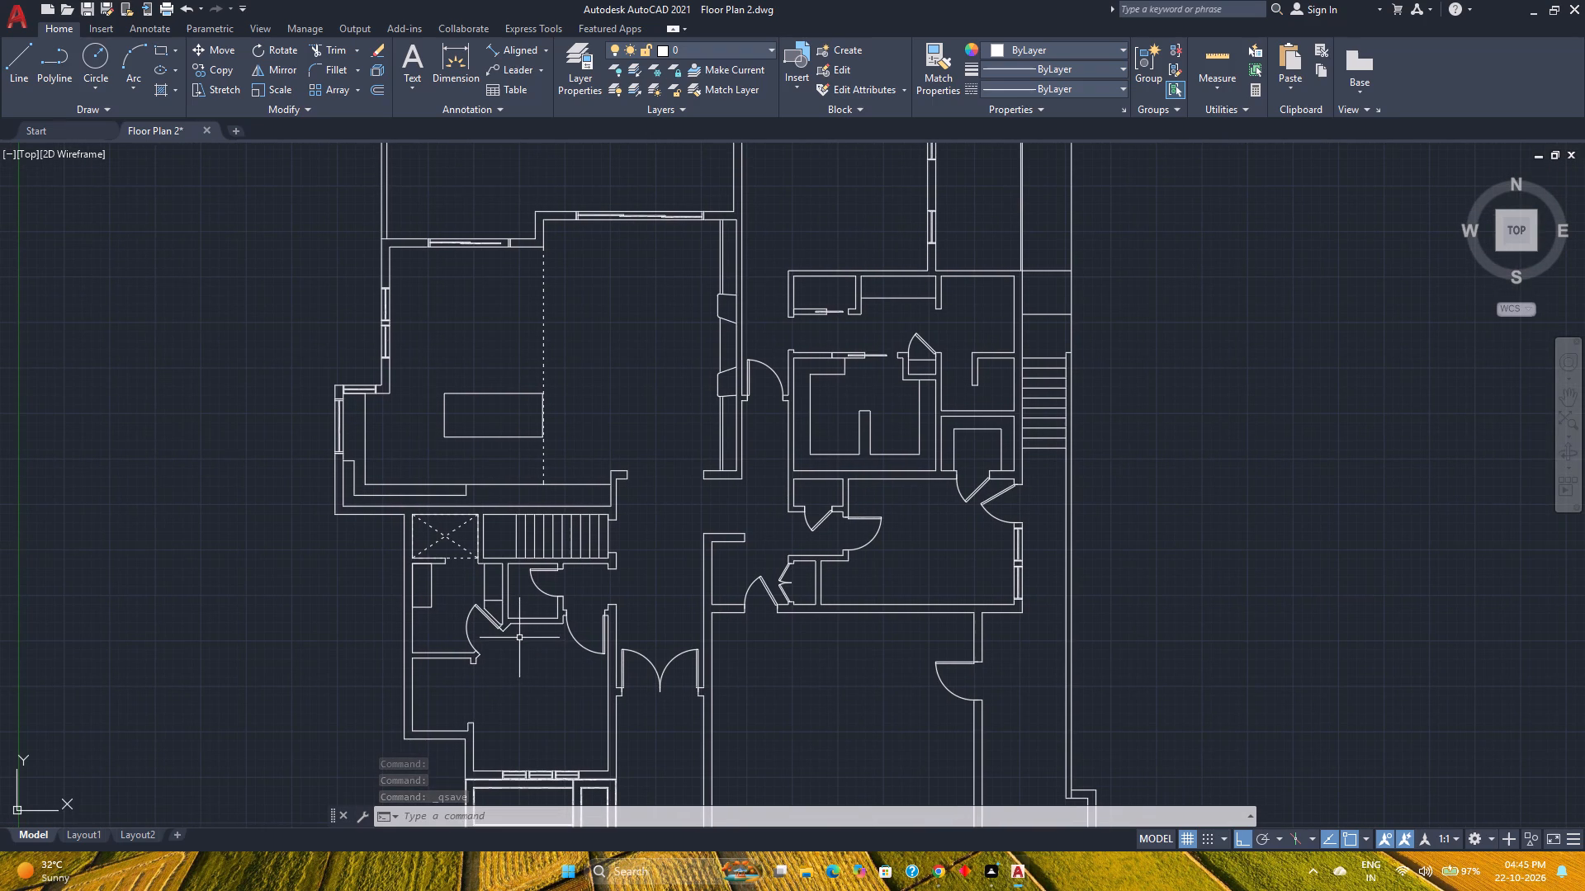
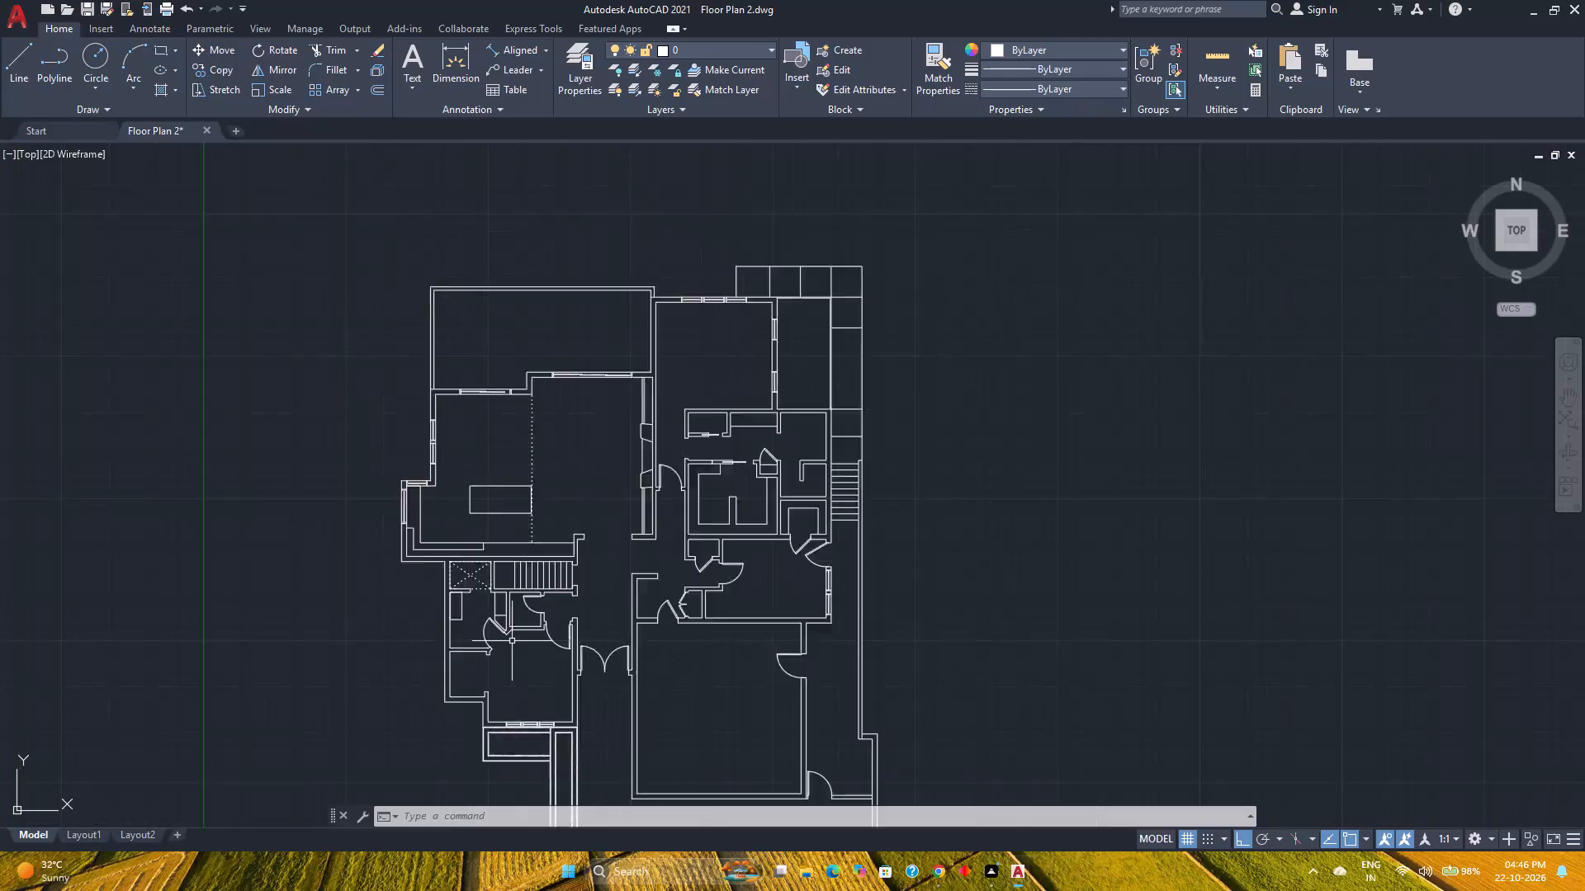
Draw a line across the exterior wall's thickness at the lower inner corner of the room with the angled door.
{"action": "scroll", "coordinate": [512, 641], "scroll_direction": "down", "scroll_amount": 1}
{"action": "scroll", "coordinate": [512, 641], "scroll_direction": "up", "scroll_amount": 2}
{"action": "middle_click_drag", "start_coordinate": [504, 681], "coordinate": [532, 593]}
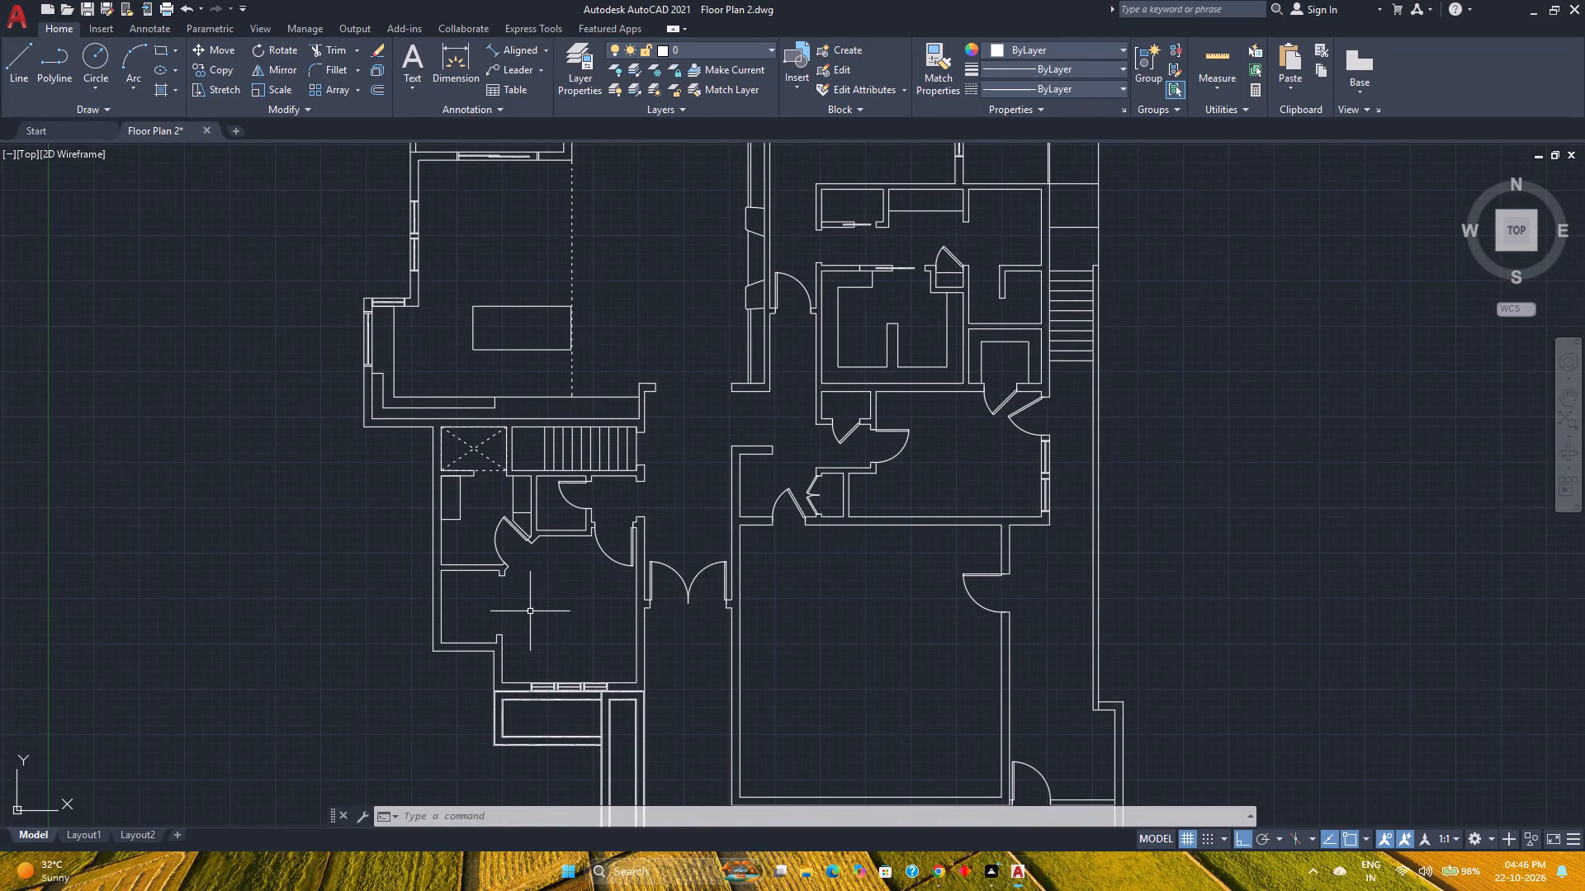
{"action": "scroll", "coordinate": [459, 559], "scroll_direction": "up", "scroll_amount": 2}
{"action": "middle_click_drag", "start_coordinate": [459, 559], "coordinate": [514, 587]}
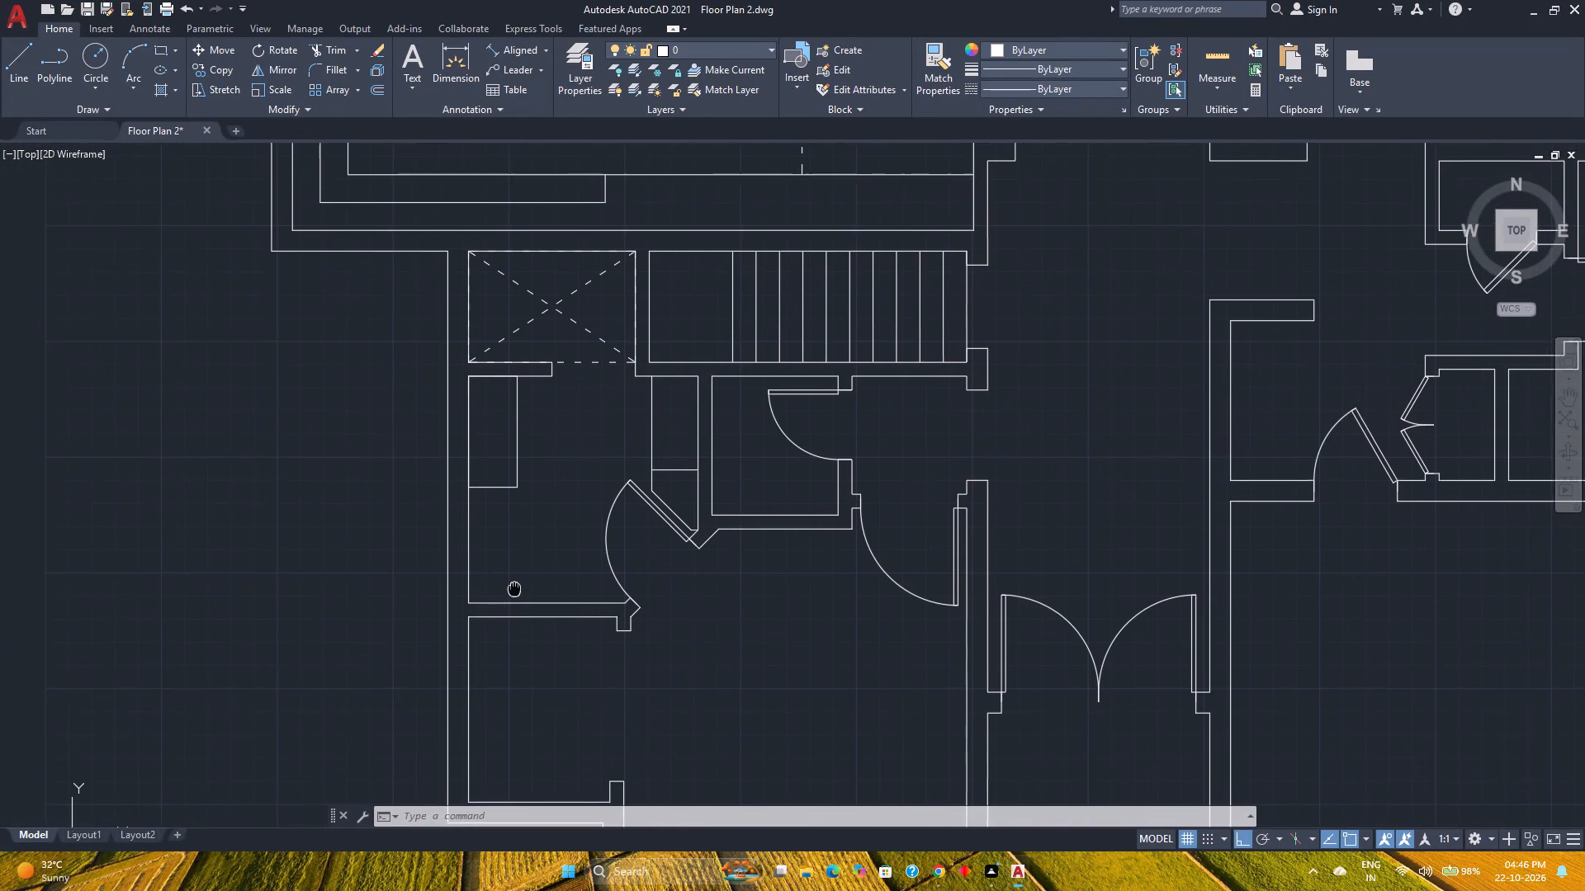
{"action": "middle_click", "coordinate": [515, 588]}
{"action": "middle_click_drag", "start_coordinate": [514, 587], "coordinate": [515, 588]}
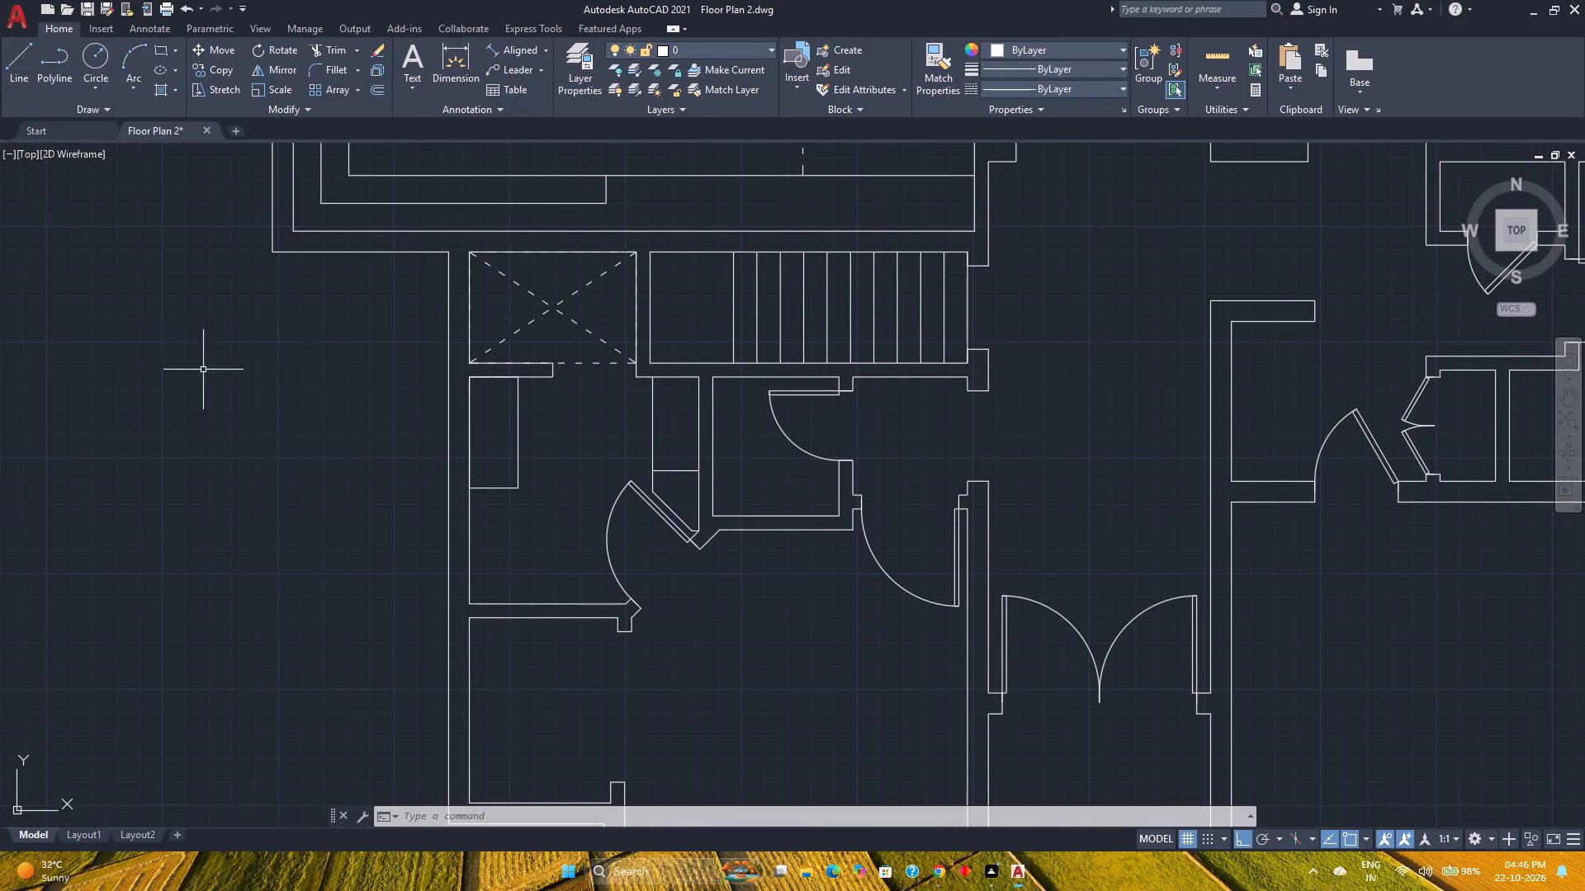
{"action": "left_click", "coordinate": [12, 82]}
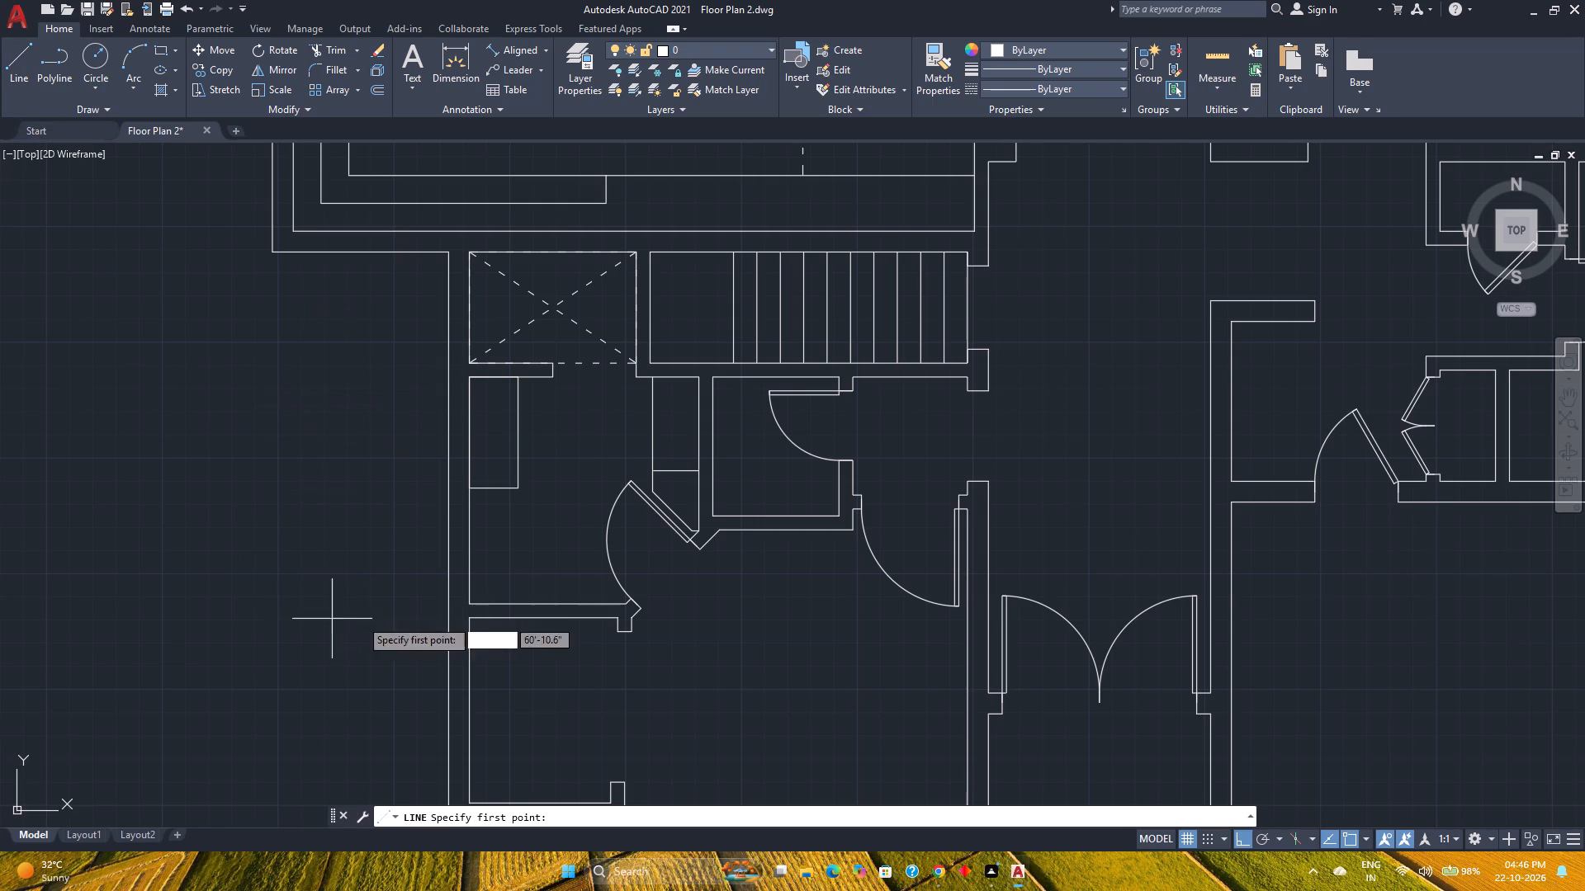
{"action": "scroll", "coordinate": [432, 615], "scroll_direction": "up", "scroll_amount": 2}
{"action": "scroll", "coordinate": [508, 603], "scroll_direction": "up", "scroll_amount": 1}
{"action": "left_click", "coordinate": [528, 586]}
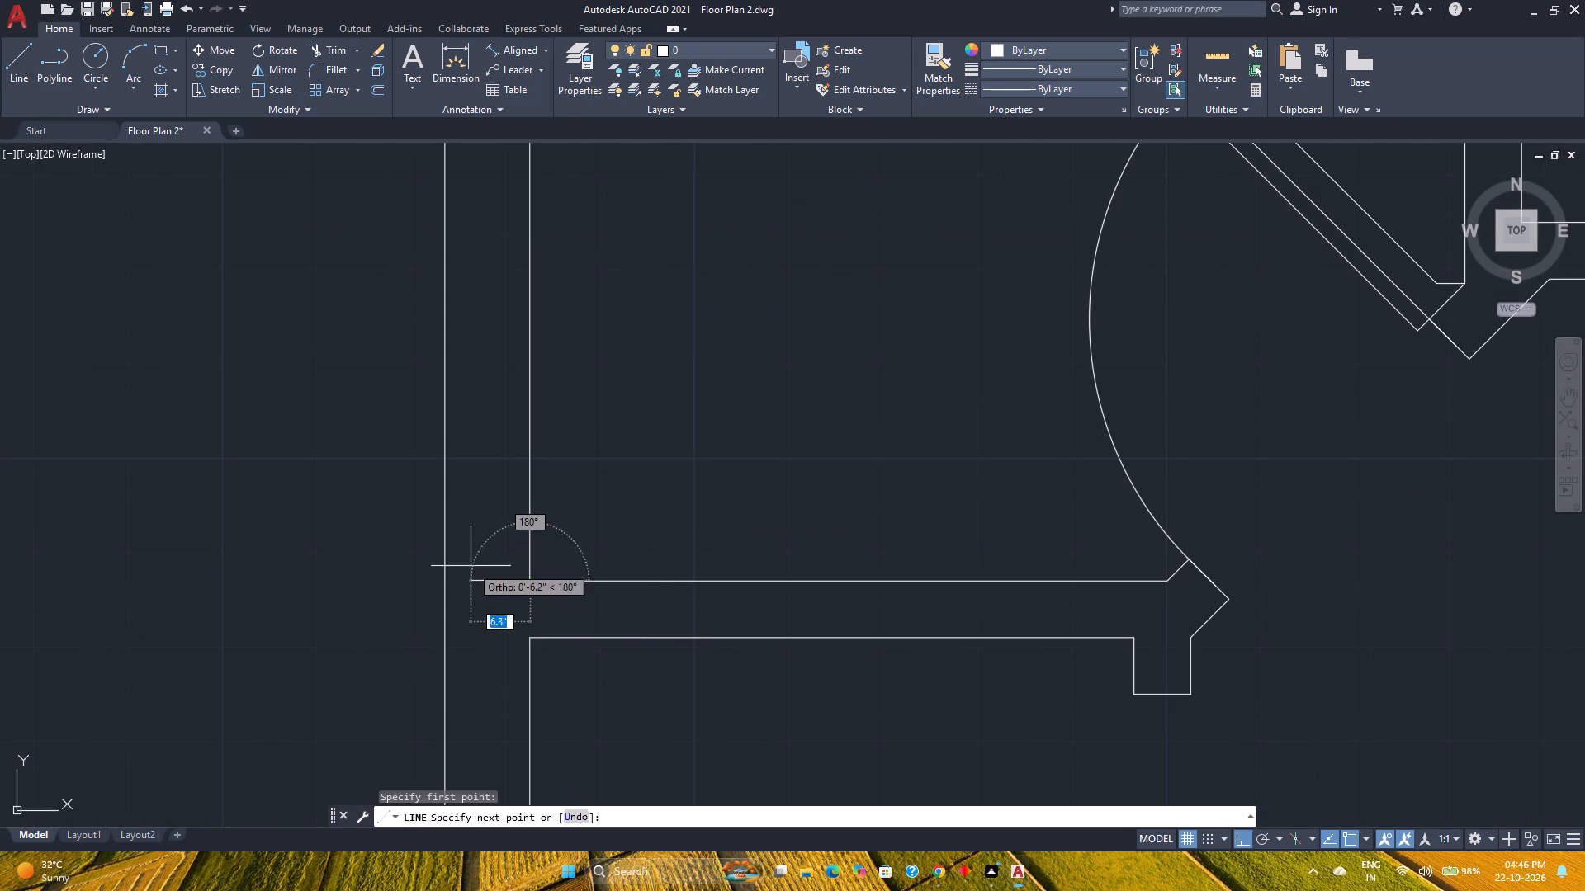
{"action": "scroll", "coordinate": [439, 578], "scroll_direction": "up", "scroll_amount": 2}
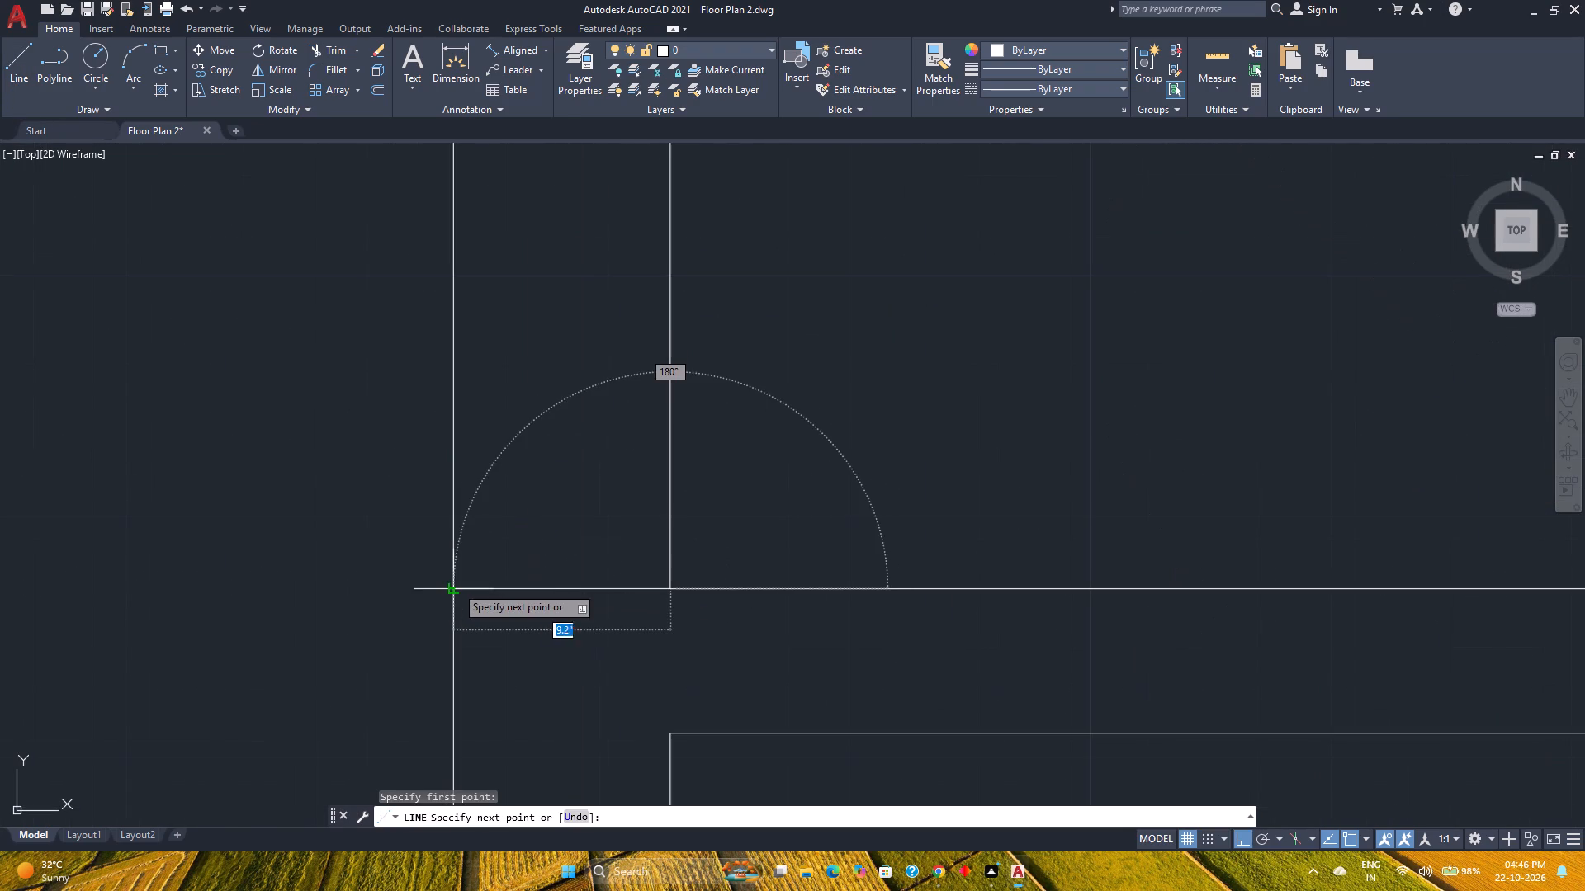
{"action": "left_click", "coordinate": [457, 587]}
{"action": "key", "text": "Escape"}
Move the new cross-wall line 3" up along the exterior wall.
{"action": "left_click", "coordinate": [518, 619]}
{"action": "left_click", "coordinate": [499, 573]}
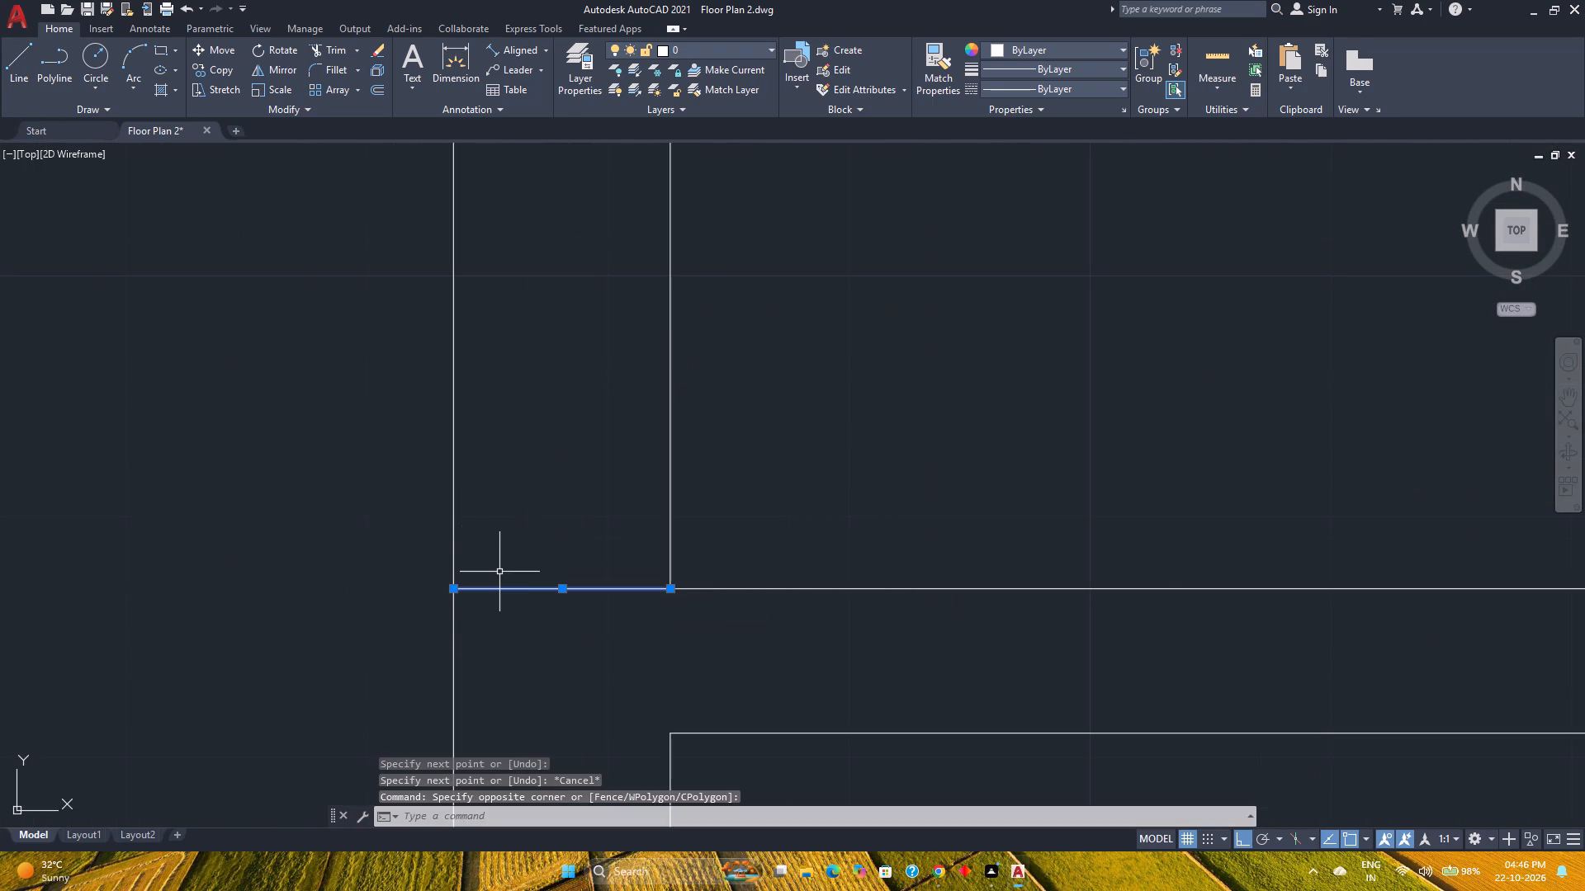
{"action": "key", "text": "m"}
{"action": "key", "text": "Return"}
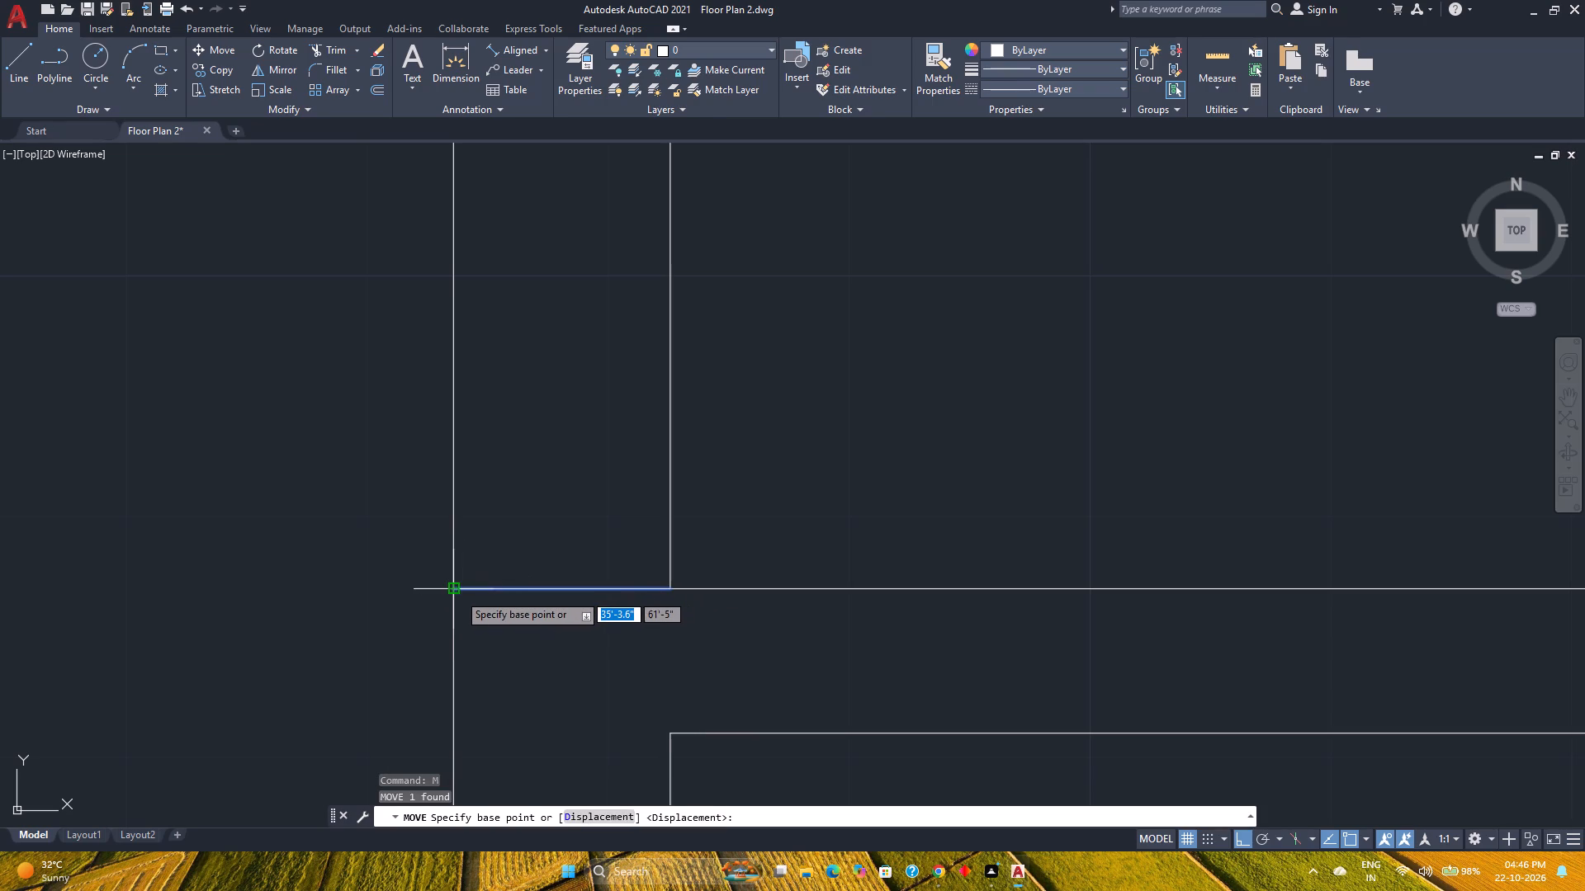
{"action": "left_click", "coordinate": [458, 593]}
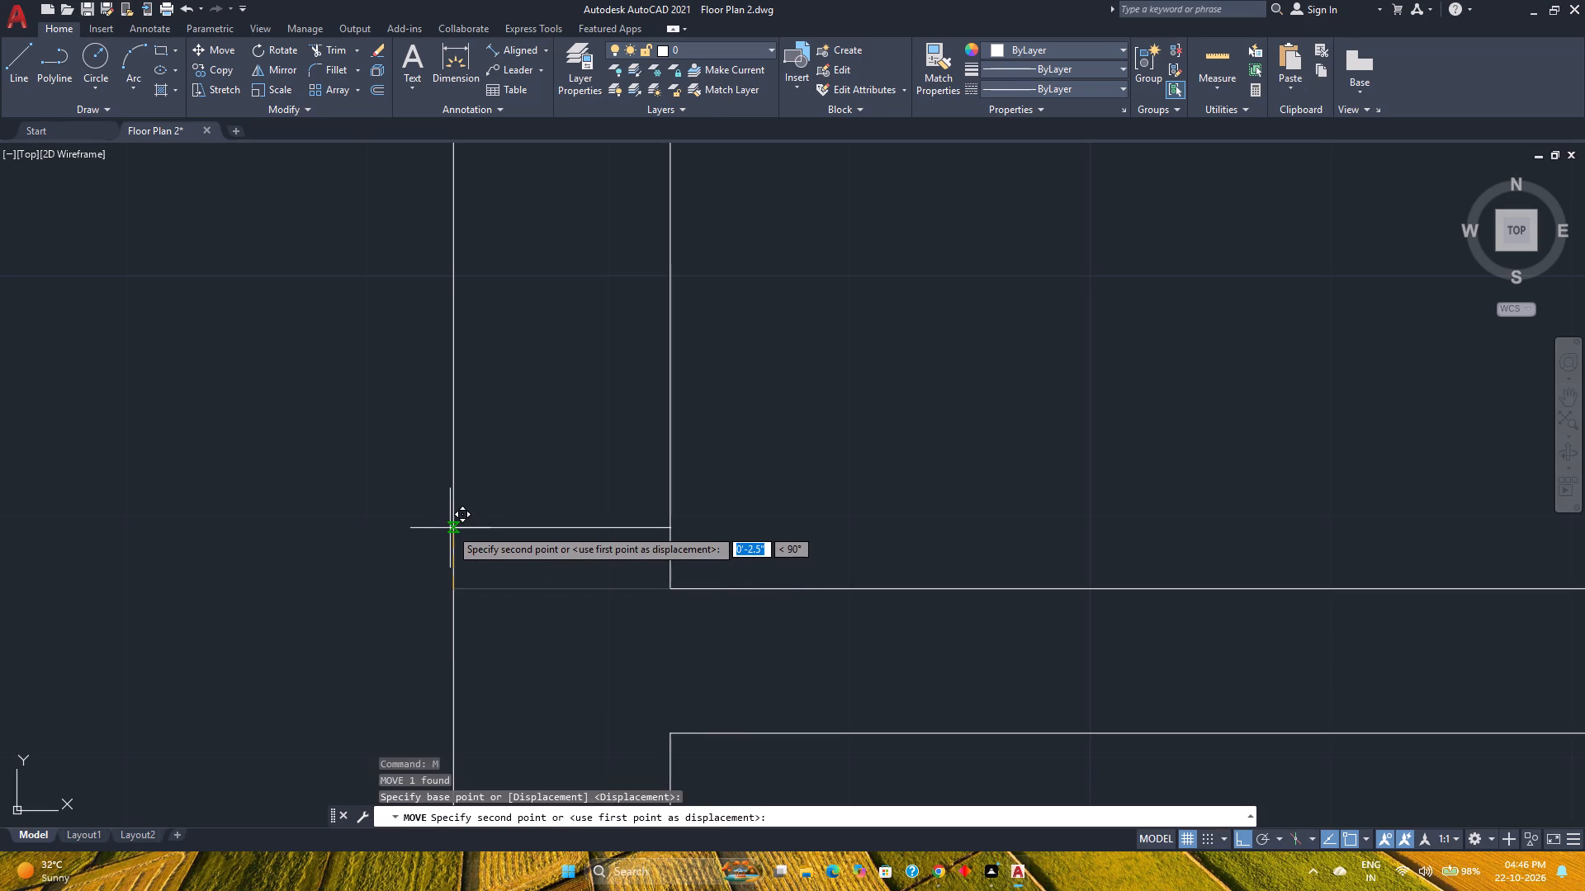
{"action": "key", "text": "3"}
{"action": "key", "text": "Return"}
Move the cross-wall line another 3" up along the exterior wall.
{"action": "scroll", "coordinate": [530, 558], "scroll_direction": "down", "scroll_amount": 2}
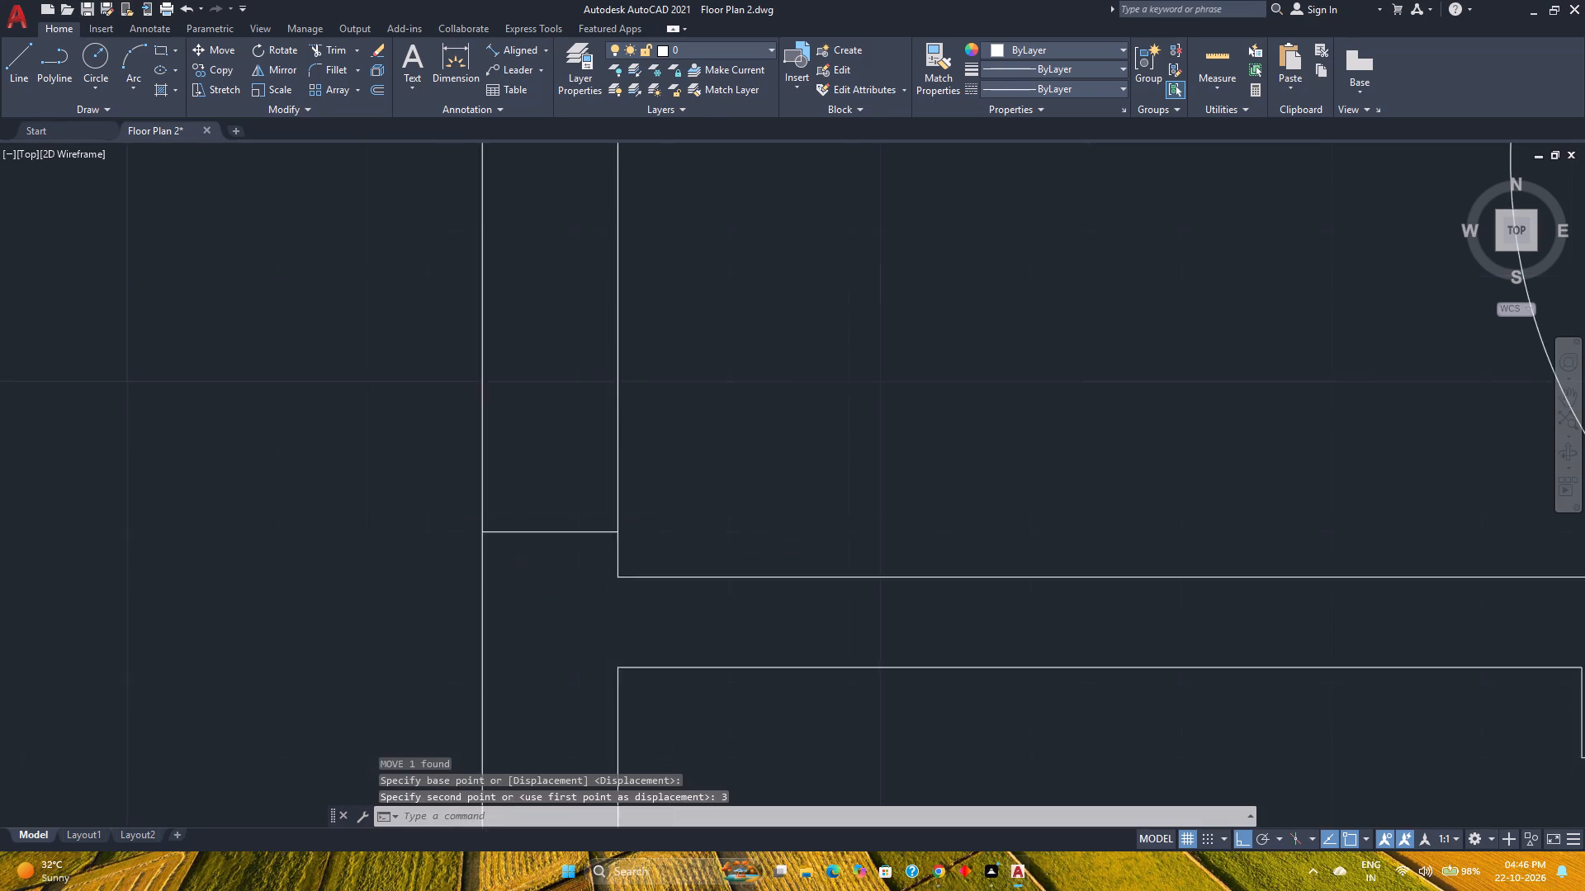
{"action": "scroll", "coordinate": [532, 559], "scroll_direction": "down", "scroll_amount": 1}
{"action": "middle_click_drag", "start_coordinate": [533, 571], "coordinate": [551, 708]}
{"action": "middle_click", "coordinate": [551, 708]}
{"action": "left_click", "coordinate": [558, 702]}
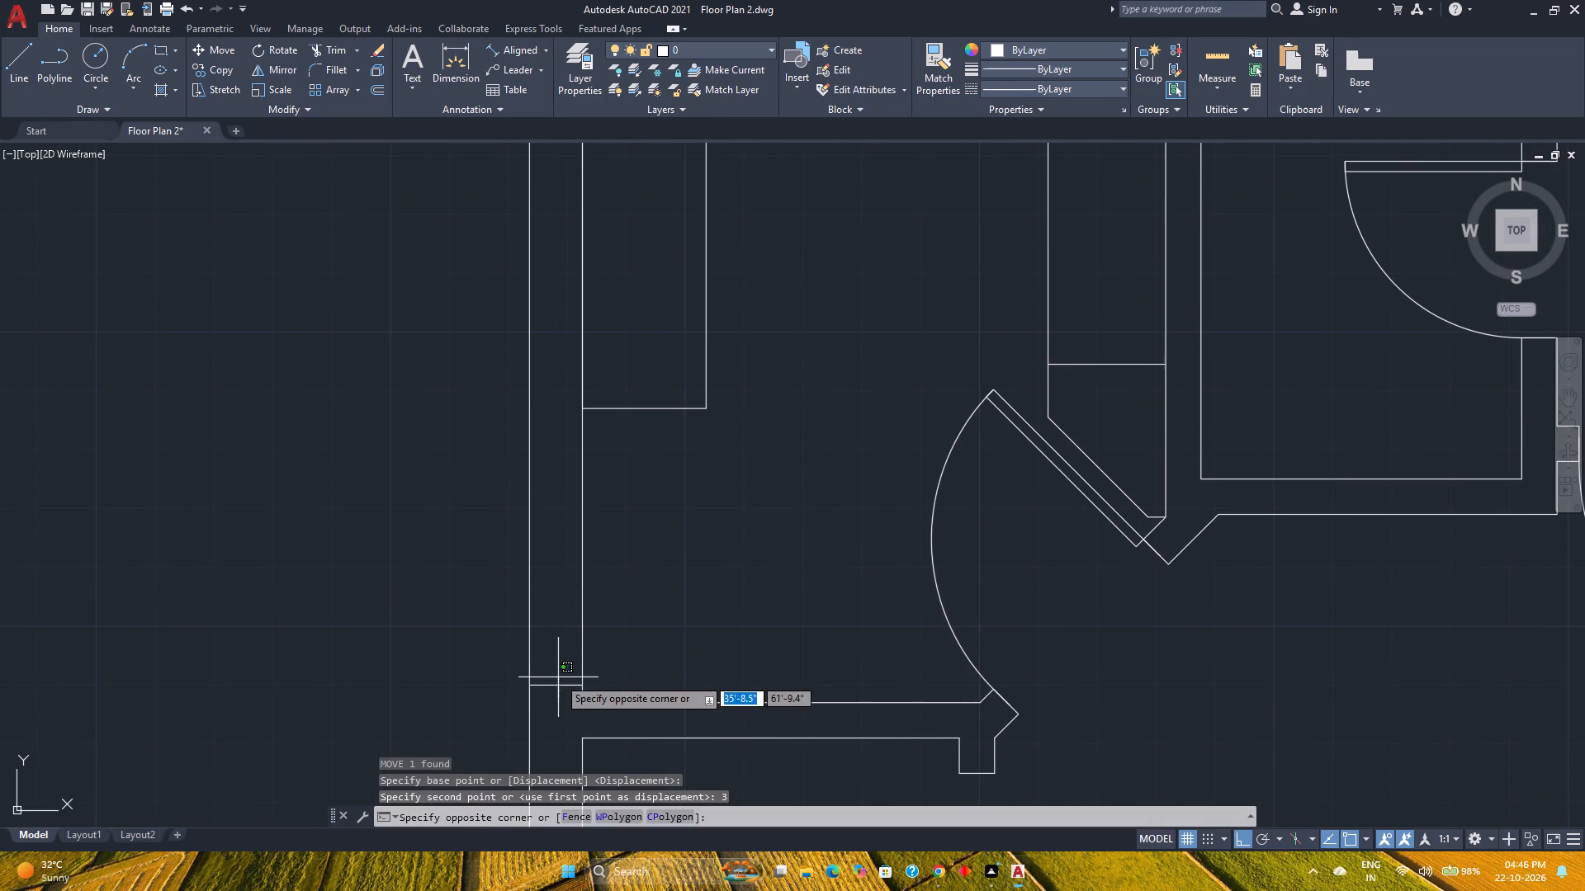
{"action": "left_click", "coordinate": [558, 677]}
{"action": "key", "text": "m"}
{"action": "key", "text": "Return"}
{"action": "scroll", "coordinate": [569, 681], "scroll_direction": "up", "scroll_amount": 1}
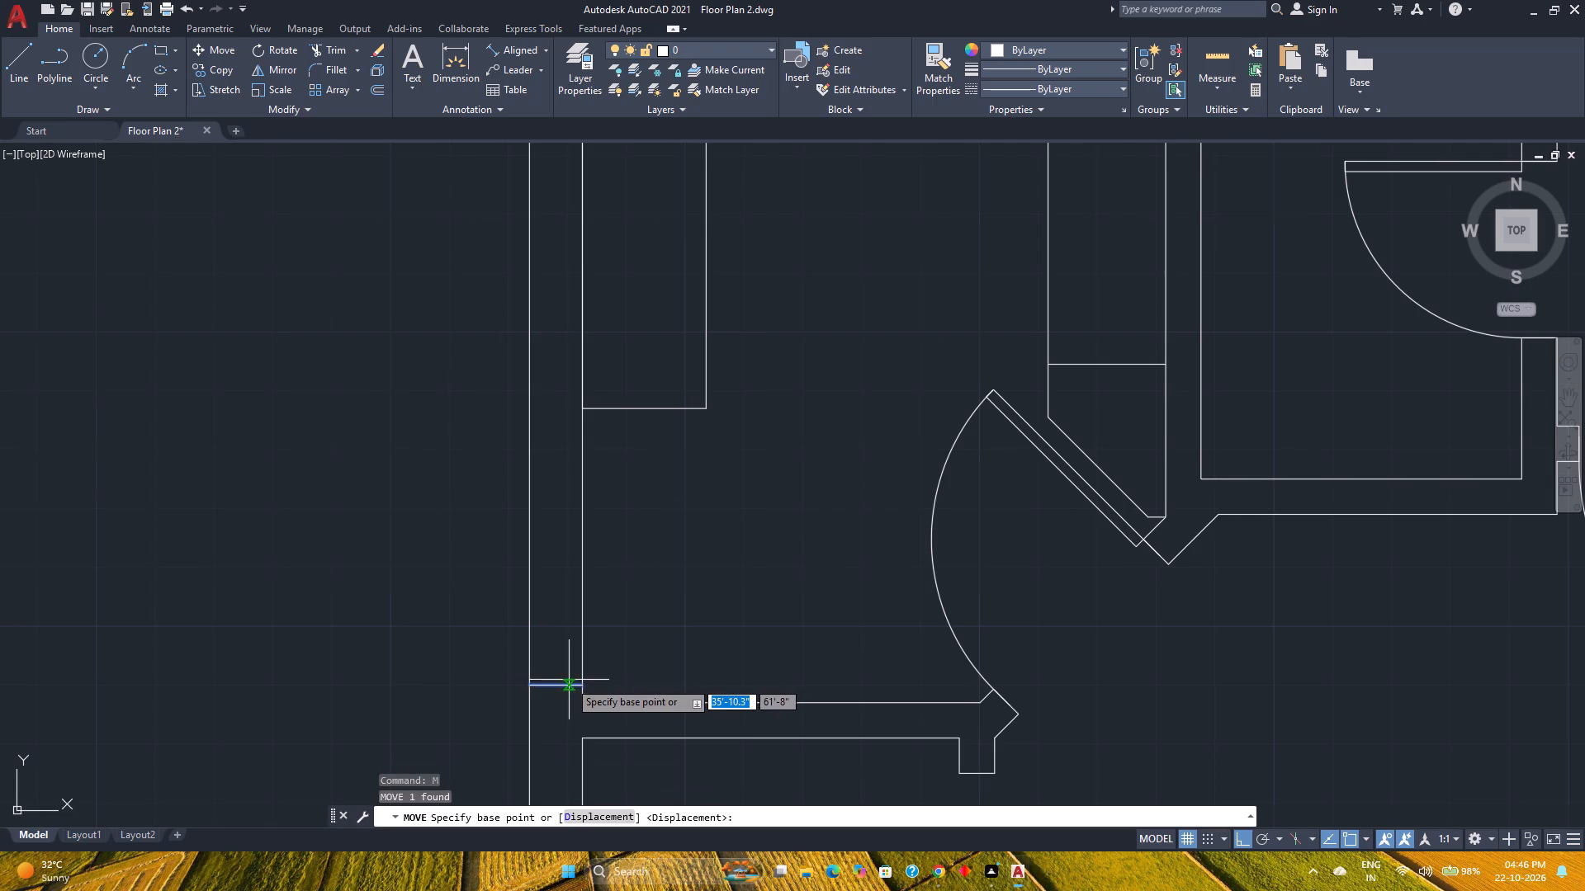
{"action": "scroll", "coordinate": [569, 681], "scroll_direction": "up", "scroll_amount": 1}
{"action": "left_click", "coordinate": [605, 697]}
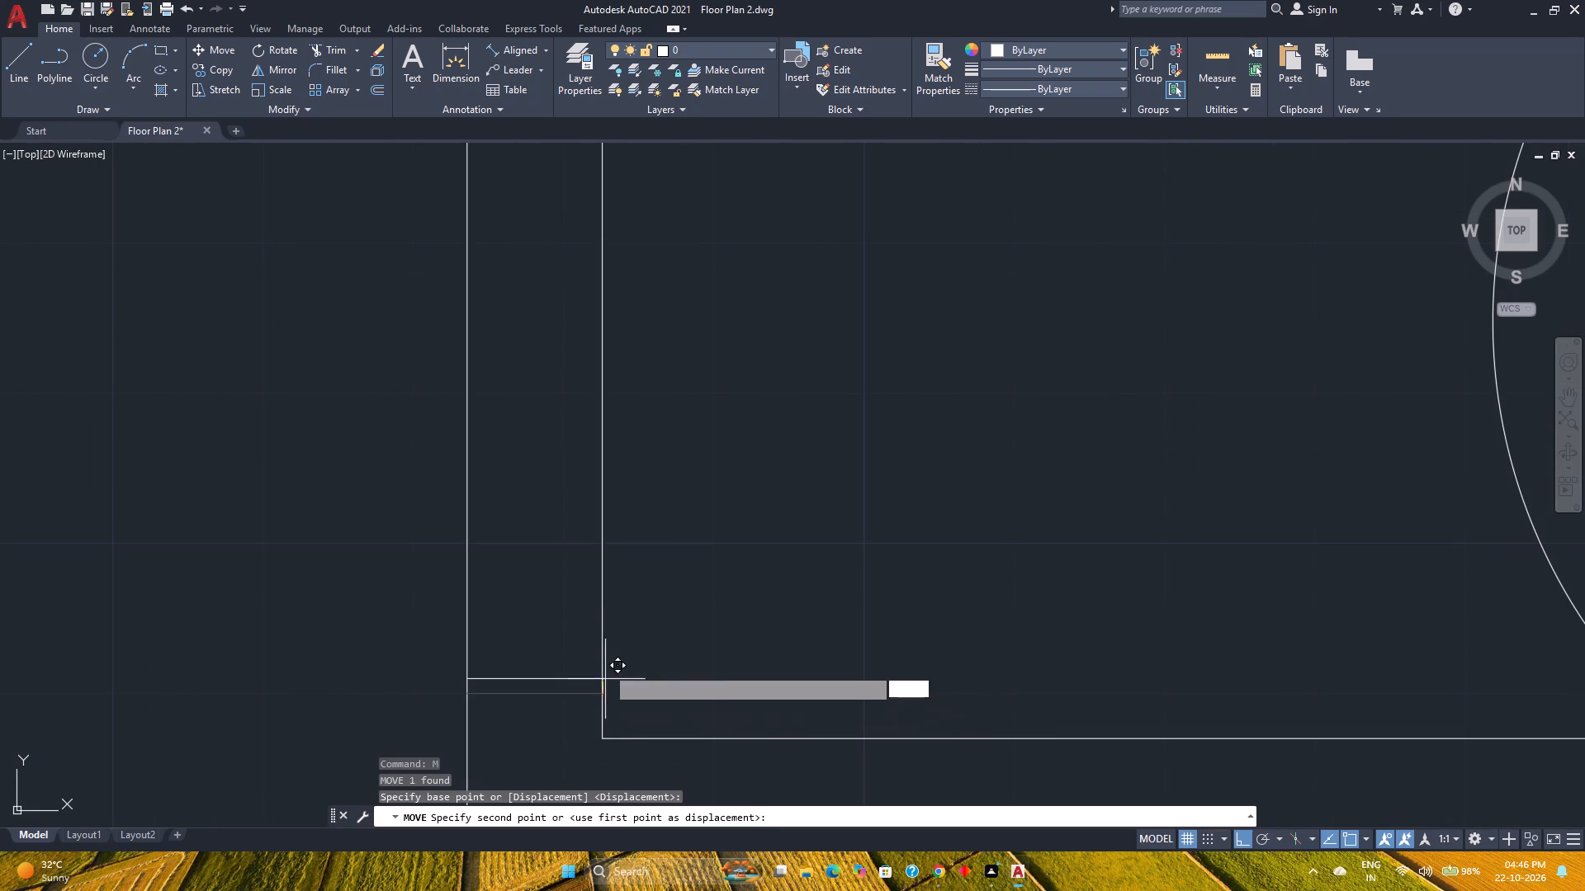
{"action": "key", "text": "3"}
{"action": "key", "text": "Return"}
Offset the cross-wall line 2' upward to mark the other side of the opening.
{"action": "scroll", "coordinate": [565, 672], "scroll_direction": "down", "scroll_amount": 1}
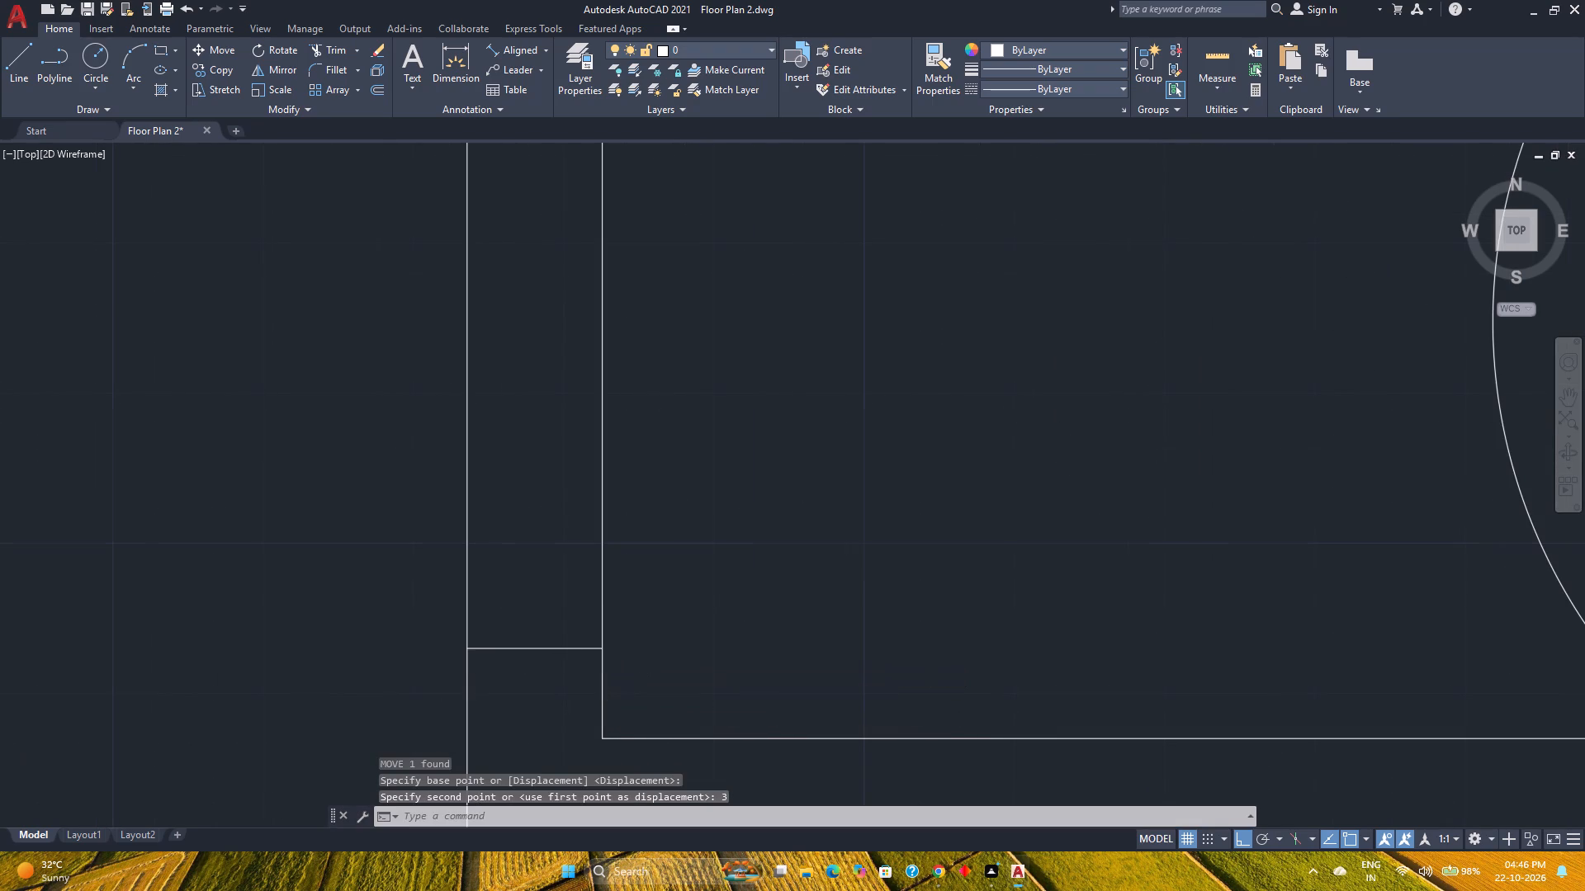
{"action": "middle_click_drag", "start_coordinate": [565, 672], "coordinate": [582, 725]}
{"action": "left_click", "coordinate": [379, 92]}
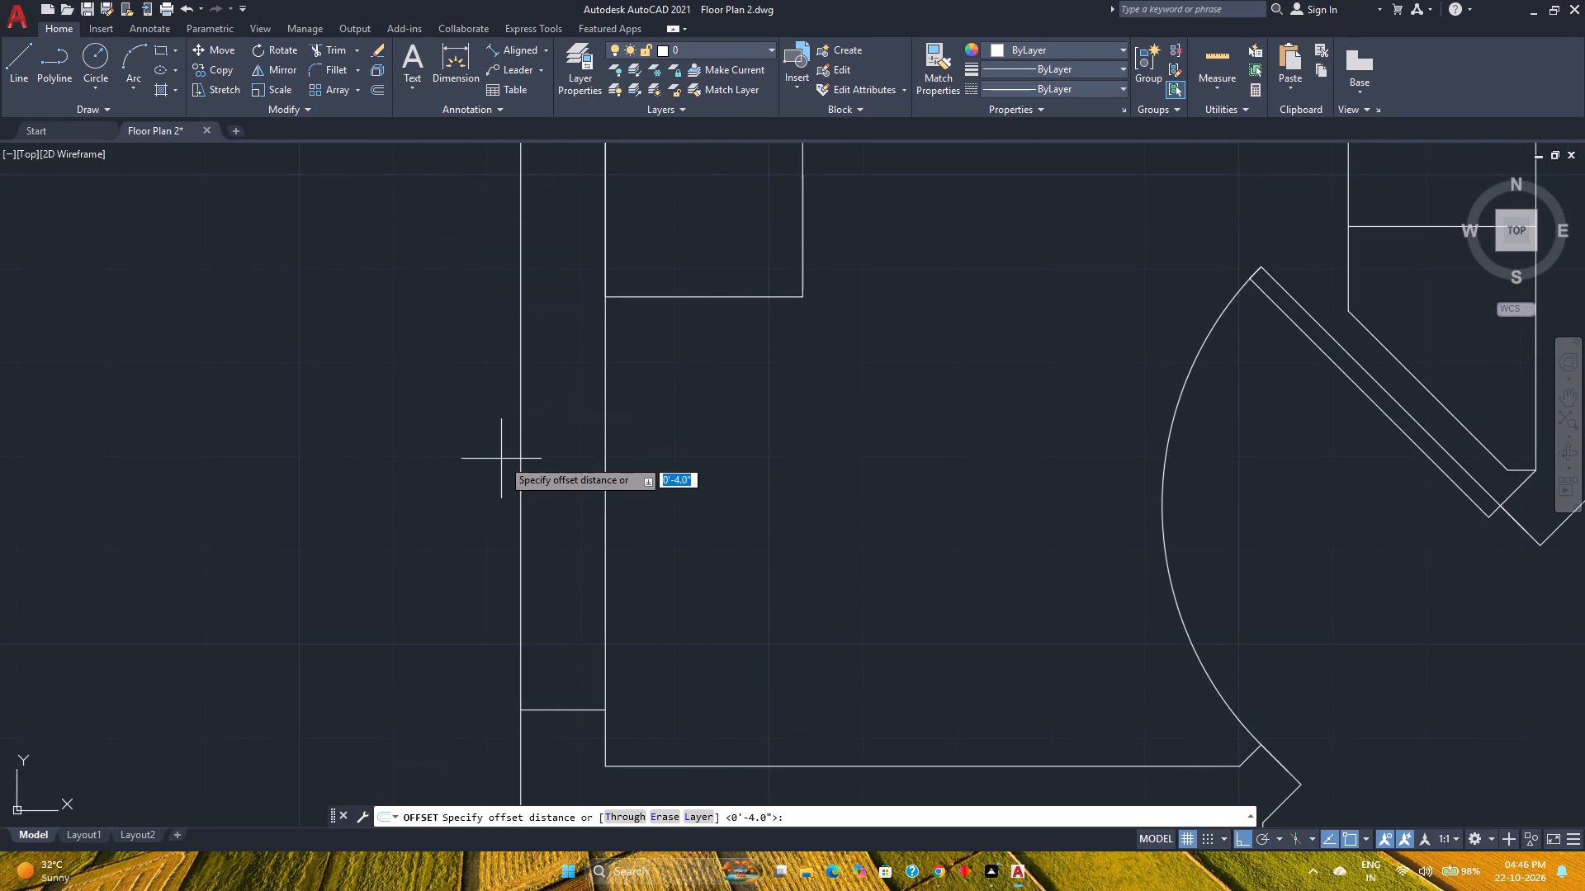
{"action": "key", "text": "2"}
{"action": "key", "text": "apostrophe"}
{"action": "key", "text": "Return"}
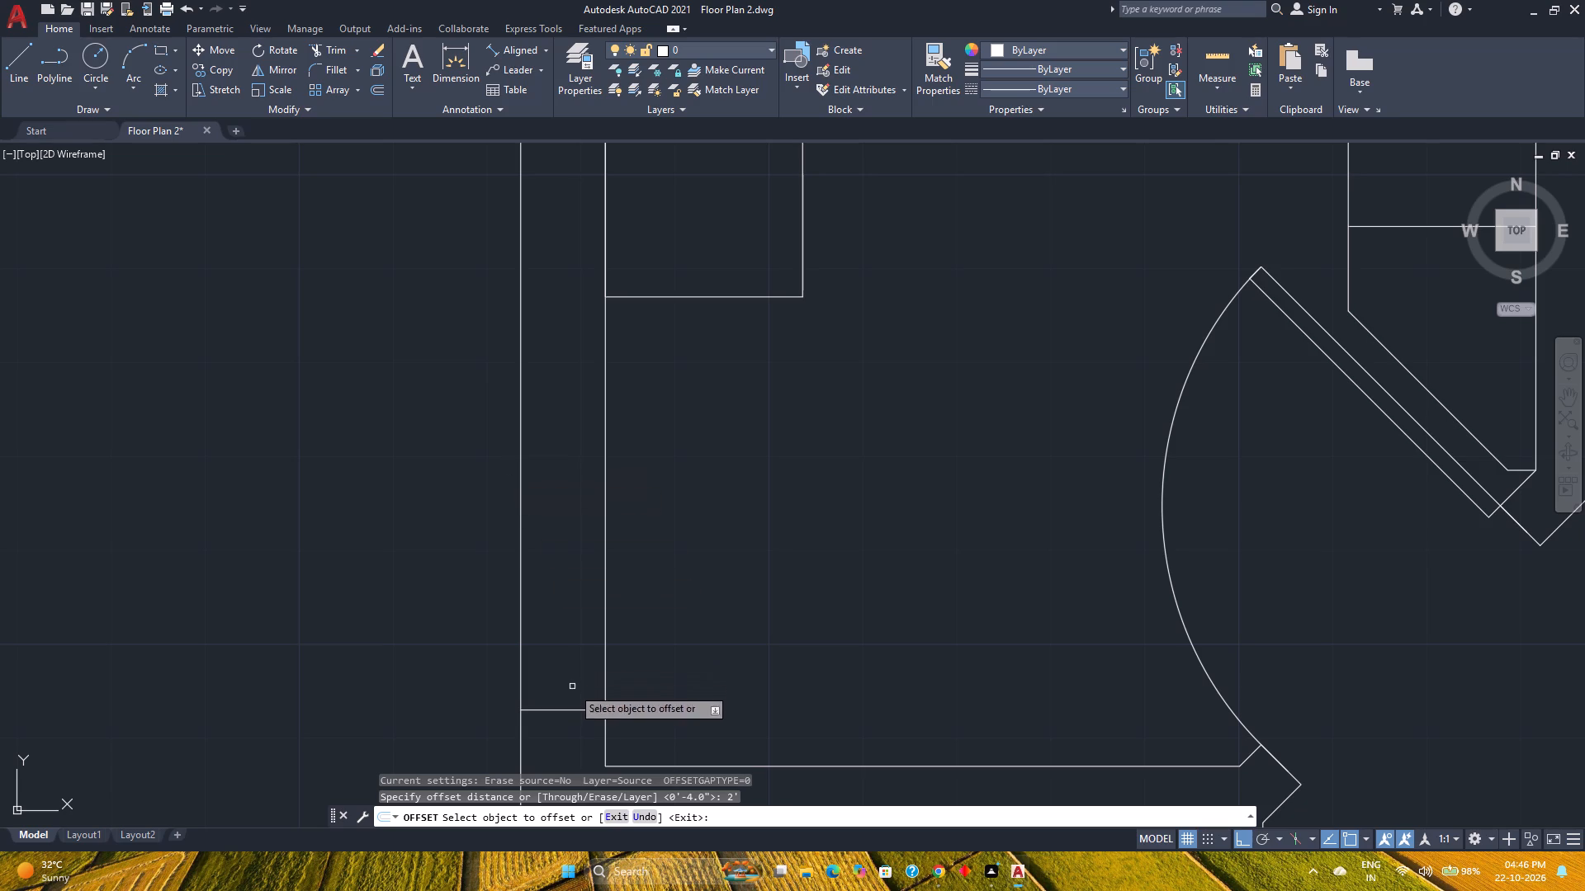
{"action": "left_click", "coordinate": [570, 710]}
{"action": "left_click", "coordinate": [560, 578]}
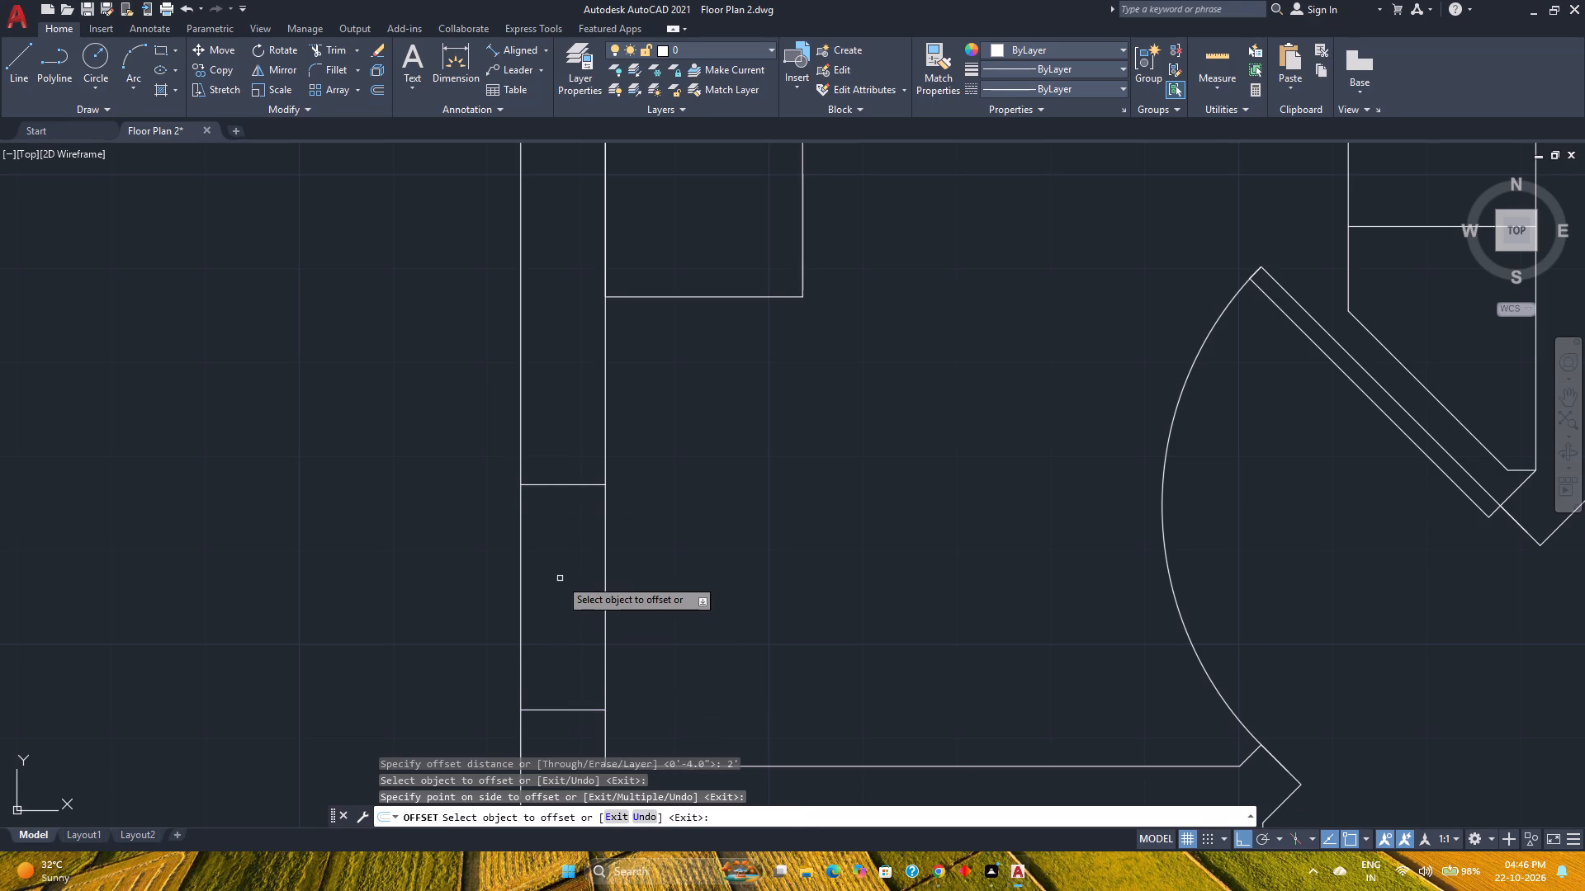
{"action": "scroll", "coordinate": [560, 578], "scroll_direction": "down", "scroll_amount": 3}
{"action": "key", "text": "Escape"}
Trim both exterior wall lines between the two cross-wall lines to create the window opening.
{"action": "scroll", "coordinate": [568, 581], "scroll_direction": "down", "scroll_amount": 2}
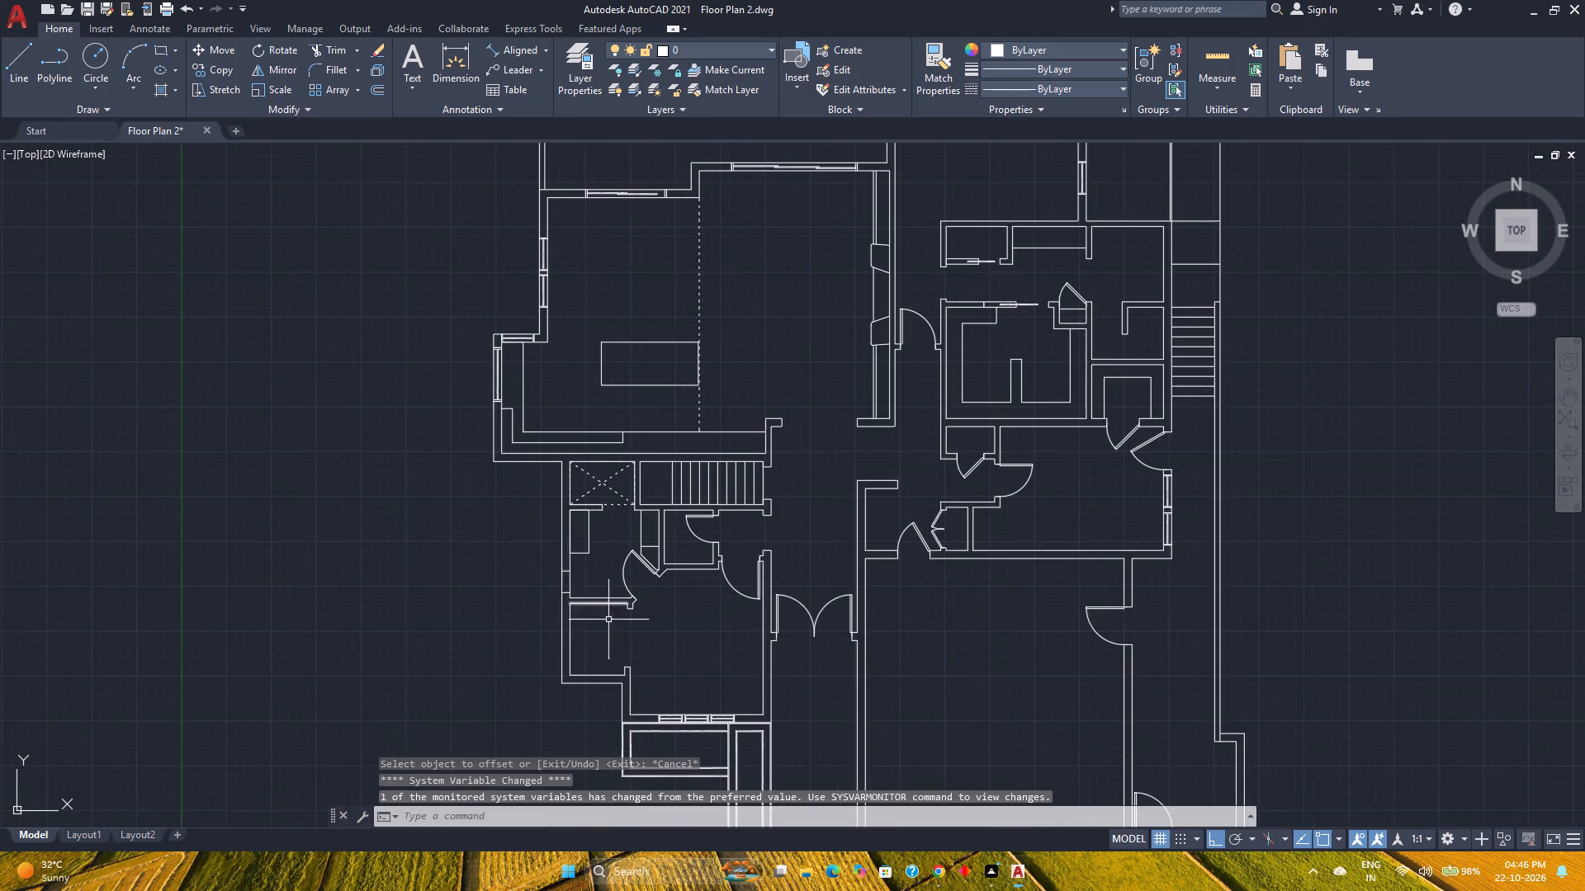
{"action": "scroll", "coordinate": [634, 654], "scroll_direction": "down", "scroll_amount": 1}
{"action": "scroll", "coordinate": [674, 697], "scroll_direction": "up", "scroll_amount": 3}
{"action": "scroll", "coordinate": [674, 697], "scroll_direction": "down", "scroll_amount": 2}
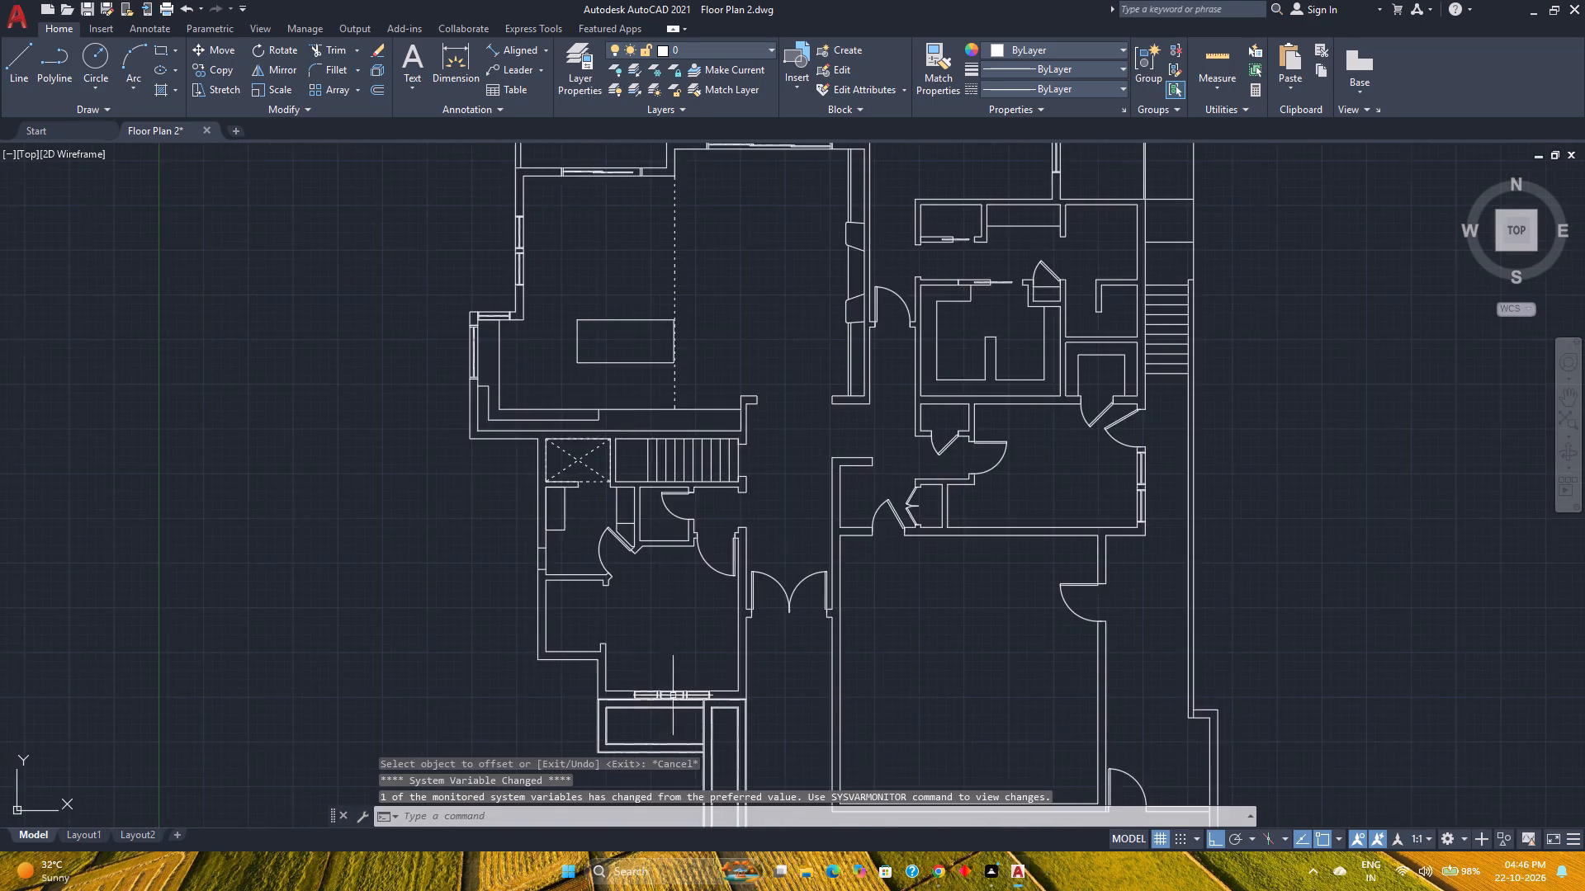
{"action": "scroll", "coordinate": [676, 559], "scroll_direction": "down", "scroll_amount": 1}
{"action": "middle_click_drag", "start_coordinate": [692, 605], "coordinate": [694, 618]}
{"action": "scroll", "coordinate": [610, 588], "scroll_direction": "up", "scroll_amount": 5}
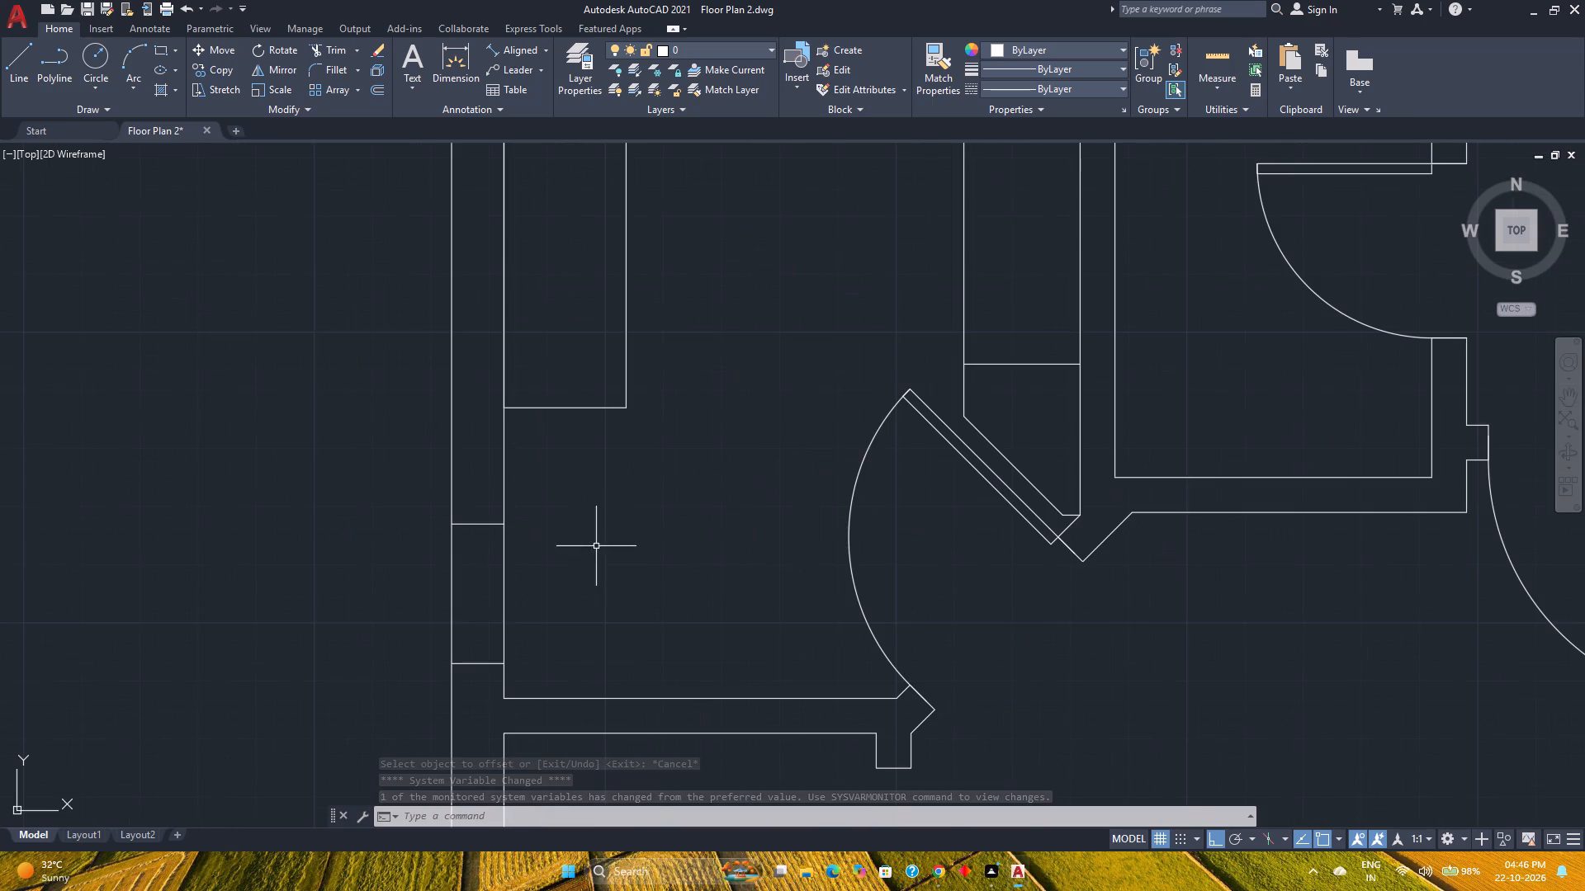
{"action": "type", "text": "tr"}
{"action": "key", "text": "Return"}
{"action": "left_click", "coordinate": [588, 616]}
{"action": "left_click", "coordinate": [432, 590]}
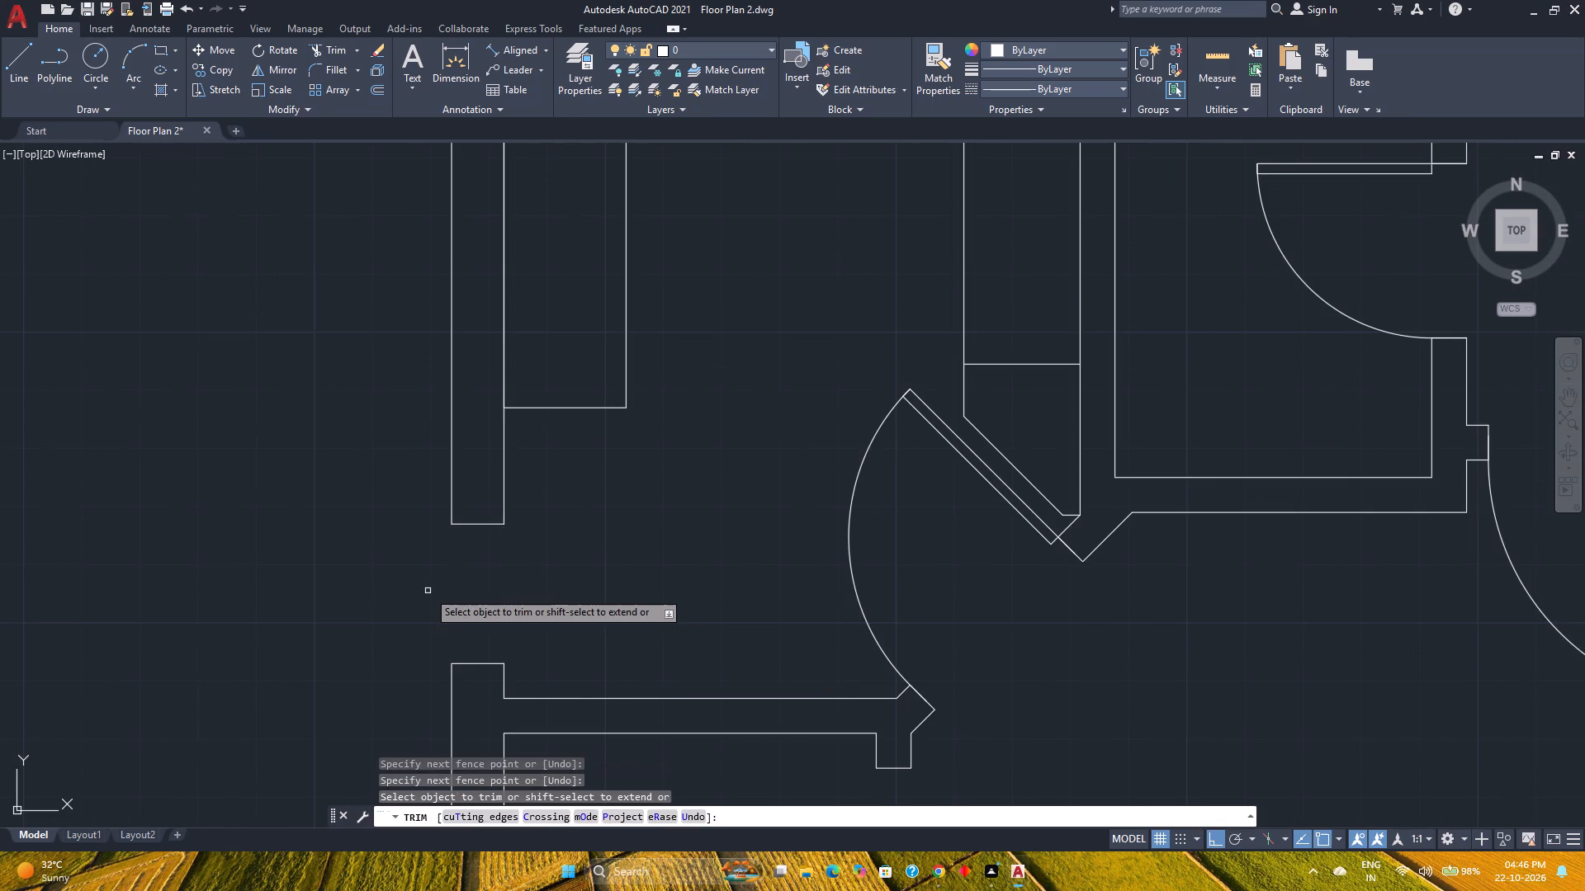
{"action": "key", "text": "Escape"}
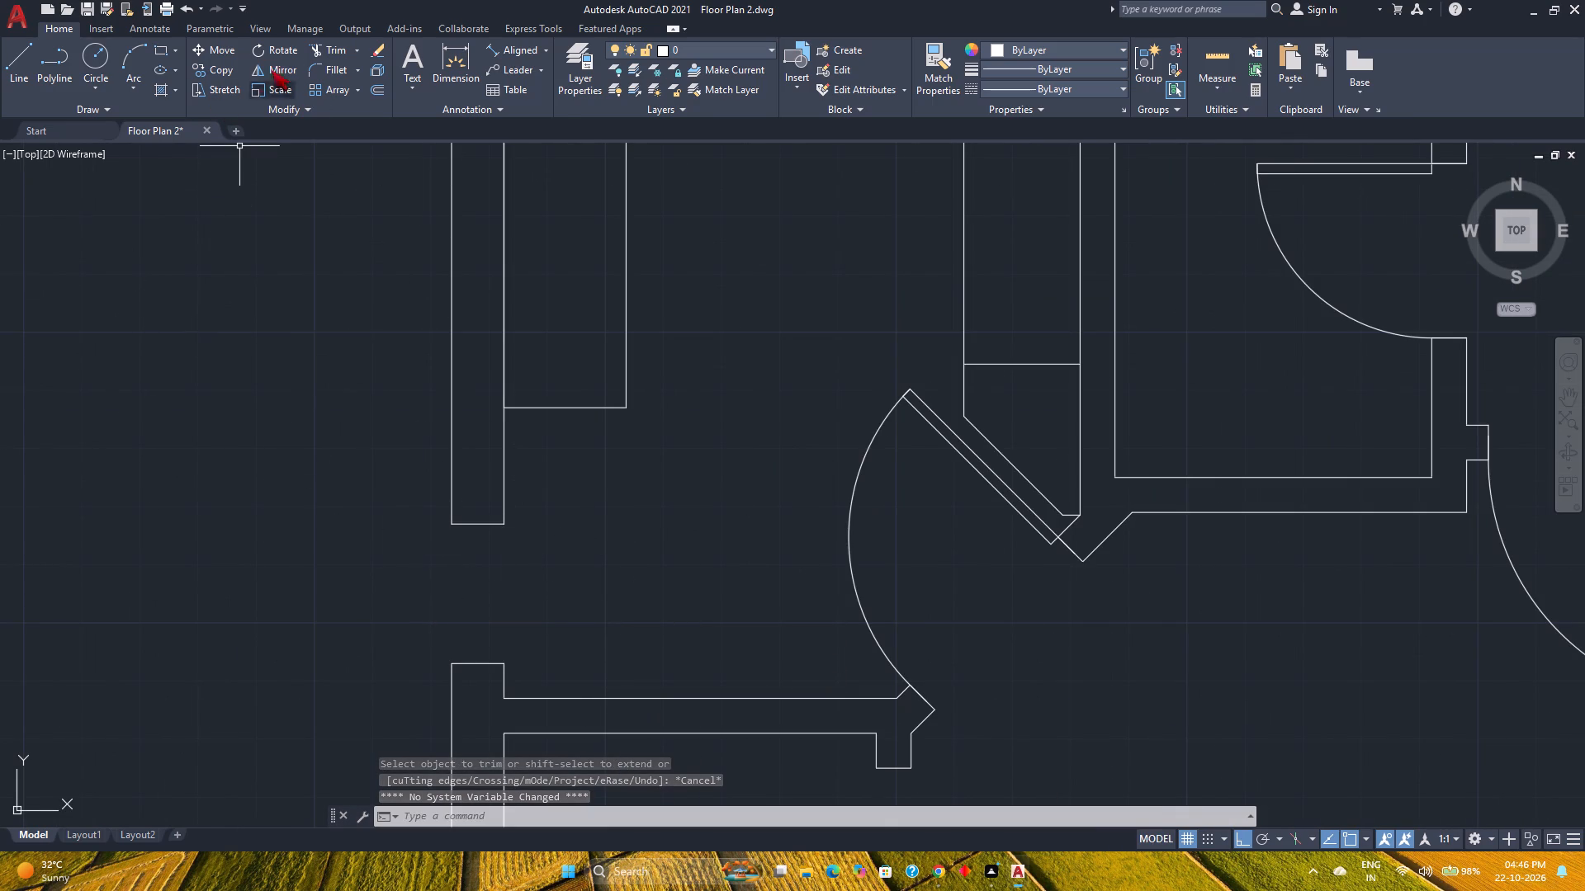
Draw a rectangle filling the wall opening, from the upper jamb's outer corner to the lower jamb's inner corner.
{"action": "left_click", "coordinate": [160, 50]}
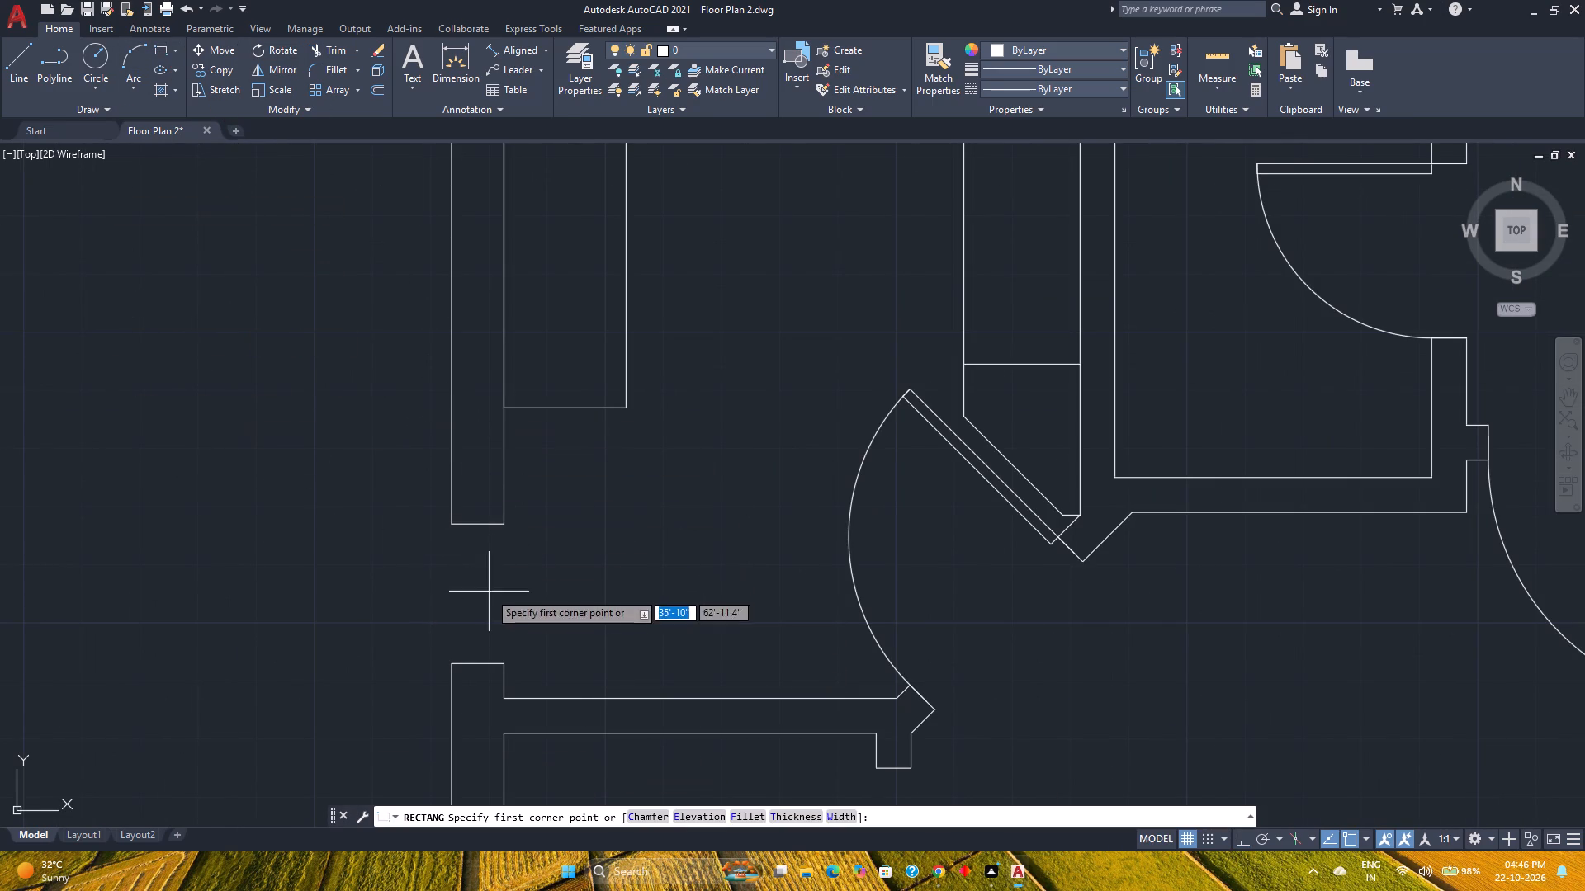
{"action": "left_click", "coordinate": [452, 526]}
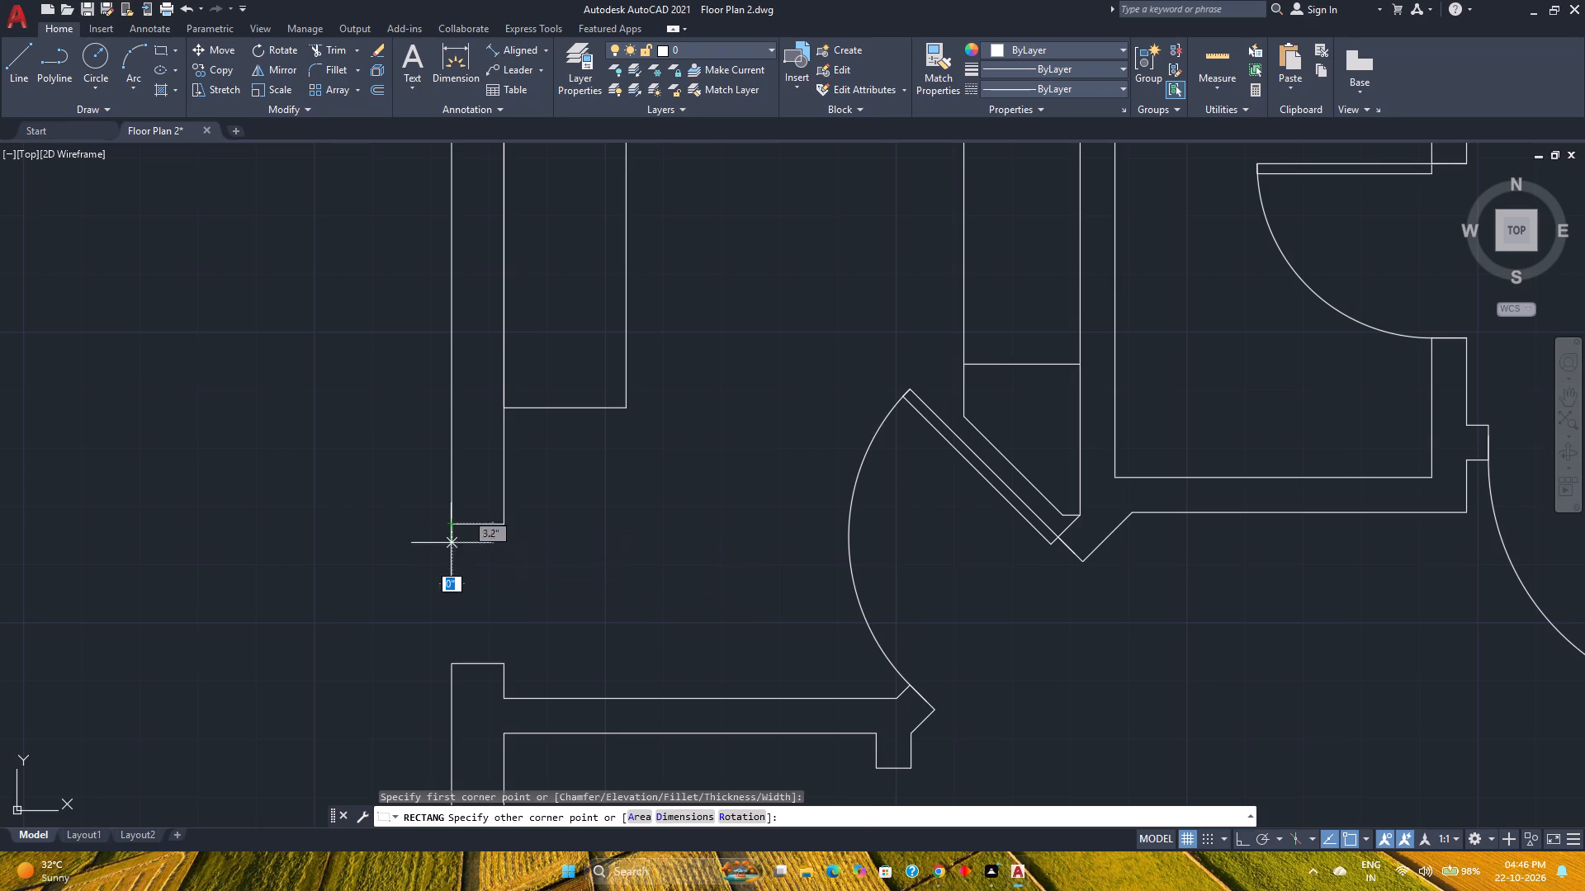
{"action": "left_click", "coordinate": [506, 662]}
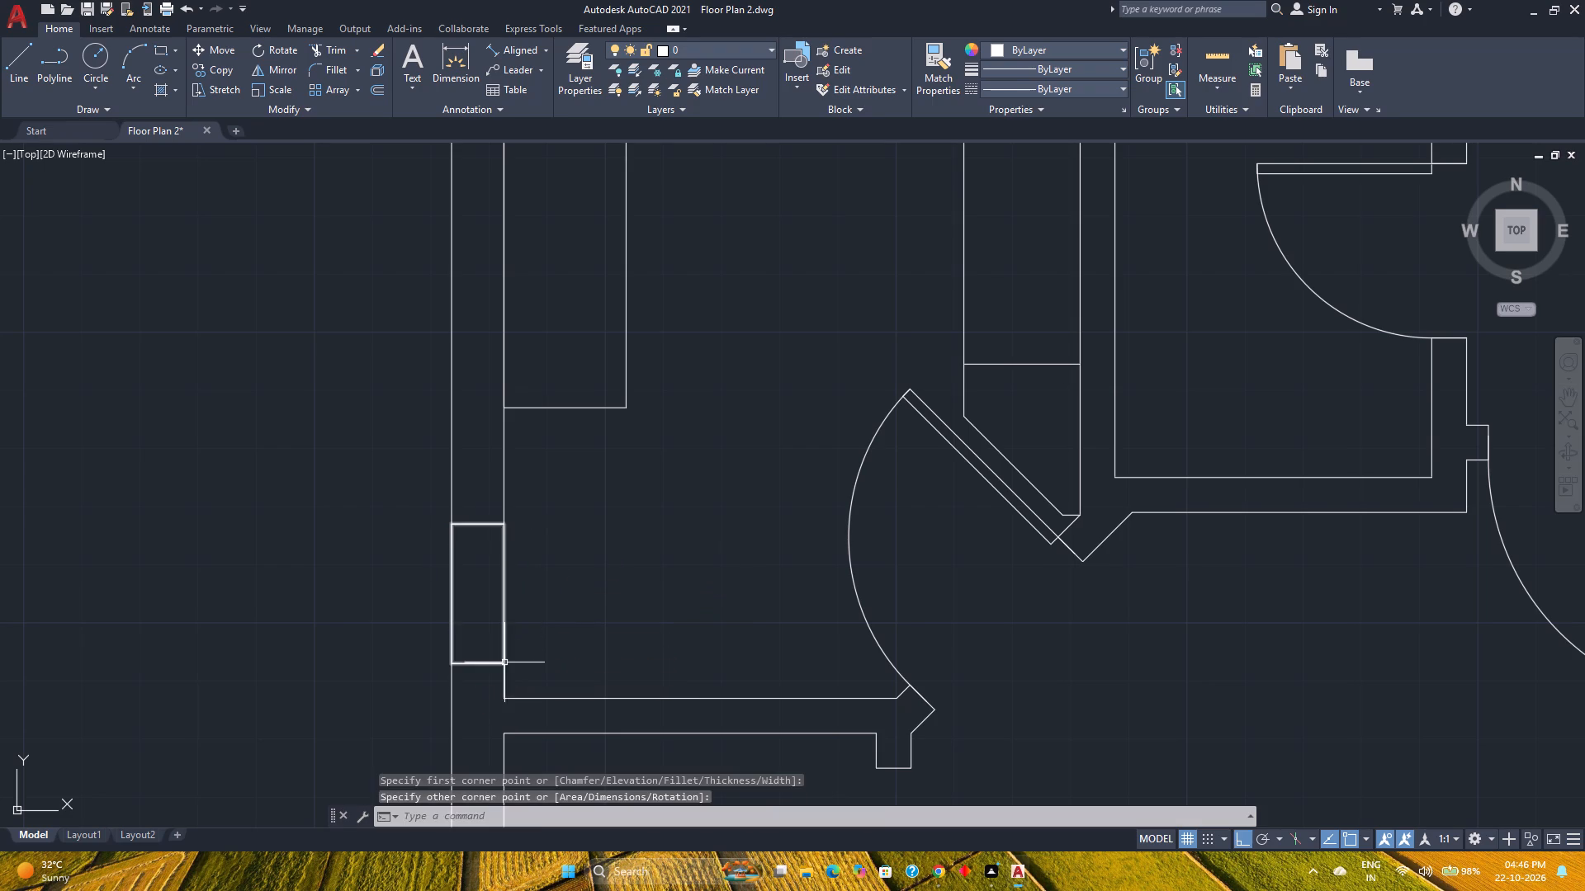
Move the rectangle horizontally out of the opening to clear space just outside the exterior wall.
{"action": "left_click", "coordinate": [535, 629]}
{"action": "left_click", "coordinate": [406, 615]}
{"action": "key", "text": "m"}
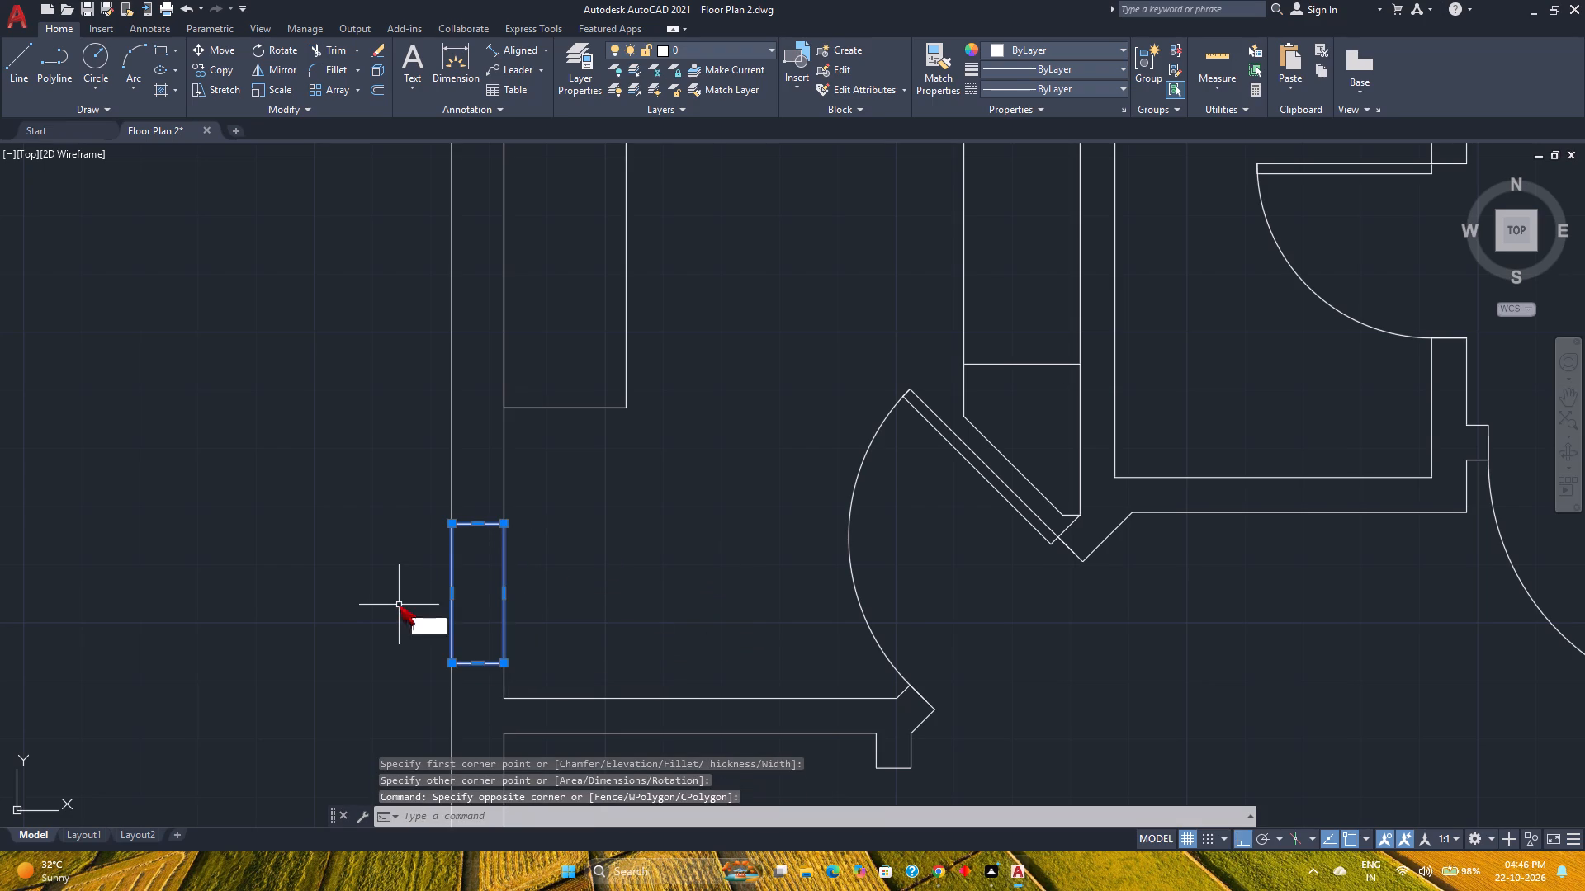
{"action": "key", "text": "Return"}
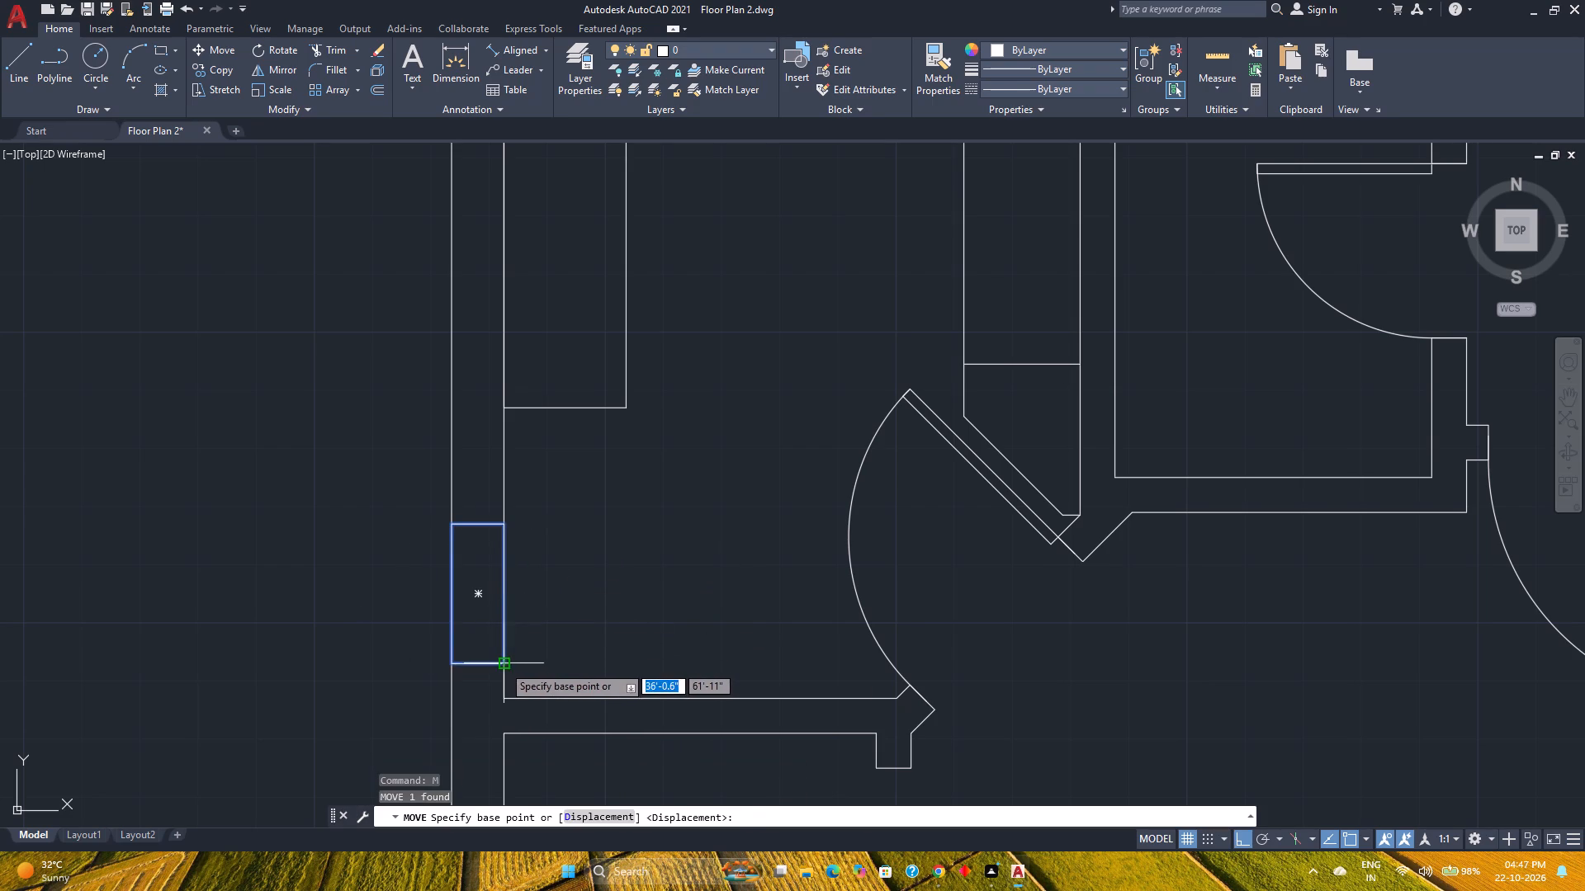
{"action": "left_click", "coordinate": [503, 665]}
{"action": "left_click", "coordinate": [420, 663]}
{"action": "key", "text": "Escape"}
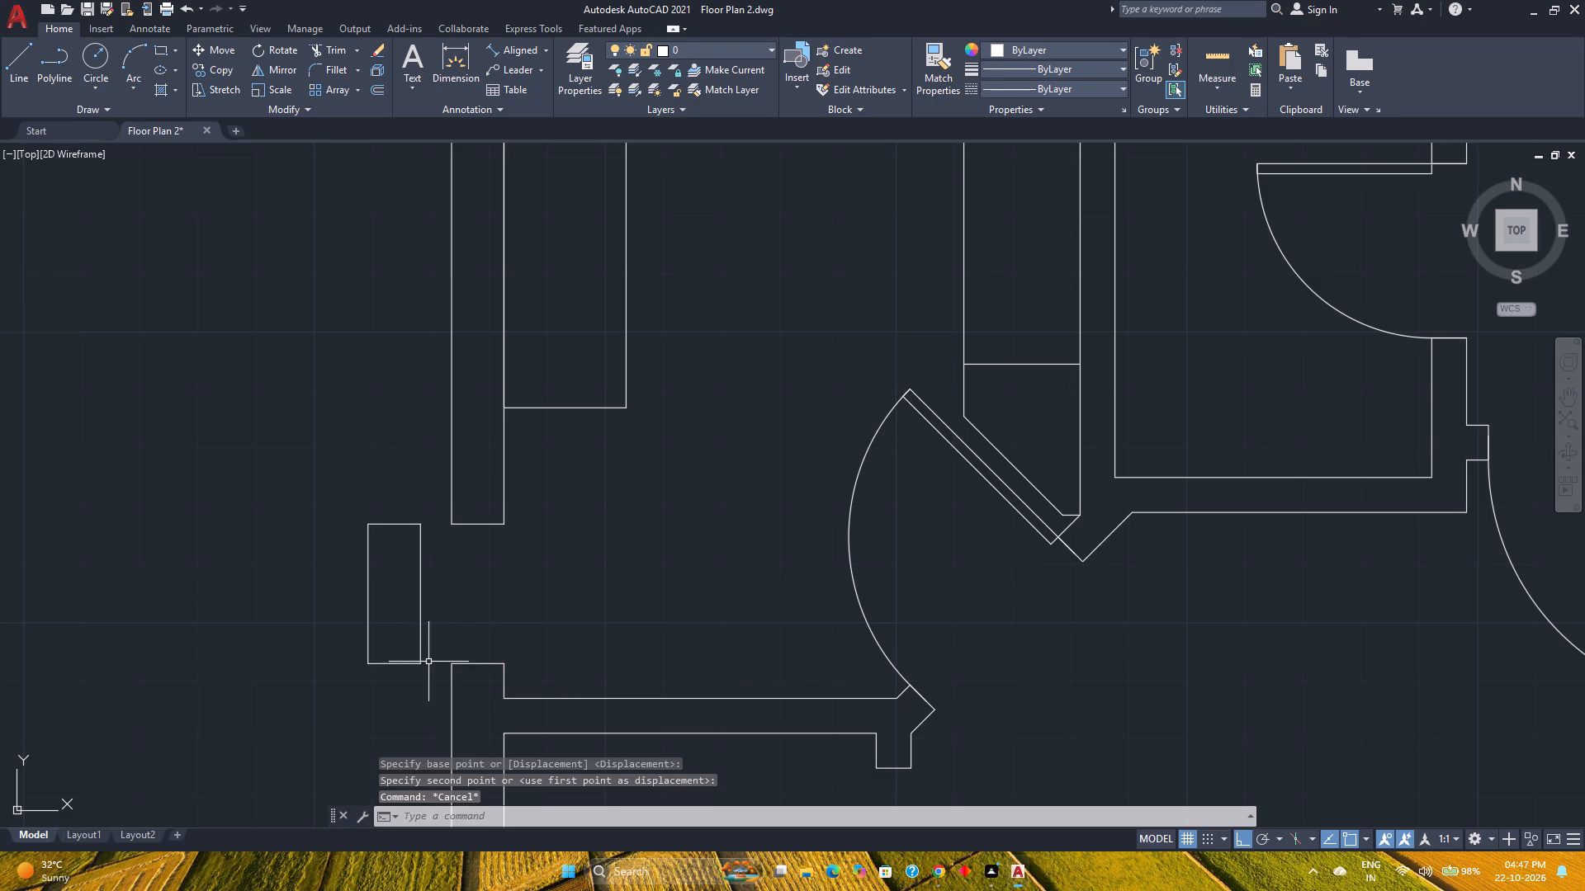
Explode the moved rectangle into separate lines.
{"action": "left_click", "coordinate": [429, 662]}
{"action": "left_click", "coordinate": [390, 636]}
{"action": "type", "text": "expl"}
{"action": "type", "text": "od"}
{"action": "key", "text": "Return"}
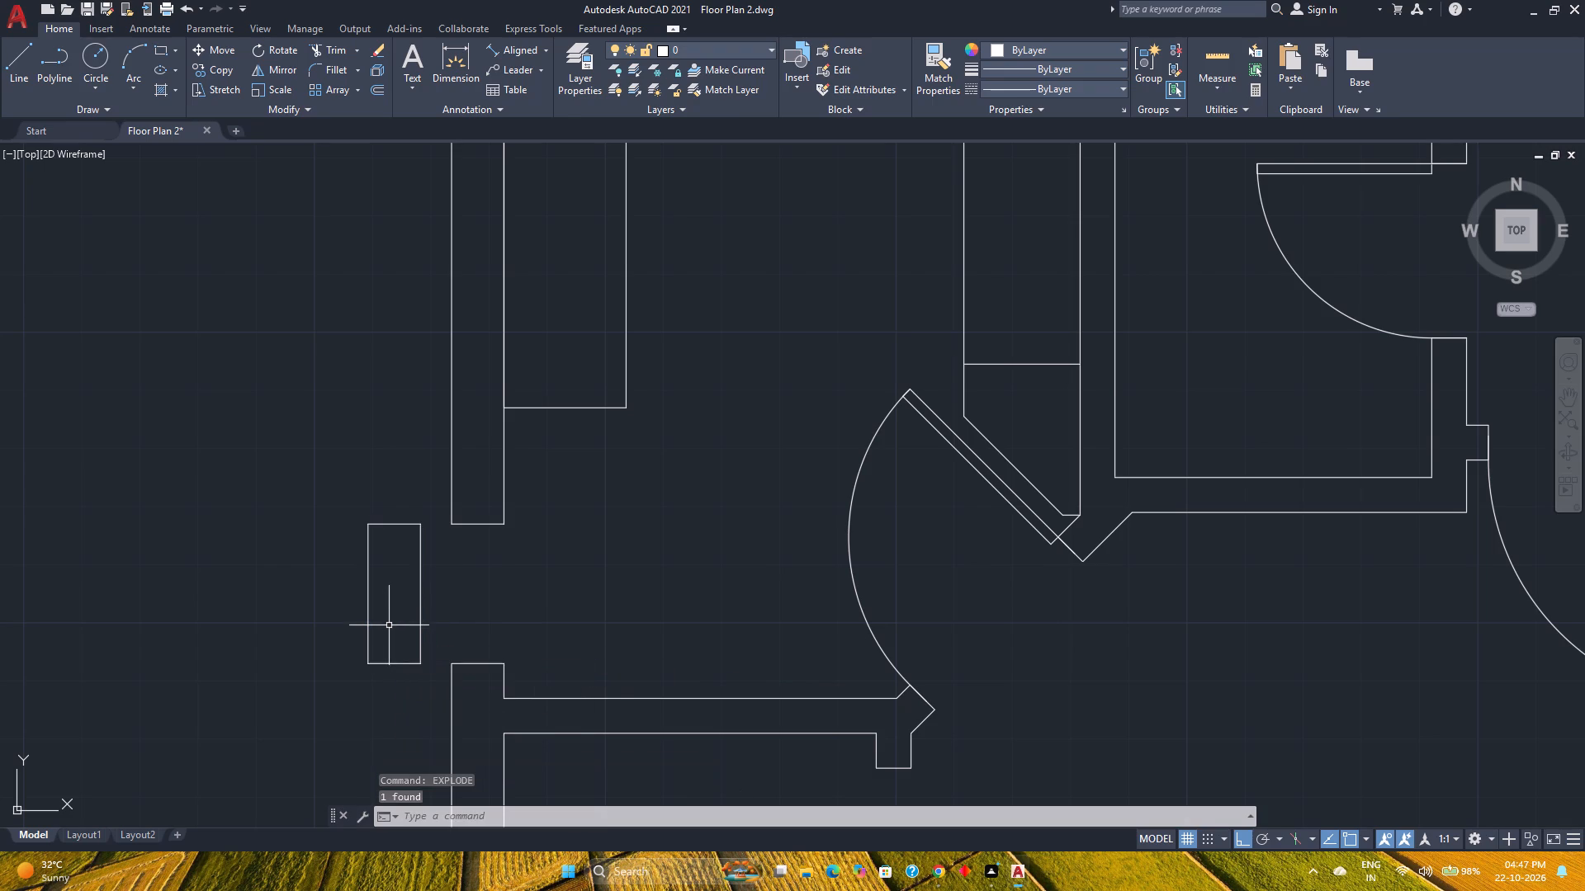
Offset the exploded rectangle's upper and lower short edges 2" inward.
{"action": "left_click", "coordinate": [373, 96]}
{"action": "key", "text": "2"}
{"action": "key", "text": "Return"}
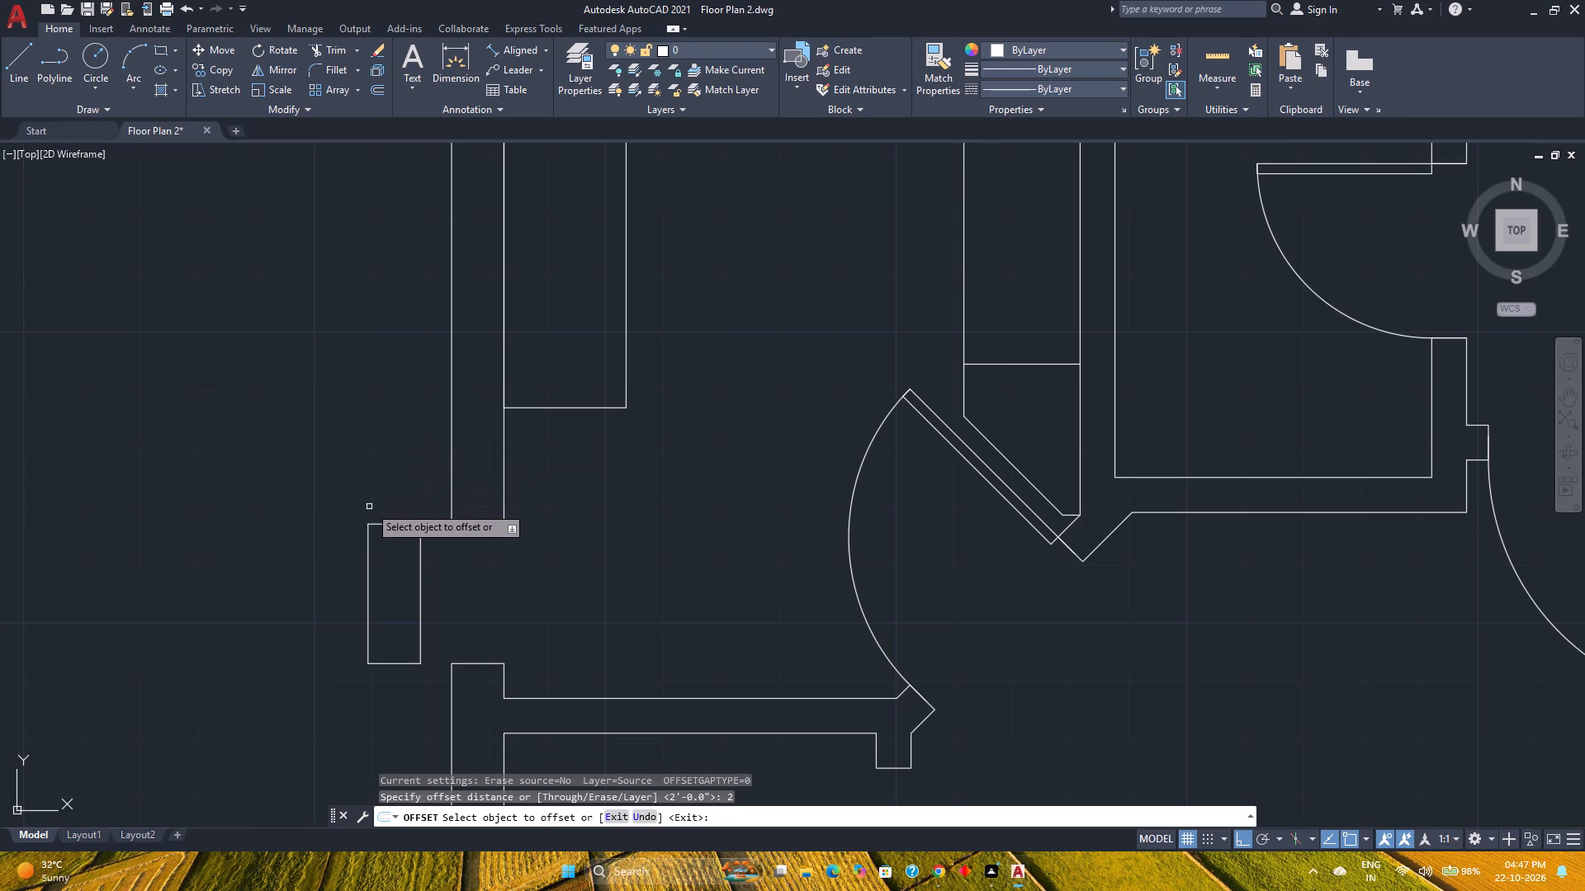
{"action": "left_click", "coordinate": [386, 524]}
{"action": "left_click", "coordinate": [390, 569]}
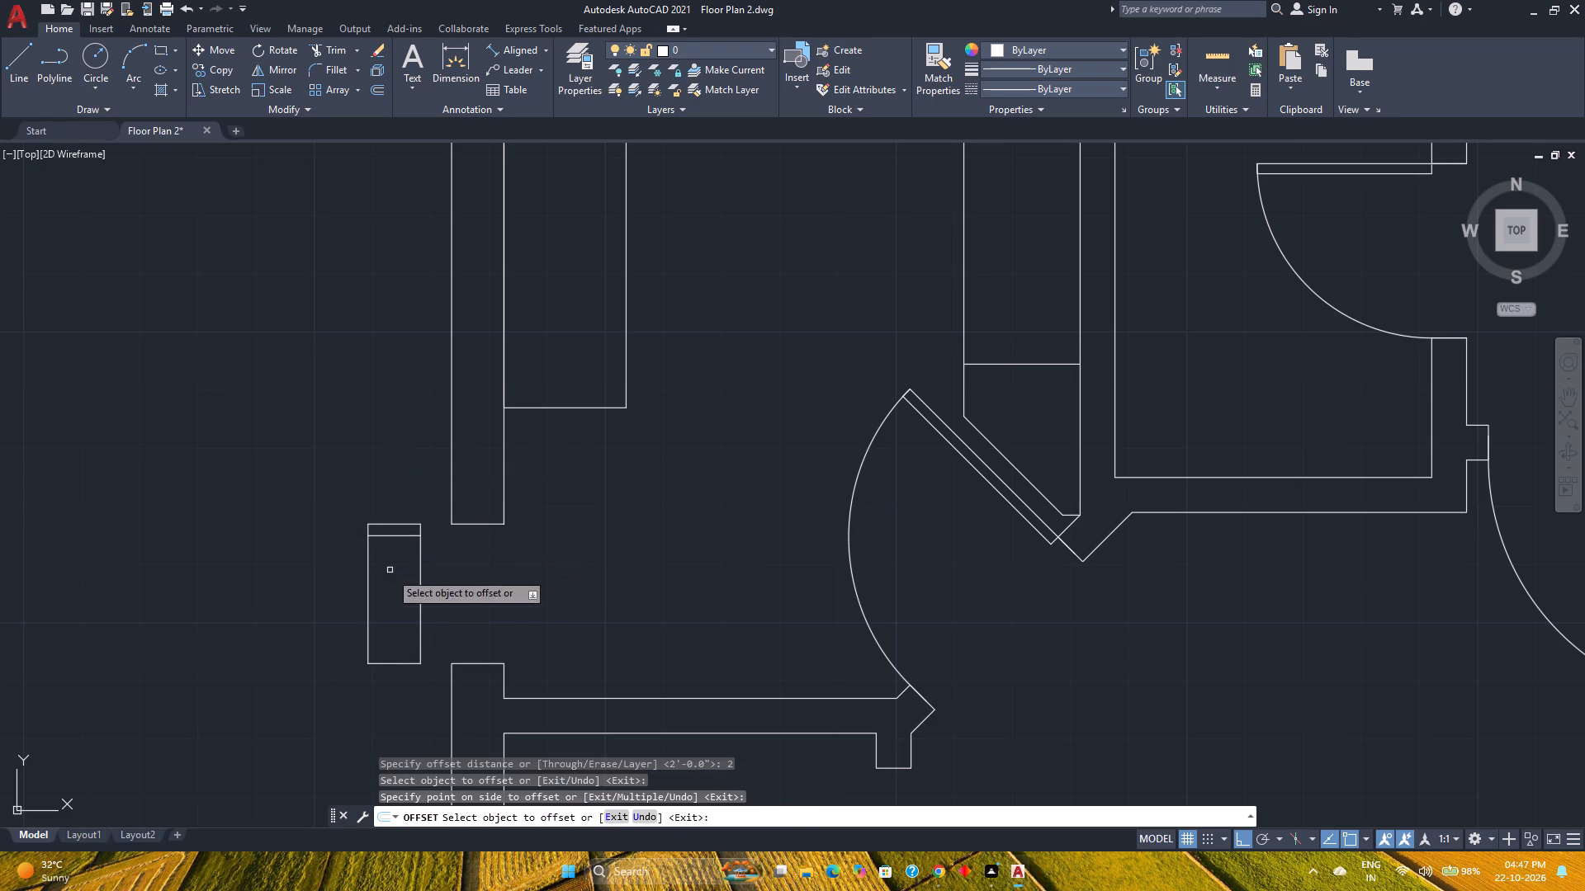
{"action": "left_click", "coordinate": [389, 664]}
{"action": "left_click", "coordinate": [381, 625]}
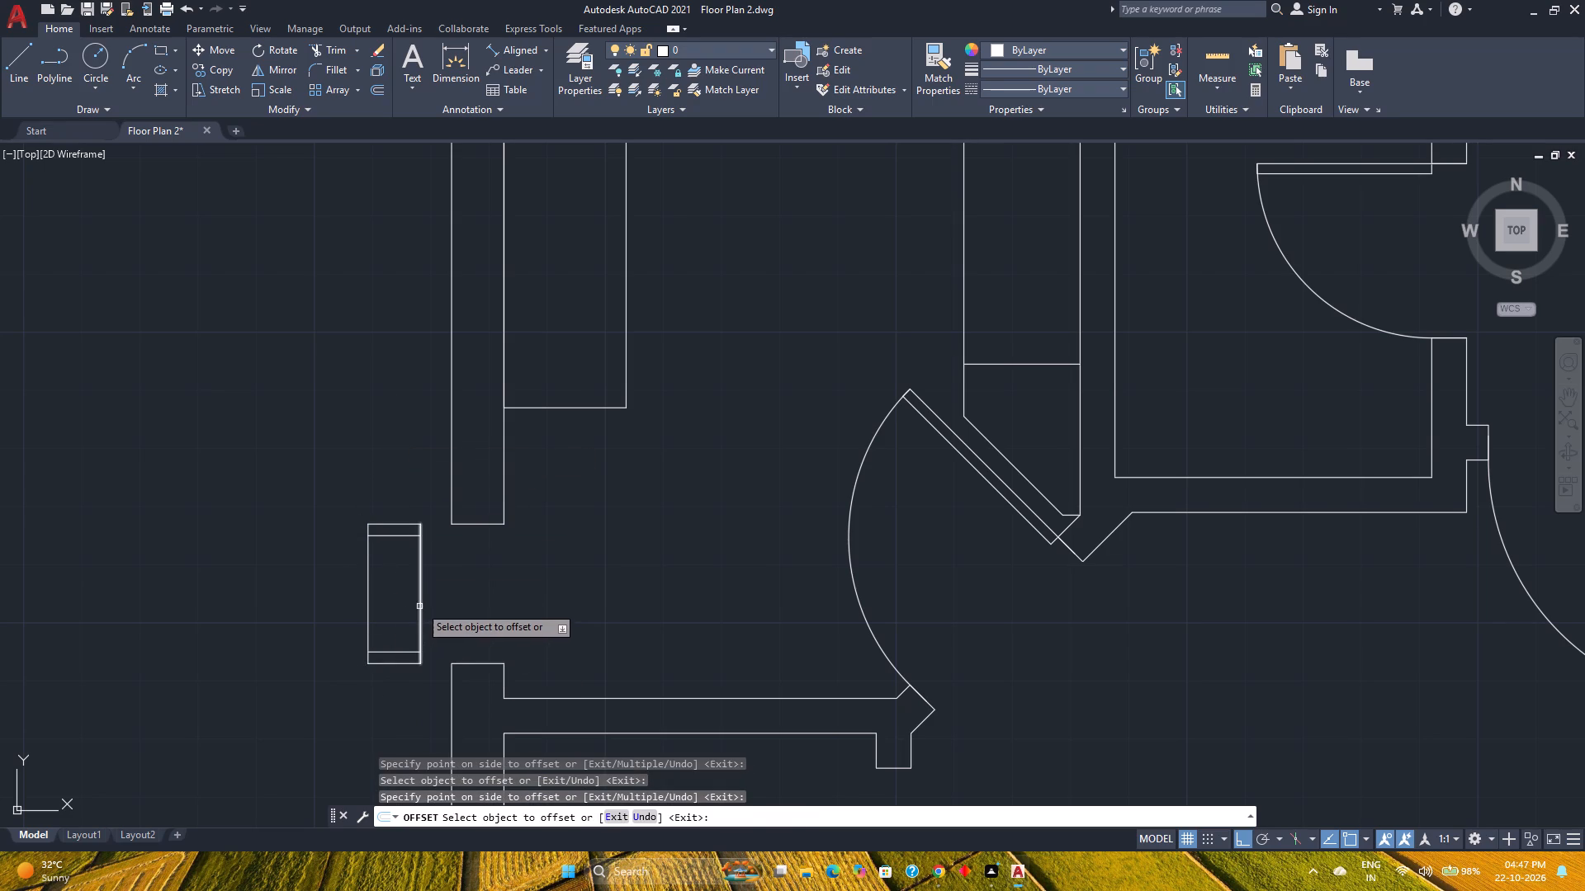
Offset the exploded rectangle's two long vertical edges 4" inward to form the glass lines.
{"action": "left_click", "coordinate": [420, 606]}
{"action": "key", "text": "4"}
{"action": "key", "text": "Return"}
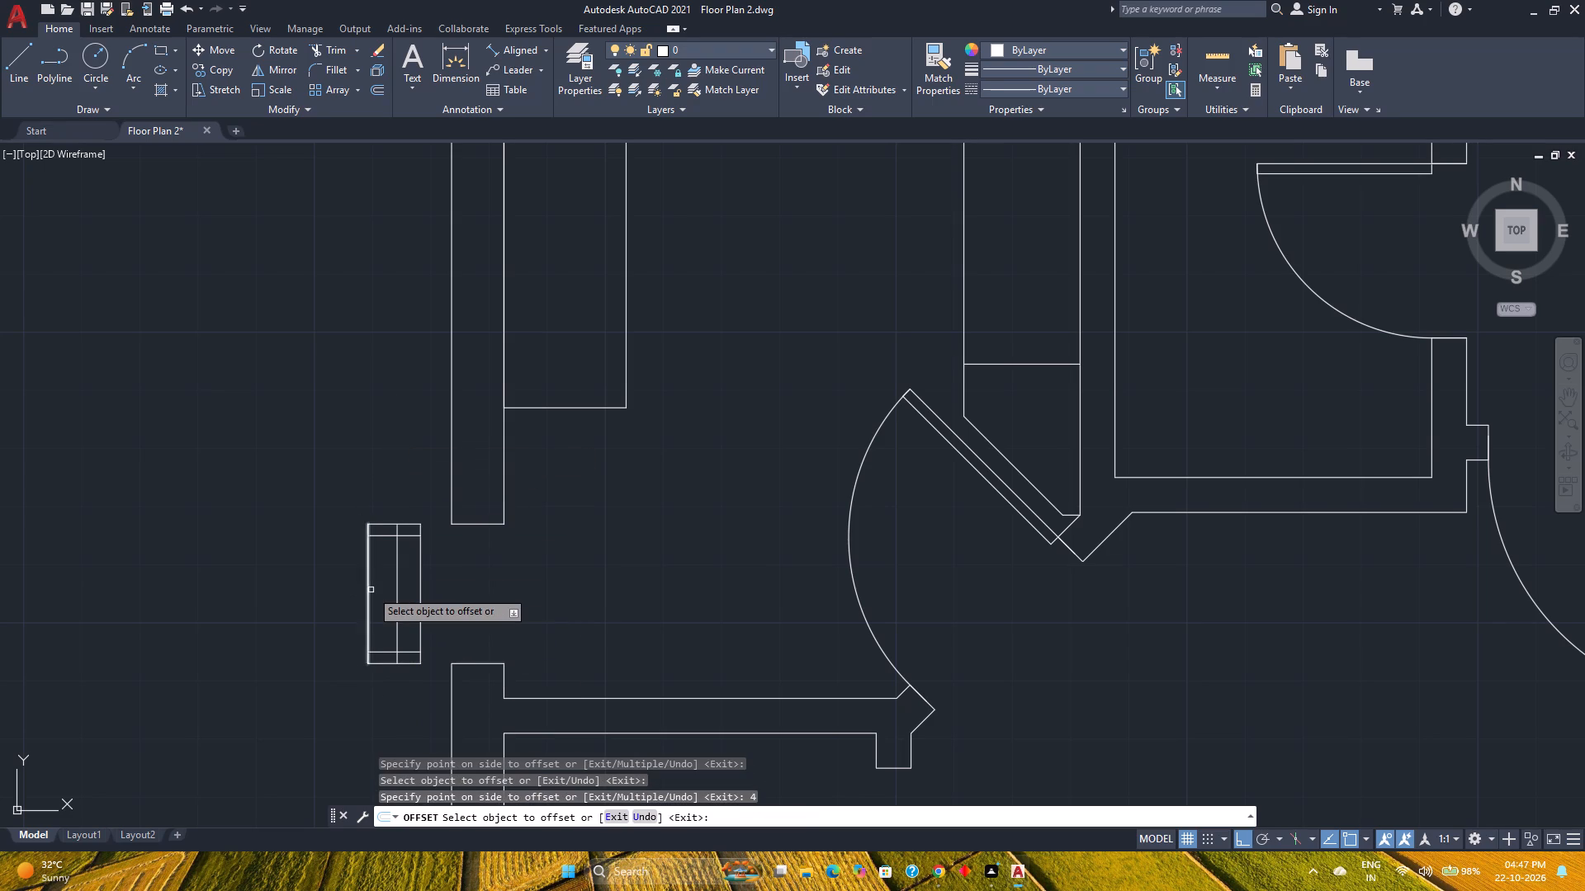
{"action": "left_click", "coordinate": [368, 591]}
{"action": "key", "text": "4"}
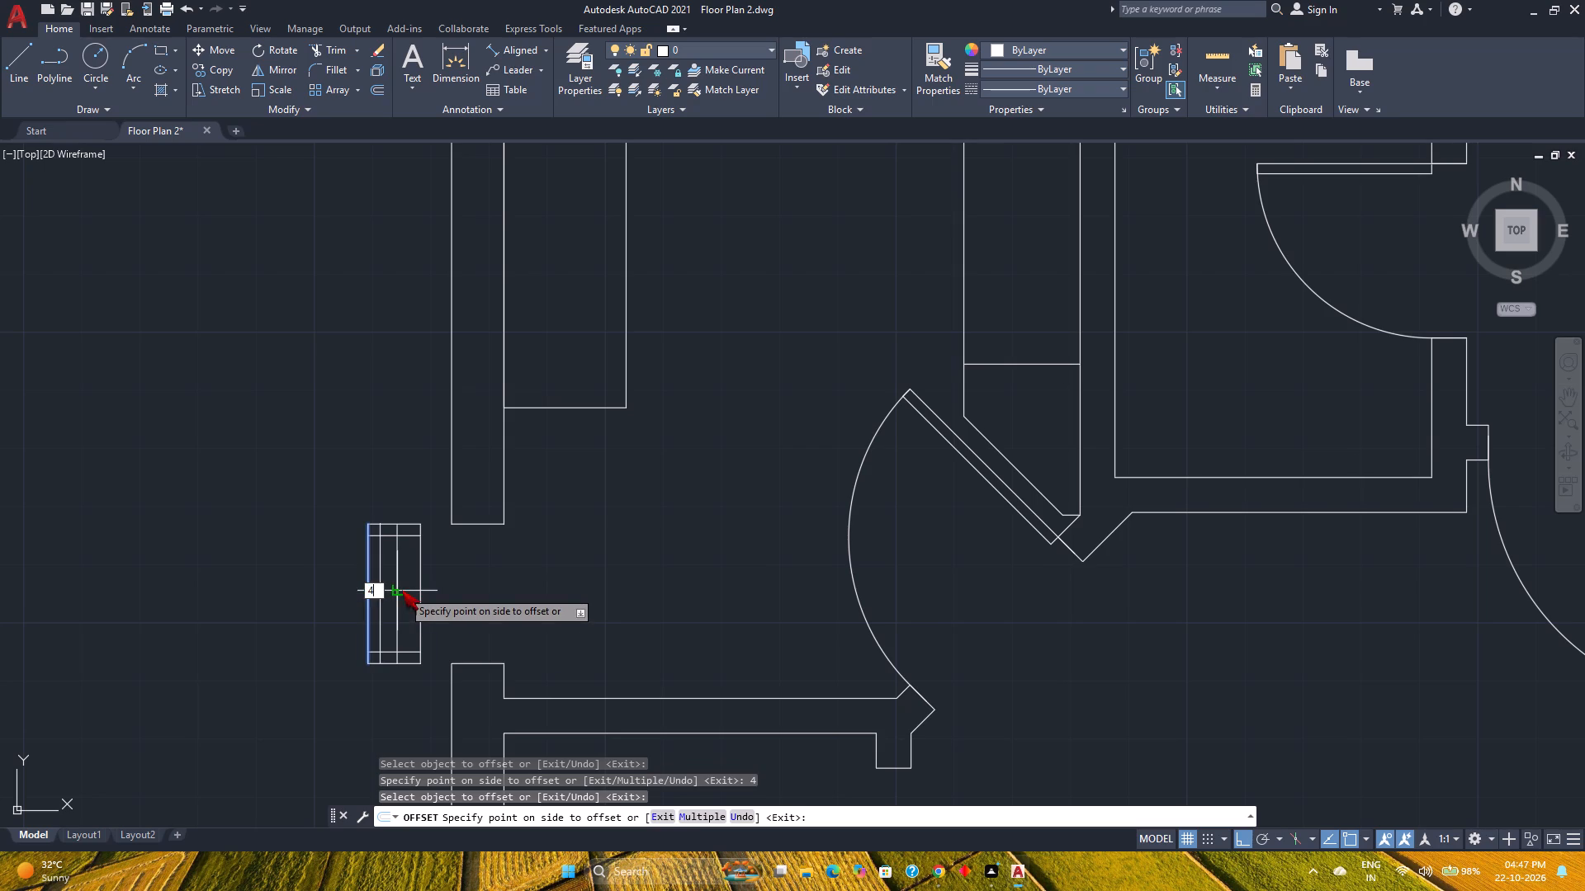
{"action": "key", "text": "Return"}
{"action": "key", "text": "Escape"}
Trim the ends of both glass lines that run past the inner short edges of the window.
{"action": "type", "text": "tr"}
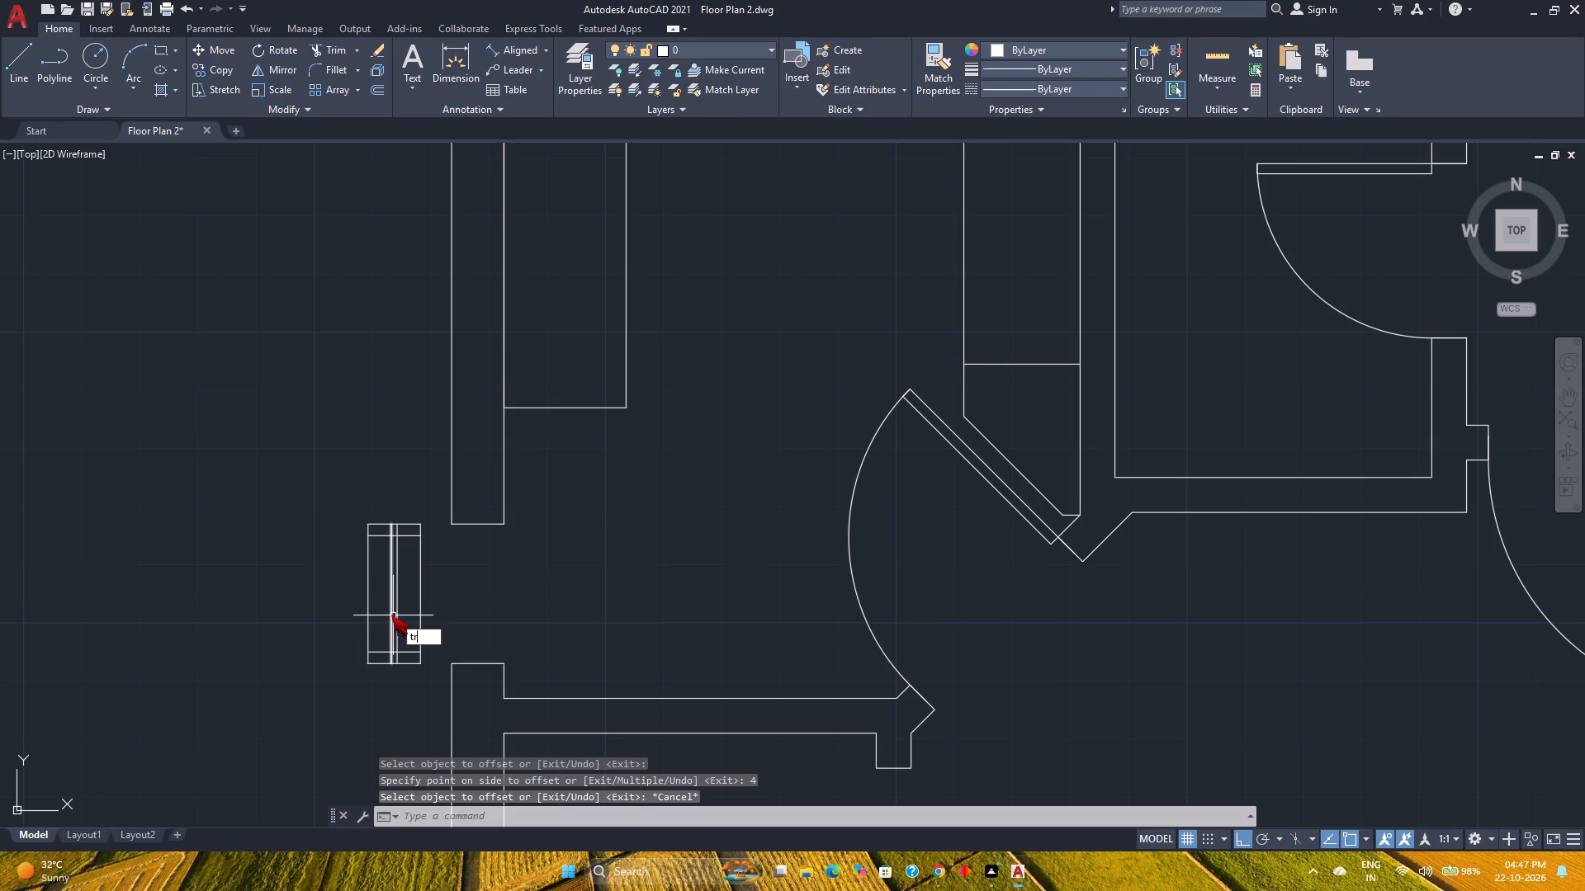
{"action": "key", "text": "Return"}
{"action": "scroll", "coordinate": [401, 546], "scroll_direction": "up", "scroll_amount": 4}
{"action": "left_click_drag", "start_coordinate": [409, 516], "coordinate": [283, 497]}
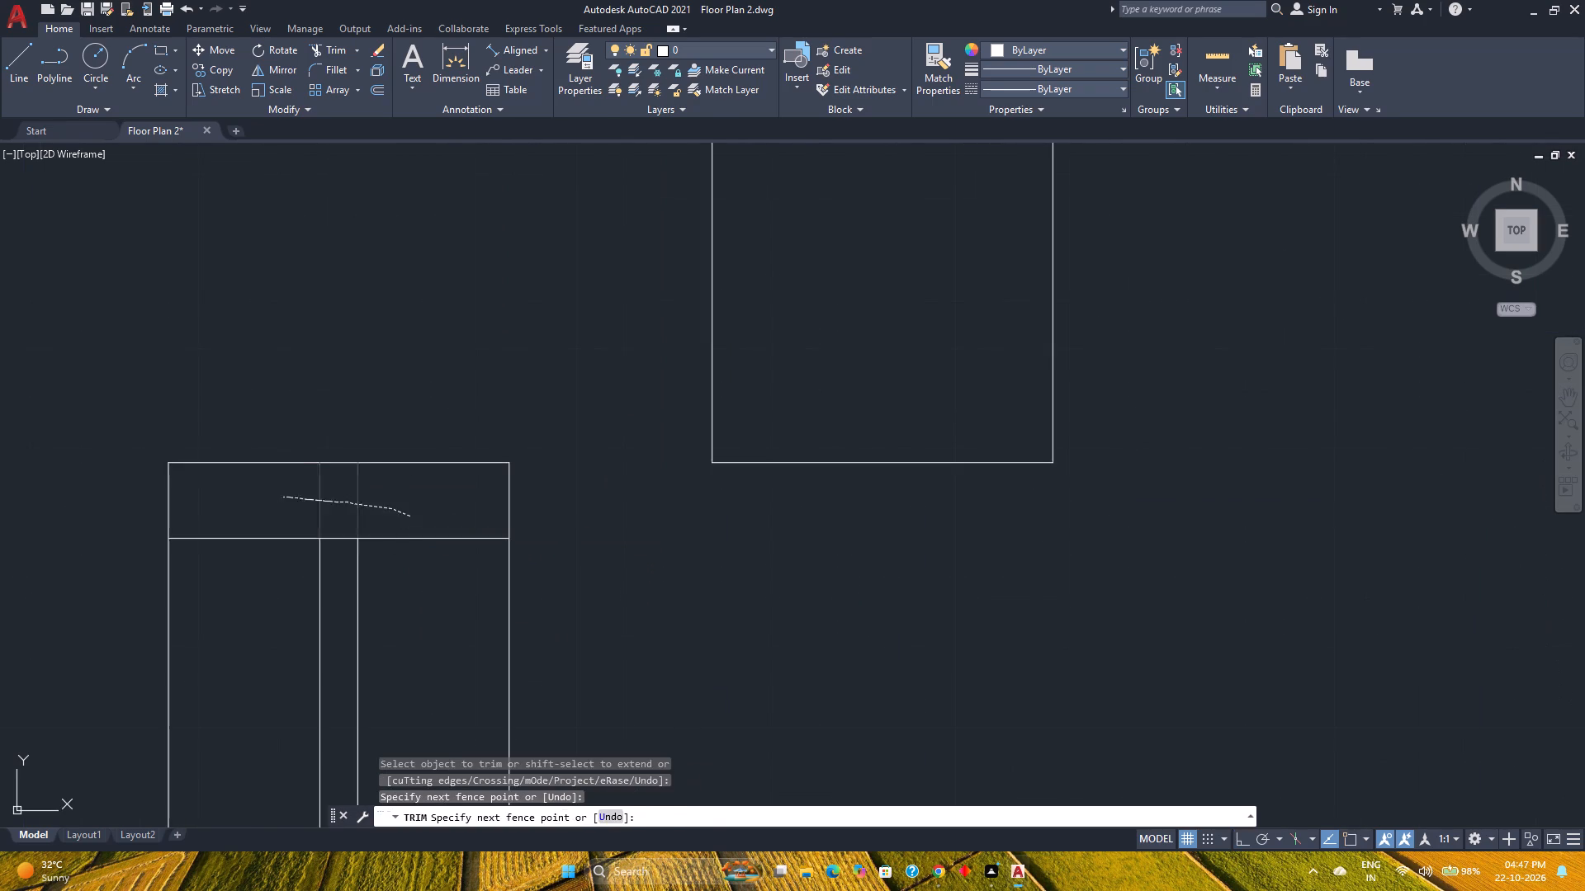
{"action": "scroll", "coordinate": [283, 497], "scroll_direction": "down", "scroll_amount": 3}
{"action": "scroll", "coordinate": [291, 718], "scroll_direction": "up", "scroll_amount": 2}
{"action": "left_click", "coordinate": [269, 681]}
{"action": "left_click", "coordinate": [343, 683]}
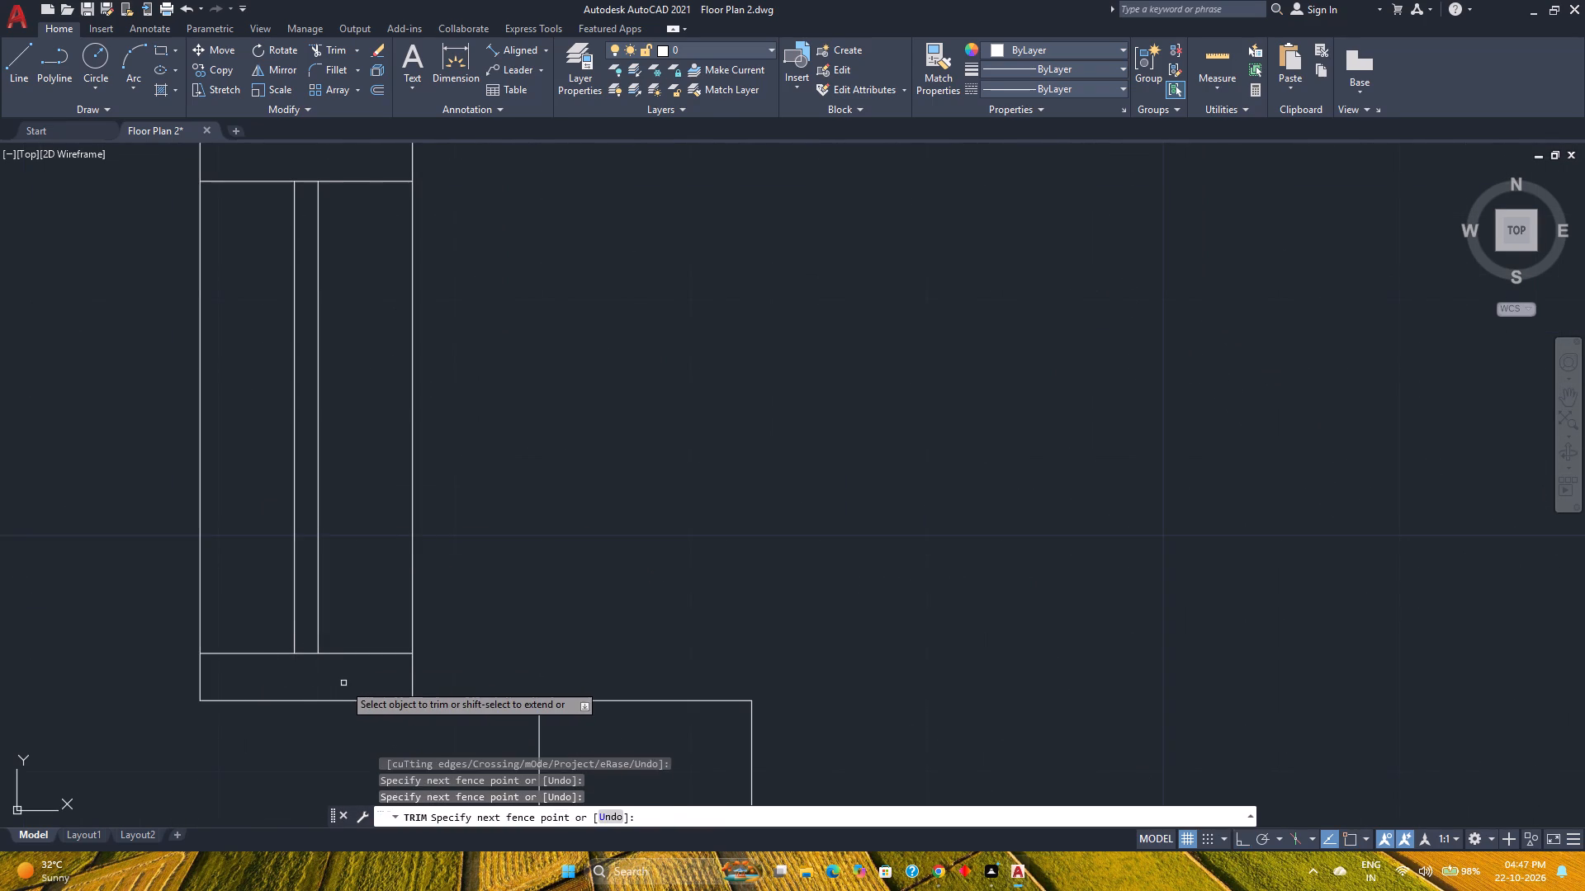
{"action": "key", "text": "Escape"}
Join the window rectangle's four outer edges into a single polyline.
{"action": "left_click", "coordinate": [422, 698]}
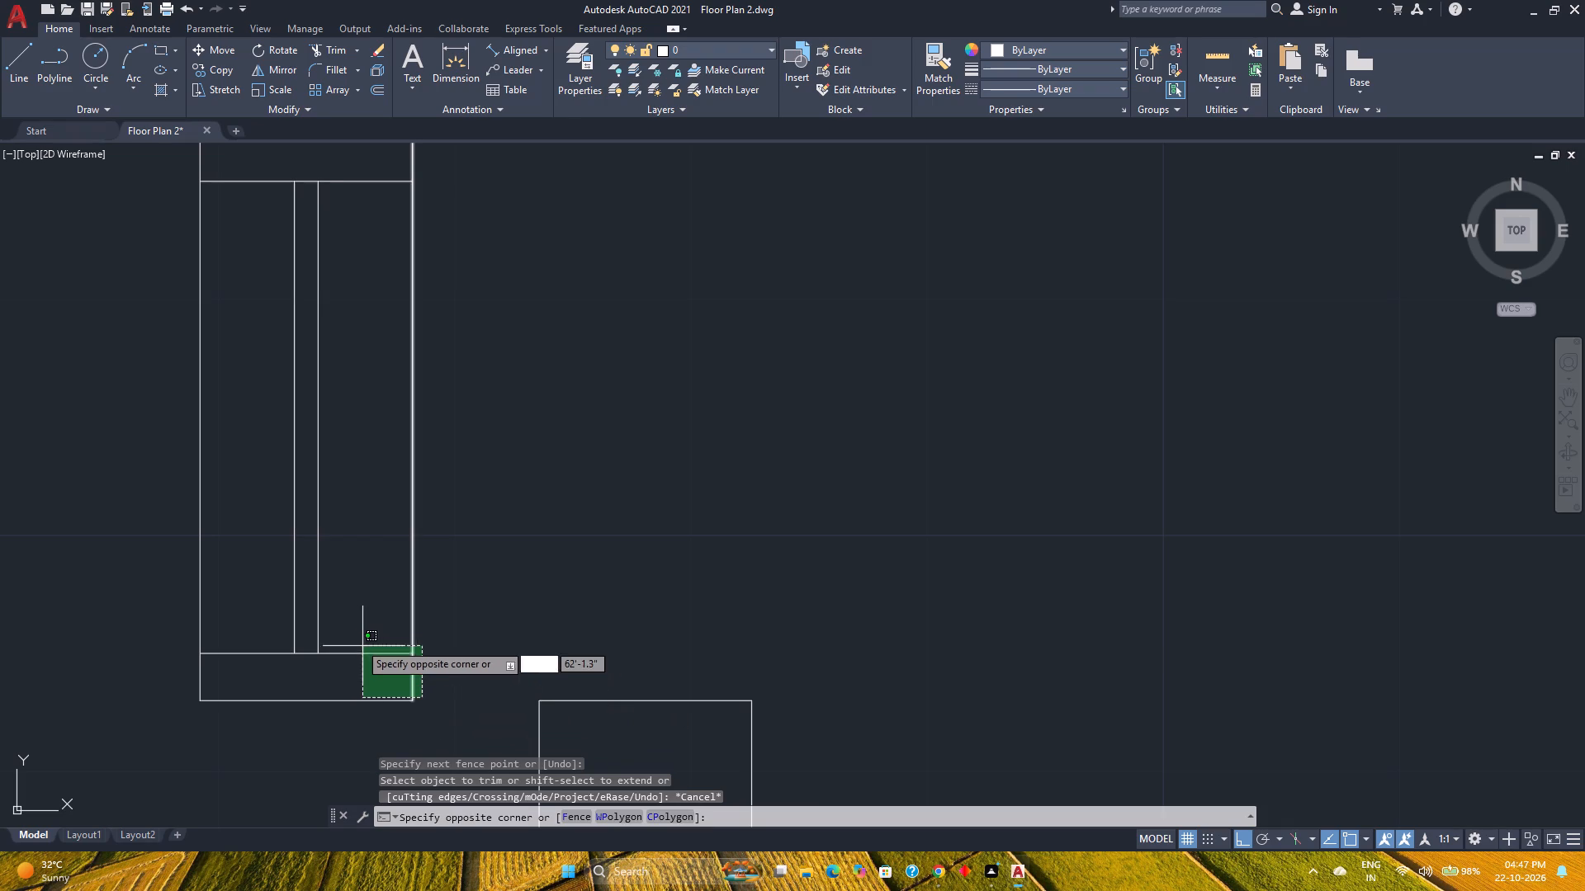
{"action": "left_click", "coordinate": [410, 708]}
{"action": "left_click_drag", "start_coordinate": [464, 728], "coordinate": [448, 715]}
{"action": "scroll", "coordinate": [312, 568], "scroll_direction": "down", "scroll_amount": 2}
{"action": "middle_click_drag", "start_coordinate": [312, 568], "coordinate": [315, 574]}
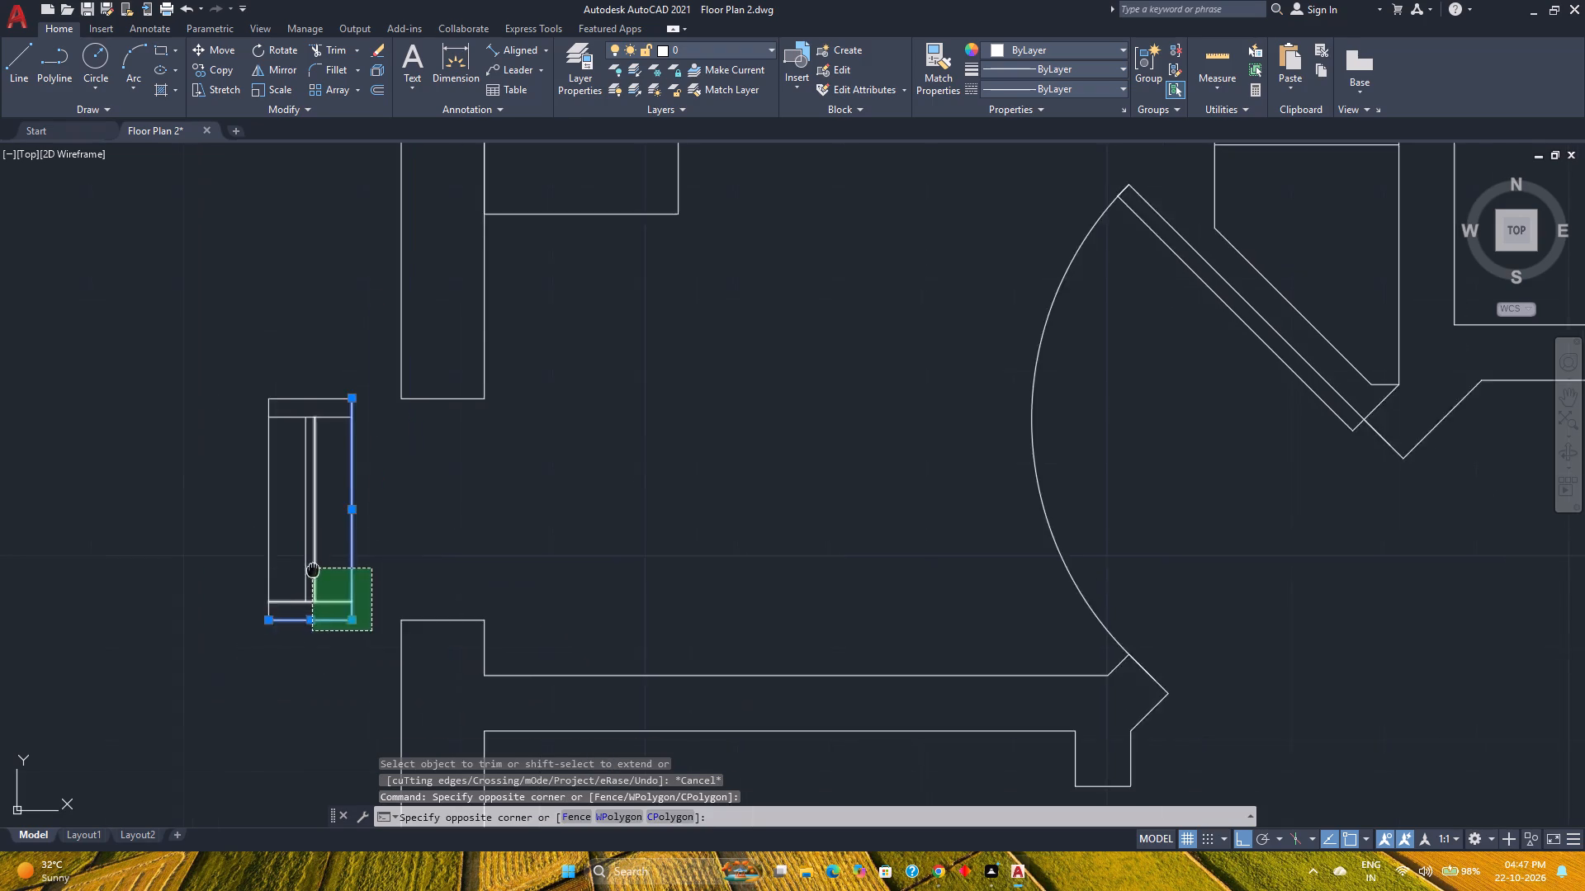
{"action": "middle_click_drag", "start_coordinate": [315, 574], "coordinate": [357, 643]}
{"action": "left_click", "coordinate": [290, 471]}
{"action": "key", "text": "j"}
{"action": "key", "text": "Return"}
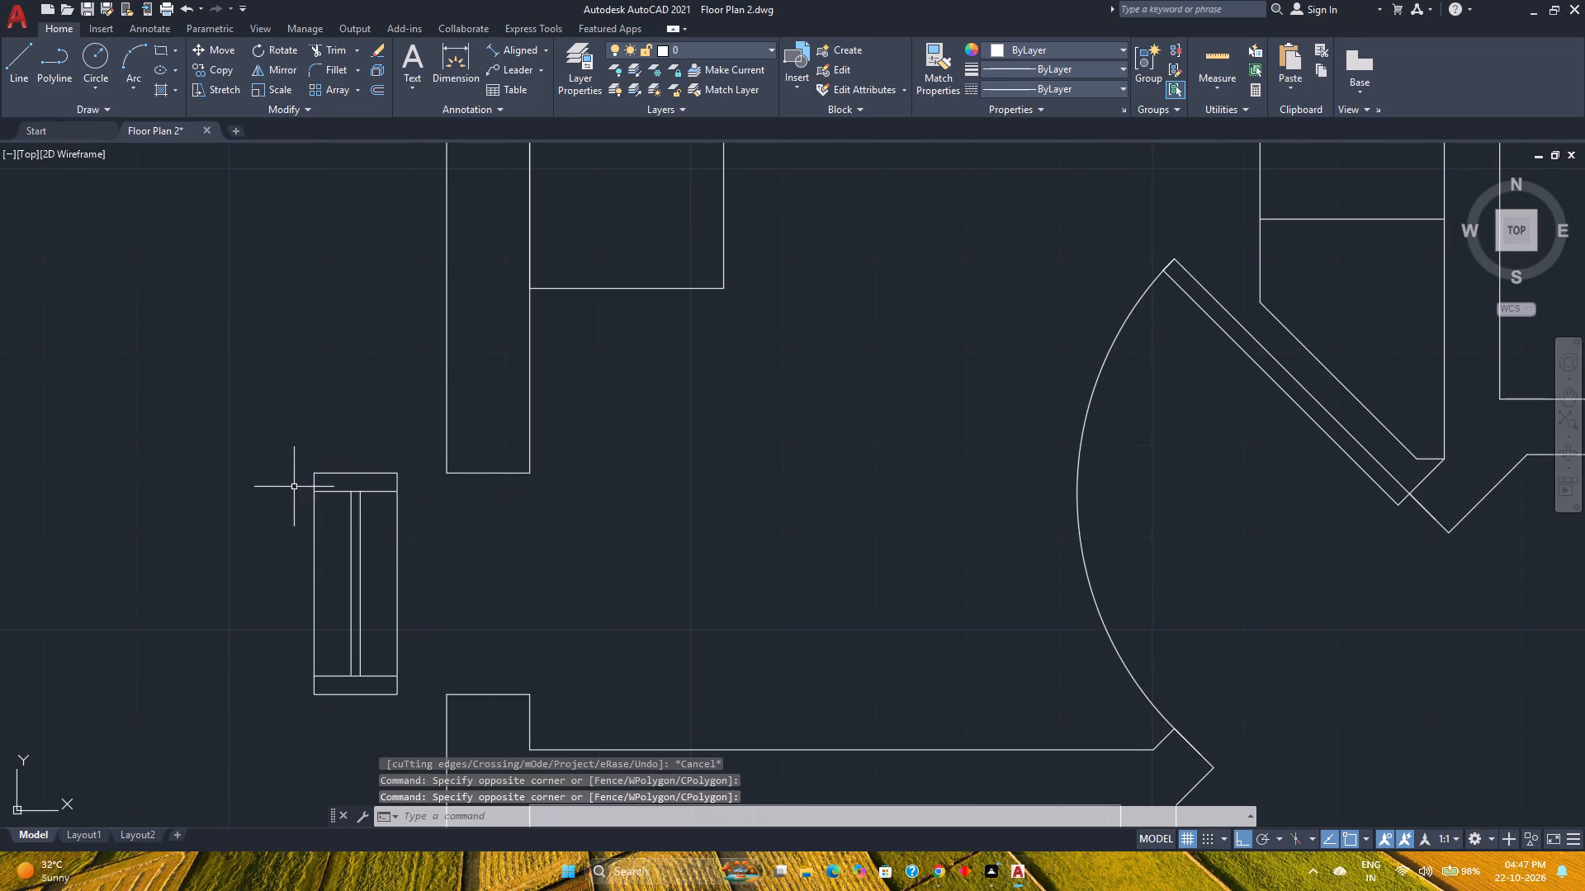
Group the window's outline, inner short edges and glass lines as one object.
{"action": "left_click", "coordinate": [407, 705]}
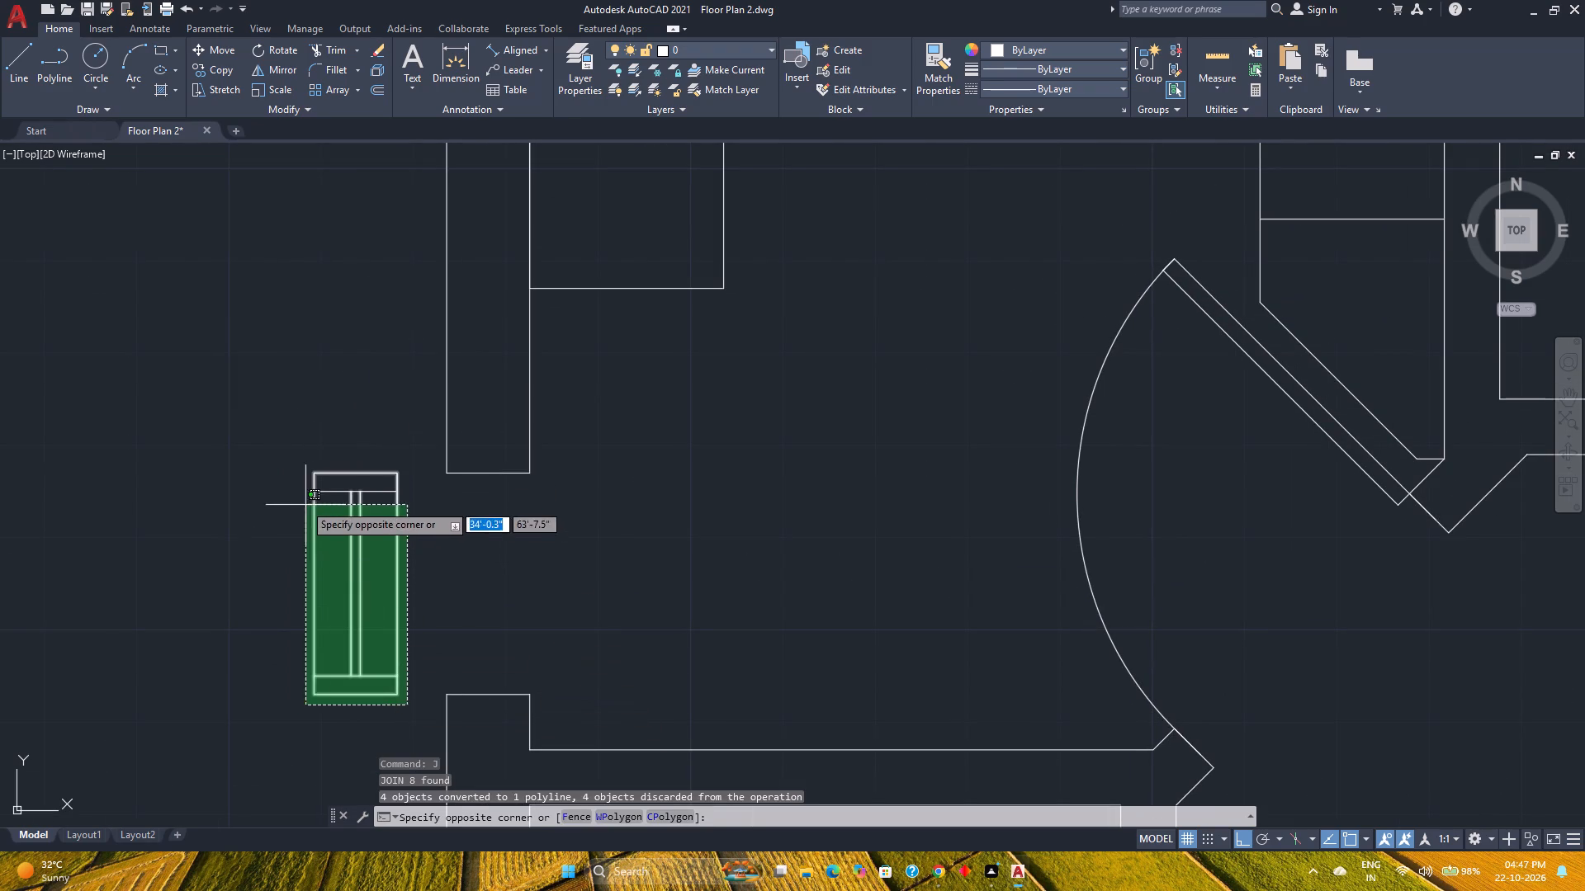
{"action": "left_click", "coordinate": [294, 488]}
{"action": "key", "text": "g"}
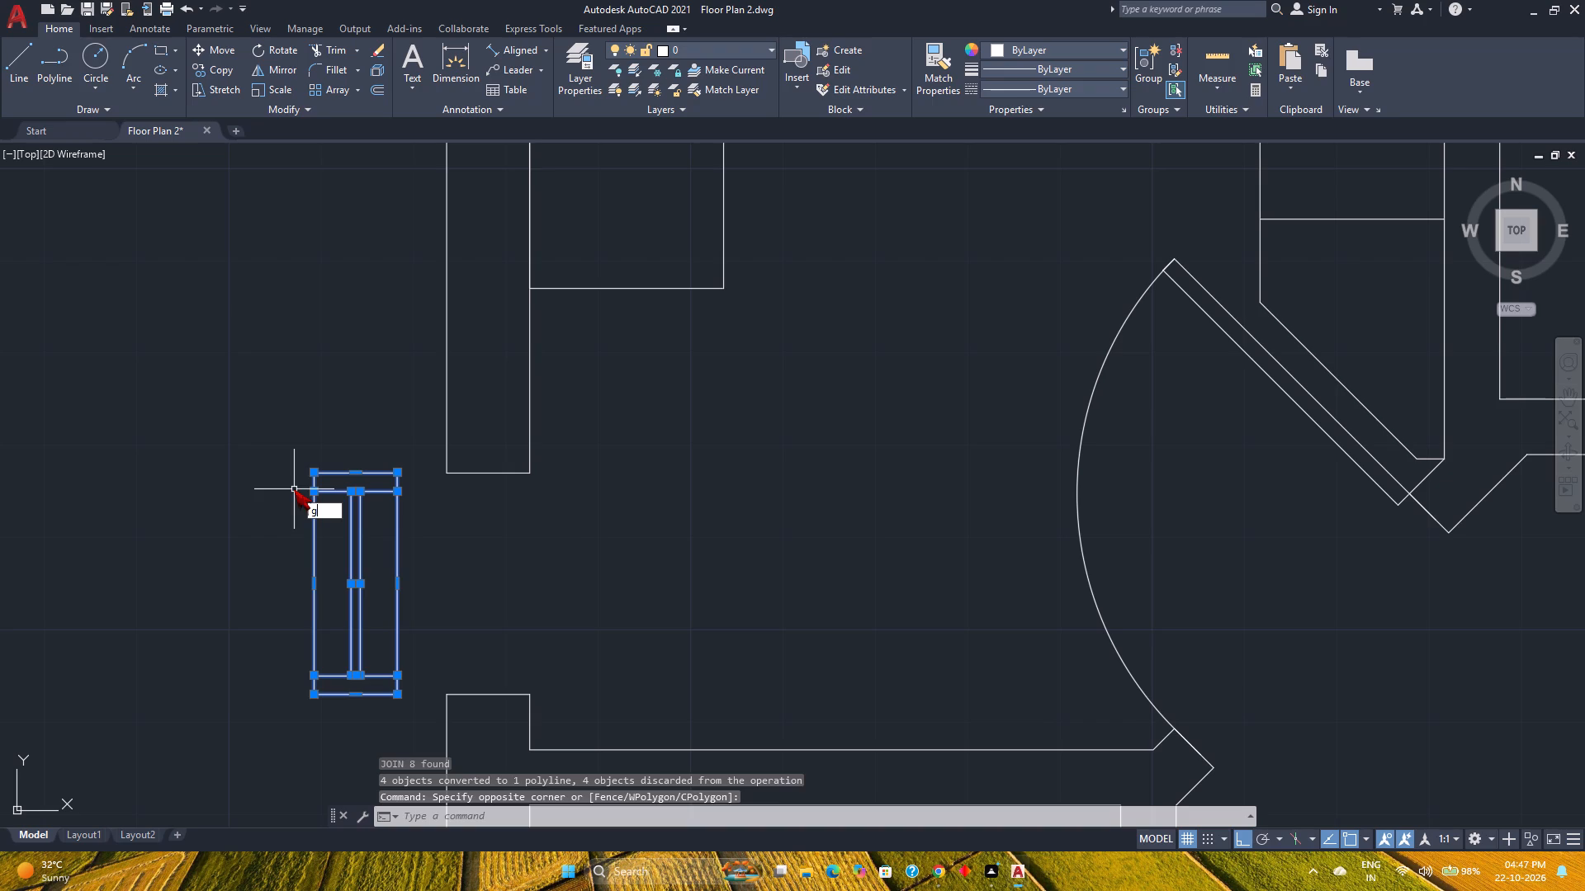
{"action": "key", "text": "Return"}
Move the window group from its upper outer corner onto the upper jamb's outer corner, filling the wall opening.
{"action": "key", "text": "m"}
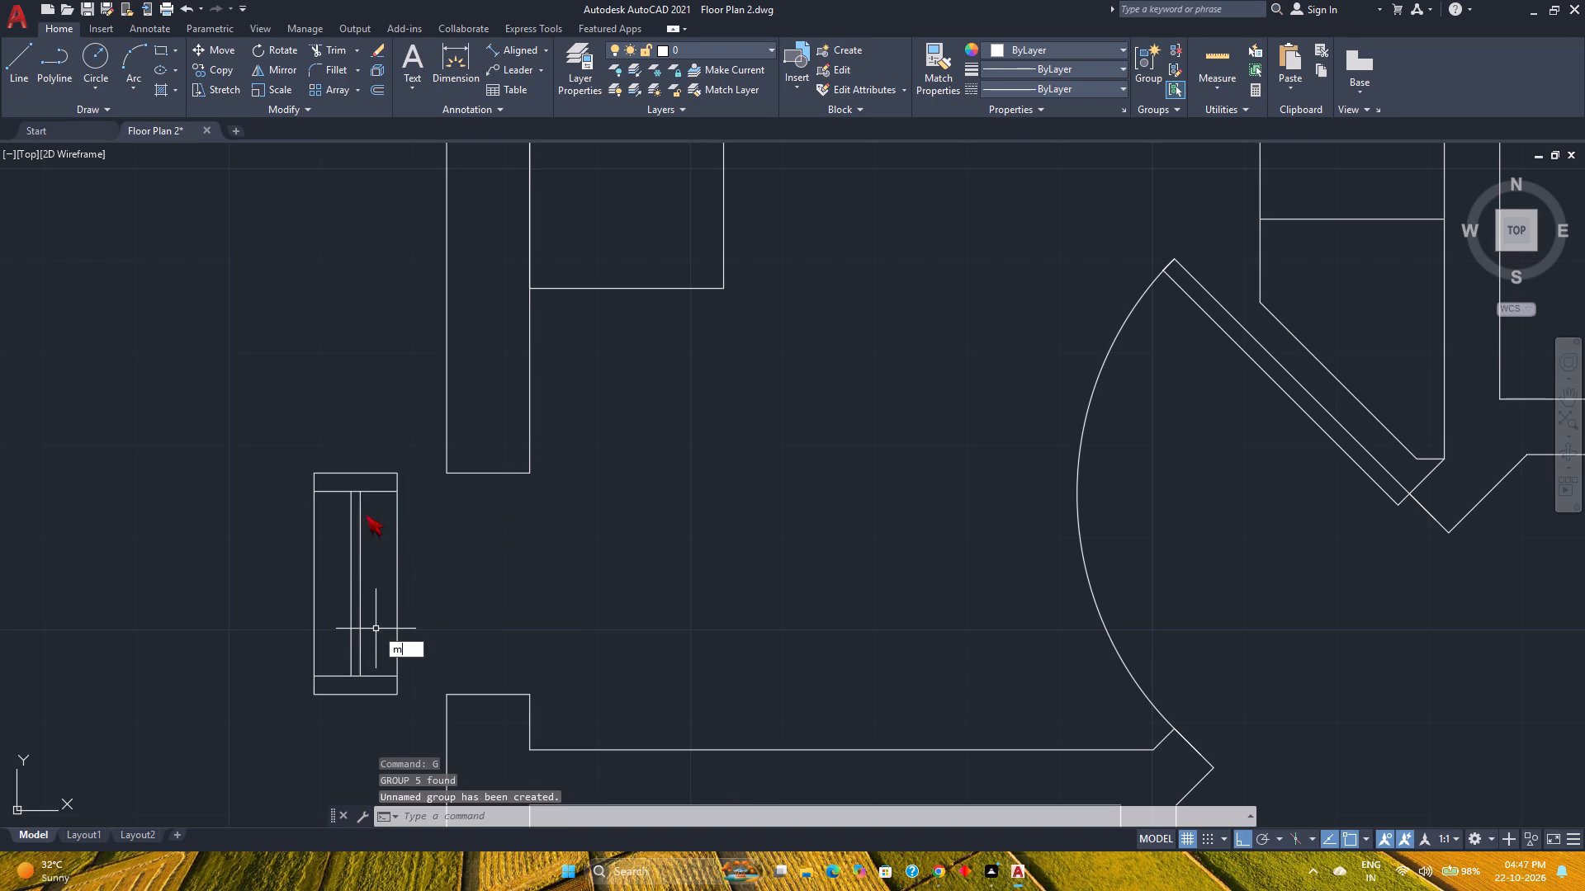
{"action": "key", "text": "Return"}
{"action": "left_click", "coordinate": [357, 521]}
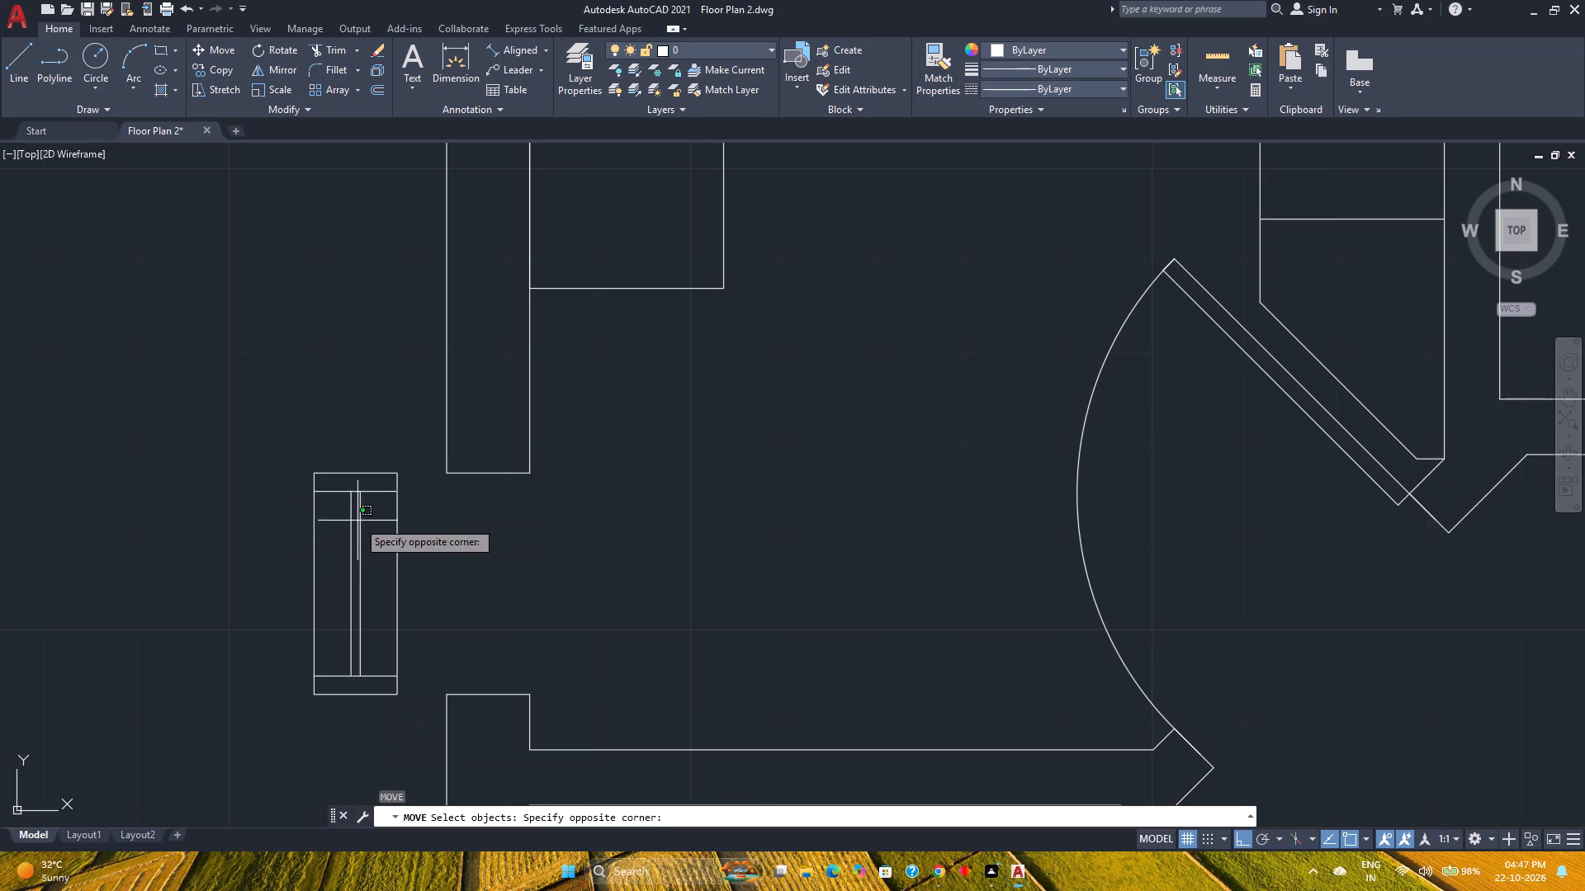
{"action": "left_click", "coordinate": [347, 523]}
{"action": "key", "text": "space"}
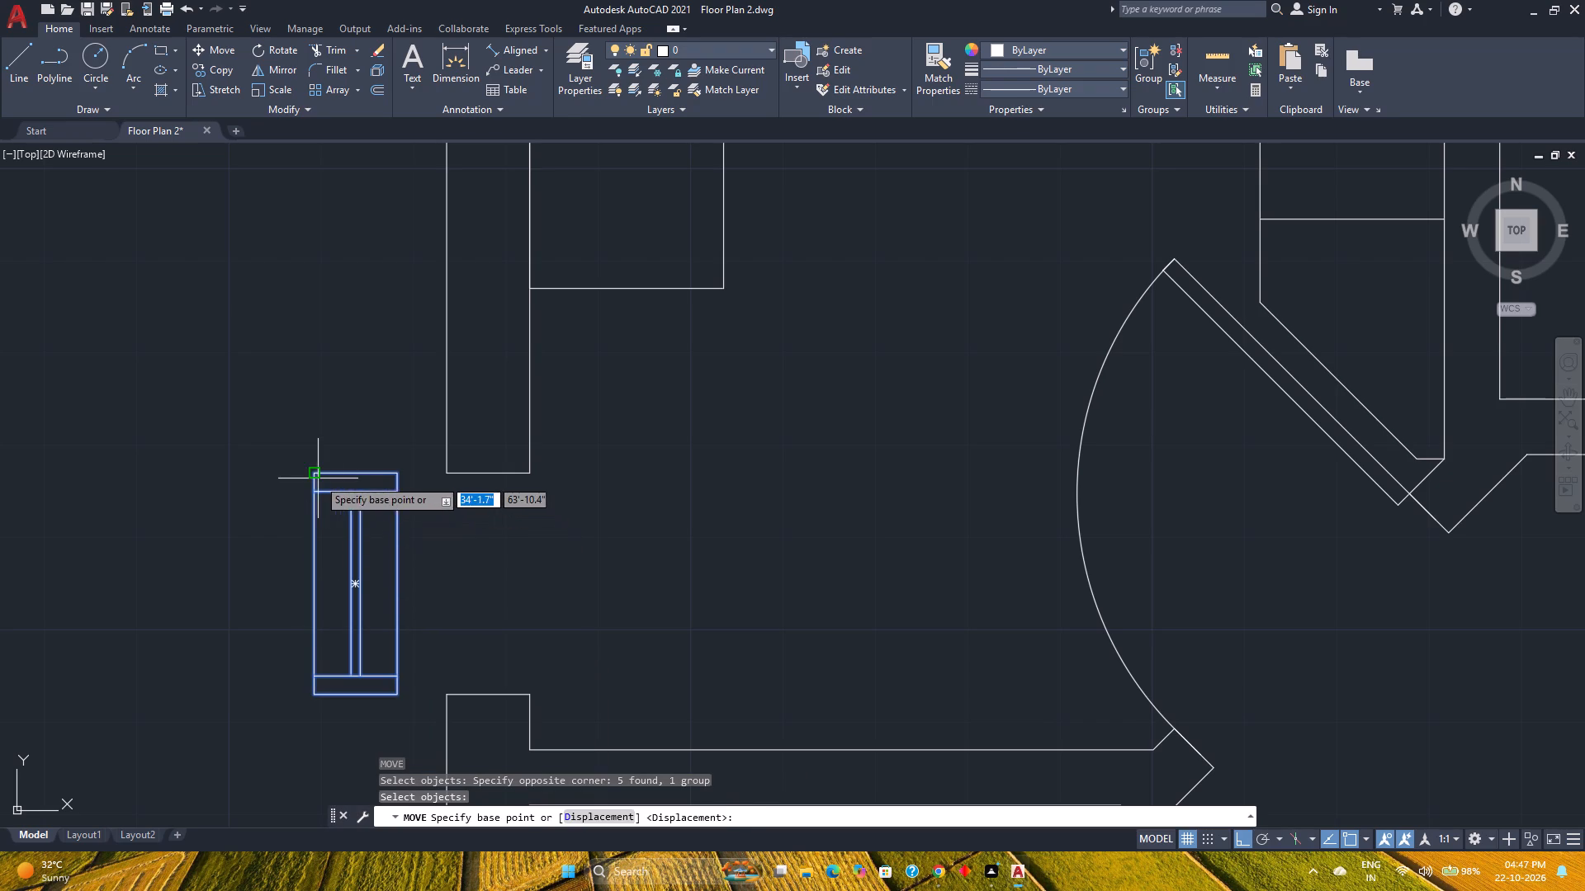
{"action": "left_click", "coordinate": [314, 475]}
{"action": "left_click", "coordinate": [443, 478]}
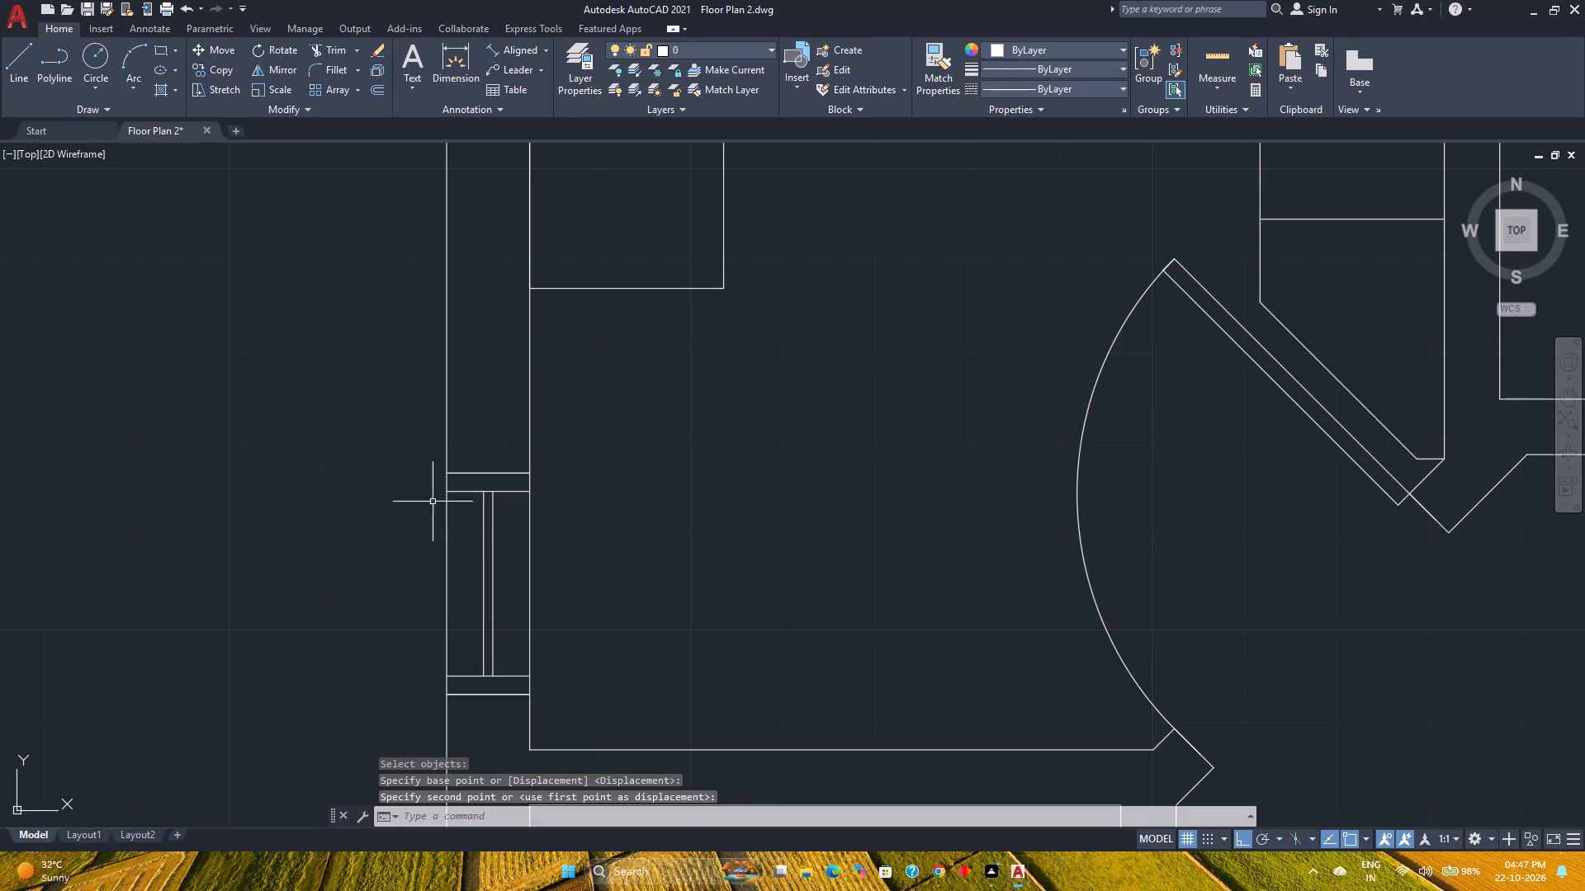
Save the drawing.
{"action": "scroll", "coordinate": [417, 558], "scroll_direction": "down", "scroll_amount": 2}
{"action": "middle_click_drag", "start_coordinate": [417, 558], "coordinate": [429, 559]}
{"action": "key", "text": "ctrl+s"}
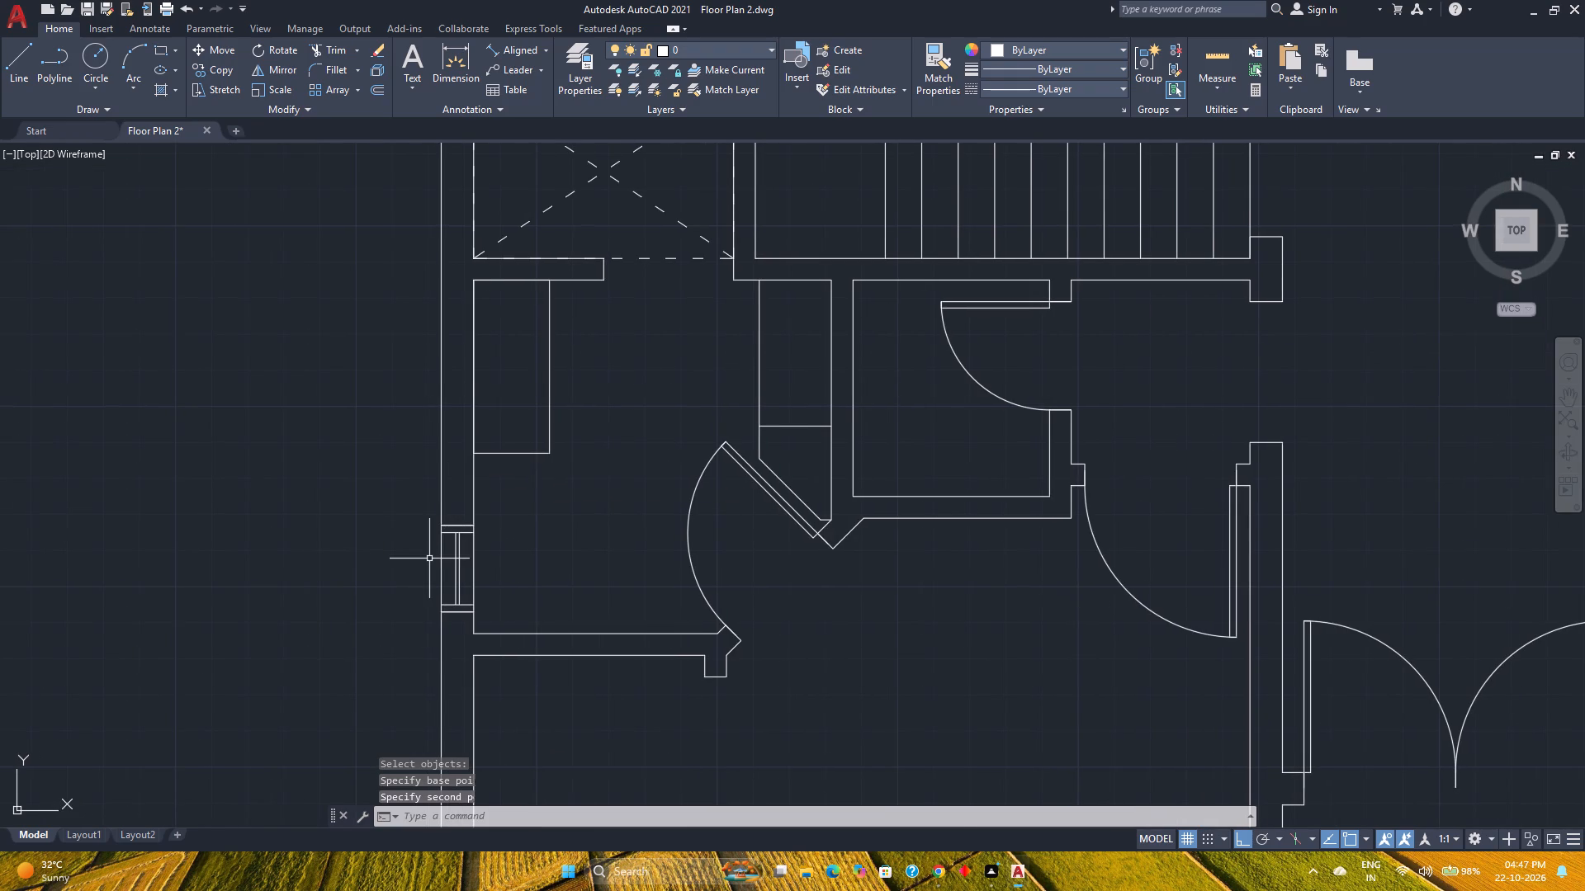
Inspect the room below the new window and quick-measure the distances in its alcove and beside the lower wall stub.
{"action": "scroll", "coordinate": [429, 559], "scroll_direction": "down", "scroll_amount": 3}
{"action": "middle_click_drag", "start_coordinate": [470, 591], "coordinate": [429, 516]}
{"action": "middle_click", "coordinate": [429, 516]}
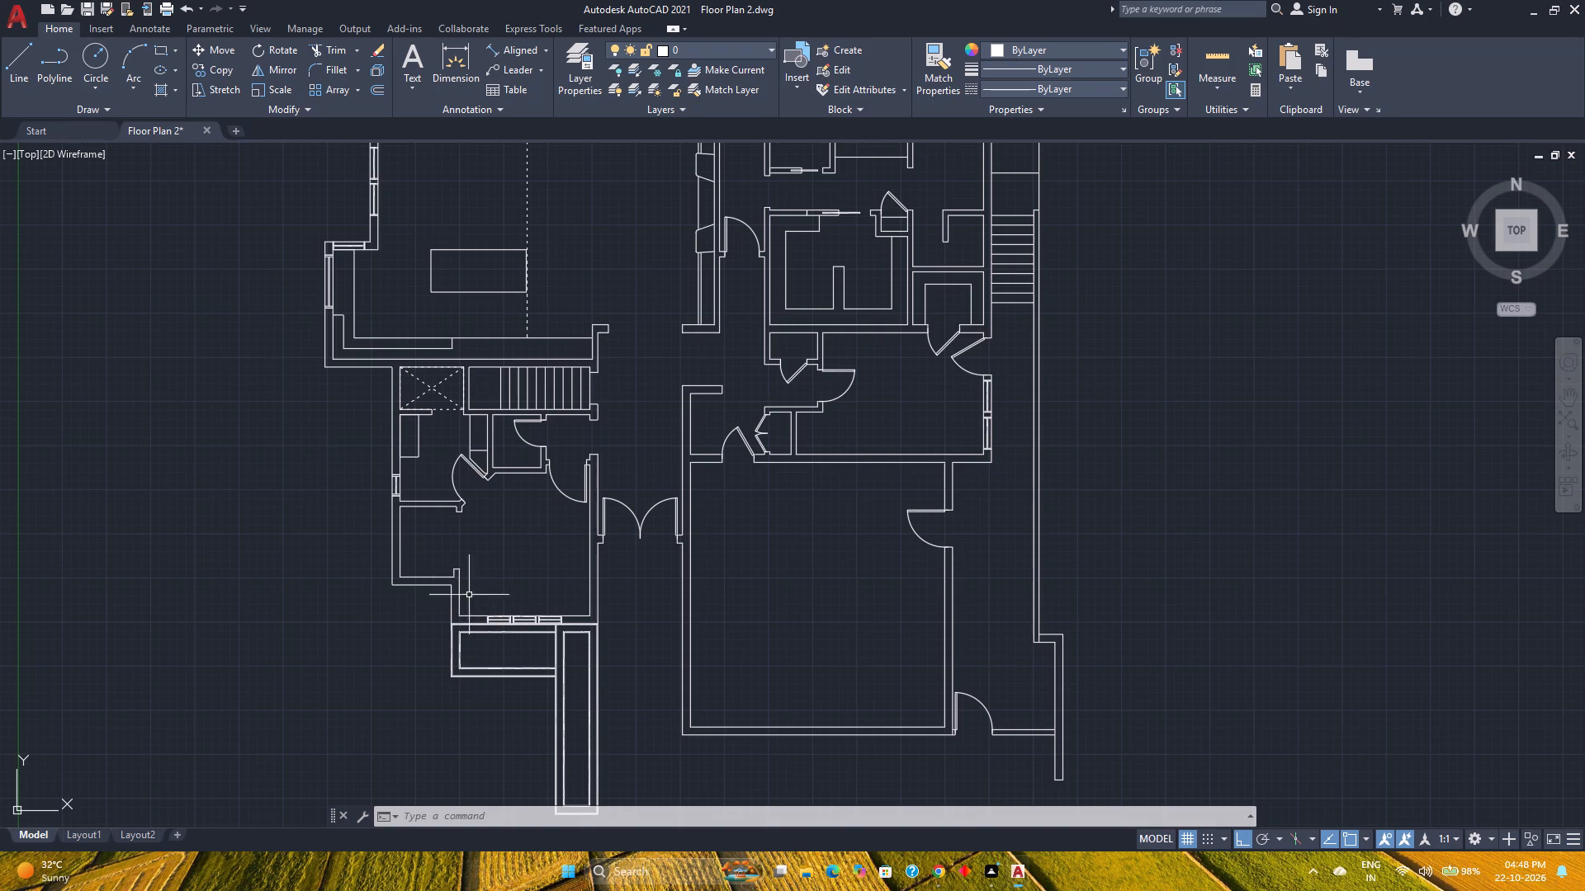
{"action": "scroll", "coordinate": [406, 492], "scroll_direction": "up", "scroll_amount": 1}
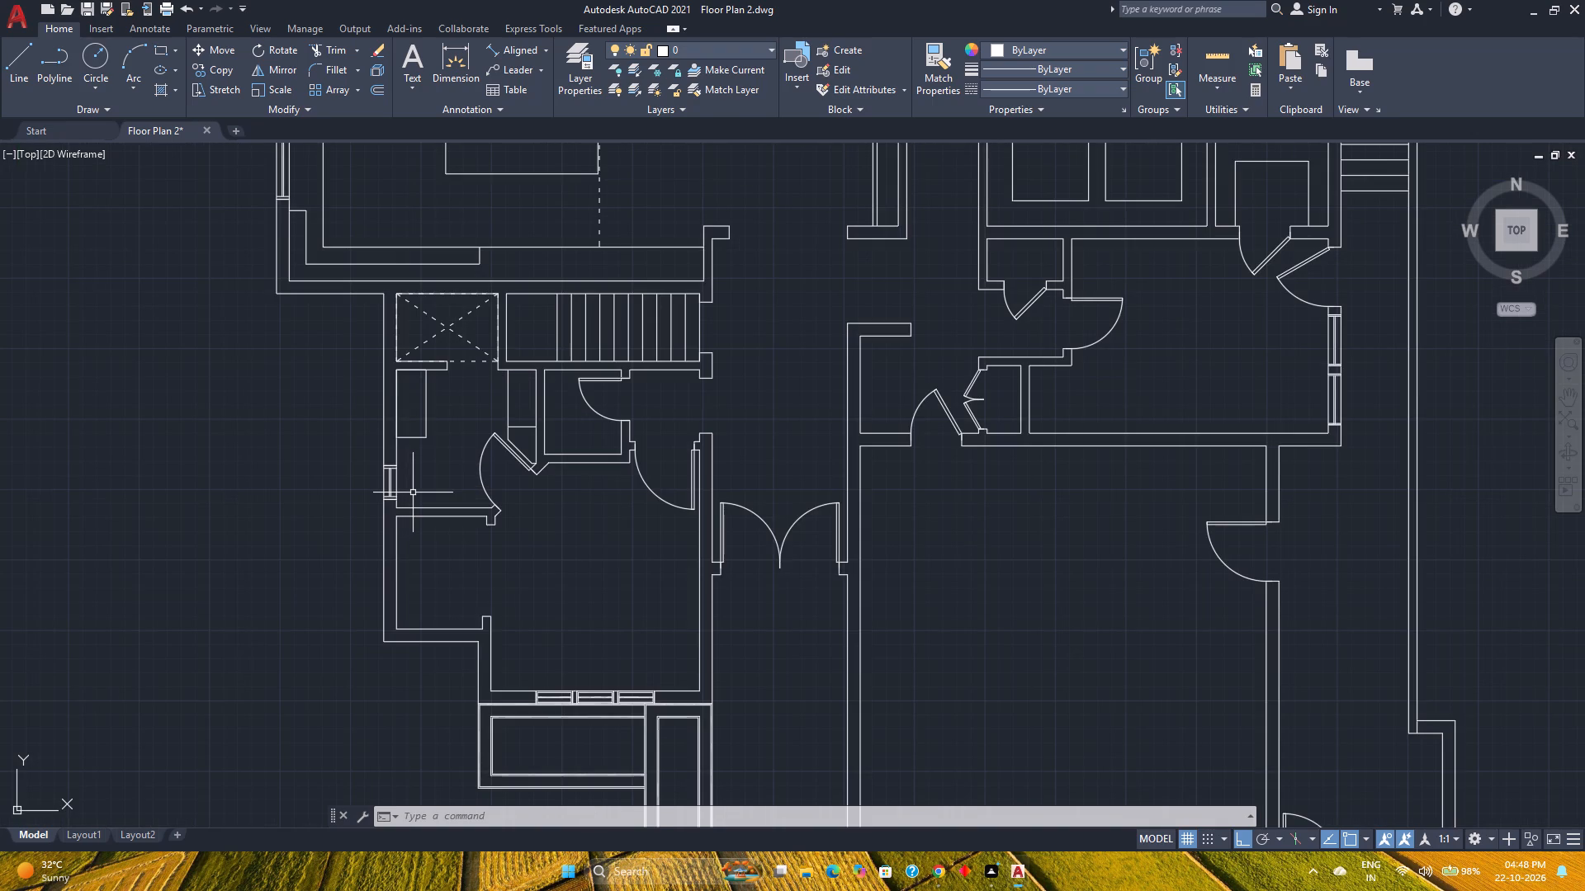
{"action": "scroll", "coordinate": [546, 519], "scroll_direction": "down", "scroll_amount": 1}
{"action": "middle_click_drag", "start_coordinate": [546, 519], "coordinate": [511, 480]}
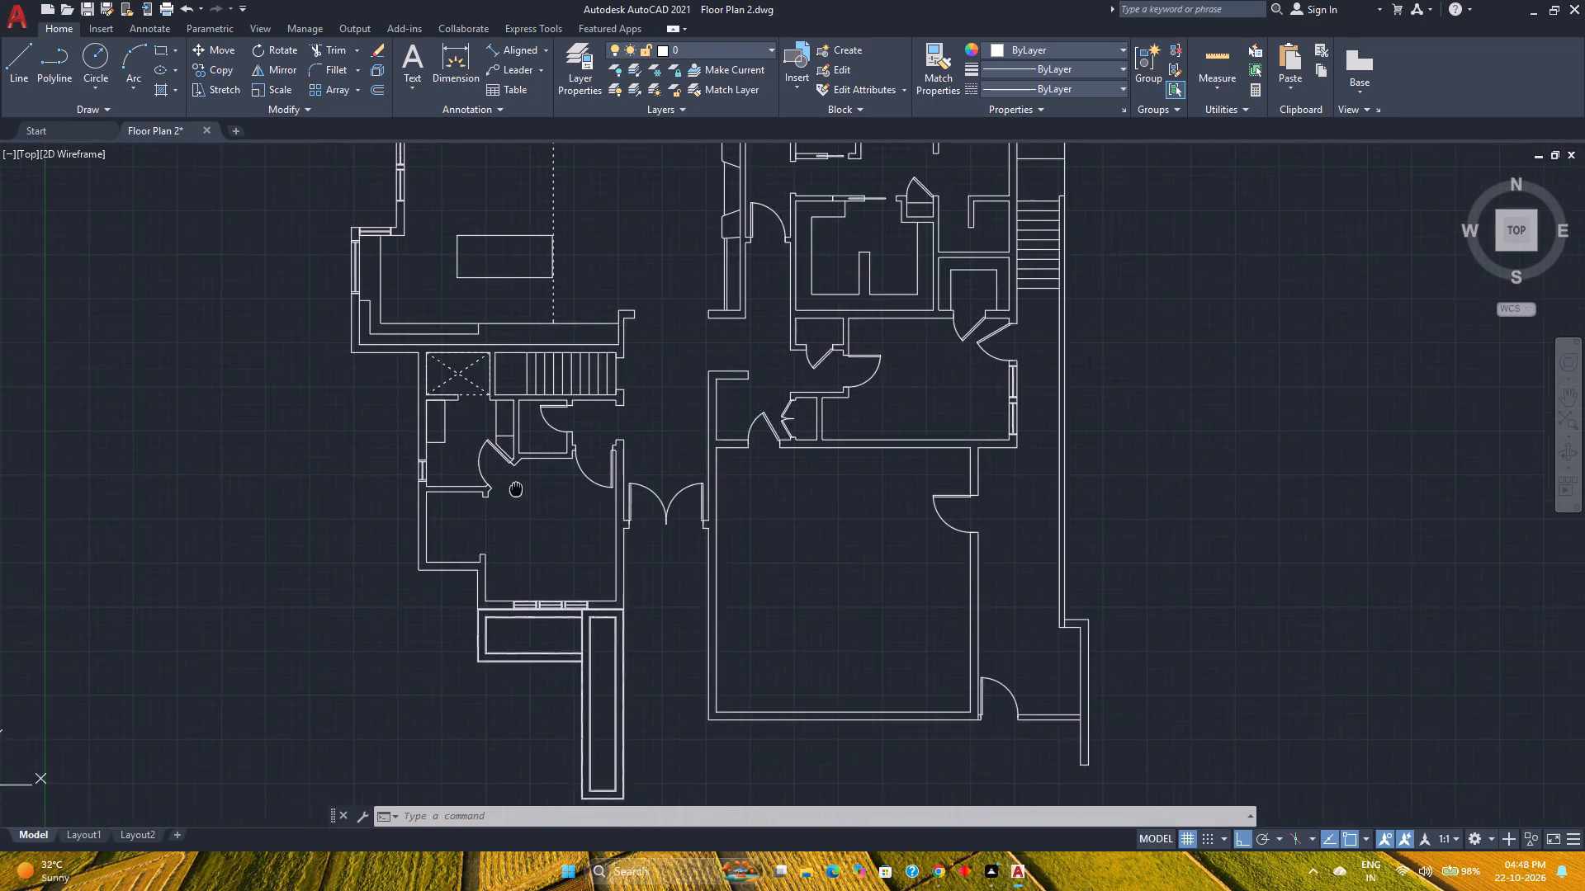
{"action": "middle_click_drag", "start_coordinate": [511, 480], "coordinate": [438, 406]}
{"action": "middle_click", "coordinate": [438, 406]}
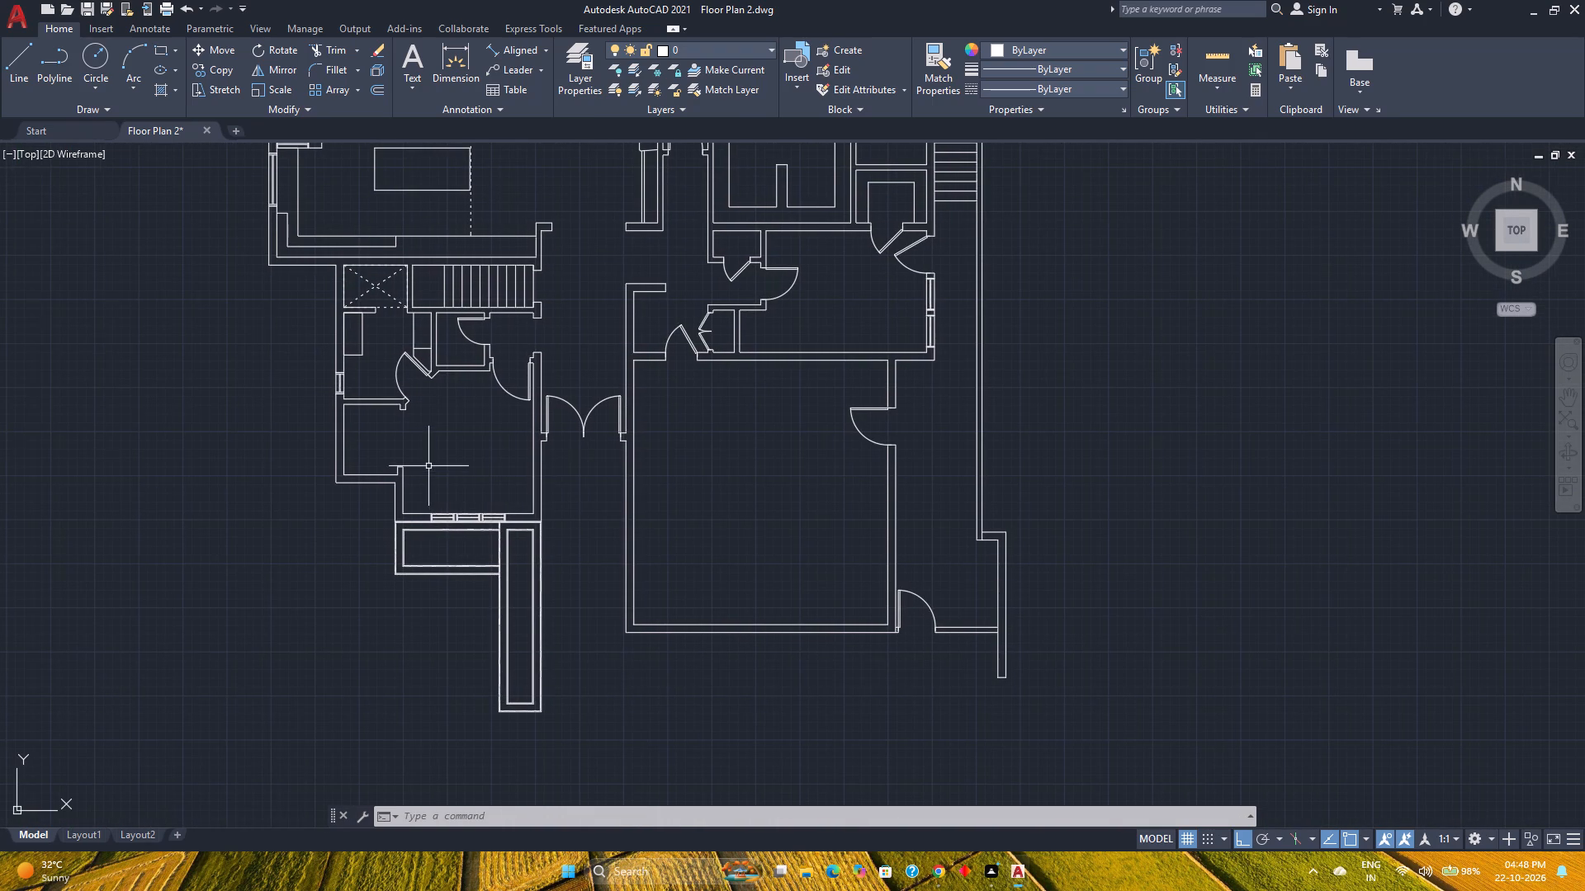
{"action": "middle_click_drag", "start_coordinate": [428, 465], "coordinate": [457, 478]}
{"action": "scroll", "coordinate": [447, 468], "scroll_direction": "up", "scroll_amount": 2}
{"action": "middle_click_drag", "start_coordinate": [447, 467], "coordinate": [513, 538]}
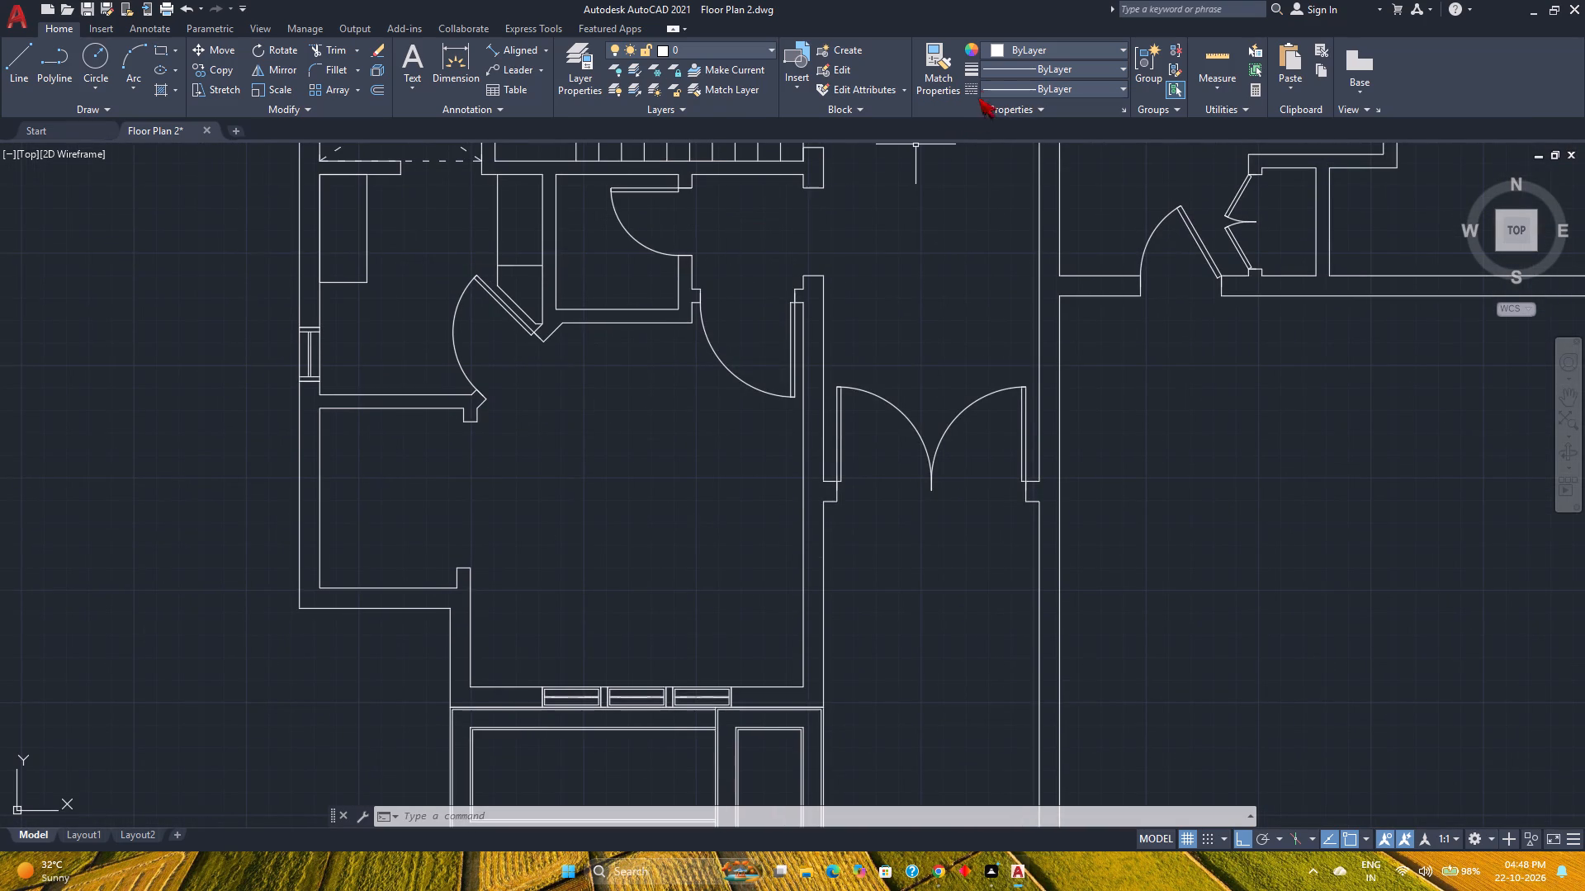
{"action": "left_click", "coordinate": [1209, 61]}
{"action": "scroll", "coordinate": [459, 513], "scroll_direction": "up", "scroll_amount": 1}
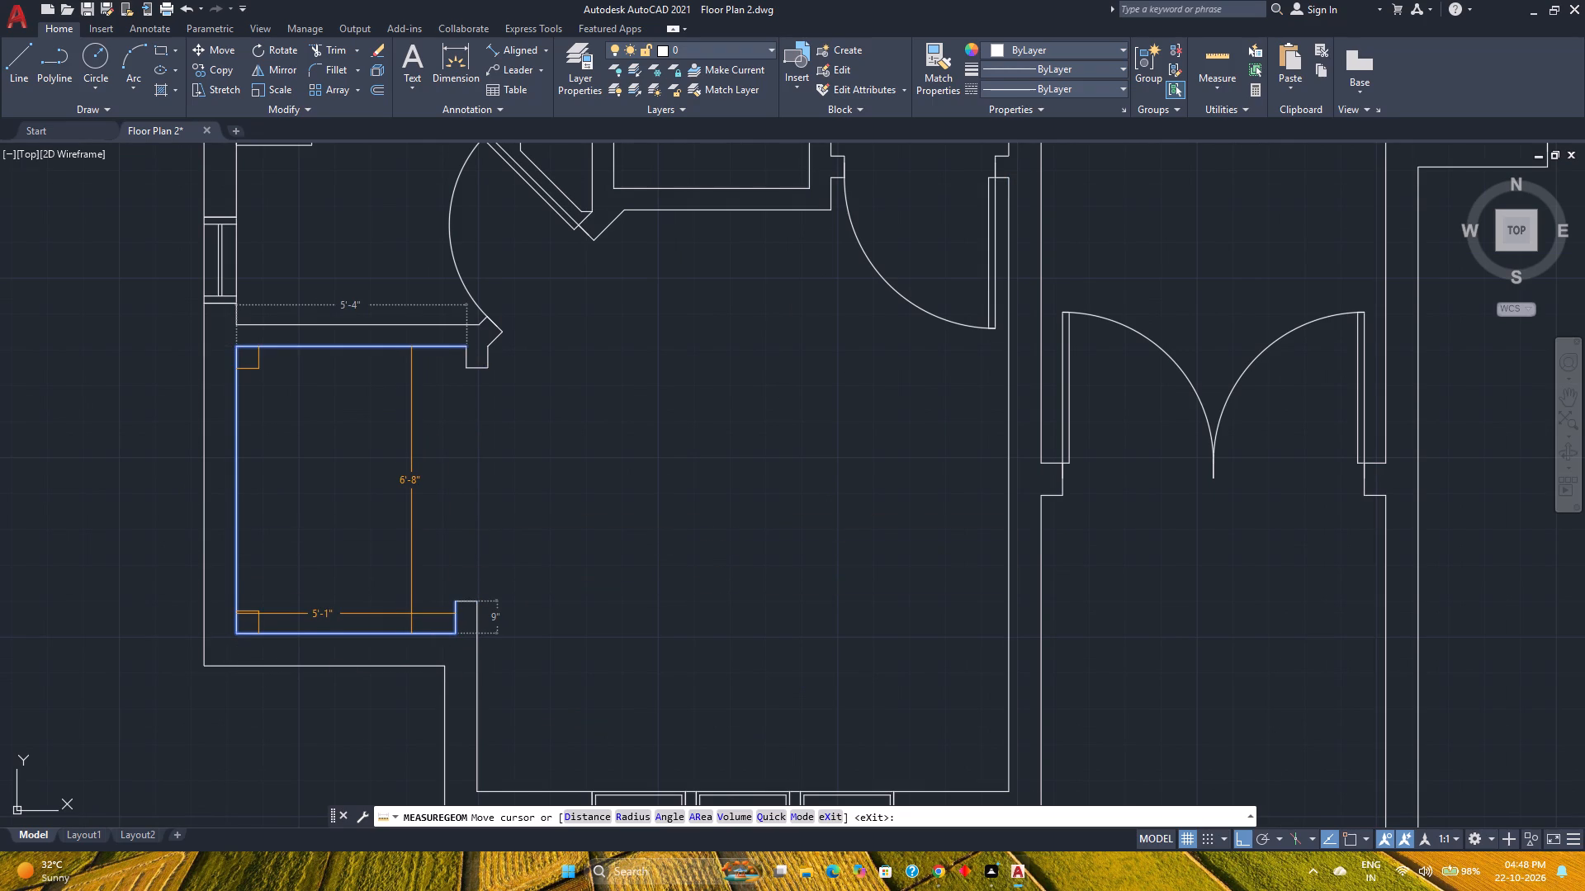
{"action": "middle_click_drag", "start_coordinate": [570, 691], "coordinate": [543, 632]}
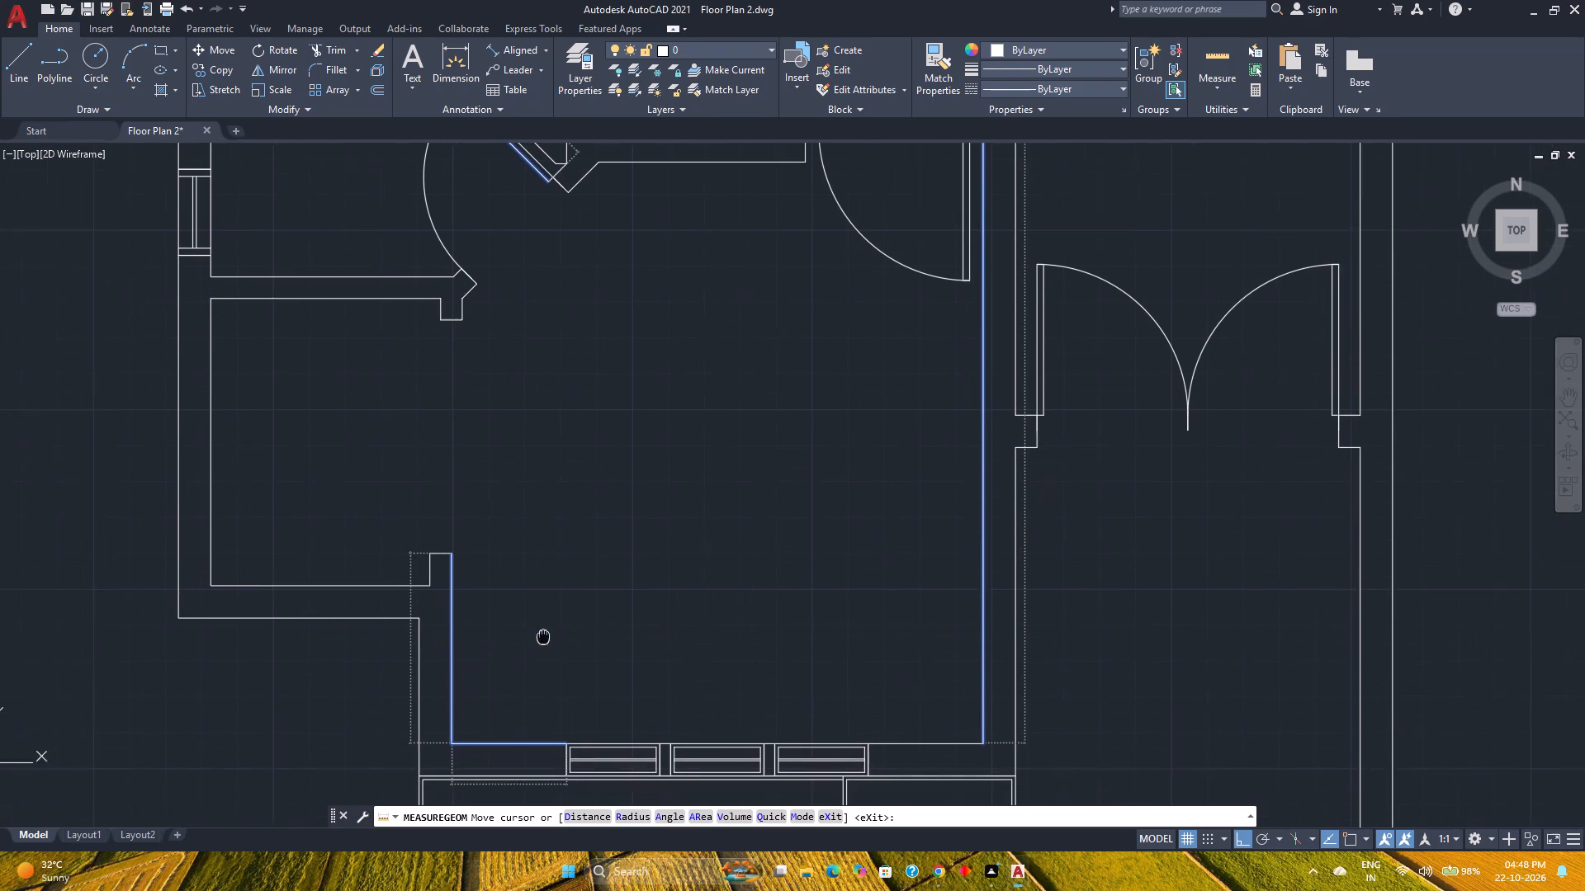
{"action": "middle_click_drag", "start_coordinate": [543, 632], "coordinate": [543, 631]}
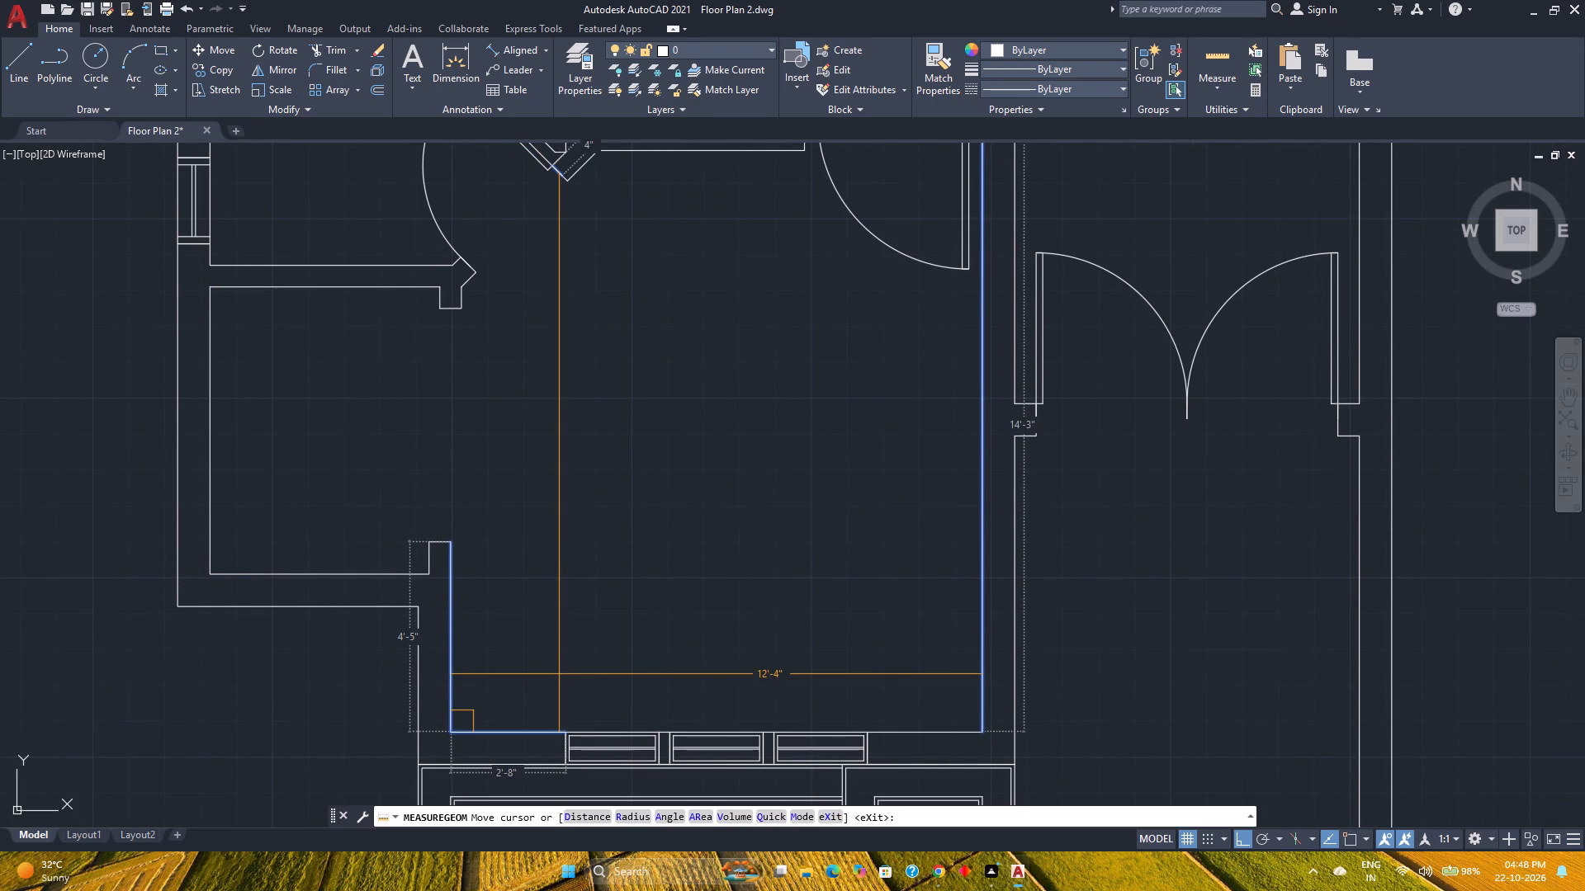
{"action": "key", "text": "Escape"}
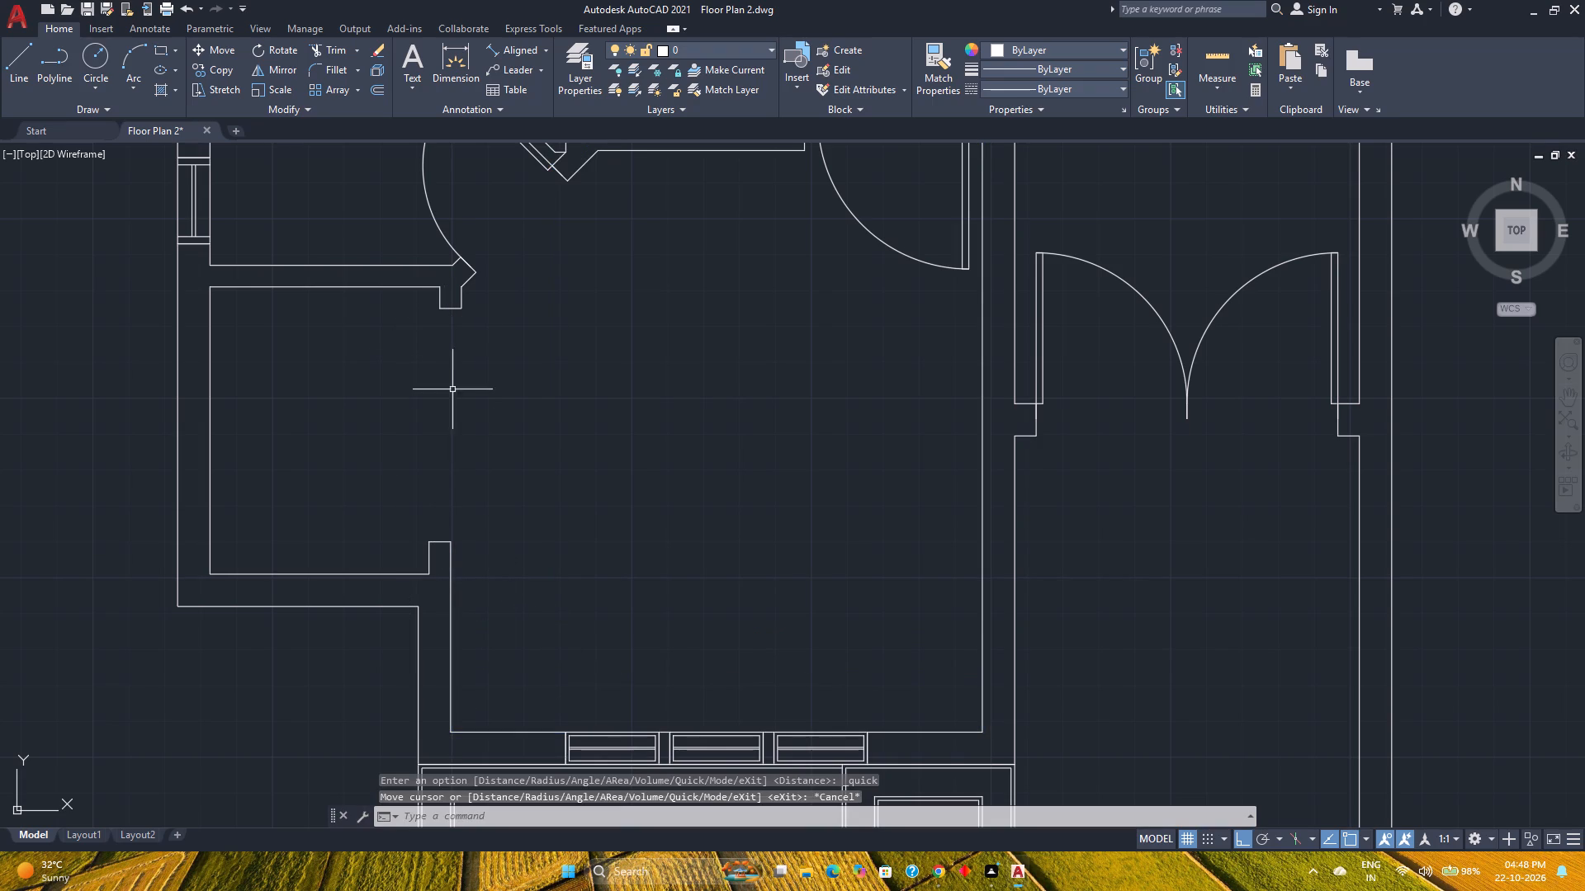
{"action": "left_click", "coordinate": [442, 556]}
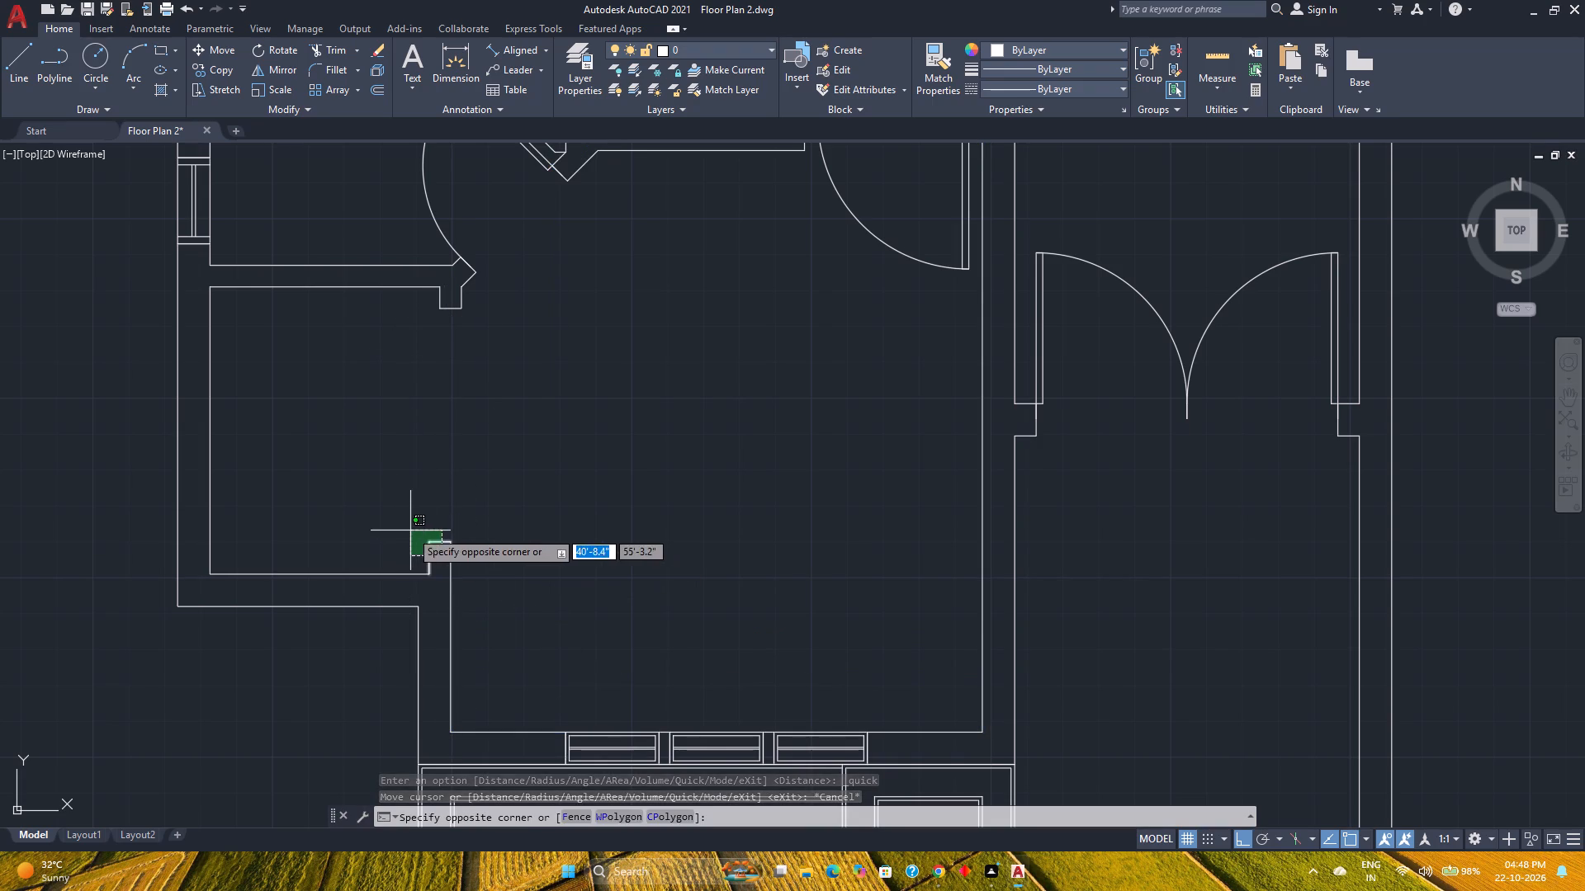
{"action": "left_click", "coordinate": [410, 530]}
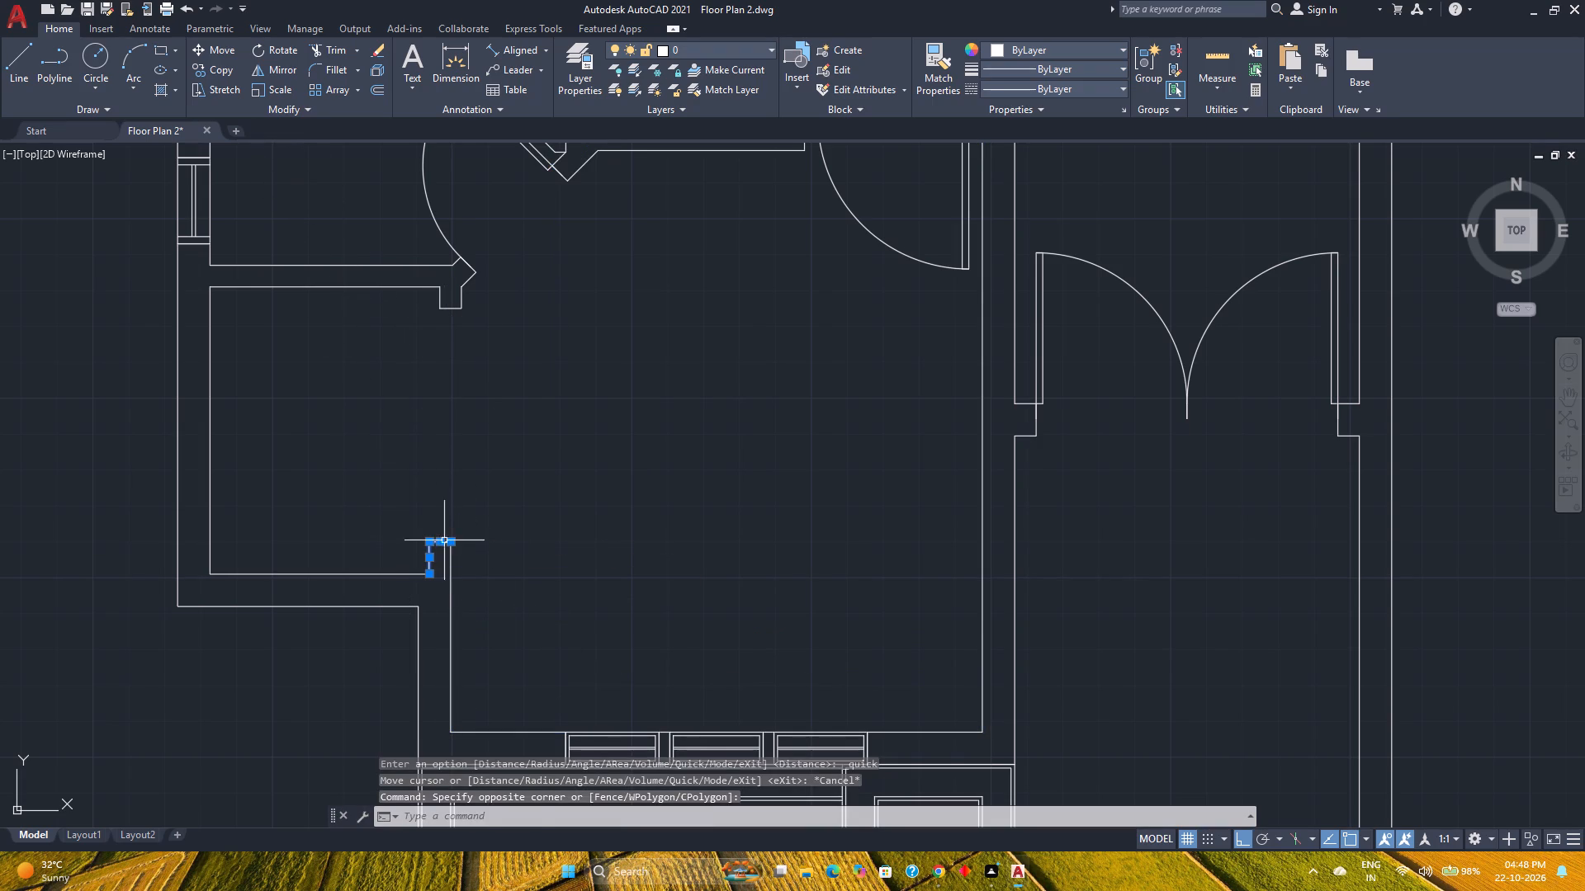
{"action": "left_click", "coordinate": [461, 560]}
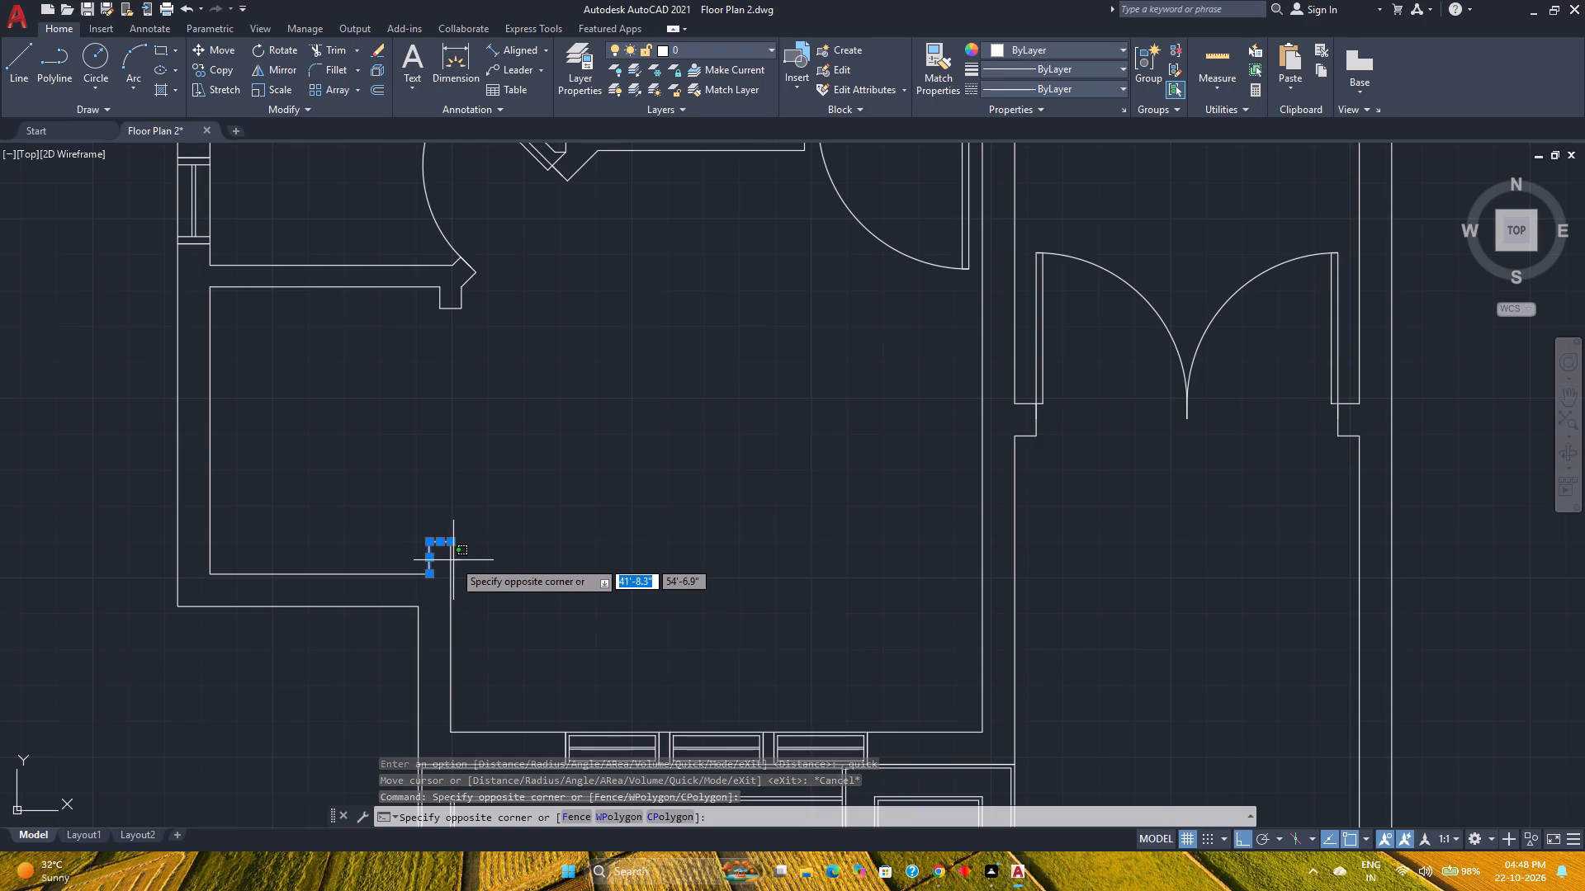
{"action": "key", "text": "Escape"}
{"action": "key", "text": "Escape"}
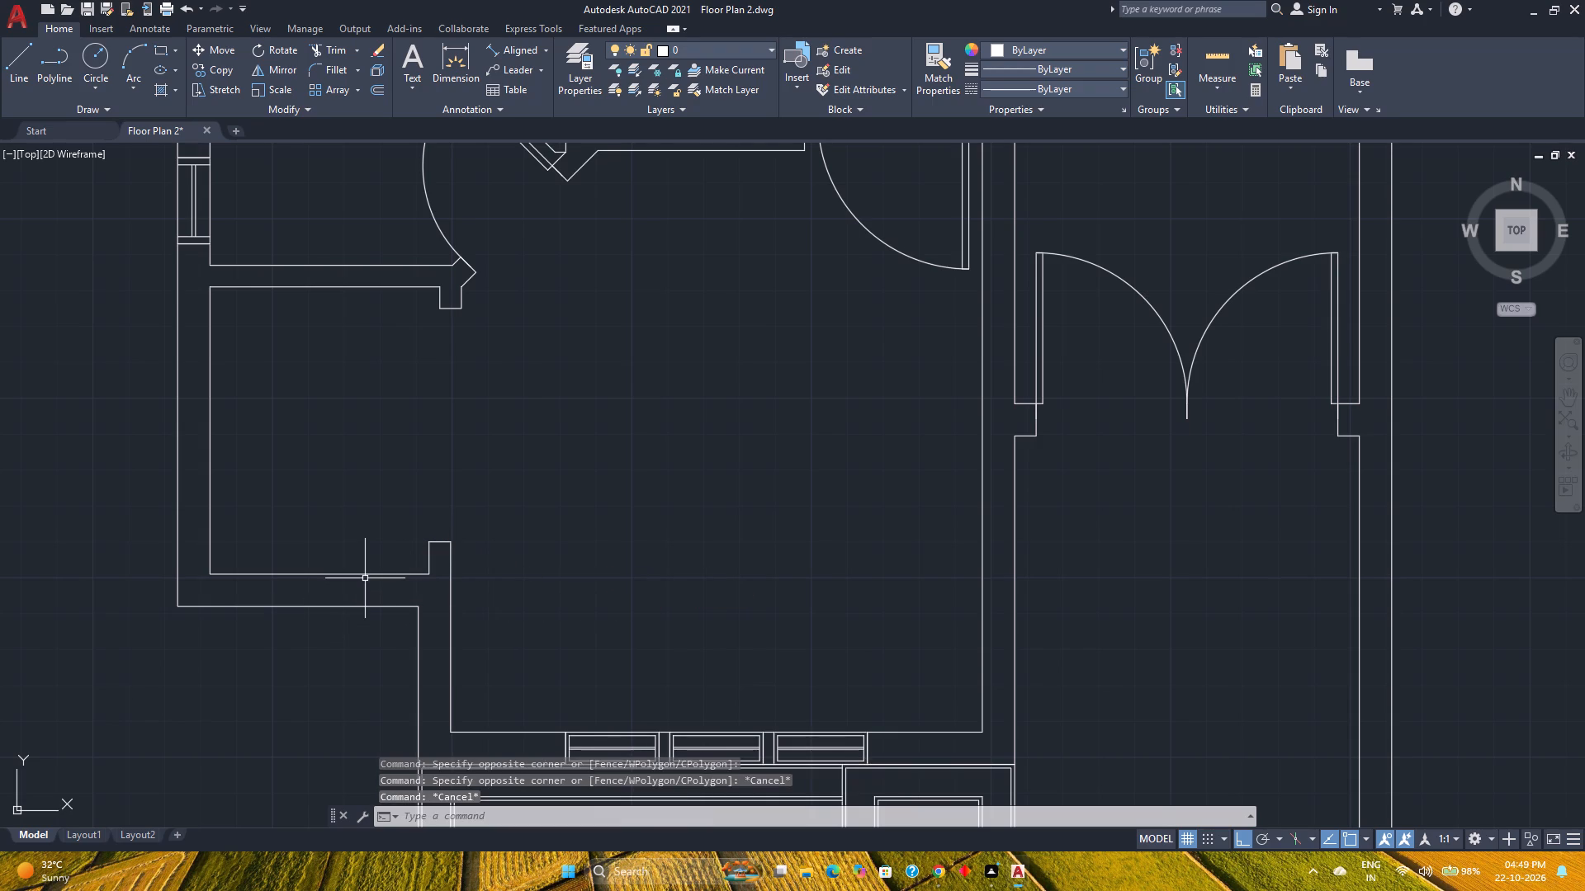
Stretch the alcove's lower inner wall line horizontally past the lower wall stub by about 1'-2".
{"action": "left_click", "coordinate": [368, 575]}
{"action": "left_click", "coordinate": [430, 576]}
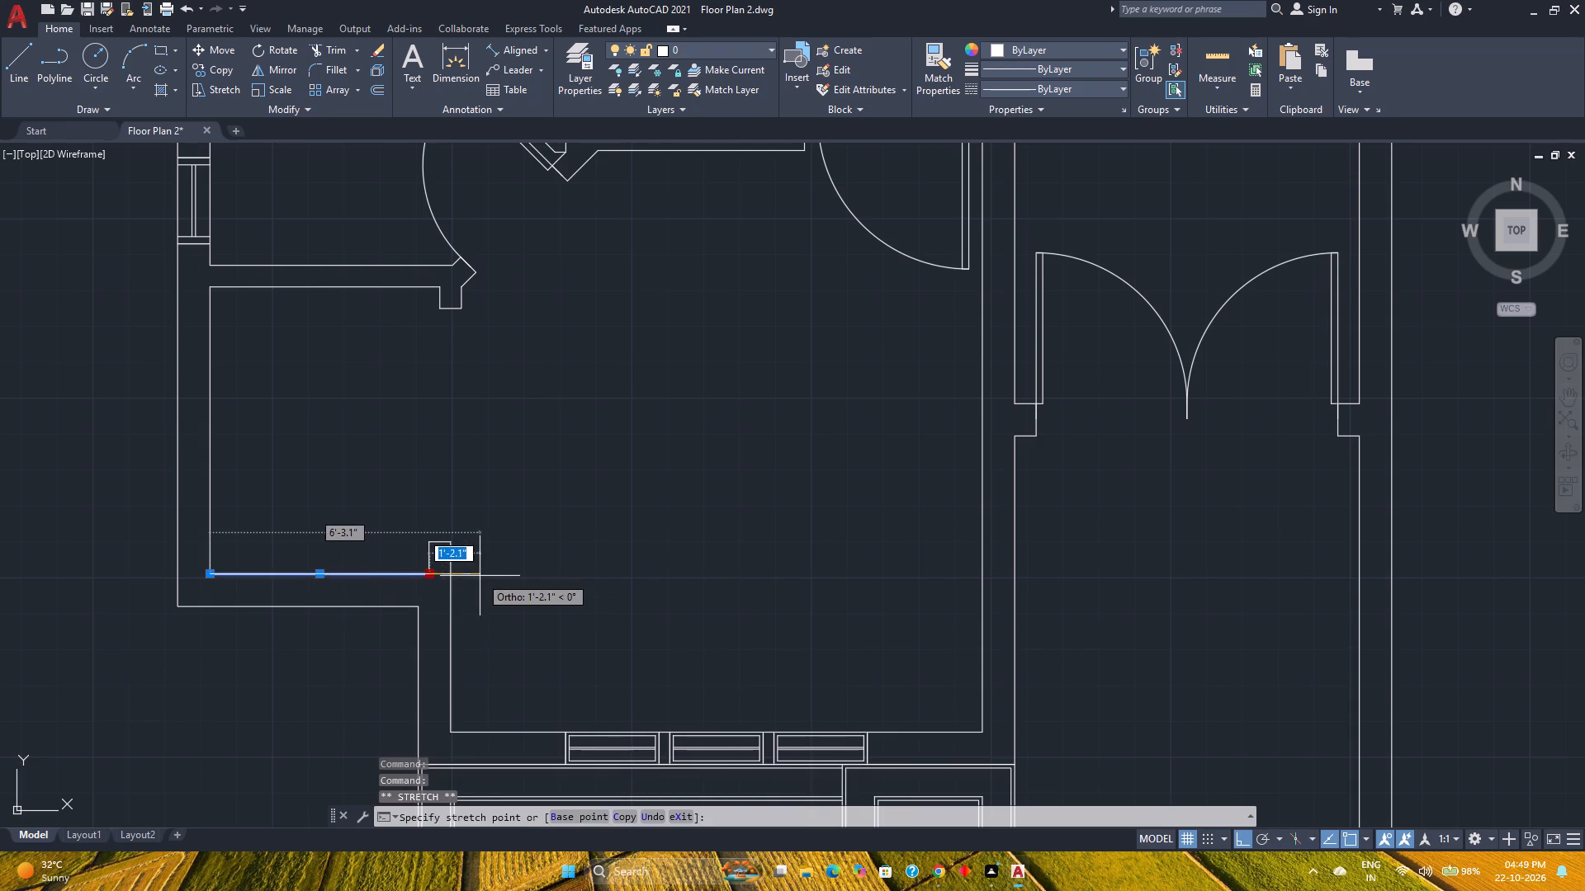
{"action": "left_click", "coordinate": [480, 576]}
{"action": "key", "text": "Escape"}
Extend both vertical edges of the alcove's upper wall stub down to the lengthened lower wall line.
{"action": "type", "text": "ex"}
{"action": "key", "text": "Return"}
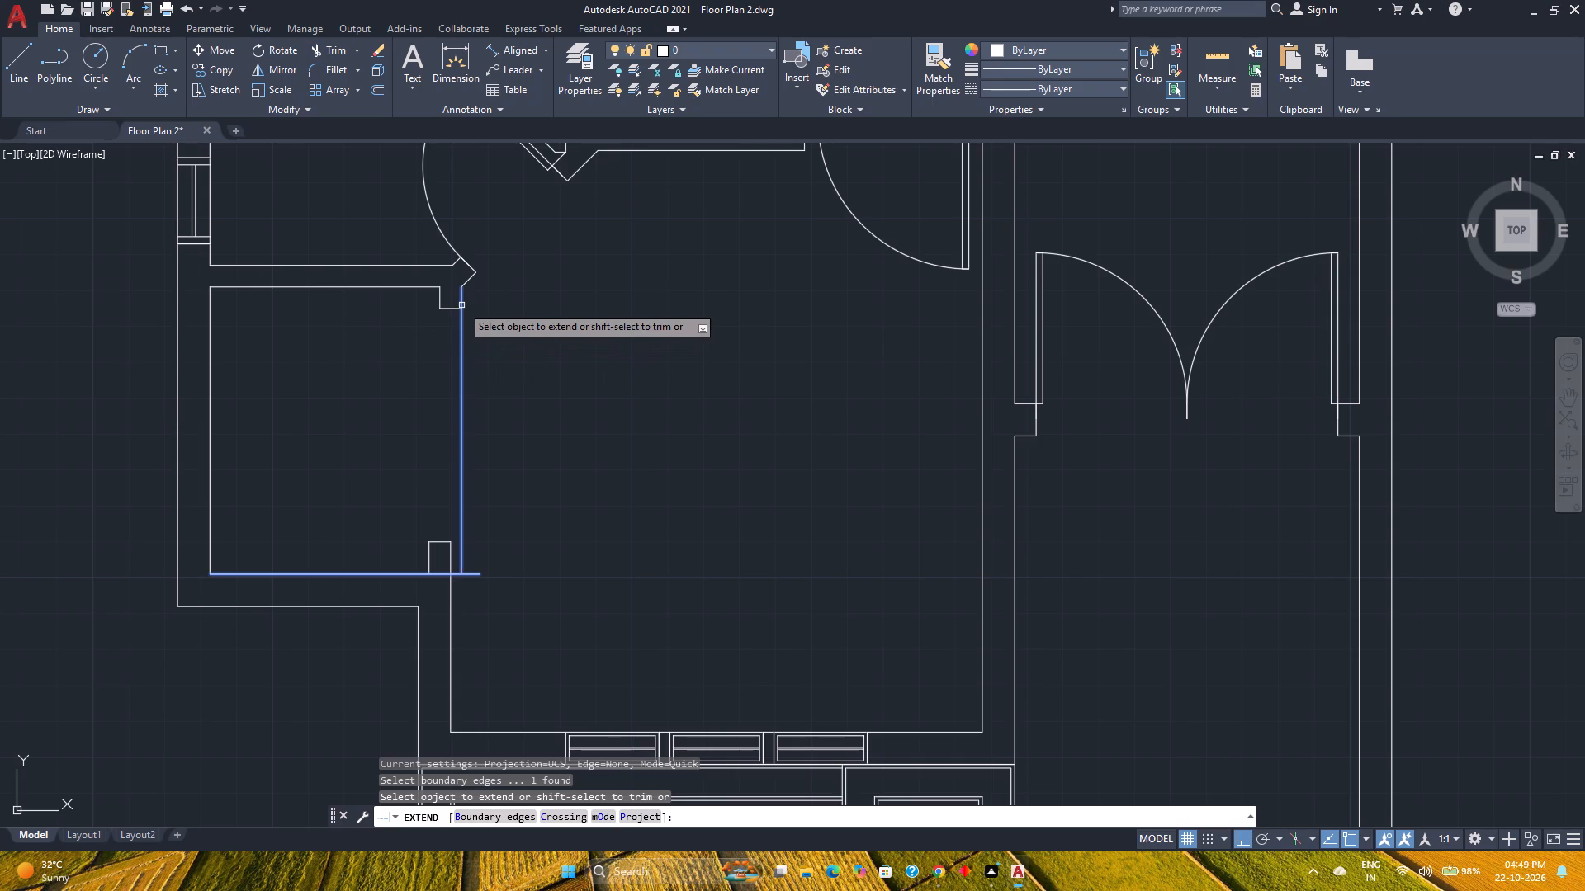
{"action": "left_click", "coordinate": [461, 304]}
{"action": "left_click", "coordinate": [438, 300]}
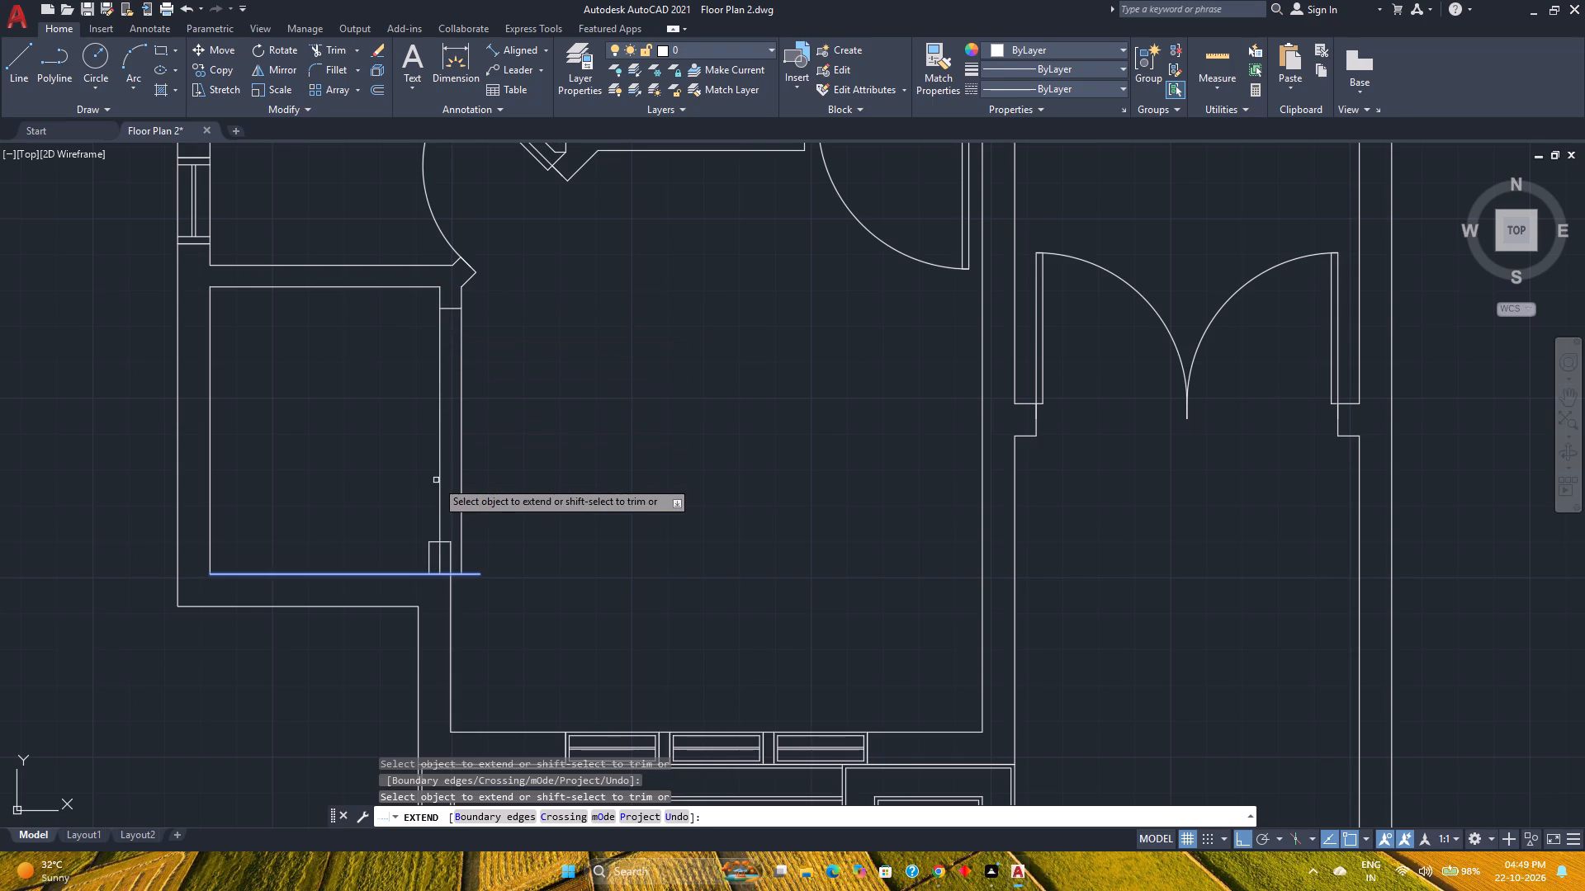
{"action": "key", "text": "Escape"}
Trim the extended inner stub line across the alcove opening, plus the lower stub's old side lines and protruding part of its end.
{"action": "type", "text": "tr"}
{"action": "key", "text": "Return"}
{"action": "scroll", "coordinate": [422, 545], "scroll_direction": "up", "scroll_amount": 3}
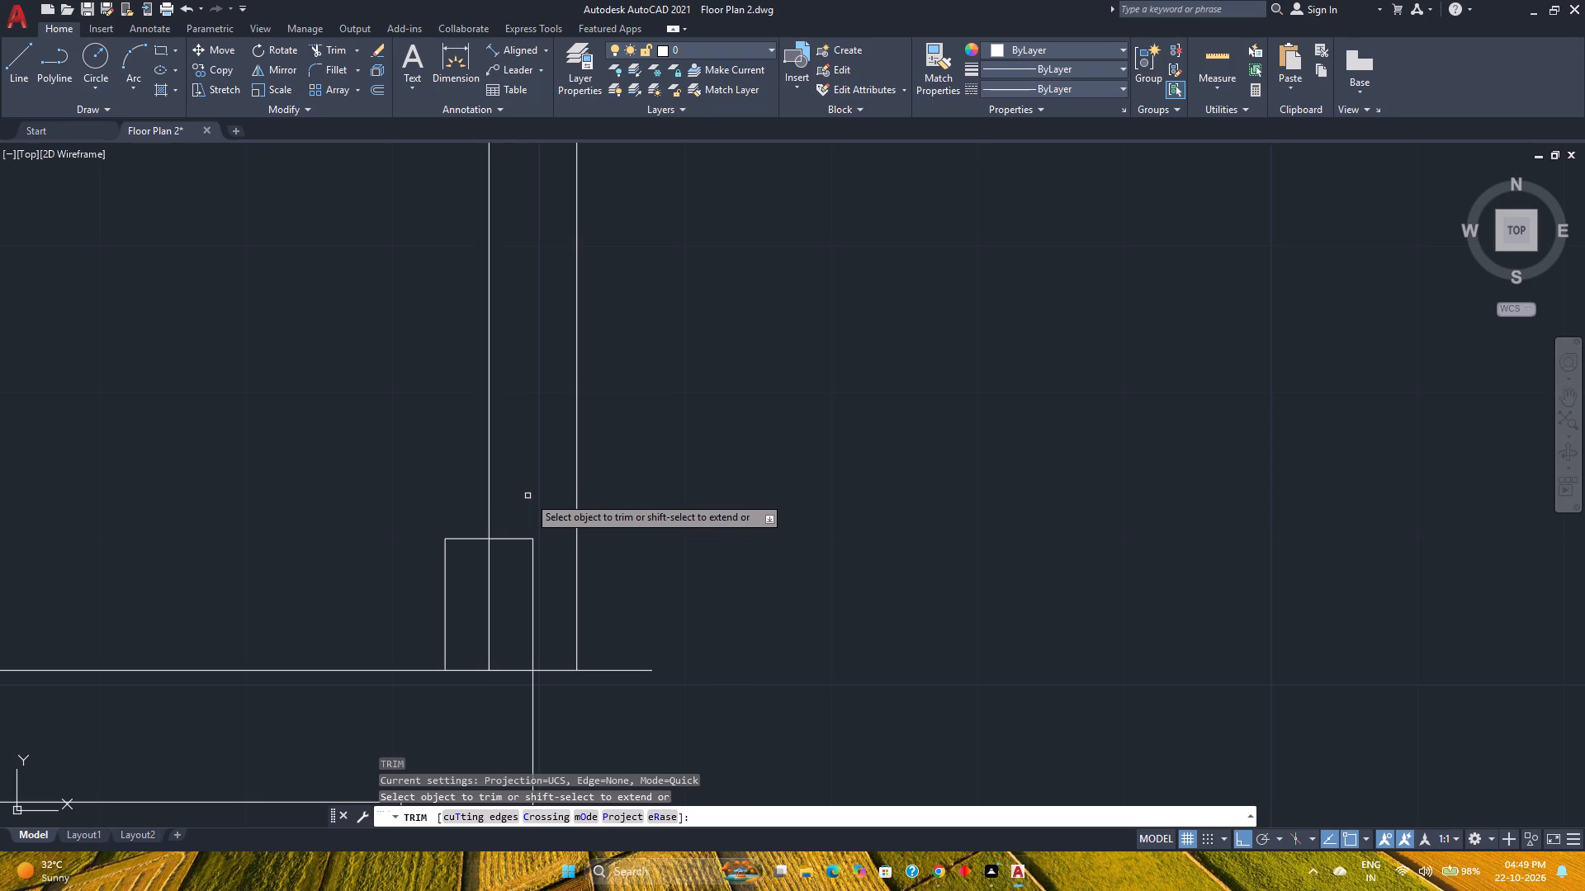
{"action": "left_click", "coordinate": [527, 495]}
{"action": "left_click", "coordinate": [442, 478]}
{"action": "left_click", "coordinate": [474, 520]}
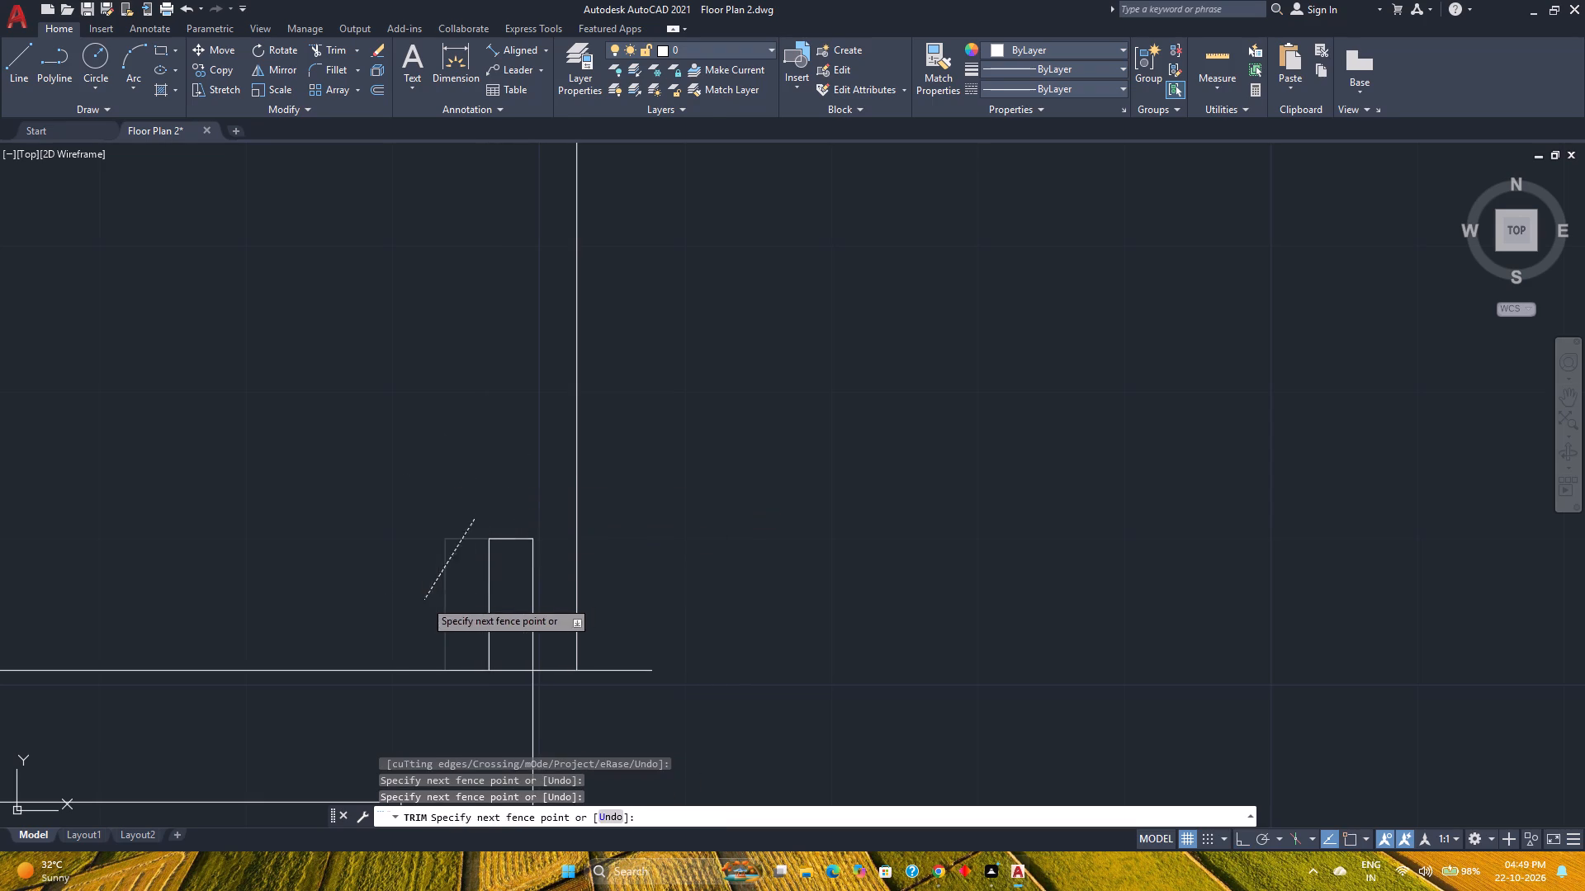
{"action": "left_click", "coordinate": [424, 600]}
{"action": "left_click", "coordinate": [533, 597]}
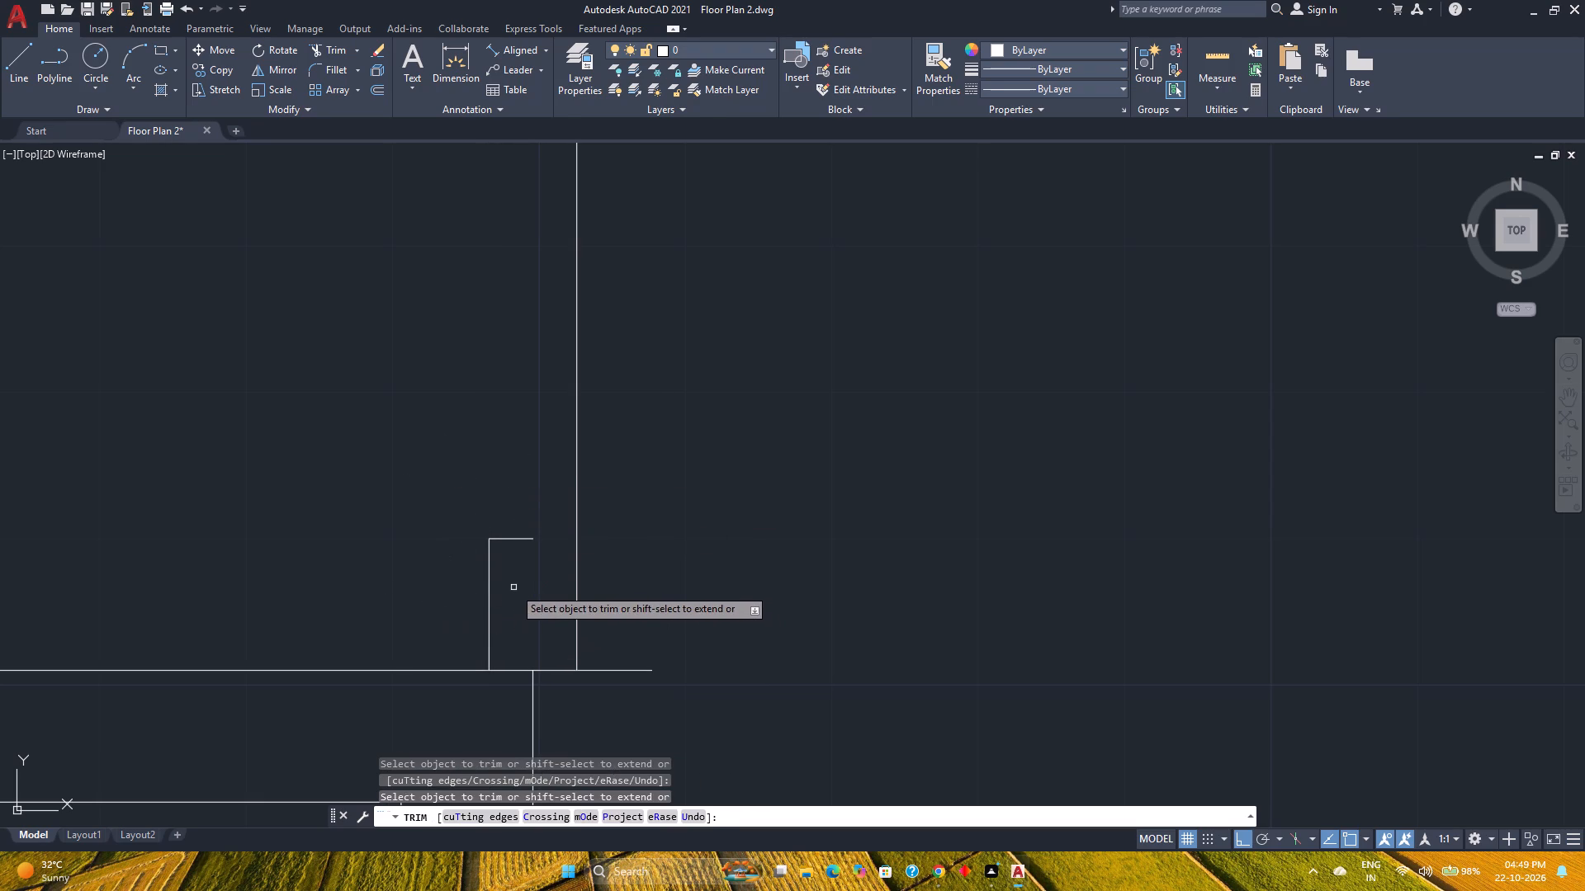
{"action": "key", "text": "Escape"}
{"action": "scroll", "coordinate": [513, 587], "scroll_direction": "down", "scroll_amount": 2}
{"action": "middle_click_drag", "start_coordinate": [513, 587], "coordinate": [513, 624]}
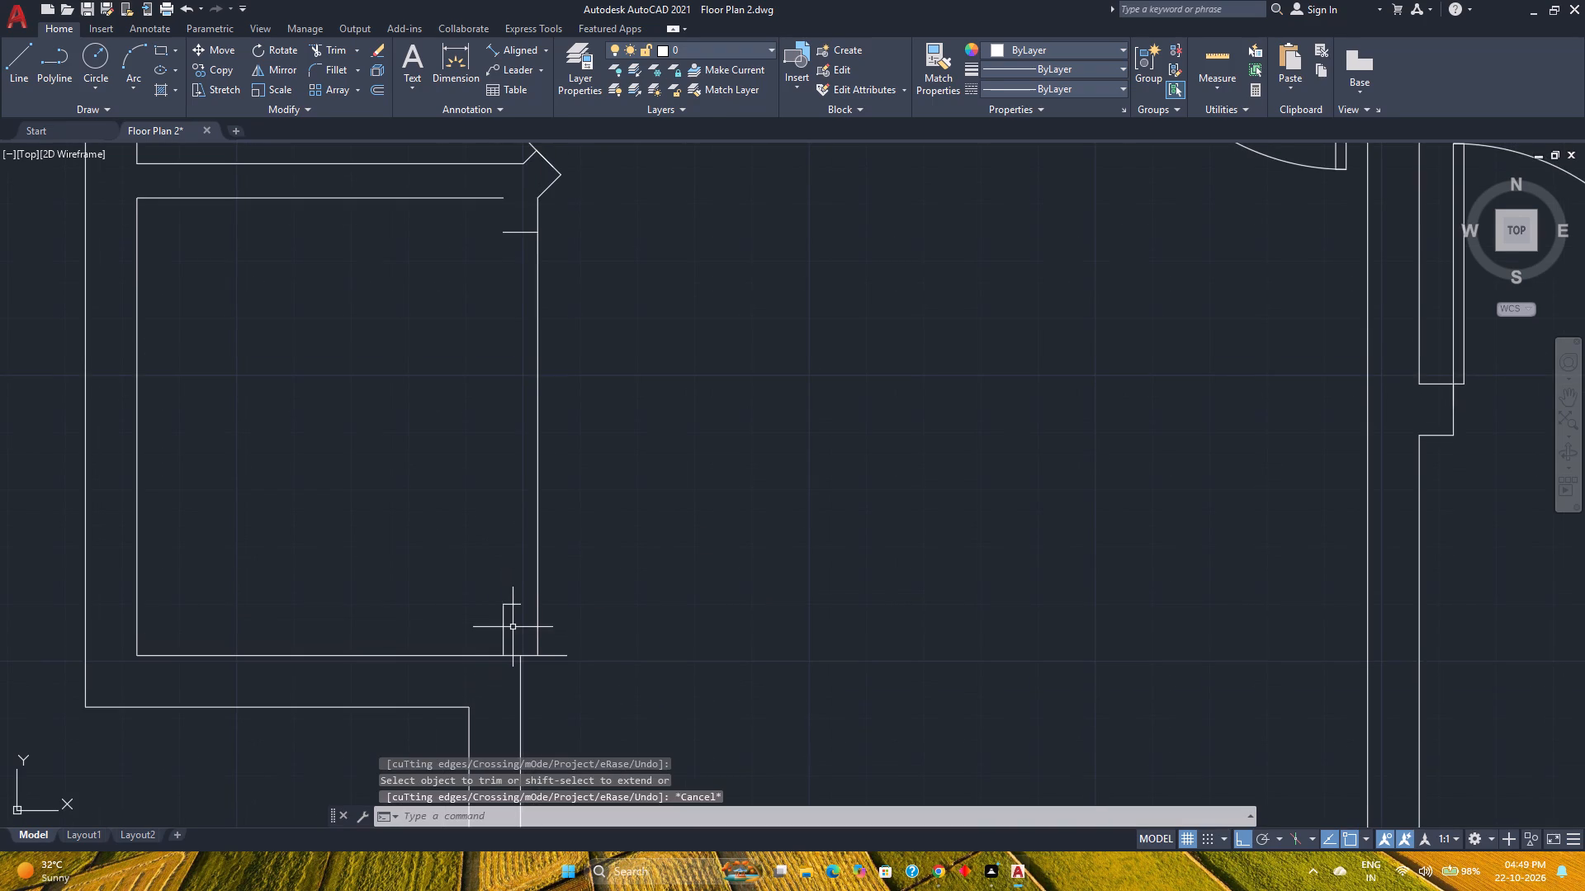
Undo the last trims made to the alcove's wall stub lines.
{"action": "key", "text": "ctrl+z"}
{"action": "key", "text": "ctrl+z"}
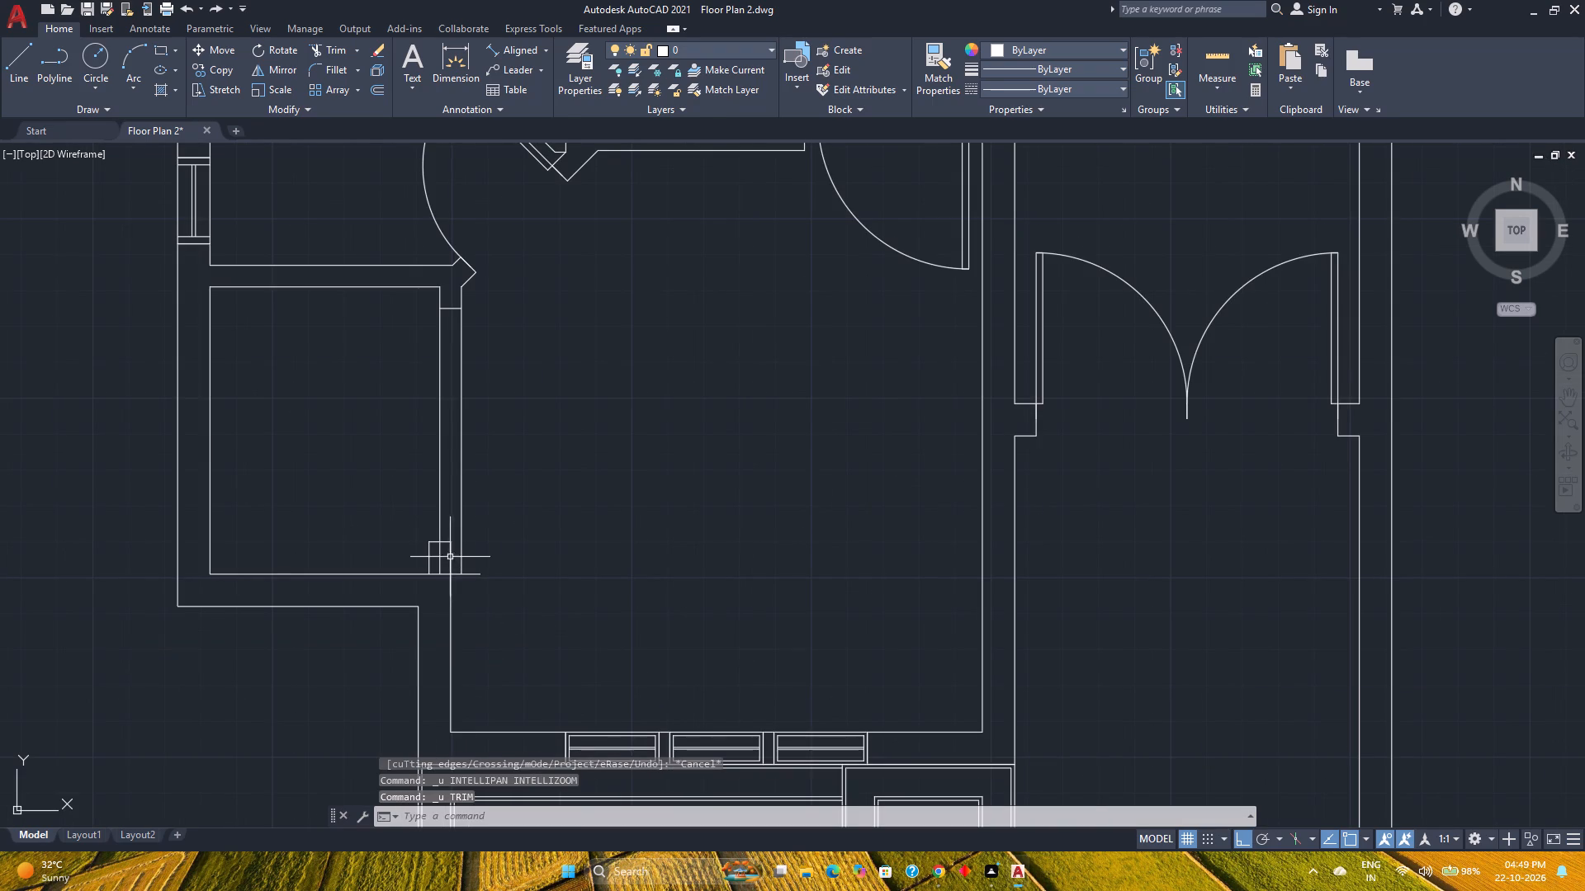
{"action": "scroll", "coordinate": [457, 549], "scroll_direction": "up", "scroll_amount": 2}
{"action": "middle_click_drag", "start_coordinate": [457, 549], "coordinate": [491, 608]}
{"action": "scroll", "coordinate": [491, 608], "scroll_direction": "down", "scroll_amount": 1}
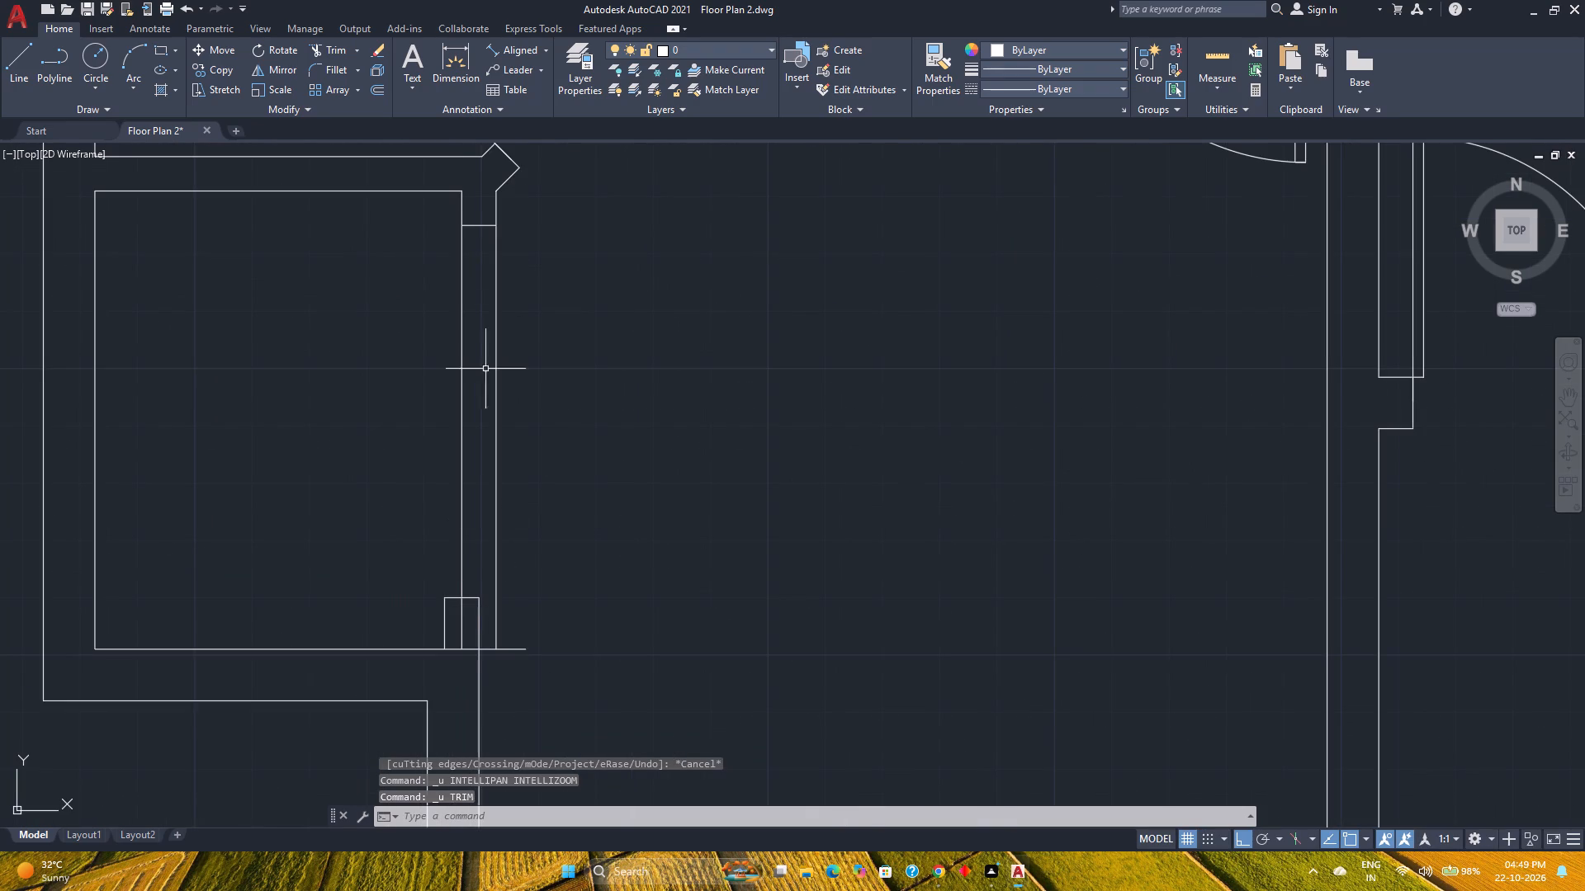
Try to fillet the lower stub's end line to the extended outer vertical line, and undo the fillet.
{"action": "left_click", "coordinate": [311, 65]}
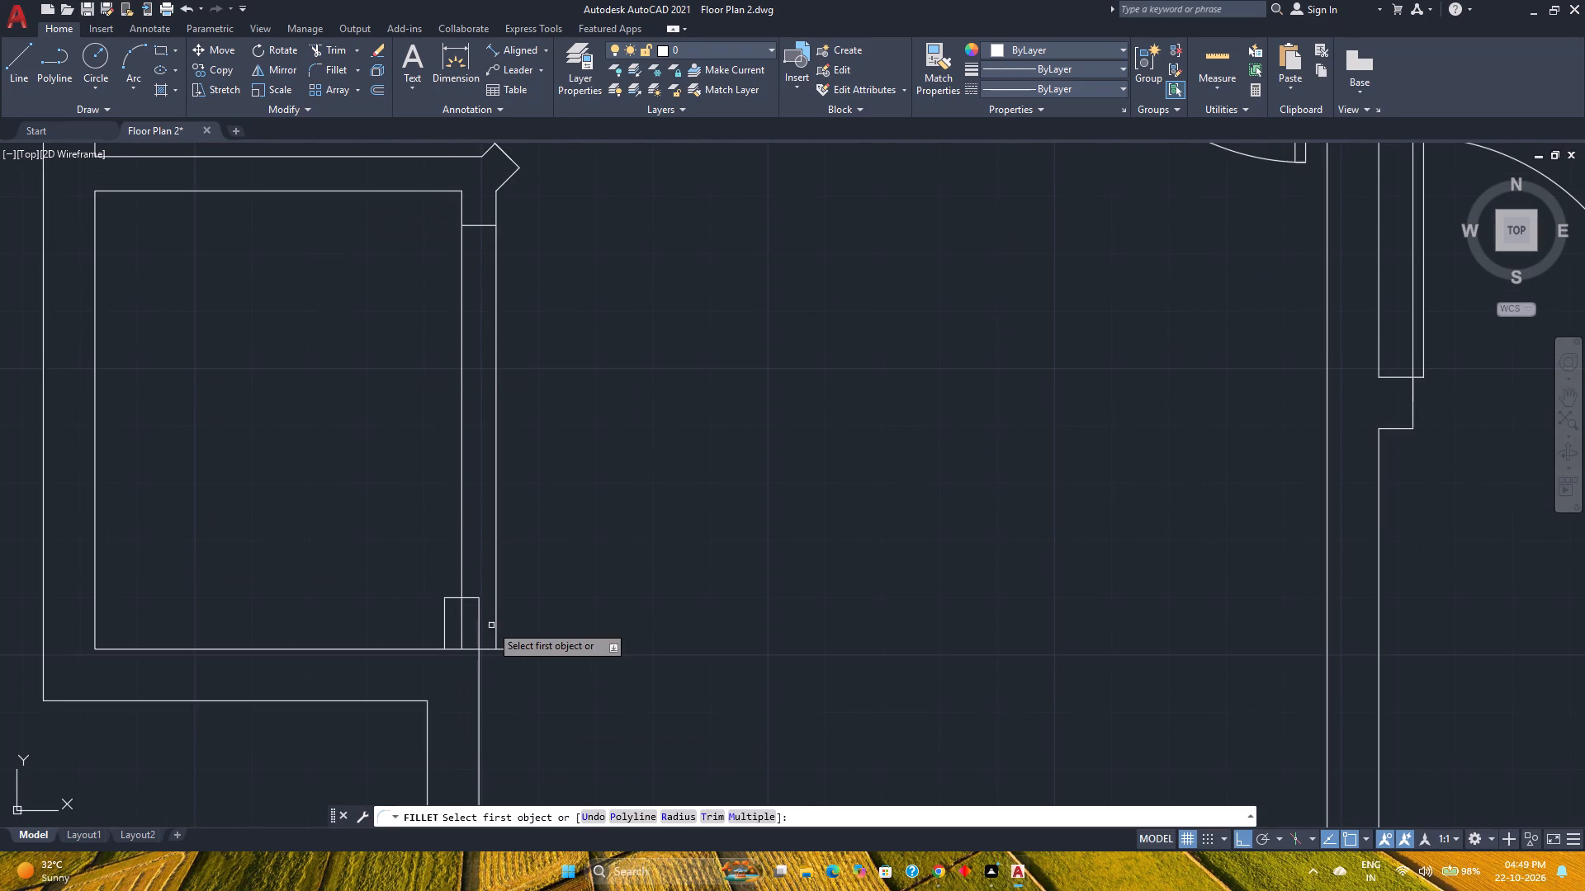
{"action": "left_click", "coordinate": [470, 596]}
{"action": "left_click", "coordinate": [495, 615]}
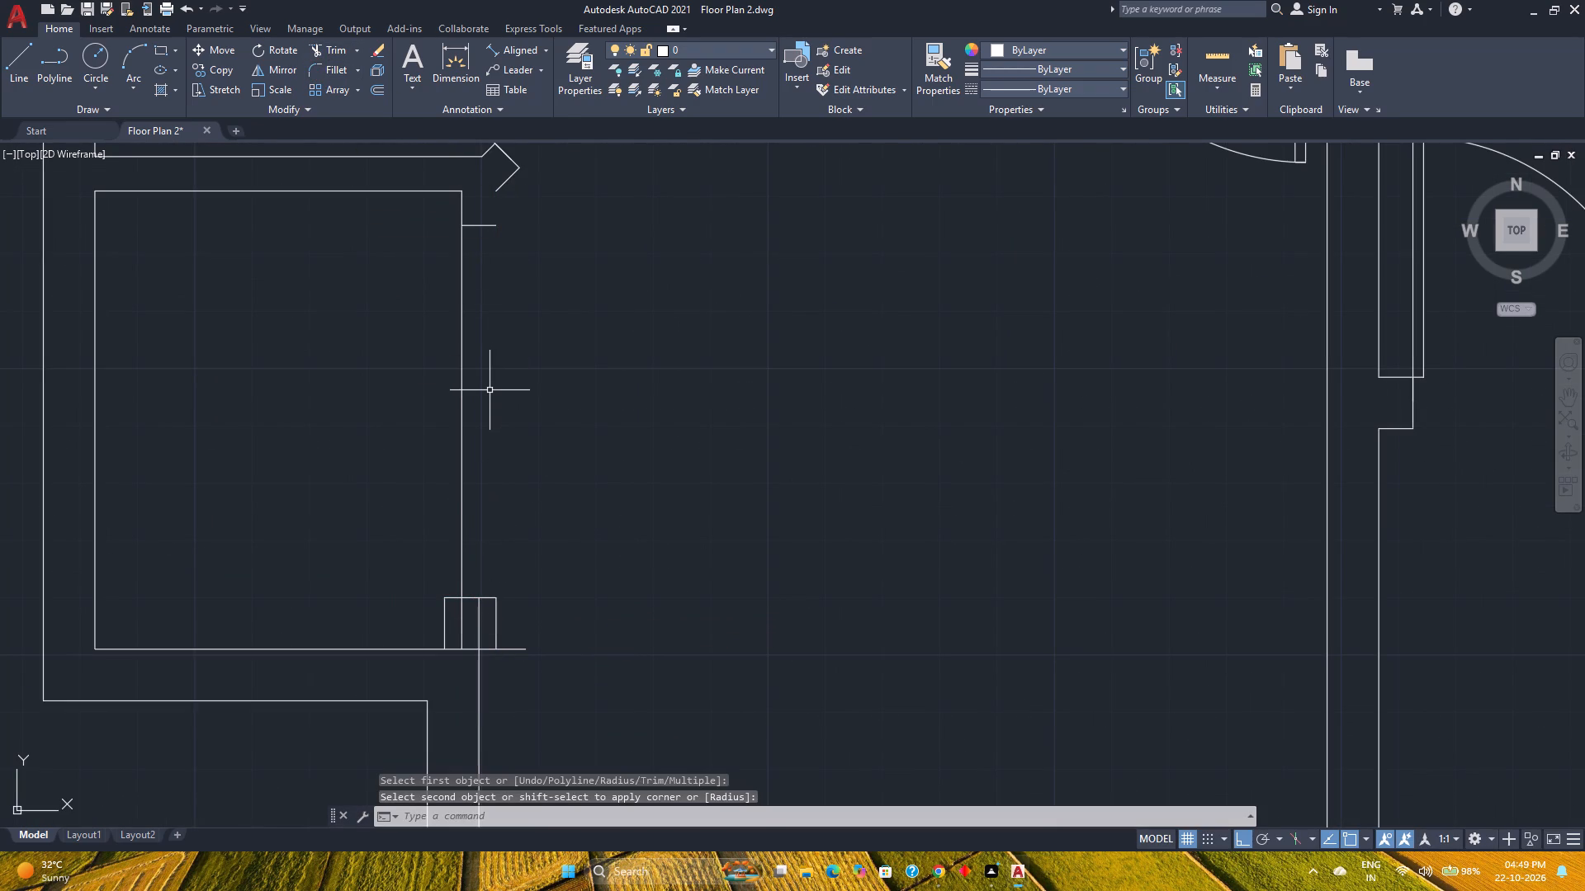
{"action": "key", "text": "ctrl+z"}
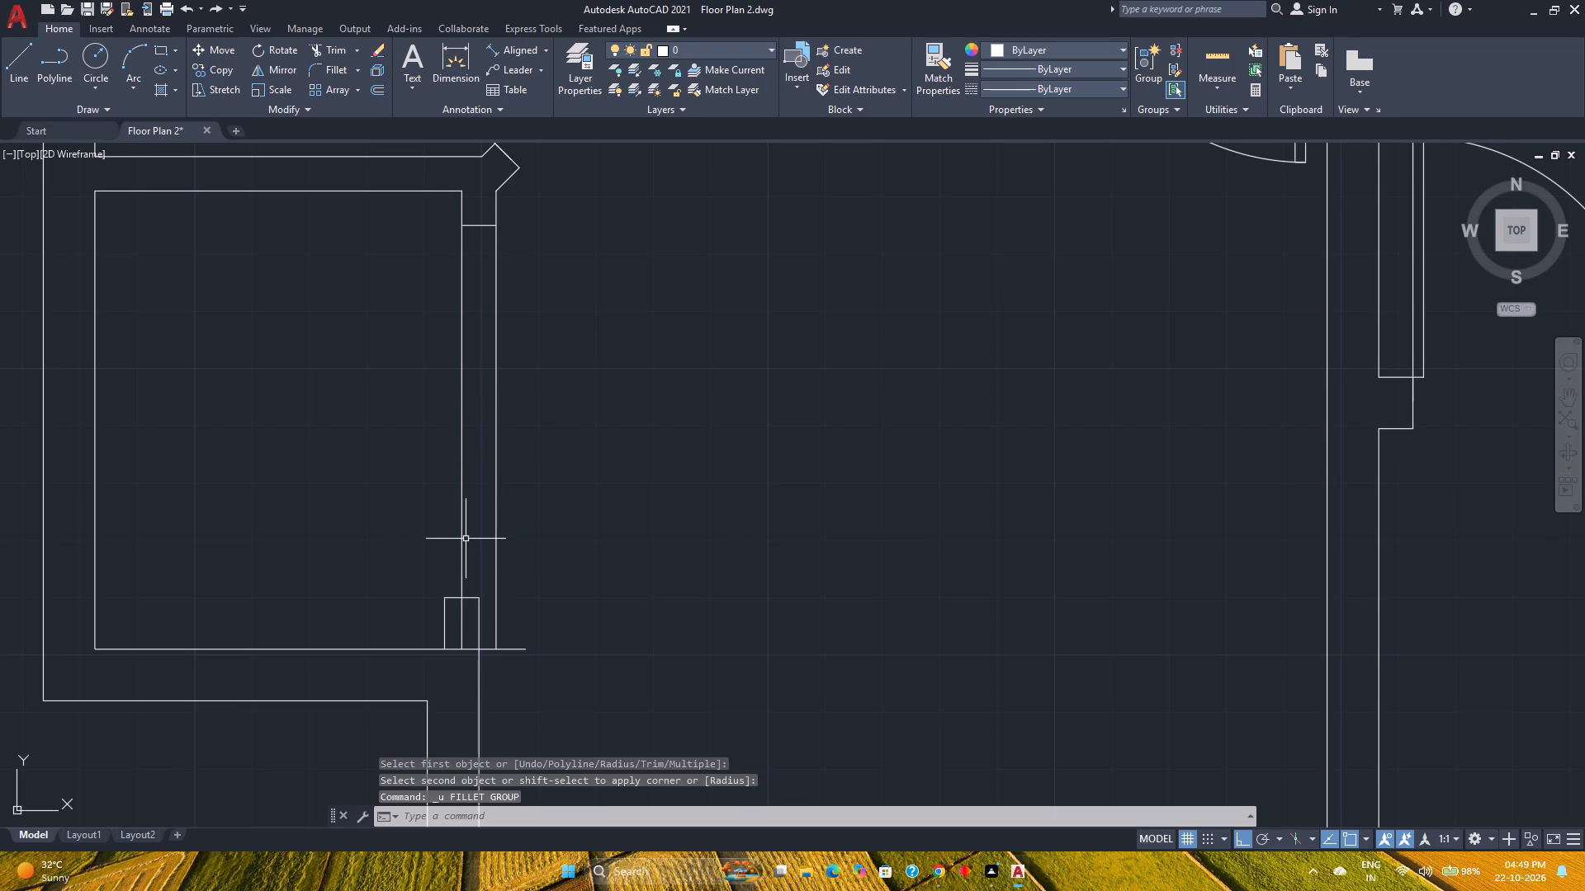
Trim the extended inner stub line across the alcove opening between the upper and lower stubs.
{"action": "type", "text": "tr"}
{"action": "key", "text": "Return"}
{"action": "left_click", "coordinate": [478, 524]}
{"action": "left_click", "coordinate": [456, 527]}
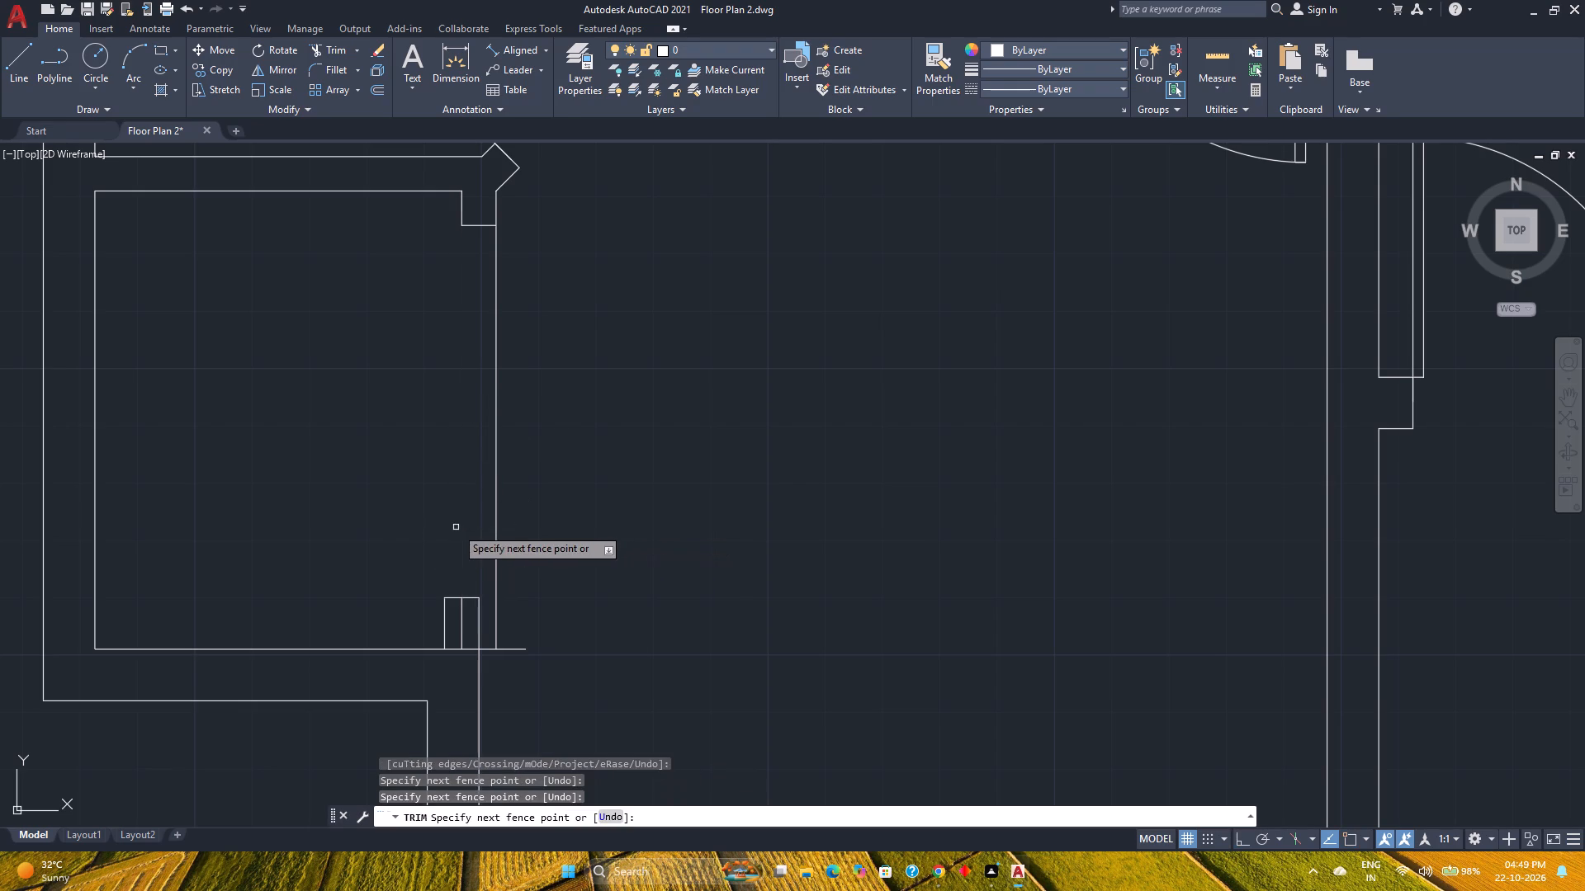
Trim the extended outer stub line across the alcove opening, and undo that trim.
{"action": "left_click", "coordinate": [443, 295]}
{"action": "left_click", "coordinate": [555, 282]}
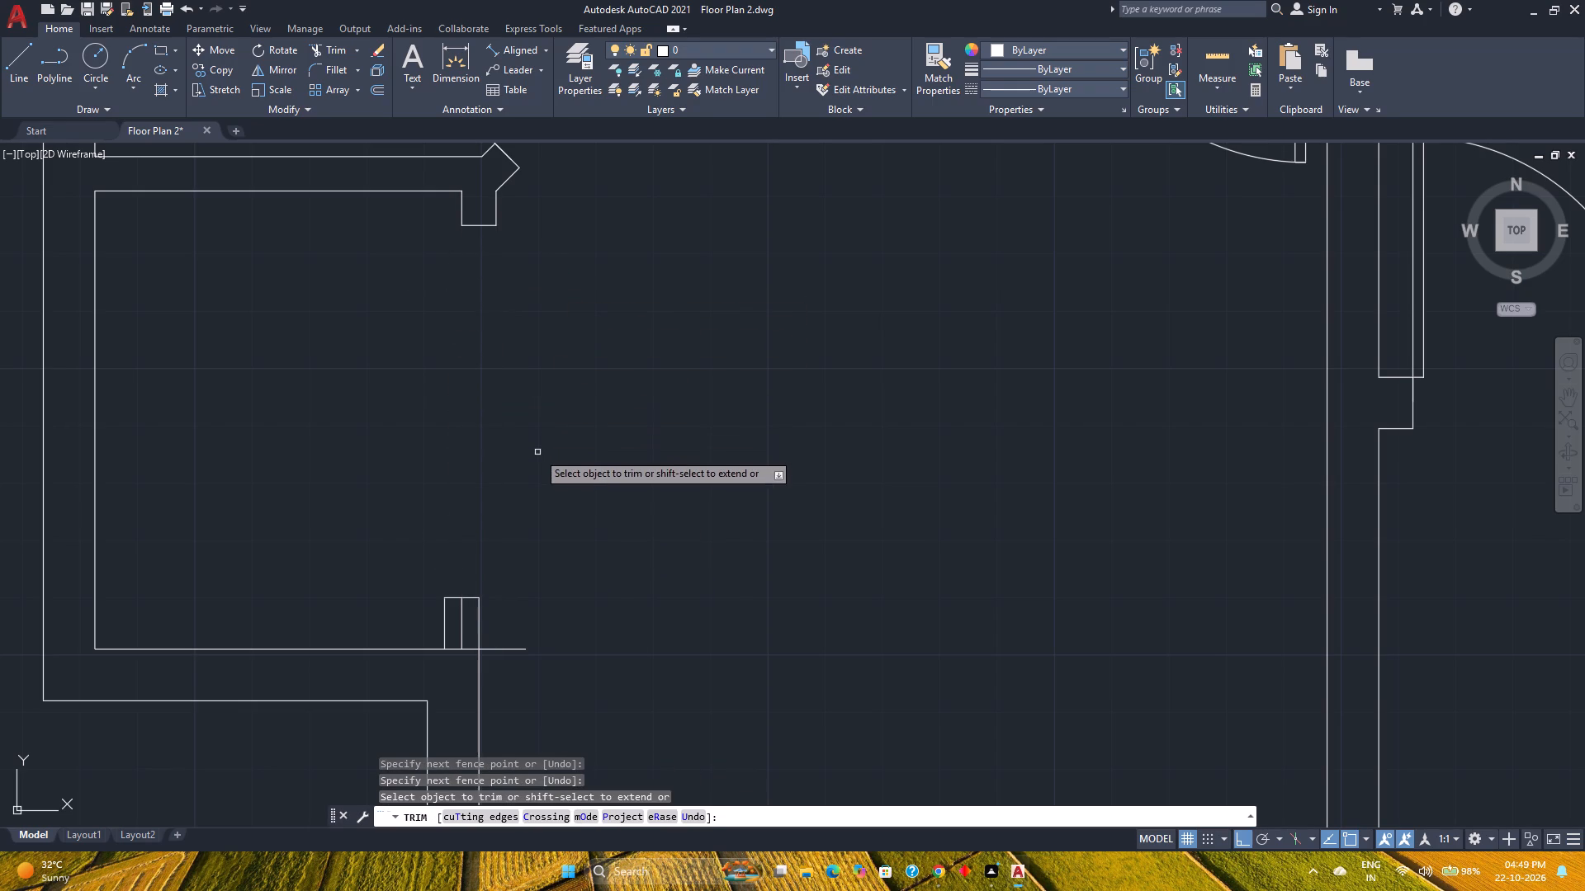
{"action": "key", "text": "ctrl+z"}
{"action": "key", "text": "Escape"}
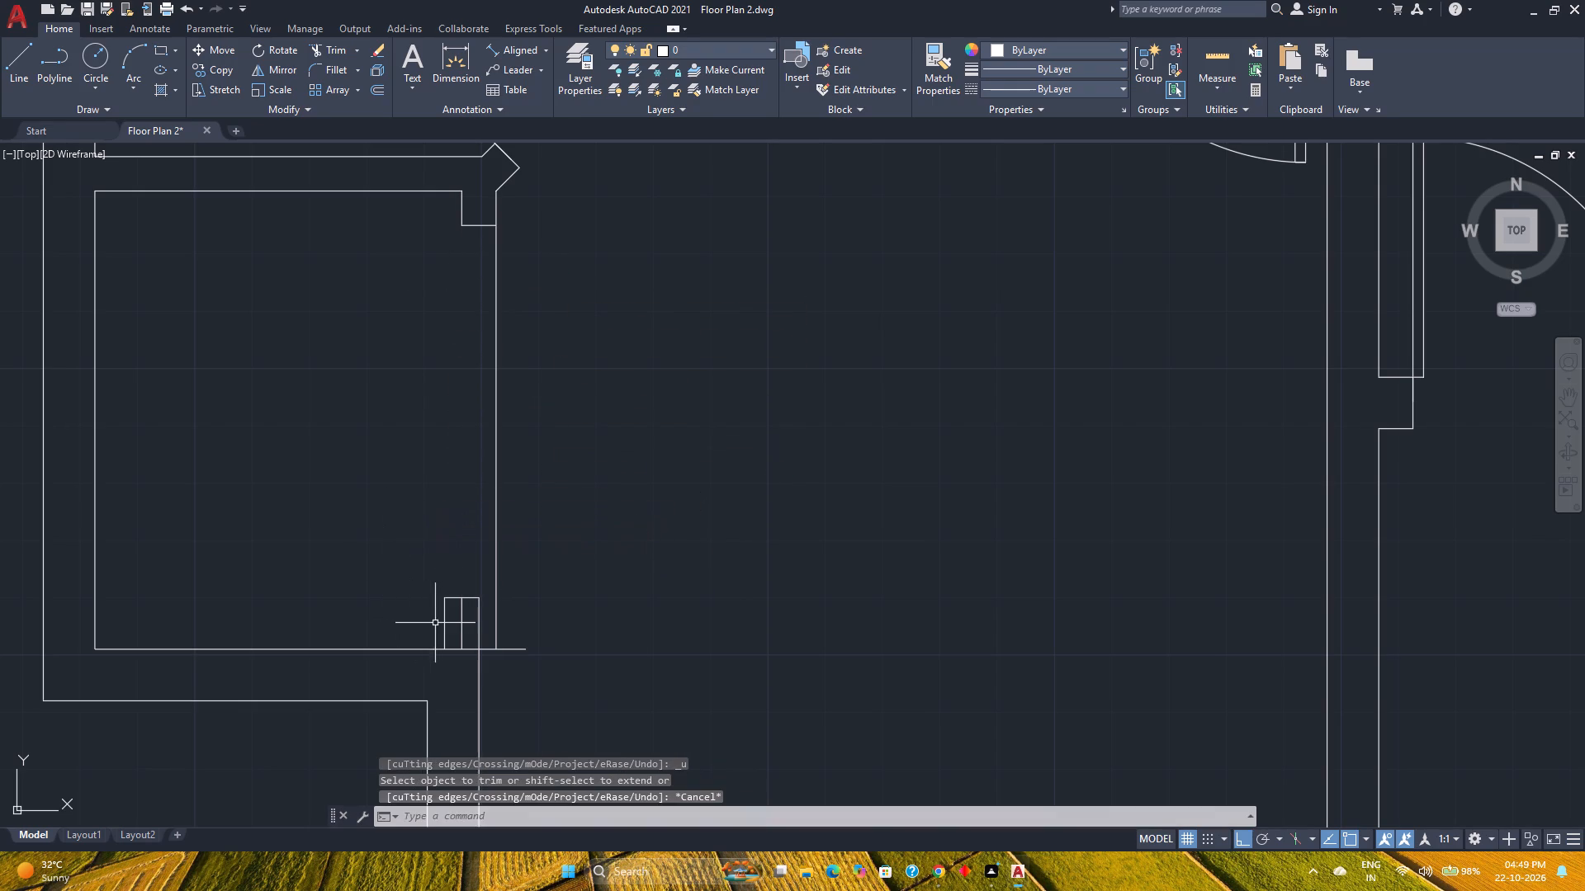
Trim the lower stub's old inner side and protruding end, and extend its end line to the outer vertical line.
{"action": "key", "text": "space"}
{"action": "scroll", "coordinate": [433, 619], "scroll_direction": "down", "scroll_amount": 1}
{"action": "scroll", "coordinate": [433, 619], "scroll_direction": "up", "scroll_amount": 3}
{"action": "left_click", "coordinate": [433, 619]}
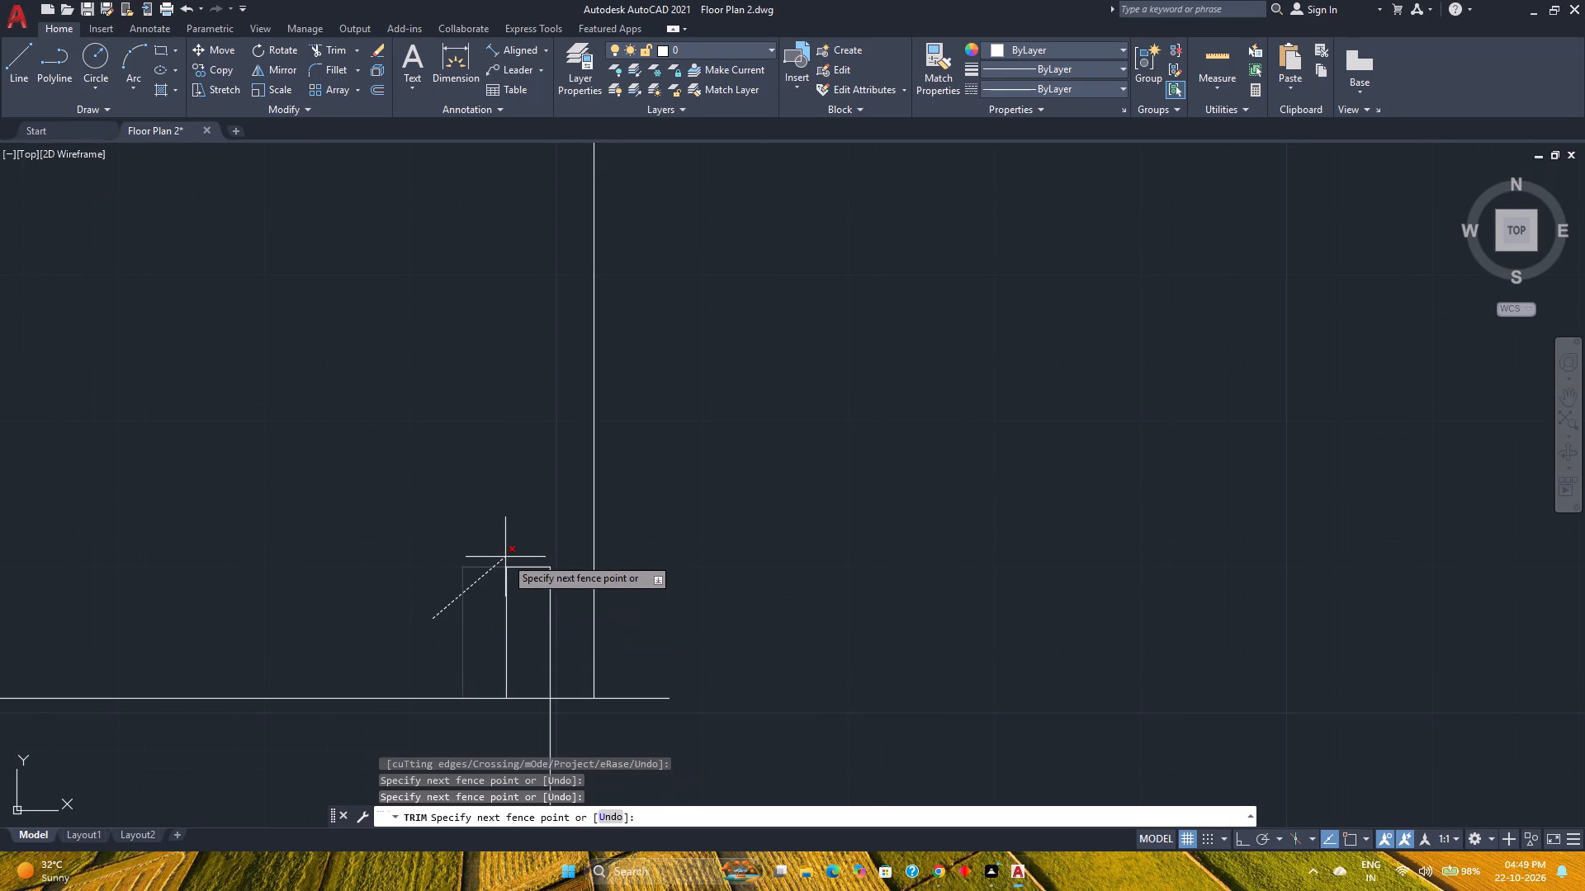
{"action": "left_click", "coordinate": [505, 557]}
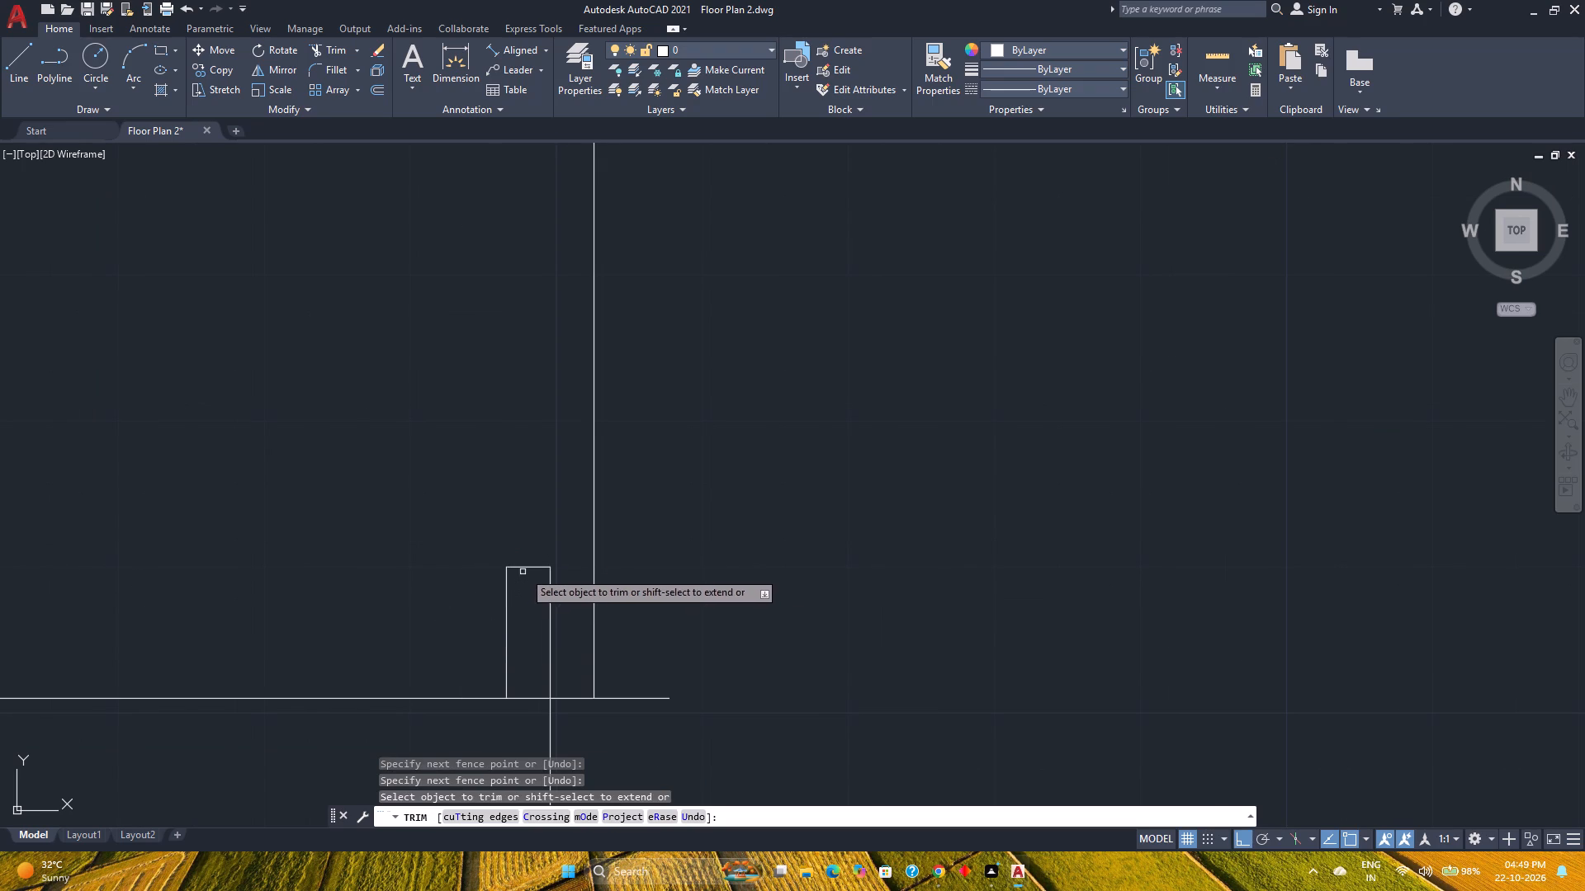
{"action": "left_click", "coordinate": [529, 565], "text": "shift"}
{"action": "scroll", "coordinate": [531, 604], "scroll_direction": "down", "scroll_amount": 2}
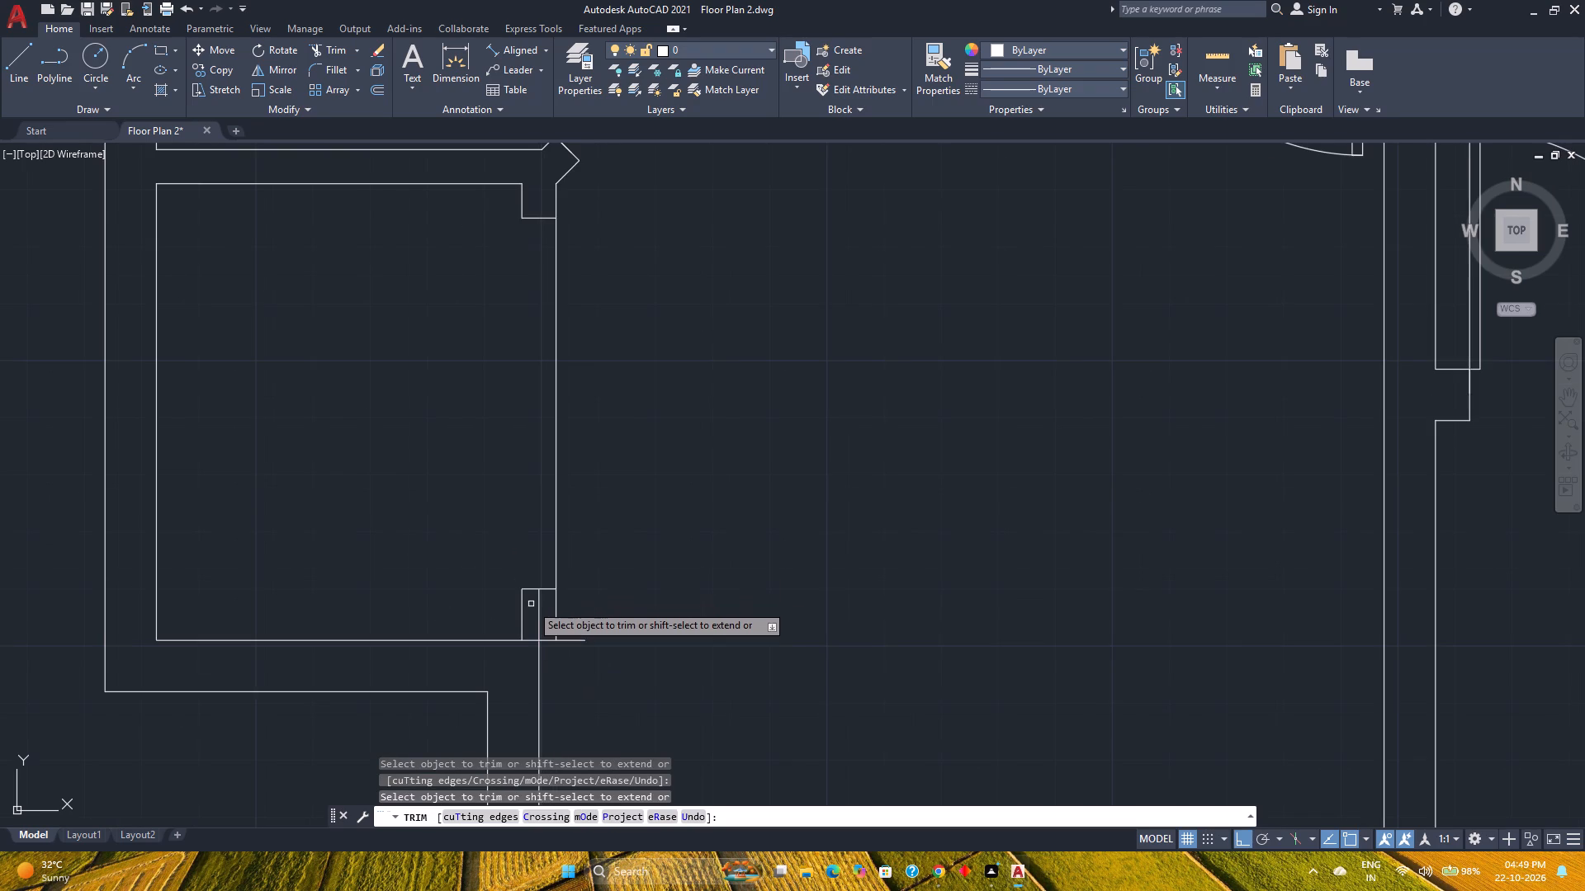
Trim the old wall line inside the lower stub, the base line within it, and the base line's overrun beyond the outer edge.
{"action": "left_click", "coordinate": [550, 613]}
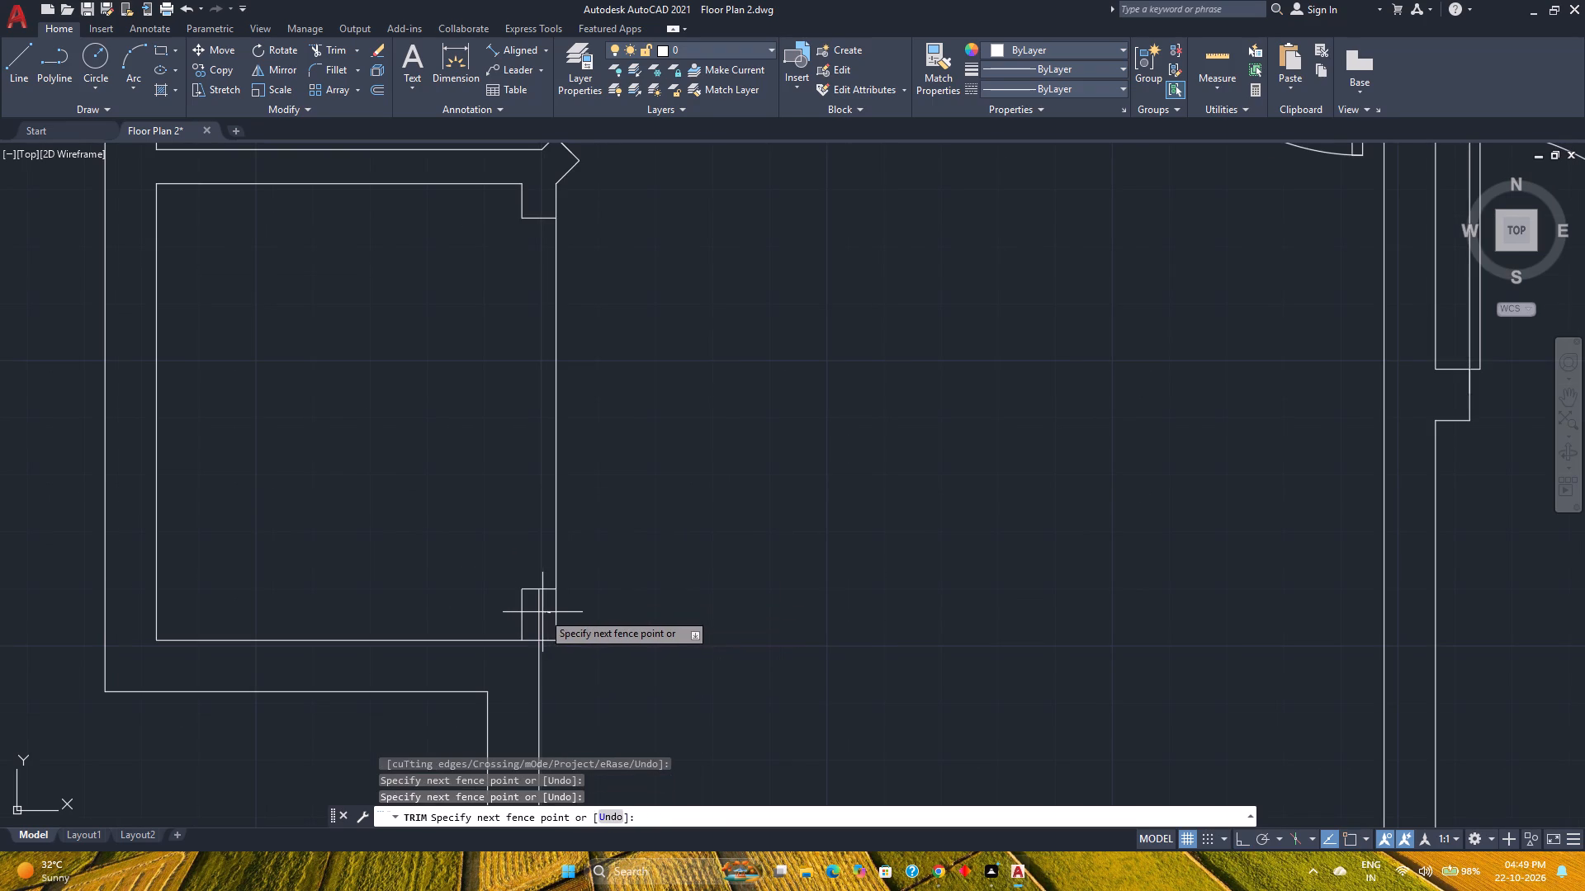
{"action": "left_click", "coordinate": [536, 613]}
{"action": "left_click", "coordinate": [566, 645]}
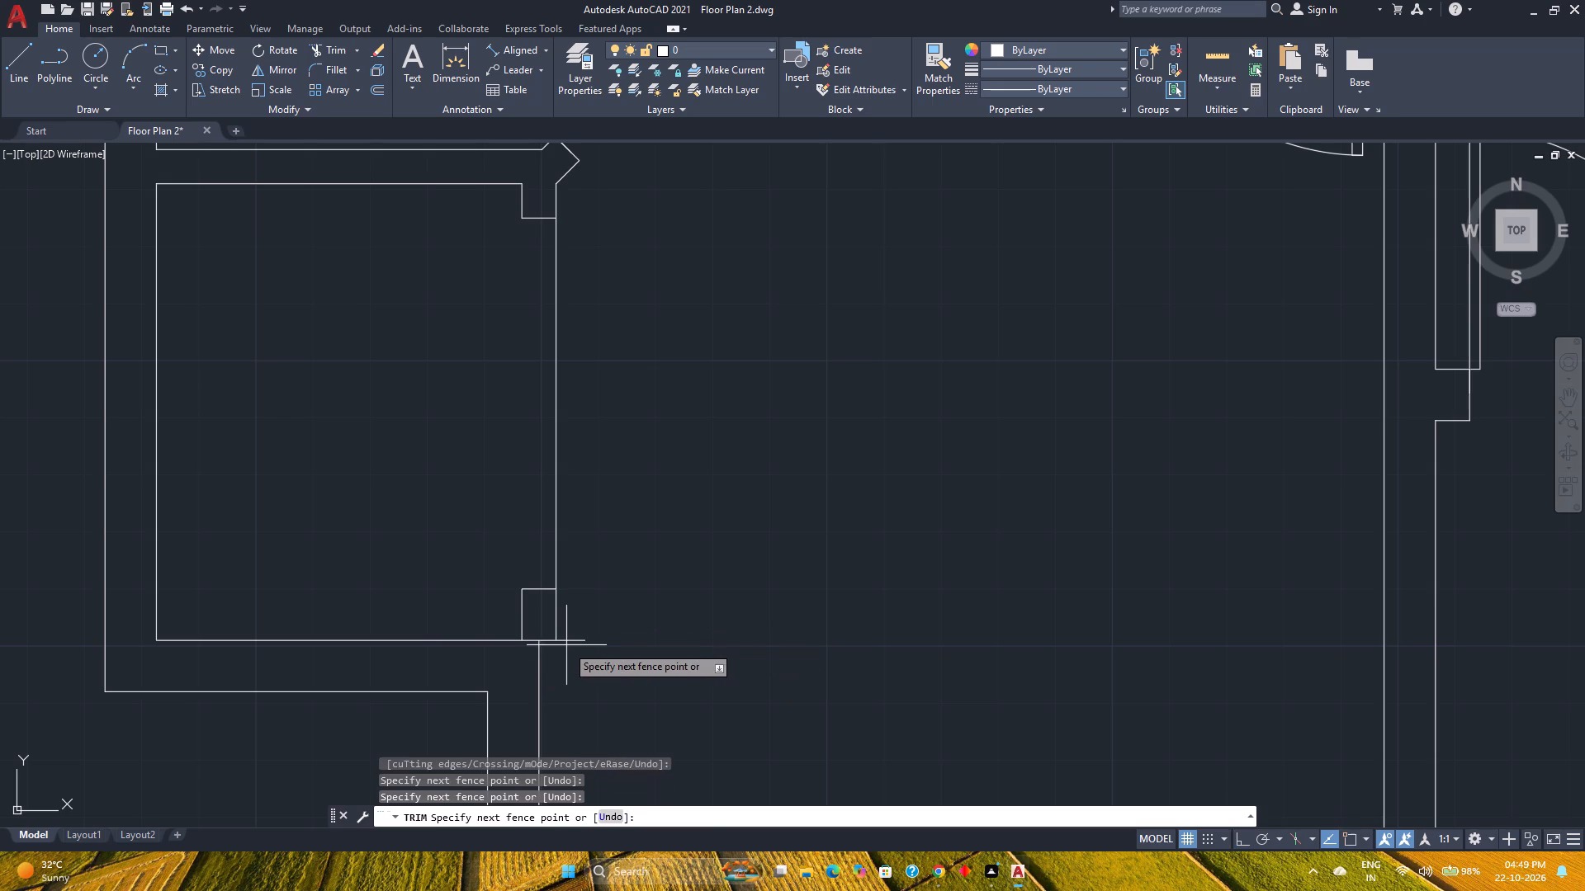
{"action": "left_click", "coordinate": [570, 624]}
{"action": "scroll", "coordinate": [518, 648], "scroll_direction": "up", "scroll_amount": 2}
{"action": "left_click", "coordinate": [541, 655]}
{"action": "left_click", "coordinate": [545, 616]}
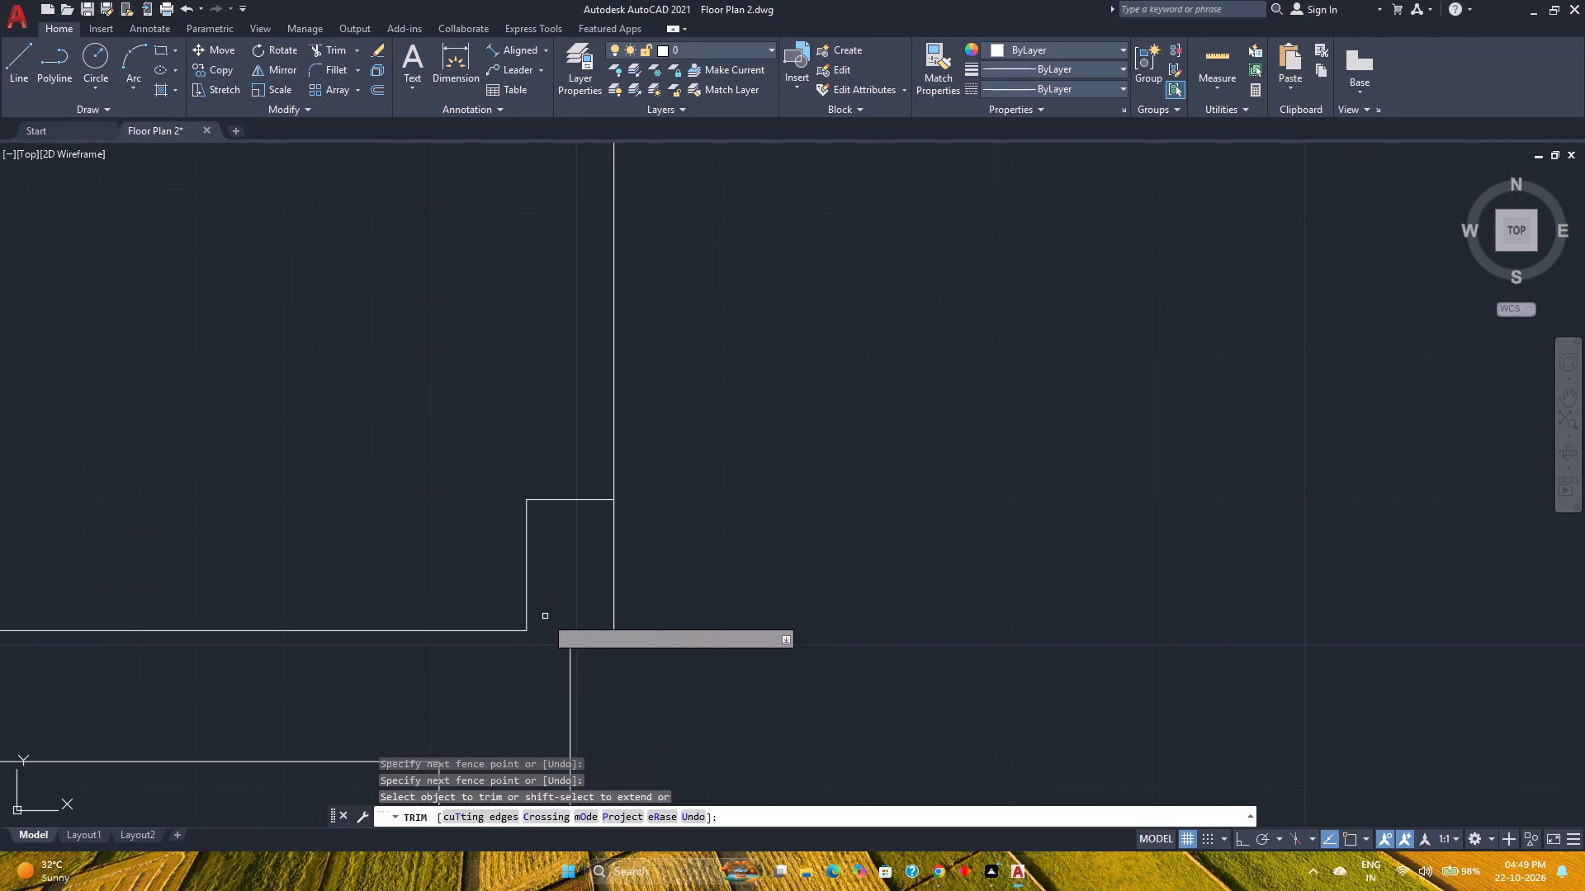
{"action": "scroll", "coordinate": [540, 646], "scroll_direction": "down", "scroll_amount": 4}
{"action": "middle_click_drag", "start_coordinate": [573, 665], "coordinate": [566, 624]}
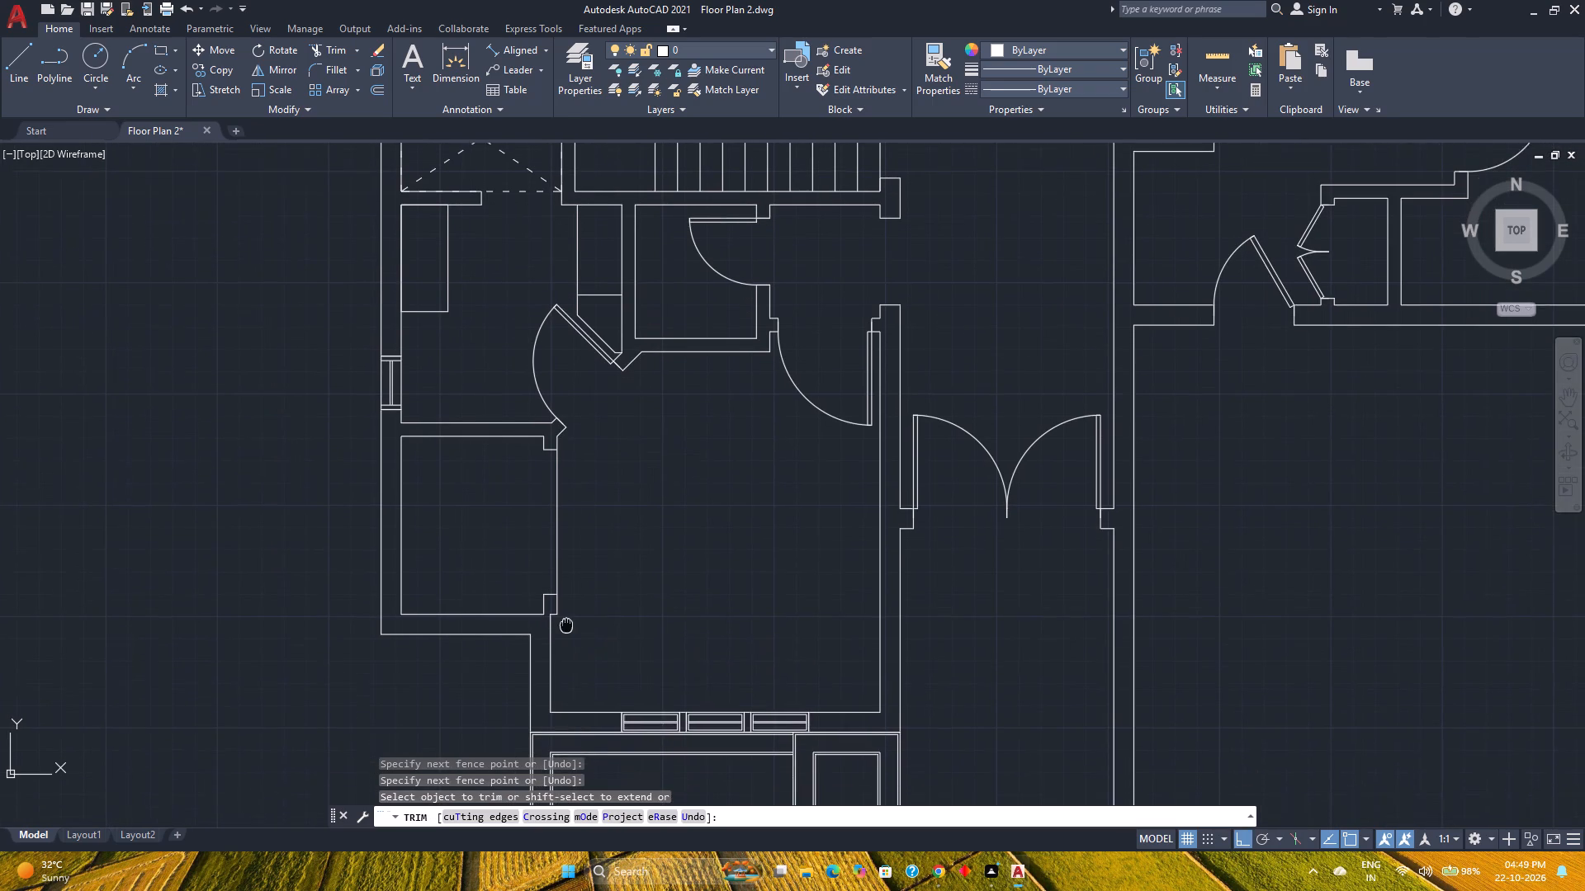
{"action": "middle_click_drag", "start_coordinate": [566, 624], "coordinate": [566, 622]}
{"action": "key", "text": "Escape"}
Trim the extended outer vertical line across the alcove opening between the upper and lower stubs.
{"action": "scroll", "coordinate": [541, 599], "scroll_direction": "up", "scroll_amount": 3}
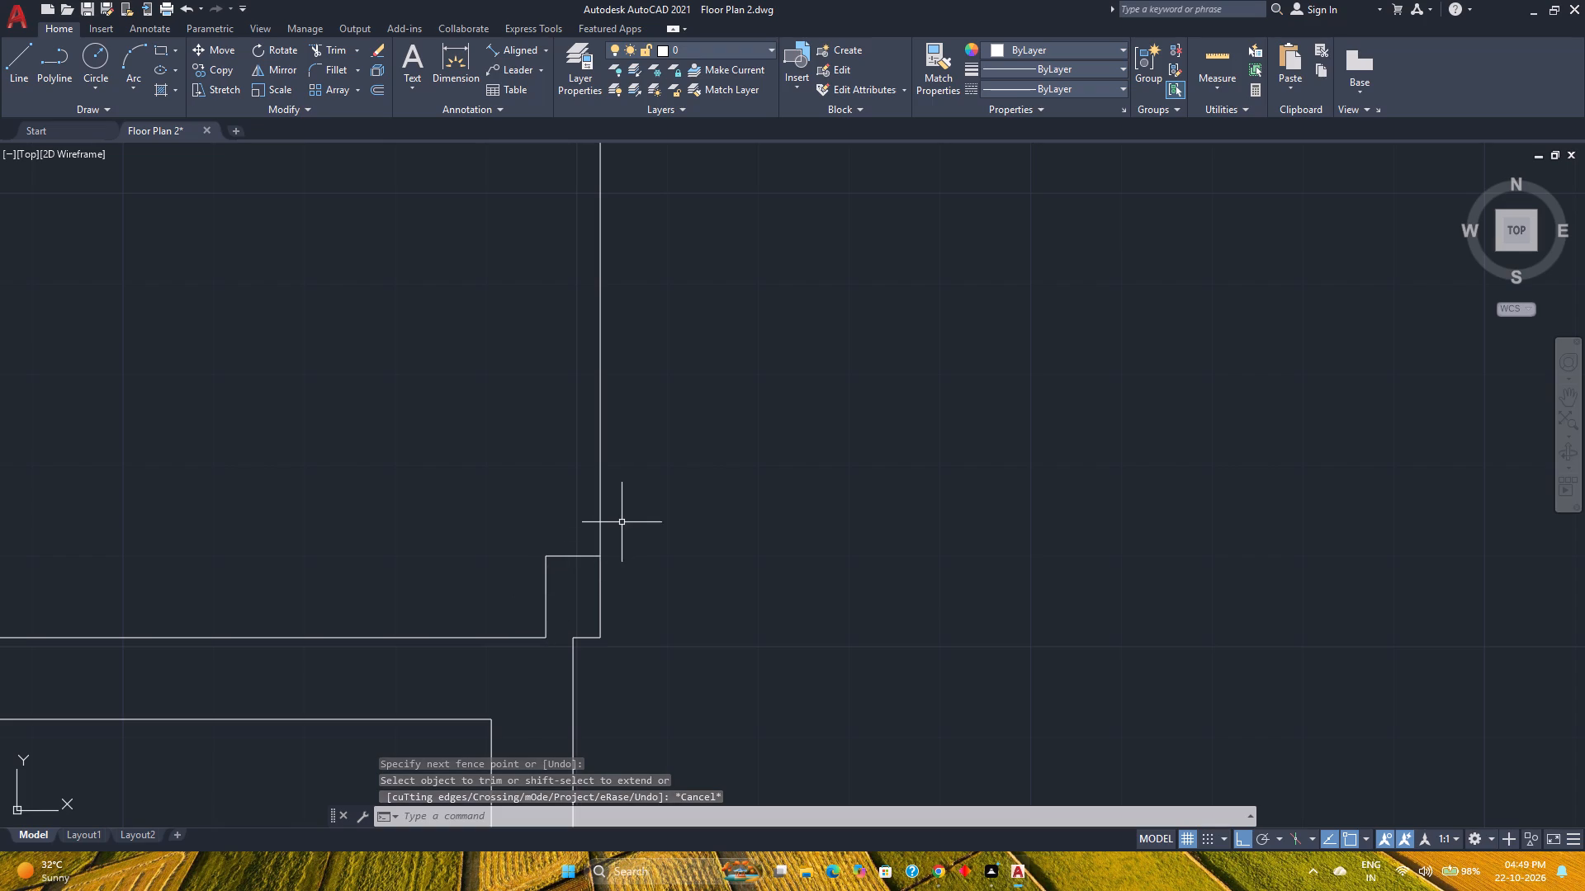
{"action": "scroll", "coordinate": [625, 520], "scroll_direction": "down", "scroll_amount": 2}
{"action": "middle_click_drag", "start_coordinate": [625, 520], "coordinate": [612, 639]}
{"action": "key", "text": "t"}
{"action": "key", "text": "r"}
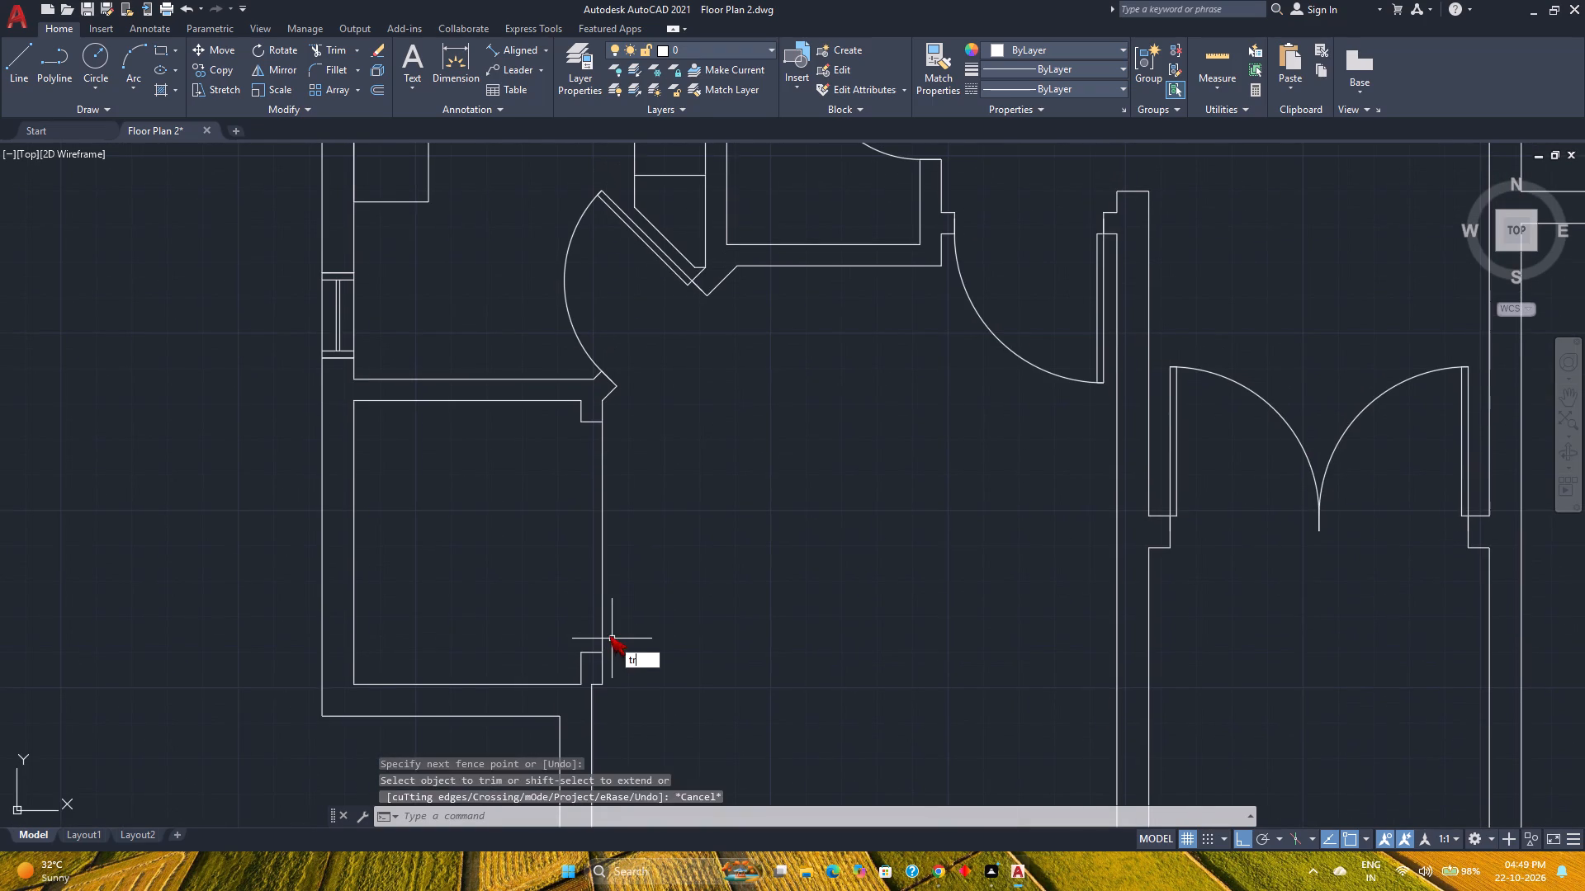
{"action": "key", "text": "Return"}
{"action": "left_click", "coordinate": [635, 580]}
{"action": "left_click", "coordinate": [572, 582]}
{"action": "key", "text": "Escape"}
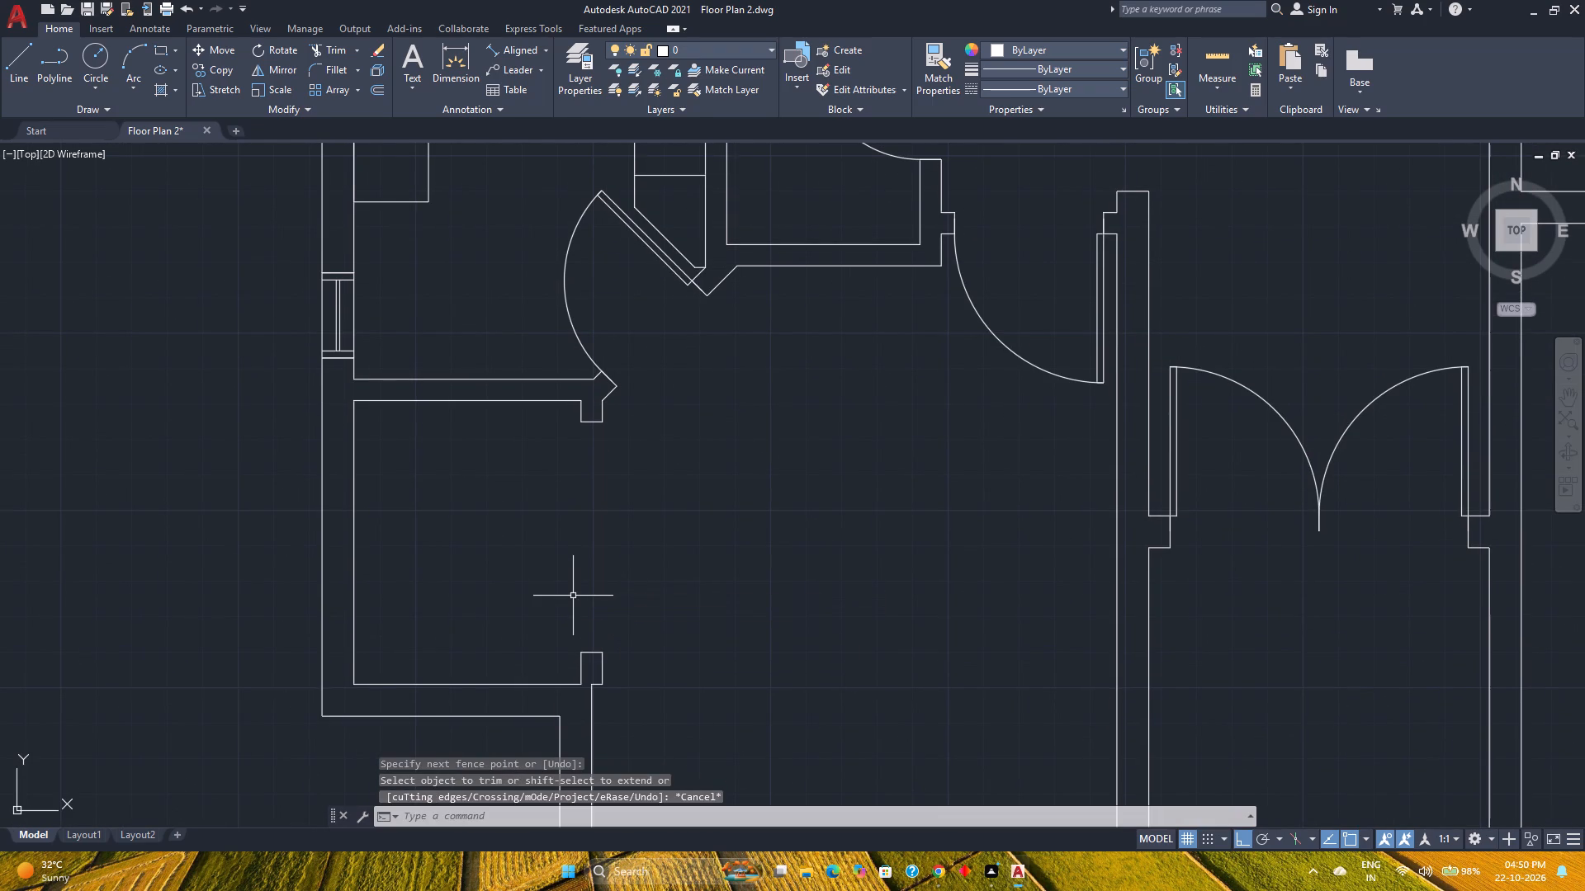
Move the lower stub's inner side line 3" horizontally into the alcove.
{"action": "left_click", "coordinate": [581, 672]}
{"action": "key", "text": "m"}
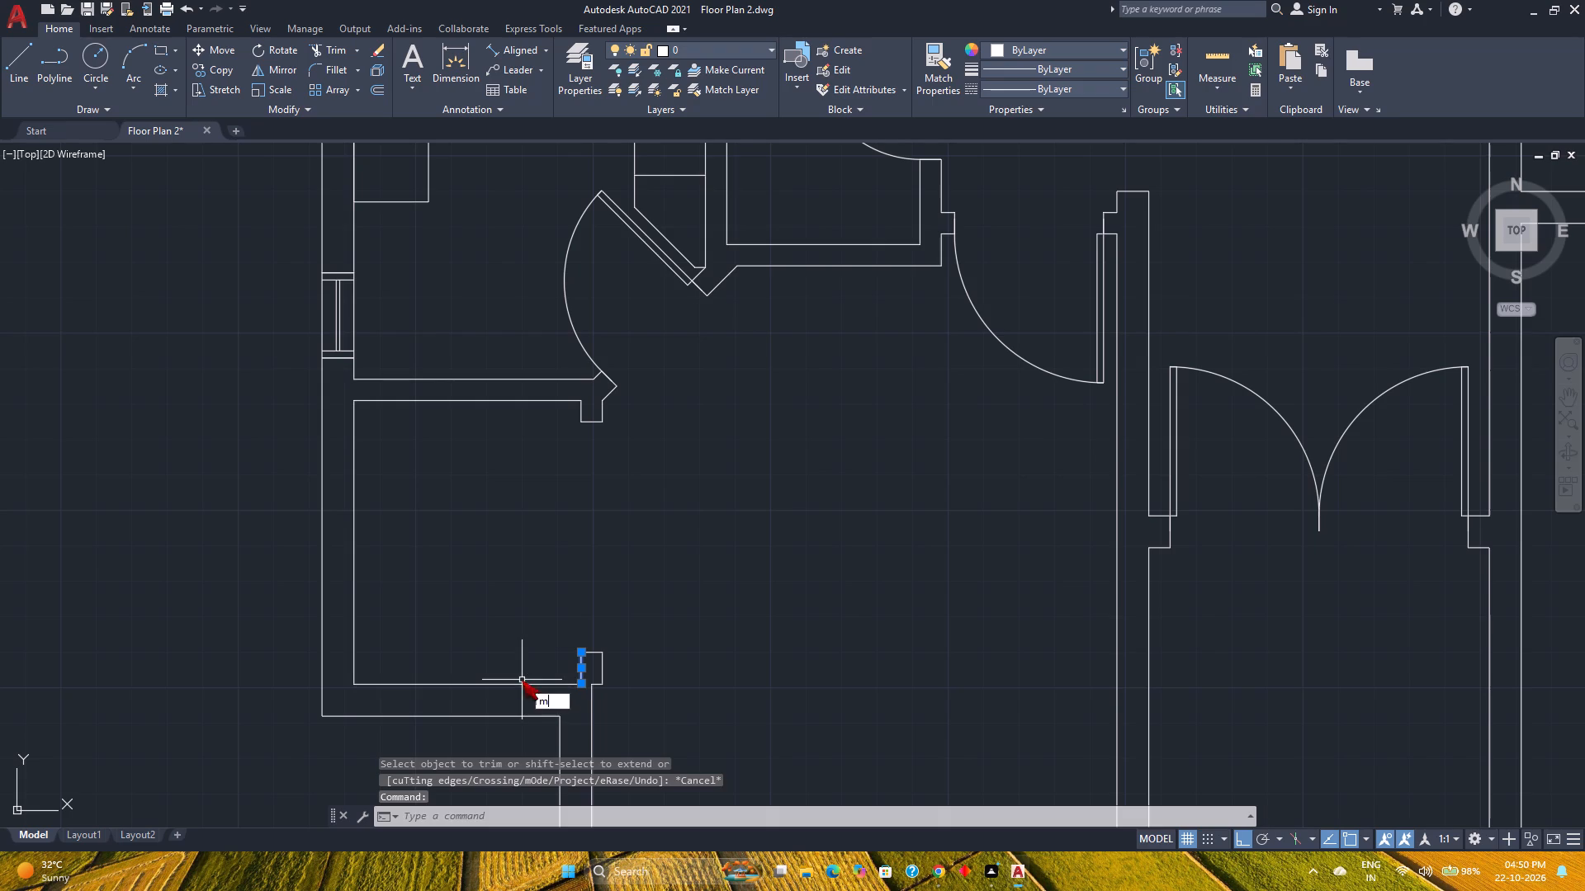
{"action": "key", "text": "Return"}
{"action": "scroll", "coordinate": [581, 694], "scroll_direction": "up", "scroll_amount": 2}
{"action": "left_click", "coordinate": [581, 676]}
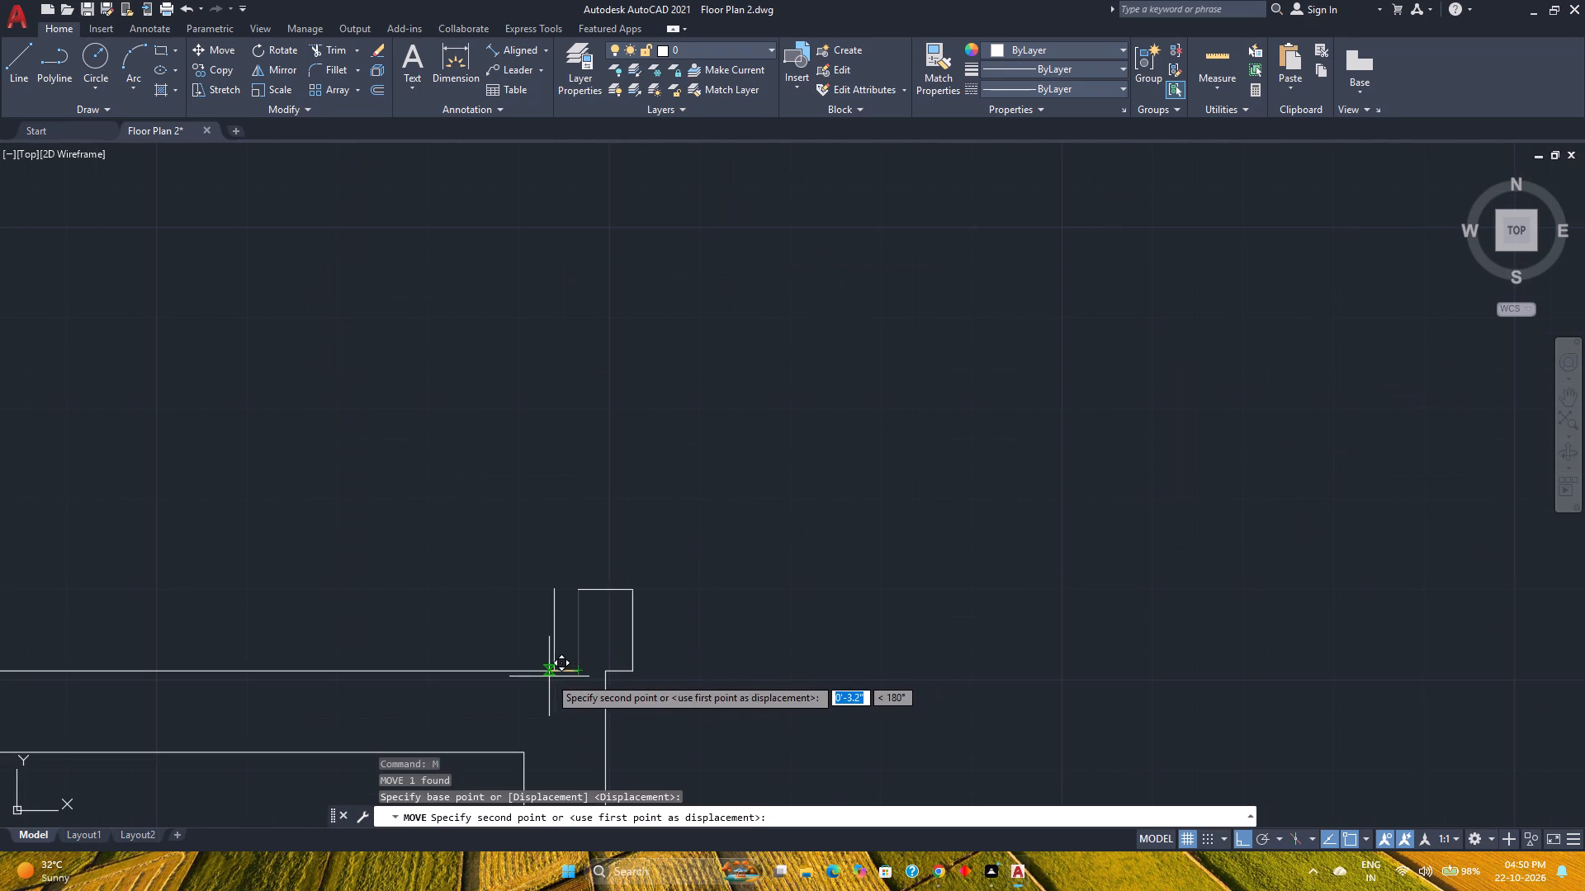
{"action": "key", "text": "3"}
{"action": "key", "text": "Return"}
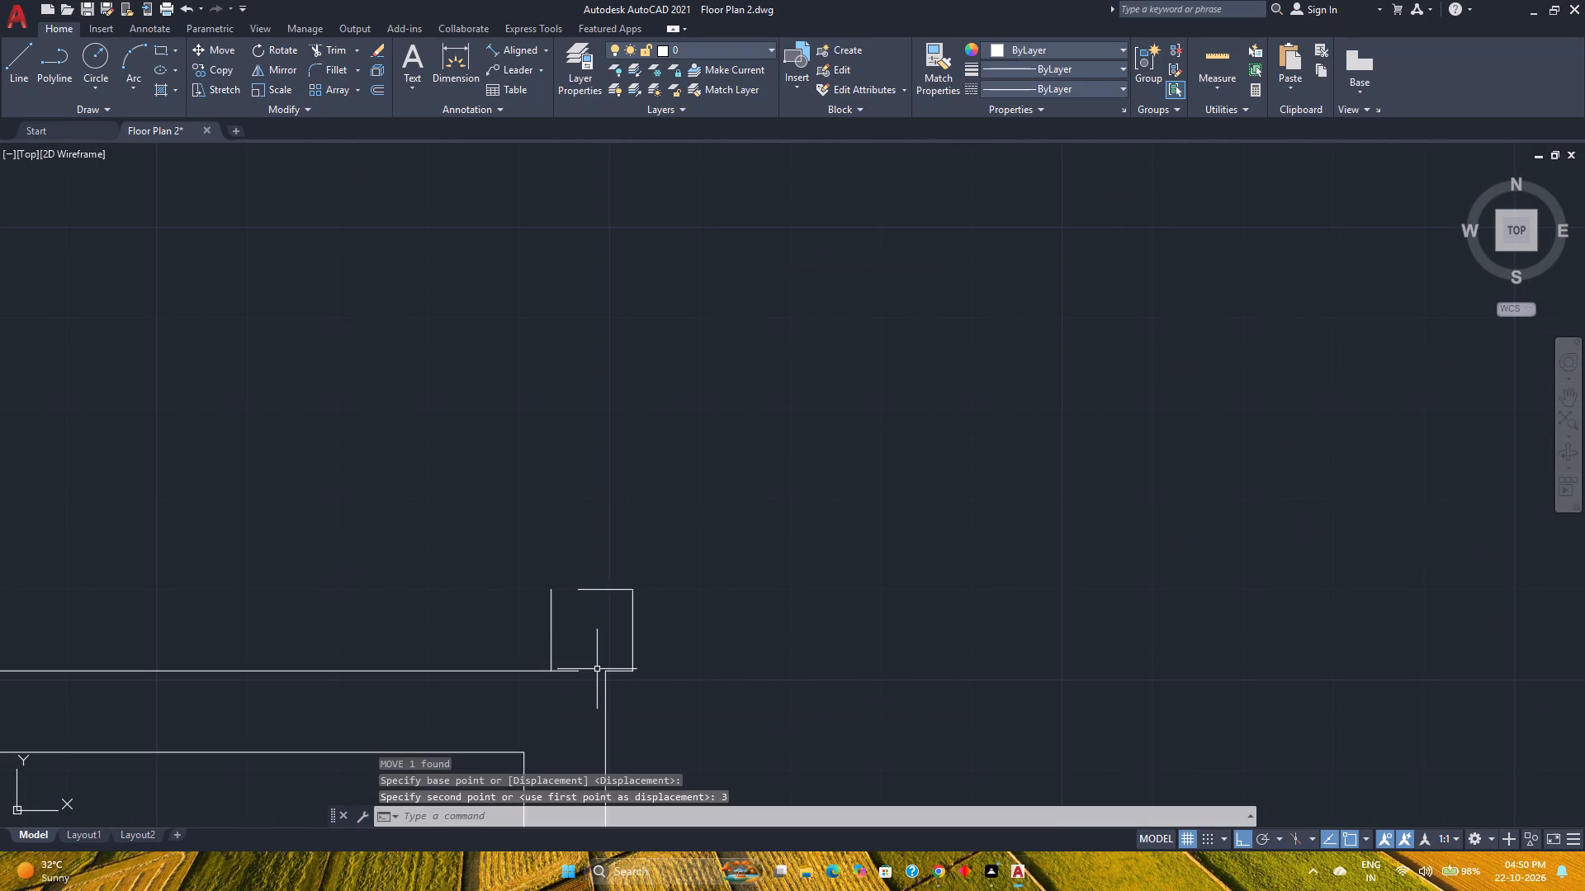
Extend the lower stub's end line to the moved side line and trim the wall line left inside the stub.
{"action": "type", "text": "ex"}
{"action": "key", "text": "Return"}
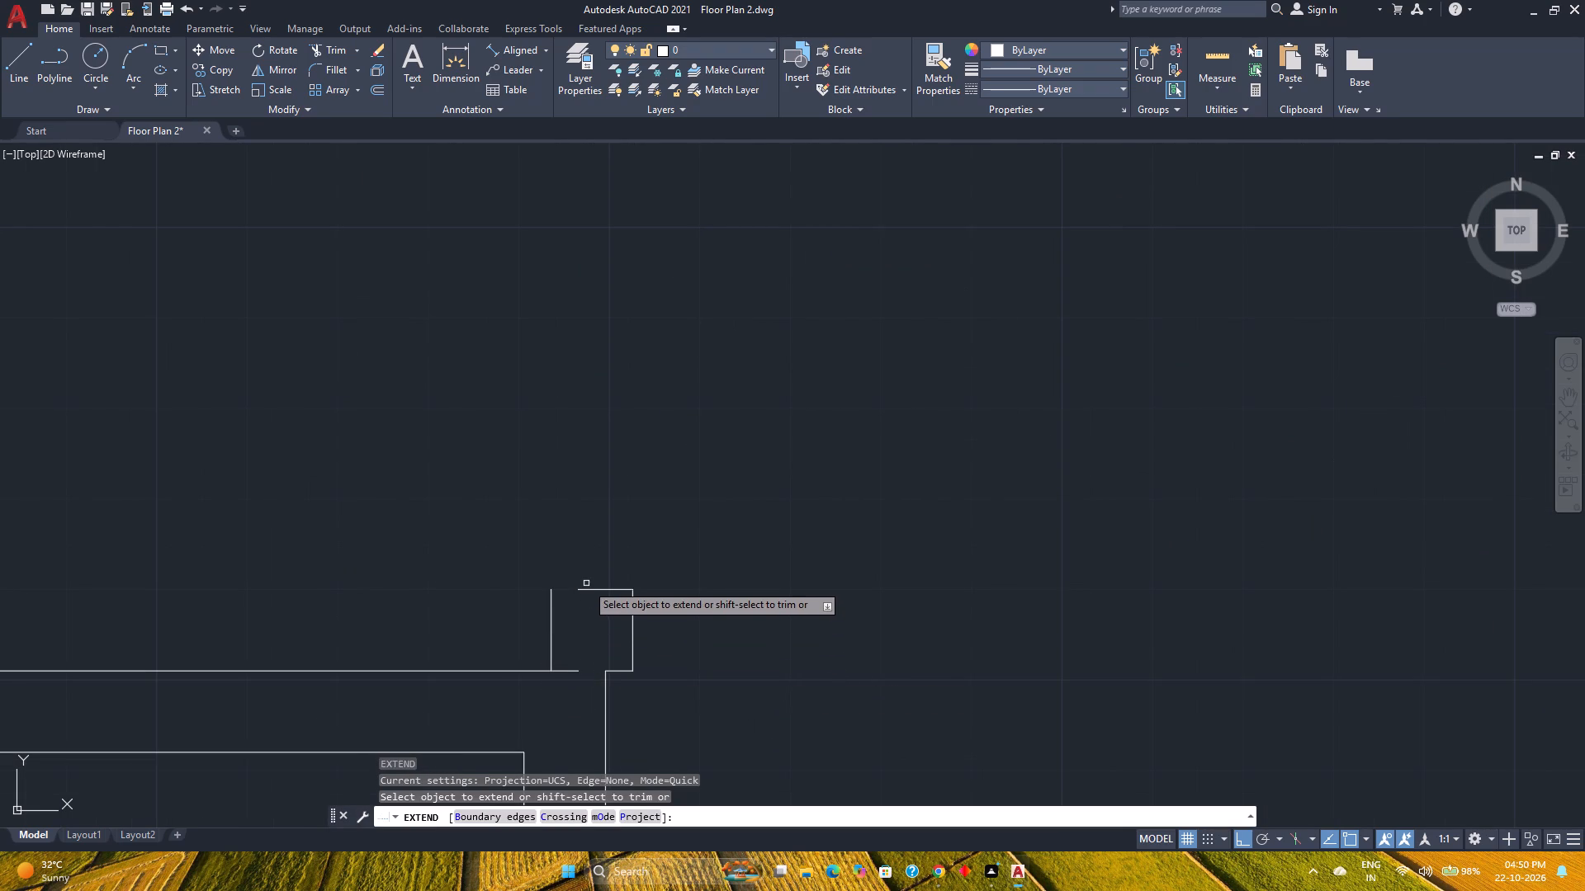
{"action": "left_click", "coordinate": [585, 592]}
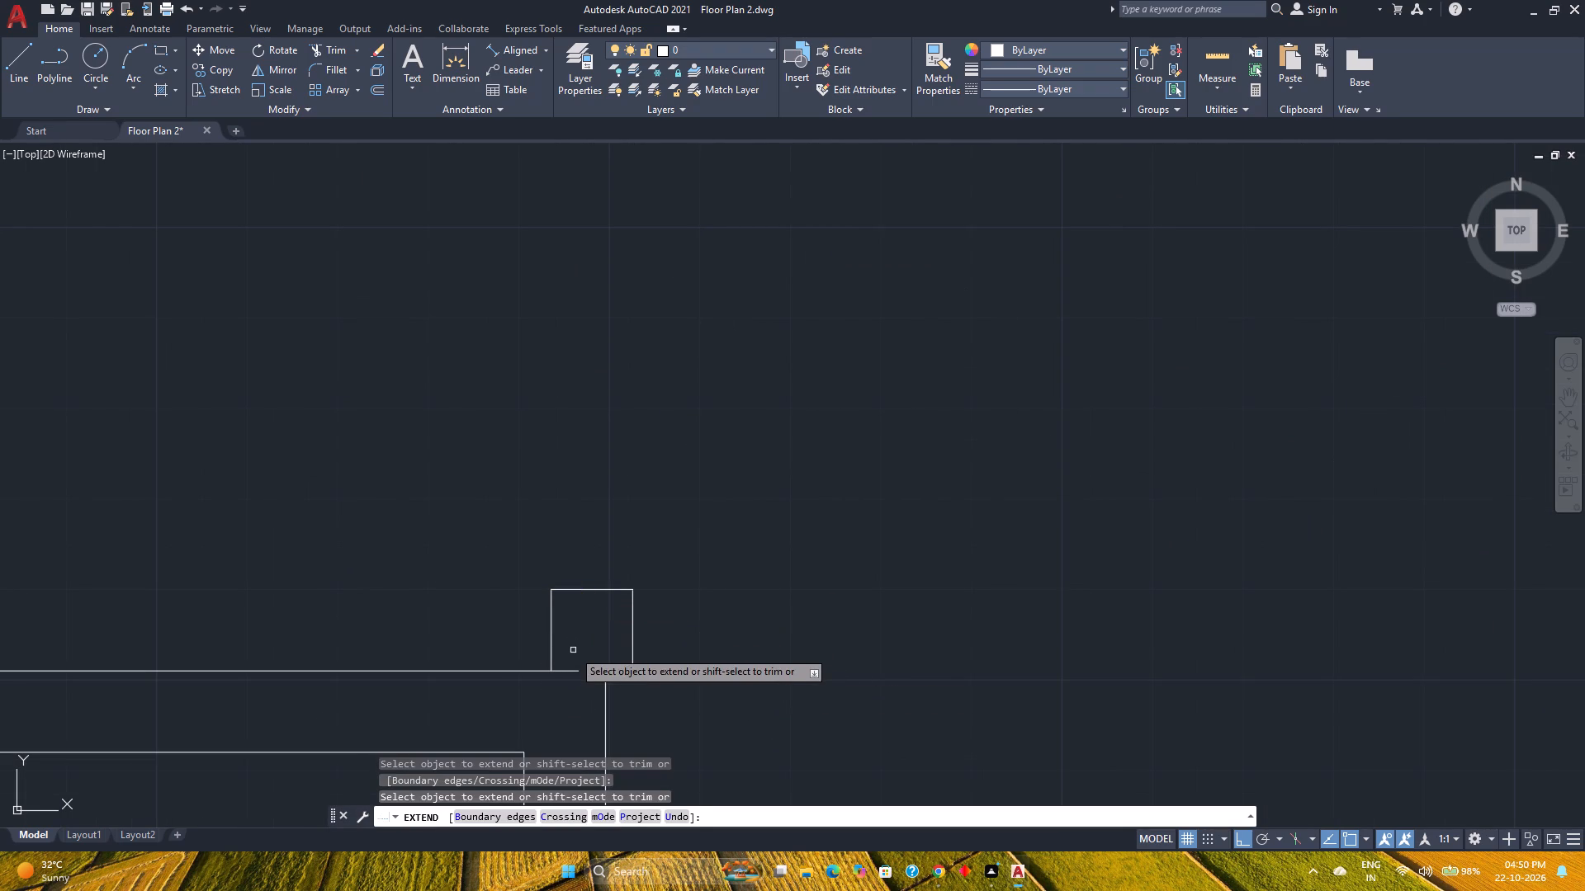
{"action": "left_click_drag", "start_coordinate": [574, 653], "coordinate": [571, 690], "text": "shift"}
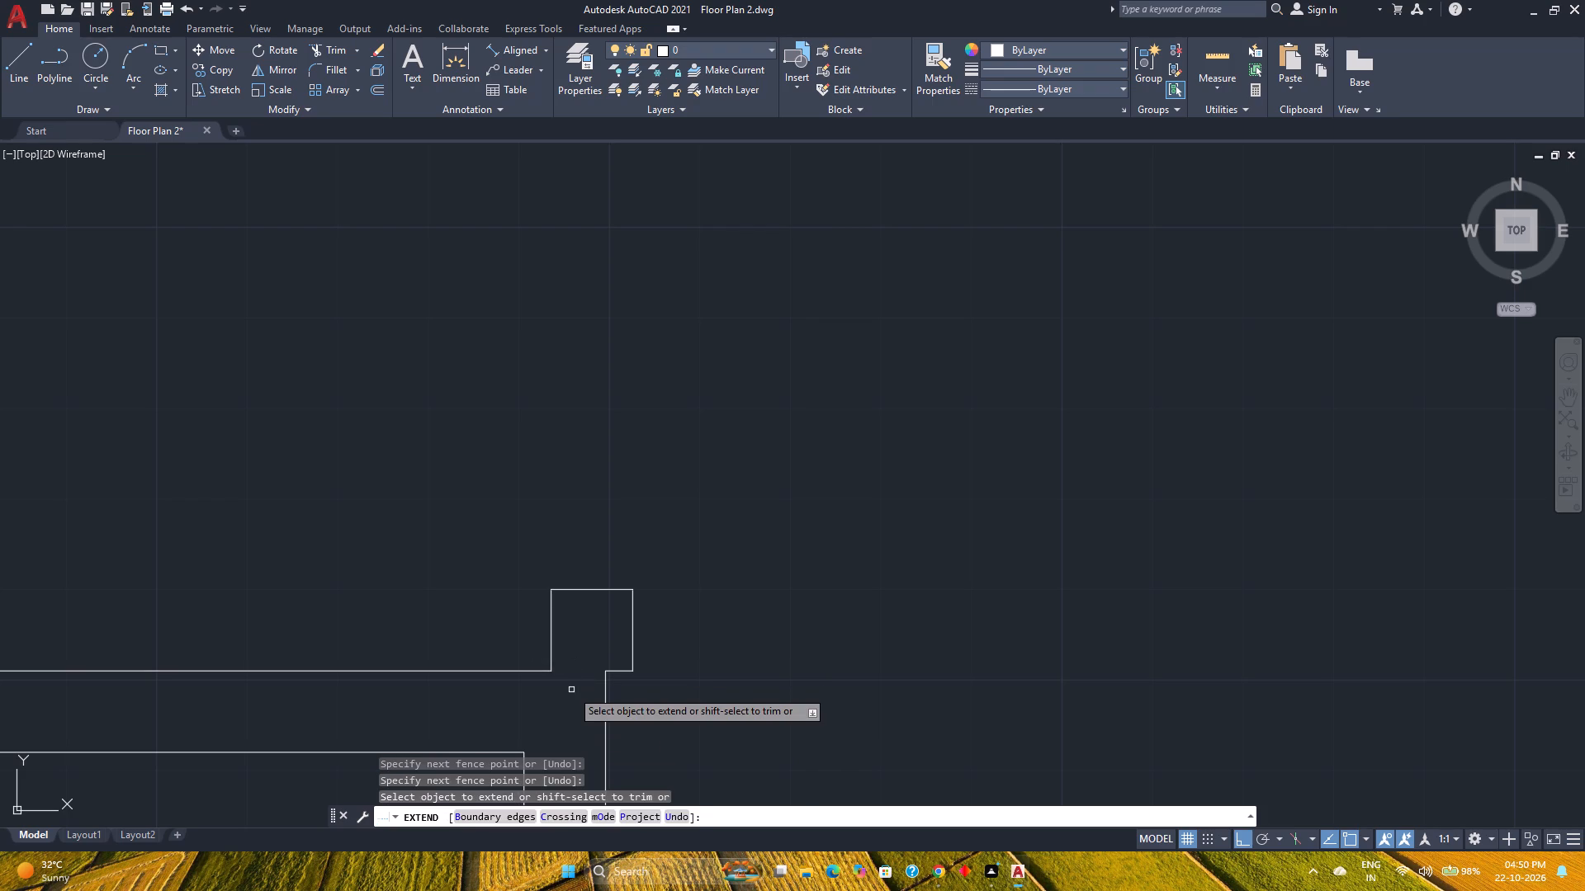
{"action": "key", "text": "Escape"}
Save the drawing.
{"action": "scroll", "coordinate": [570, 683], "scroll_direction": "down", "scroll_amount": 2}
{"action": "scroll", "coordinate": [661, 684], "scroll_direction": "down", "scroll_amount": 1}
{"action": "middle_click_drag", "start_coordinate": [661, 684], "coordinate": [651, 645]}
{"action": "key", "text": "ctrl+s"}
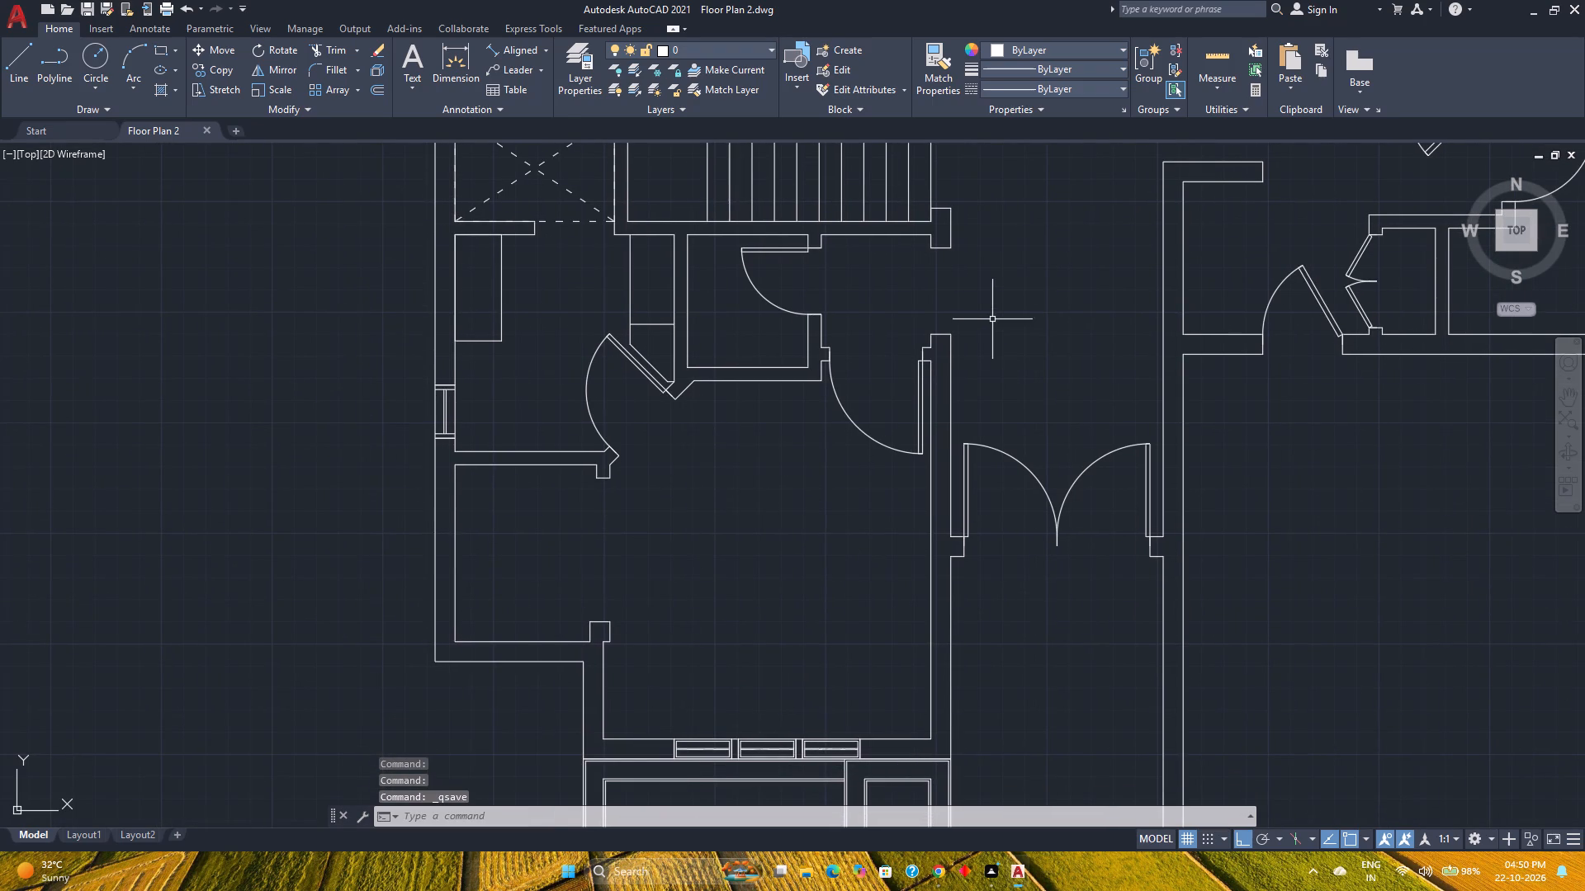
Quick-measure the alcove opening between the stubs, the stub widths and the room's width.
{"action": "left_click", "coordinate": [1205, 55]}
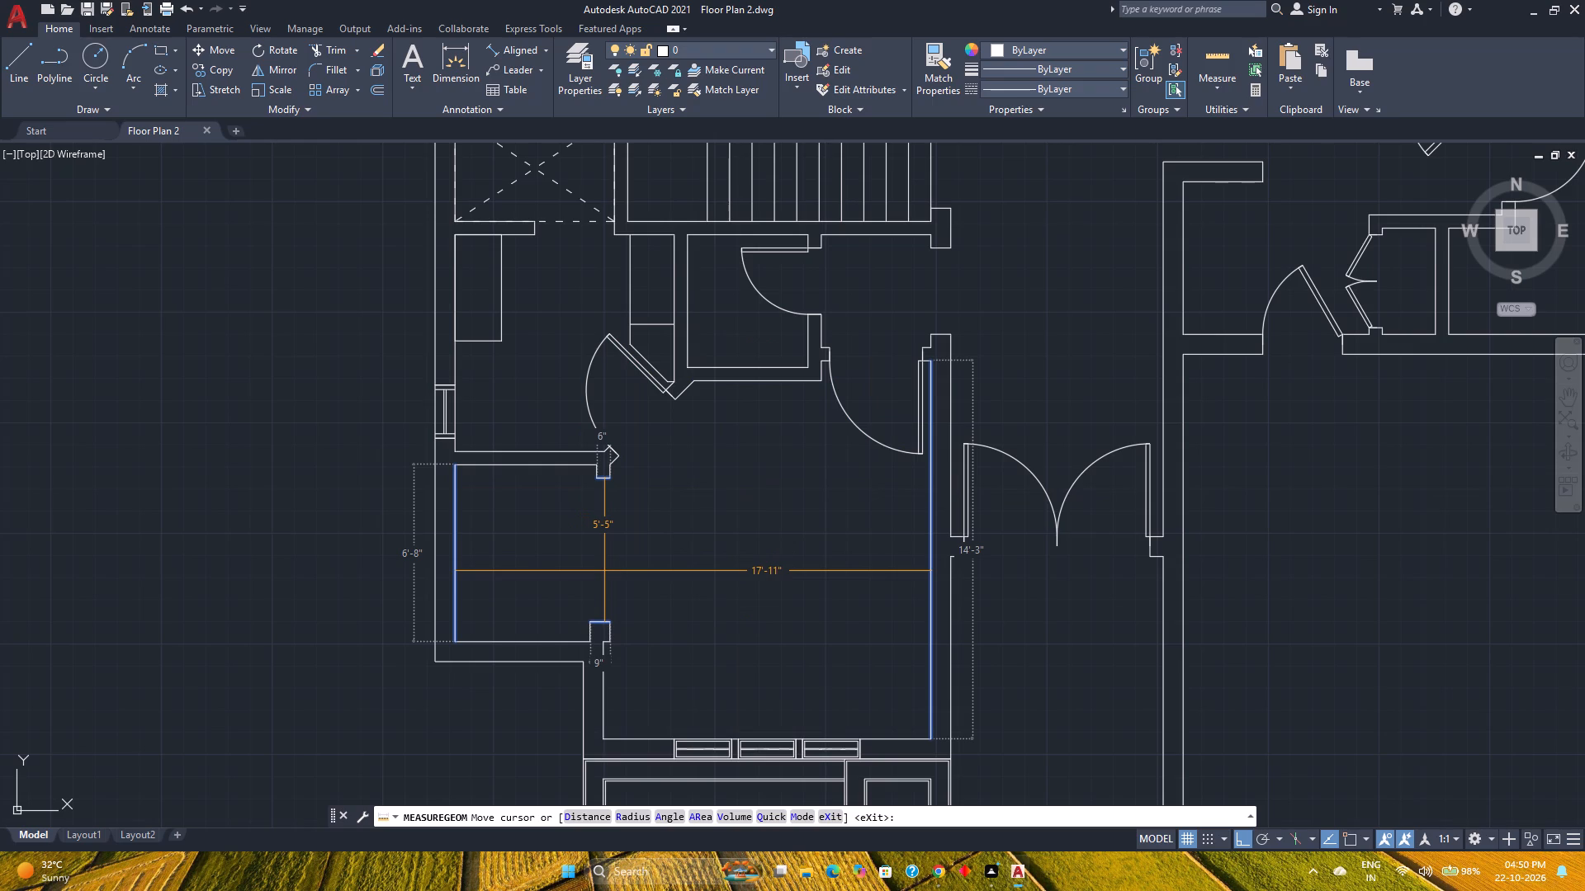
{"action": "key", "text": "Escape"}
Group the upper closet's sliding door panel with its wall pocket rectangle.
{"action": "scroll", "coordinate": [604, 571], "scroll_direction": "down", "scroll_amount": 1}
{"action": "middle_click_drag", "start_coordinate": [604, 571], "coordinate": [513, 660]}
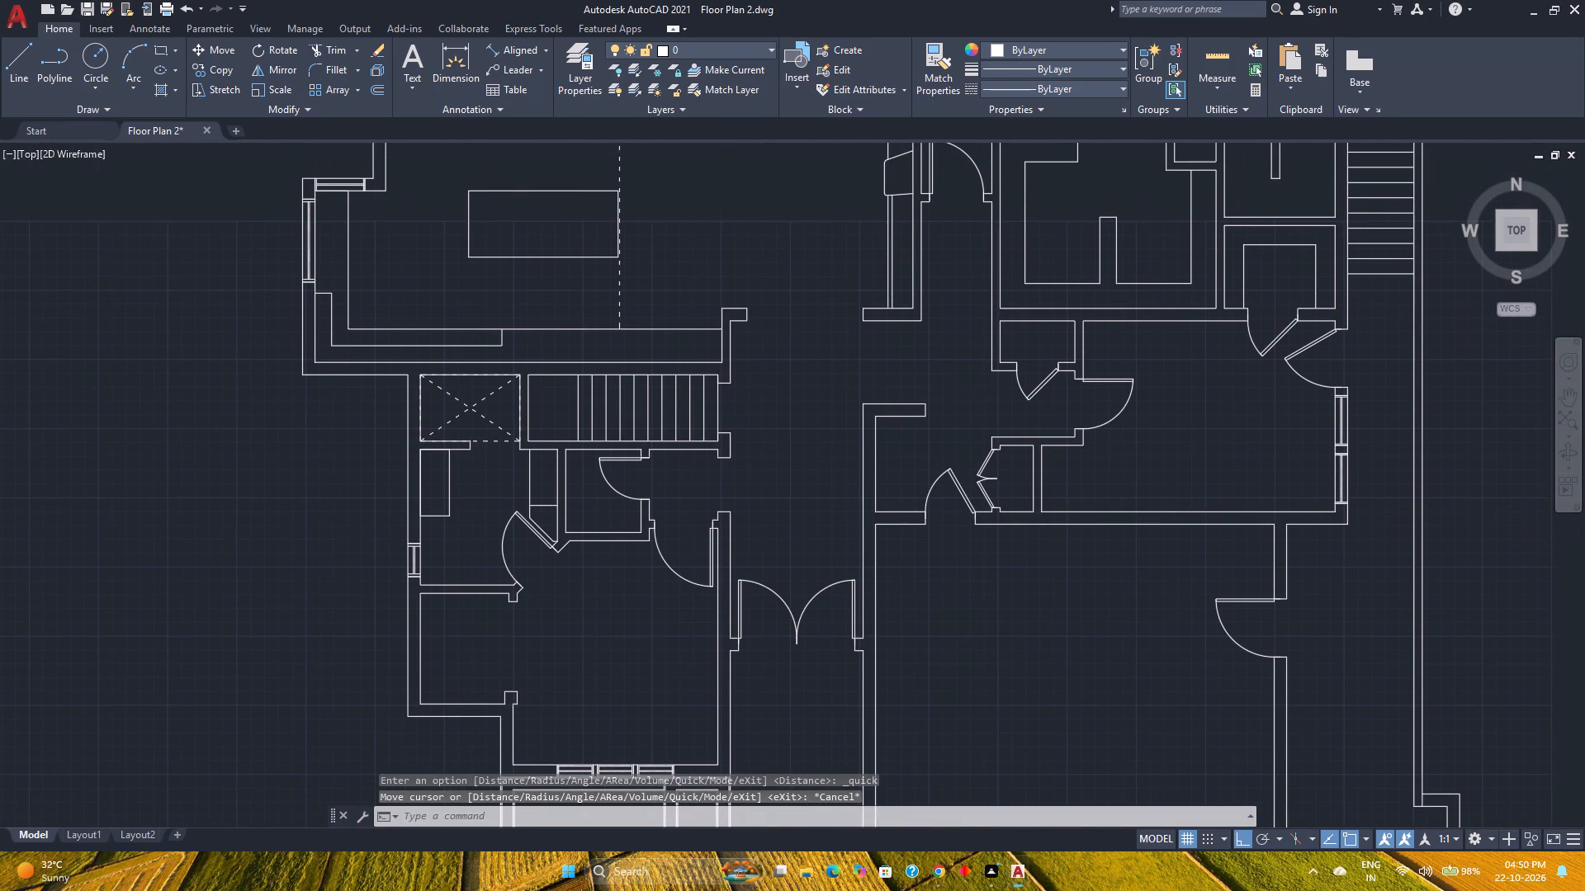
{"action": "scroll", "coordinate": [682, 478], "scroll_direction": "down", "scroll_amount": 1}
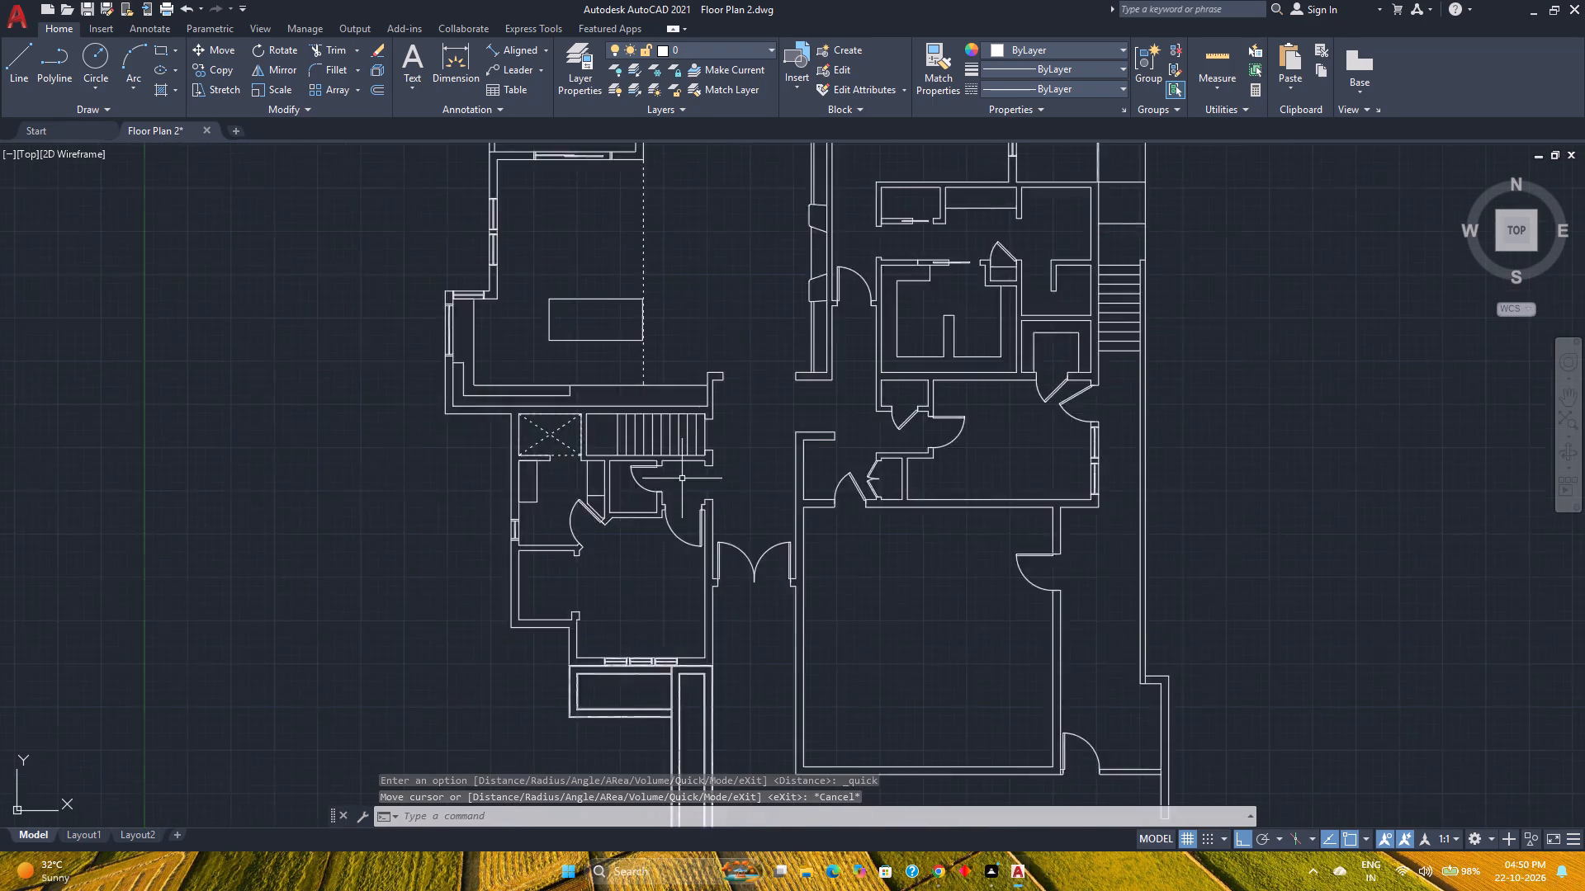
{"action": "scroll", "coordinate": [682, 478], "scroll_direction": "down", "scroll_amount": 1}
{"action": "scroll", "coordinate": [843, 309], "scroll_direction": "up", "scroll_amount": 4}
{"action": "left_click", "coordinate": [814, 376]}
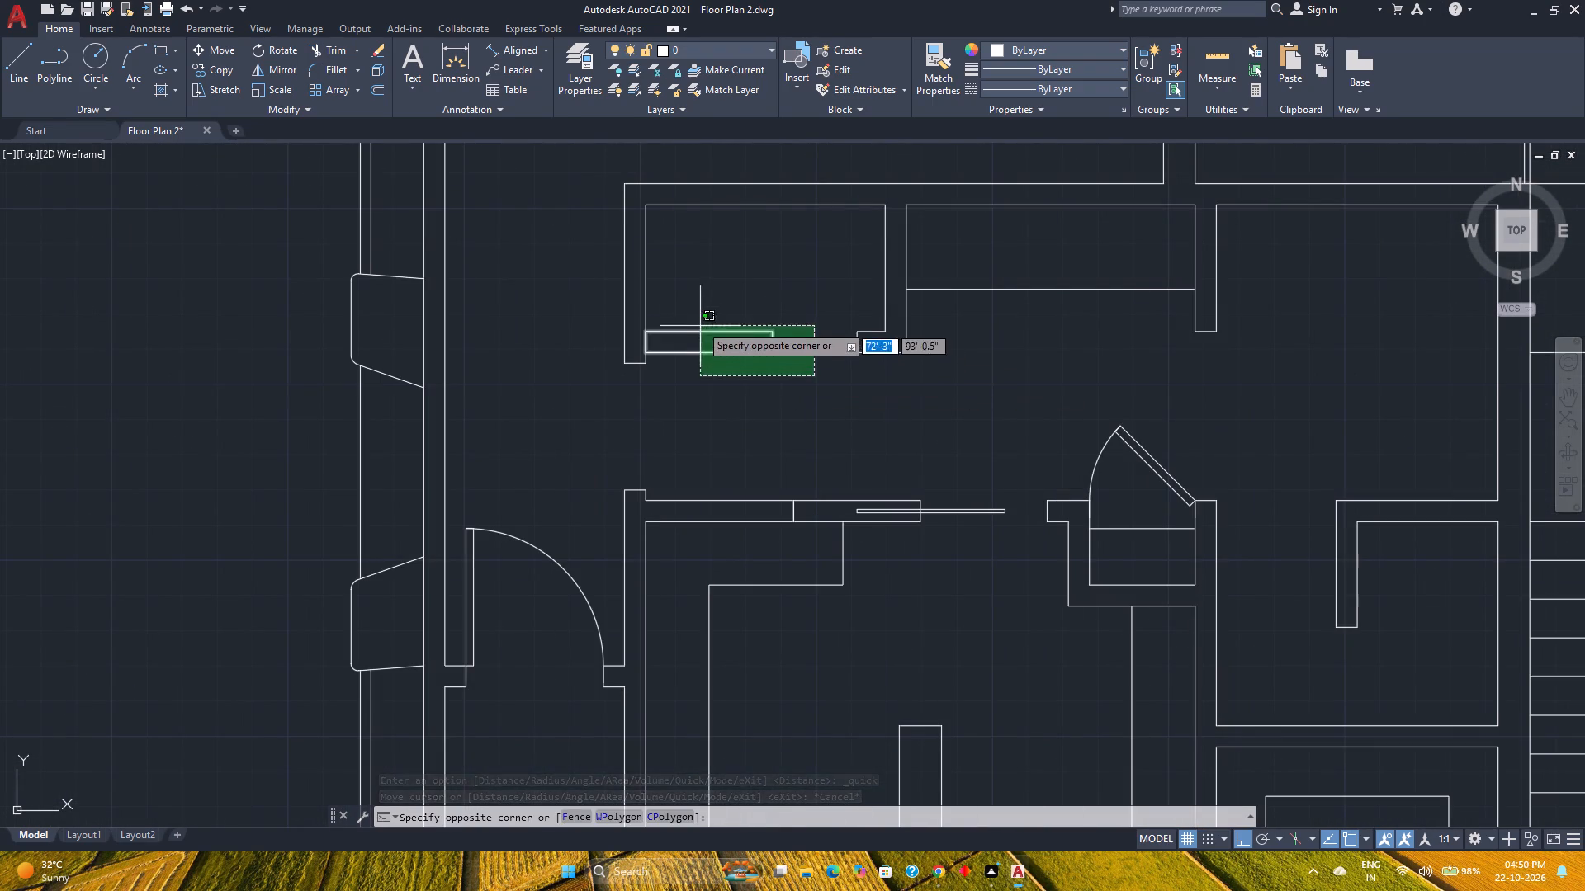
{"action": "left_click", "coordinate": [697, 315]}
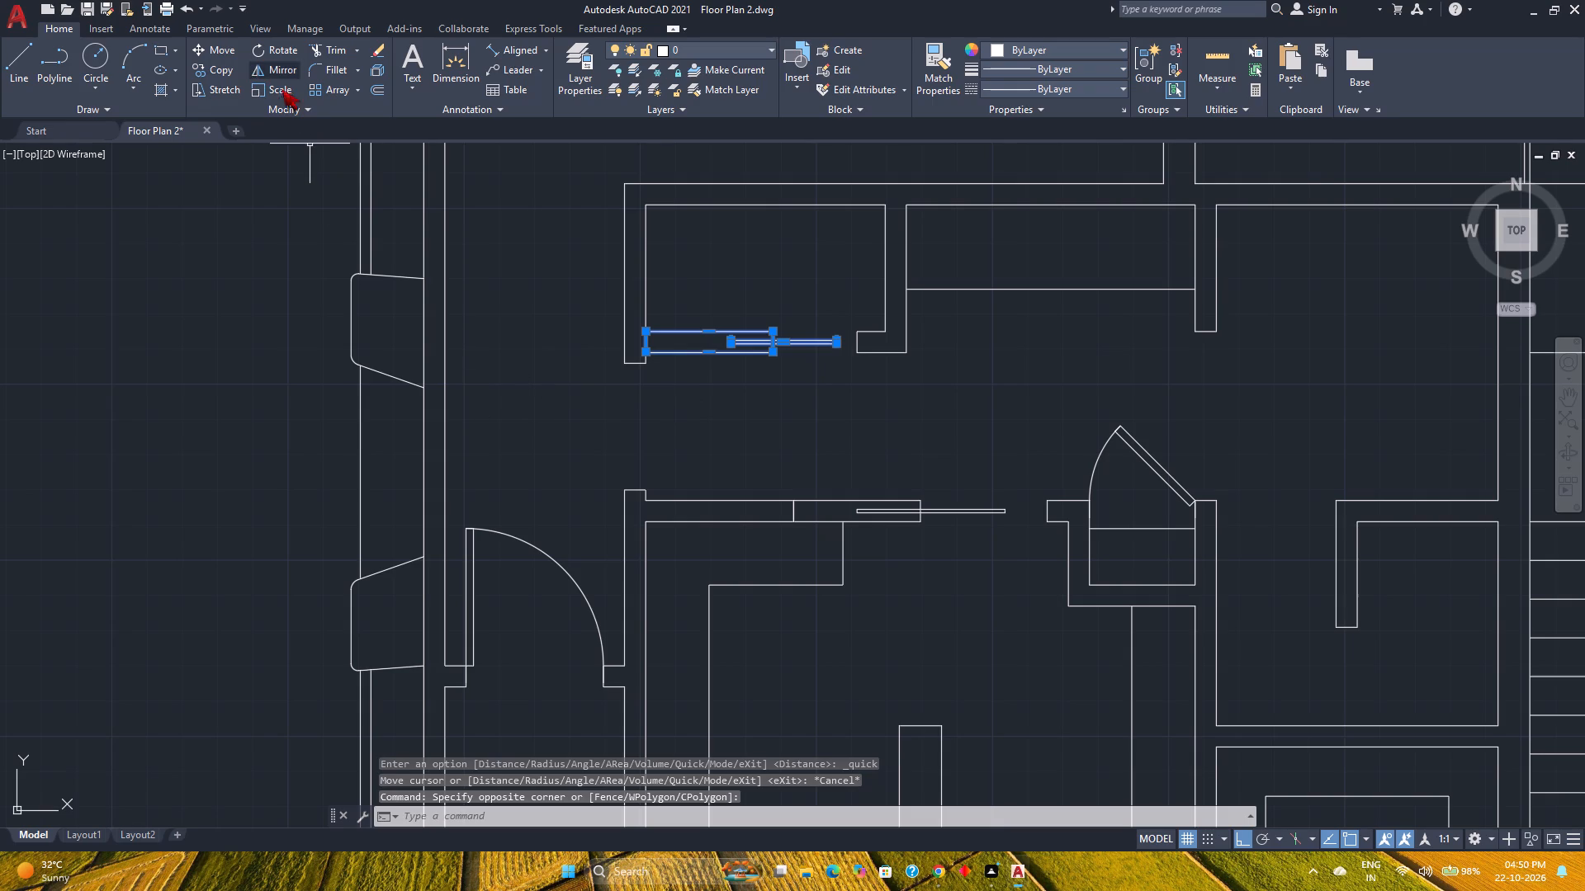
{"action": "key", "text": "g"}
{"action": "key", "text": "Return"}
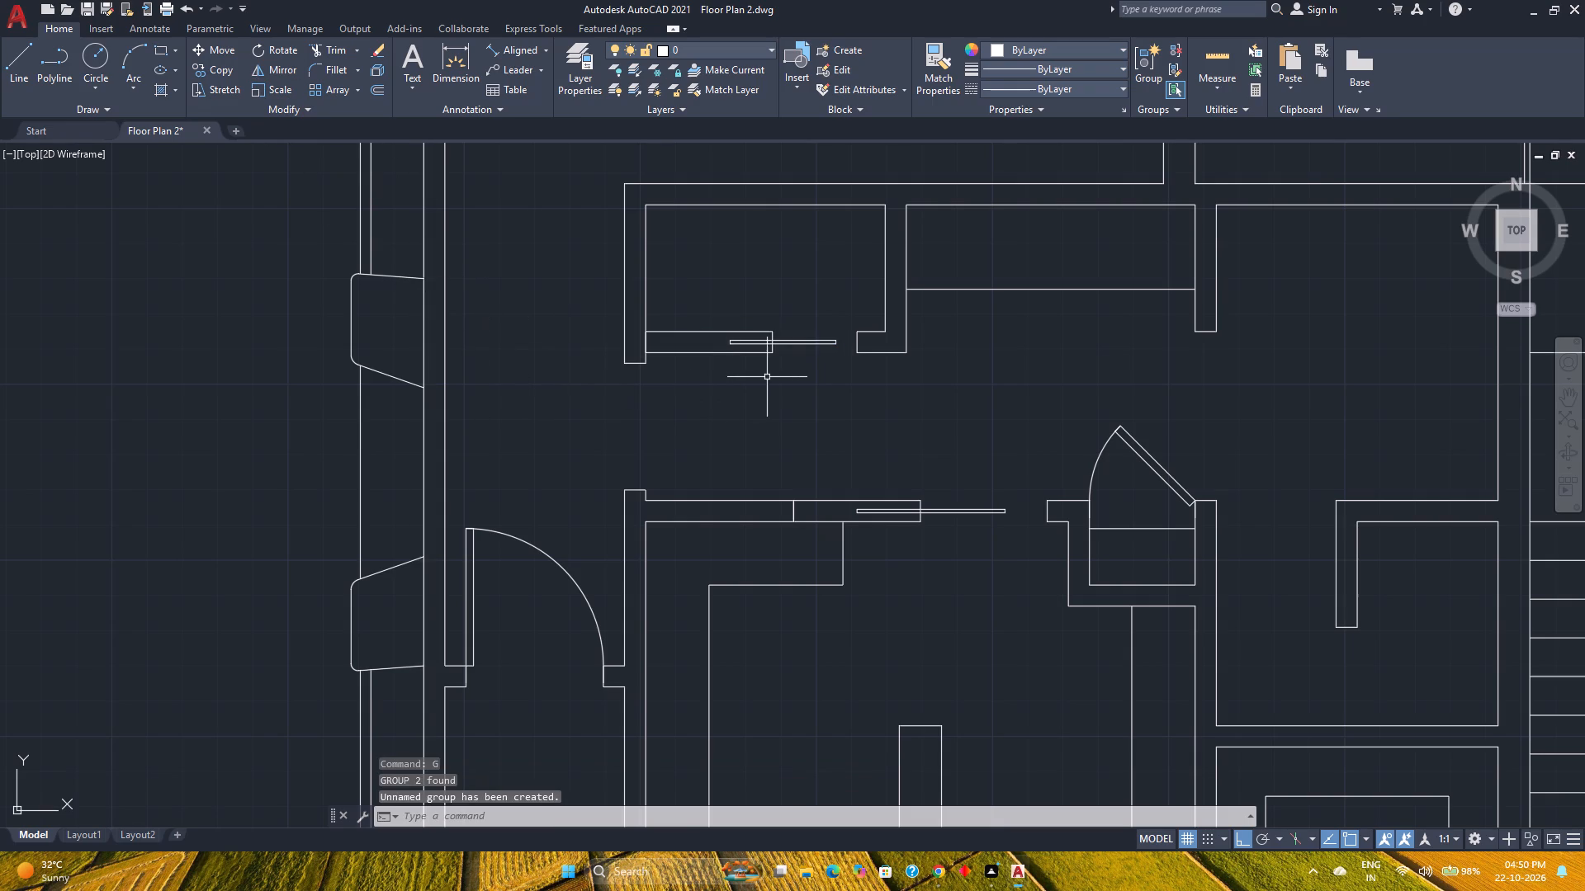
Copy the grouped sliding pocket door from its pocket's lower wall-side corner to the corner of the alcove's lower wall stub.
{"action": "left_click", "coordinate": [771, 373]}
{"action": "left_click", "coordinate": [686, 309]}
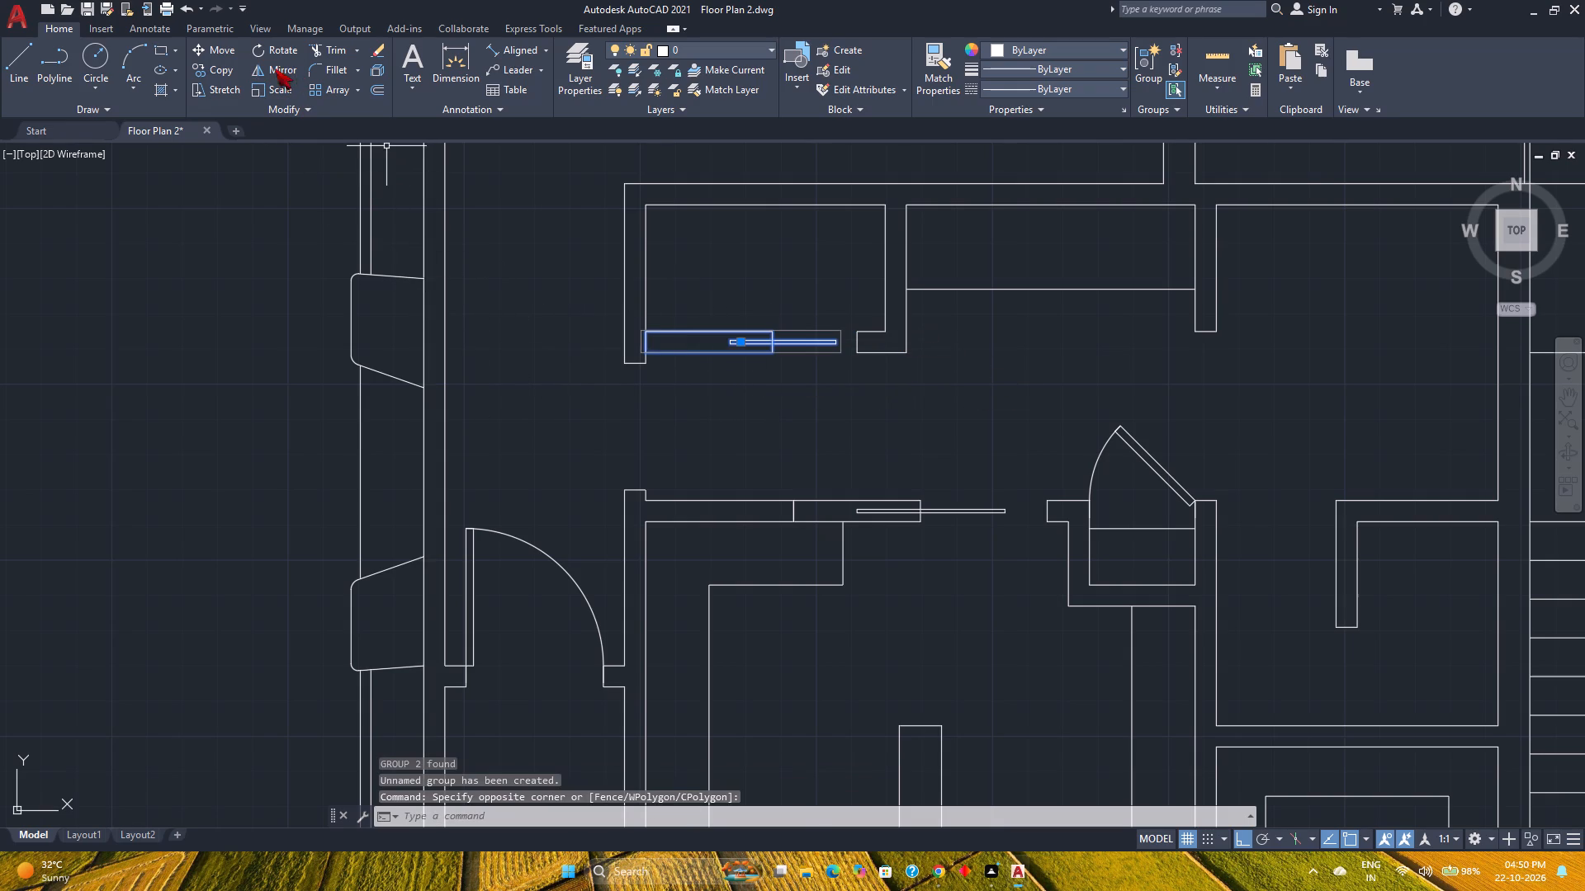
{"action": "left_click", "coordinate": [237, 67]}
{"action": "left_click", "coordinate": [225, 68]}
{"action": "scroll", "coordinate": [652, 356], "scroll_direction": "up", "scroll_amount": 3}
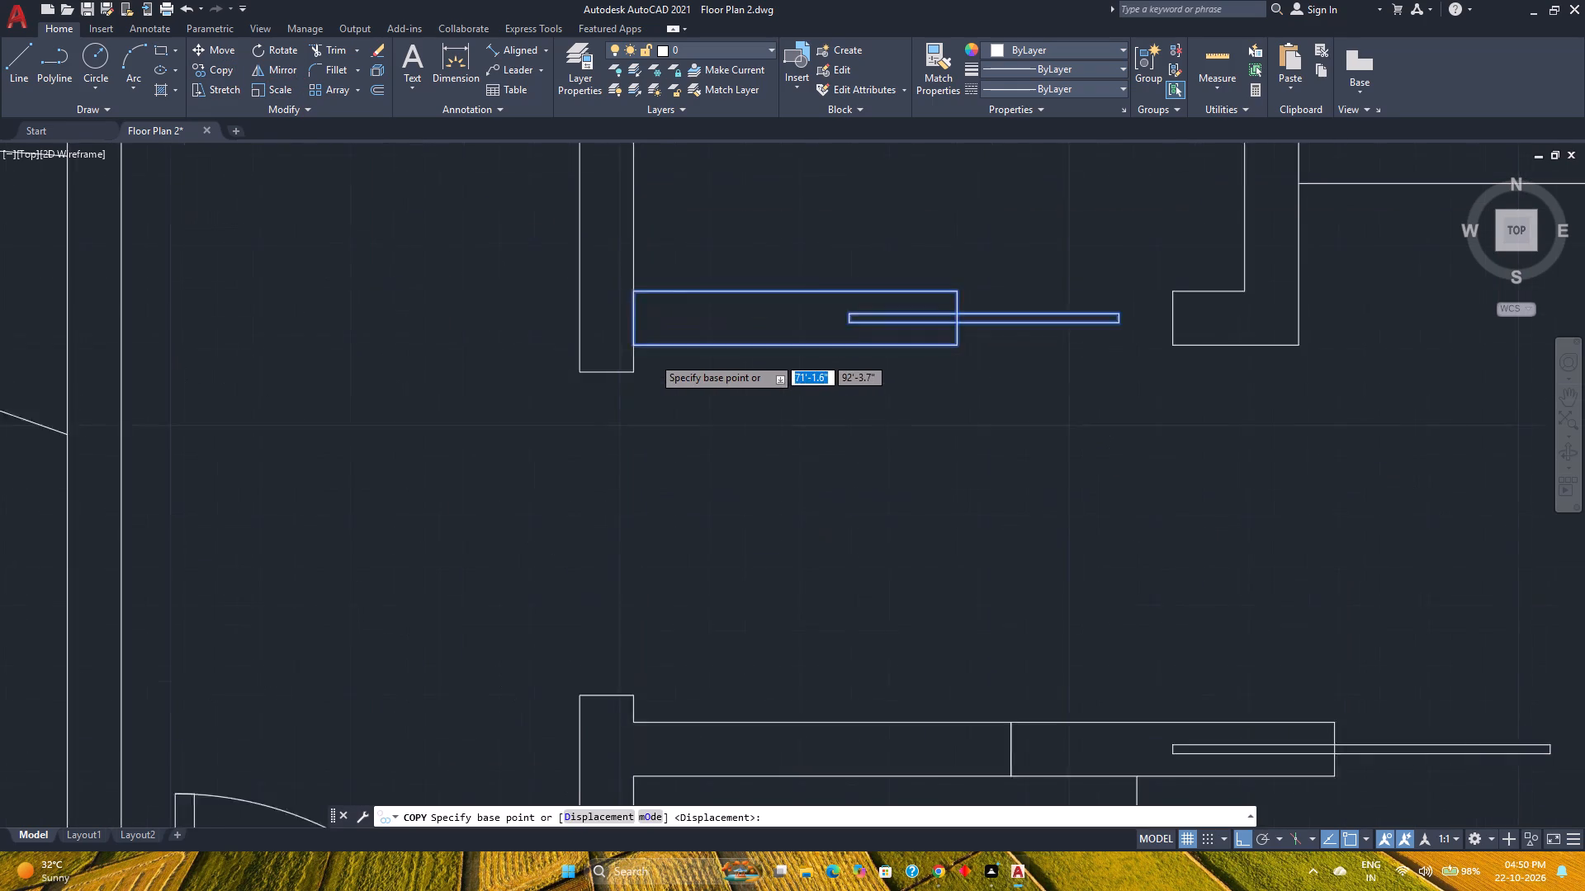
{"action": "left_click", "coordinate": [622, 340]}
{"action": "scroll", "coordinate": [622, 340], "scroll_direction": "down", "scroll_amount": 7}
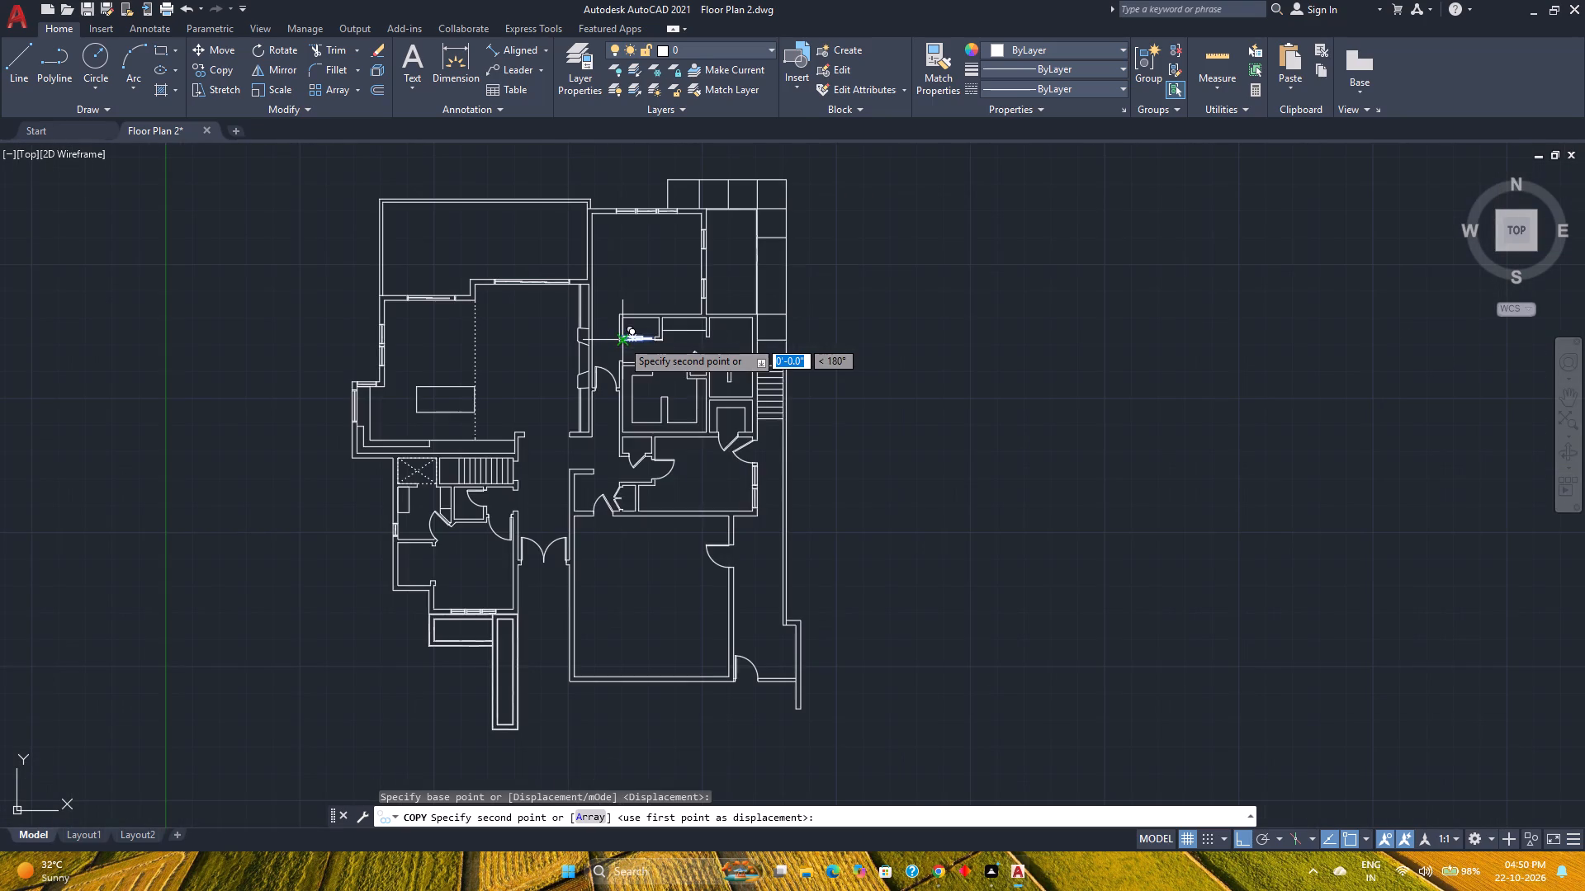
{"action": "scroll", "coordinate": [428, 572], "scroll_direction": "up", "scroll_amount": 4}
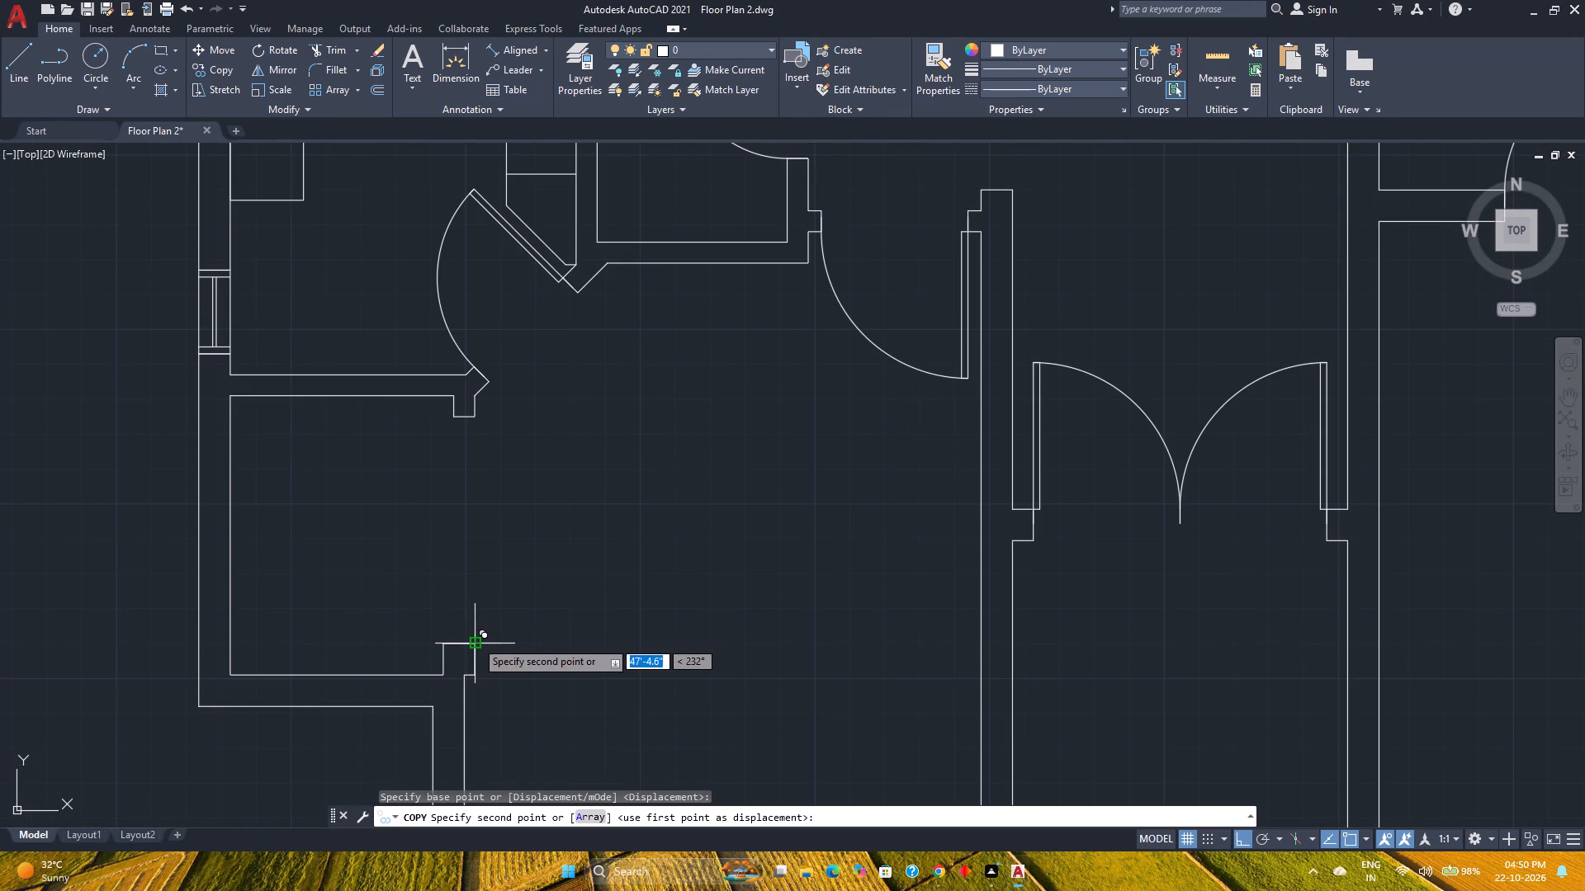
{"action": "left_click", "coordinate": [475, 640]}
{"action": "key", "text": "Escape"}
Rotate the copied pocket door 90° about the stub's corner so it stands upright in the alcove opening.
{"action": "left_click", "coordinate": [562, 672]}
{"action": "left_click", "coordinate": [515, 596]}
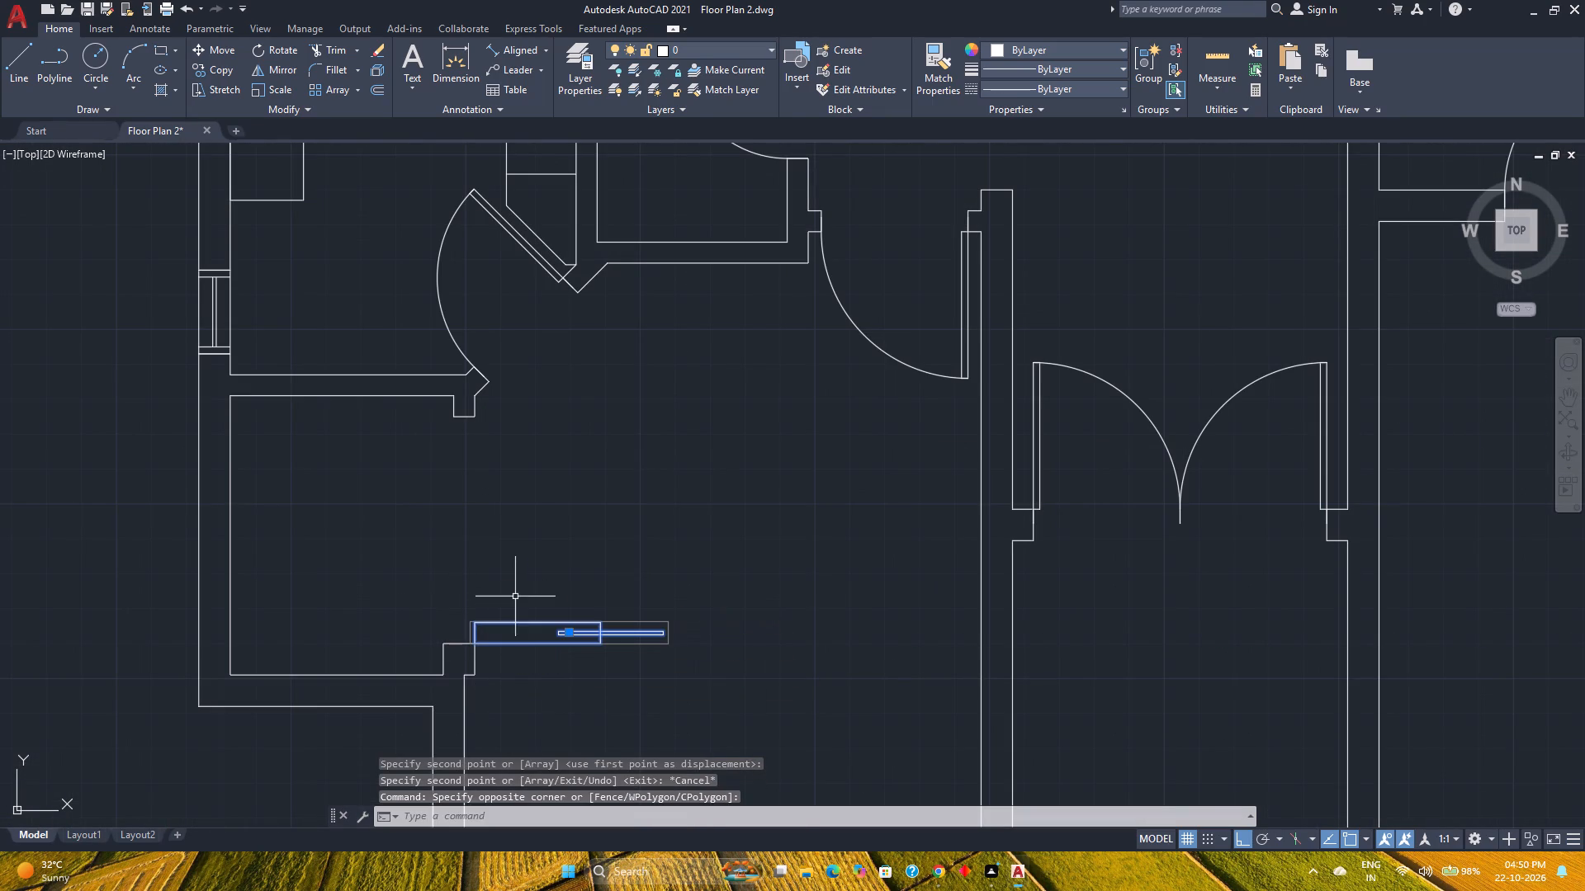
{"action": "left_click", "coordinate": [270, 56]}
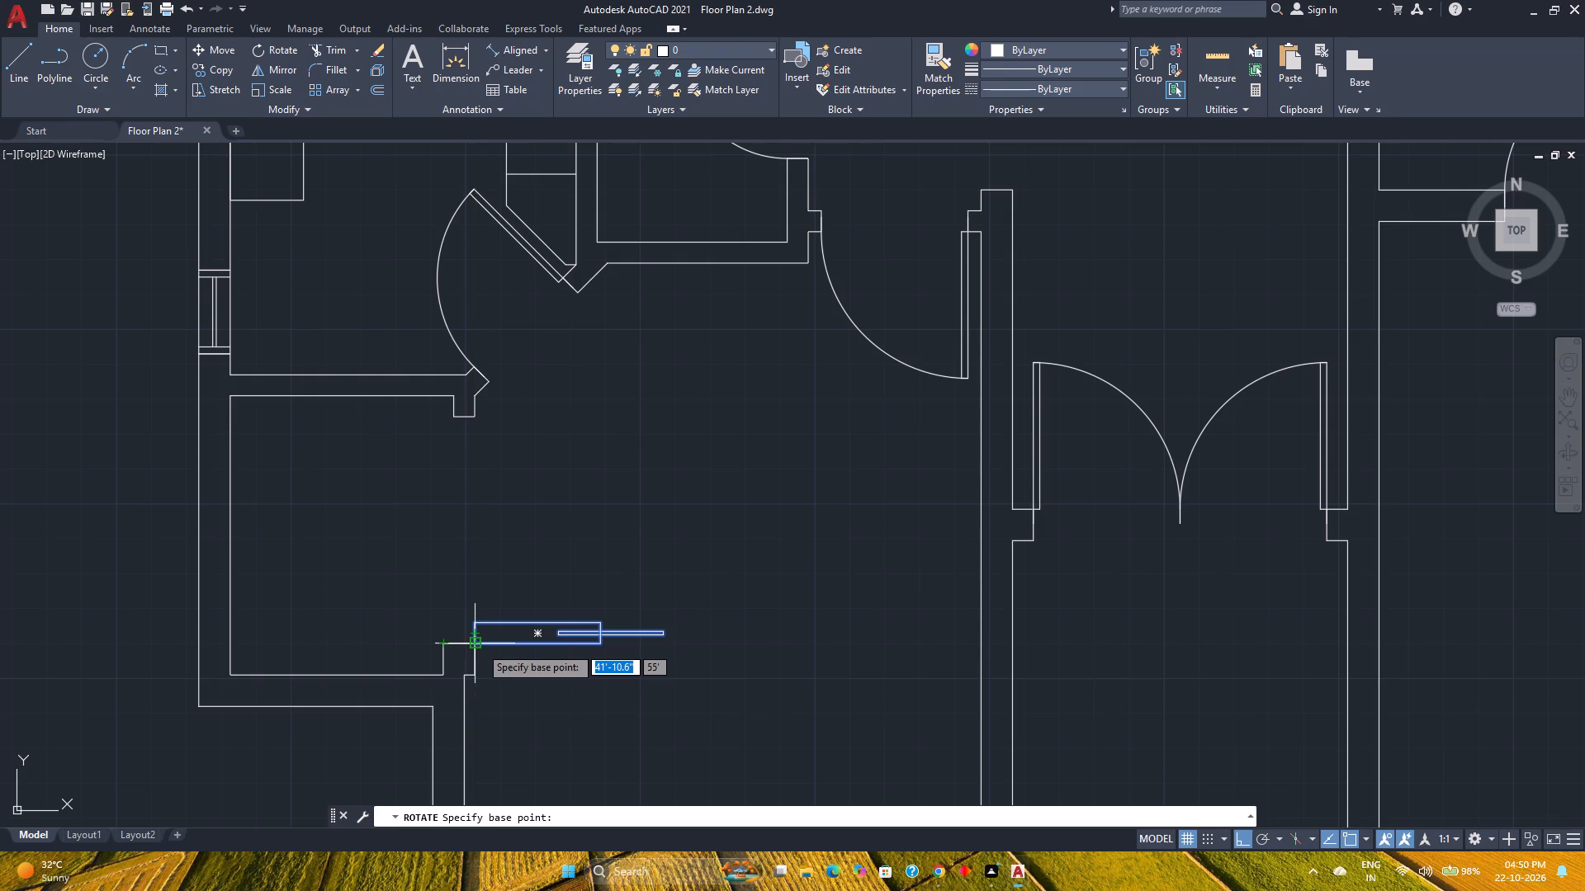
{"action": "scroll", "coordinate": [480, 649], "scroll_direction": "up", "scroll_amount": 3}
{"action": "left_click", "coordinate": [450, 628]}
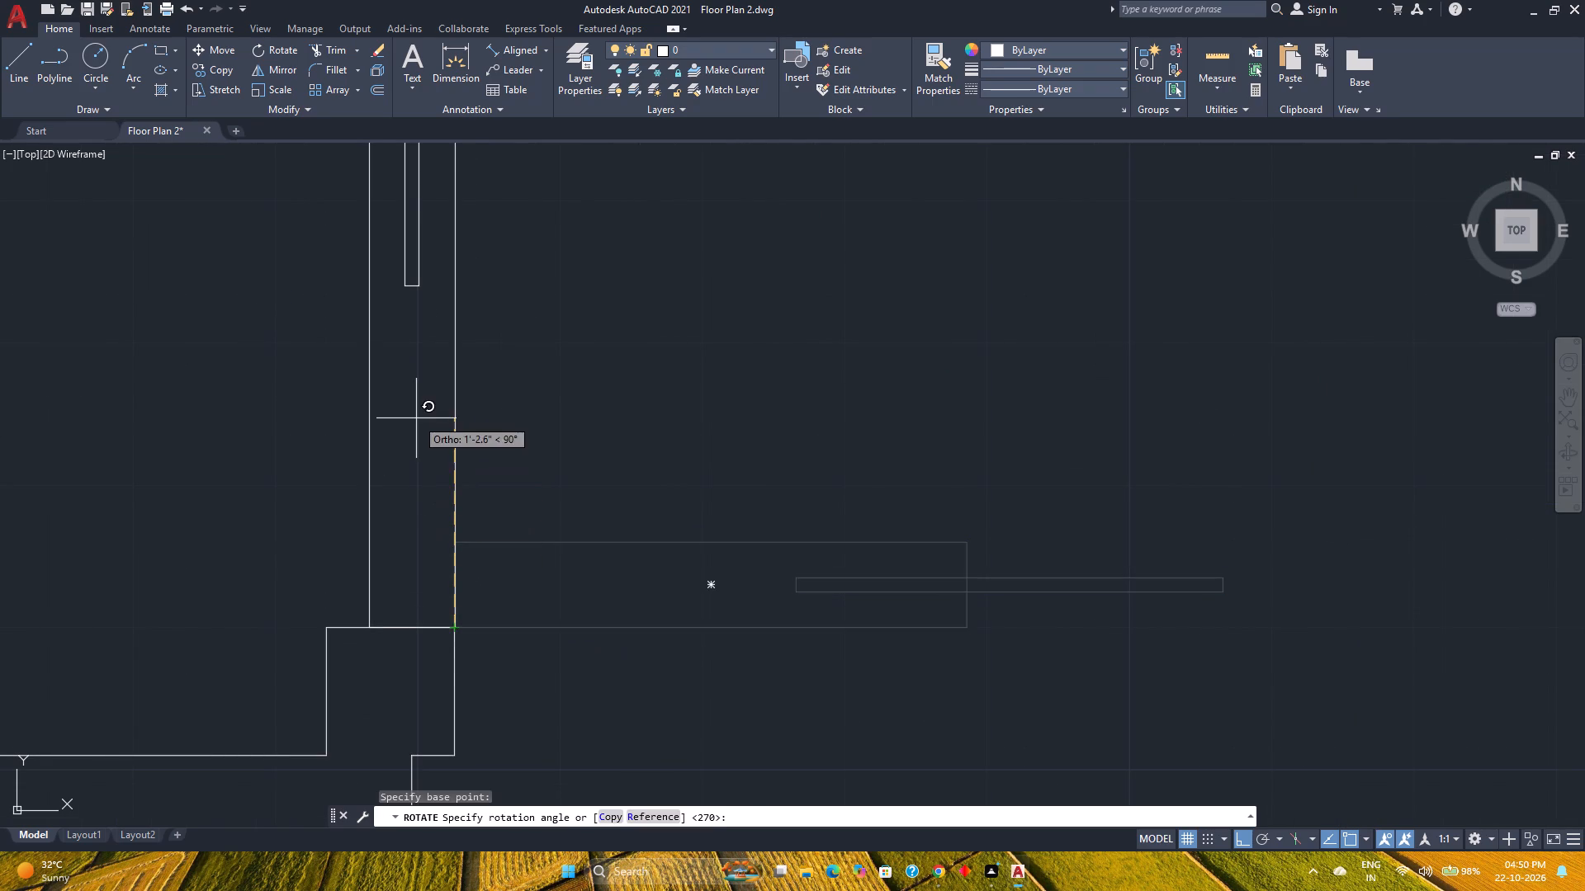
{"action": "left_click", "coordinate": [416, 417]}
{"action": "scroll", "coordinate": [429, 448], "scroll_direction": "down", "scroll_amount": 2}
{"action": "middle_click_drag", "start_coordinate": [429, 448], "coordinate": [497, 569]}
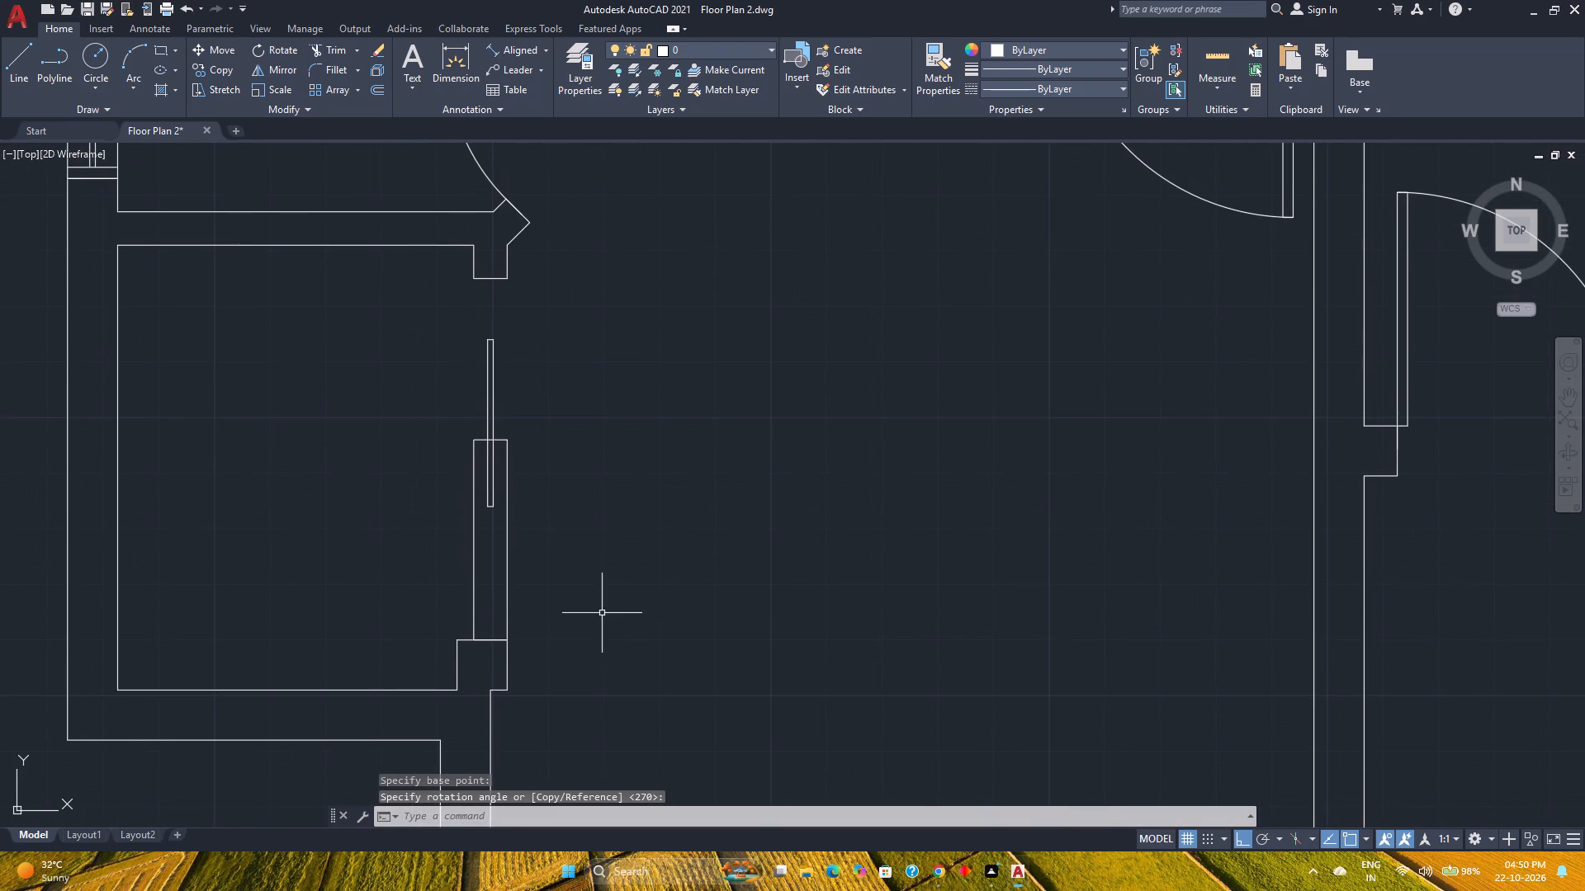
Save the drawing.
{"action": "scroll", "coordinate": [602, 613], "scroll_direction": "down", "scroll_amount": 1}
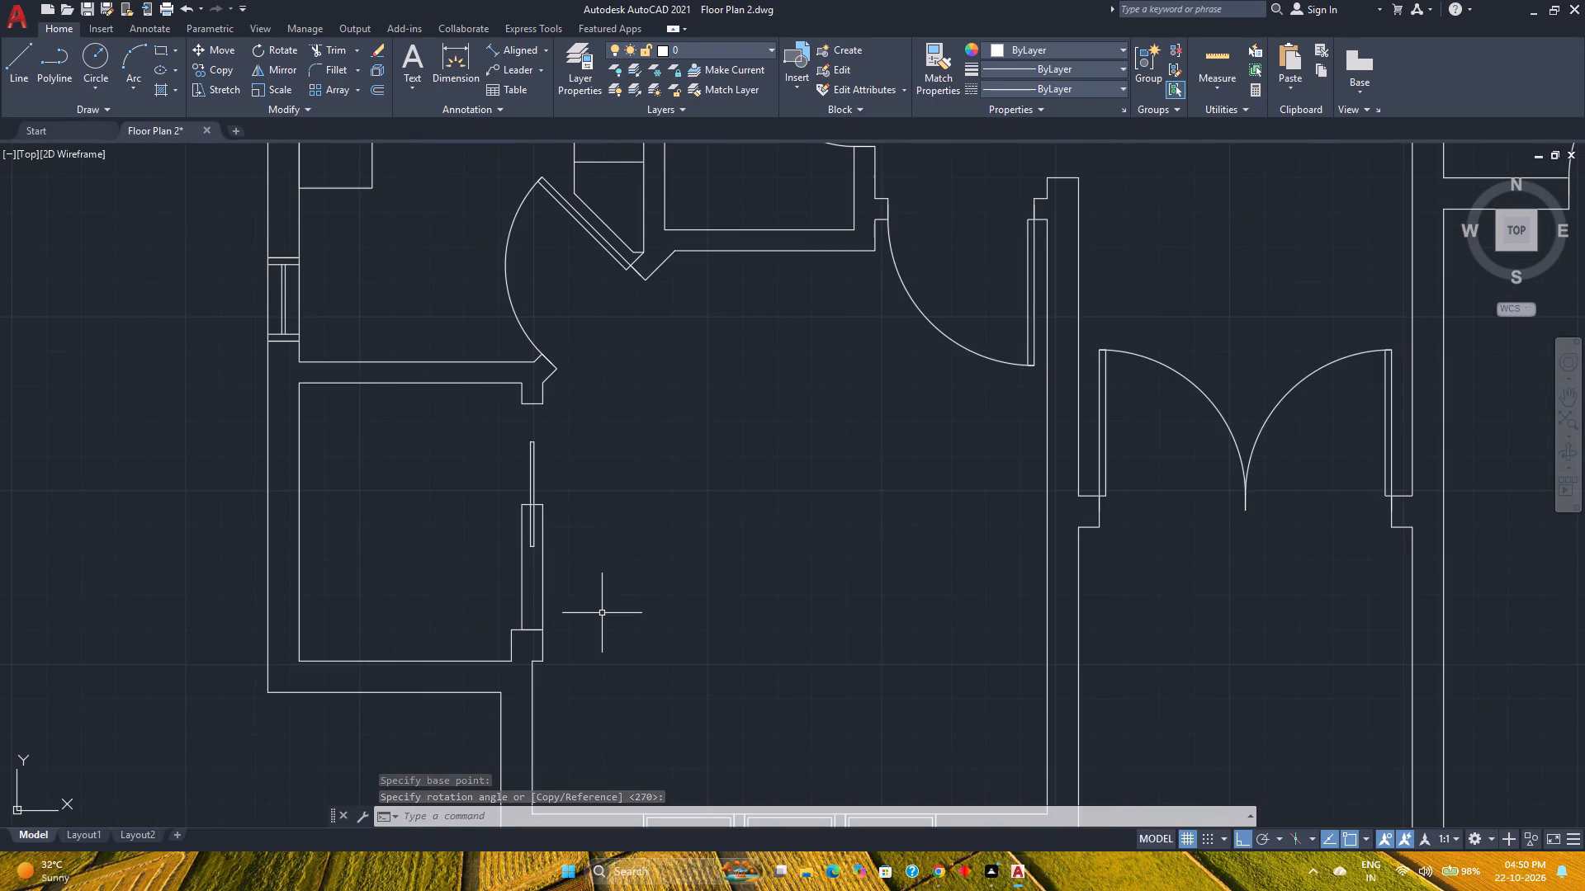
{"action": "scroll", "coordinate": [633, 563], "scroll_direction": "down", "scroll_amount": 1}
{"action": "middle_click_drag", "start_coordinate": [633, 563], "coordinate": [561, 605]}
{"action": "key", "text": "ctrl+s"}
Quick-measure the room beside the alcove.
{"action": "scroll", "coordinate": [550, 605], "scroll_direction": "down", "scroll_amount": 2}
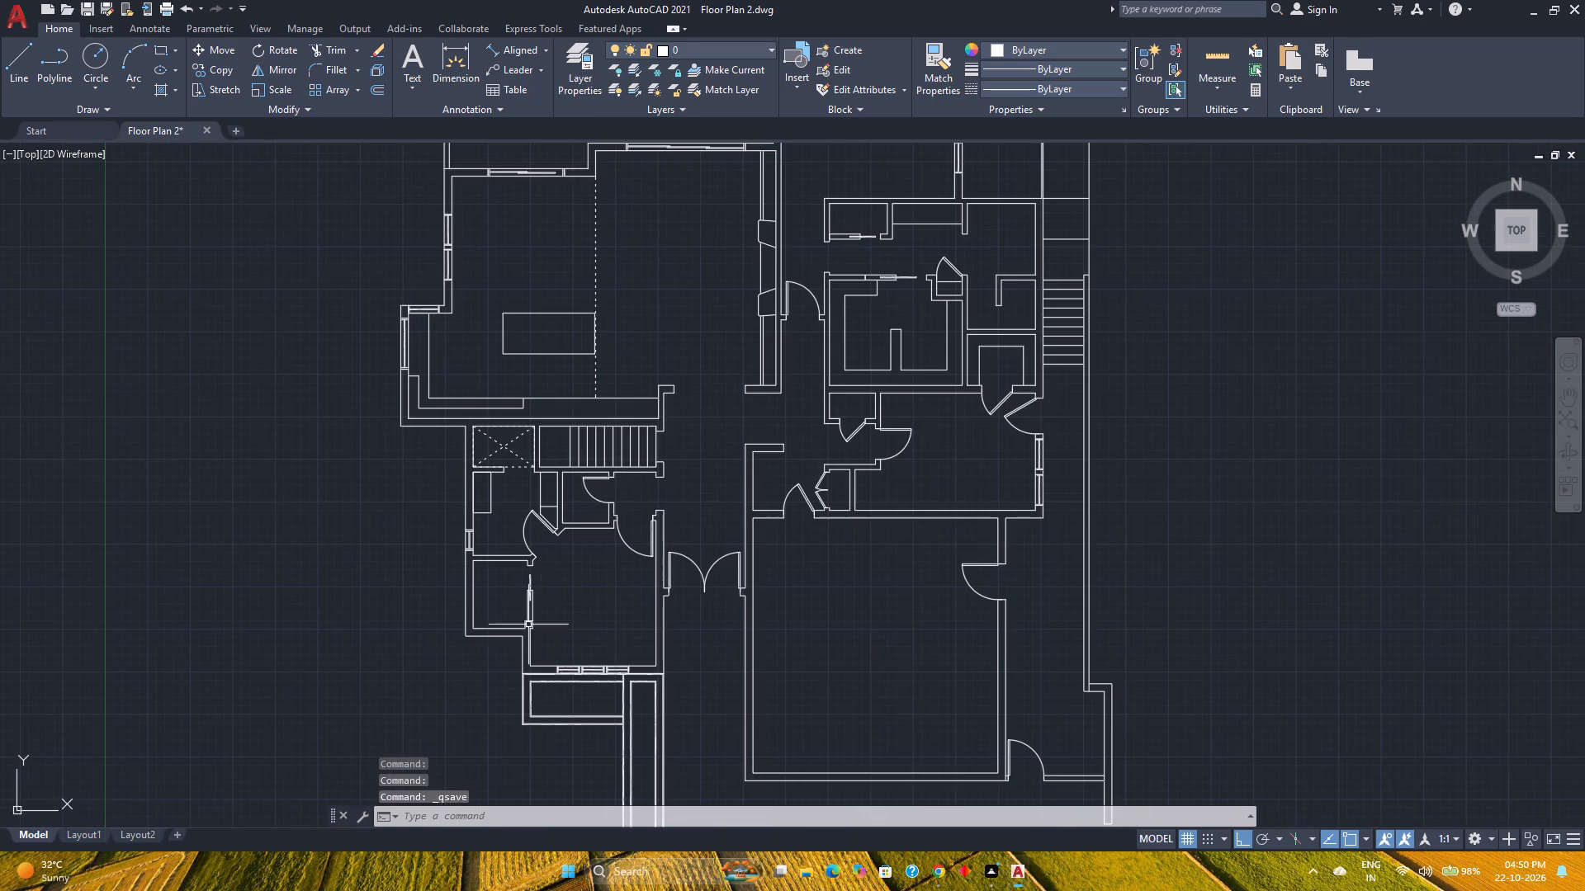
{"action": "scroll", "coordinate": [528, 625], "scroll_direction": "up", "scroll_amount": 8}
{"action": "scroll", "coordinate": [584, 590], "scroll_direction": "down", "scroll_amount": 7}
{"action": "middle_click_drag", "start_coordinate": [686, 576], "coordinate": [687, 573]}
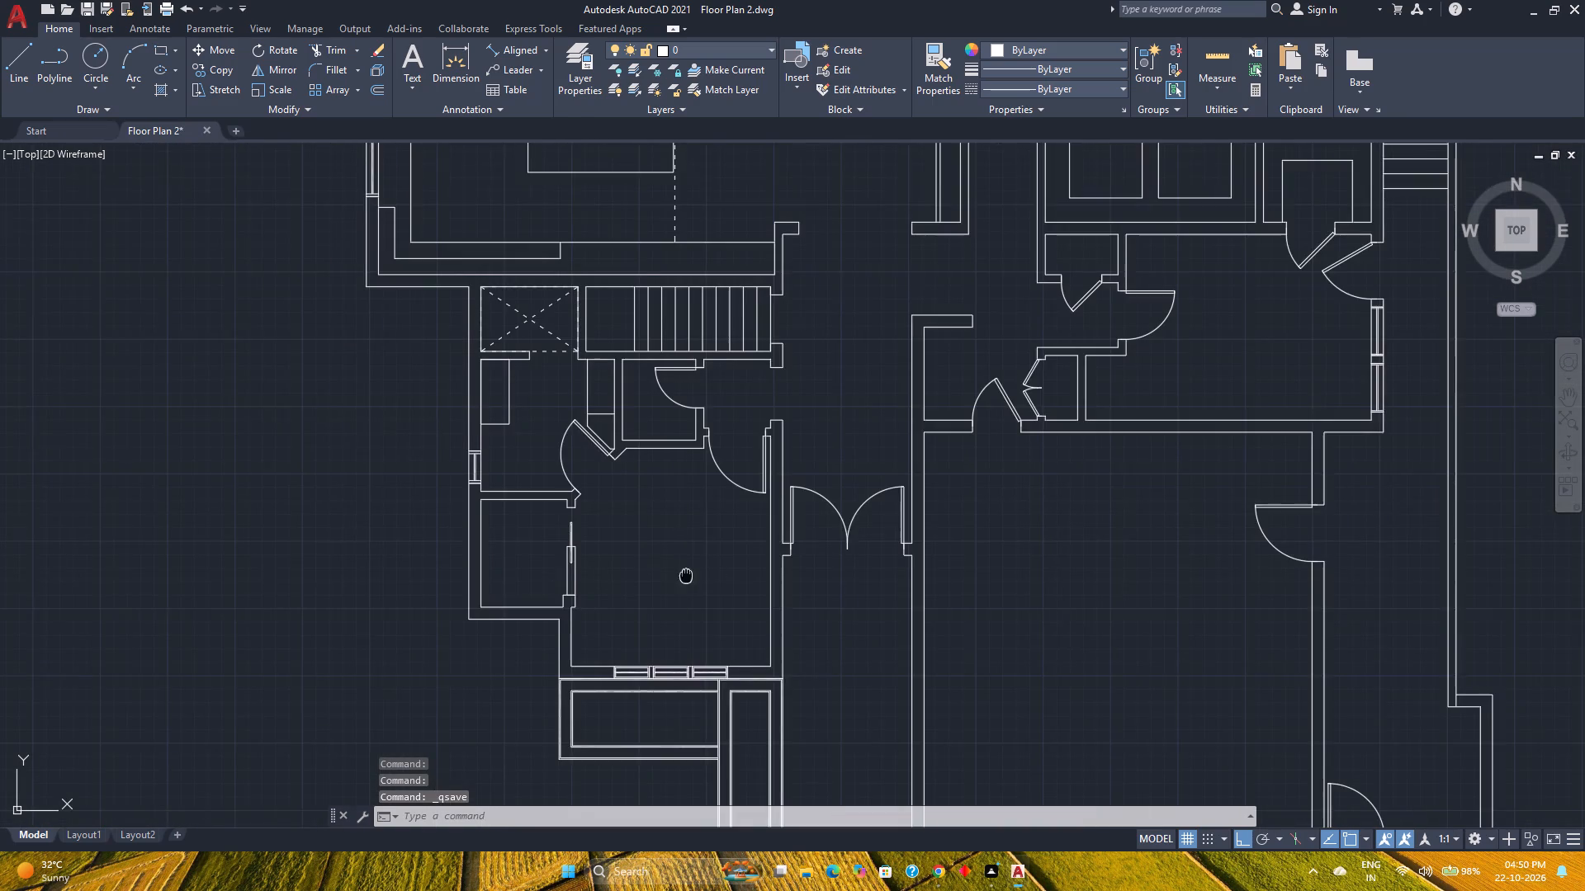
{"action": "middle_click_drag", "start_coordinate": [687, 573], "coordinate": [515, 549]}
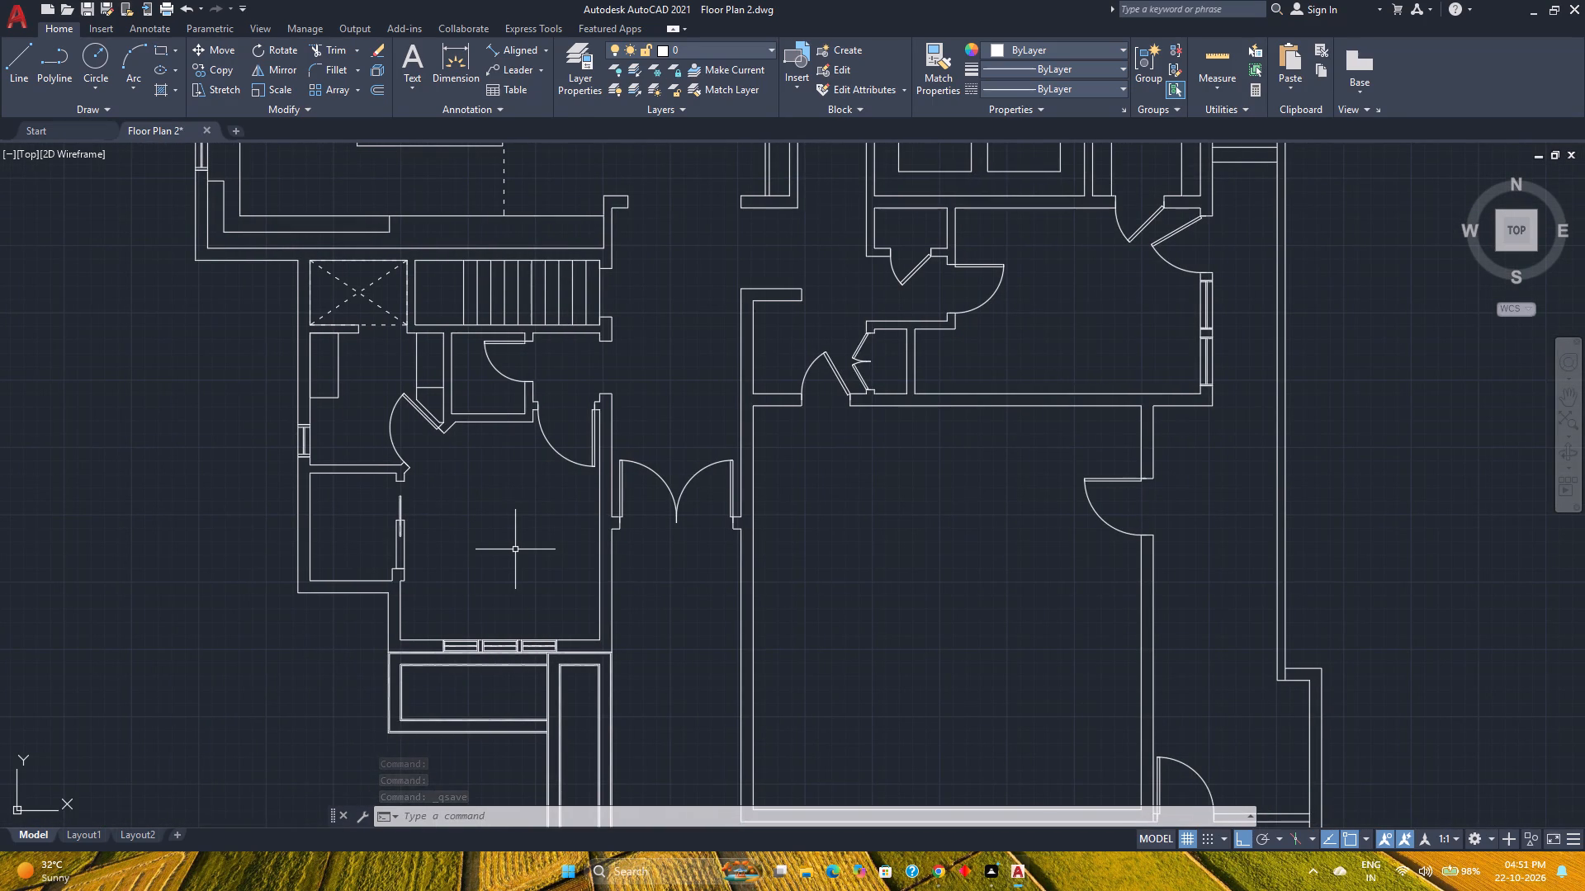
{"action": "left_click", "coordinate": [1214, 64]}
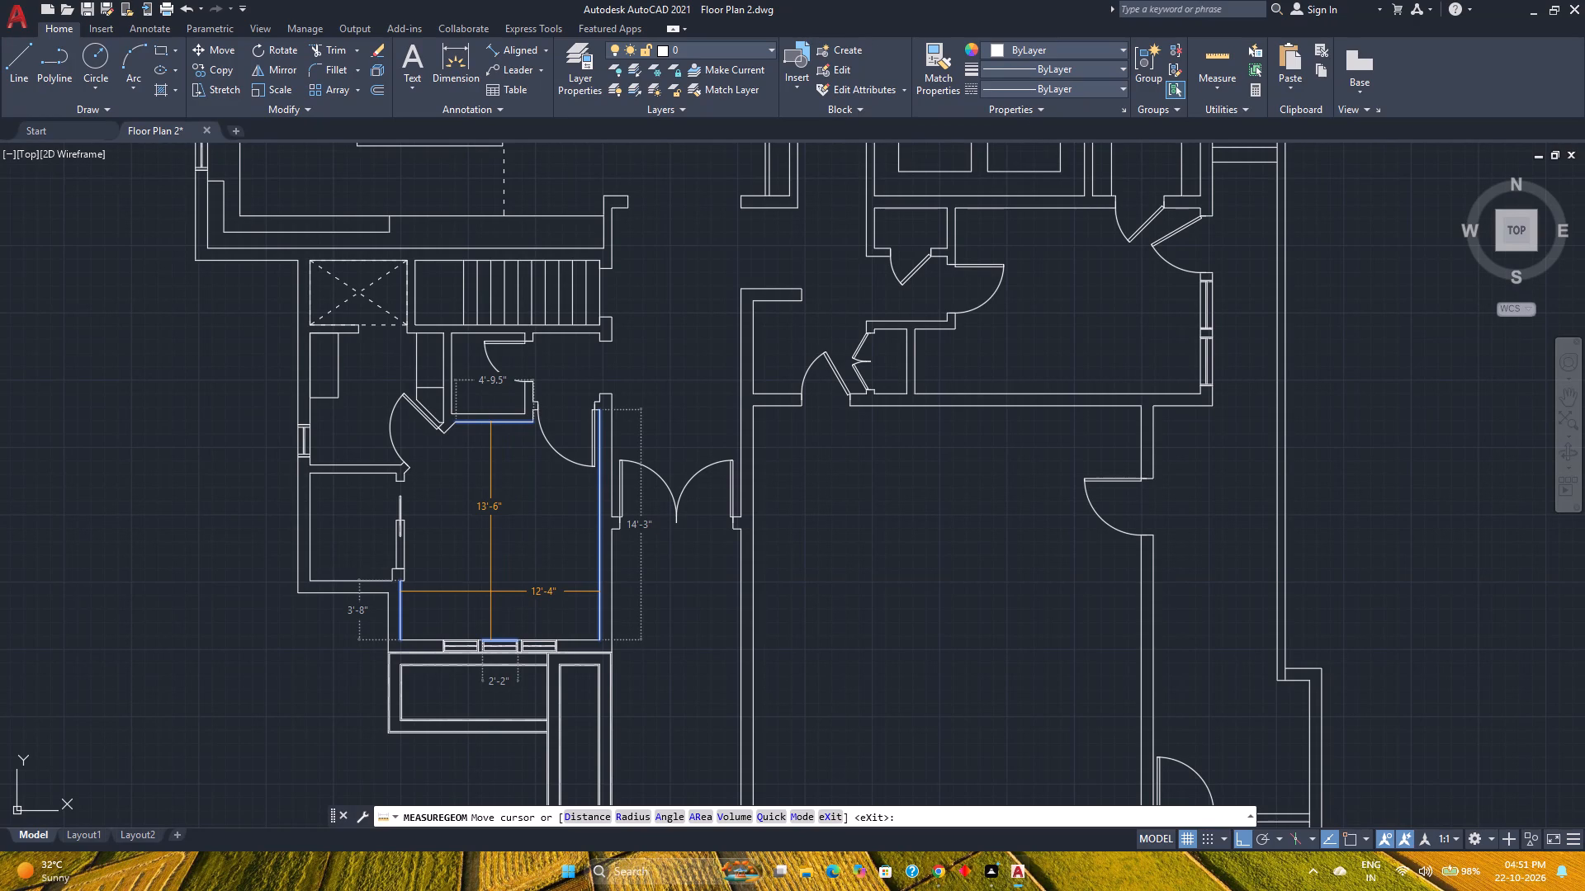
{"action": "key", "text": "Escape"}
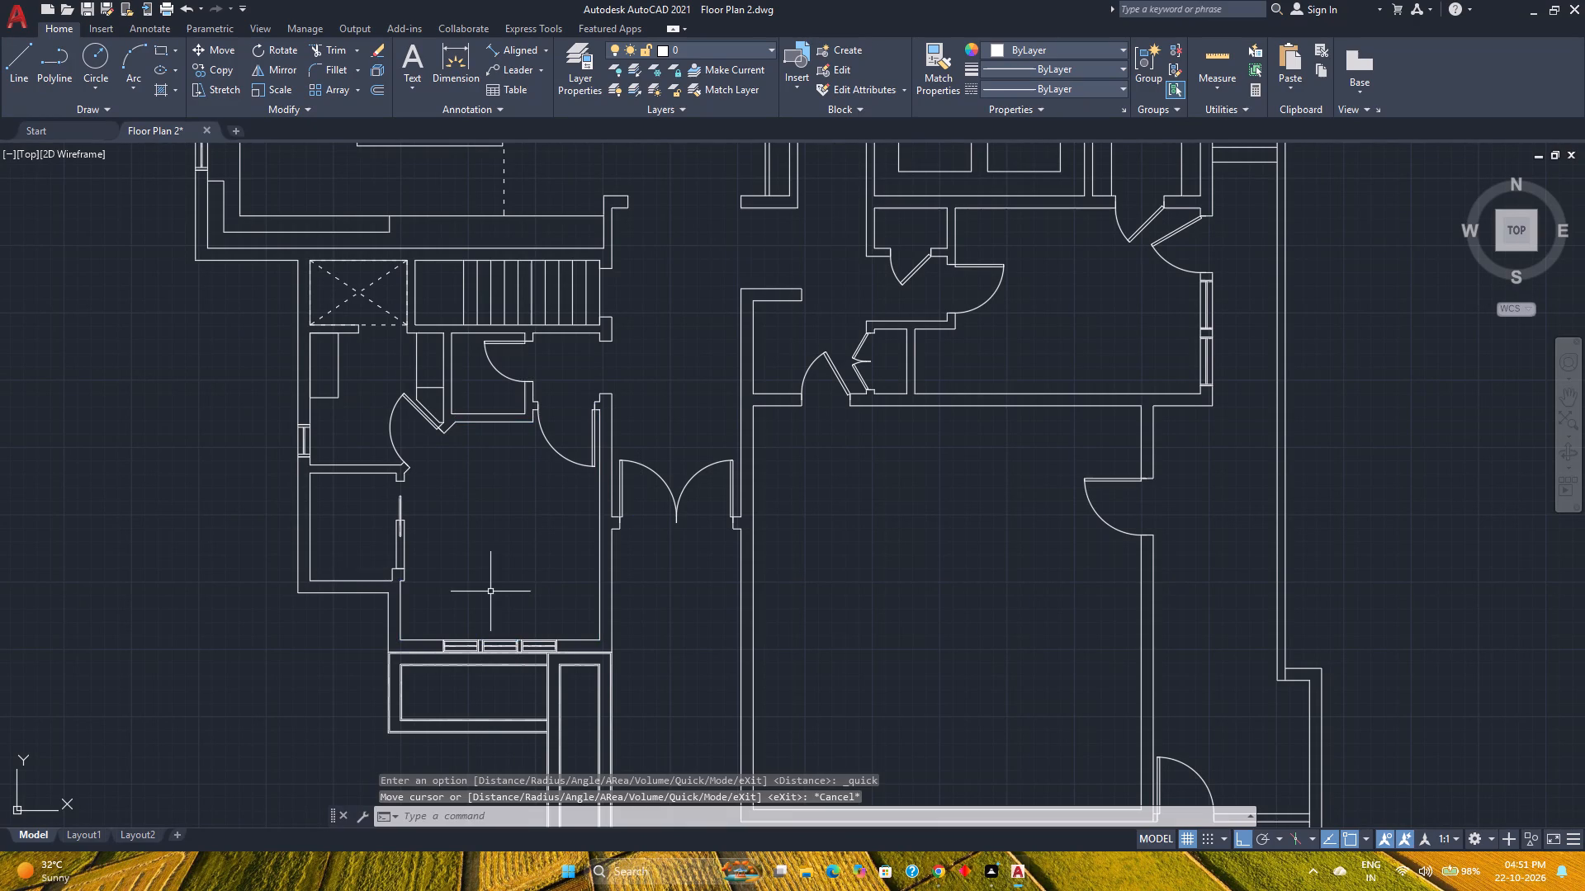
Examine the alcove's pocket door, its wall stubs and the neighbouring rooms around the double-door entrance.
{"action": "scroll", "coordinate": [433, 588], "scroll_direction": "up", "scroll_amount": 2}
{"action": "scroll", "coordinate": [352, 576], "scroll_direction": "up", "scroll_amount": 3}
{"action": "scroll", "coordinate": [352, 576], "scroll_direction": "down", "scroll_amount": 3}
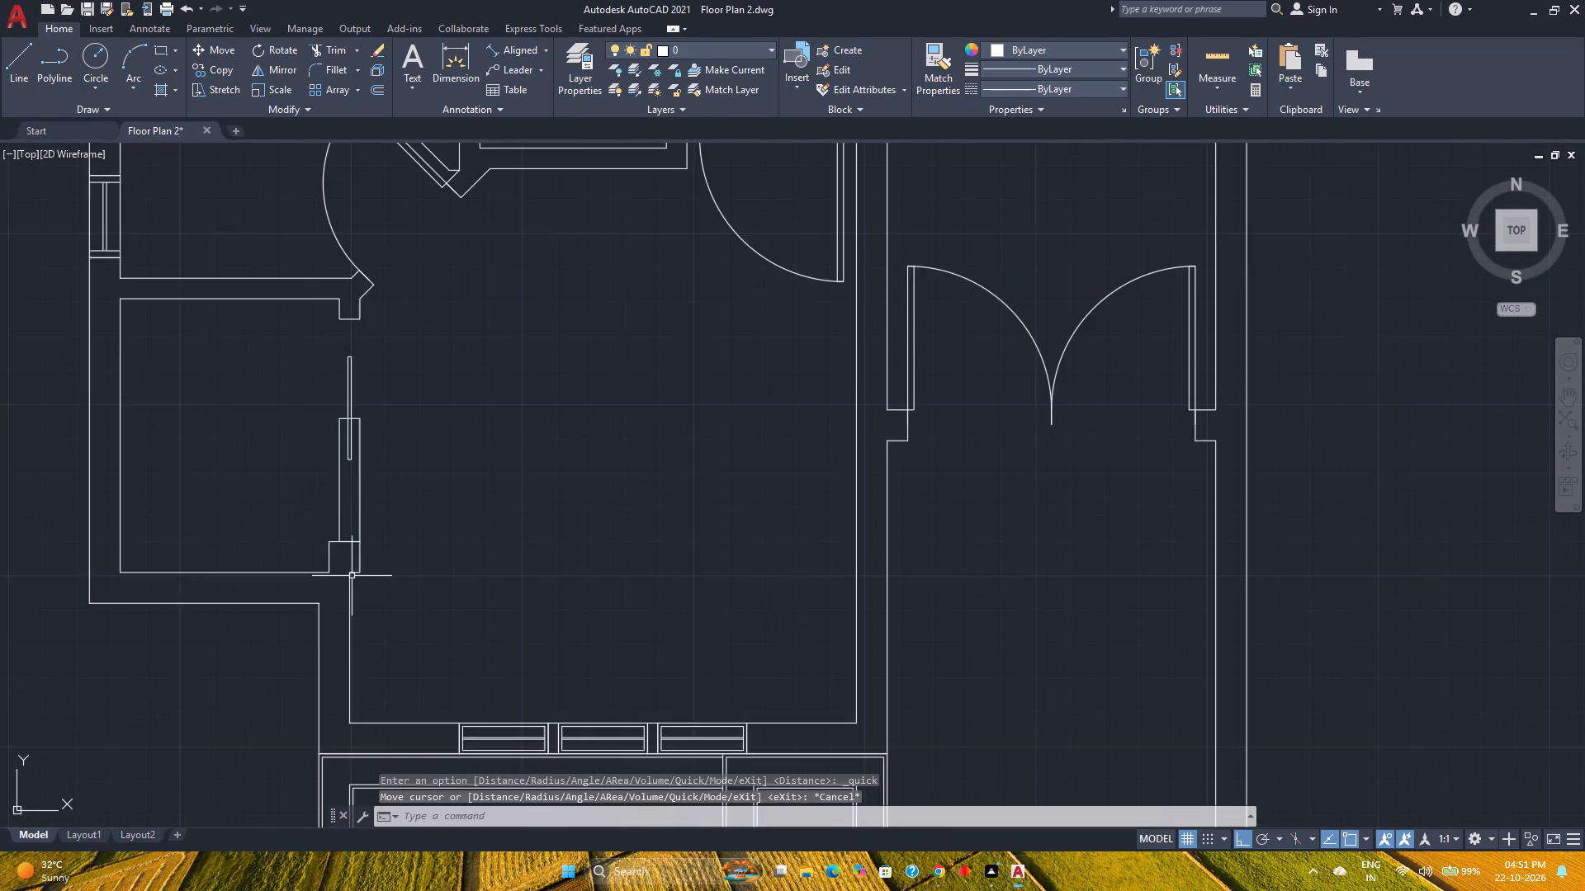
{"action": "scroll", "coordinate": [352, 576], "scroll_direction": "down", "scroll_amount": 3}
{"action": "middle_click_drag", "start_coordinate": [541, 594], "coordinate": [324, 531]}
{"action": "middle_click", "coordinate": [324, 531]}
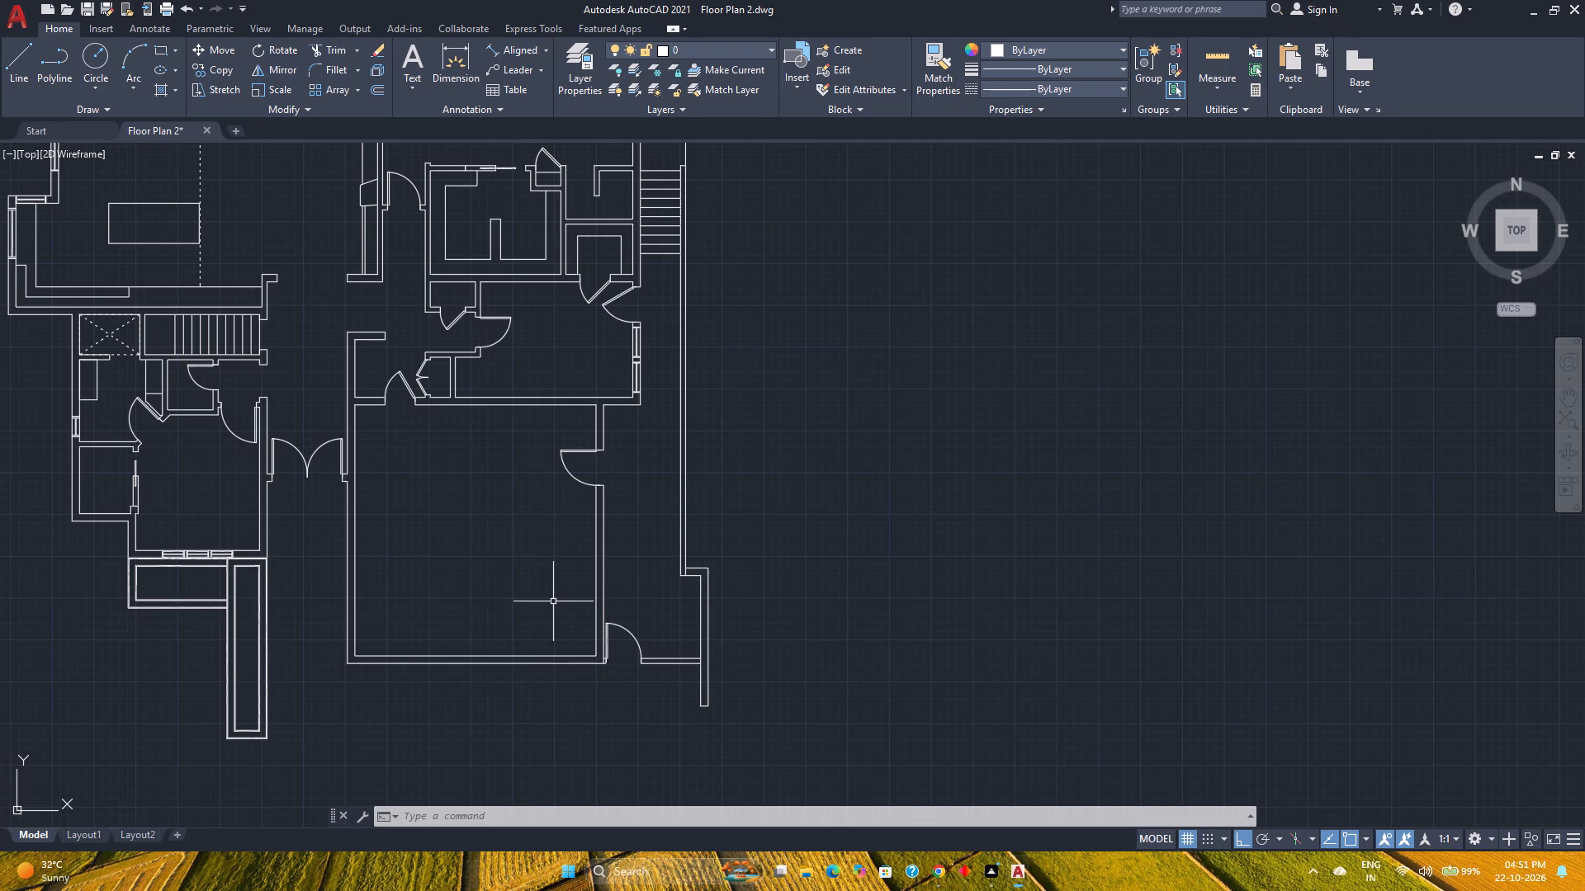
{"action": "scroll", "coordinate": [303, 535], "scroll_direction": "up", "scroll_amount": 1}
{"action": "middle_click_drag", "start_coordinate": [303, 535], "coordinate": [305, 536]}
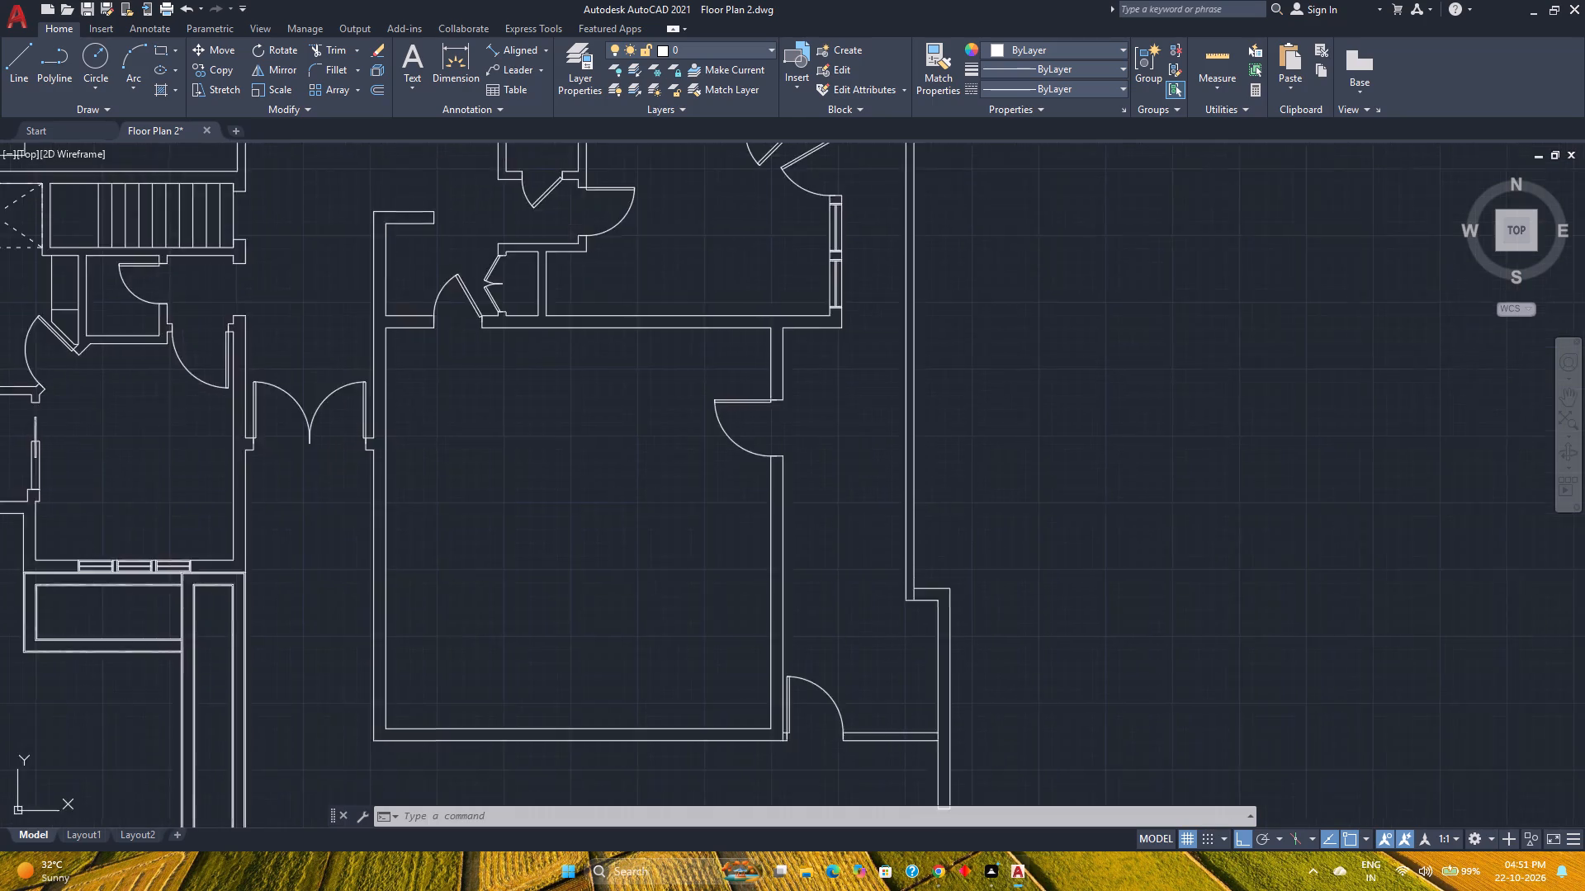
{"action": "middle_click_drag", "start_coordinate": [305, 536], "coordinate": [450, 688]}
{"action": "middle_click", "coordinate": [452, 688]}
Copy the swing door of the small closet below the stairs to the upper jamb of the opening at the stairs' end.
{"action": "scroll", "coordinate": [495, 673], "scroll_direction": "down", "scroll_amount": 1}
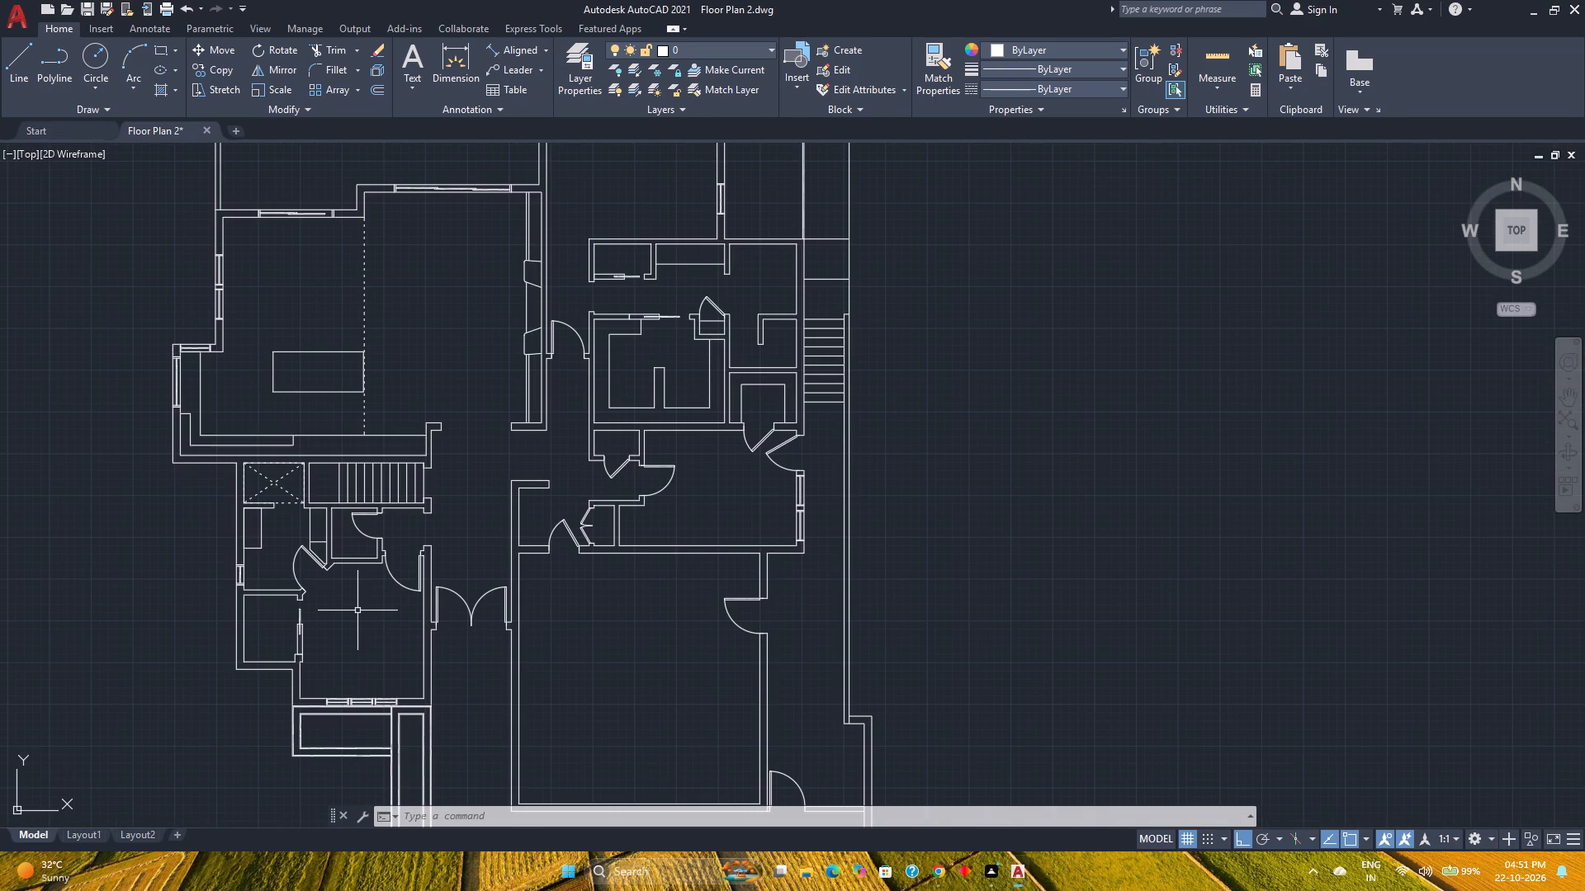
{"action": "scroll", "coordinate": [357, 610], "scroll_direction": "down", "scroll_amount": 1}
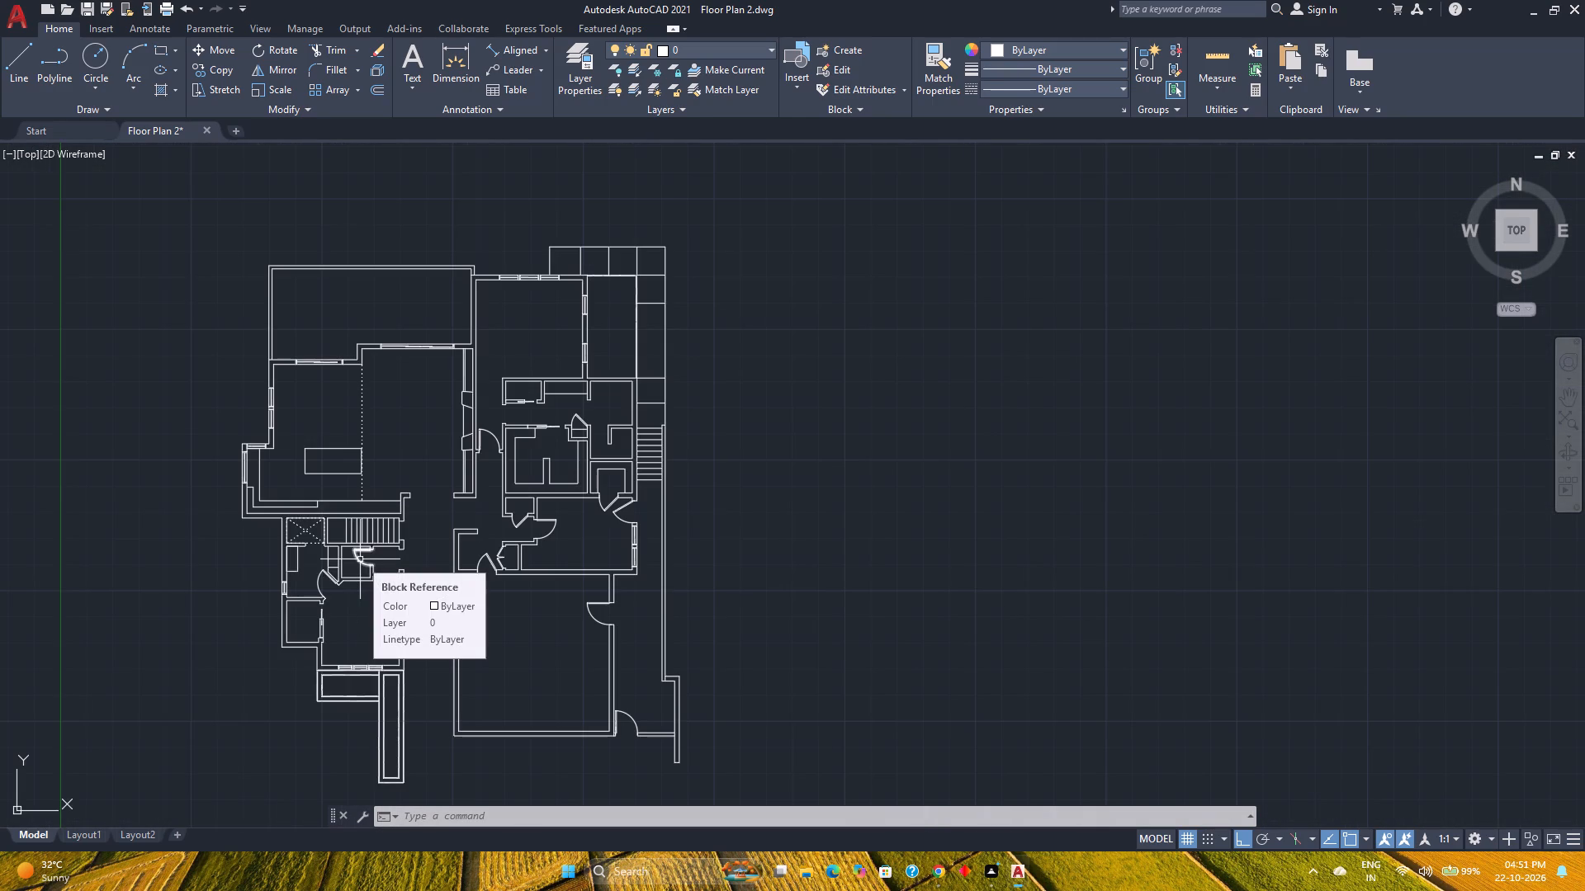
{"action": "scroll", "coordinate": [385, 525], "scroll_direction": "up", "scroll_amount": 1}
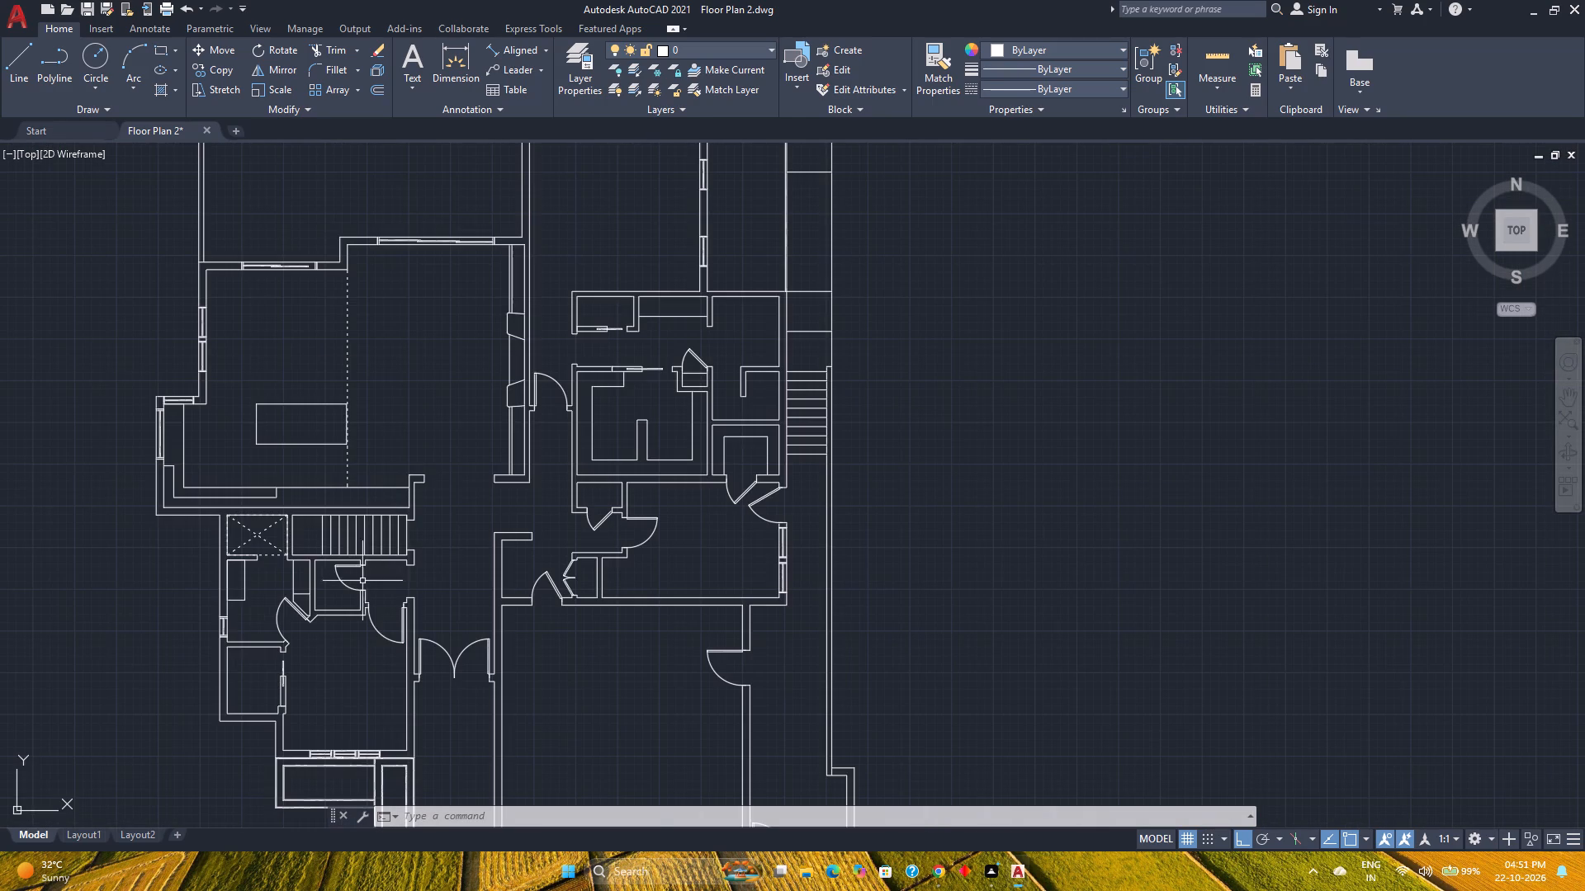
{"action": "left_click", "coordinate": [341, 568]}
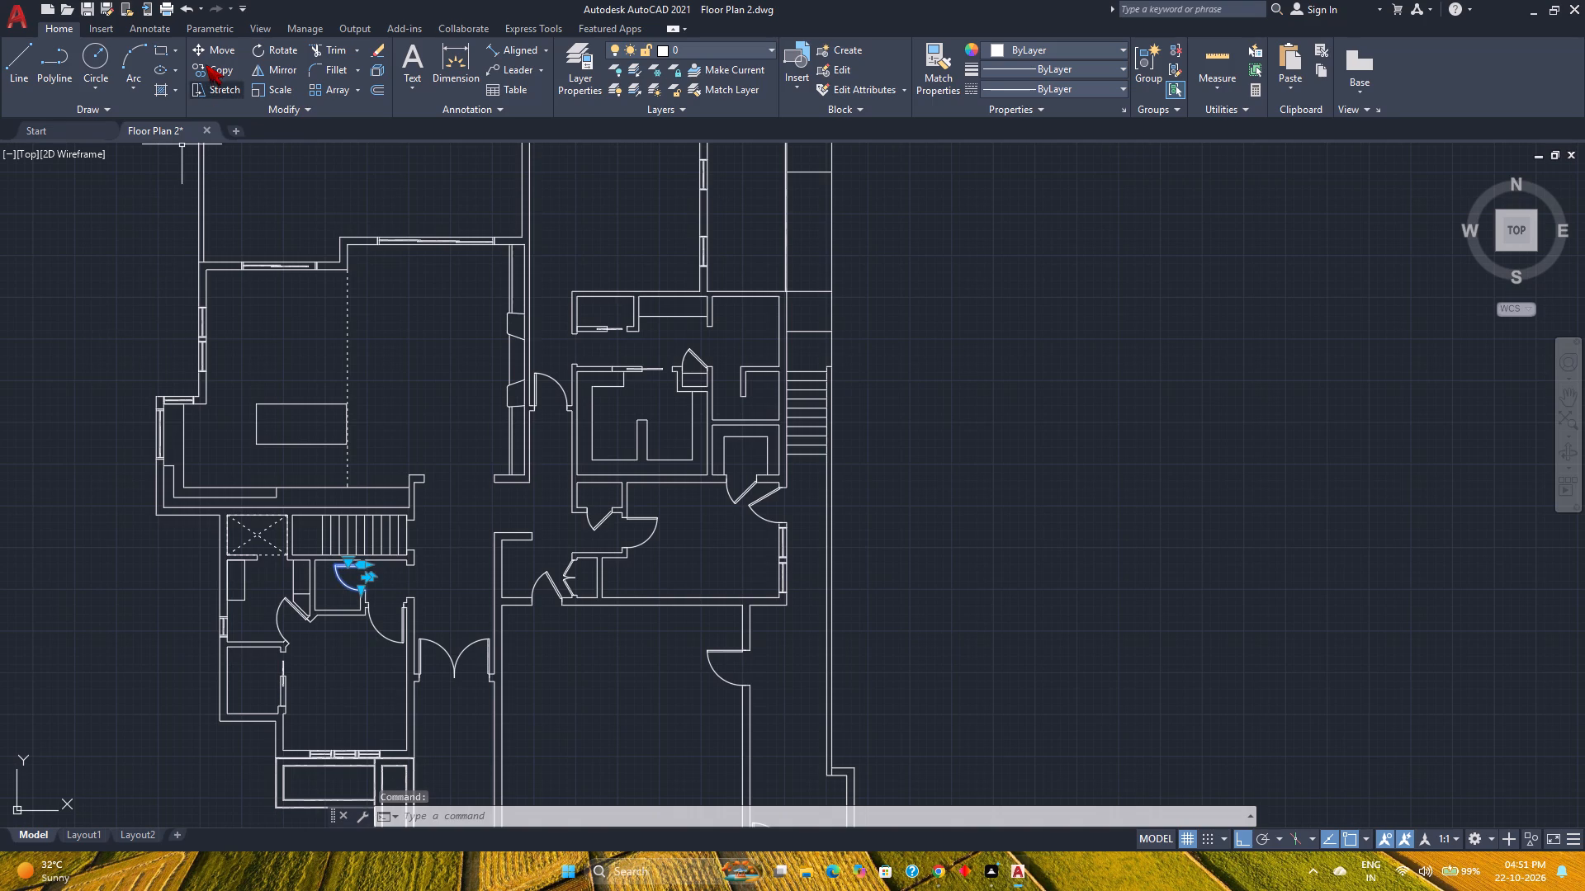
{"action": "left_click", "coordinate": [206, 64]}
{"action": "scroll", "coordinate": [360, 568], "scroll_direction": "up", "scroll_amount": 7}
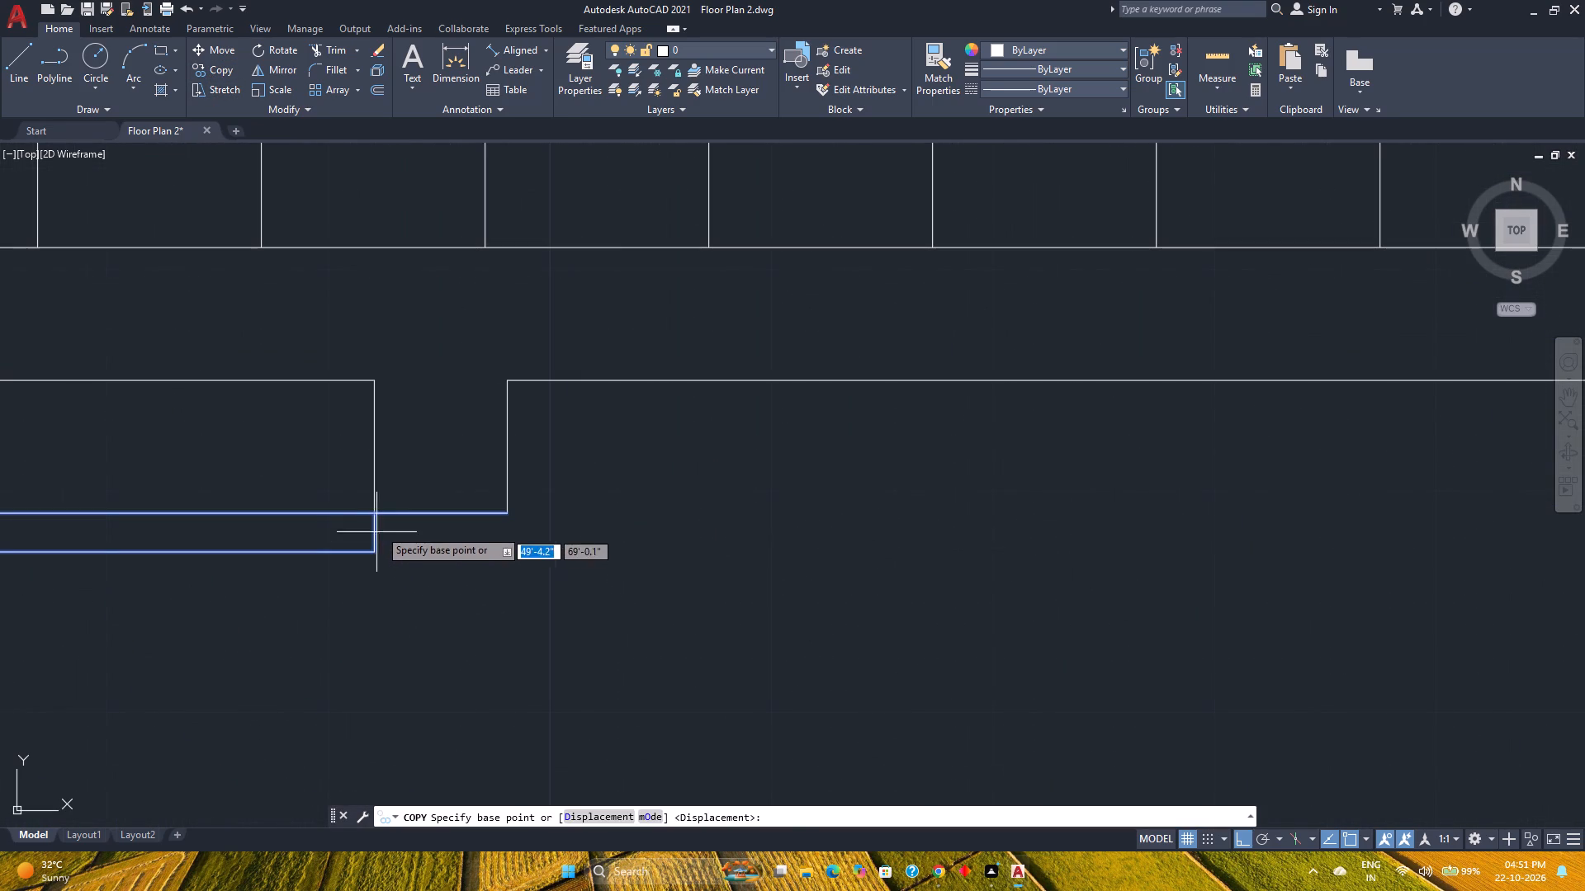
{"action": "left_click", "coordinate": [380, 518]}
{"action": "scroll", "coordinate": [380, 518], "scroll_direction": "down", "scroll_amount": 5}
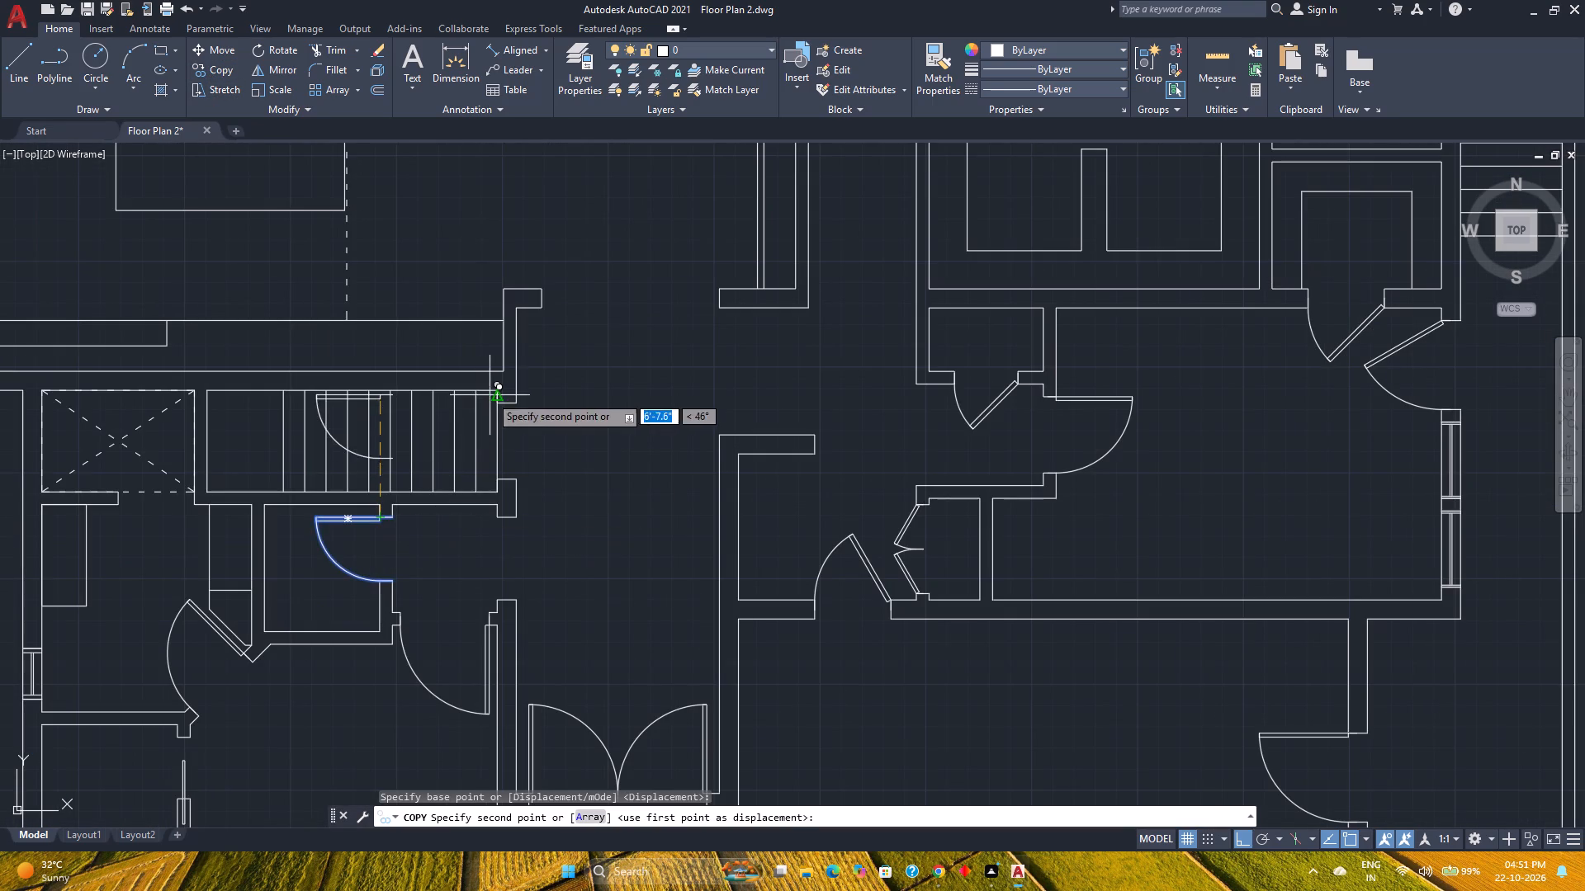
{"action": "scroll", "coordinate": [486, 405], "scroll_direction": "up", "scroll_amount": 4}
{"action": "left_click", "coordinate": [552, 389]}
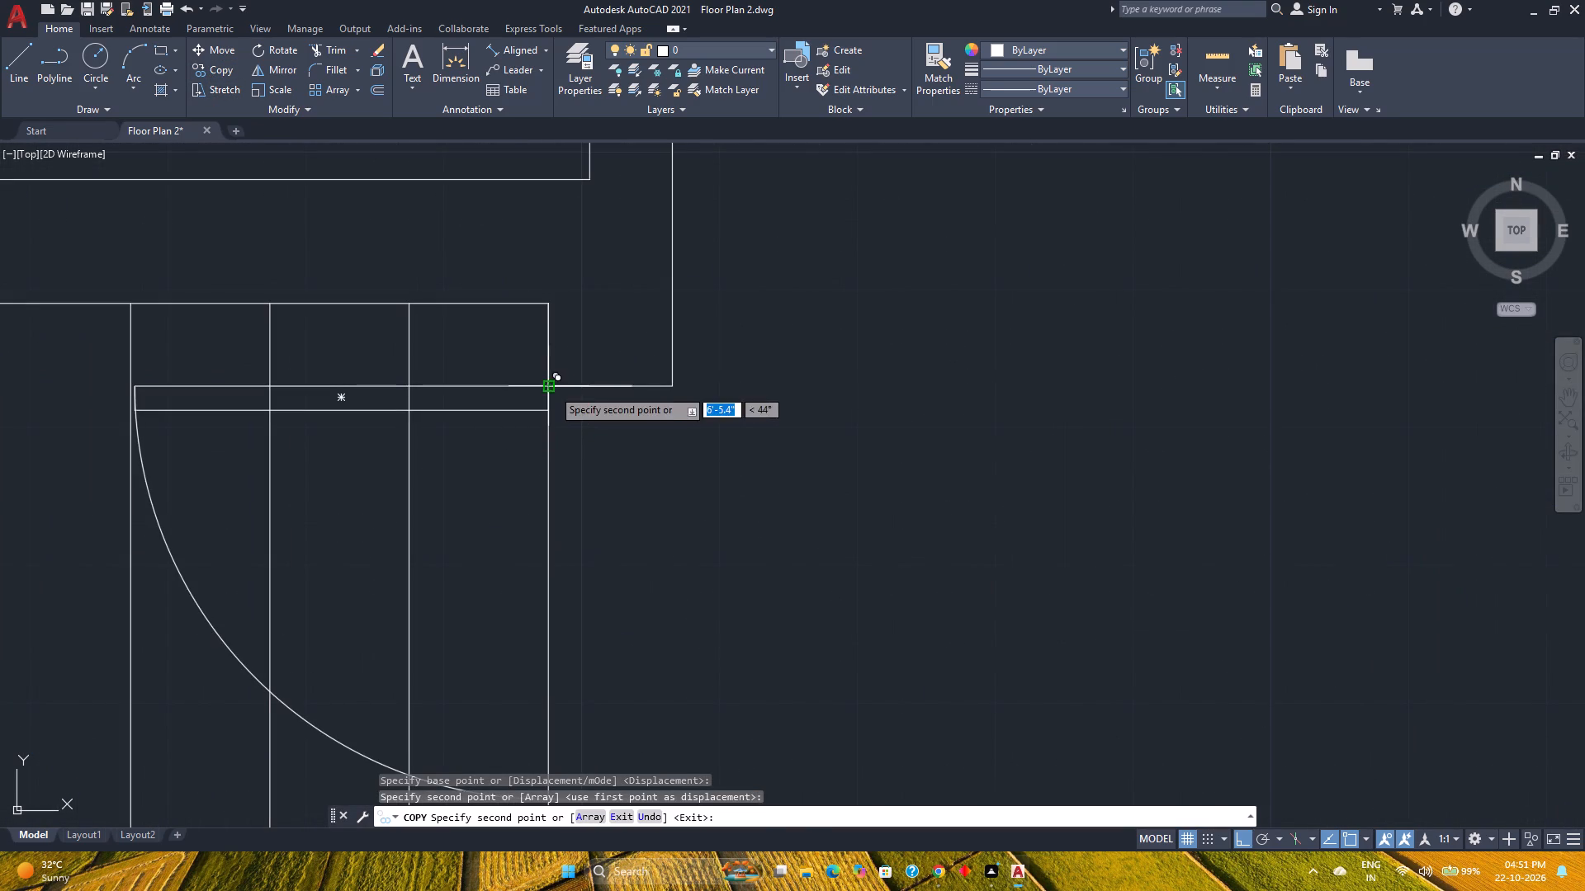
{"action": "scroll", "coordinate": [504, 404], "scroll_direction": "down", "scroll_amount": 1}
{"action": "key", "text": "Escape"}
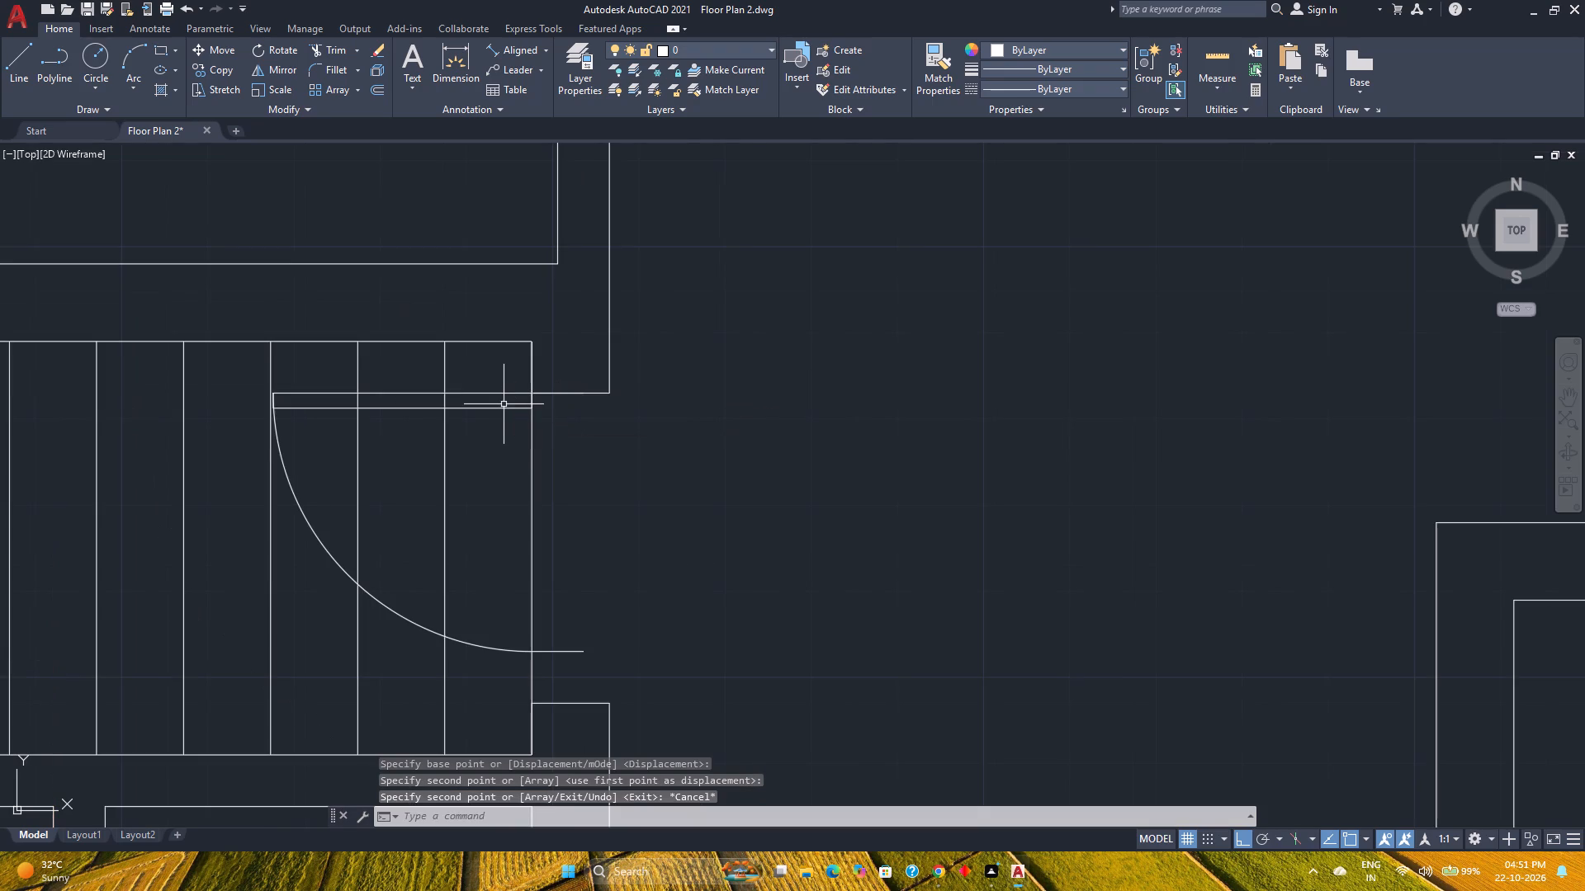
Flip the copied stair door to swing away from the stairs and stretch its width to the opening's lower jamb.
{"action": "left_click", "coordinate": [498, 408]}
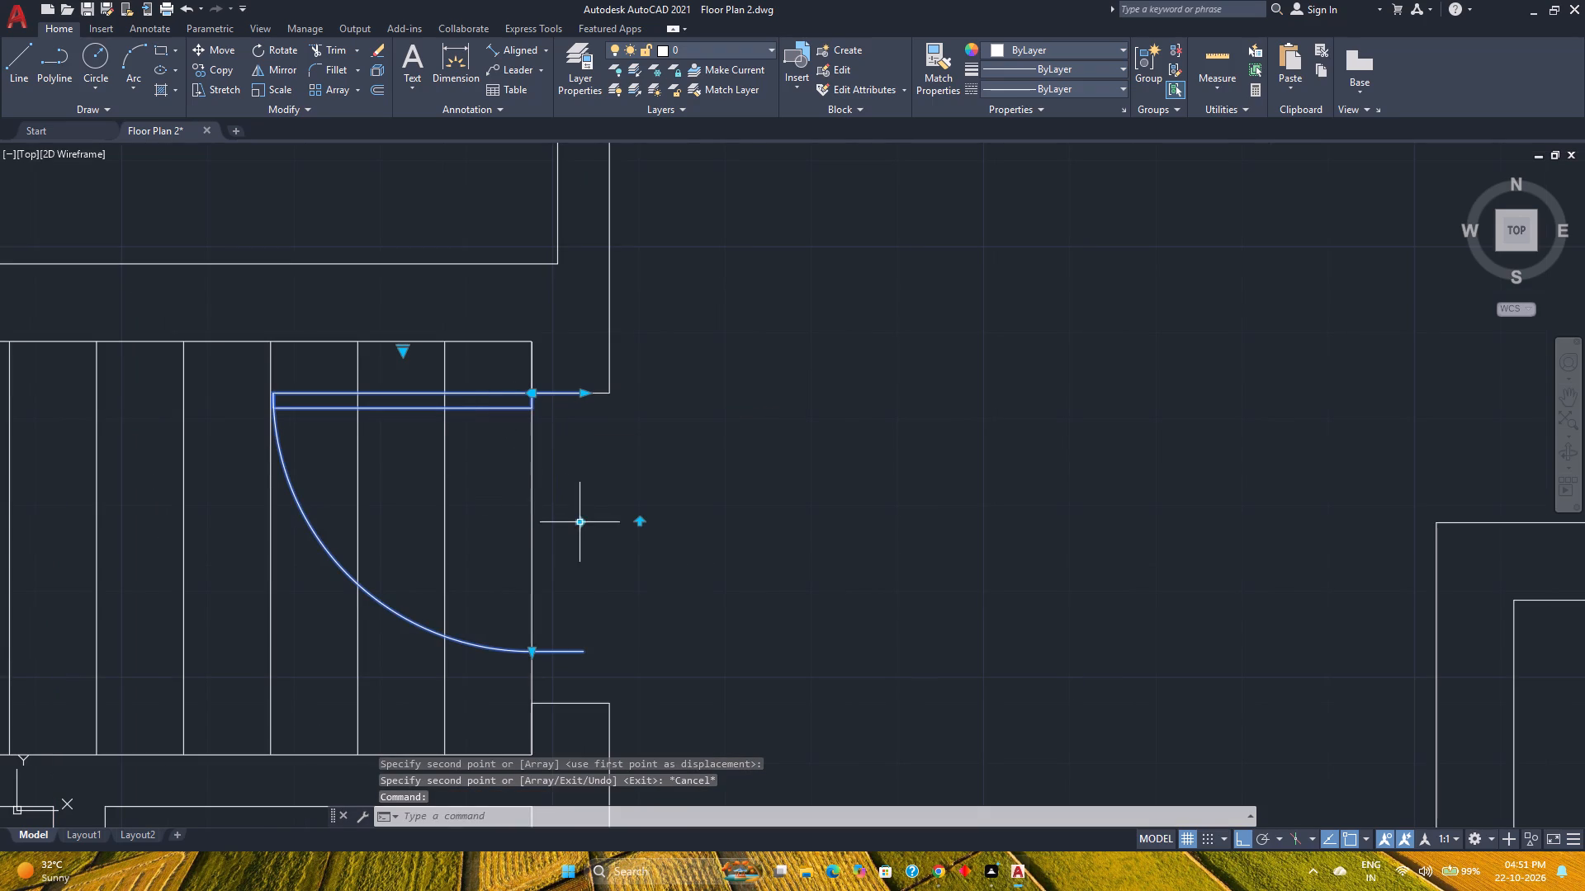
{"action": "left_click", "coordinate": [579, 521]}
{"action": "left_click", "coordinate": [584, 649]}
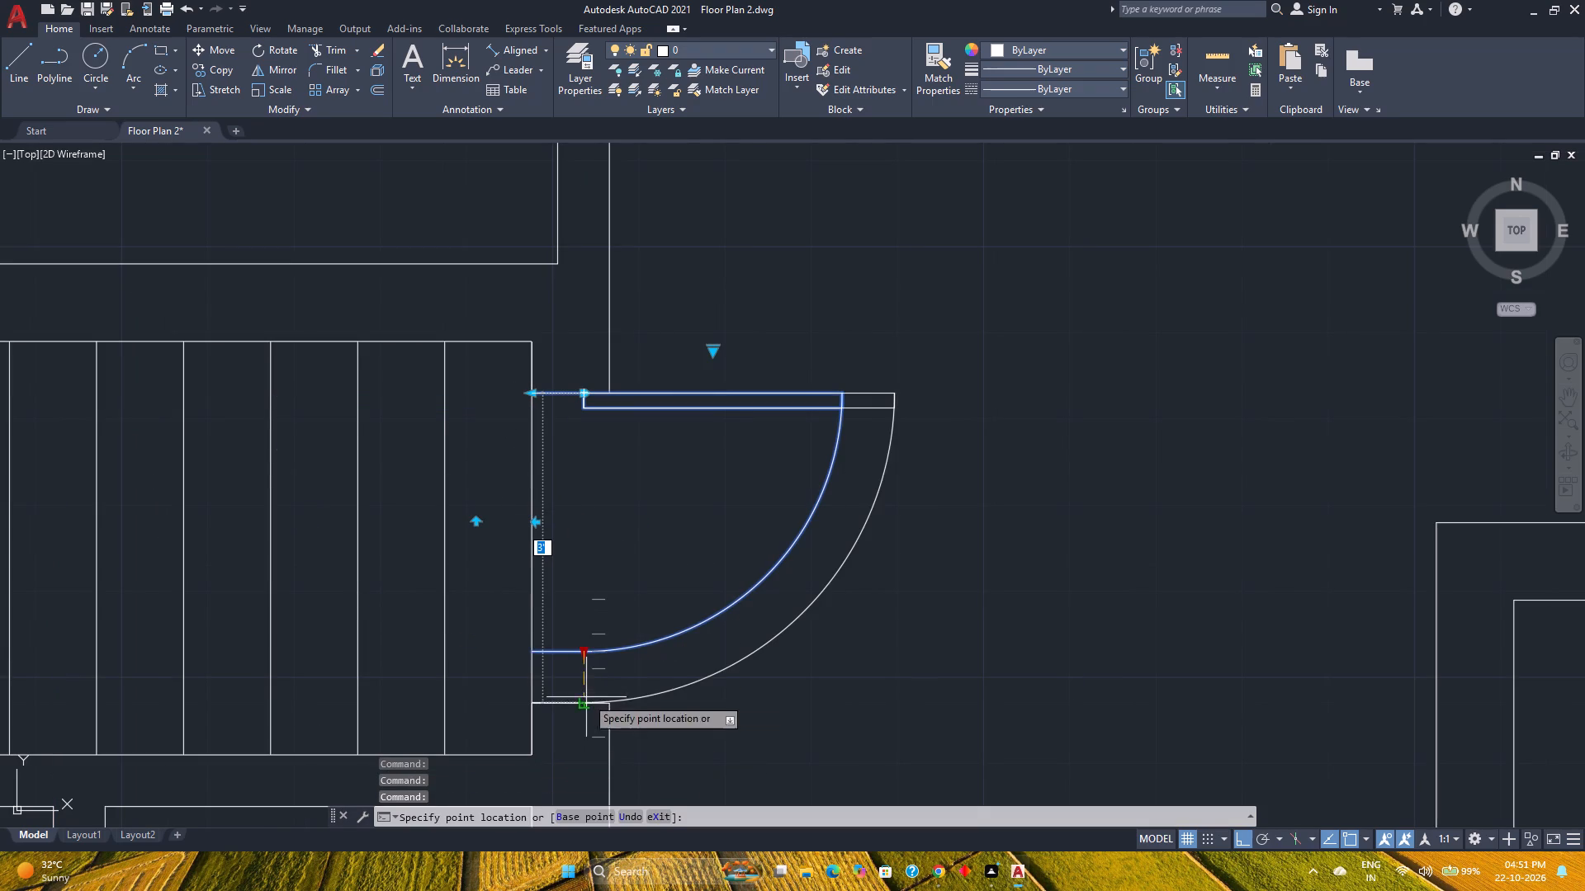
{"action": "left_click", "coordinate": [593, 702]}
Move the stair door from its hinge corner to the outer face corner of the opening's upper jamb.
{"action": "scroll", "coordinate": [781, 698], "scroll_direction": "down", "scroll_amount": 1}
{"action": "middle_click_drag", "start_coordinate": [781, 698], "coordinate": [755, 680]}
{"action": "middle_click", "coordinate": [755, 680]}
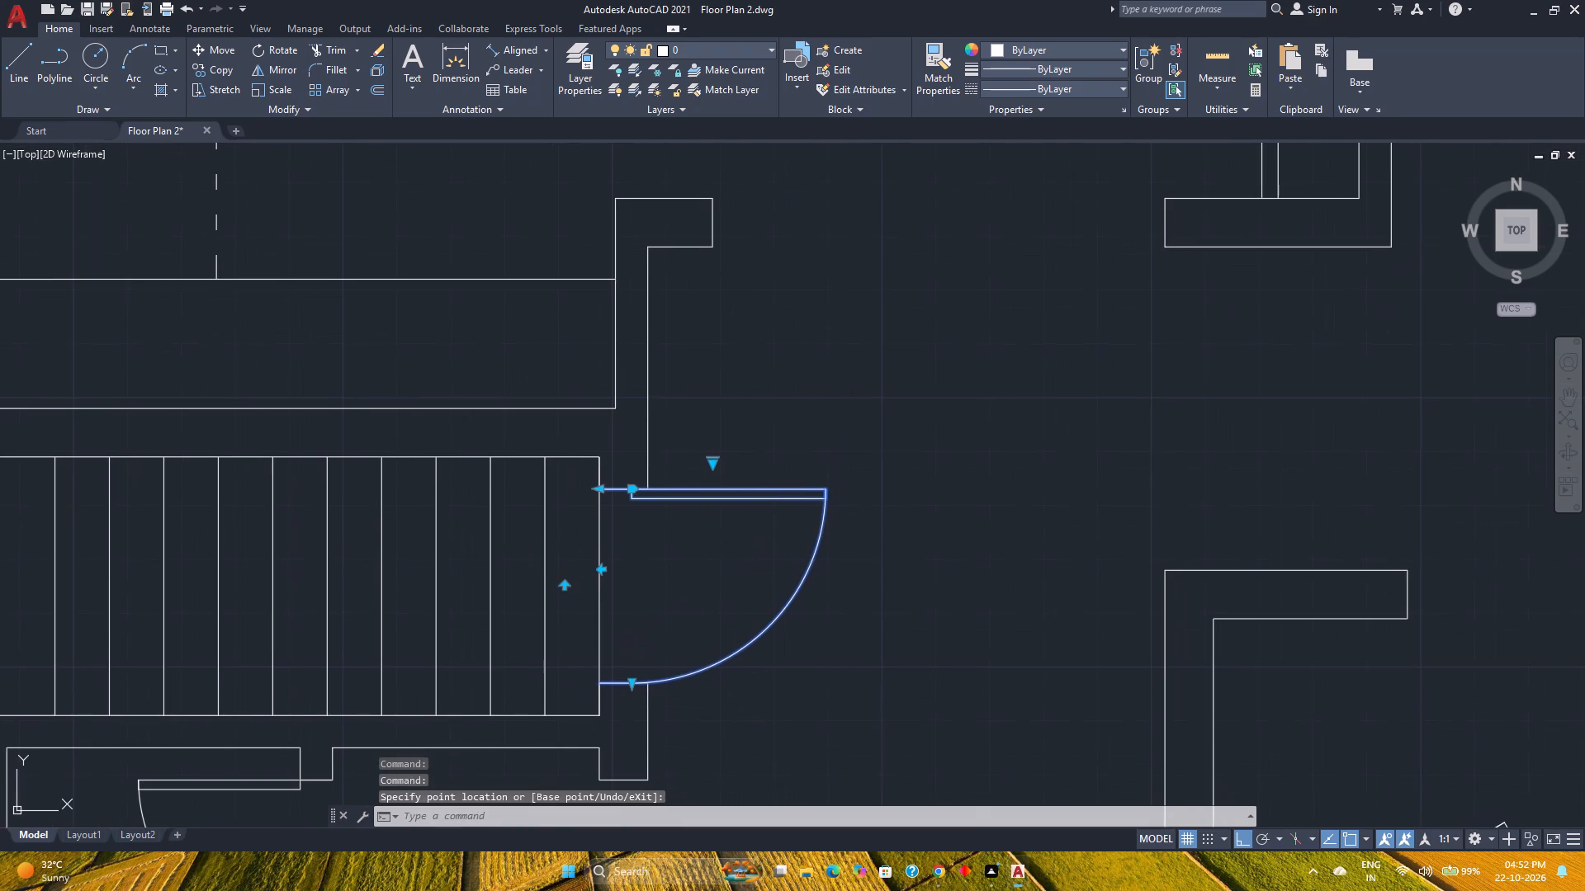
{"action": "key", "text": "m"}
{"action": "key", "text": "Return"}
{"action": "scroll", "coordinate": [637, 487], "scroll_direction": "up", "scroll_amount": 2}
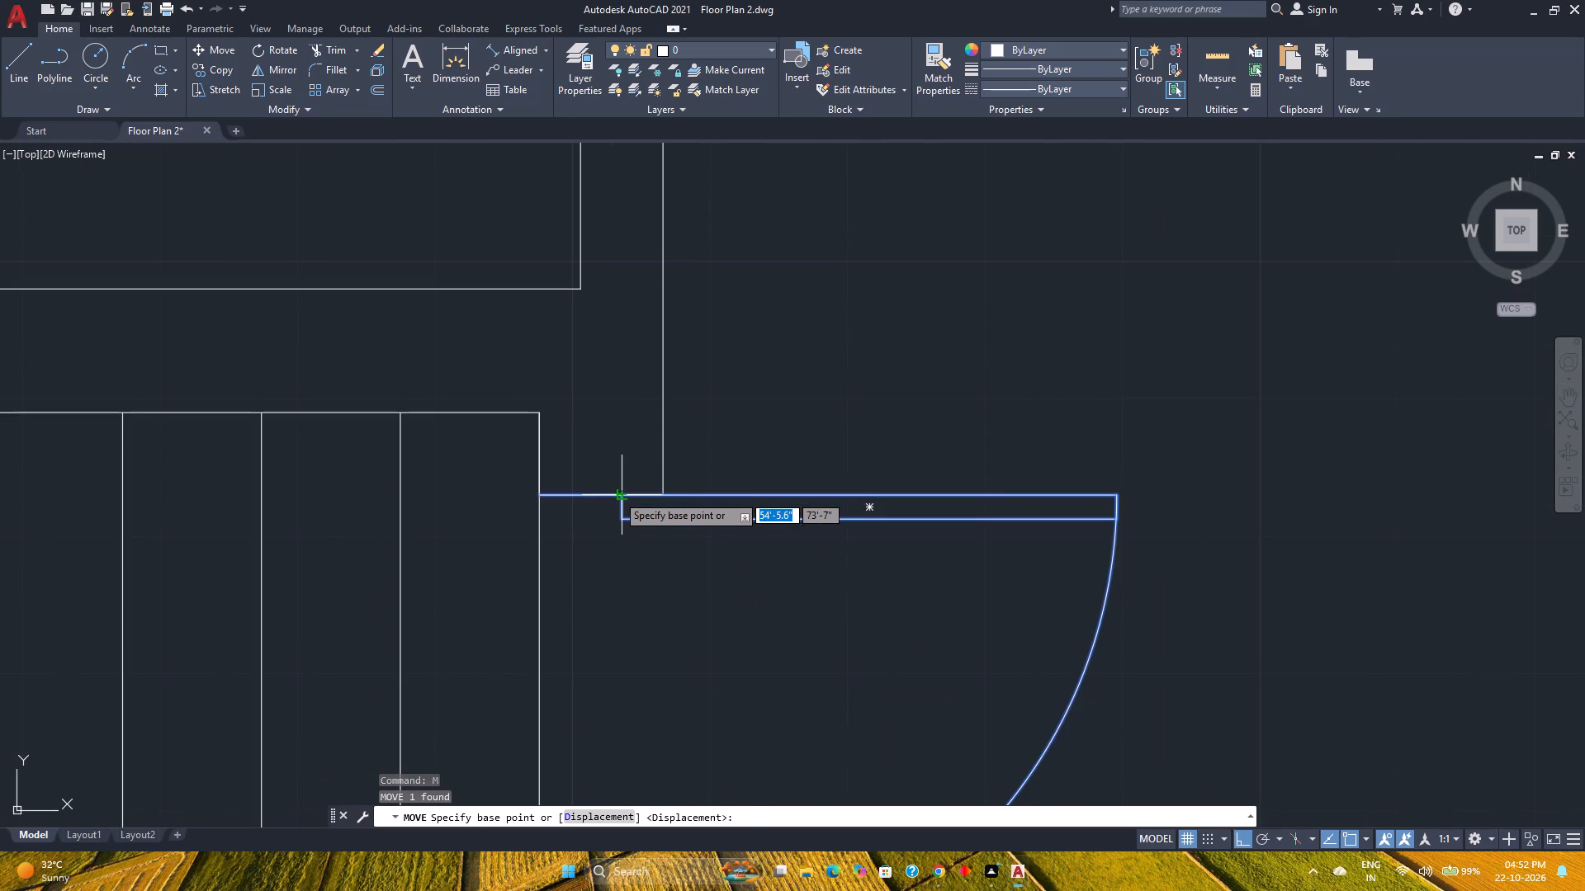
{"action": "left_click", "coordinate": [617, 494]}
{"action": "left_click", "coordinate": [664, 493]}
{"action": "scroll", "coordinate": [669, 580], "scroll_direction": "down", "scroll_amount": 2}
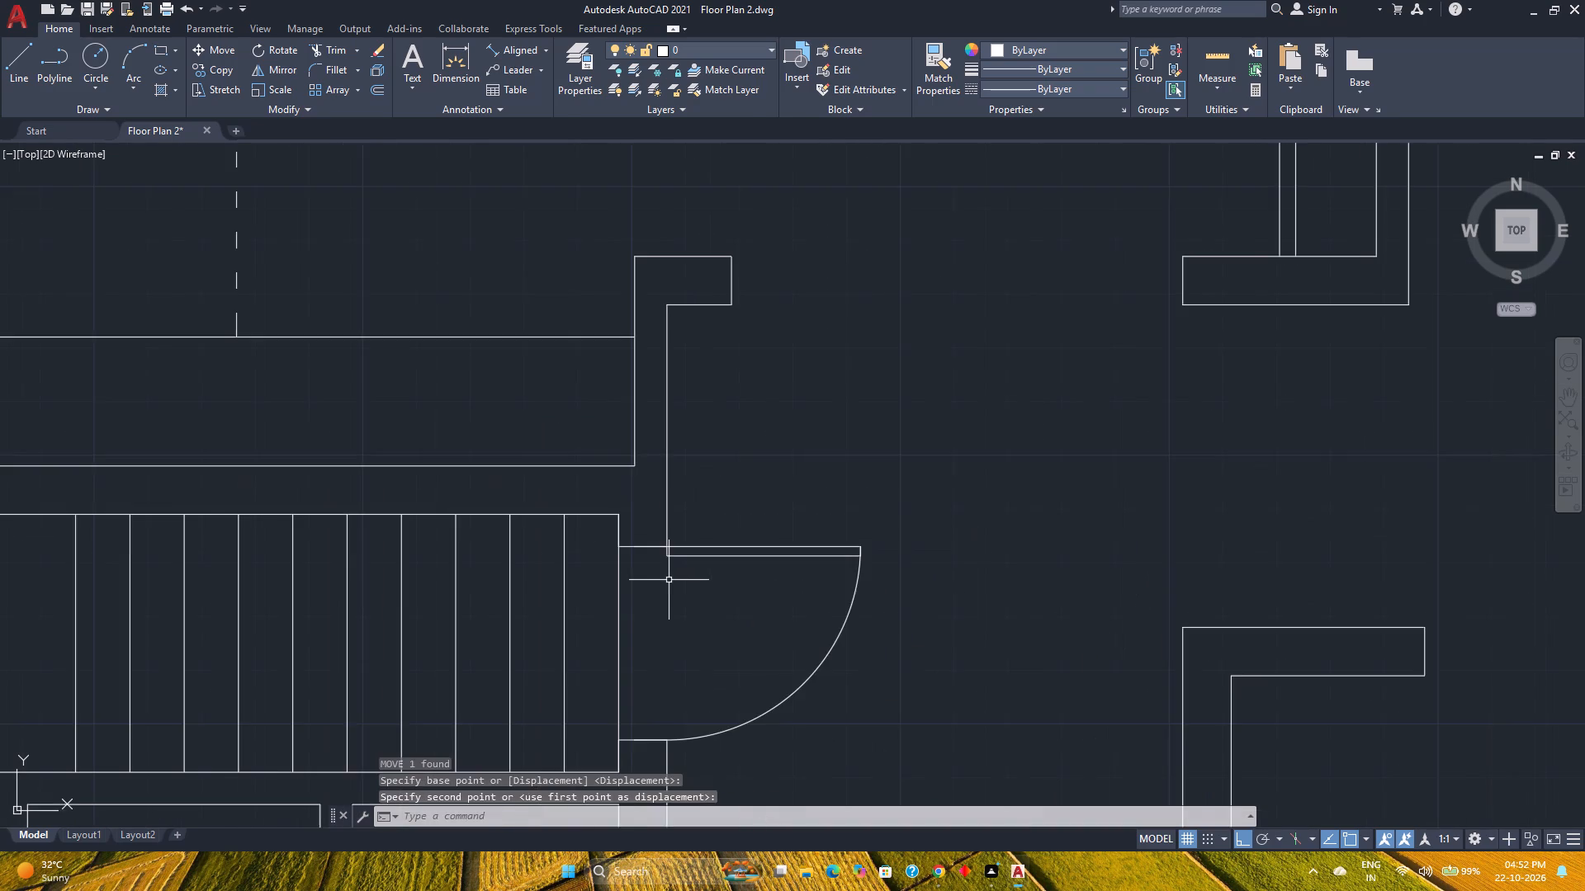
{"action": "middle_click_drag", "start_coordinate": [669, 580], "coordinate": [645, 564]}
{"action": "key", "text": "Escape"}
Save the drawing.
{"action": "scroll", "coordinate": [655, 570], "scroll_direction": "down", "scroll_amount": 3}
{"action": "key", "text": "ctrl+s"}
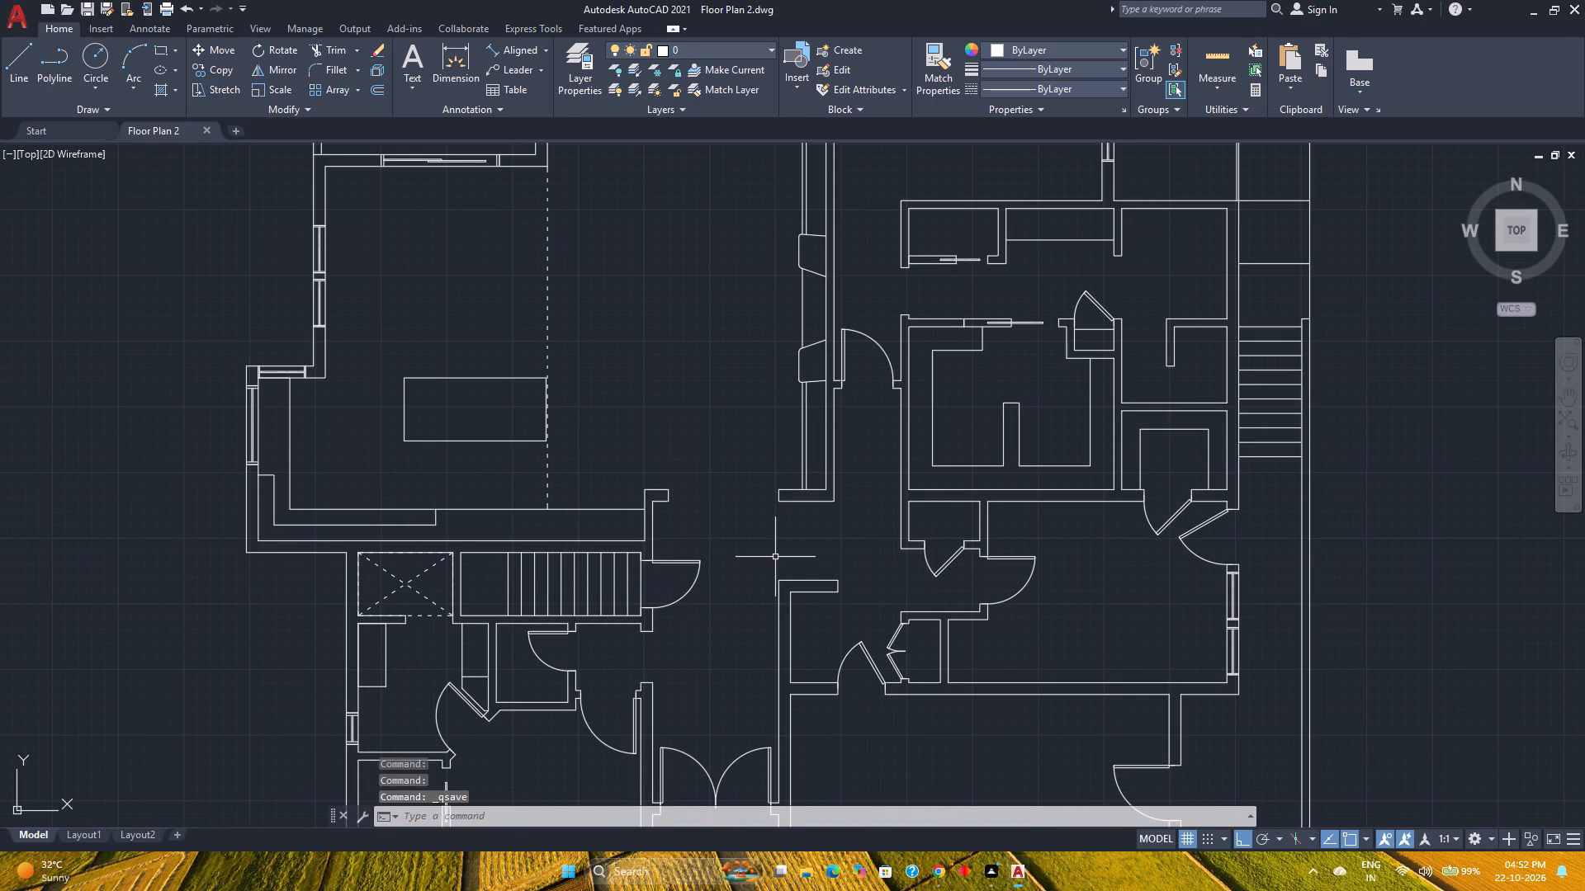
Review the whole floor plan, including the stair door and the closet and bathroom area.
{"action": "scroll", "coordinate": [775, 557], "scroll_direction": "down", "scroll_amount": 1}
{"action": "middle_click_drag", "start_coordinate": [775, 557], "coordinate": [665, 520]}
{"action": "middle_click", "coordinate": [663, 519]}
{"action": "scroll", "coordinate": [660, 516], "scroll_direction": "down", "scroll_amount": 1}
{"action": "middle_click_drag", "start_coordinate": [660, 516], "coordinate": [585, 497]}
{"action": "middle_click", "coordinate": [585, 497]}
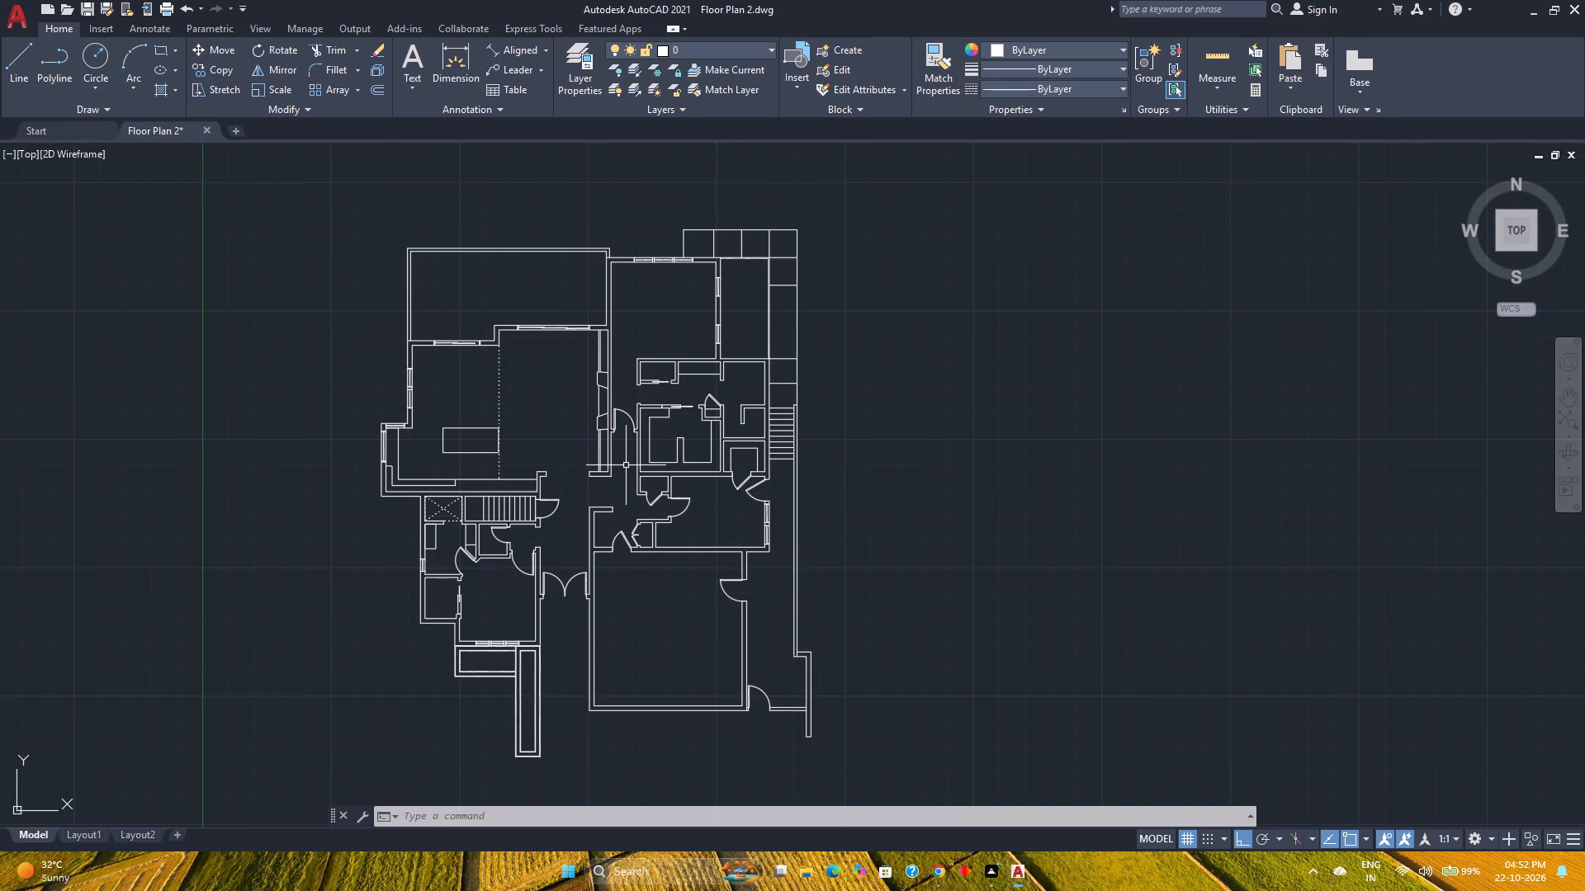
{"action": "scroll", "coordinate": [657, 450], "scroll_direction": "up", "scroll_amount": 2}
{"action": "middle_click_drag", "start_coordinate": [657, 450], "coordinate": [558, 549]}
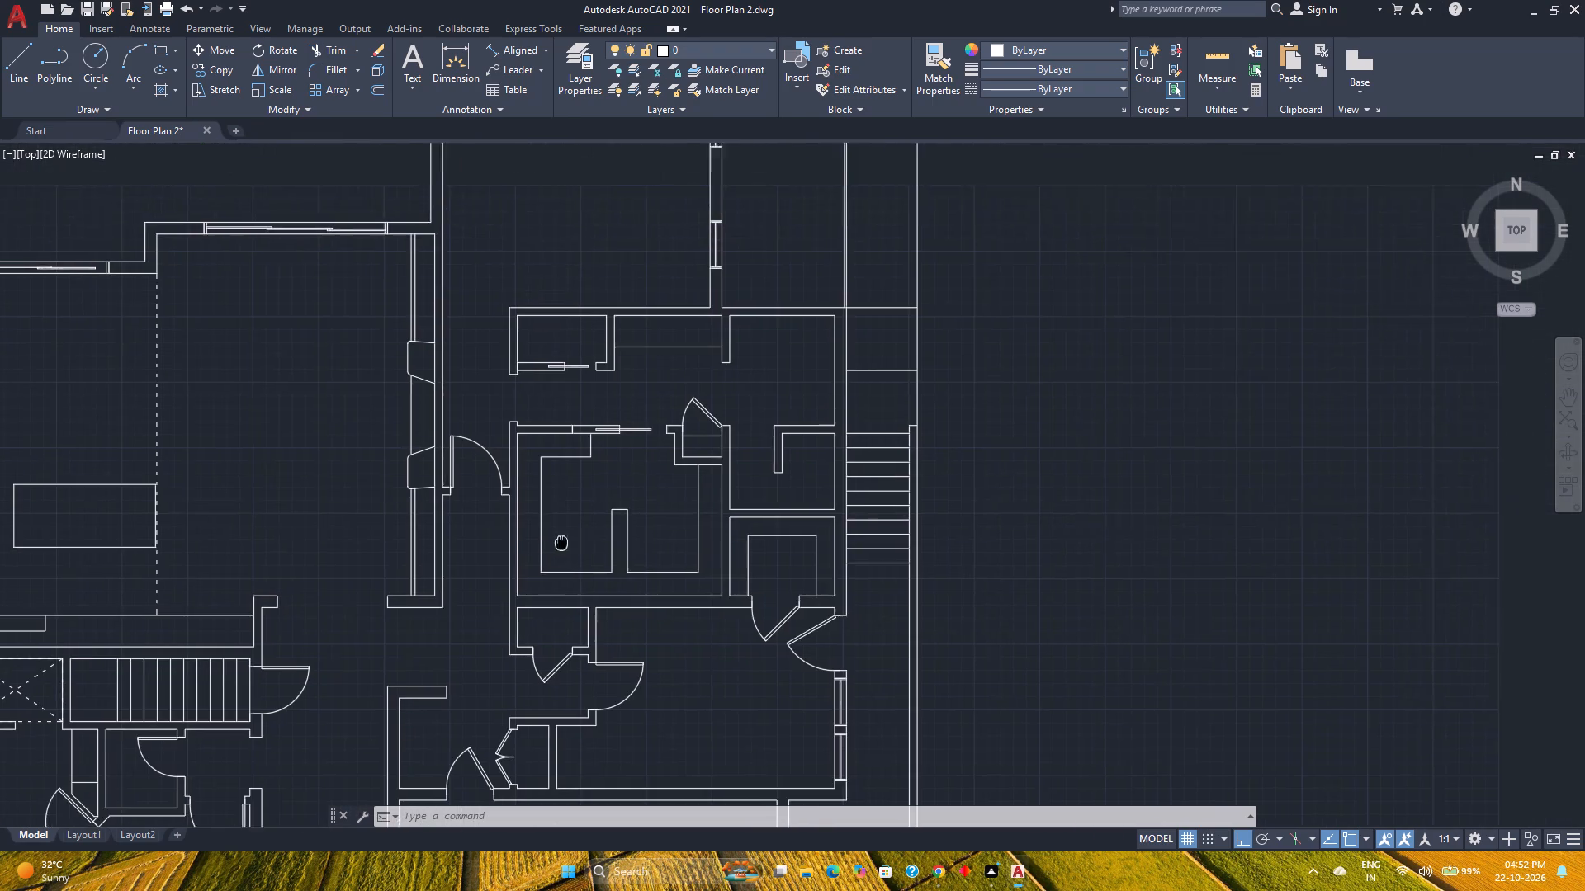
{"action": "middle_click_drag", "start_coordinate": [558, 549], "coordinate": [539, 626]}
{"action": "middle_click", "coordinate": [539, 626]}
{"action": "middle_click", "coordinate": [539, 626]}
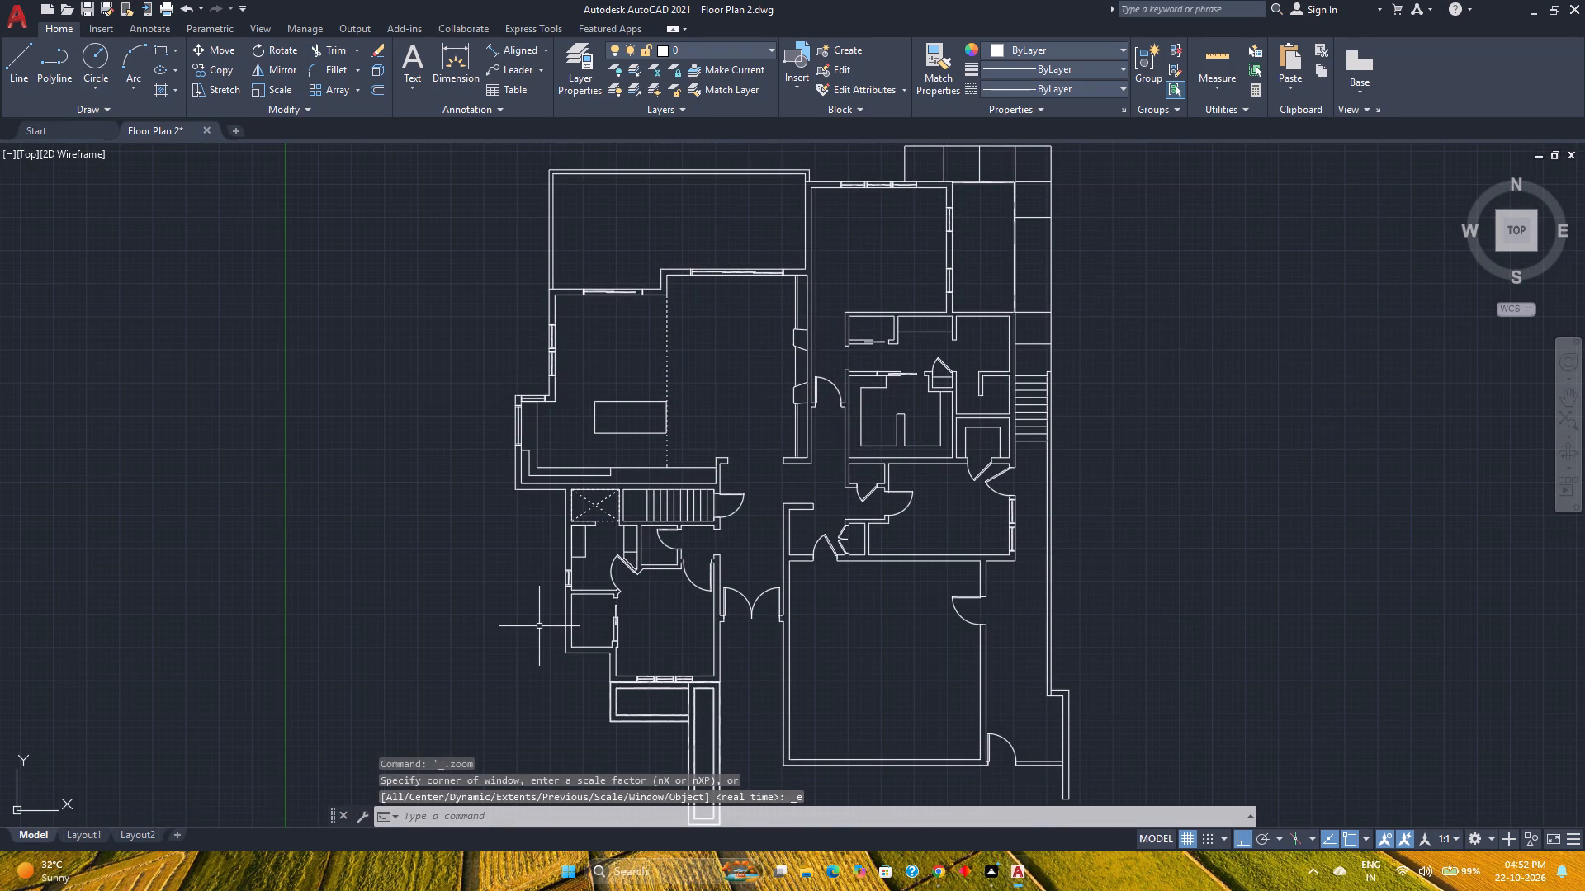
{"action": "scroll", "coordinate": [776, 577], "scroll_direction": "down", "scroll_amount": 1}
{"action": "middle_click_drag", "start_coordinate": [776, 577], "coordinate": [693, 579]}
{"action": "middle_click", "coordinate": [693, 579]}
{"action": "middle_click", "coordinate": [693, 579]}
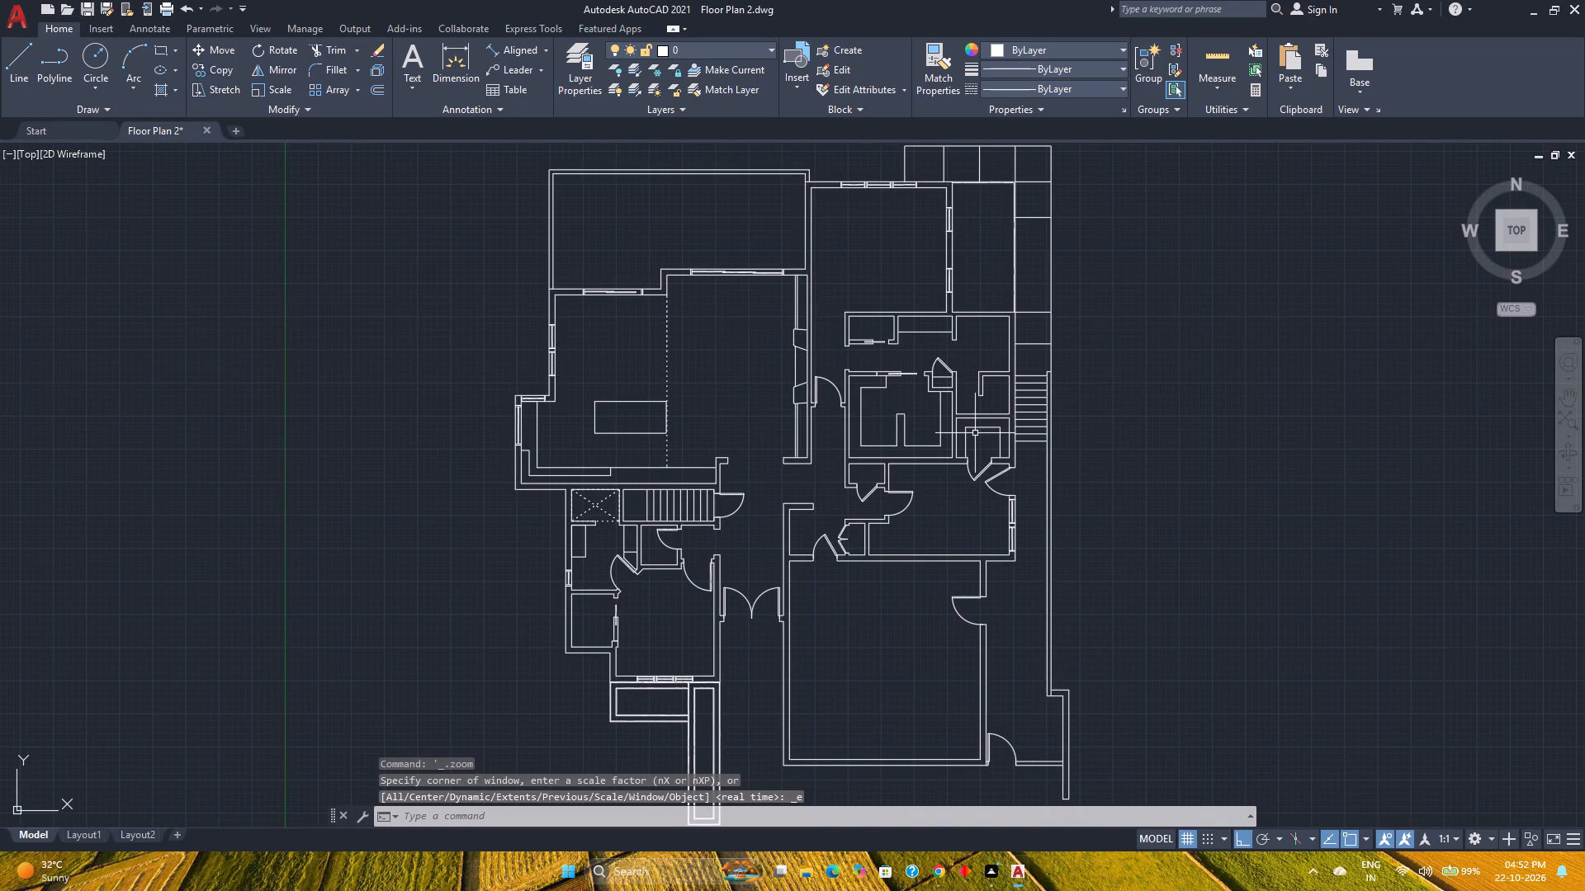
Copy the swing door beside the small closet by its hinge corner to the upper jamb of the opening below the pocket-door closet.
{"action": "middle_click_drag", "start_coordinate": [898, 412], "coordinate": [822, 568]}
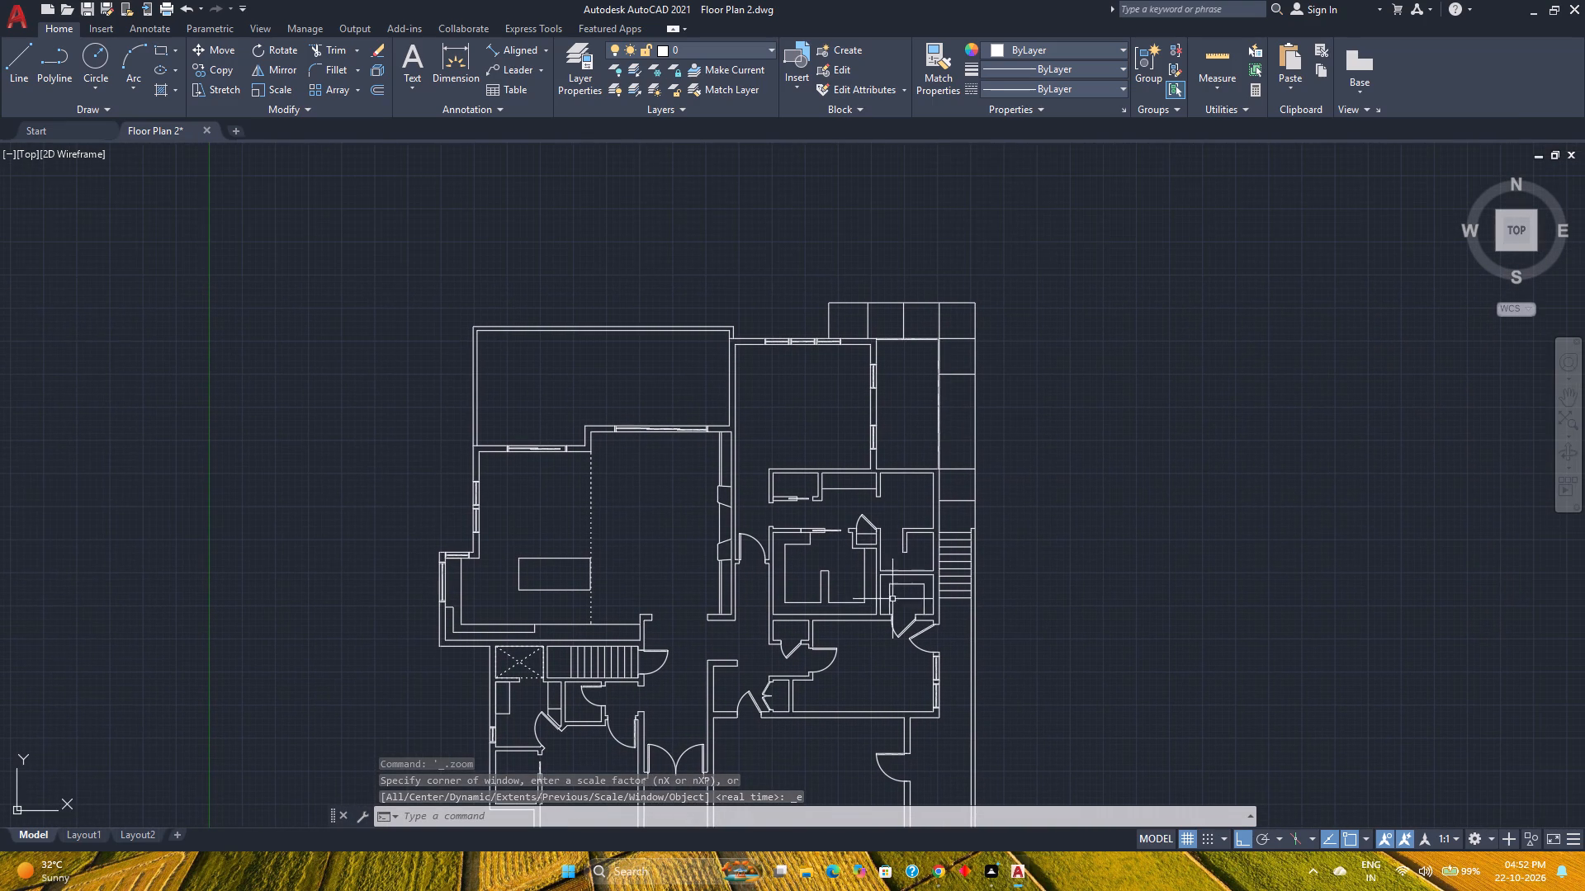
{"action": "left_click", "coordinate": [819, 651]}
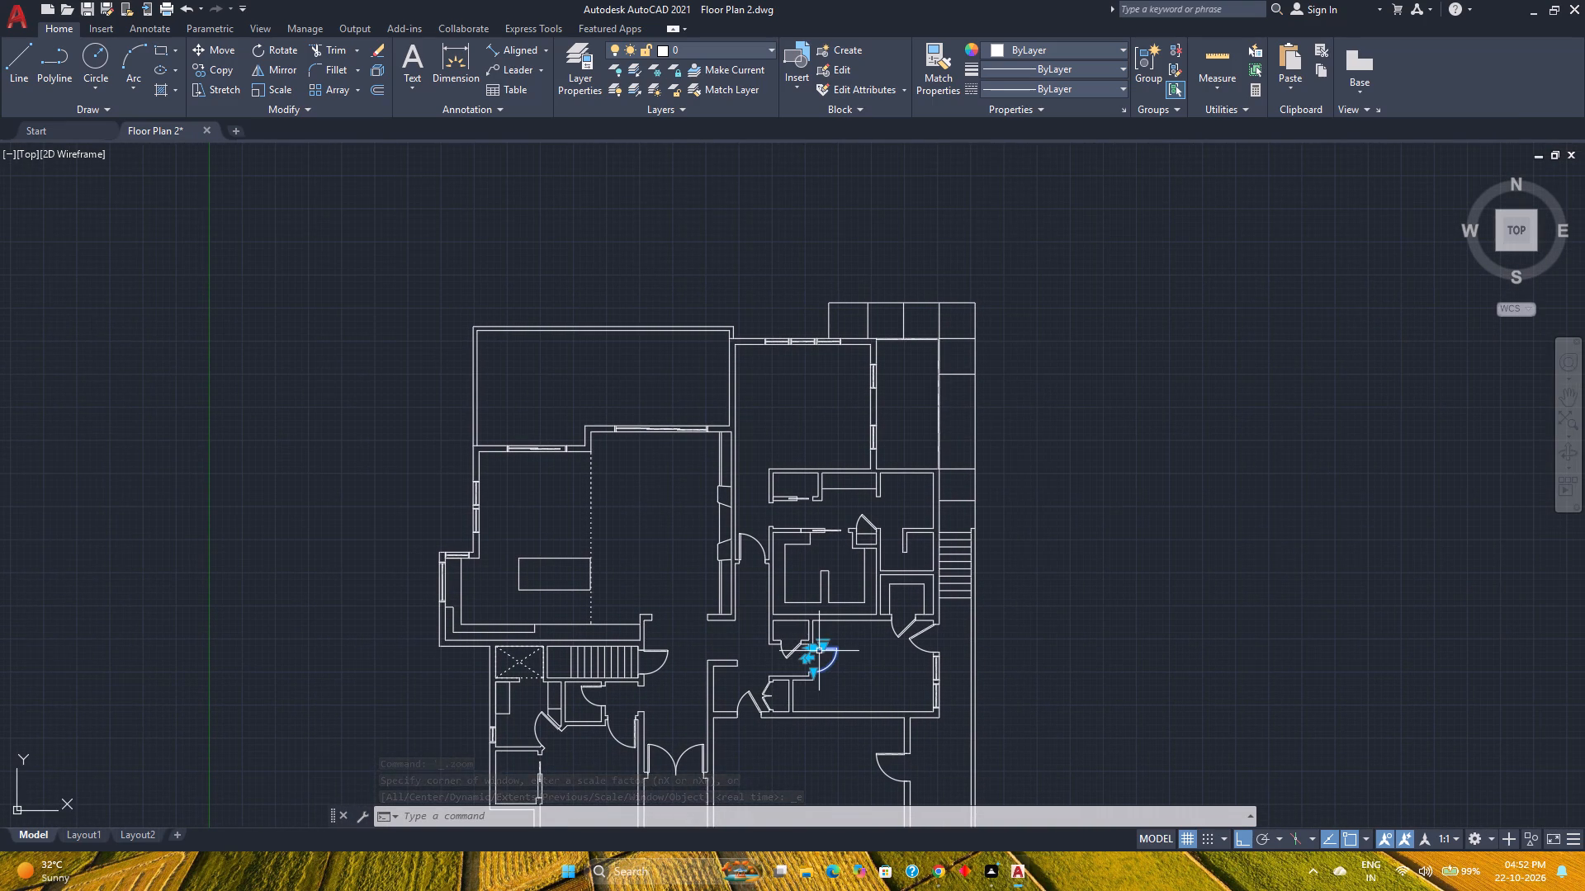
{"action": "left_click", "coordinate": [225, 68]}
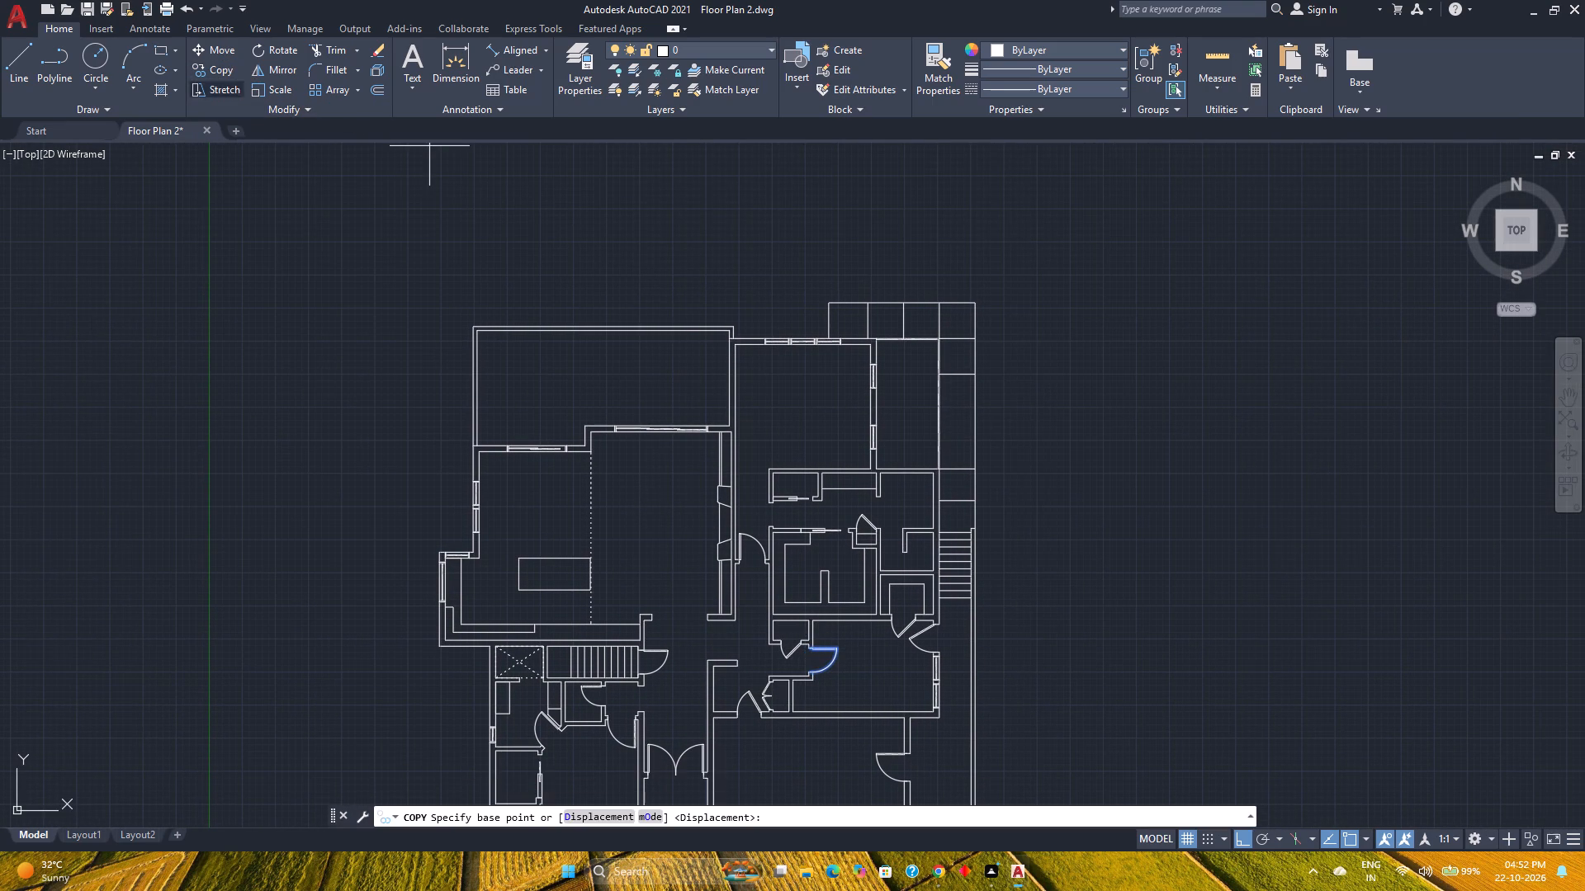
{"action": "scroll", "coordinate": [824, 648], "scroll_direction": "up", "scroll_amount": 4}
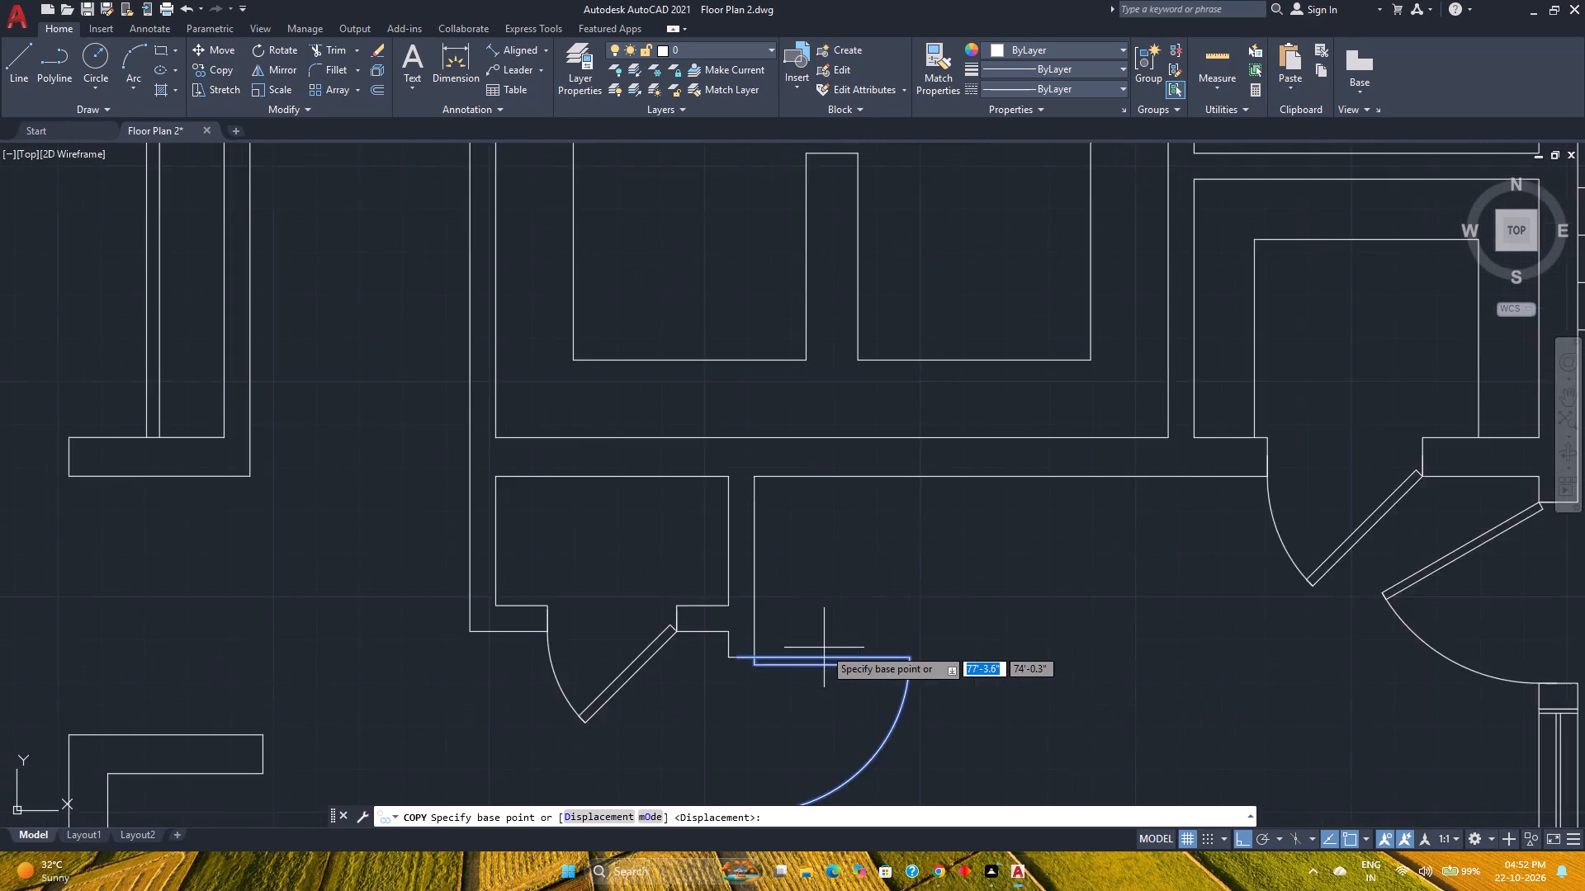
{"action": "scroll", "coordinate": [824, 648], "scroll_direction": "up", "scroll_amount": 1}
{"action": "left_click", "coordinate": [715, 661]}
{"action": "scroll", "coordinate": [712, 658], "scroll_direction": "down", "scroll_amount": 5}
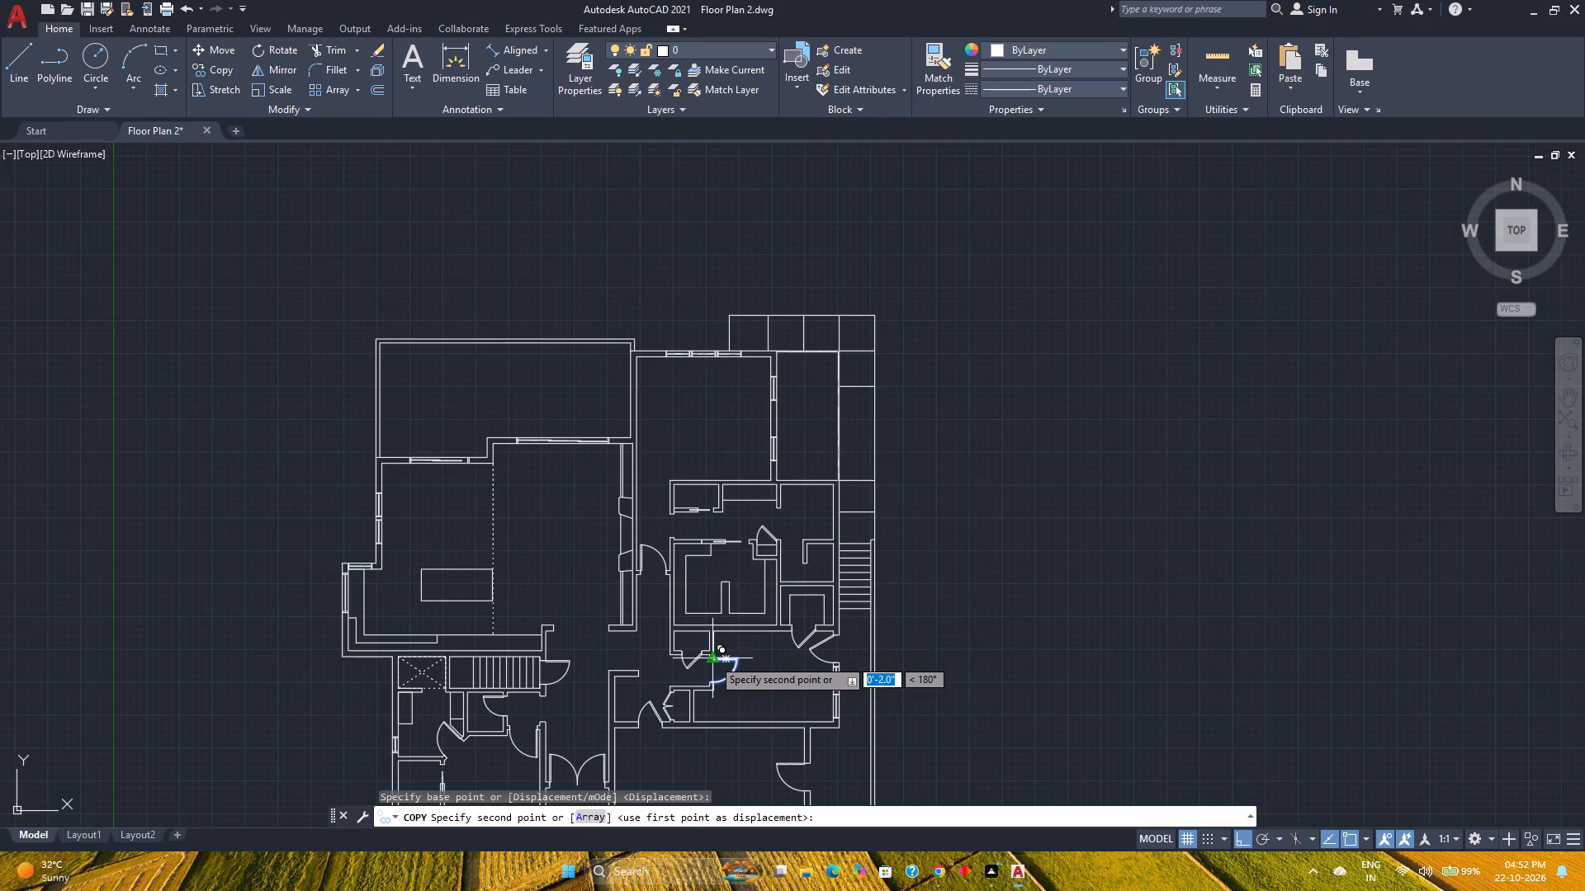
{"action": "scroll", "coordinate": [654, 507], "scroll_direction": "up", "scroll_amount": 5}
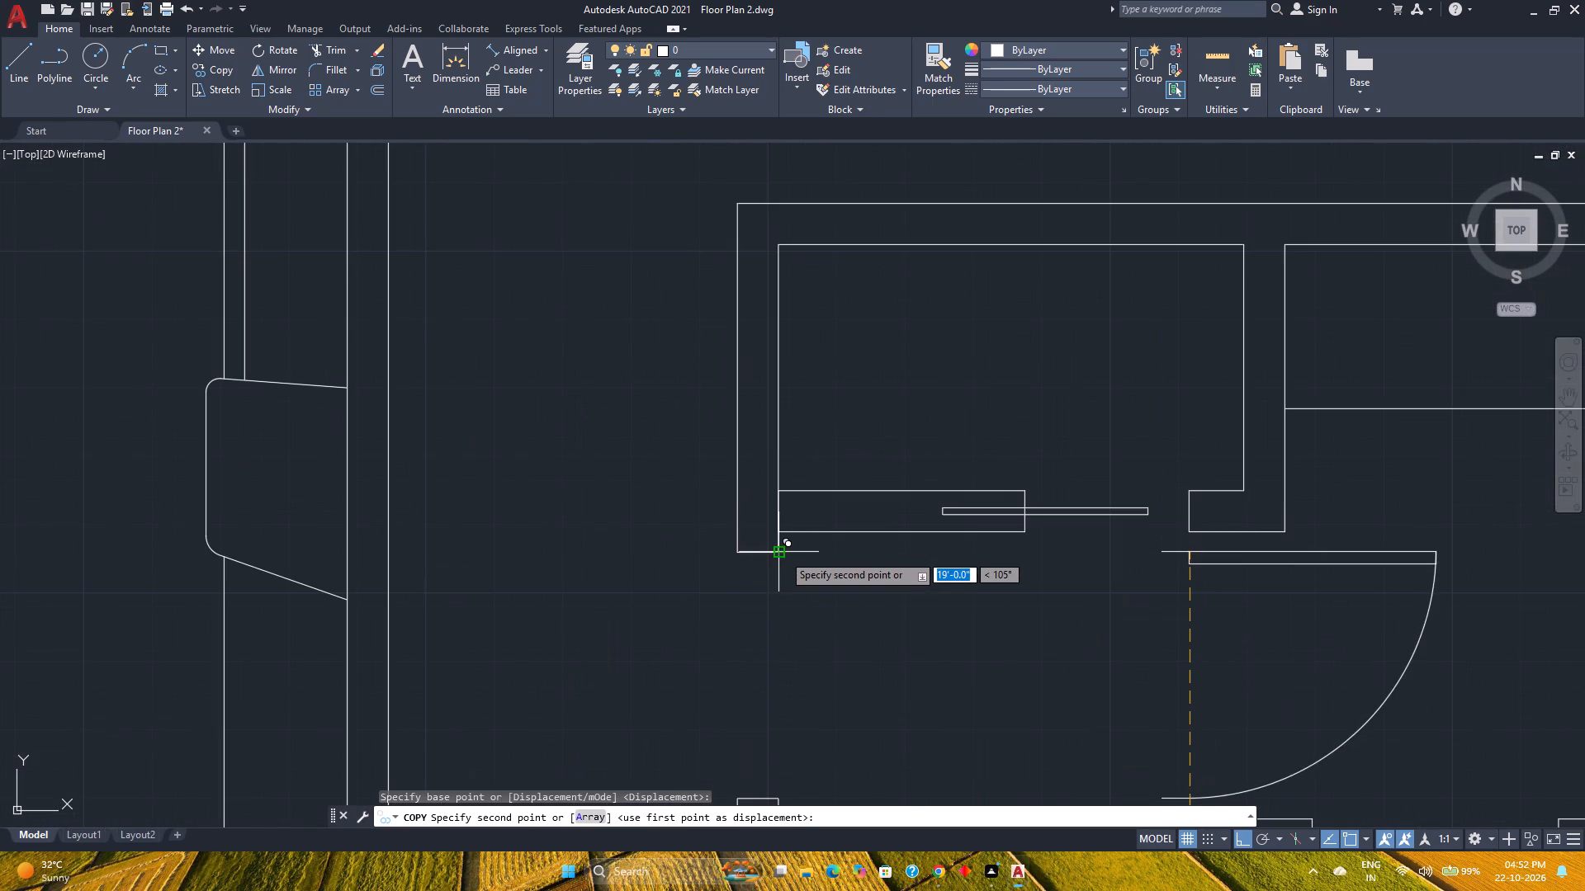
{"action": "left_click", "coordinate": [783, 554]}
{"action": "key", "text": "Escape"}
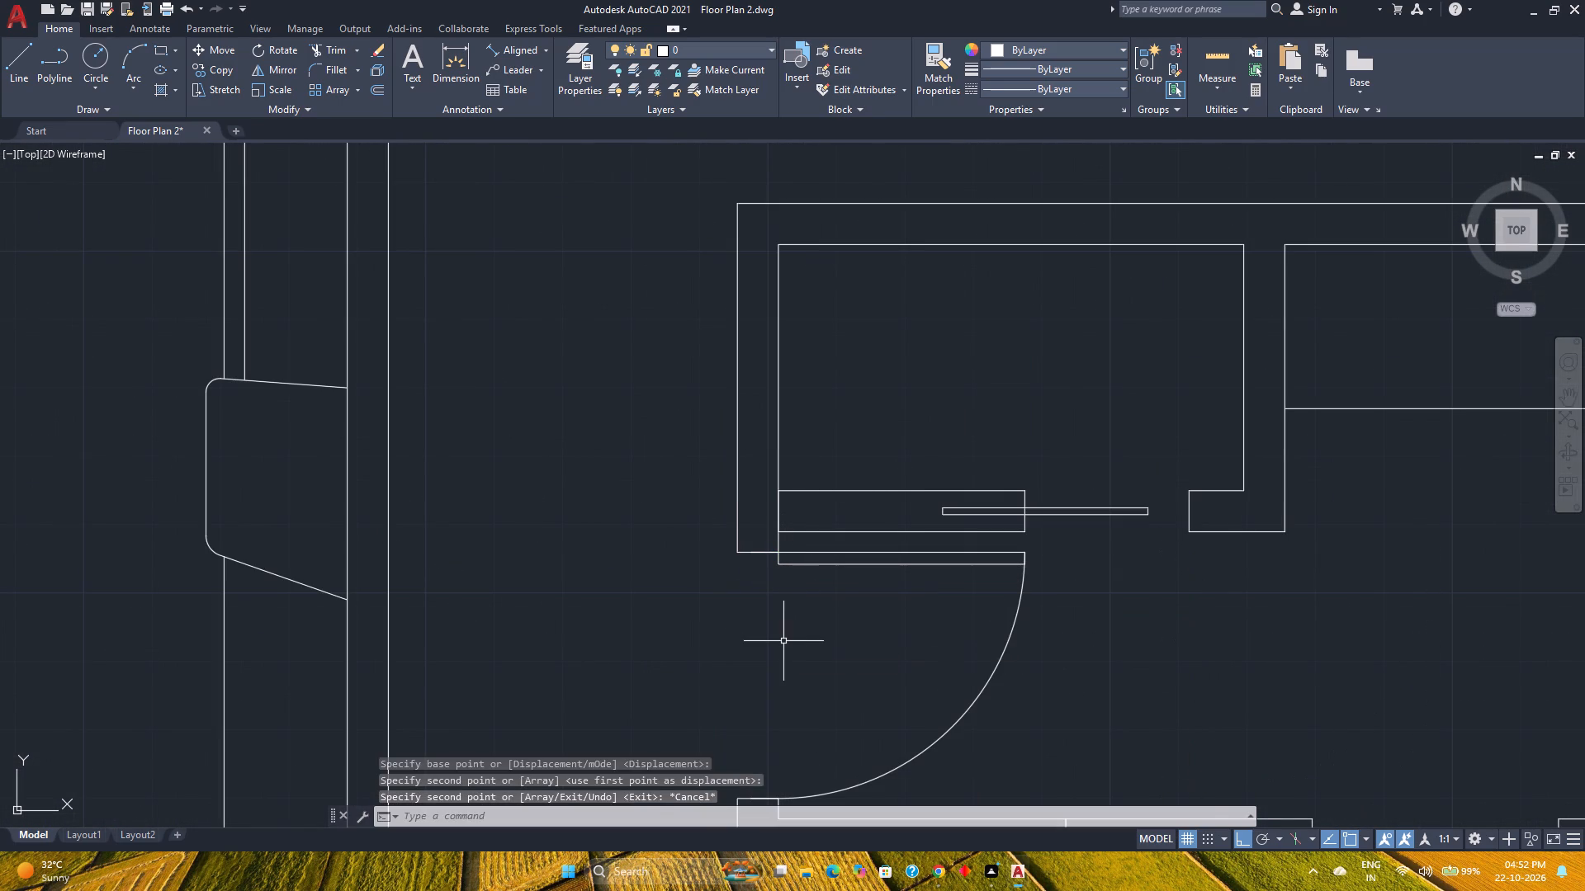
Flip the copied door's hinge to the opening's lower jamb and set its swing to Open 45º.
{"action": "scroll", "coordinate": [783, 641], "scroll_direction": "down", "scroll_amount": 2}
{"action": "scroll", "coordinate": [799, 698], "scroll_direction": "up", "scroll_amount": 3}
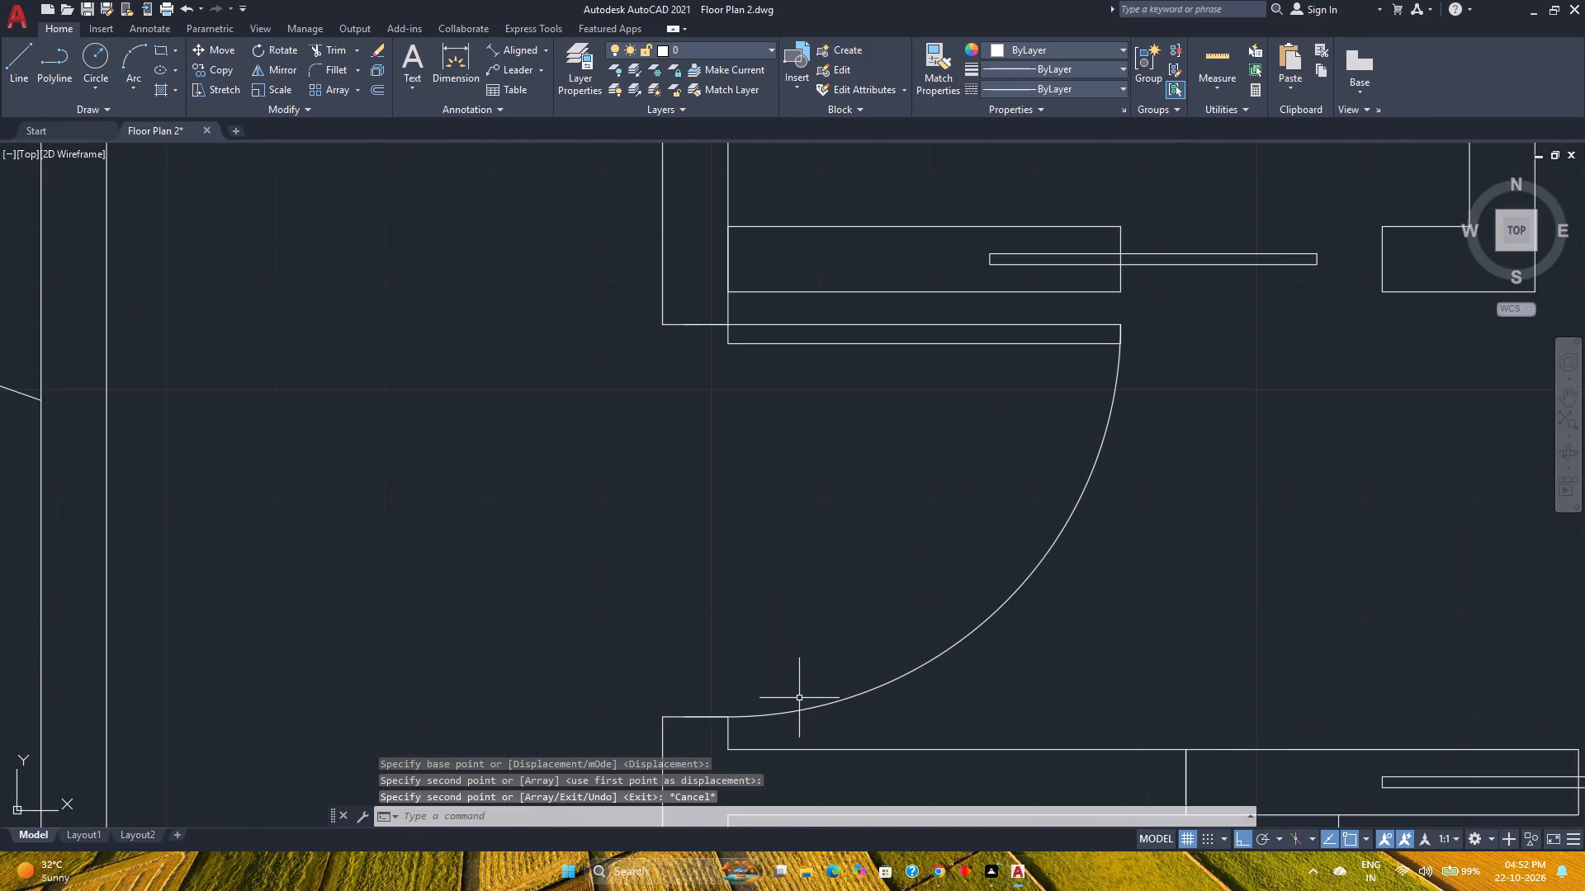
{"action": "left_click", "coordinate": [800, 710]}
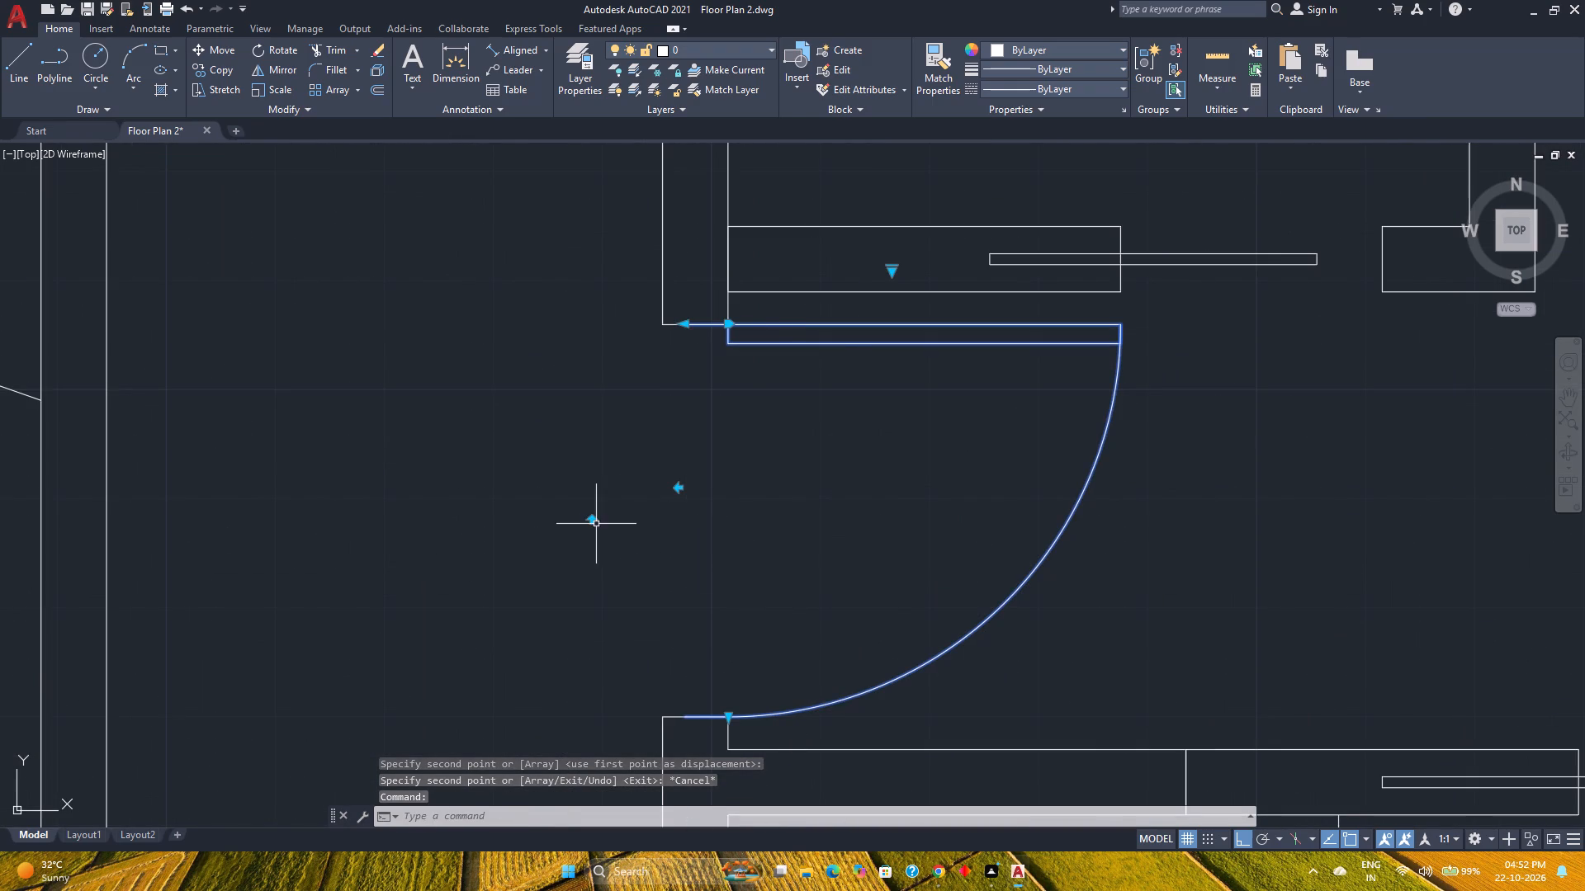
{"action": "left_click", "coordinate": [594, 525]}
{"action": "left_click", "coordinate": [892, 774]}
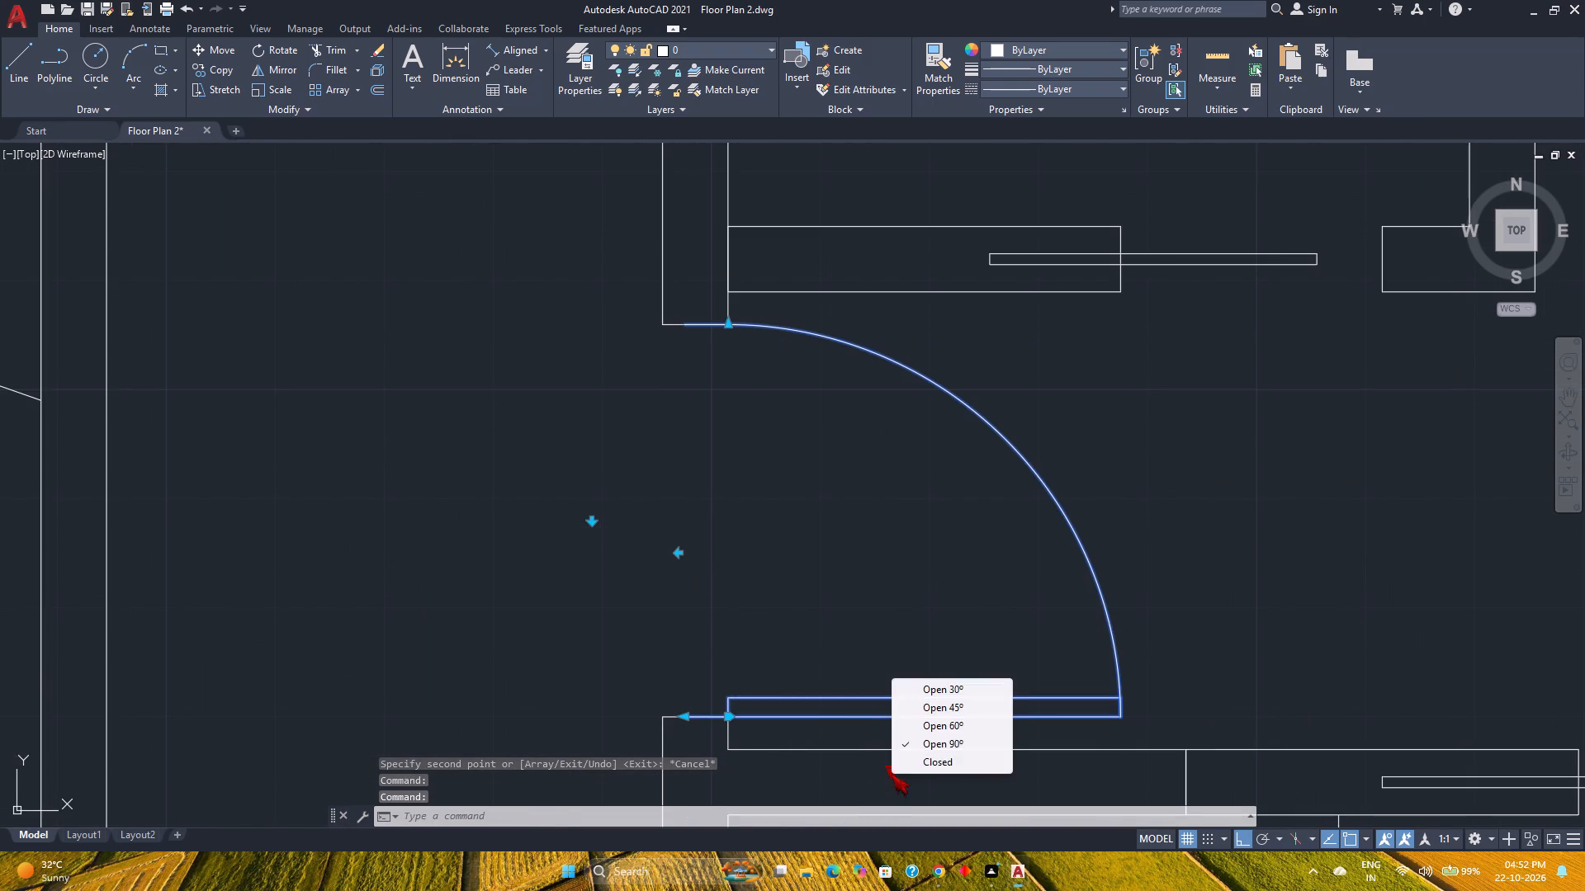
{"action": "left_click", "coordinate": [949, 692]}
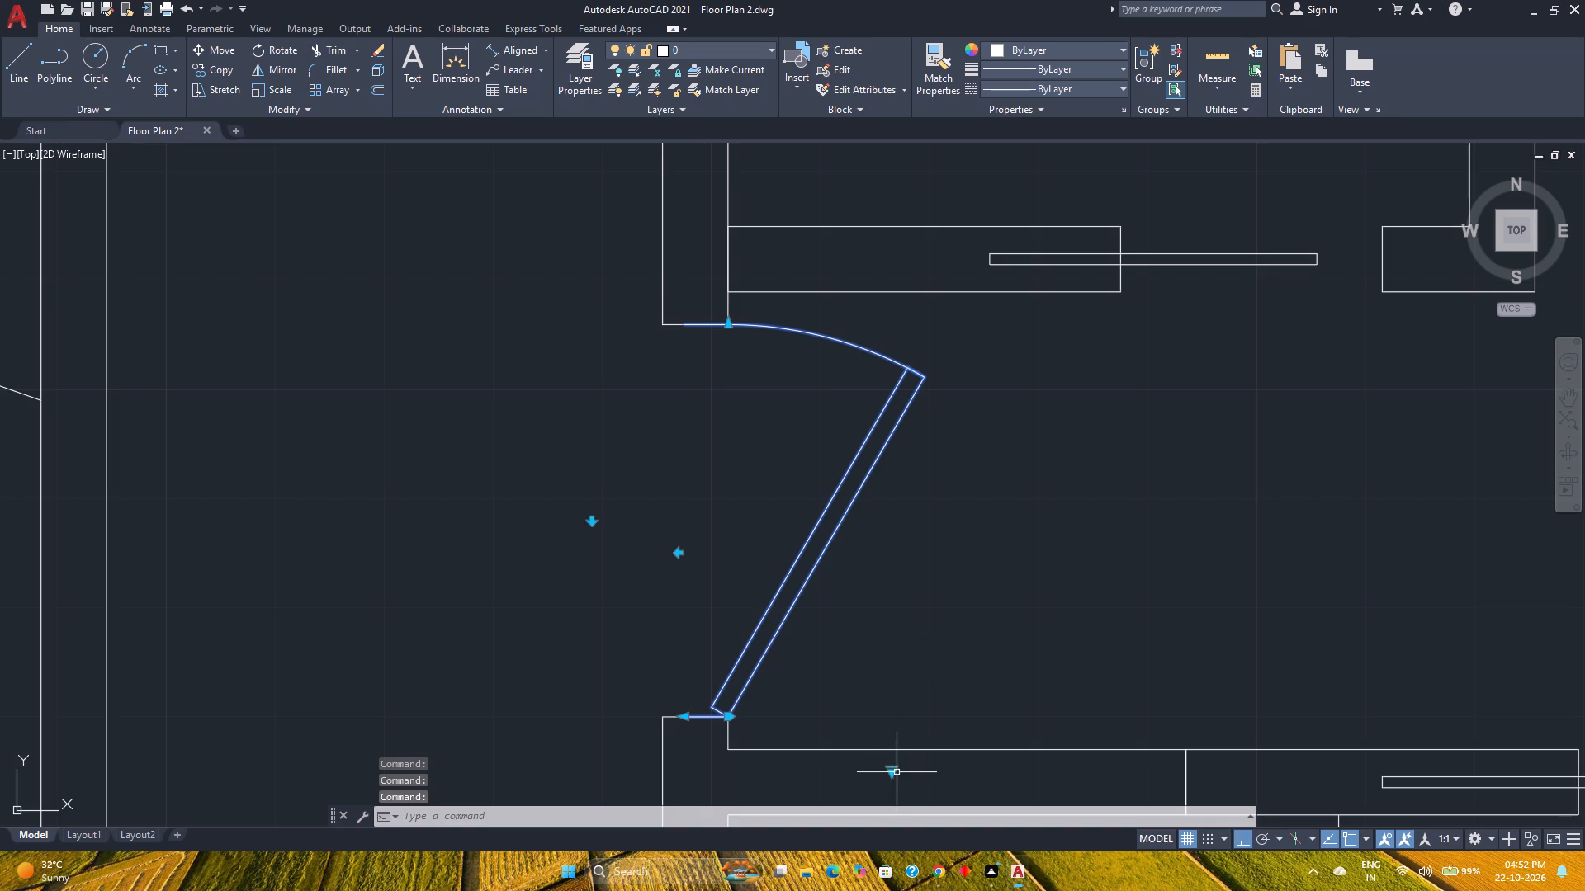
{"action": "left_click", "coordinate": [893, 772]}
{"action": "left_click", "coordinate": [936, 712]}
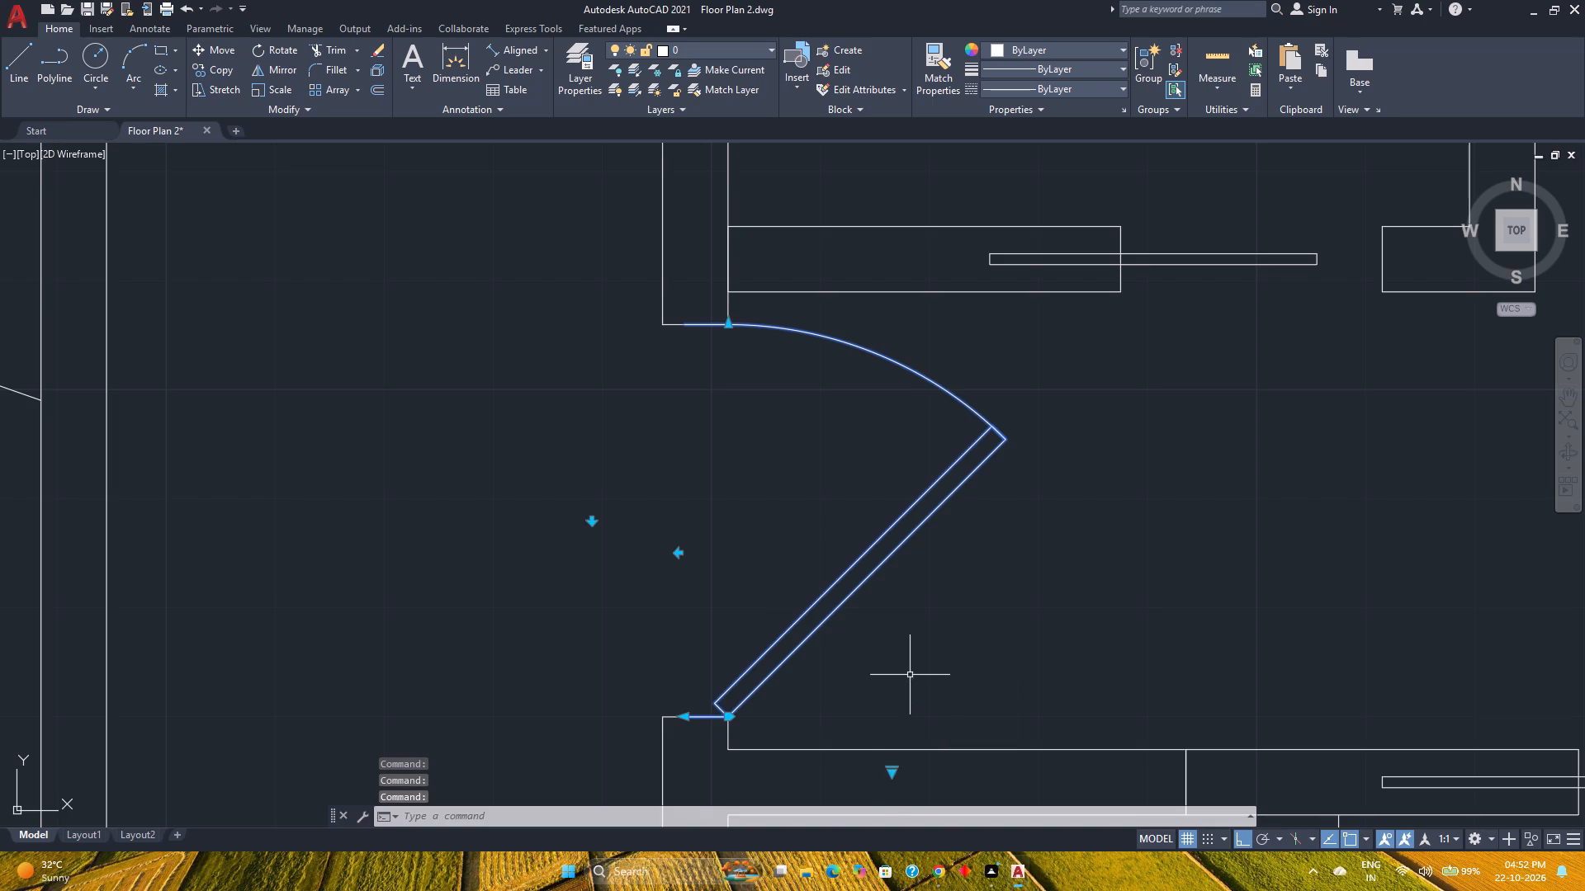
{"action": "key", "text": "Escape"}
Save the drawing.
{"action": "scroll", "coordinate": [907, 671], "scroll_direction": "down", "scroll_amount": 3}
{"action": "middle_click_drag", "start_coordinate": [911, 667], "coordinate": [820, 606]}
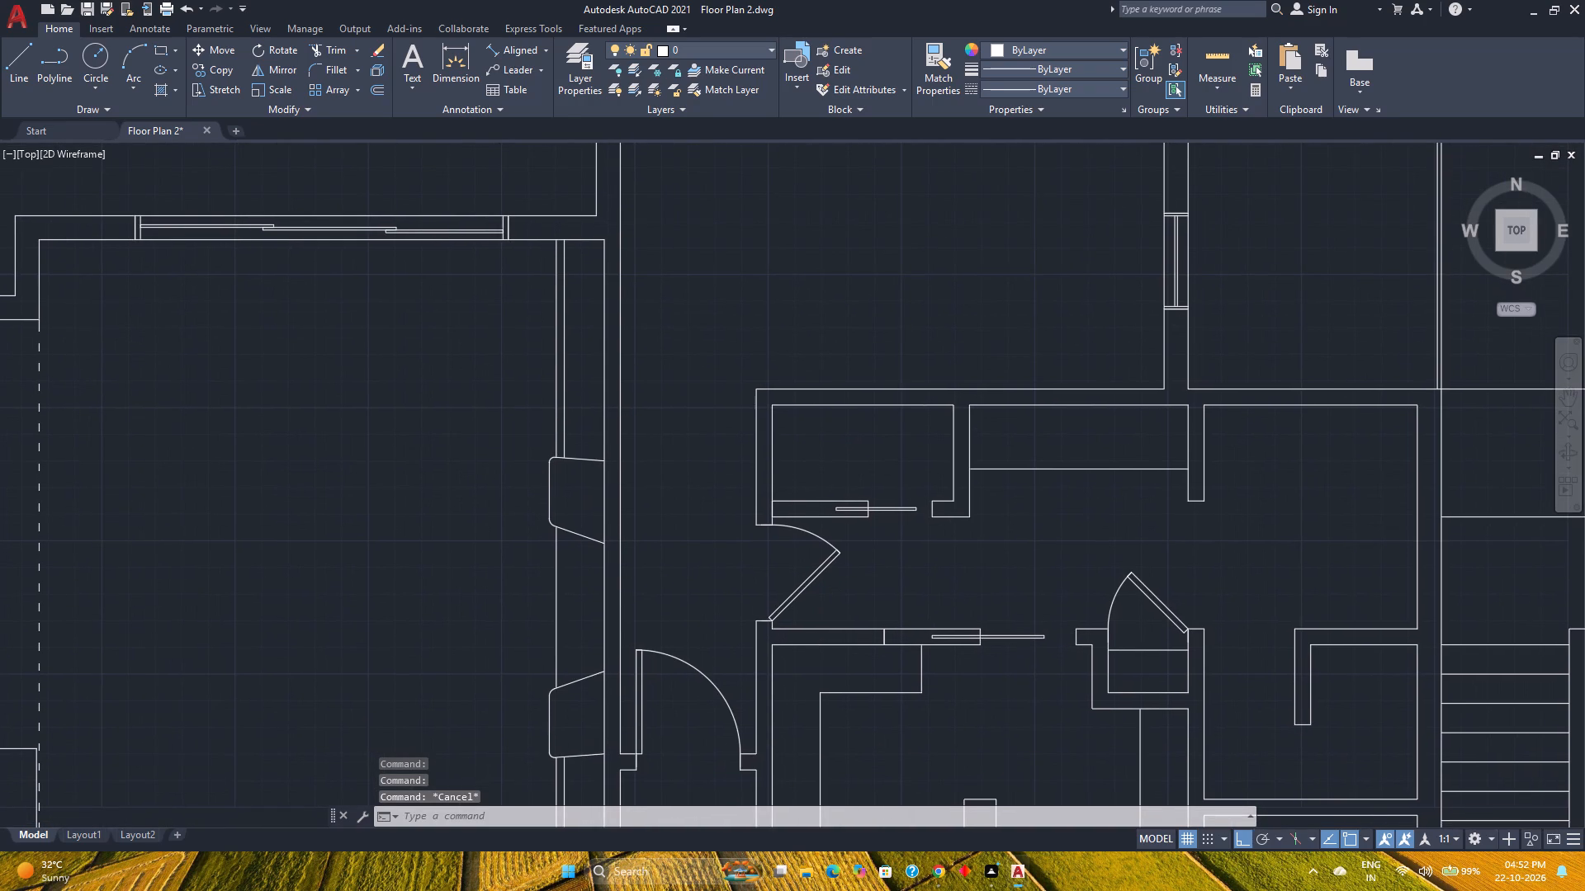
{"action": "scroll", "coordinate": [820, 606], "scroll_direction": "down", "scroll_amount": 1}
{"action": "middle_click_drag", "start_coordinate": [845, 634], "coordinate": [679, 523]}
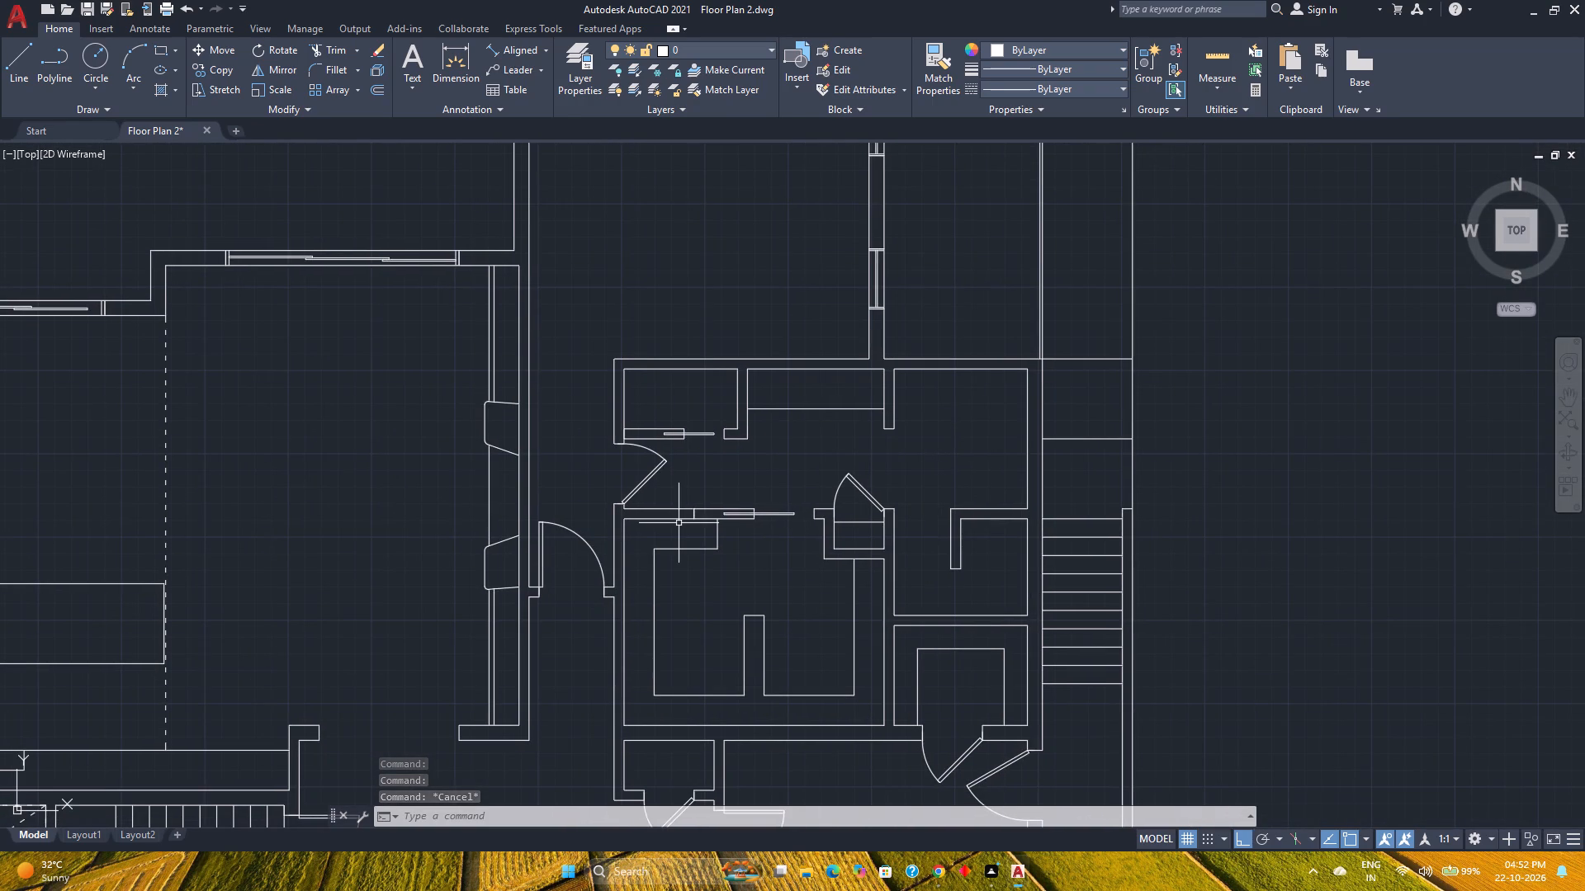
{"action": "key", "text": "ctrl+s"}
Draw a rectangle about 4'-10" high around the stub wall, from the room's upper right inner corner to its lower left corner.
{"action": "middle_click_drag", "start_coordinate": [832, 545], "coordinate": [758, 434]}
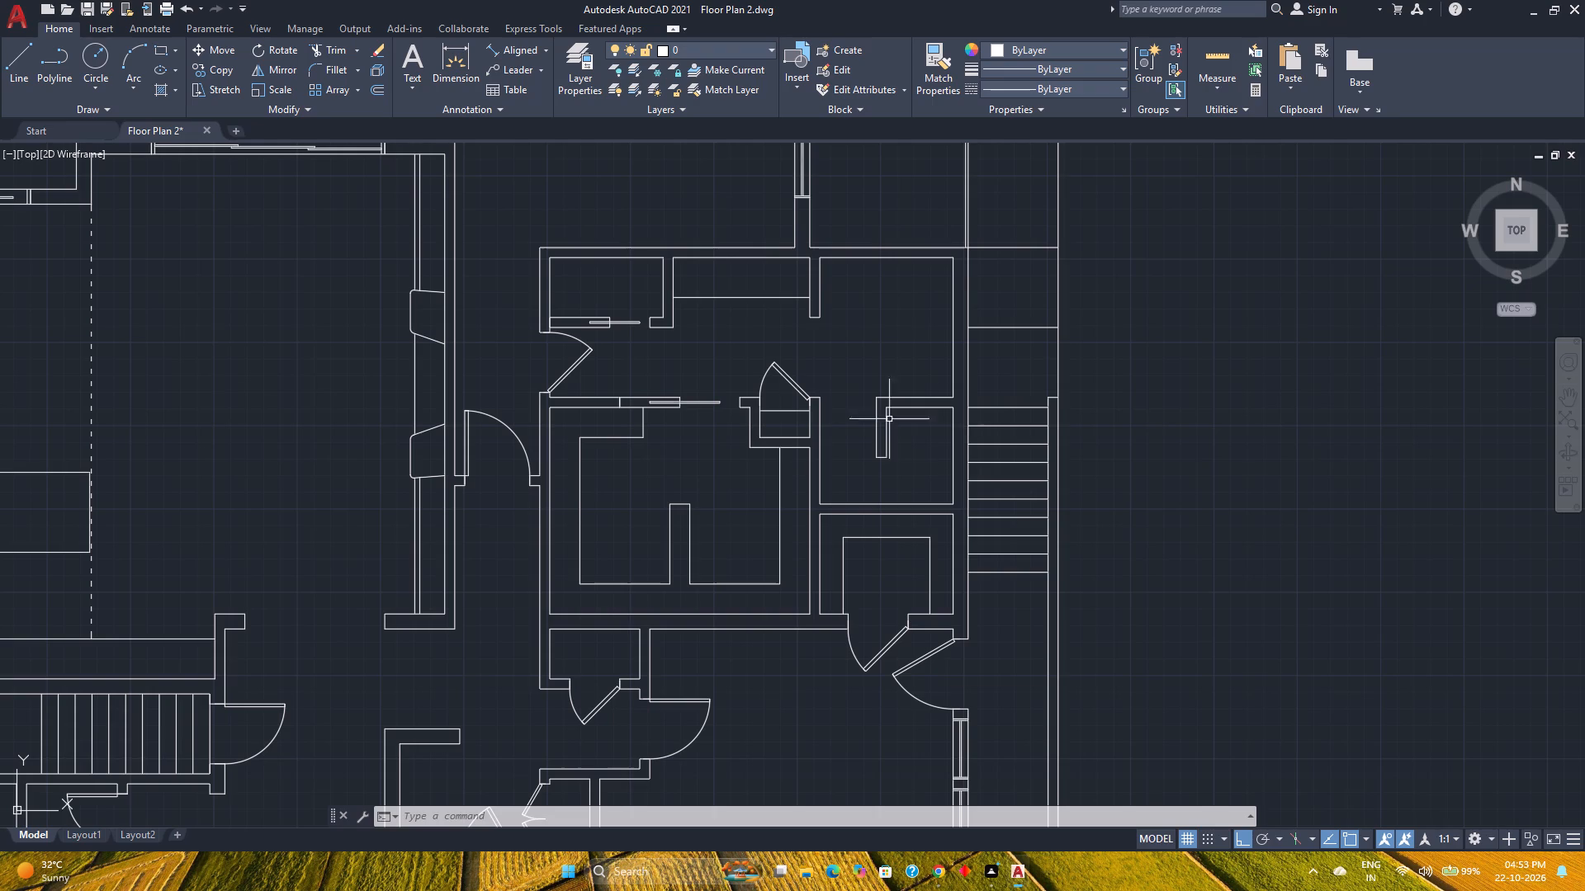
{"action": "left_click", "coordinate": [160, 52]}
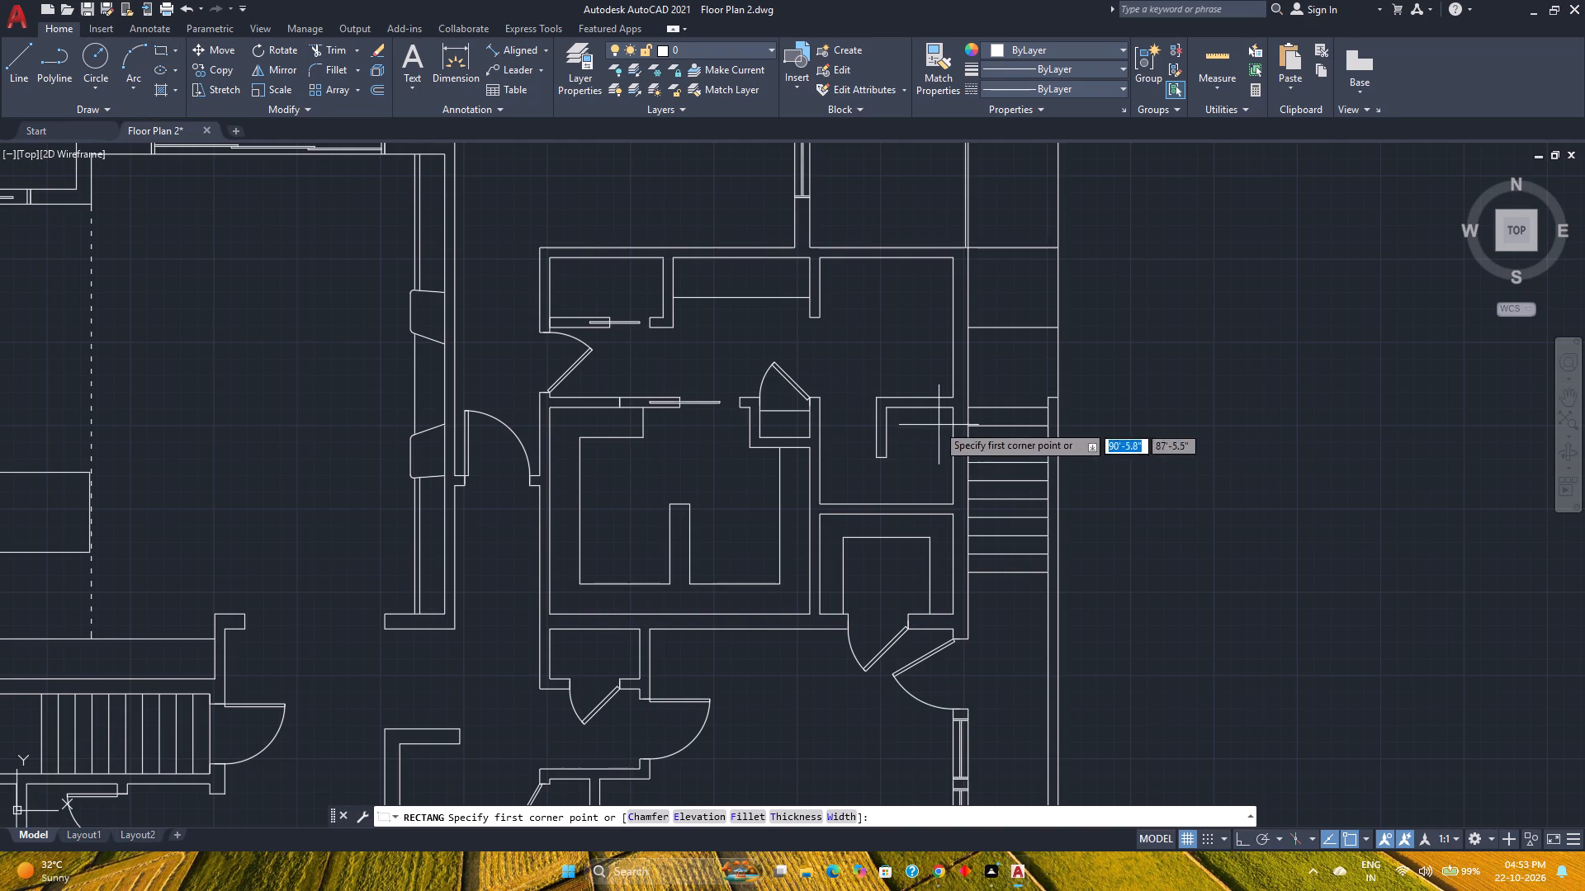
{"action": "scroll", "coordinate": [949, 417], "scroll_direction": "up", "scroll_amount": 3}
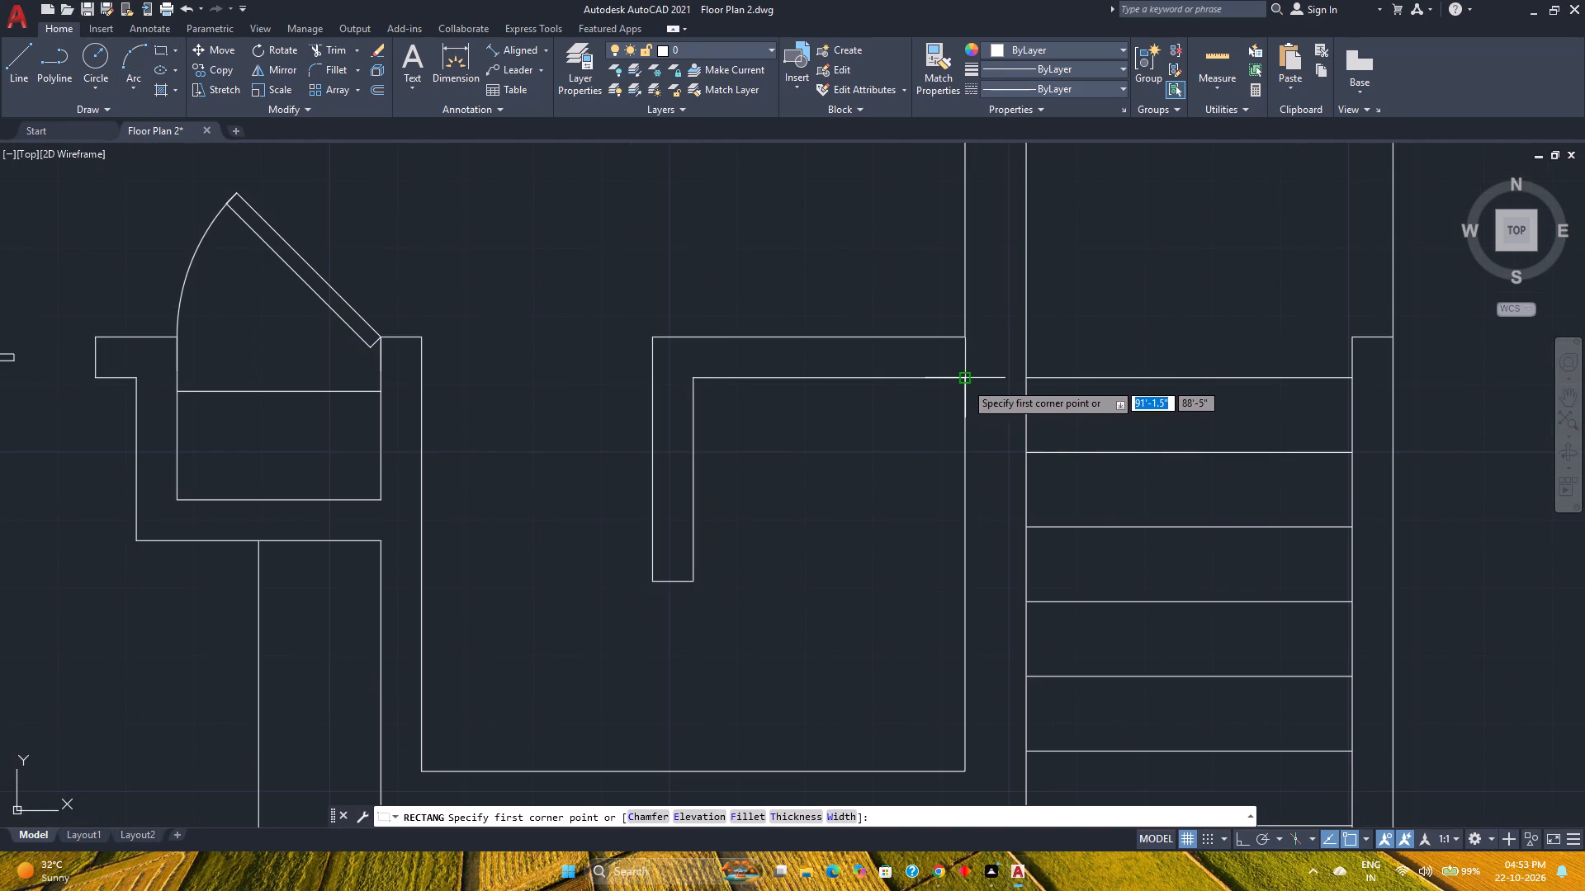
{"action": "left_click", "coordinate": [965, 381]}
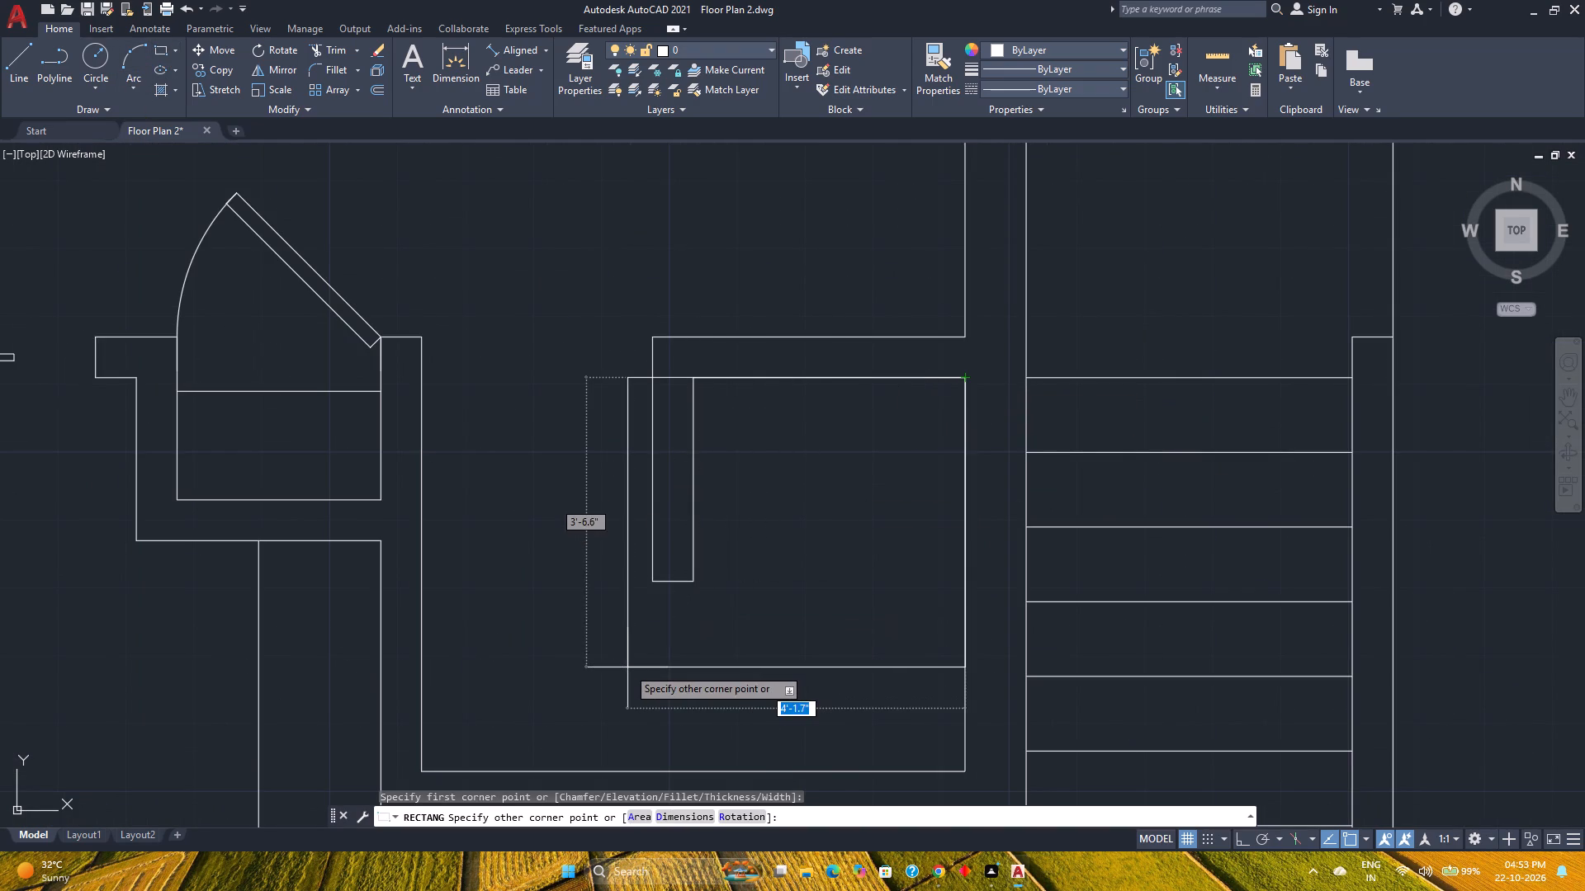
{"action": "scroll", "coordinate": [627, 667], "scroll_direction": "down", "scroll_amount": 1}
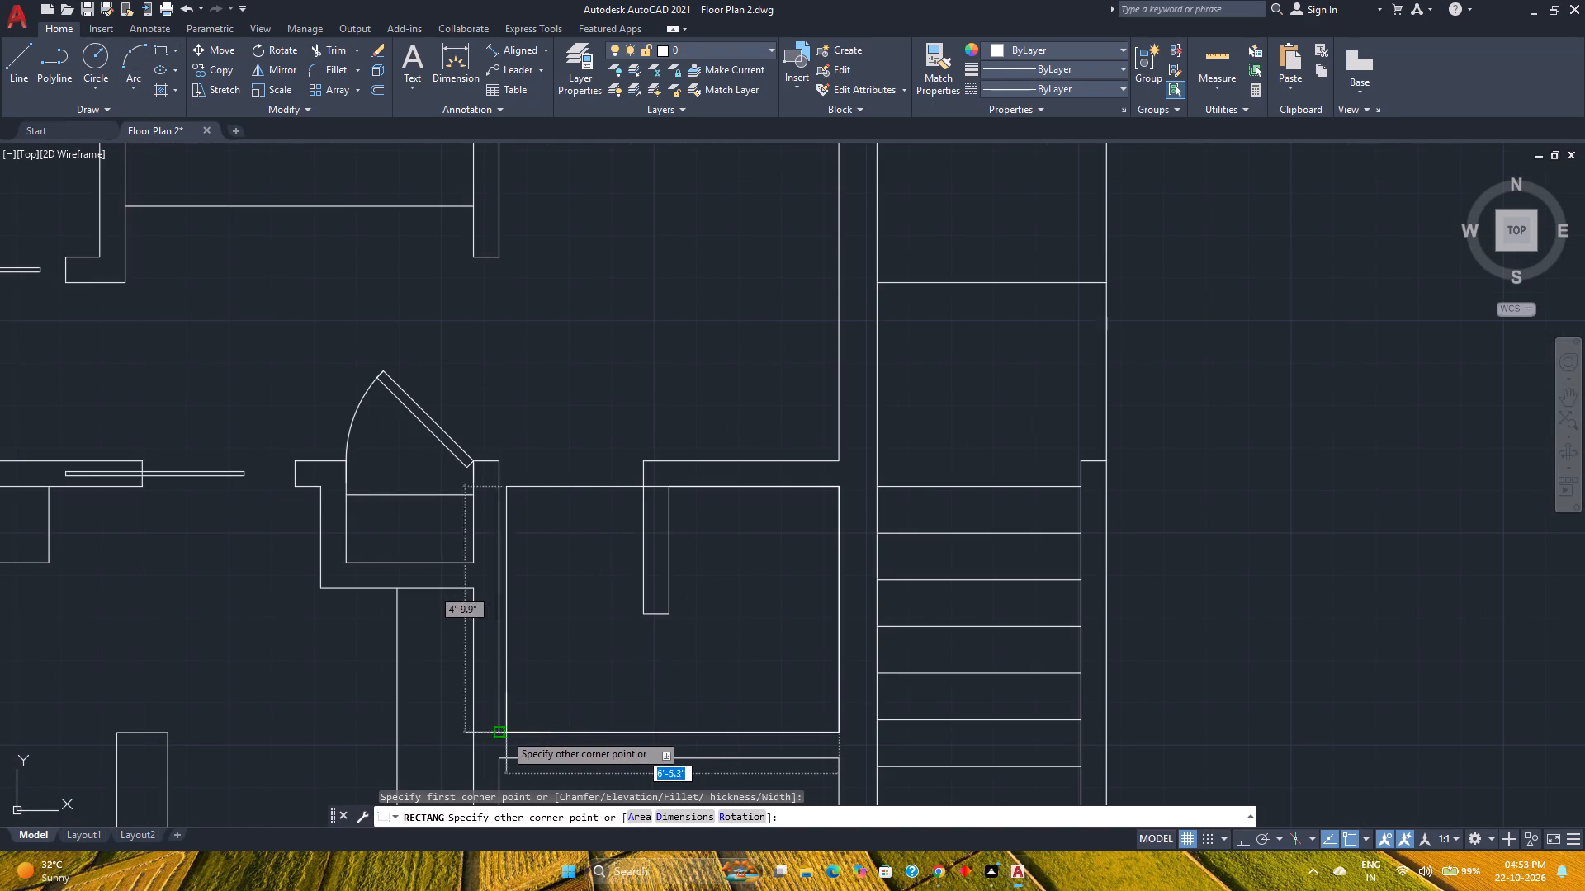
{"action": "left_click", "coordinate": [499, 733]}
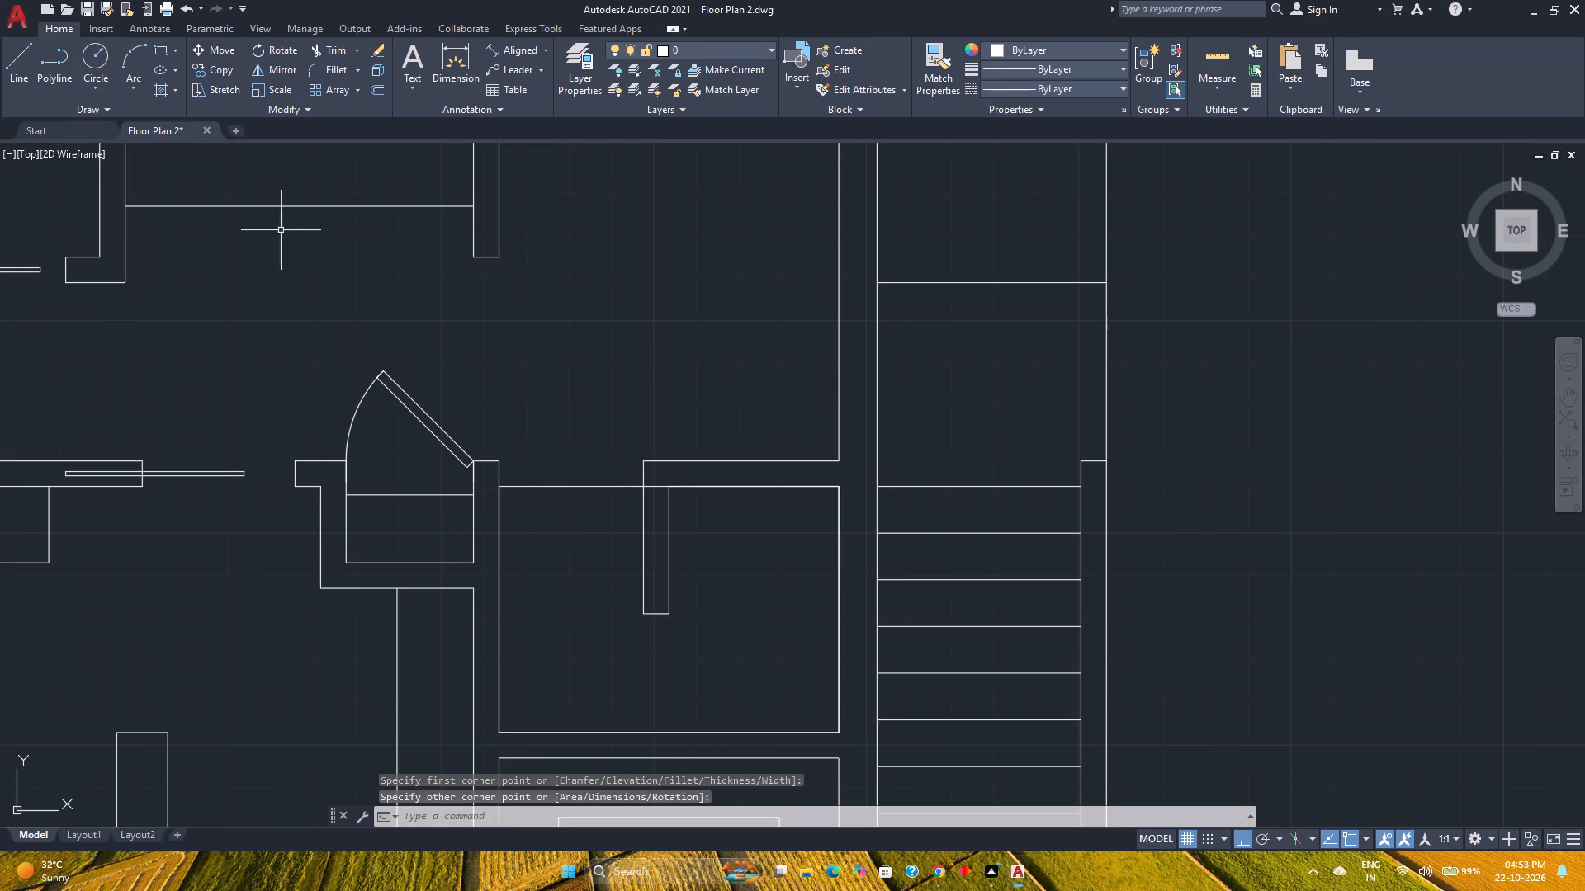
Draw two crossing diagonal lines between the stub wall's right face and the rectangle's right side, spanning the rectangle's full height.
{"action": "left_click", "coordinate": [19, 50]}
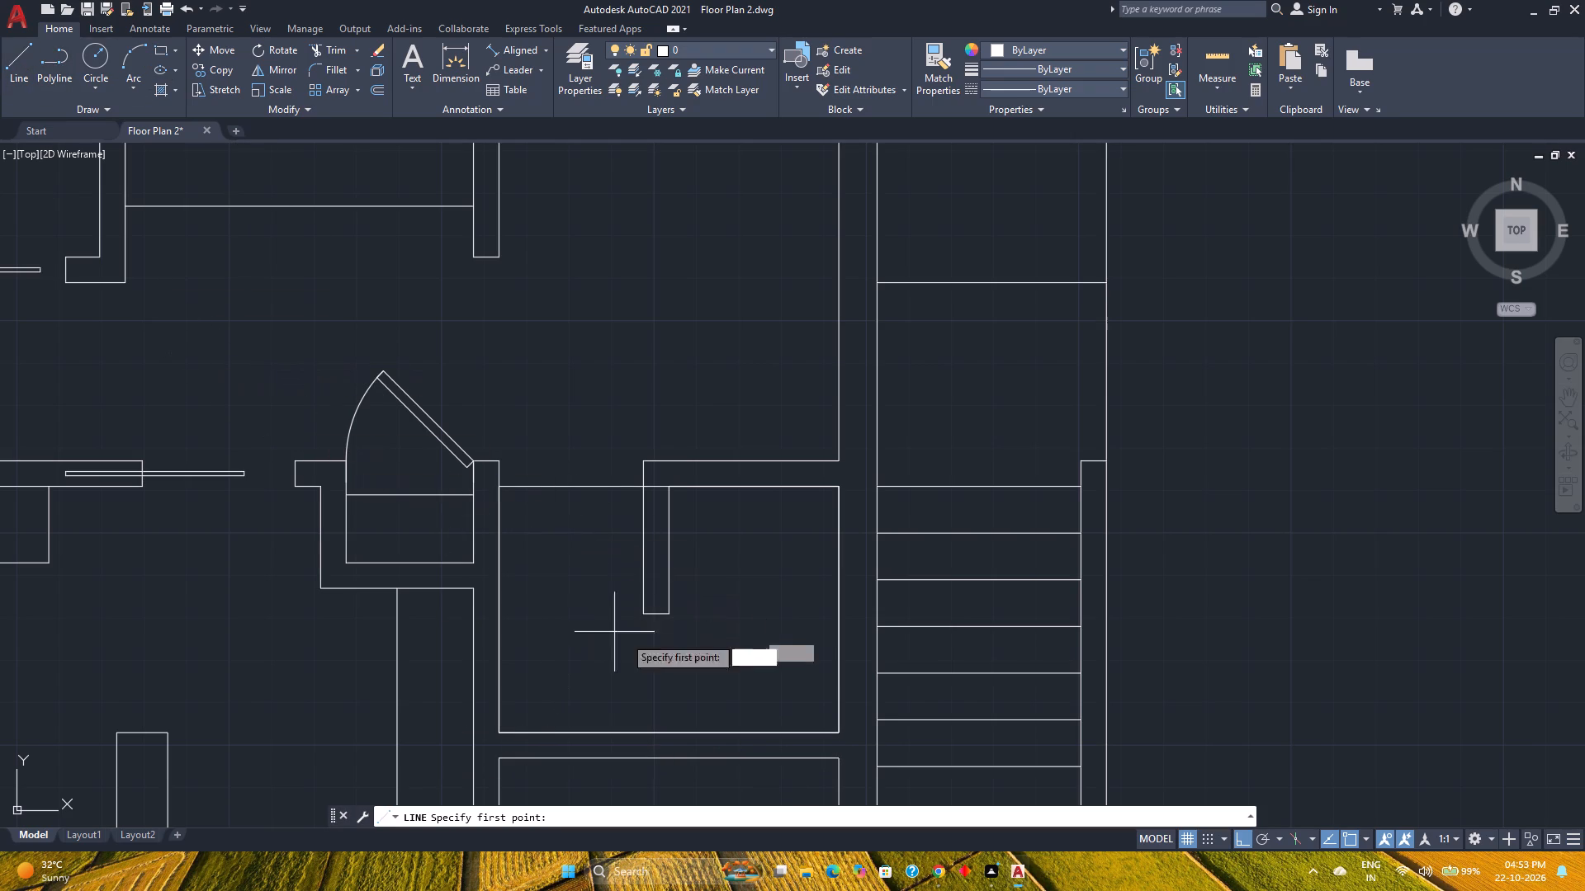
{"action": "left_click", "coordinate": [840, 489]}
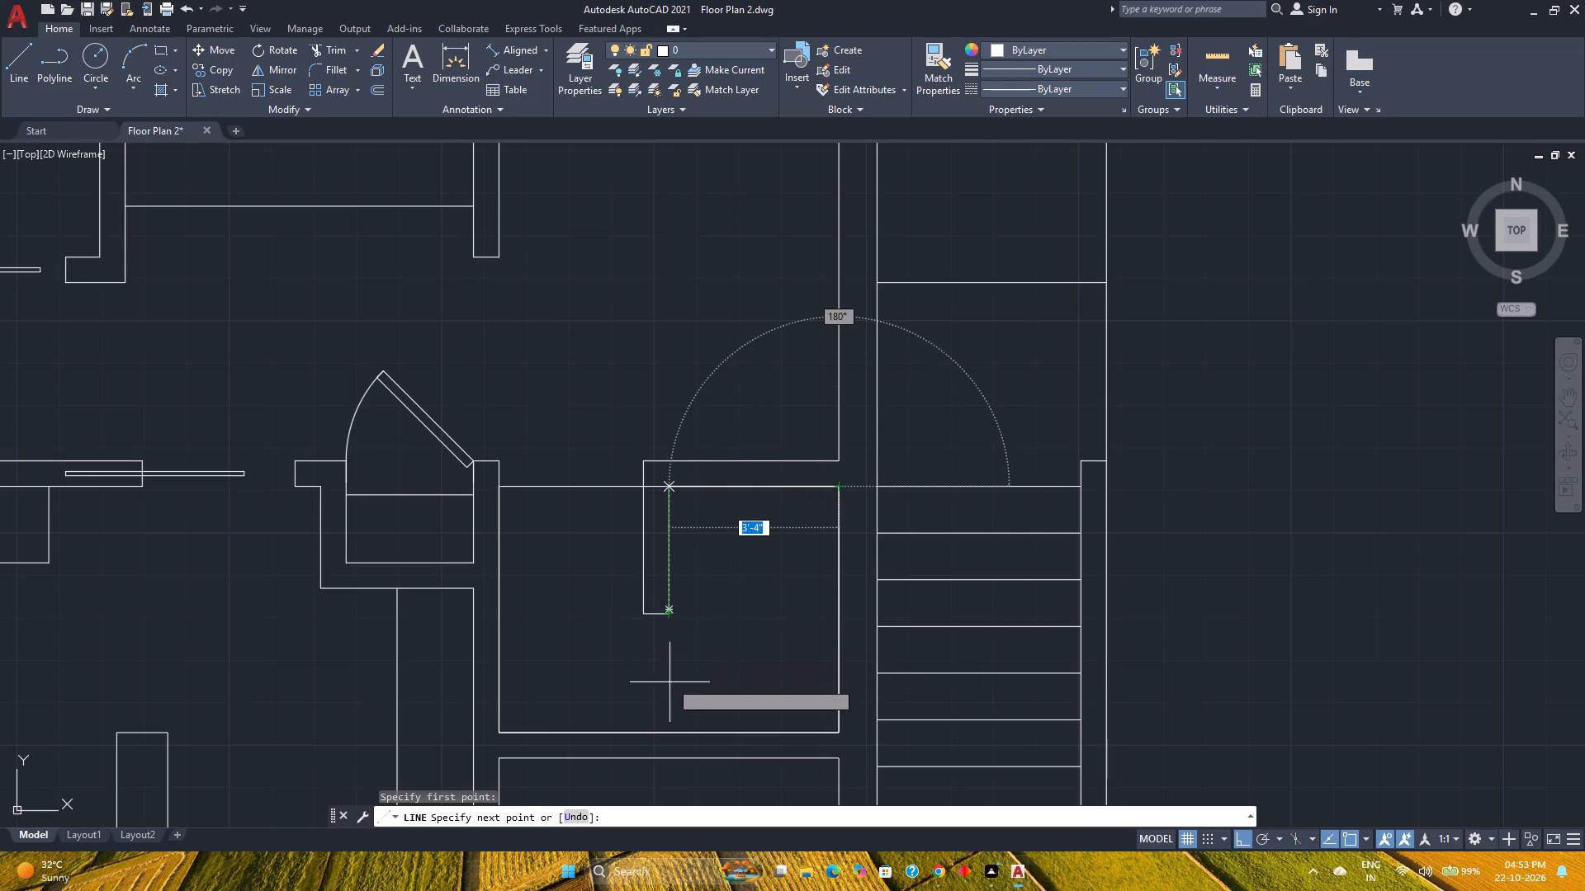
{"action": "left_click", "coordinate": [666, 730]}
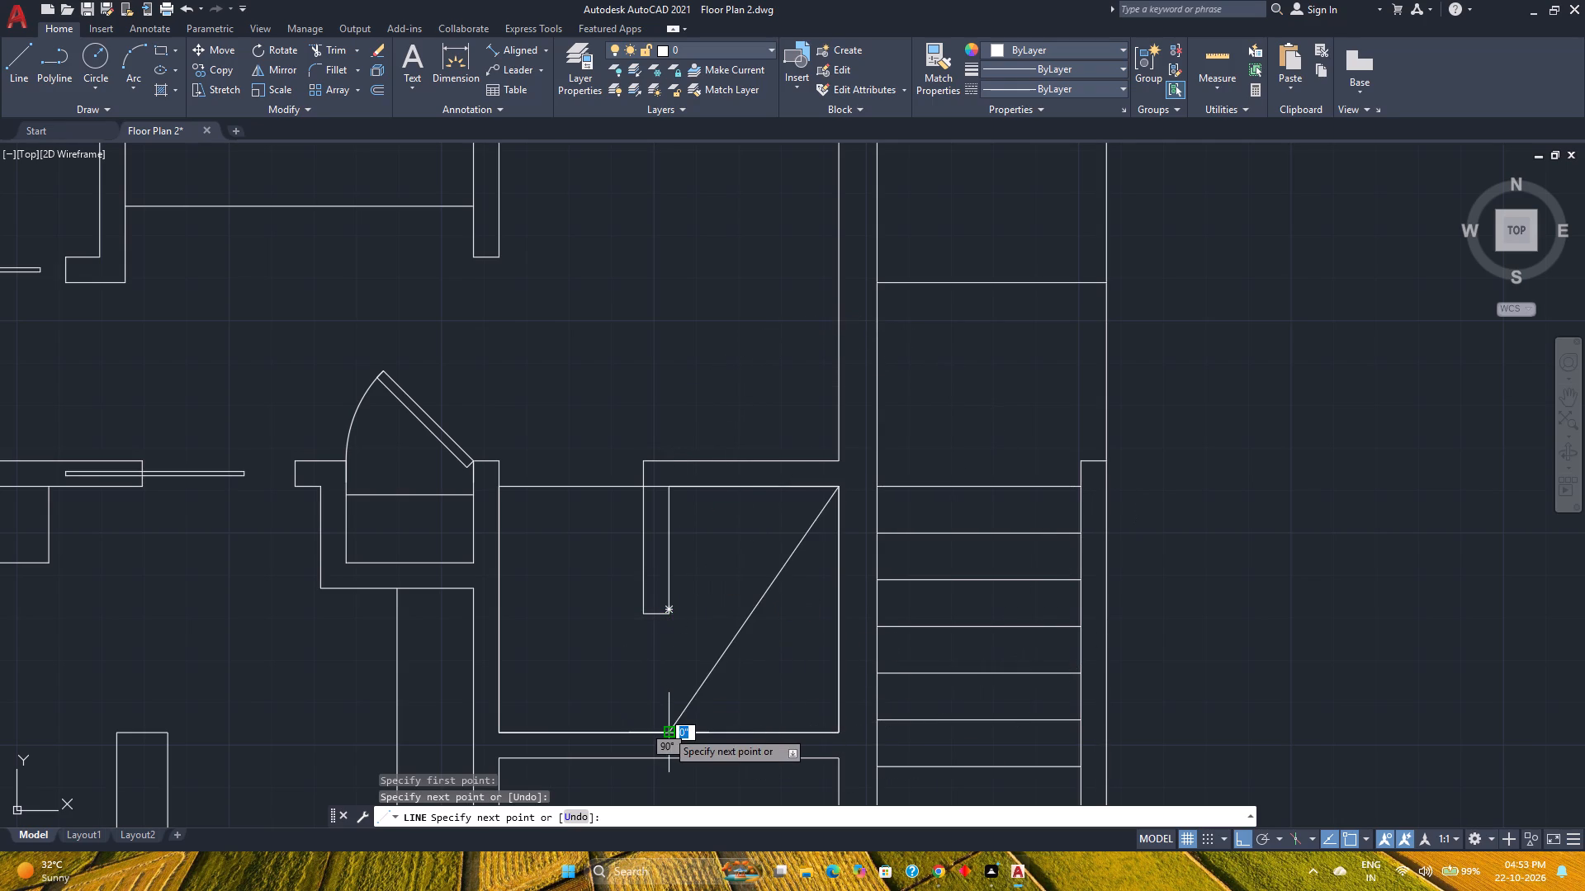
{"action": "key", "text": "Escape"}
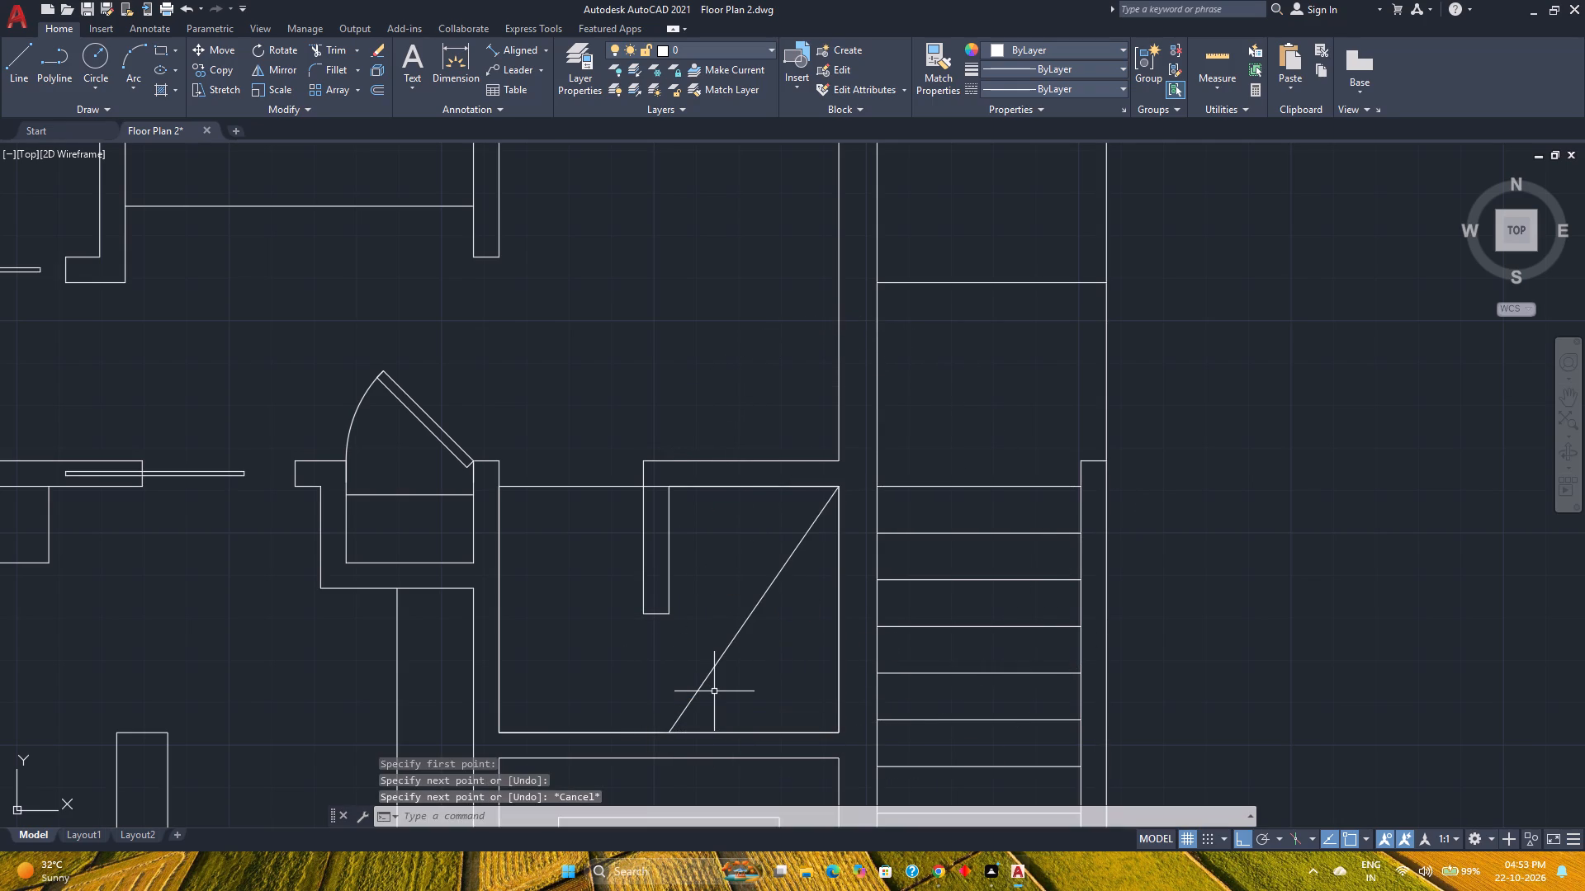
{"action": "key", "text": "space"}
{"action": "left_click", "coordinate": [668, 484]}
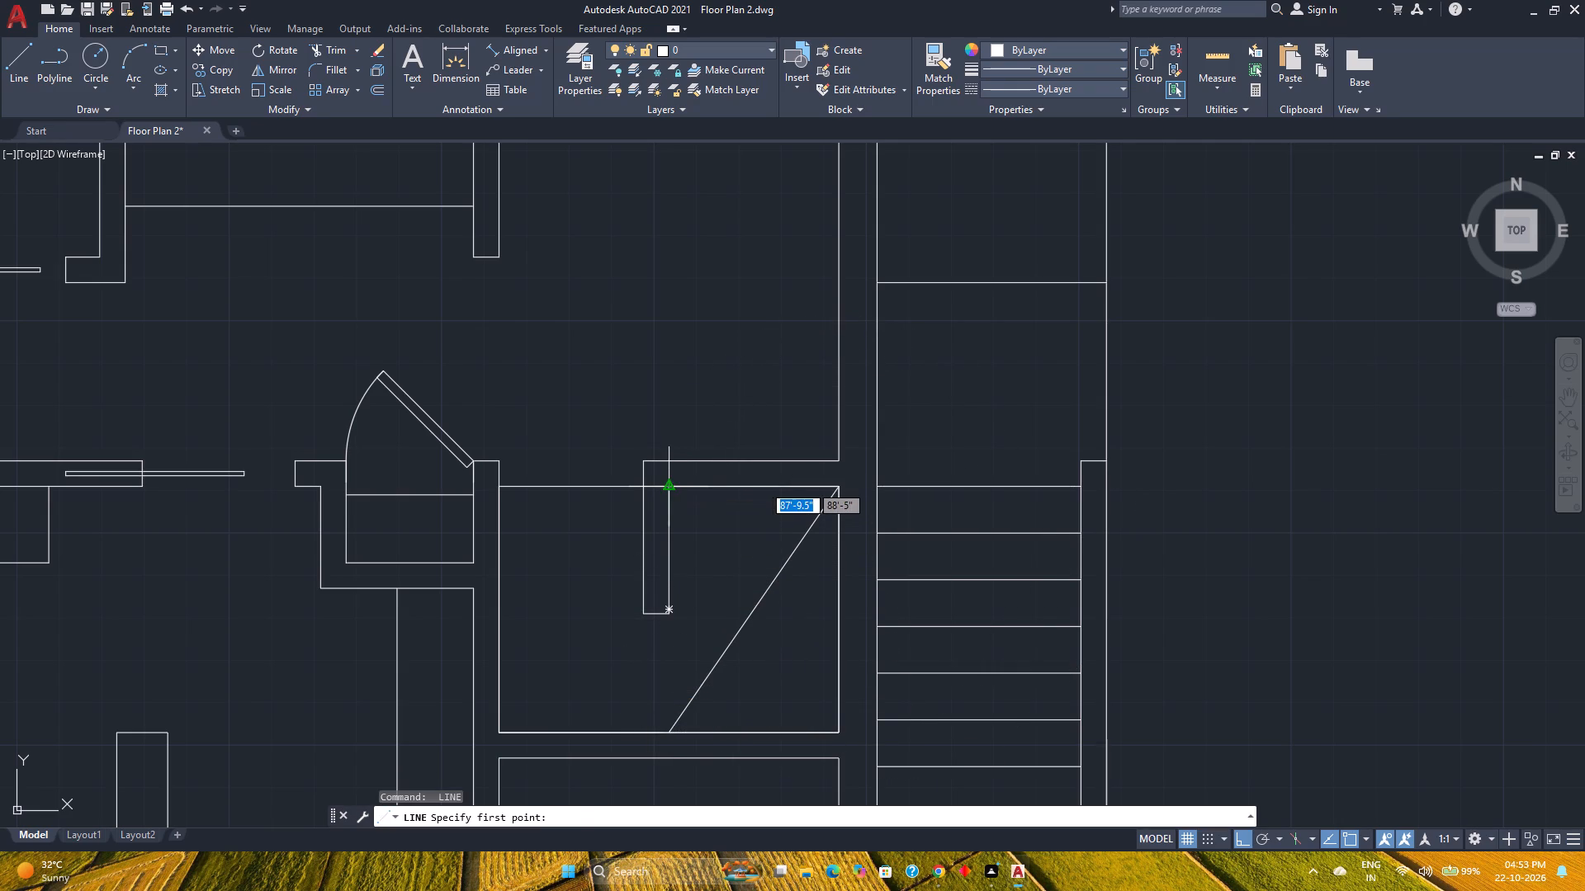
{"action": "left_click", "coordinate": [840, 734]}
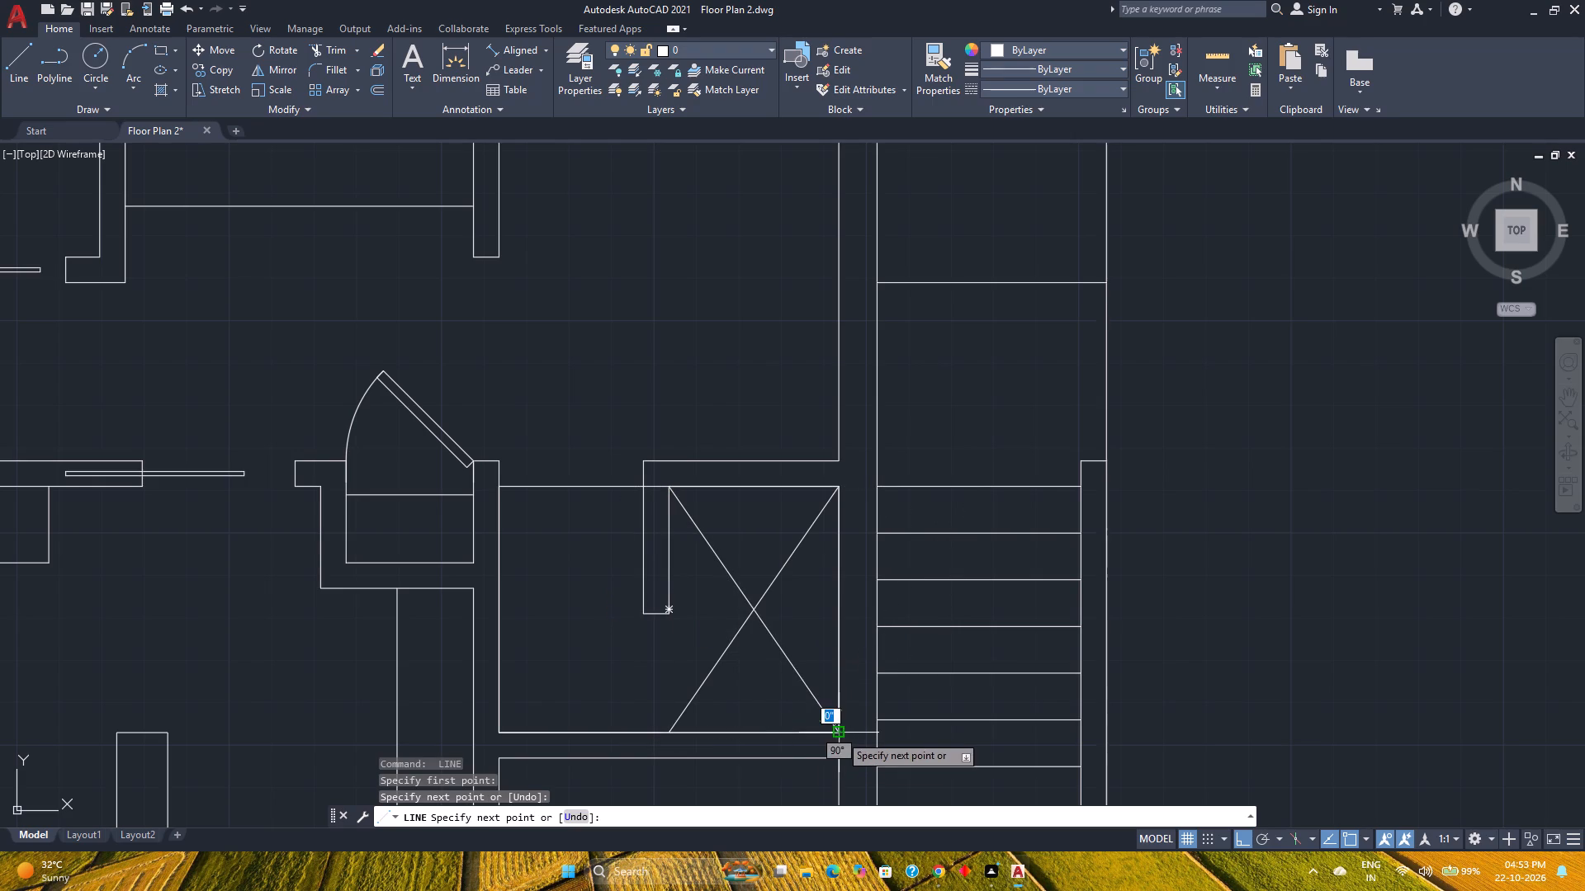
{"action": "key", "text": "Escape"}
Draw two crossing diagonals in the rectangle's left part, ending at its lower left corner and at the right-hand cross's lower left end.
{"action": "key", "text": "space"}
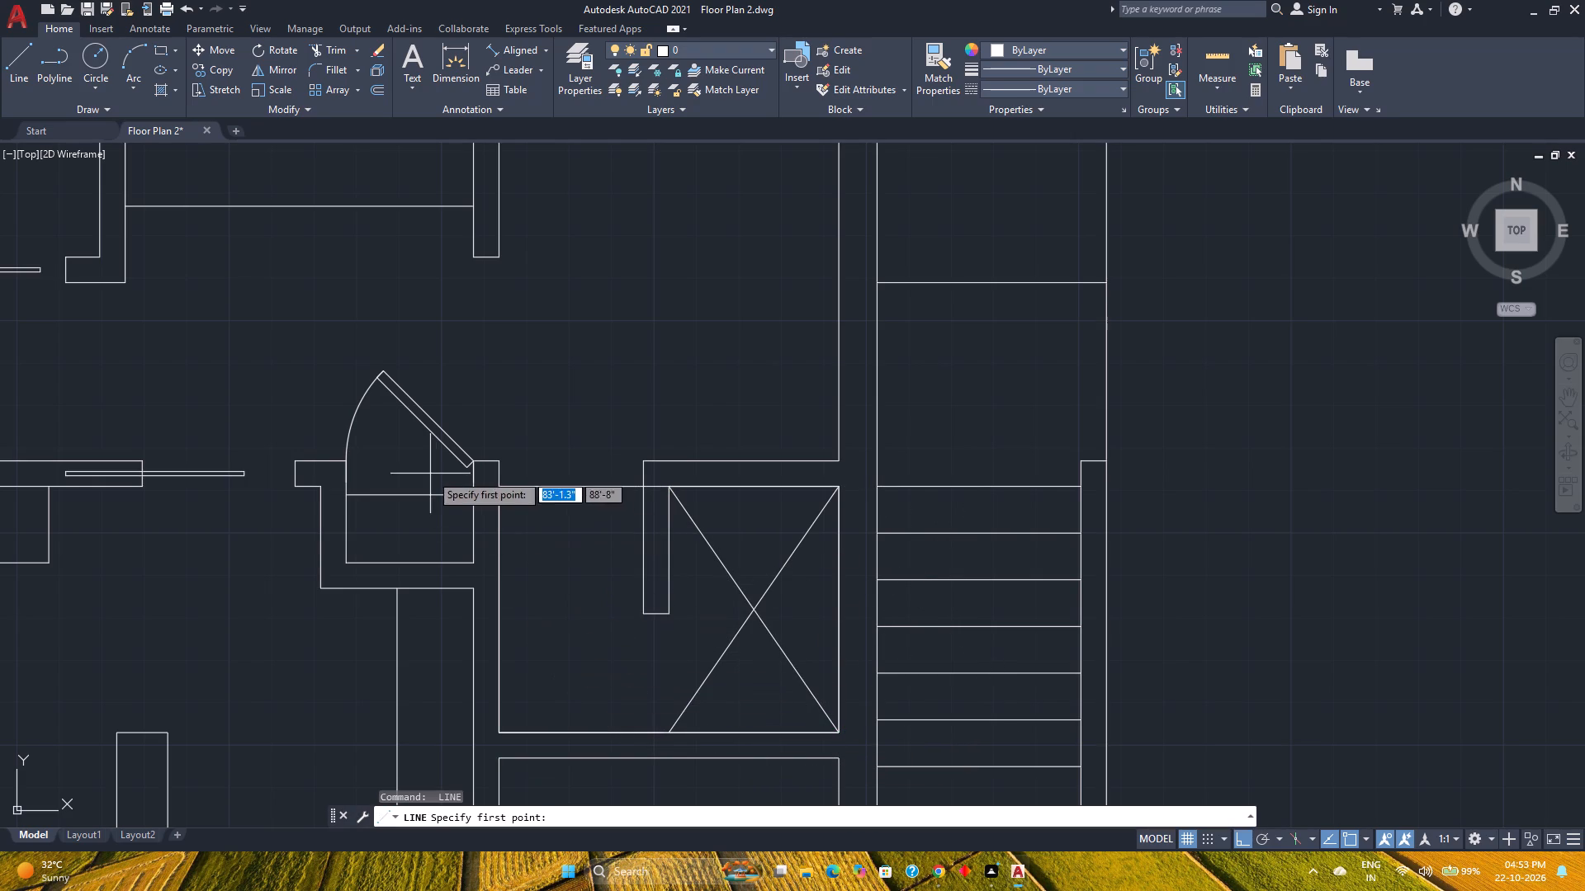
{"action": "left_click", "coordinate": [643, 488]}
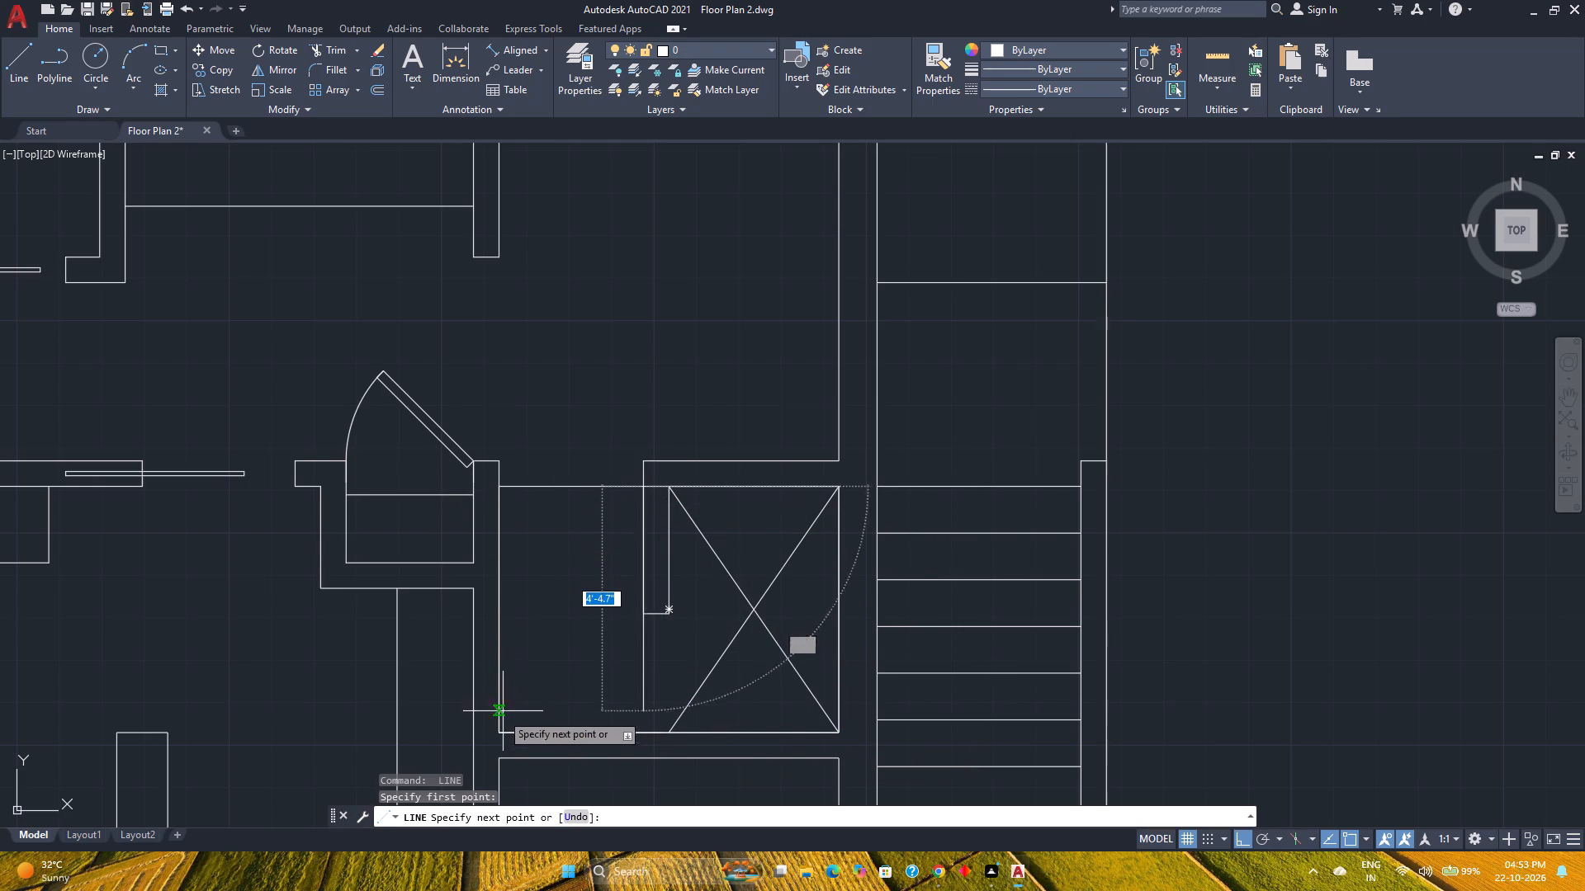
{"action": "left_click", "coordinate": [499, 729]}
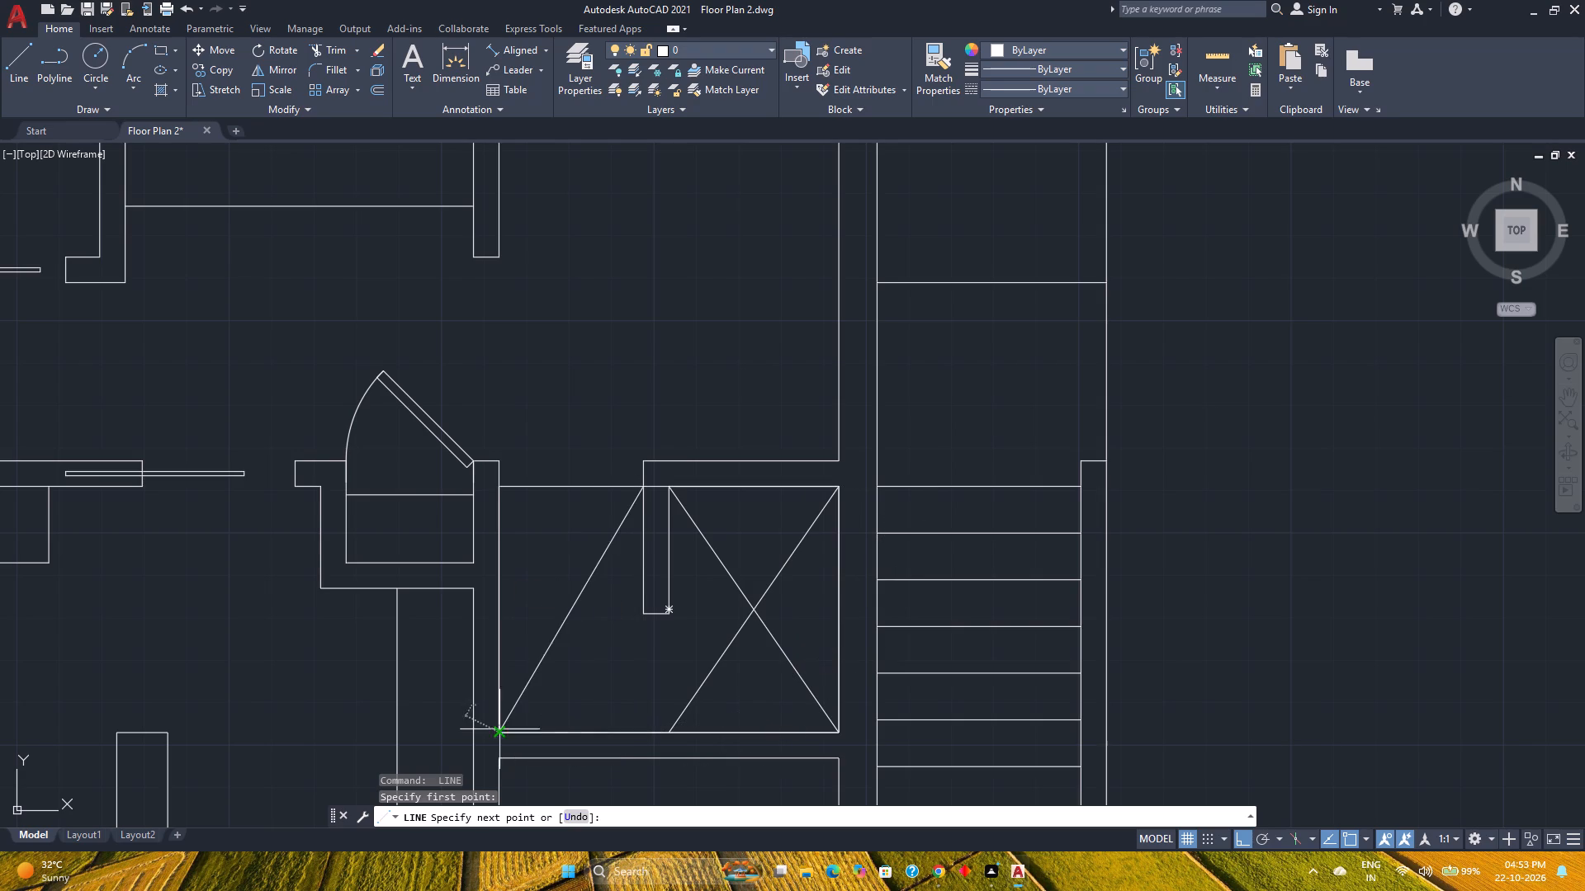
{"action": "key", "text": "Escape"}
{"action": "key", "text": "space"}
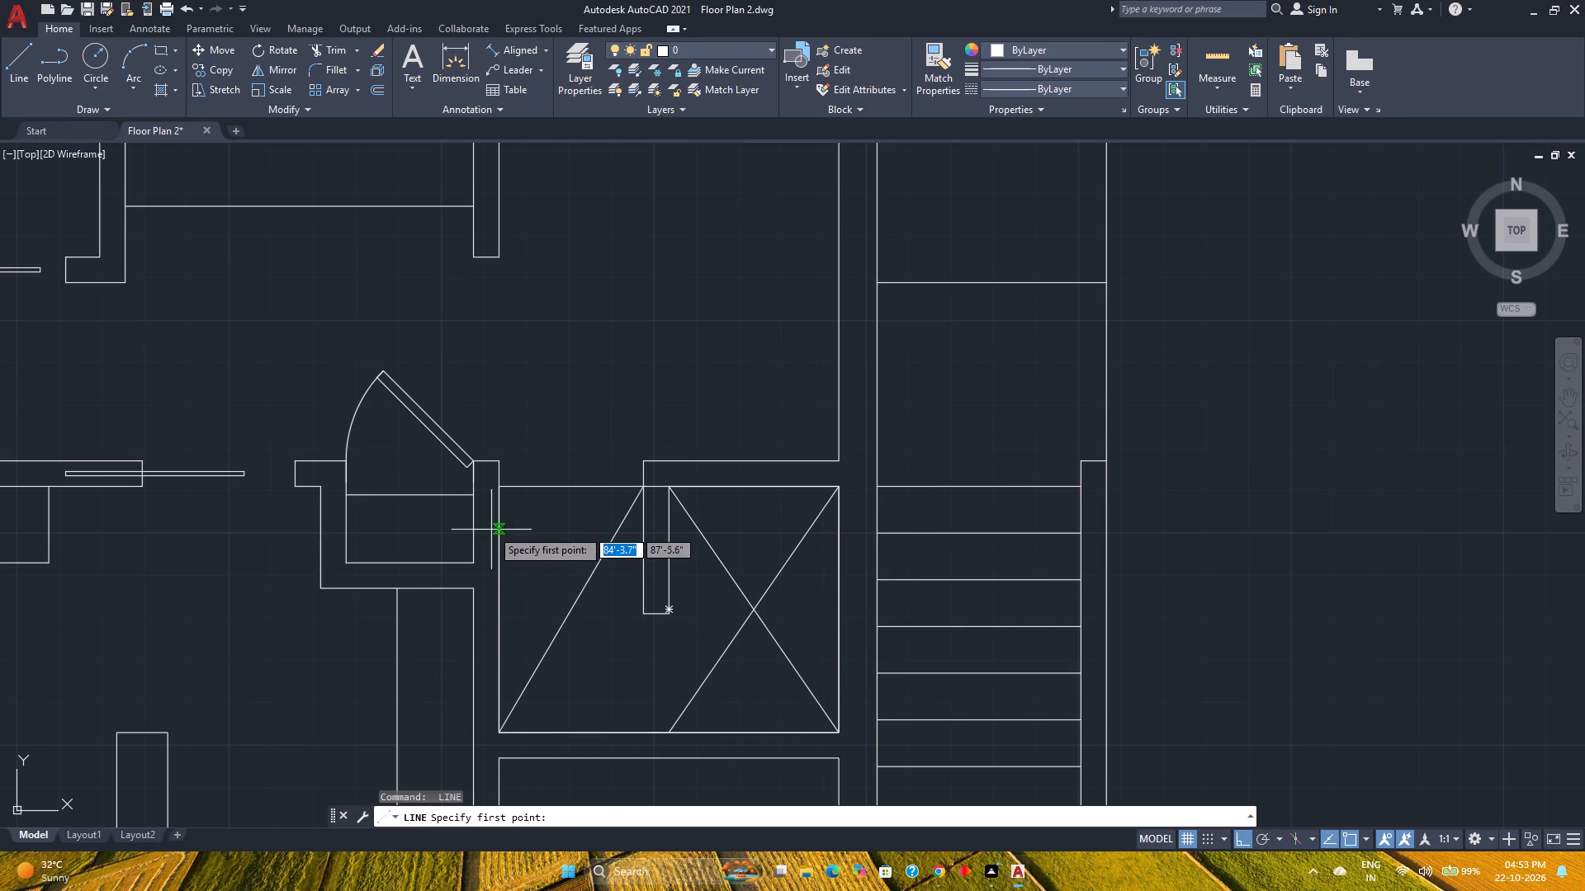
{"action": "left_click", "coordinate": [496, 489]}
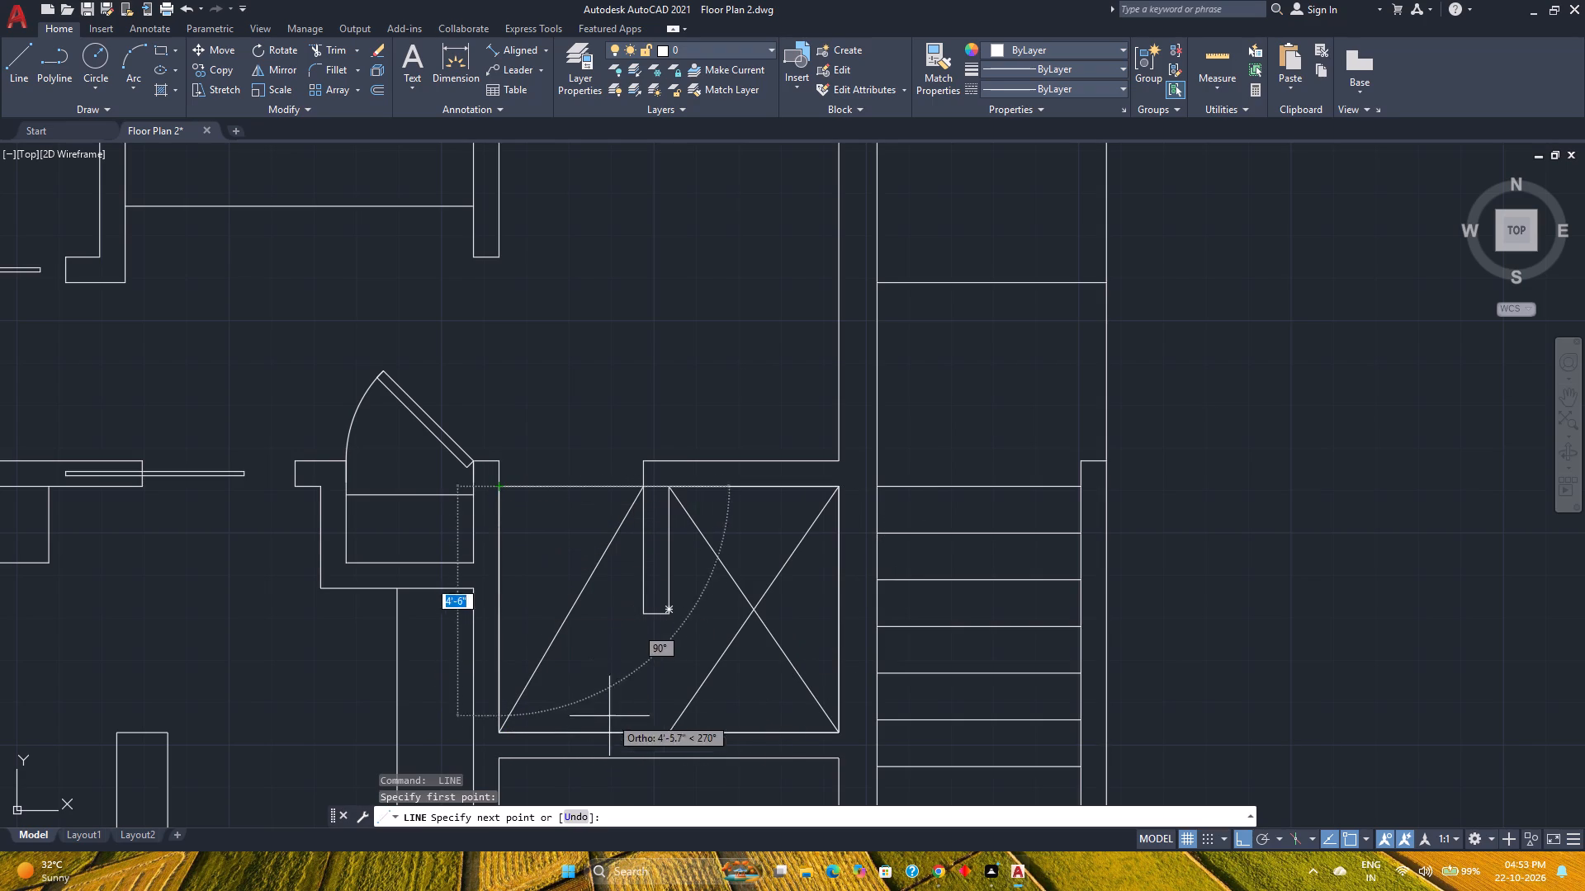
{"action": "left_click", "coordinate": [668, 731]}
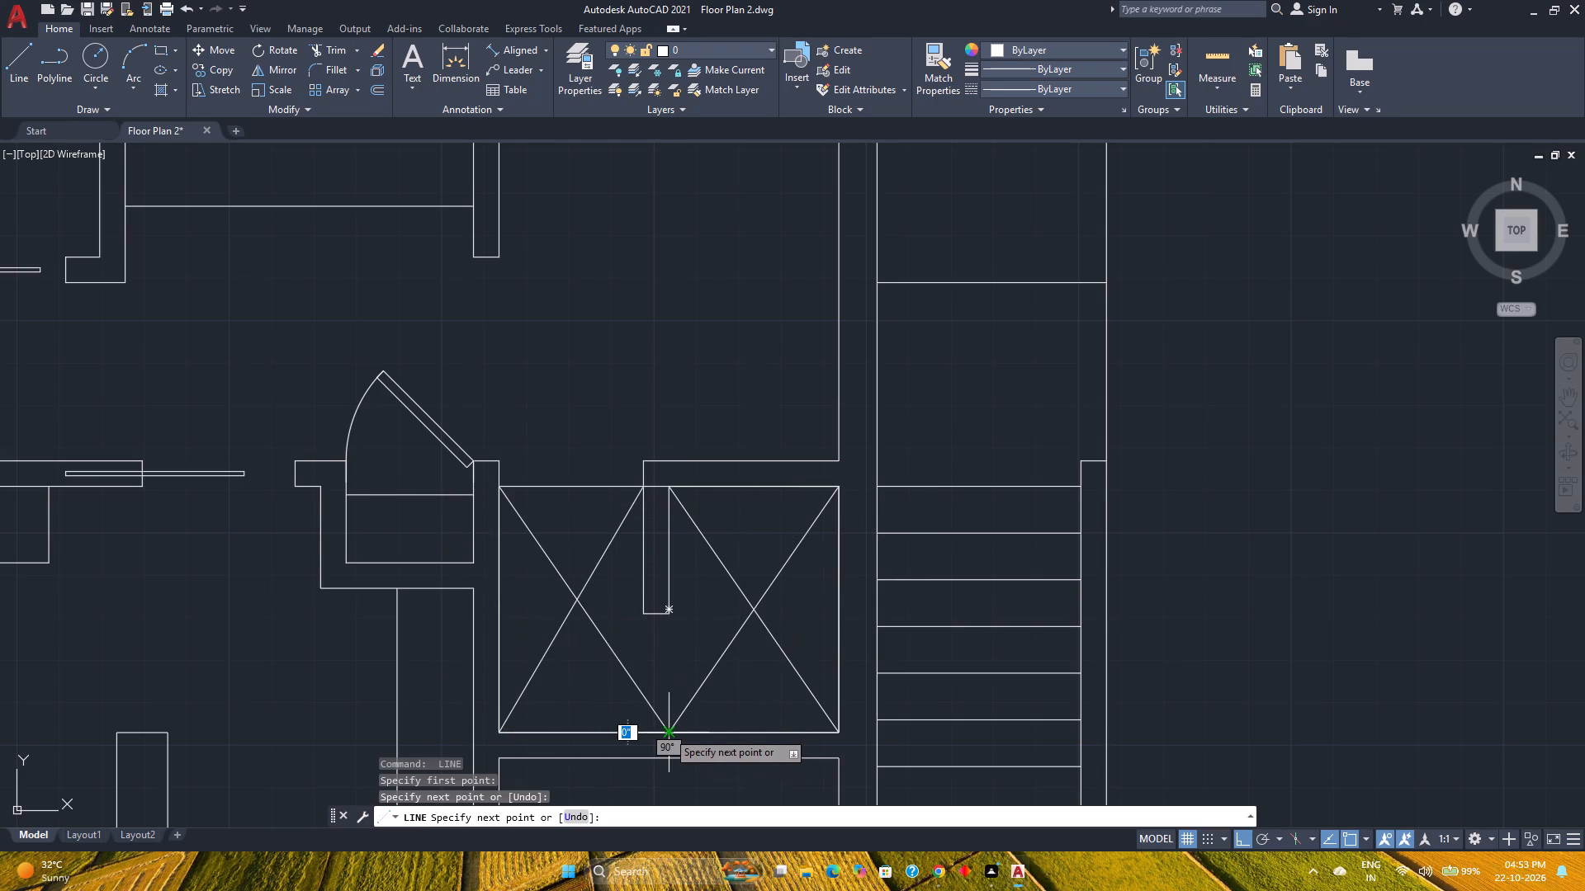
{"action": "key", "text": "Escape"}
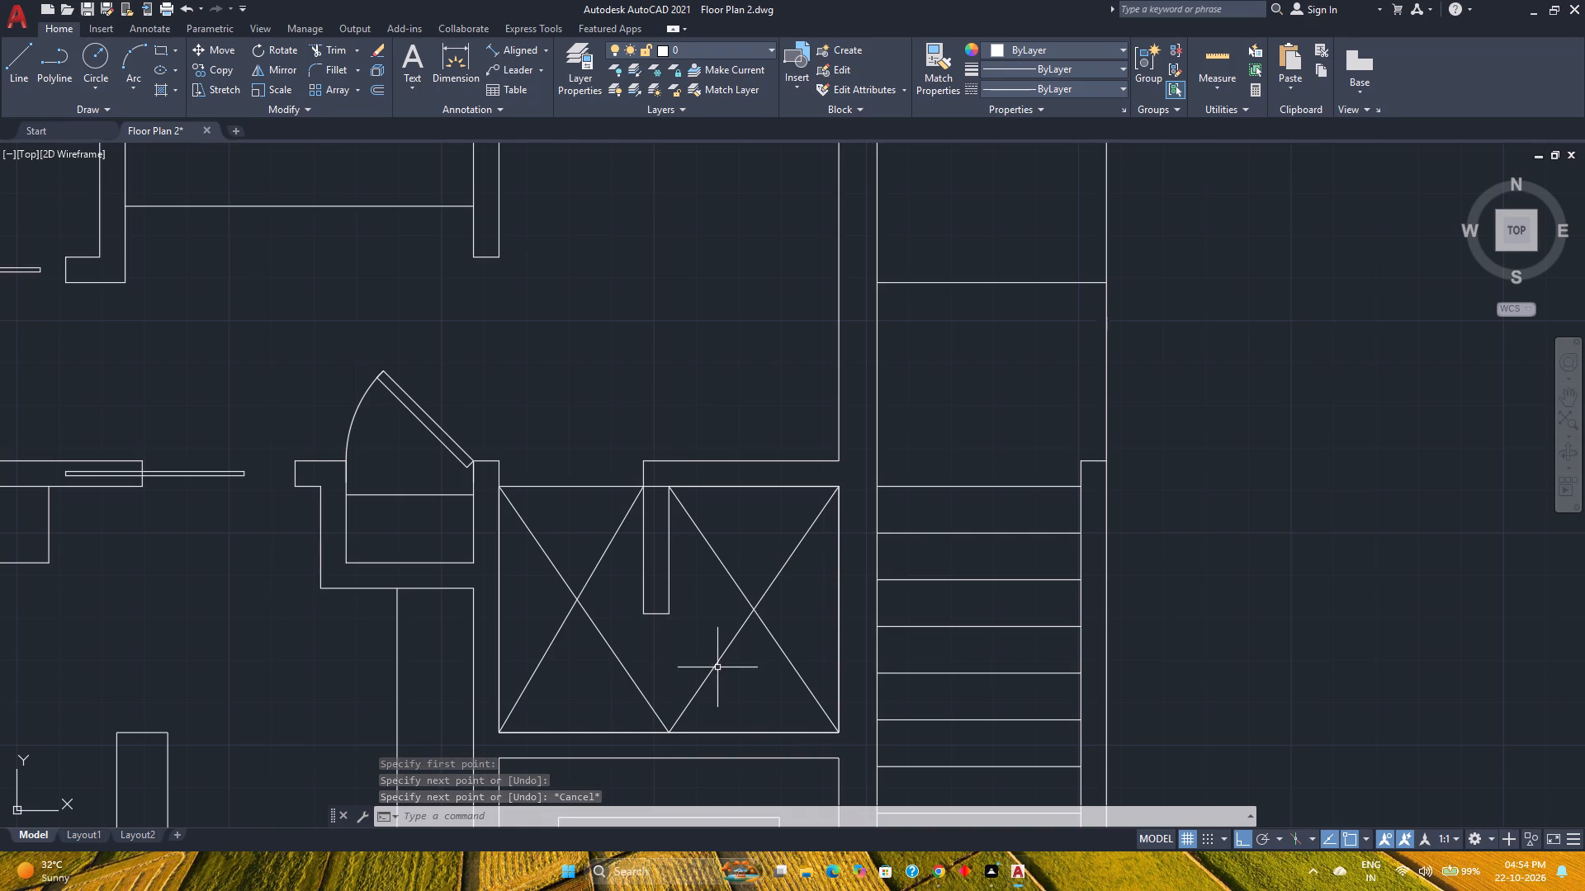
Draw a circle of radius 1" centred on the intersection of the right-hand cross's diagonals.
{"action": "middle_click_drag", "start_coordinate": [717, 667], "coordinate": [693, 658]}
{"action": "middle_click", "coordinate": [693, 658]}
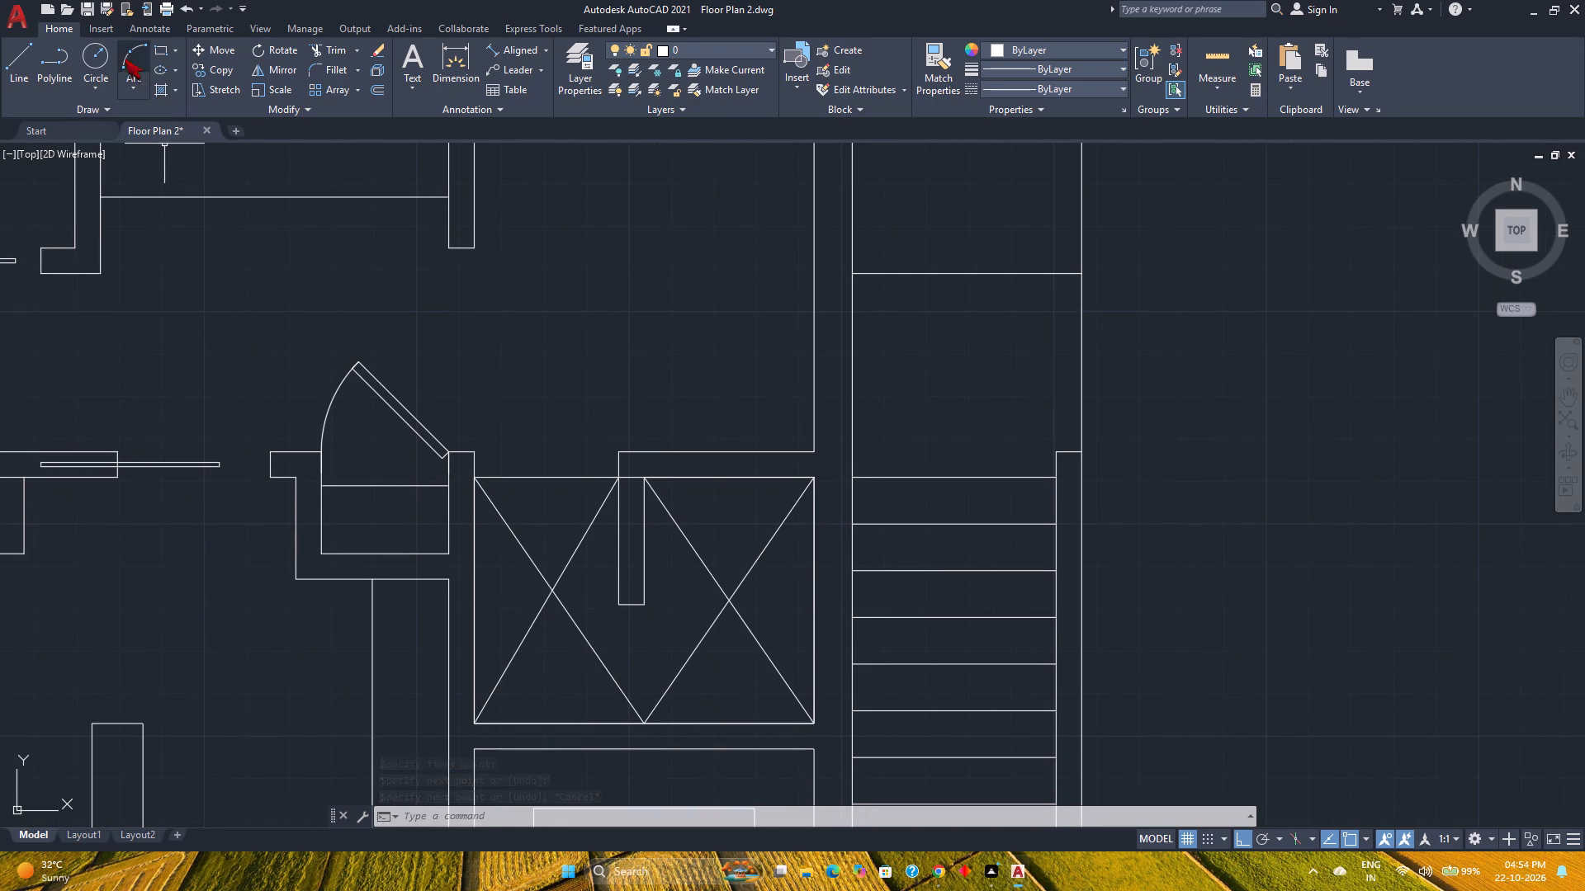
{"action": "left_click", "coordinate": [103, 53]}
{"action": "scroll", "coordinate": [732, 618], "scroll_direction": "up", "scroll_amount": 3}
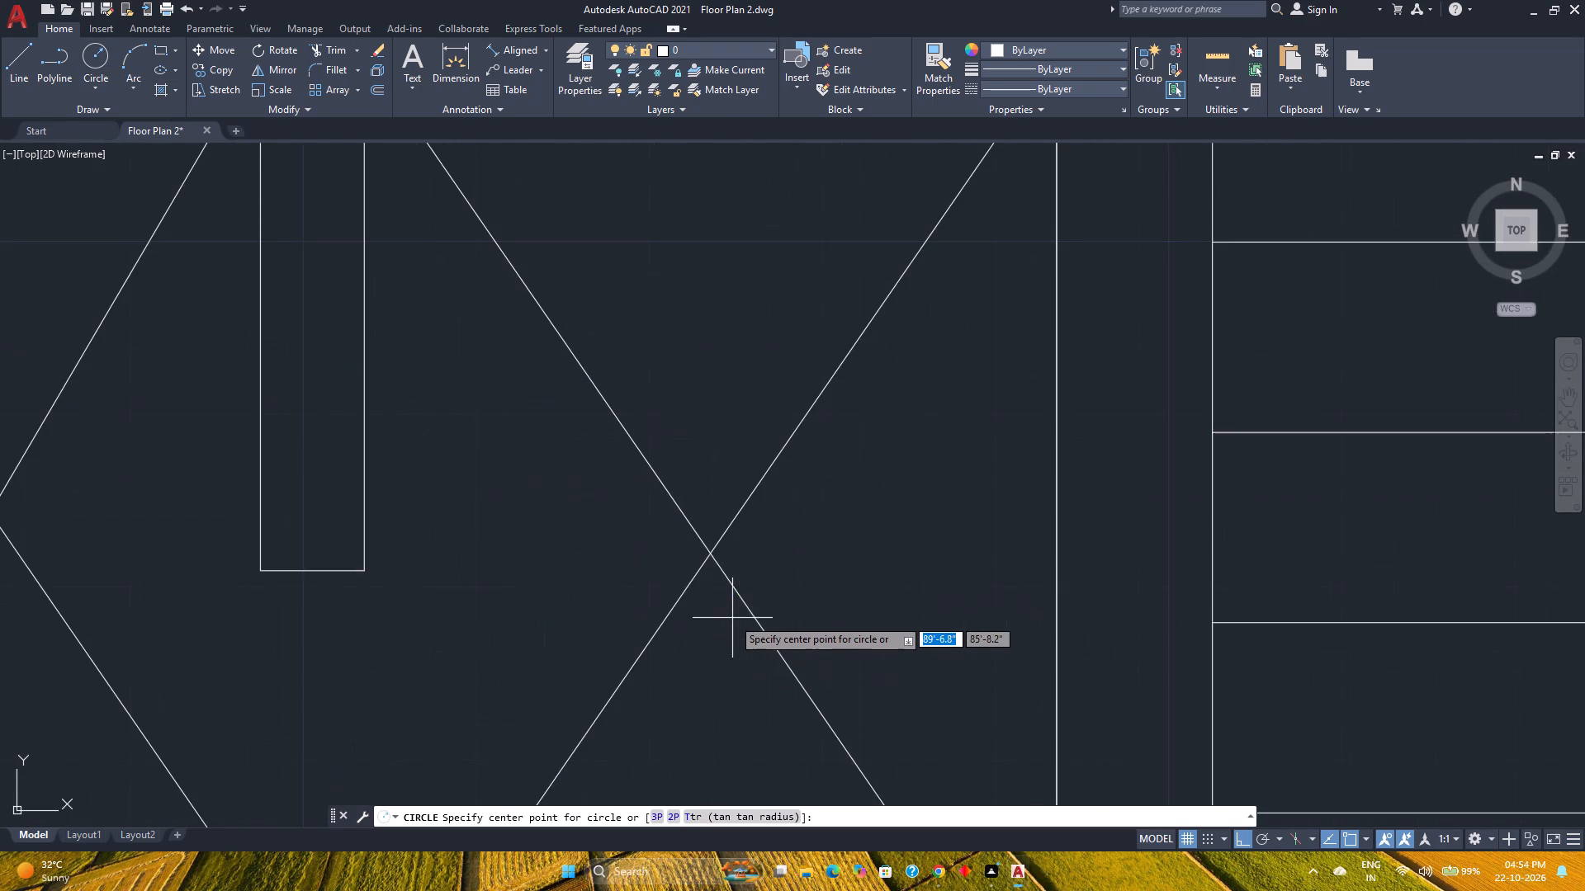
{"action": "left_click", "coordinate": [714, 553]}
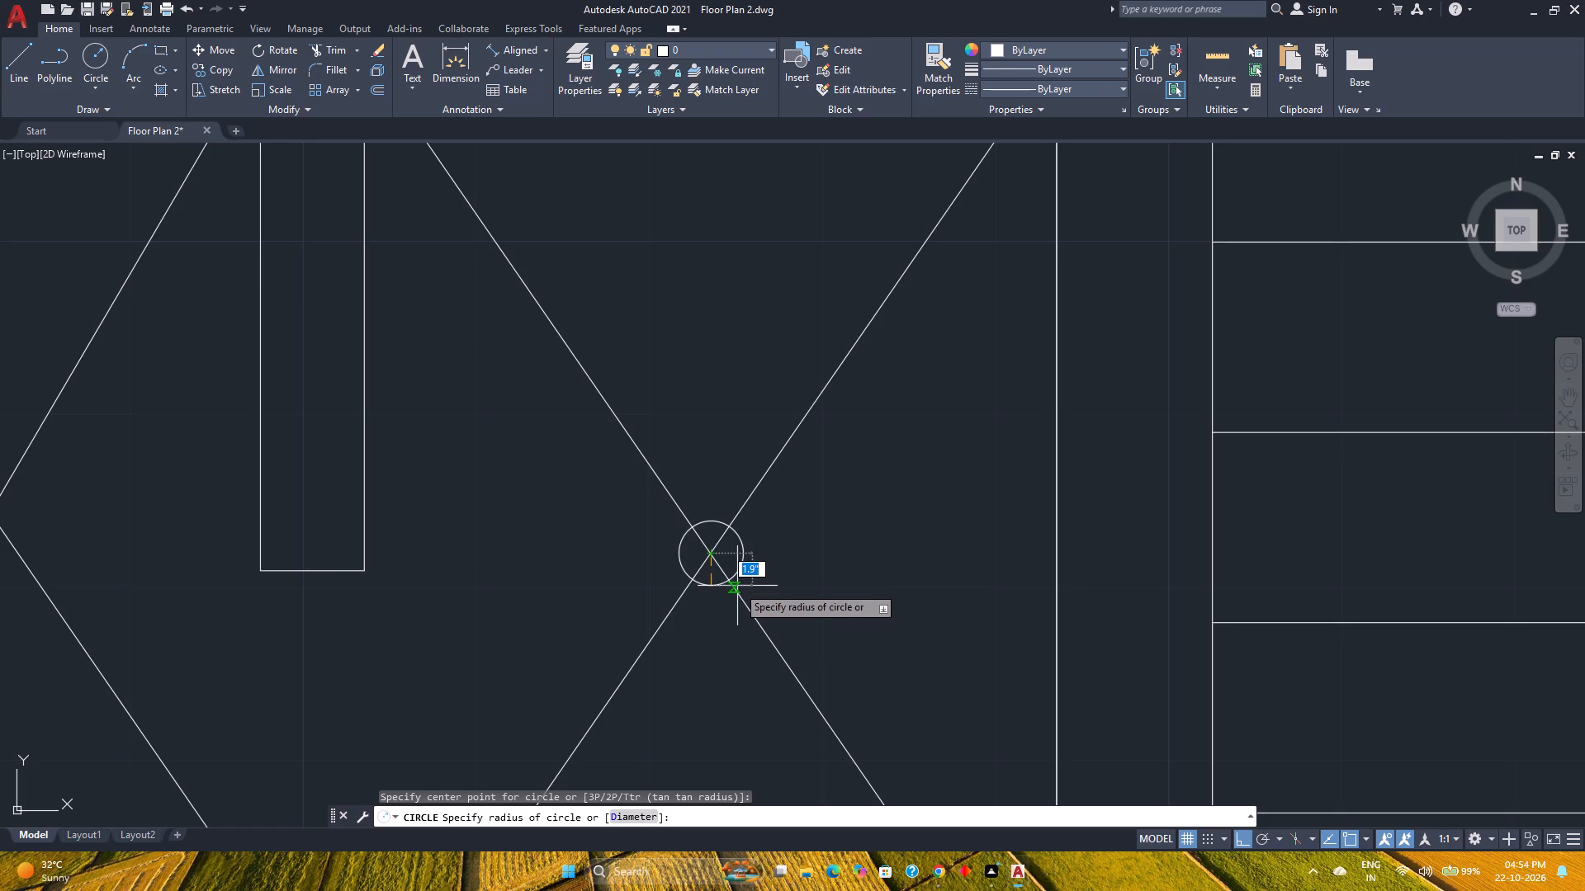
{"action": "scroll", "coordinate": [737, 586], "scroll_direction": "up", "scroll_amount": 2}
{"action": "scroll", "coordinate": [737, 586], "scroll_direction": "down", "scroll_amount": 2}
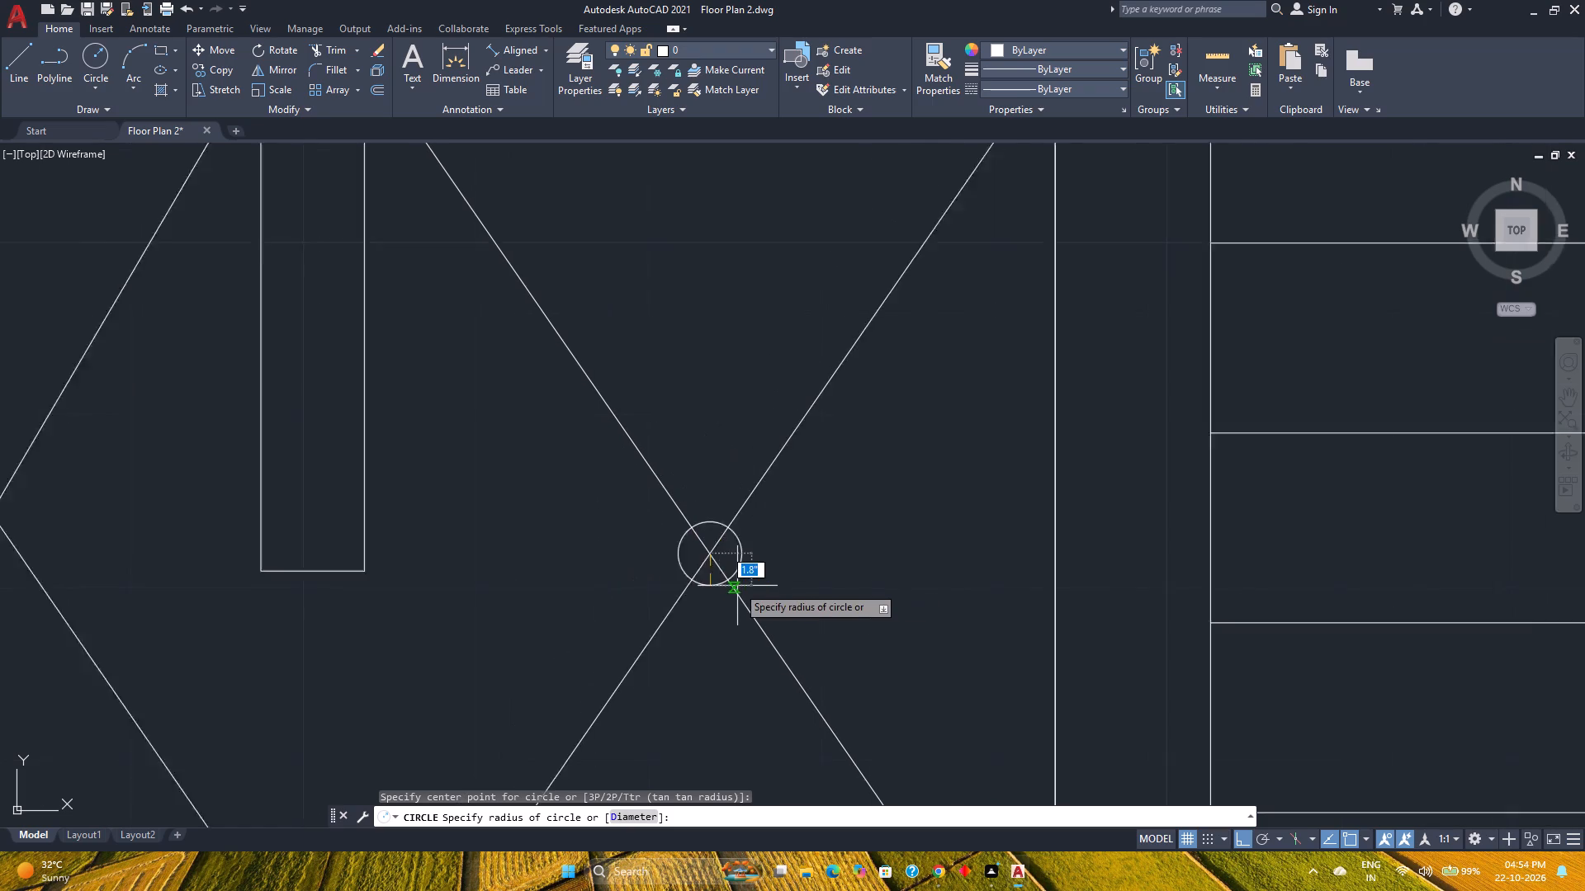
{"action": "scroll", "coordinate": [737, 586], "scroll_direction": "down", "scroll_amount": 2}
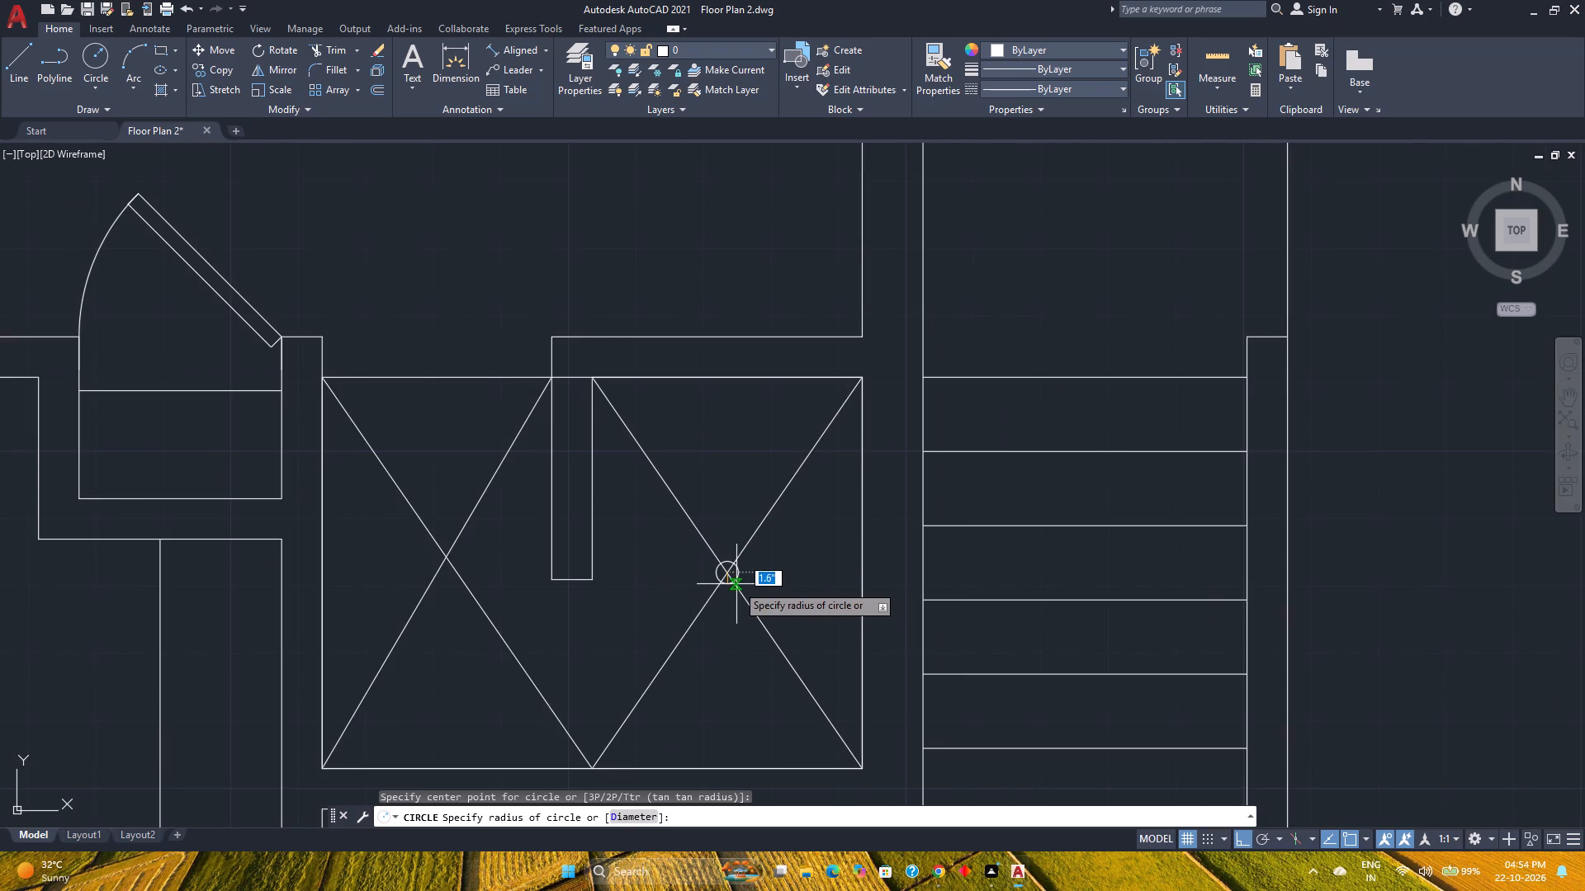
{"action": "scroll", "coordinate": [735, 582], "scroll_direction": "up", "scroll_amount": 2}
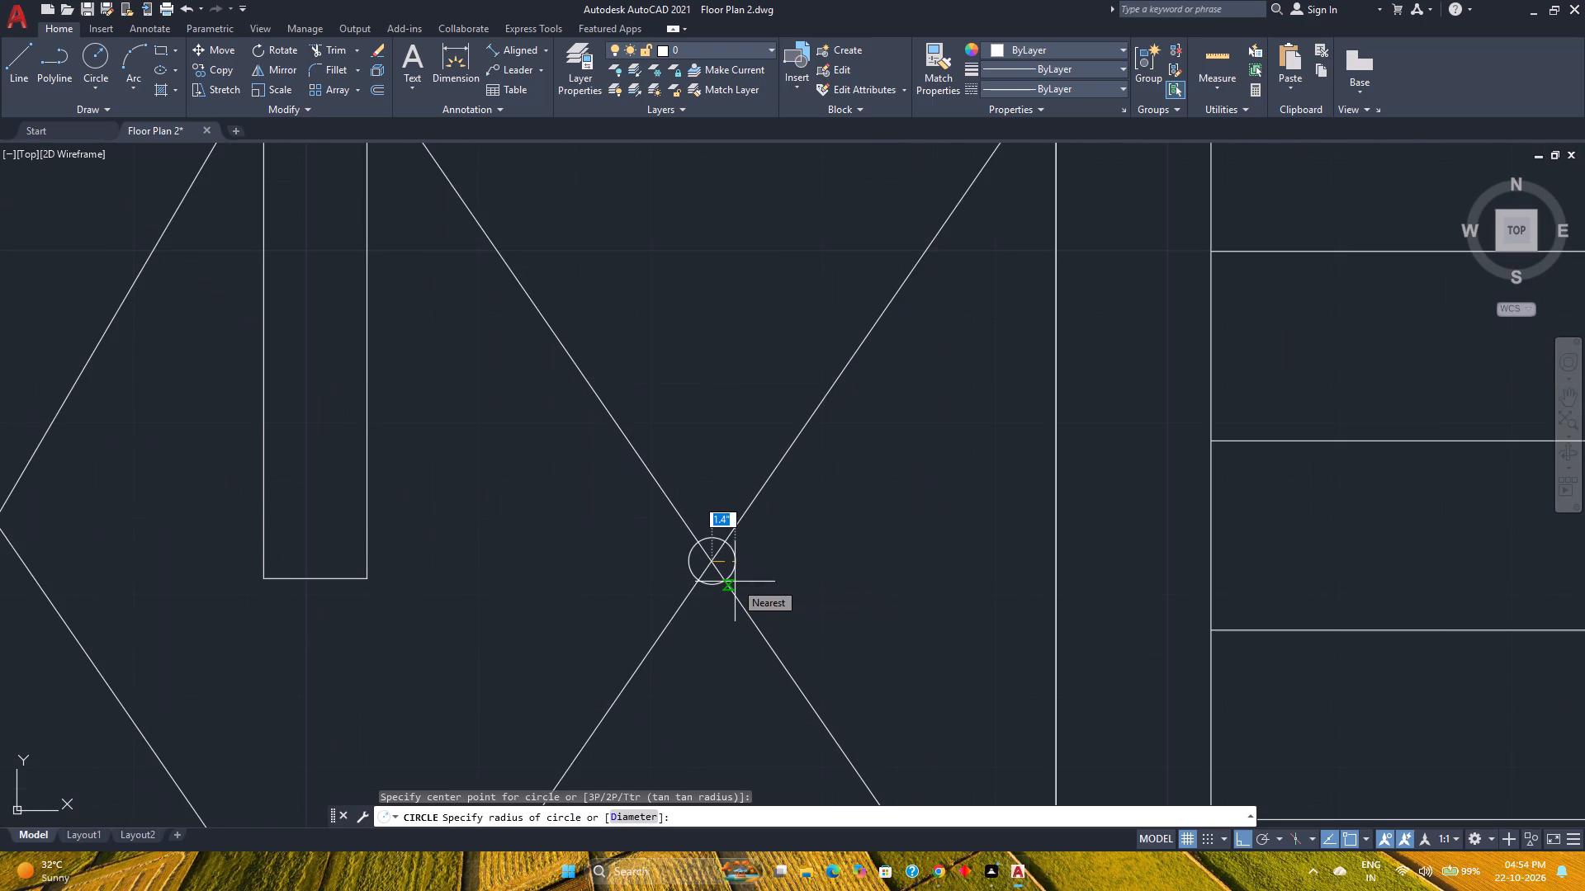
{"action": "key", "text": "1"}
{"action": "key", "text": "Return"}
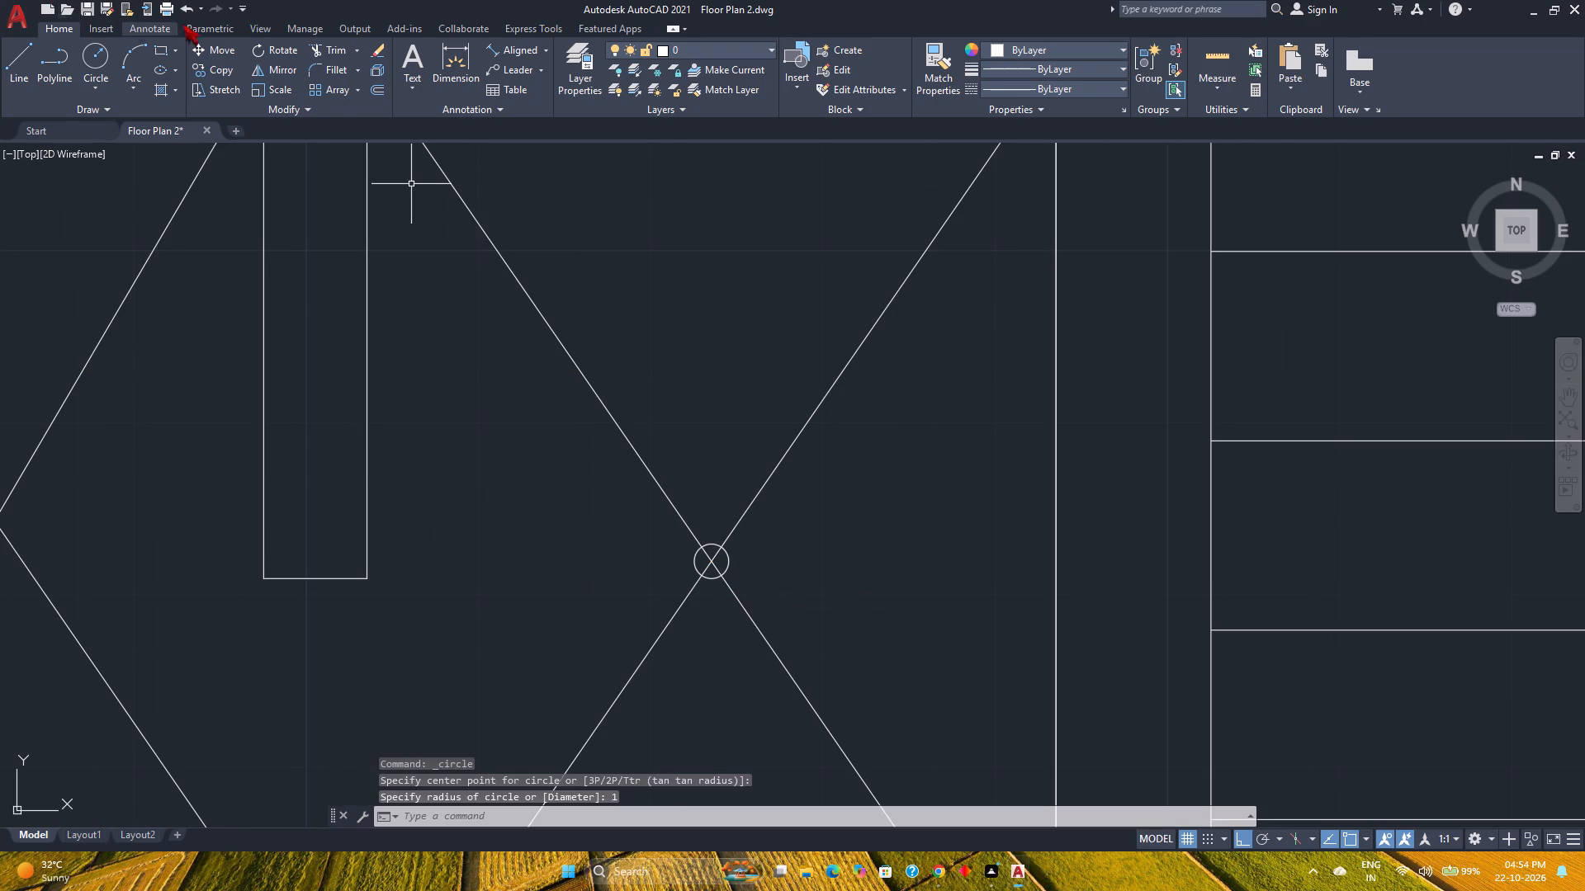
Offset the circle at the right-hand cross outward by 0.5" to form a concentric ring.
{"action": "left_click", "coordinate": [373, 84]}
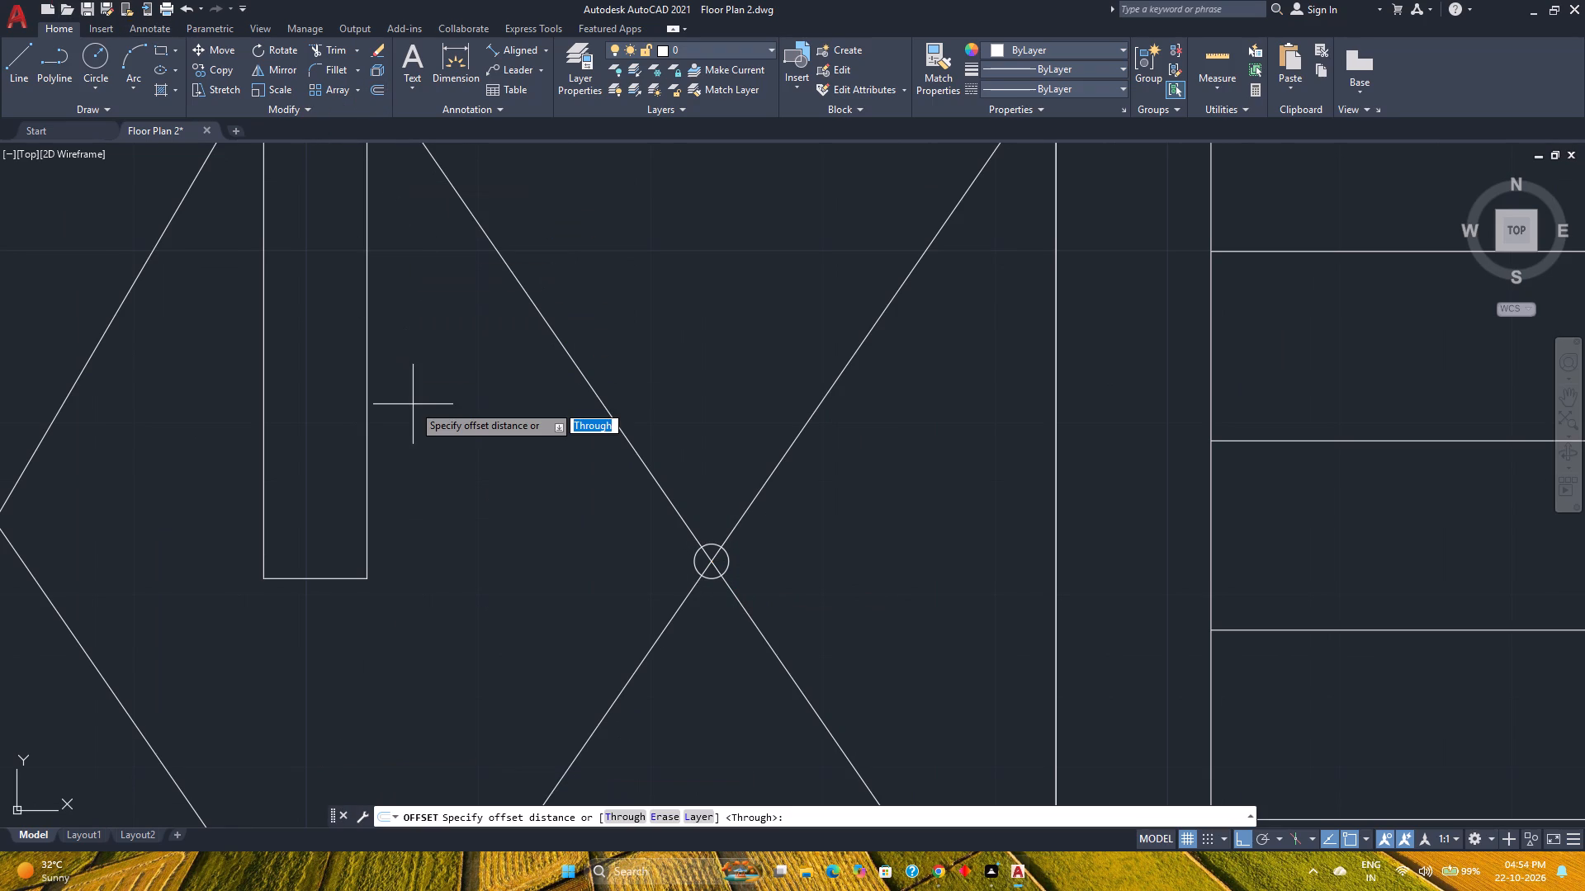
{"action": "key", "text": "1"}
{"action": "key", "text": "Return"}
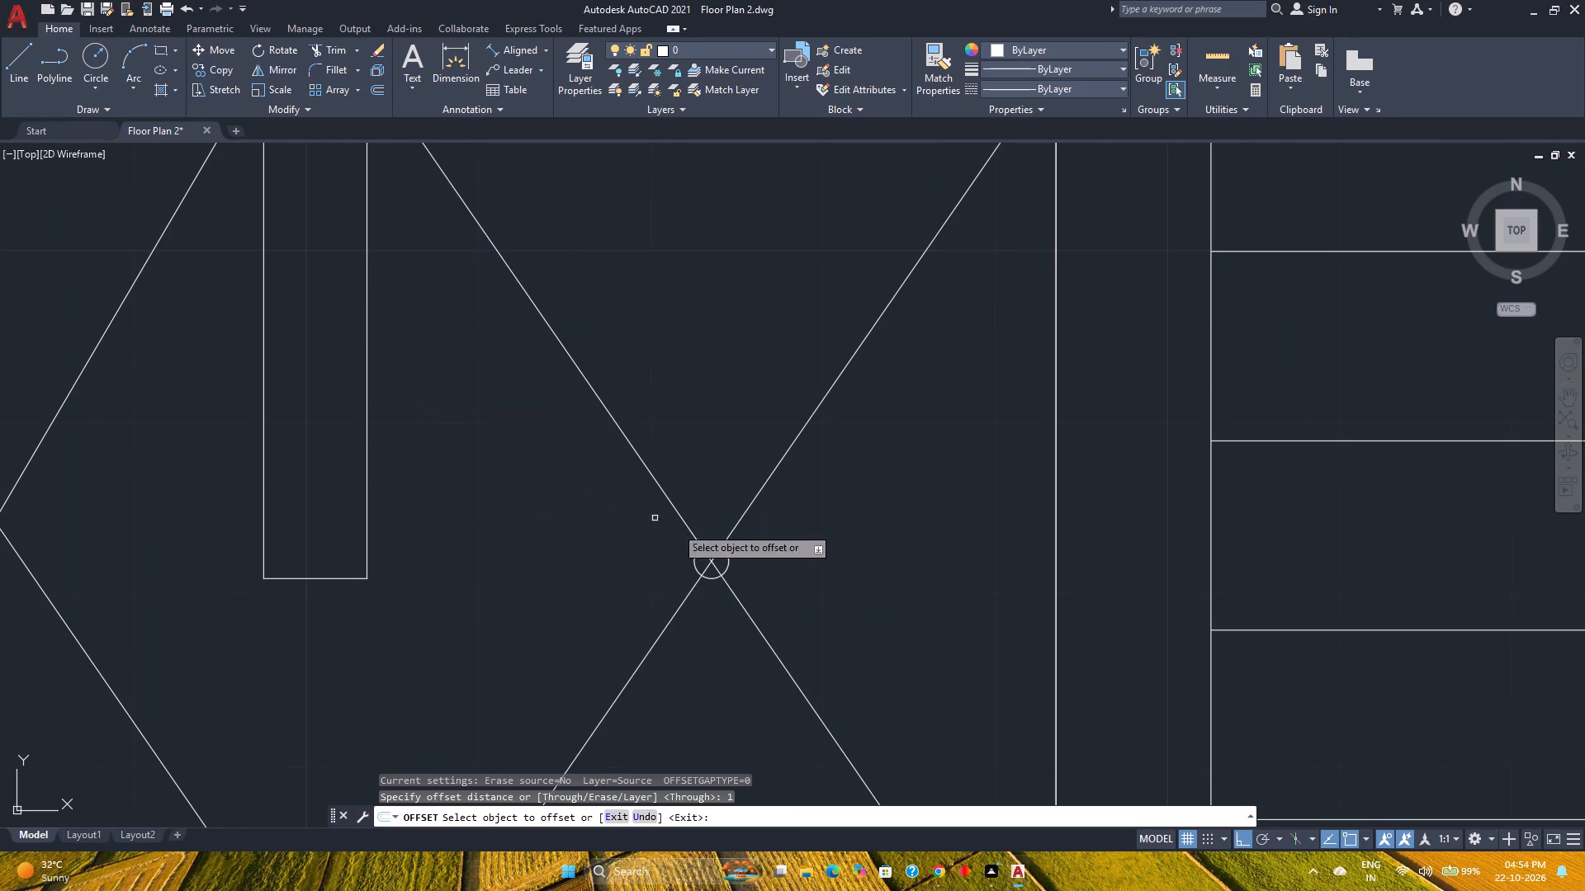
{"action": "scroll", "coordinate": [726, 597], "scroll_direction": "up", "scroll_amount": 2}
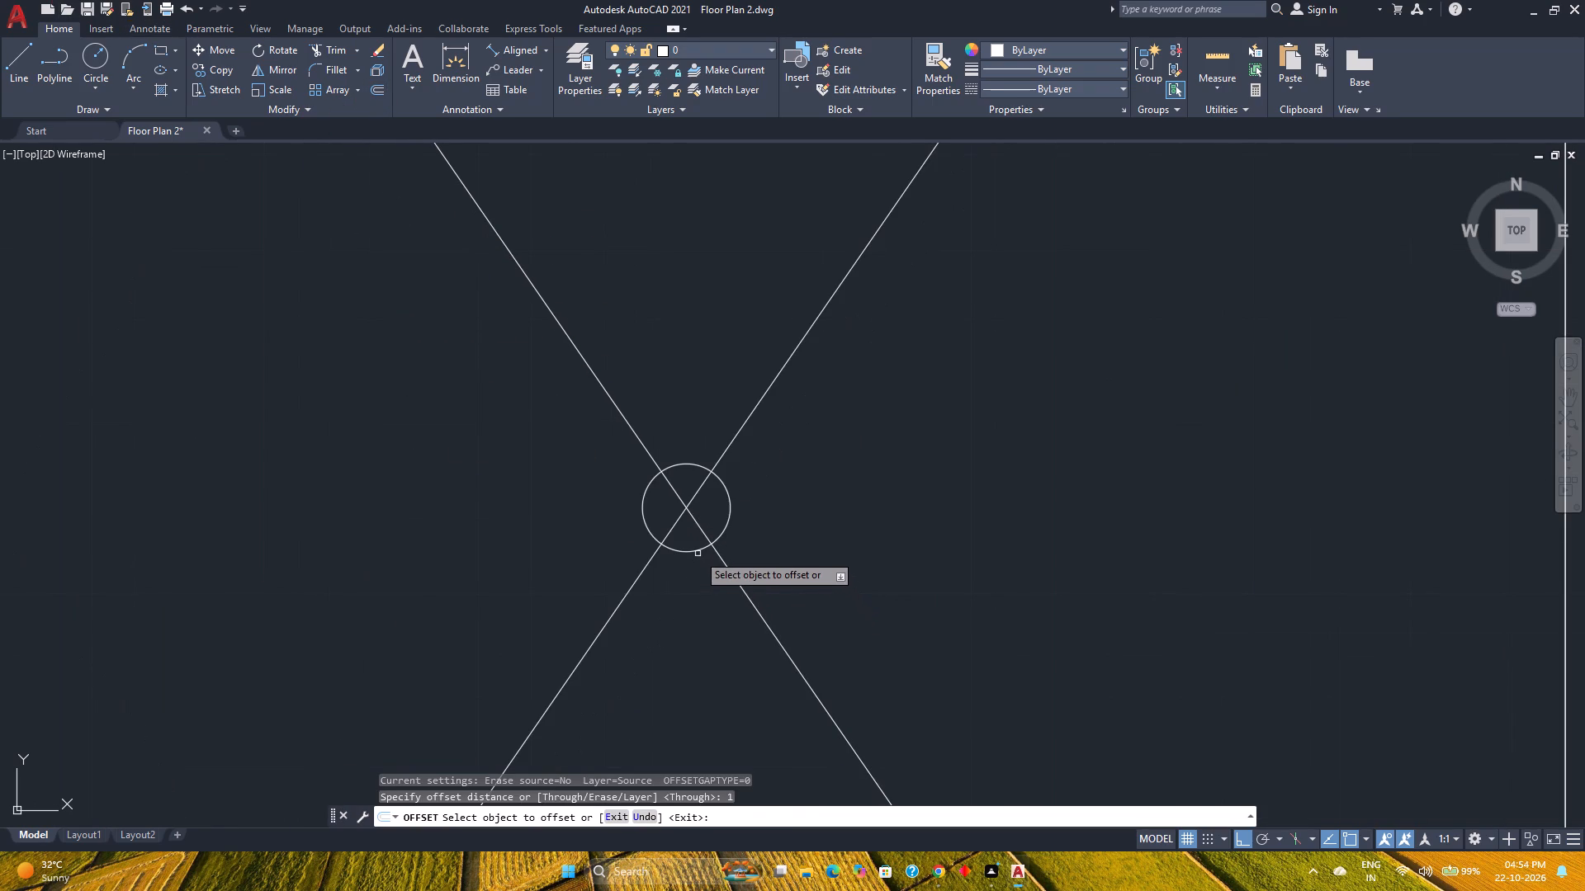
{"action": "left_click", "coordinate": [698, 549]}
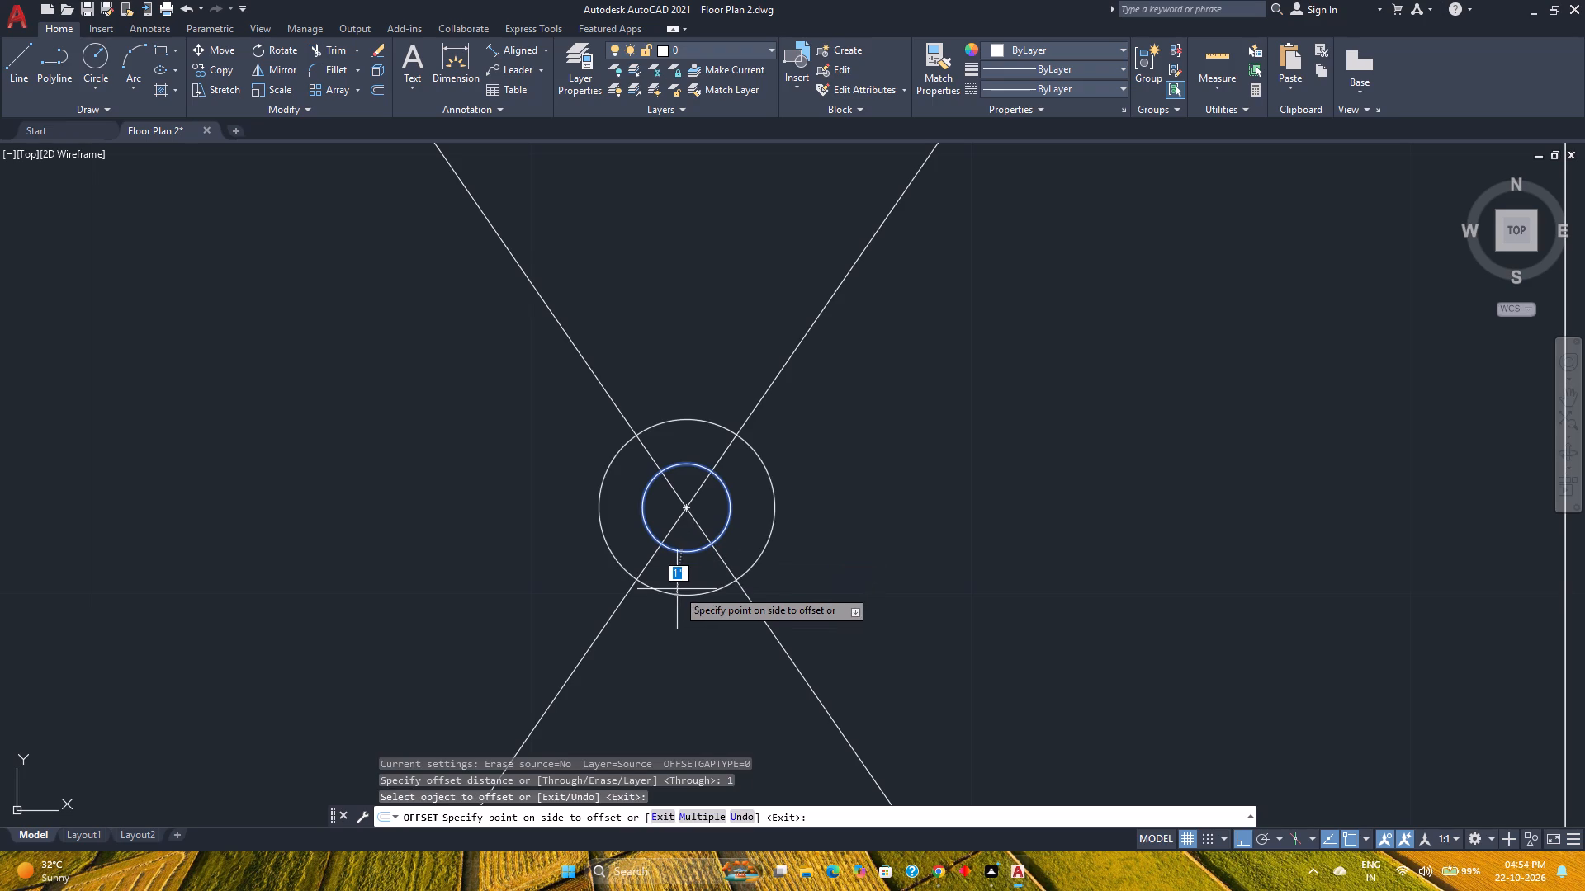
{"action": "type", "text": "0.5"}
{"action": "key", "text": "Return"}
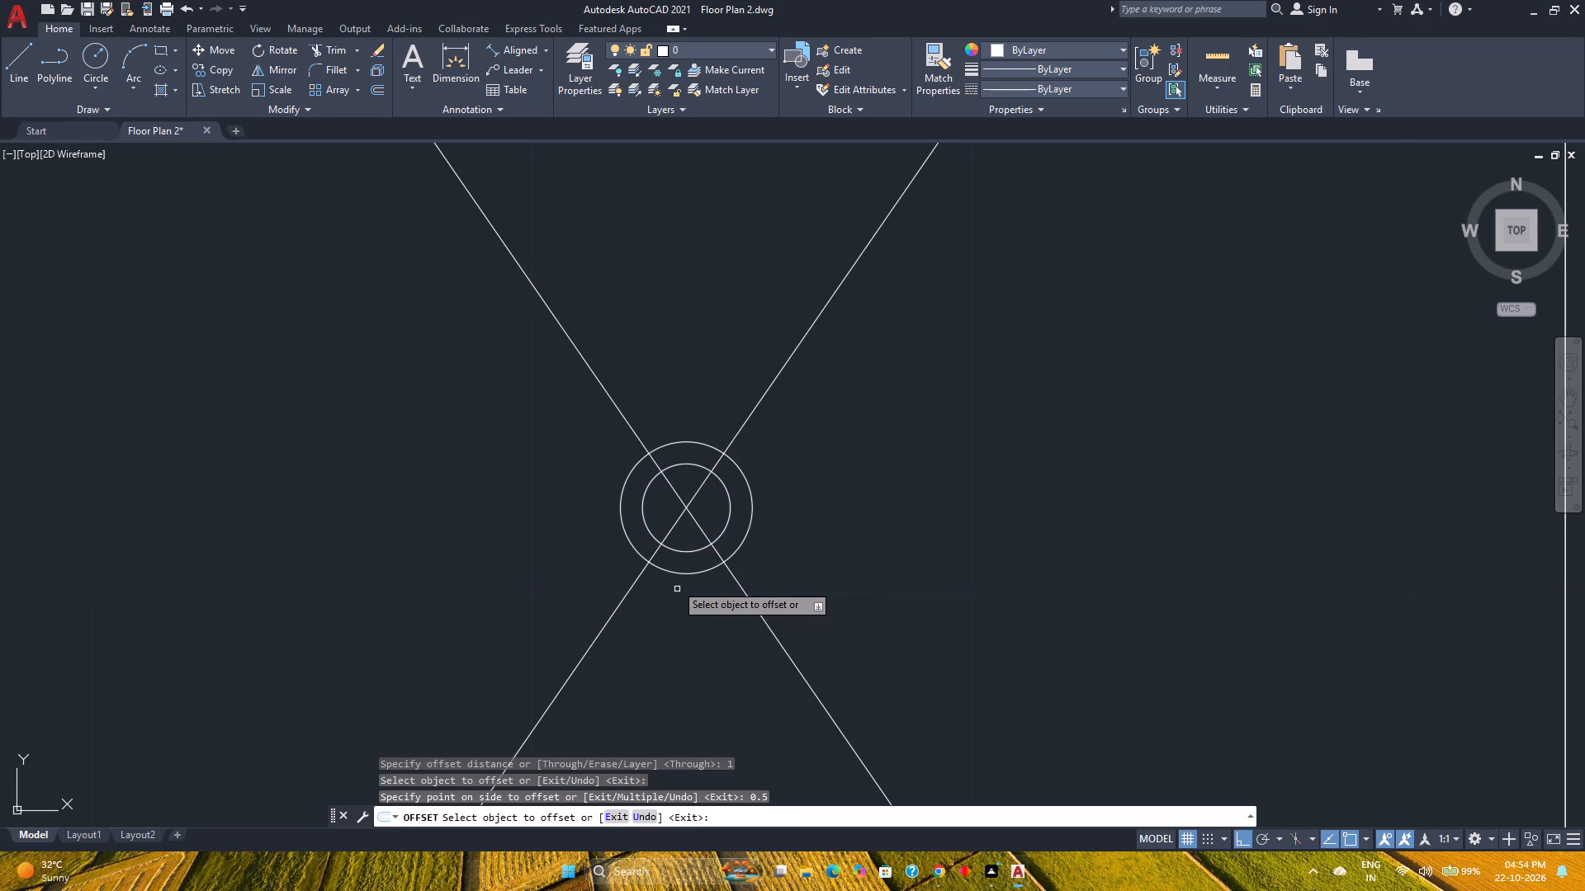
{"action": "scroll", "coordinate": [670, 568], "scroll_direction": "down", "scroll_amount": 3}
{"action": "key", "text": "Escape"}
Copy both concentric circles from their centre to the intersection of the left-hand cross's diagonals.
{"action": "scroll", "coordinate": [686, 566], "scroll_direction": "up", "scroll_amount": 4}
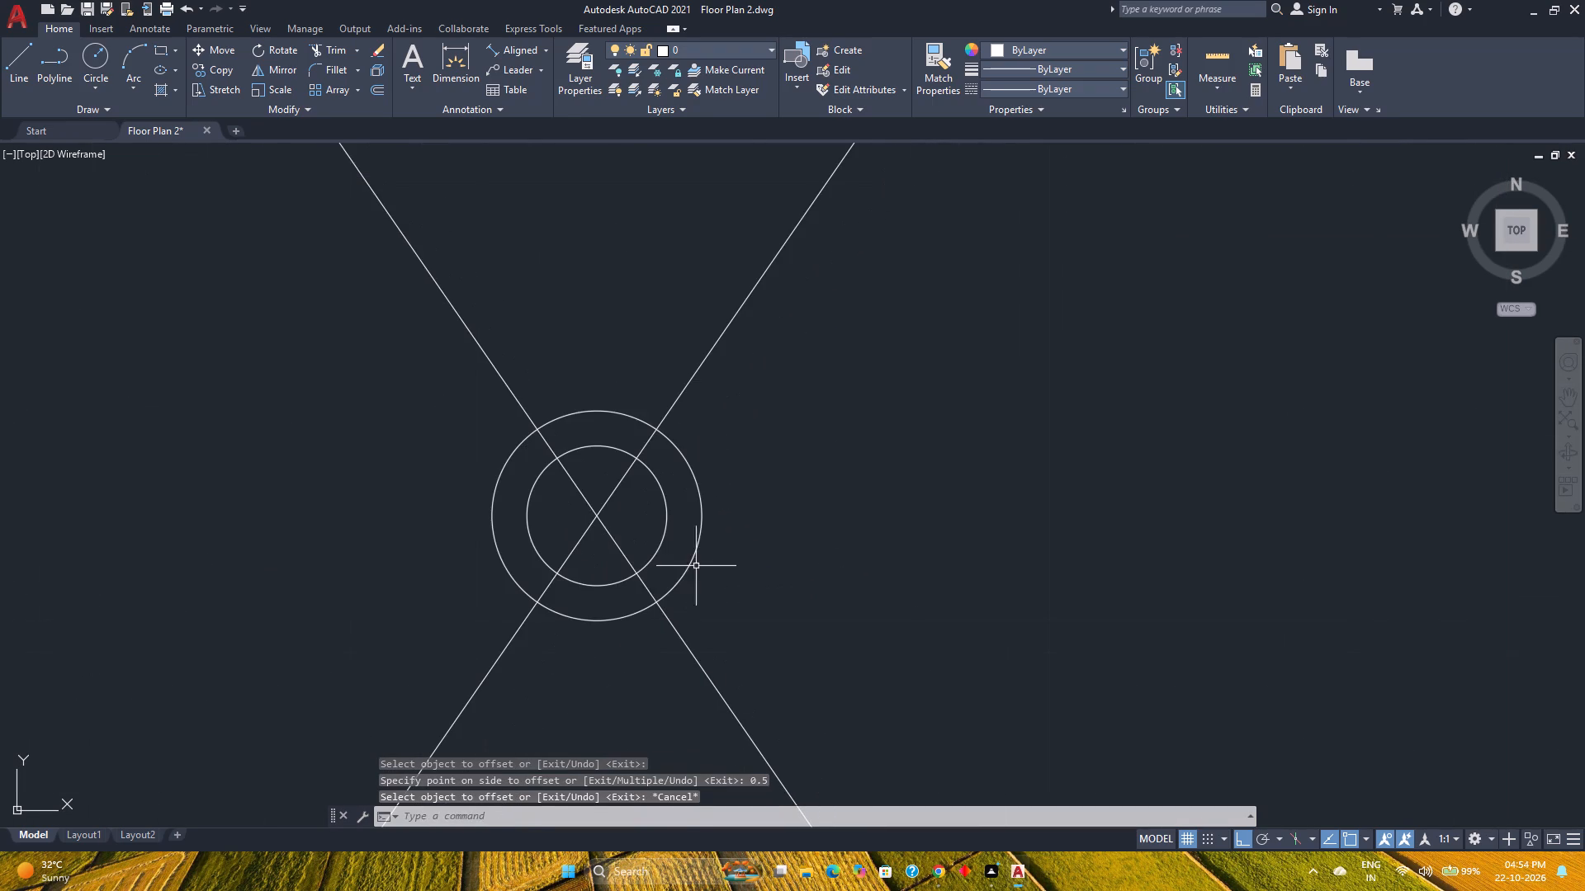
{"action": "left_click", "coordinate": [718, 569]}
{"action": "left_click", "coordinate": [654, 516]}
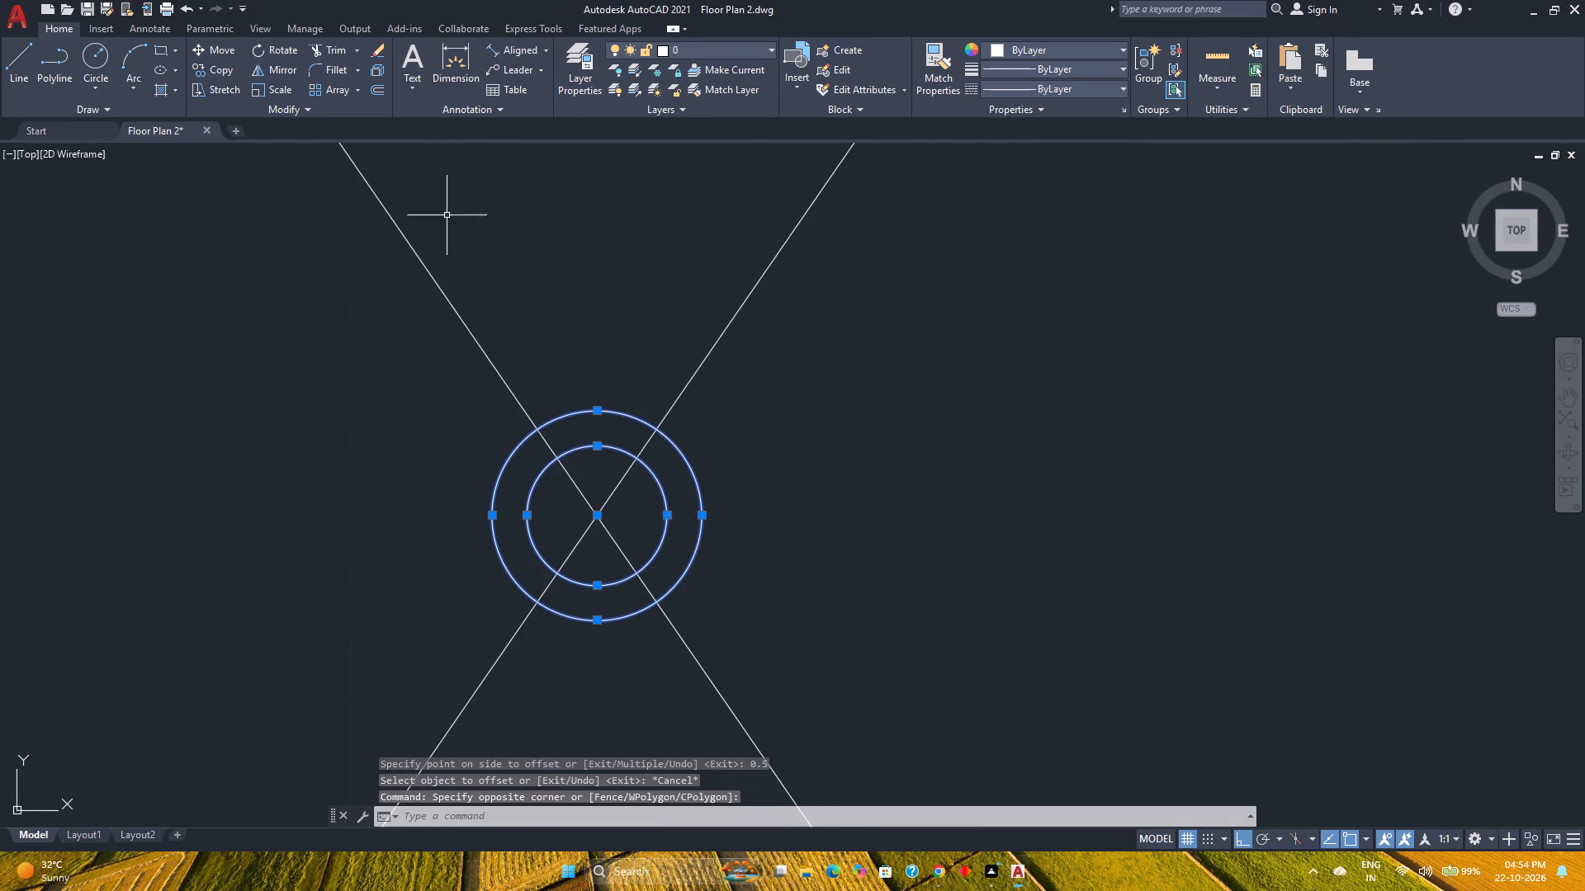
{"action": "left_click", "coordinate": [212, 65]}
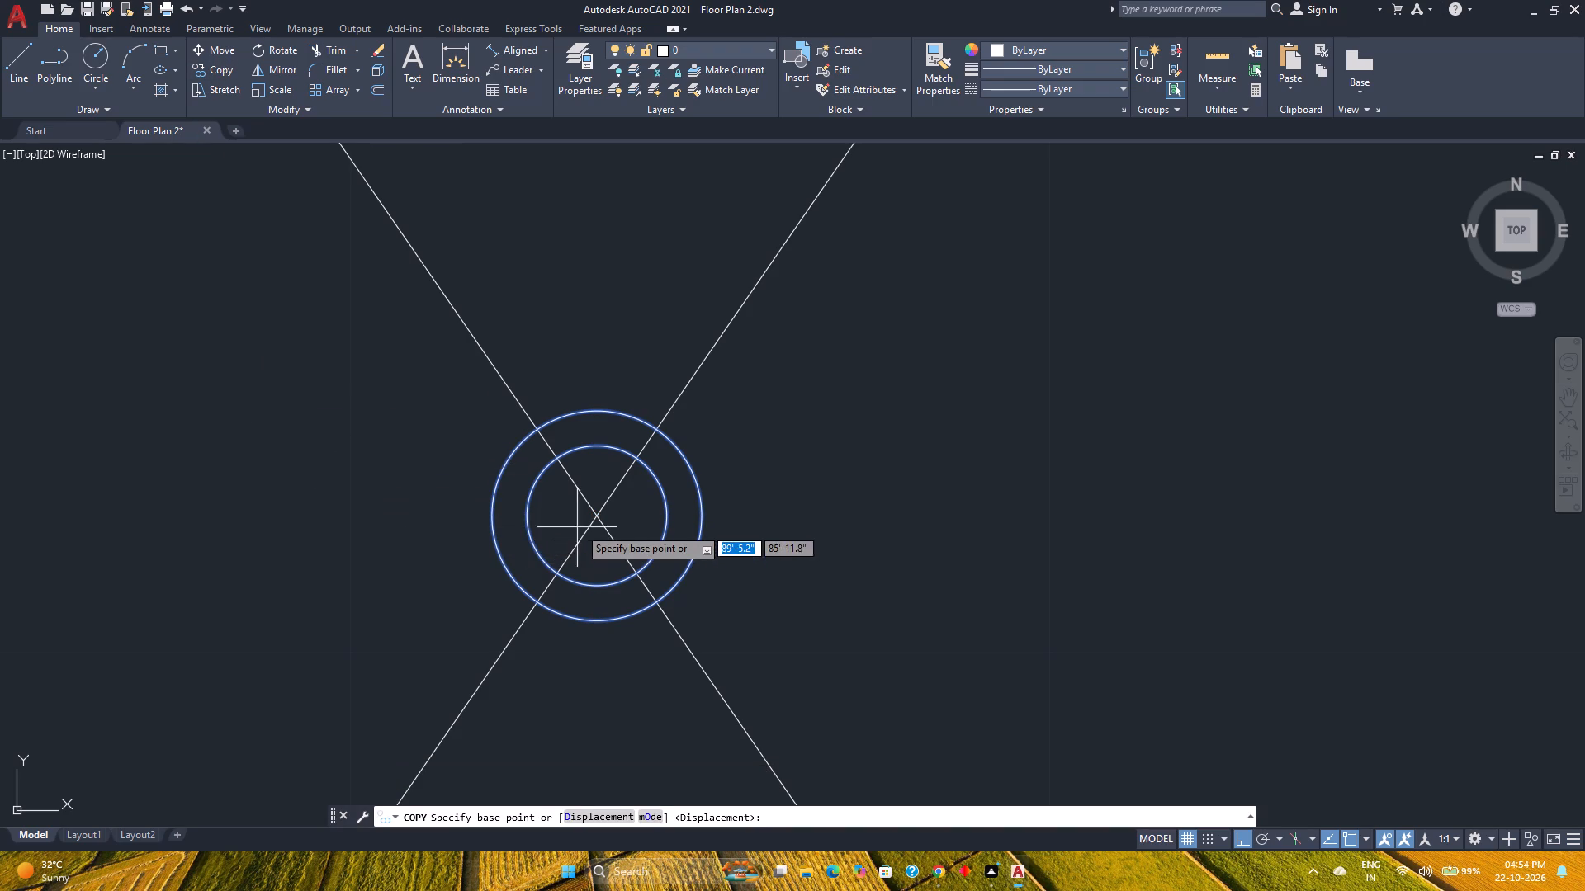
{"action": "left_click", "coordinate": [596, 517]}
{"action": "scroll", "coordinate": [596, 517], "scroll_direction": "down", "scroll_amount": 4}
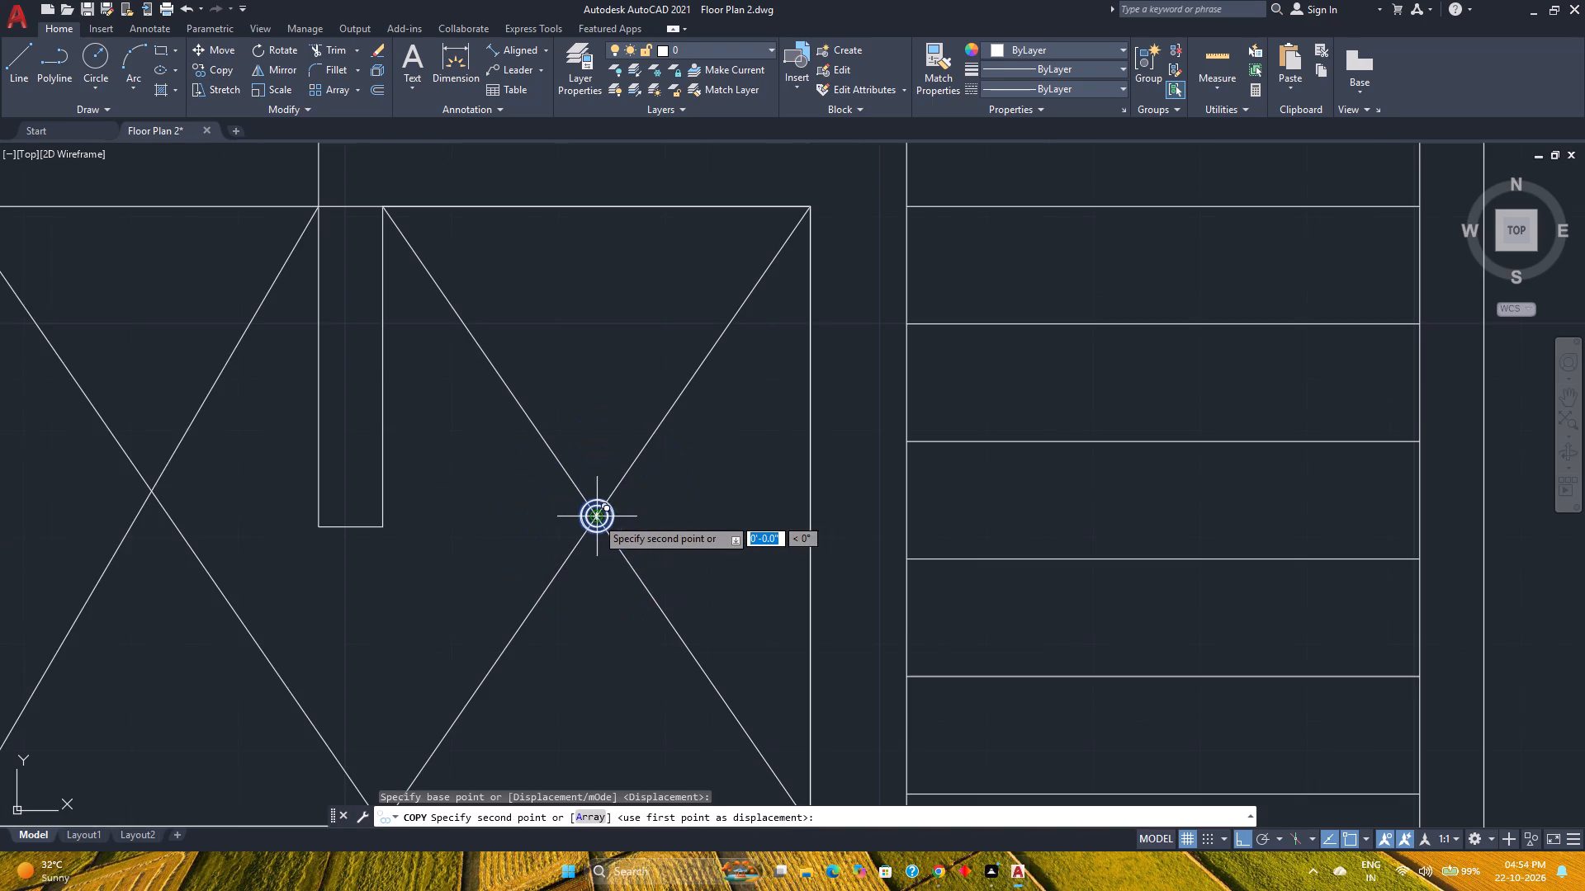
{"action": "middle_click_drag", "start_coordinate": [271, 518], "coordinate": [613, 544]}
{"action": "scroll", "coordinate": [494, 531], "scroll_direction": "up", "scroll_amount": 3}
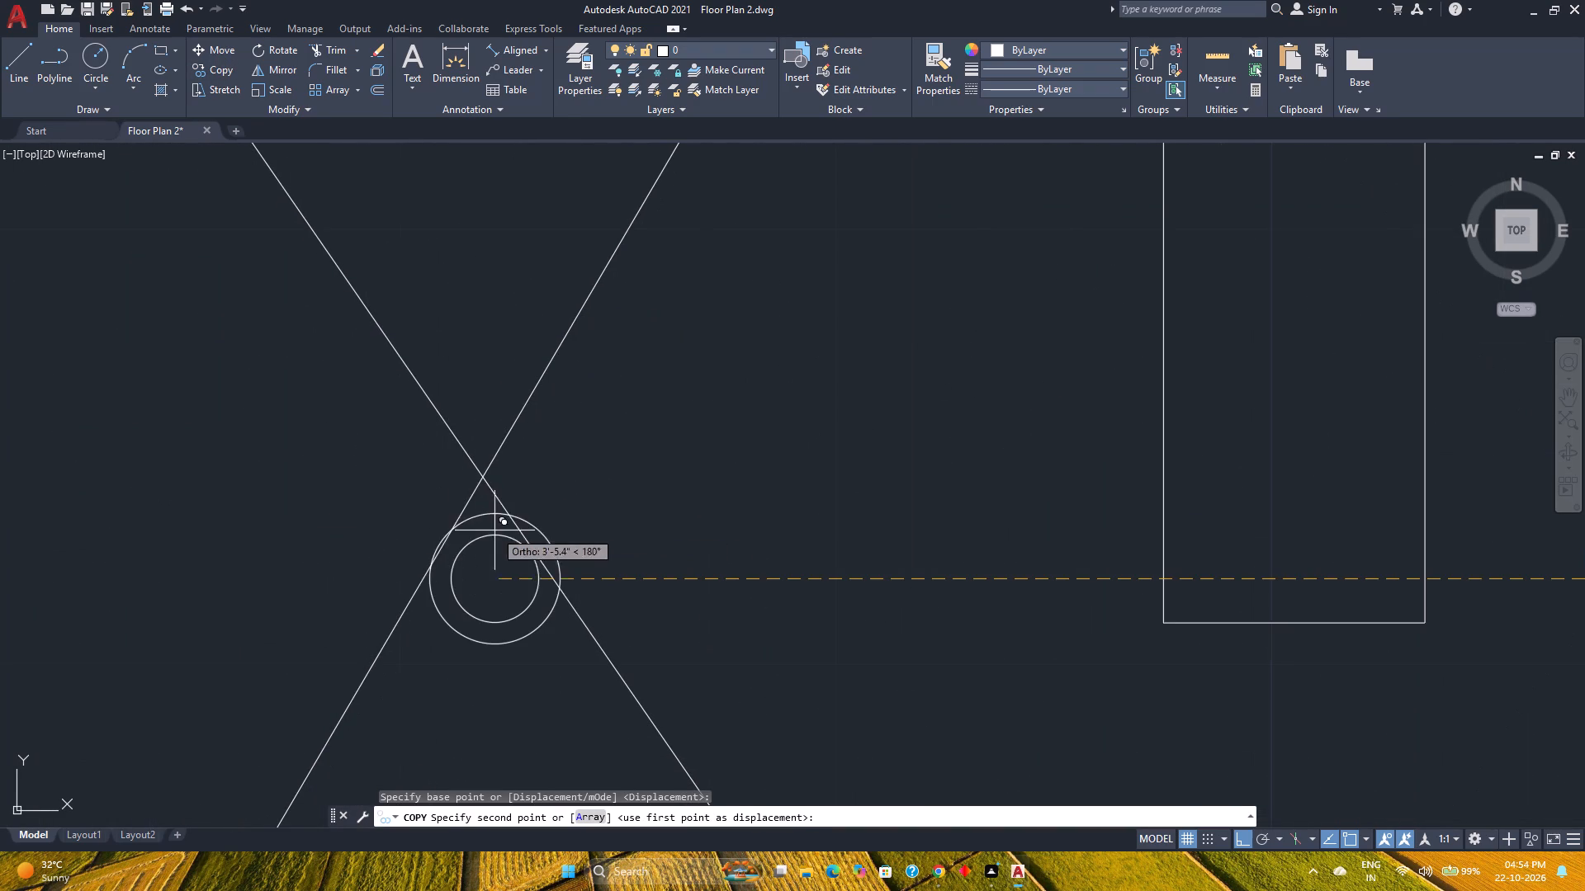
{"action": "left_click", "coordinate": [484, 482]}
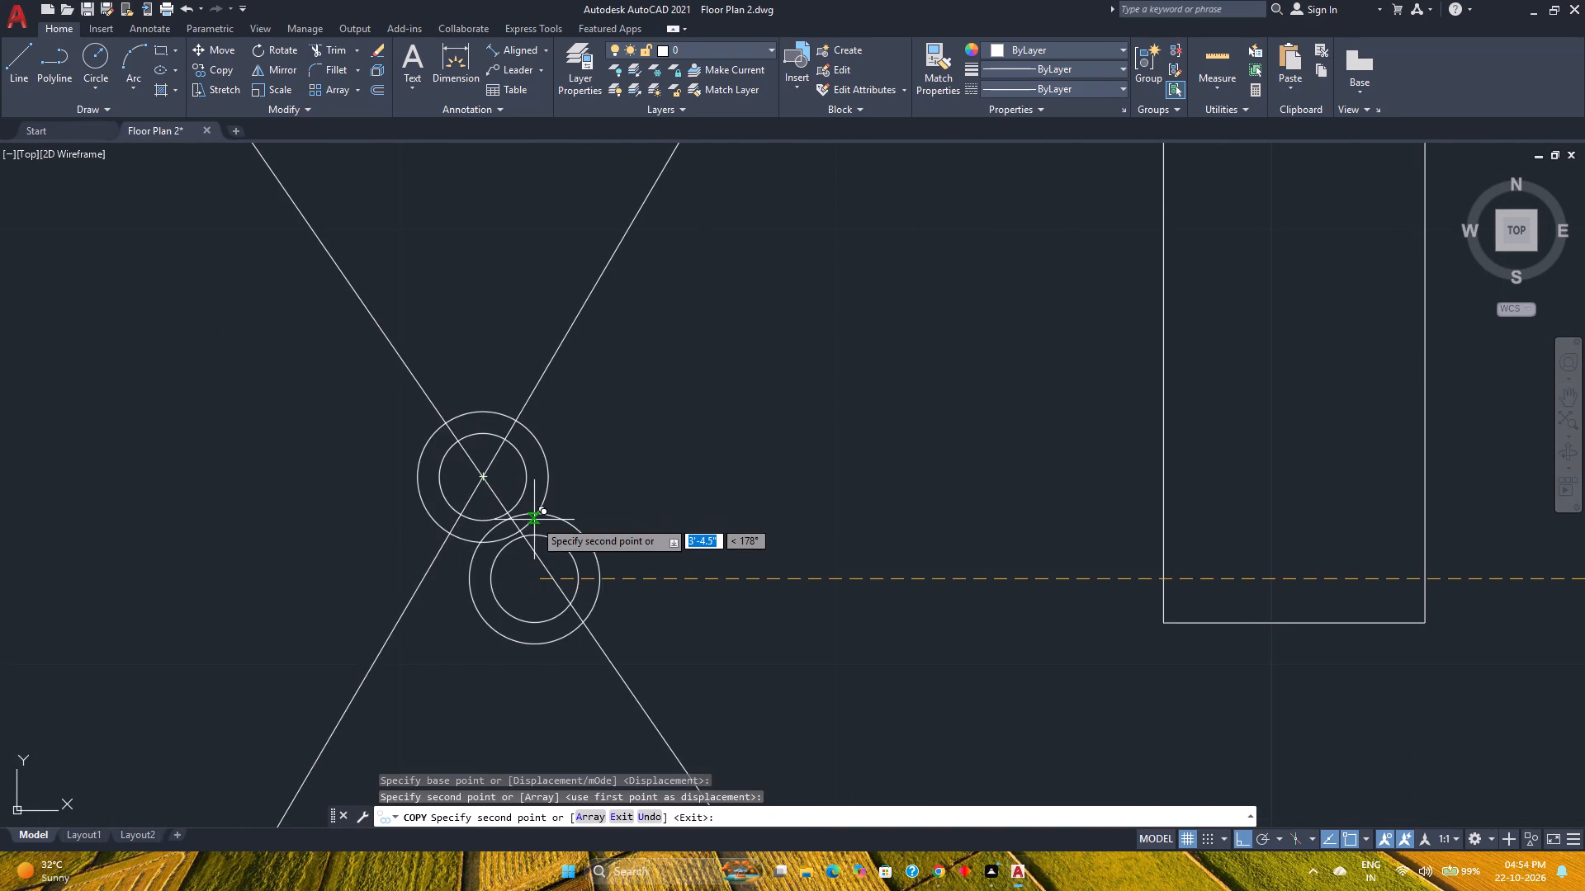
{"action": "key", "text": "Escape"}
Trim the right-hand cross's diagonals inside the inner circle.
{"action": "scroll", "coordinate": [534, 520], "scroll_direction": "down", "scroll_amount": 3}
{"action": "type", "text": "tr"}
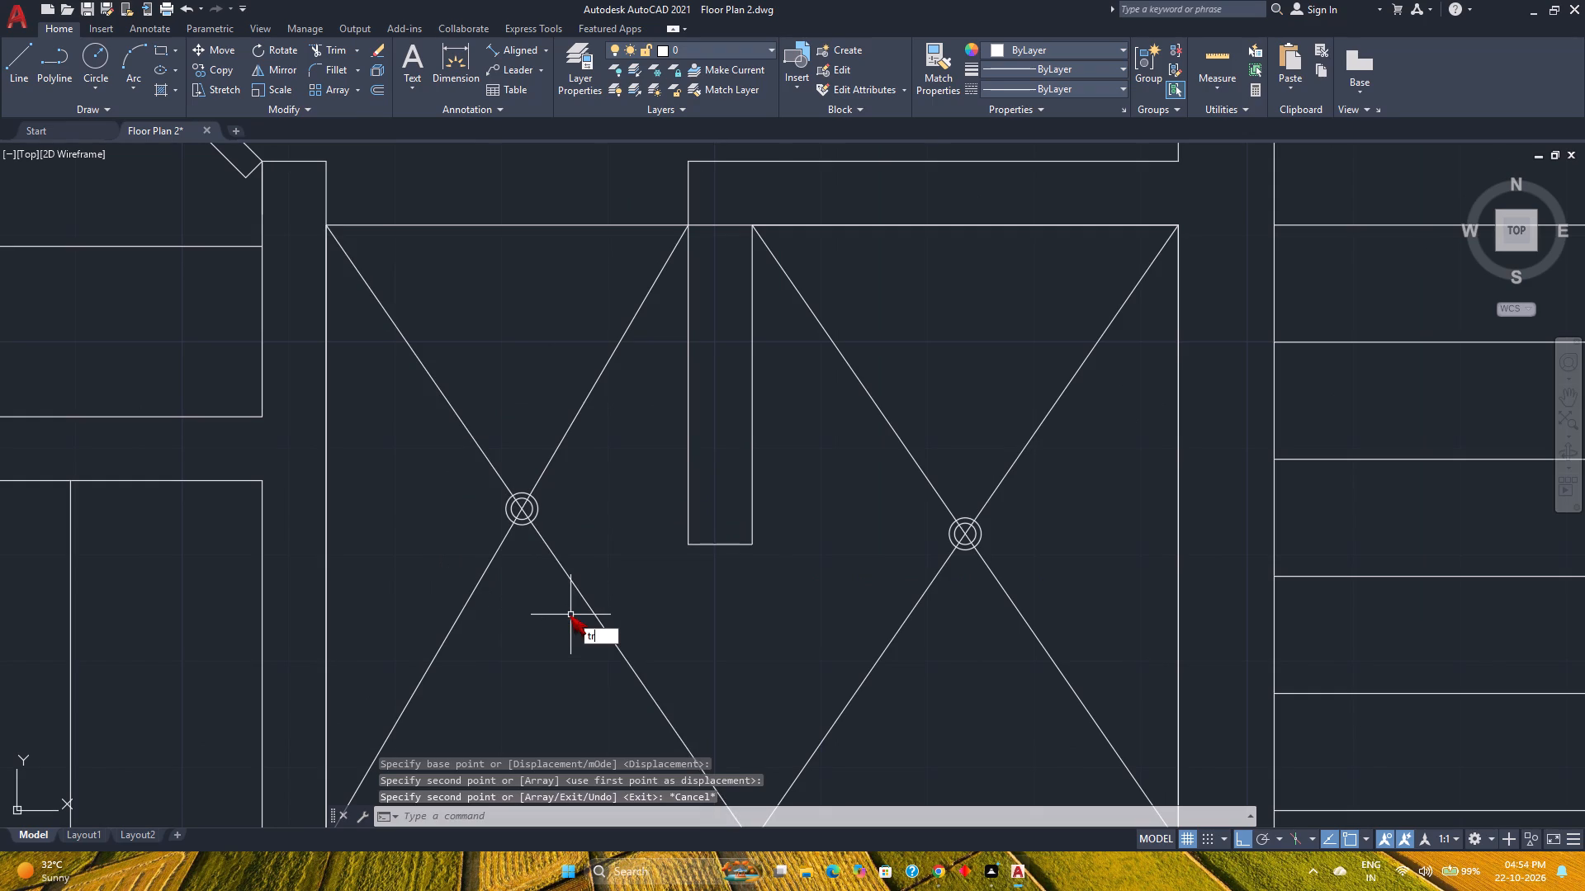
{"action": "key", "text": "Return"}
{"action": "scroll", "coordinate": [970, 526], "scroll_direction": "up", "scroll_amount": 4}
{"action": "left_click_drag", "start_coordinate": [974, 561], "coordinate": [922, 547]}
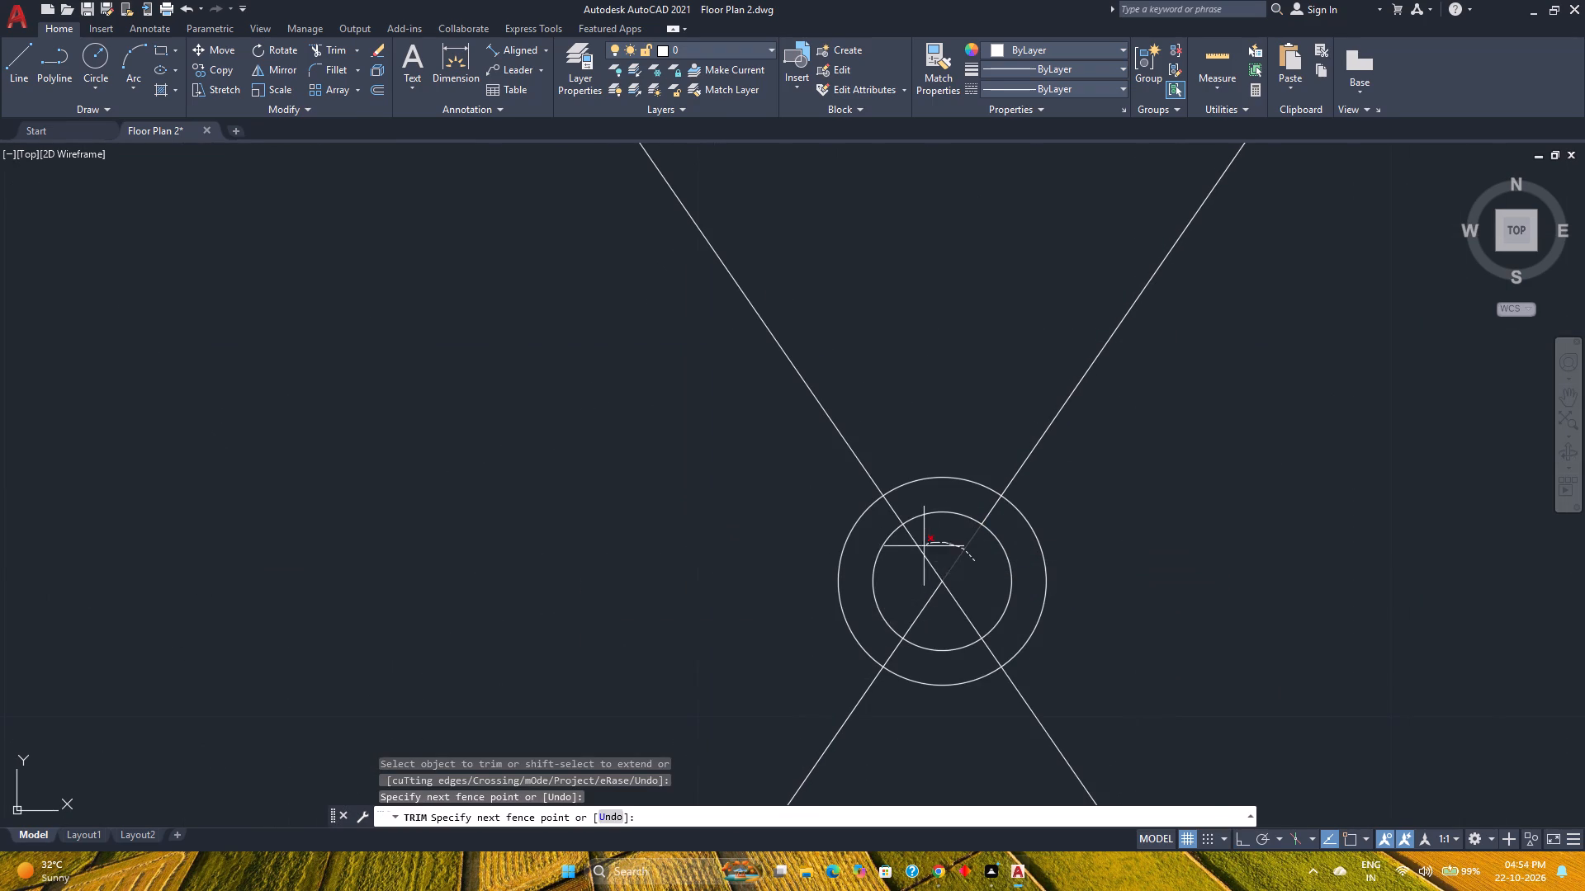
{"action": "left_click_drag", "start_coordinate": [922, 547], "coordinate": [953, 581]}
{"action": "scroll", "coordinate": [953, 581], "scroll_direction": "down", "scroll_amount": 4}
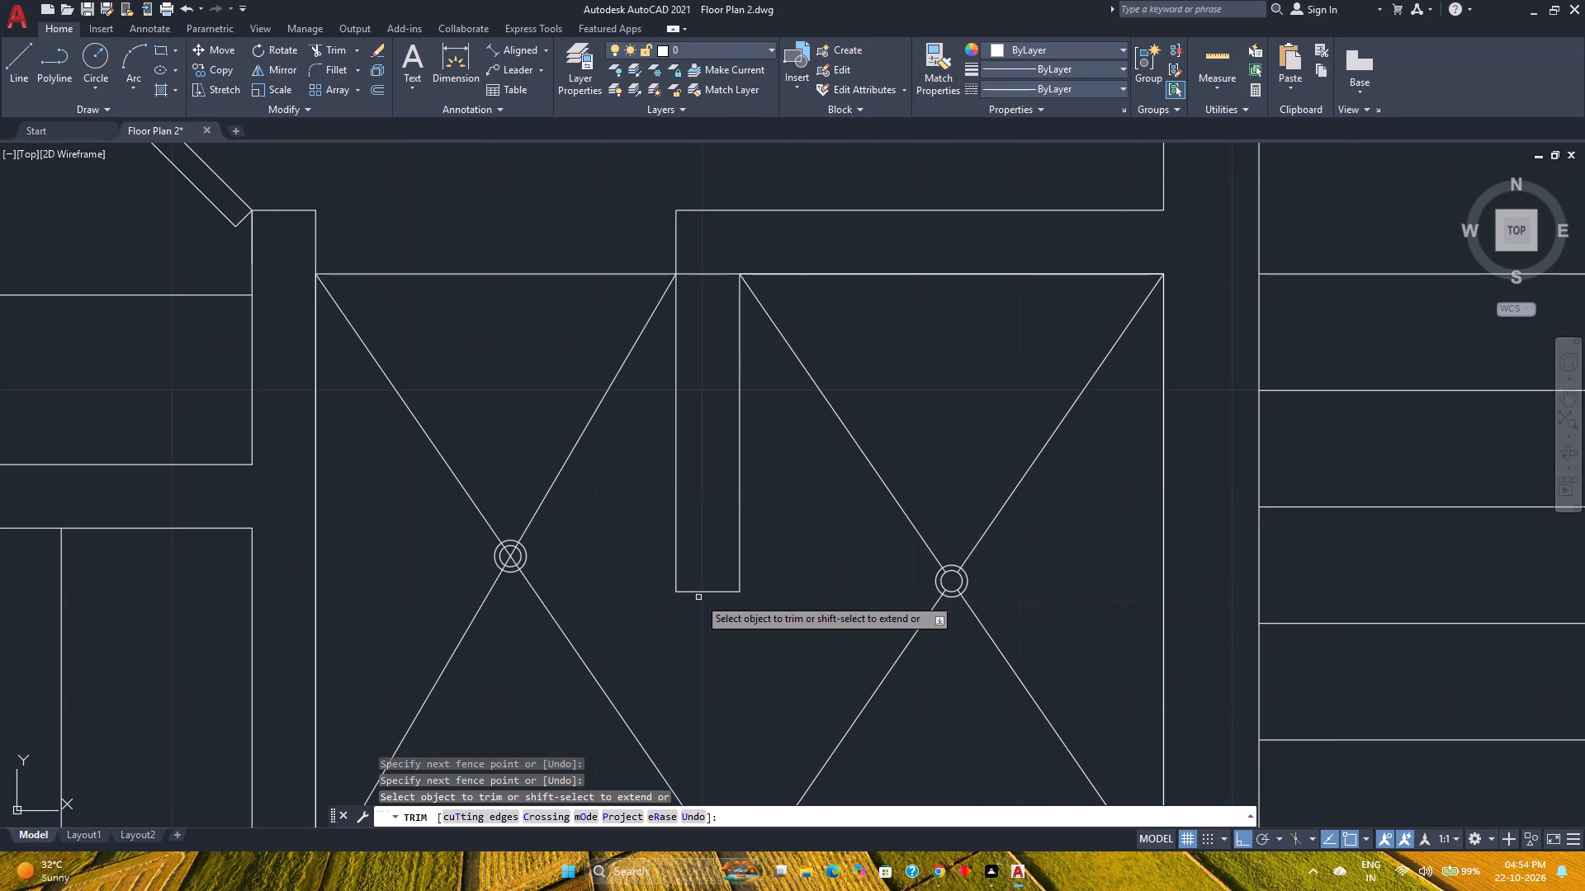
Trim the left-hand cross's diagonals inside both circles so that they stop at the outer circle.
{"action": "scroll", "coordinate": [515, 557], "scroll_direction": "up", "scroll_amount": 4}
{"action": "left_click_drag", "start_coordinate": [515, 556], "coordinate": [506, 576]}
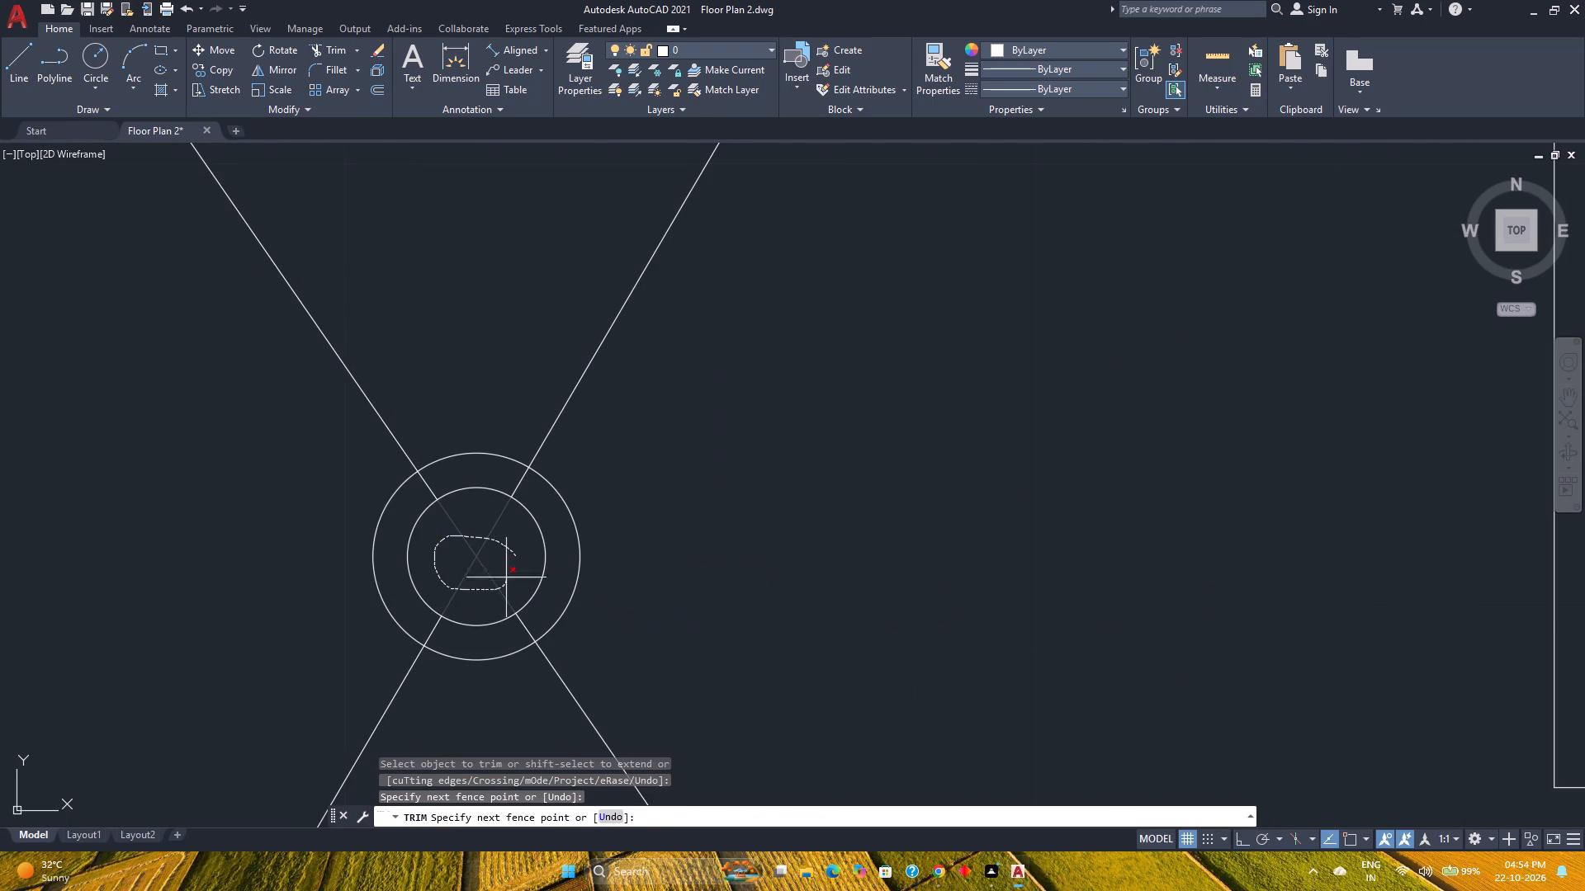
{"action": "left_click_drag", "start_coordinate": [506, 576], "coordinate": [503, 566]}
{"action": "left_click_drag", "start_coordinate": [437, 637], "coordinate": [421, 630]}
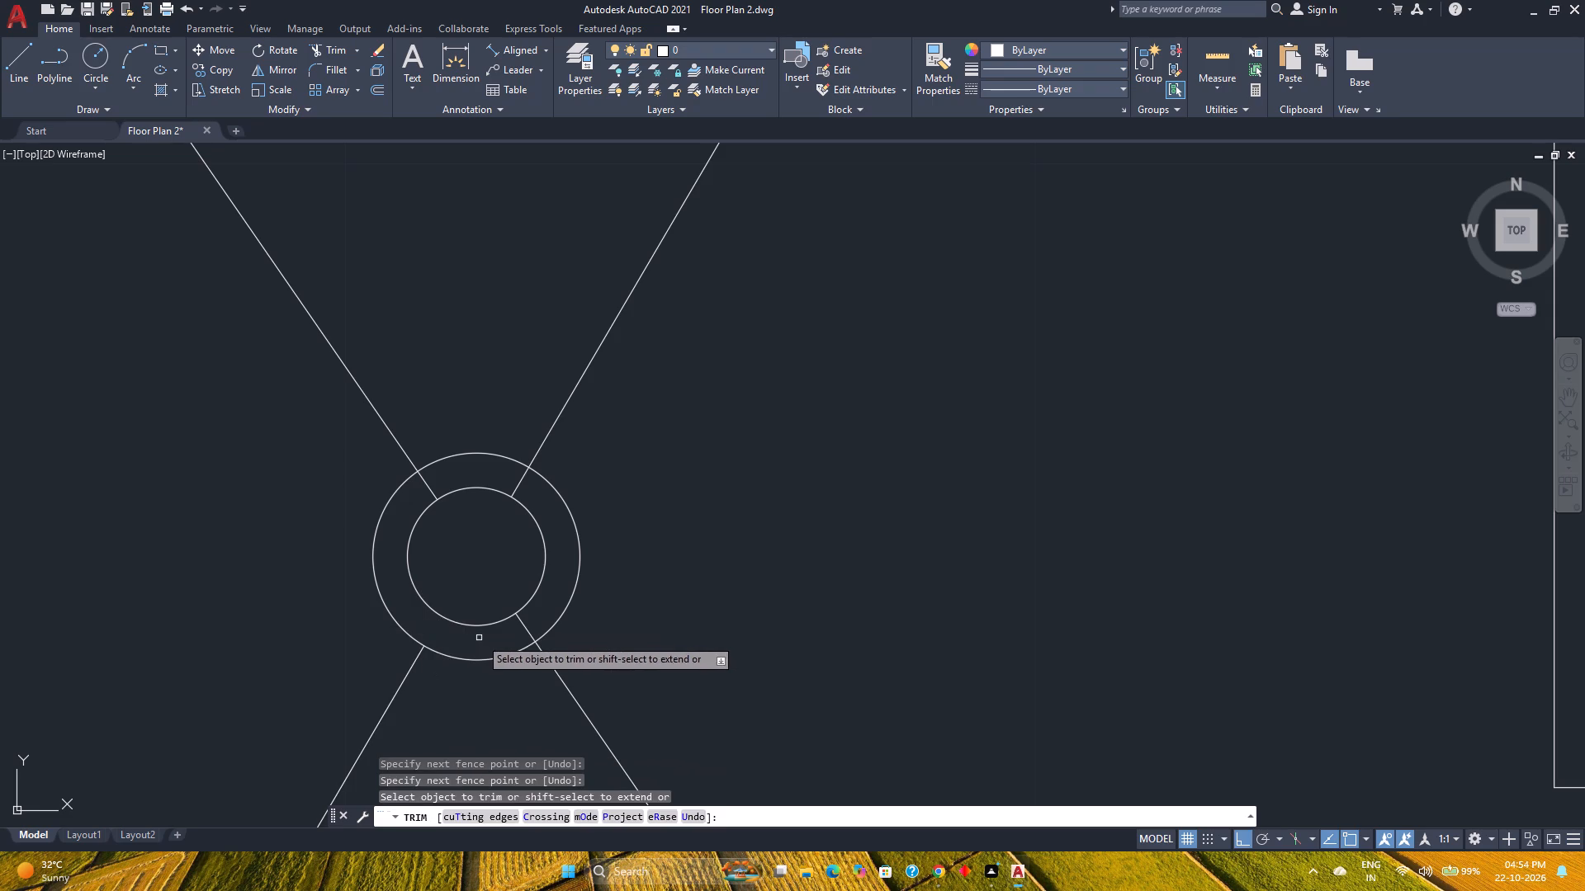
{"action": "left_click_drag", "start_coordinate": [481, 637], "coordinate": [530, 624]}
{"action": "left_click_drag", "start_coordinate": [537, 501], "coordinate": [536, 498]}
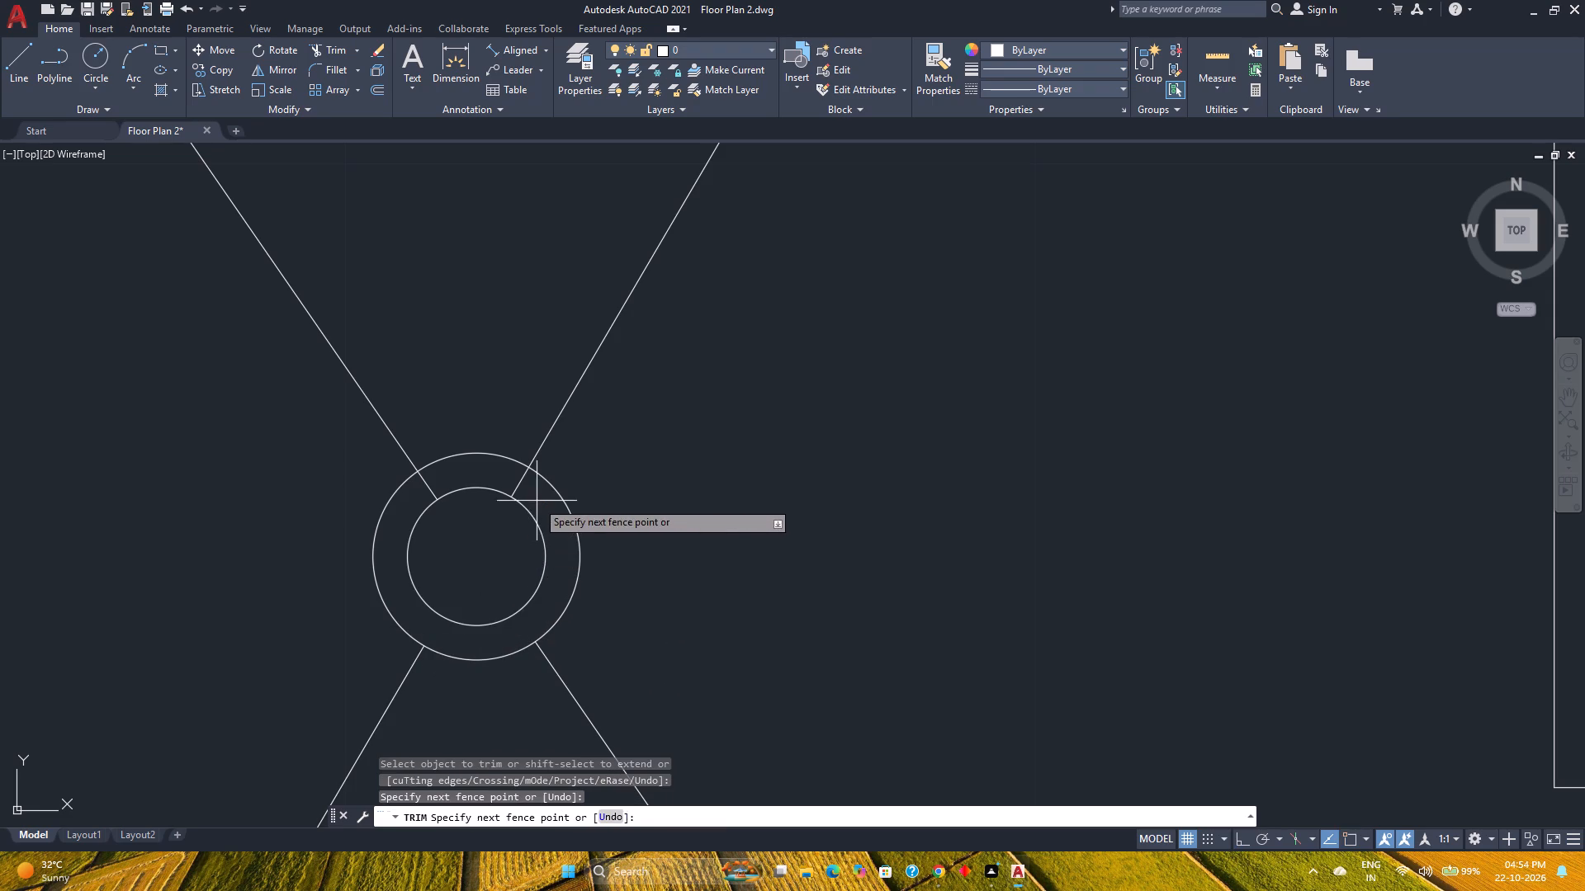
{"action": "left_click_drag", "start_coordinate": [536, 498], "coordinate": [424, 488]}
{"action": "scroll", "coordinate": [424, 488], "scroll_direction": "down", "scroll_amount": 3}
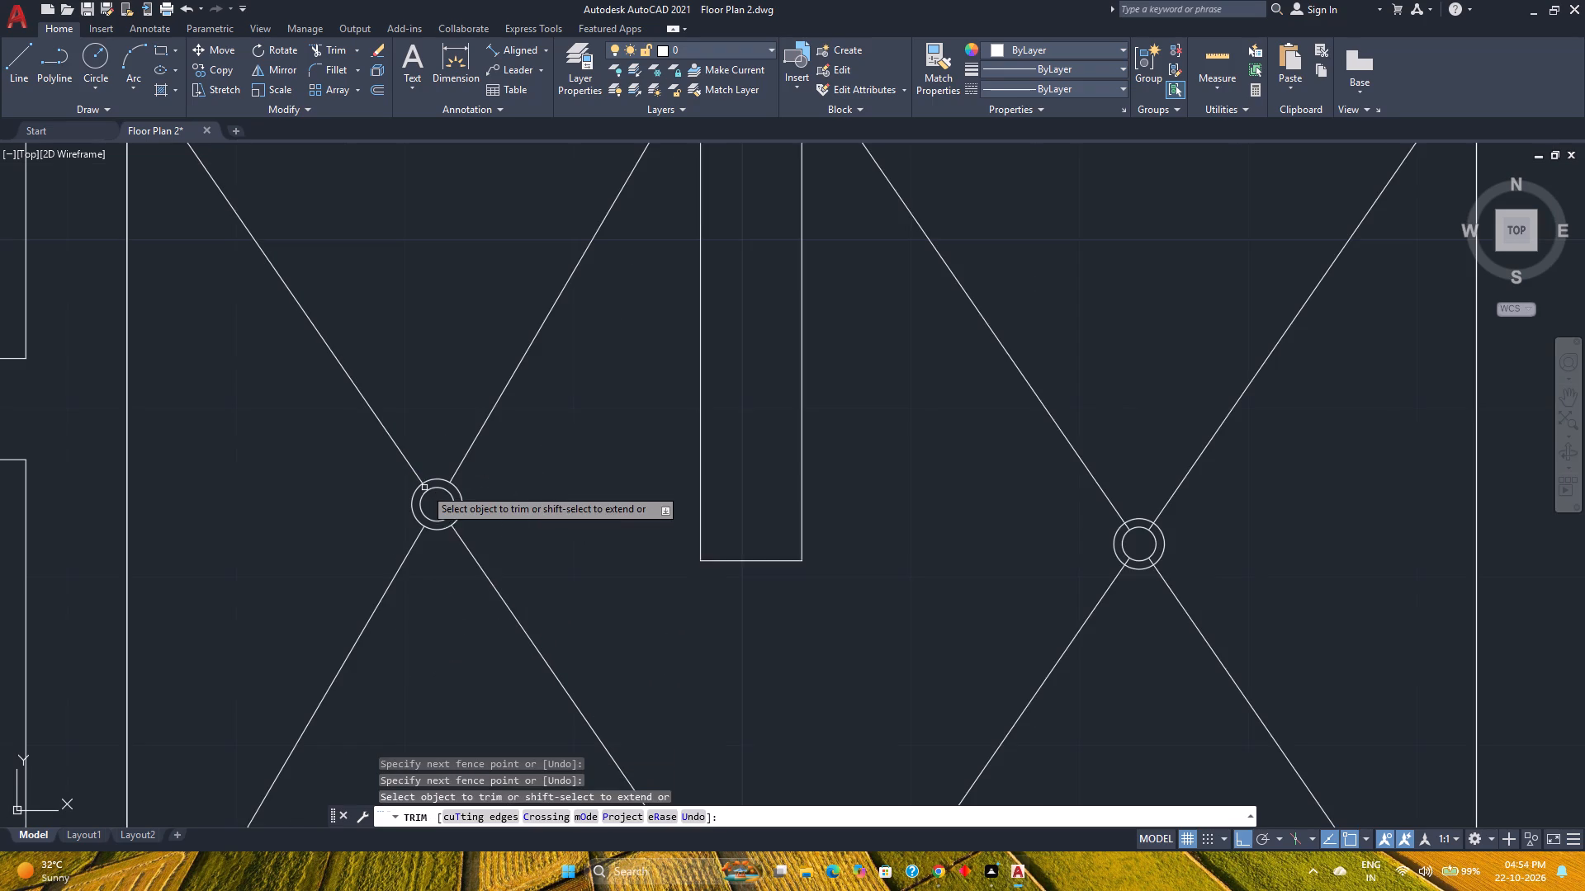
Trim the four diagonal stubs between the inner and outer circles of the right-hand cross.
{"action": "scroll", "coordinate": [1141, 521], "scroll_direction": "up", "scroll_amount": 4}
{"action": "left_click_drag", "start_coordinate": [1210, 559], "coordinate": [1047, 561]}
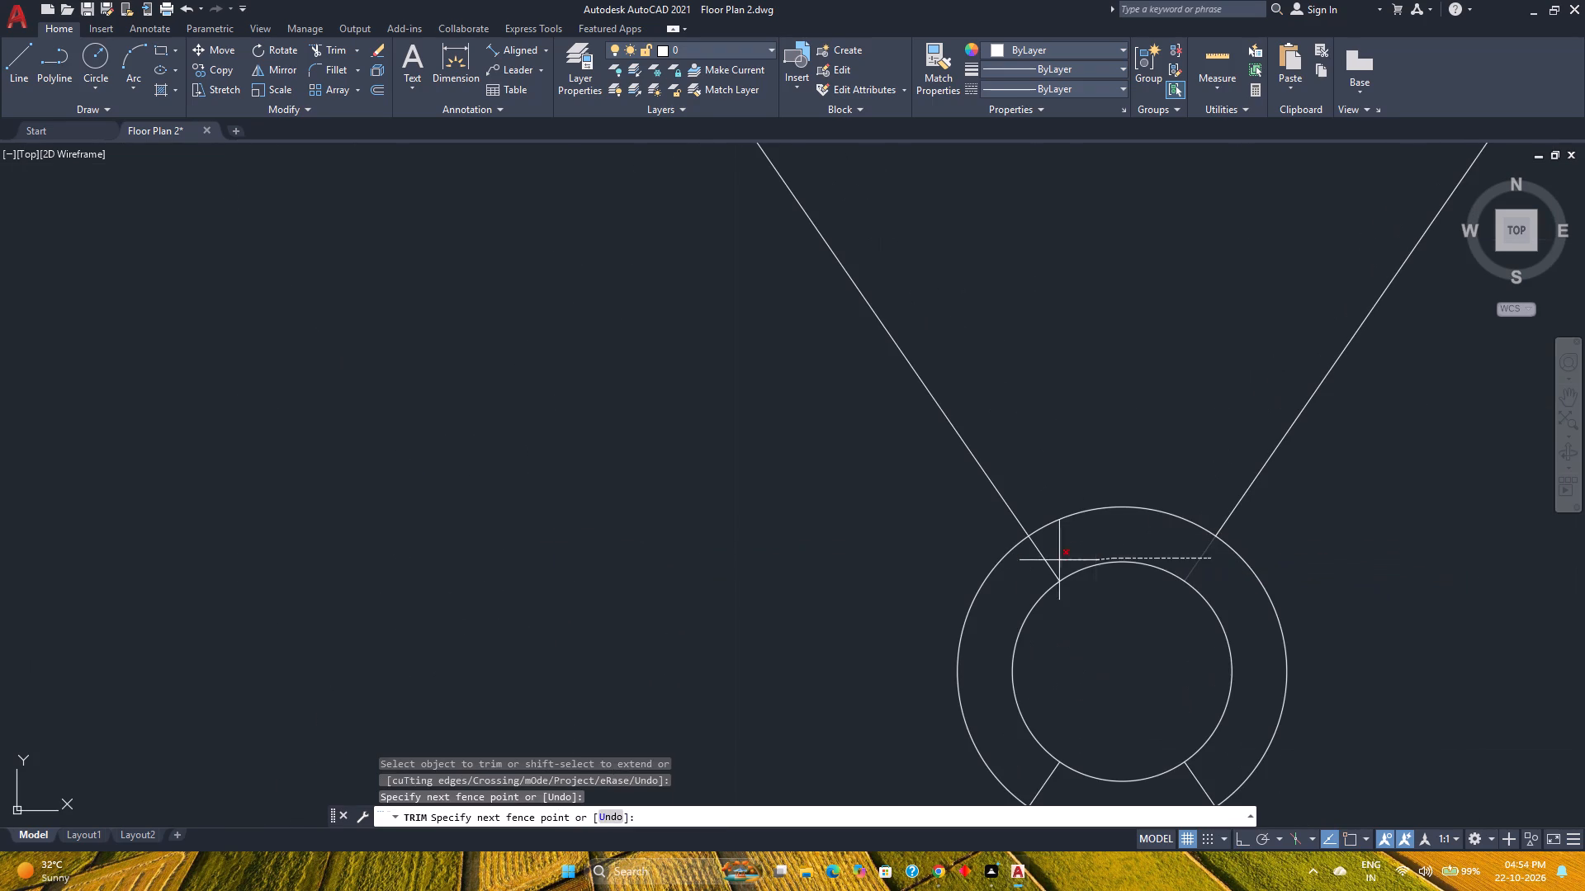
{"action": "left_click_drag", "start_coordinate": [1047, 561], "coordinate": [1005, 561]}
{"action": "scroll", "coordinate": [993, 619], "scroll_direction": "down", "scroll_amount": 2}
{"action": "middle_click_drag", "start_coordinate": [992, 619], "coordinate": [945, 536]}
{"action": "scroll", "coordinate": [972, 597], "scroll_direction": "up", "scroll_amount": 3}
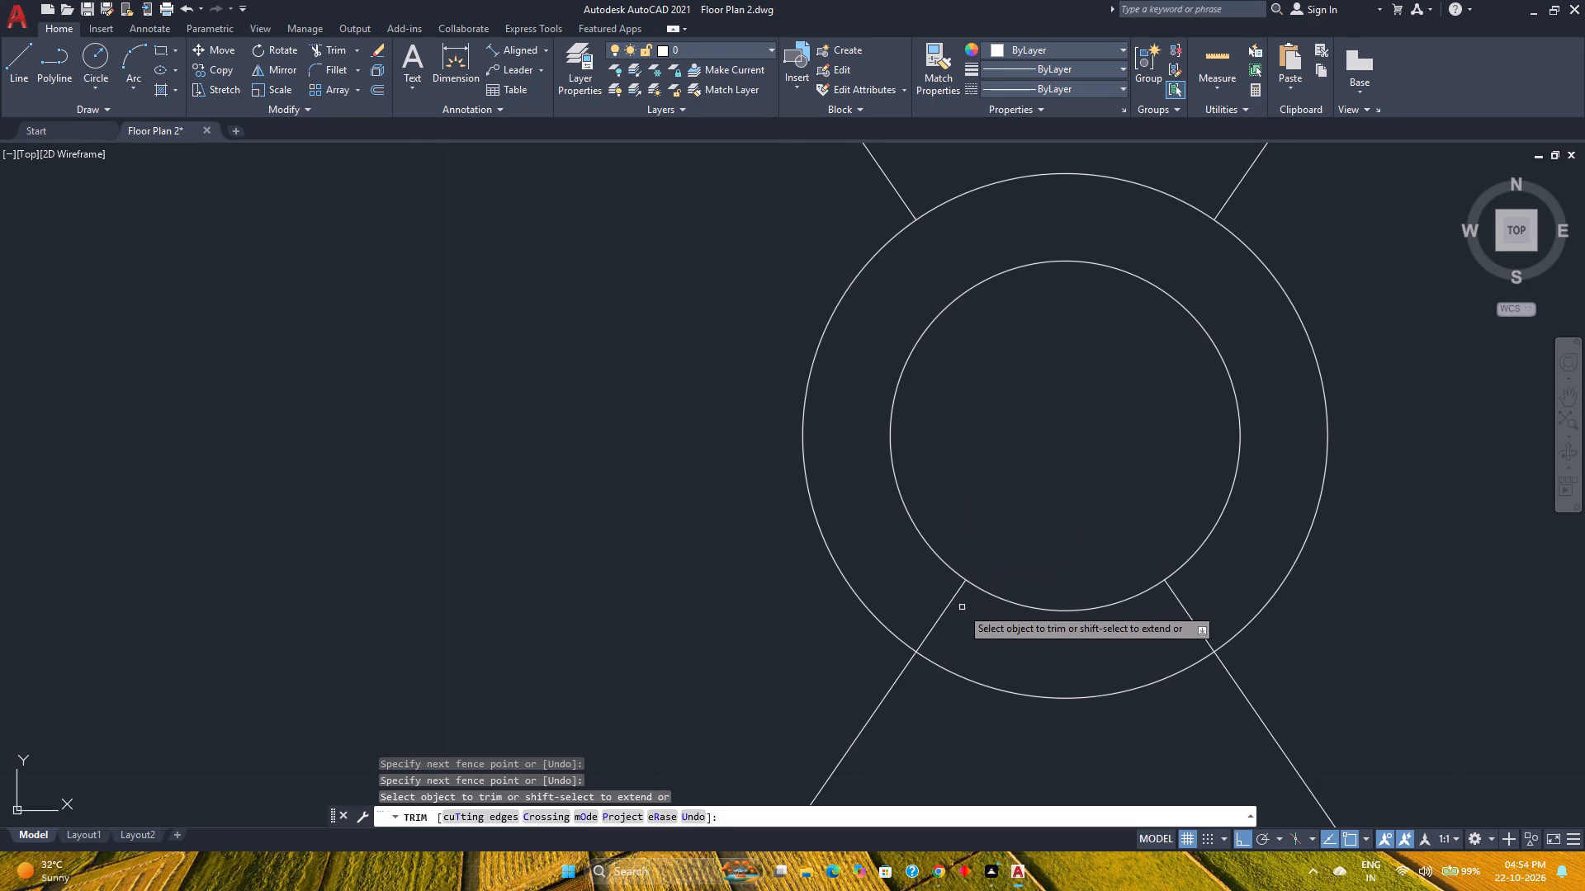
{"action": "left_click_drag", "start_coordinate": [917, 607], "coordinate": [1205, 610]}
{"action": "scroll", "coordinate": [1205, 610], "scroll_direction": "down", "scroll_amount": 3}
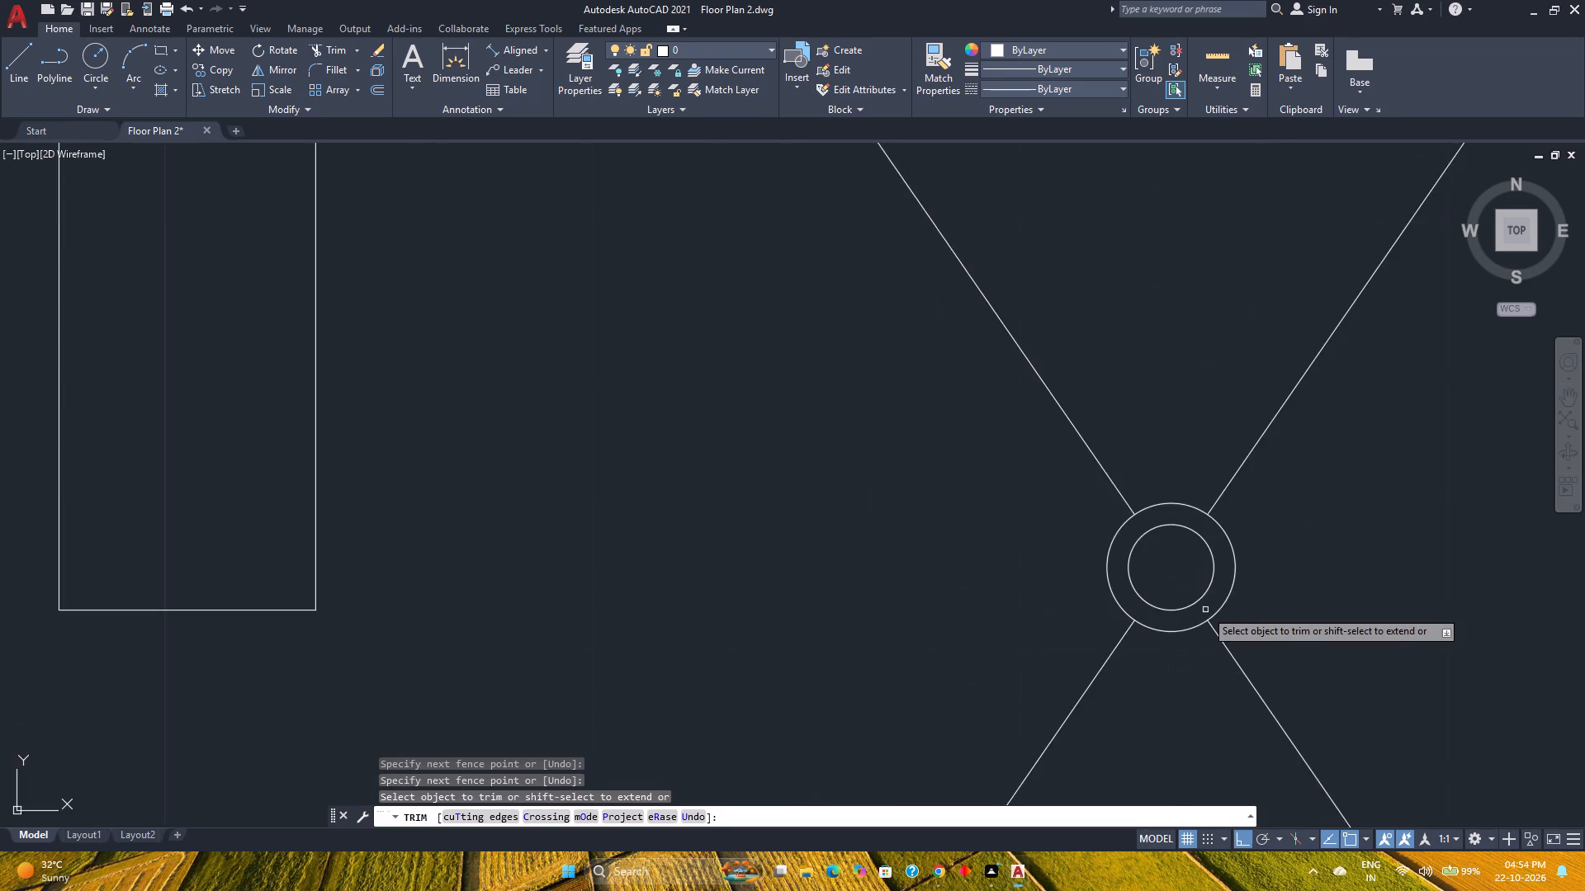
{"action": "middle_click_drag", "start_coordinate": [1205, 610], "coordinate": [1147, 628]}
{"action": "key", "text": "Escape"}
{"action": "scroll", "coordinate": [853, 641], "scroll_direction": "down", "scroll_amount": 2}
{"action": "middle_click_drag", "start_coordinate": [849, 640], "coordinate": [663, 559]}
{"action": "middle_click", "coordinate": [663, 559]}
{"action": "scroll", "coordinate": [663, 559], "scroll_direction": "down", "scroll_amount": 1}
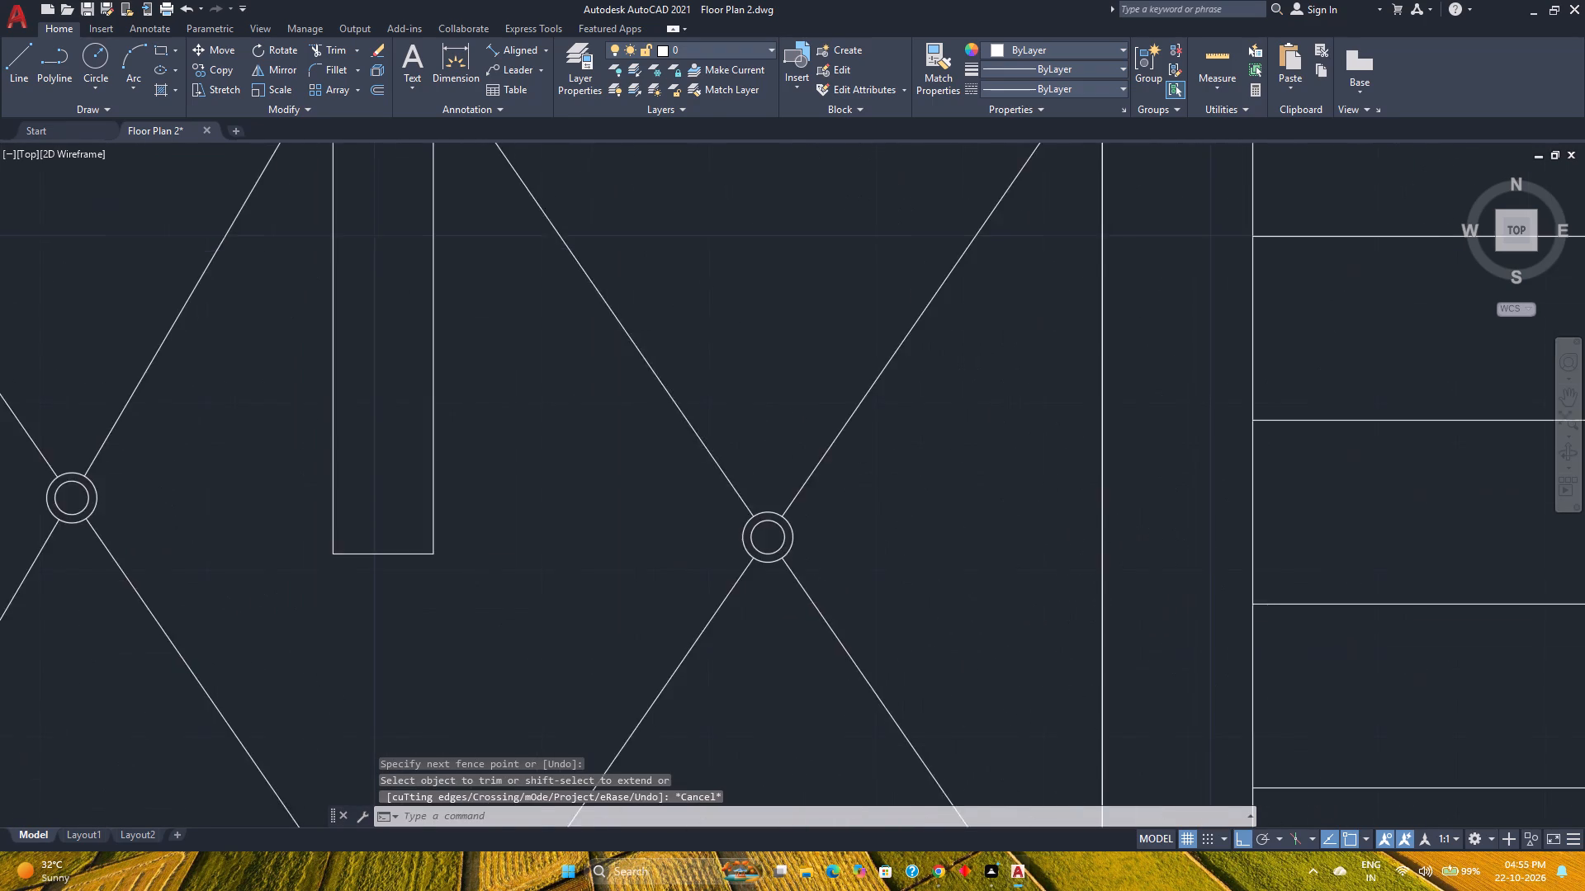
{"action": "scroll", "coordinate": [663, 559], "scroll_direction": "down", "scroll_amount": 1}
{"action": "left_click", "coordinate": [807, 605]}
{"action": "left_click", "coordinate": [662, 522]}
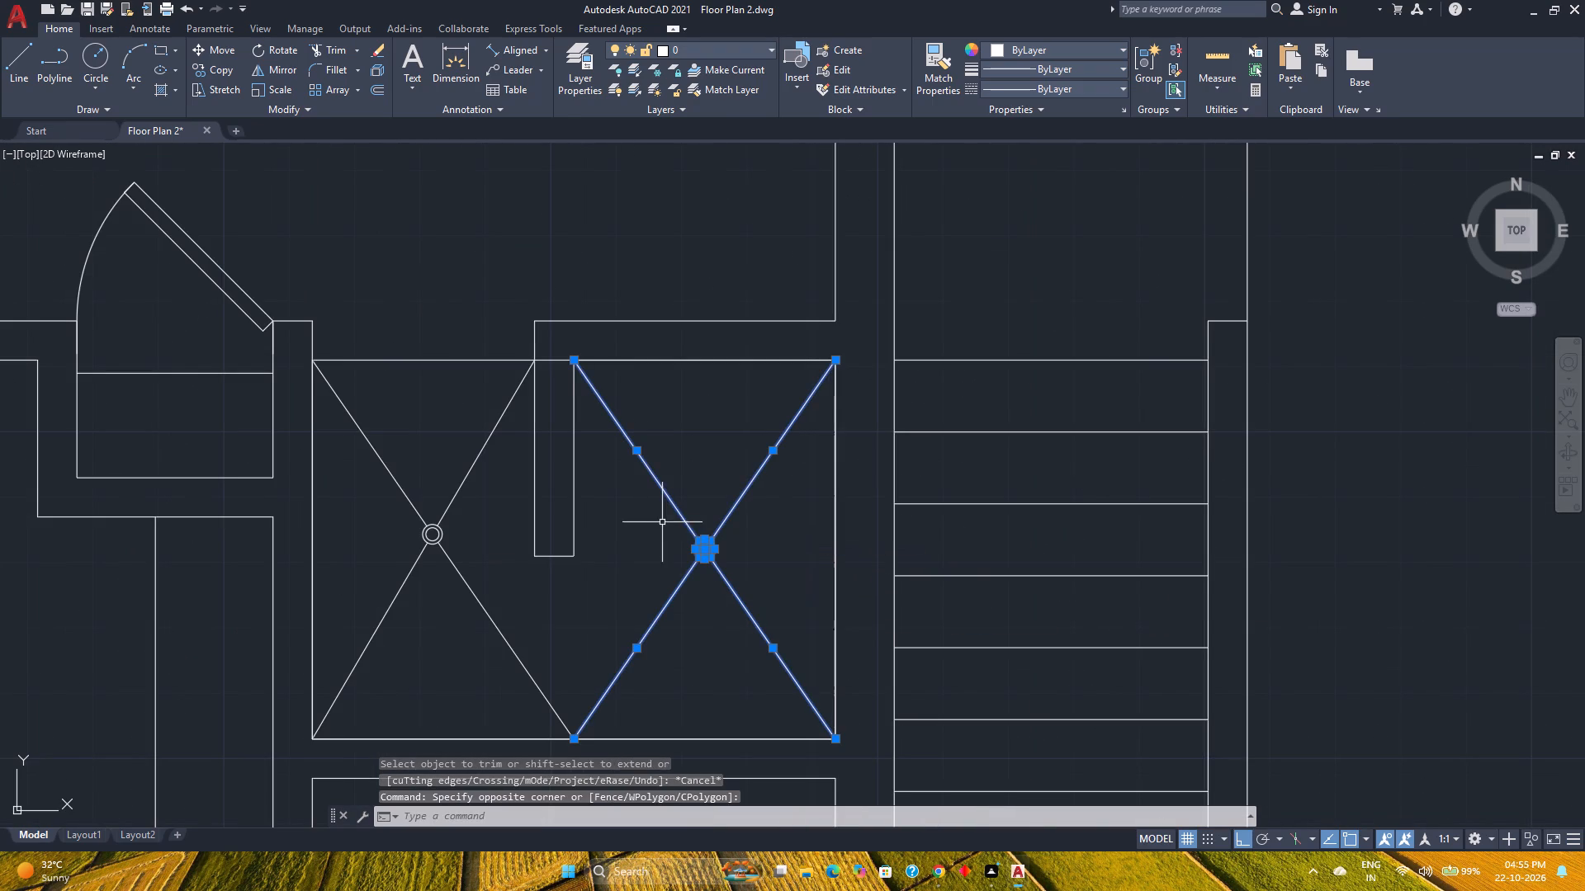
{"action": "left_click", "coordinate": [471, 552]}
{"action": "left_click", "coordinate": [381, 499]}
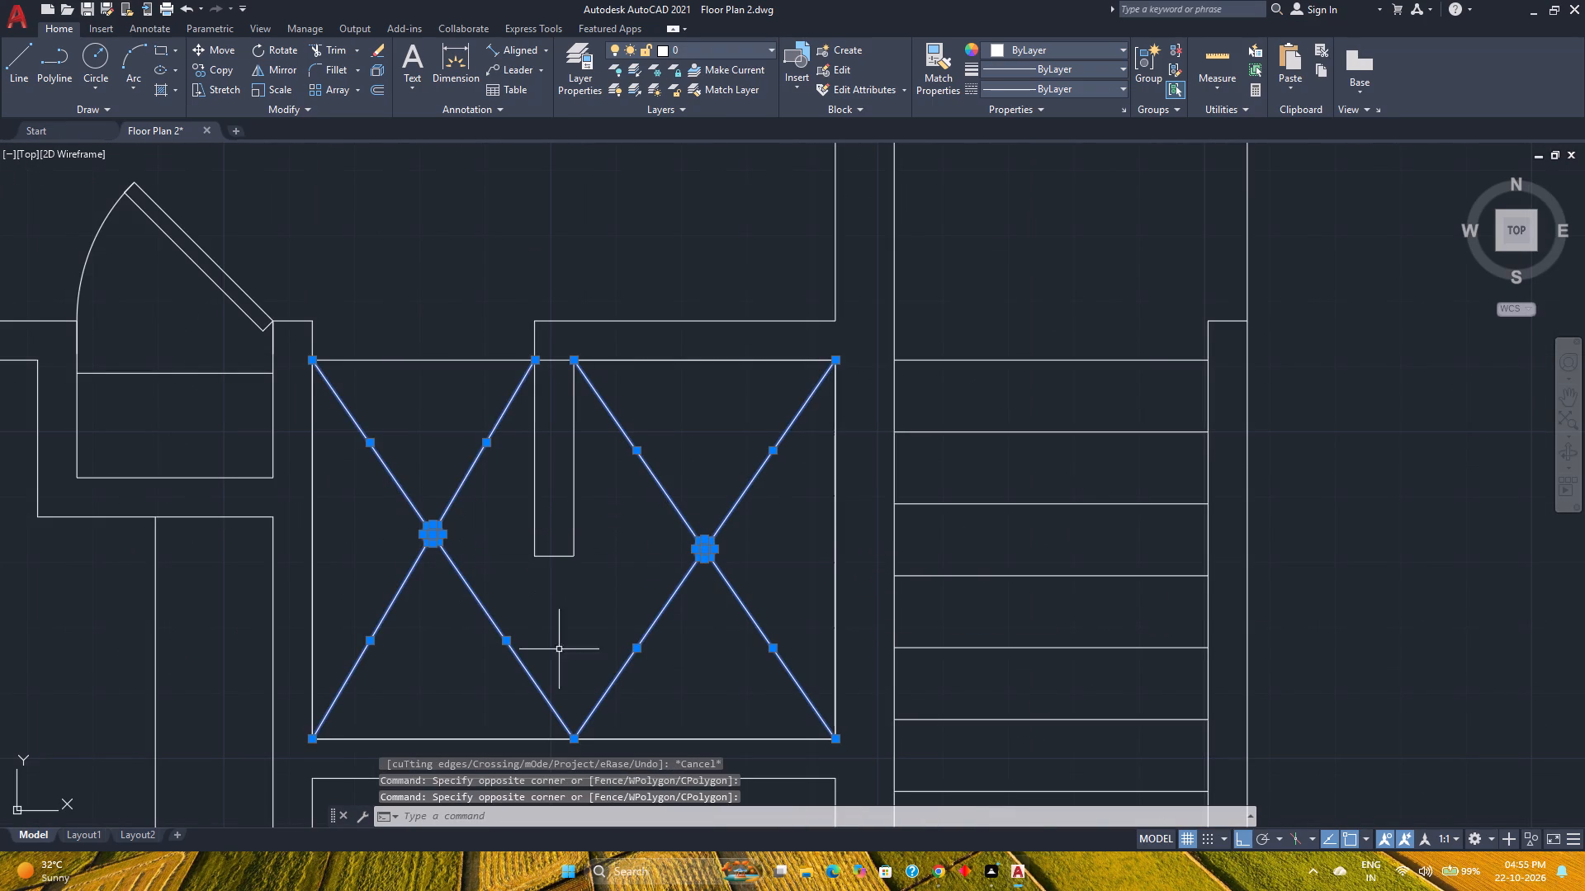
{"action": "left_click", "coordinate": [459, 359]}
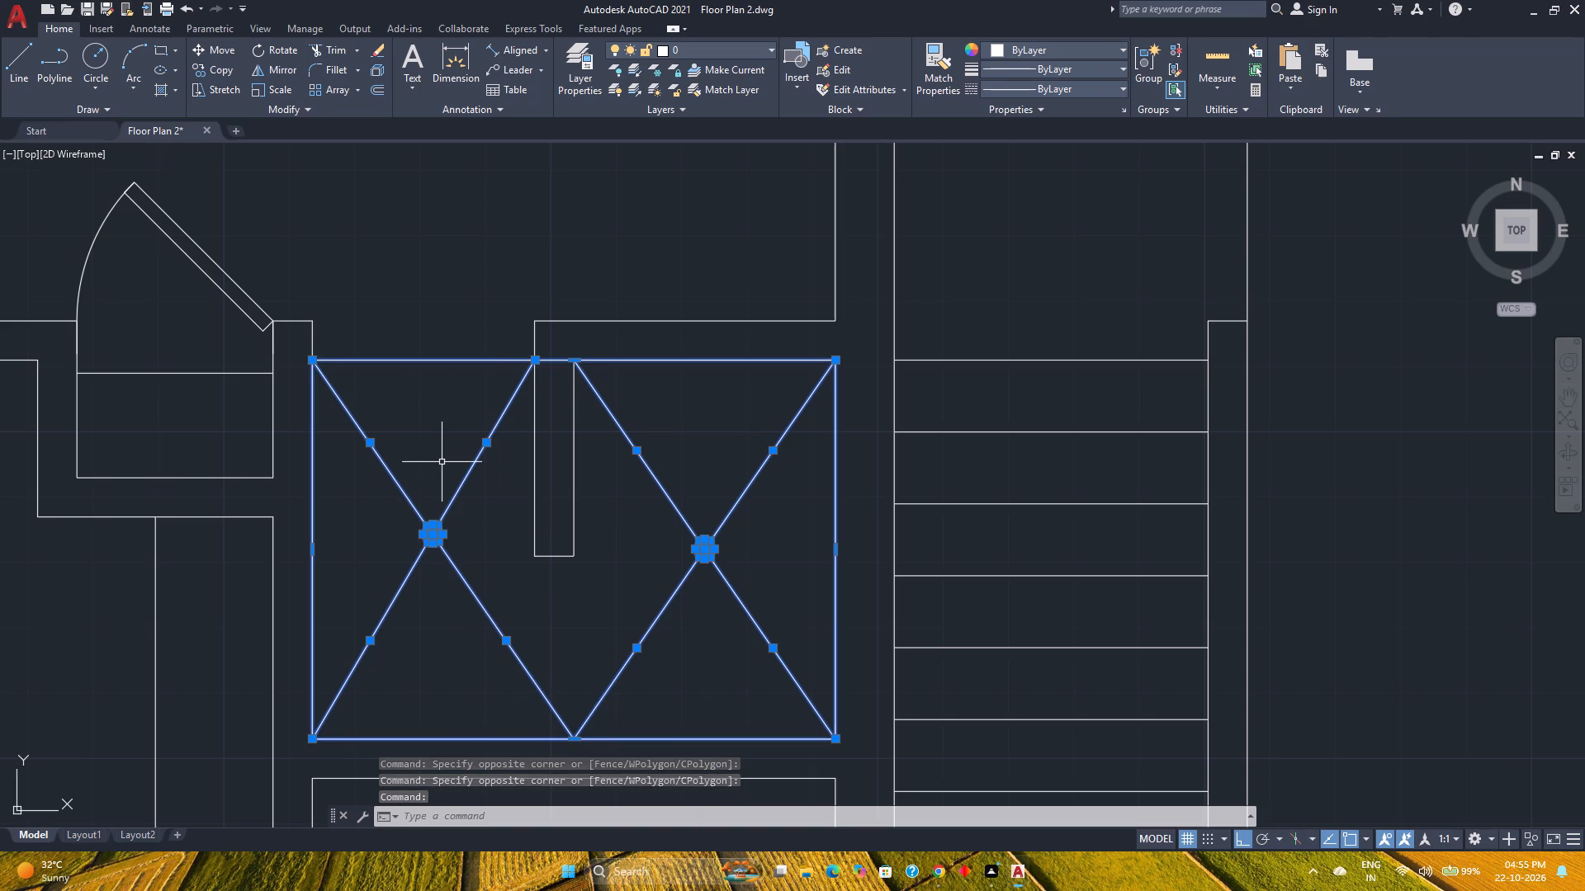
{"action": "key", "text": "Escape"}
Trim the rectangle's top edge where it crosses the stub wall, between the wall's two faces.
{"action": "type", "text": "tr"}
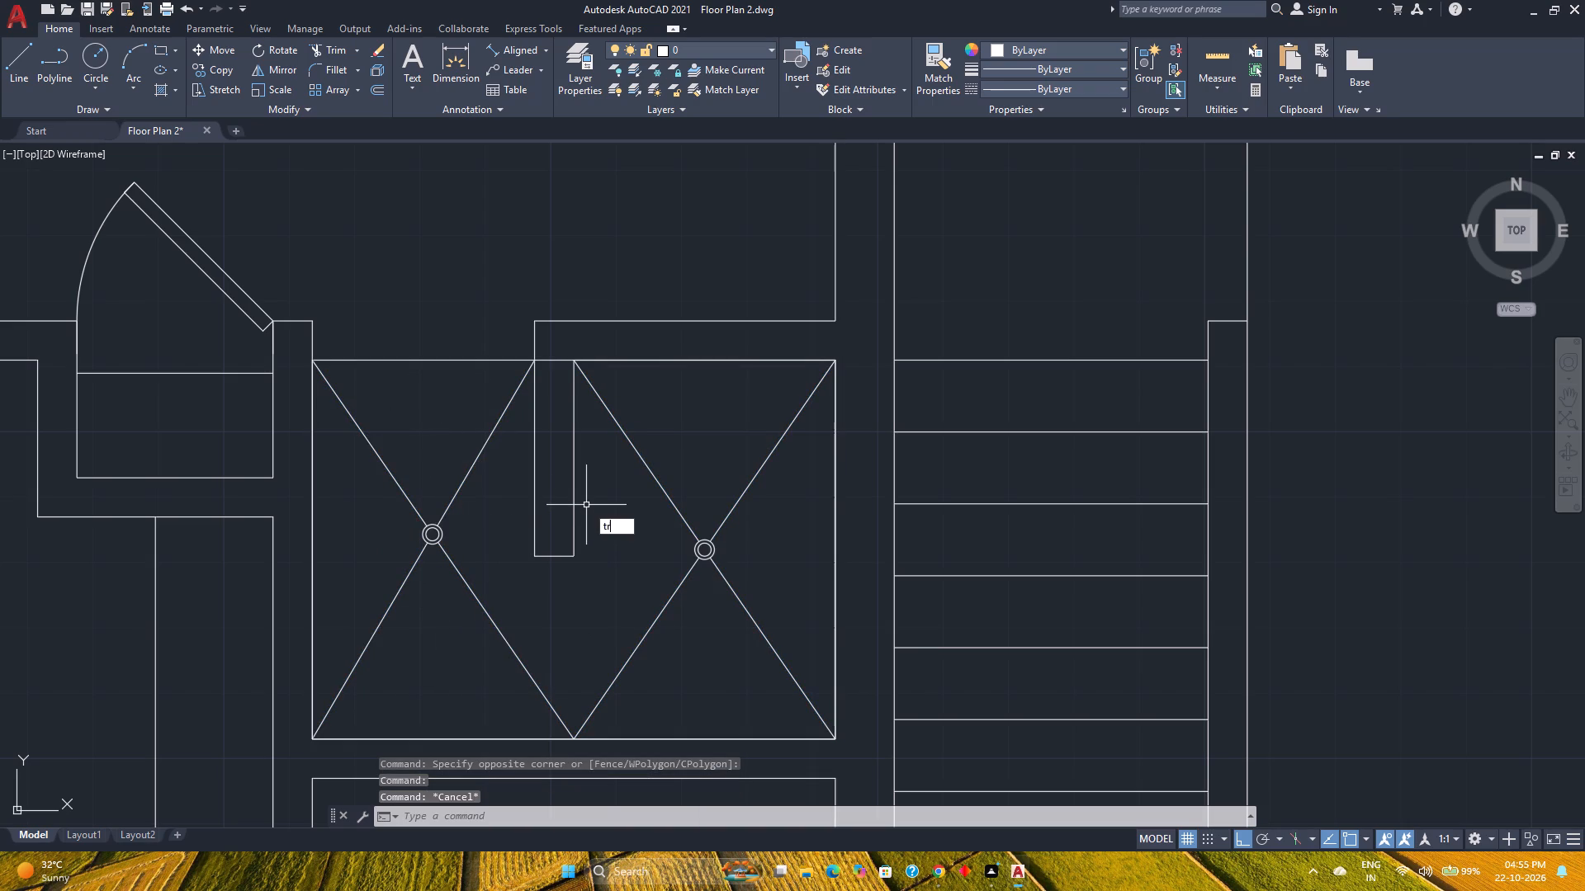
{"action": "key", "text": "Return"}
{"action": "left_click", "coordinate": [566, 354]}
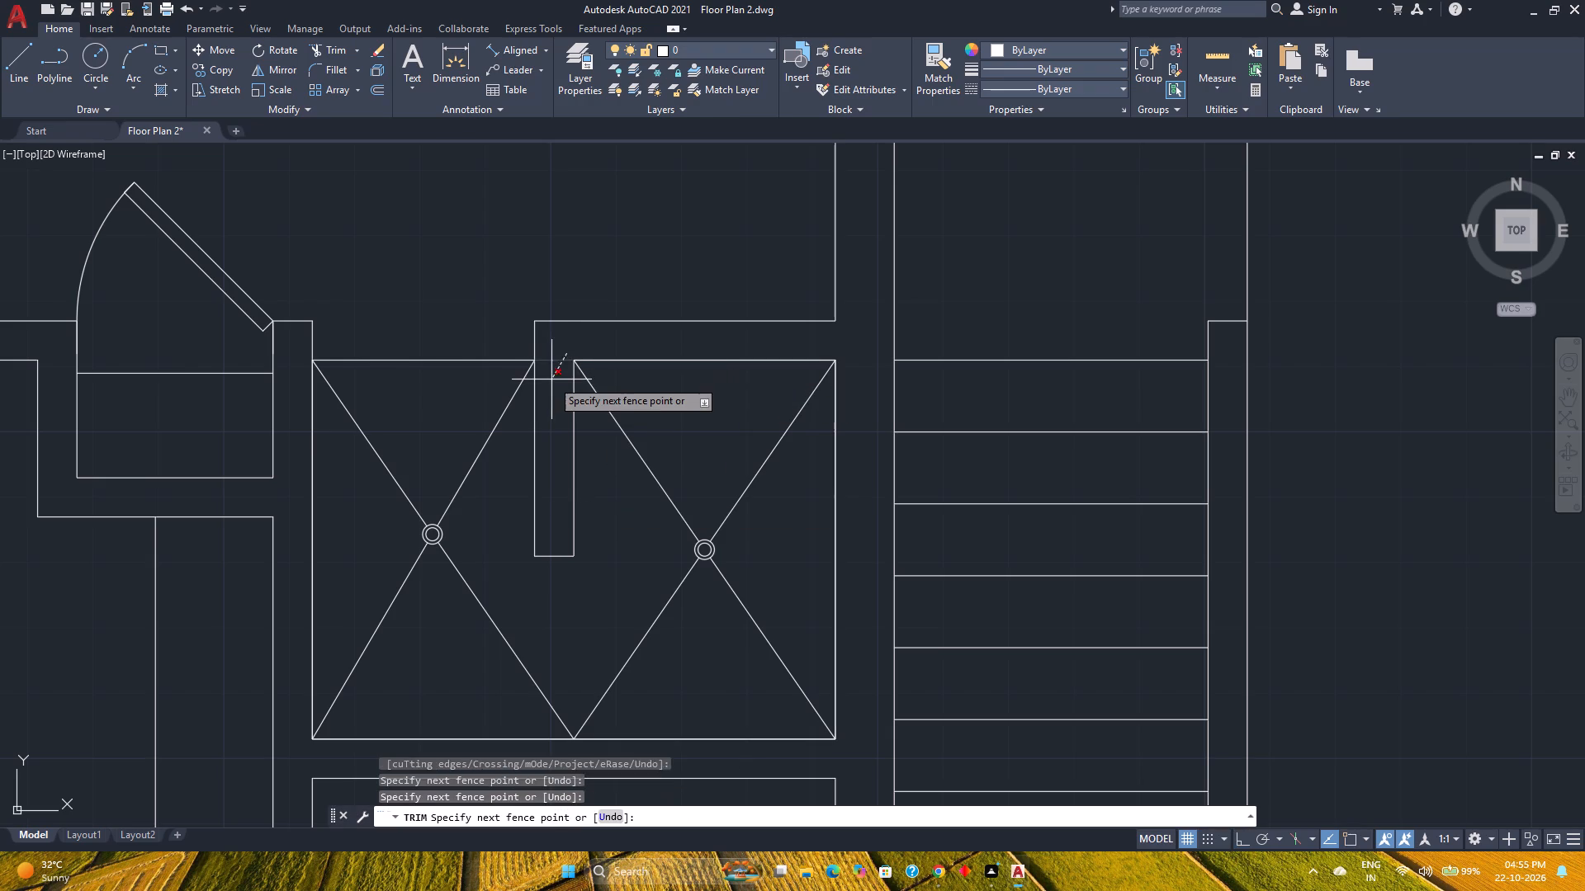
{"action": "left_click", "coordinate": [551, 379]}
{"action": "key", "text": "Escape"}
Group the trimmed rectangle, both sets of crossing diagonals and their concentric circles in the bathroom compartments into one unnamed group.
{"action": "left_click", "coordinate": [482, 359]}
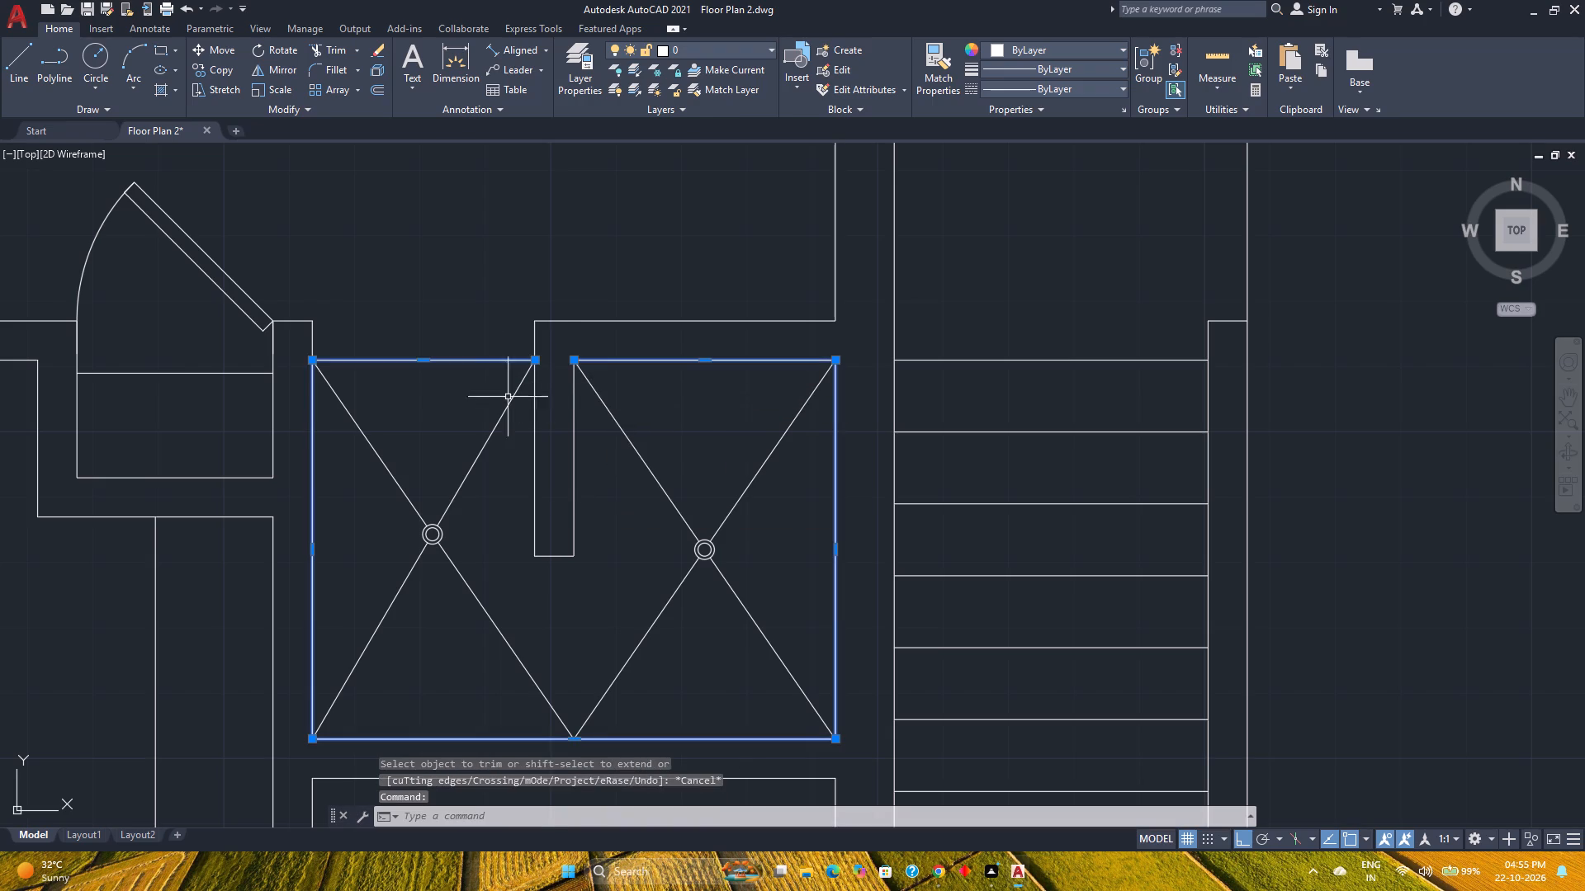
{"action": "left_click", "coordinate": [773, 609]}
{"action": "left_click", "coordinate": [647, 510]}
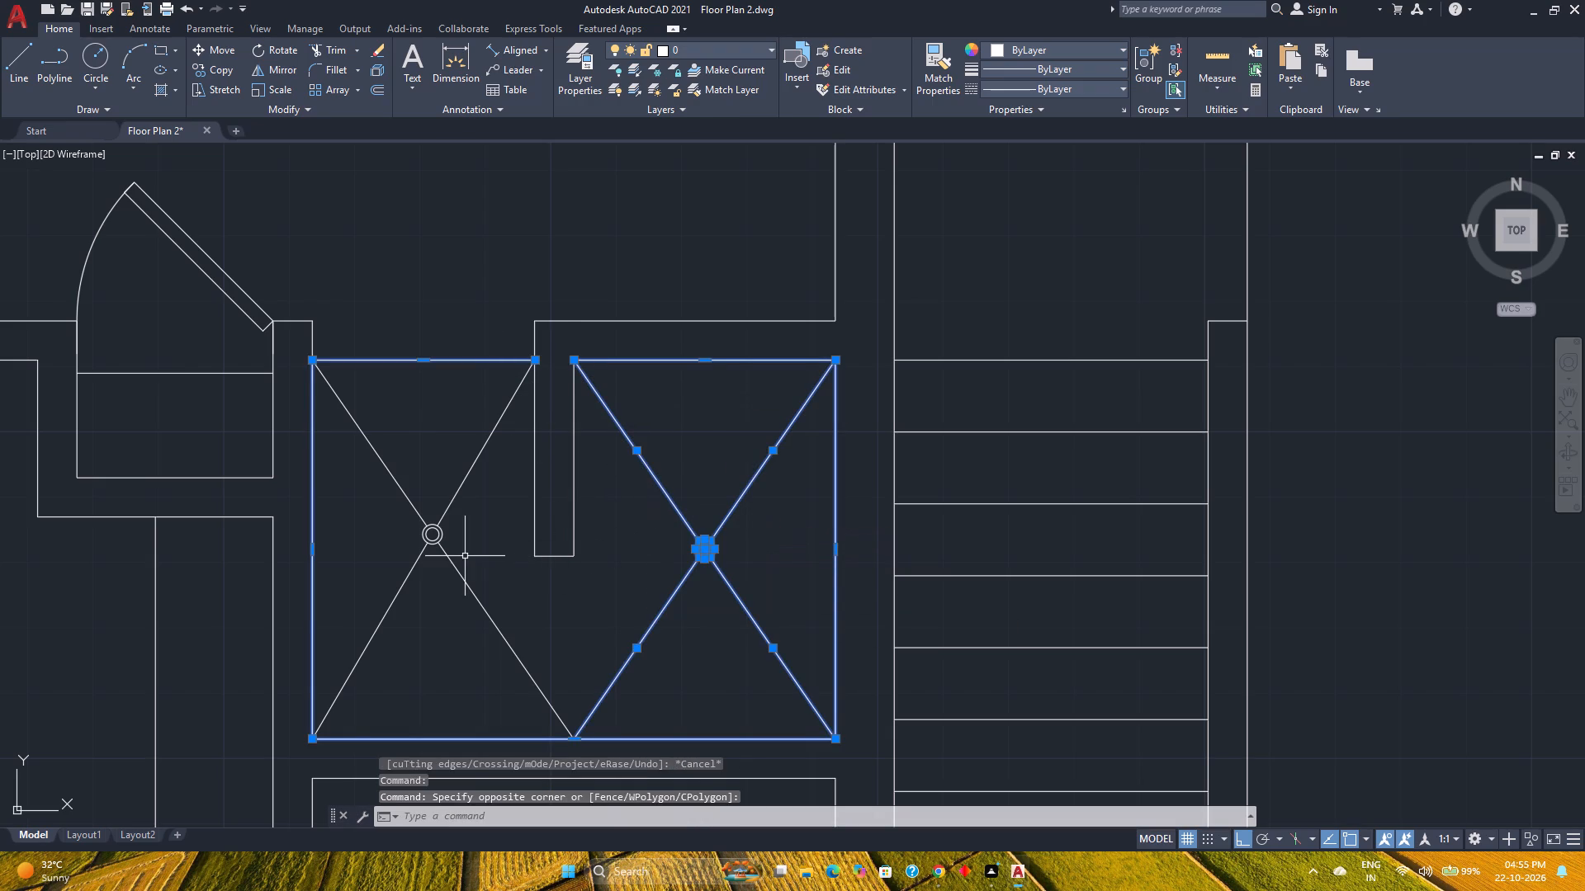
{"action": "left_click", "coordinate": [474, 555]}
{"action": "left_click", "coordinate": [397, 486]}
{"action": "key", "text": "g"}
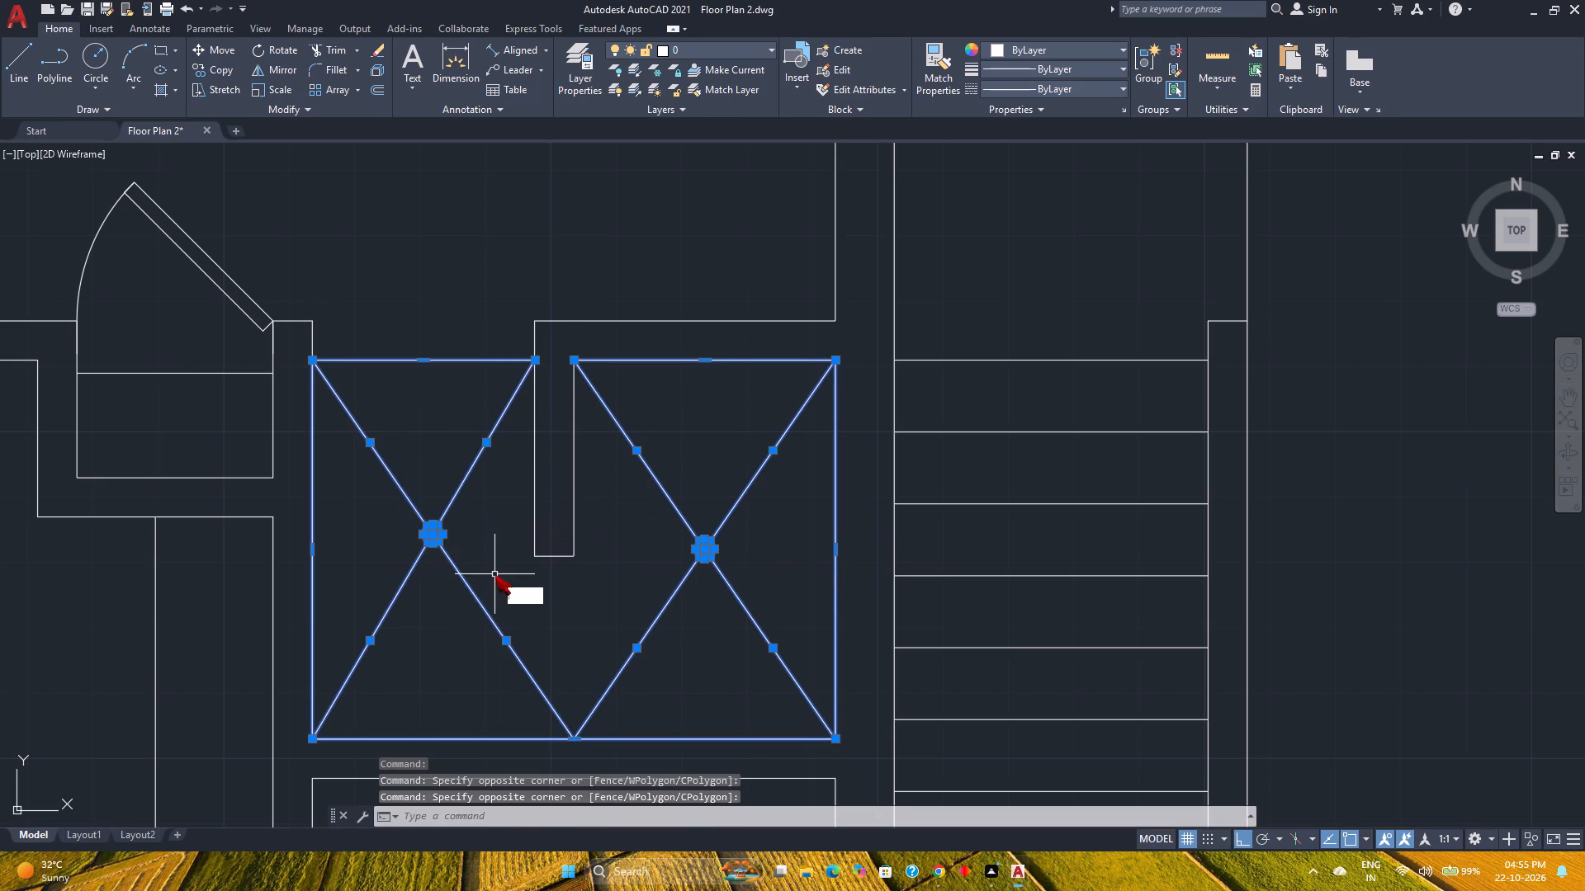
{"action": "key", "text": "Return"}
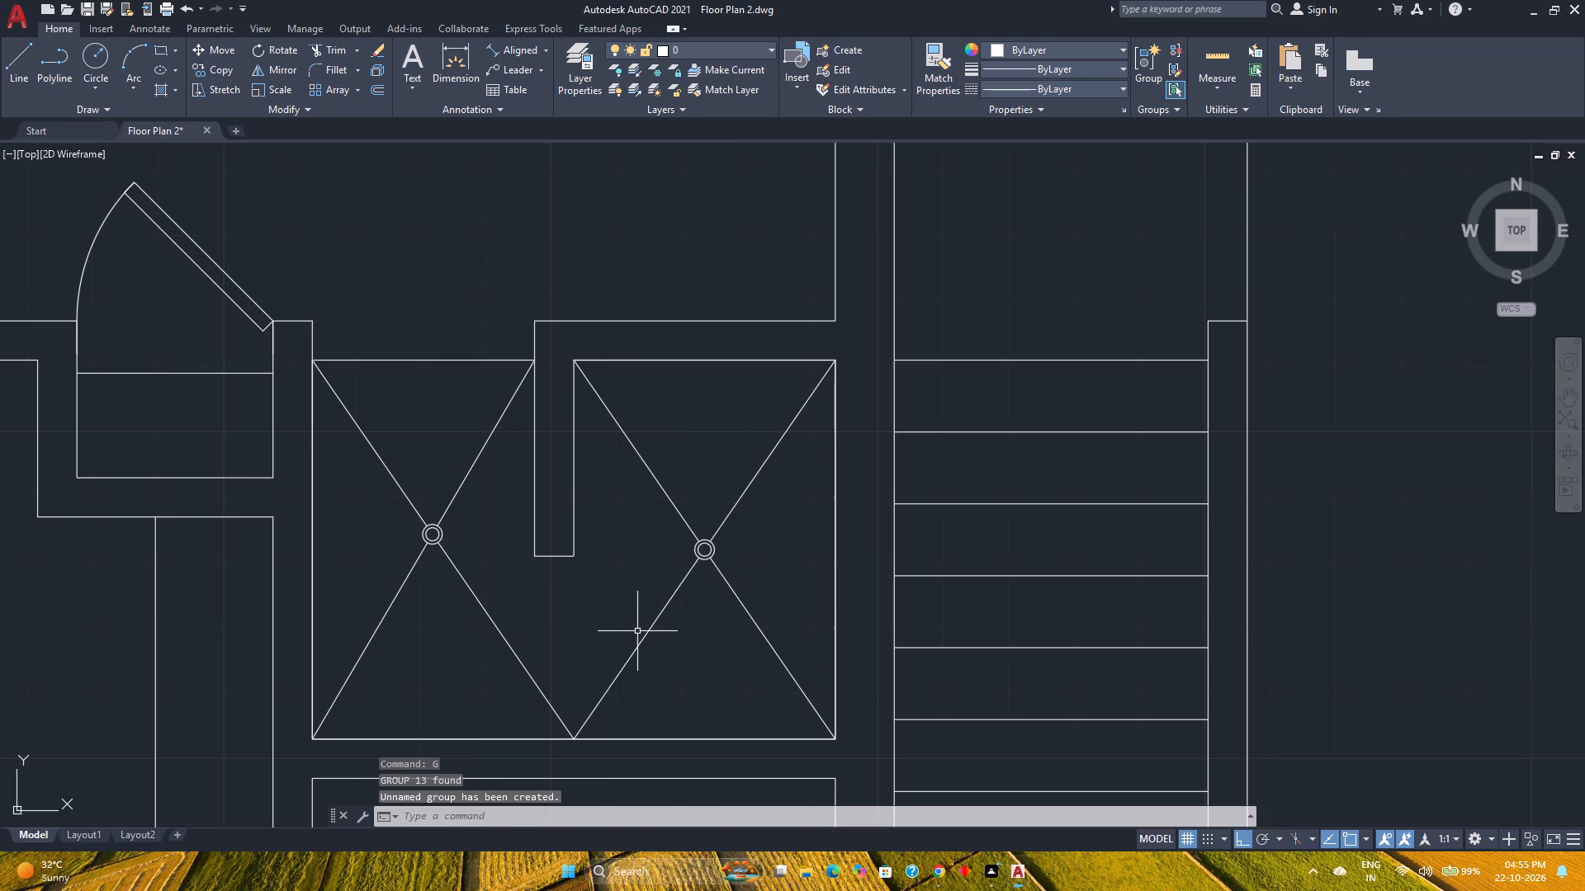
Change the linetype of the grouped bathroom compartment linework to ACAD_ISO03W100.
{"action": "left_click", "coordinate": [685, 521]}
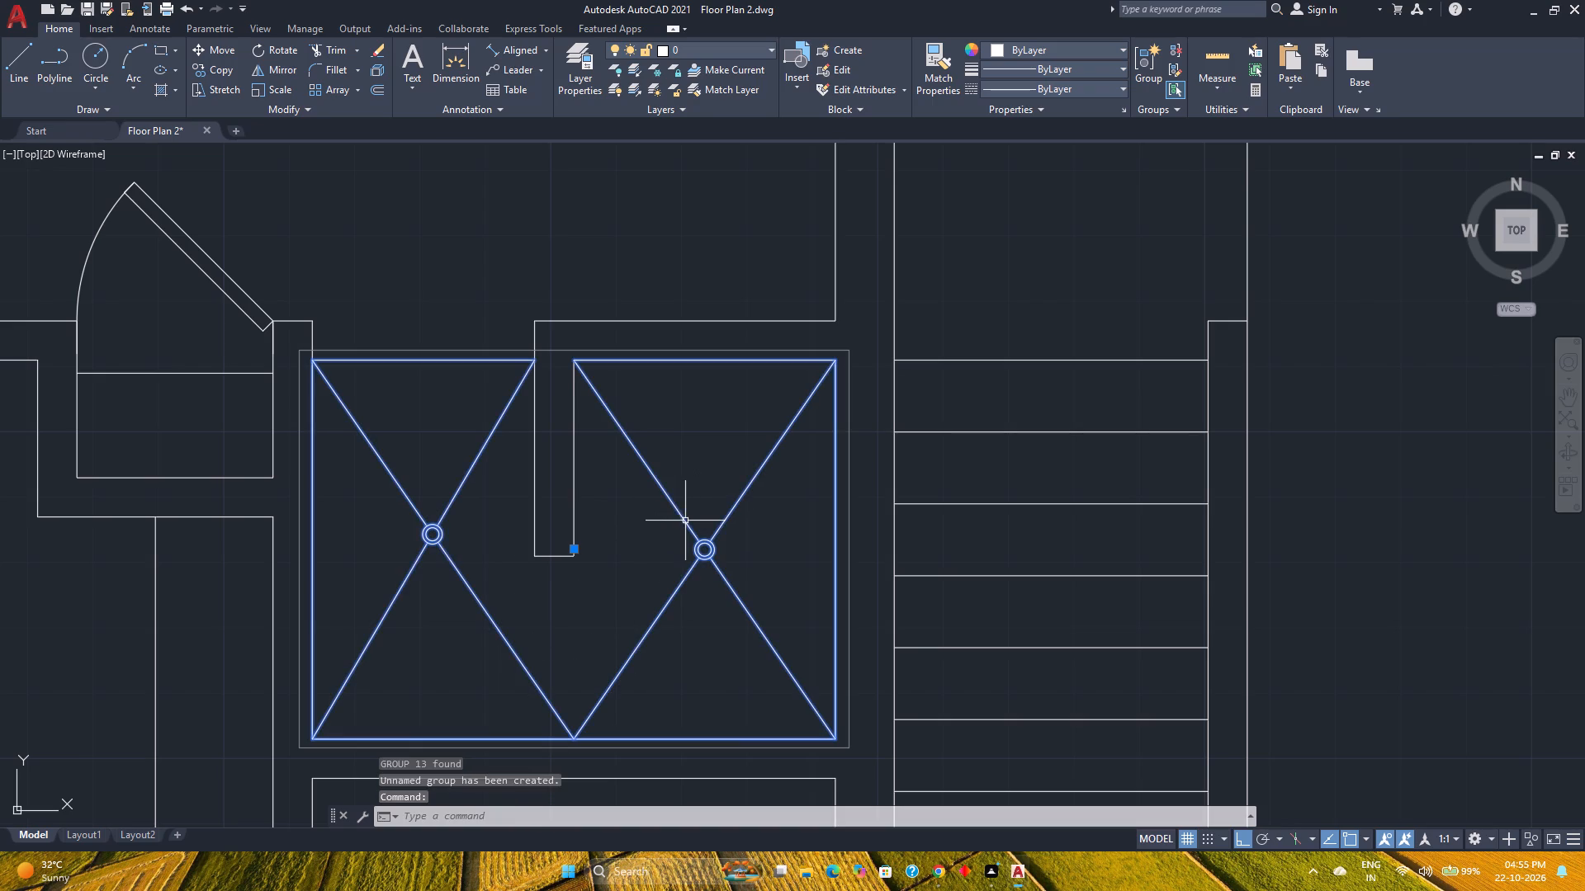
{"action": "left_click", "coordinate": [1029, 92]}
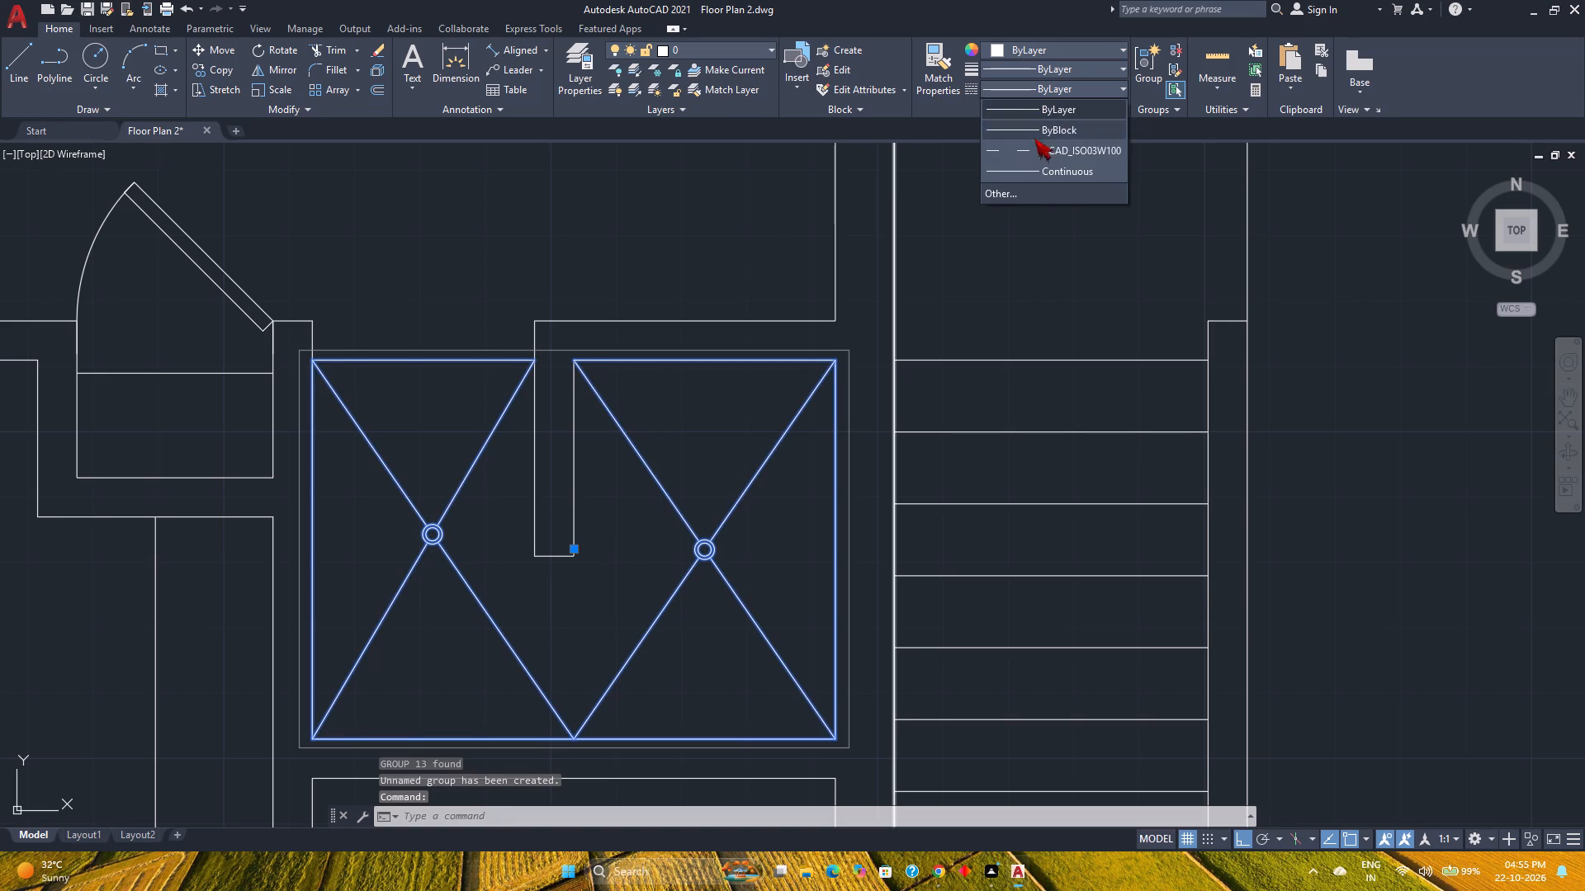
{"action": "left_click", "coordinate": [1034, 158]}
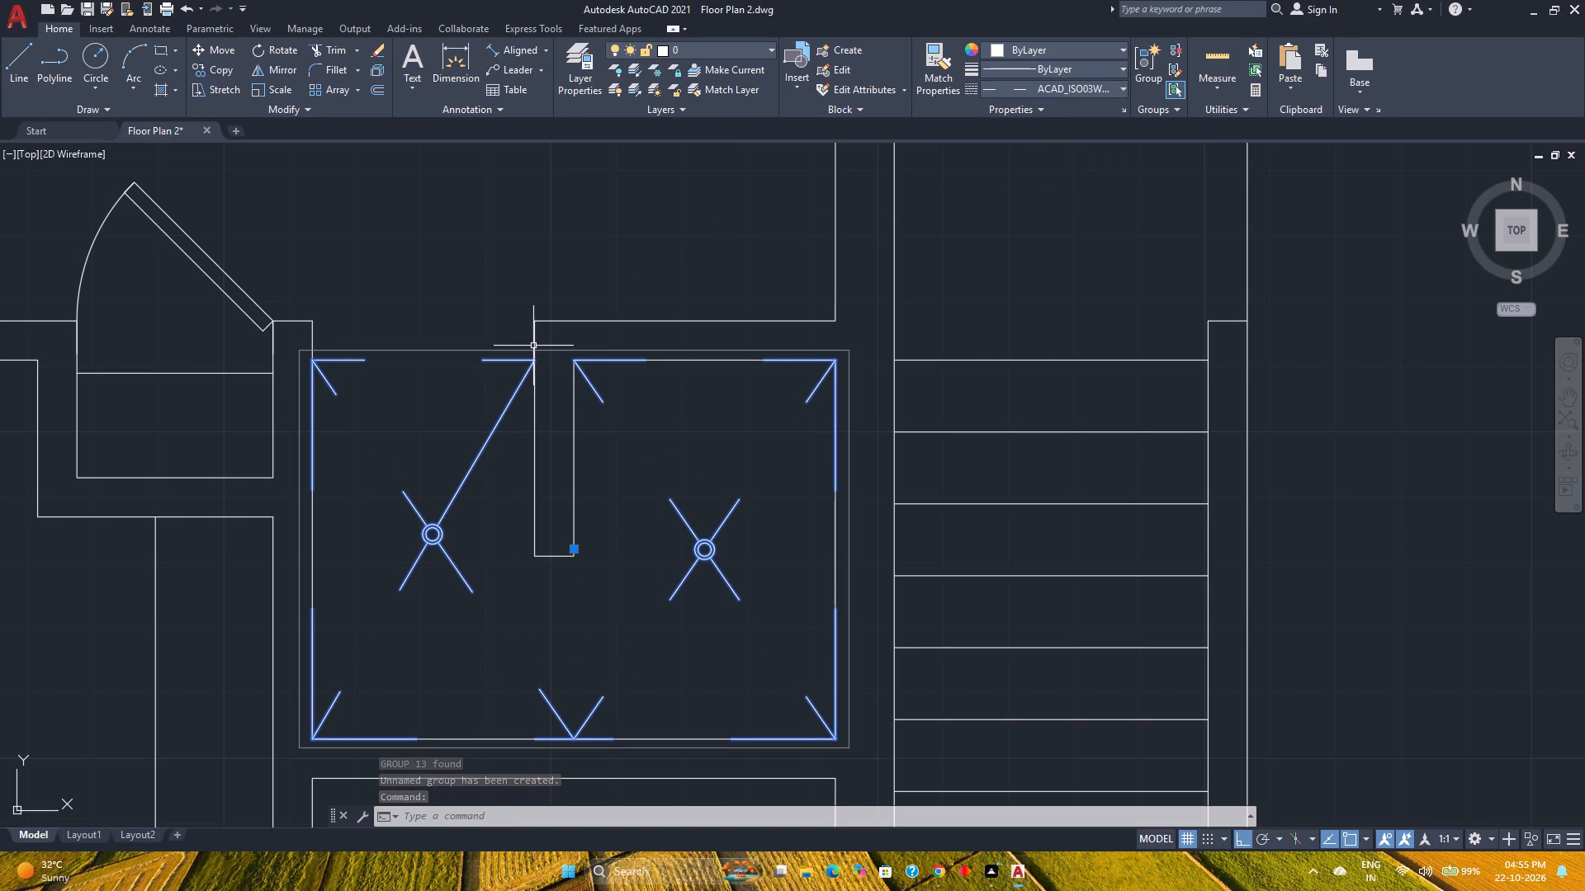
Try a linetype scale of 0.25 on the compartment group, and settle on a scale of 0.1.
{"action": "key", "text": "ctrl+1"}
{"action": "left_click", "coordinate": [146, 139]}
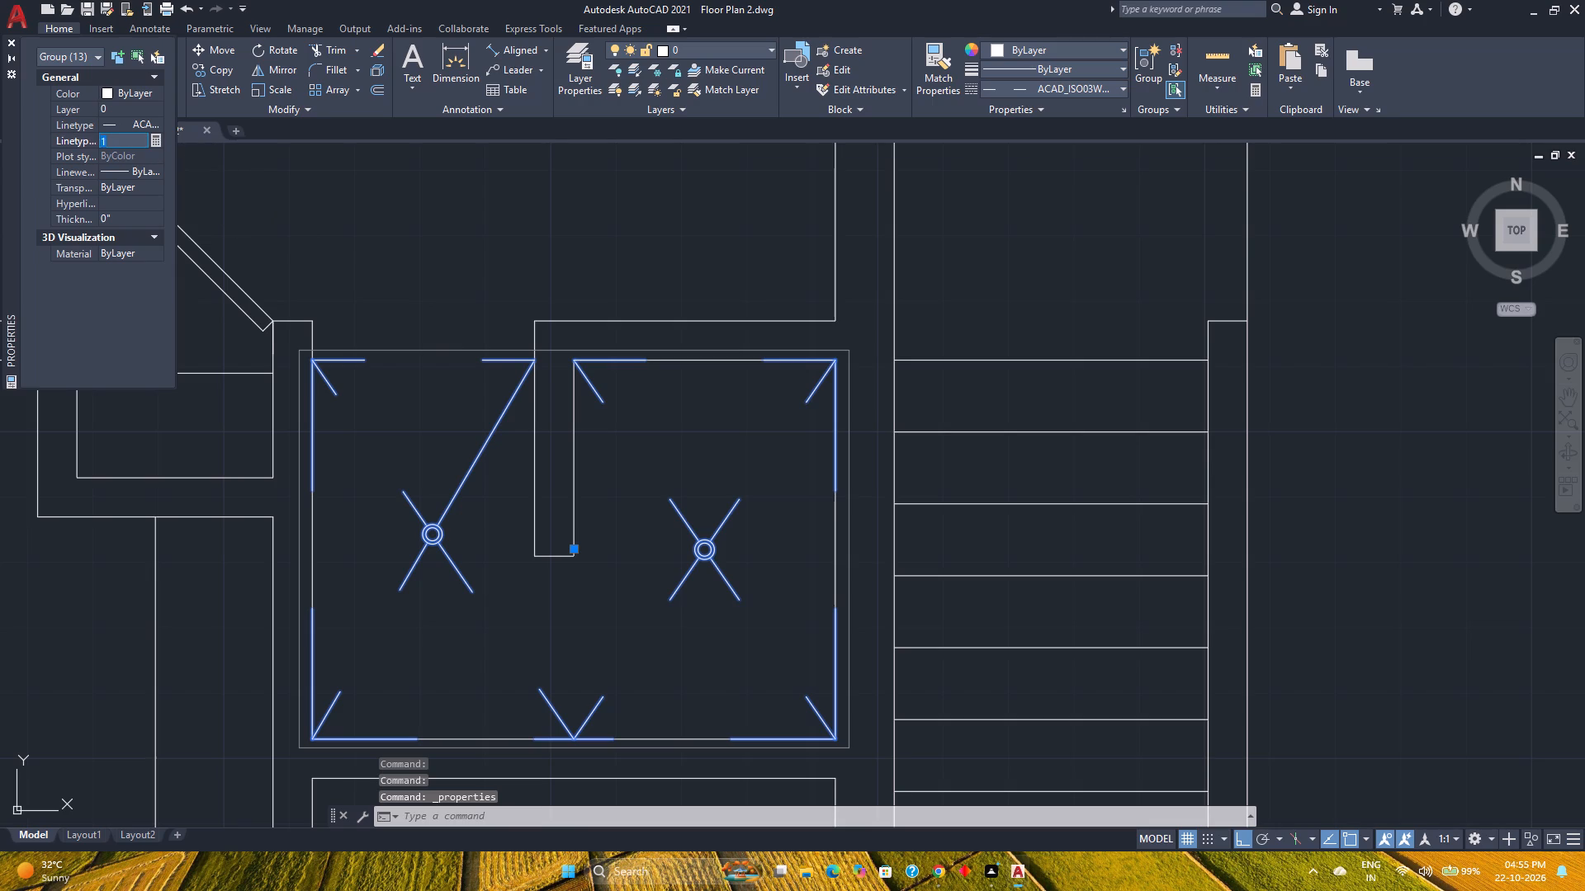
{"action": "type", "text": "0.25"}
{"action": "key", "text": "Return"}
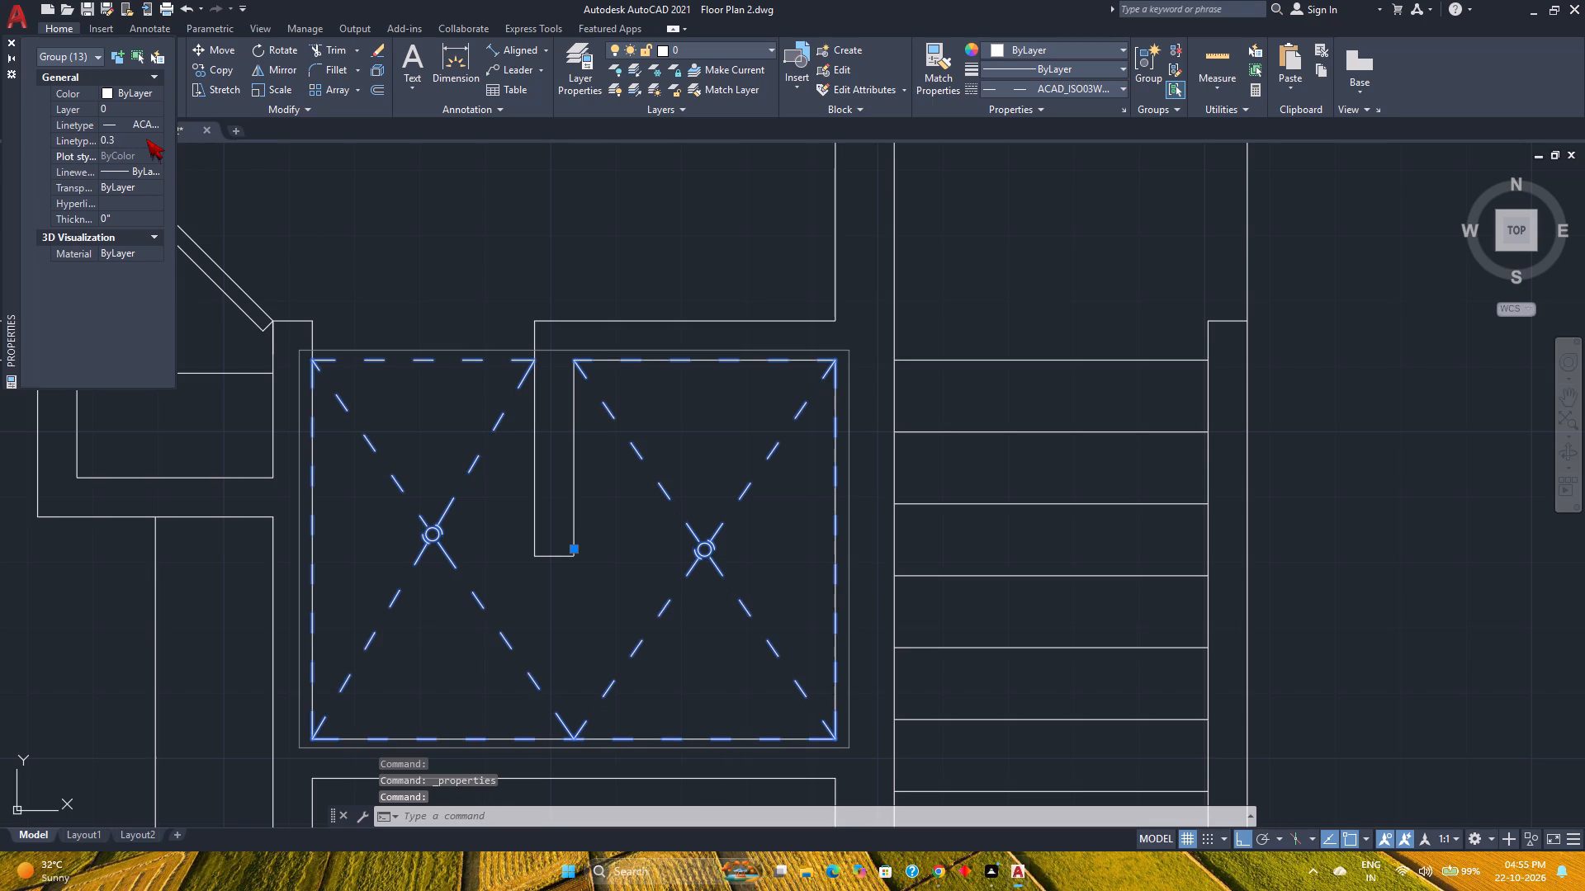
{"action": "left_click", "coordinate": [123, 139]}
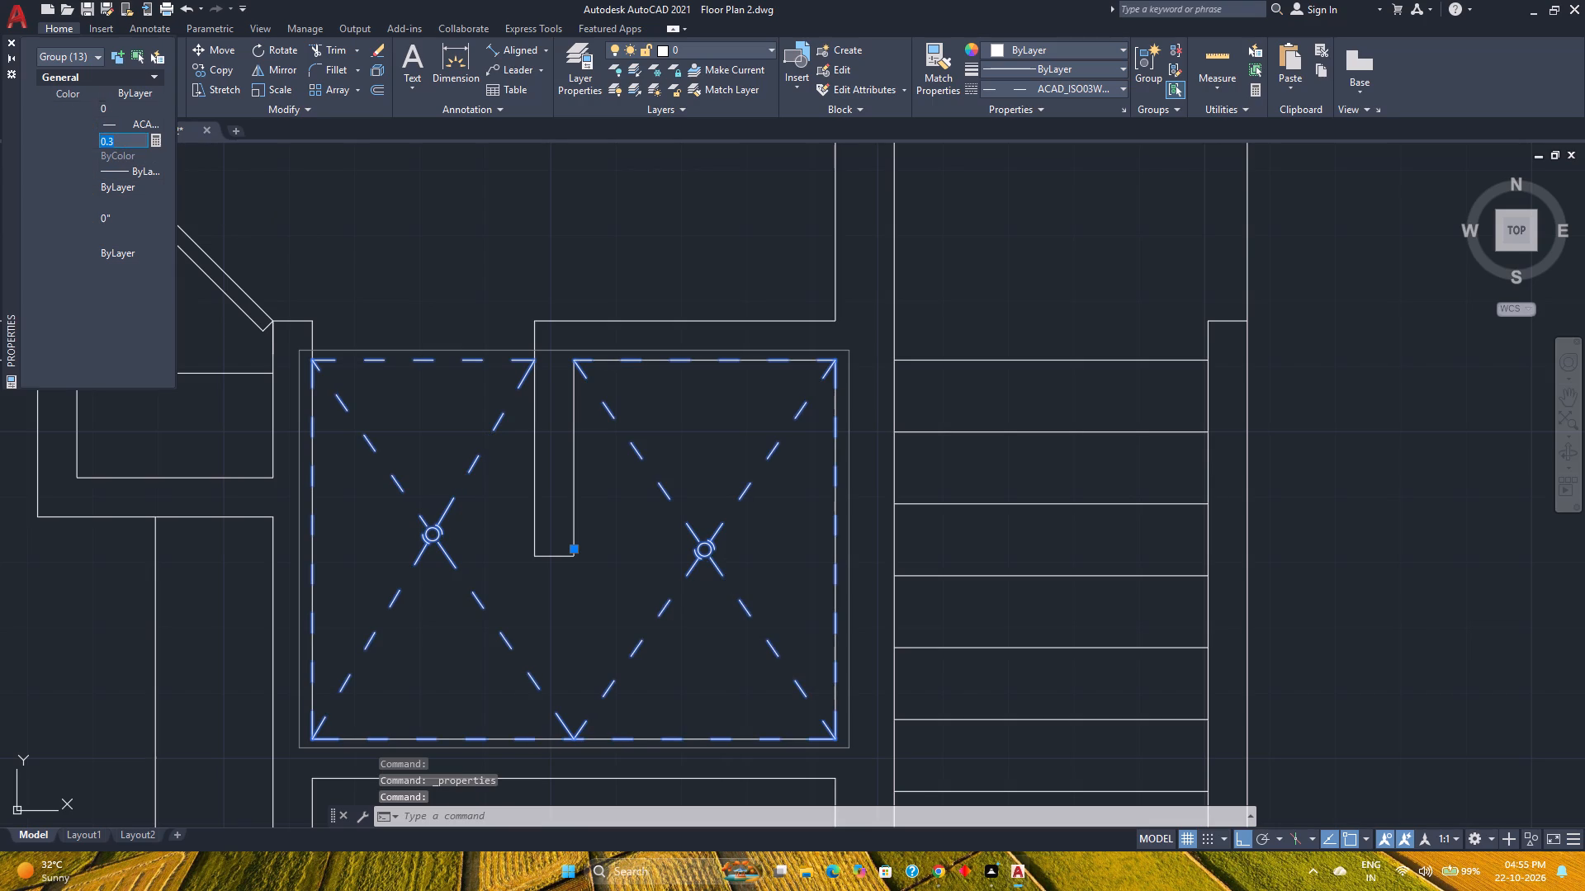
{"action": "type", "text": "0.1"}
{"action": "key", "text": "Return"}
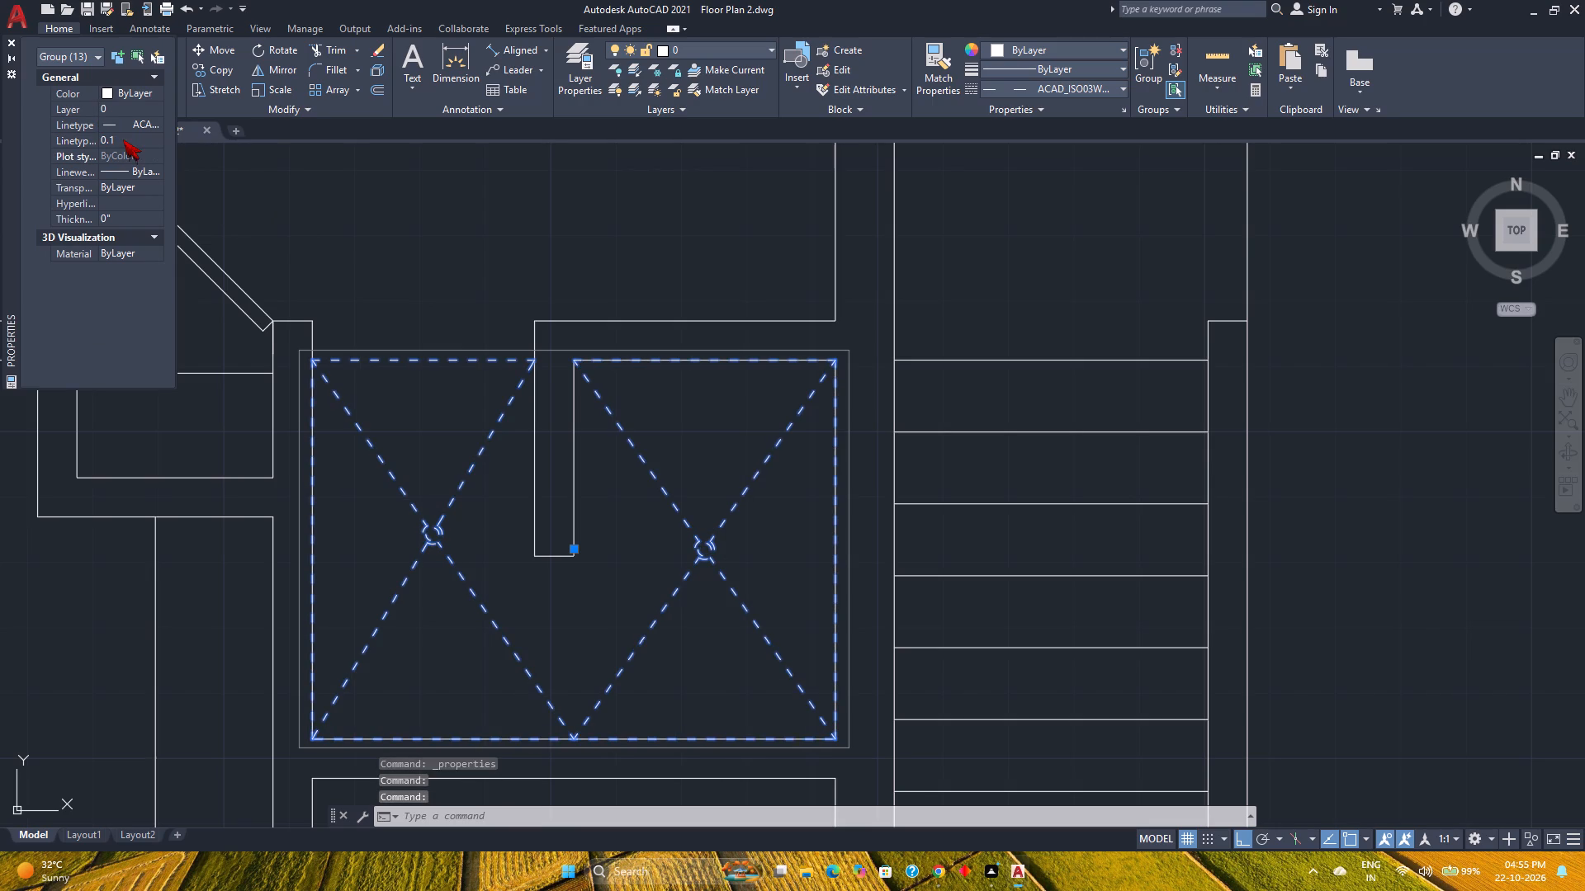
{"action": "left_click", "coordinate": [8, 45]}
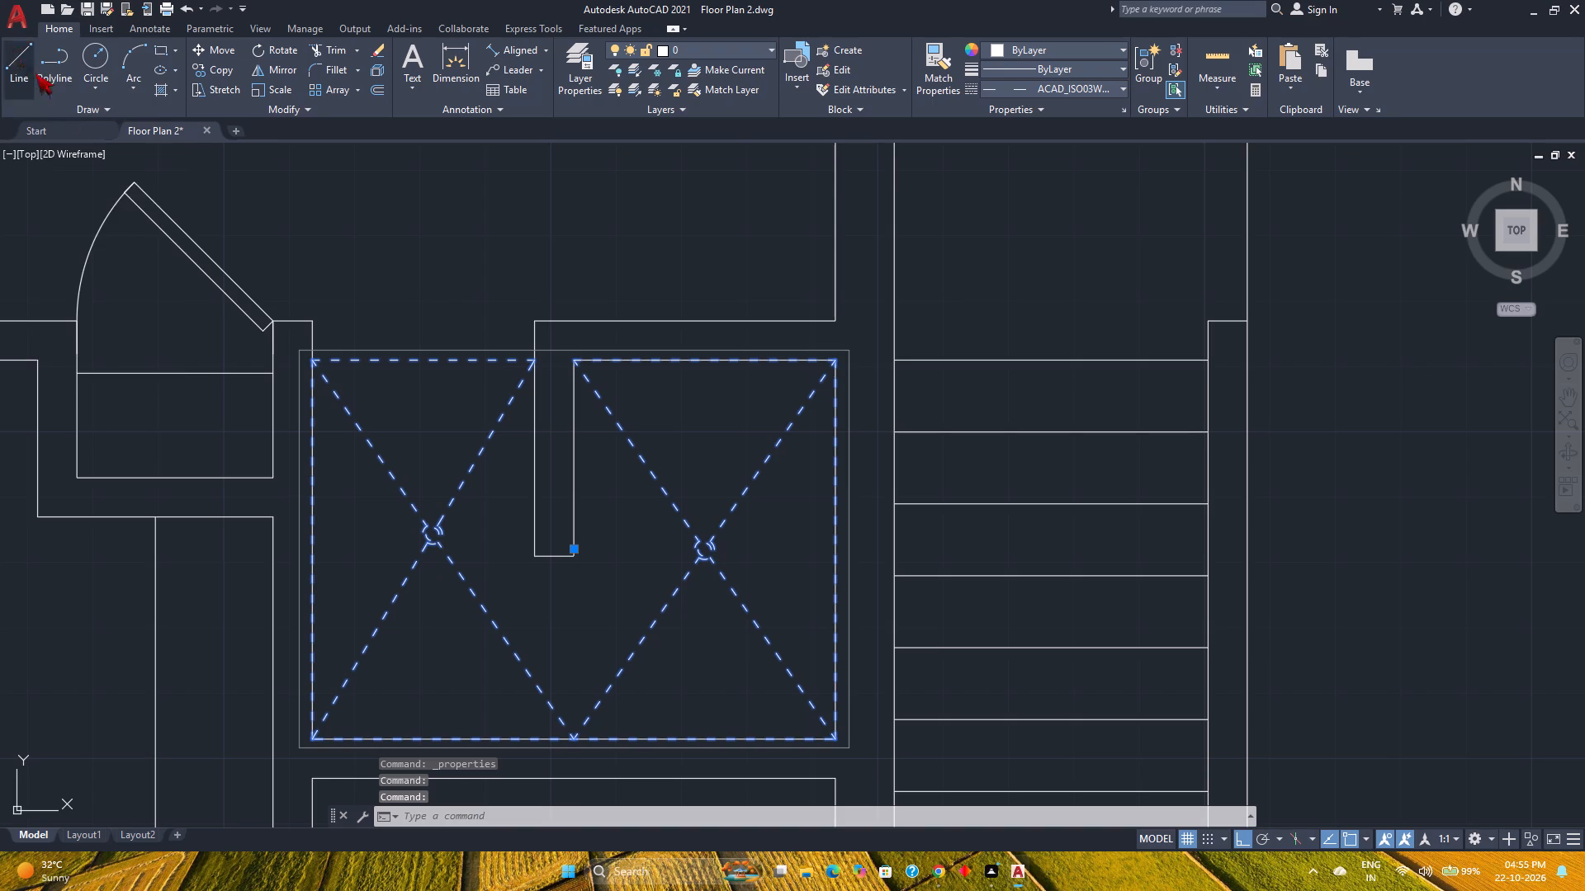
{"action": "key", "text": "Escape"}
Save the floor plan drawing.
{"action": "scroll", "coordinate": [303, 384], "scroll_direction": "down", "scroll_amount": 3}
{"action": "middle_click_drag", "start_coordinate": [335, 404], "coordinate": [601, 425]}
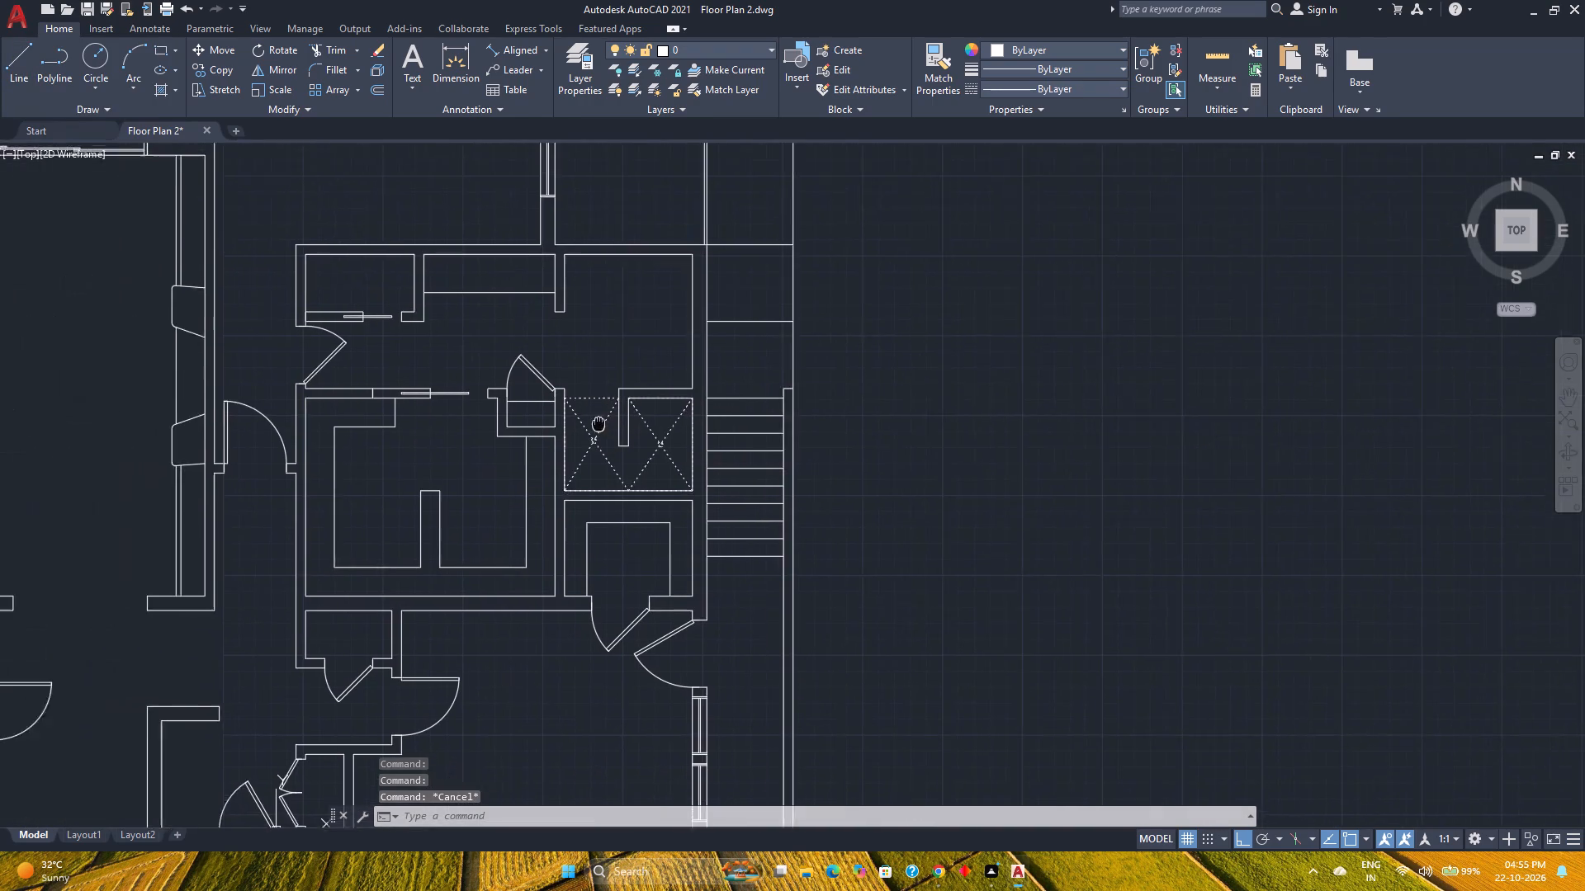
{"action": "middle_click_drag", "start_coordinate": [601, 425], "coordinate": [669, 465]}
{"action": "key", "text": "ctrl+s"}
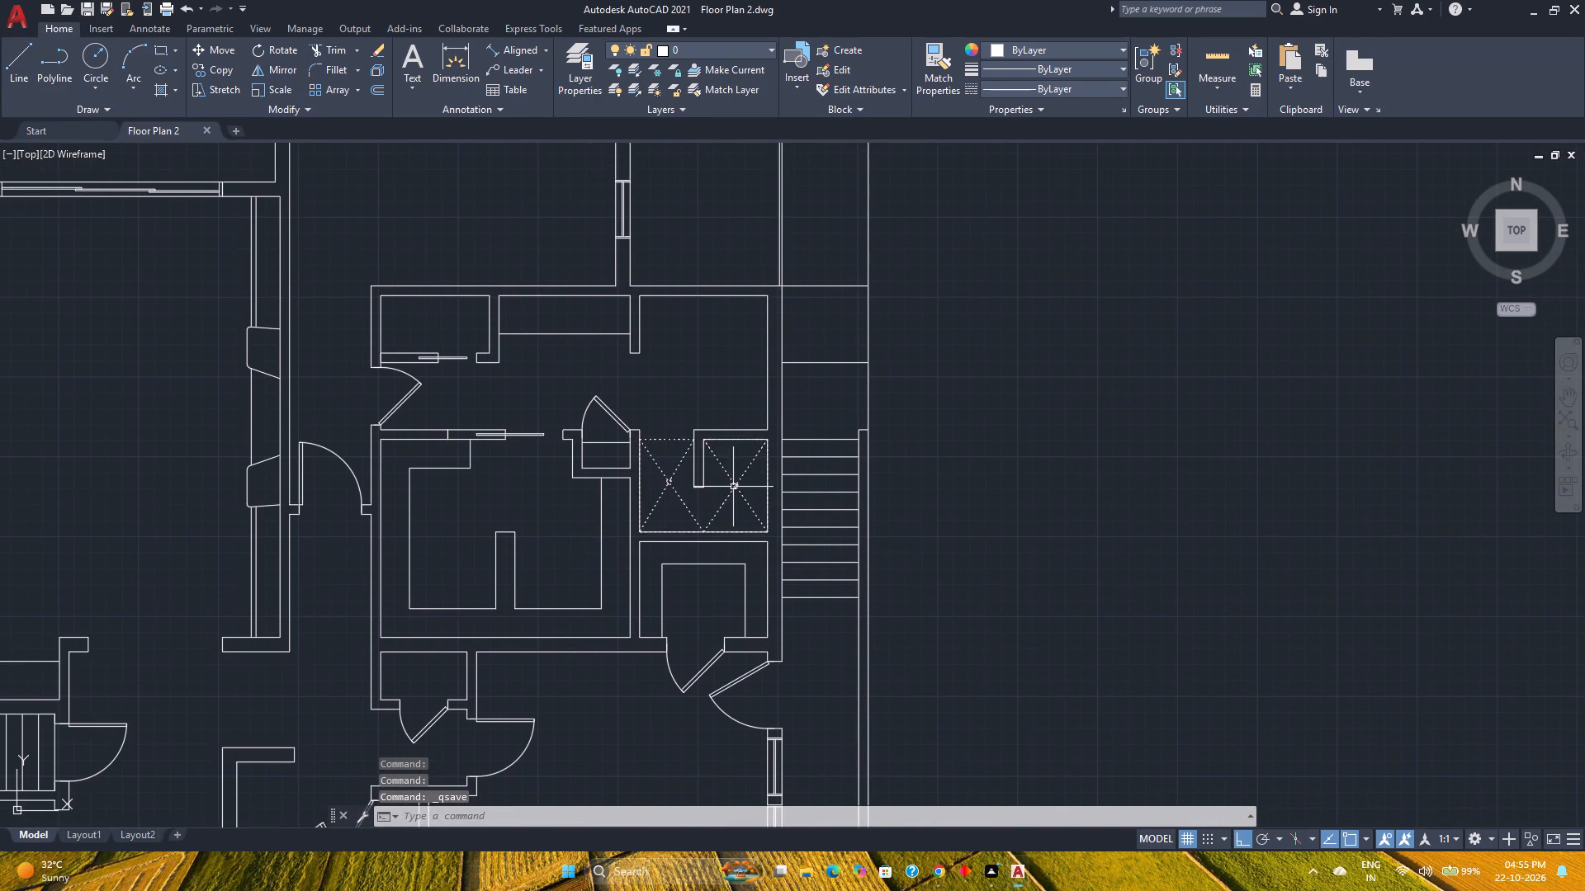
Examine the dashed bathroom compartments up close and review the surrounding rooms across the floor plan.
{"action": "scroll", "coordinate": [734, 487], "scroll_direction": "up", "scroll_amount": 4}
{"action": "scroll", "coordinate": [614, 540], "scroll_direction": "down", "scroll_amount": 3}
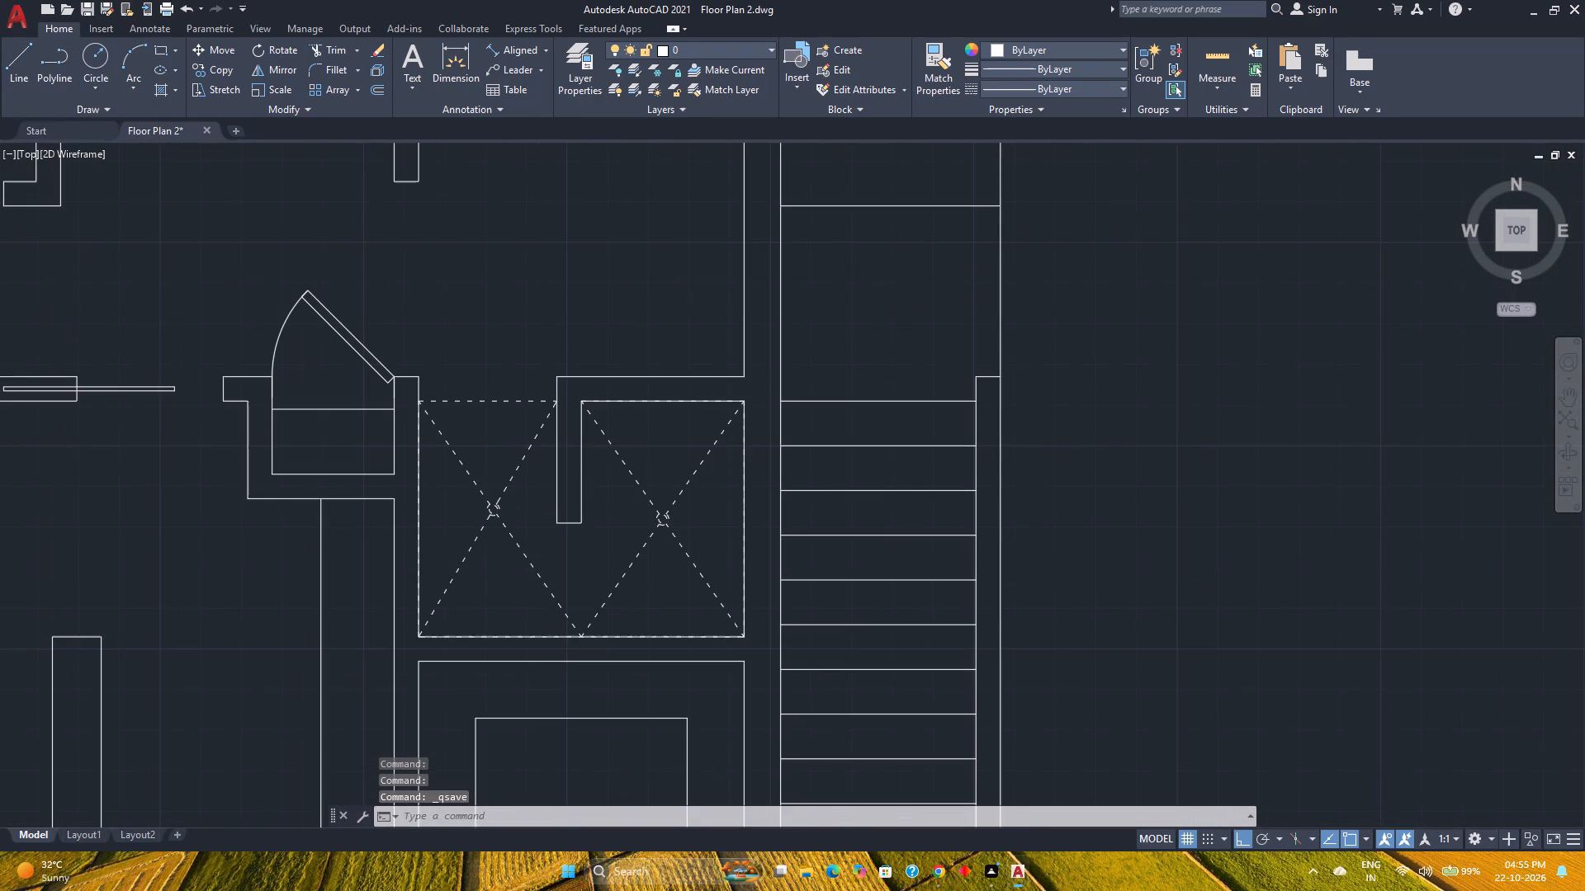
{"action": "scroll", "coordinate": [614, 540], "scroll_direction": "down", "scroll_amount": 1}
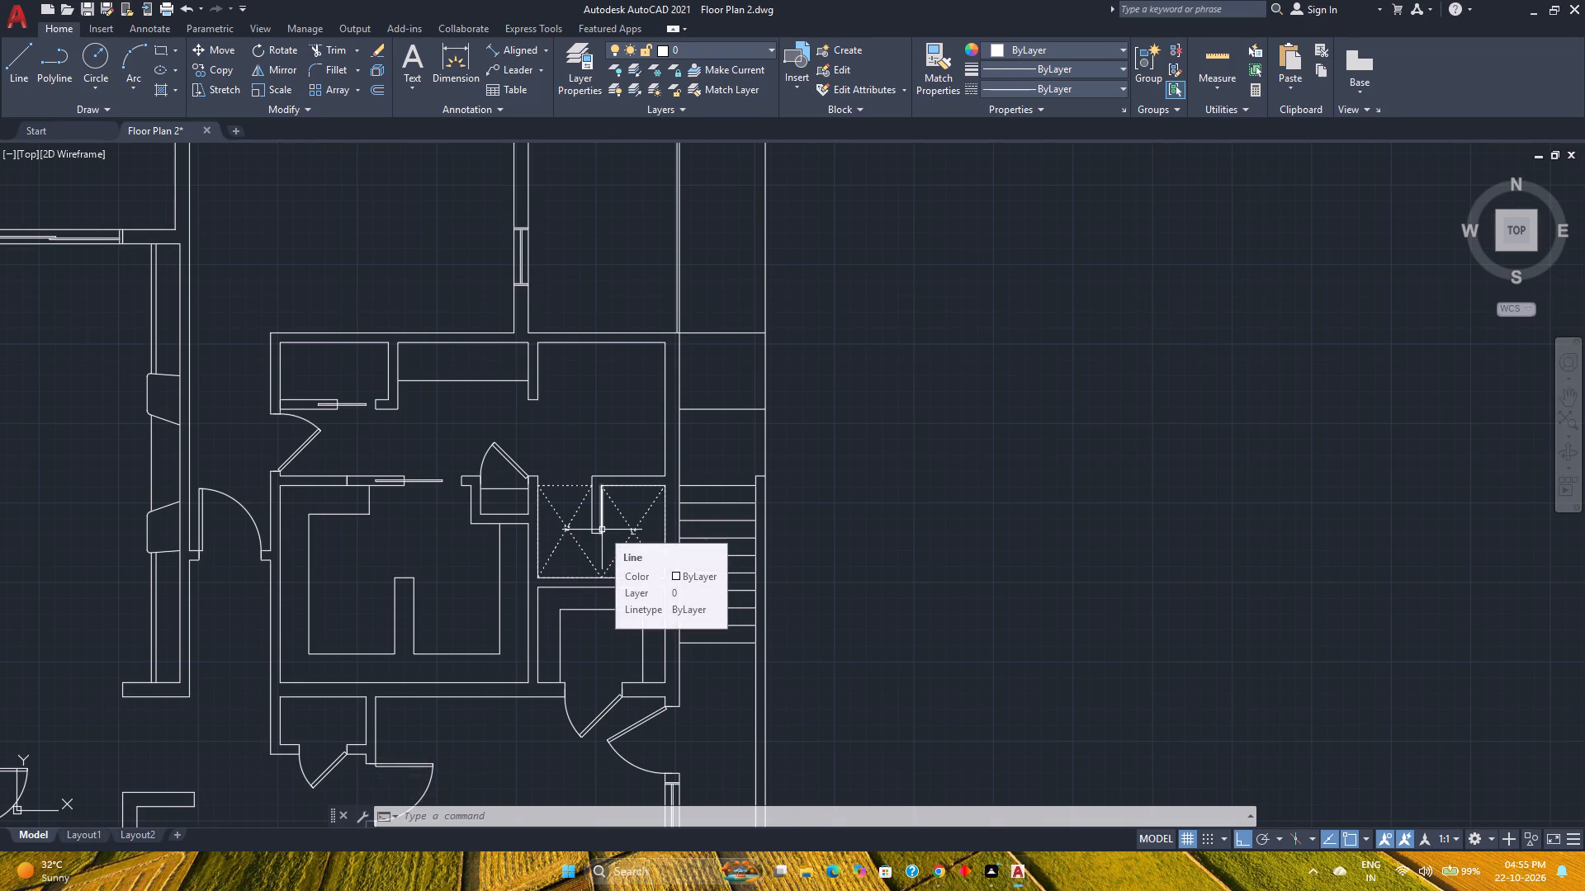
{"action": "scroll", "coordinate": [395, 601], "scroll_direction": "down", "scroll_amount": 1}
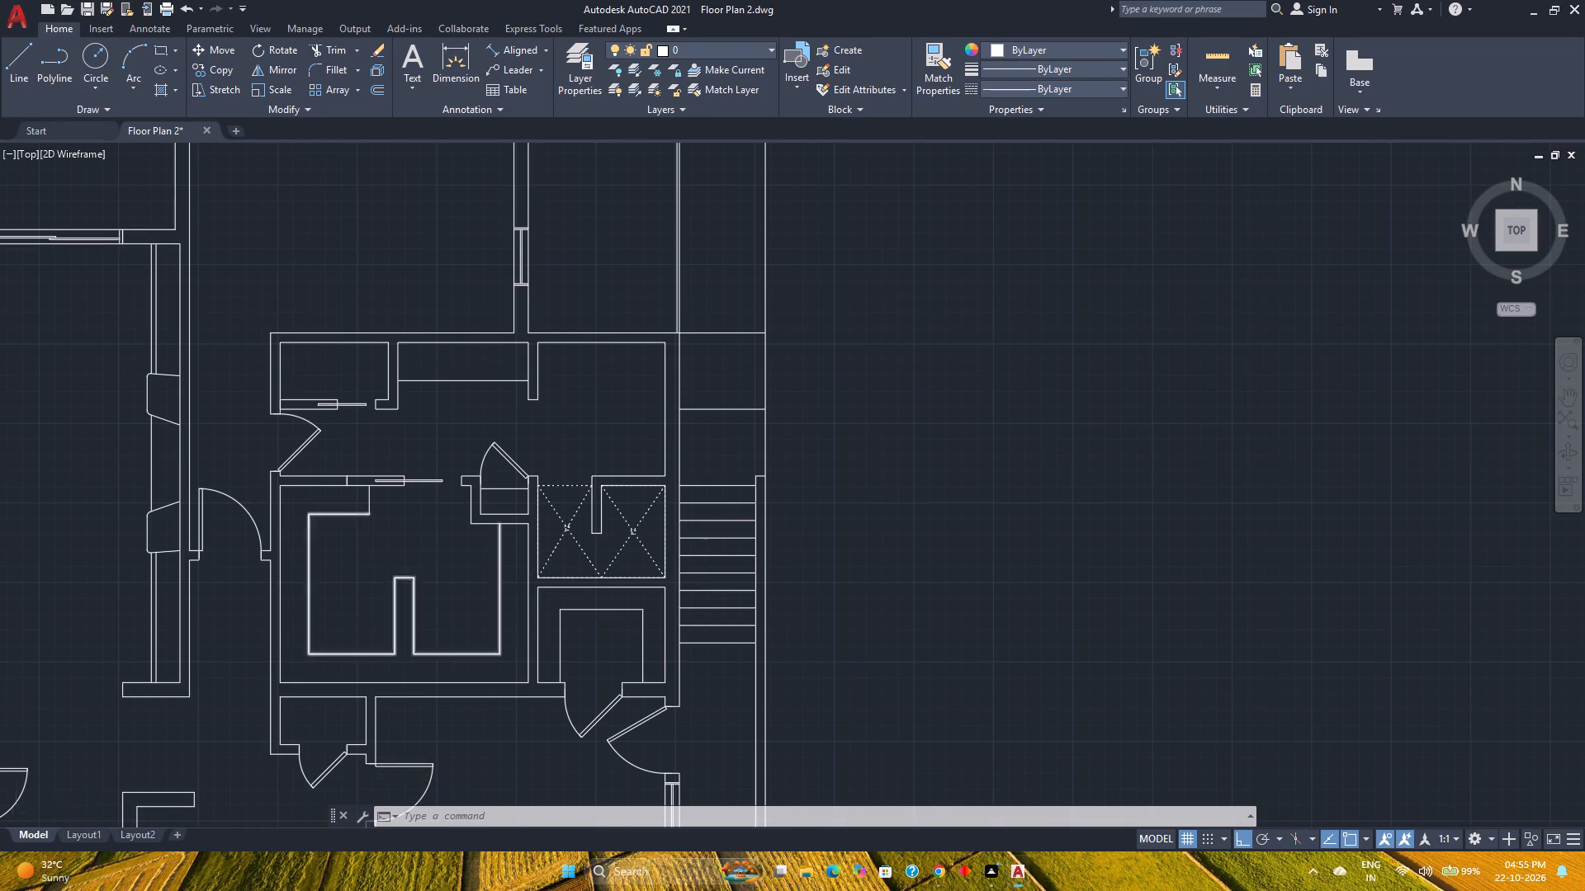
{"action": "middle_click_drag", "start_coordinate": [399, 601], "coordinate": [650, 556]}
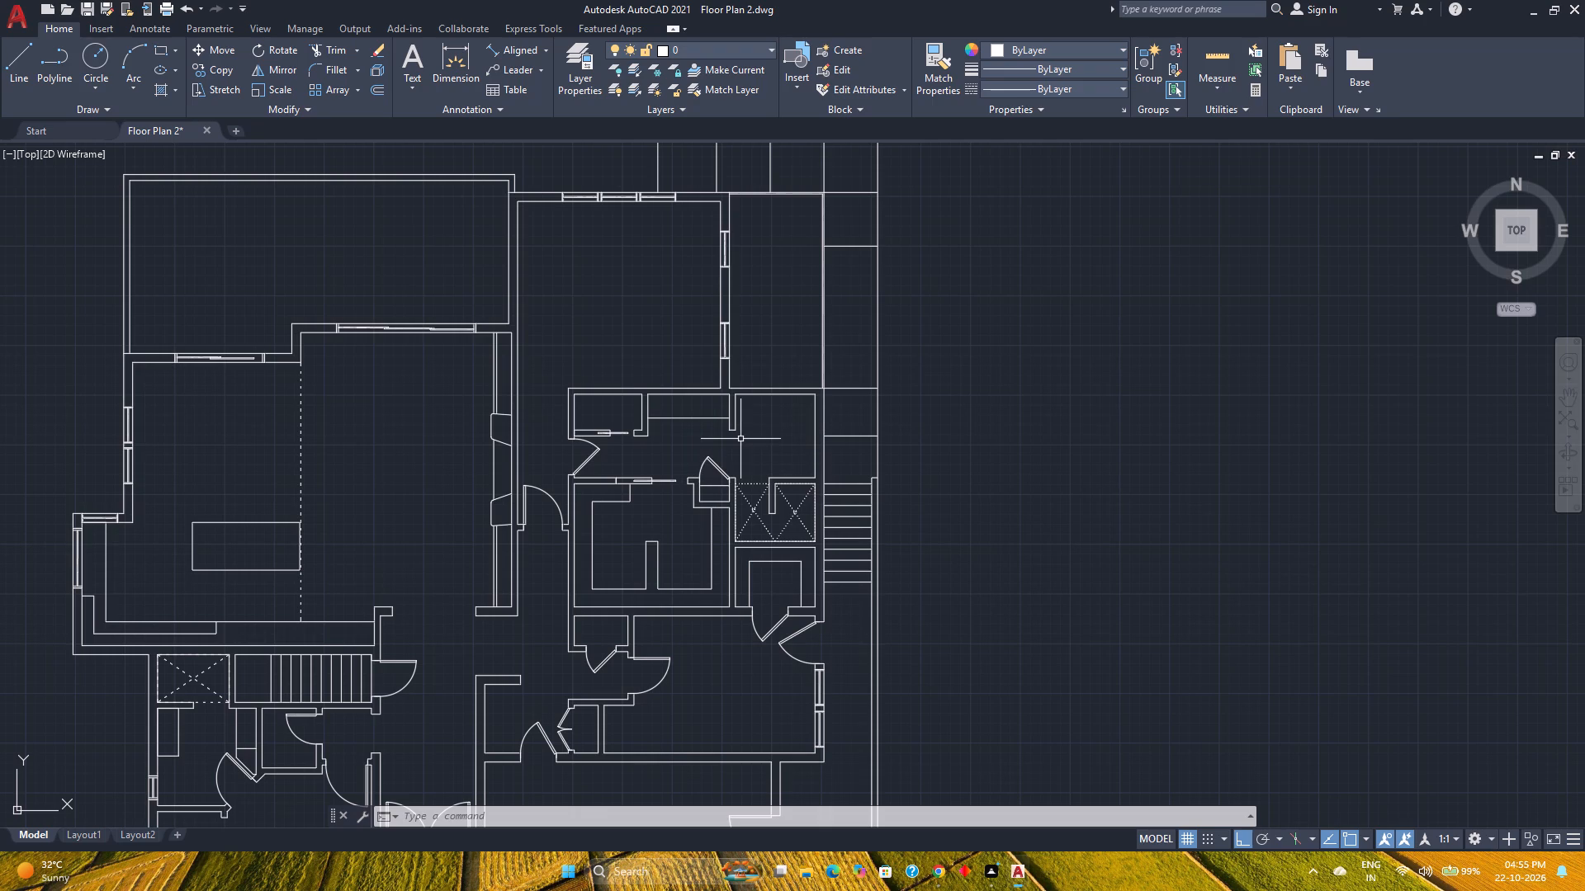
{"action": "scroll", "coordinate": [752, 431], "scroll_direction": "up", "scroll_amount": 1}
{"action": "middle_click_drag", "start_coordinate": [752, 431], "coordinate": [703, 459]}
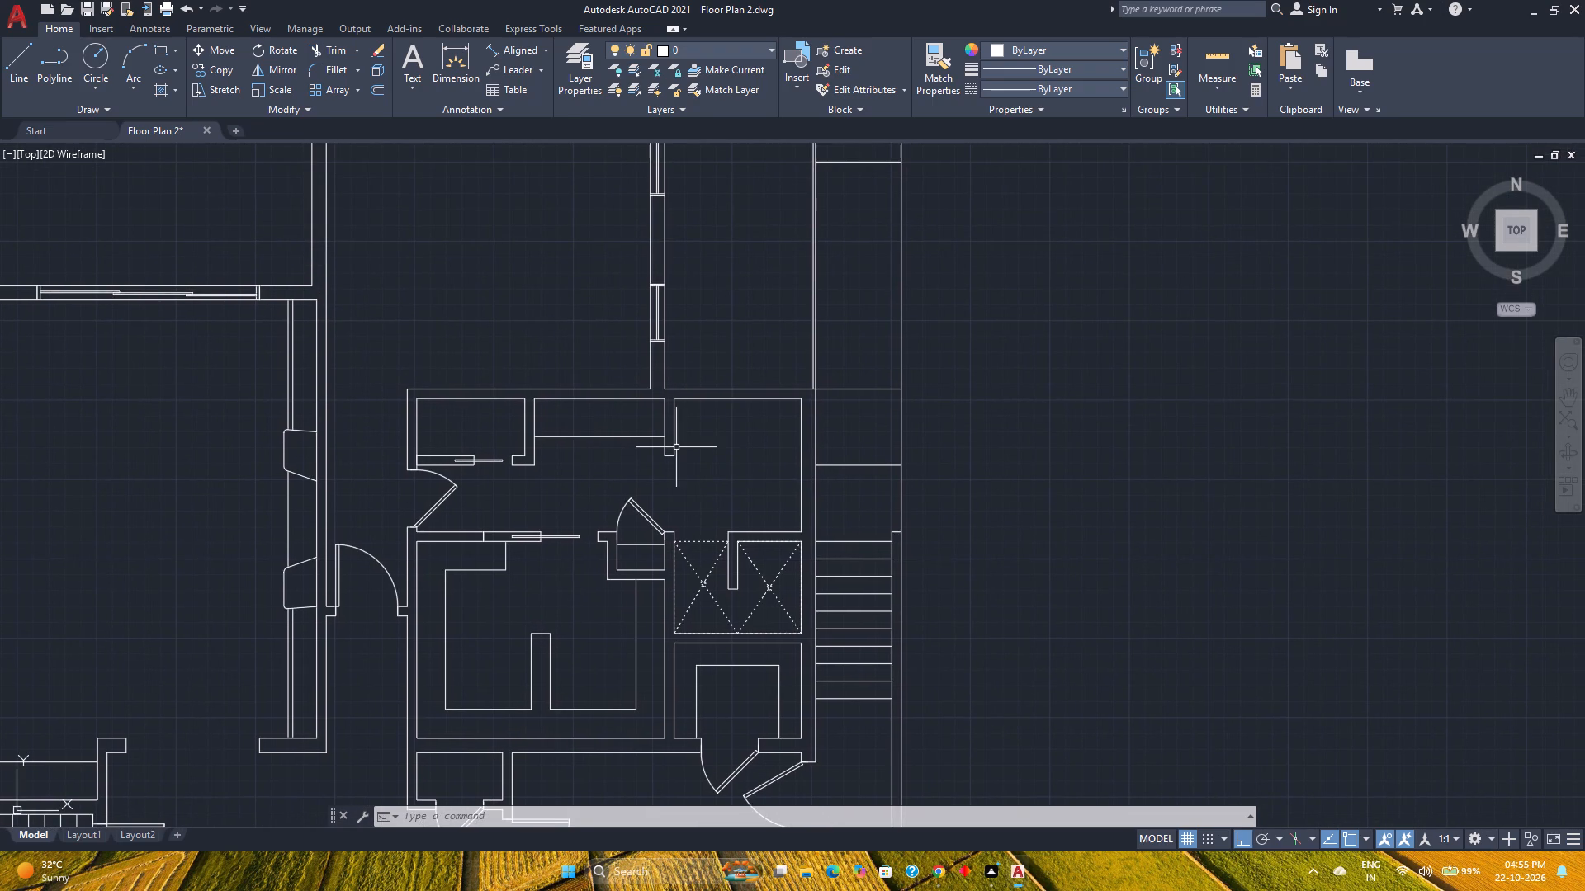
{"action": "scroll", "coordinate": [676, 447], "scroll_direction": "down", "scroll_amount": 1}
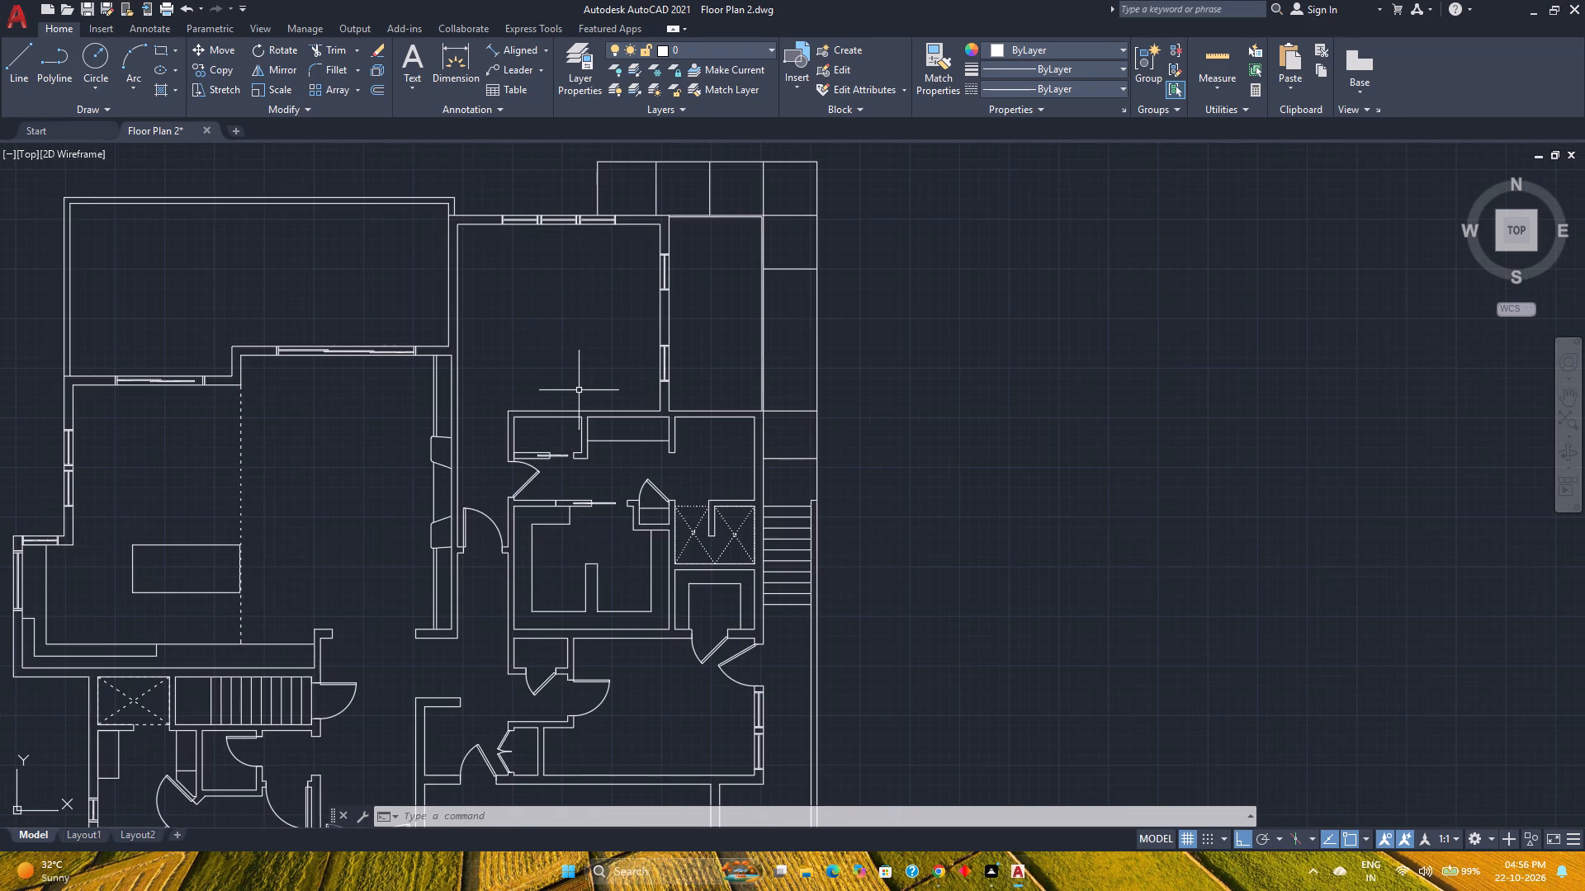
{"action": "scroll", "coordinate": [579, 390], "scroll_direction": "down", "scroll_amount": 1}
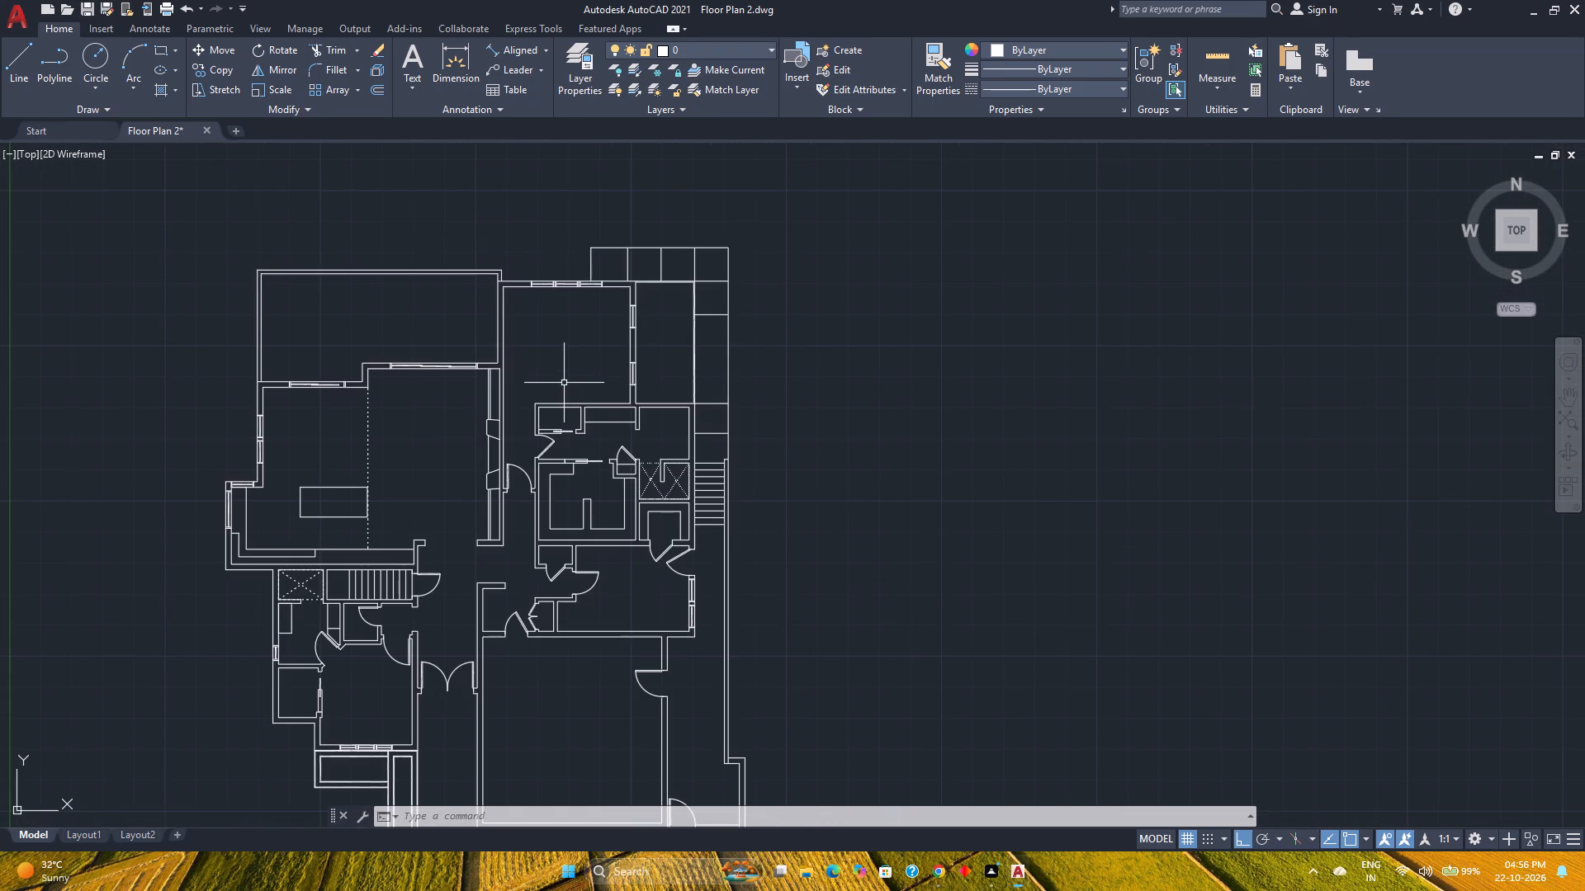
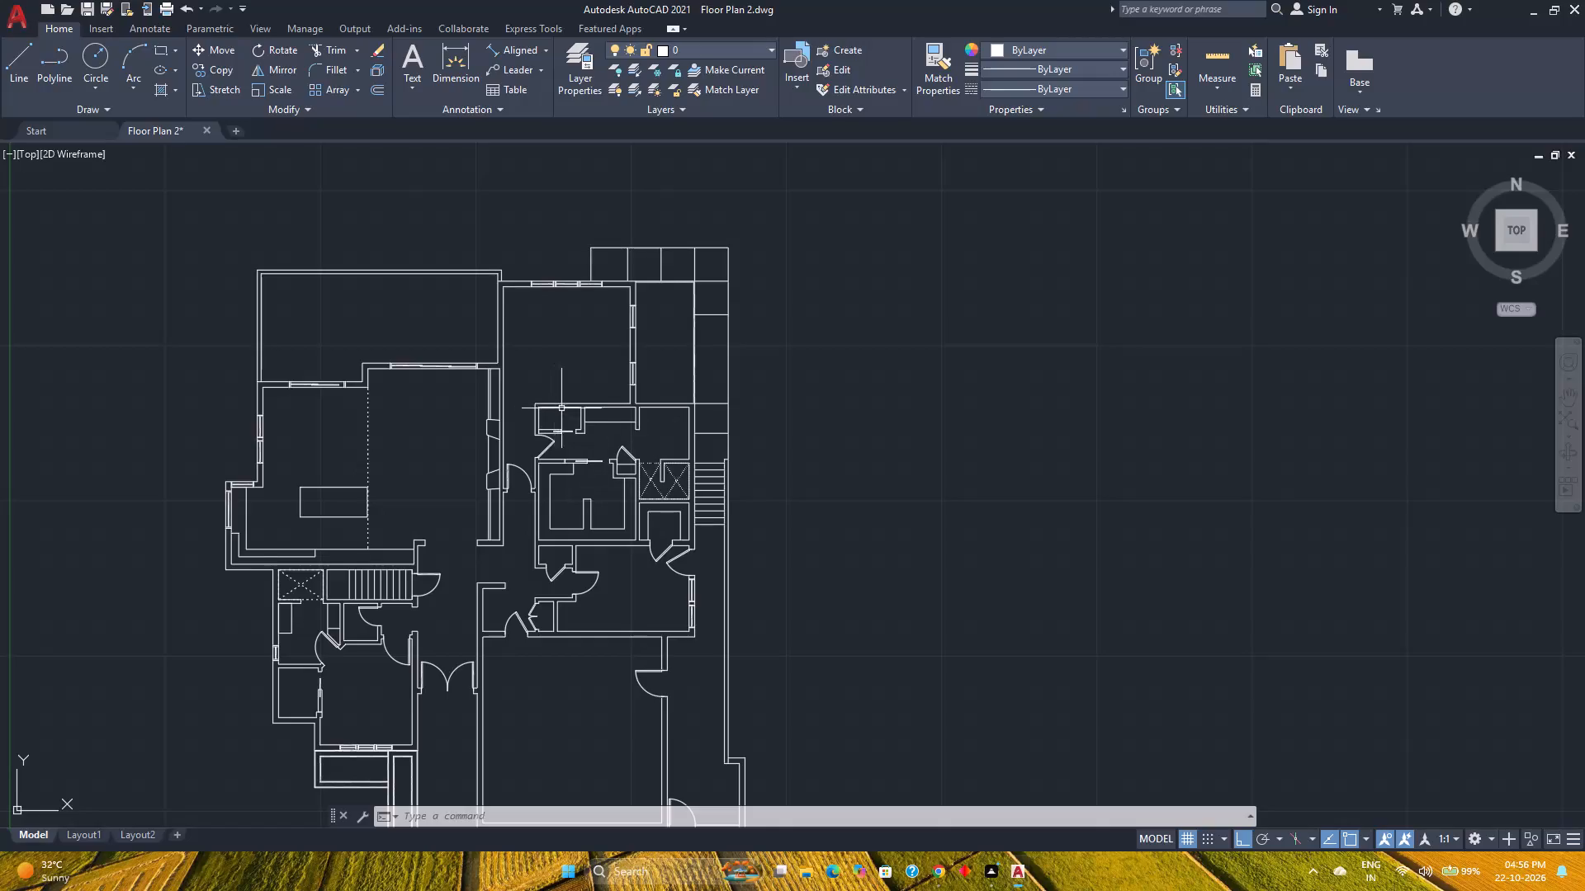
Examine the whole floor plan and the rooms around the entrance for remaining linework to add.
{"action": "scroll", "coordinate": [575, 414], "scroll_direction": "down", "scroll_amount": 1}
{"action": "middle_click_drag", "start_coordinate": [598, 506], "coordinate": [599, 474]}
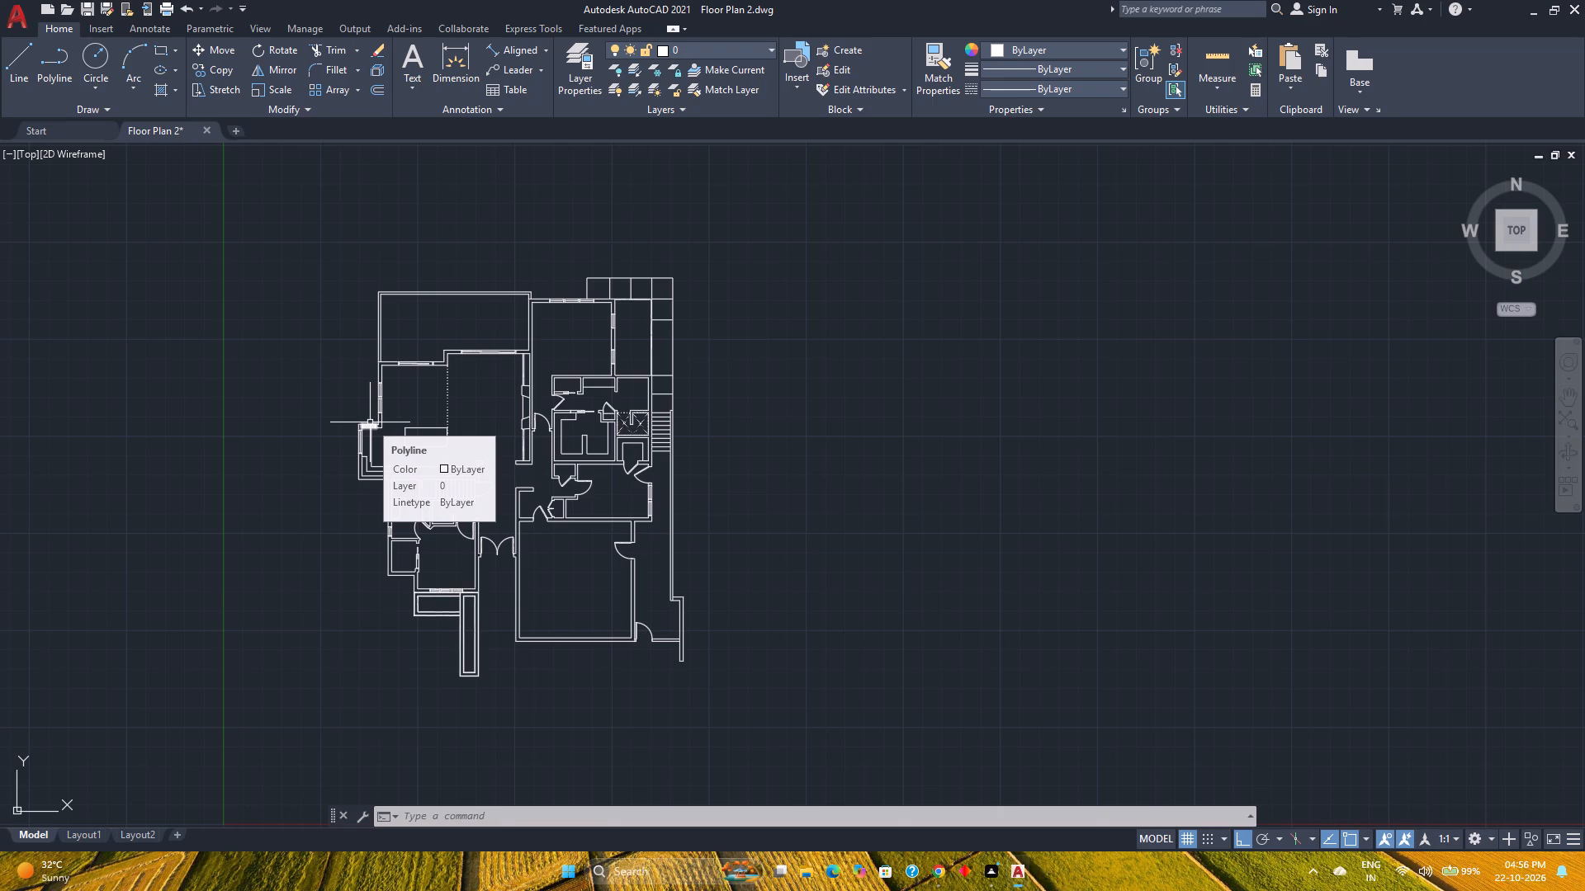
{"action": "scroll", "coordinate": [573, 612], "scroll_direction": "up", "scroll_amount": 2}
{"action": "middle_click_drag", "start_coordinate": [573, 612], "coordinate": [669, 695]}
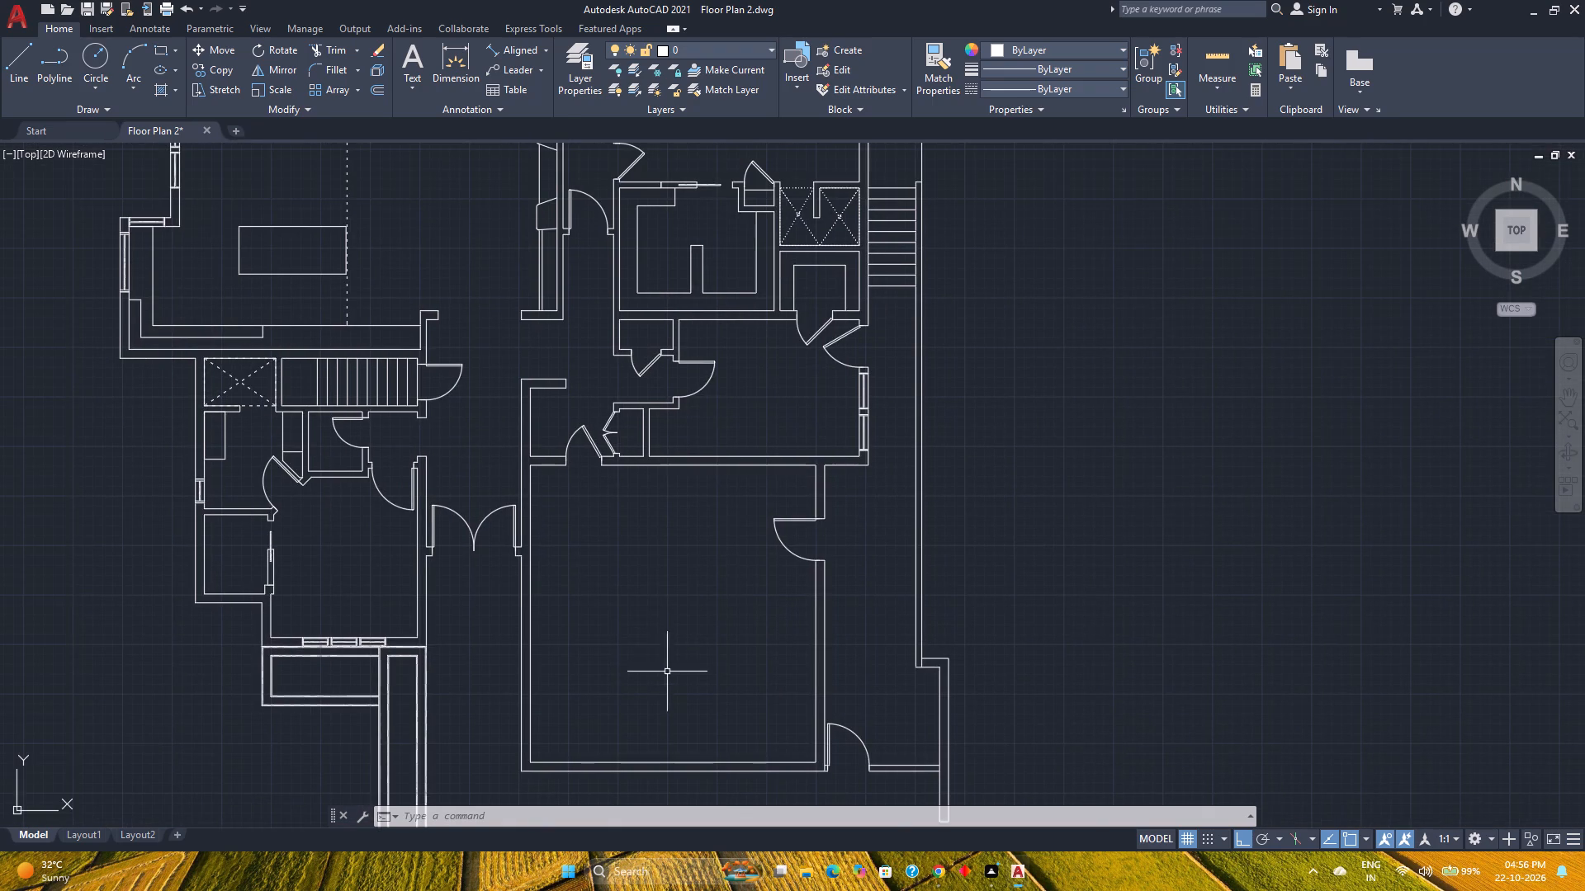
{"action": "scroll", "coordinate": [646, 628], "scroll_direction": "down", "scroll_amount": 2}
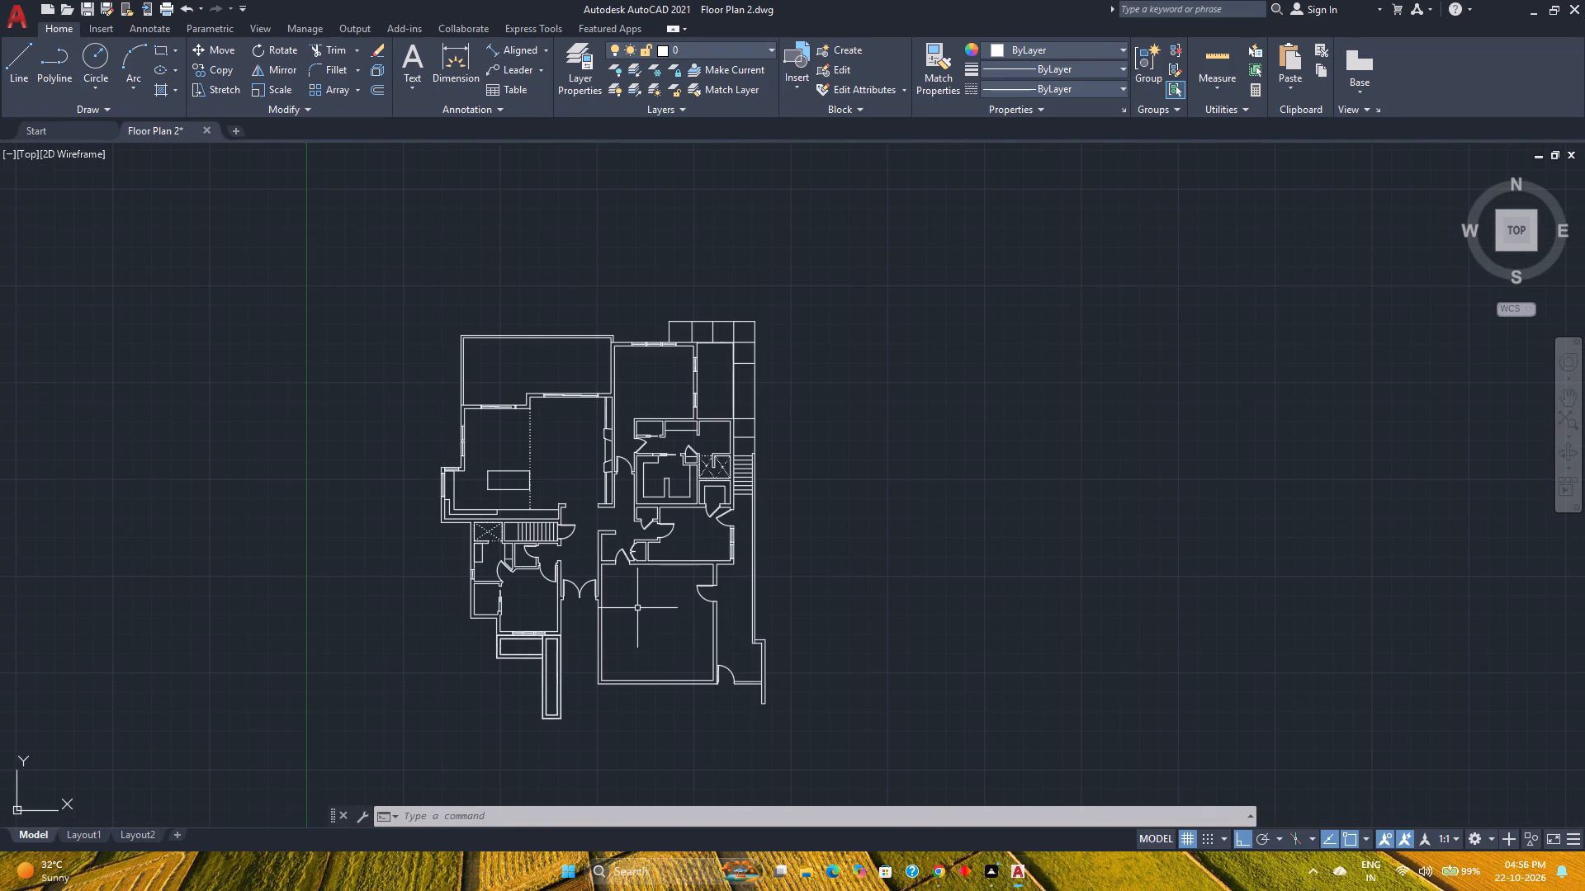
{"action": "scroll", "coordinate": [637, 608], "scroll_direction": "down", "scroll_amount": 1}
{"action": "scroll", "coordinate": [686, 630], "scroll_direction": "up", "scroll_amount": 1}
{"action": "middle_click_drag", "start_coordinate": [686, 630], "coordinate": [731, 565]}
{"action": "scroll", "coordinate": [681, 558], "scroll_direction": "up", "scroll_amount": 1}
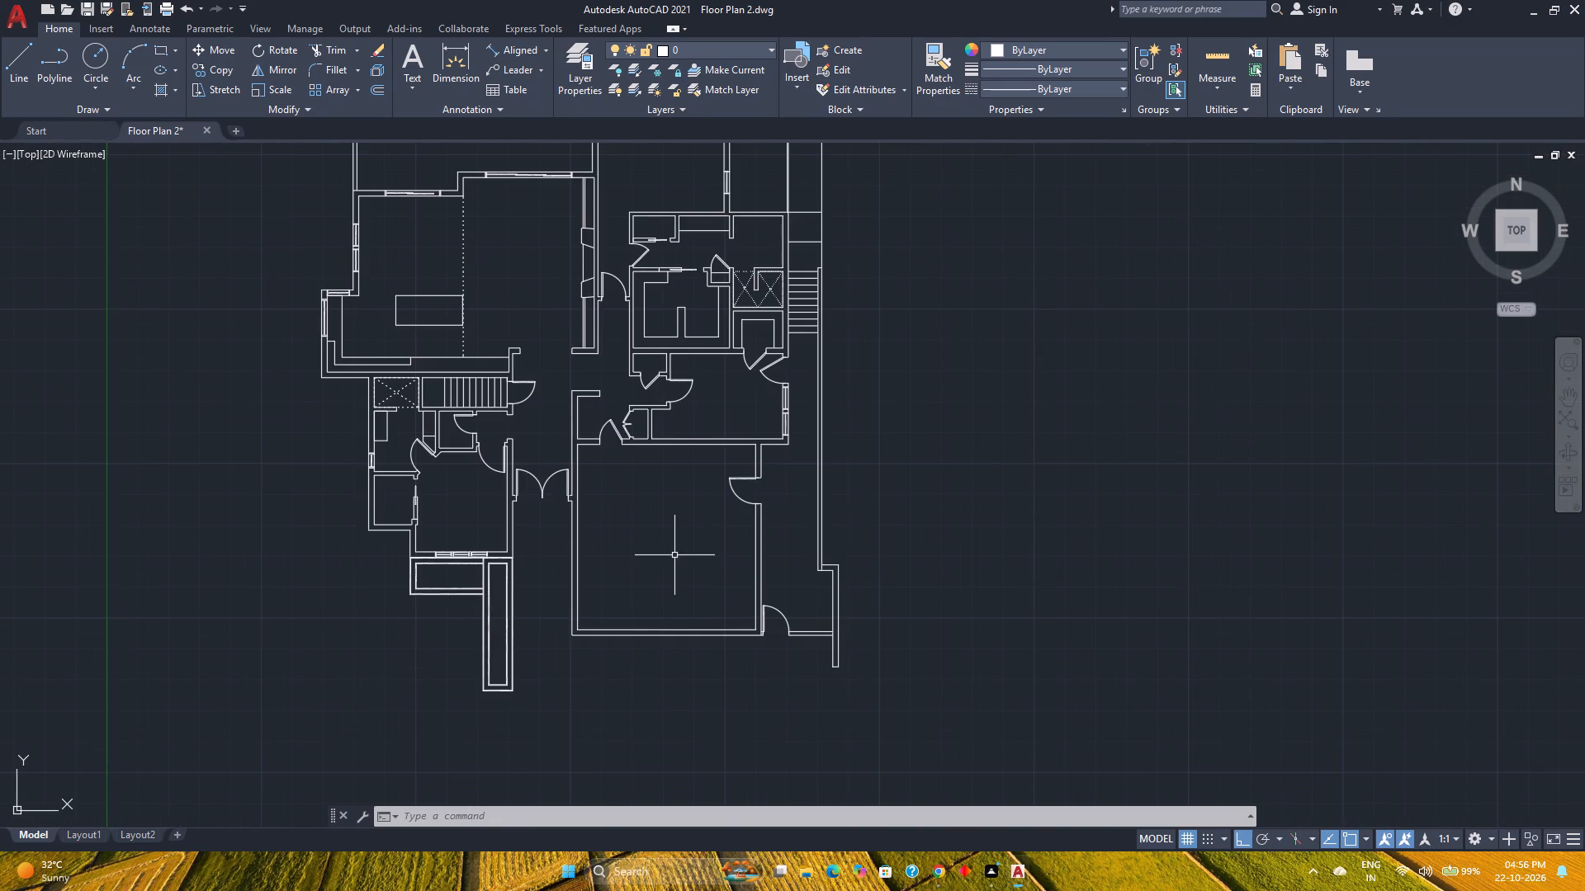
{"action": "scroll", "coordinate": [672, 555], "scroll_direction": "down", "scroll_amount": 1}
{"action": "scroll", "coordinate": [659, 583], "scroll_direction": "up", "scroll_amount": 1}
{"action": "middle_click_drag", "start_coordinate": [659, 583], "coordinate": [660, 587]}
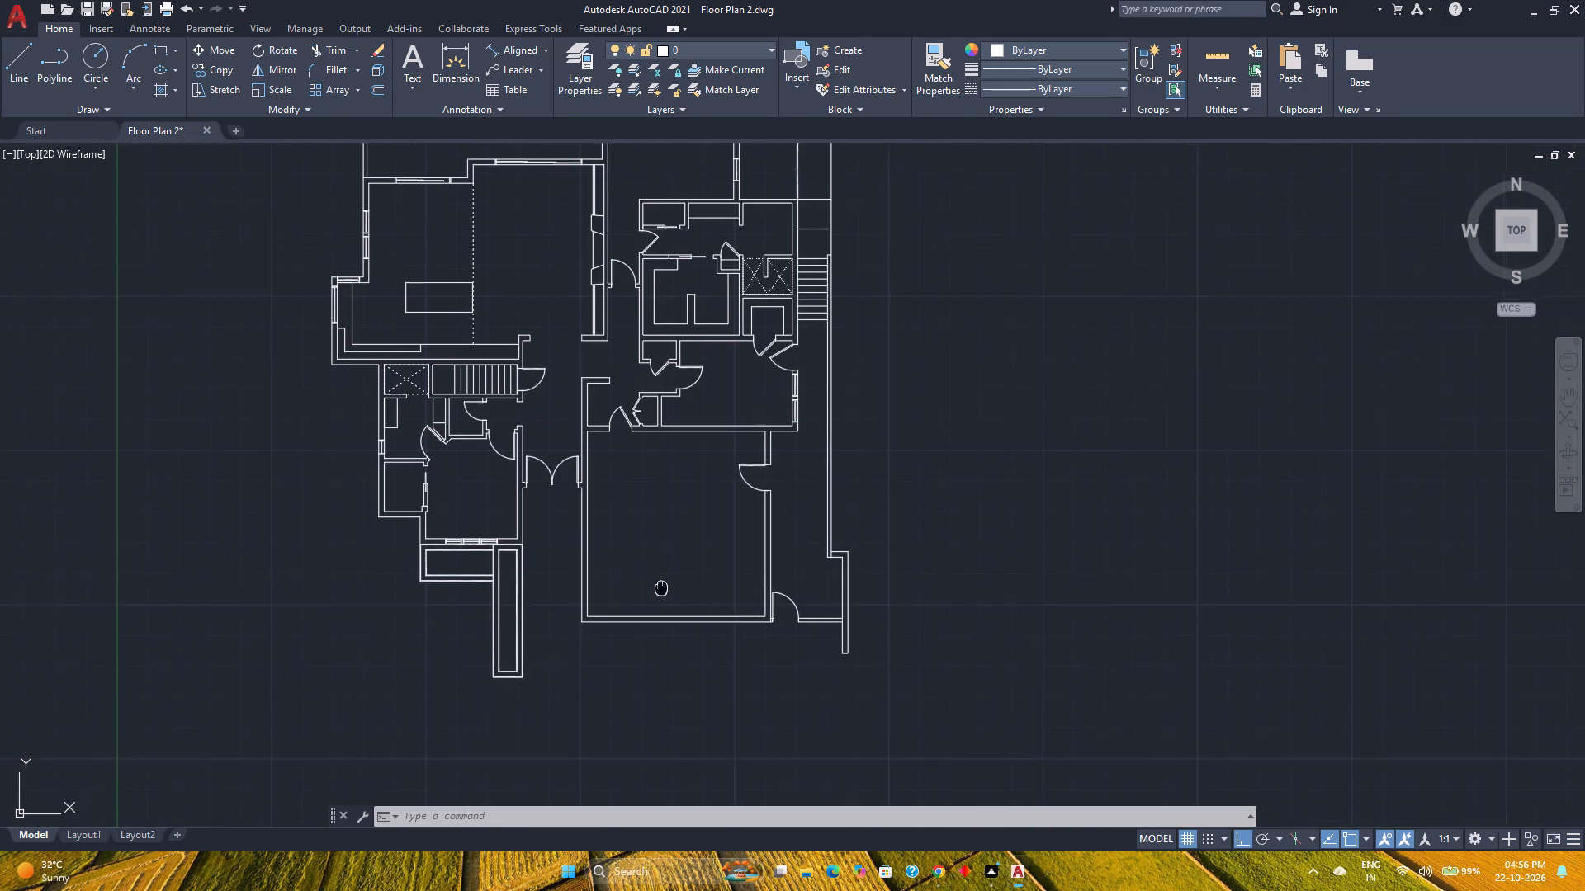
{"action": "middle_click_drag", "start_coordinate": [660, 587], "coordinate": [627, 613]}
{"action": "scroll", "coordinate": [627, 613], "scroll_direction": "up", "scroll_amount": 1}
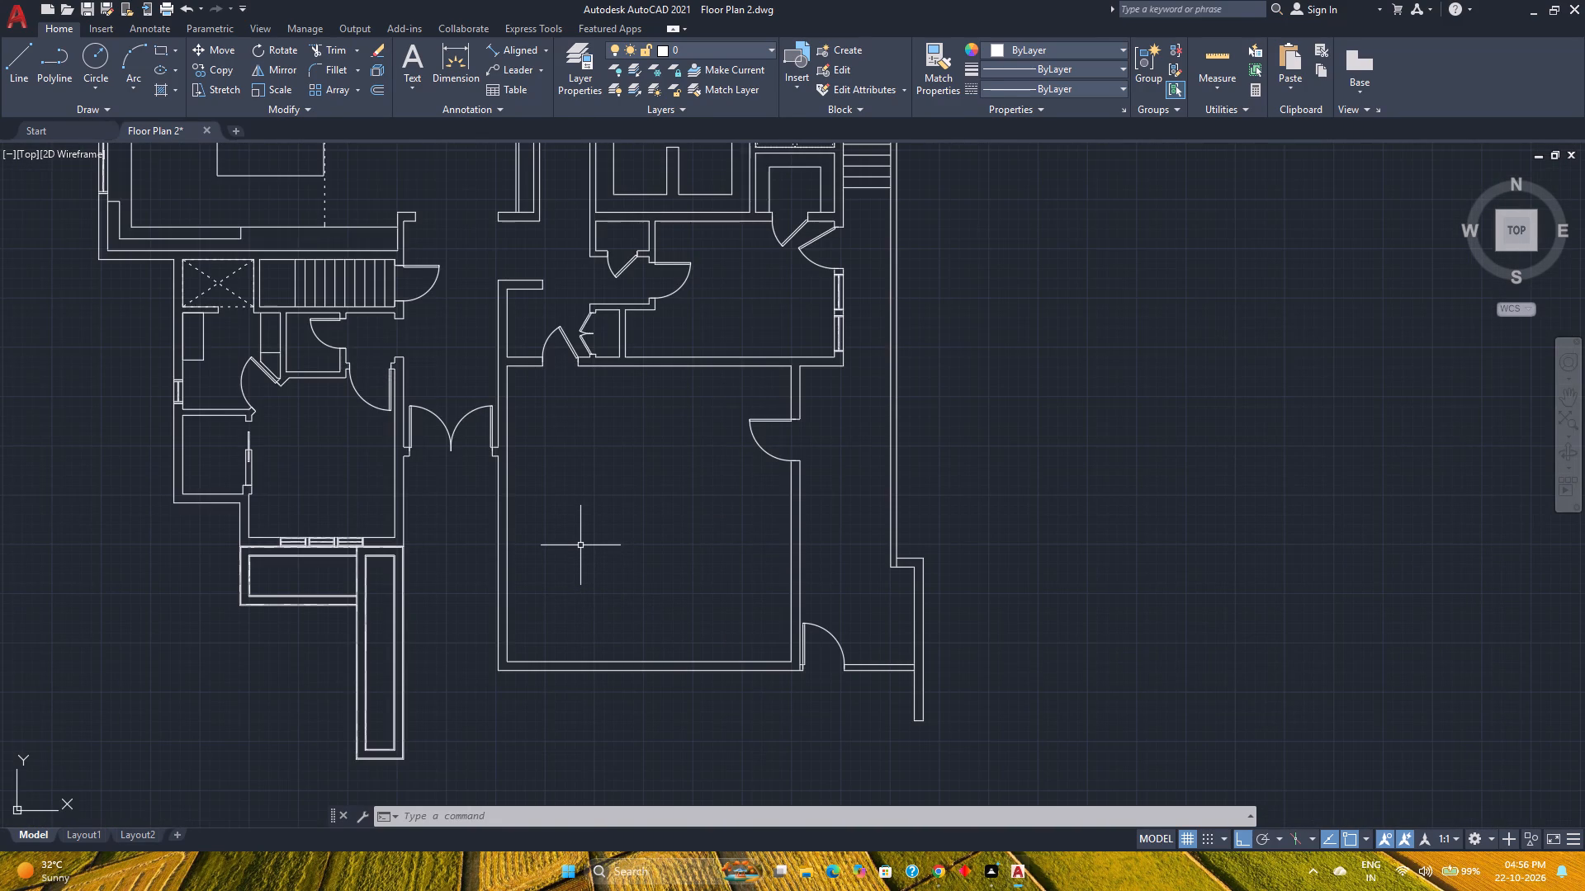
Draw a horizontal line across the entry hallway above the double doors and extend it to the opposite wall, about 8' long.
{"action": "scroll", "coordinate": [442, 399], "scroll_direction": "up", "scroll_amount": 1}
{"action": "middle_click_drag", "start_coordinate": [442, 399], "coordinate": [465, 479]}
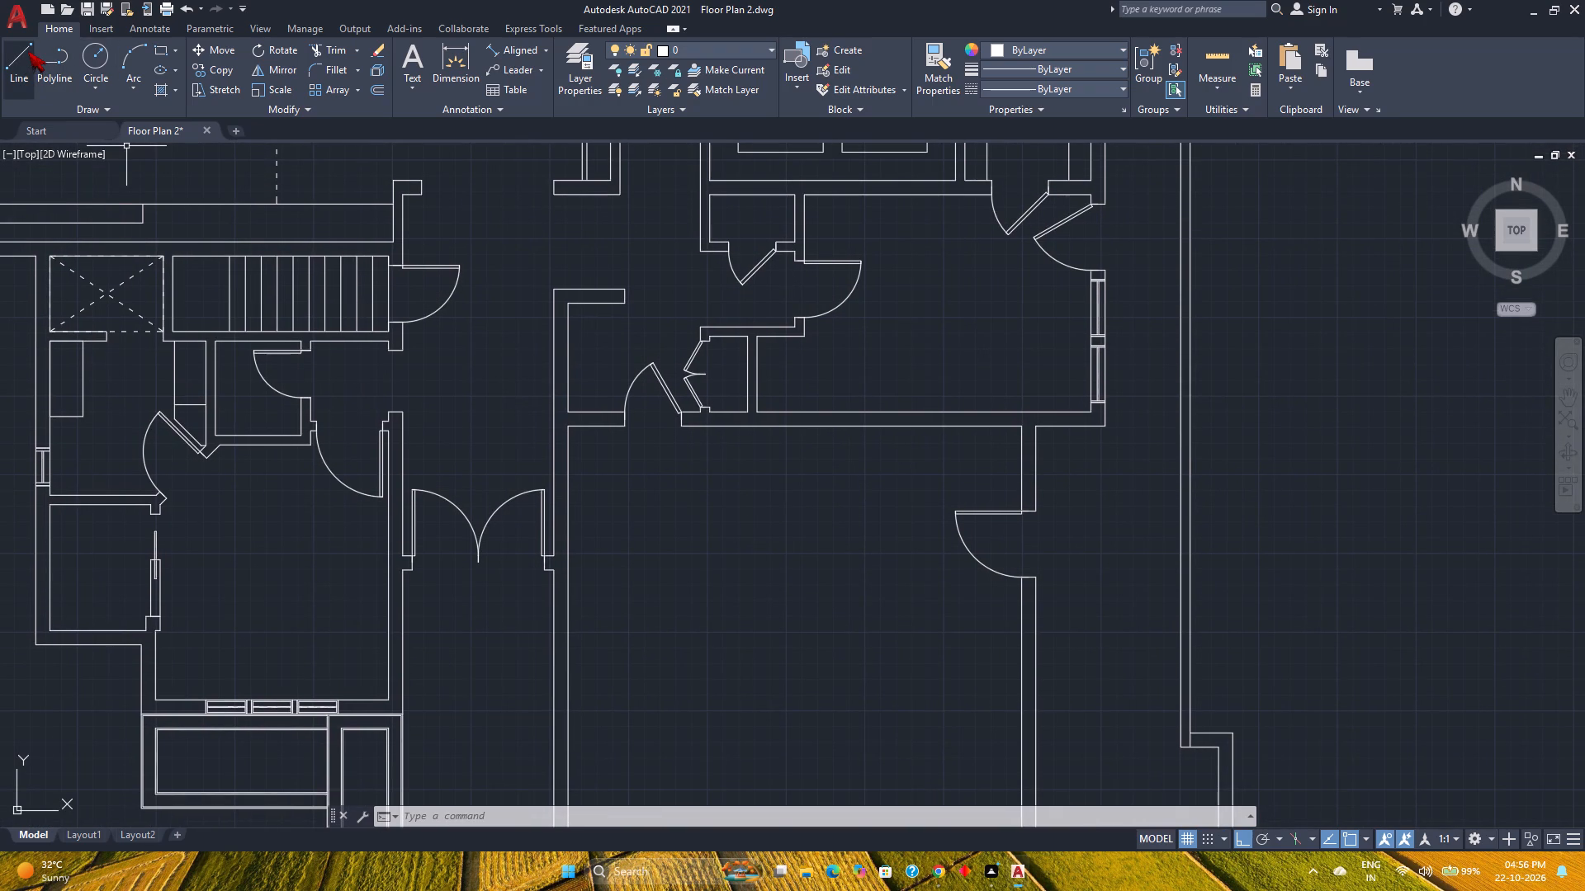
{"action": "left_click", "coordinate": [28, 51]}
{"action": "scroll", "coordinate": [400, 425], "scroll_direction": "up", "scroll_amount": 3}
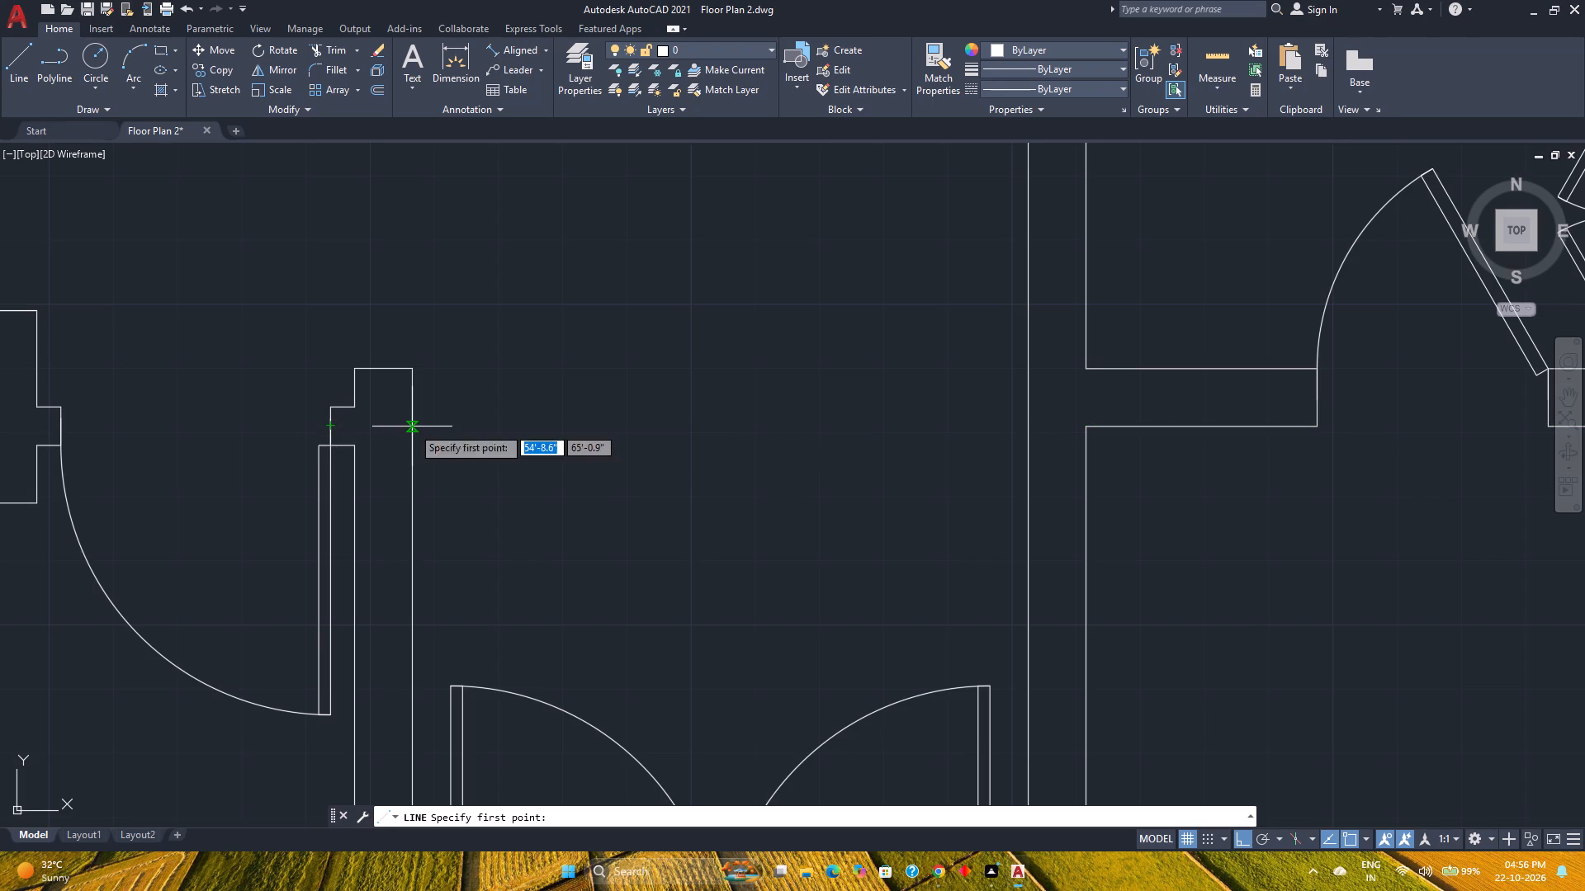
{"action": "left_click", "coordinate": [425, 425]}
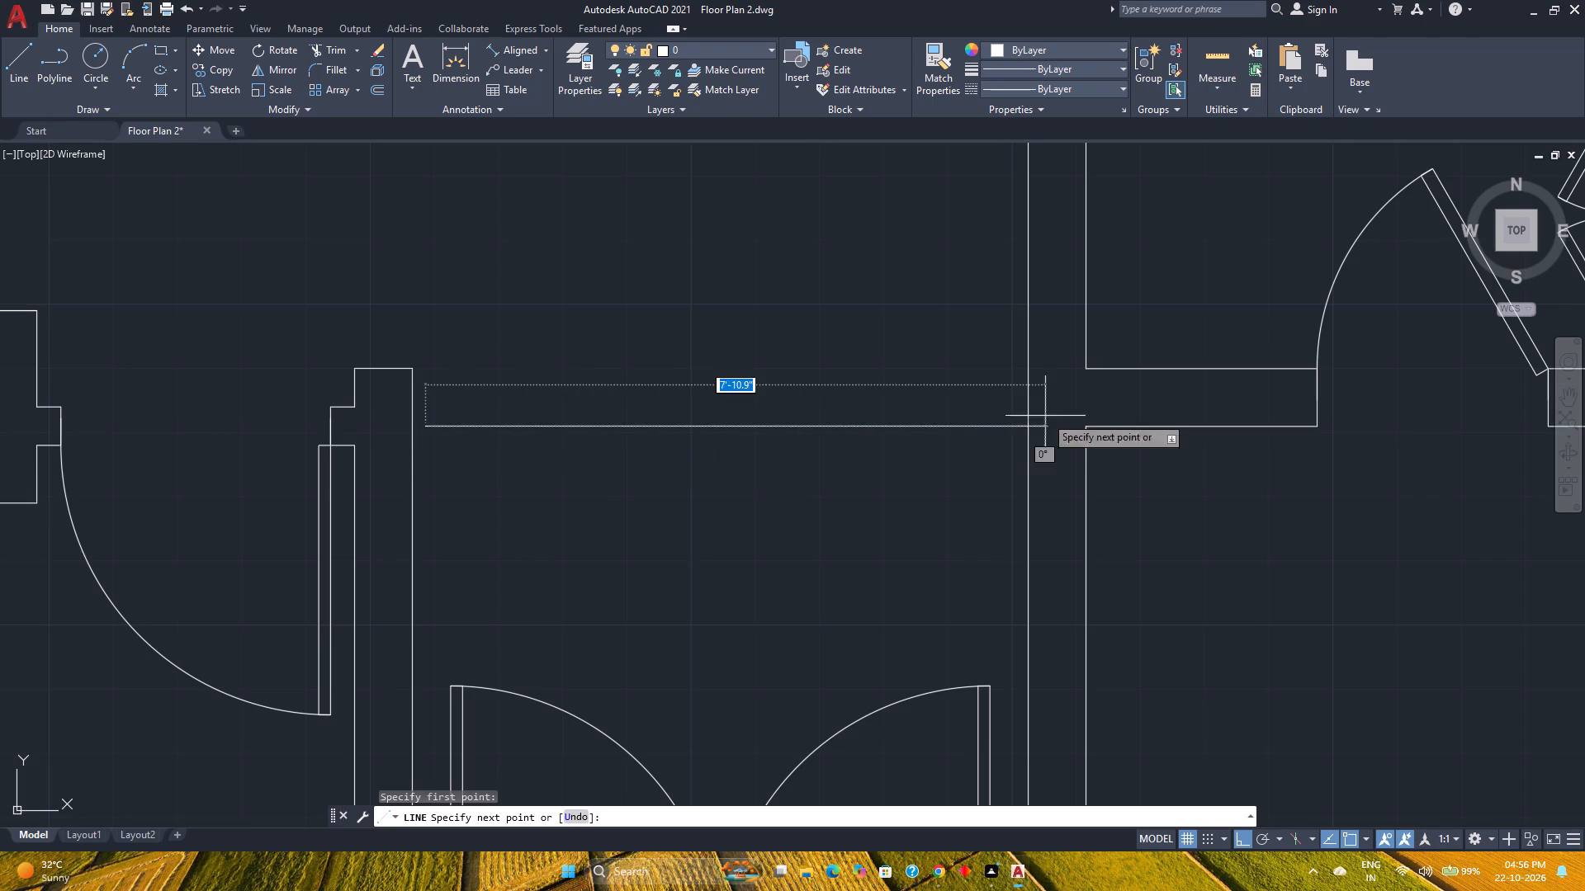
{"action": "left_click", "coordinate": [1030, 423]}
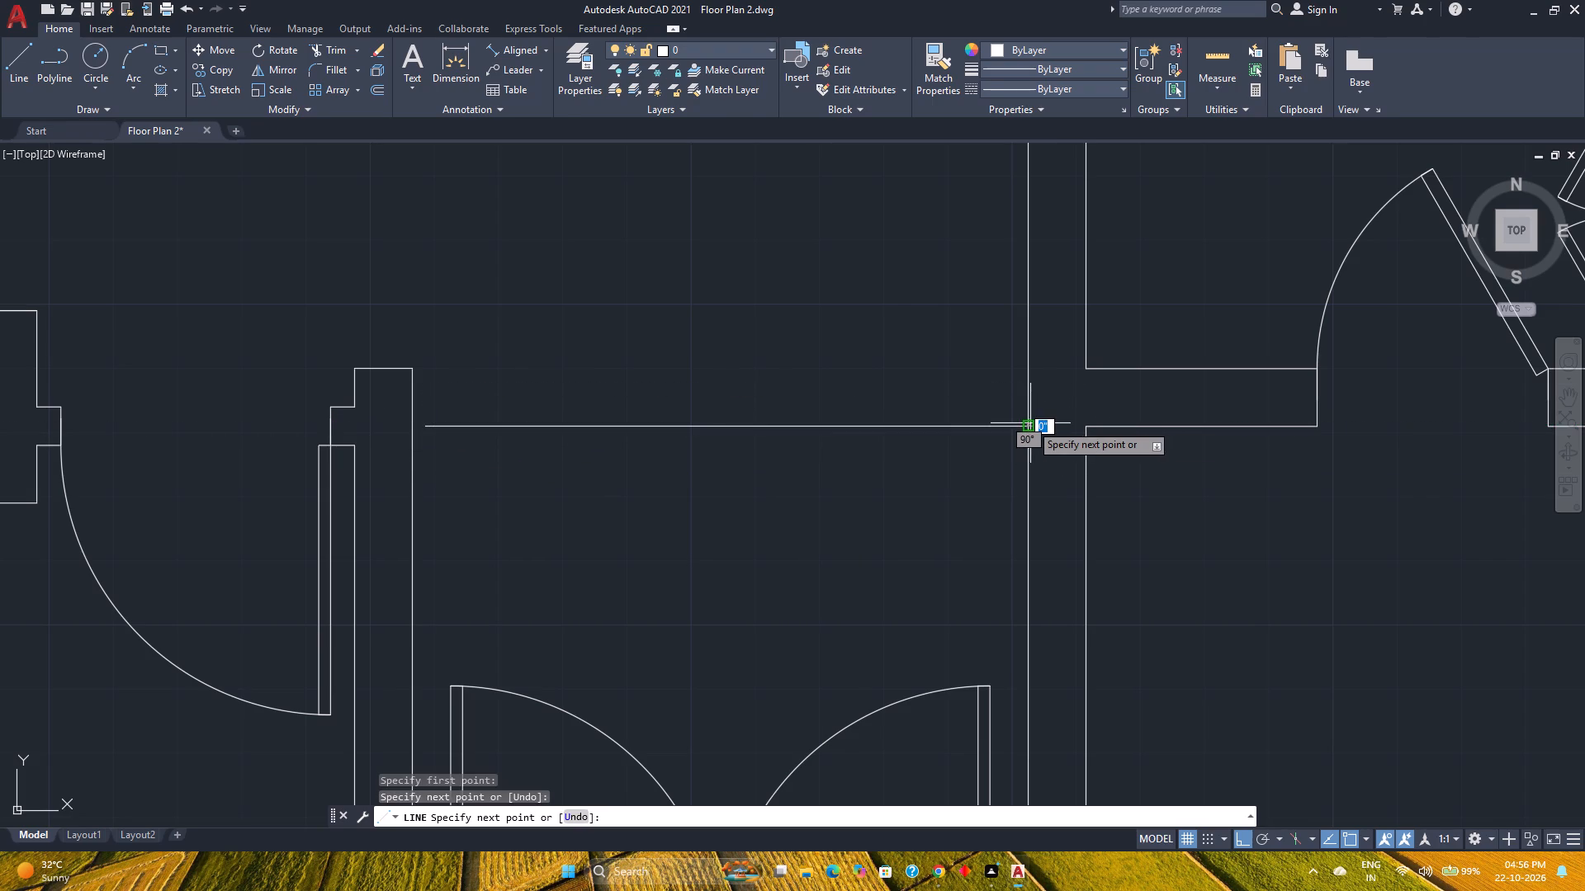
{"action": "key", "text": "Escape"}
{"action": "type", "text": "ex"}
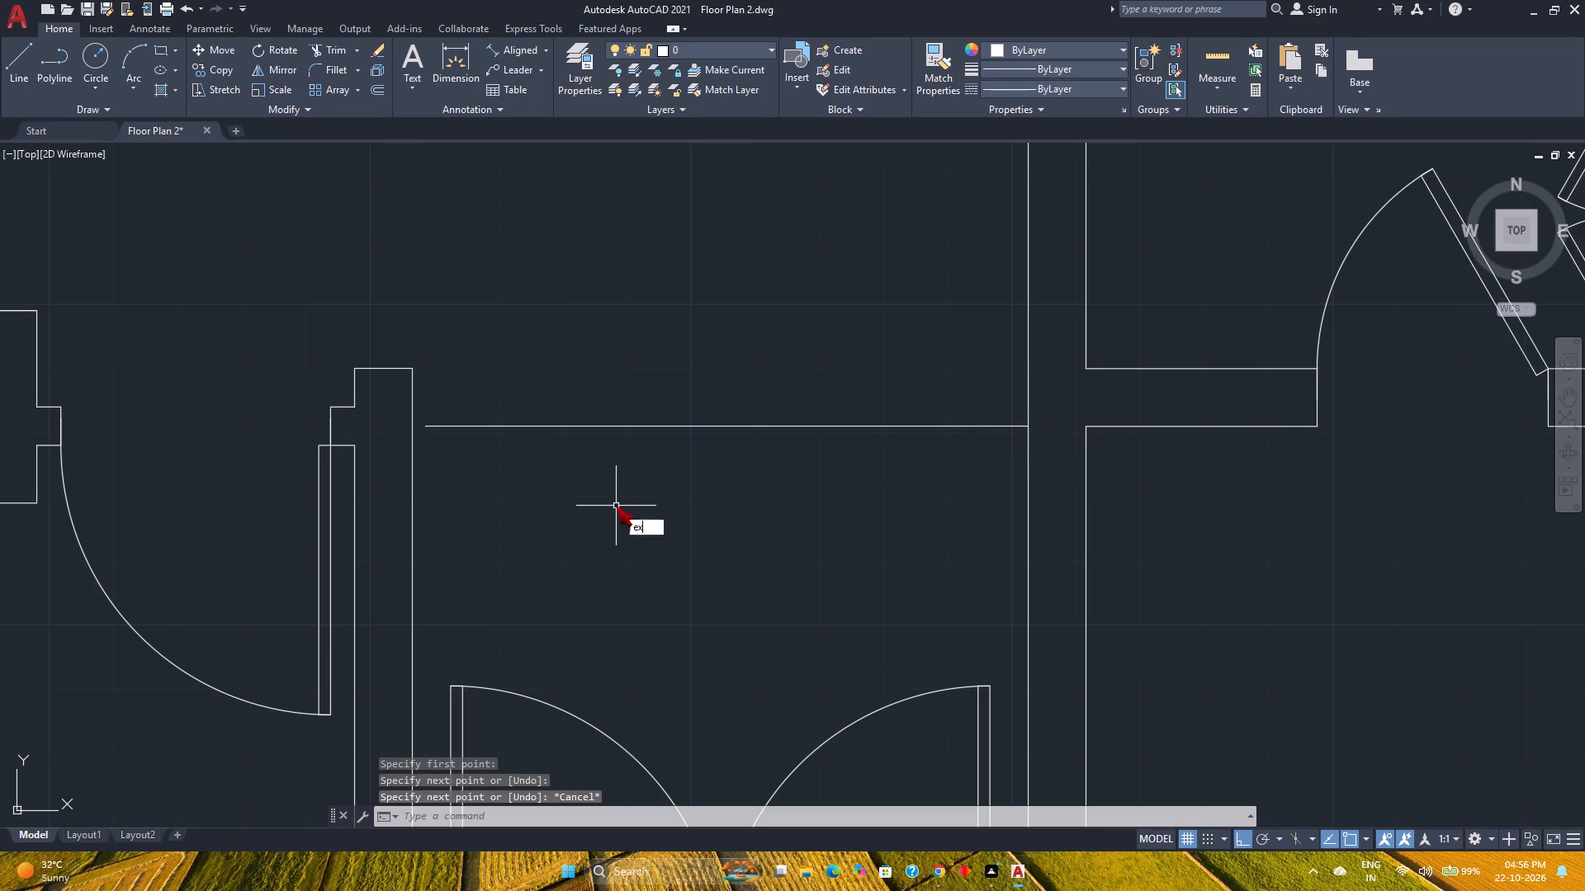
{"action": "key", "text": "Return"}
{"action": "left_click_drag", "start_coordinate": [539, 507], "coordinate": [532, 494]}
{"action": "left_click", "coordinate": [423, 377]}
{"action": "key", "text": "Escape"}
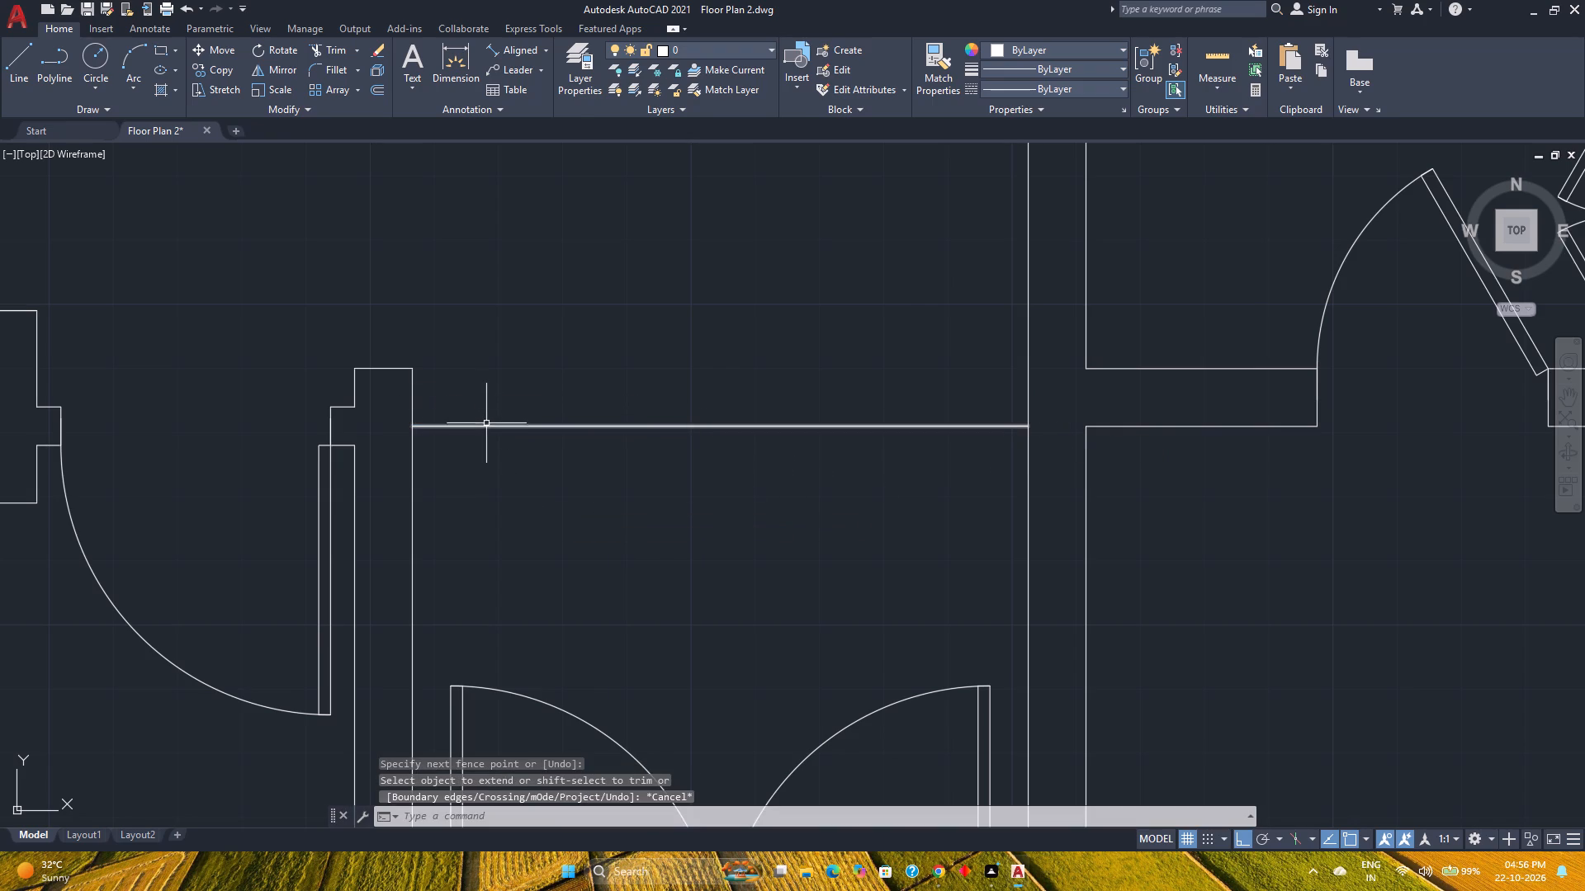
Change the hallway line's linetype to ACAD_ISO03W100 and its lineweight to 0.30 mm.
{"action": "left_click", "coordinate": [491, 427]}
{"action": "left_click", "coordinate": [1095, 95]}
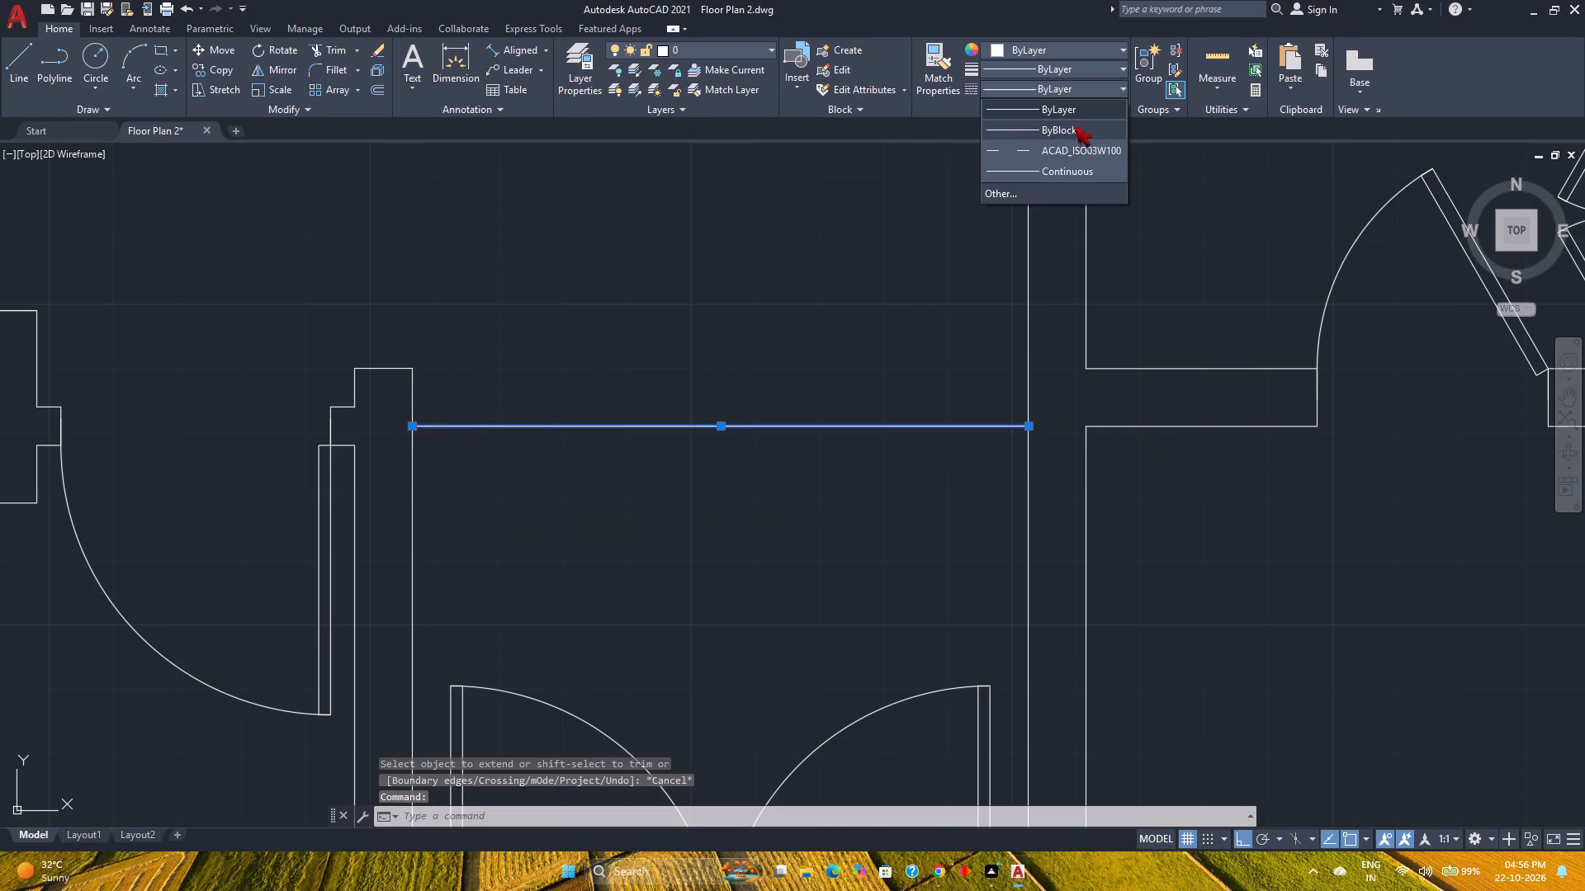
{"action": "left_click", "coordinate": [1057, 145]}
{"action": "left_click", "coordinate": [1072, 66]}
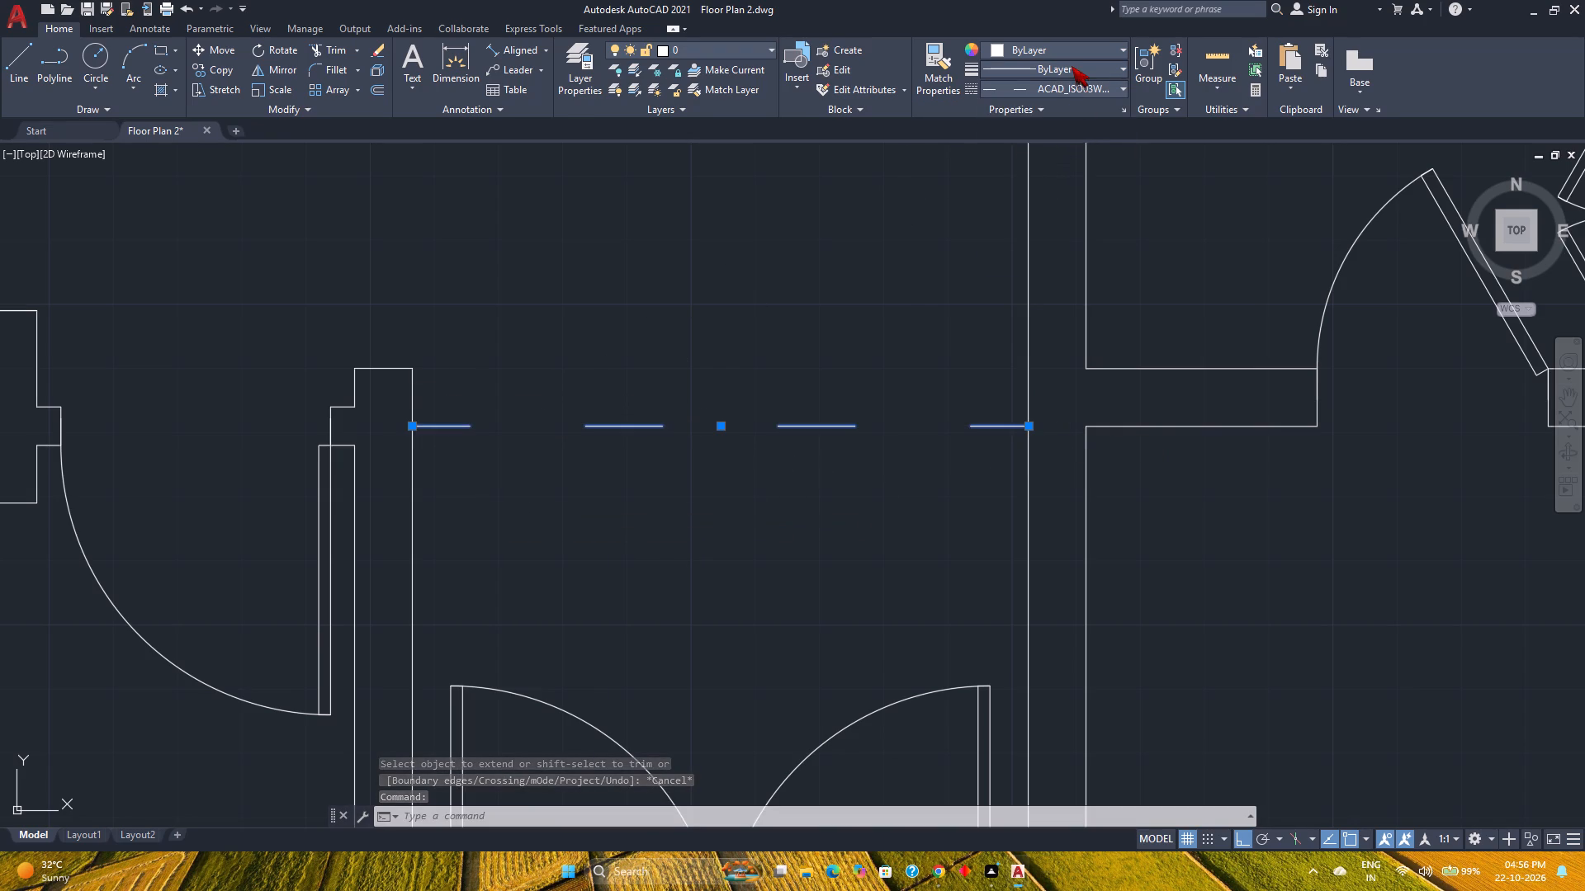
{"action": "left_click", "coordinate": [1041, 310]}
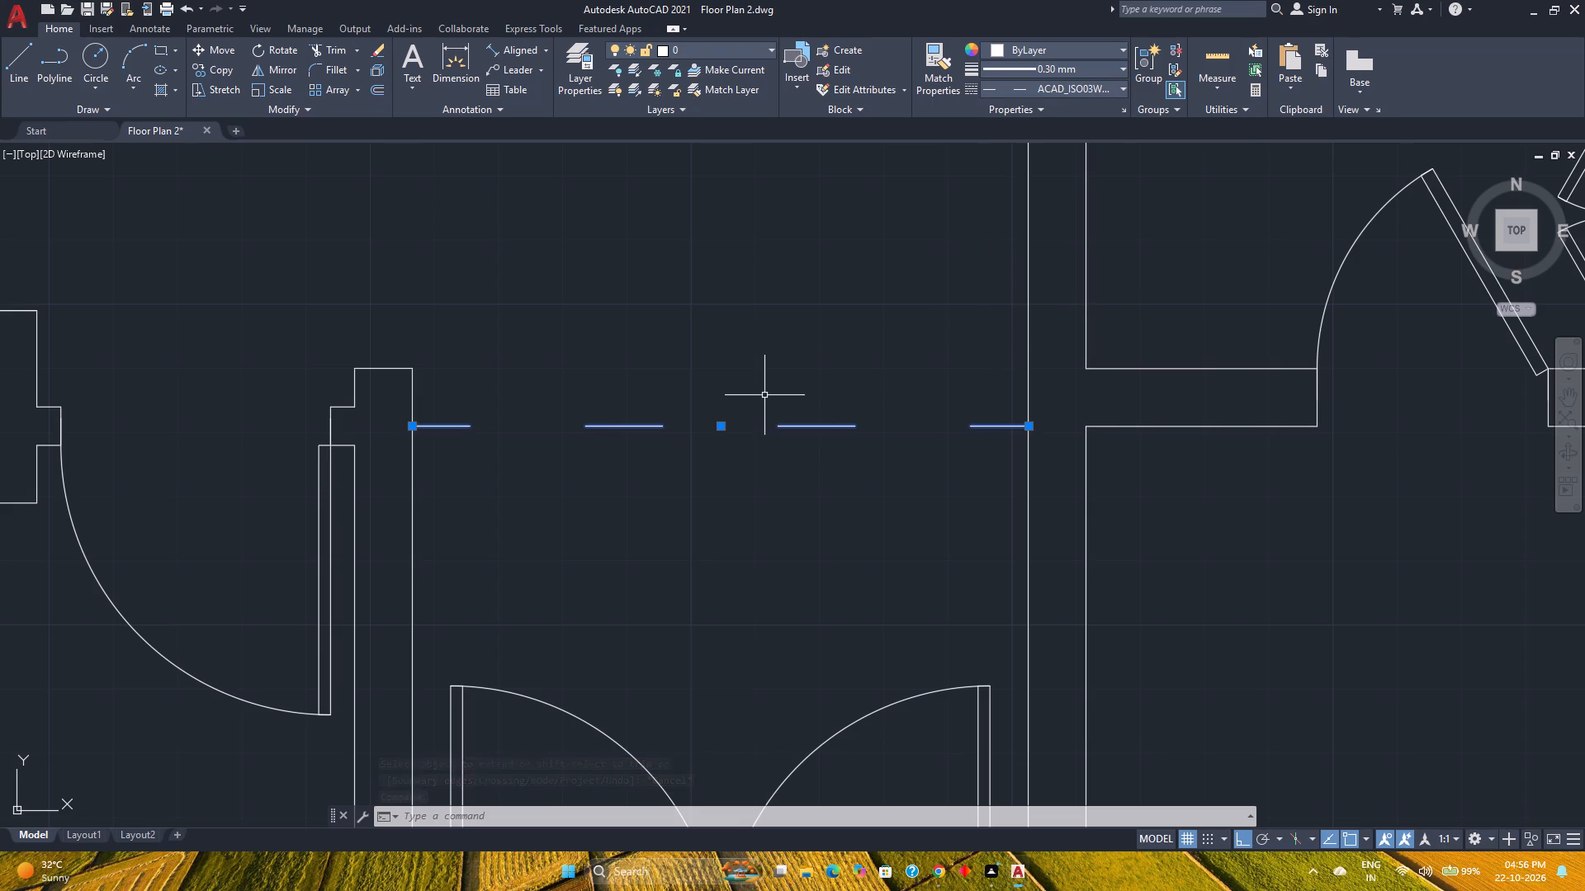
Set the hallway line's linetype scale to 0.25.
{"action": "key", "text": "ctrl+1"}
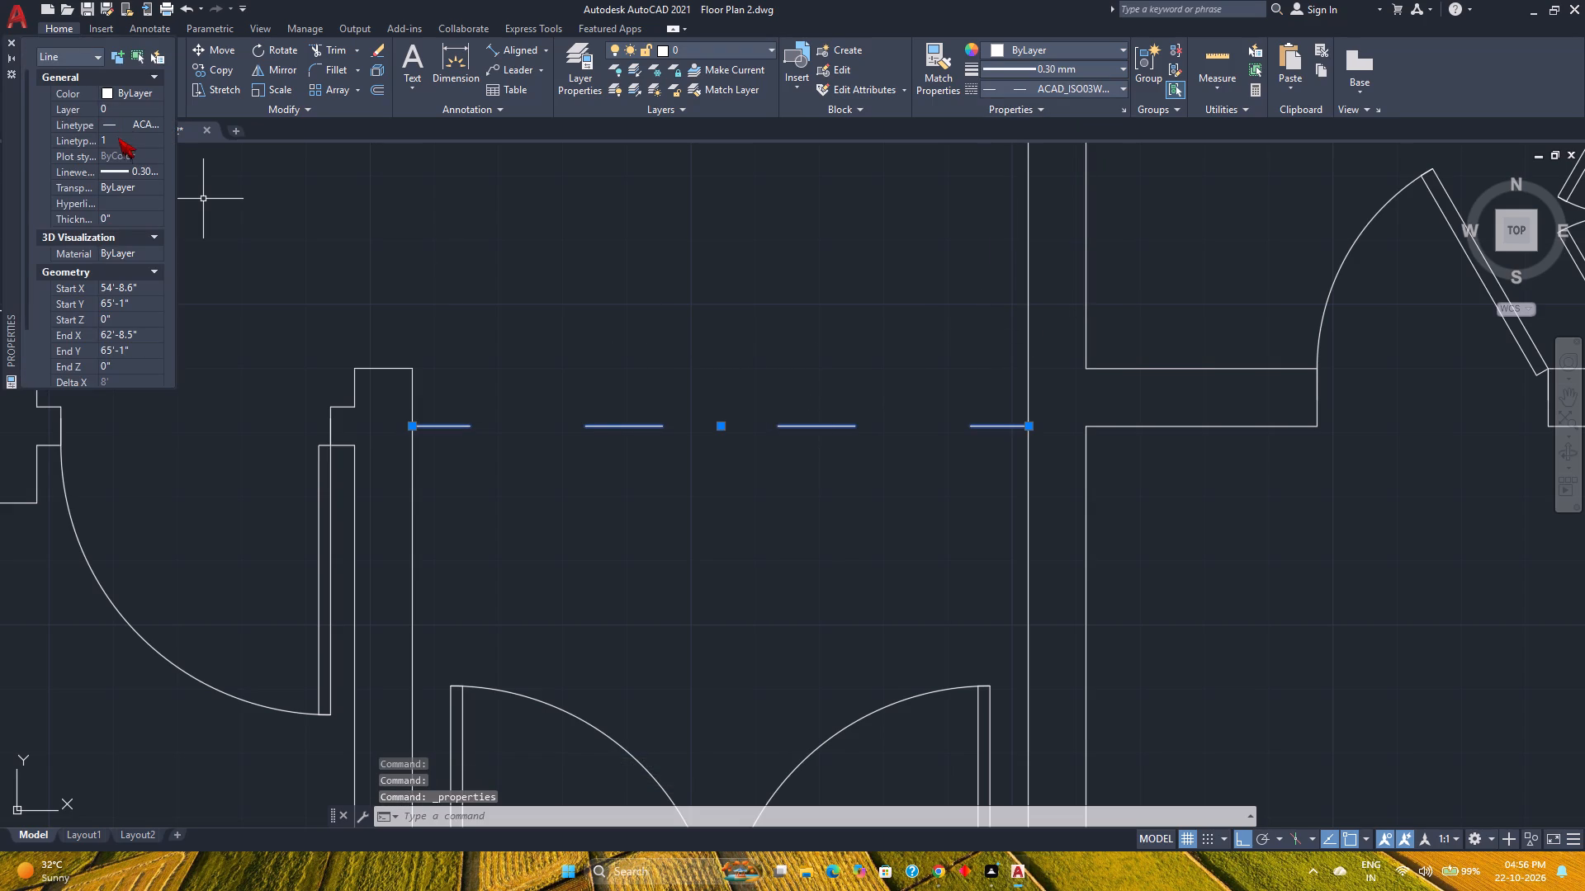
{"action": "left_click", "coordinate": [118, 138]}
{"action": "type", "text": "0.25"}
{"action": "key", "text": "Return"}
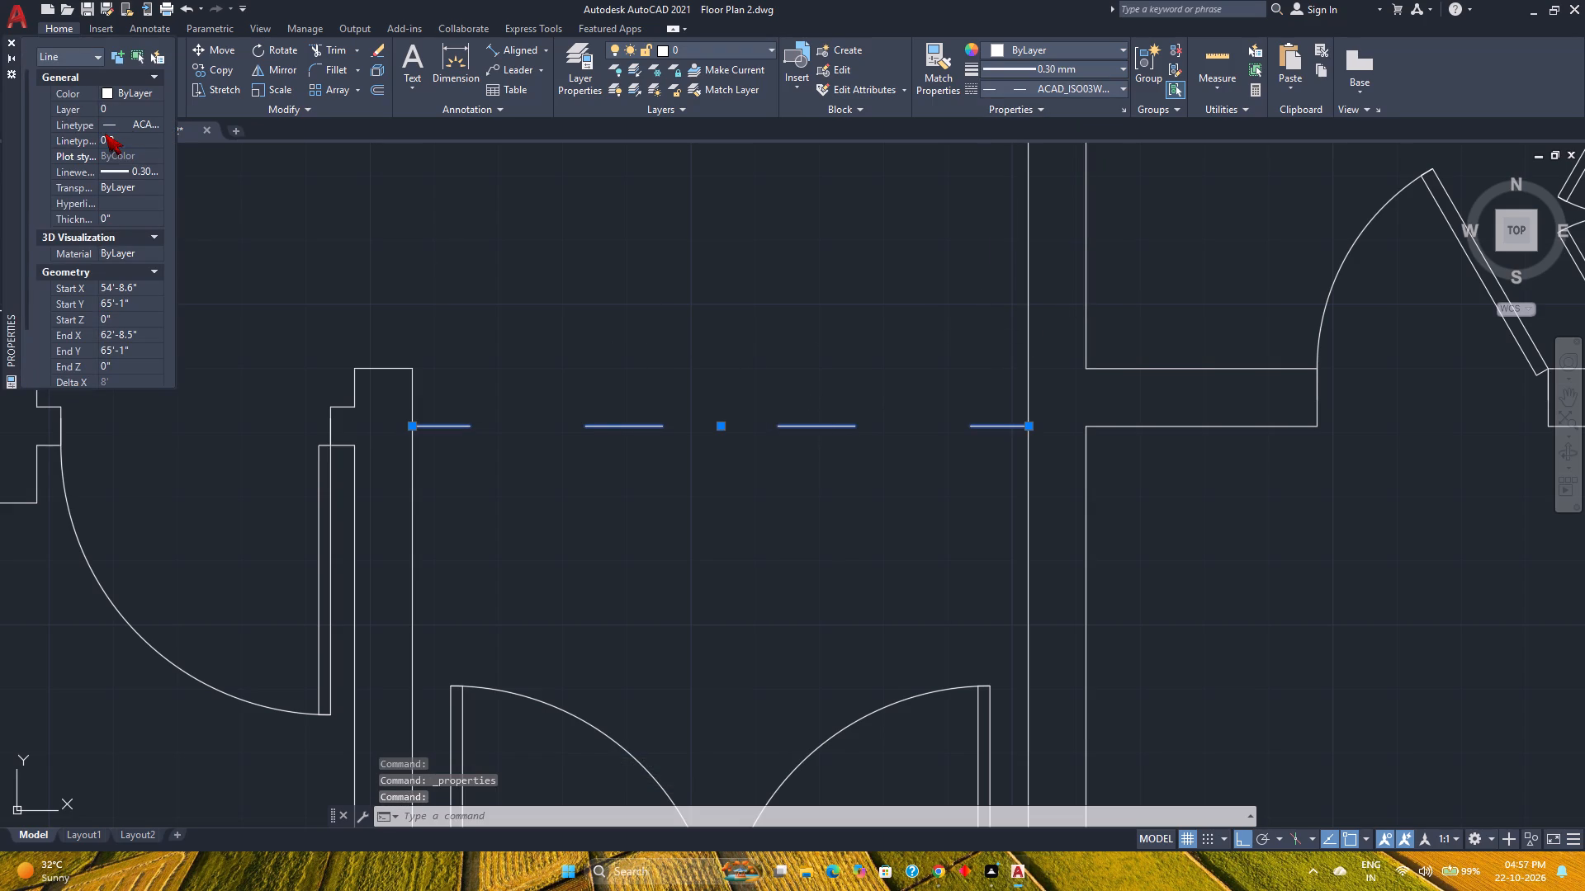
{"action": "left_click", "coordinate": [7, 43]}
{"action": "scroll", "coordinate": [509, 294], "scroll_direction": "down", "scroll_amount": 3}
{"action": "middle_click_drag", "start_coordinate": [509, 293], "coordinate": [305, 469]}
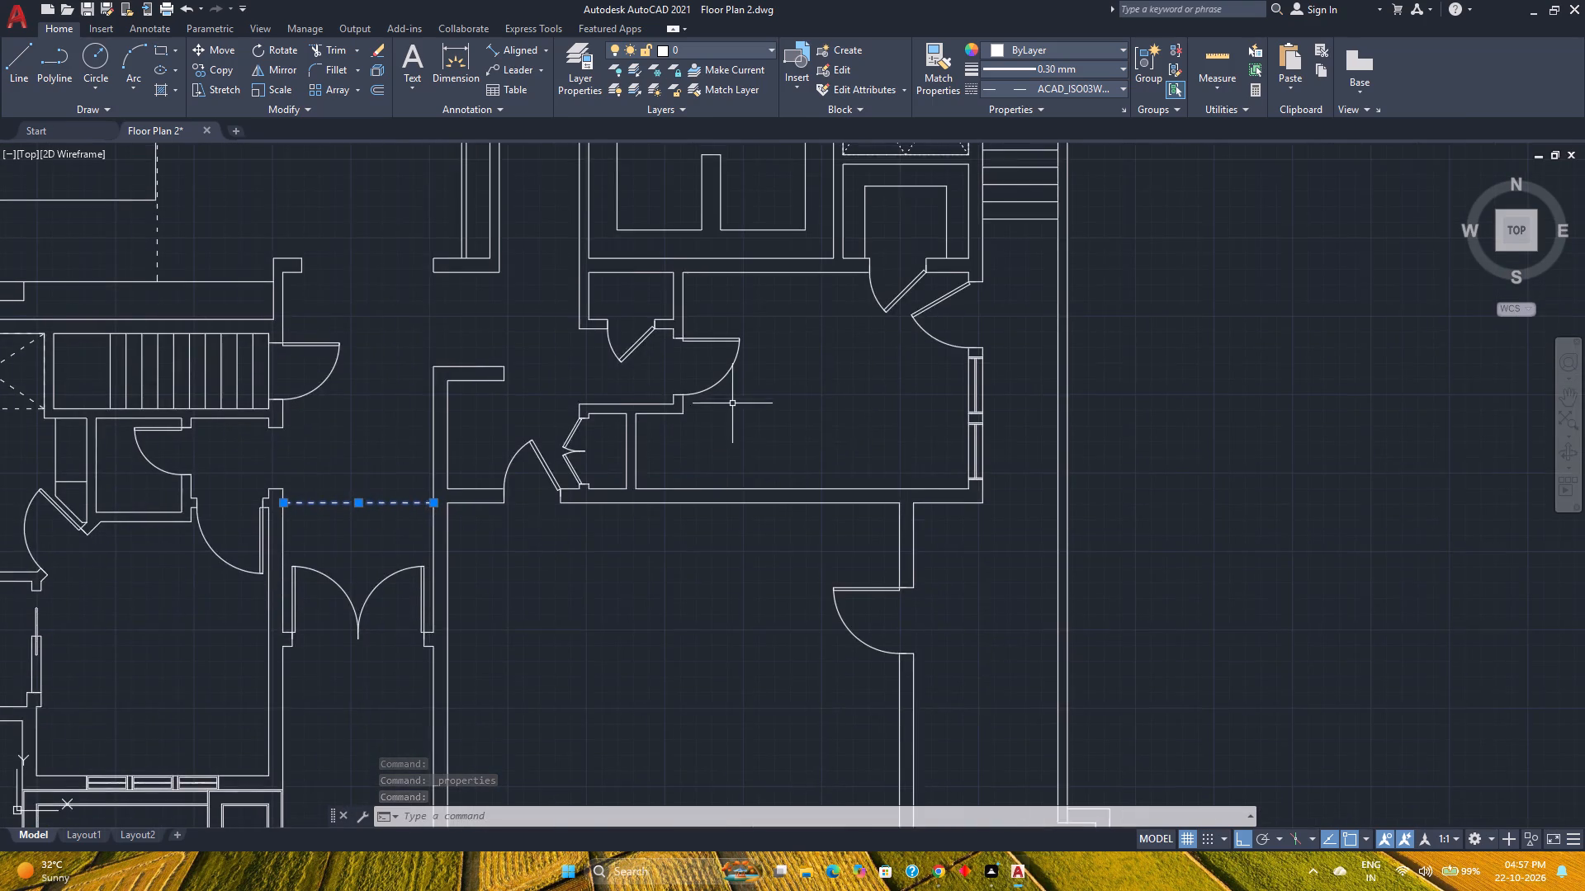
{"action": "scroll", "coordinate": [733, 397], "scroll_direction": "down", "scroll_amount": 1}
{"action": "middle_click_drag", "start_coordinate": [733, 397], "coordinate": [717, 532]}
{"action": "key", "text": "Escape"}
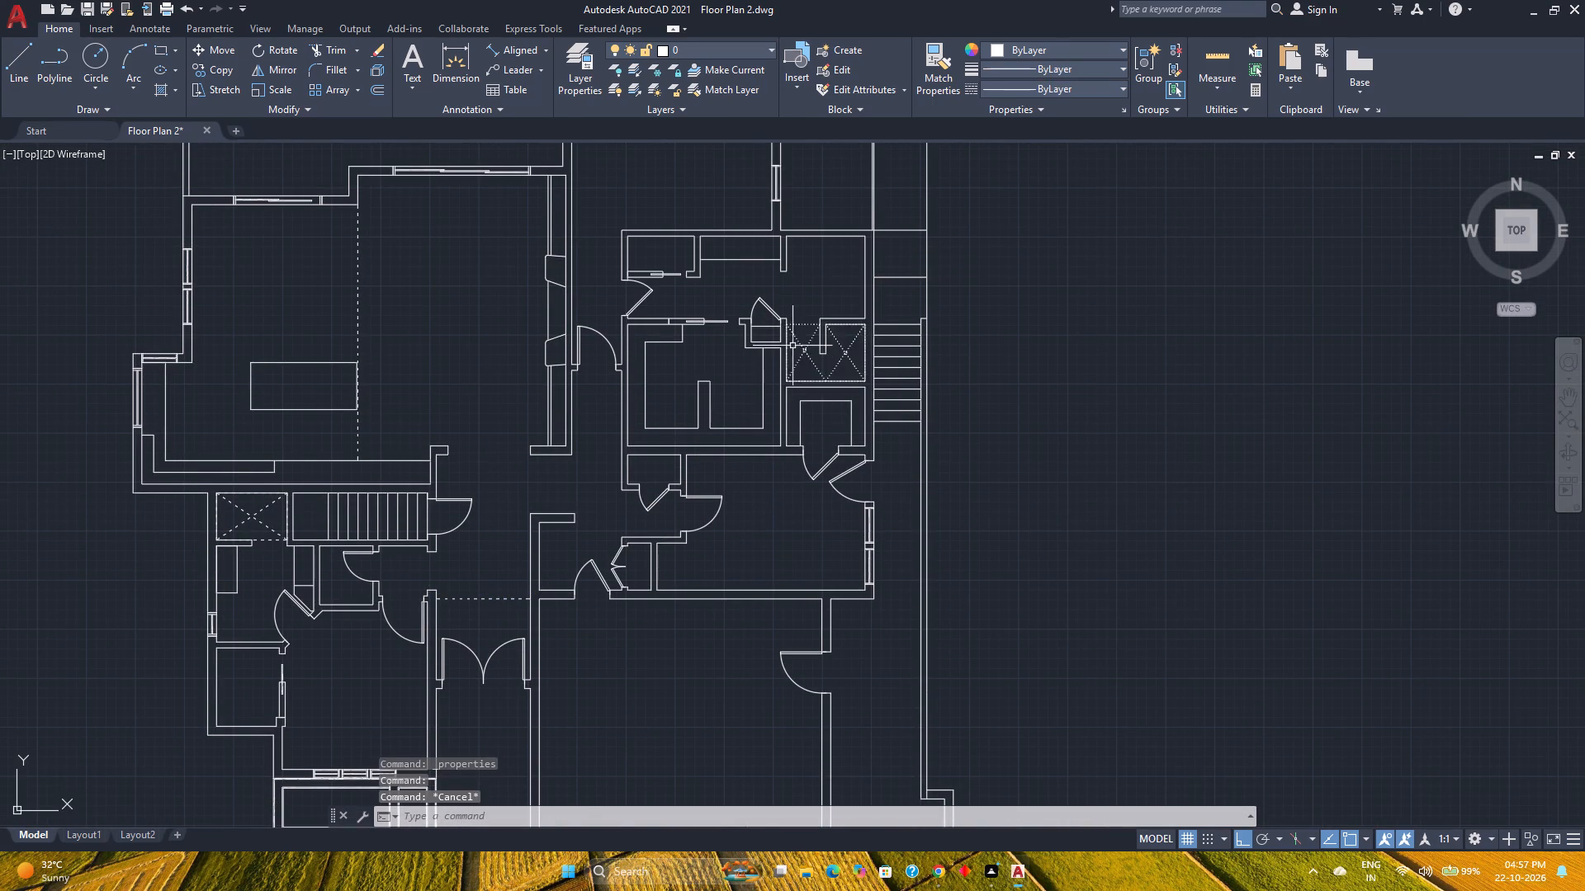
Set the lineweight of the dashed double-compartment group beside the exterior stairs to 0.30 mm.
{"action": "left_click", "coordinate": [799, 346]}
{"action": "left_click", "coordinate": [1076, 70]}
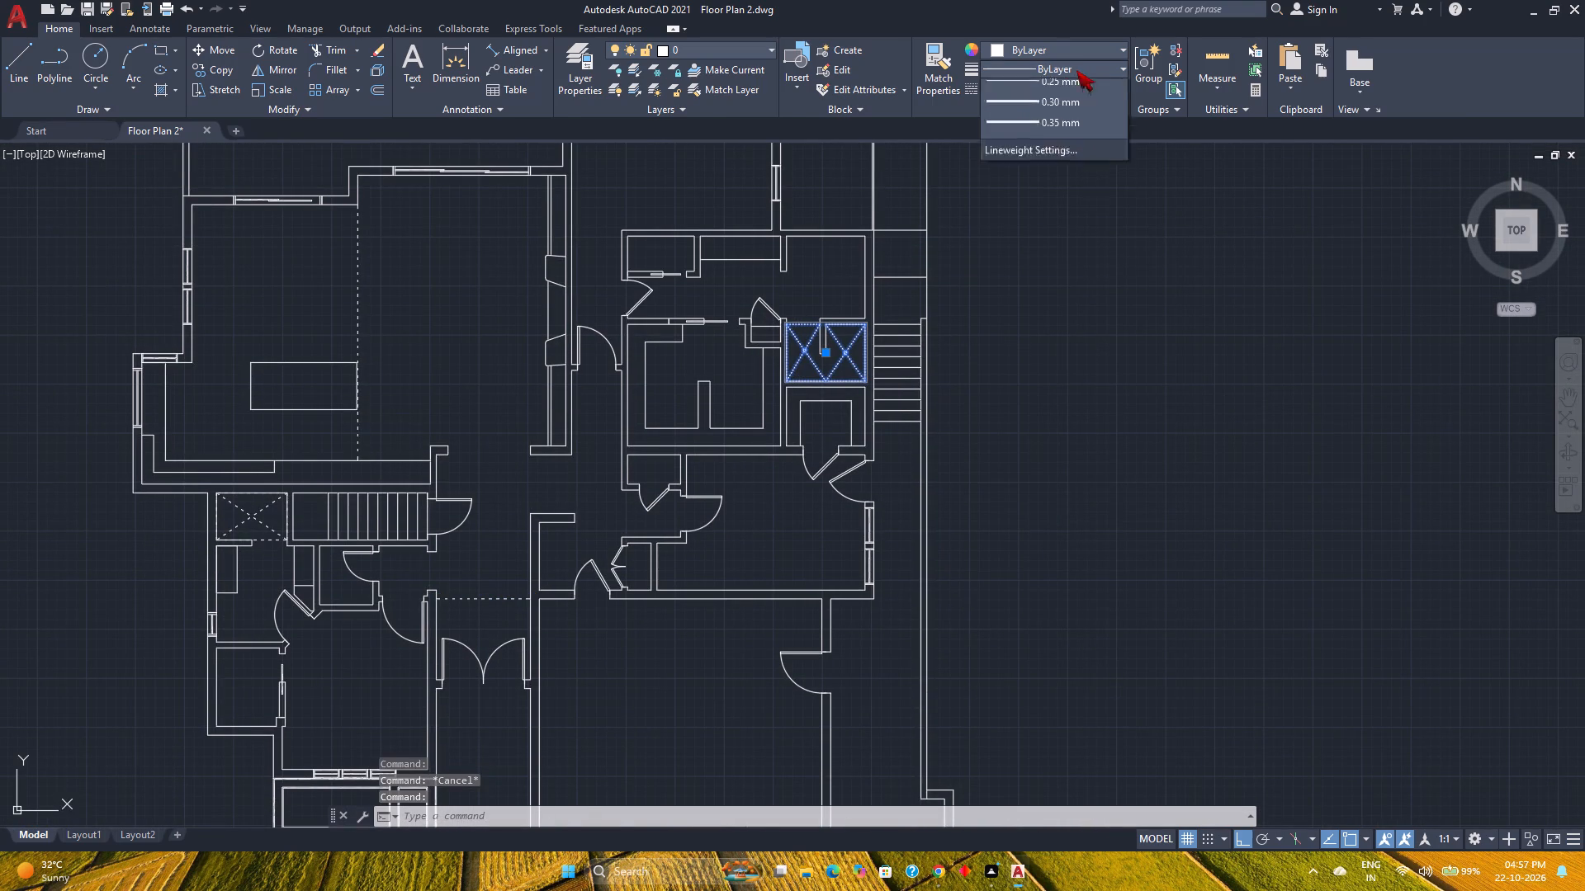
{"action": "left_click", "coordinate": [1044, 314]}
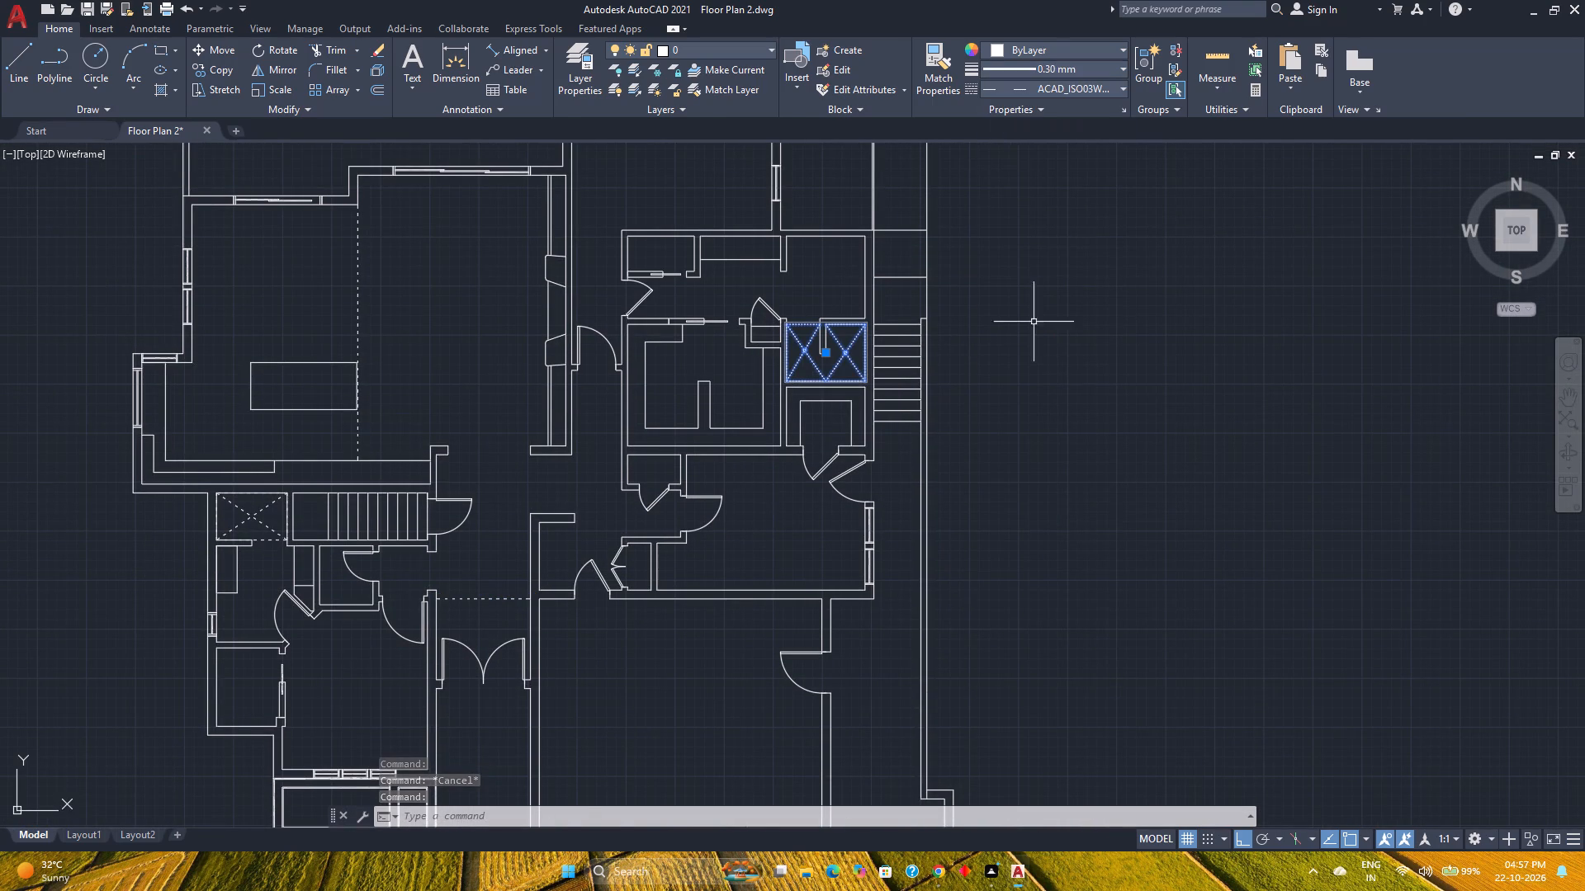
{"action": "key", "text": "Escape"}
Save the floor plan drawing.
{"action": "key", "text": "ctrl+s"}
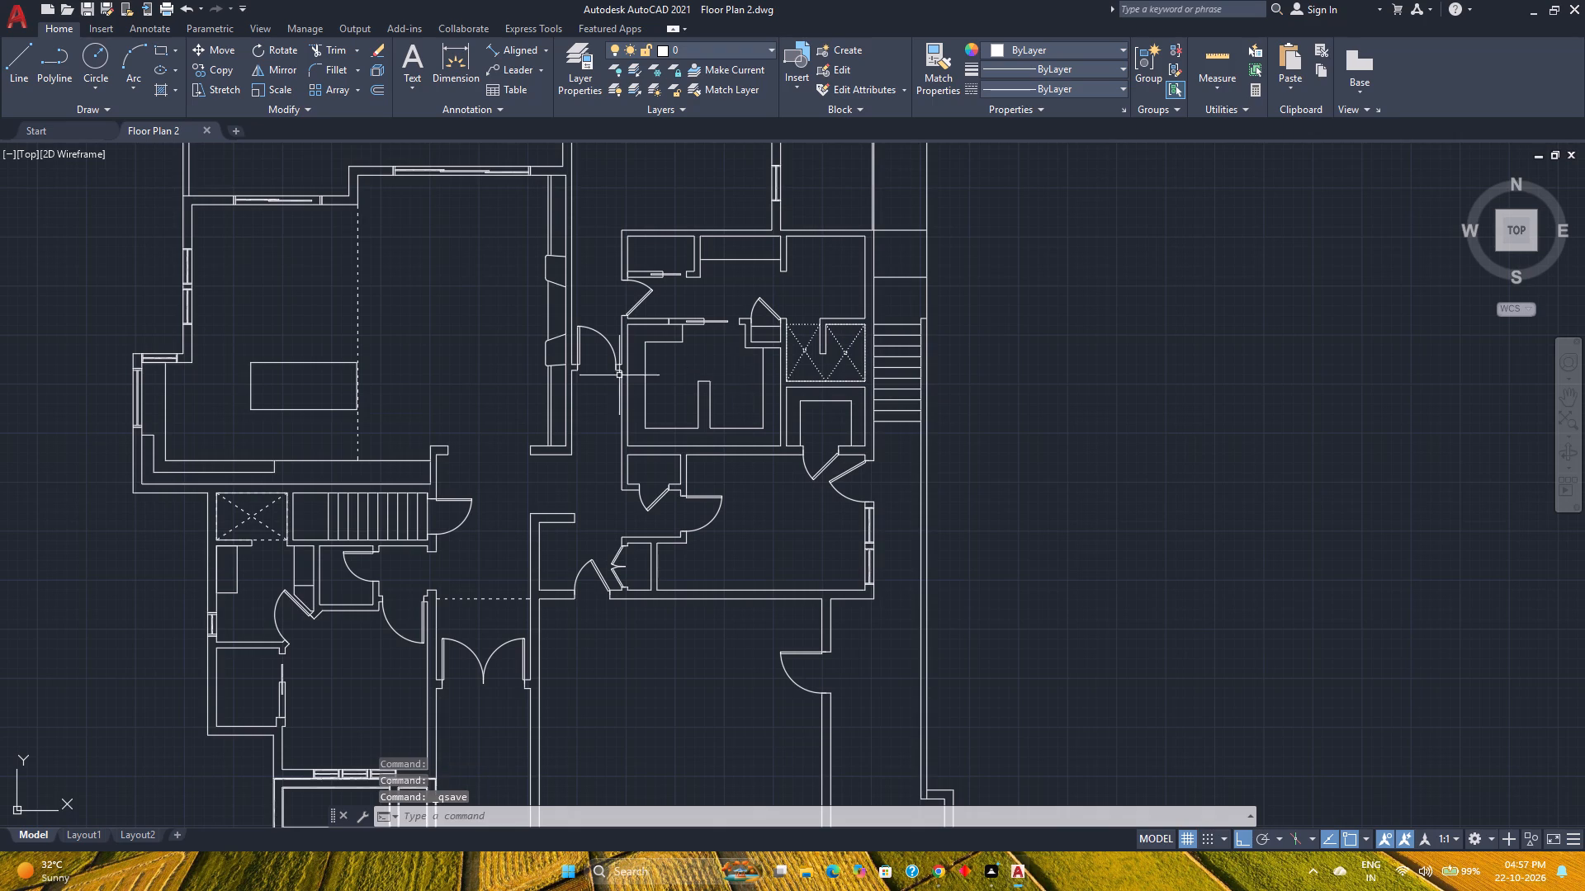
Examine the hallway, stairs and surrounding rooms down to the large room at the bottom of the plan.
{"action": "scroll", "coordinate": [619, 375], "scroll_direction": "down", "scroll_amount": 1}
{"action": "middle_click_drag", "start_coordinate": [618, 375], "coordinate": [655, 428]}
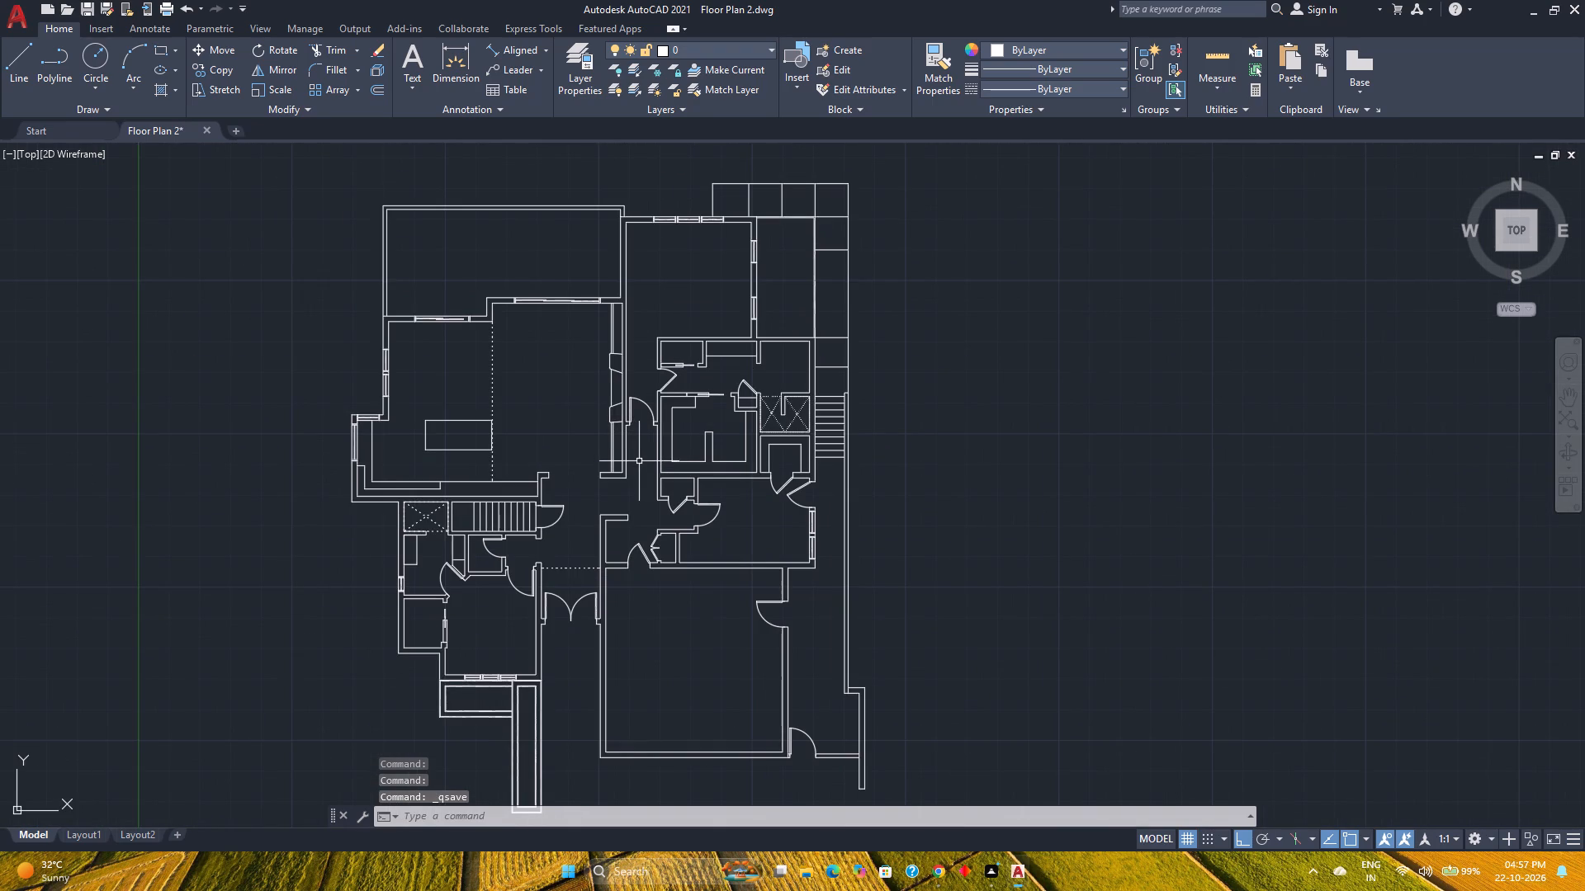
{"action": "scroll", "coordinate": [654, 447], "scroll_direction": "up", "scroll_amount": 2}
{"action": "middle_click_drag", "start_coordinate": [654, 445], "coordinate": [724, 380]}
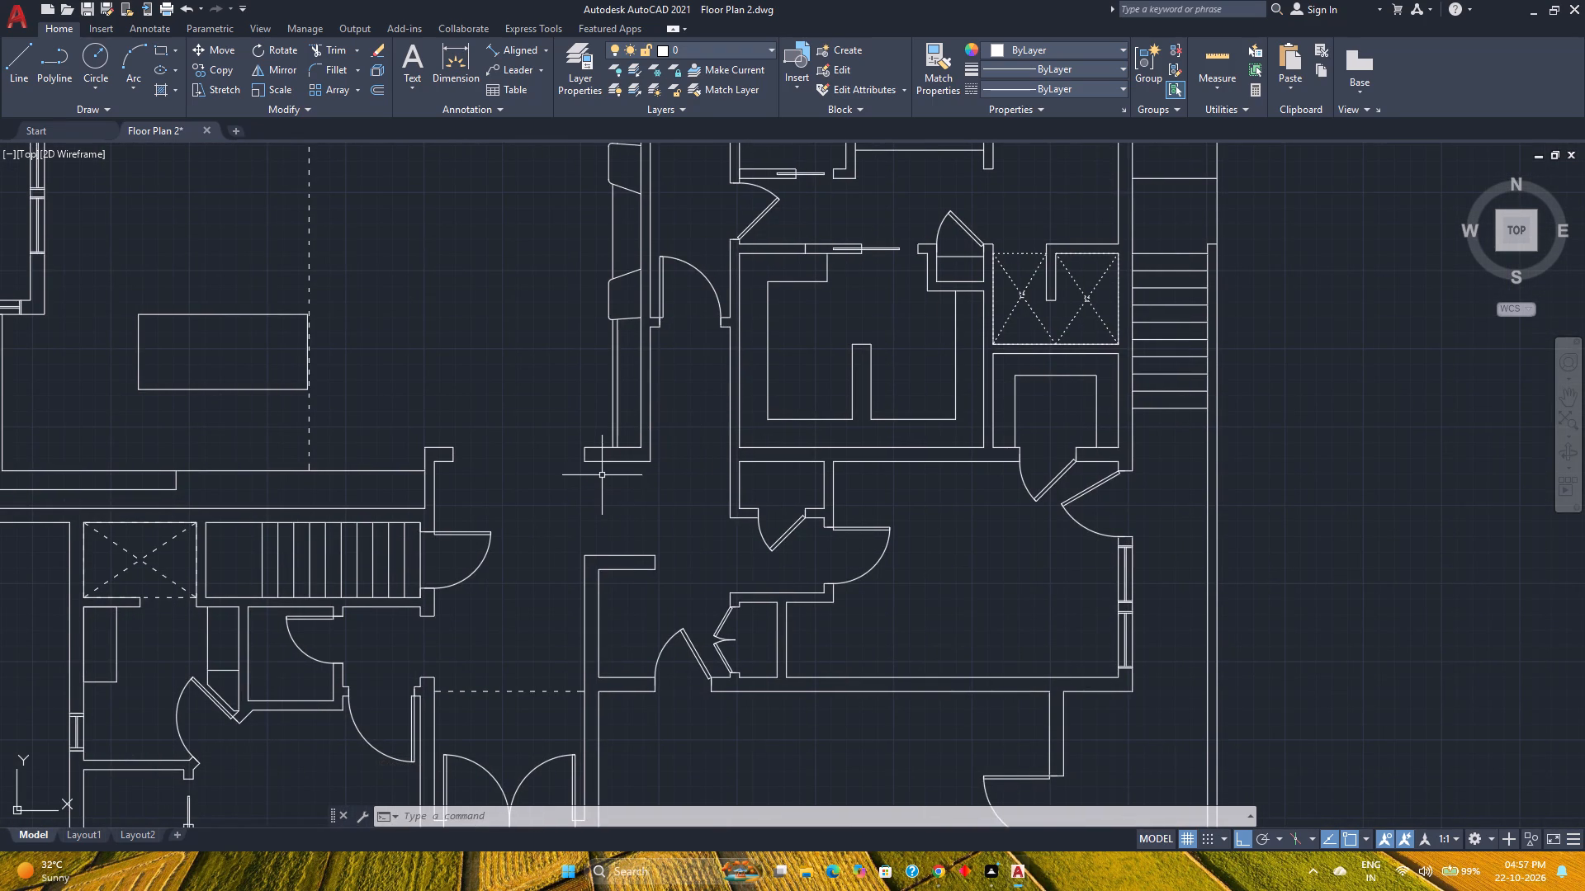
{"action": "middle_click_drag", "start_coordinate": [516, 540], "coordinate": [556, 394]}
{"action": "middle_click", "coordinate": [556, 394]}
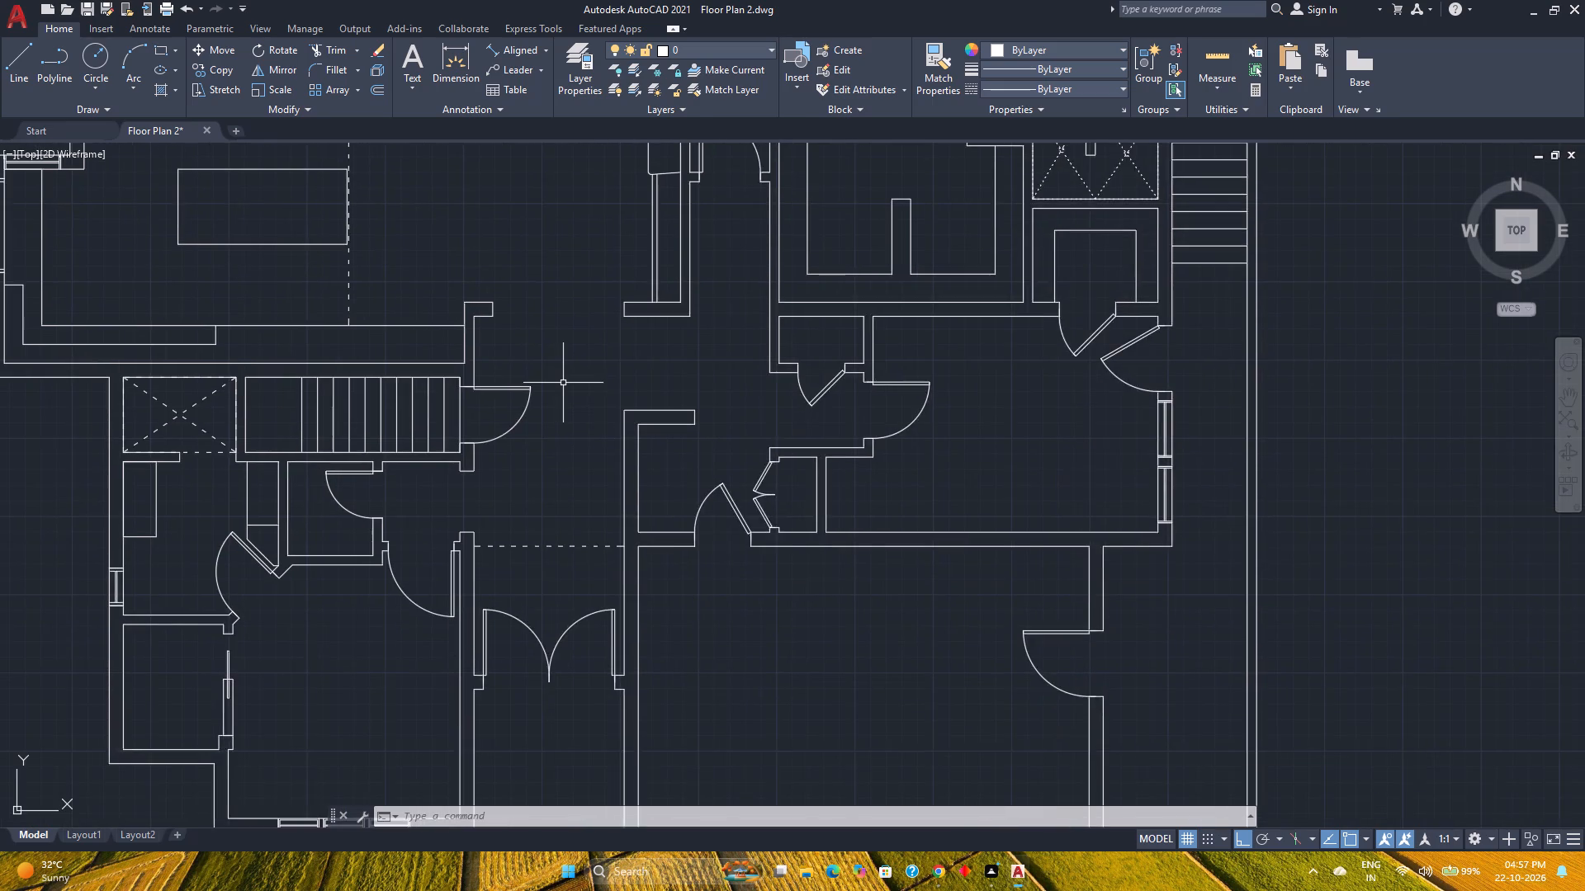
{"action": "scroll", "coordinate": [564, 382], "scroll_direction": "down", "scroll_amount": 1}
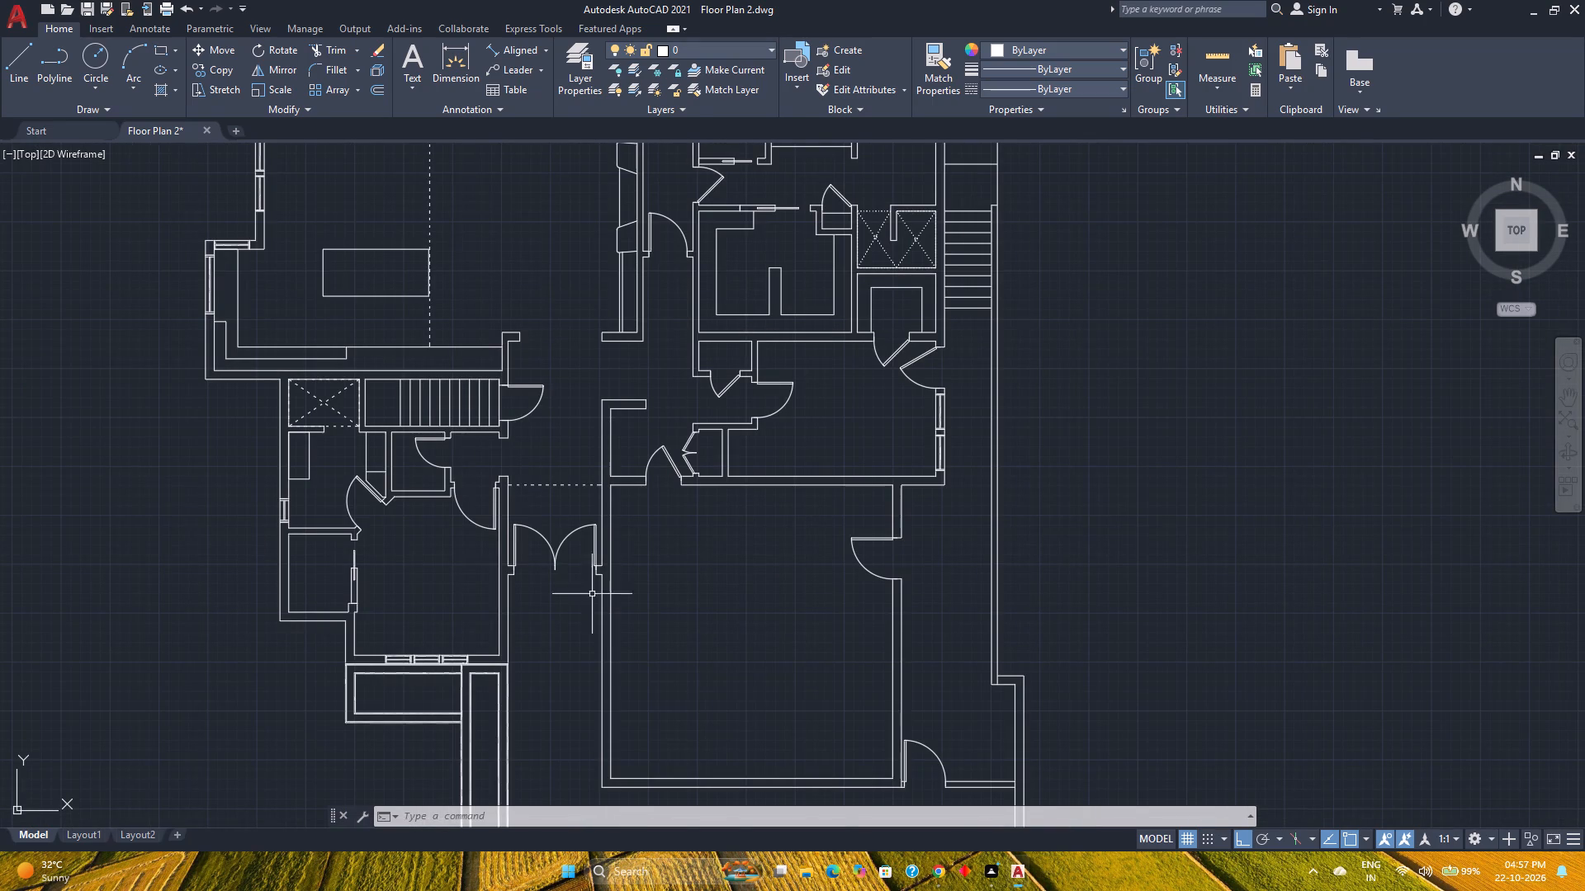
{"action": "middle_click_drag", "start_coordinate": [778, 703], "coordinate": [774, 535]}
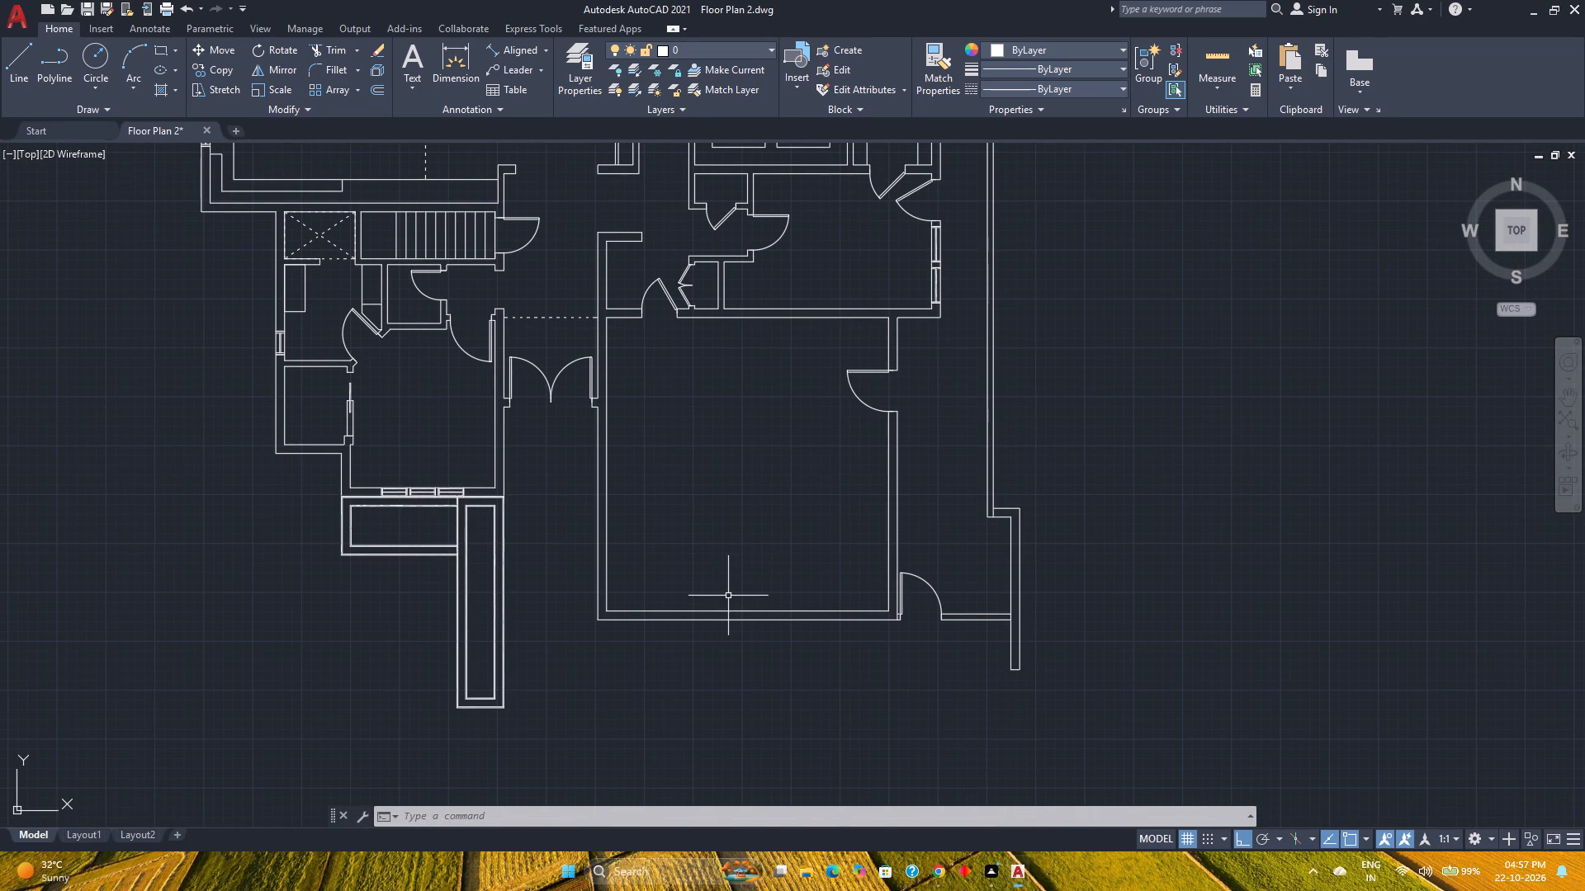
Draw a short vertical line across the large room's bottom wall, from its lower-left inner corner to the outer wall line.
{"action": "scroll", "coordinate": [734, 644], "scroll_direction": "up", "scroll_amount": 1}
{"action": "middle_click_drag", "start_coordinate": [734, 644], "coordinate": [712, 594]}
{"action": "scroll", "coordinate": [712, 594], "scroll_direction": "up", "scroll_amount": 1}
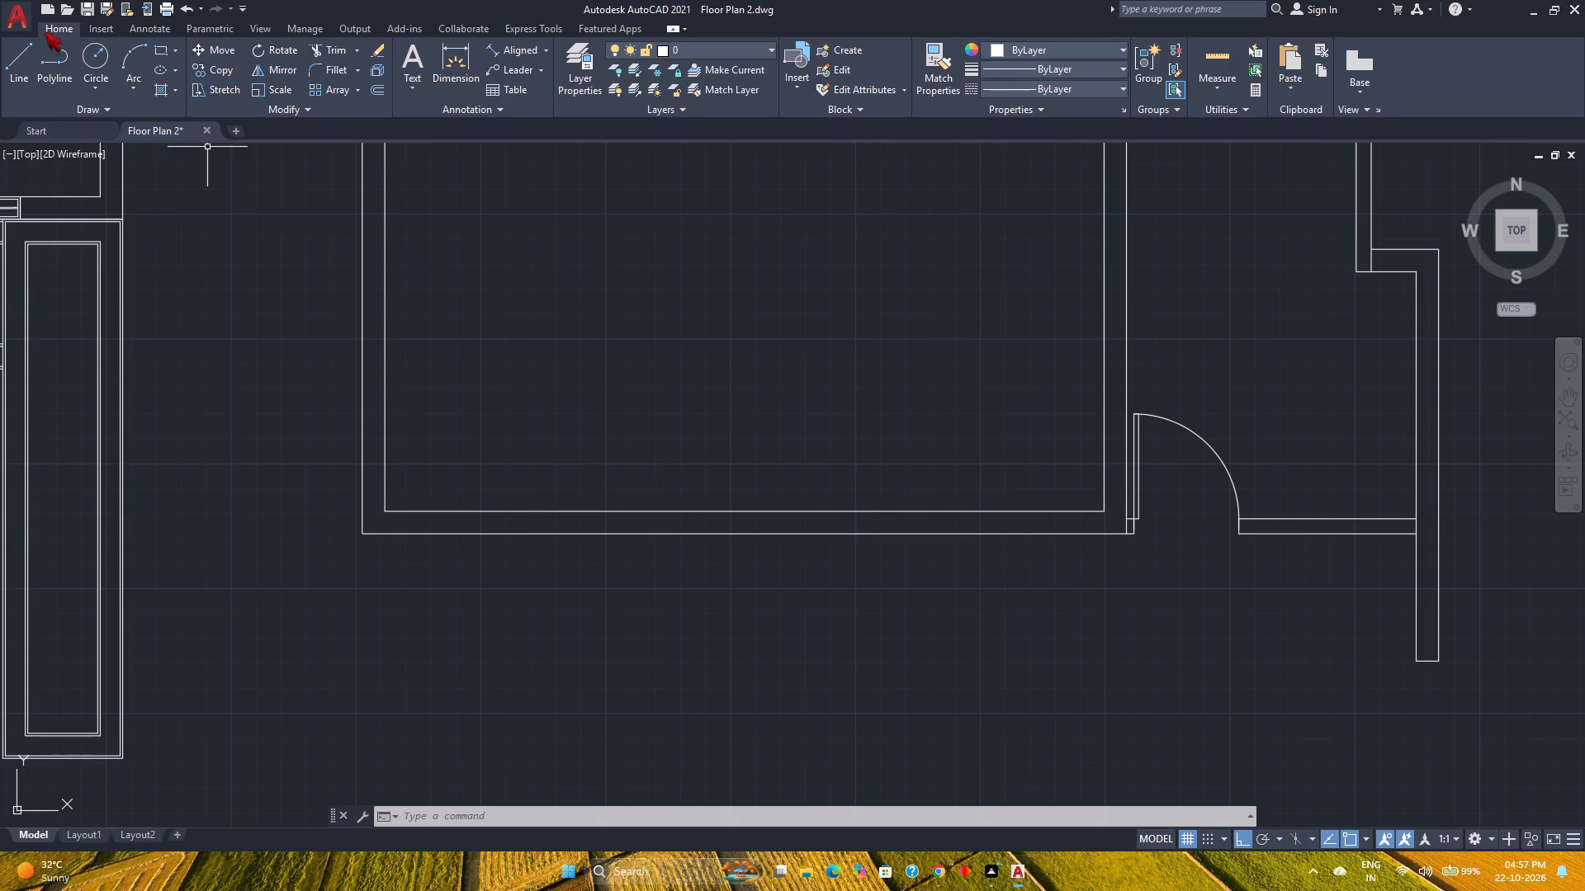
{"action": "left_click", "coordinate": [18, 77]}
{"action": "scroll", "coordinate": [391, 554], "scroll_direction": "up", "scroll_amount": 1}
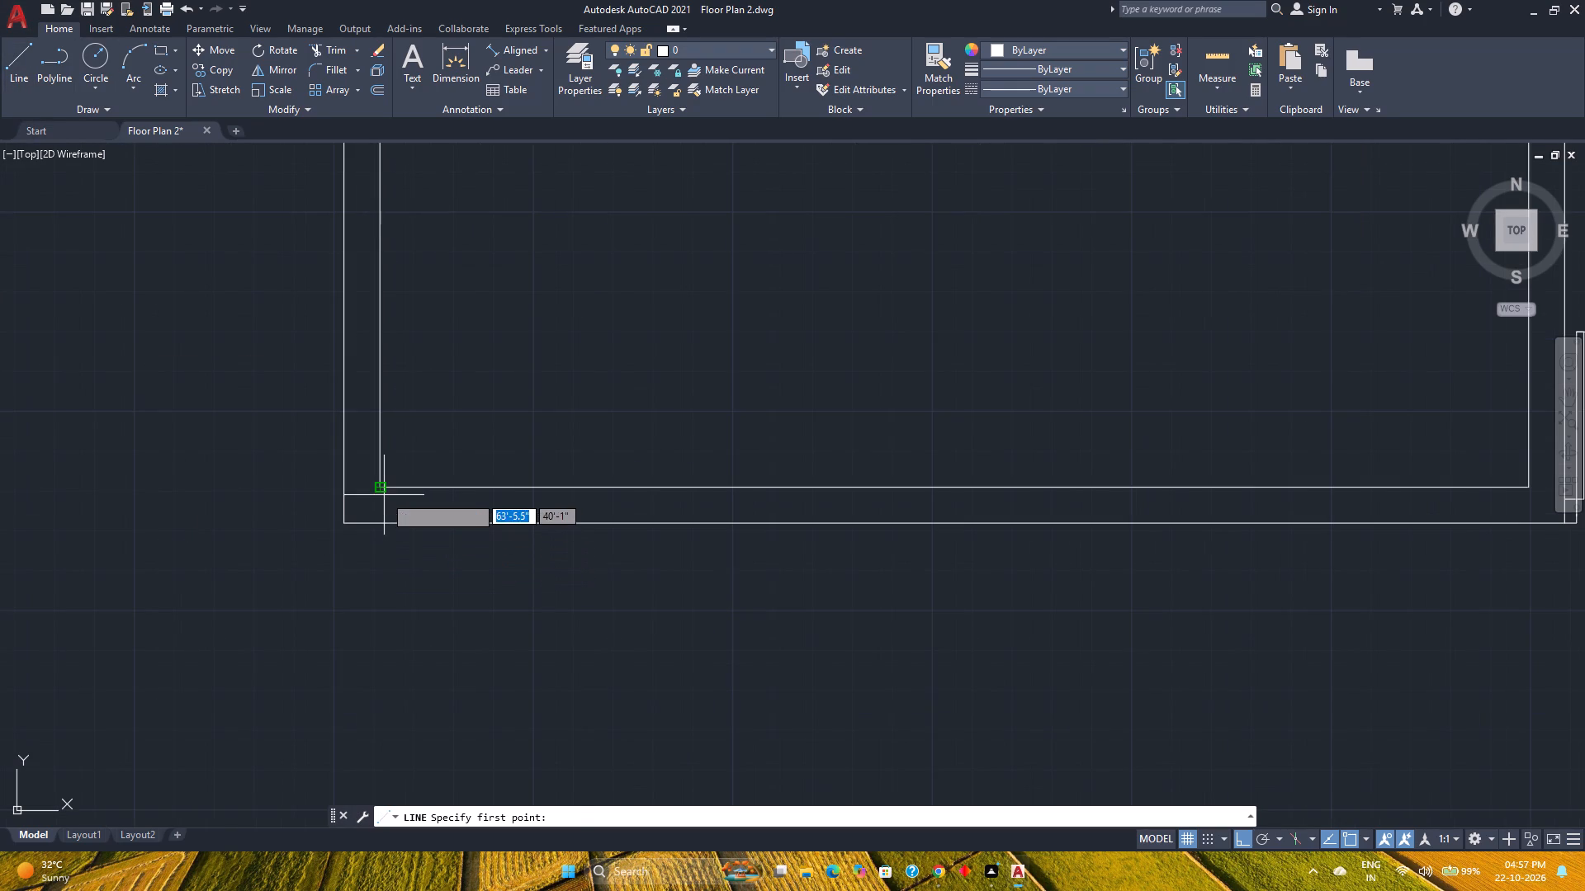
{"action": "left_click", "coordinate": [384, 494]}
{"action": "left_click", "coordinate": [385, 518]}
{"action": "key", "text": "Escape"}
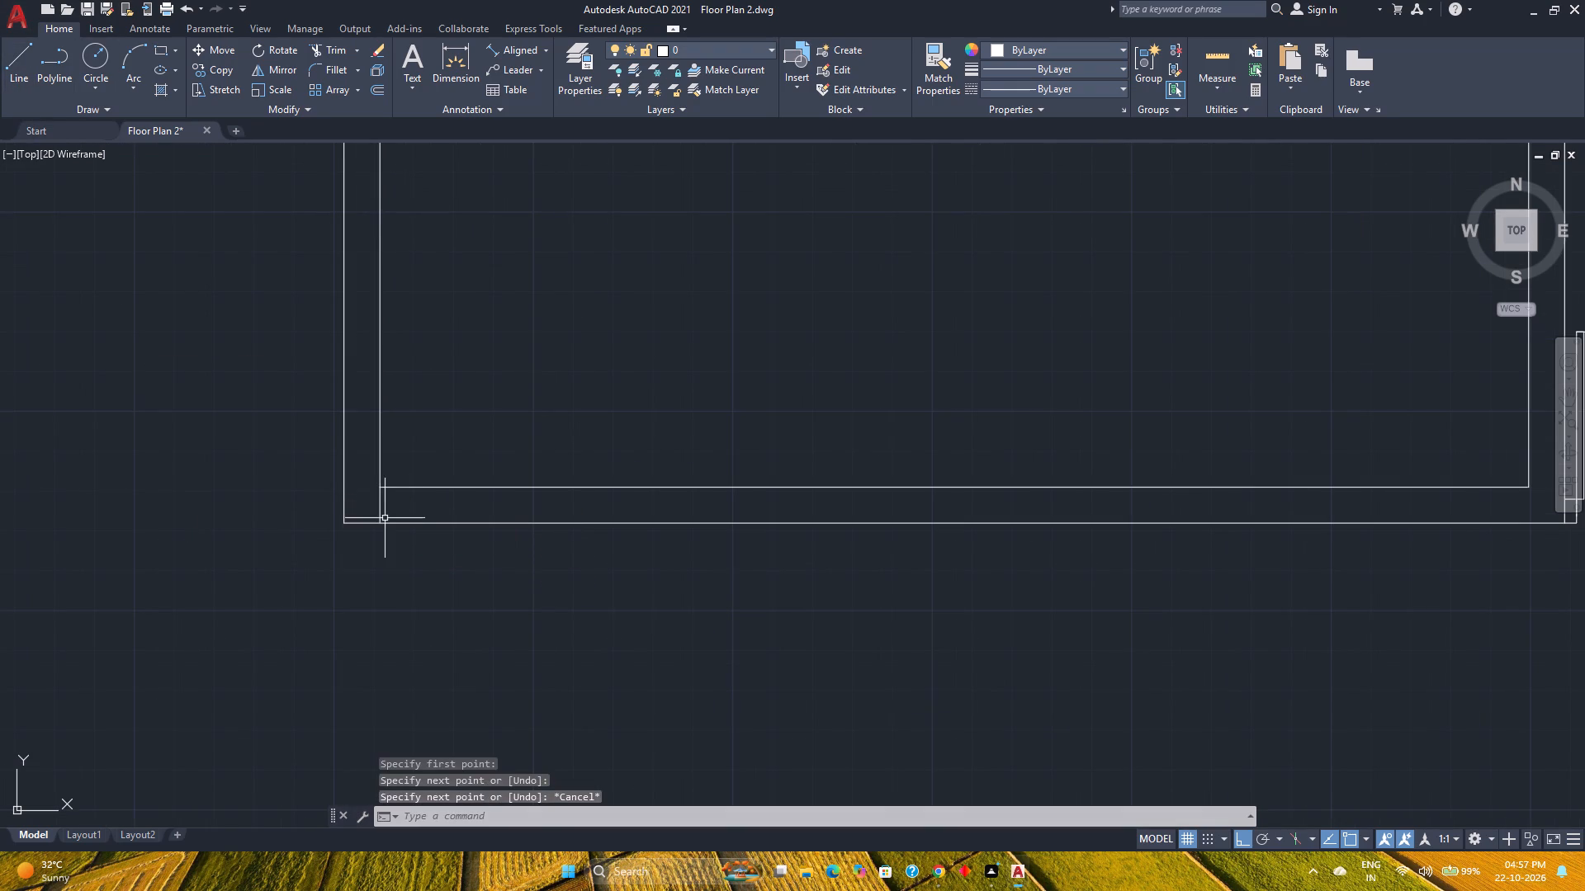
Move the short vertical line 4' to the right along the large room's bottom wall.
{"action": "scroll", "coordinate": [386, 510], "scroll_direction": "up", "scroll_amount": 2}
{"action": "left_click", "coordinate": [386, 510]}
{"action": "left_click", "coordinate": [367, 510]}
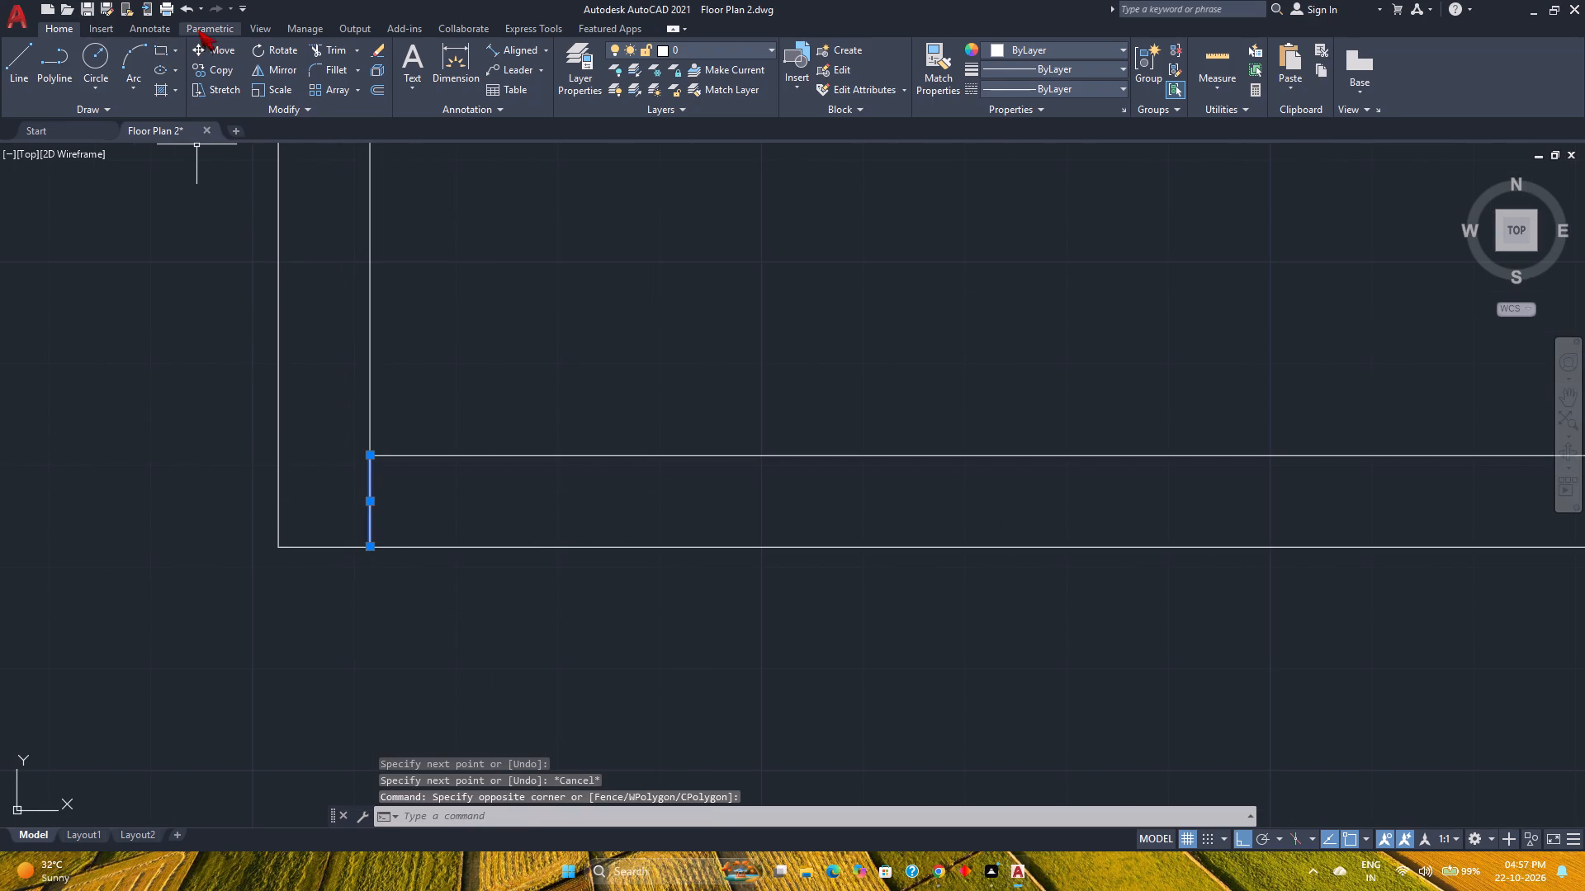
{"action": "left_click", "coordinate": [222, 42]}
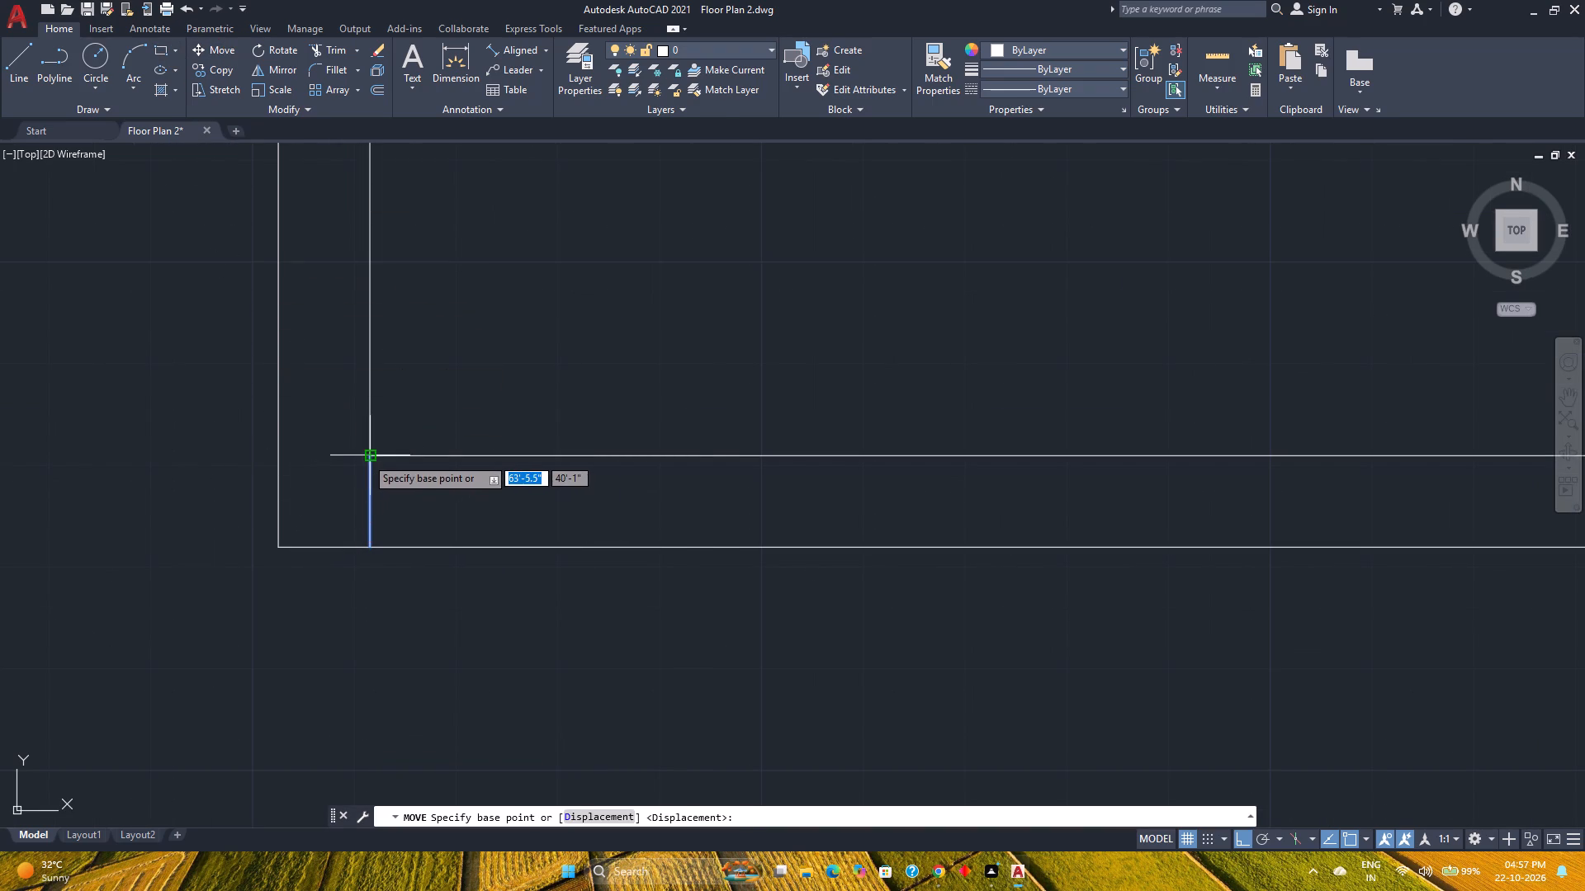
{"action": "left_click", "coordinate": [366, 457]}
{"action": "scroll", "coordinate": [747, 443], "scroll_direction": "down", "scroll_amount": 3}
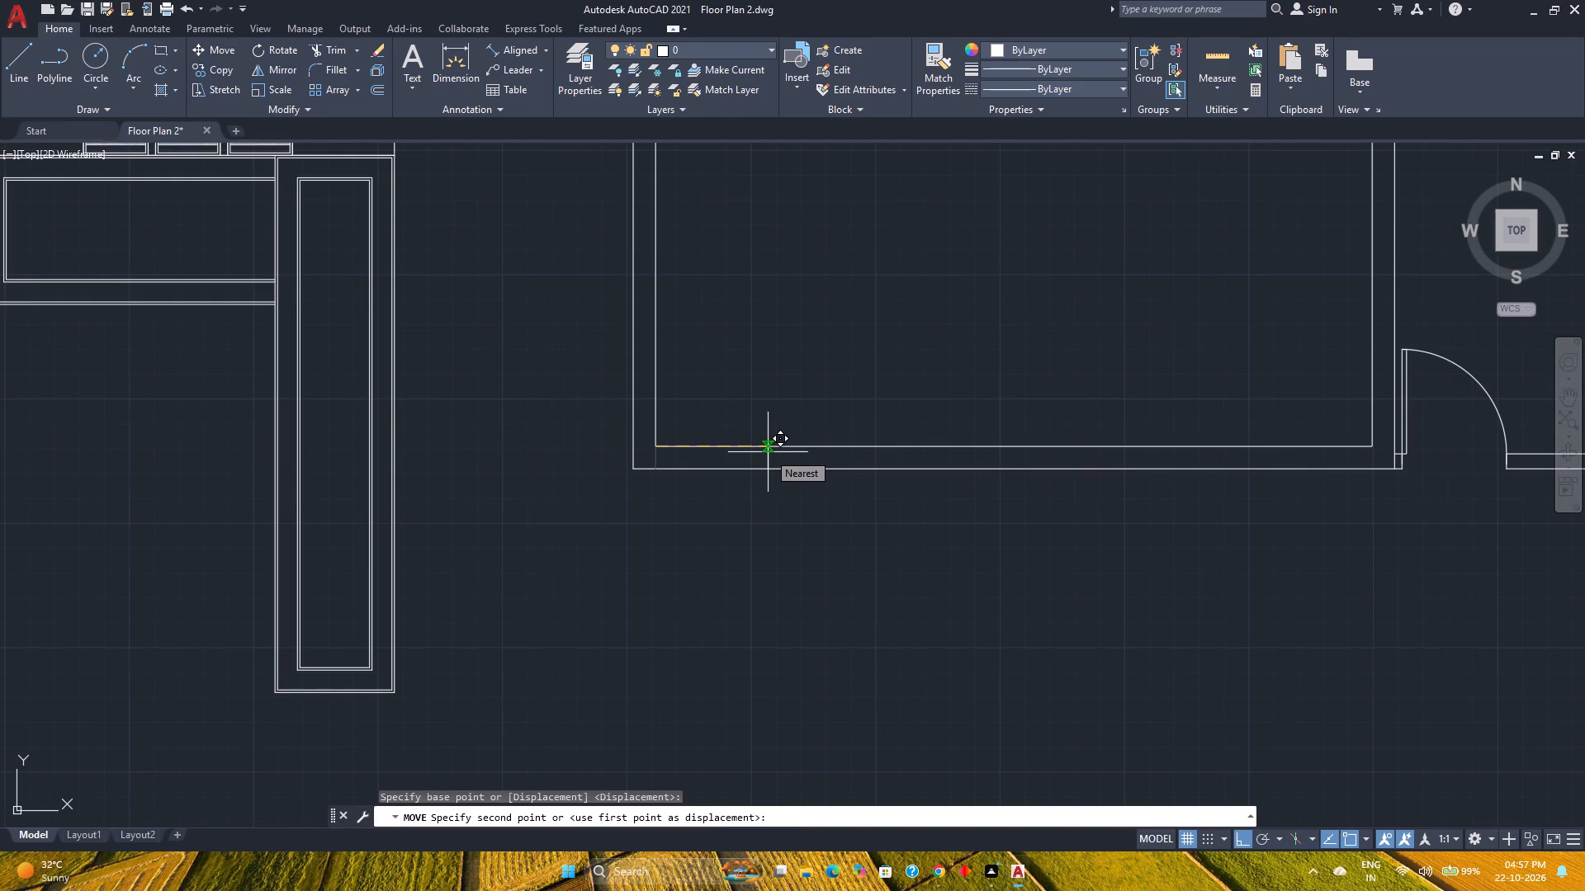
{"action": "type", "text": "4'"}
{"action": "key", "text": "Return"}
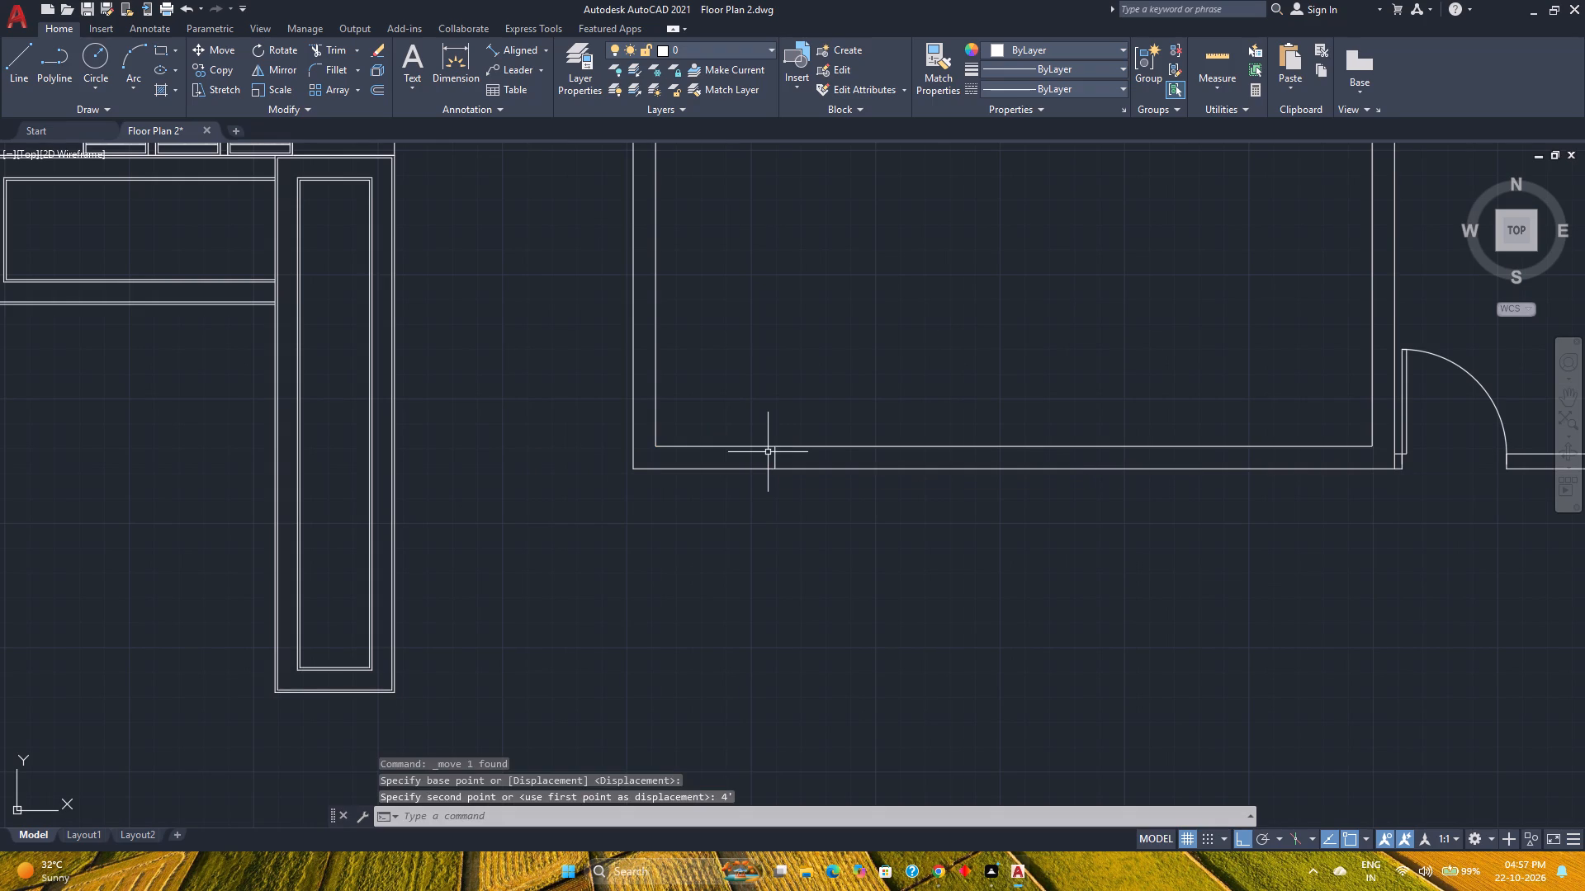
Mirror the short vertical line about the midpoint of the large room's bottom wall, keeping the original.
{"action": "scroll", "coordinate": [762, 452], "scroll_direction": "down", "scroll_amount": 1}
{"action": "scroll", "coordinate": [764, 452], "scroll_direction": "up", "scroll_amount": 2}
{"action": "left_click", "coordinate": [823, 470]}
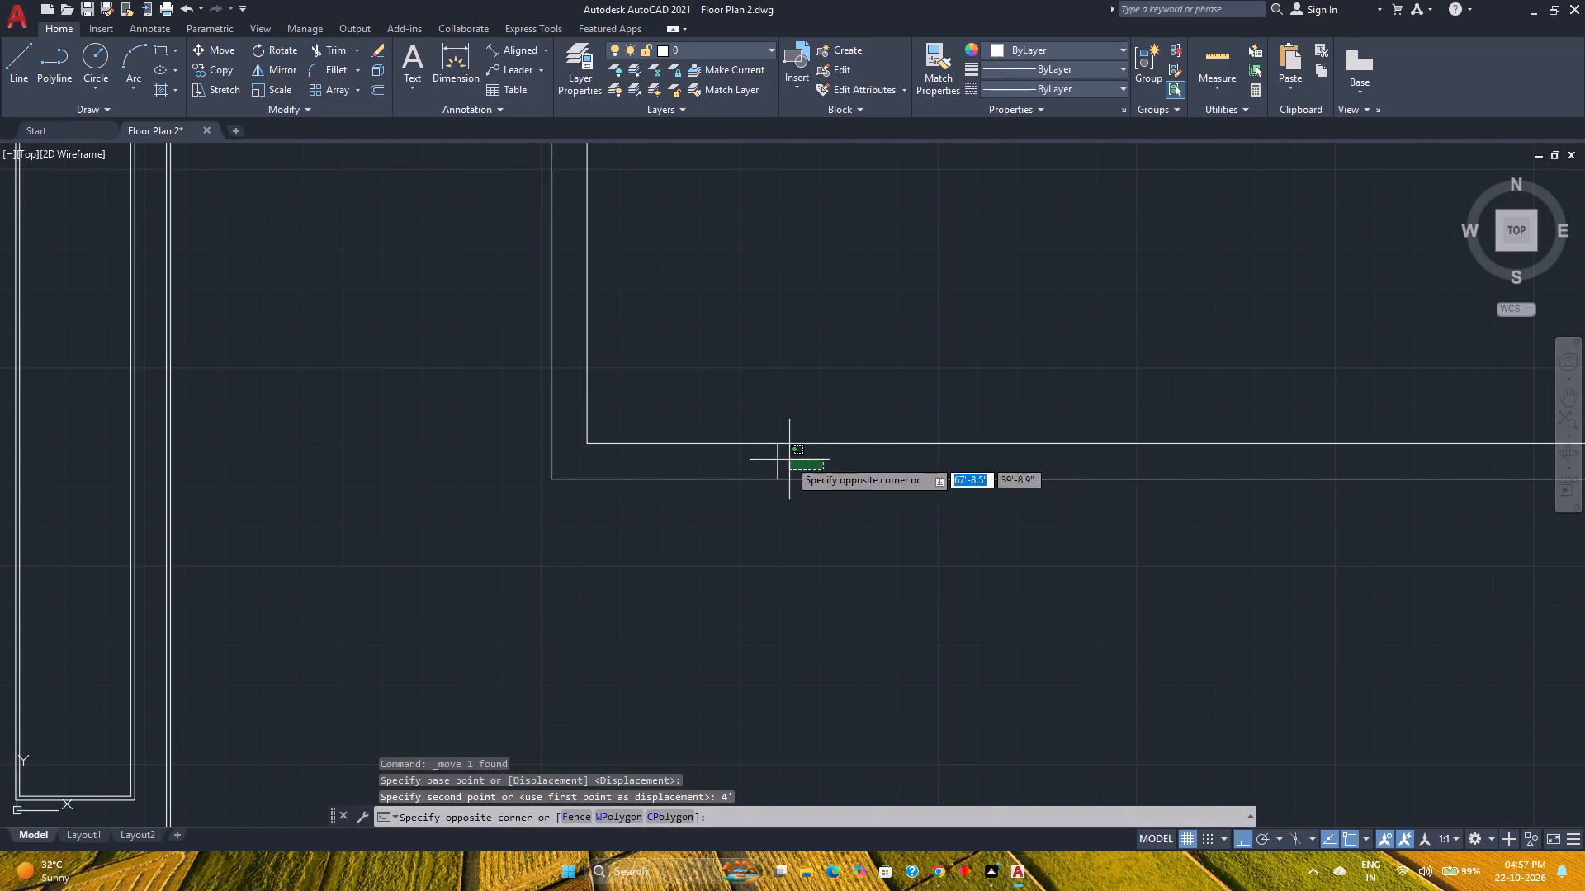
{"action": "left_click", "coordinate": [749, 452]}
{"action": "left_click", "coordinate": [263, 72]}
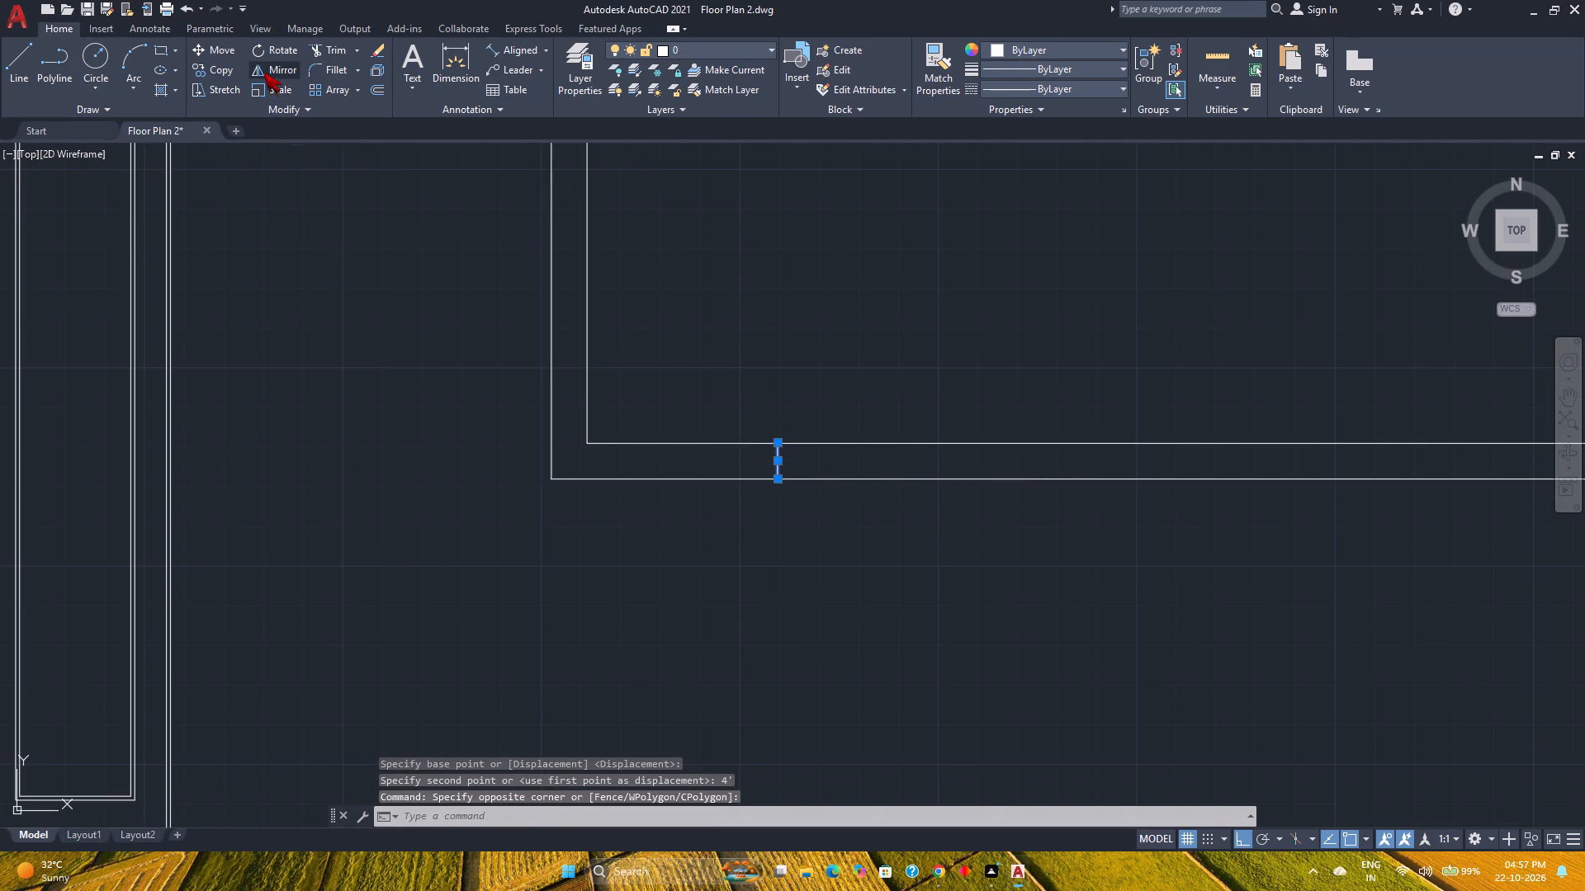
{"action": "scroll", "coordinate": [390, 244], "scroll_direction": "down", "scroll_amount": 3}
{"action": "middle_click_drag", "start_coordinate": [521, 316], "coordinate": [565, 426]}
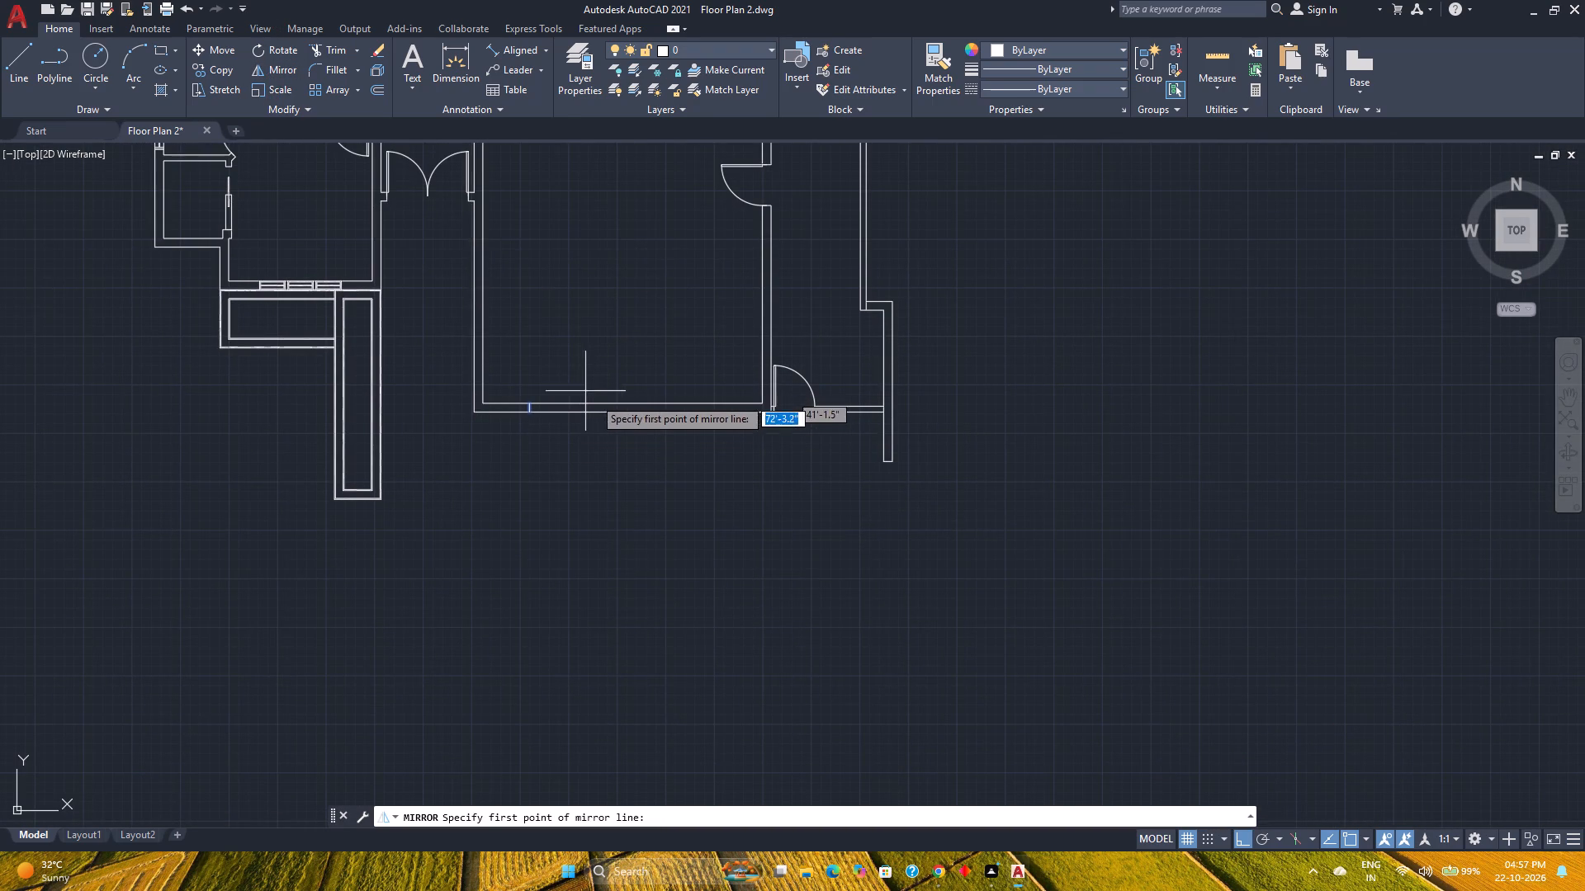
{"action": "left_click", "coordinate": [623, 403]}
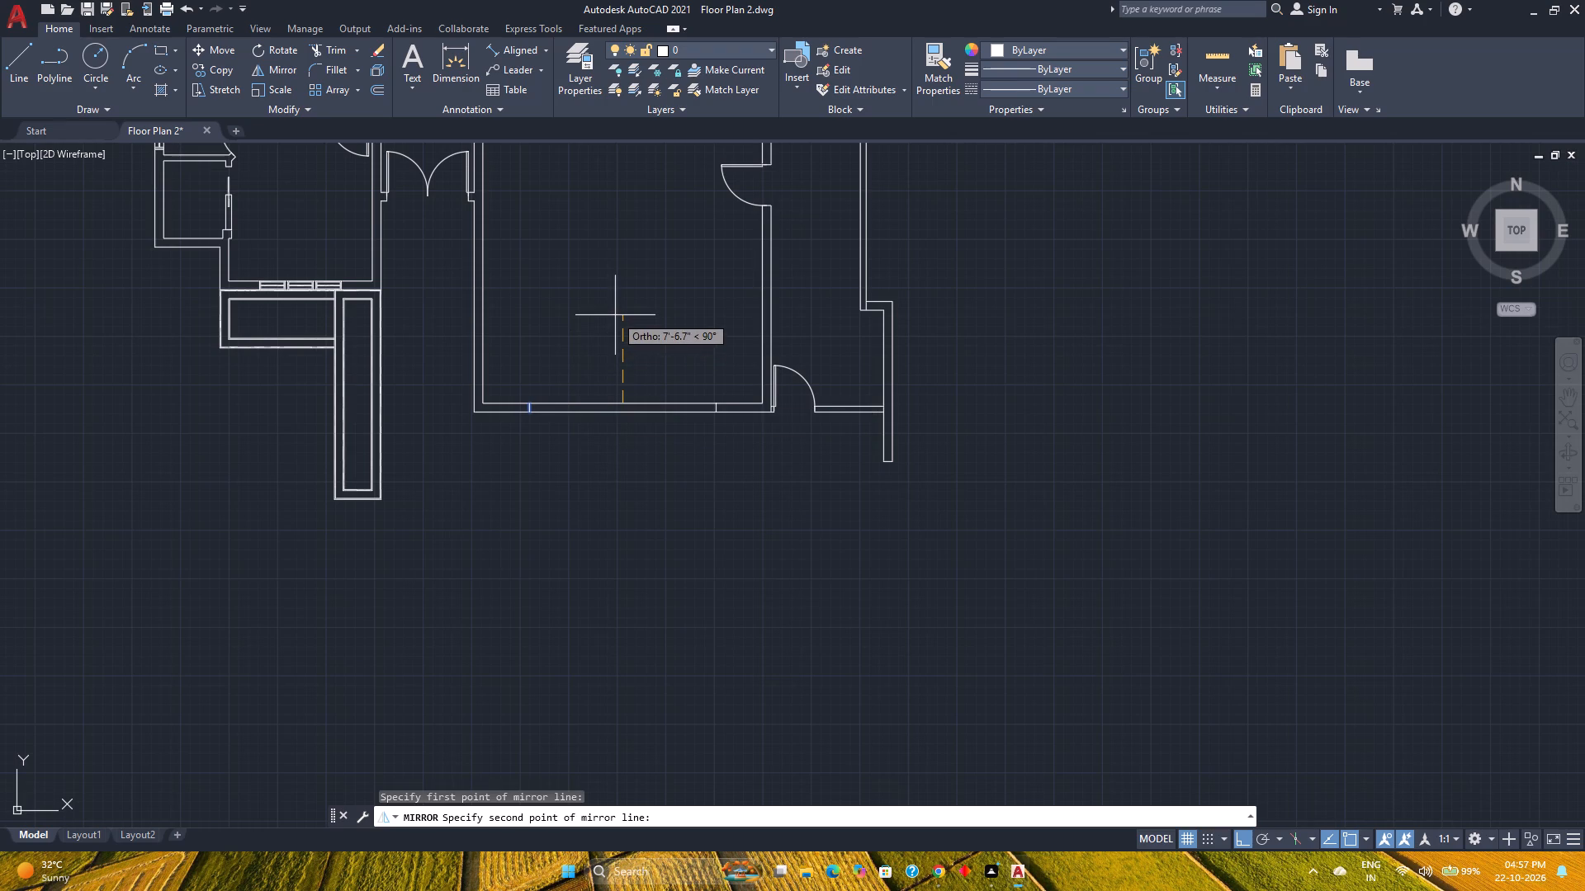
{"action": "left_click", "coordinate": [615, 315]}
{"action": "left_click_drag", "start_coordinate": [642, 374], "coordinate": [615, 315]}
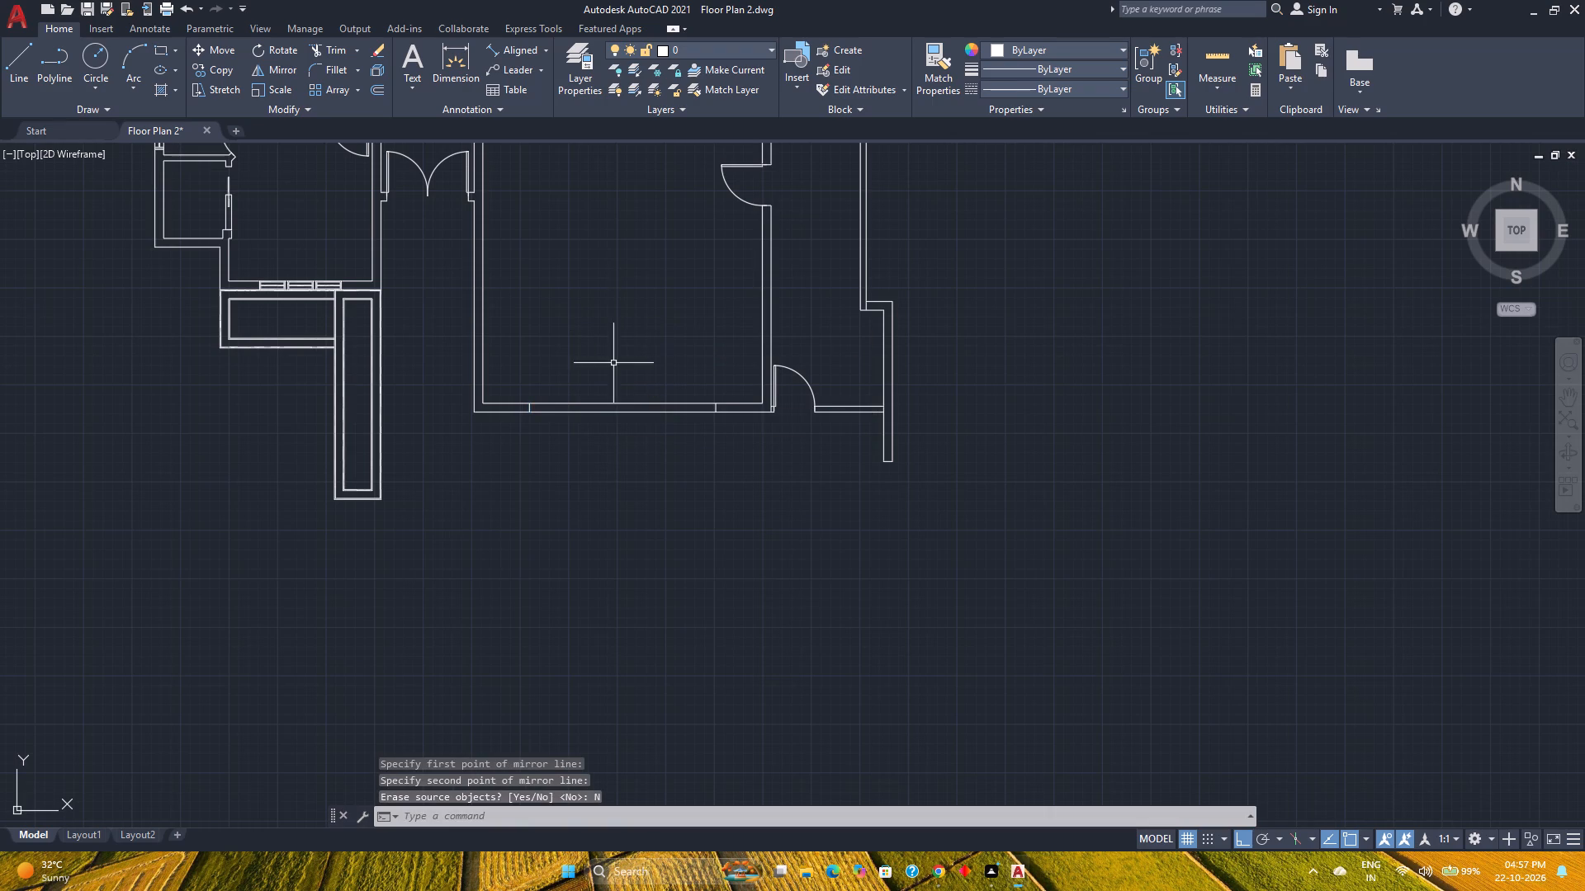
Trim the inner line of the large room's bottom wall between the two short vertical lines.
{"action": "scroll", "coordinate": [641, 407], "scroll_direction": "up", "scroll_amount": 2}
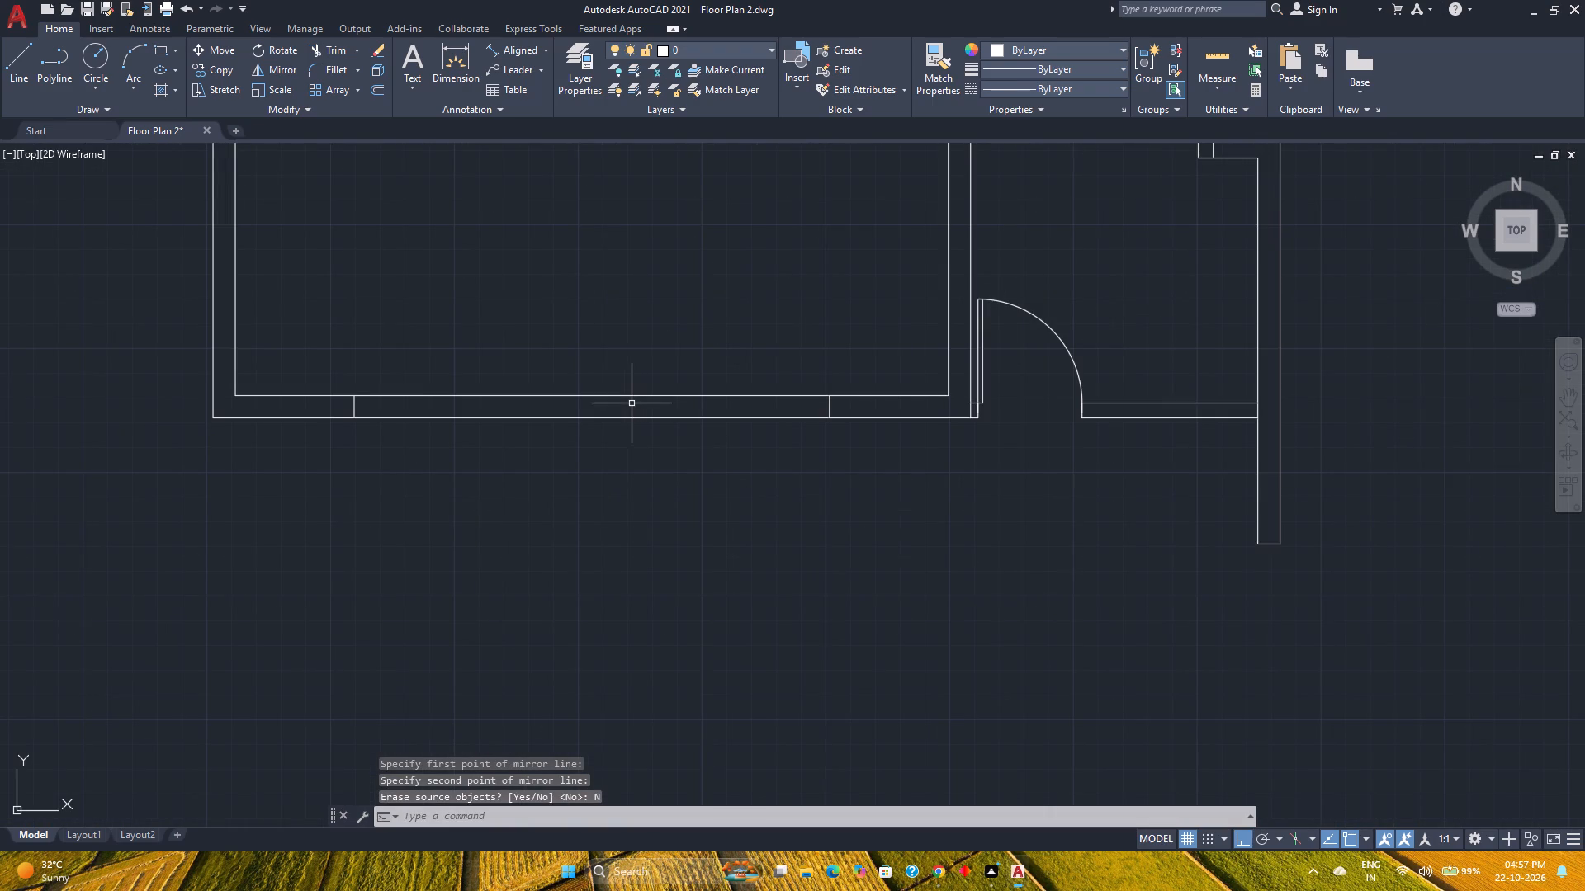
{"action": "type", "text": "tr"}
{"action": "key", "text": "Return"}
{"action": "left_click", "coordinate": [629, 400]}
{"action": "left_click", "coordinate": [626, 373]}
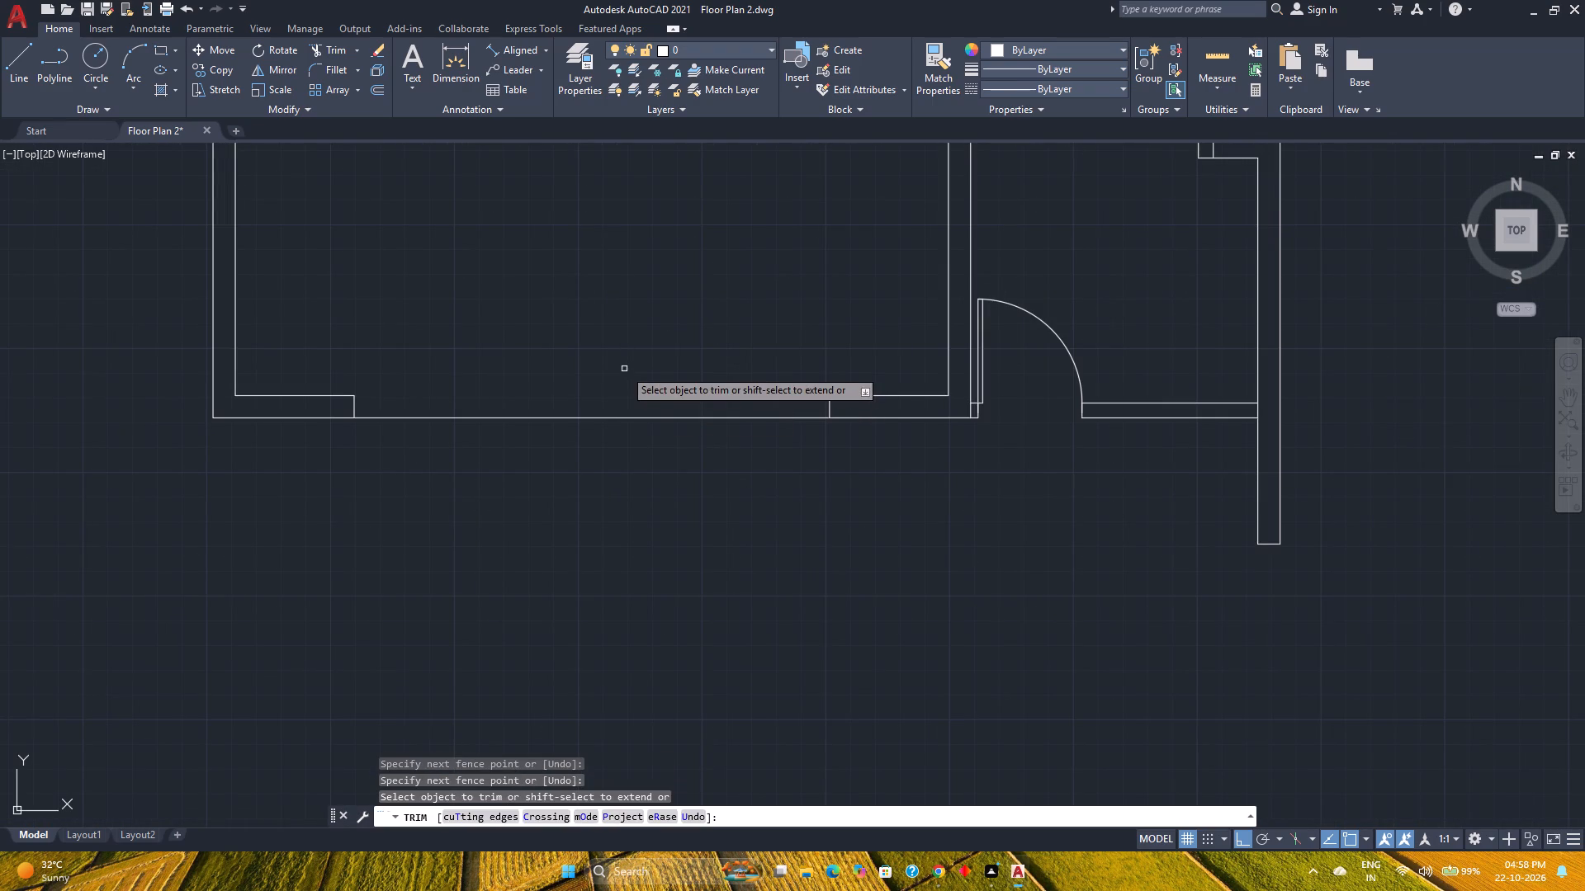
{"action": "key", "text": "Escape"}
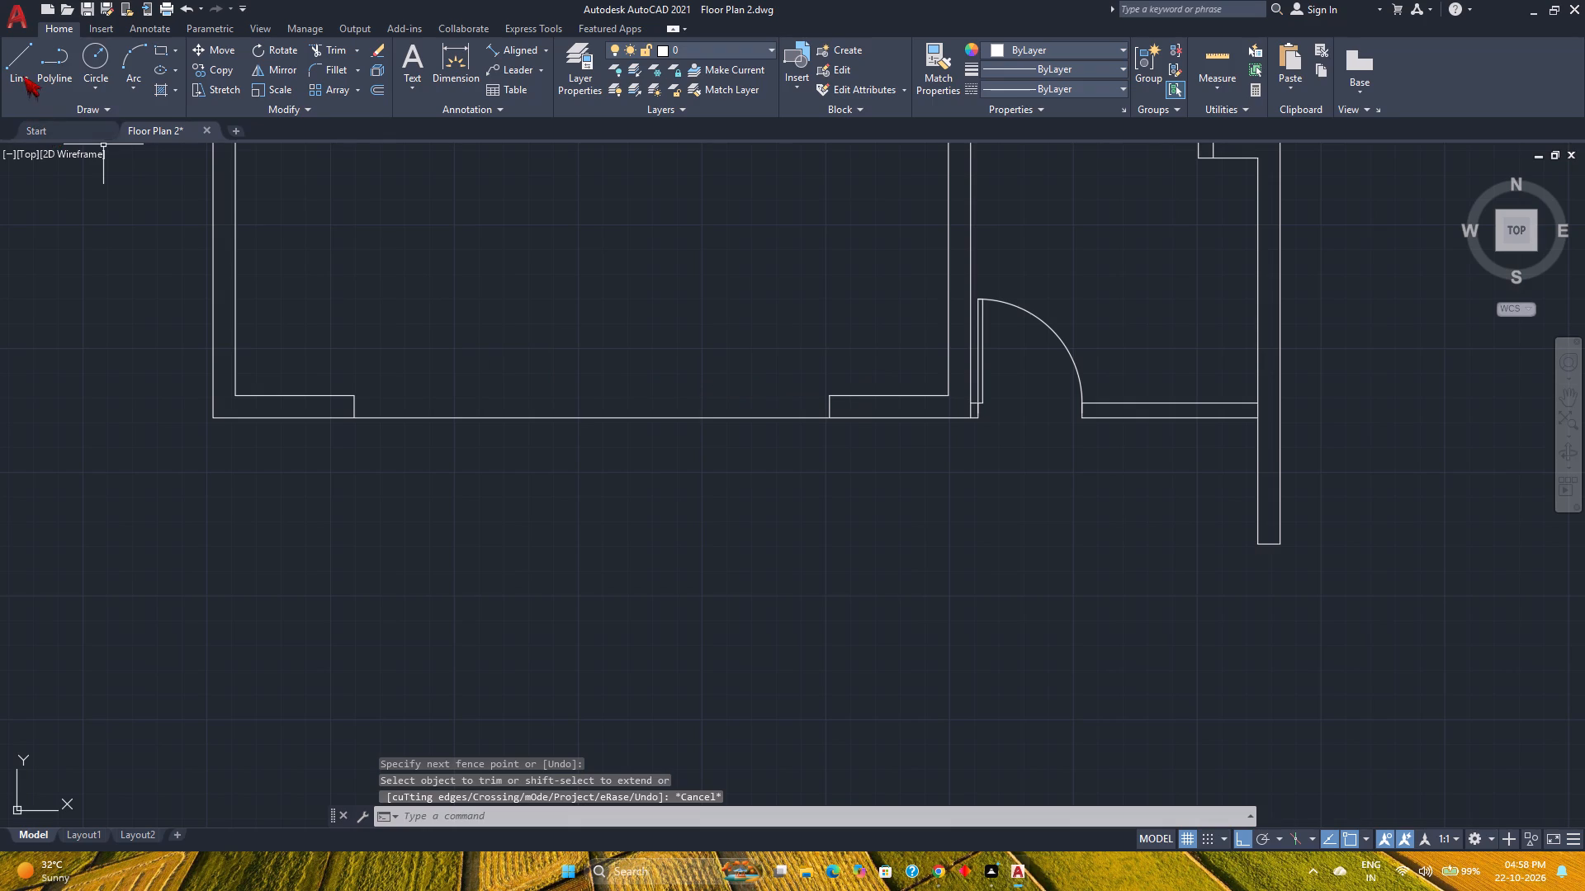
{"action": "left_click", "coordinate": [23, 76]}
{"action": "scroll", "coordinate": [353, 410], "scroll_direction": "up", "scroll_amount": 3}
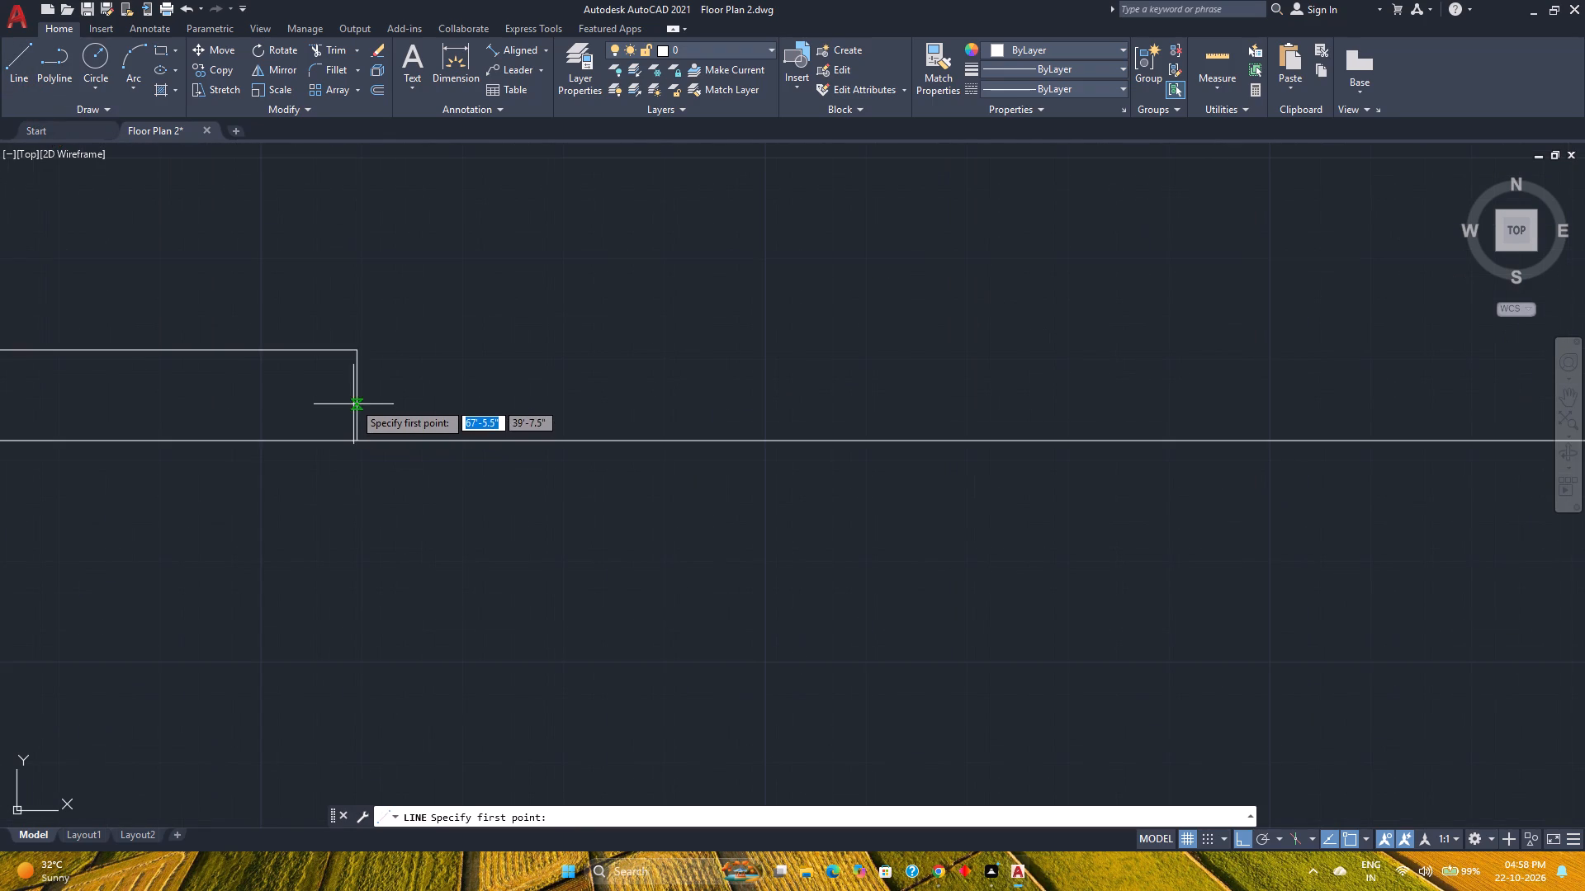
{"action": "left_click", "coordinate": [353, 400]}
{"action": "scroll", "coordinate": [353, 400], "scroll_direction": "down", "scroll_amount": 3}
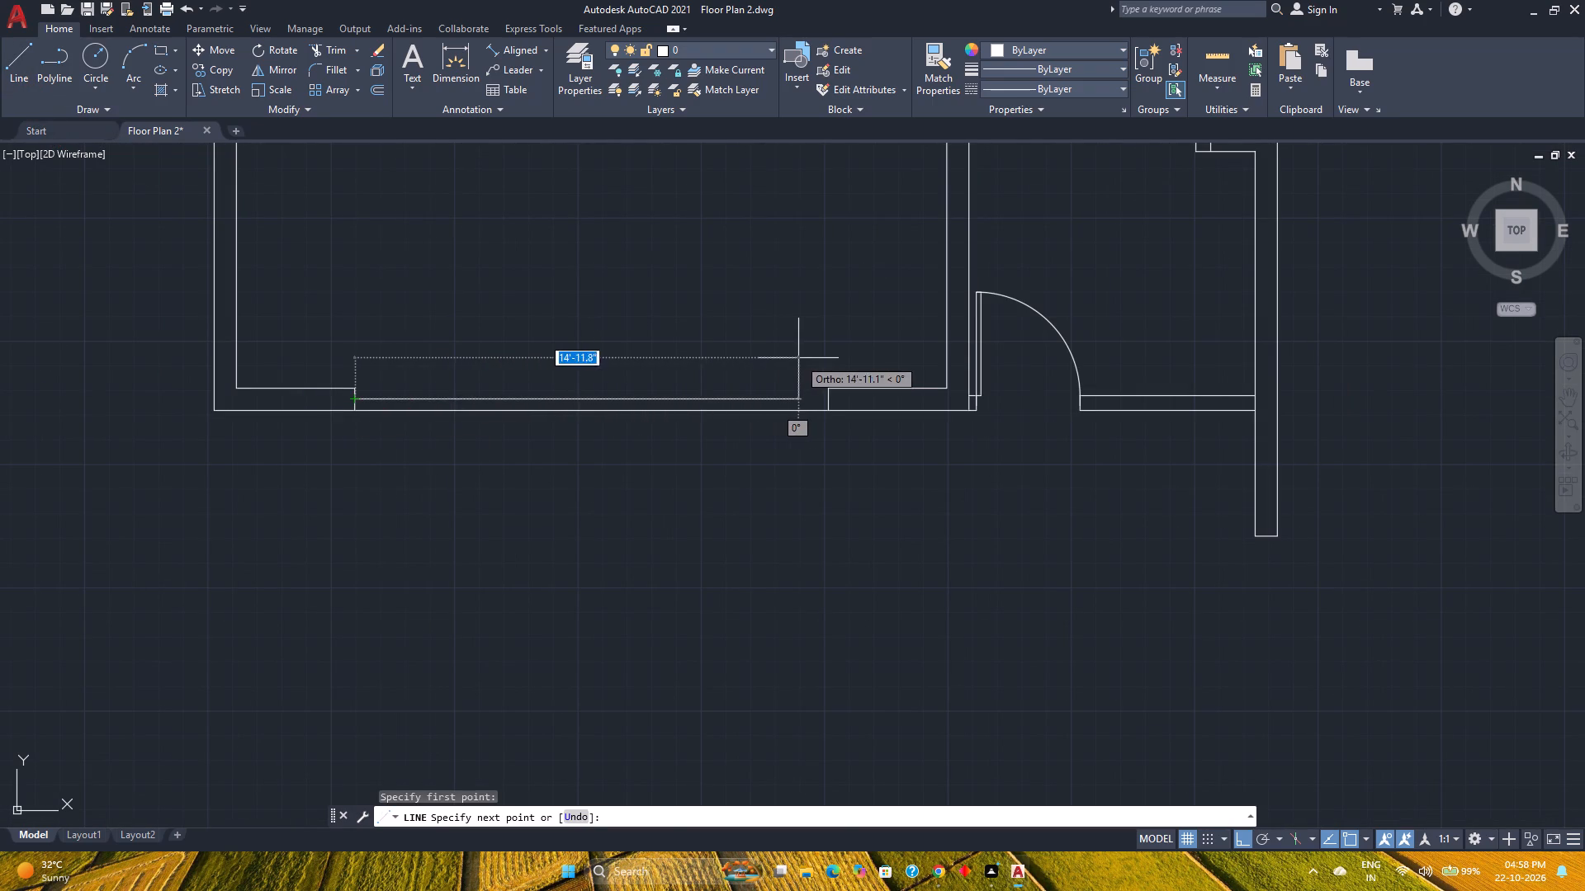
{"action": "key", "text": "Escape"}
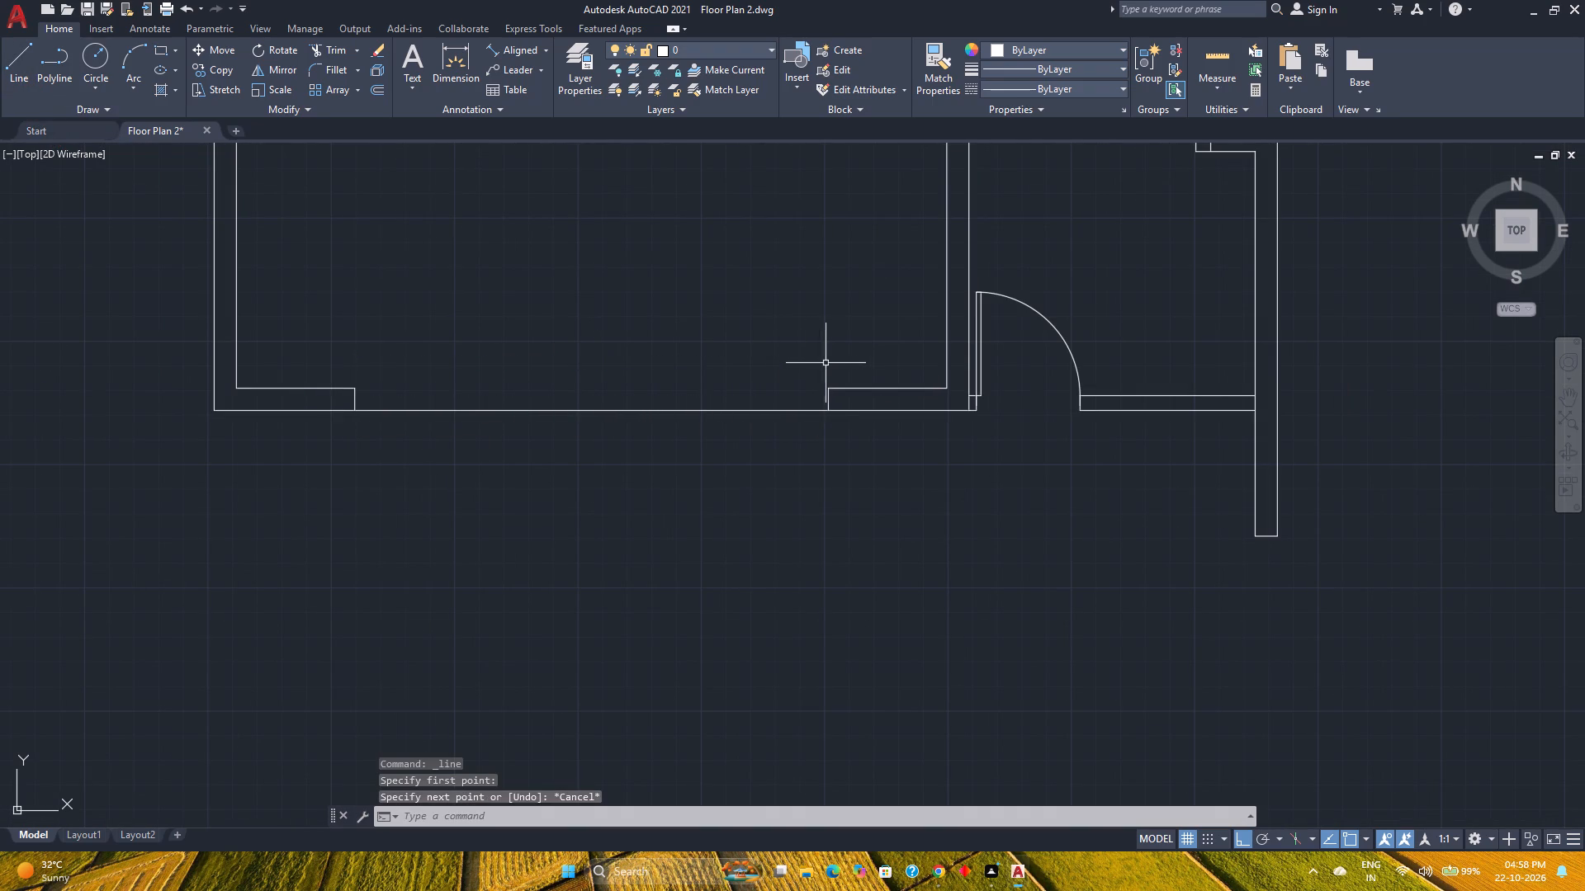
Draw a 16' by 9" rectangle starting from the midpoint of the right short vertical line in the bottom wall.
{"action": "left_click", "coordinate": [166, 52]}
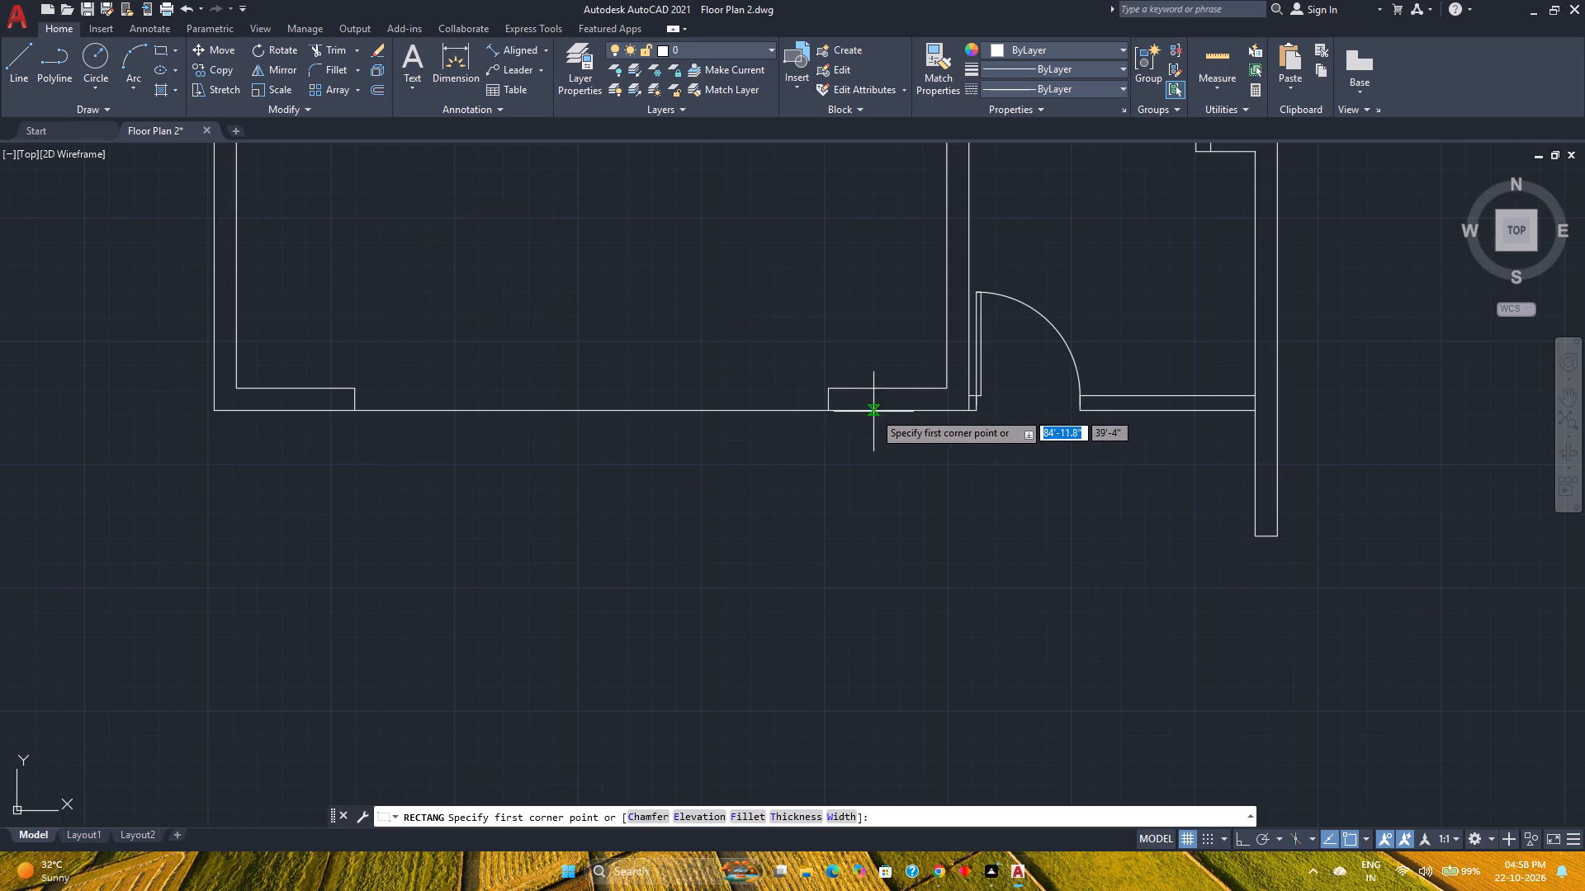
{"action": "scroll", "coordinate": [871, 412], "scroll_direction": "up", "scroll_amount": 2}
{"action": "left_click", "coordinate": [764, 381]}
{"action": "middle_click_drag", "start_coordinate": [532, 395], "coordinate": [1095, 458]}
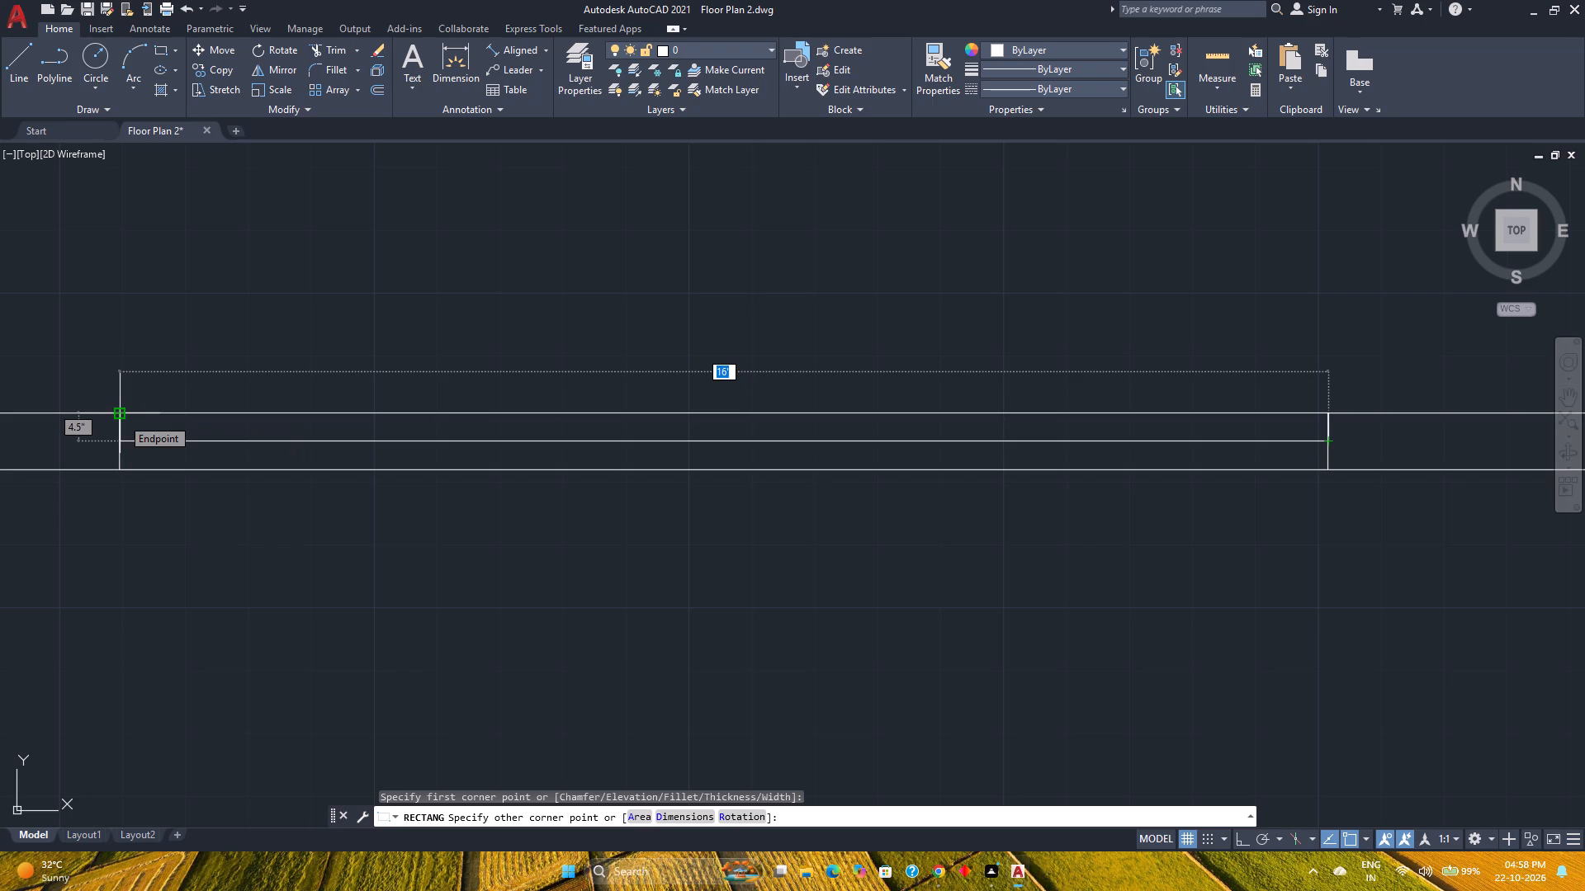
{"action": "type", "text": "16',"}
{"action": "key", "text": "9"}
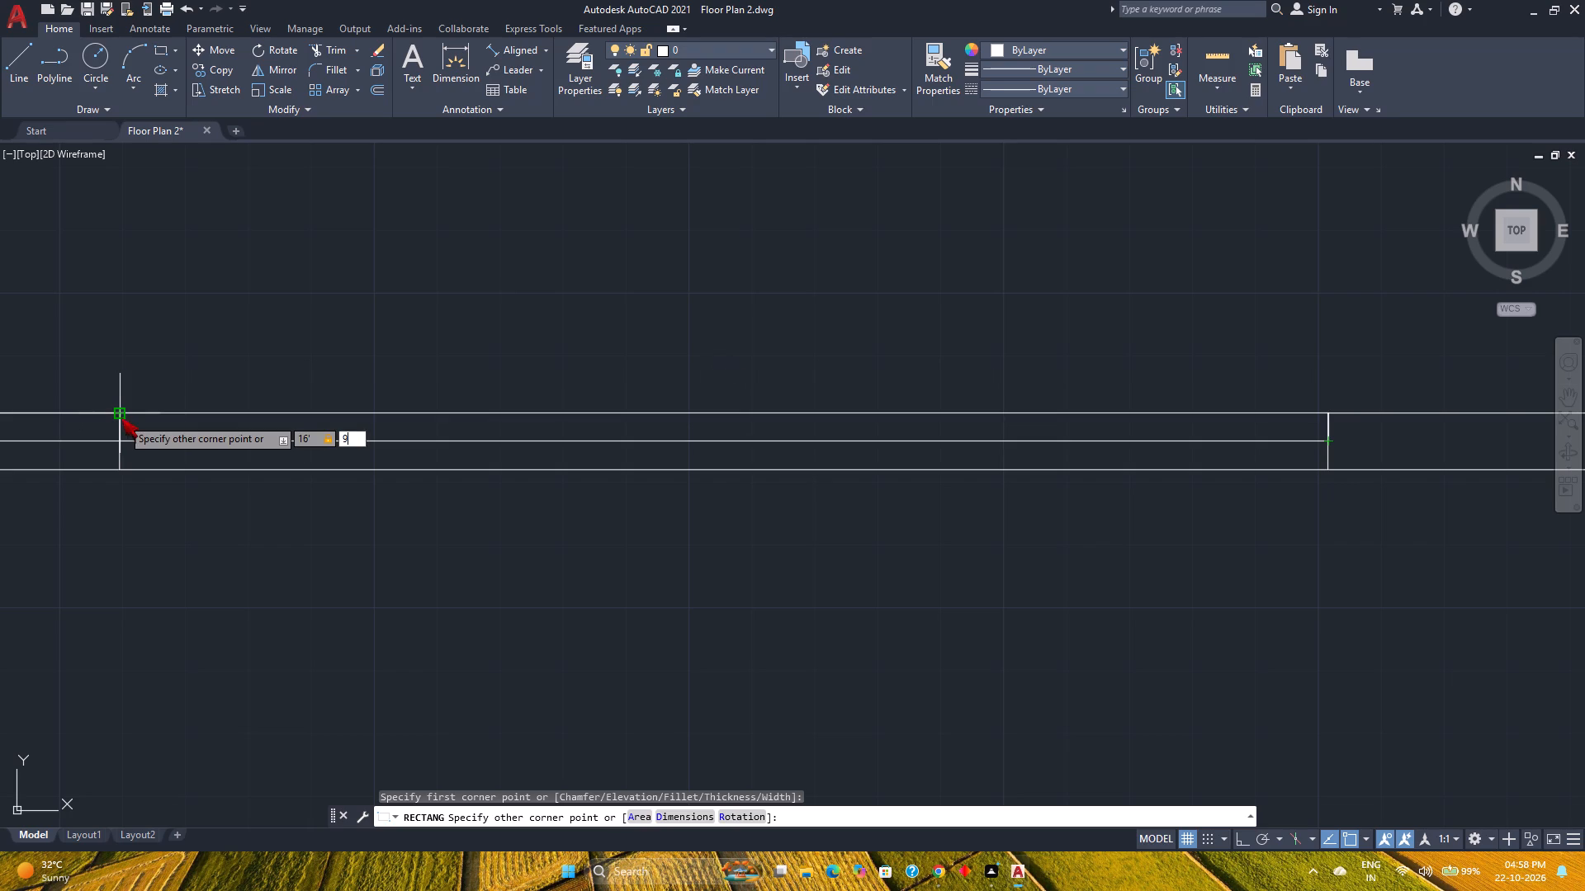
{"action": "key", "text": "Return"}
Move the rectangle 16' to the left so its lower-right corner meets the midpoint of the opening's right end line.
{"action": "scroll", "coordinate": [121, 417], "scroll_direction": "down", "scroll_amount": 3}
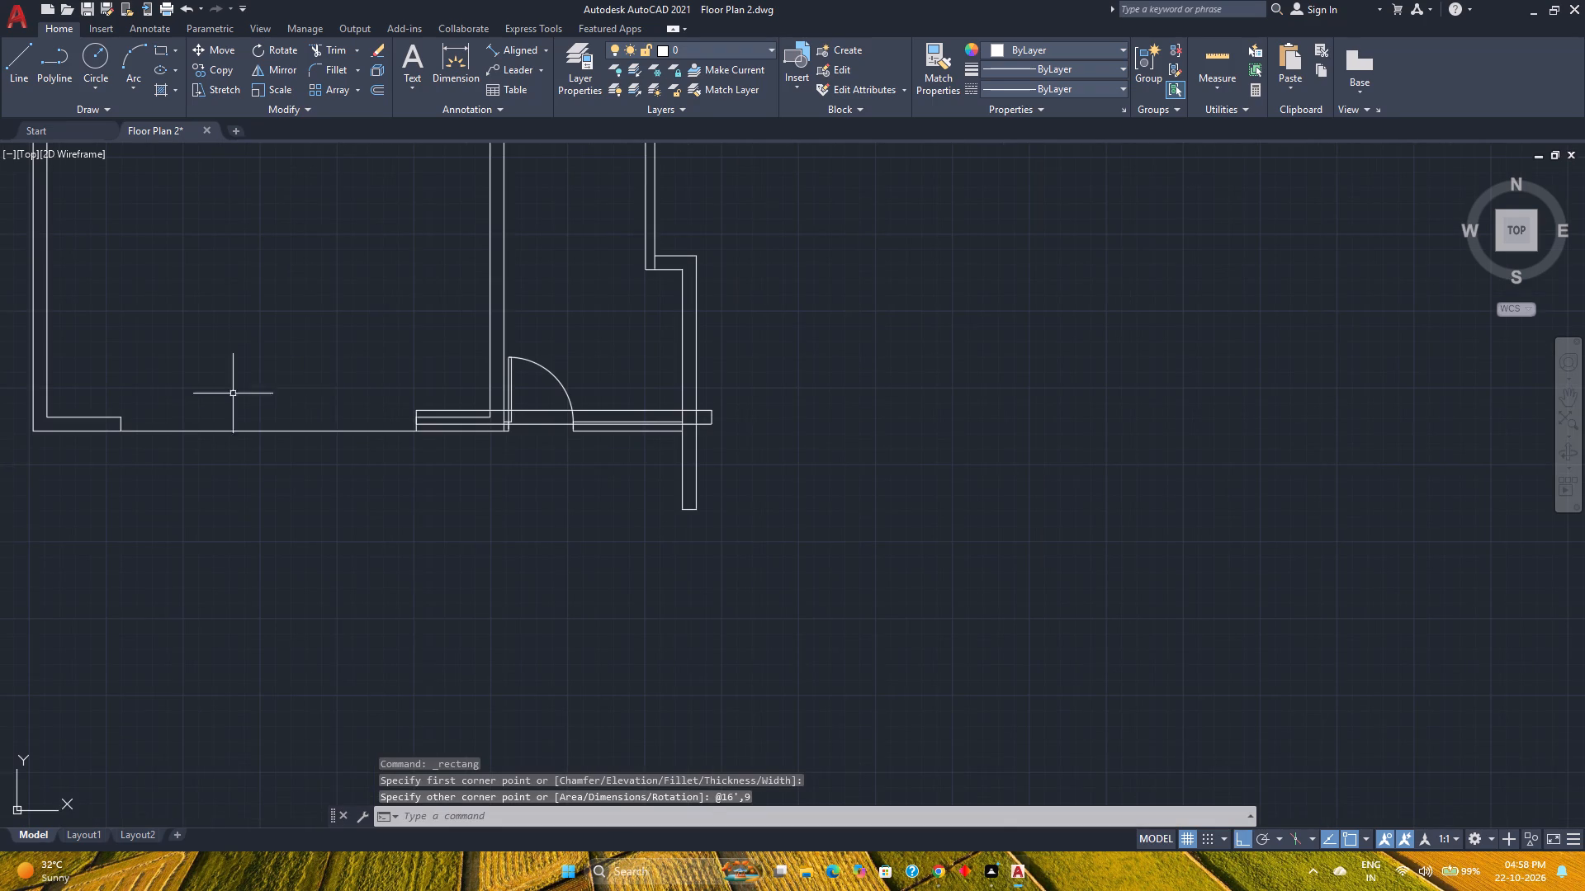
{"action": "left_click", "coordinate": [616, 410]}
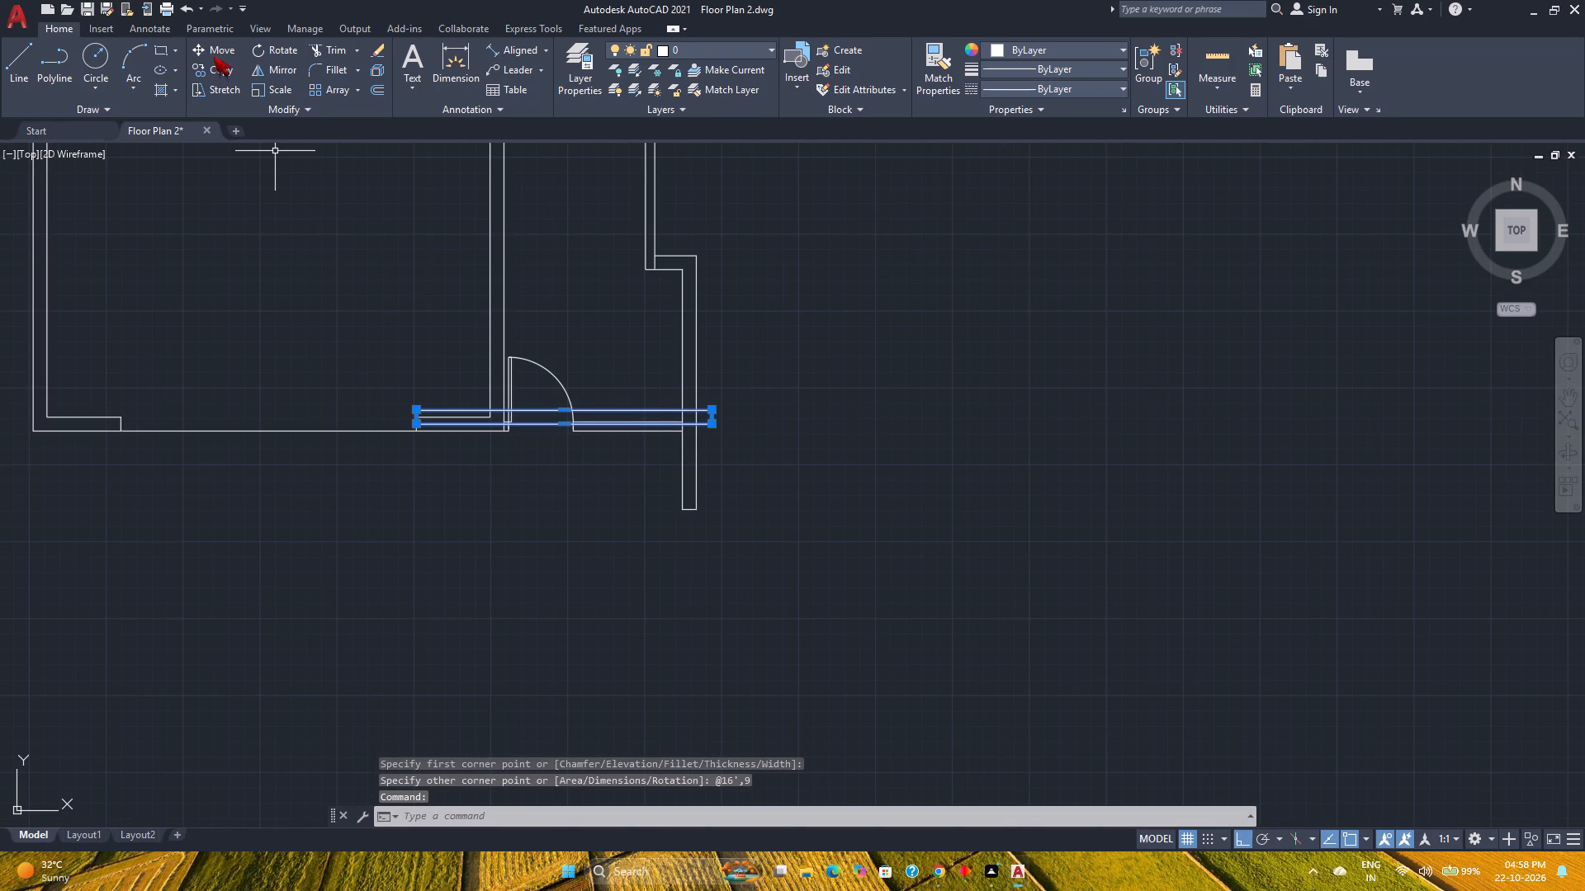
{"action": "left_click", "coordinate": [215, 58]}
{"action": "scroll", "coordinate": [749, 449], "scroll_direction": "up", "scroll_amount": 2}
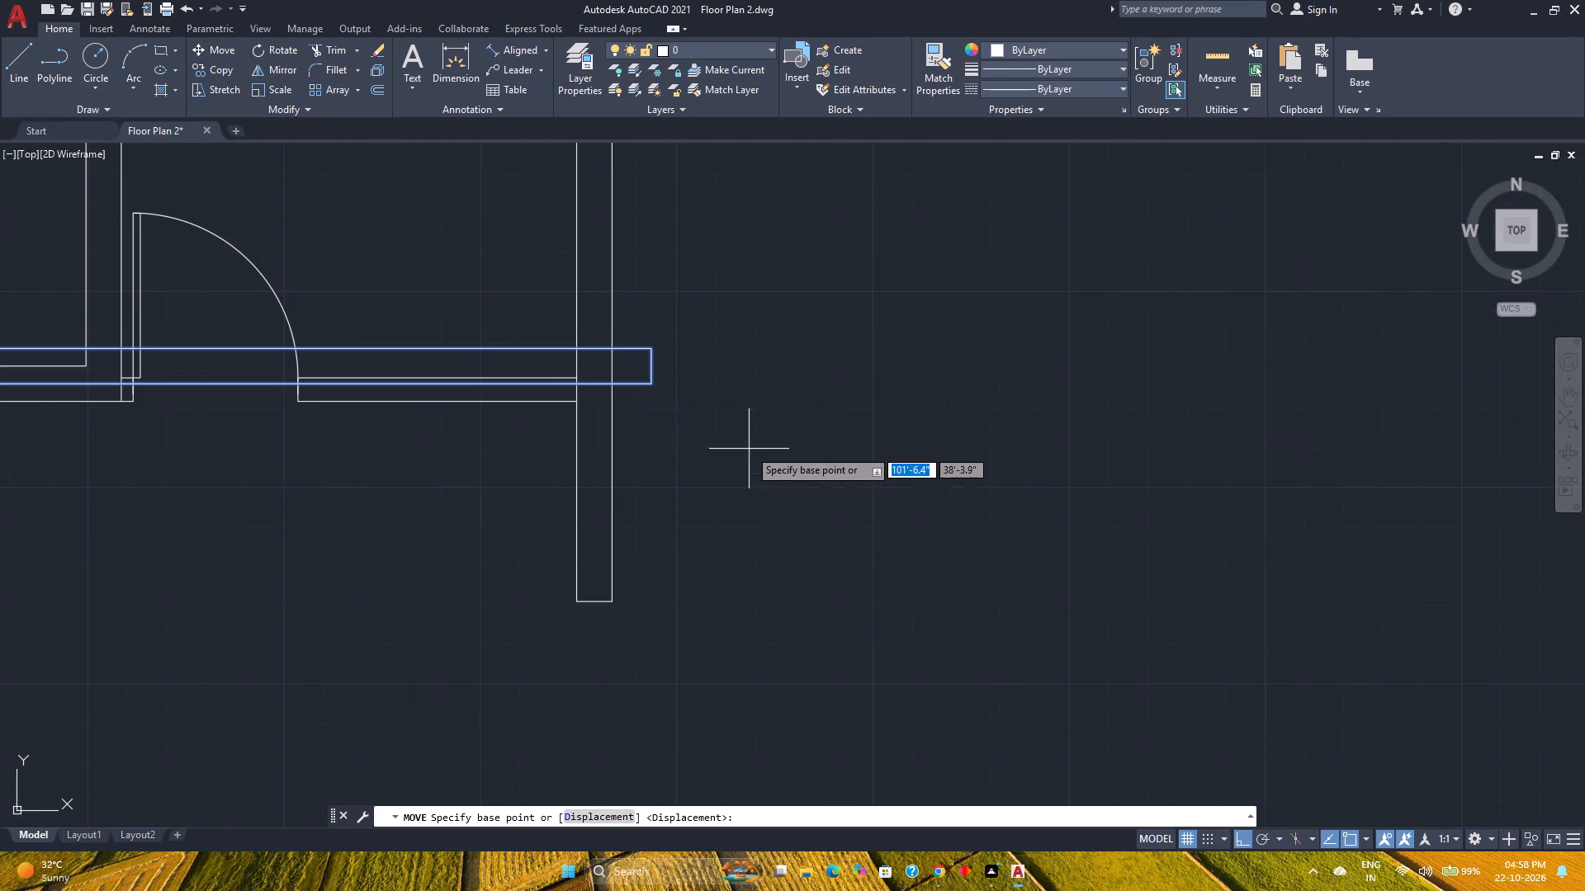
{"action": "left_click", "coordinate": [652, 382]}
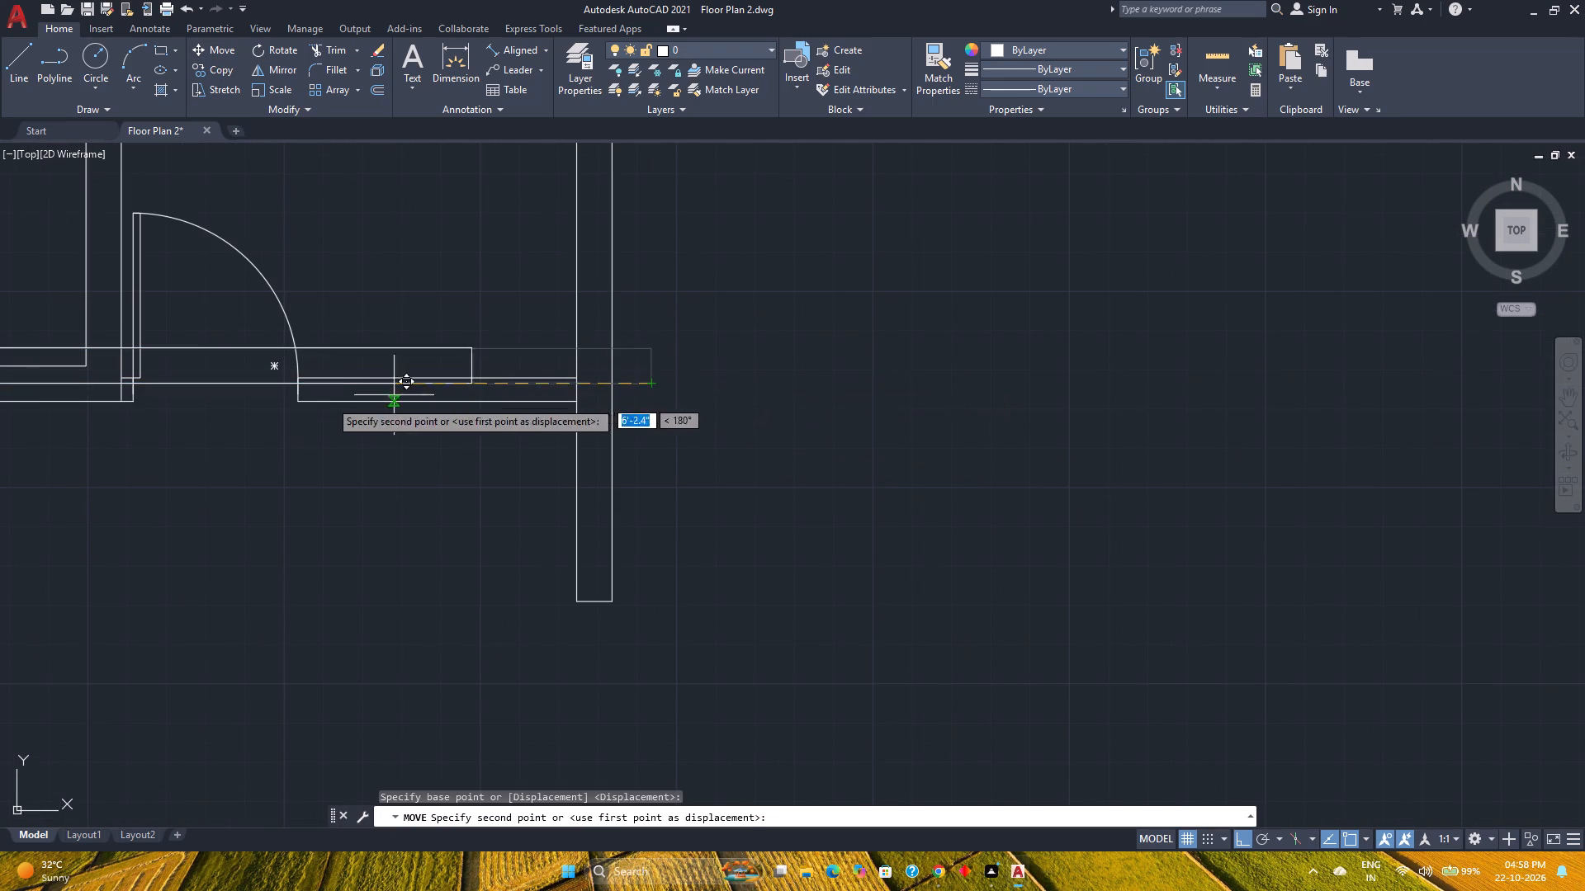
{"action": "middle_click_drag", "start_coordinate": [324, 400], "coordinate": [1072, 436]}
{"action": "middle_click", "coordinate": [1072, 436]}
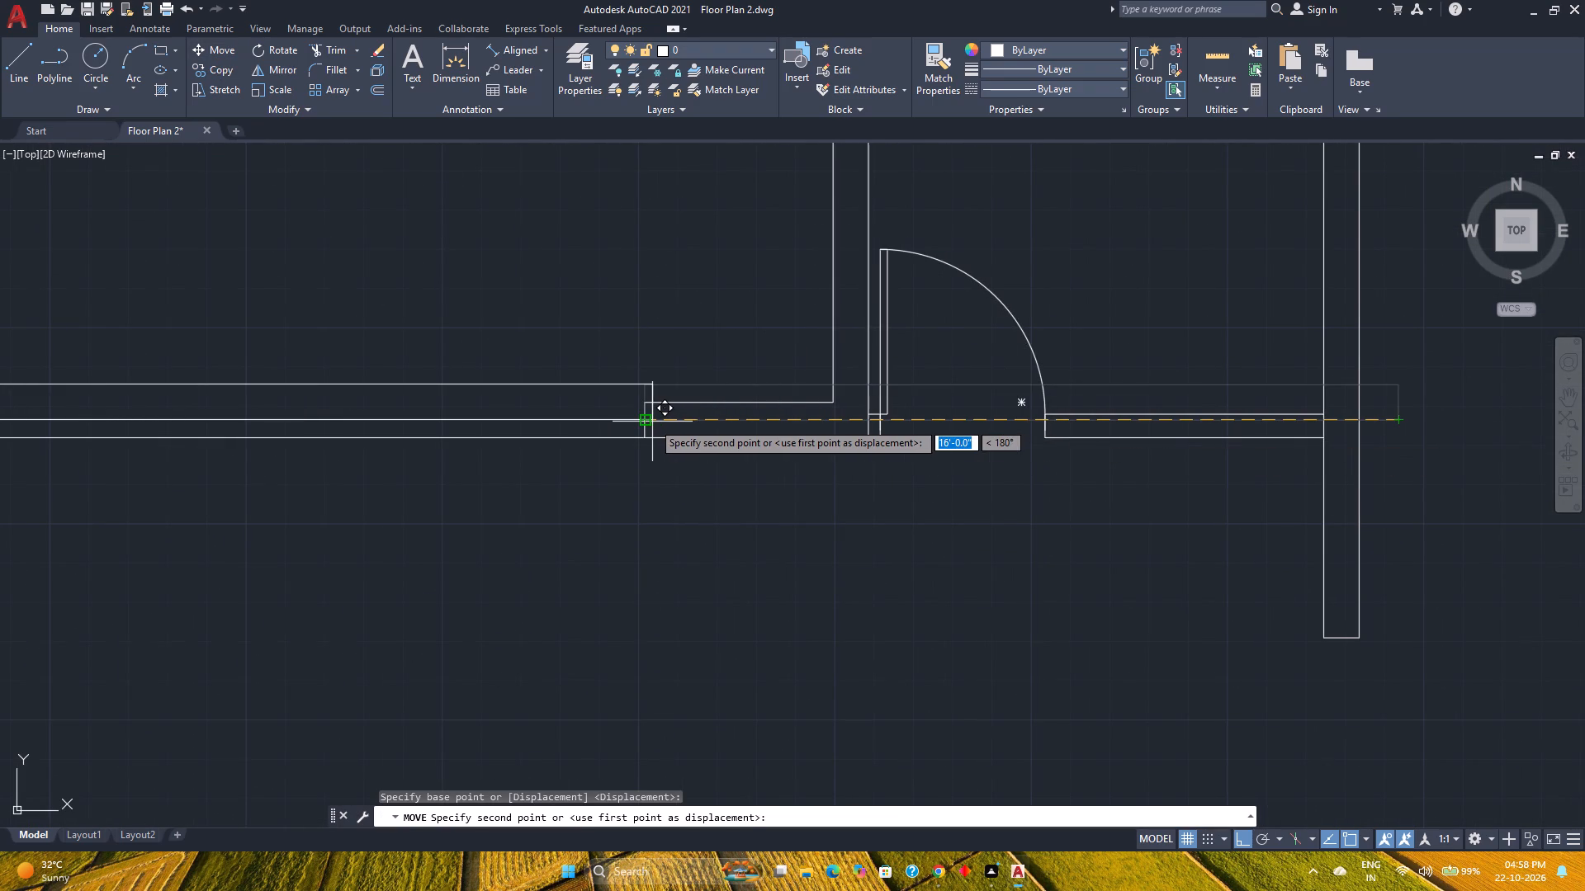
{"action": "left_click", "coordinate": [650, 422]}
Stretch the rectangle's top edge down to align with the inner line of the large room's bottom wall.
{"action": "scroll", "coordinate": [523, 498], "scroll_direction": "down", "scroll_amount": 1}
{"action": "middle_click_drag", "start_coordinate": [523, 498], "coordinate": [734, 562]}
{"action": "scroll", "coordinate": [700, 517], "scroll_direction": "up", "scroll_amount": 1}
{"action": "left_click", "coordinate": [700, 517]}
{"action": "left_click", "coordinate": [690, 506]}
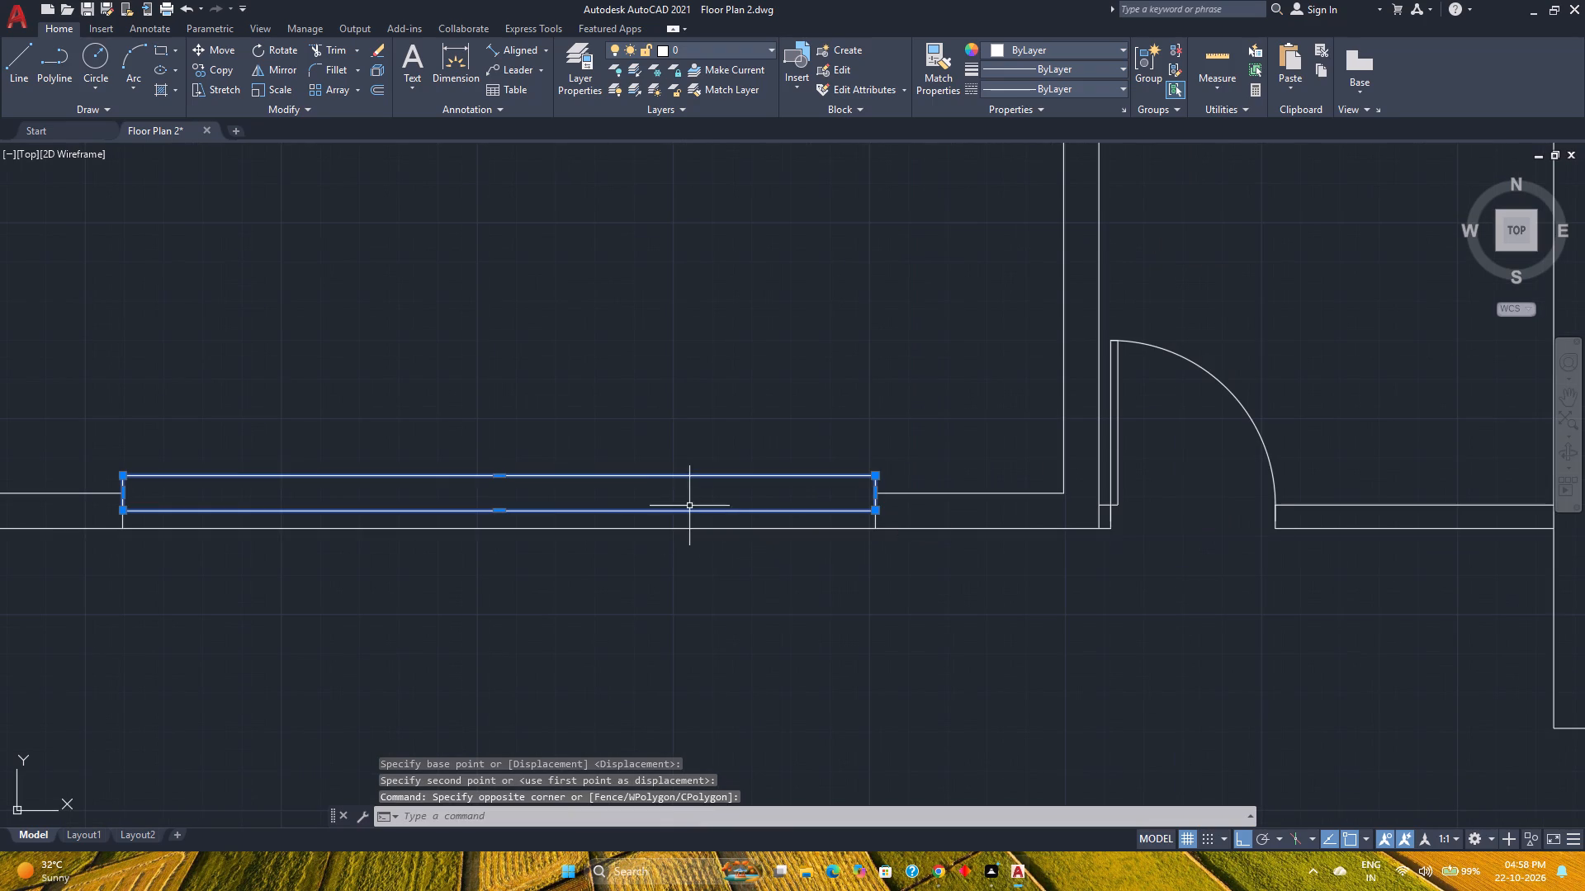
{"action": "left_click", "coordinate": [499, 472]}
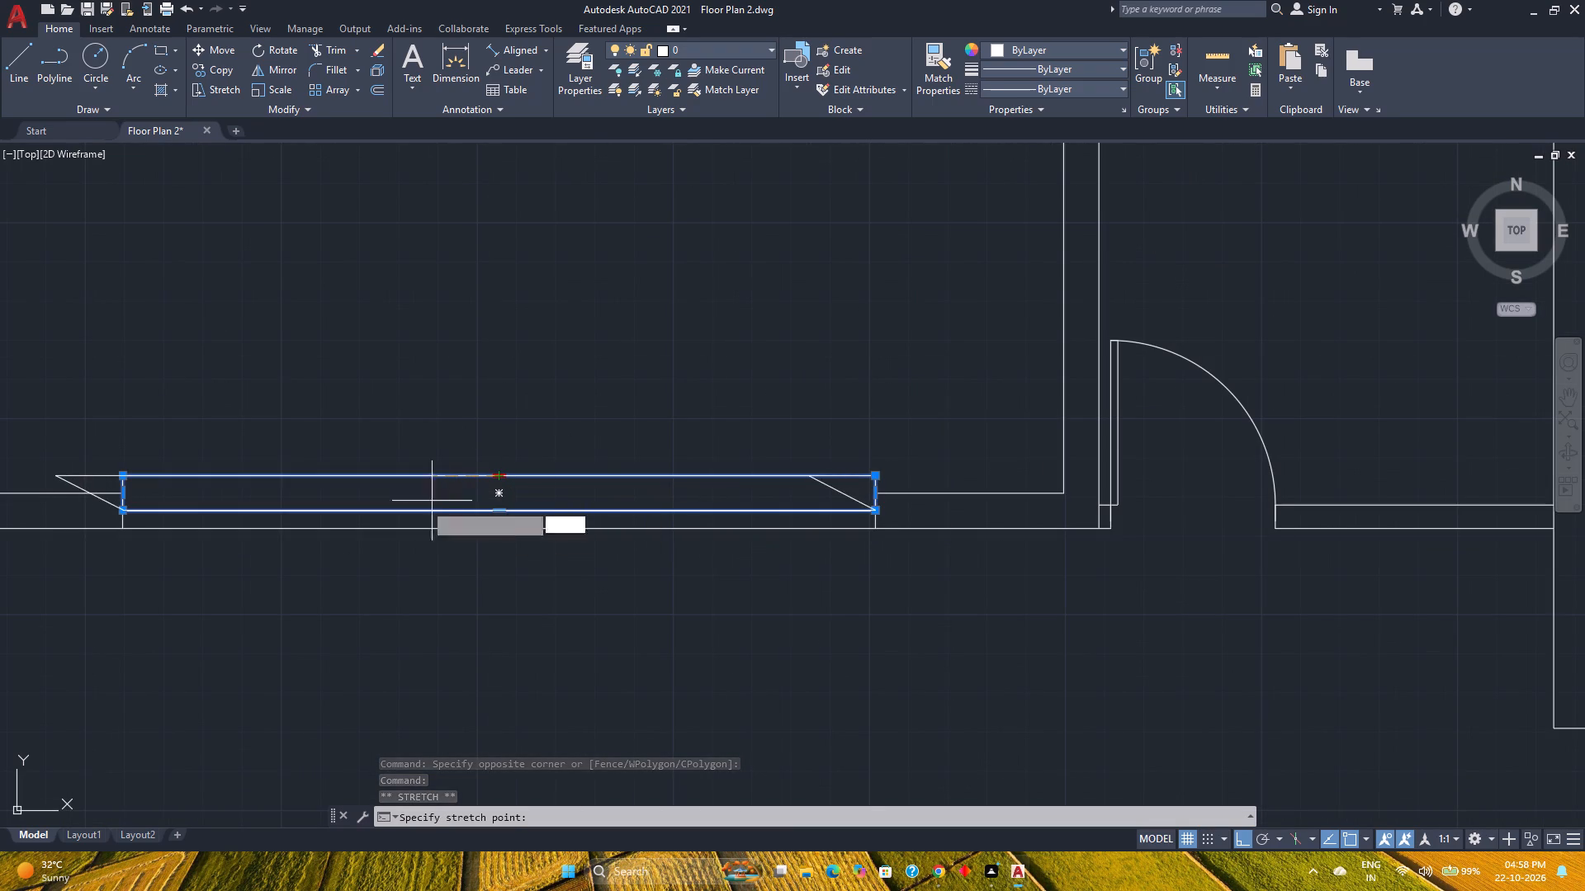
{"action": "scroll", "coordinate": [494, 497], "scroll_direction": "up", "scroll_amount": 1}
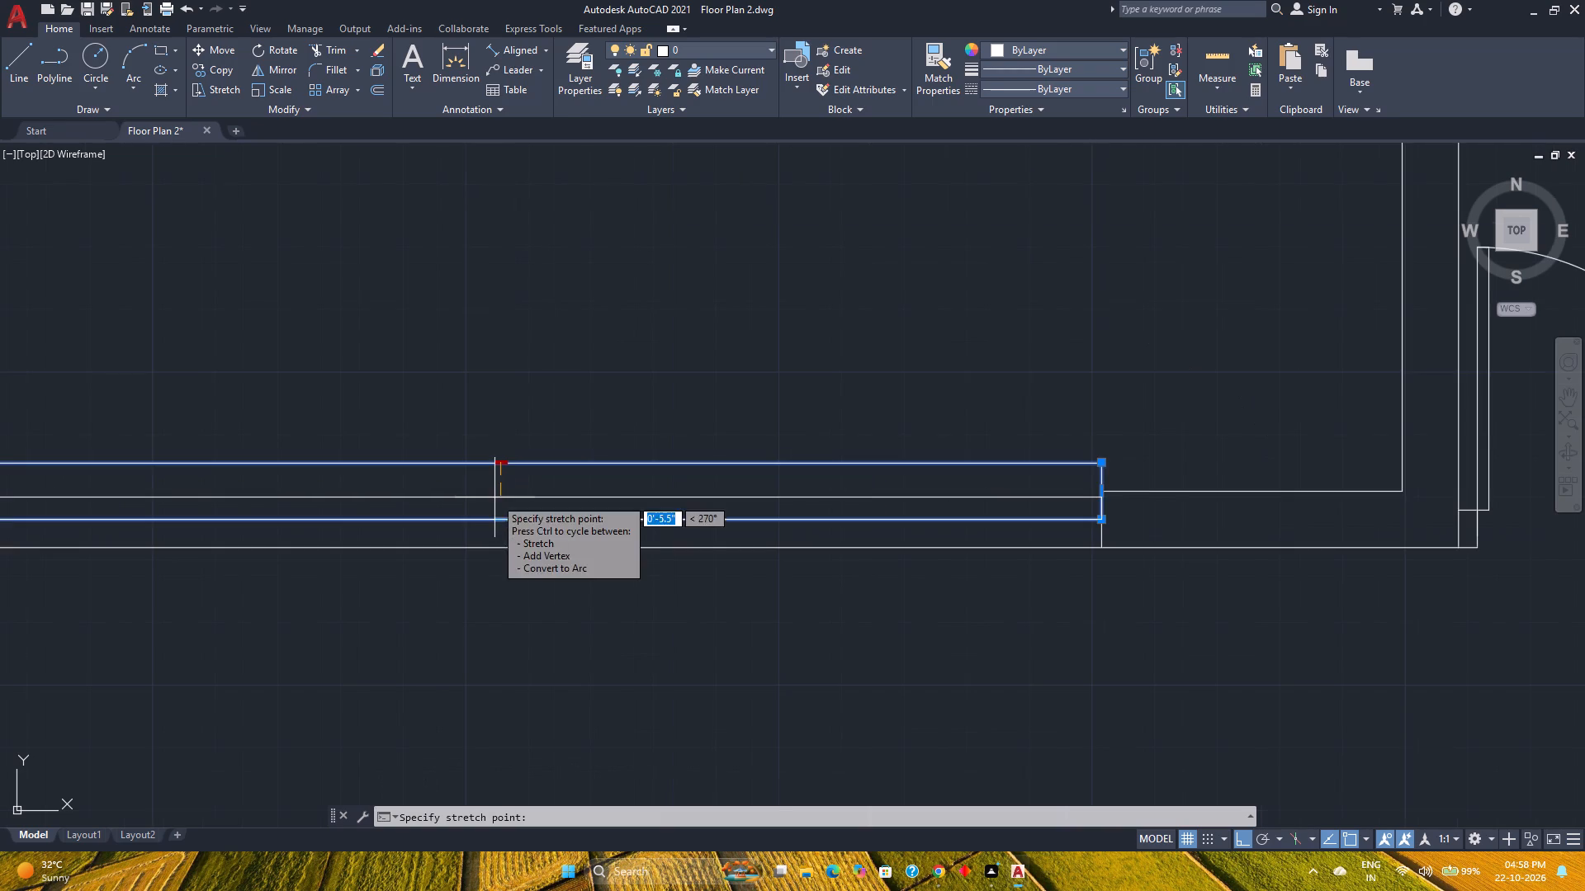
{"action": "left_click", "coordinate": [504, 489]}
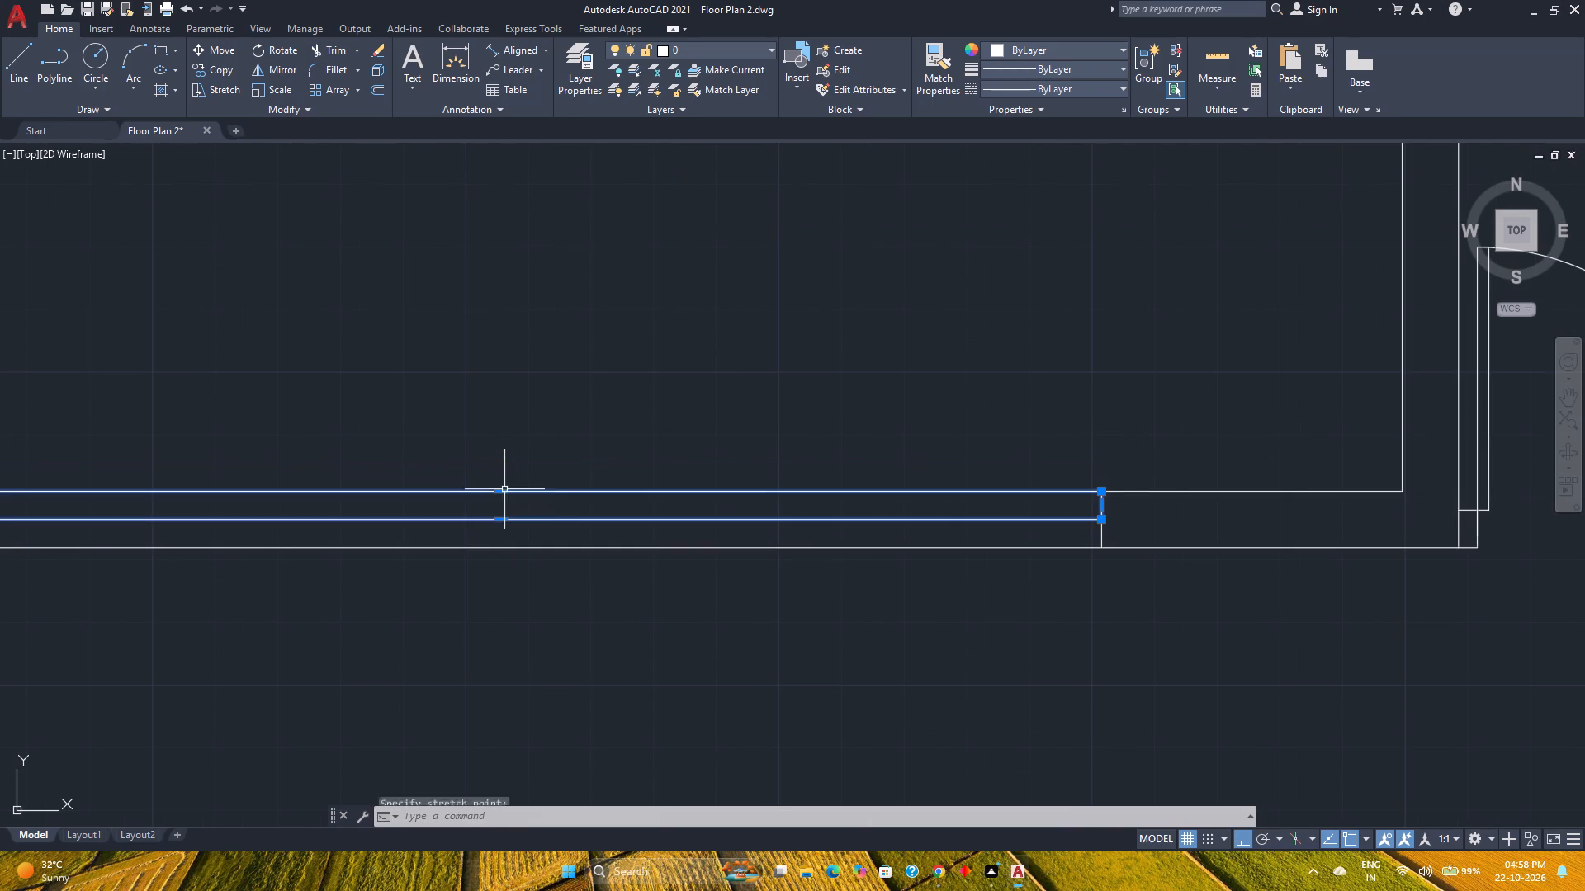
{"action": "key", "text": "Escape"}
Give the rectangle in the bottom wall opening the ACAD_ISO03W100 dashed linetype and a 0.30 mm lineweight.
{"action": "scroll", "coordinate": [544, 527], "scroll_direction": "down", "scroll_amount": 2}
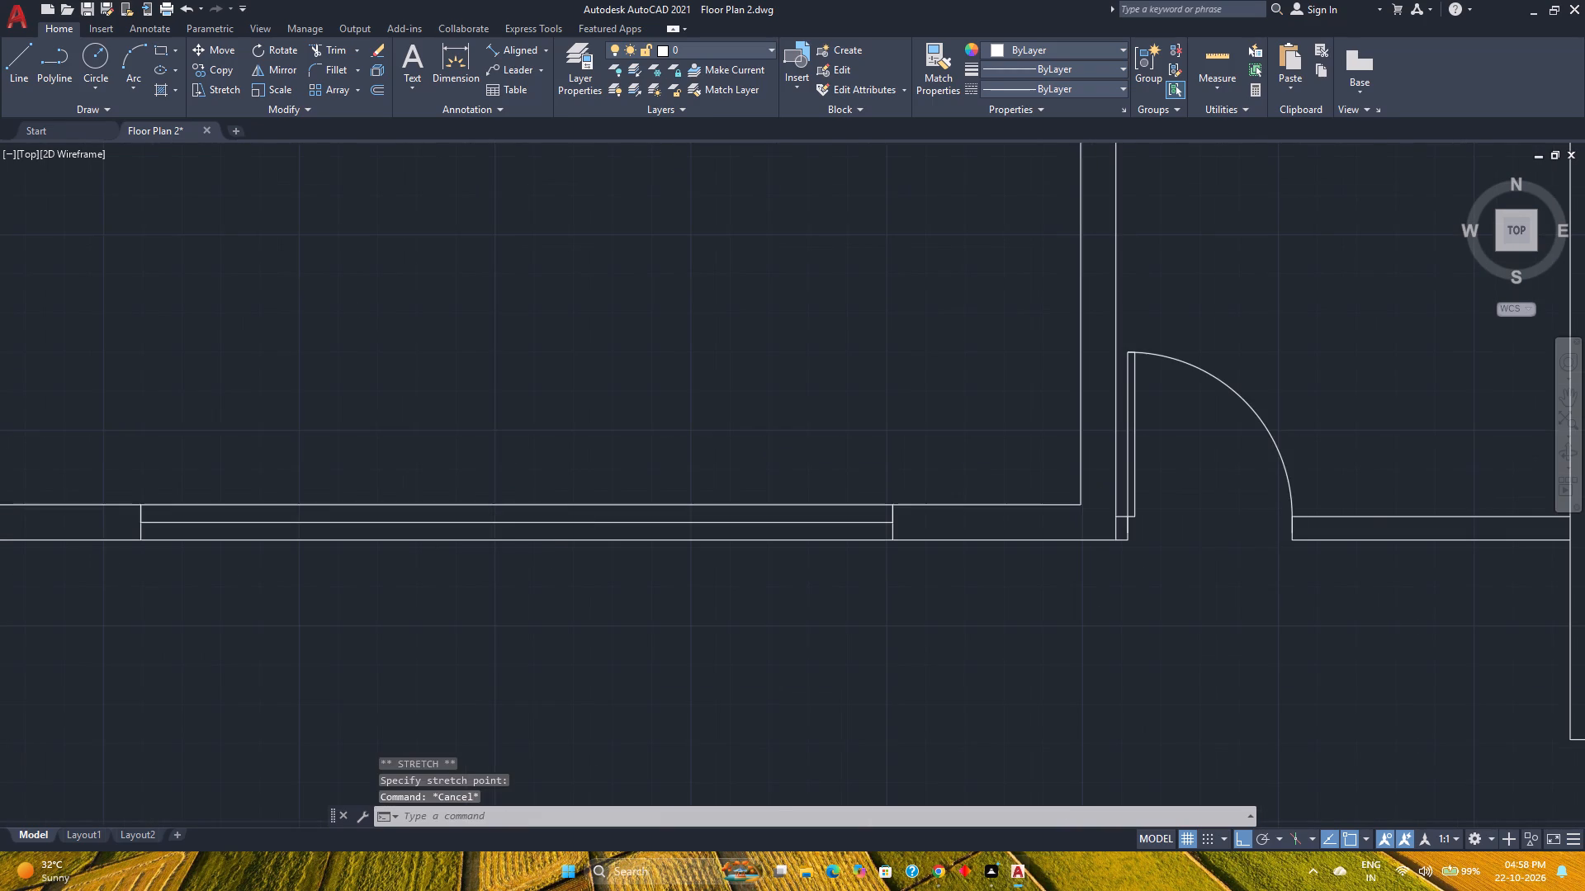
{"action": "middle_click_drag", "start_coordinate": [548, 526], "coordinate": [642, 556]}
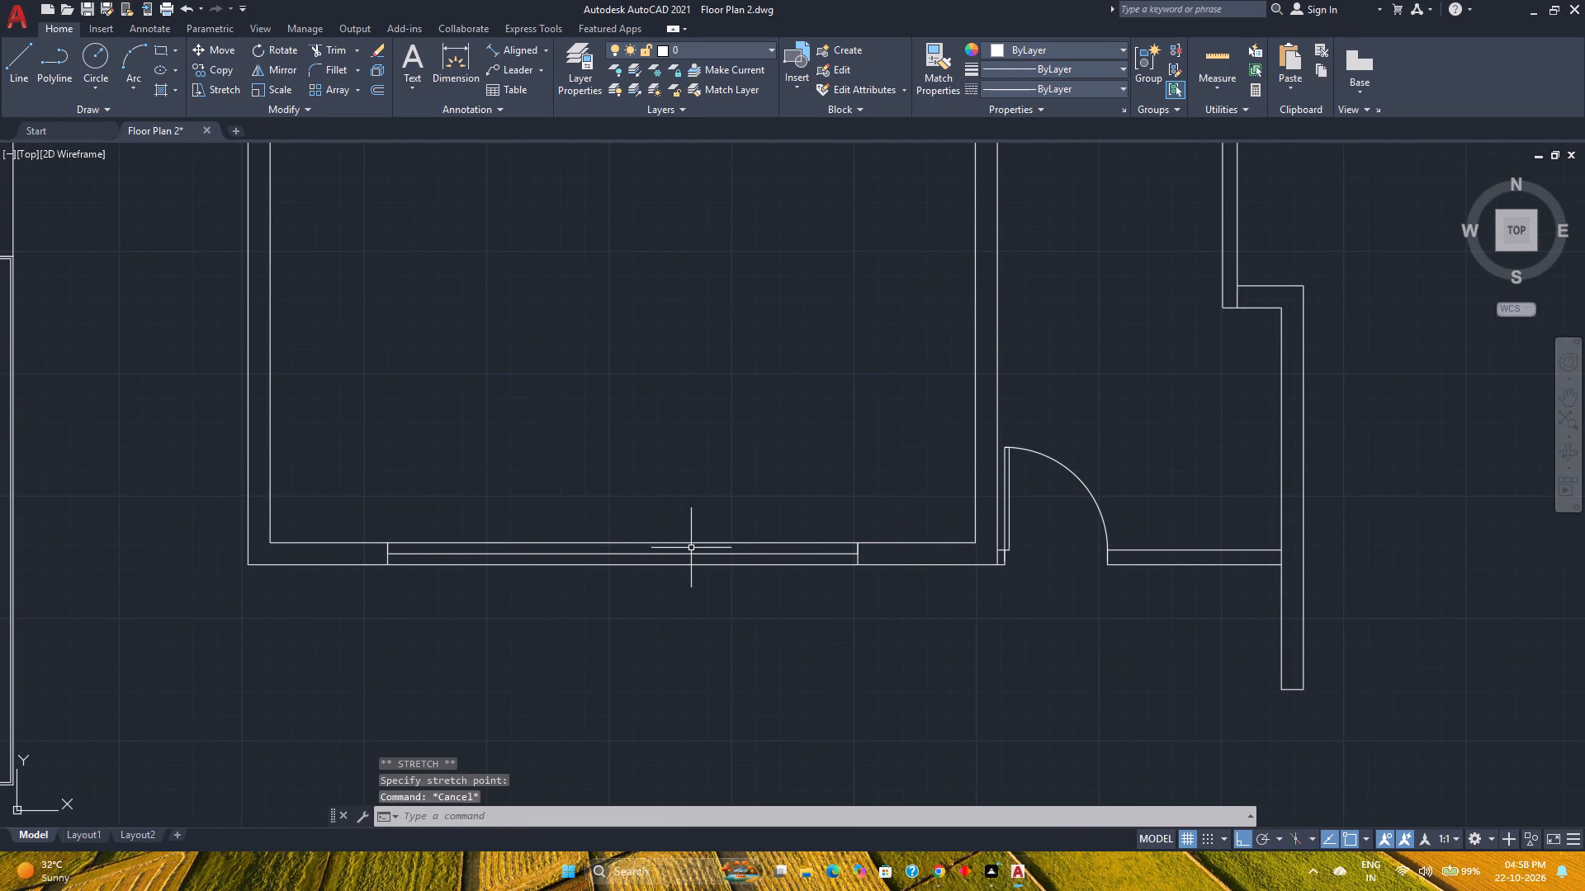
{"action": "left_click", "coordinate": [714, 559]}
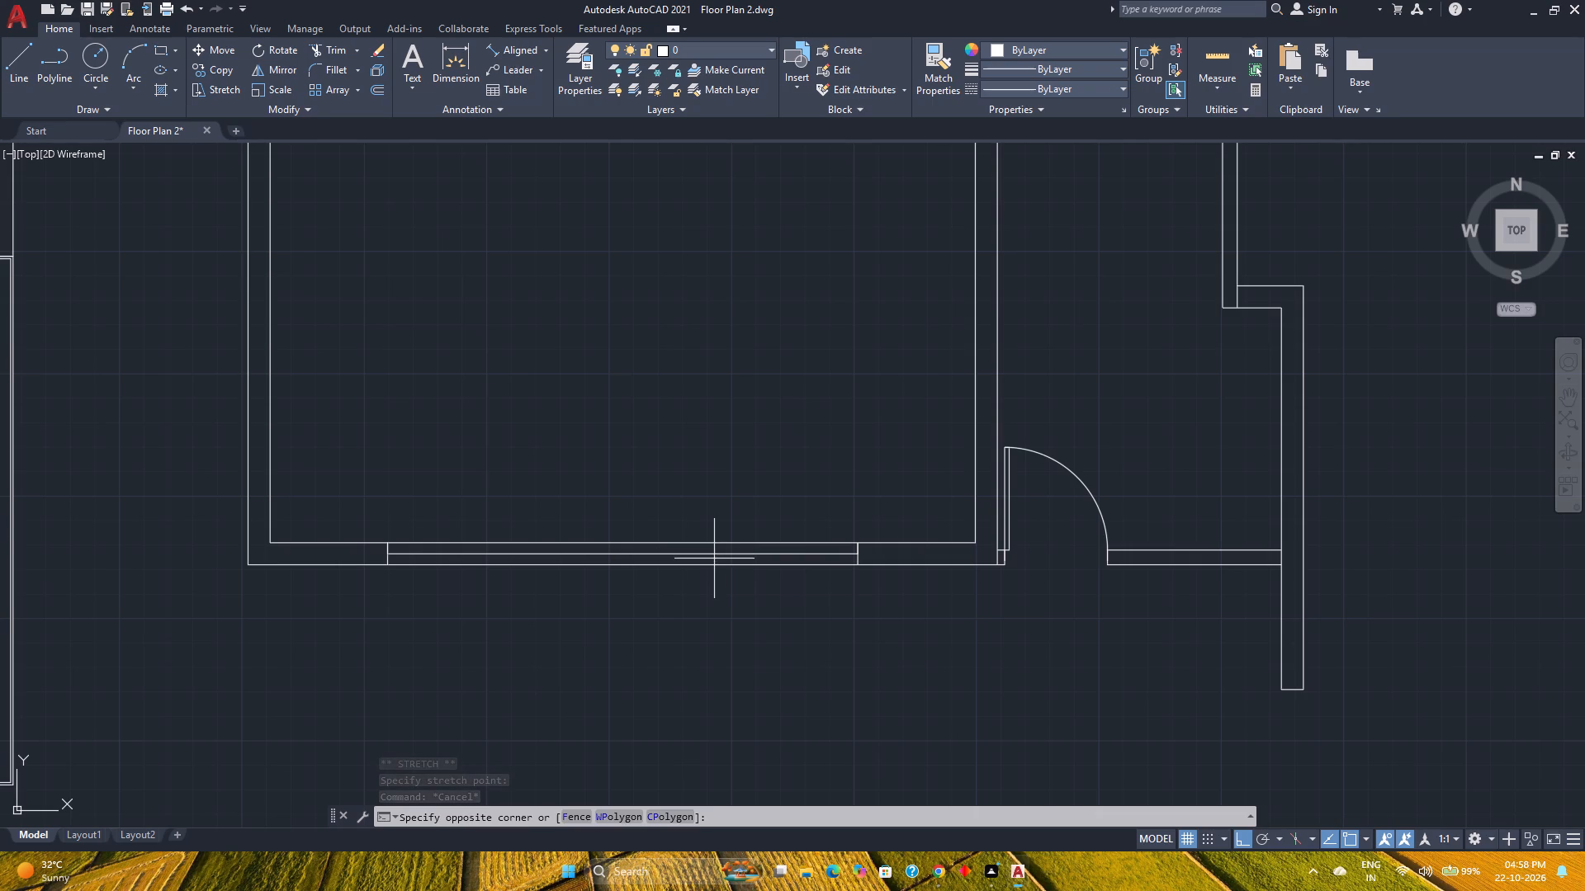
{"action": "left_click", "coordinate": [679, 535]}
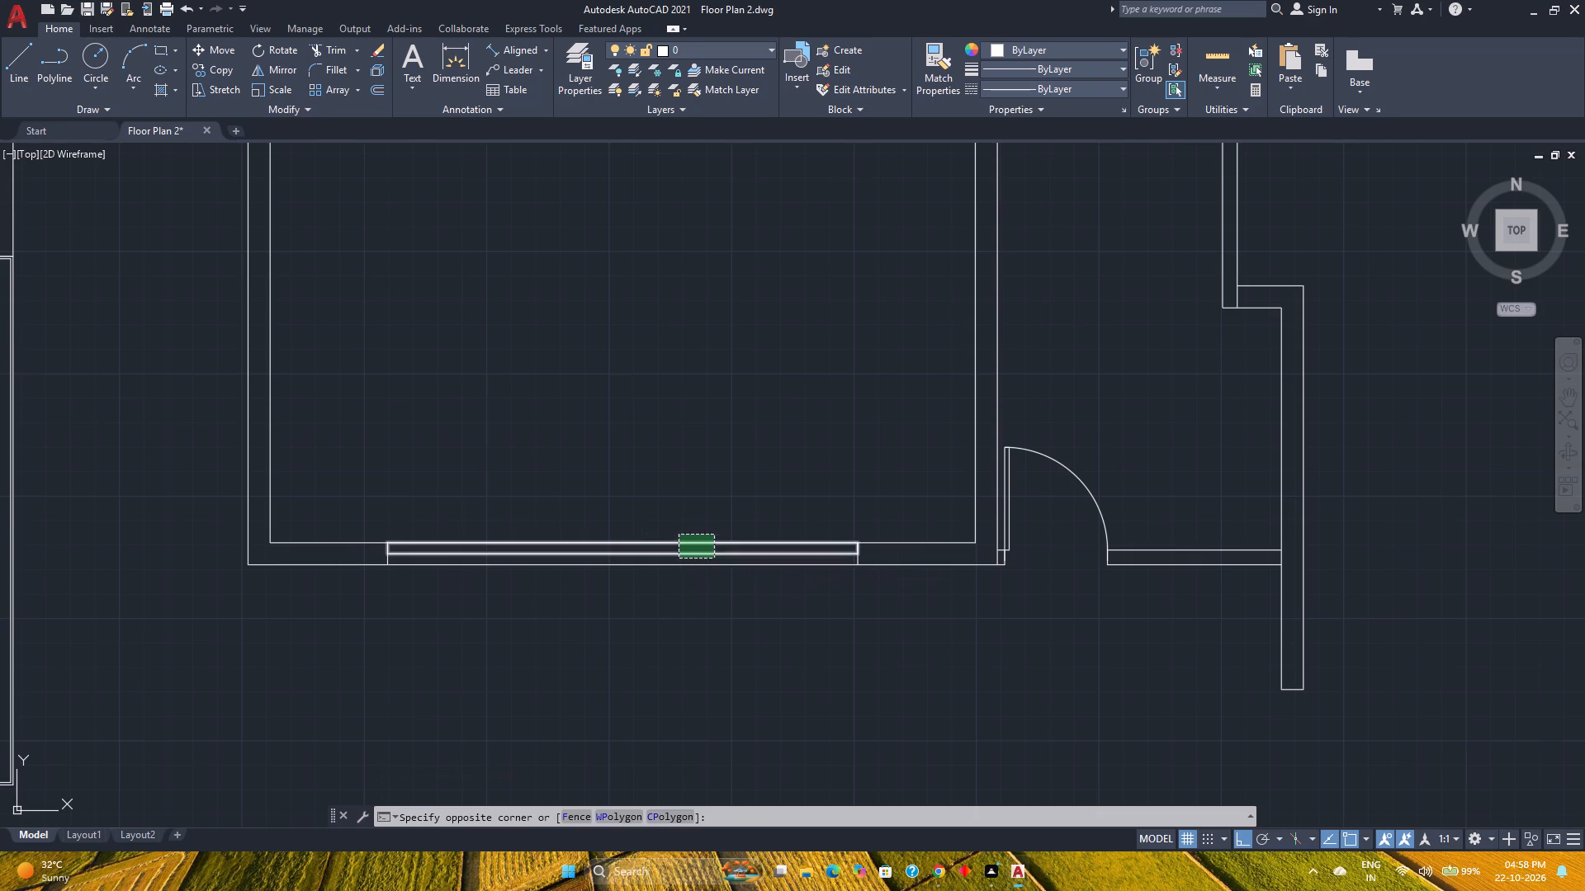
{"action": "left_click", "coordinate": [1068, 84]}
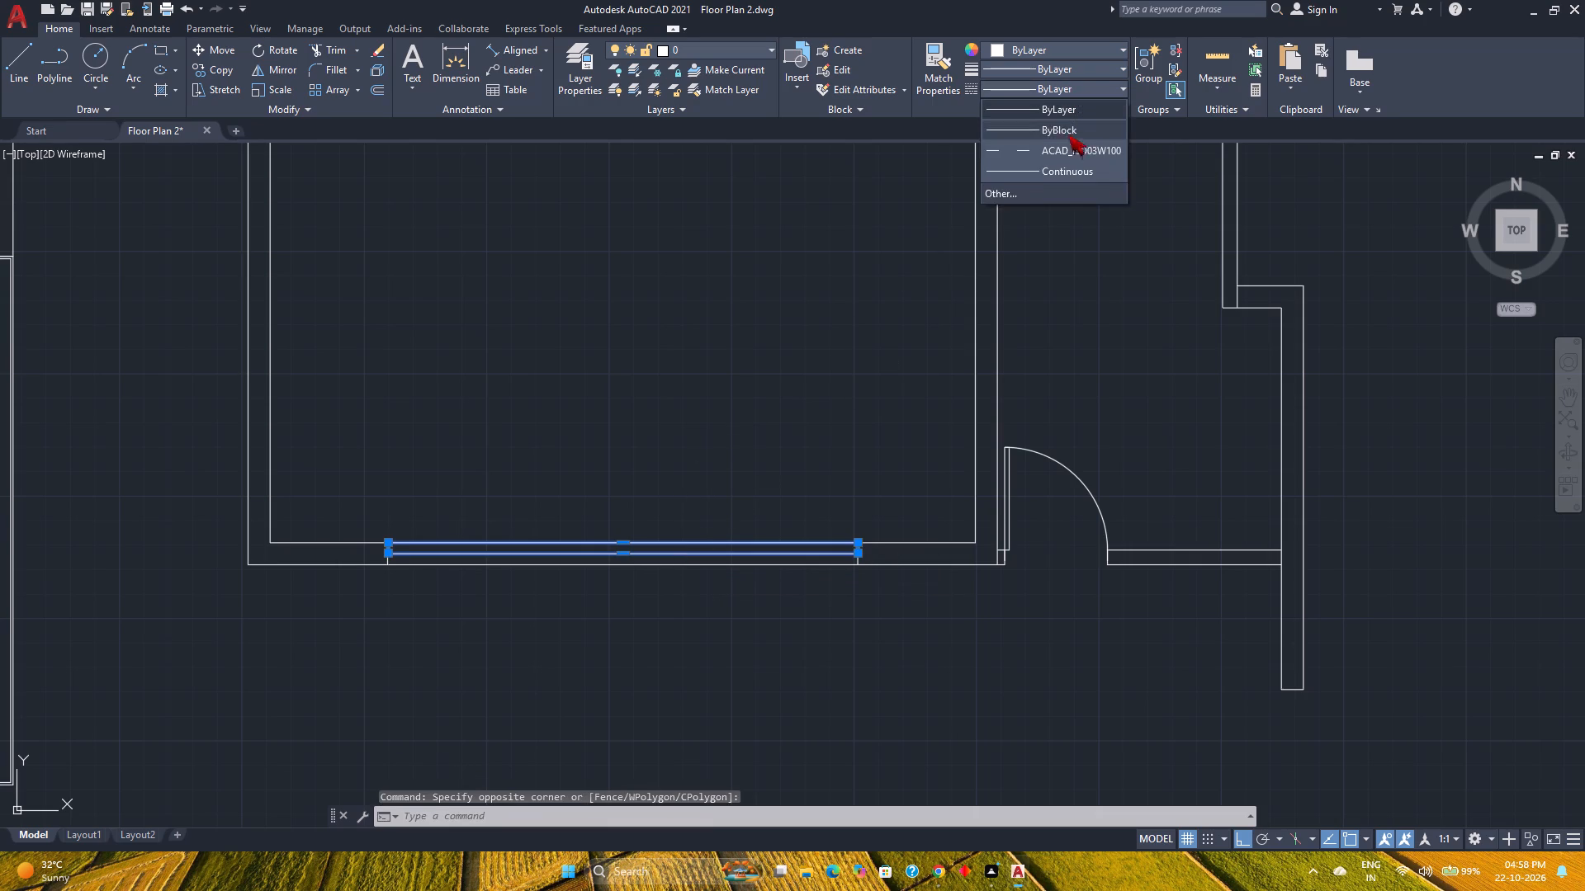
{"action": "left_click", "coordinate": [1060, 143]}
{"action": "left_click", "coordinate": [1066, 69]}
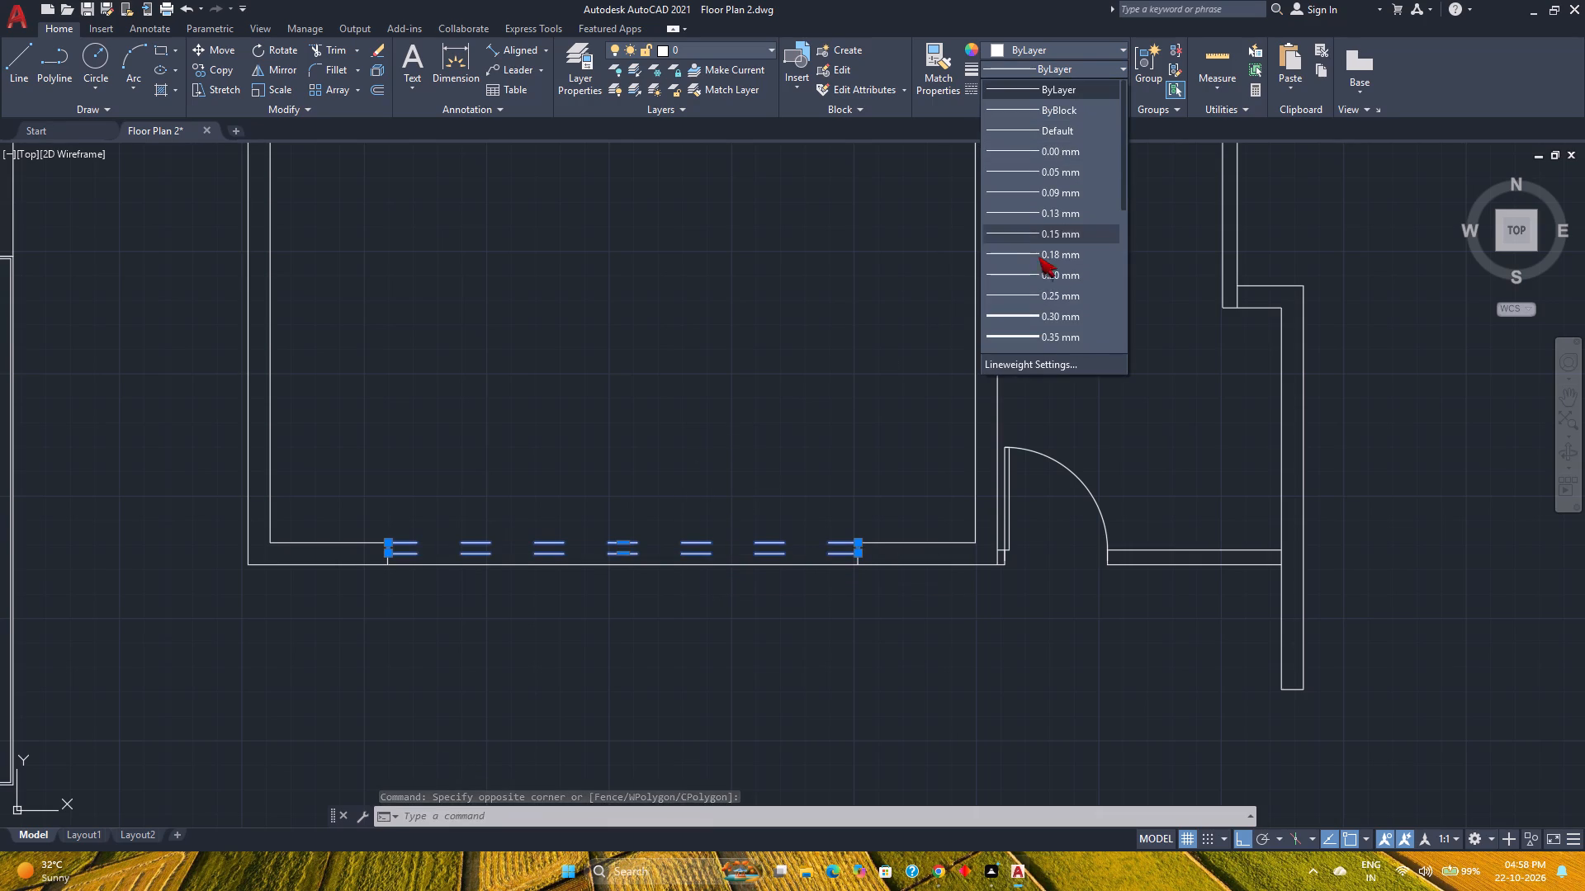
{"action": "left_click", "coordinate": [1034, 318]}
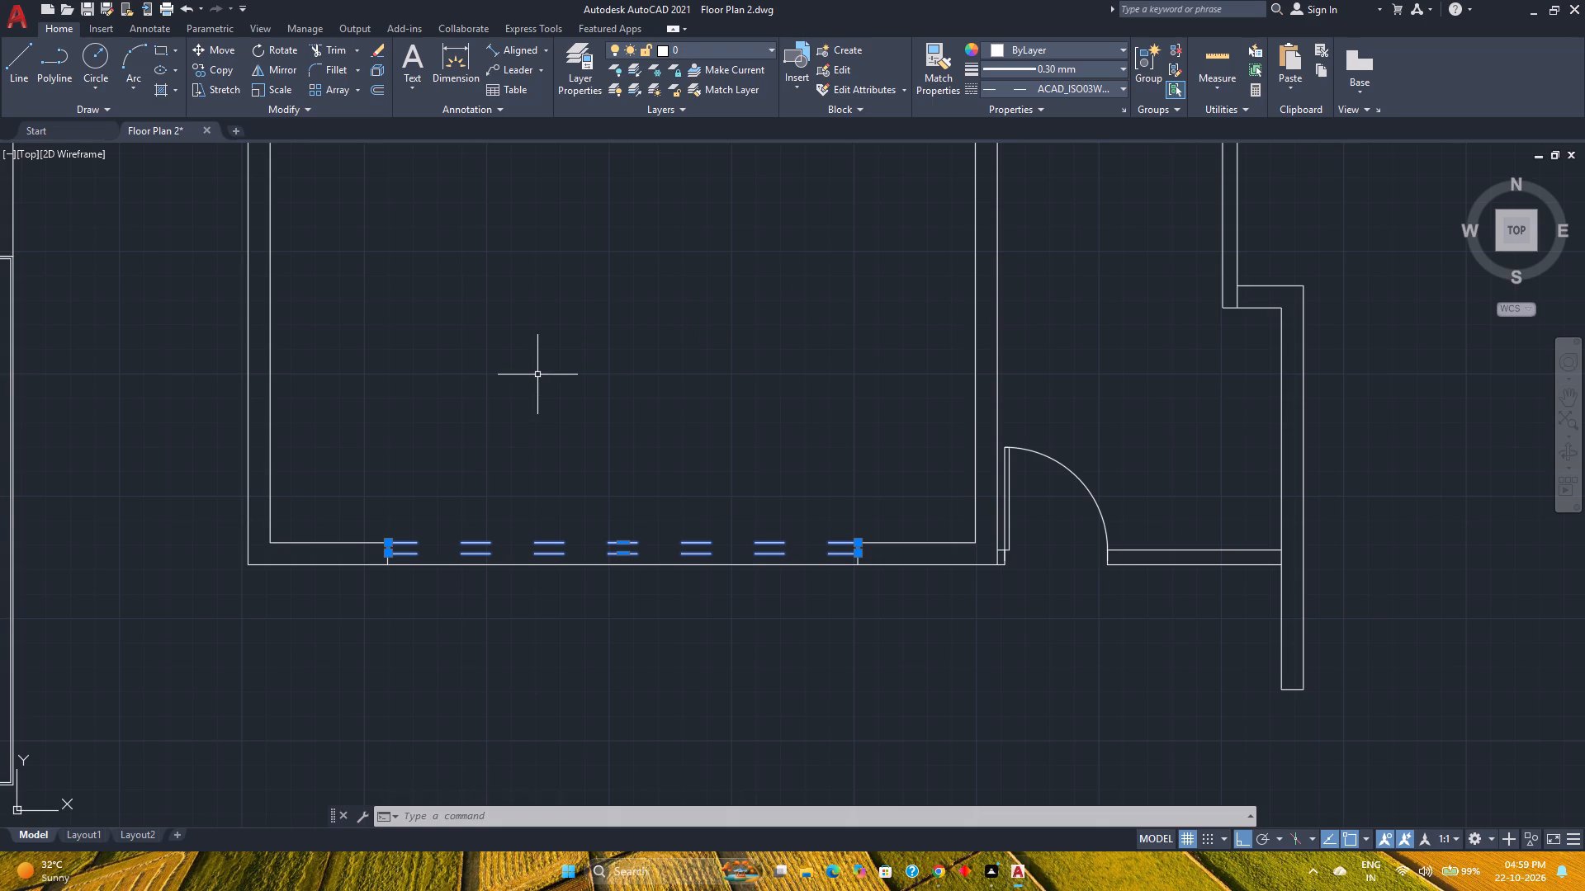
Set the opening rectangle's linetype scale to 0.25.
{"action": "key", "text": "ctrl+1"}
{"action": "left_click", "coordinate": [124, 137]}
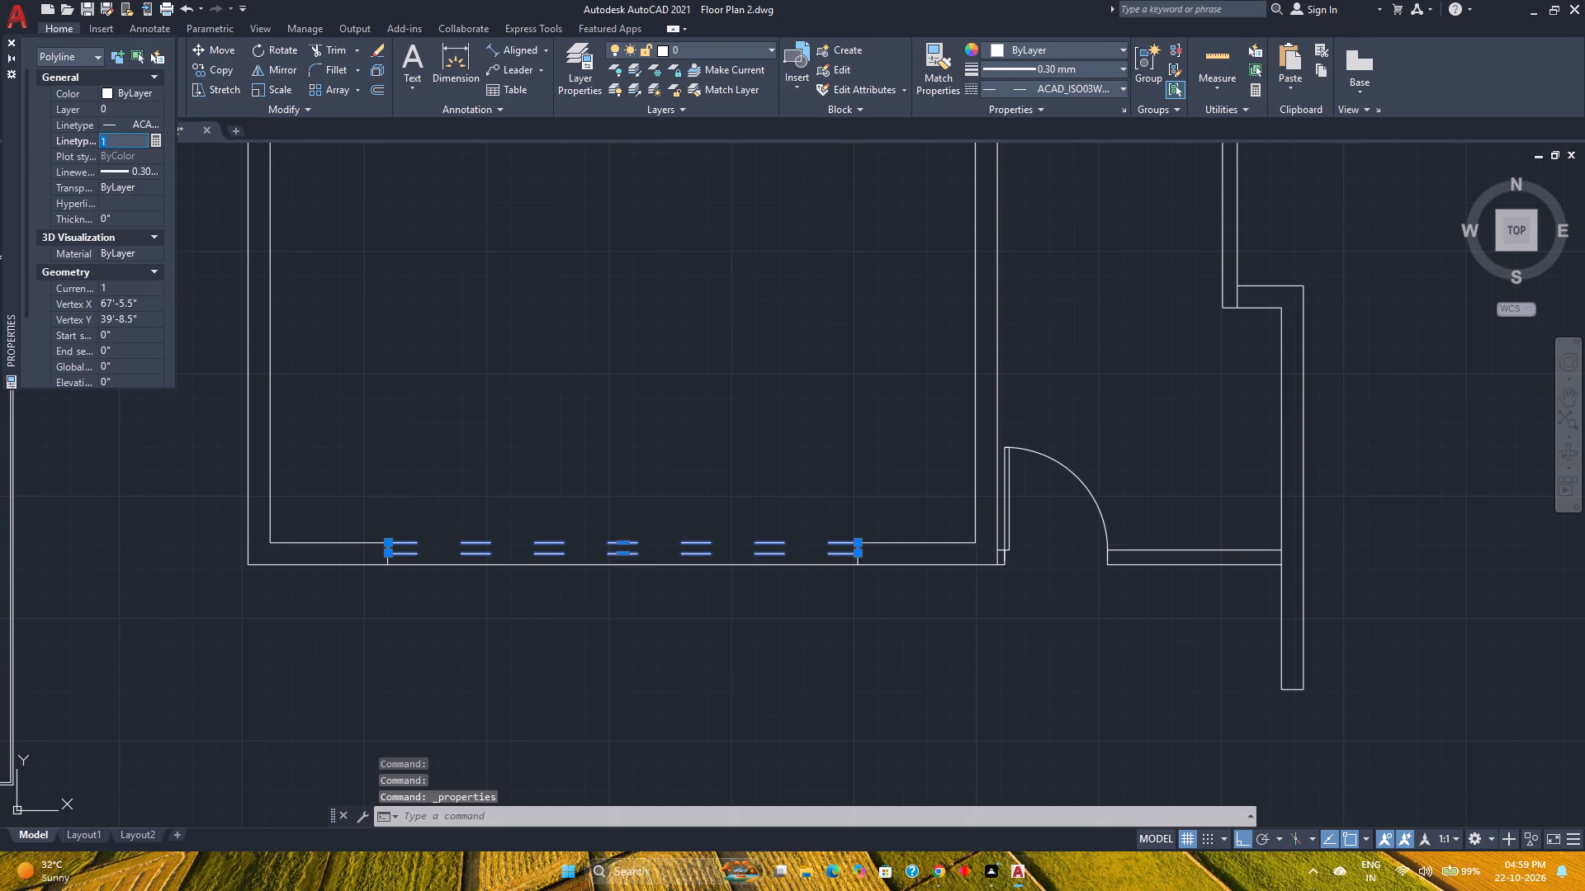
{"action": "type", "text": "0.25"}
{"action": "key", "text": "Return"}
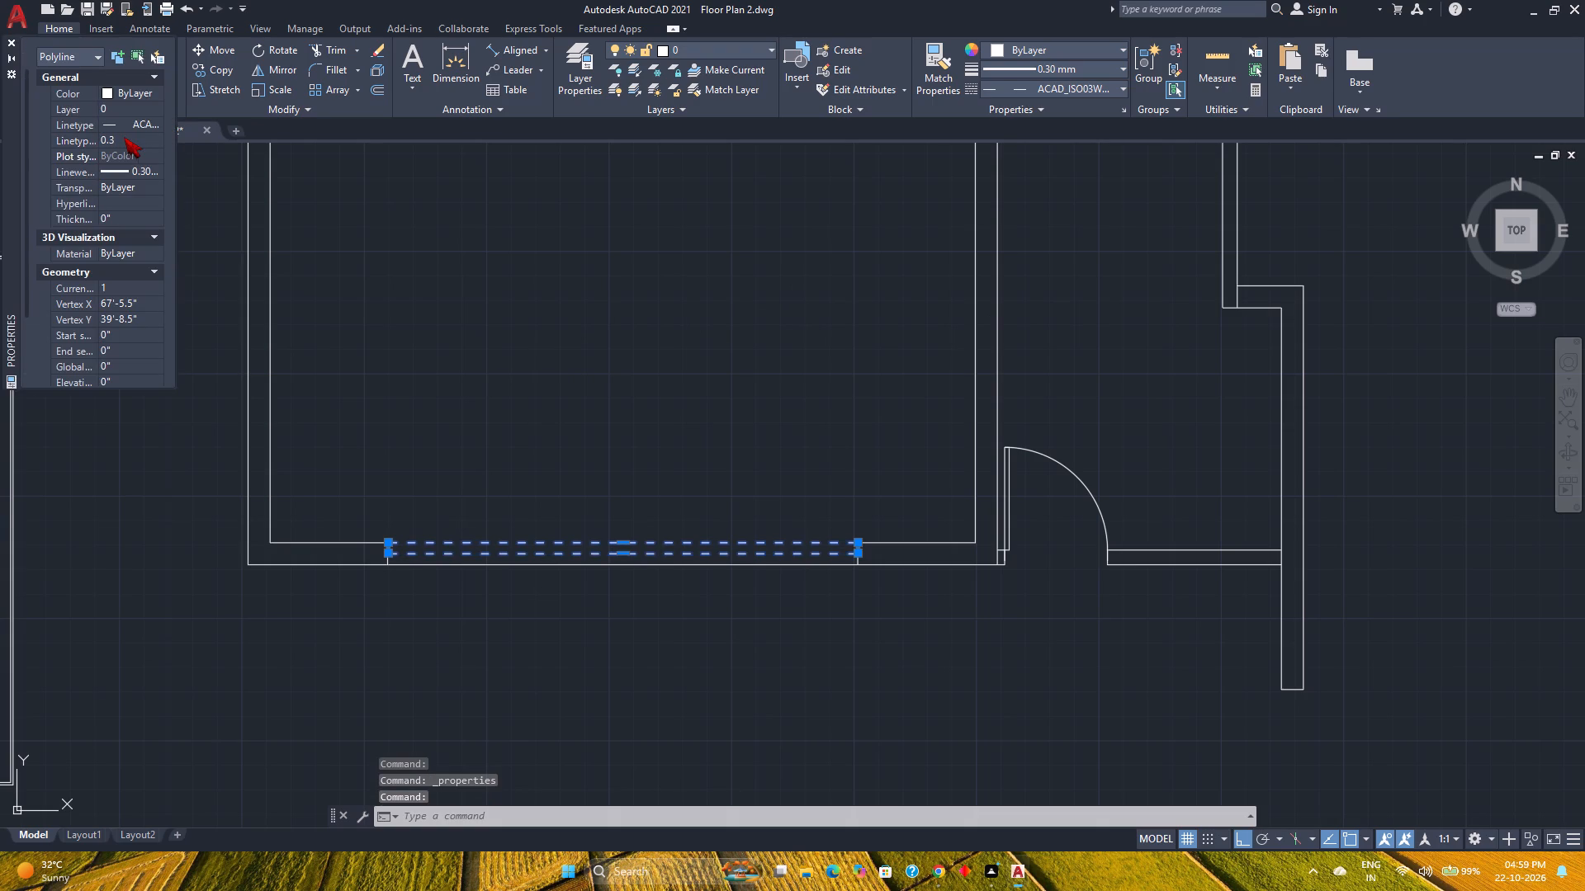
{"action": "left_click", "coordinate": [12, 42]}
{"action": "key", "text": "Escape"}
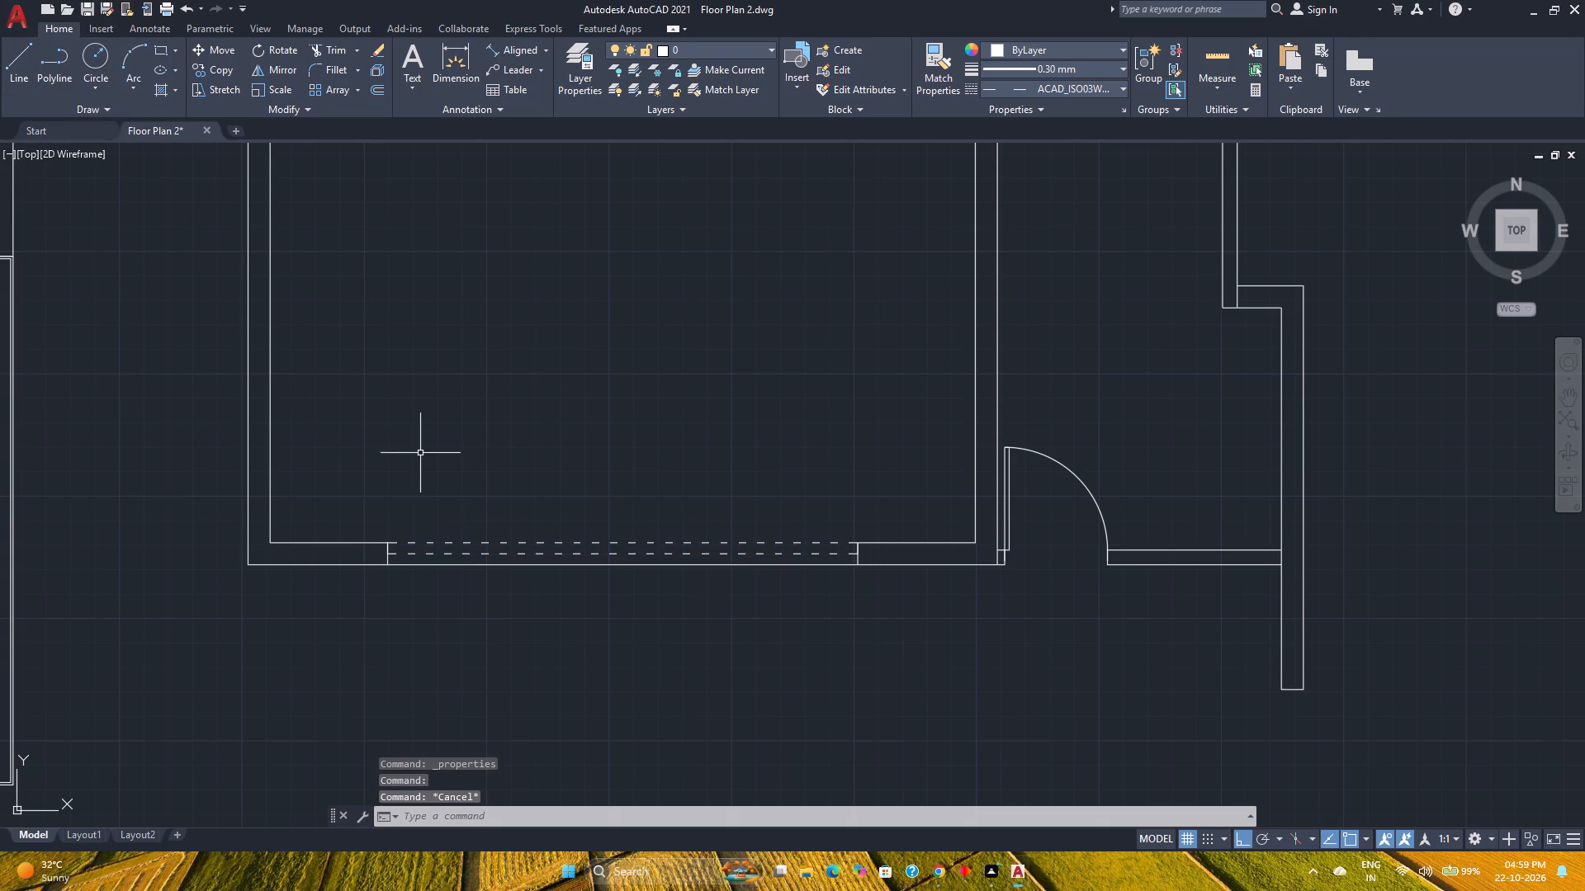
Save the floor plan drawing.
{"action": "key", "text": "ctrl+s"}
Examine the large room with its dashed bottom opening and the hallway, stairs and rooms above it.
{"action": "scroll", "coordinate": [596, 450], "scroll_direction": "down", "scroll_amount": 2}
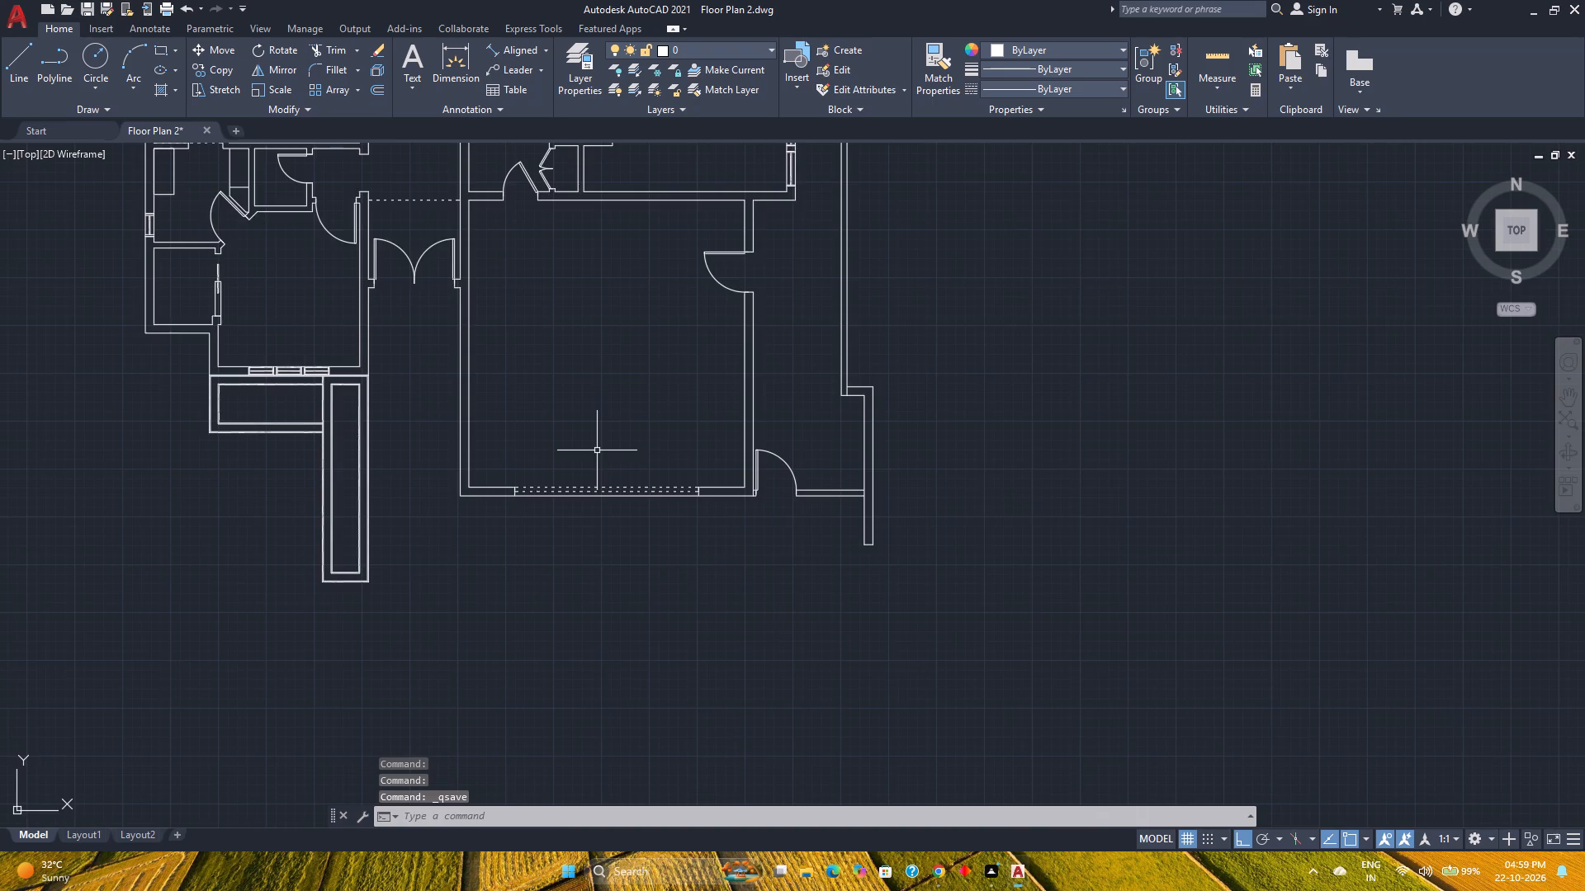
{"action": "scroll", "coordinate": [599, 450], "scroll_direction": "down", "scroll_amount": 1}
{"action": "middle_click_drag", "start_coordinate": [599, 450], "coordinate": [627, 503]}
{"action": "scroll", "coordinate": [627, 493], "scroll_direction": "up", "scroll_amount": 1}
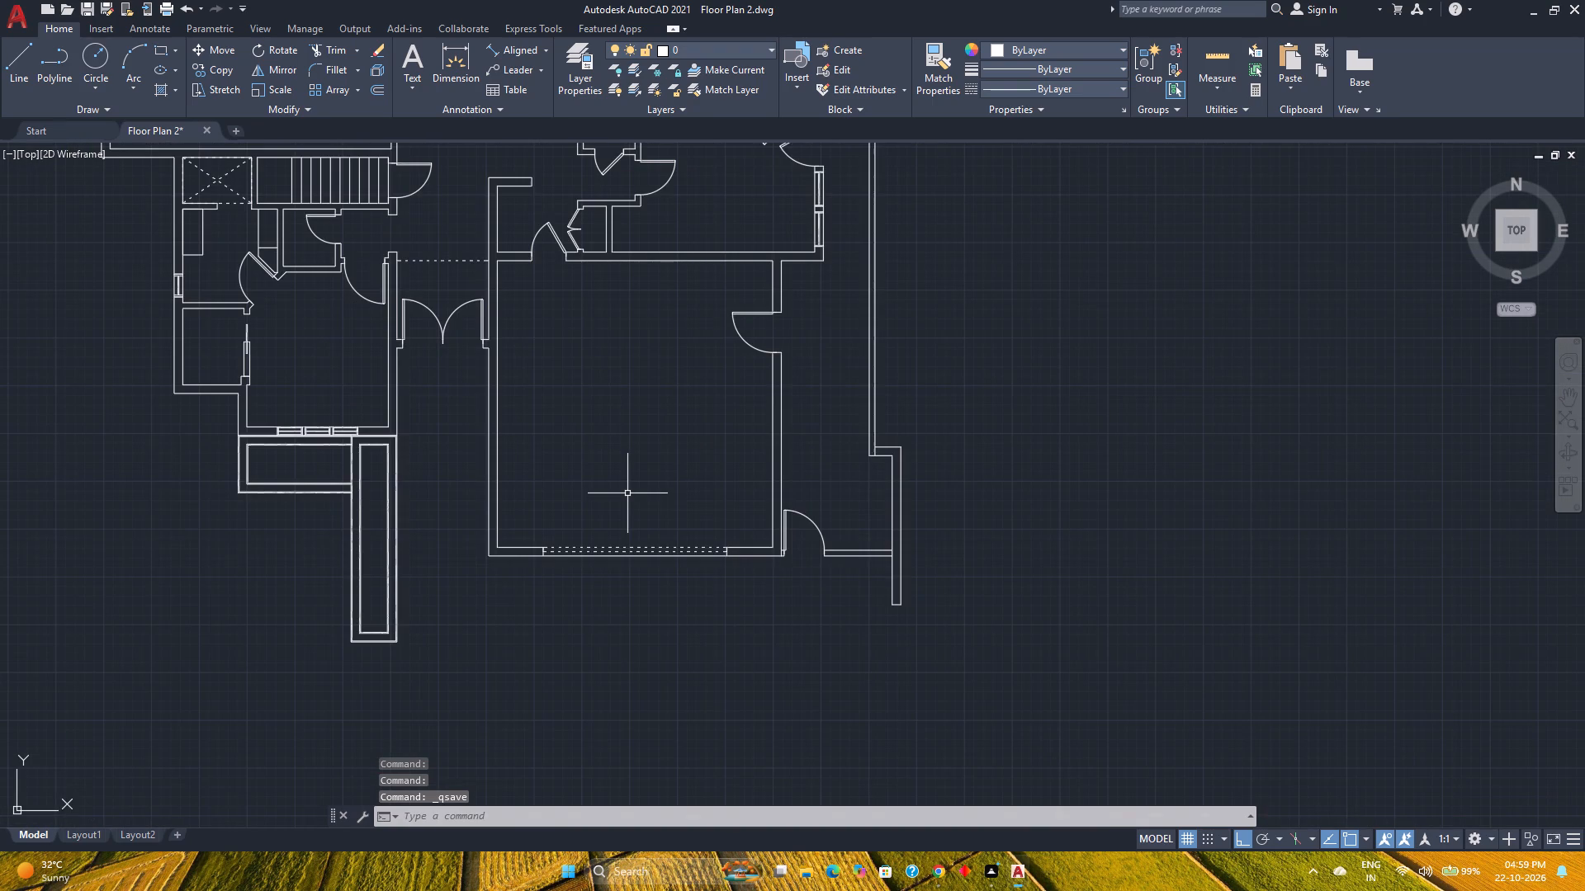
{"action": "middle_click_drag", "start_coordinate": [627, 488], "coordinate": [640, 520]}
{"action": "middle_click", "coordinate": [640, 521]}
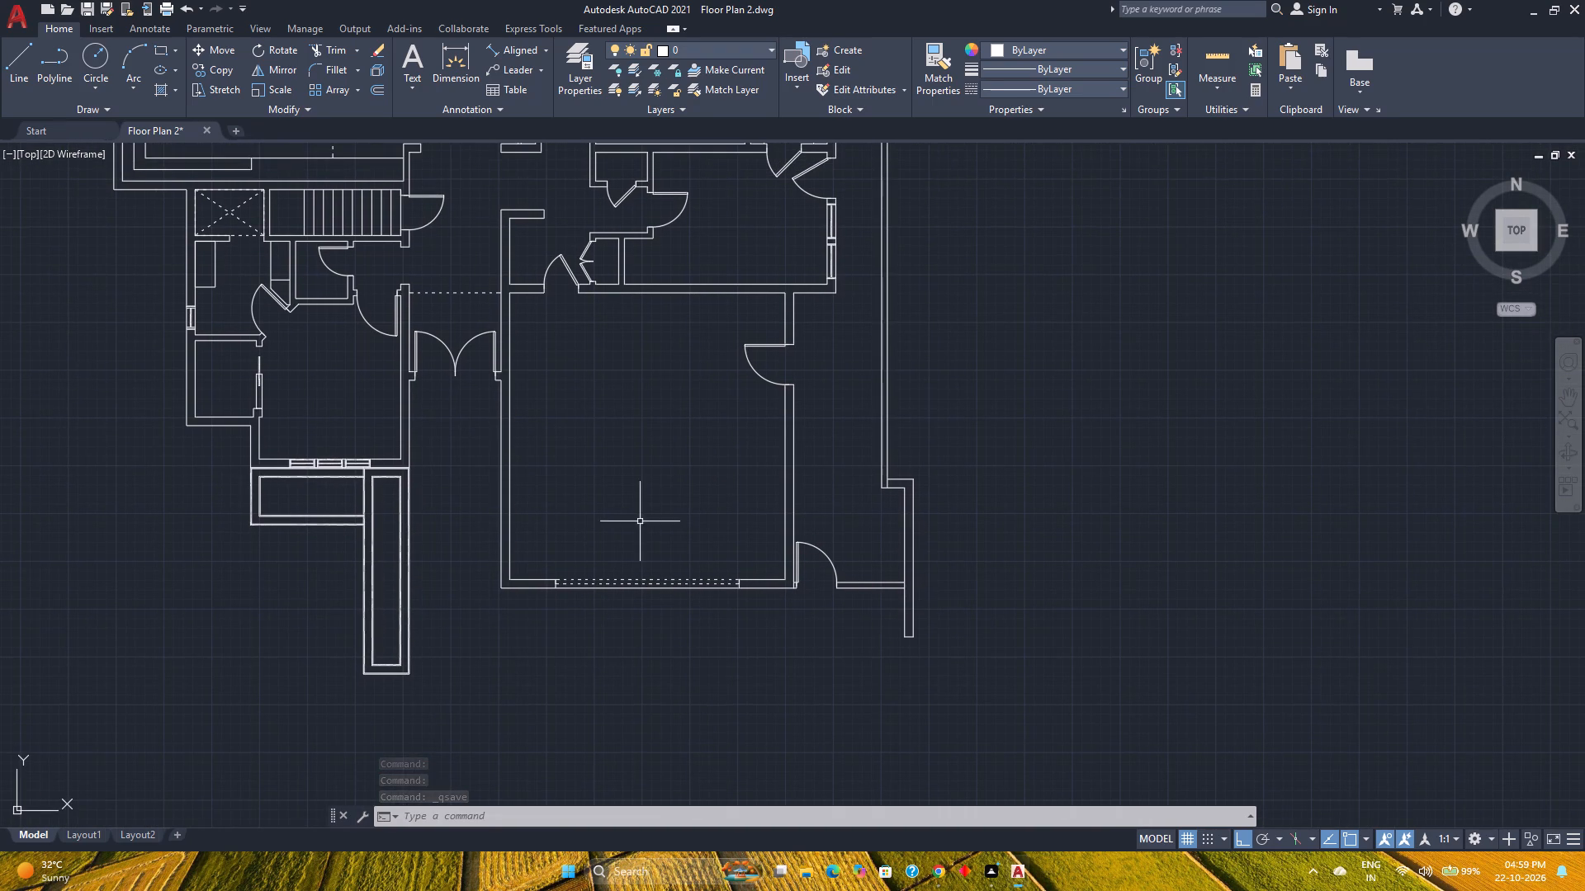
{"action": "middle_click_drag", "start_coordinate": [640, 519], "coordinate": [677, 563]}
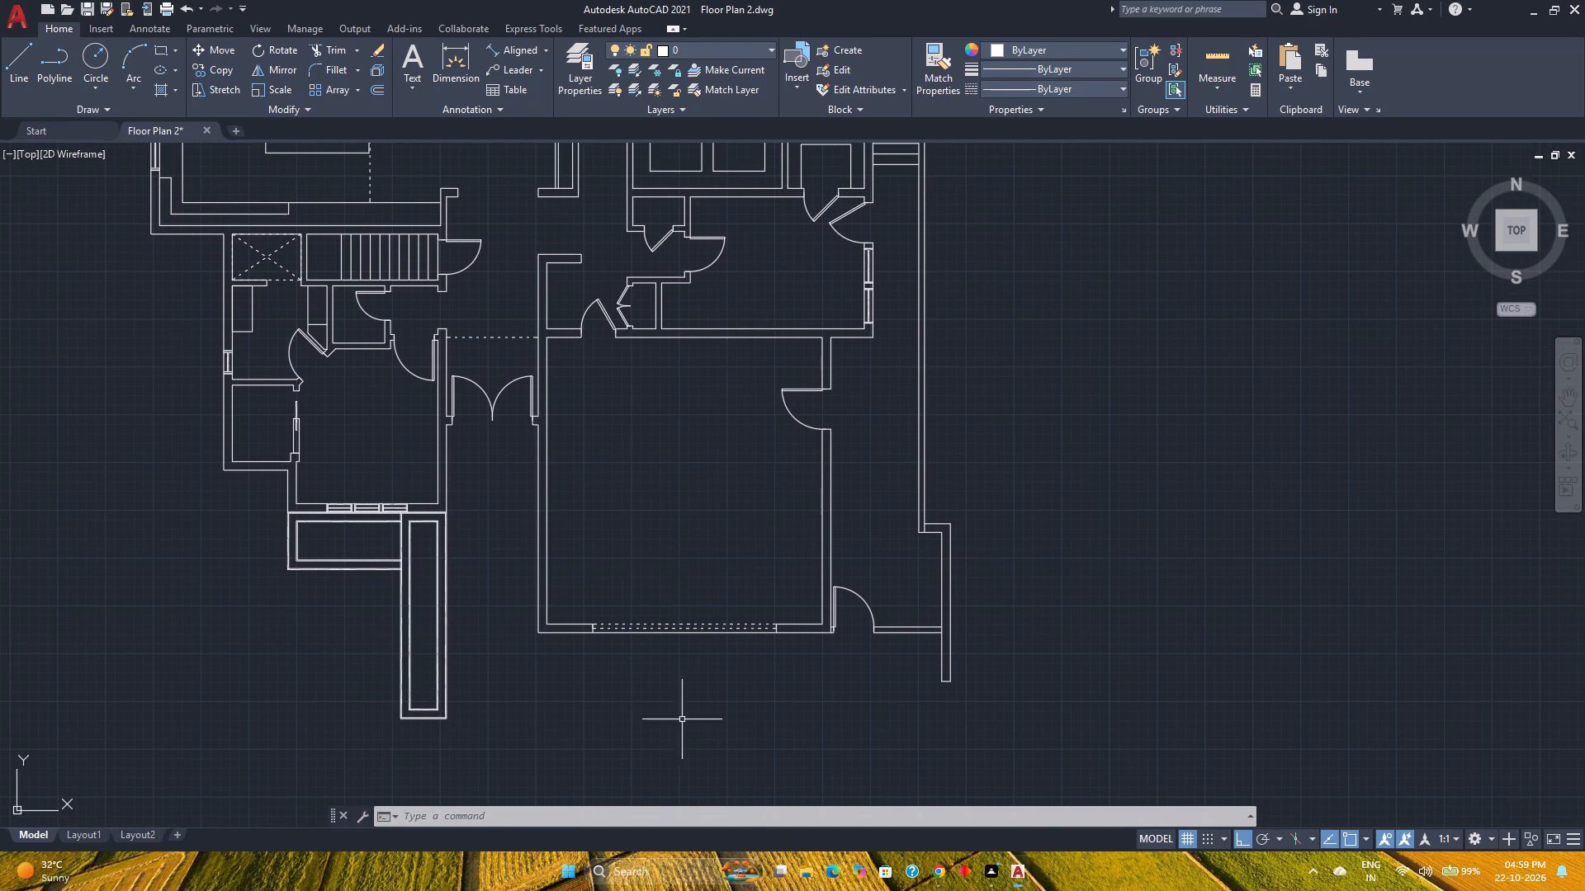
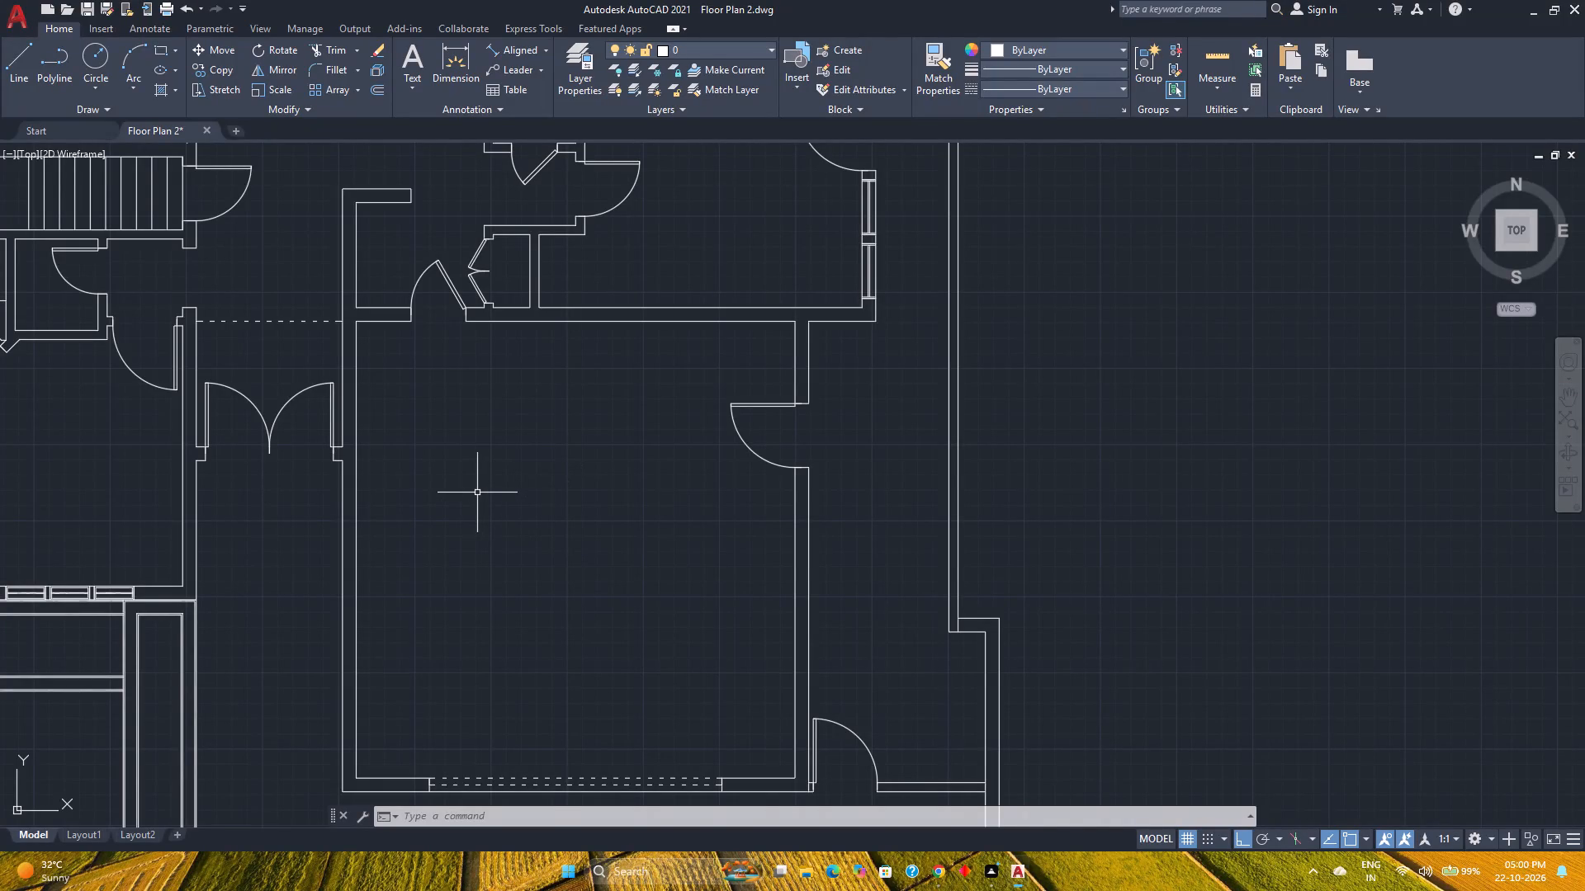
Draw a 2'6" by 6'11 rectangle starting at the upper inner corner of the window pair in the room above the large room.
{"action": "middle_click_drag", "start_coordinate": [630, 426], "coordinate": [602, 486]}
{"action": "middle_click", "coordinate": [601, 489]}
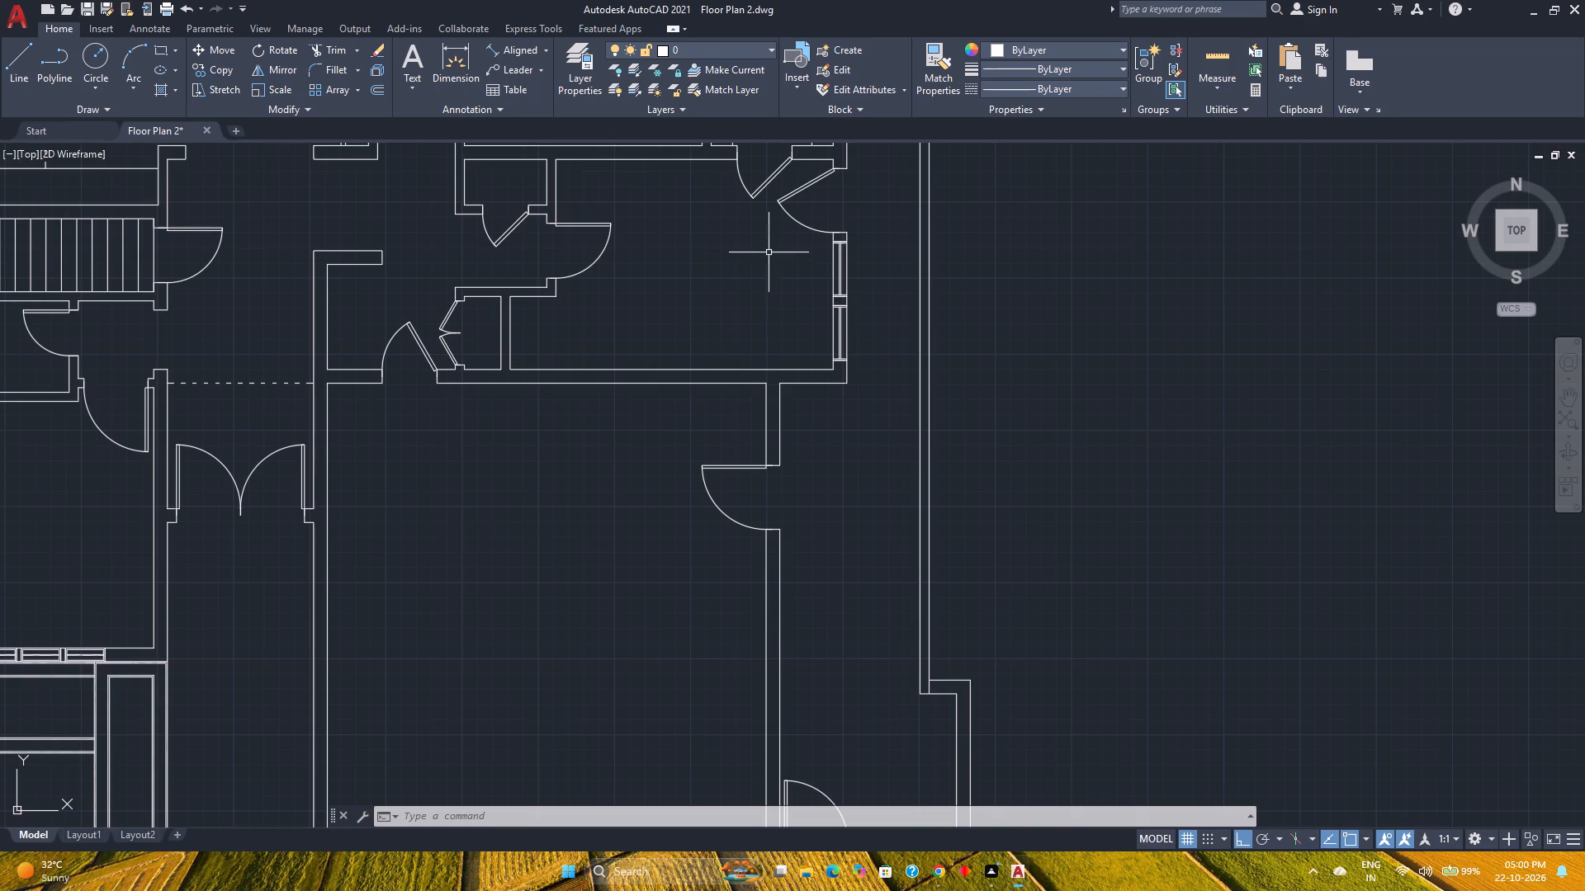
{"action": "left_click", "coordinate": [158, 46]}
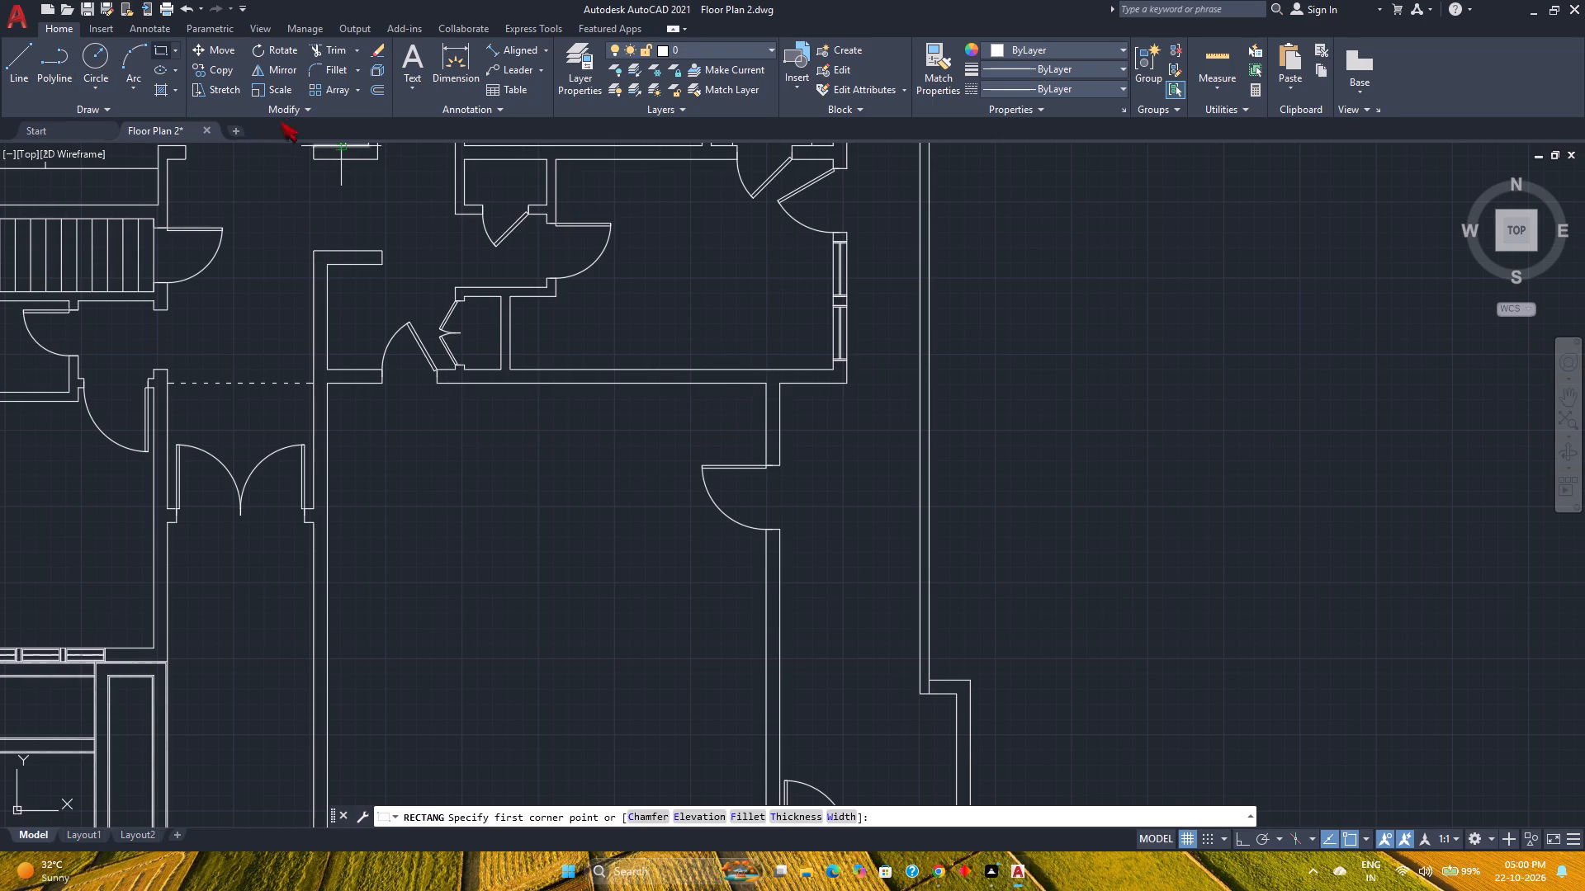
{"action": "scroll", "coordinate": [806, 255], "scroll_direction": "up", "scroll_amount": 3}
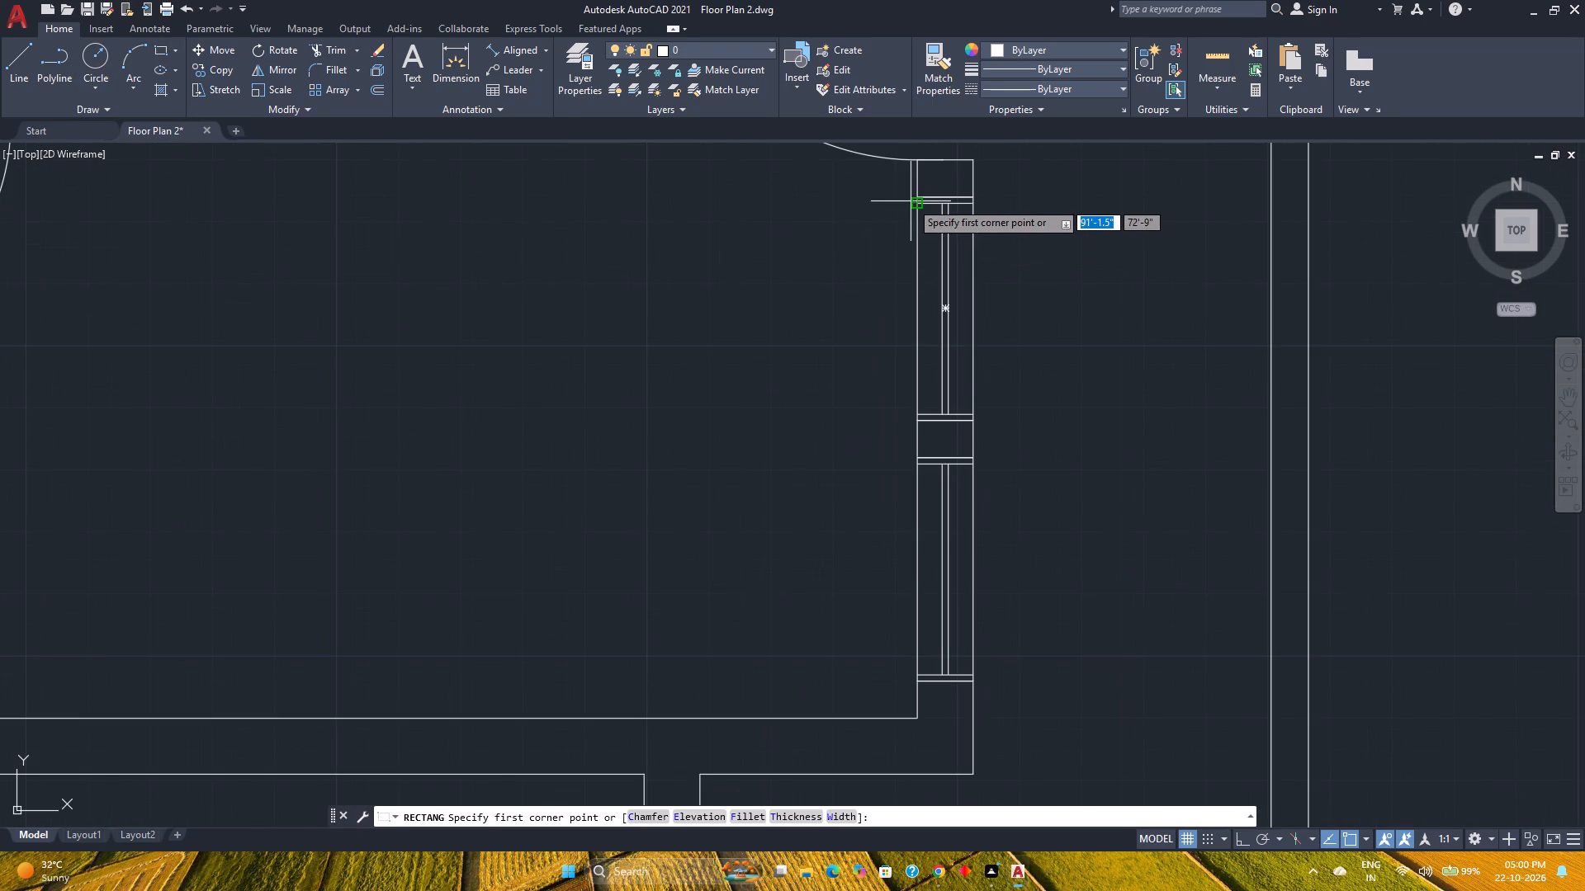
{"action": "scroll", "coordinate": [946, 201], "scroll_direction": "up", "scroll_amount": 2}
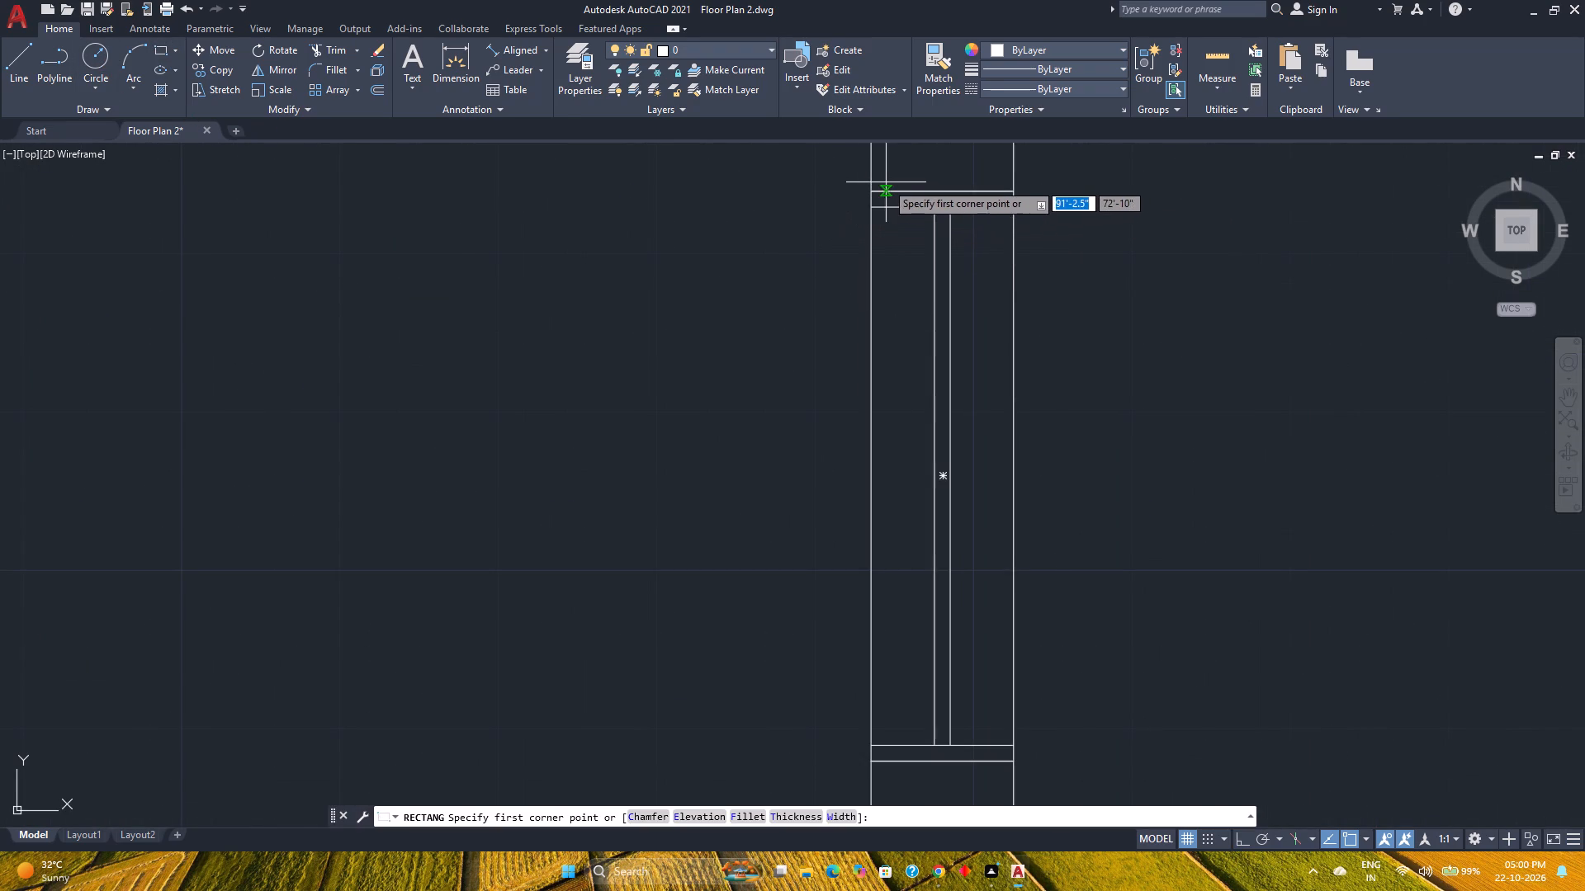
{"action": "left_click", "coordinate": [873, 186]}
{"action": "scroll", "coordinate": [790, 248], "scroll_direction": "down", "scroll_amount": 3}
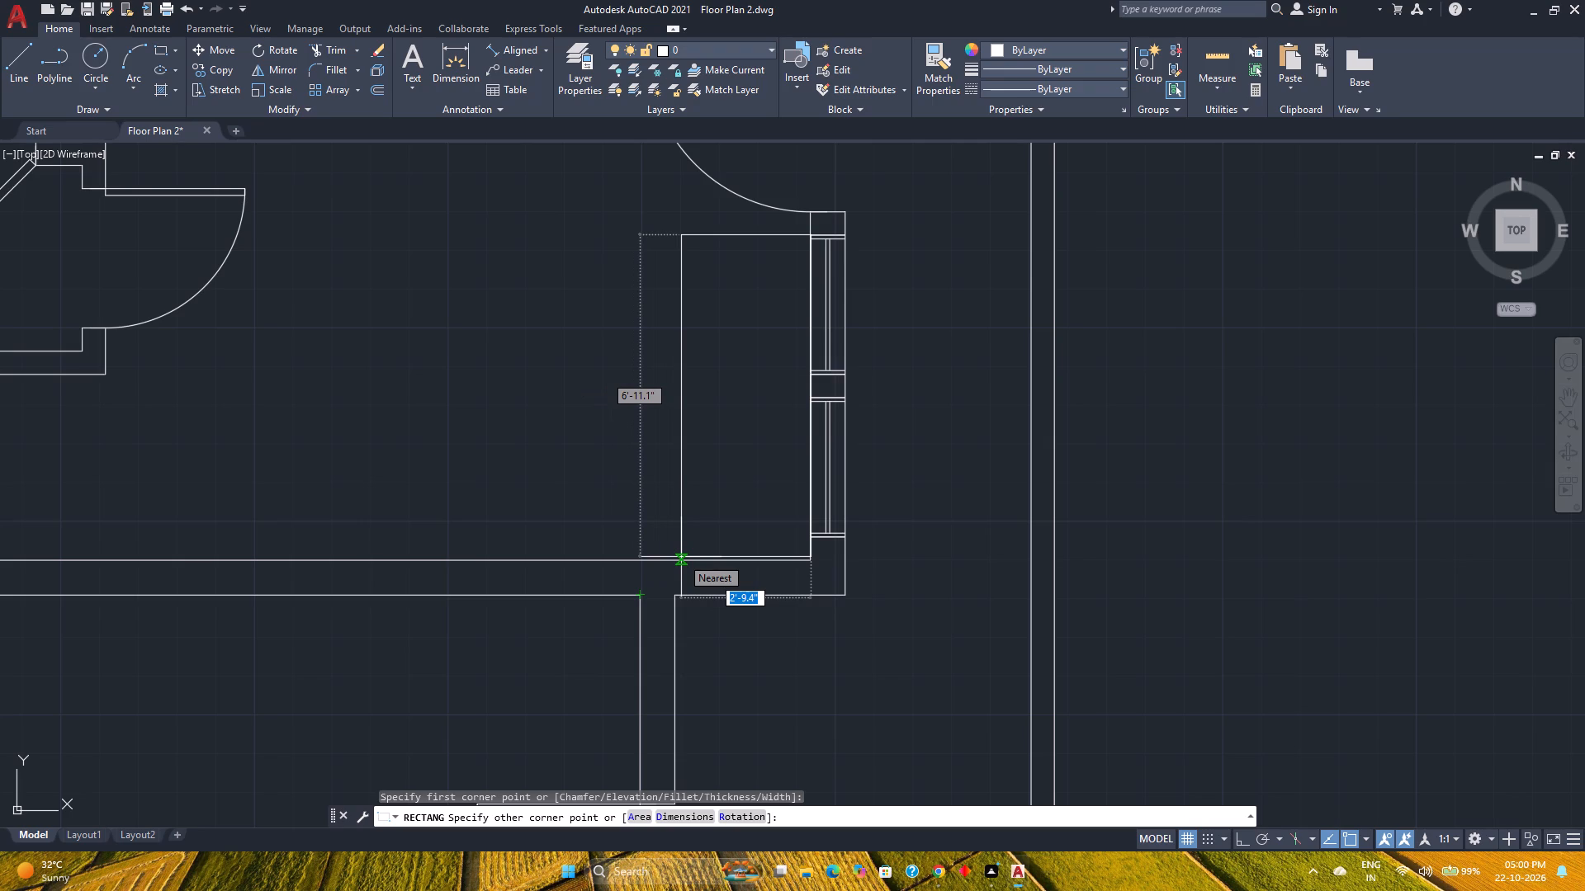
{"action": "type", "text": "2'6\""}
{"action": "type", "text": ",6'11"}
{"action": "key", "text": "Return"}
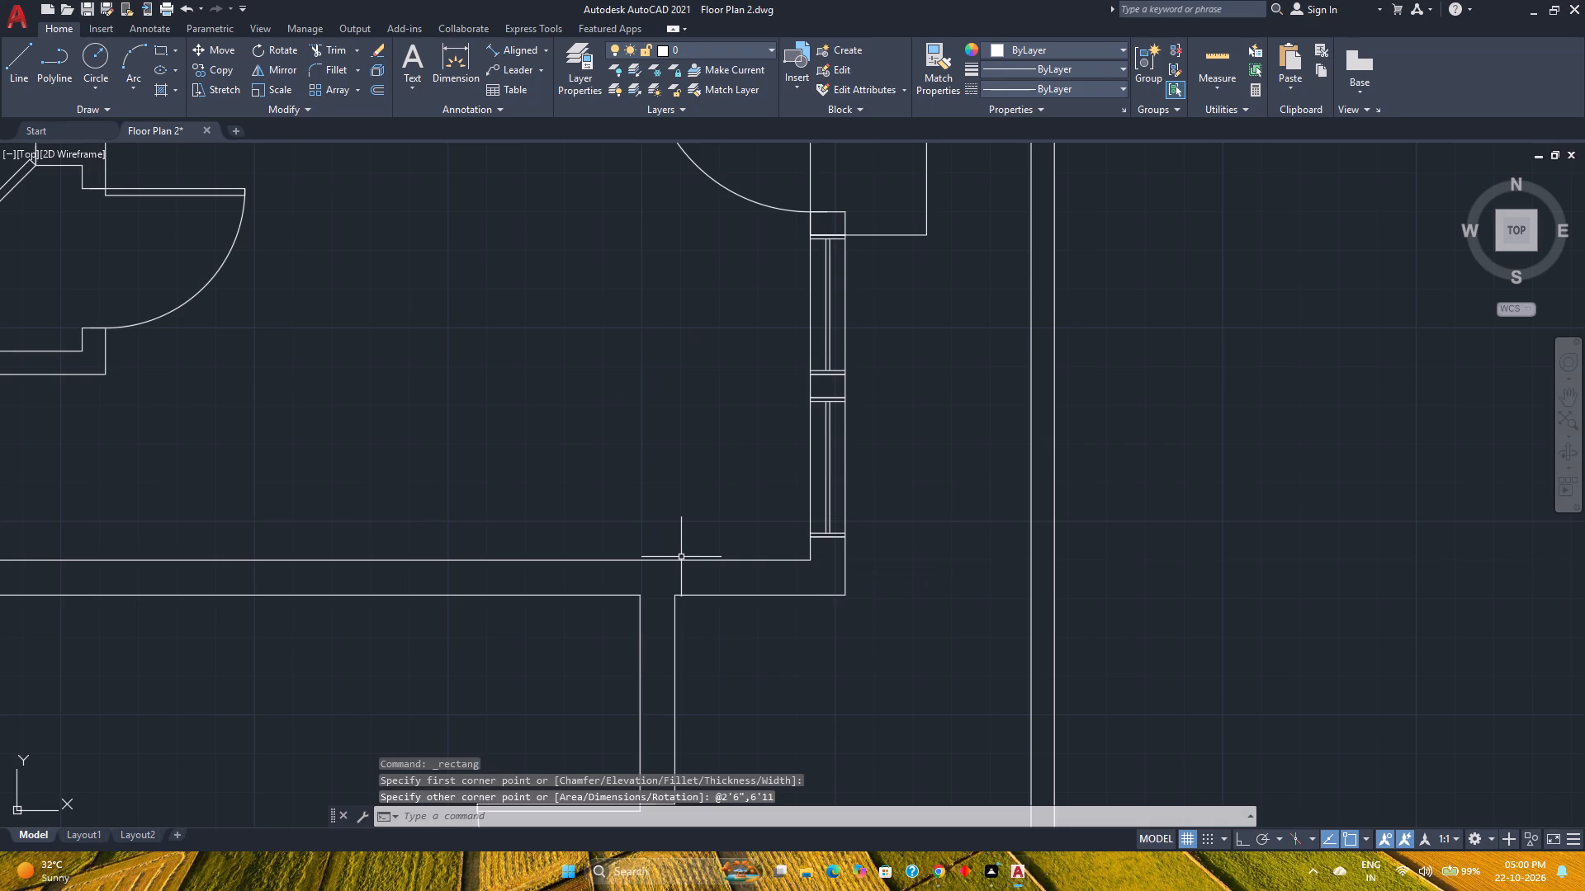
Move the new rectangle by its lower-right corner into the room's lower-right inside corner, against the windows.
{"action": "left_click", "coordinate": [911, 234]}
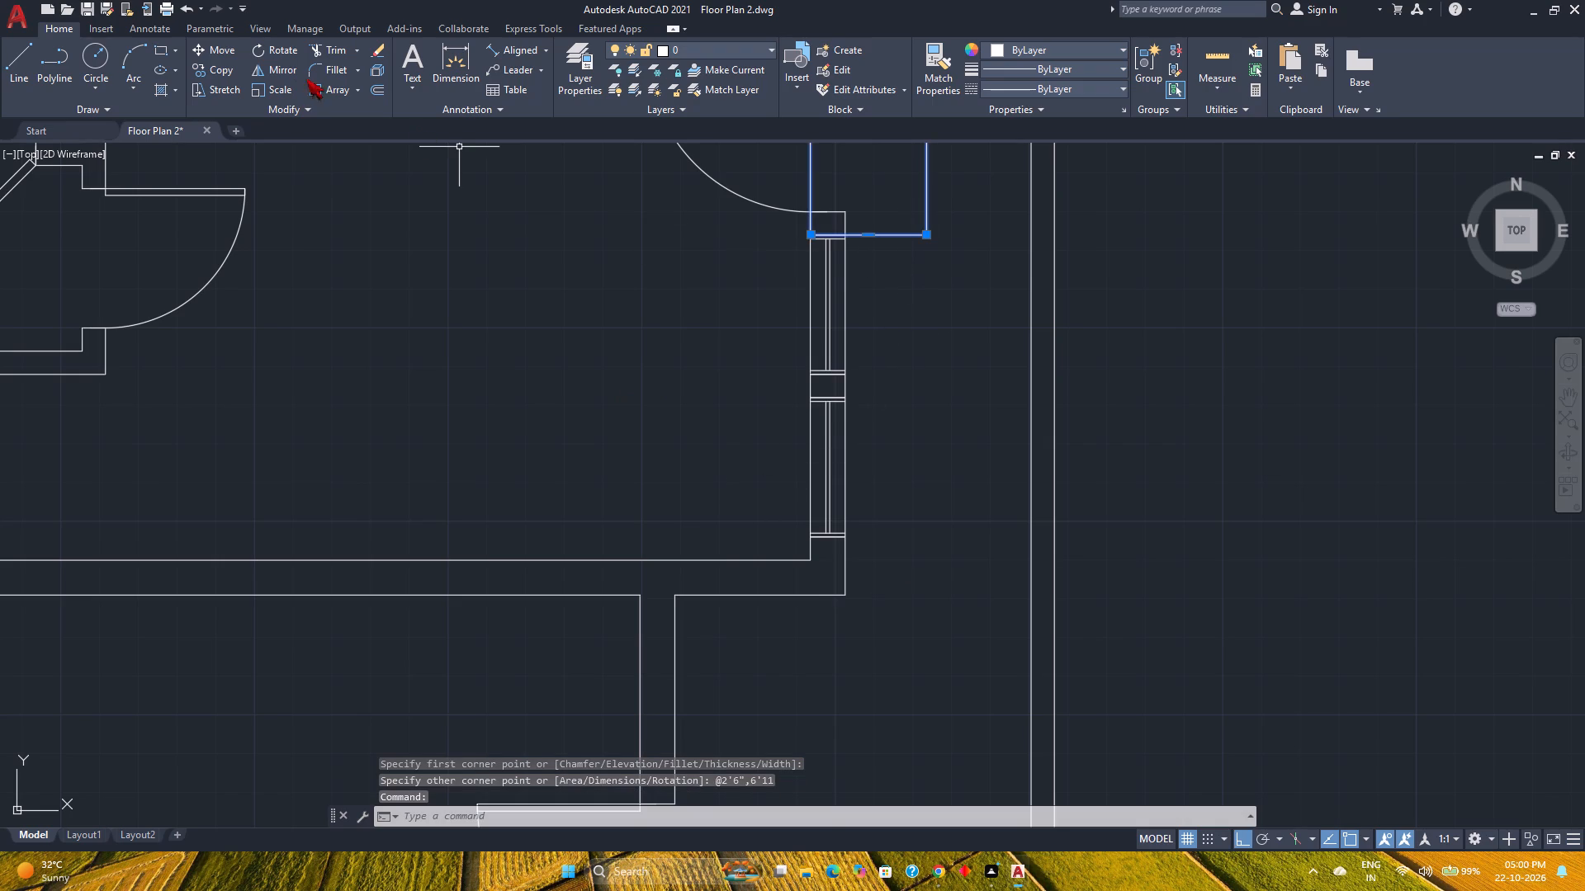
{"action": "left_click", "coordinate": [221, 49]}
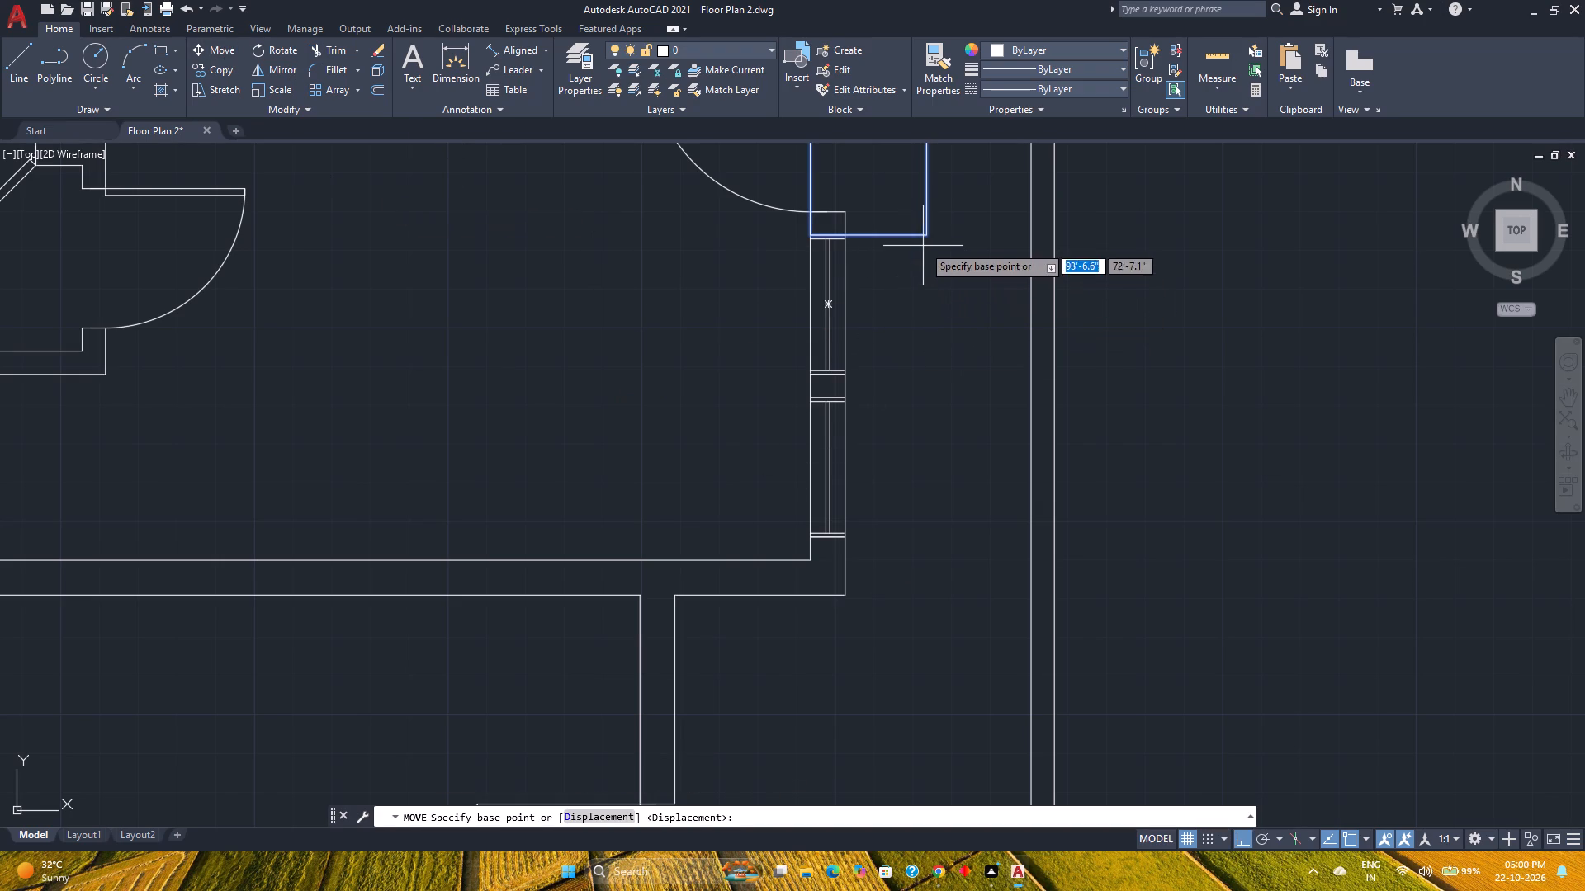
{"action": "left_click", "coordinate": [930, 238]}
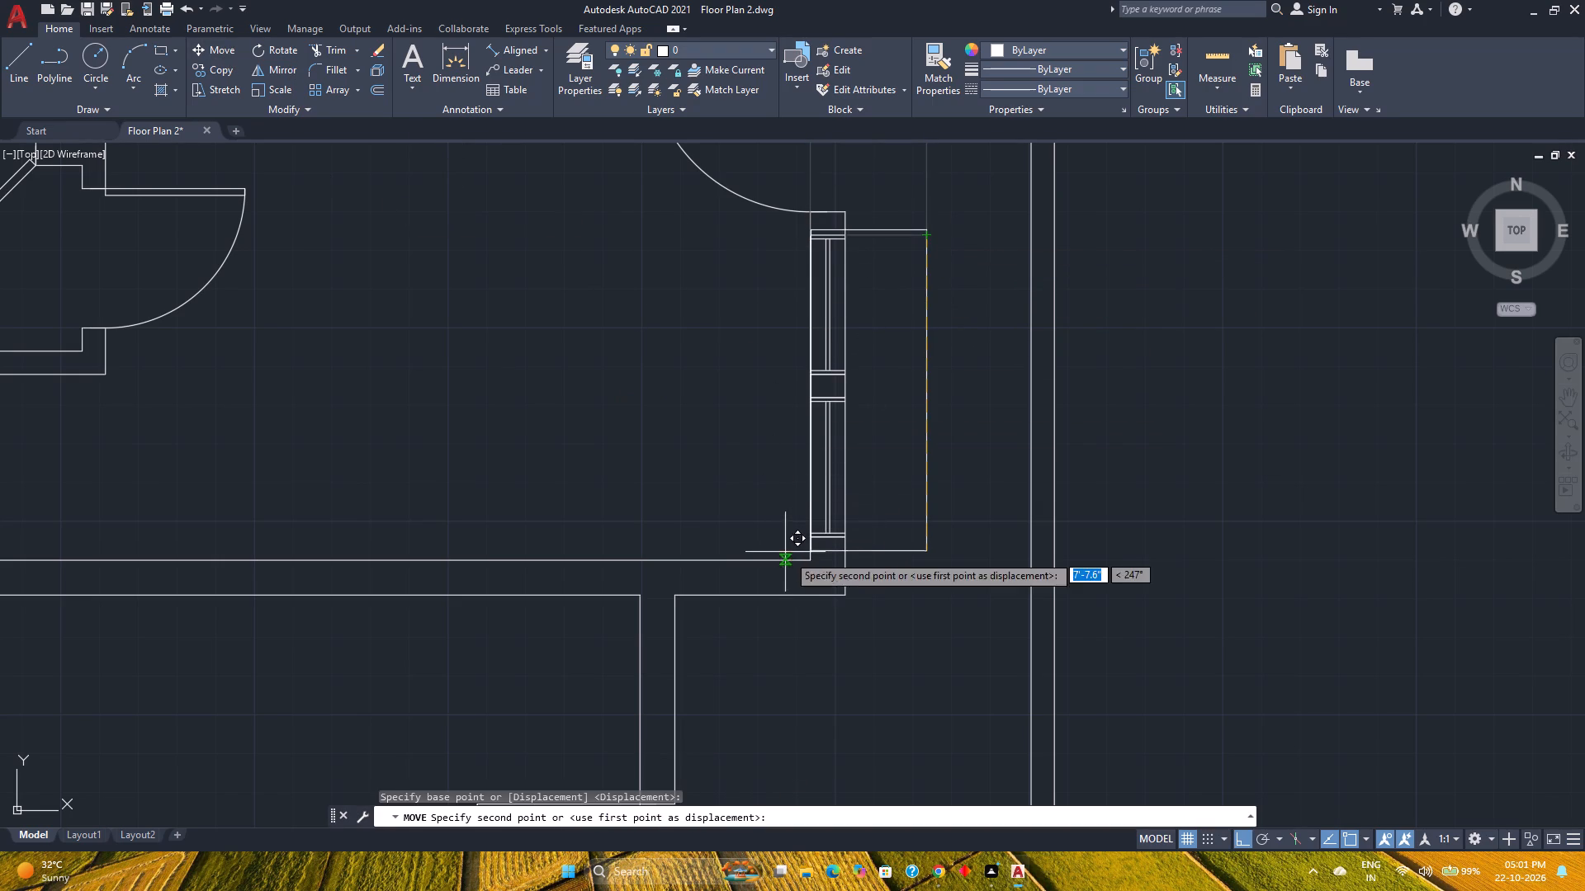
{"action": "left_click", "coordinate": [807, 558]}
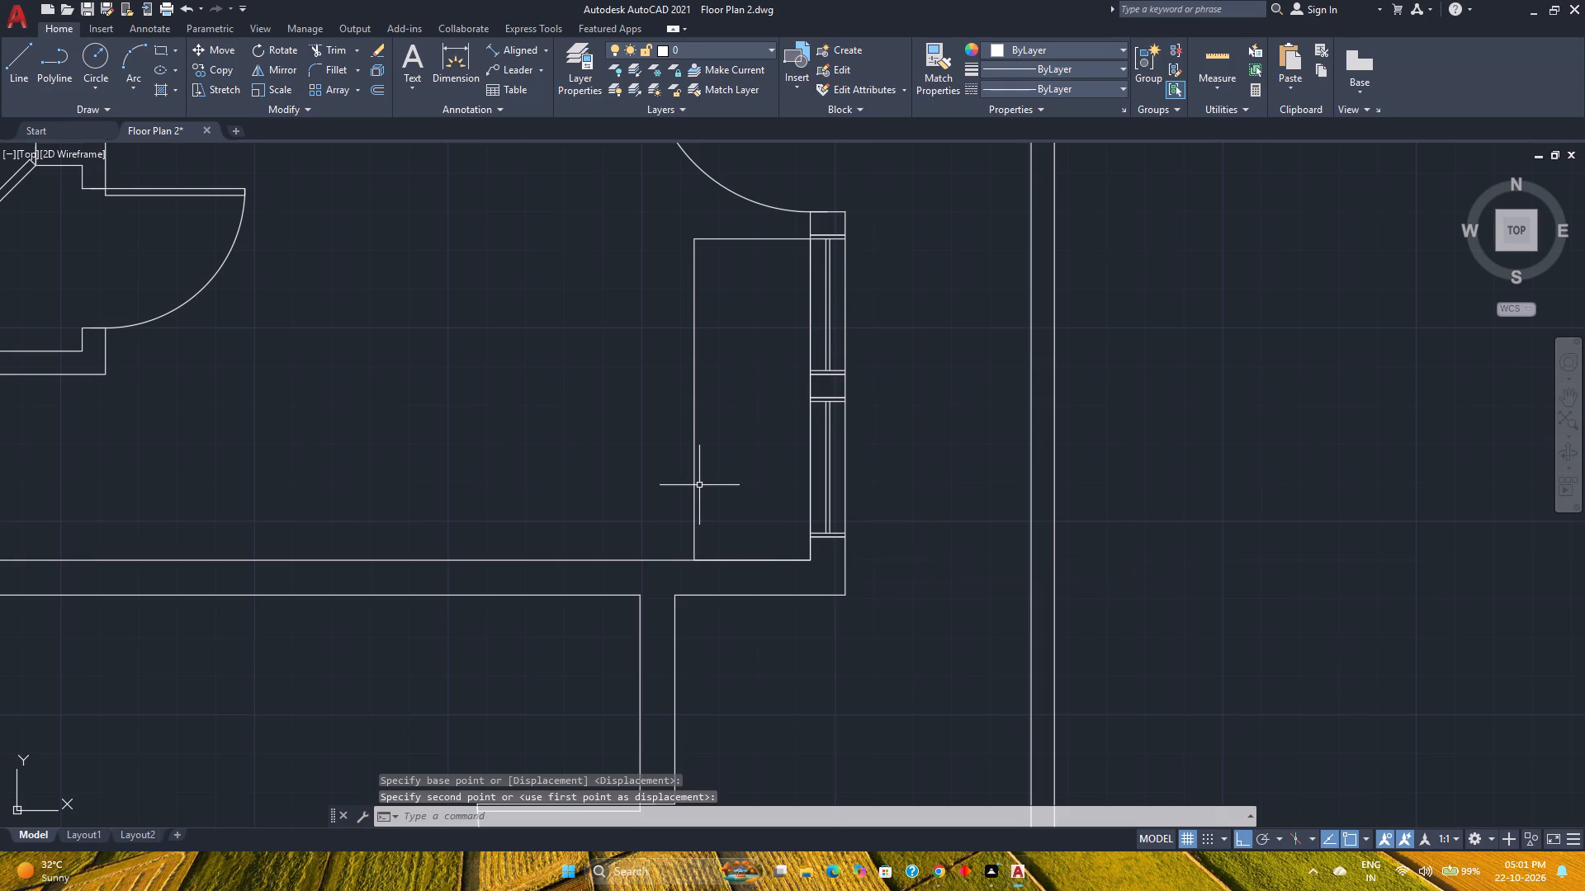
Offset the rectangle beside the windows inward by 1 inch.
{"action": "left_click", "coordinate": [376, 95]}
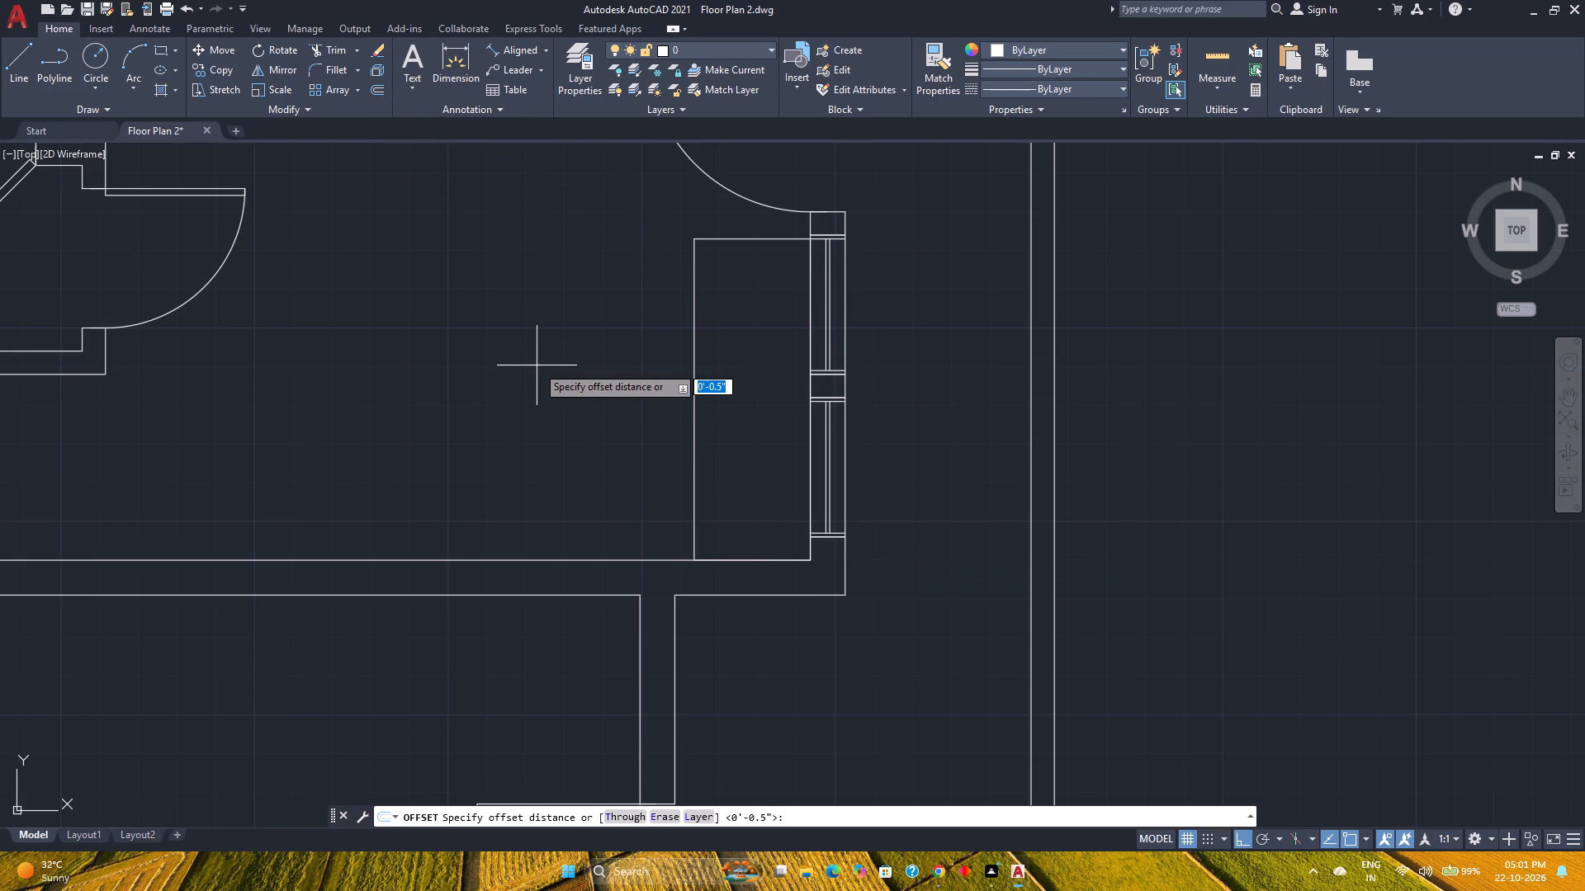
{"action": "key", "text": "1"}
{"action": "key", "text": "Return"}
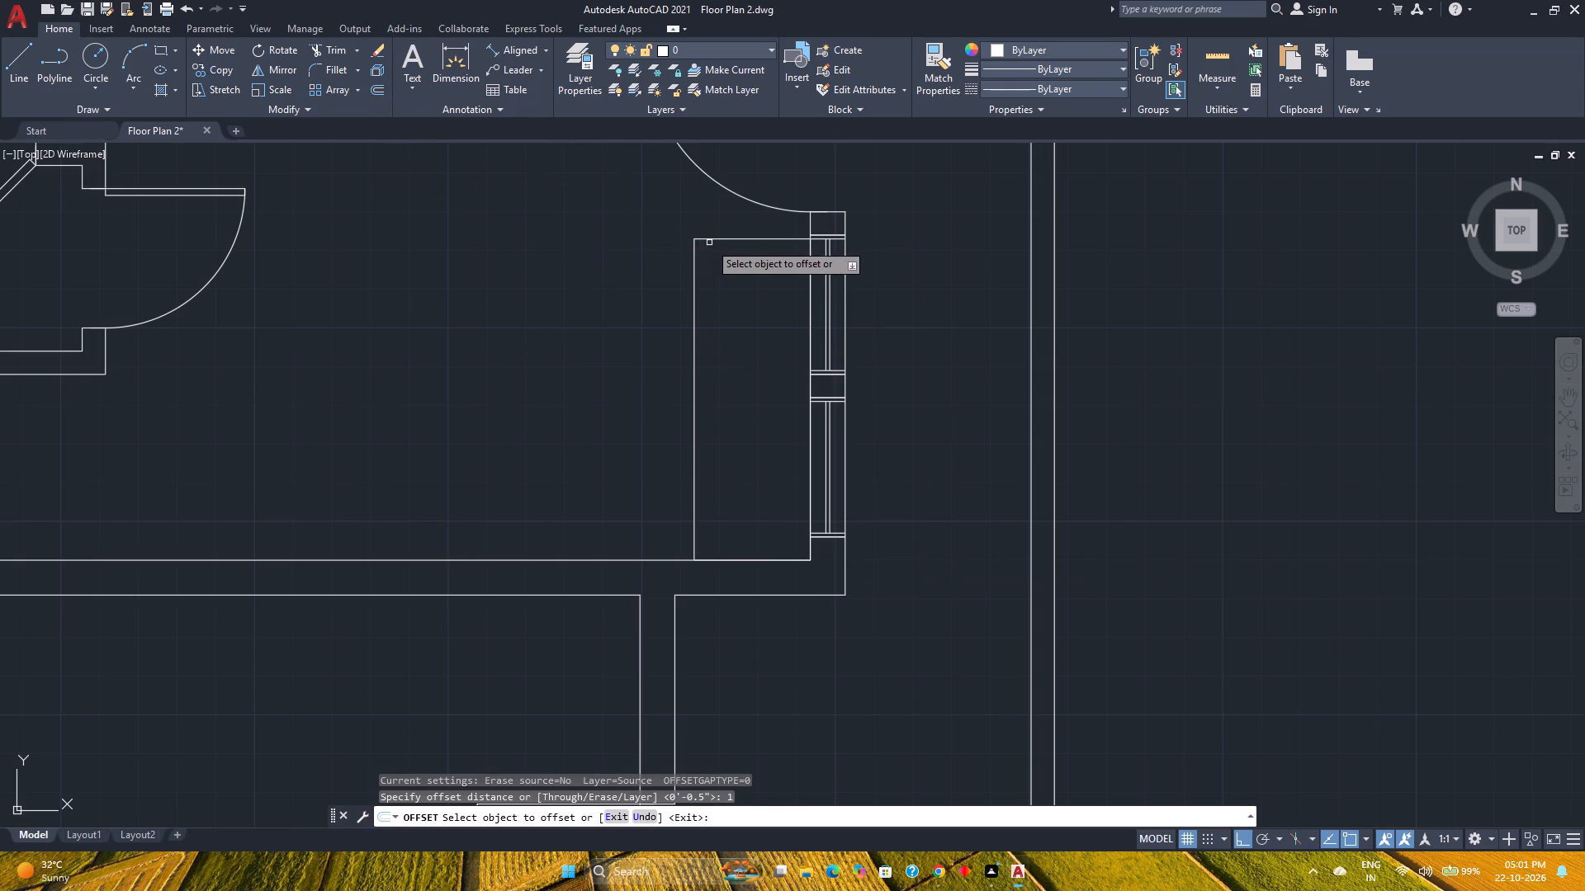
{"action": "left_click", "coordinate": [717, 238]}
{"action": "left_click", "coordinate": [712, 271]}
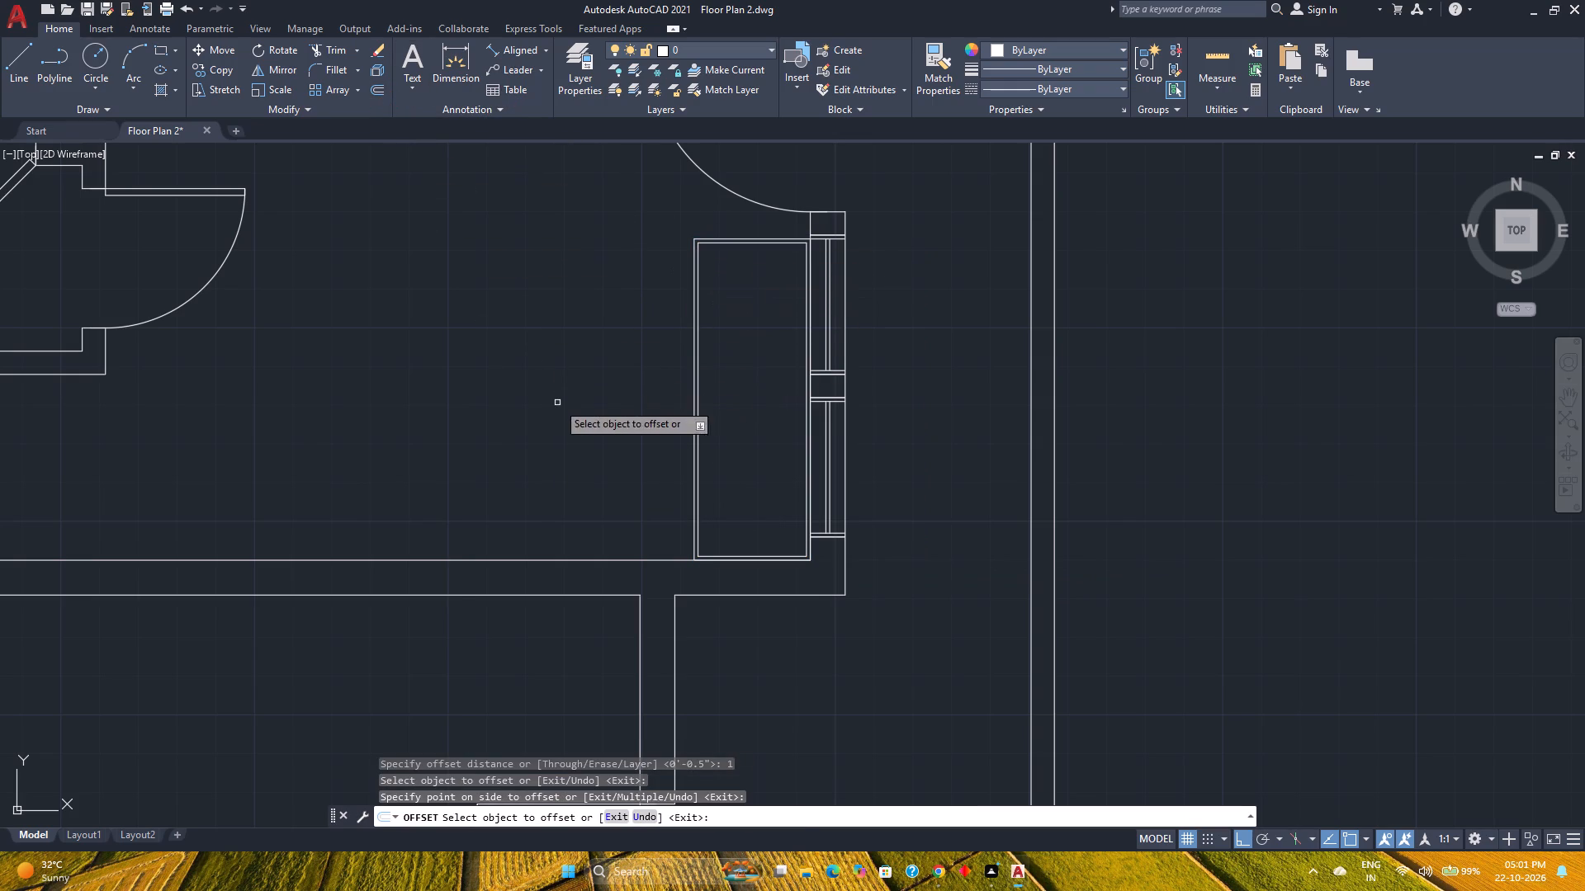
{"action": "key", "text": "Escape"}
Save the floor plan drawing.
{"action": "key", "text": "ctrl+s"}
Examine the room with the new double-outlined rectangle together with the surrounding hallway, stairs and large room.
{"action": "scroll", "coordinate": [542, 393], "scroll_direction": "down", "scroll_amount": 2}
{"action": "middle_click_drag", "start_coordinate": [542, 394], "coordinate": [667, 417]}
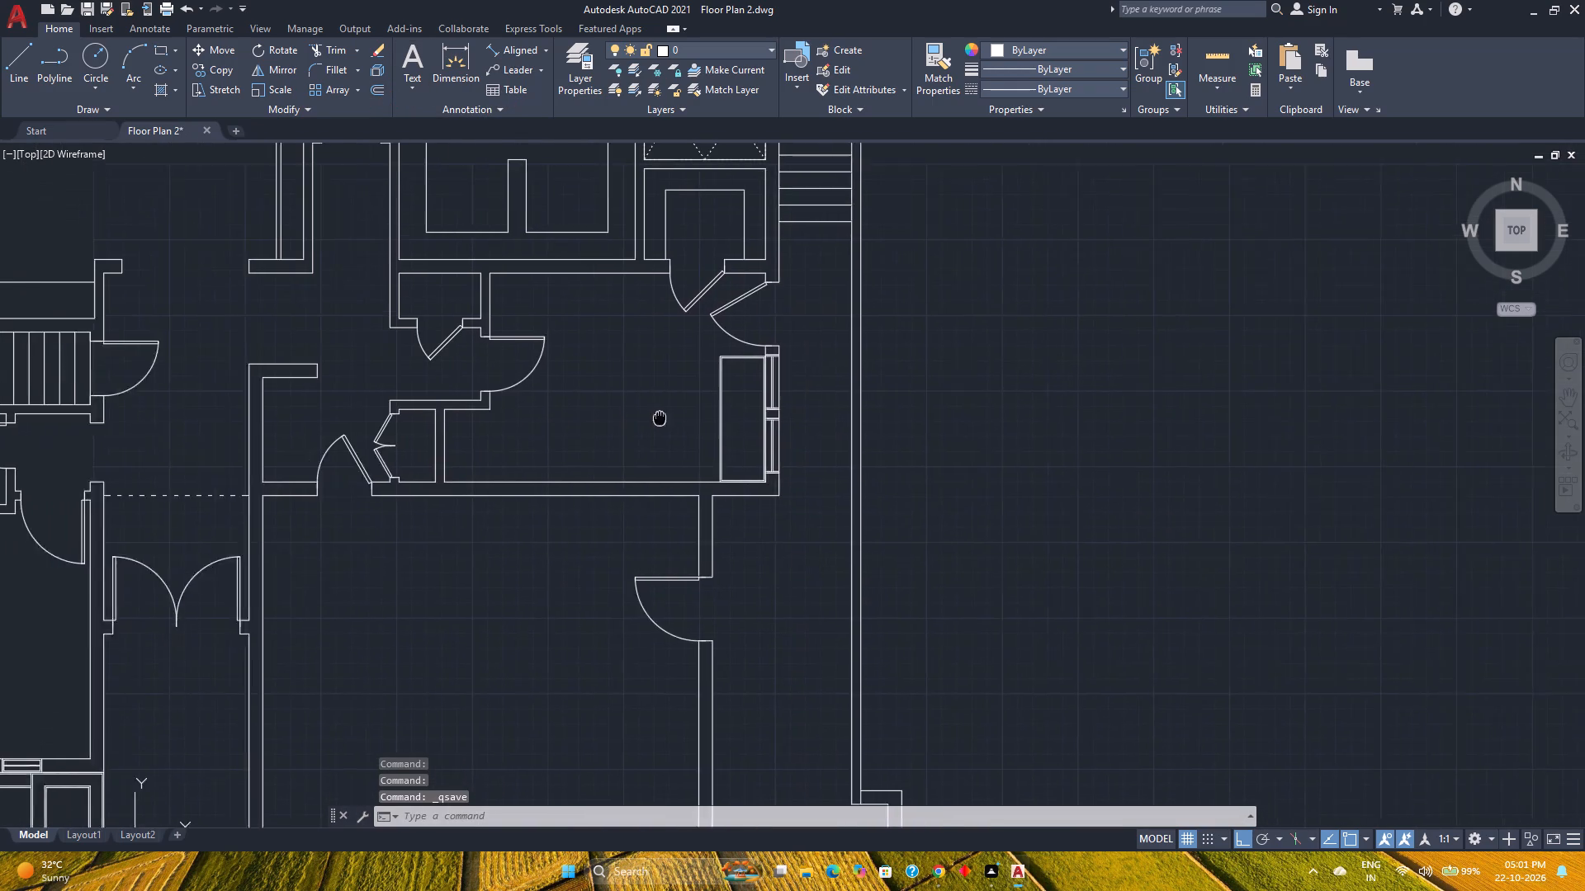
{"action": "middle_click_drag", "start_coordinate": [667, 417], "coordinate": [748, 420]}
{"action": "middle_click", "coordinate": [750, 420]}
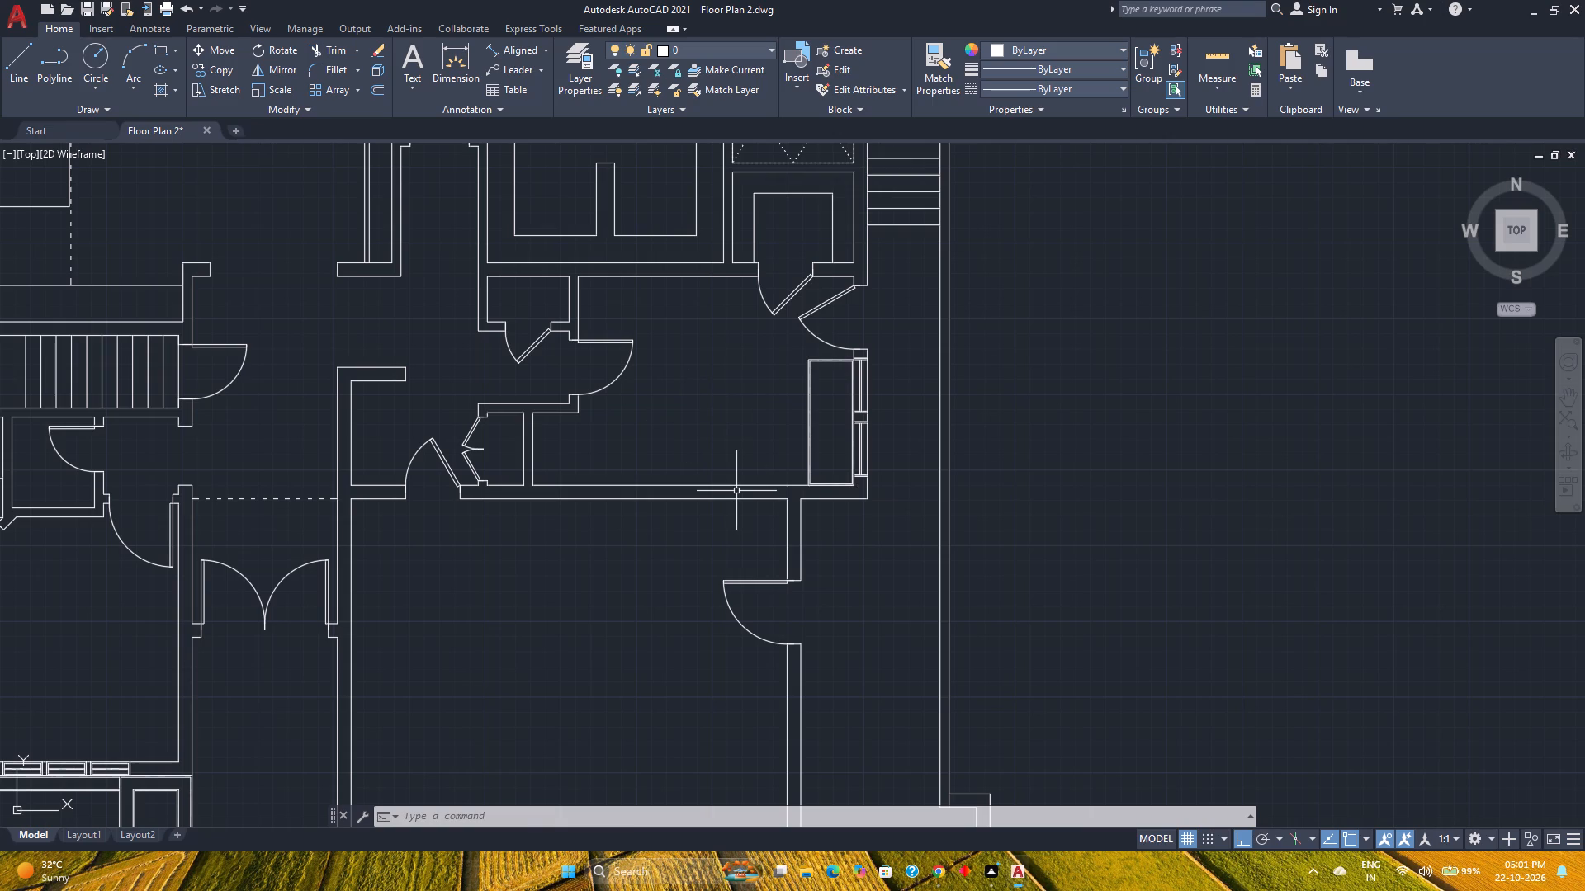
{"action": "scroll", "coordinate": [787, 458], "scroll_direction": "down", "scroll_amount": 1}
{"action": "scroll", "coordinate": [715, 513], "scroll_direction": "up", "scroll_amount": 2}
{"action": "scroll", "coordinate": [712, 513], "scroll_direction": "down", "scroll_amount": 2}
{"action": "scroll", "coordinate": [712, 513], "scroll_direction": "up", "scroll_amount": 1}
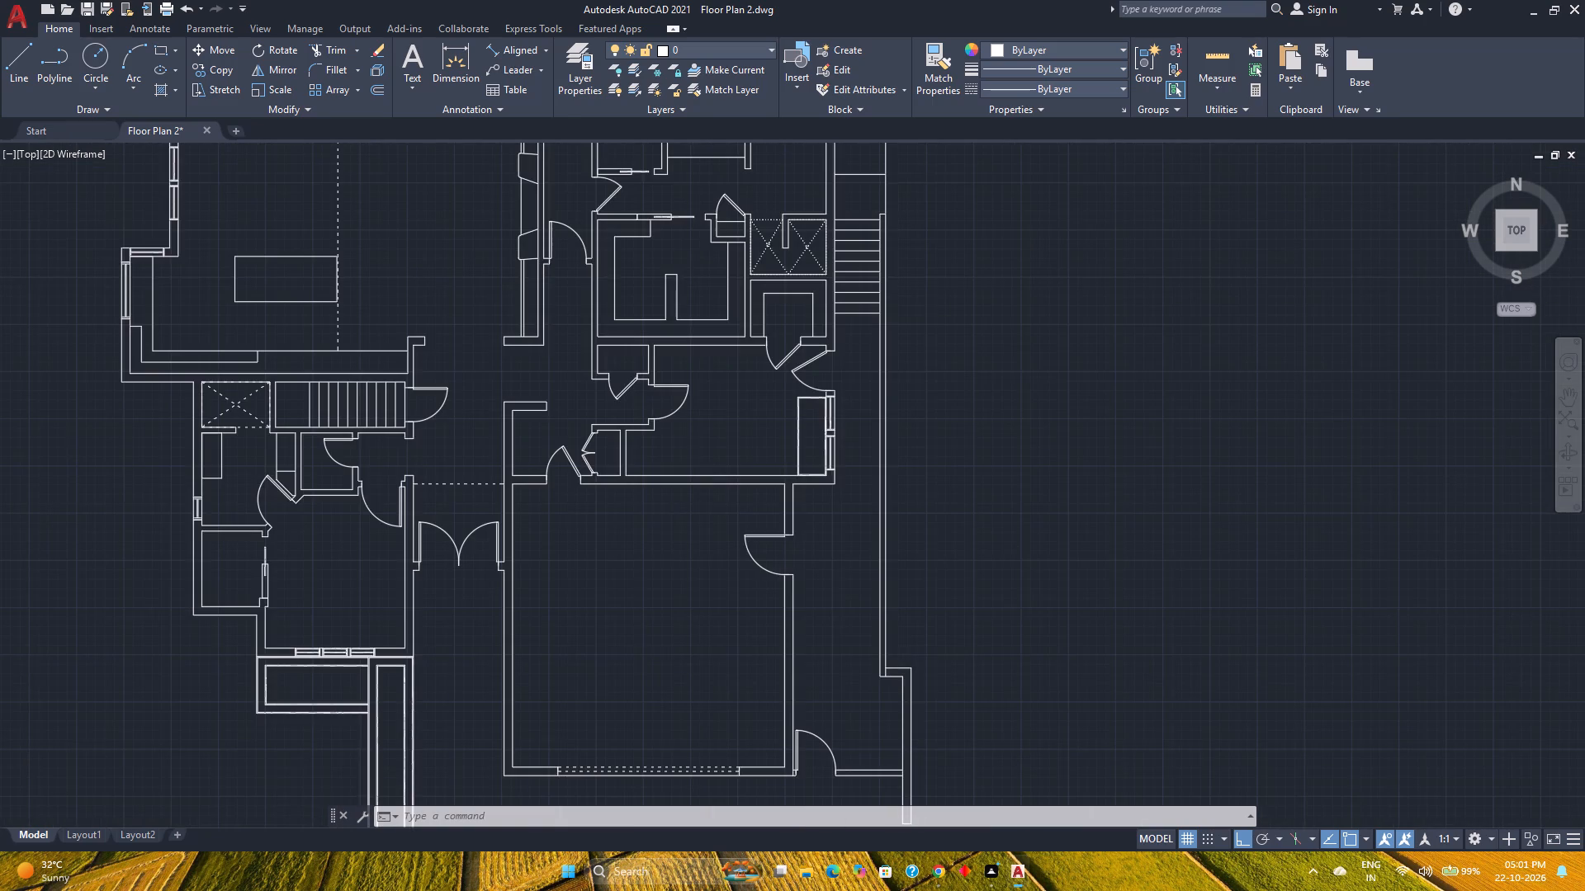
{"action": "middle_click_drag", "start_coordinate": [712, 513], "coordinate": [790, 461]}
{"action": "middle_click", "coordinate": [790, 461]}
{"action": "scroll", "coordinate": [788, 457], "scroll_direction": "down", "scroll_amount": 1}
{"action": "scroll", "coordinate": [800, 400], "scroll_direction": "up", "scroll_amount": 1}
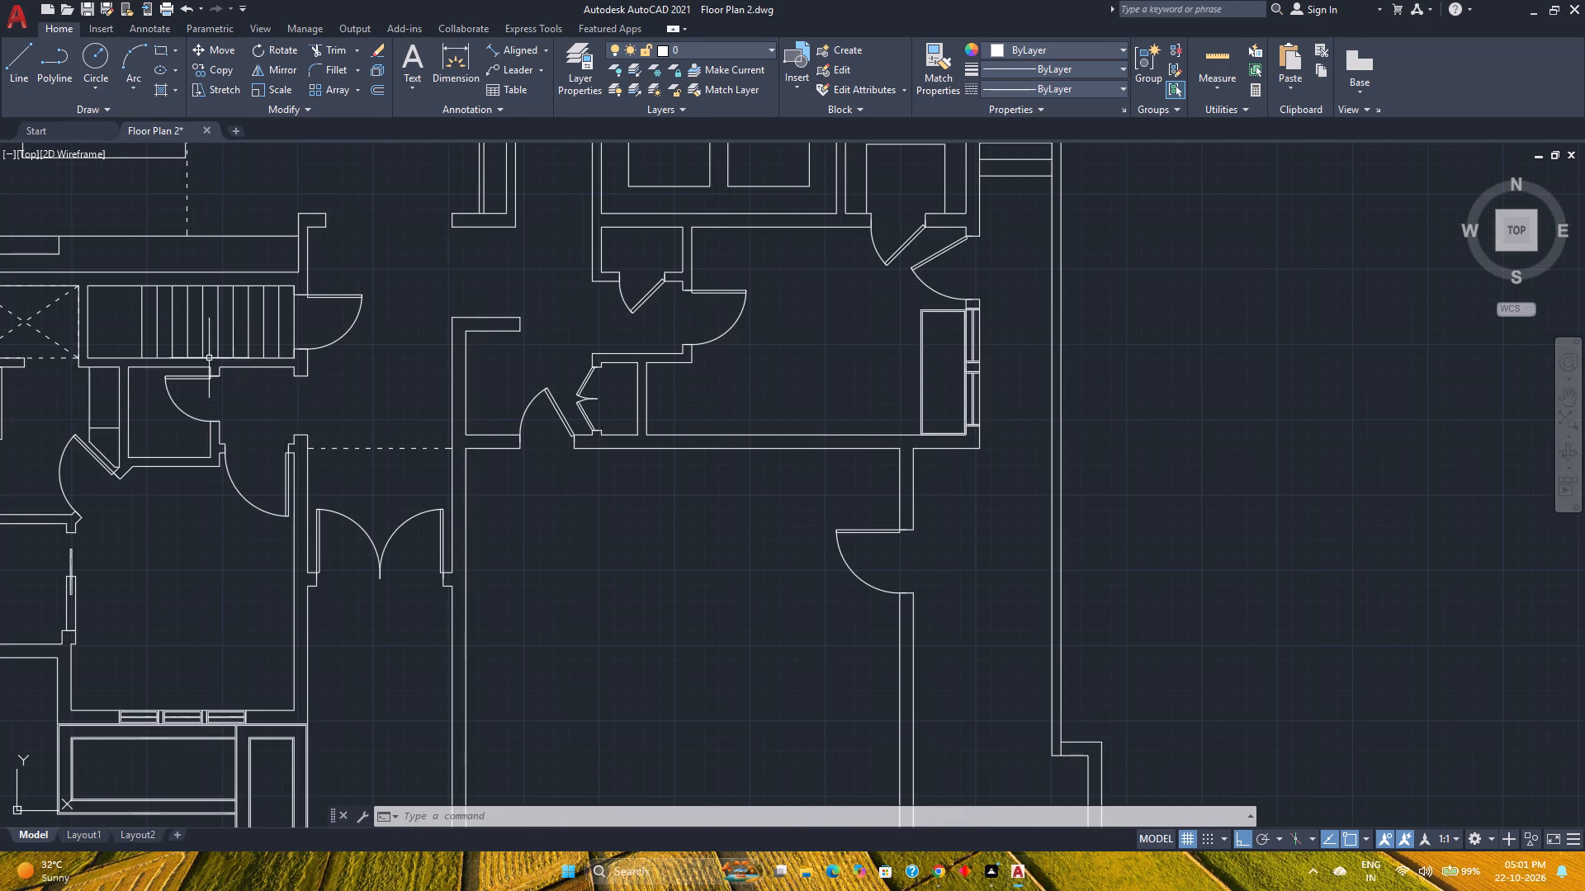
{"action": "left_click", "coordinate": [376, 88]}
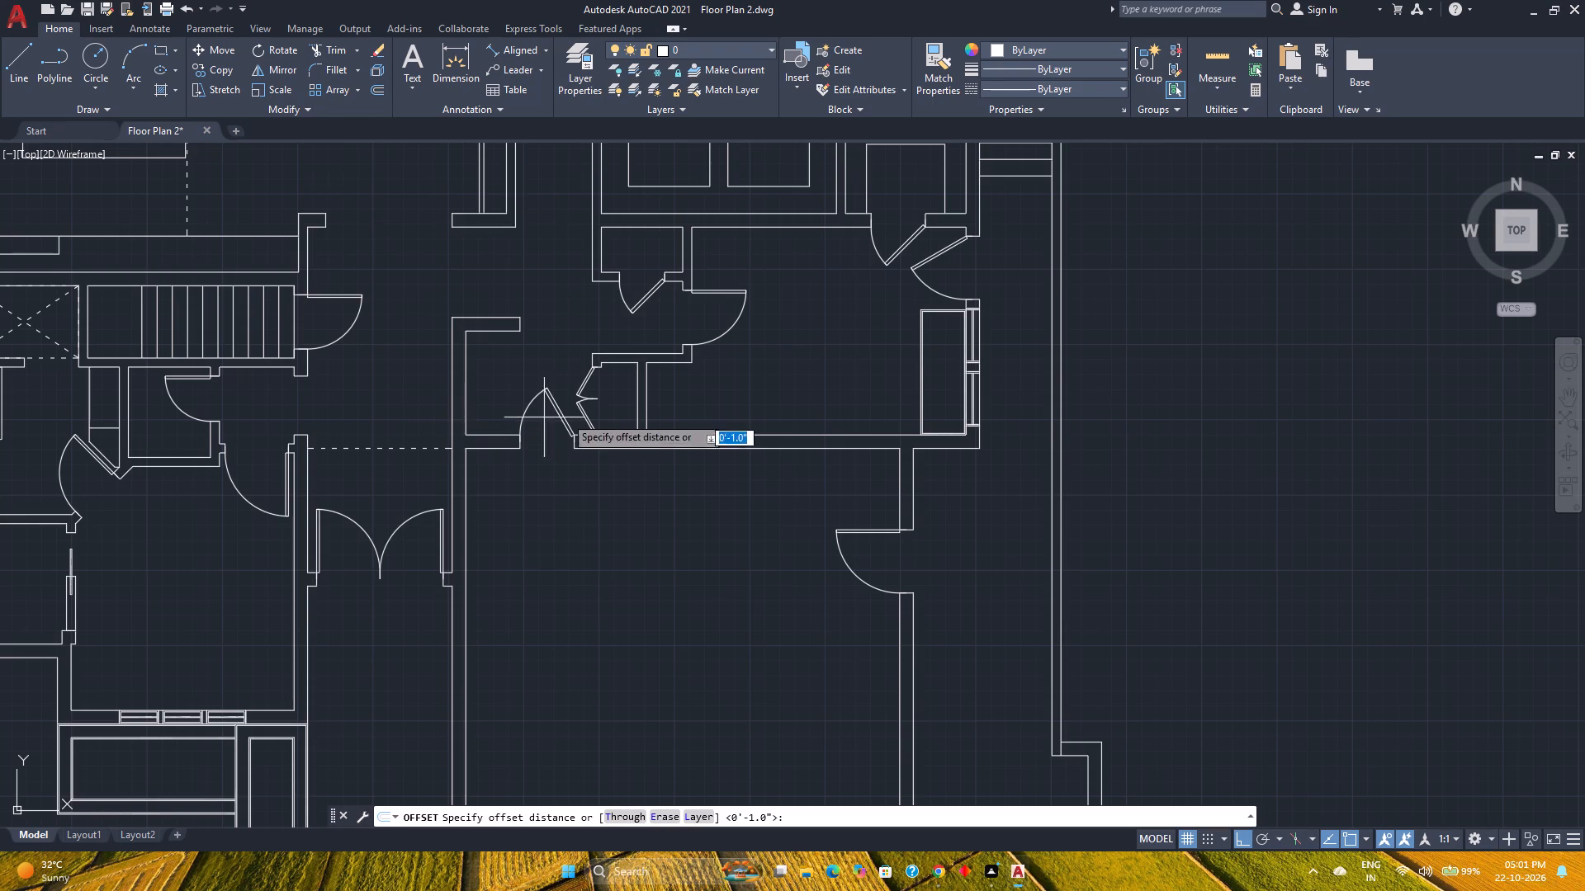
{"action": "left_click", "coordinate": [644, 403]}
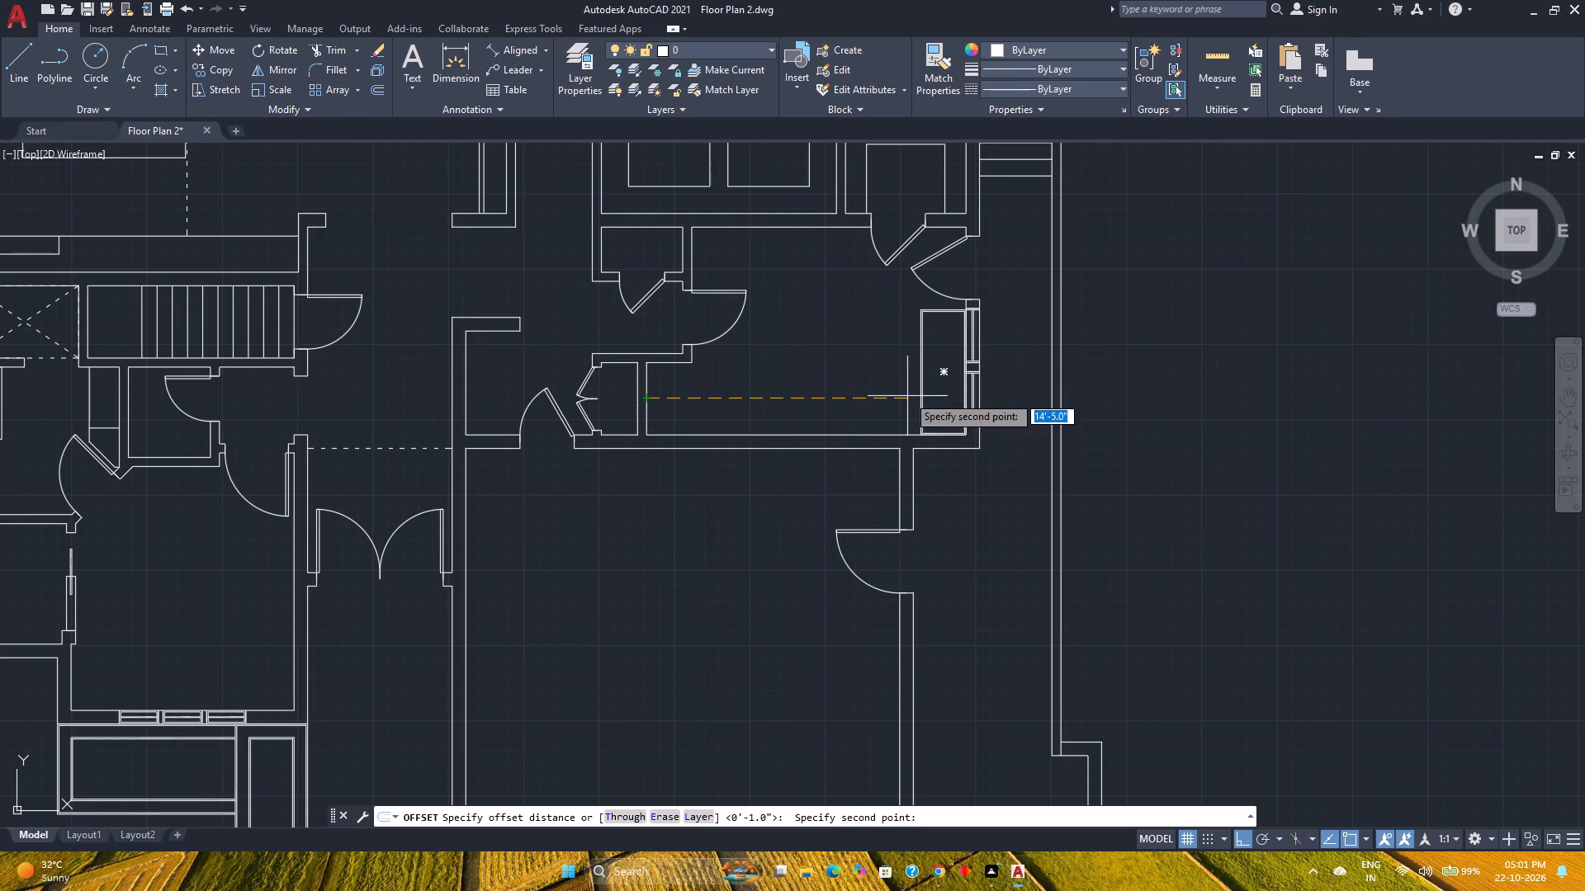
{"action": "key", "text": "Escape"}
Draw a horizontal line about 15'-2" long from the midpoint of the closet partition's right face to the window-side rectangle's outer edge.
{"action": "key", "text": "l"}
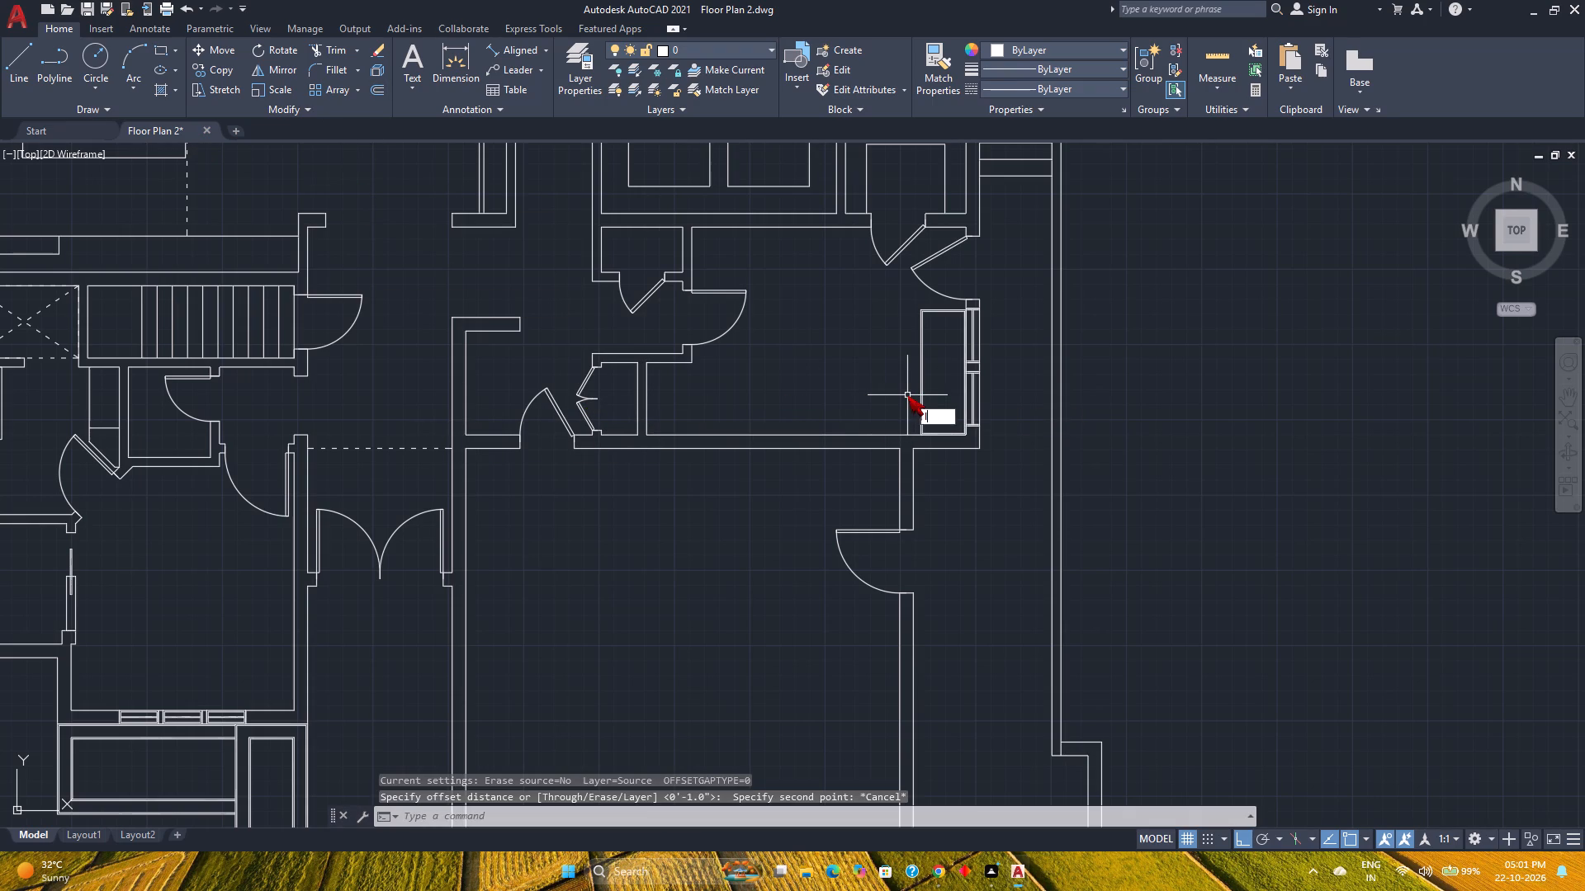
{"action": "key", "text": "Return"}
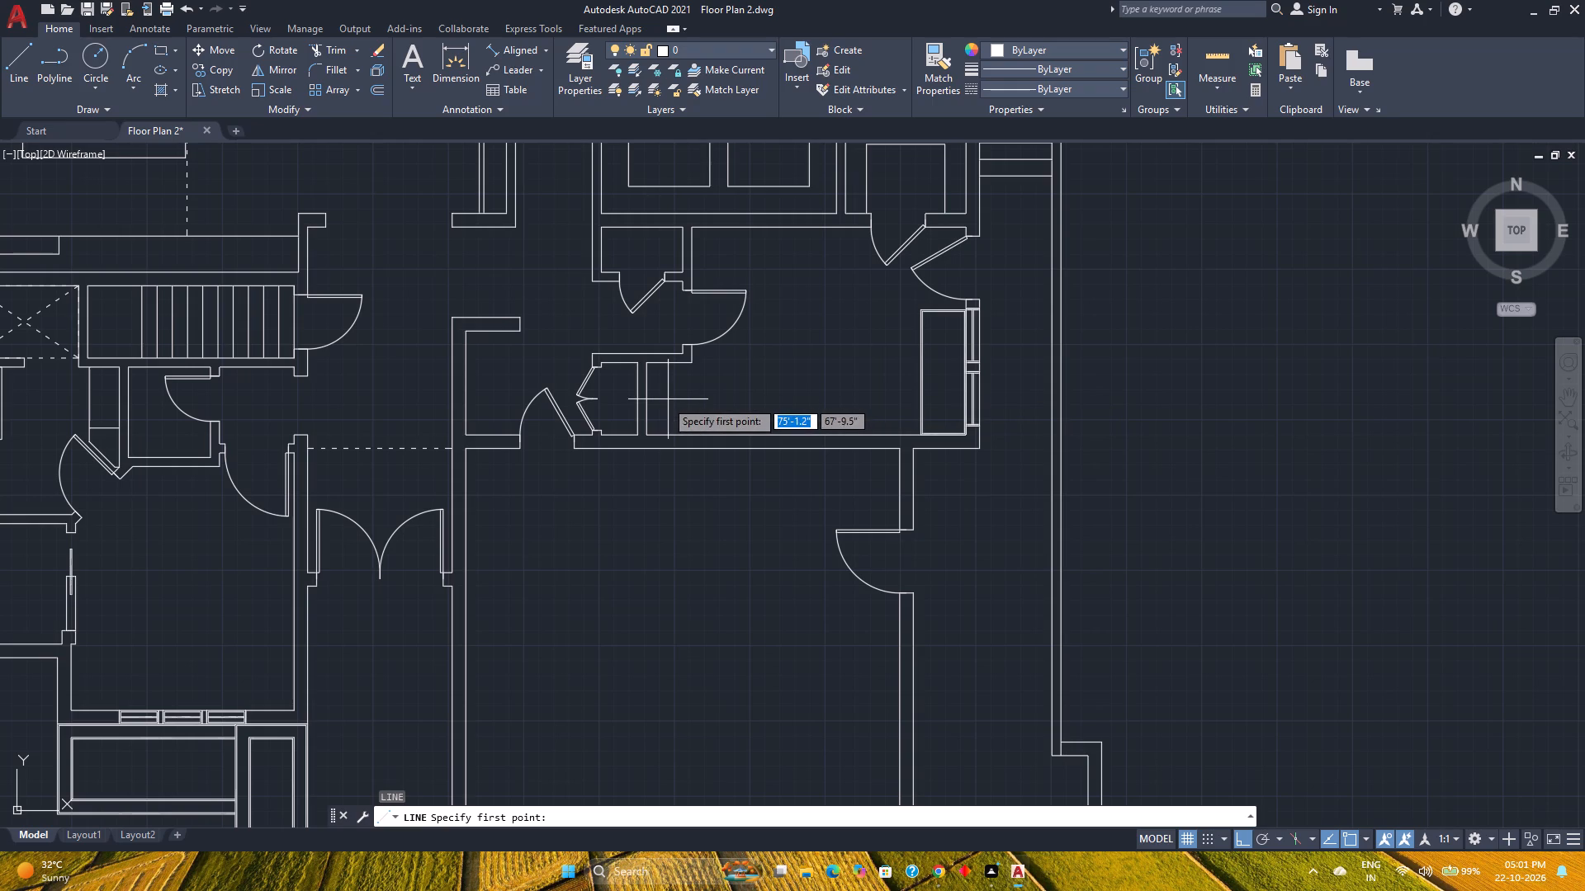
{"action": "left_click", "coordinate": [648, 397]}
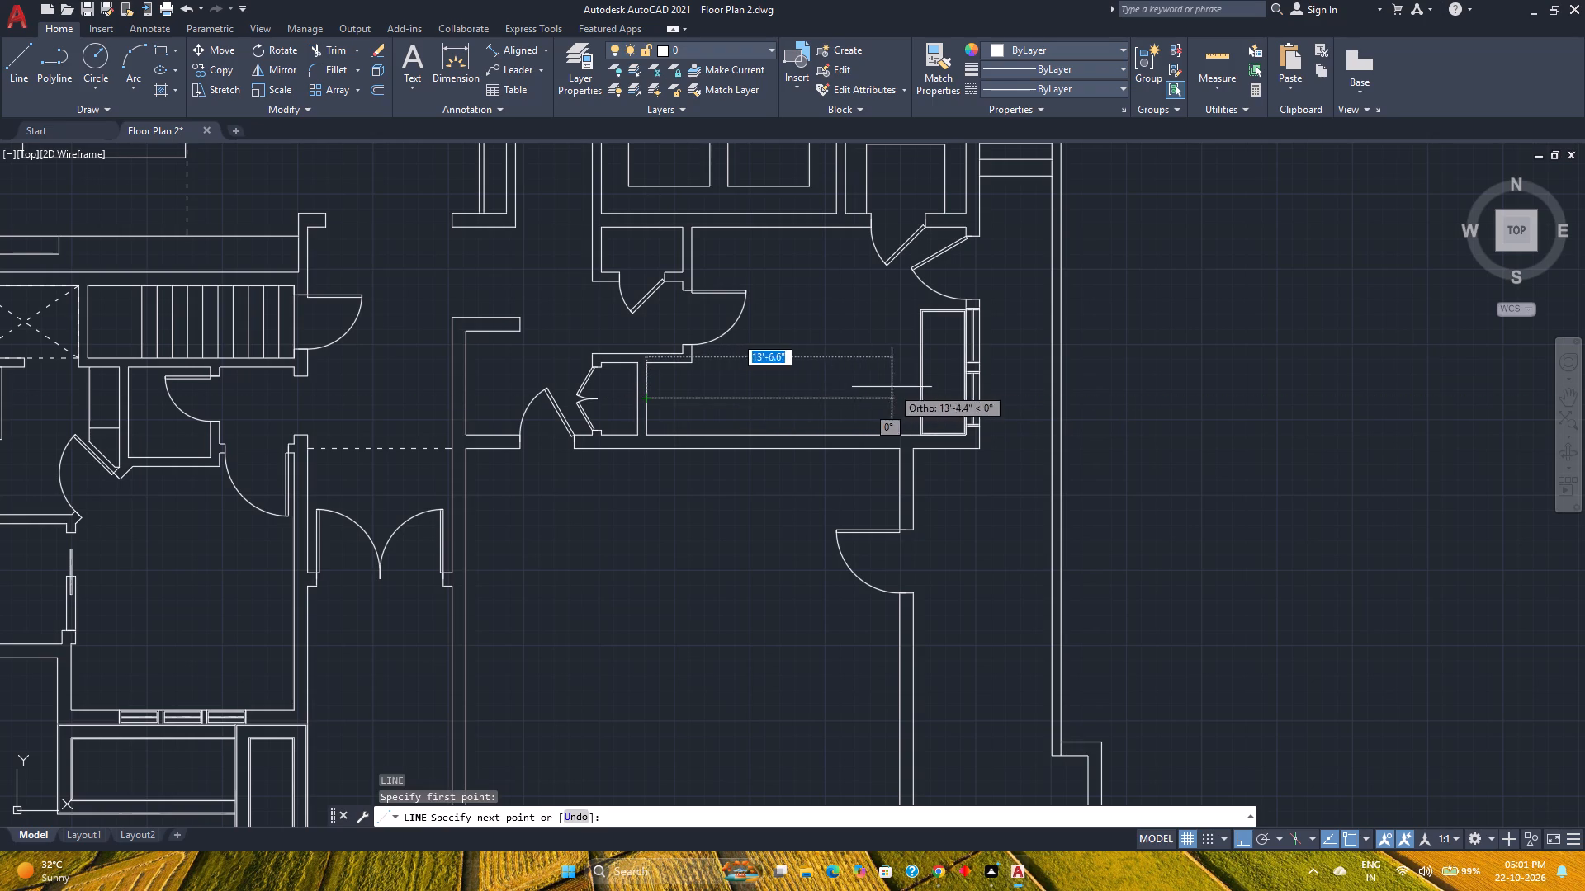
{"action": "scroll", "coordinate": [916, 392], "scroll_direction": "up", "scroll_amount": 4}
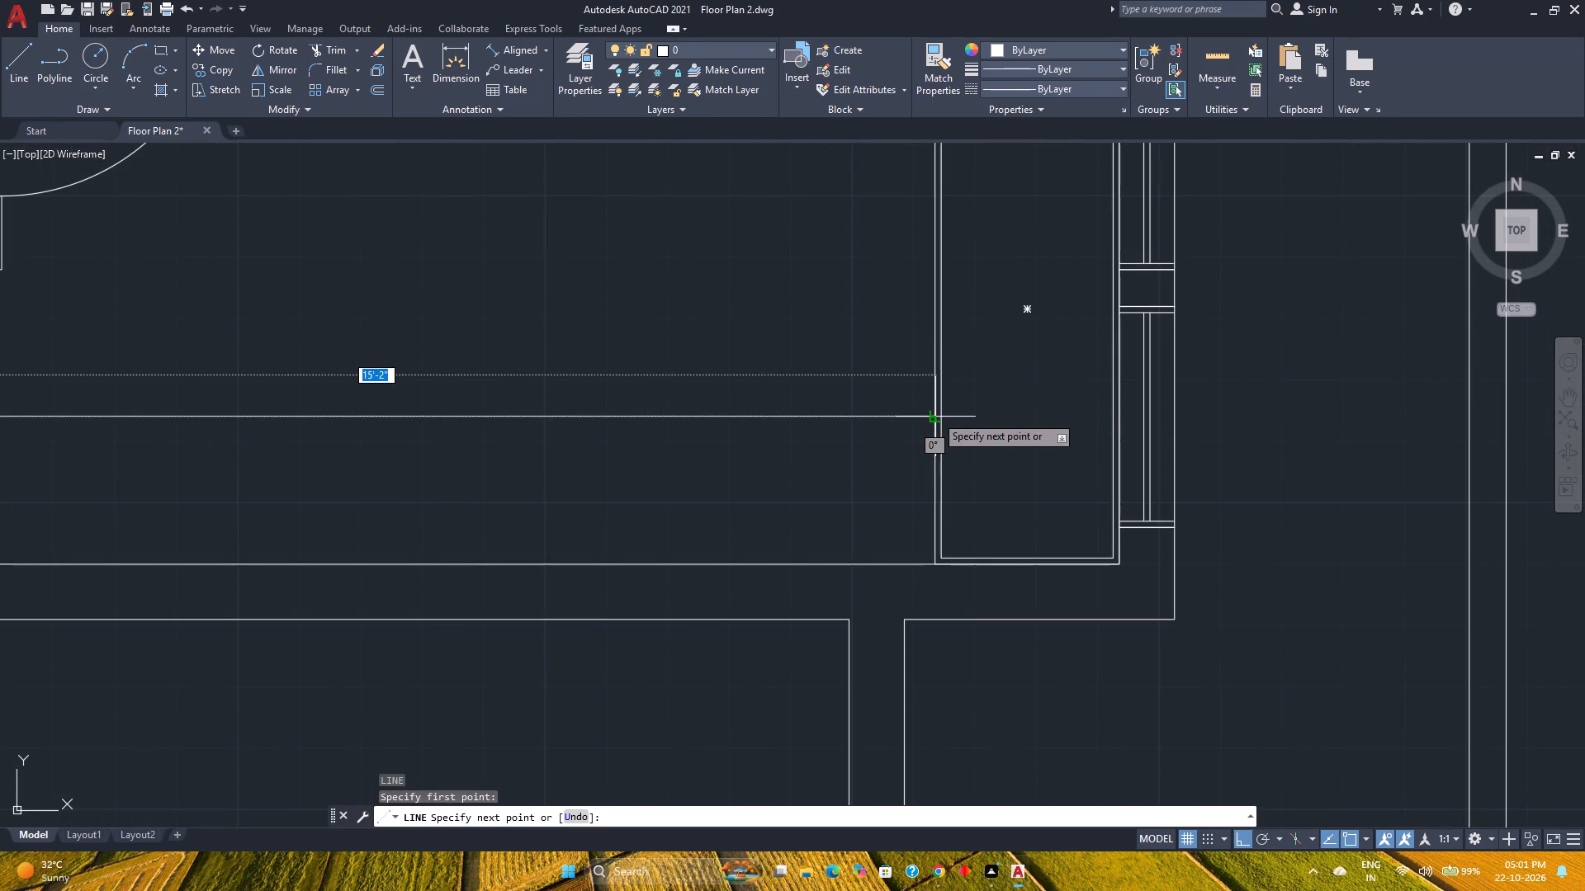
{"action": "left_click", "coordinate": [935, 415]}
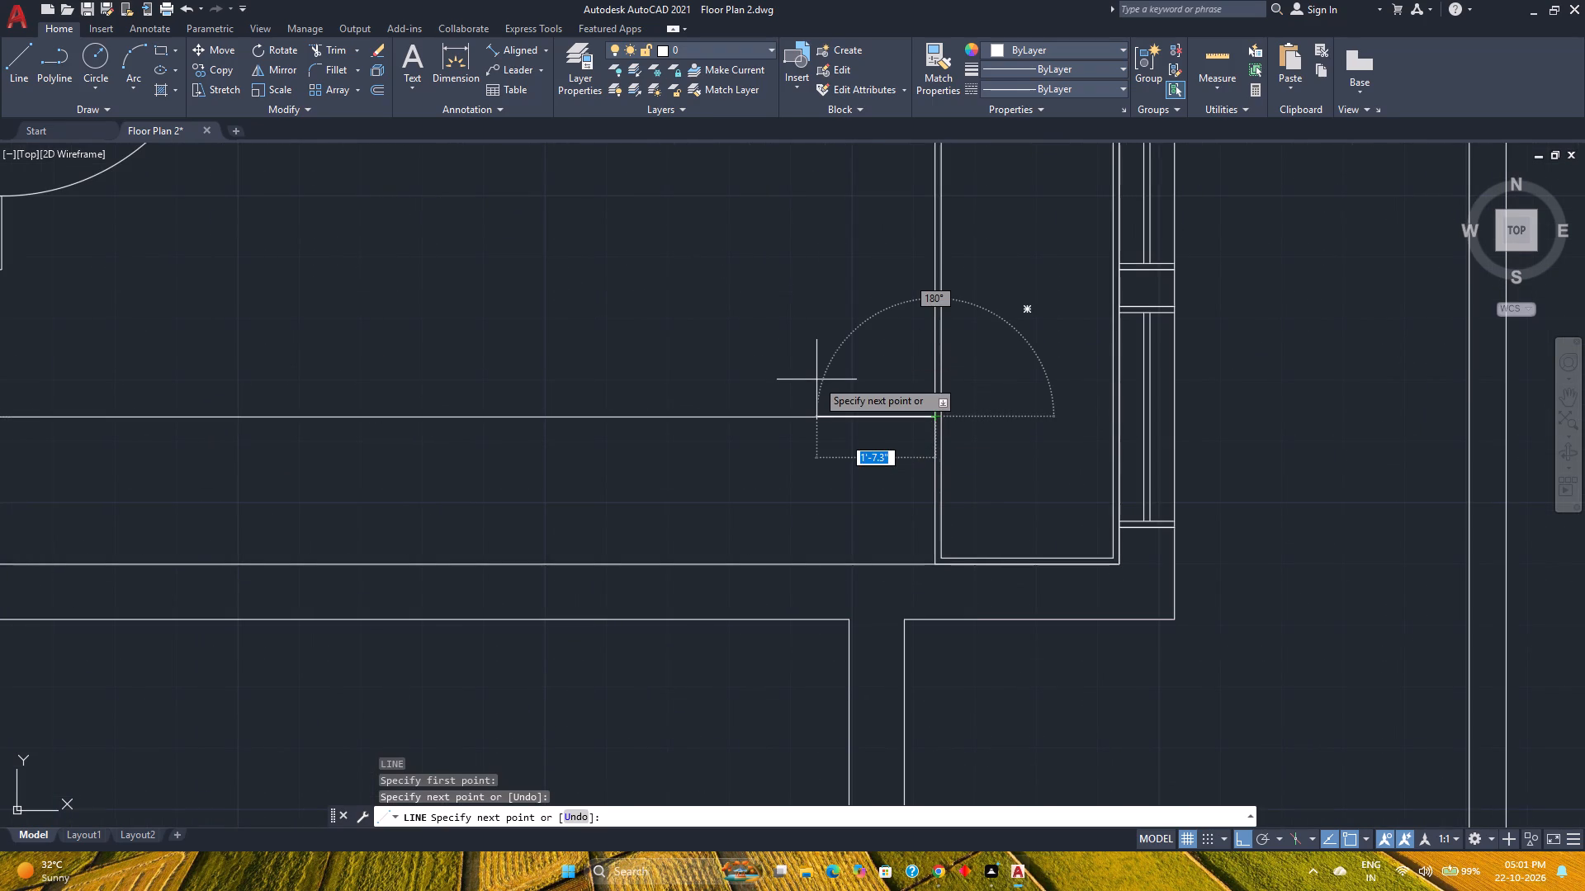
{"action": "key", "text": "Escape"}
{"action": "right_click", "coordinate": [816, 379]}
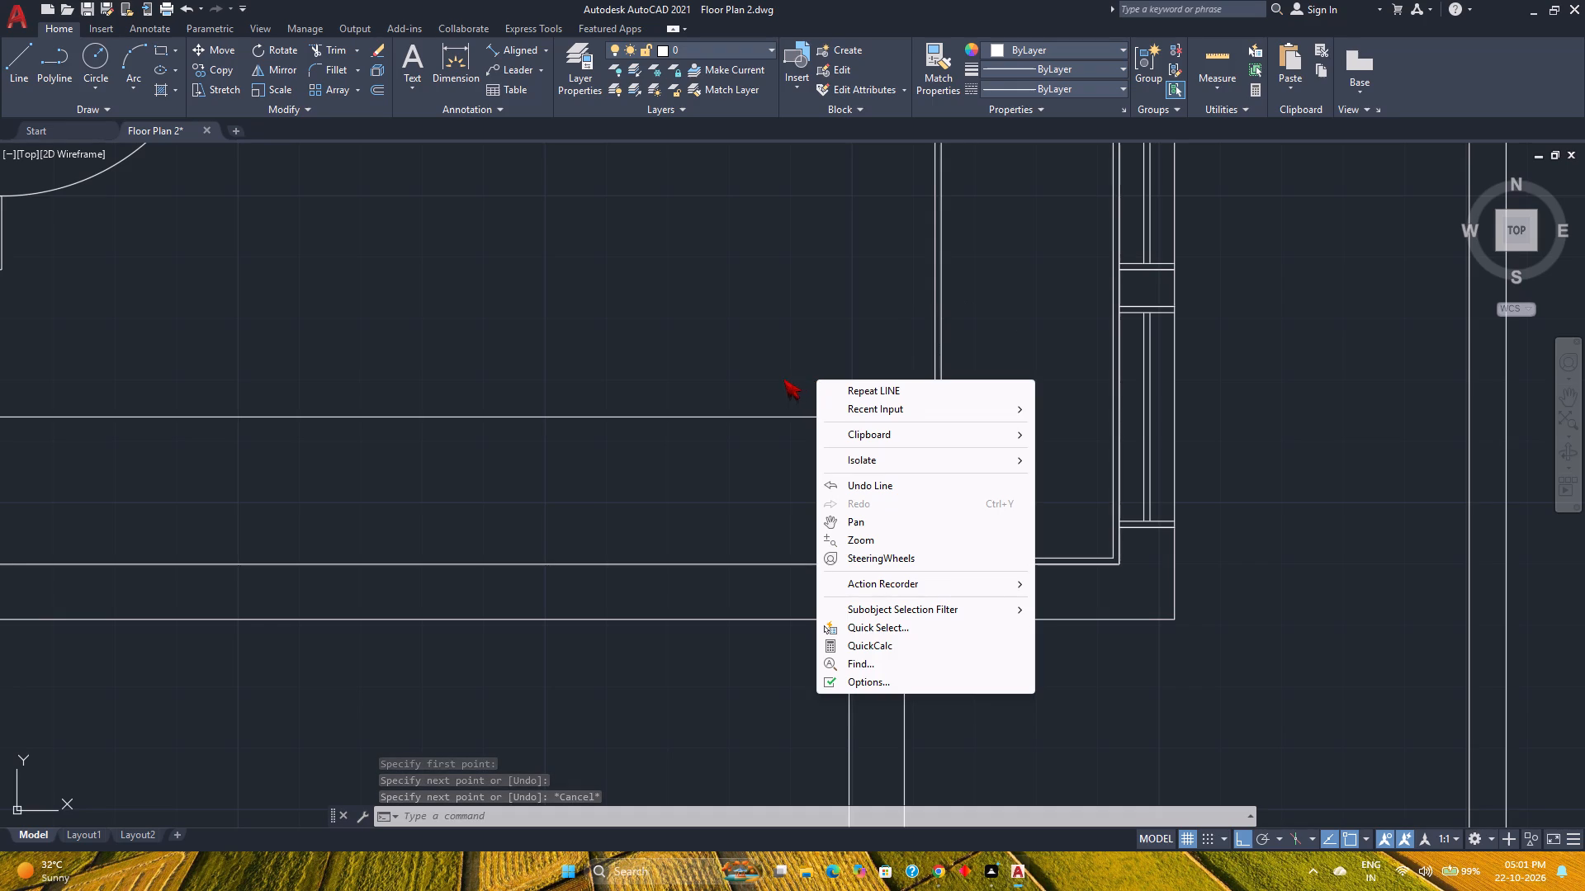
{"action": "left_click", "coordinate": [589, 369]}
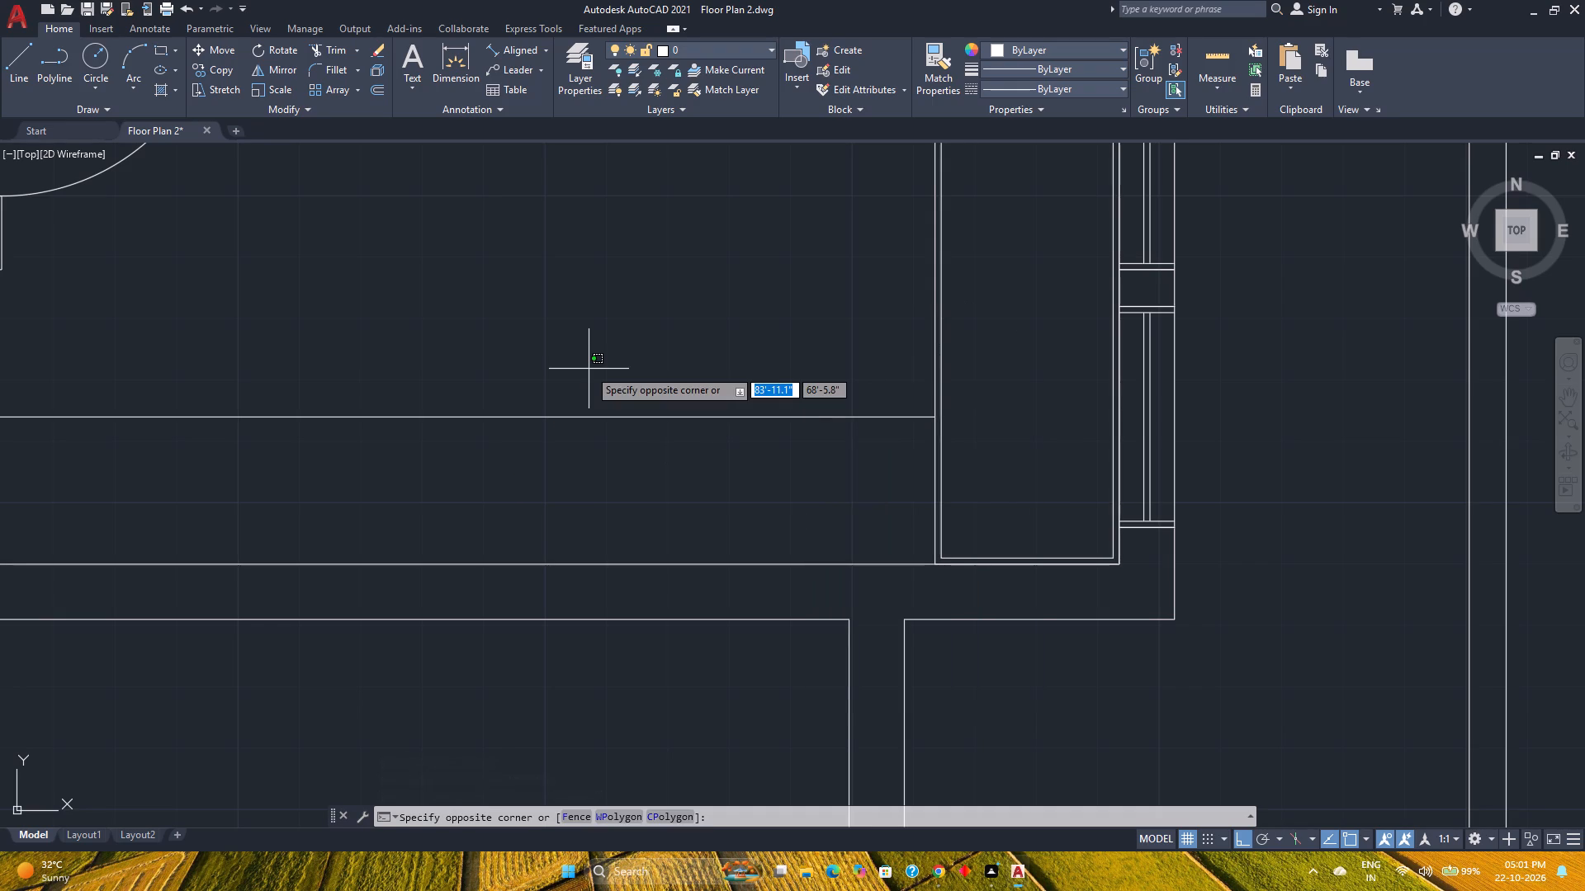
{"action": "key", "text": "Escape"}
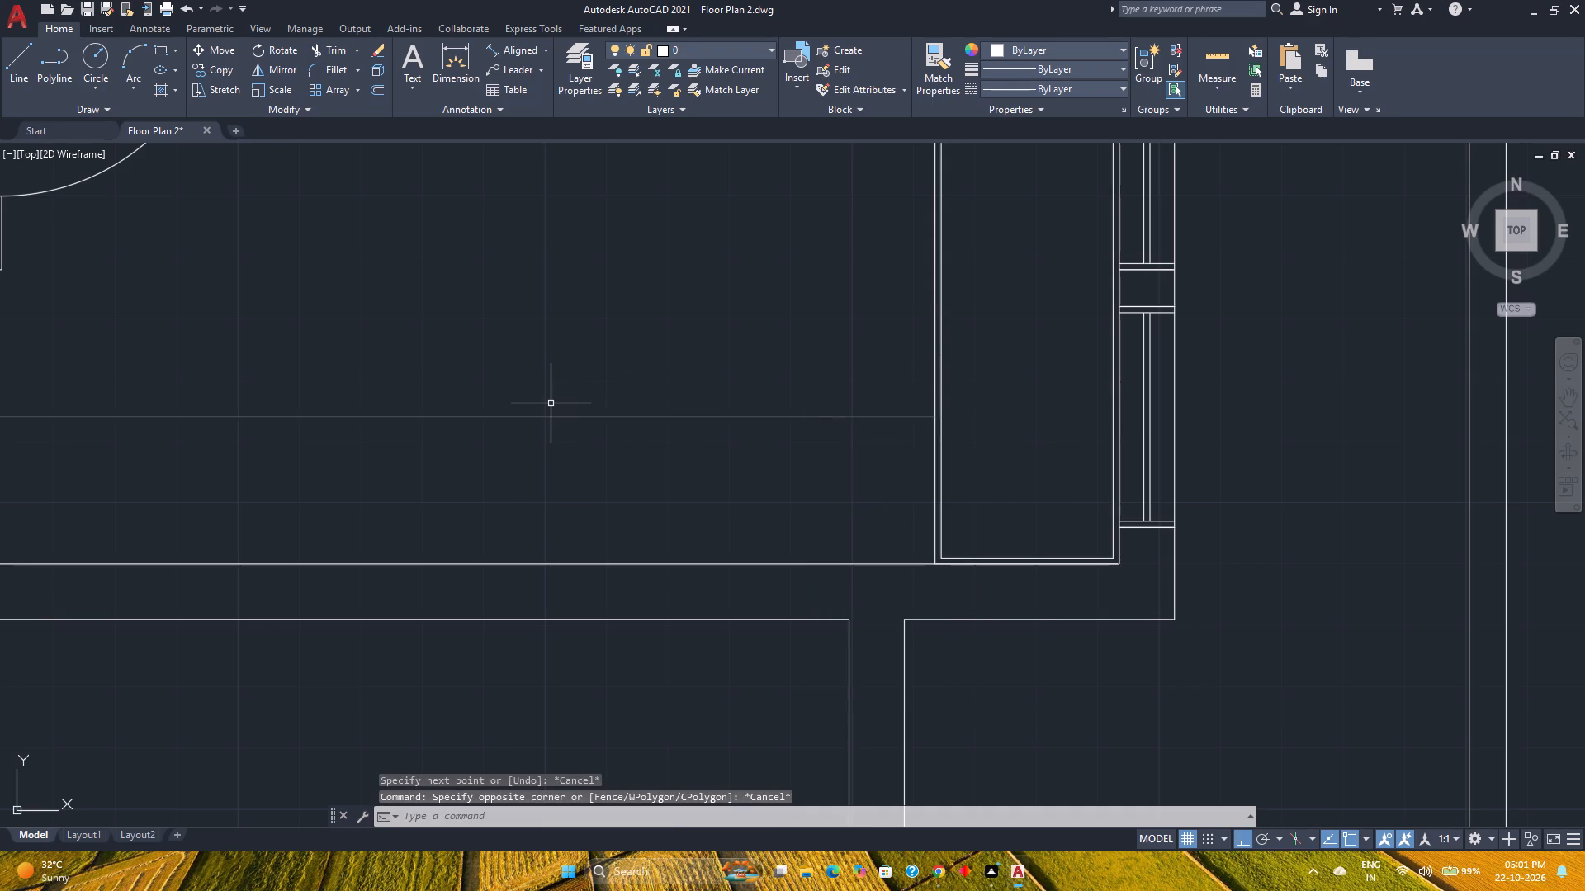
Draw a 14'-2" horizontal line rightward from midway between the long counter line's closet-side end and the partition's bottom corner.
{"action": "scroll", "coordinate": [574, 464], "scroll_direction": "down", "scroll_amount": 1}
{"action": "middle_click_drag", "start_coordinate": [574, 464], "coordinate": [718, 446]}
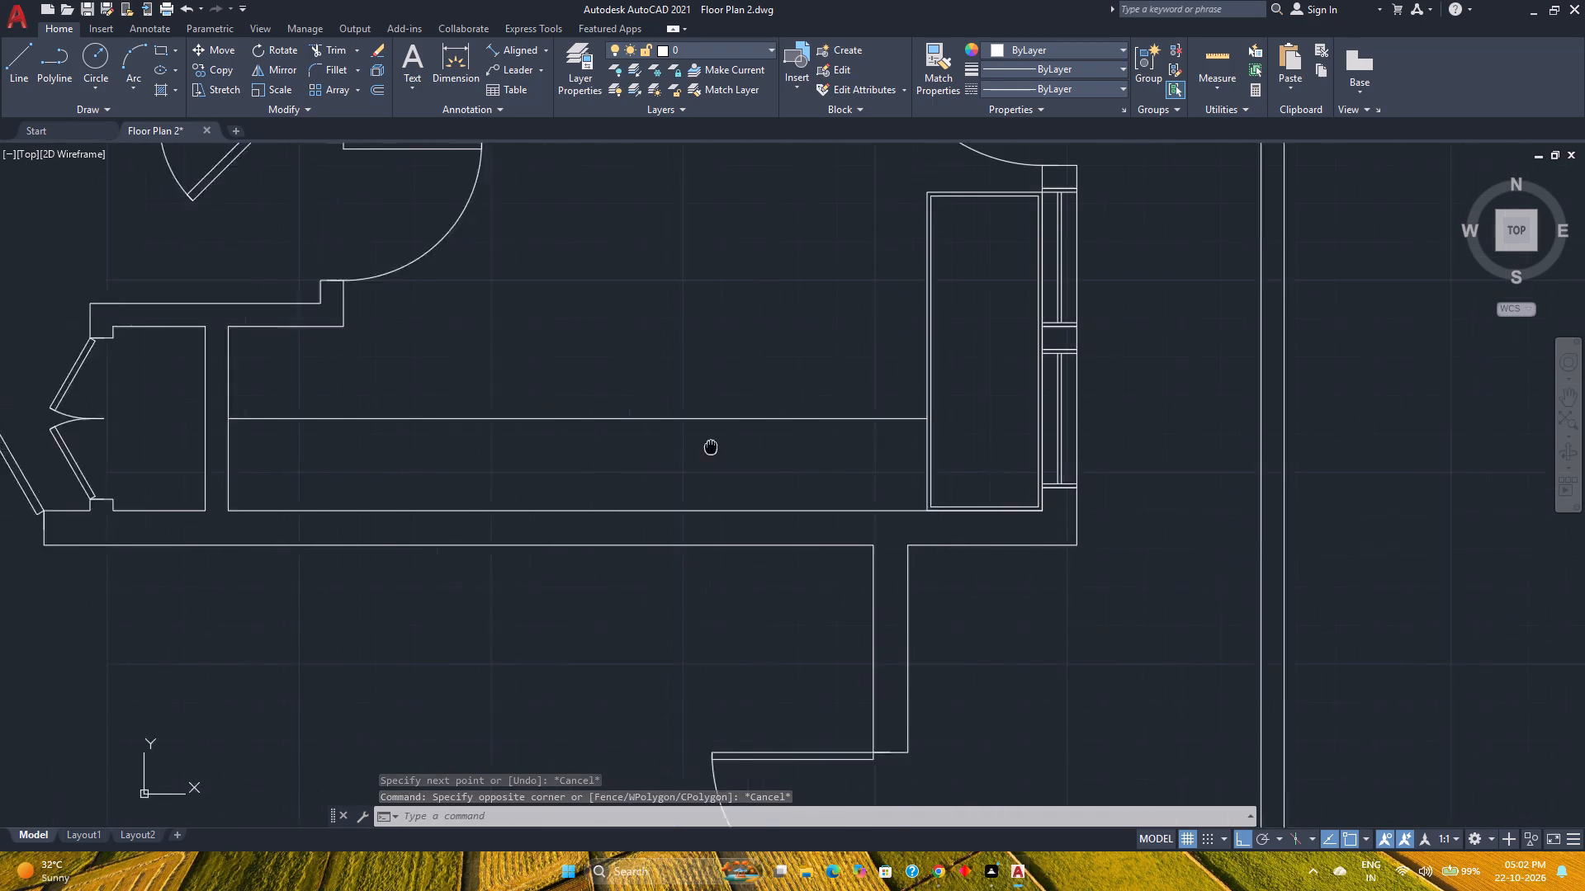
{"action": "middle_click_drag", "start_coordinate": [718, 446], "coordinate": [733, 443]}
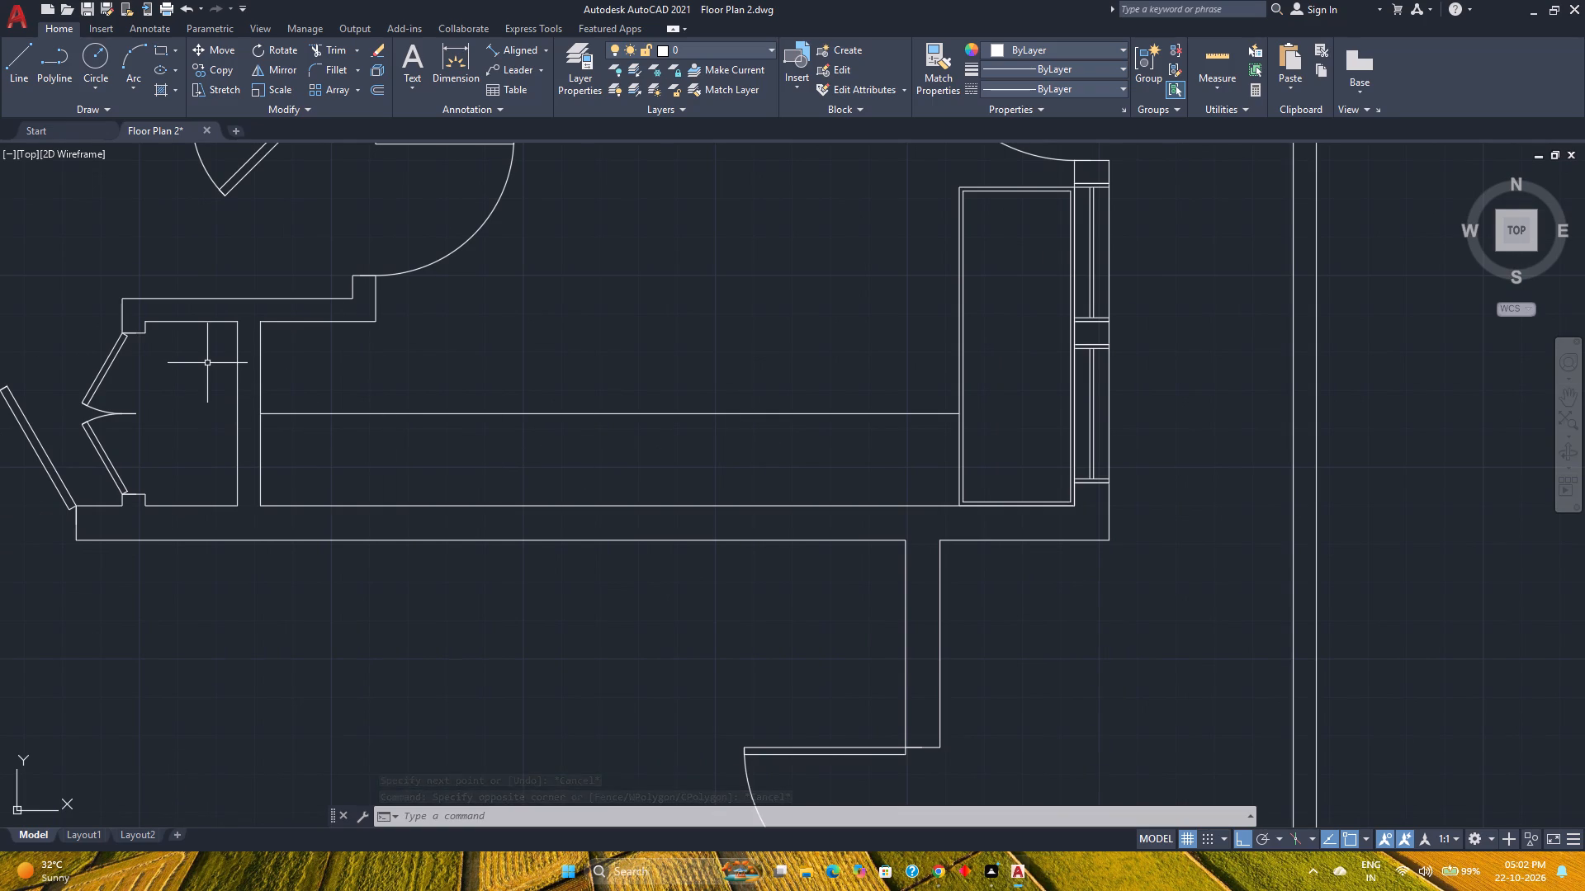
{"action": "left_click", "coordinate": [8, 59]}
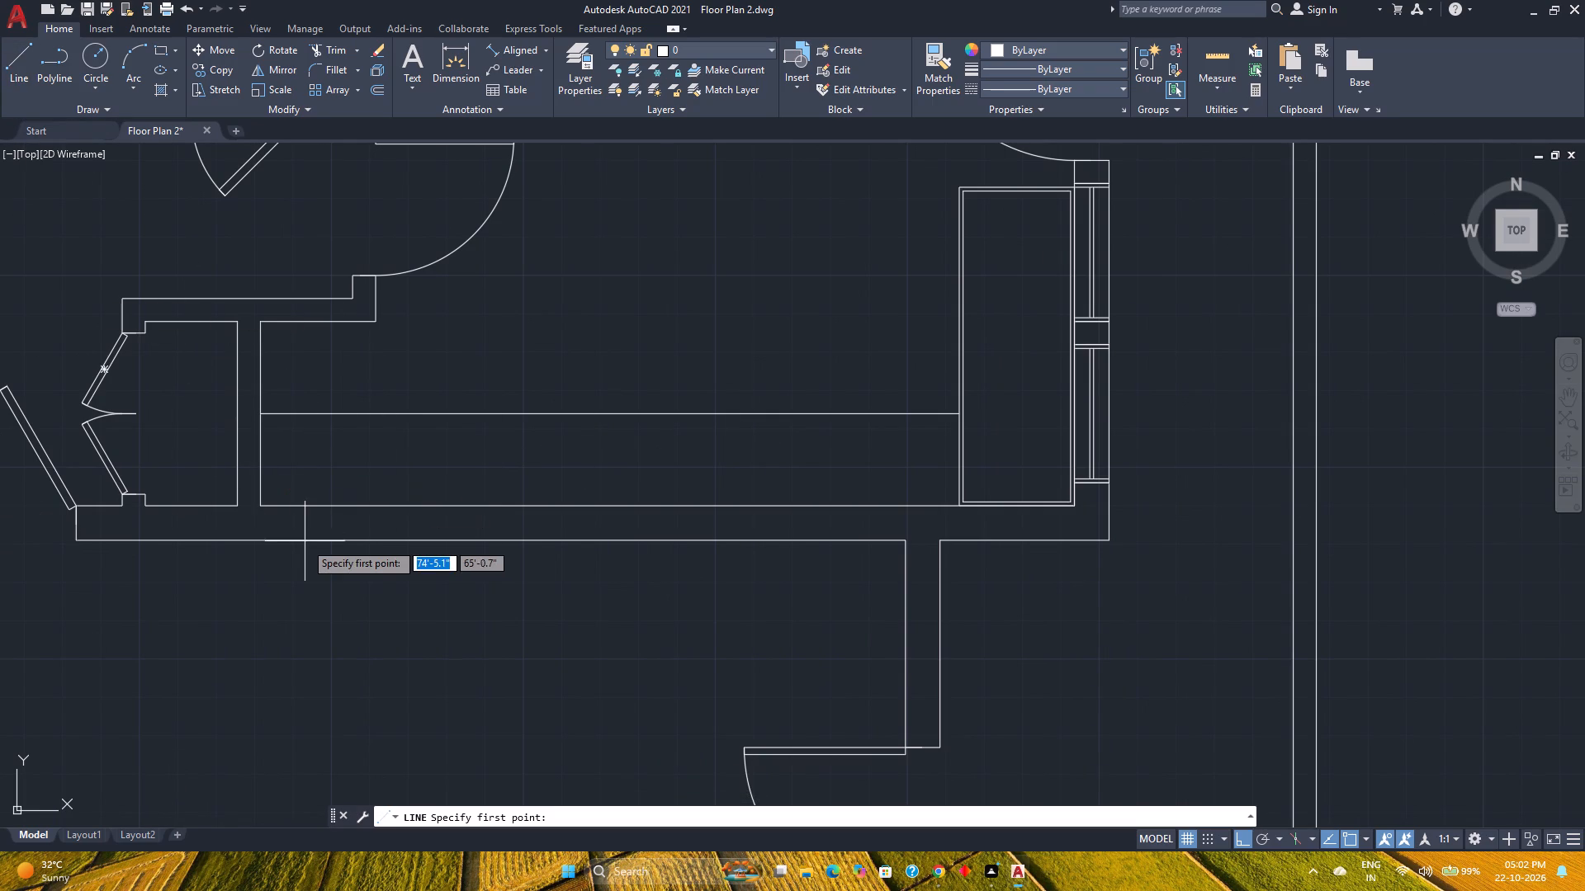
{"action": "key", "text": "m"}
{"action": "key", "text": "2"}
{"action": "key", "text": "p"}
{"action": "key", "text": "Return"}
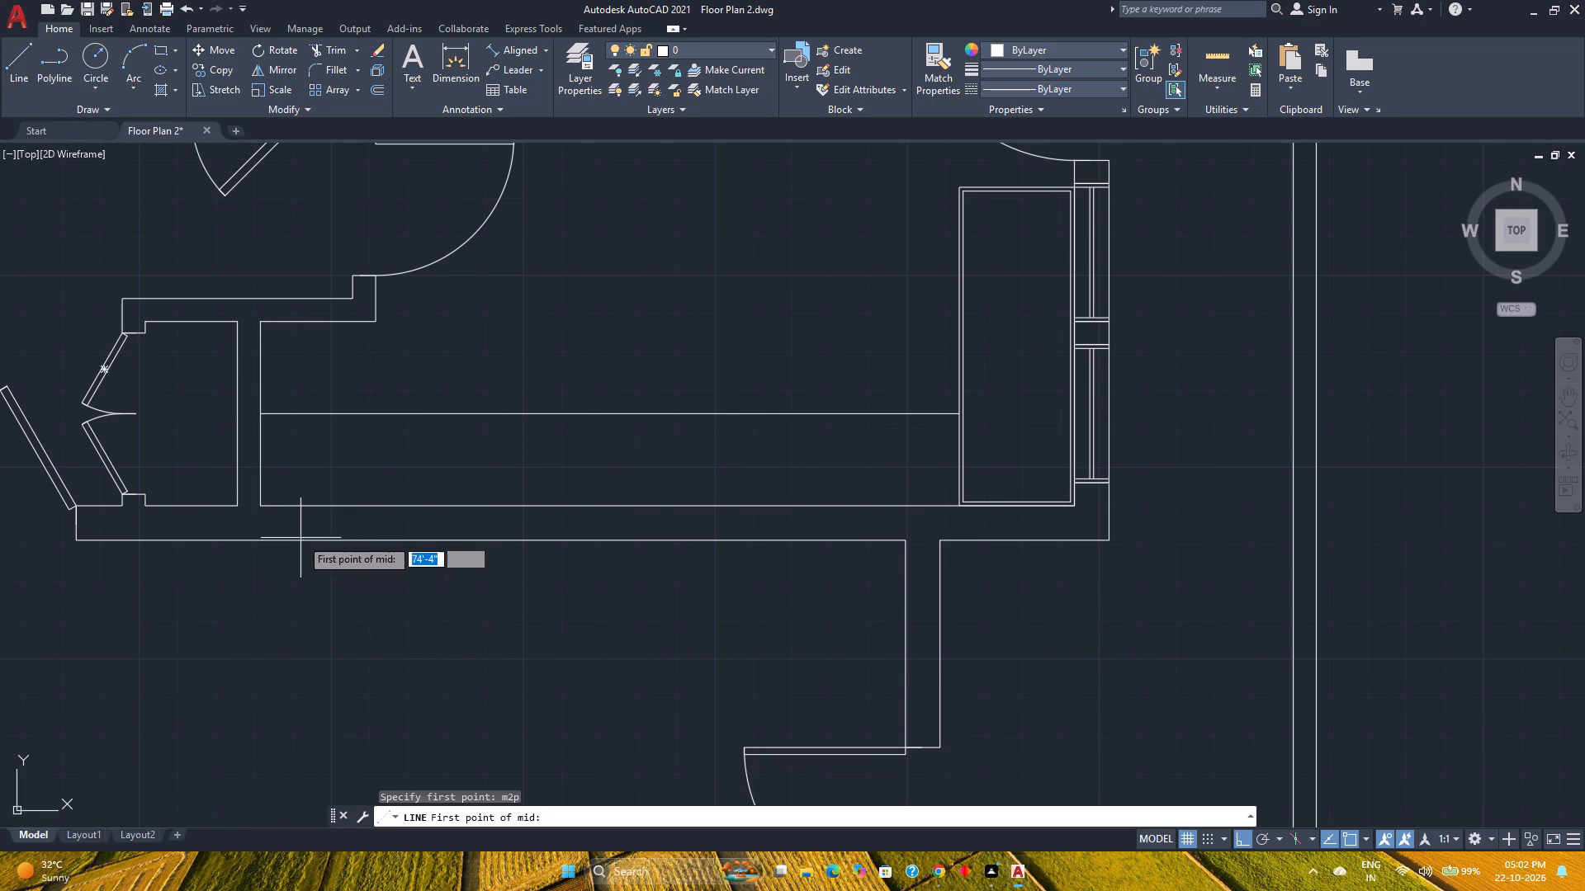
{"action": "left_click", "coordinate": [263, 418]}
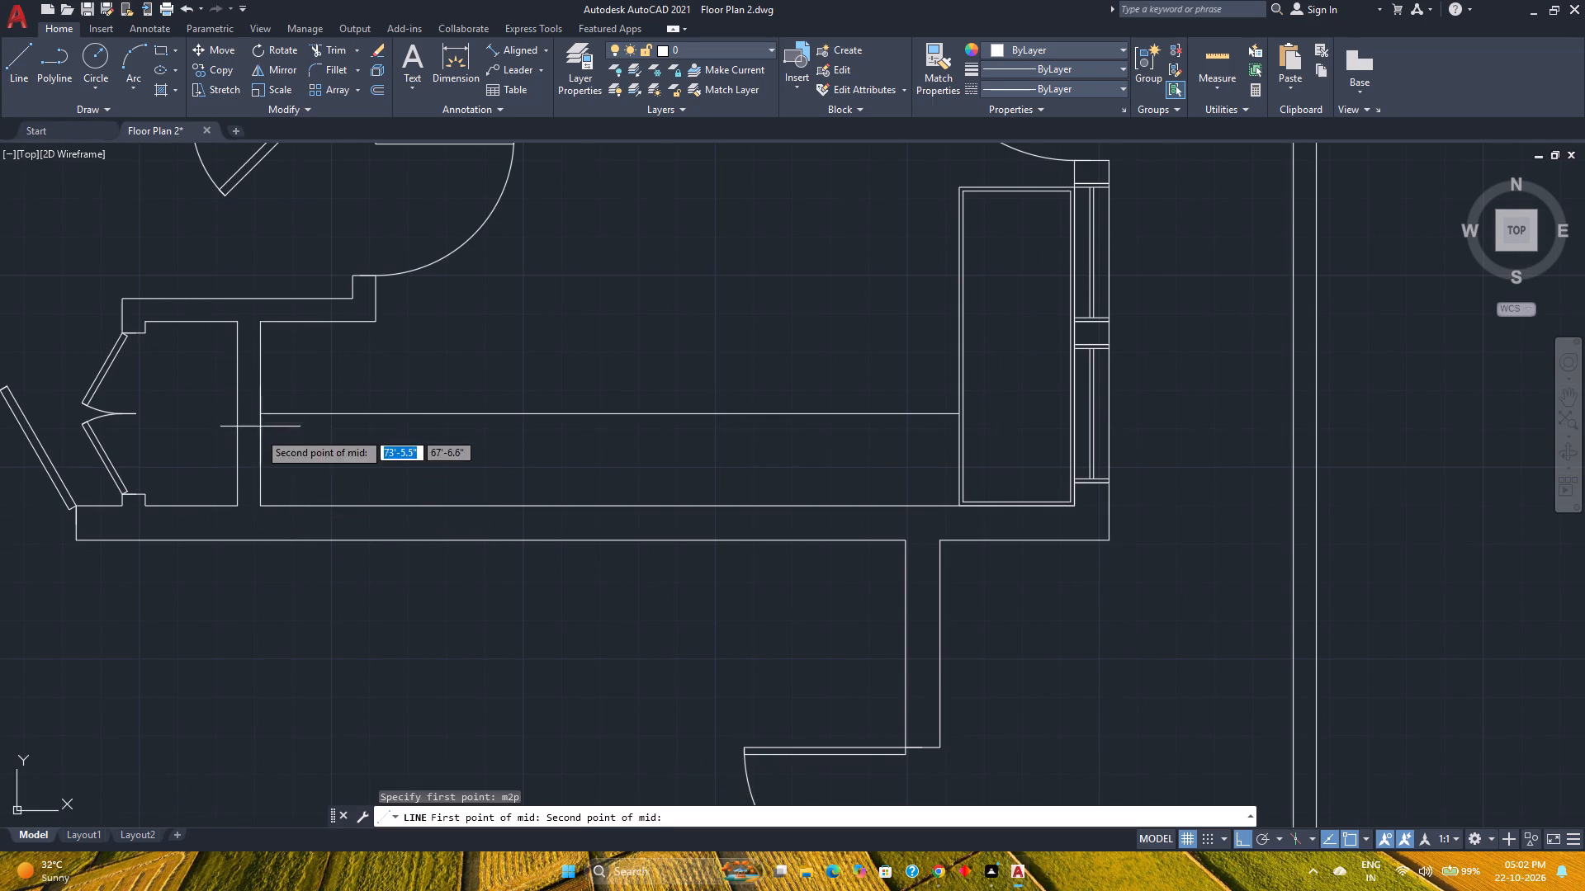
{"action": "left_click", "coordinate": [255, 503]}
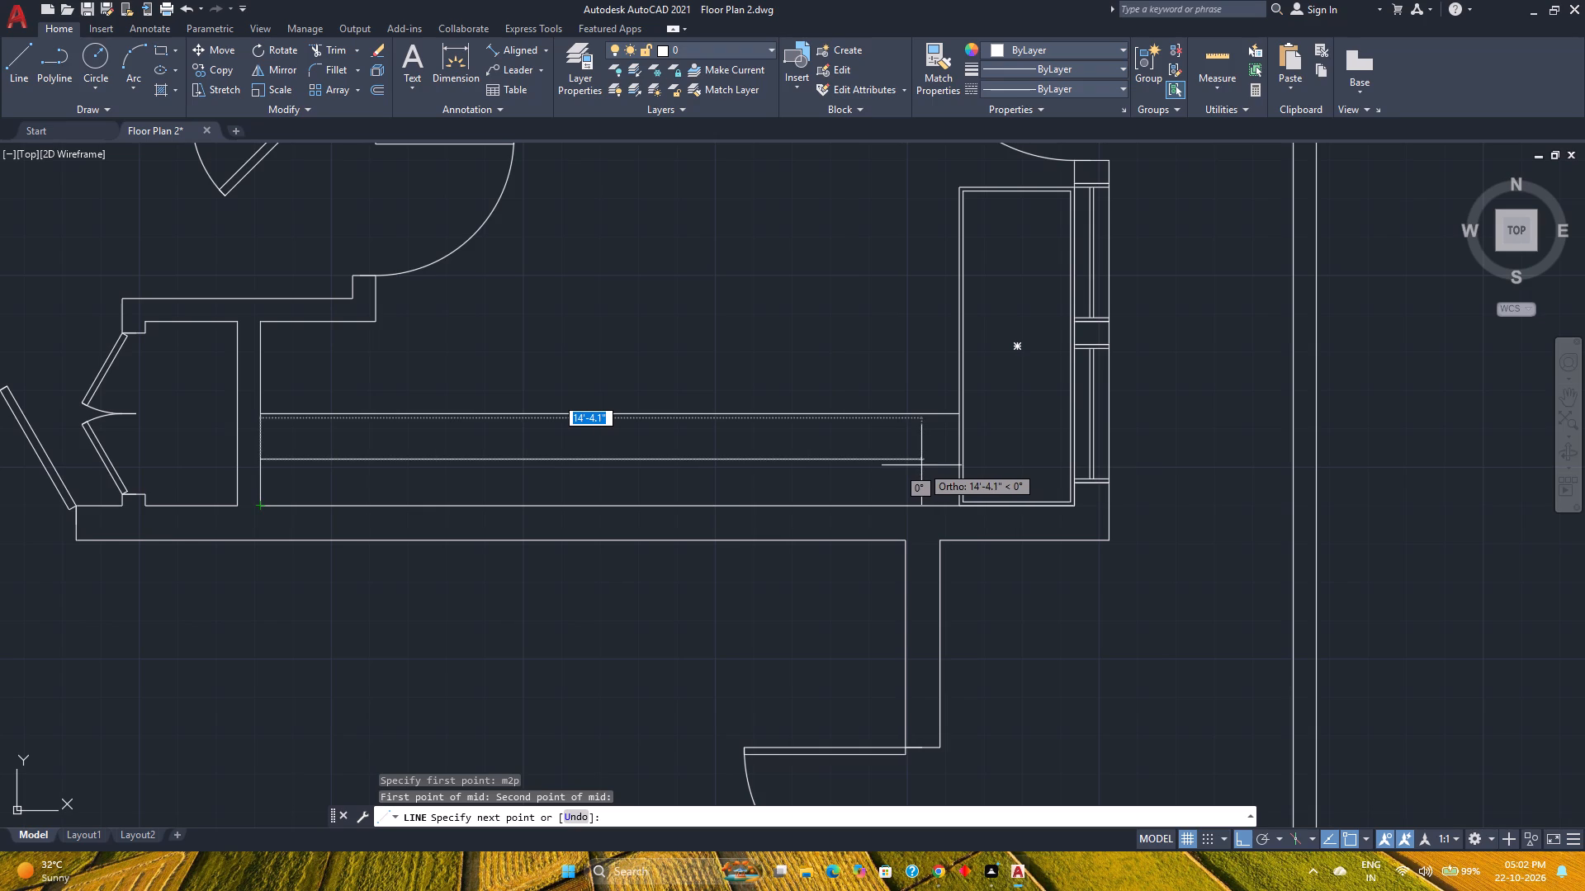
{"action": "type", "text": "14;2"}
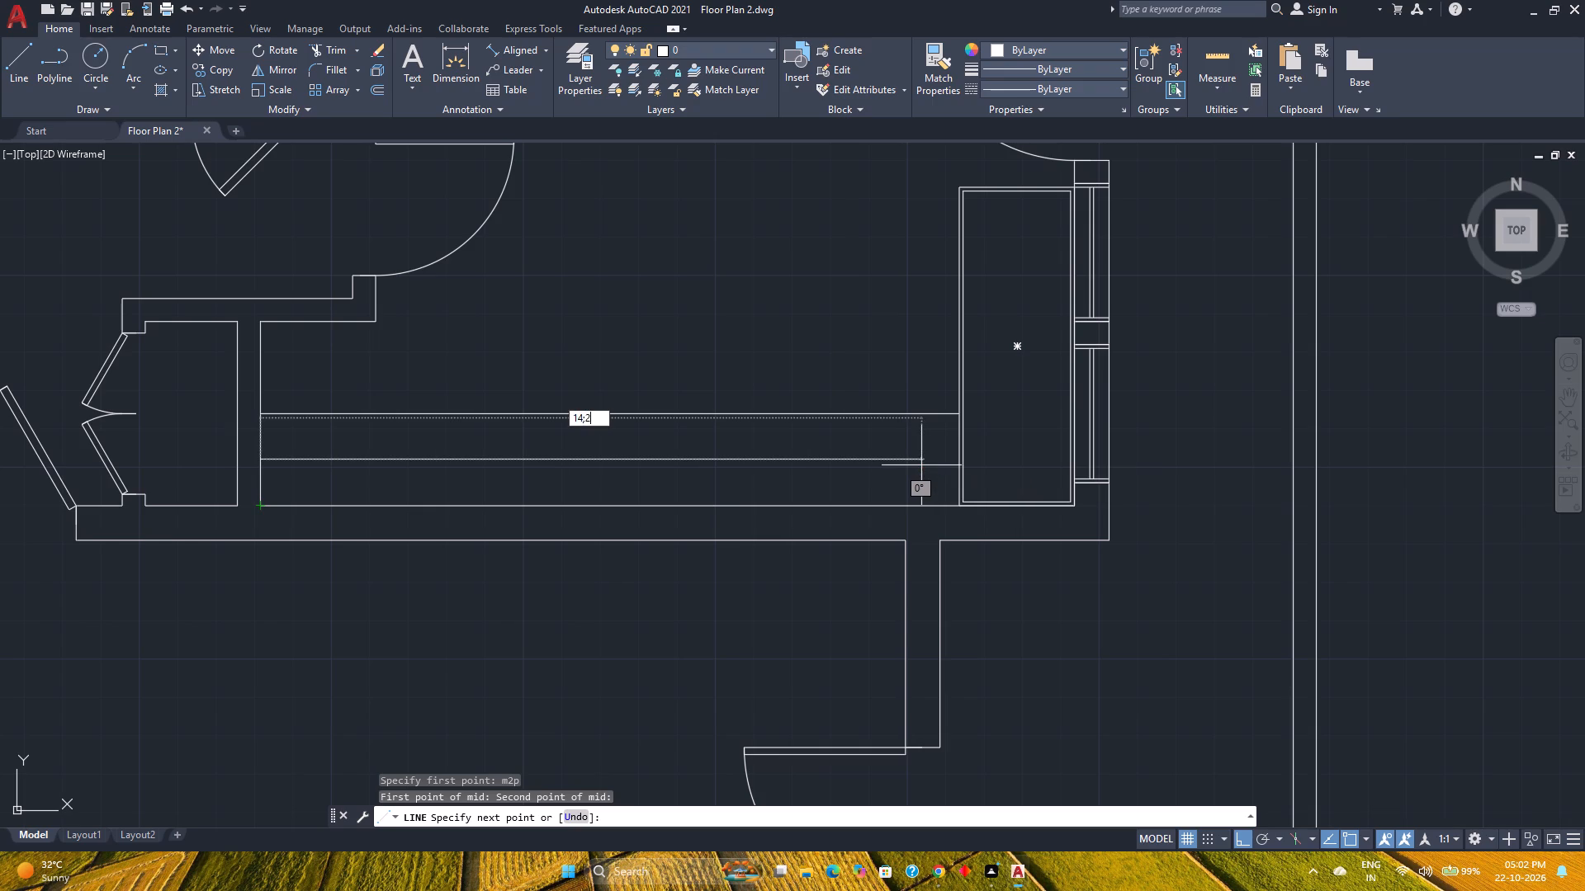
{"action": "key", "text": "Return"}
{"action": "type", "text": "14"}
{"action": "key", "text": "apostrophe"}
{"action": "type", "text": "2\""}
{"action": "key", "text": "Return"}
Close the end of the 14'-2" line with a vertical line down to the room's lower wall.
{"action": "scroll", "coordinate": [916, 499], "scroll_direction": "up", "scroll_amount": 3}
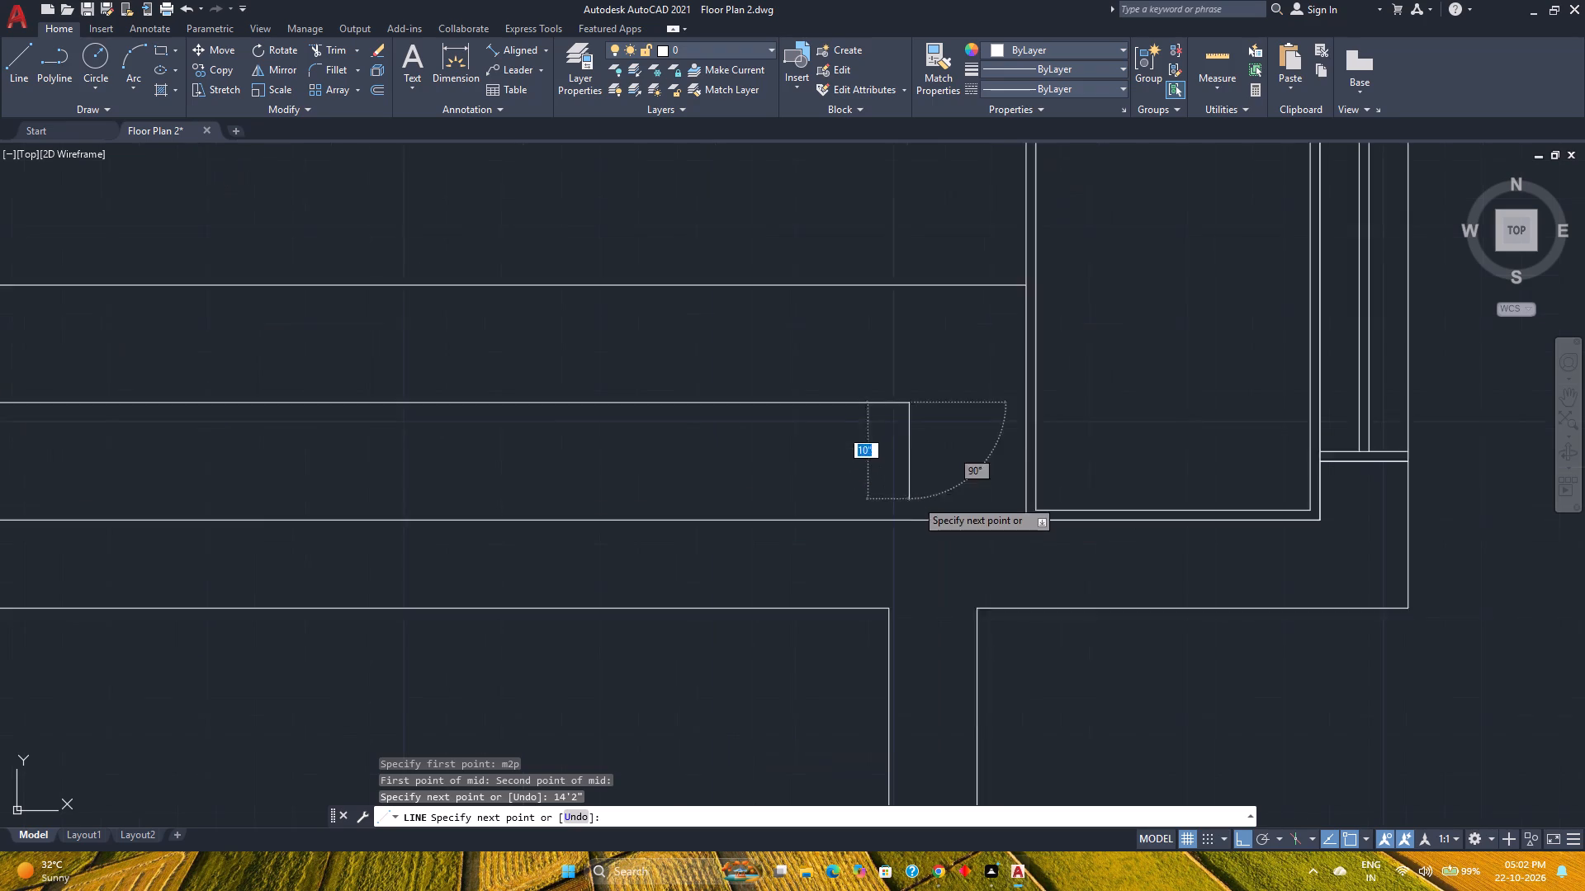
{"action": "left_click", "coordinate": [906, 535]}
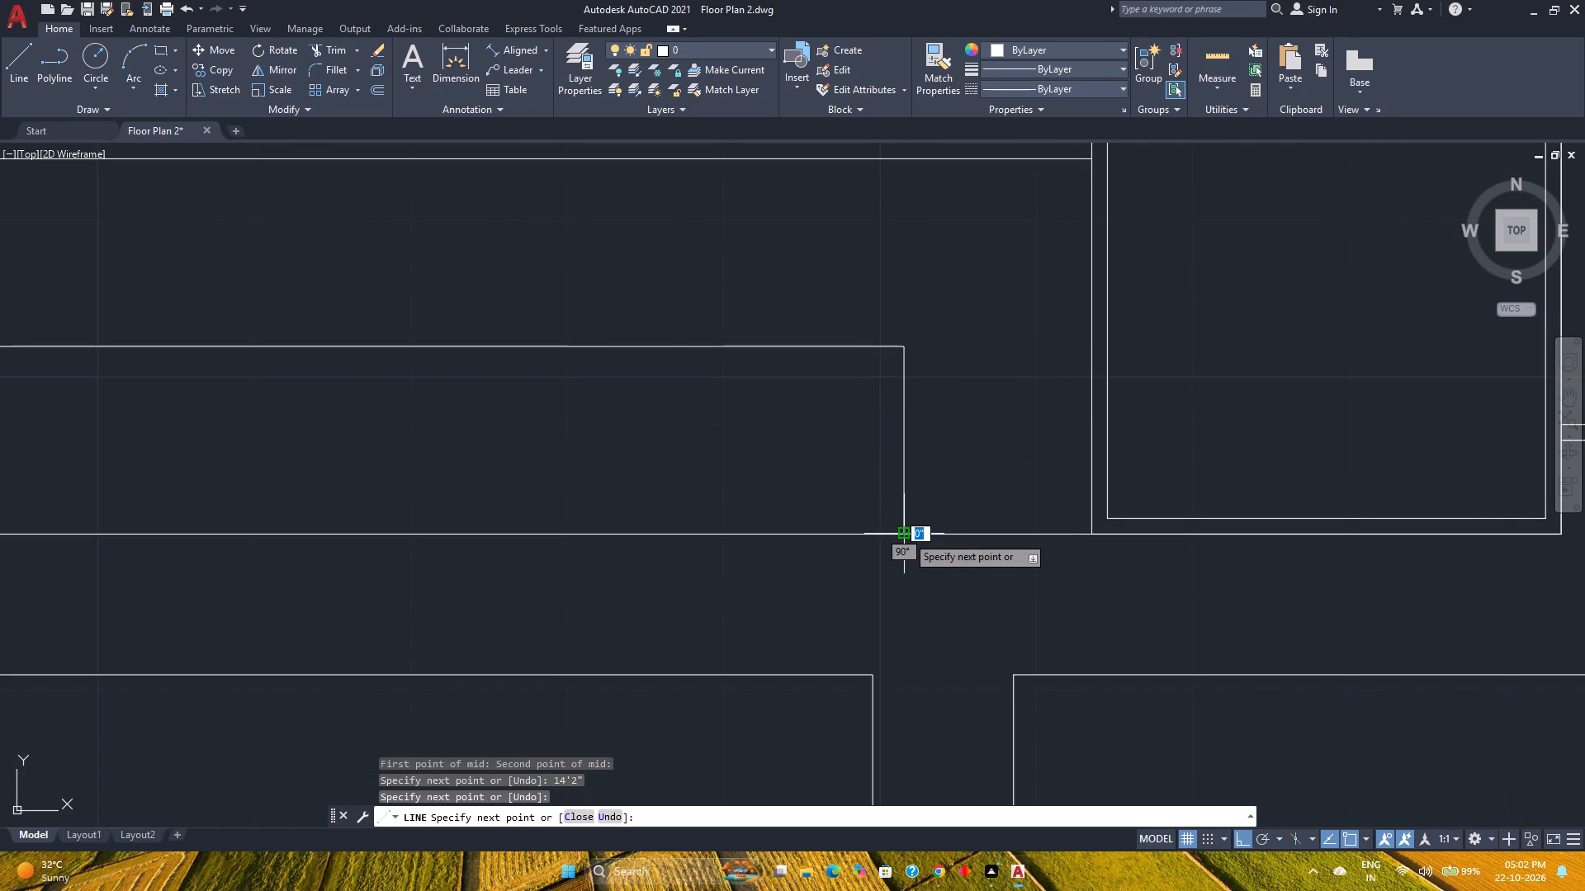
{"action": "key", "text": "Escape"}
{"action": "scroll", "coordinate": [831, 469], "scroll_direction": "down", "scroll_amount": 4}
{"action": "middle_click_drag", "start_coordinate": [772, 482], "coordinate": [811, 506]}
{"action": "middle_click", "coordinate": [811, 506]}
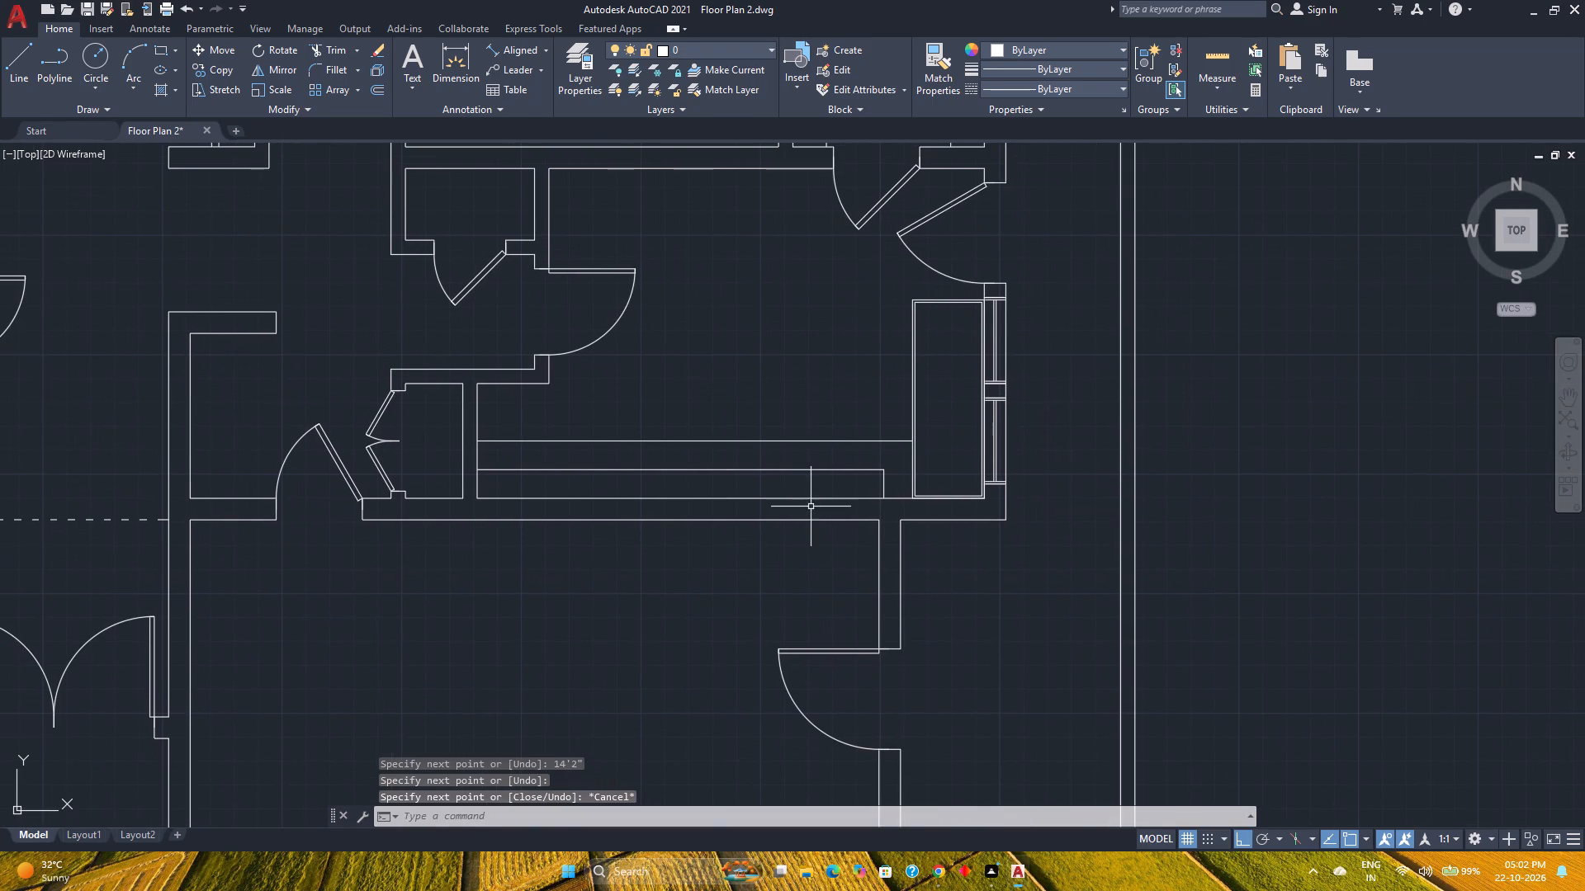
Save the floor plan drawing.
{"action": "key", "text": "ctrl+s"}
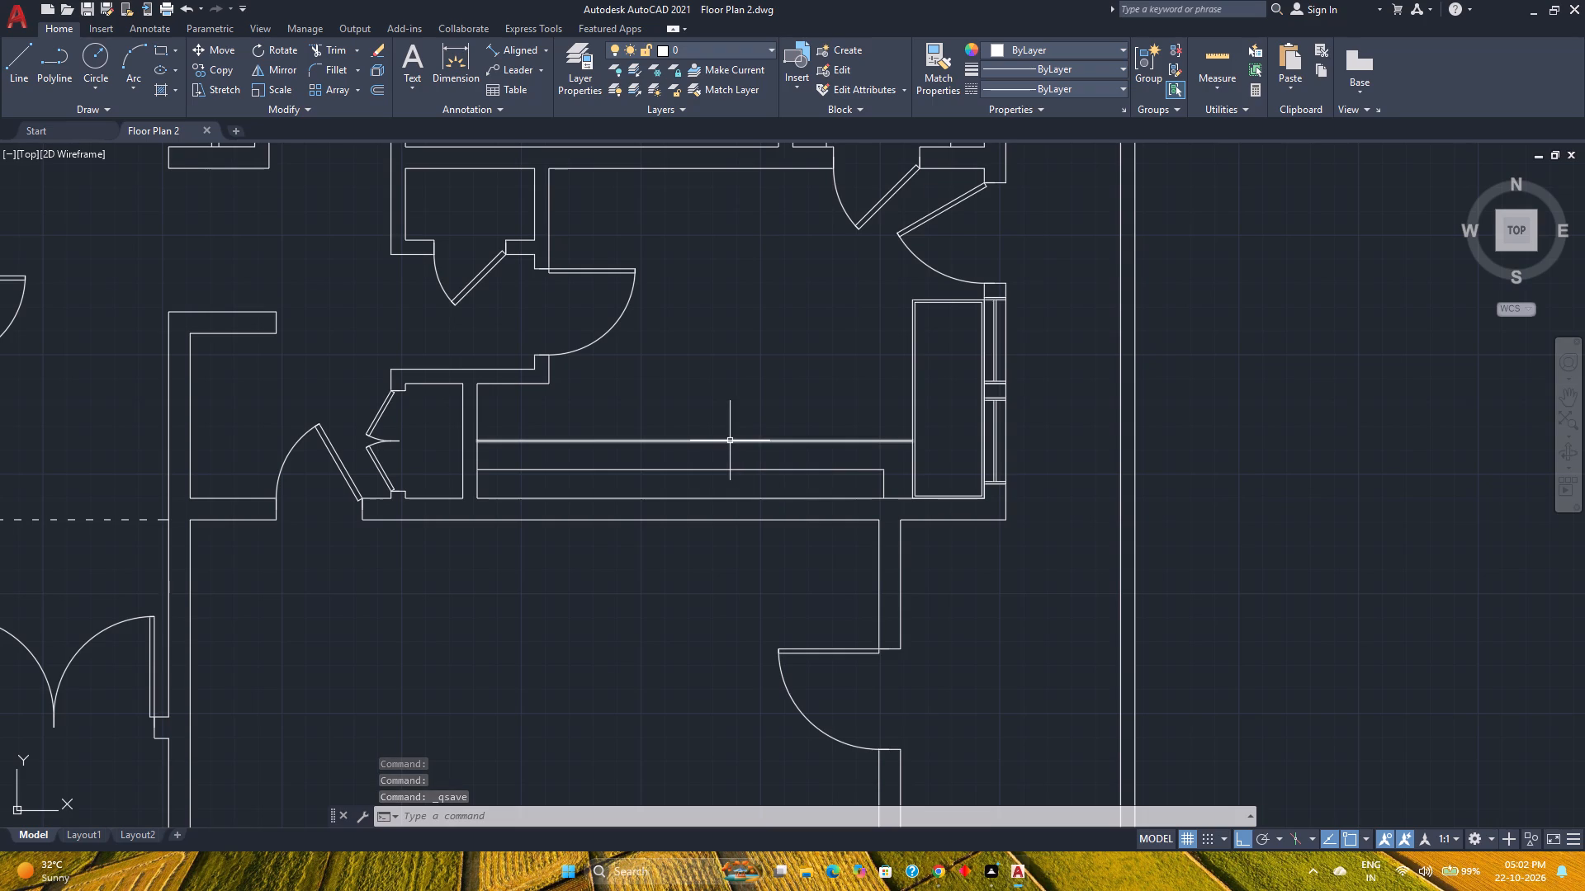
Examine the whole floor plan, including the upper rooms and the large room, for remaining details.
{"action": "scroll", "coordinate": [636, 444], "scroll_direction": "down", "scroll_amount": 1}
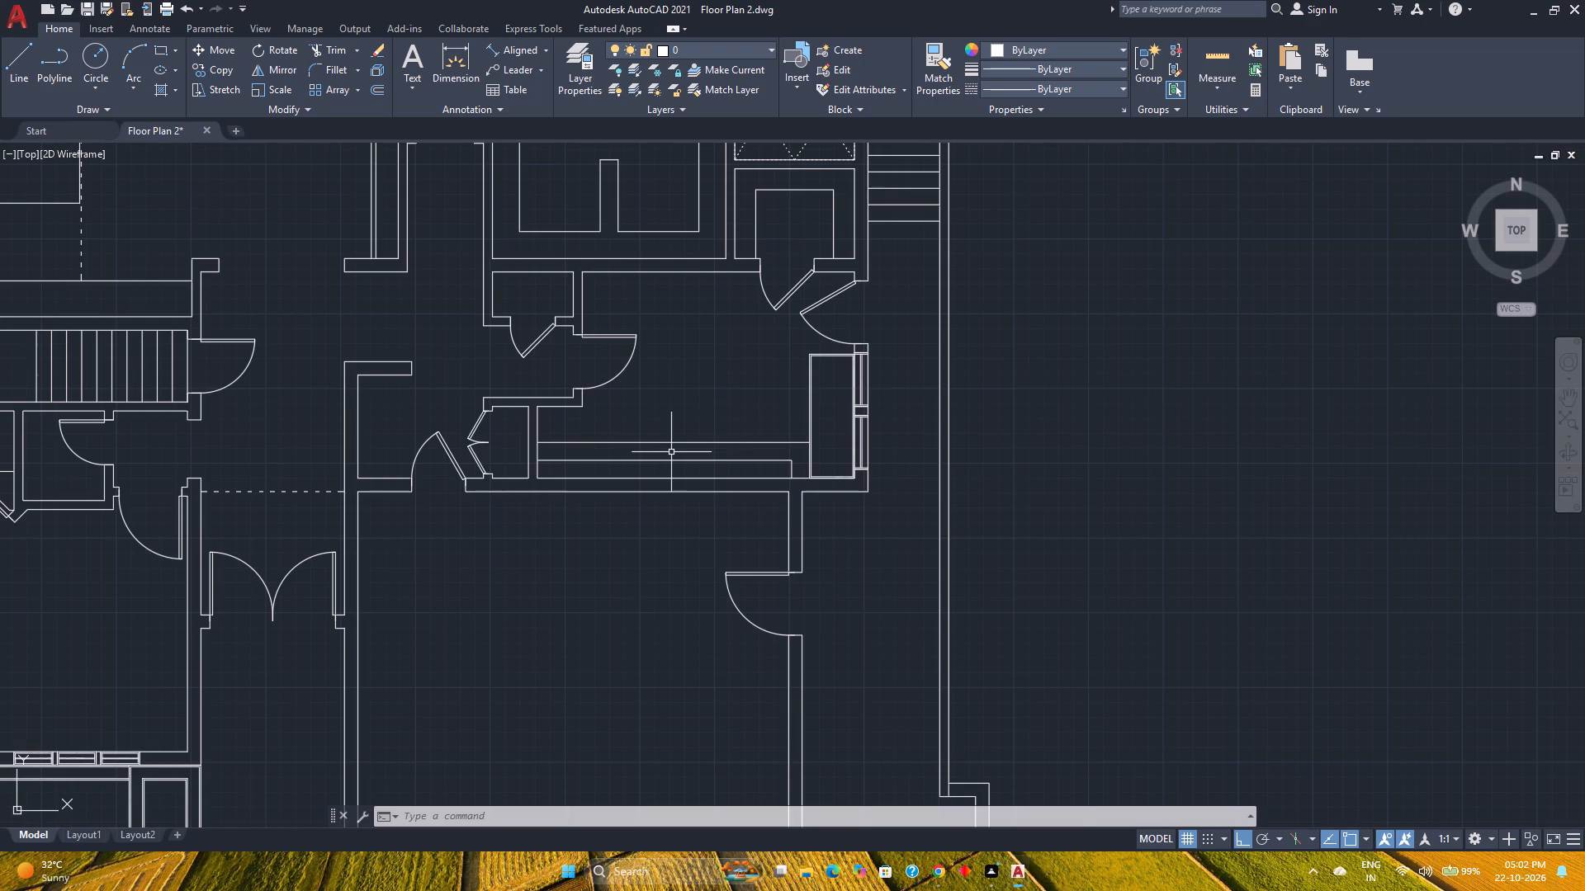
{"action": "scroll", "coordinate": [673, 452], "scroll_direction": "down", "scroll_amount": 1}
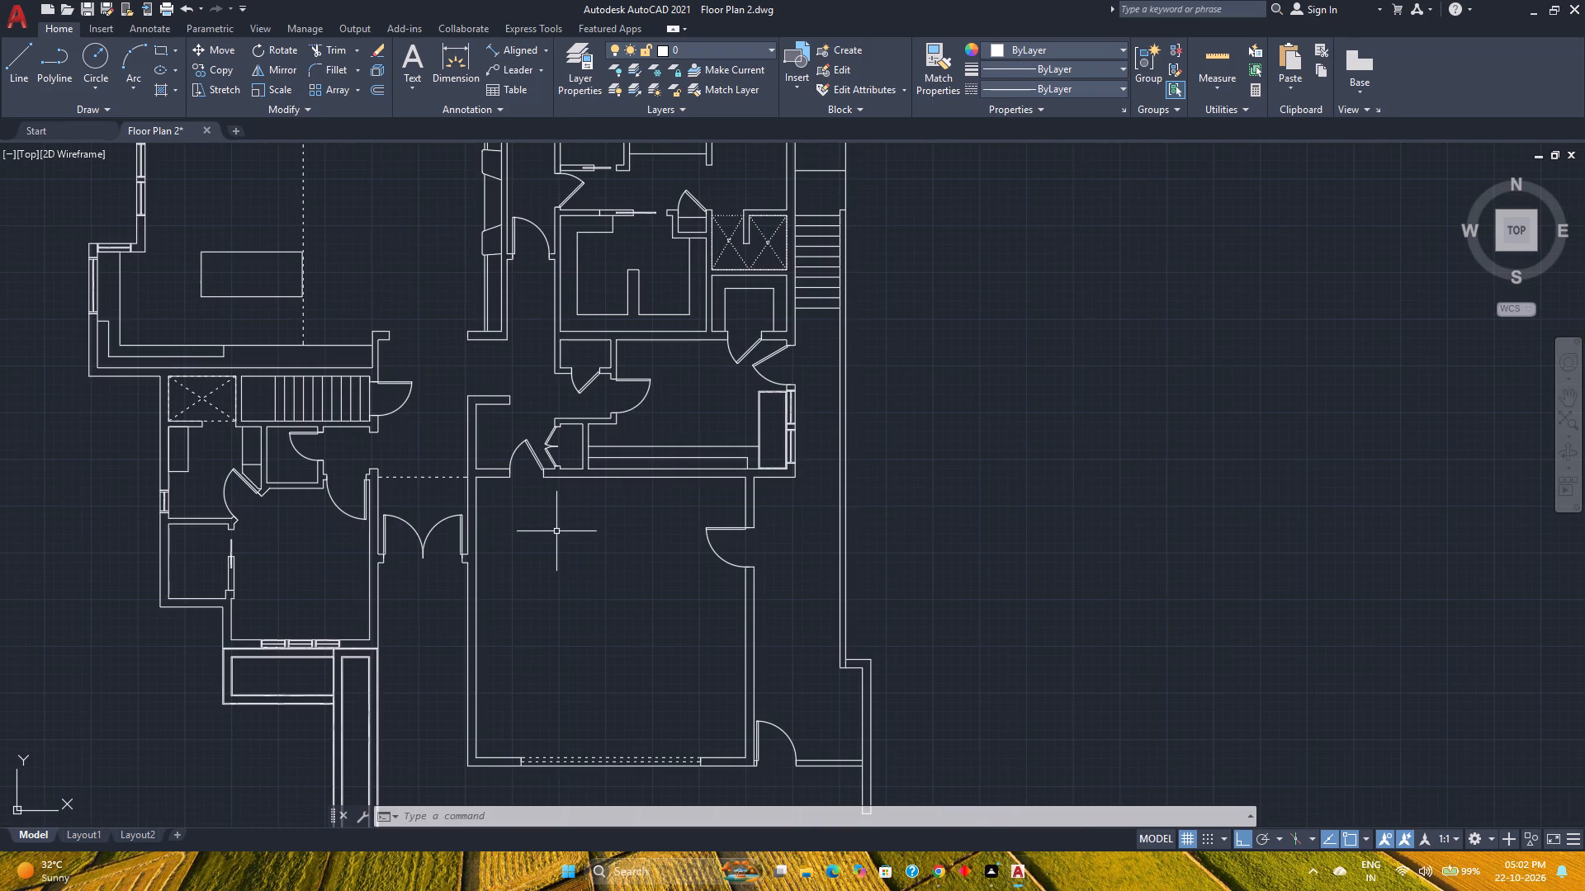
{"action": "scroll", "coordinate": [569, 495], "scroll_direction": "down", "scroll_amount": 1}
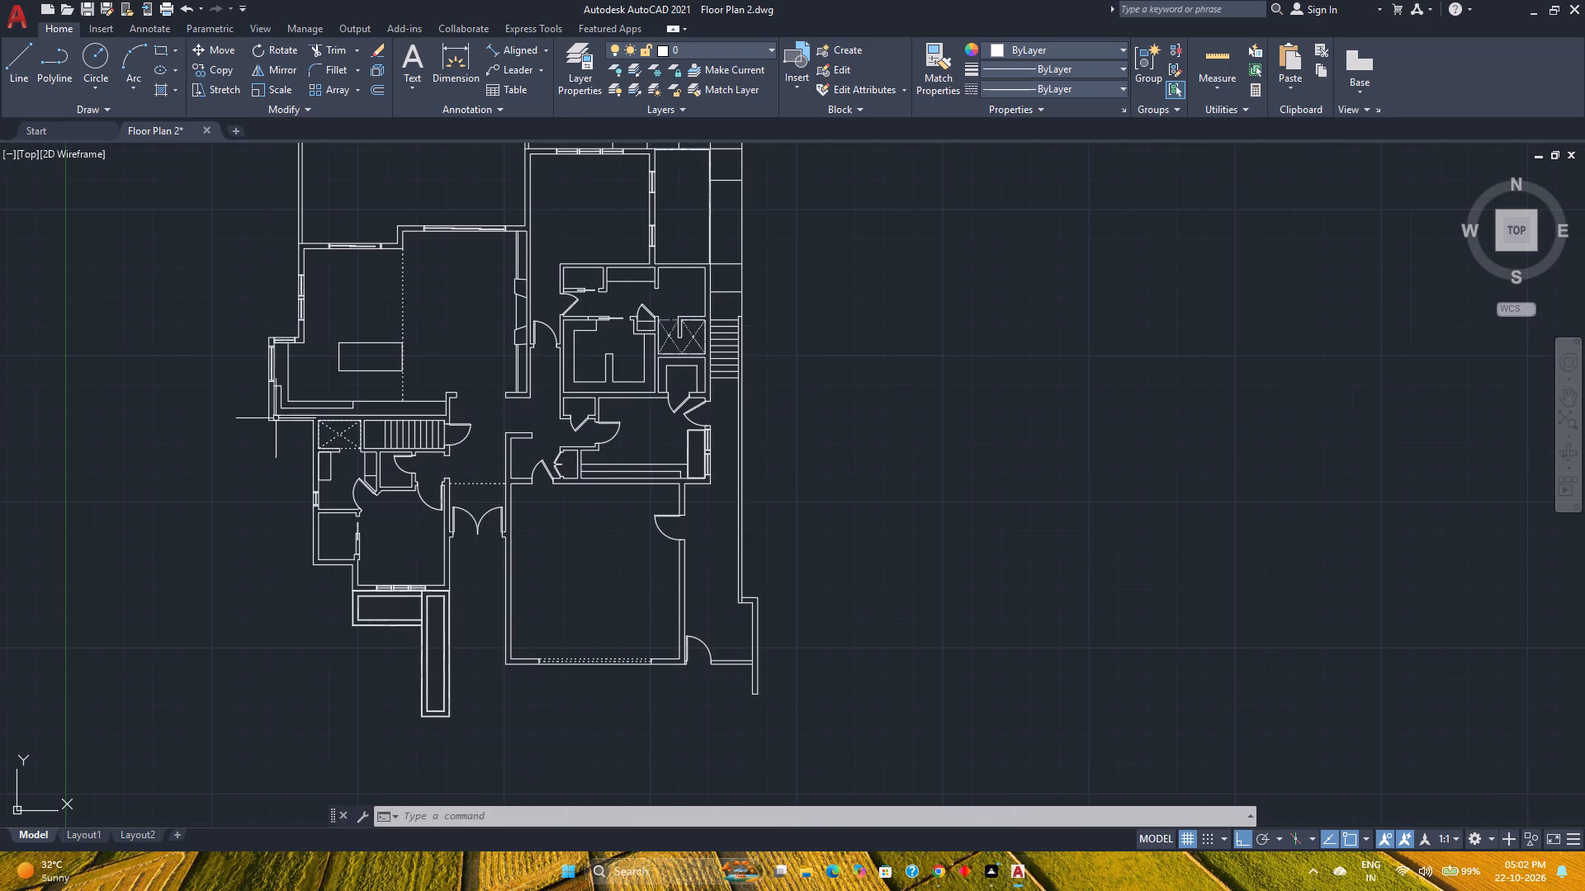
{"action": "middle_click_drag", "start_coordinate": [440, 346], "coordinate": [503, 524]}
{"action": "middle_click", "coordinate": [504, 535]}
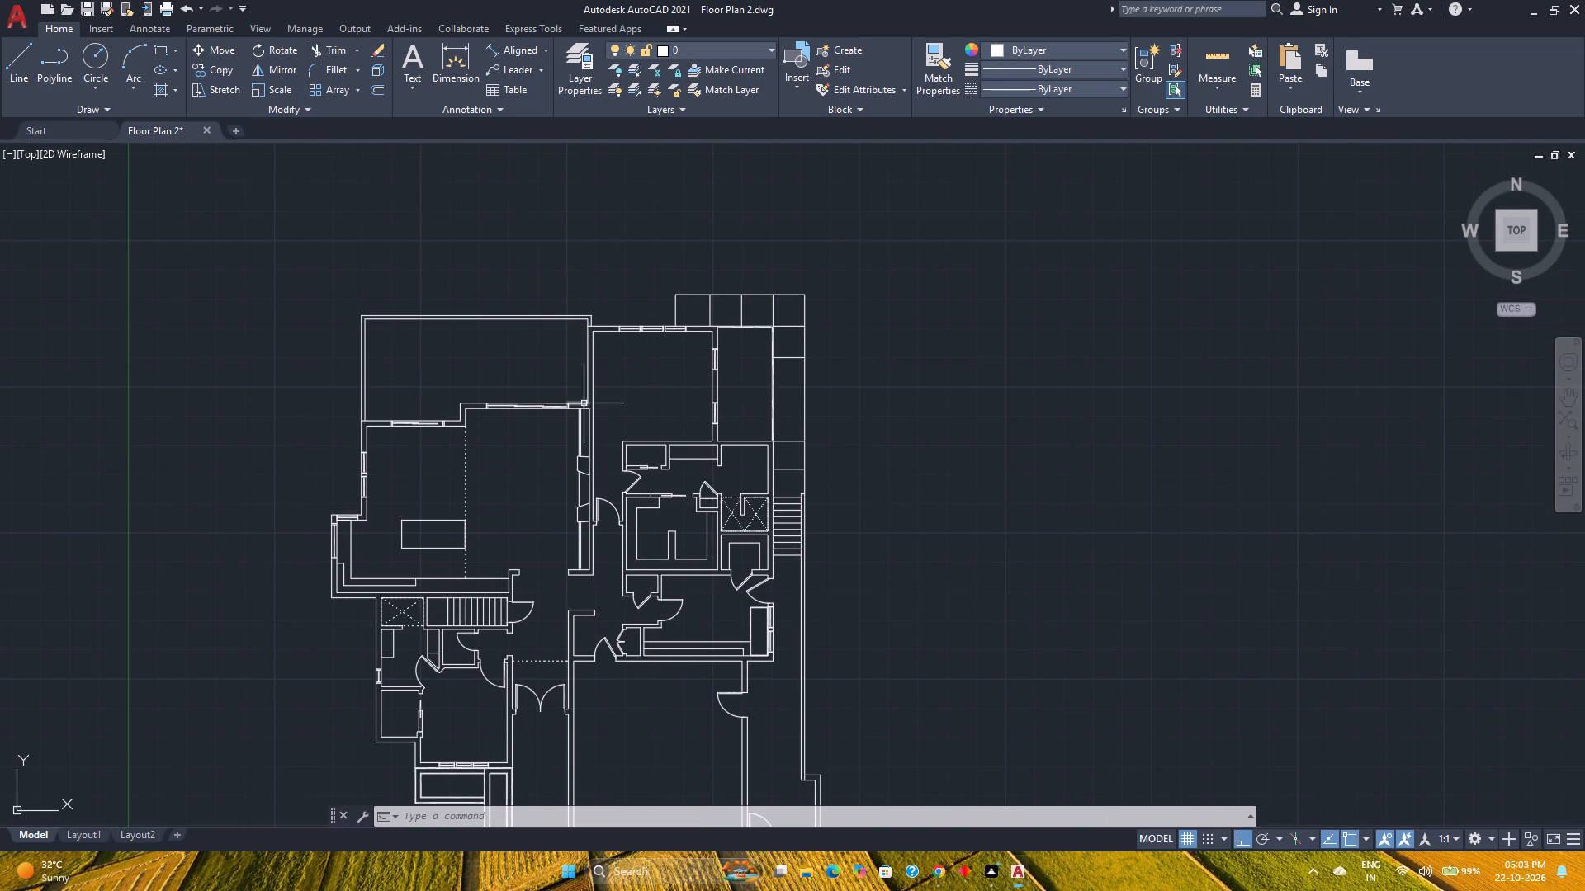
{"action": "scroll", "coordinate": [569, 438], "scroll_direction": "up", "scroll_amount": 3}
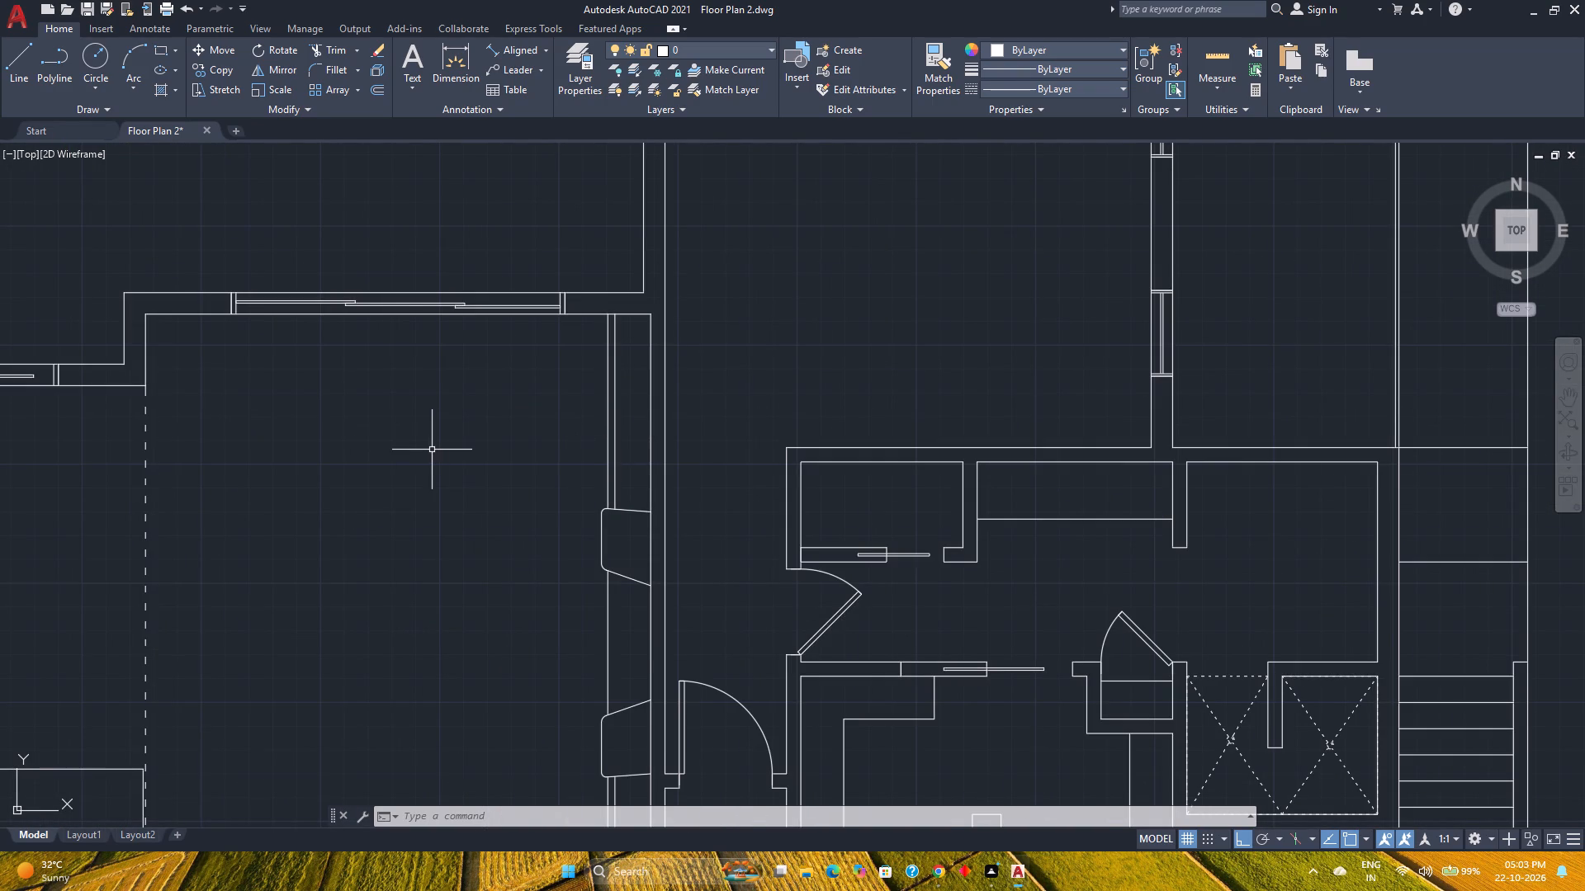
{"action": "scroll", "coordinate": [432, 450], "scroll_direction": "down", "scroll_amount": 1}
{"action": "middle_click_drag", "start_coordinate": [772, 522], "coordinate": [648, 455]}
{"action": "middle_click", "coordinate": [648, 455]}
{"action": "middle_click", "coordinate": [648, 455]}
{"action": "middle_click", "coordinate": [648, 455]}
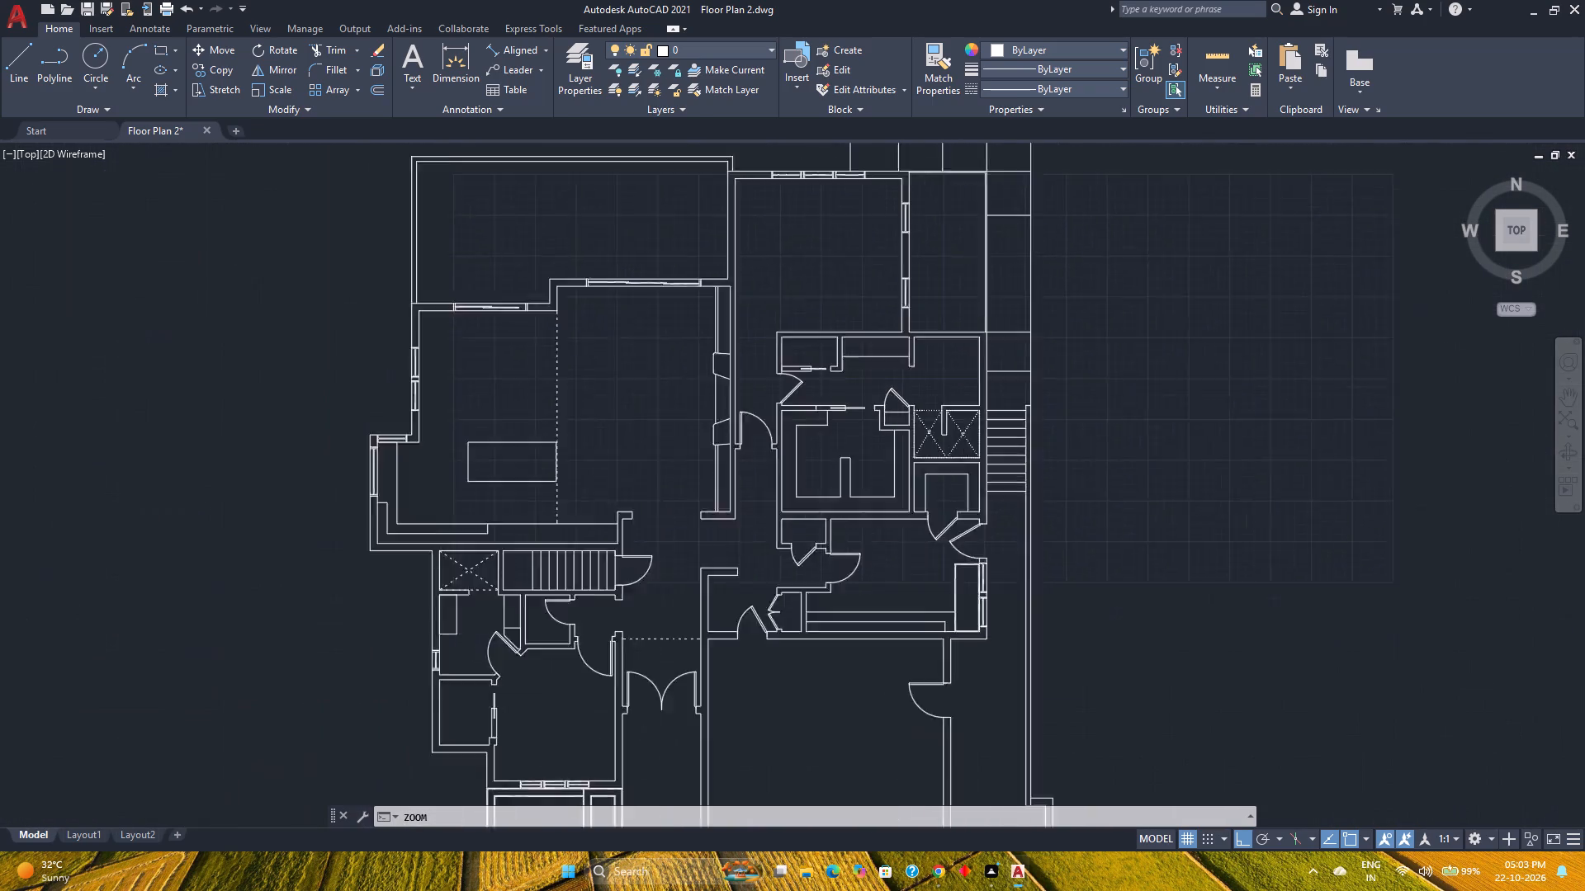
{"action": "middle_click_drag", "start_coordinate": [759, 494], "coordinate": [682, 429]}
{"action": "middle_click", "coordinate": [682, 429]}
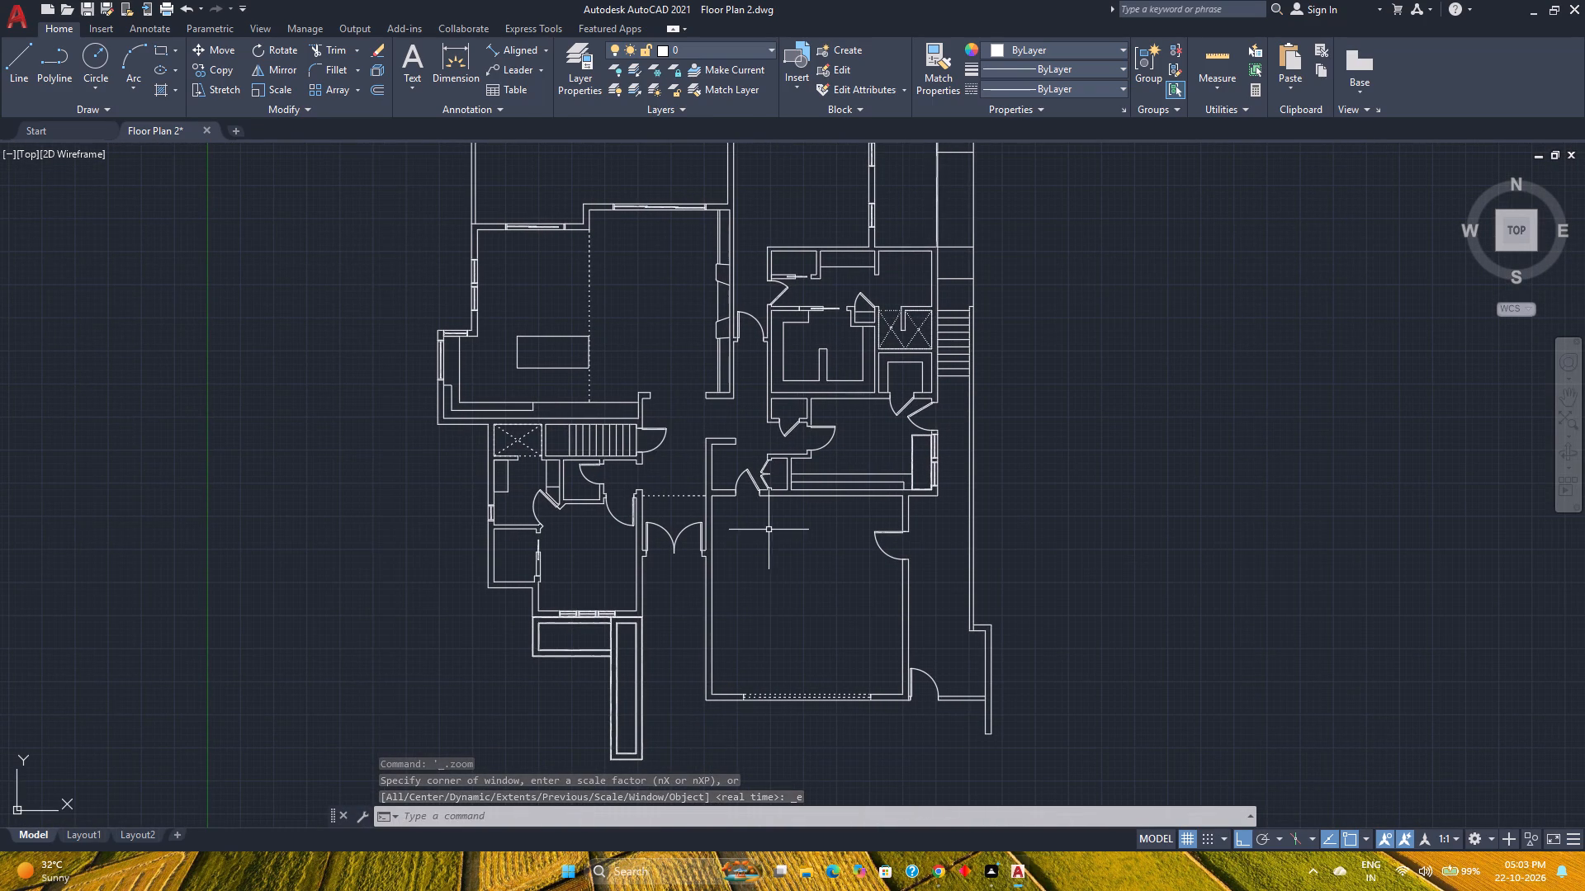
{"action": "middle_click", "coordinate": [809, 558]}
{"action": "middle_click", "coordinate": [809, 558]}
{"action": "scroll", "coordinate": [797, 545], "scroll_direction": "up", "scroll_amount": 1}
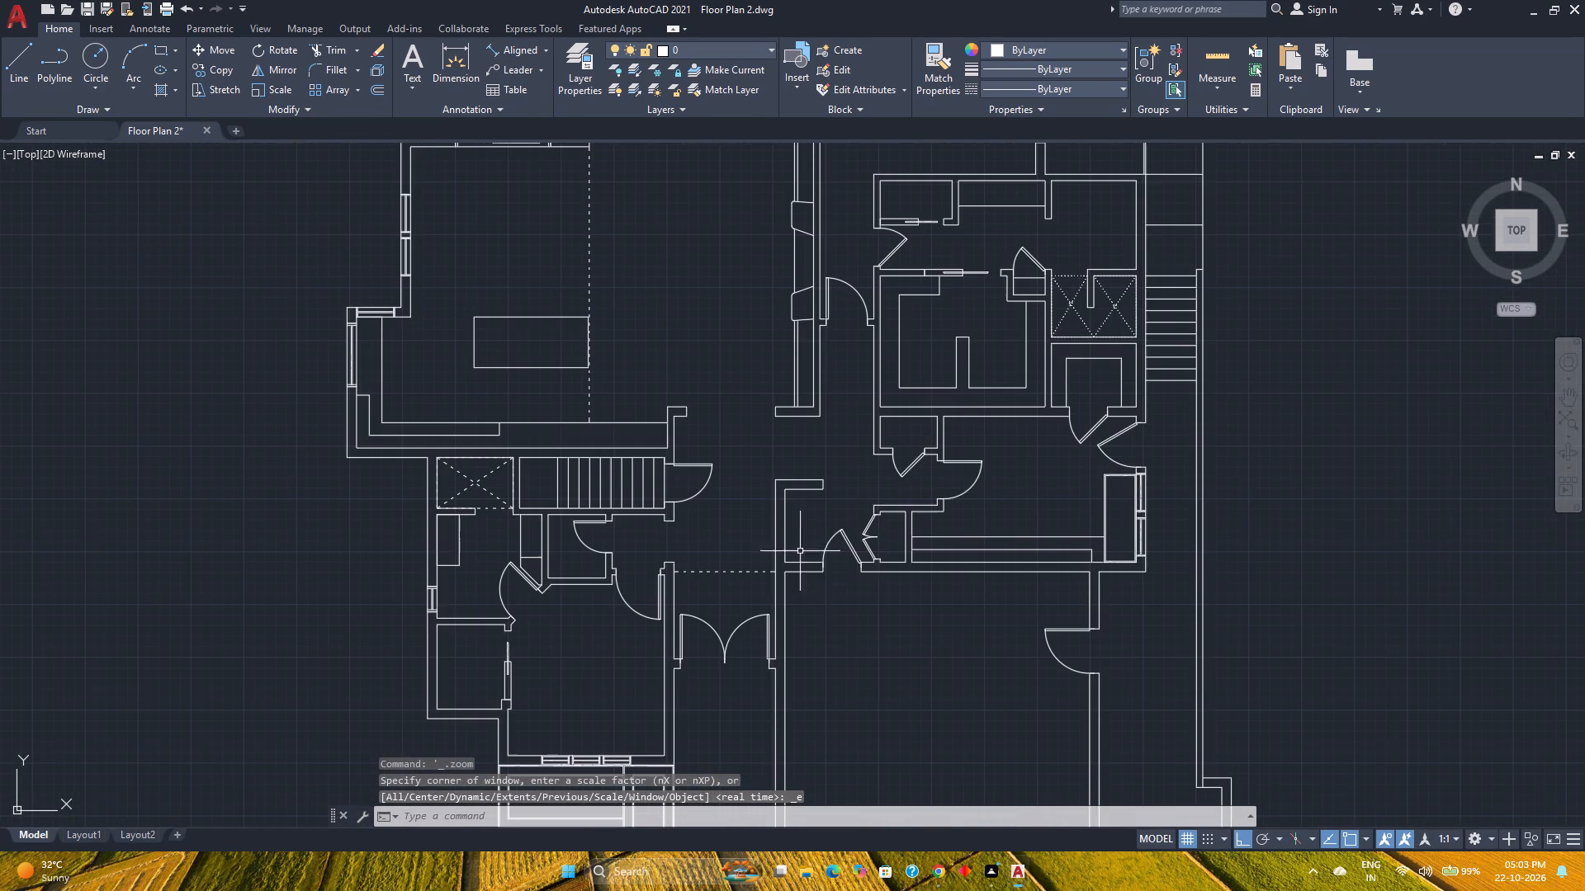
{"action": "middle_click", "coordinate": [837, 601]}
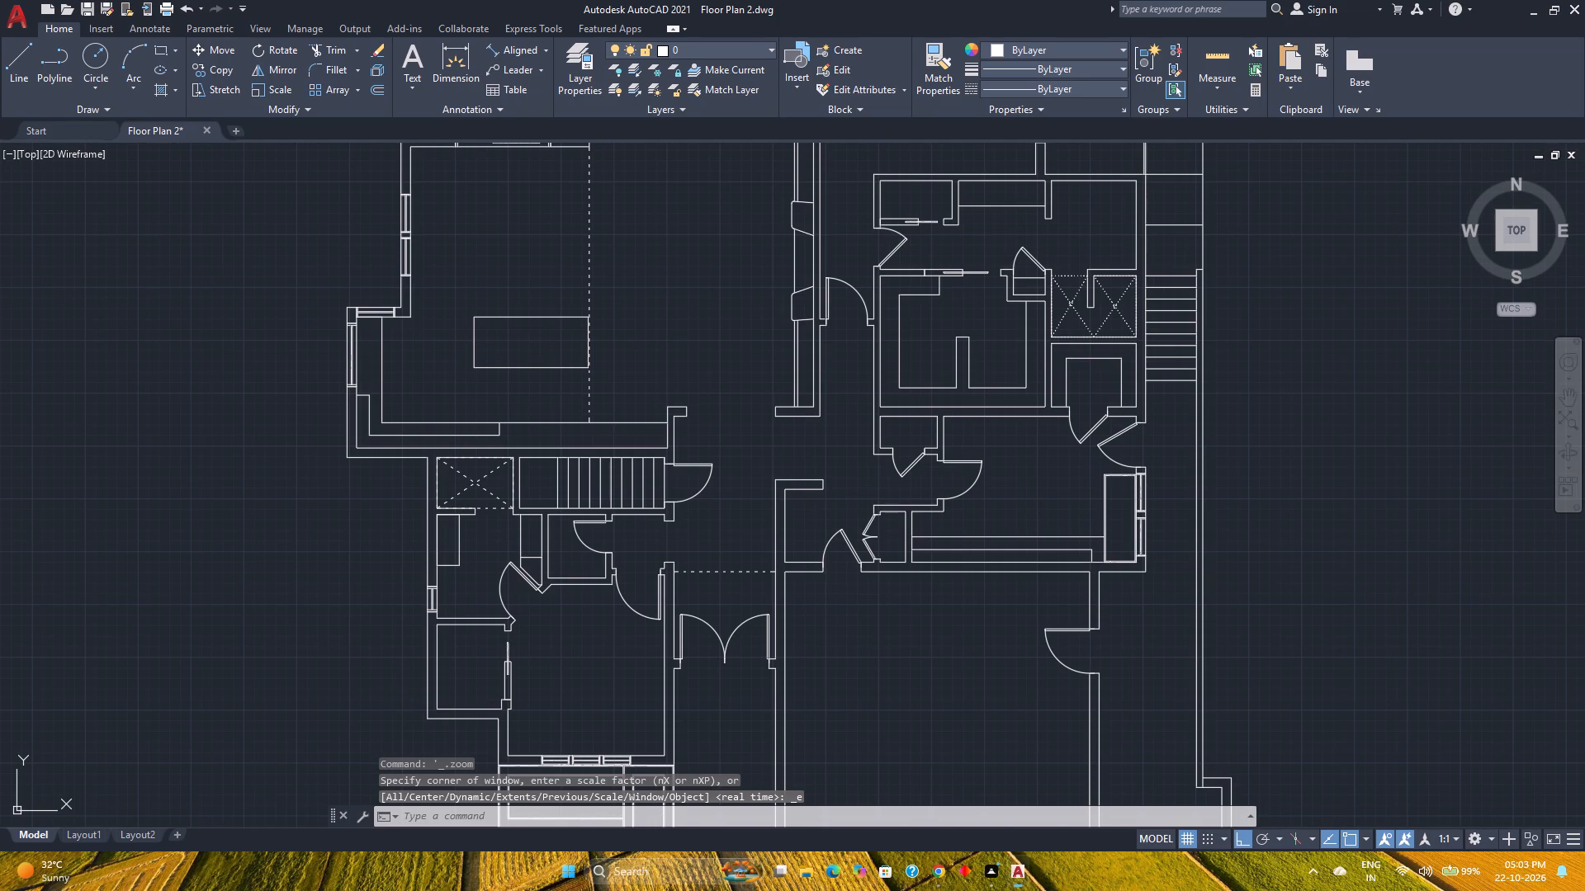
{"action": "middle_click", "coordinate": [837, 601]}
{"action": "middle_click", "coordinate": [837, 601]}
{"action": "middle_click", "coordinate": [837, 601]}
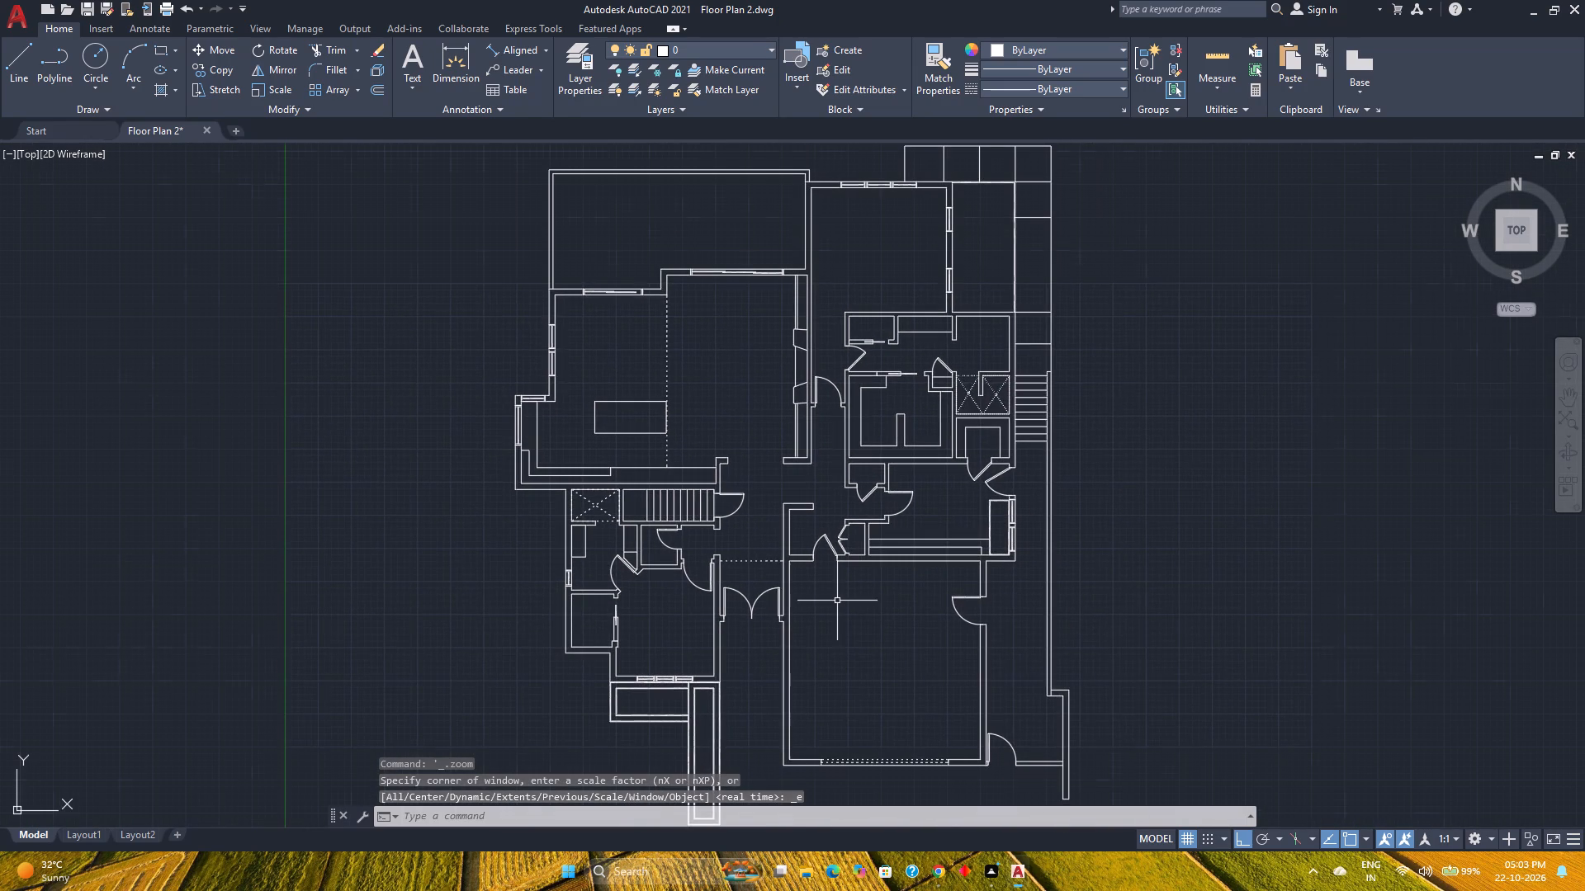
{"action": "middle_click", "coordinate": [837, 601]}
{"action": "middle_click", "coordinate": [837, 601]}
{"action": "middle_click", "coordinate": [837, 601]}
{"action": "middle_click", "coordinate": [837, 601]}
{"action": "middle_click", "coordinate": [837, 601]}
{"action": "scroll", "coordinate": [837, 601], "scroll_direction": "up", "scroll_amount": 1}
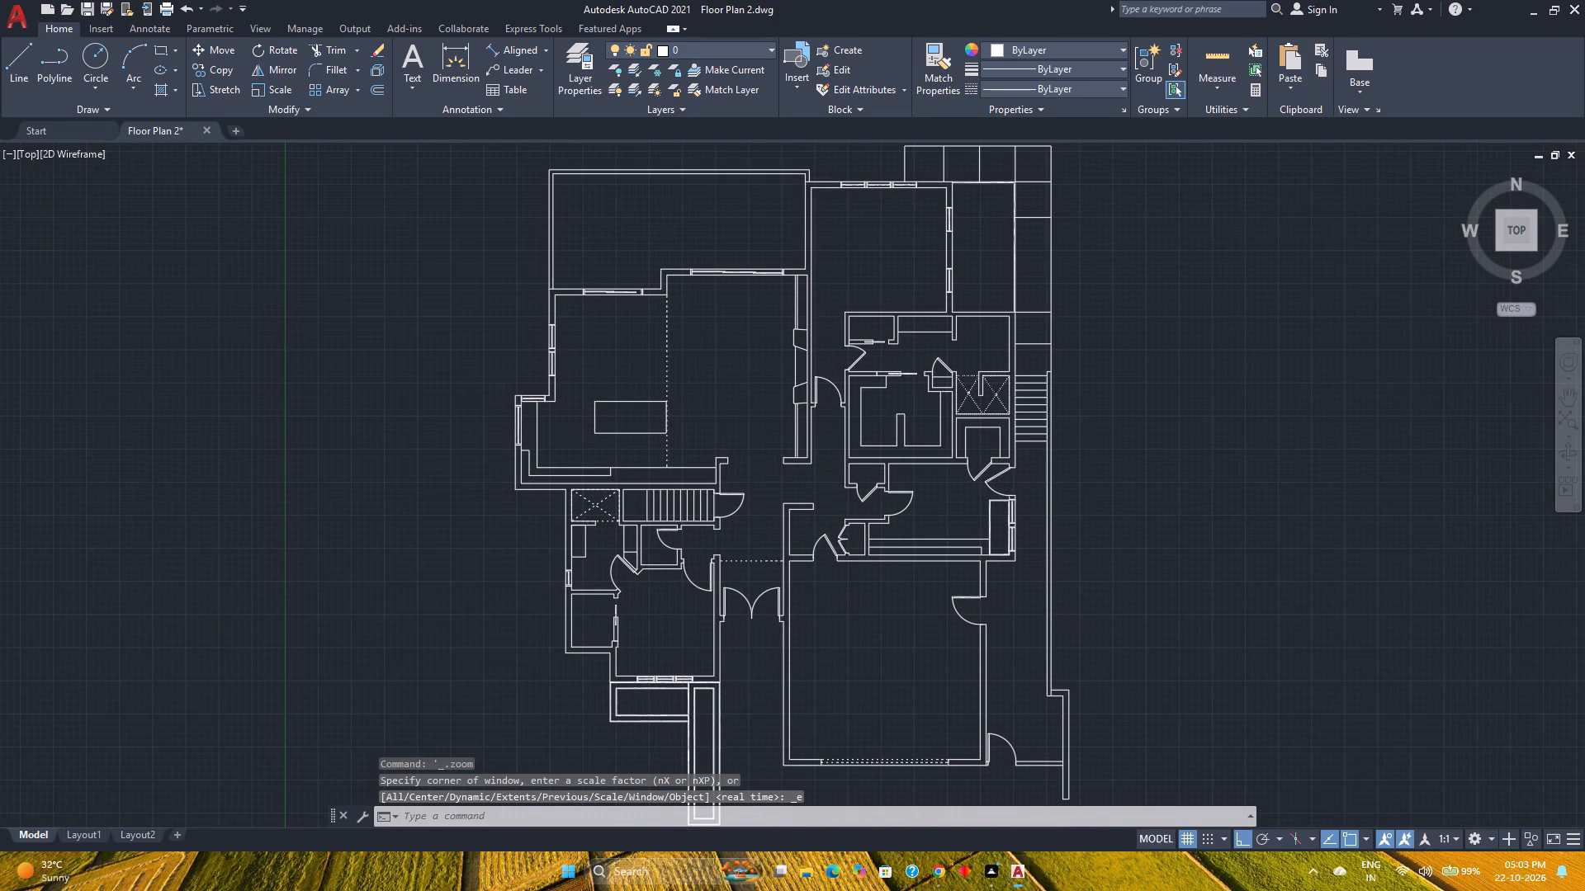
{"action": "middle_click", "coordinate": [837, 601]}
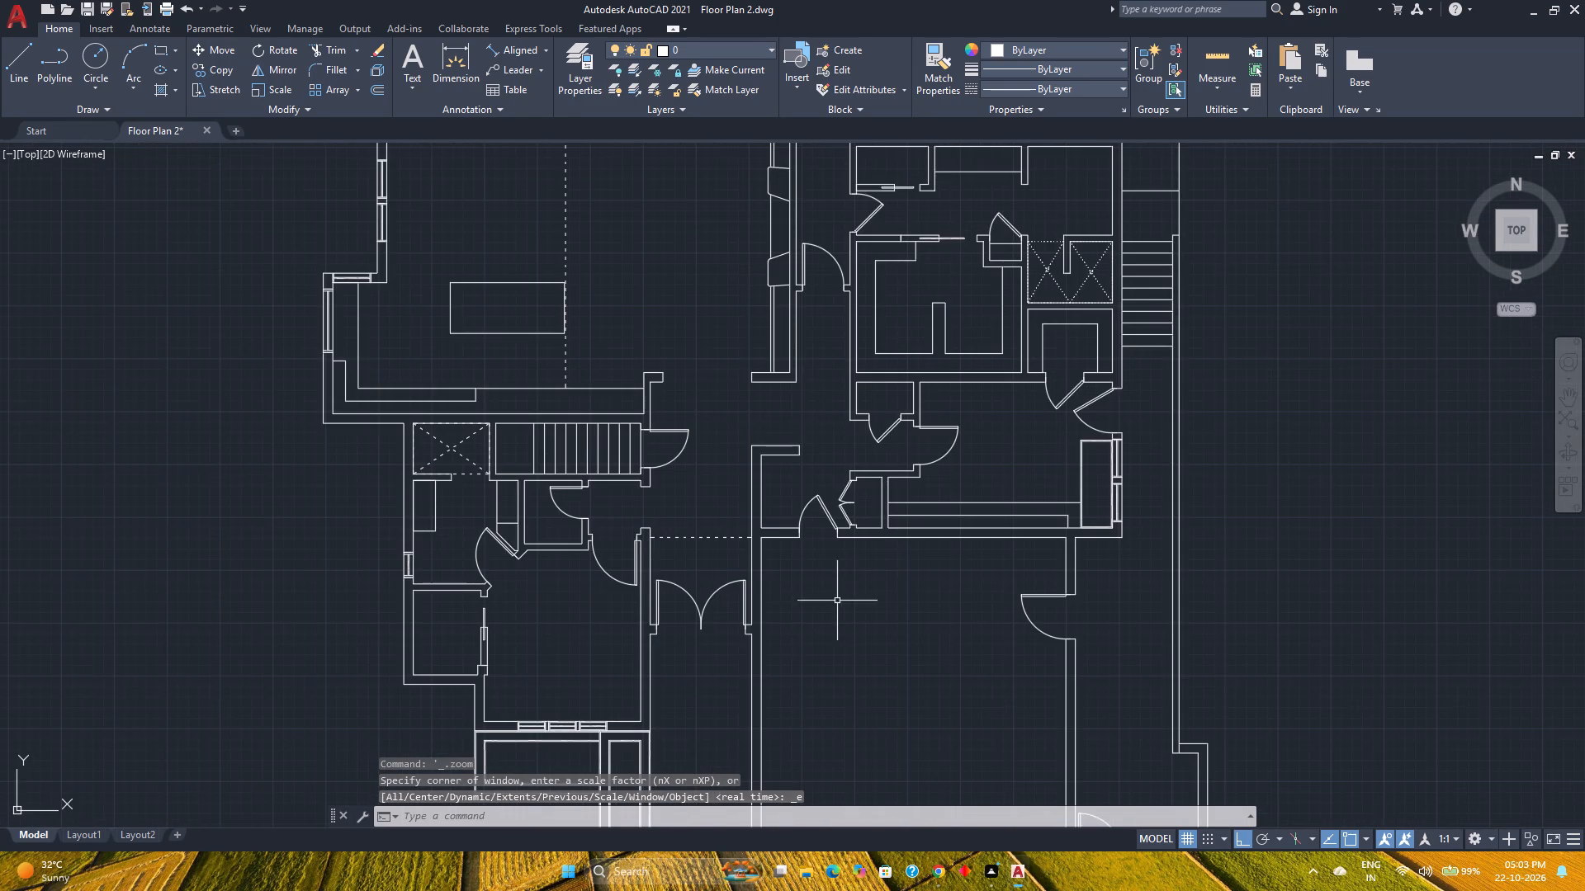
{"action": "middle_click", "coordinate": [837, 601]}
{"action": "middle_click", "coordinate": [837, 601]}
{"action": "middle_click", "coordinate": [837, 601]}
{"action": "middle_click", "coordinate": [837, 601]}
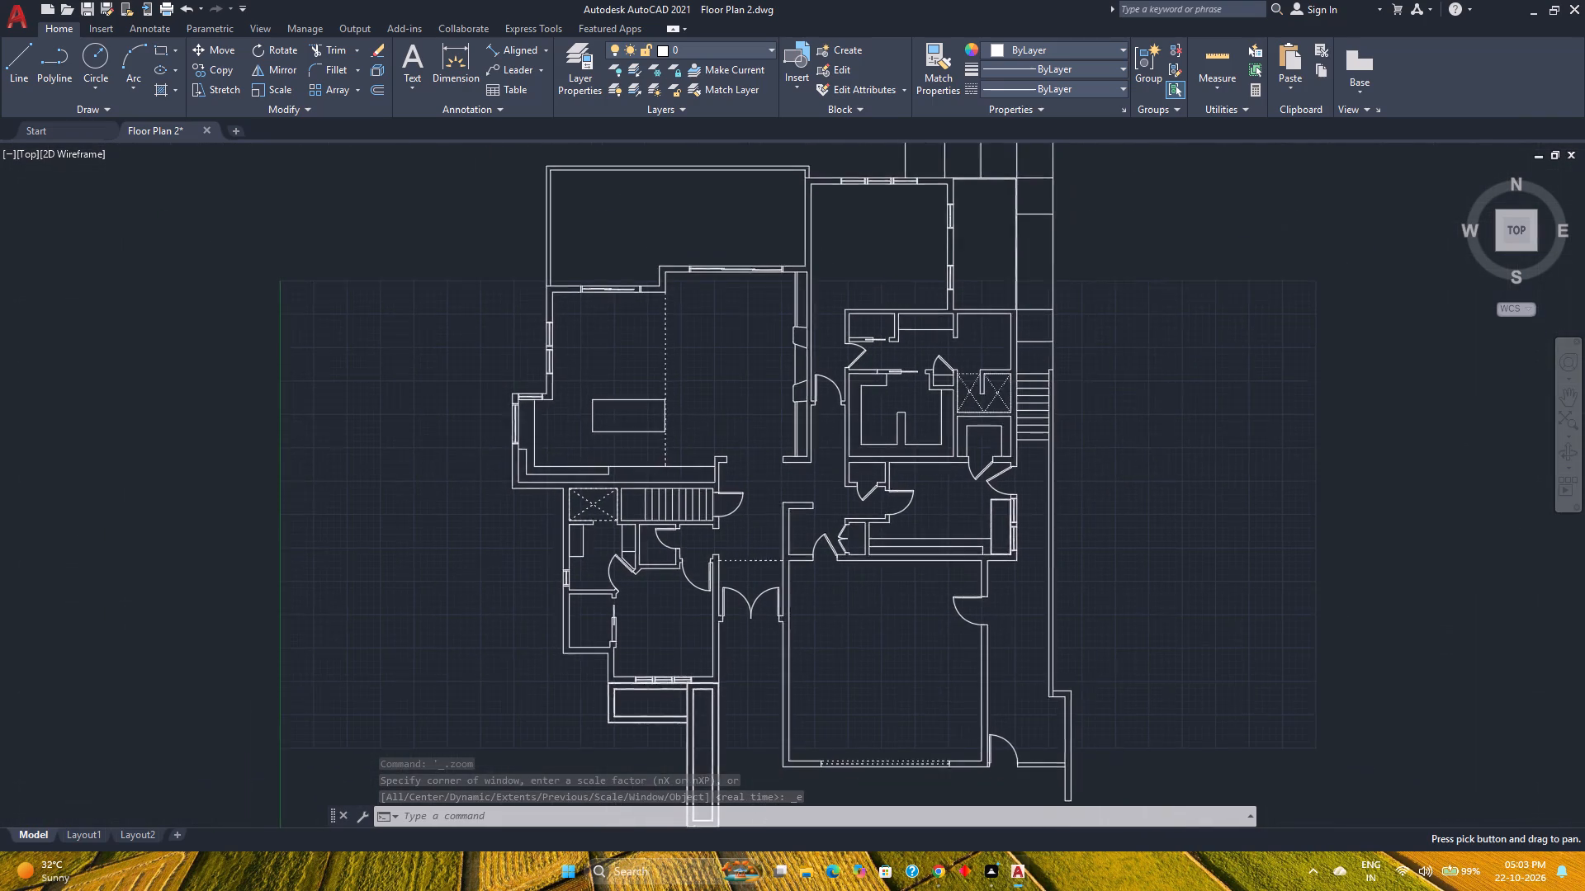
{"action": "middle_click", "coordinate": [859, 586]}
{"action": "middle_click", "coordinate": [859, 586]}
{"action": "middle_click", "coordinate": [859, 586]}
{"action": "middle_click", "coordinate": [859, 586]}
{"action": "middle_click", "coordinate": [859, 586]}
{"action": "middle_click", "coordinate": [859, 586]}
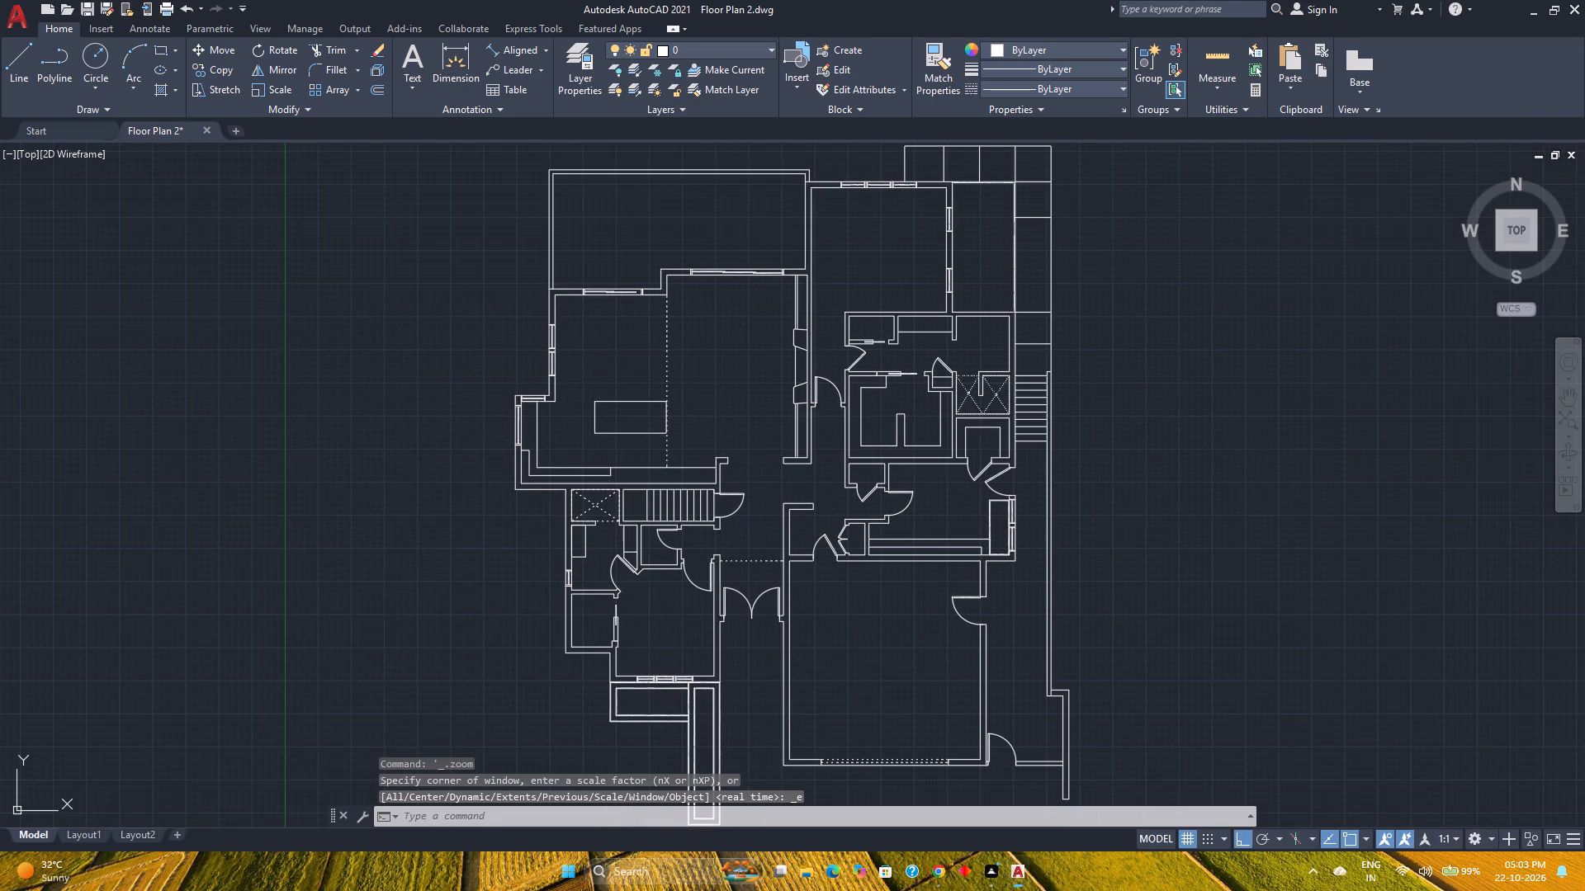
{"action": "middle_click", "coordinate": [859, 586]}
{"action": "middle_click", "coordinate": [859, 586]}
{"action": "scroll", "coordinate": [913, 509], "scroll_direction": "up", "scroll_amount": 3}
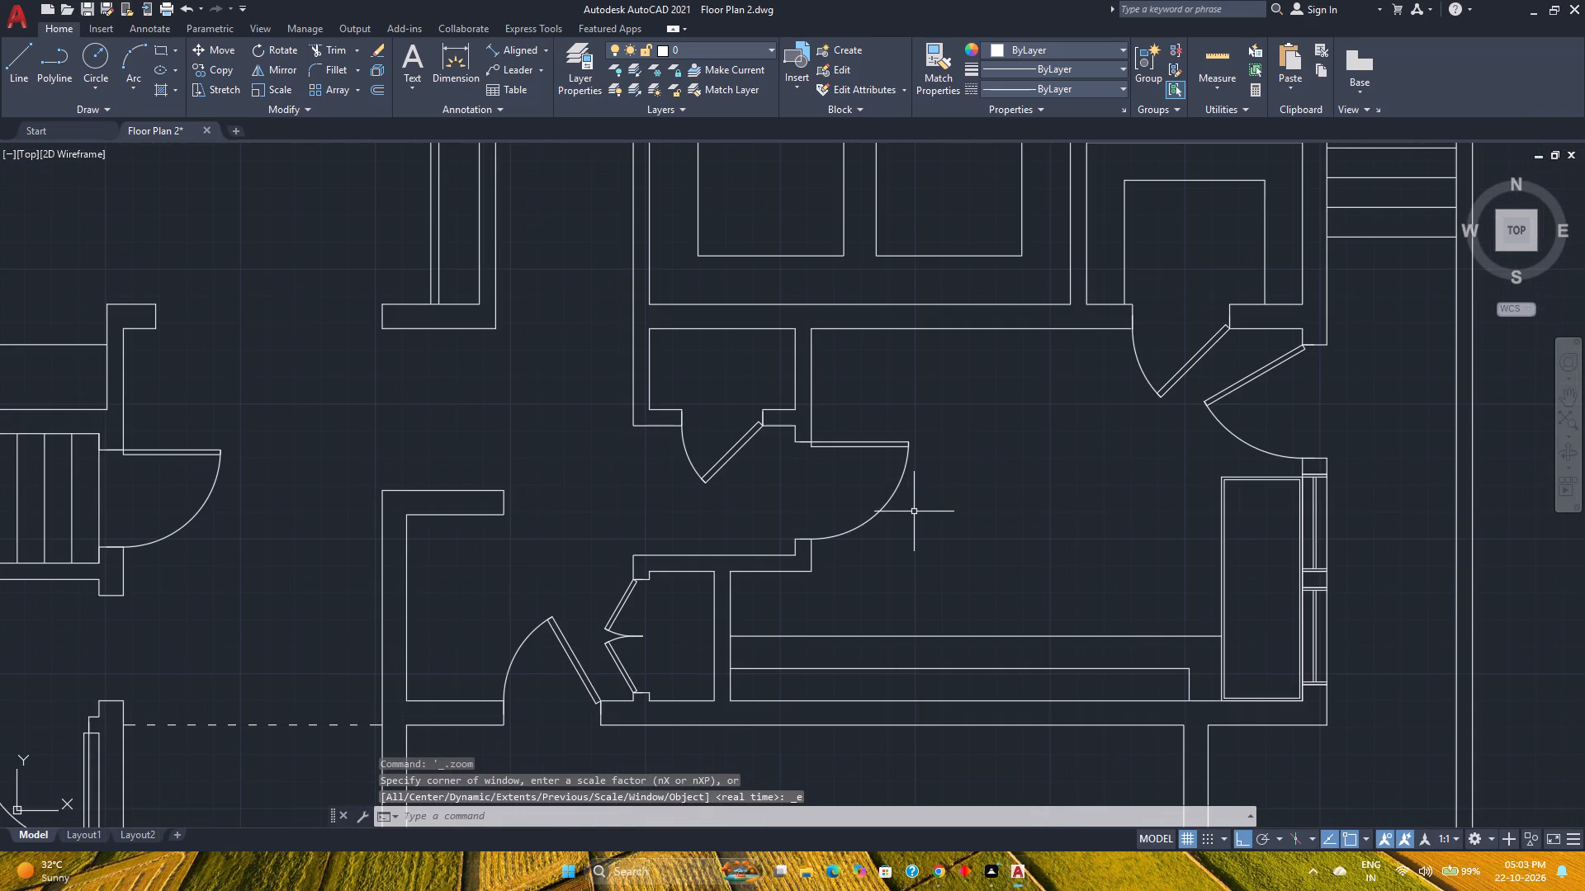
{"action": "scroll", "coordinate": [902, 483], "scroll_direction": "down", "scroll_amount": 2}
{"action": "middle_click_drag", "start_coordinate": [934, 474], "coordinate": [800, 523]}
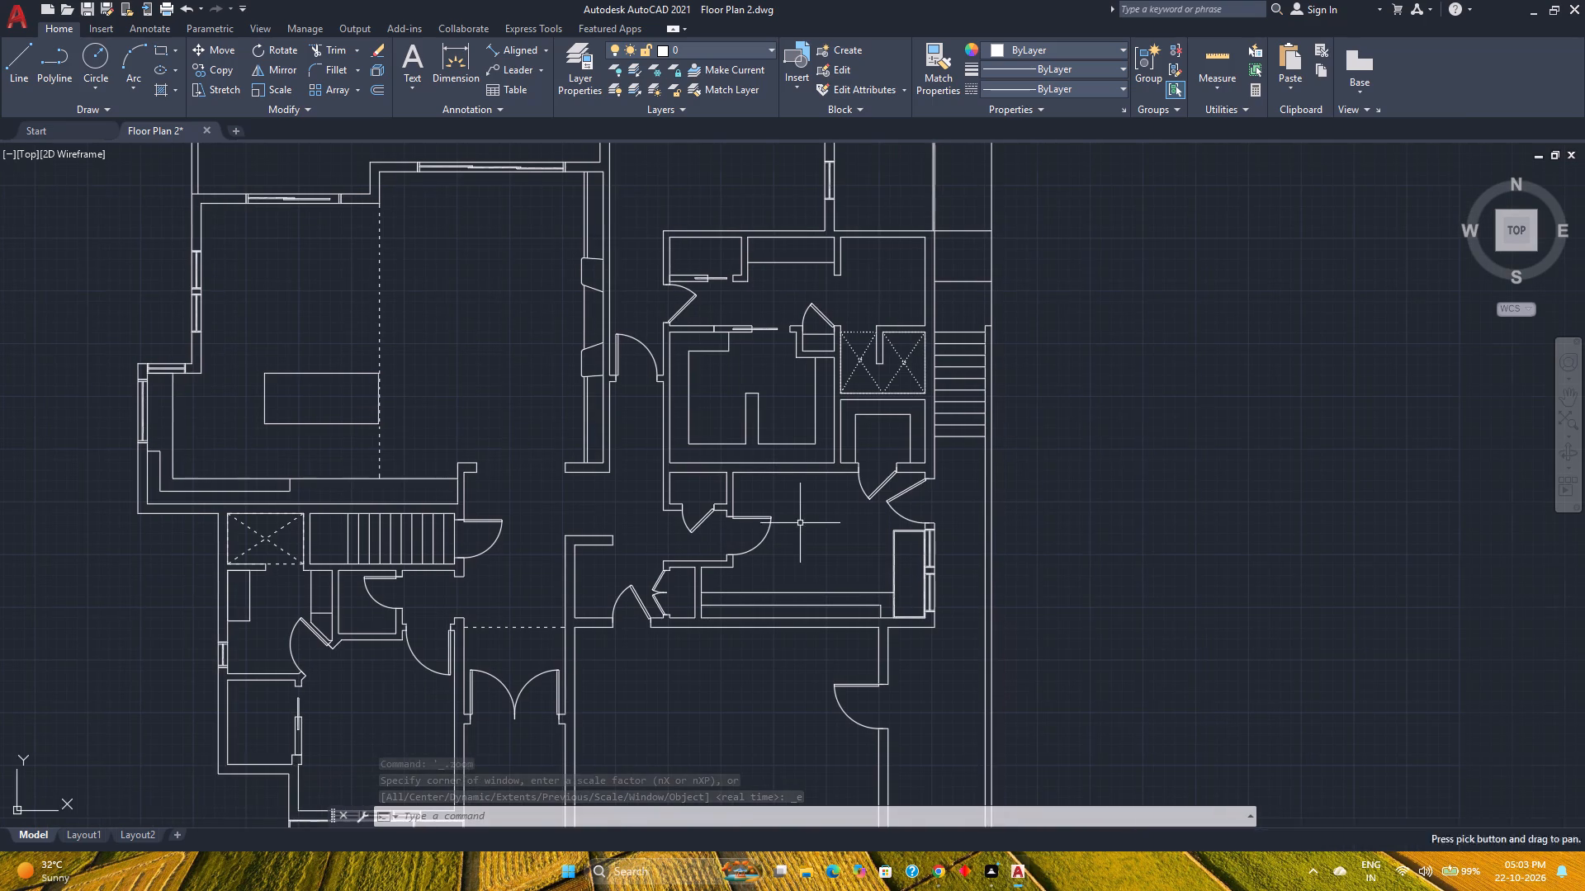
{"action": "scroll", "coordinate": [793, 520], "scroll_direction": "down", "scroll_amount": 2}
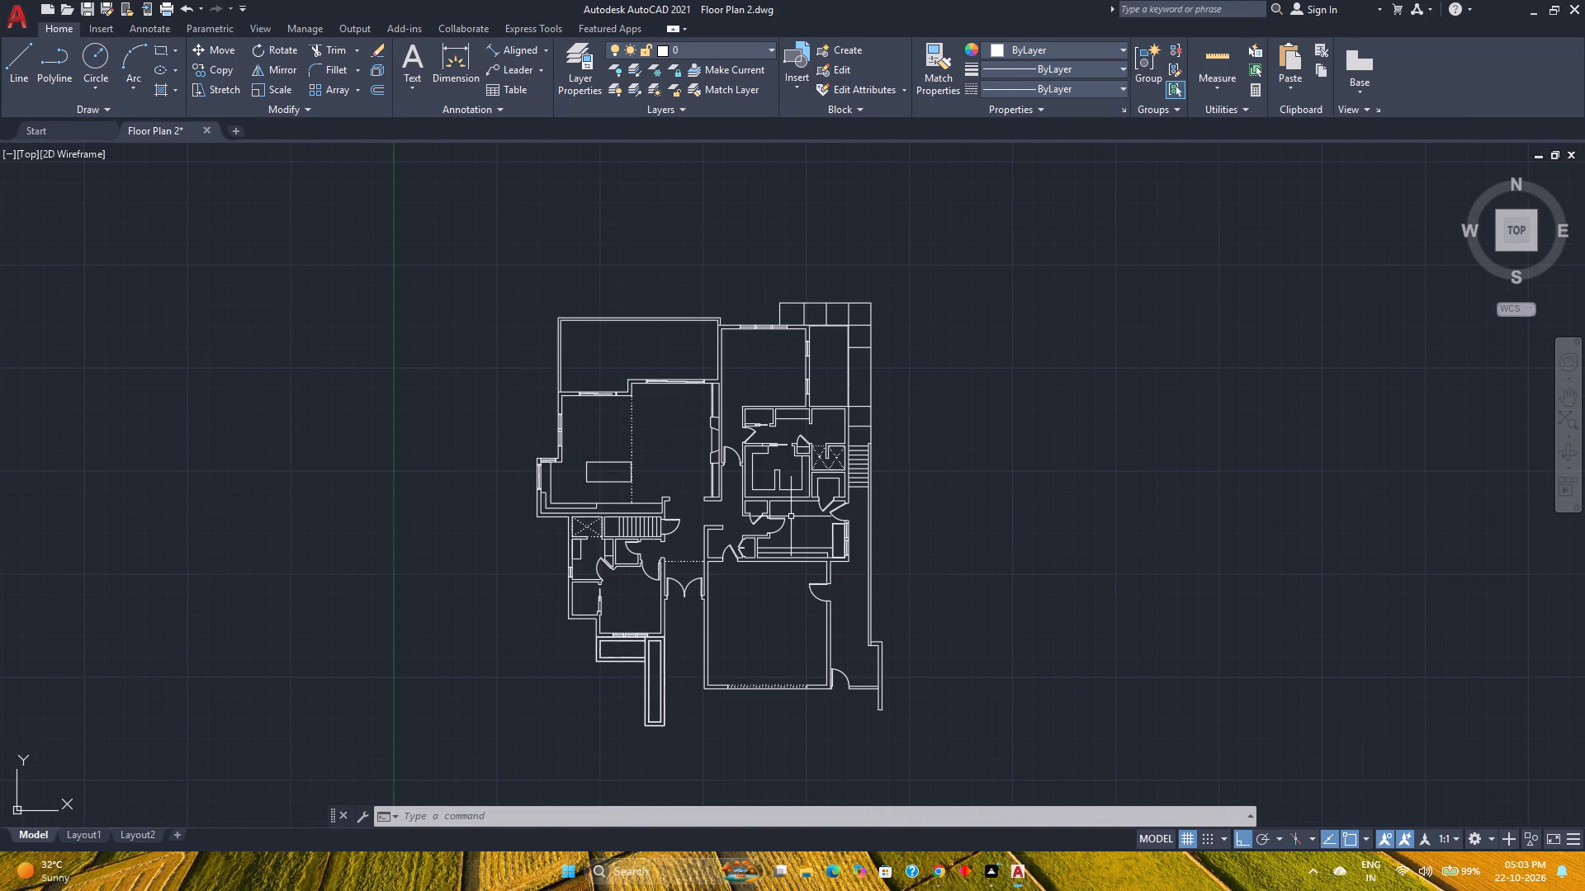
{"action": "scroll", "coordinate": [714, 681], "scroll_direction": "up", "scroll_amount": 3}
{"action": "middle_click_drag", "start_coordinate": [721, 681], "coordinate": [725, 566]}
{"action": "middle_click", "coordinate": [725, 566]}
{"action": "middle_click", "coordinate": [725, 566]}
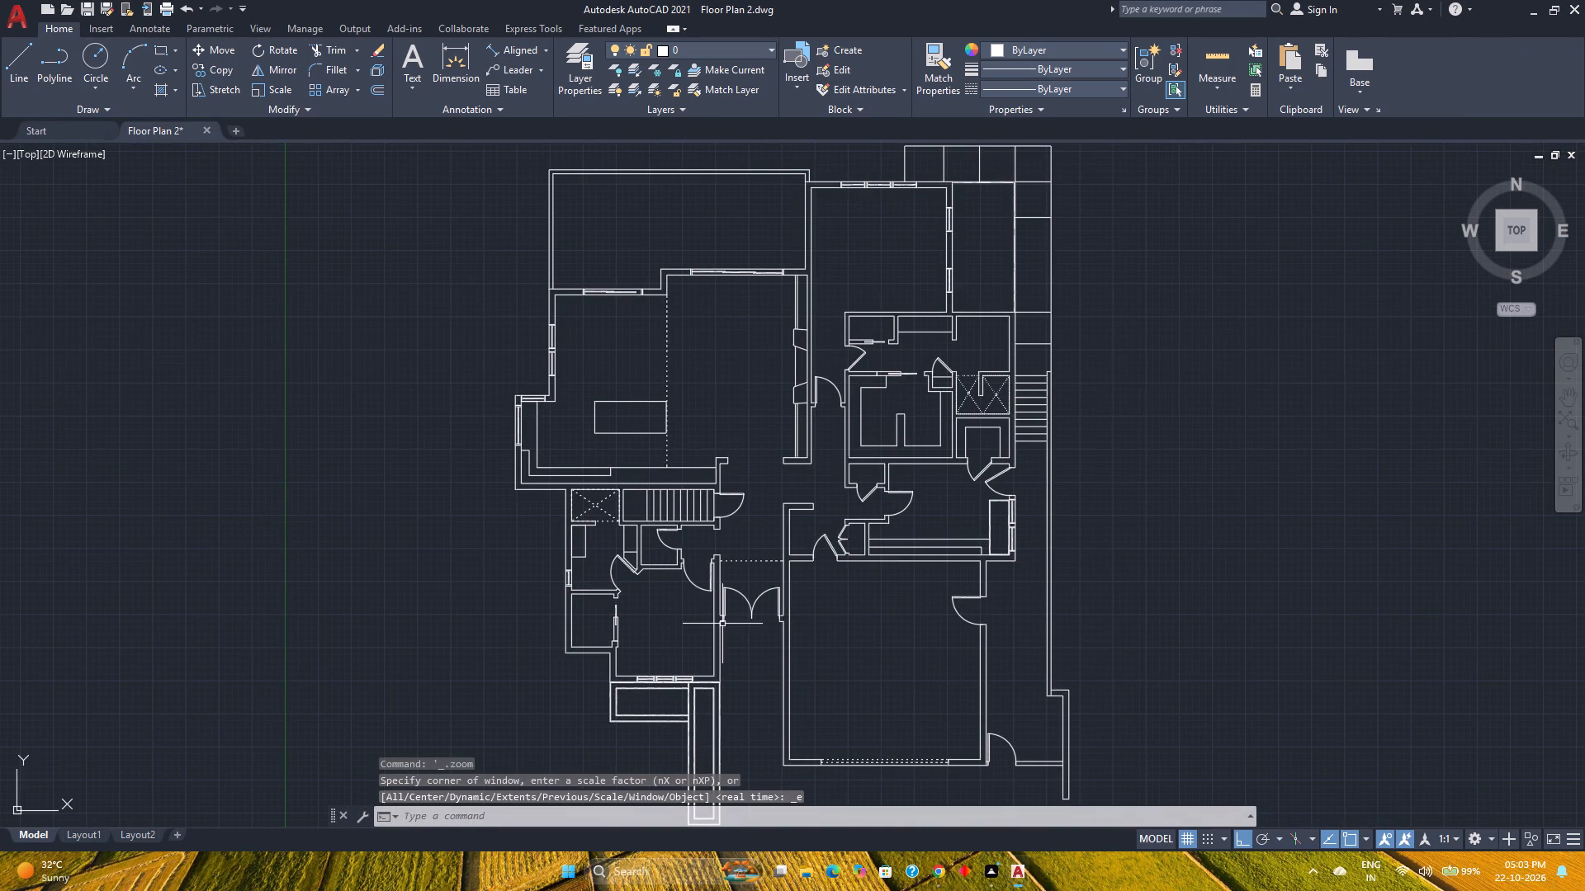
Draw a short horizontal line across the thickness of the large room's left wall at its inner bottom-left corner.
{"action": "middle_click_drag", "start_coordinate": [833, 722], "coordinate": [798, 582]}
{"action": "middle_click", "coordinate": [798, 582]}
{"action": "scroll", "coordinate": [771, 622], "scroll_direction": "up", "scroll_amount": 1}
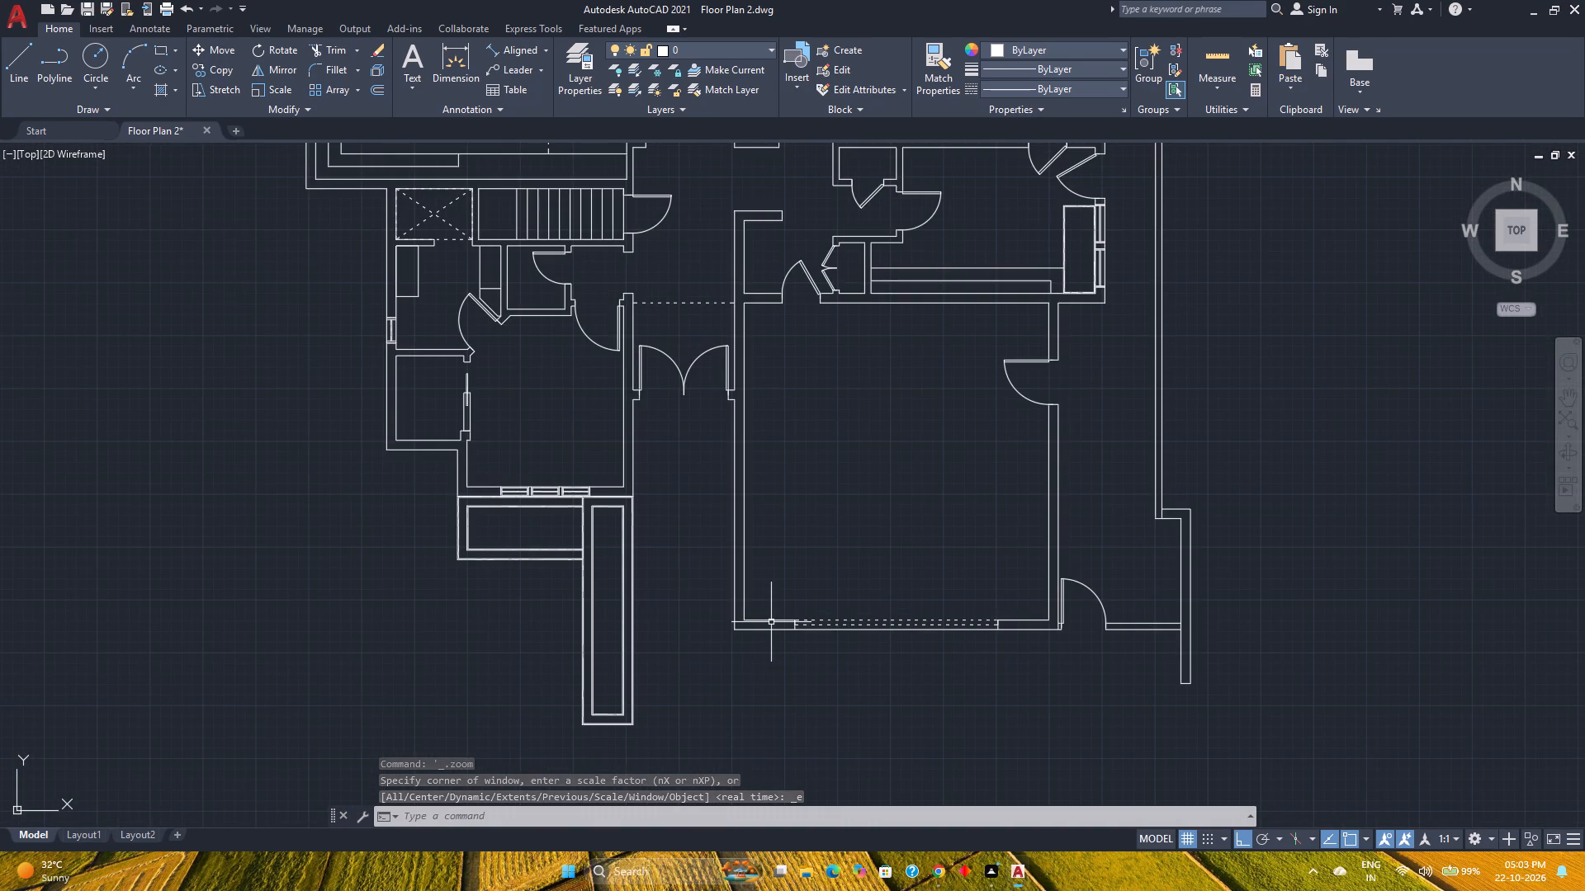
{"action": "scroll", "coordinate": [754, 621], "scroll_direction": "up", "scroll_amount": 2}
{"action": "left_click", "coordinate": [22, 60]}
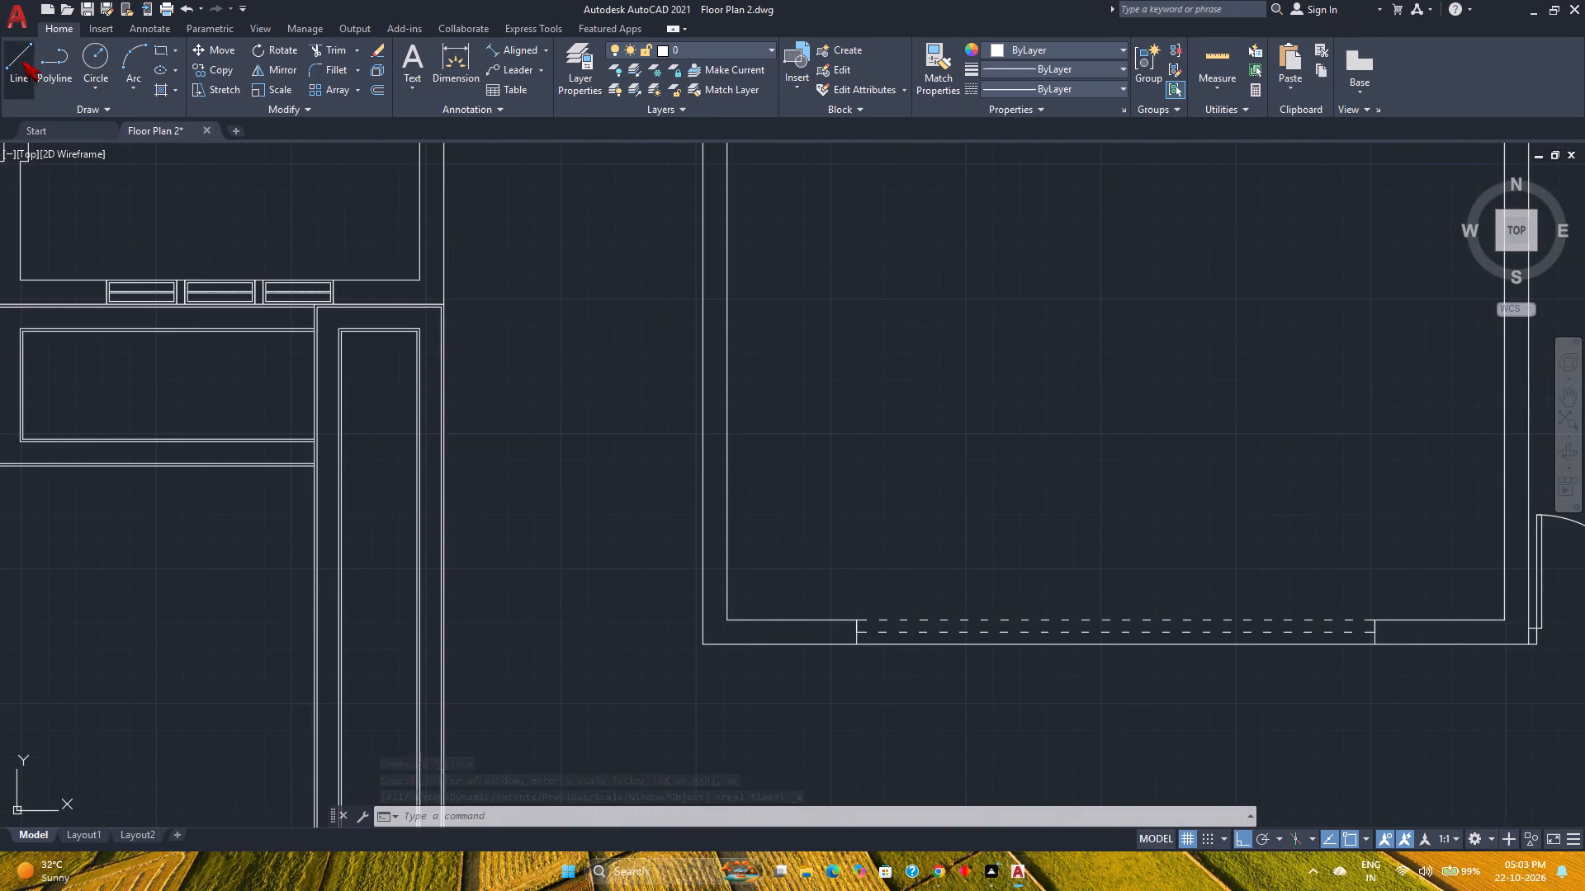
{"action": "scroll", "coordinate": [679, 667], "scroll_direction": "up", "scroll_amount": 2}
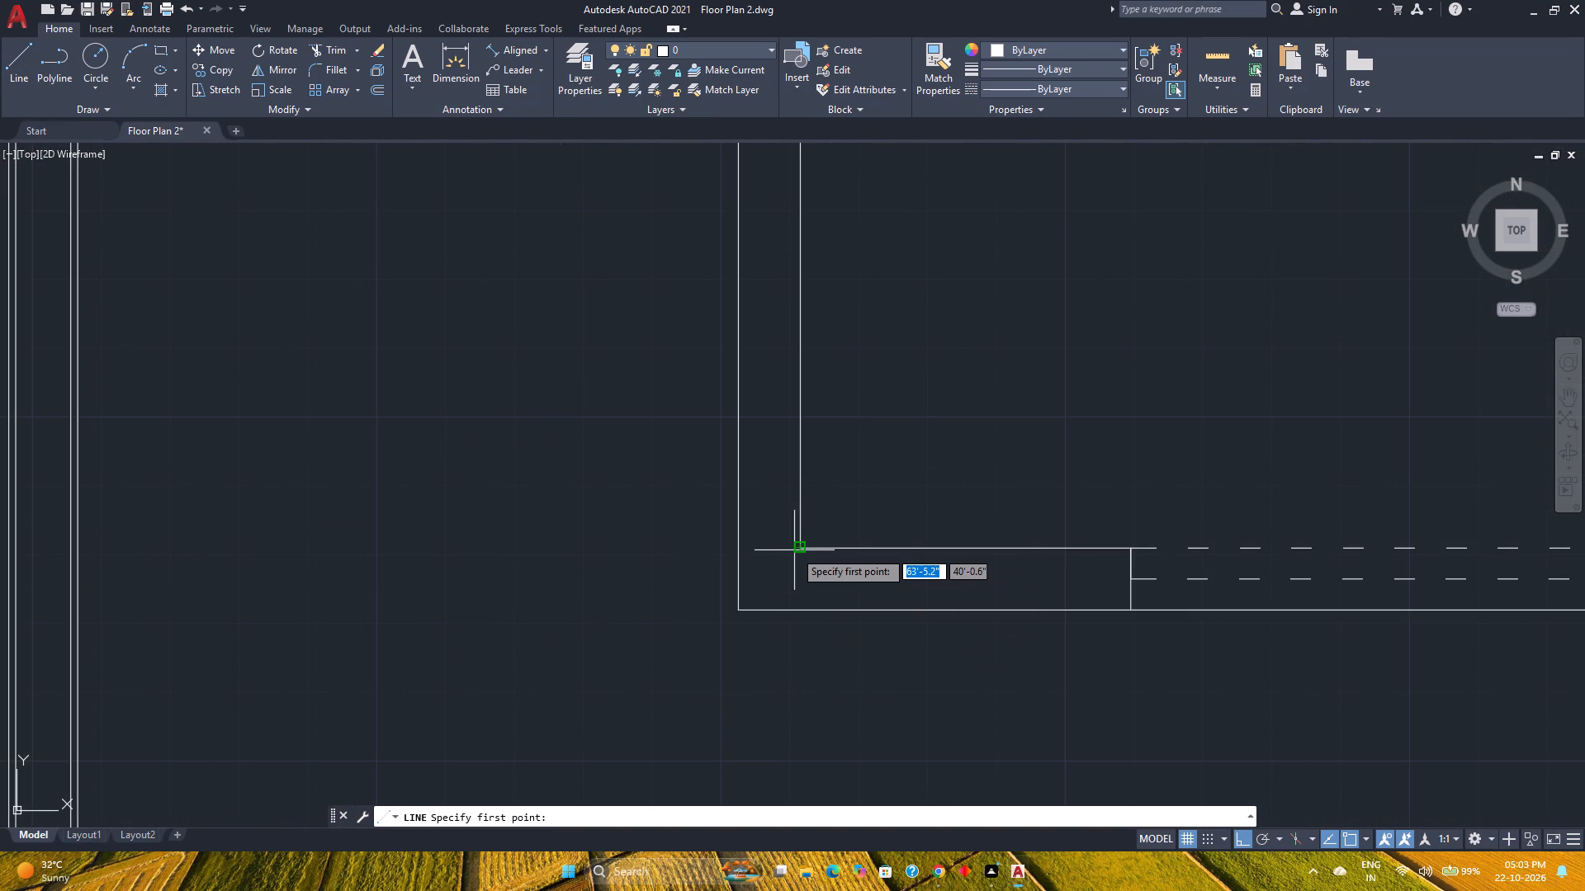
{"action": "left_click", "coordinate": [797, 550]}
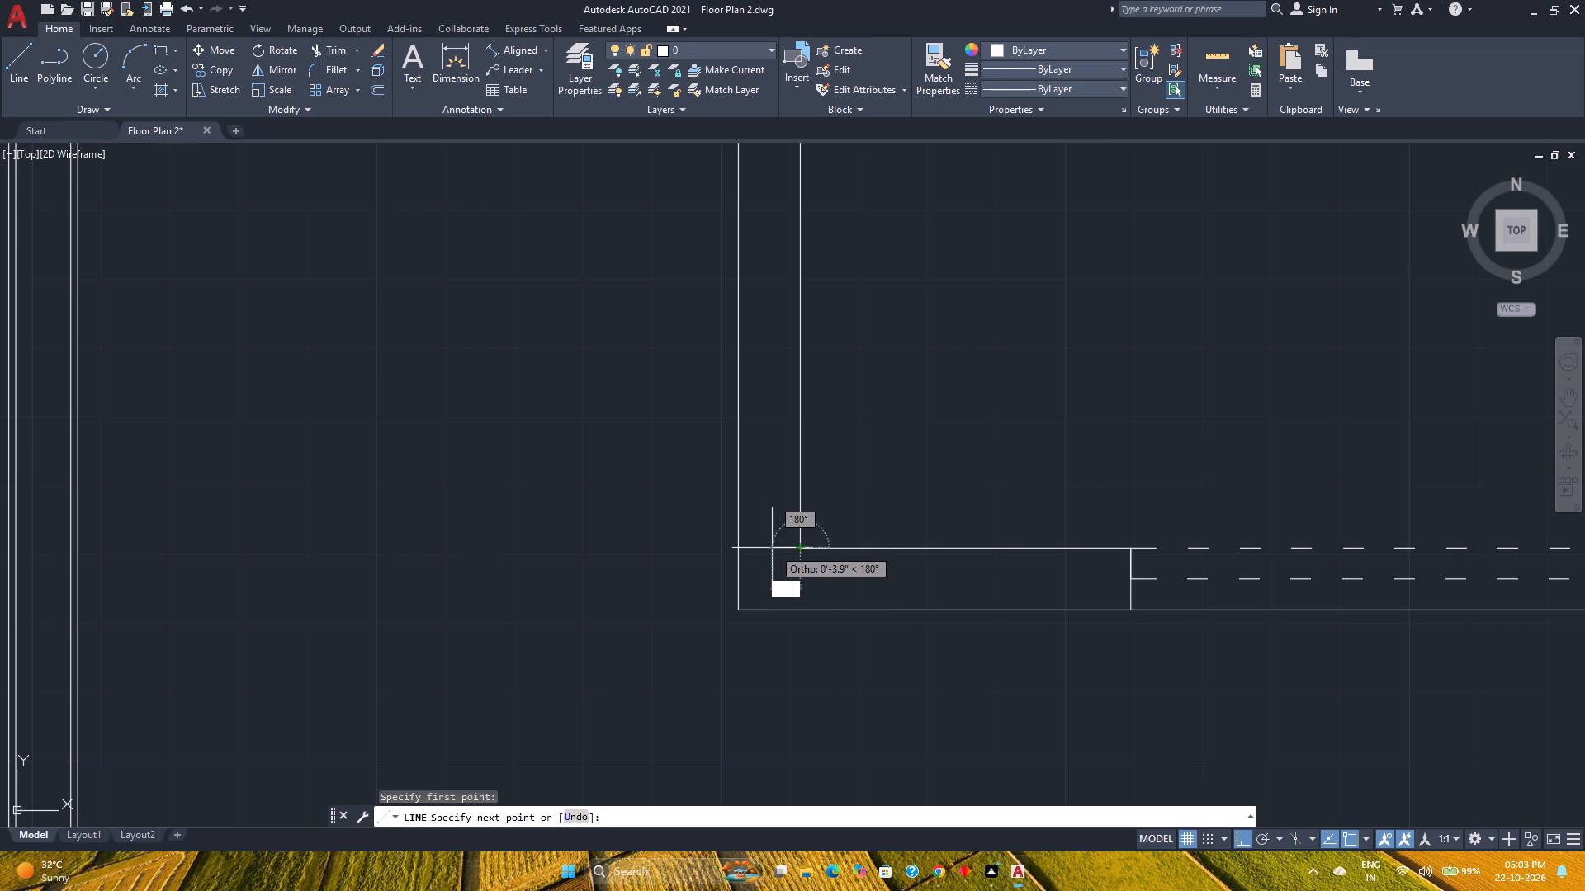
{"action": "left_click", "coordinate": [741, 547]}
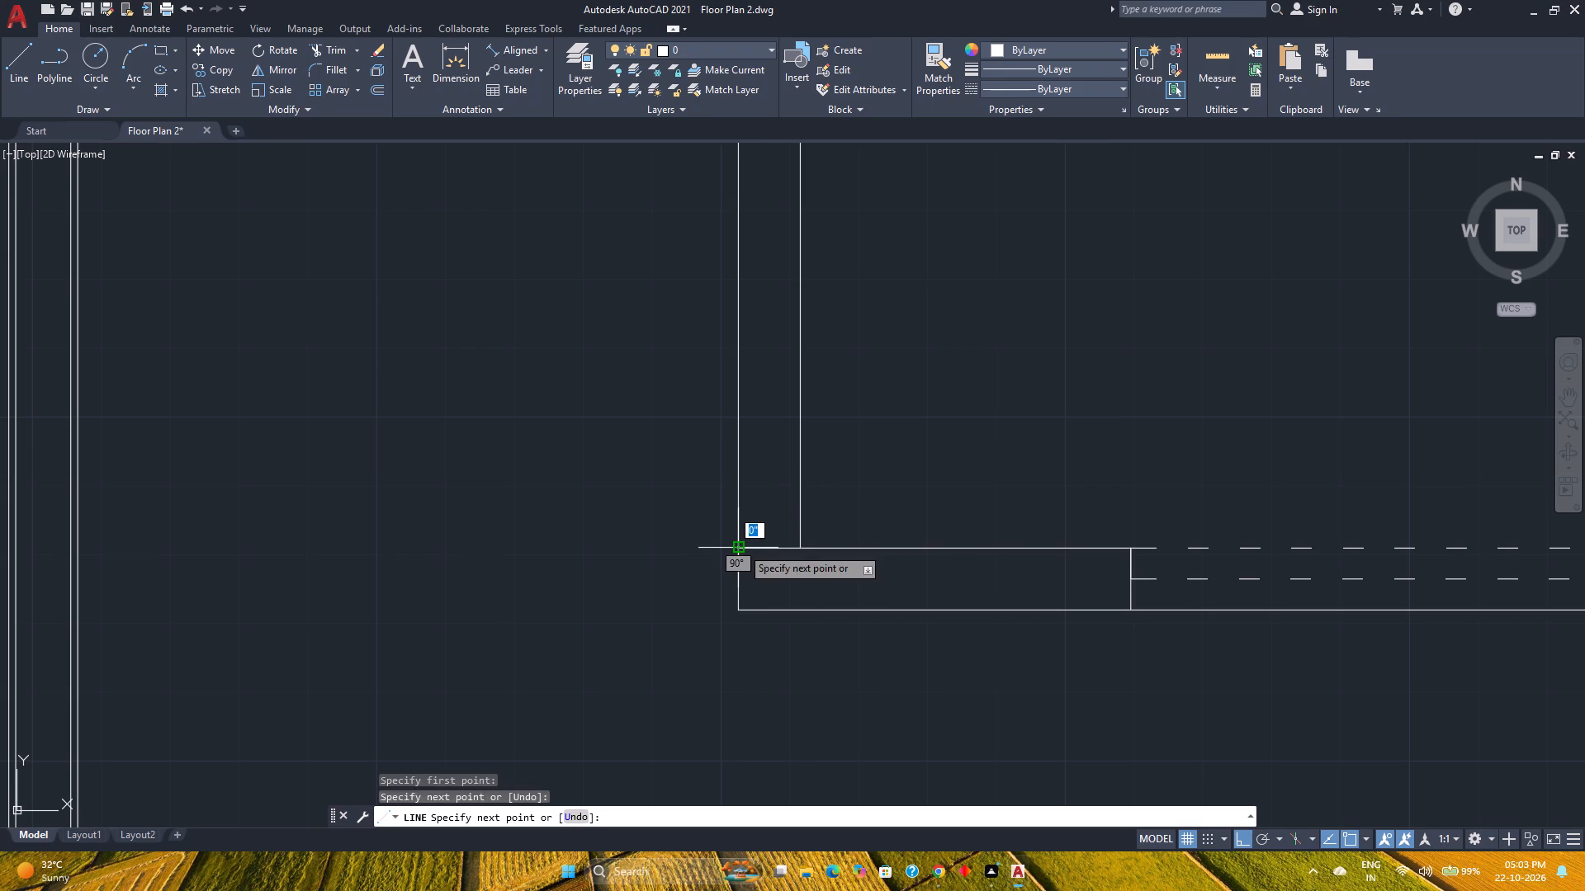
{"action": "key", "text": "Escape"}
Move the short line 4' up along the large room's left wall.
{"action": "scroll", "coordinate": [774, 568], "scroll_direction": "up", "scroll_amount": 1}
{"action": "left_click", "coordinate": [774, 568]}
{"action": "left_click", "coordinate": [750, 529]}
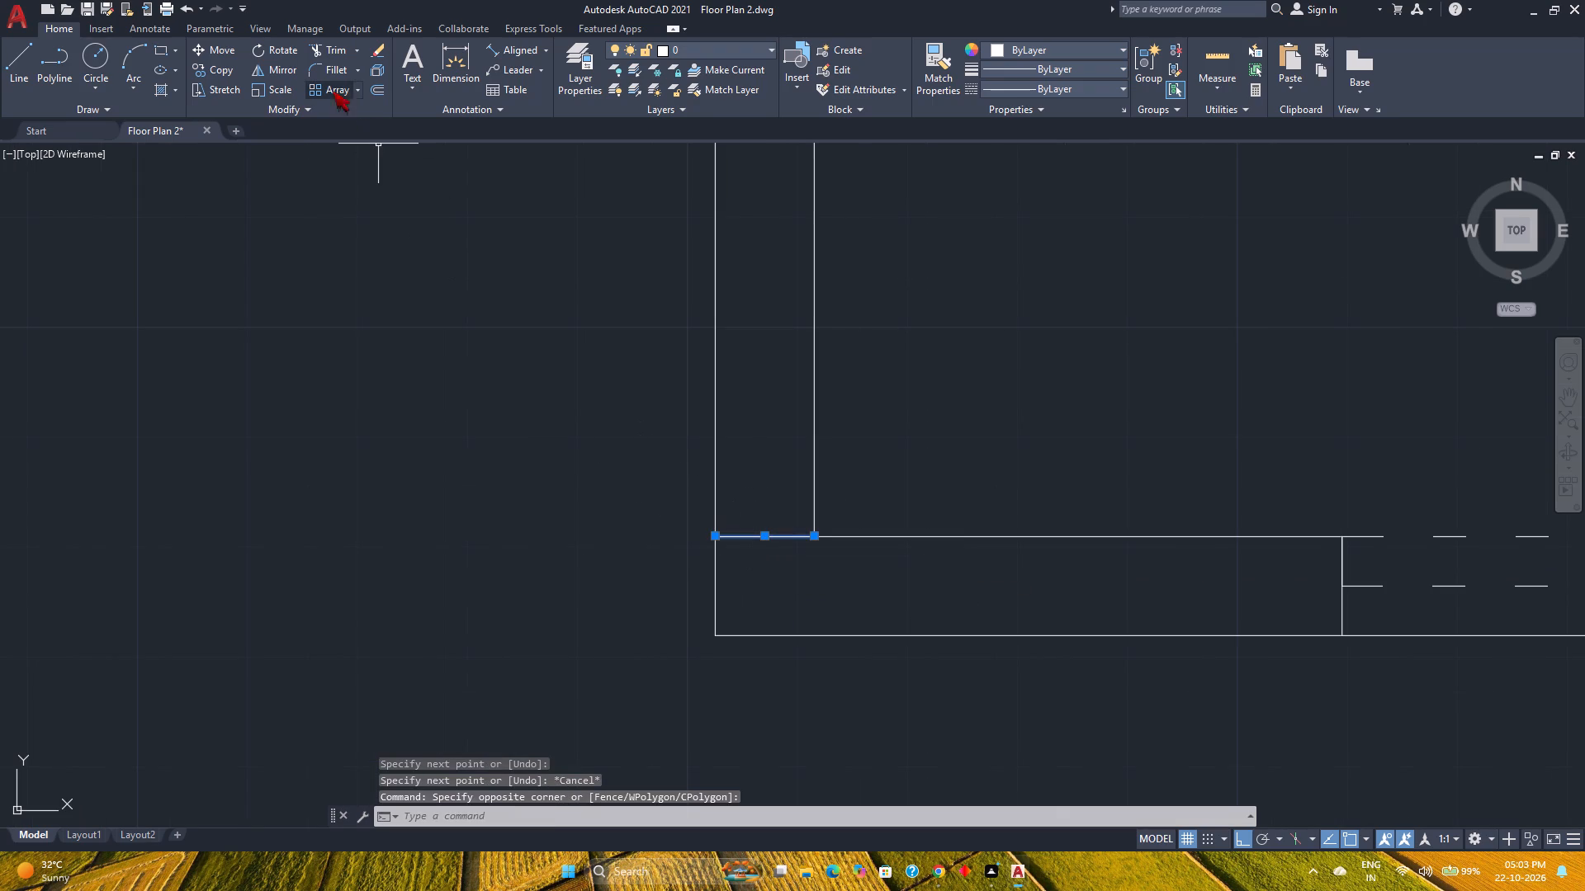
{"action": "left_click", "coordinate": [225, 49]}
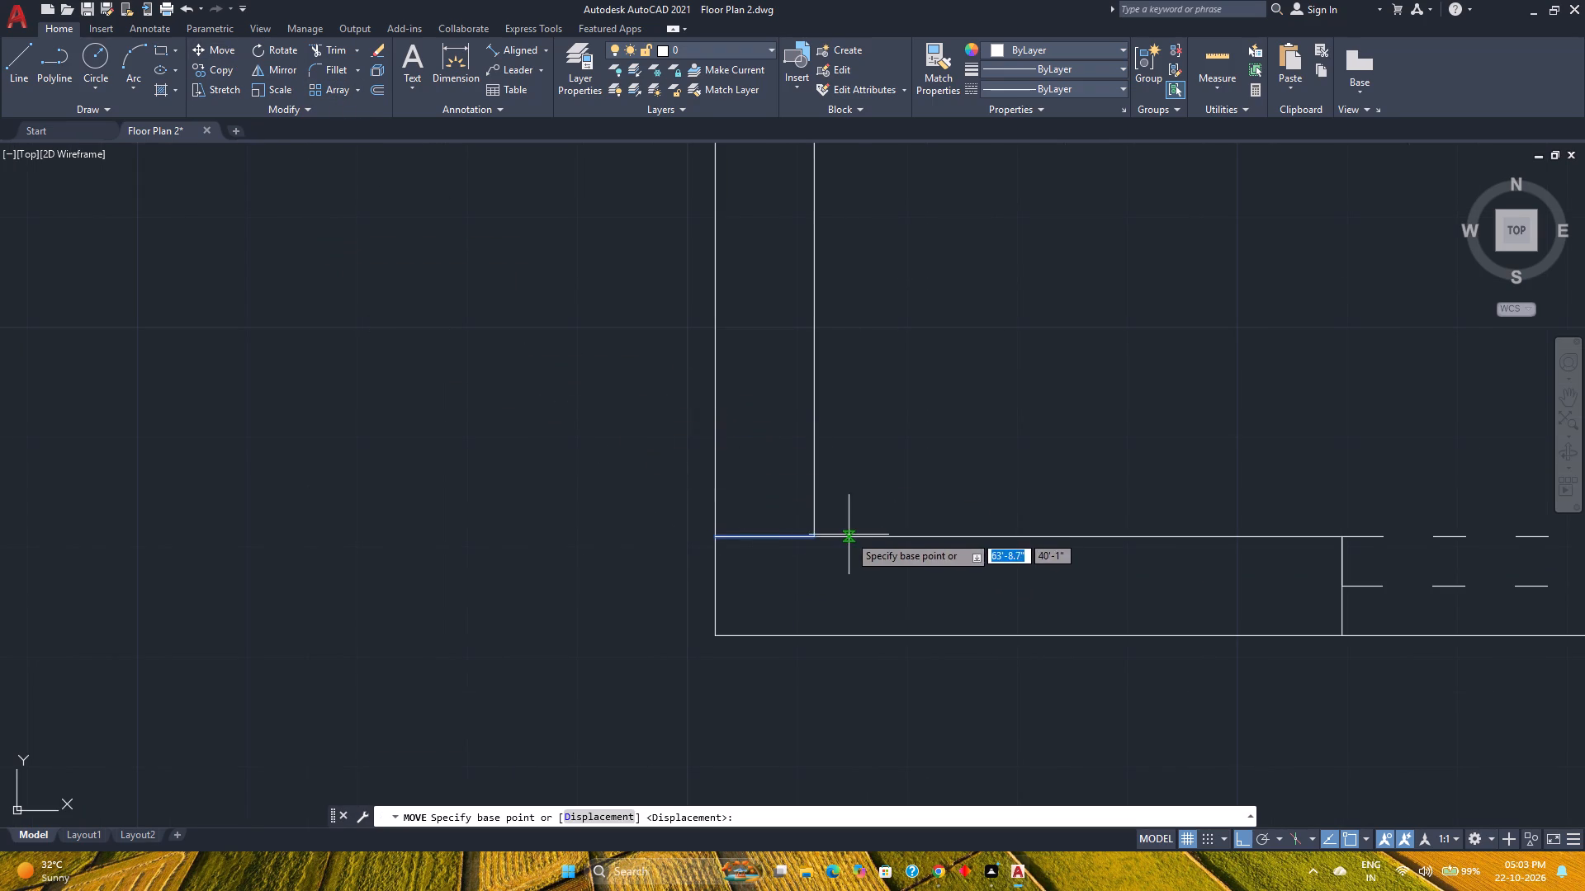
{"action": "left_click", "coordinate": [816, 535]}
{"action": "scroll", "coordinate": [847, 407], "scroll_direction": "down", "scroll_amount": 2}
{"action": "middle_click_drag", "start_coordinate": [849, 408], "coordinate": [860, 431]}
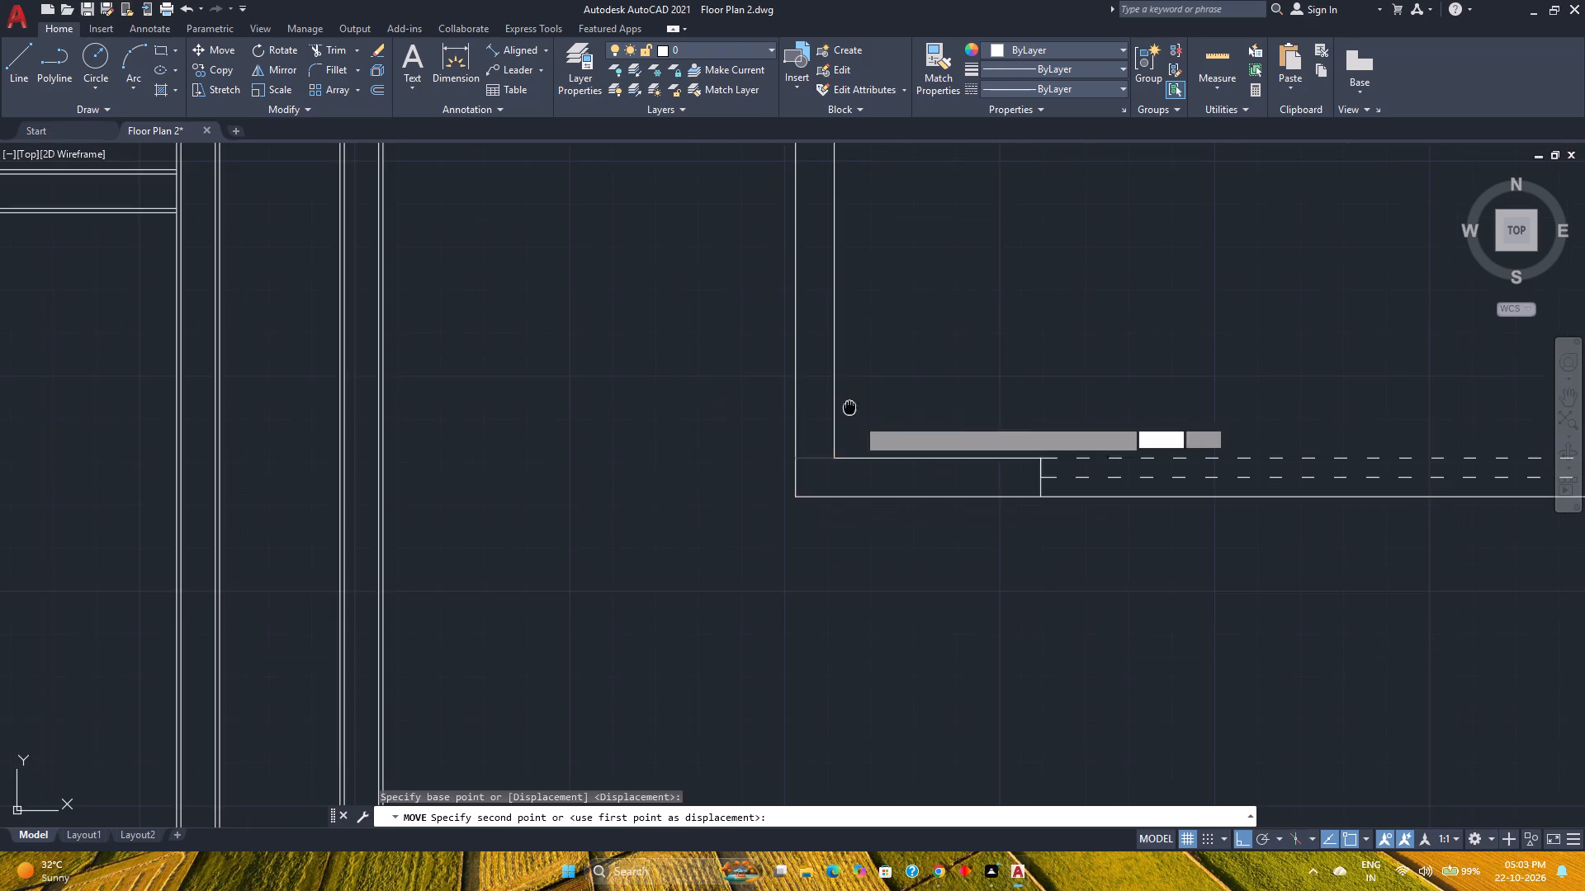
{"action": "middle_click_drag", "start_coordinate": [860, 431], "coordinate": [861, 588]}
{"action": "key", "text": "4"}
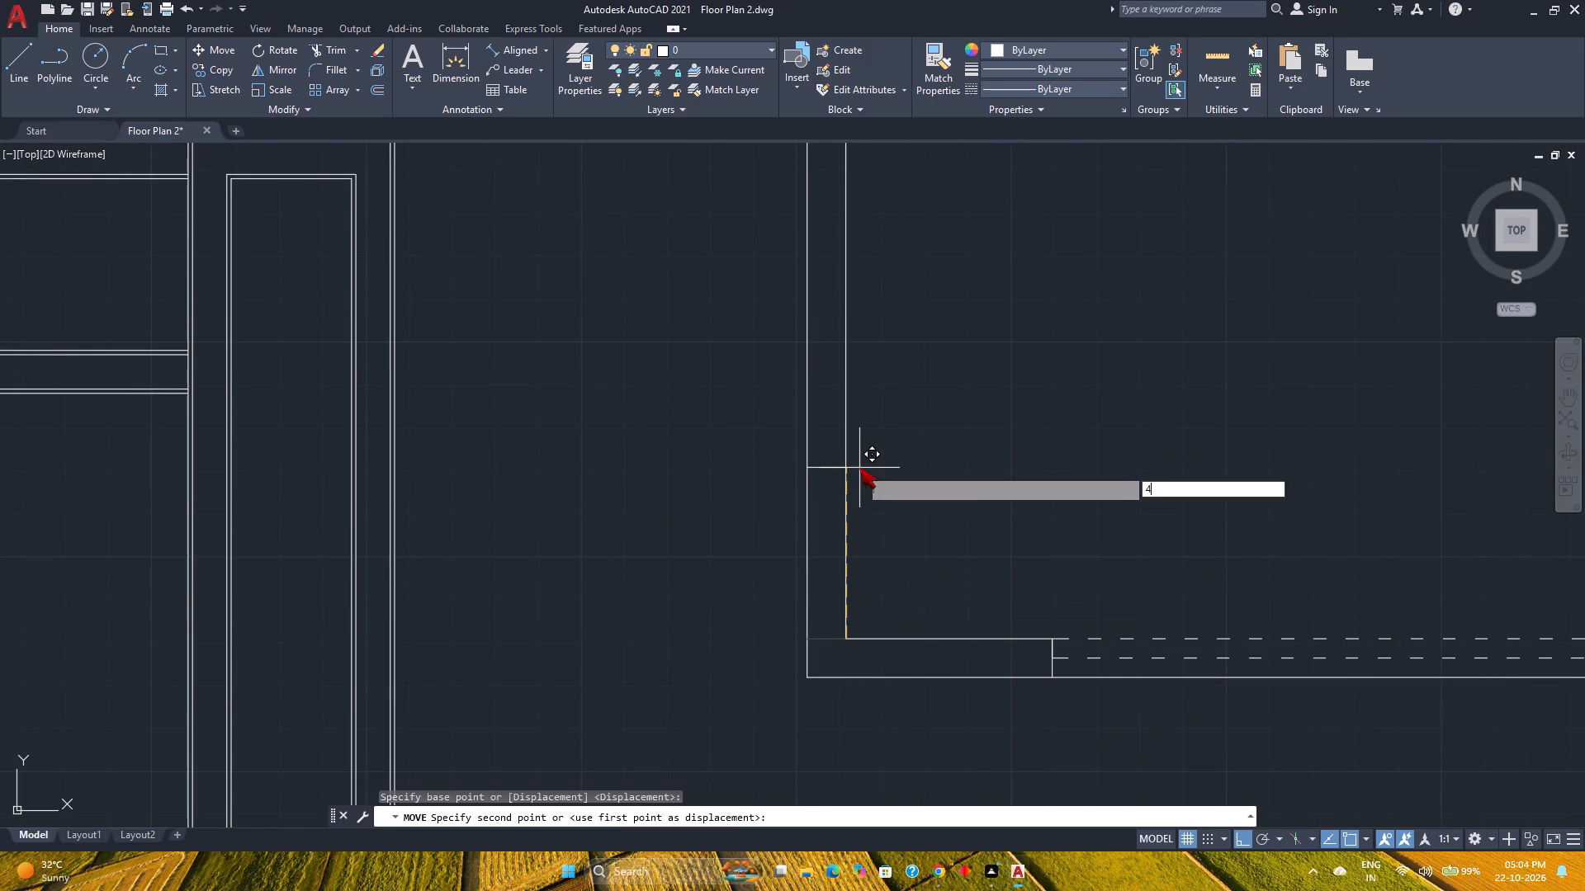
{"action": "key", "text": "apostrophe"}
{"action": "key", "text": "Return"}
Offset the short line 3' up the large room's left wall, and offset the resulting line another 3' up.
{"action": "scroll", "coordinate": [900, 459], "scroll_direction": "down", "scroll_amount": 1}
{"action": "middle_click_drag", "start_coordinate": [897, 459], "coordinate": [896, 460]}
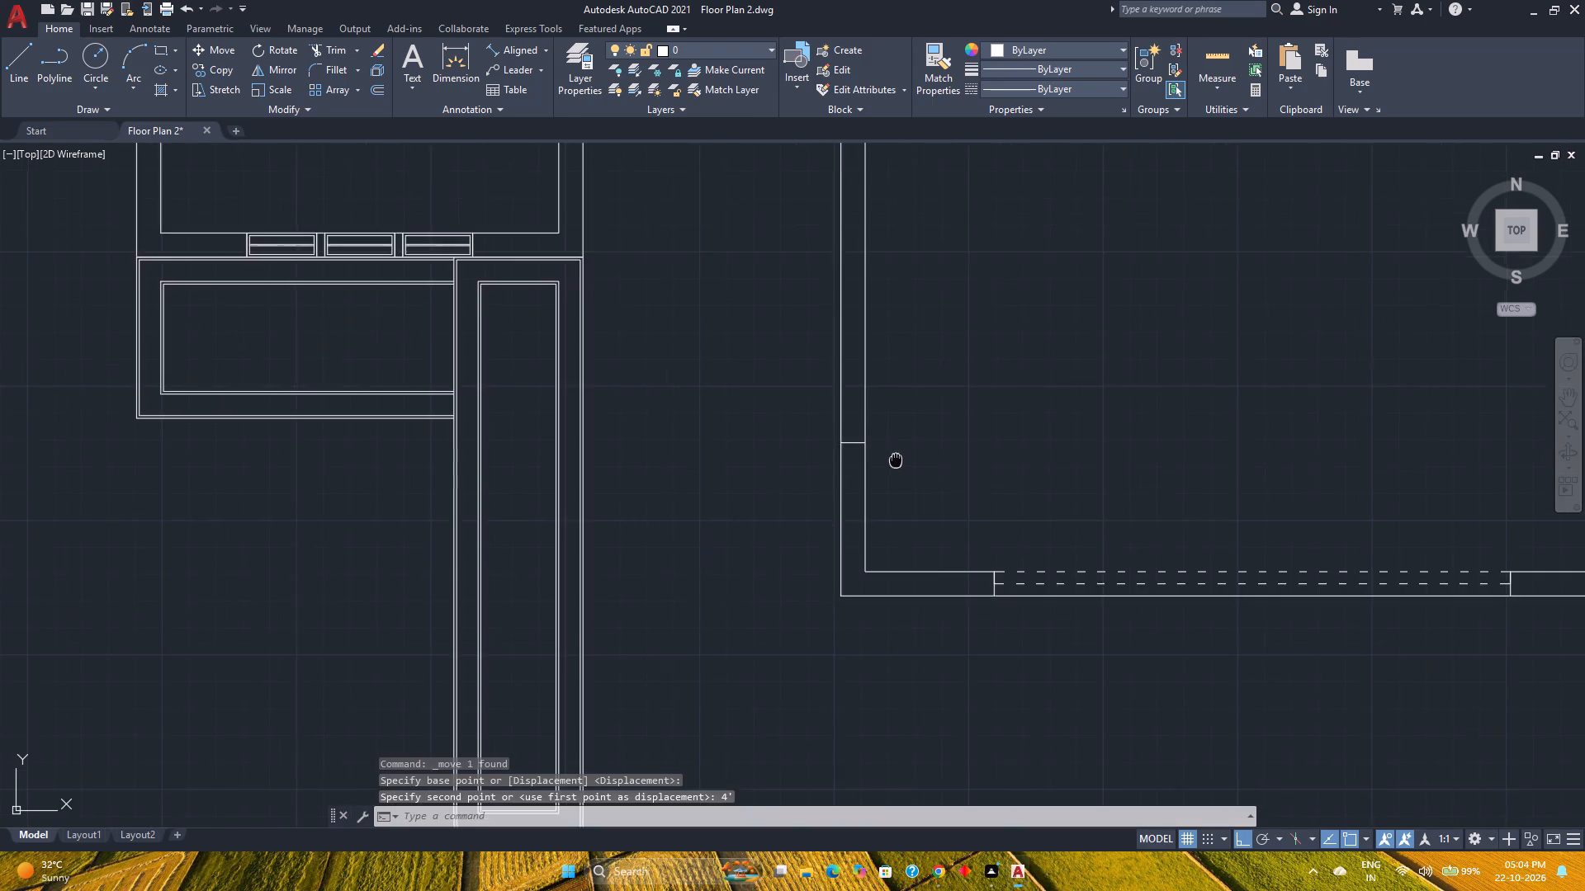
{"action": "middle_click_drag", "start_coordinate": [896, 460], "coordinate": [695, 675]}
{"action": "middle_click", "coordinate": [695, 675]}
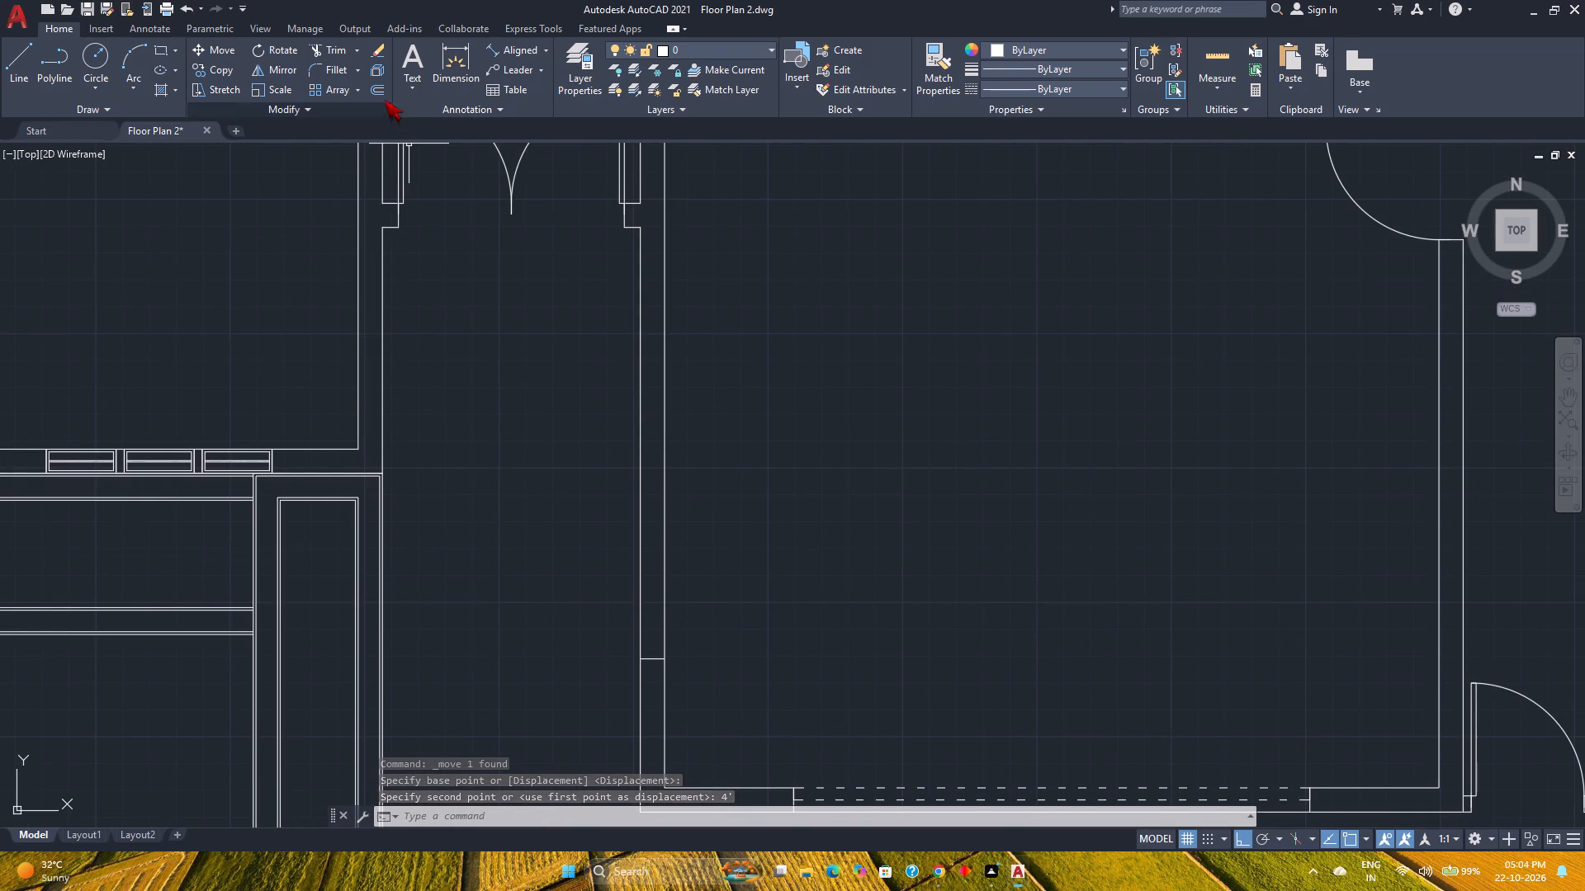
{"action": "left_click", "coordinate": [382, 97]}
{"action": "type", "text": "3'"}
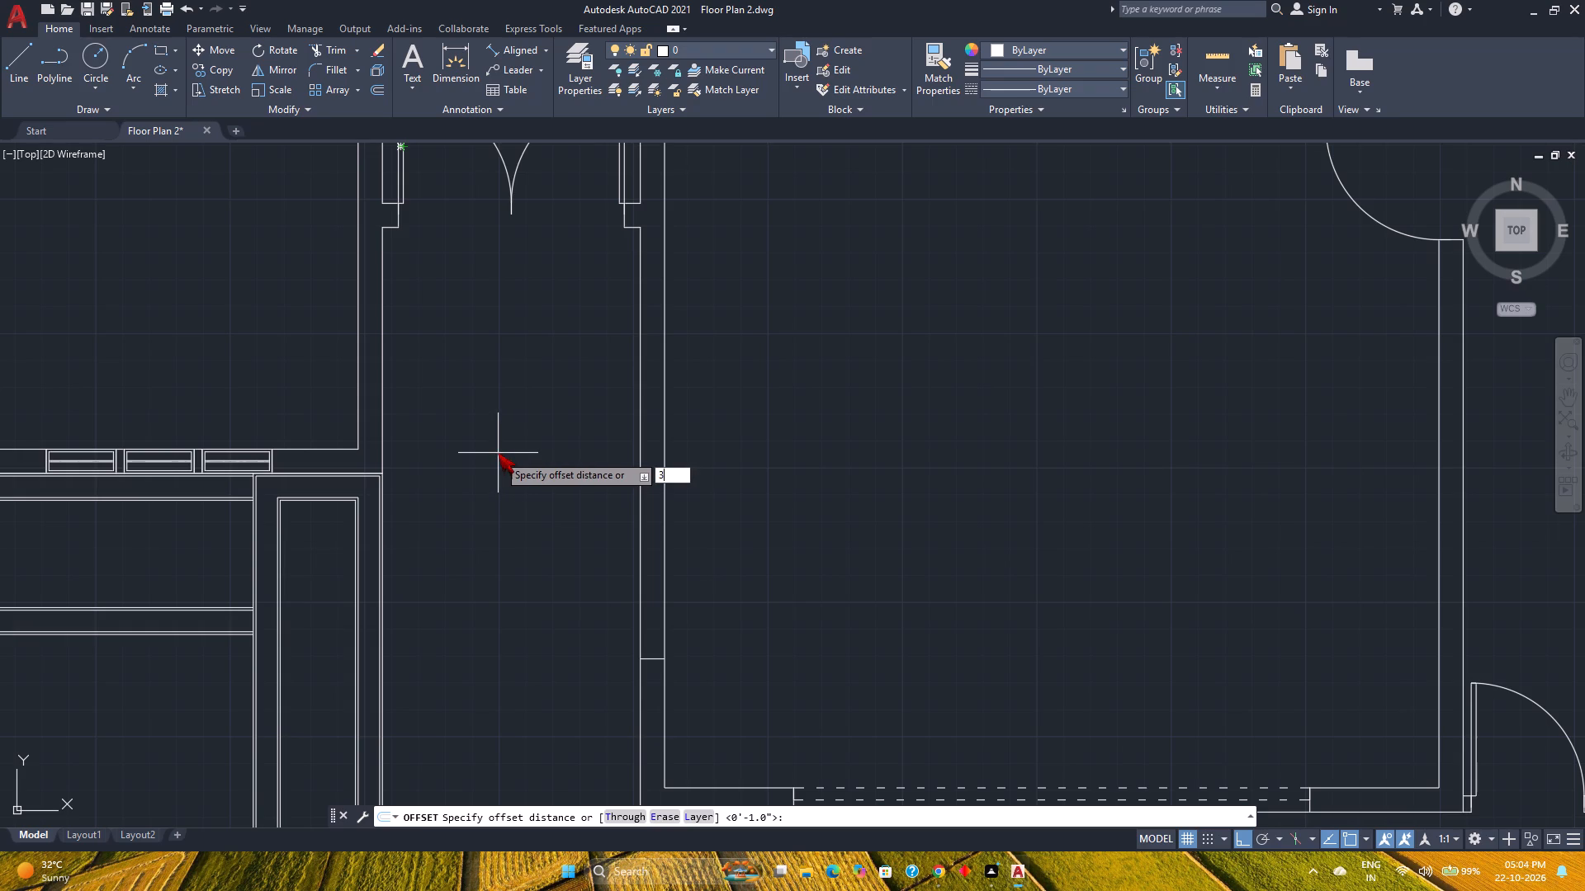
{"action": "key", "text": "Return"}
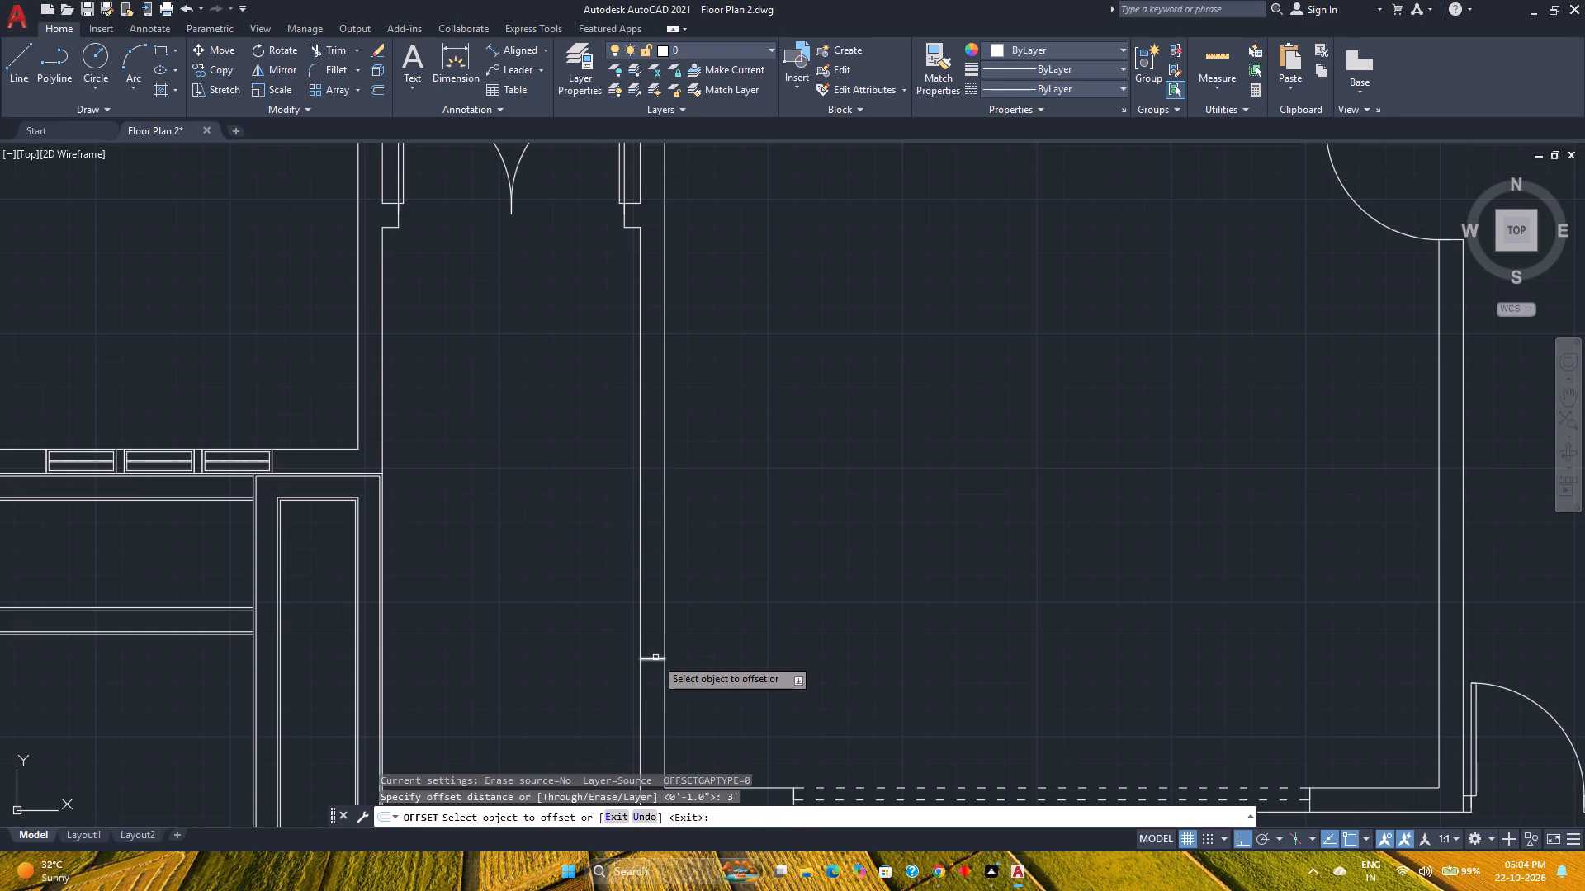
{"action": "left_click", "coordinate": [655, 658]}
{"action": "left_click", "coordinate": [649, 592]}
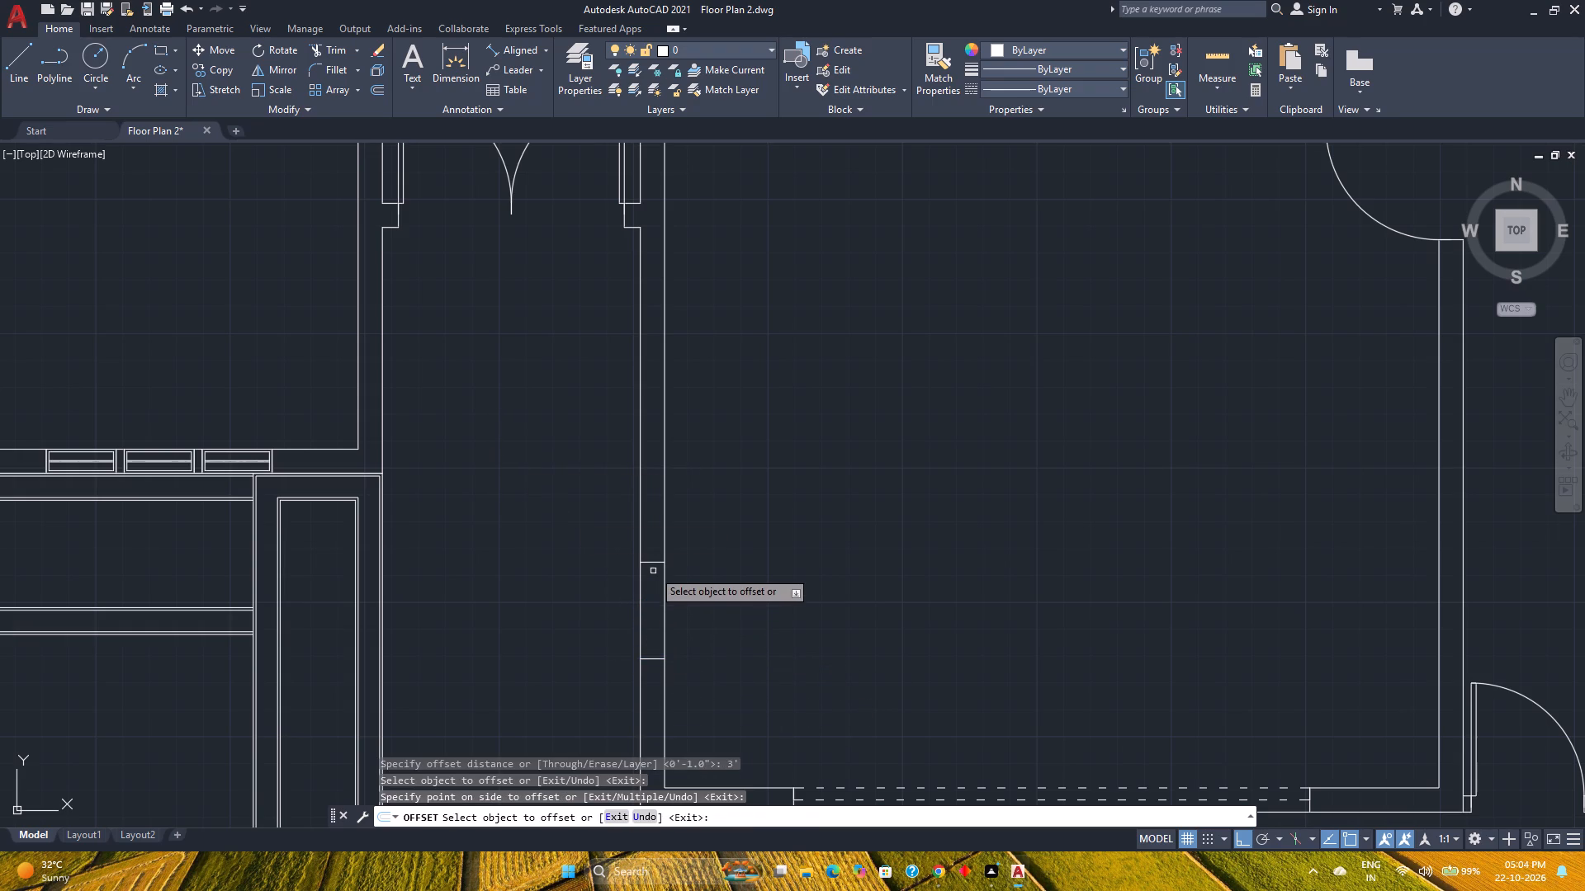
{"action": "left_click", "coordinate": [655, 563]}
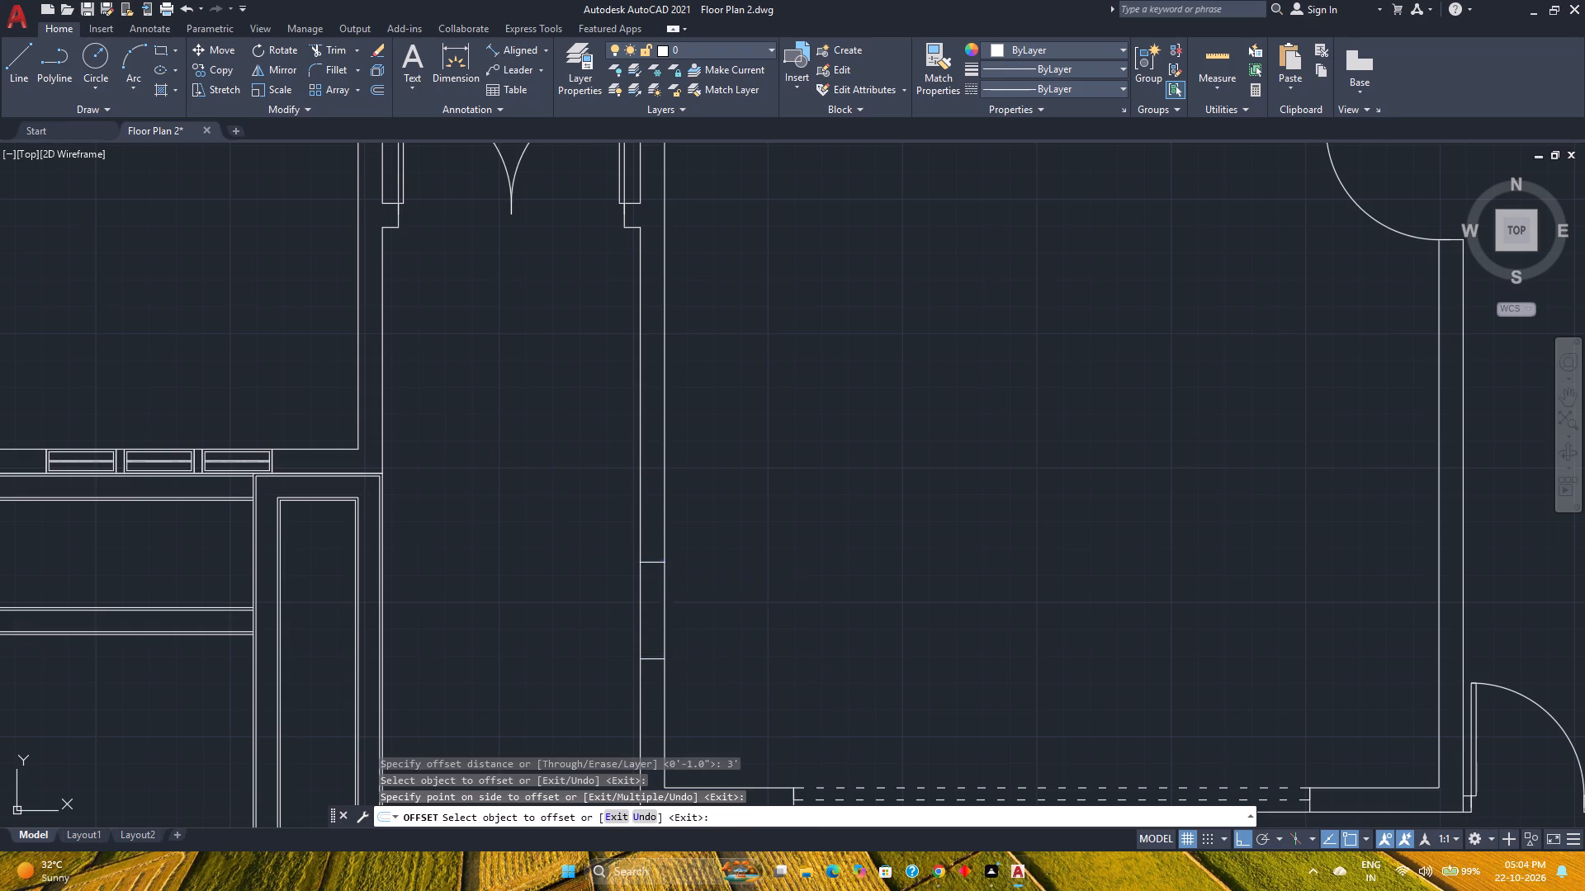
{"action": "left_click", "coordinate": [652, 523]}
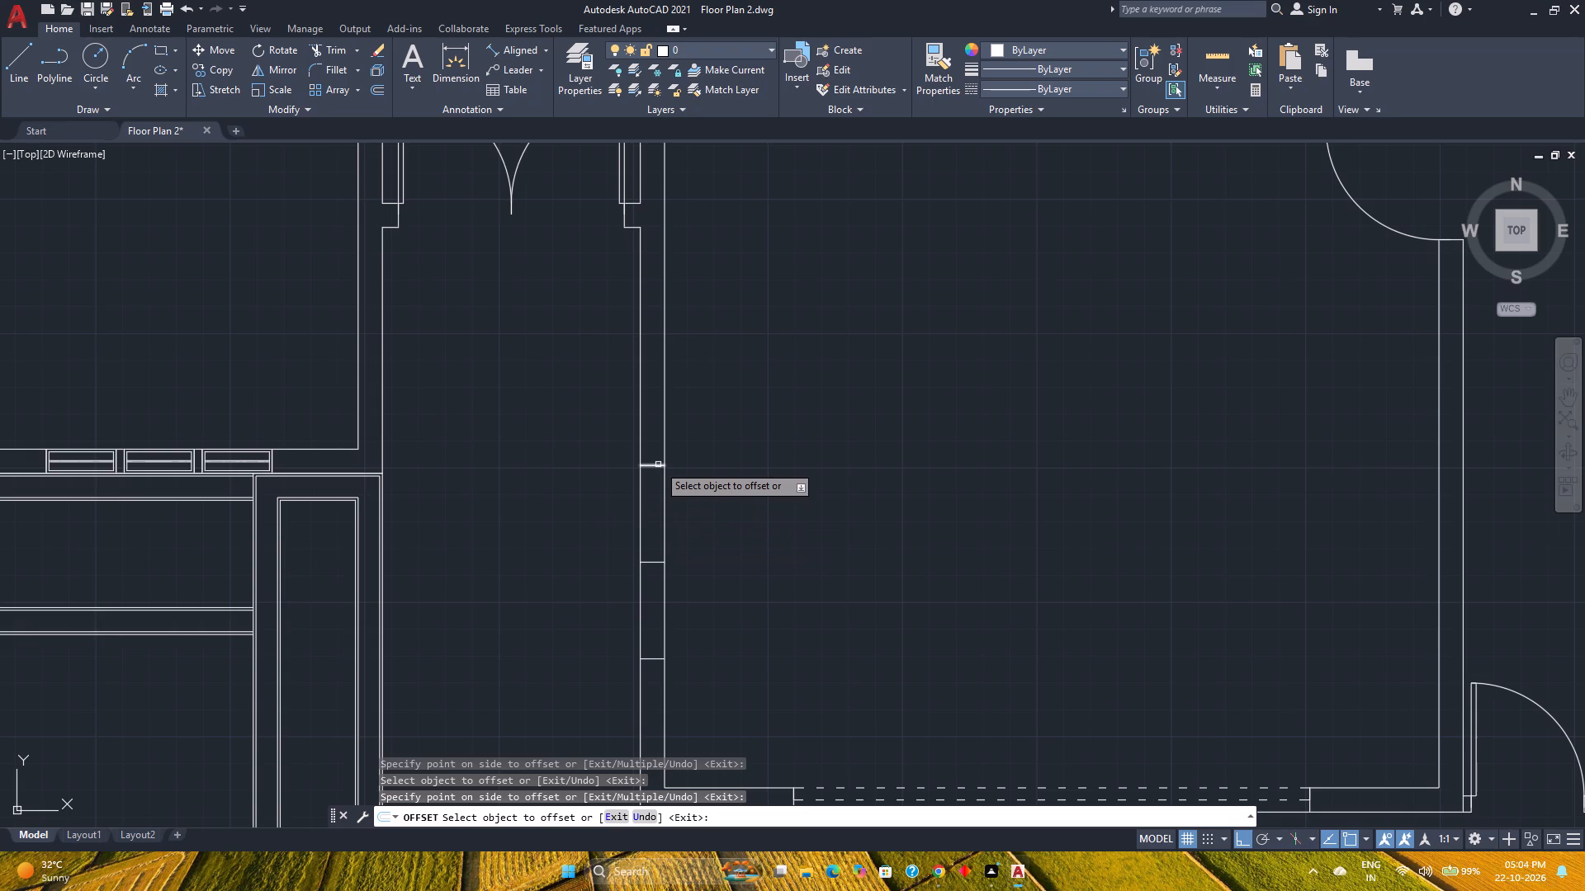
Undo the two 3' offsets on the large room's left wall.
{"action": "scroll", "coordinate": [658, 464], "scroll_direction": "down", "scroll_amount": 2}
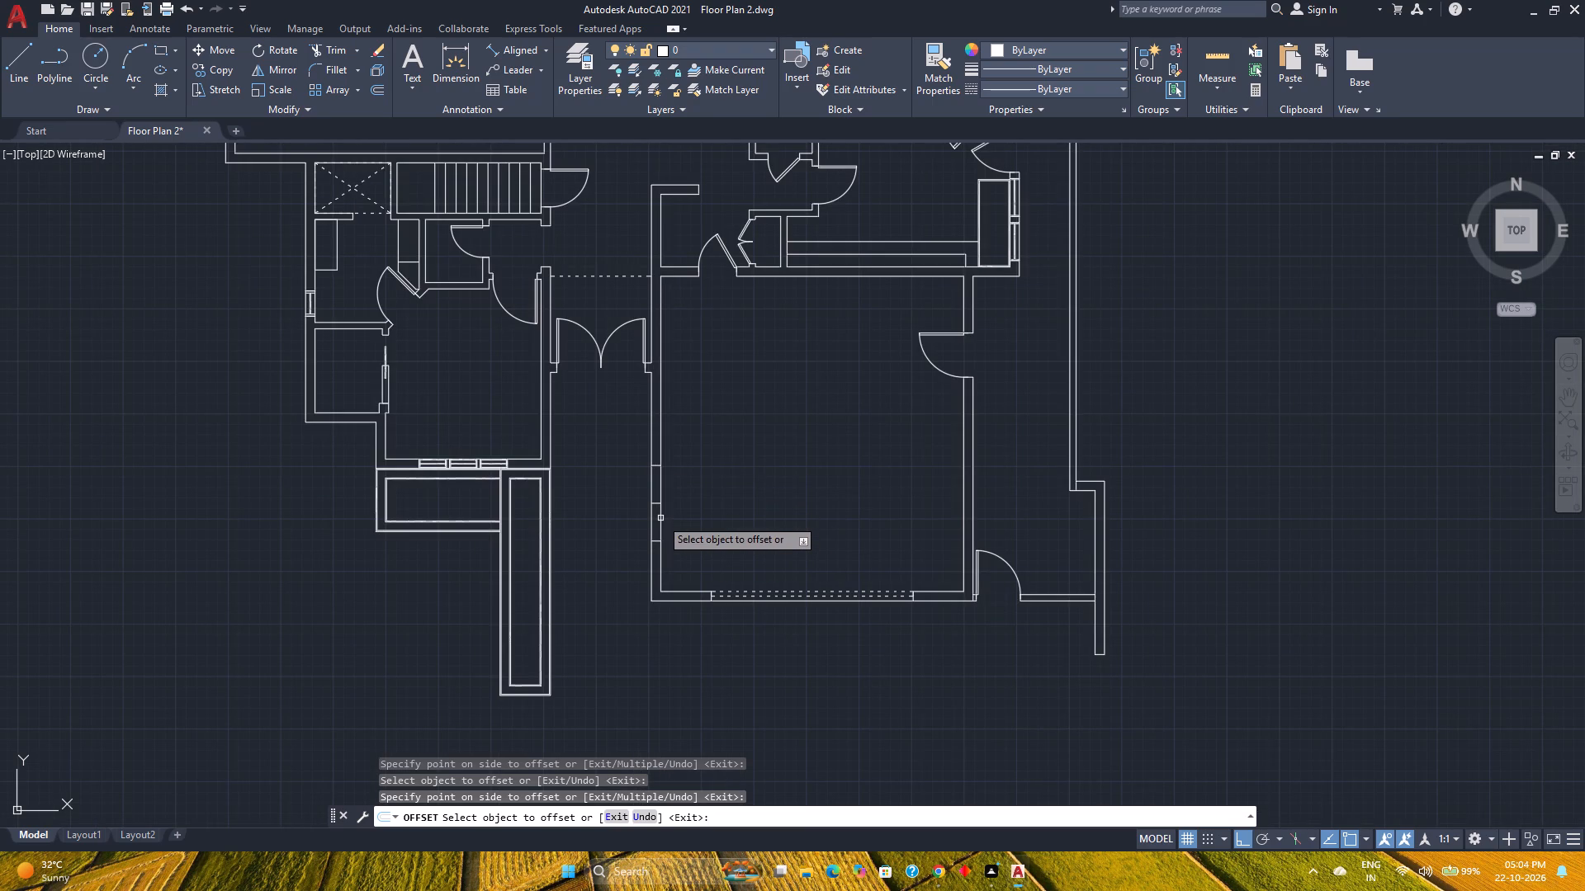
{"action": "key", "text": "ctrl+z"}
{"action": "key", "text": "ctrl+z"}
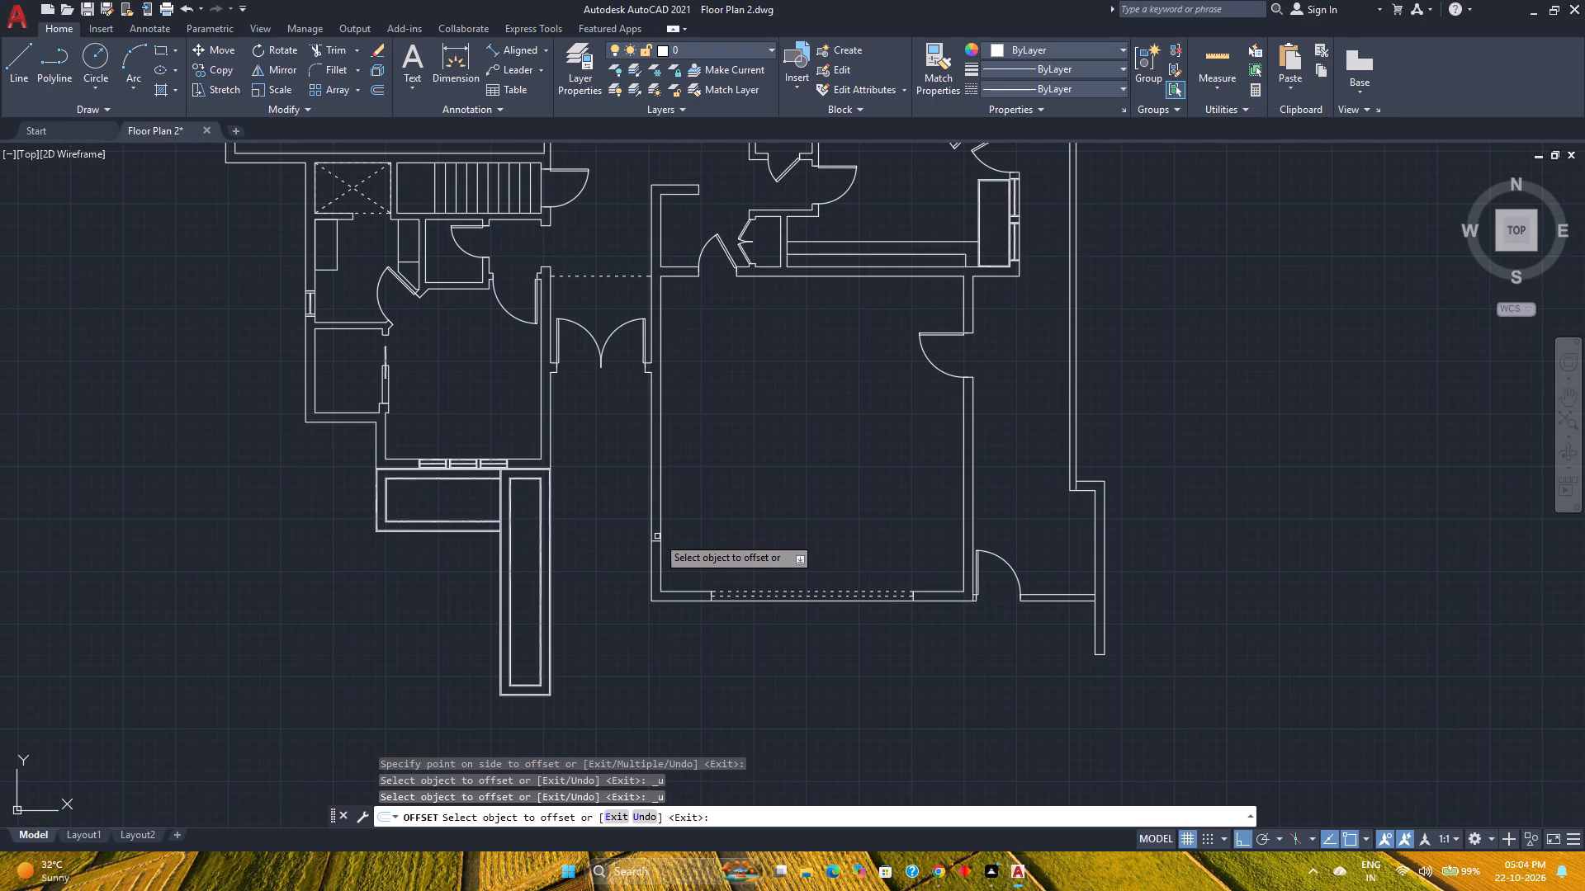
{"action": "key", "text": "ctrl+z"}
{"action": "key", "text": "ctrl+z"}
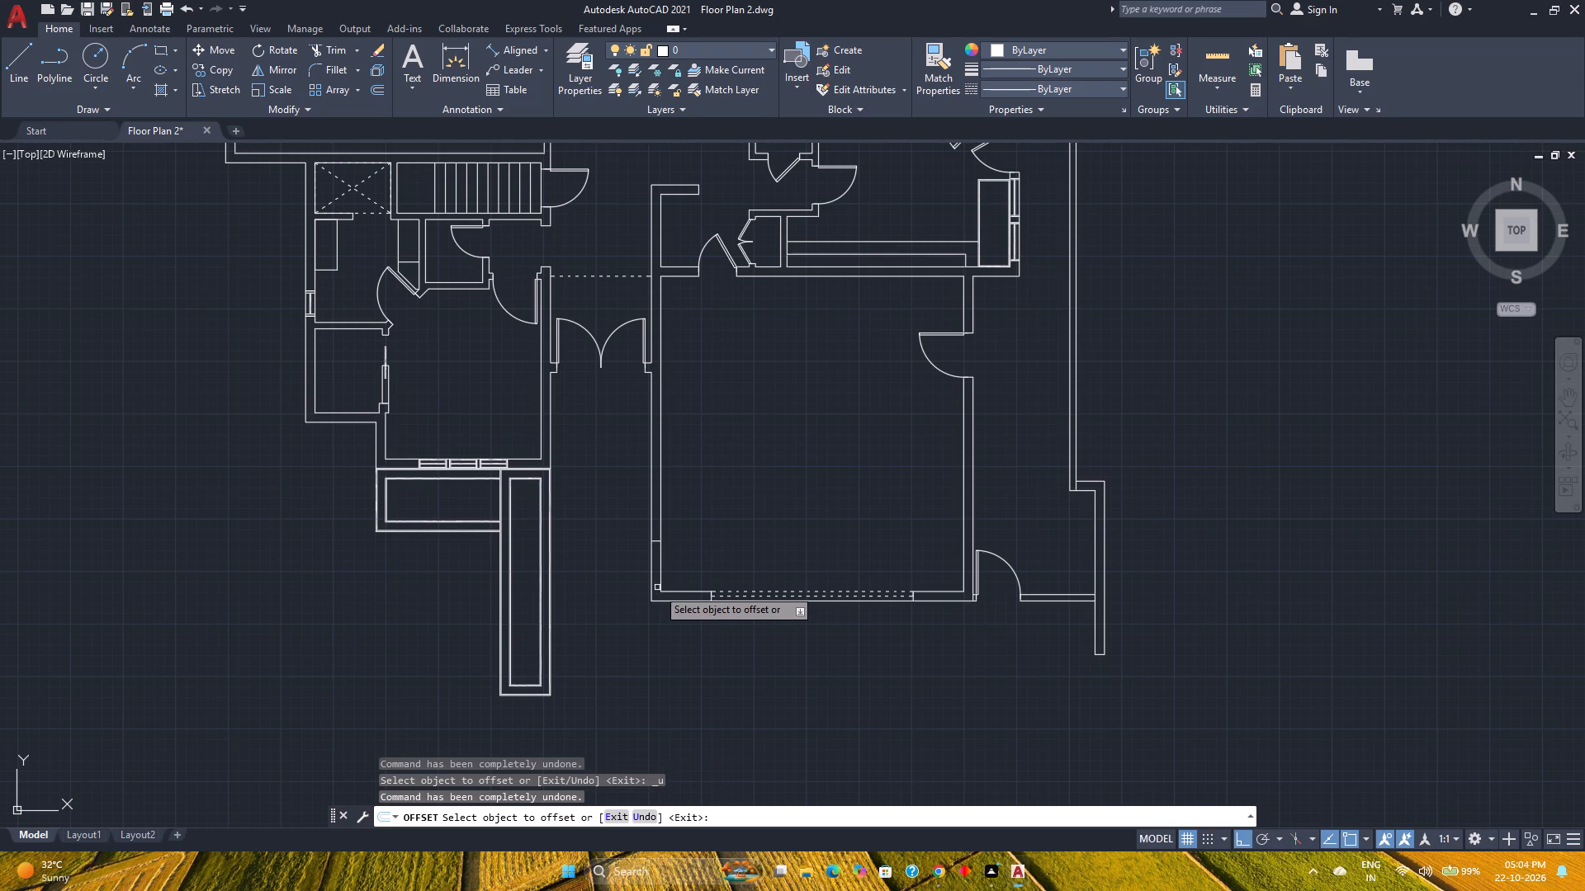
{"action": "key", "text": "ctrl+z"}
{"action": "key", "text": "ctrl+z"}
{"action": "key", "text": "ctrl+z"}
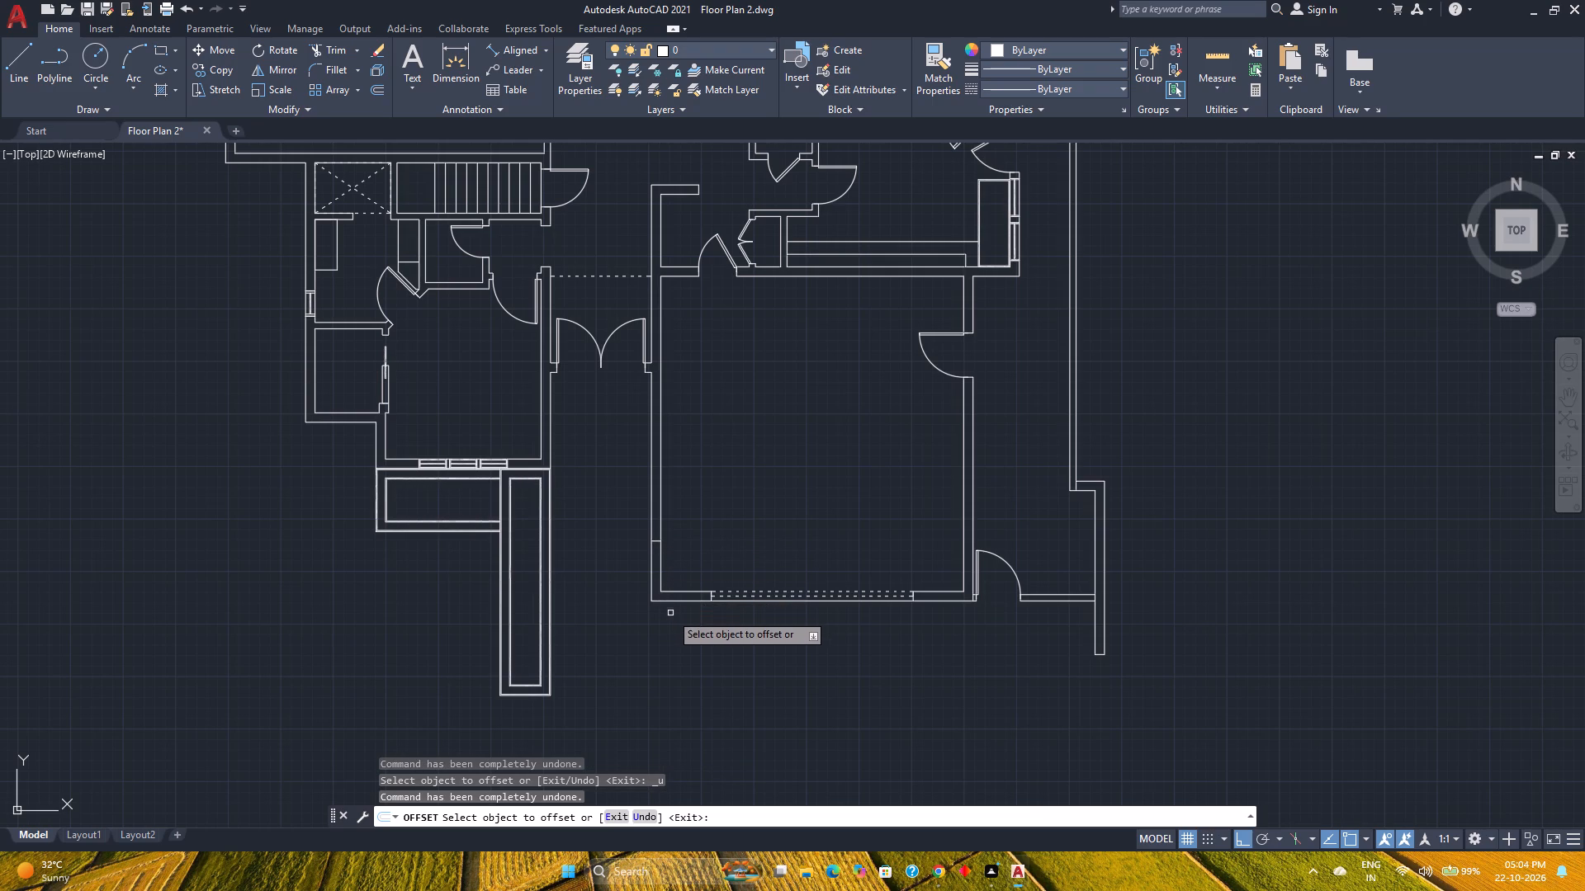
Offset the short line 3' up the large room's left wall, and place another offset 2' above it.
{"action": "scroll", "coordinate": [674, 539], "scroll_direction": "up", "scroll_amount": 1}
{"action": "left_click", "coordinate": [649, 544]}
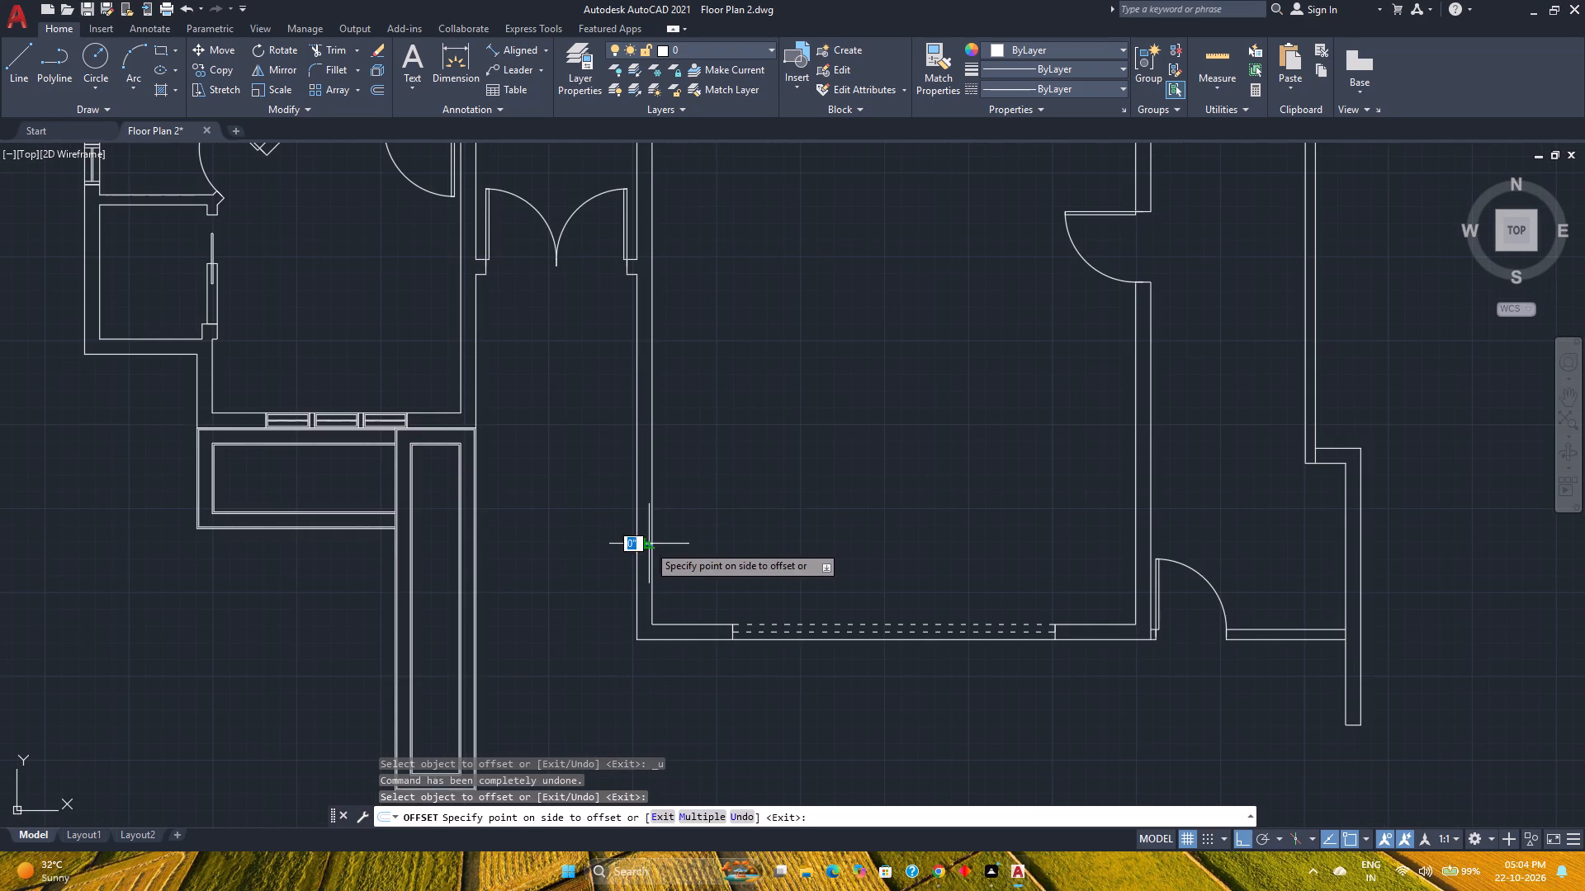
{"action": "left_click", "coordinate": [645, 502]}
{"action": "left_click", "coordinate": [645, 483]}
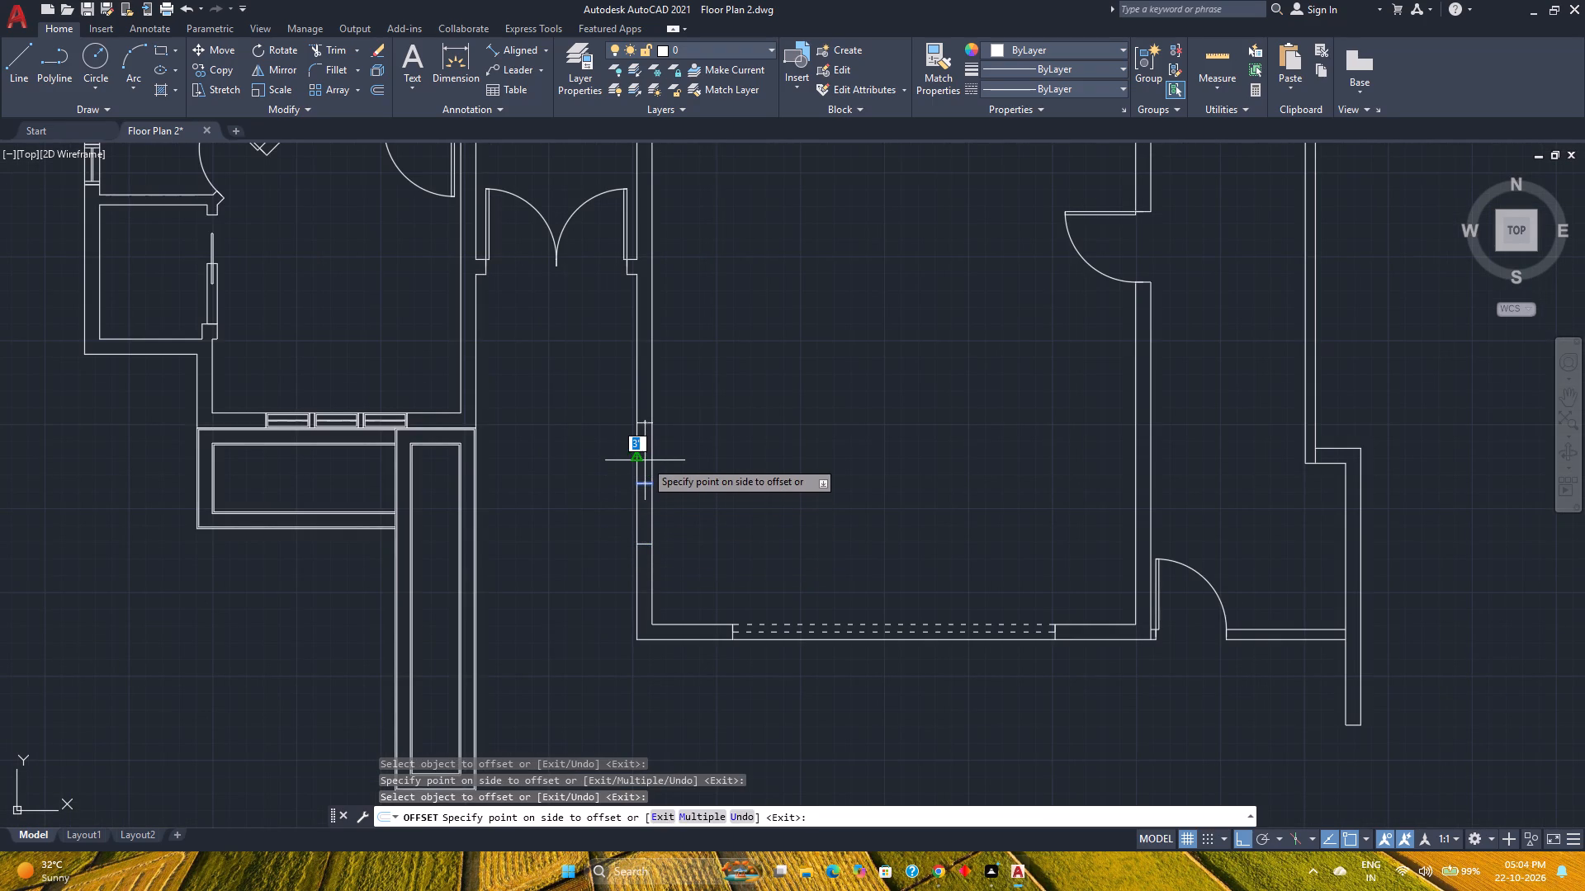
{"action": "type", "text": "2'"}
{"action": "key", "text": "Return"}
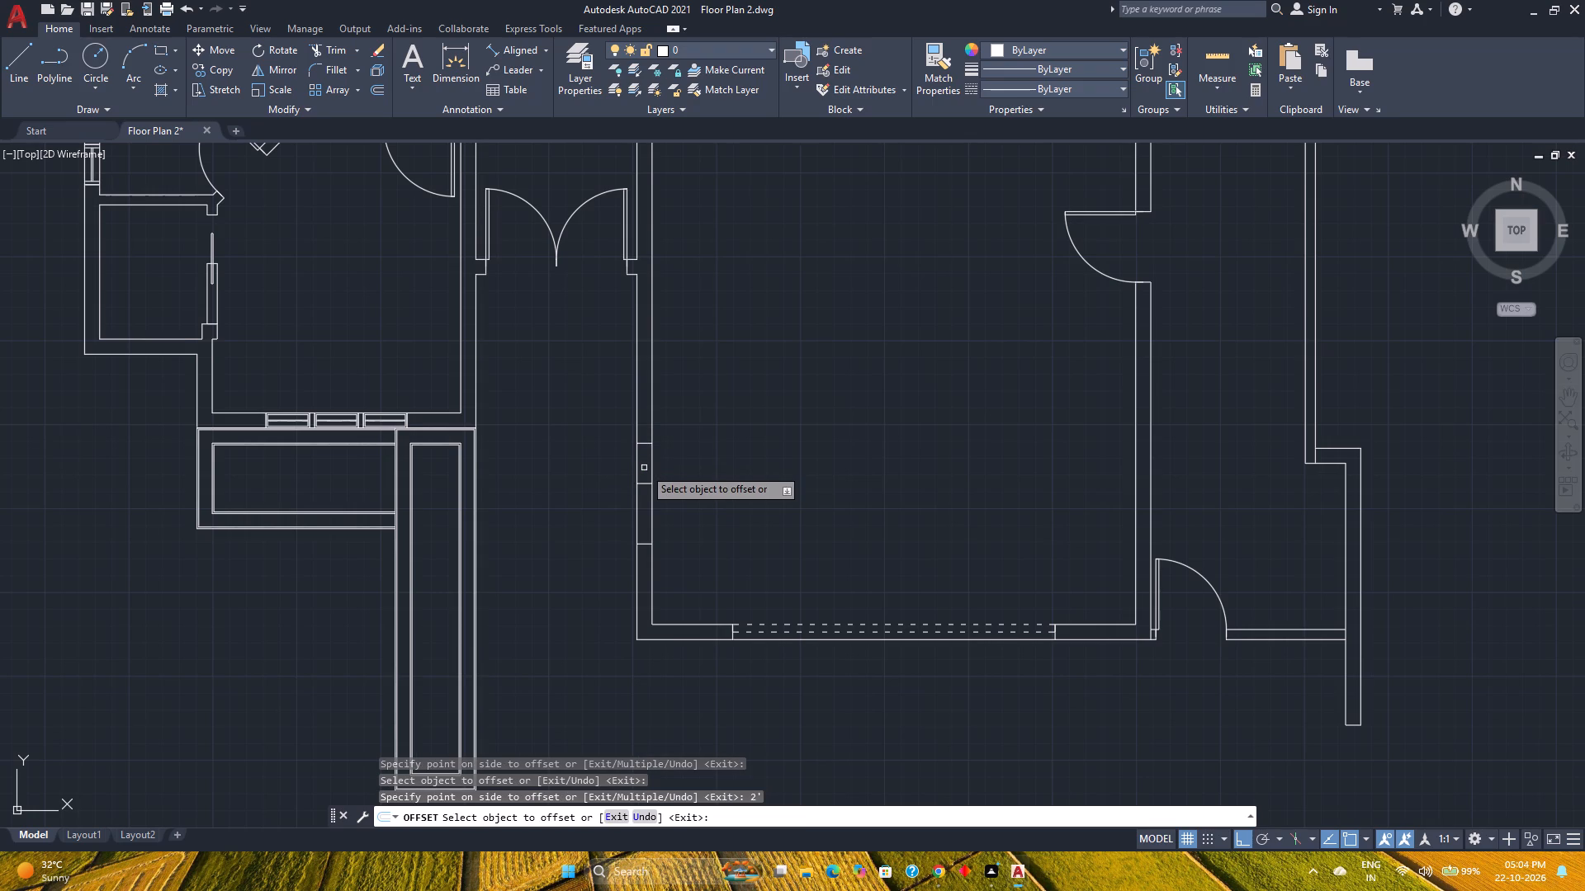
Offset the topmost short line 3' further up the left wall to mark the second opening.
{"action": "middle_click_drag", "start_coordinate": [644, 468], "coordinate": [651, 515]}
{"action": "middle_click", "coordinate": [651, 515]}
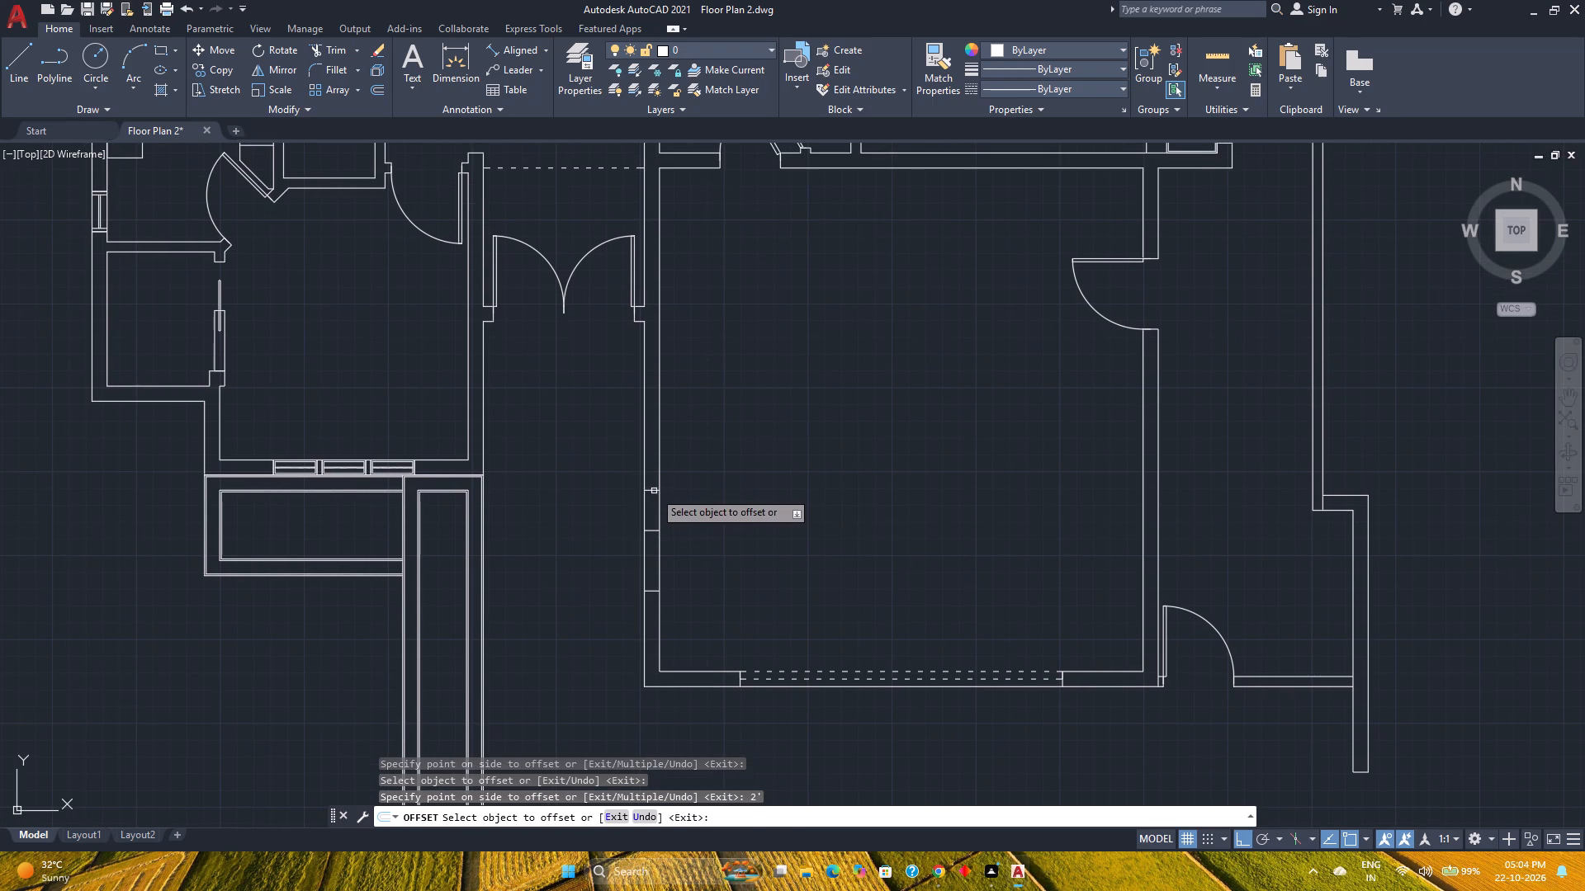
{"action": "left_click", "coordinate": [654, 490]}
{"action": "left_click", "coordinate": [654, 463]}
{"action": "scroll", "coordinate": [573, 616], "scroll_direction": "down", "scroll_amount": 1}
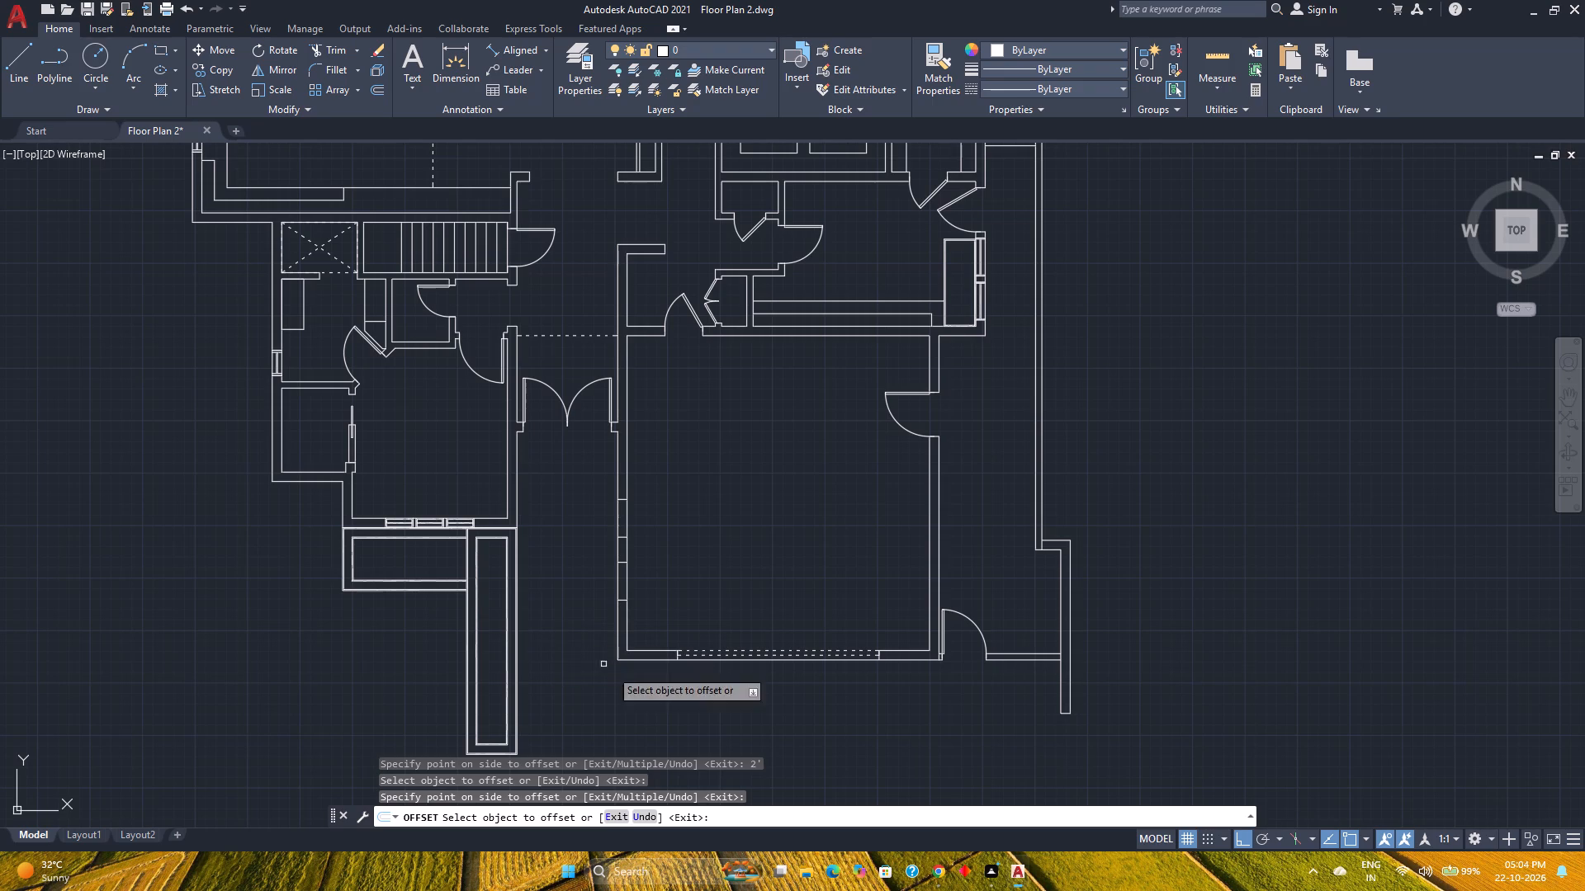
{"action": "scroll", "coordinate": [777, 706], "scroll_direction": "down", "scroll_amount": 1}
{"action": "middle_click_drag", "start_coordinate": [777, 706], "coordinate": [766, 648]}
{"action": "middle_click_drag", "start_coordinate": [805, 625], "coordinate": [823, 621]}
{"action": "middle_click", "coordinate": [823, 621]}
{"action": "middle_click", "coordinate": [827, 621]}
{"action": "middle_click", "coordinate": [880, 634]}
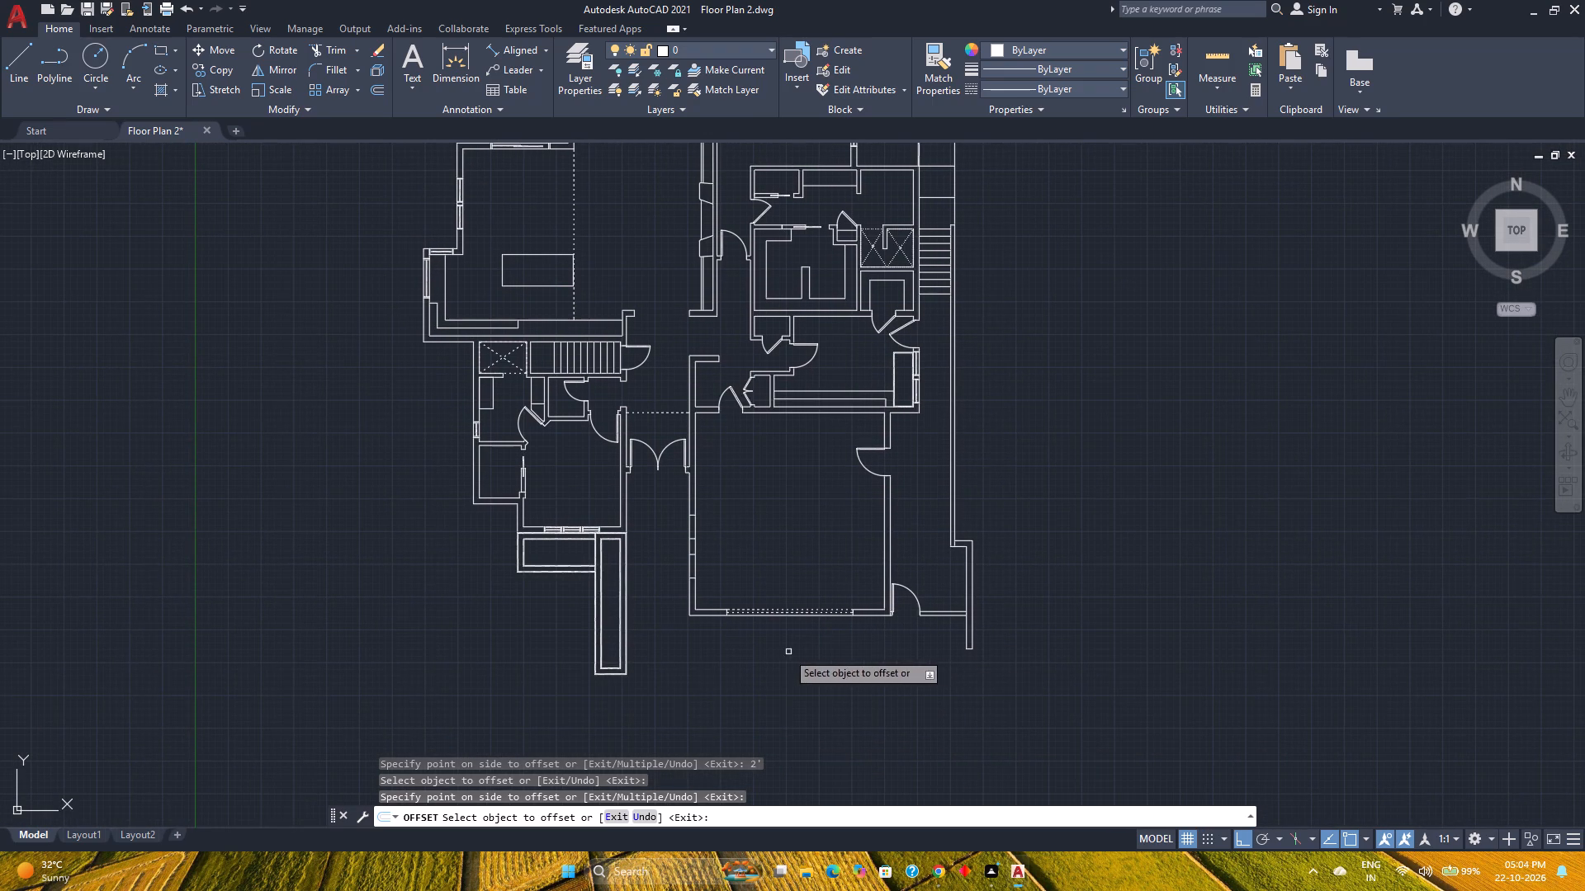
{"action": "key", "text": "Escape"}
Trim both wall lines between the paired short lines to open two 3' gaps in the large room's left wall.
{"action": "scroll", "coordinate": [720, 556], "scroll_direction": "up", "scroll_amount": 2}
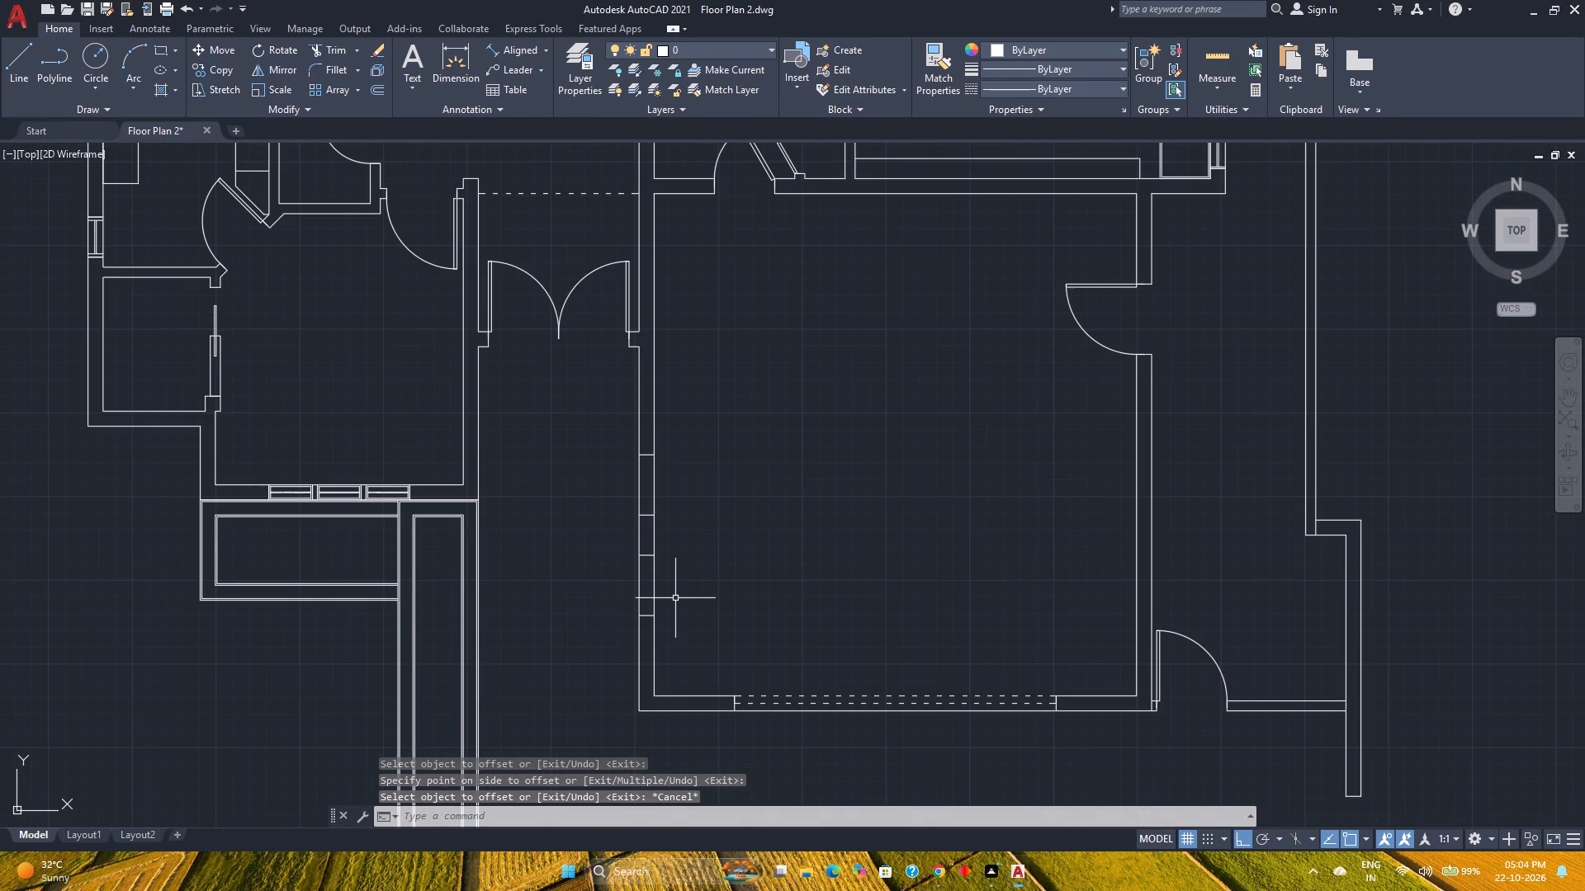
{"action": "type", "text": "tr"}
{"action": "key", "text": "Return"}
{"action": "left_click", "coordinate": [681, 589]}
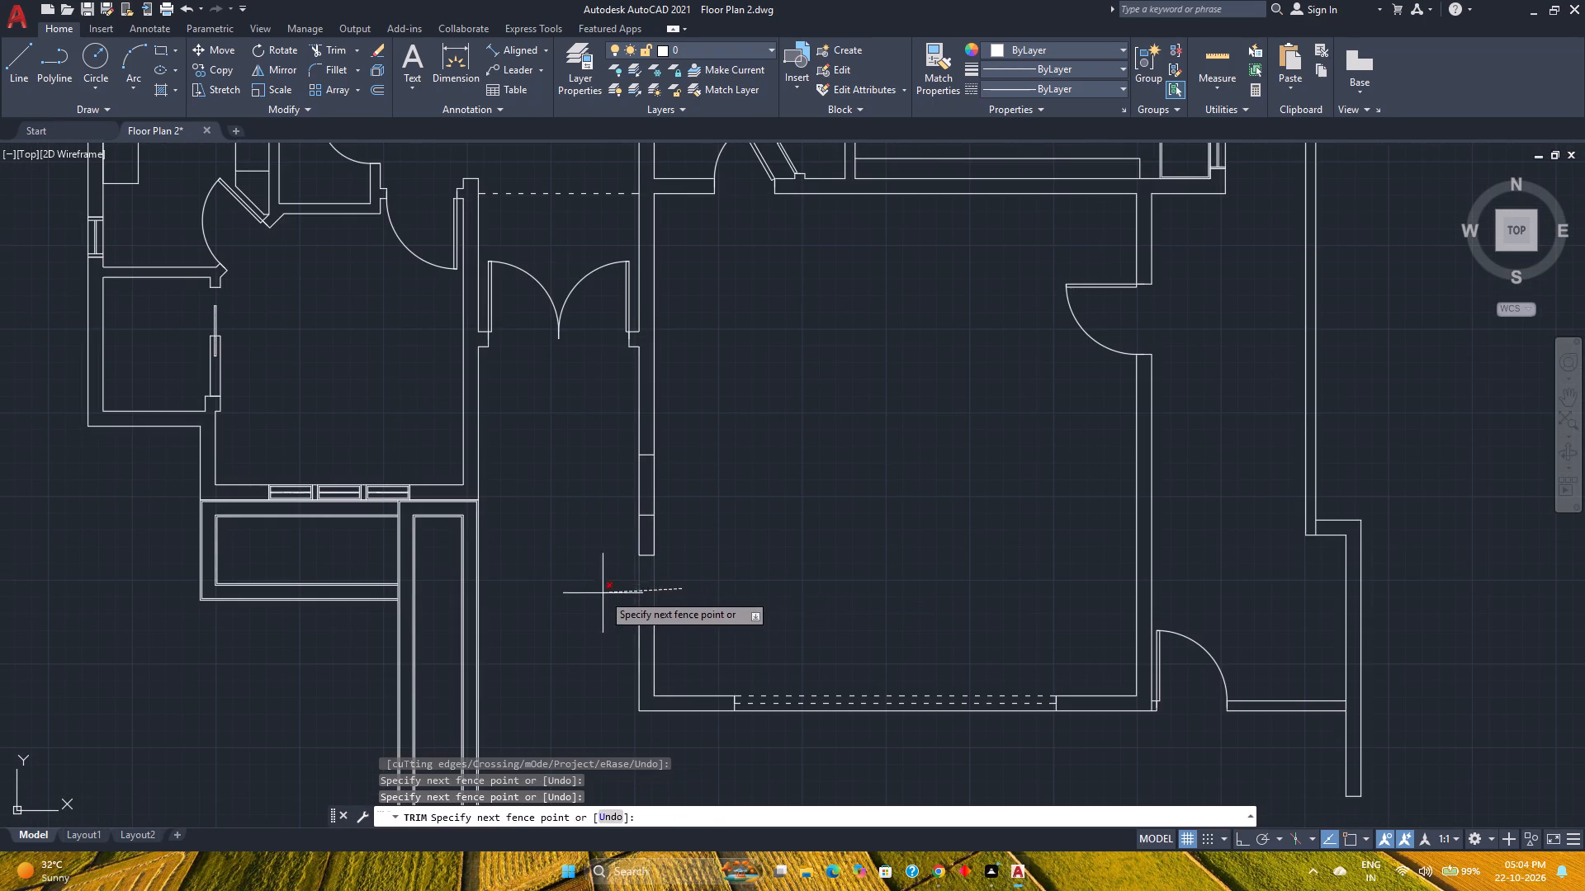
{"action": "left_click", "coordinate": [600, 593]}
{"action": "left_click", "coordinate": [619, 491]}
{"action": "left_click", "coordinate": [671, 484]}
{"action": "key", "text": "Escape"}
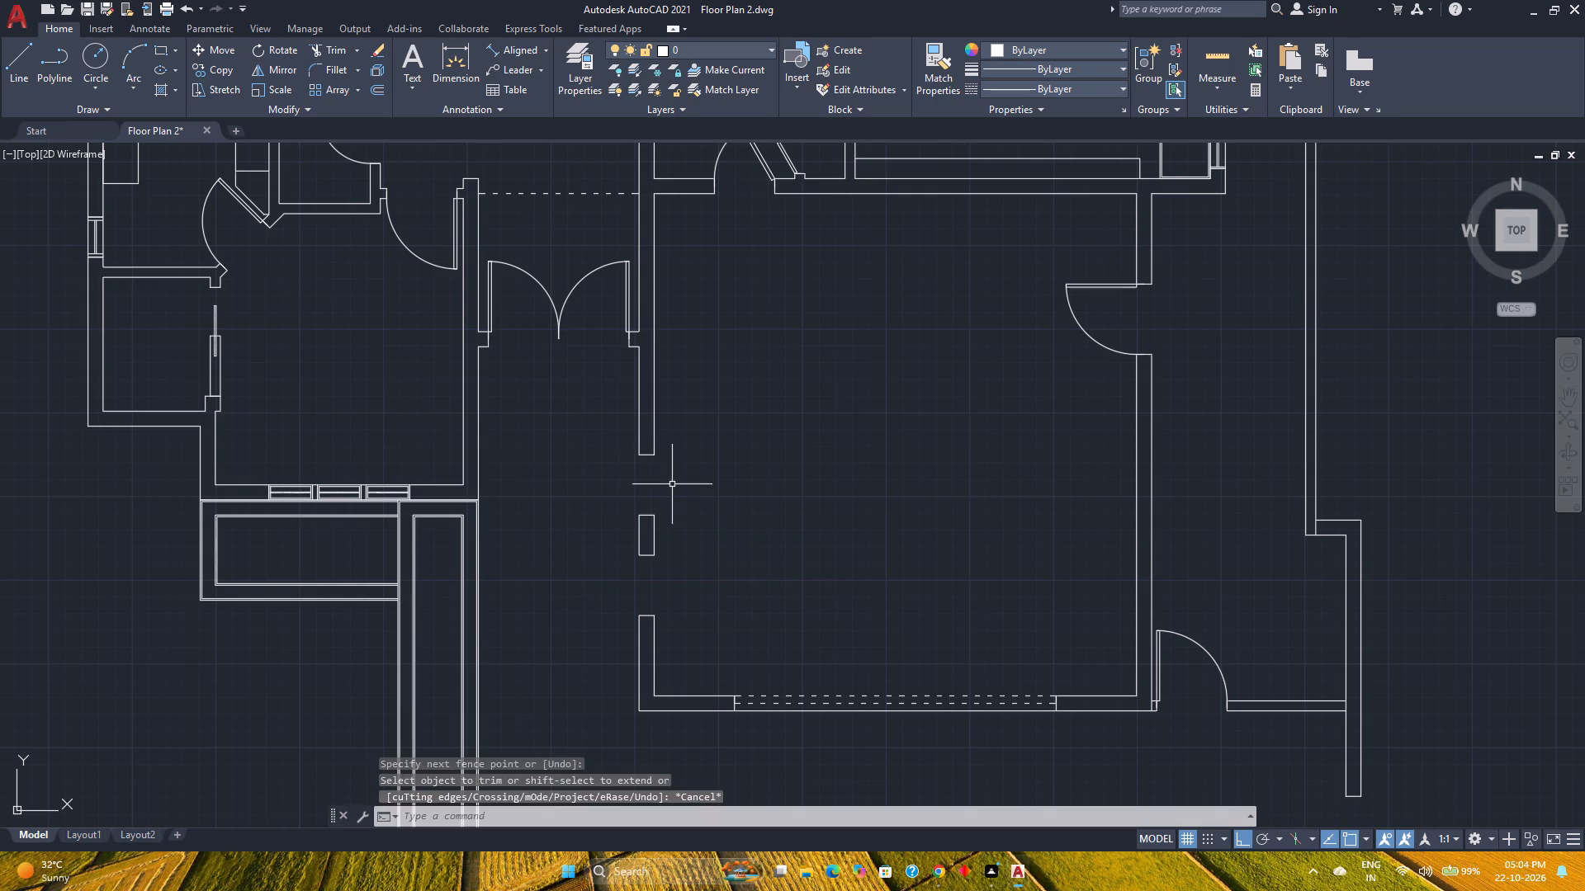
Copy the lower window of the upper-left room's left wall into the lower gap, using its bottom-right corner as base point.
{"action": "scroll", "coordinate": [690, 502], "scroll_direction": "down", "scroll_amount": 1}
{"action": "middle_click_drag", "start_coordinate": [690, 502], "coordinate": [754, 659]}
{"action": "middle_click", "coordinate": [754, 659]}
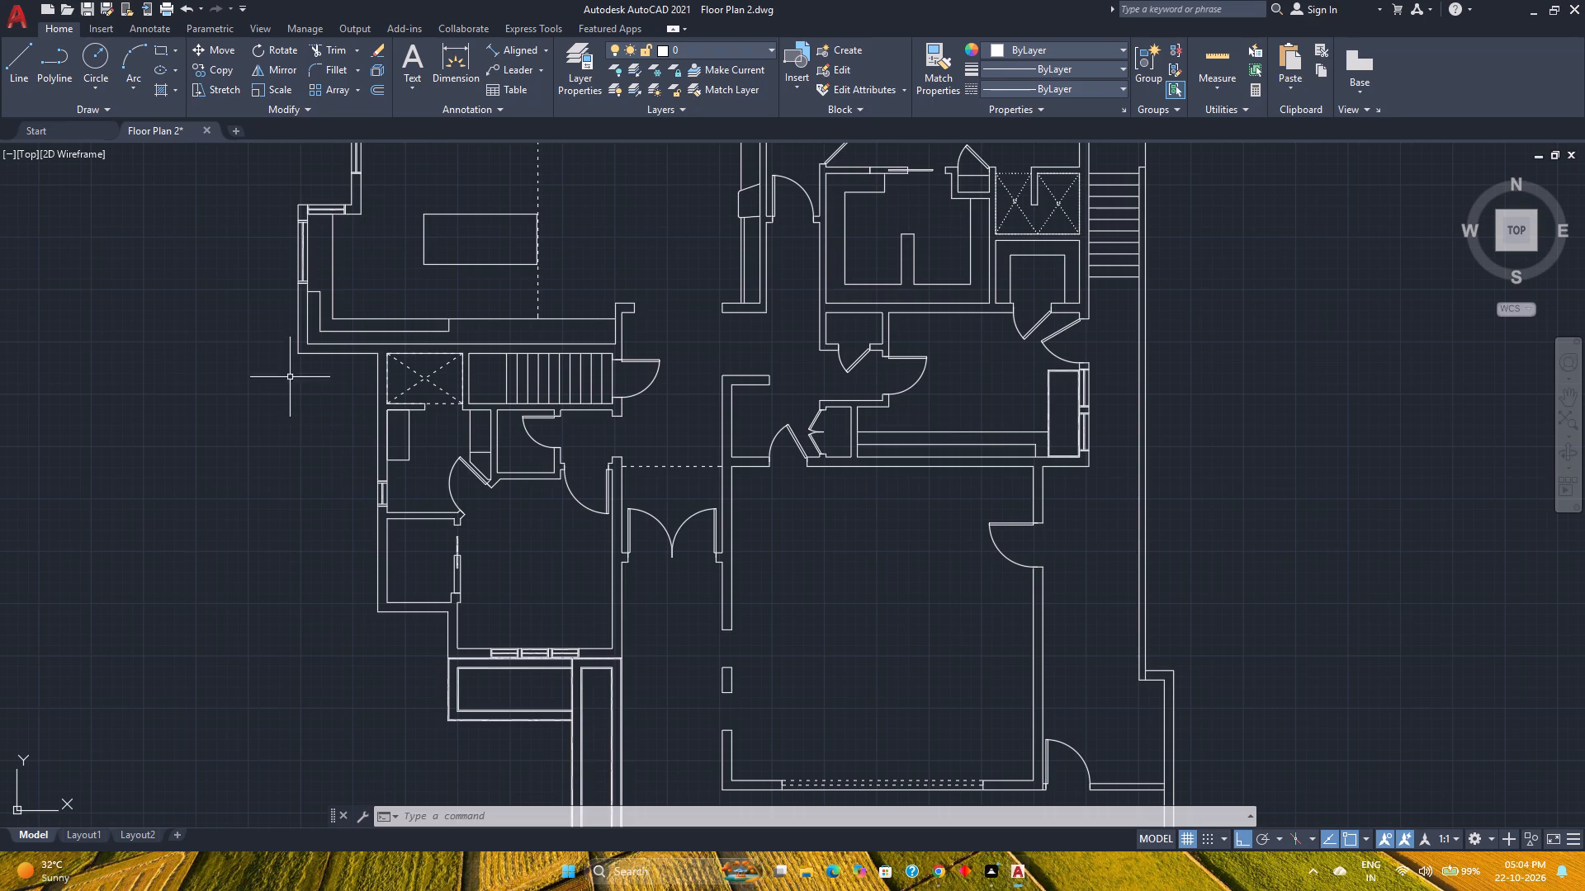
{"action": "middle_click_drag", "start_coordinate": [389, 206], "coordinate": [414, 331]}
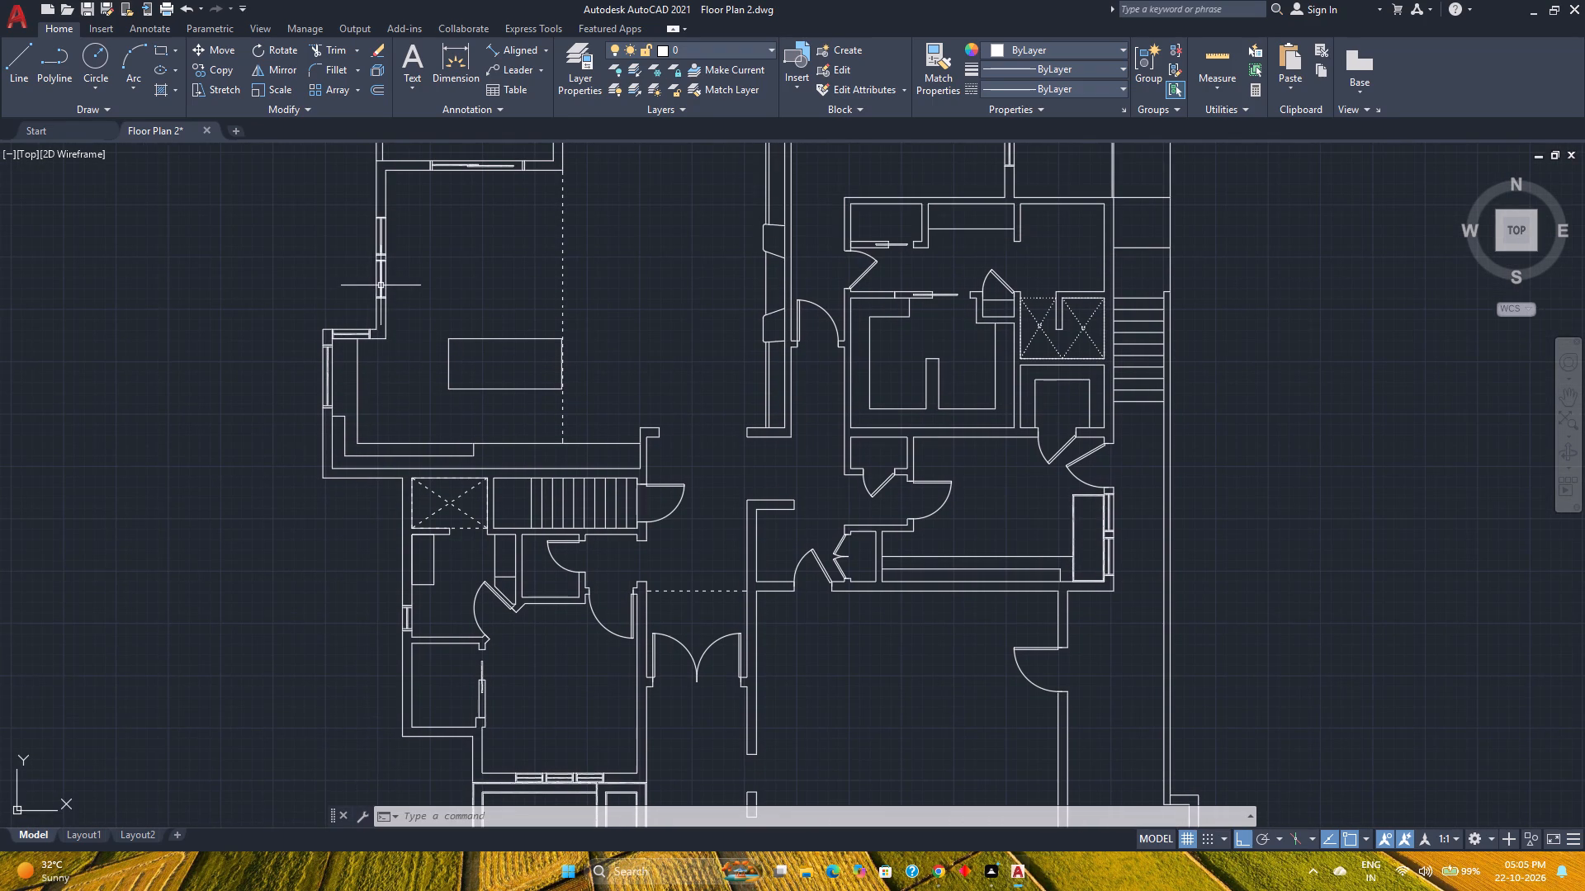
{"action": "left_click", "coordinate": [381, 285]}
{"action": "left_click", "coordinate": [220, 68]}
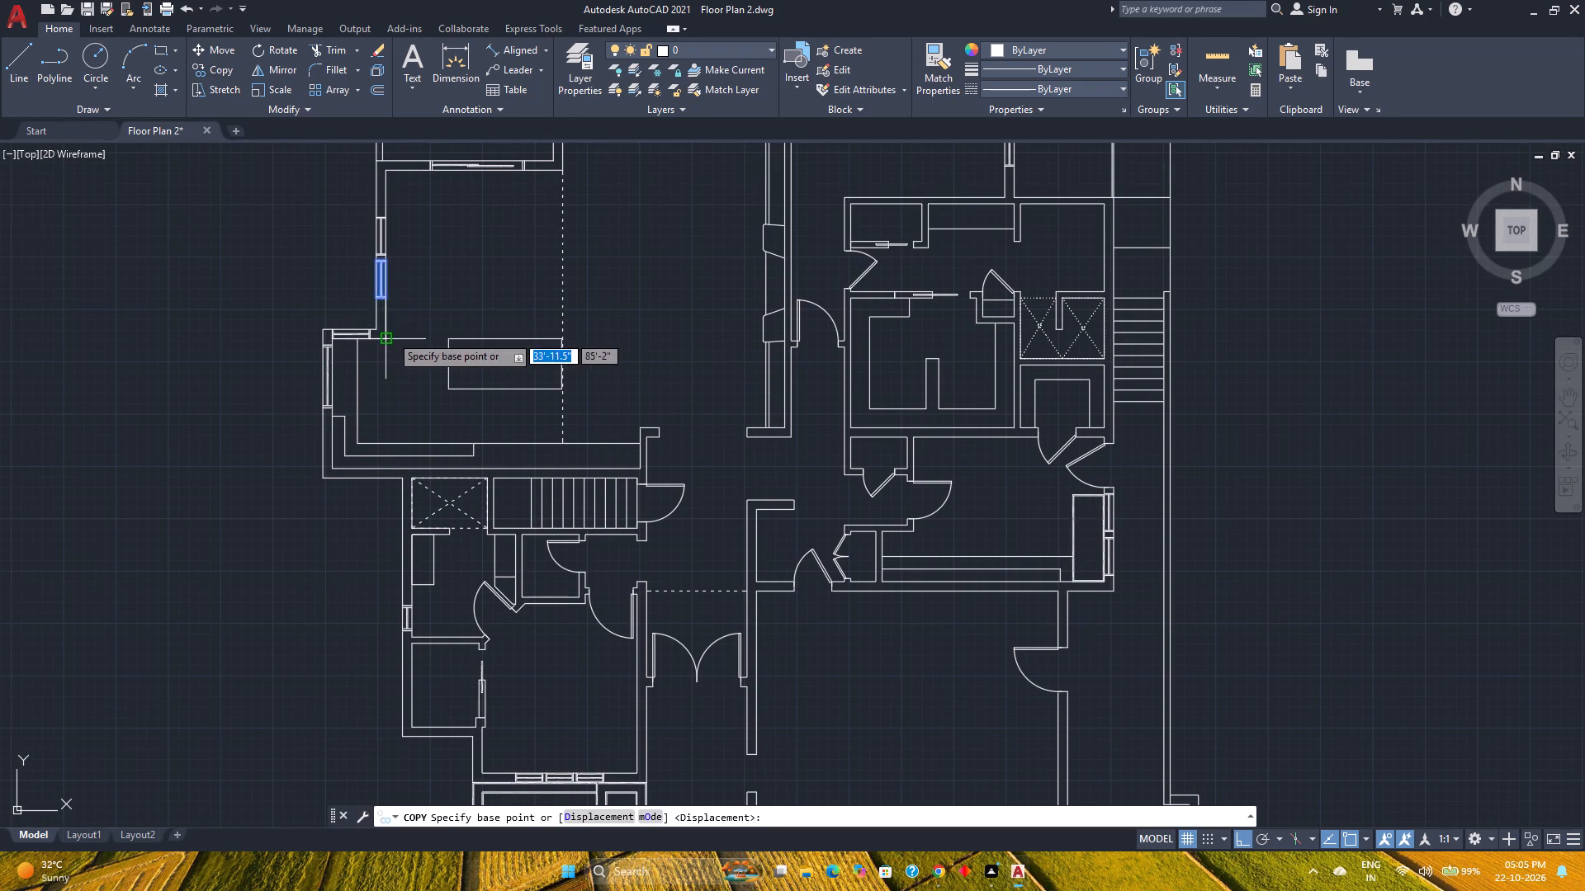
{"action": "scroll", "coordinate": [390, 335], "scroll_direction": "up", "scroll_amount": 3}
{"action": "middle_click_drag", "start_coordinate": [376, 299], "coordinate": [403, 504]}
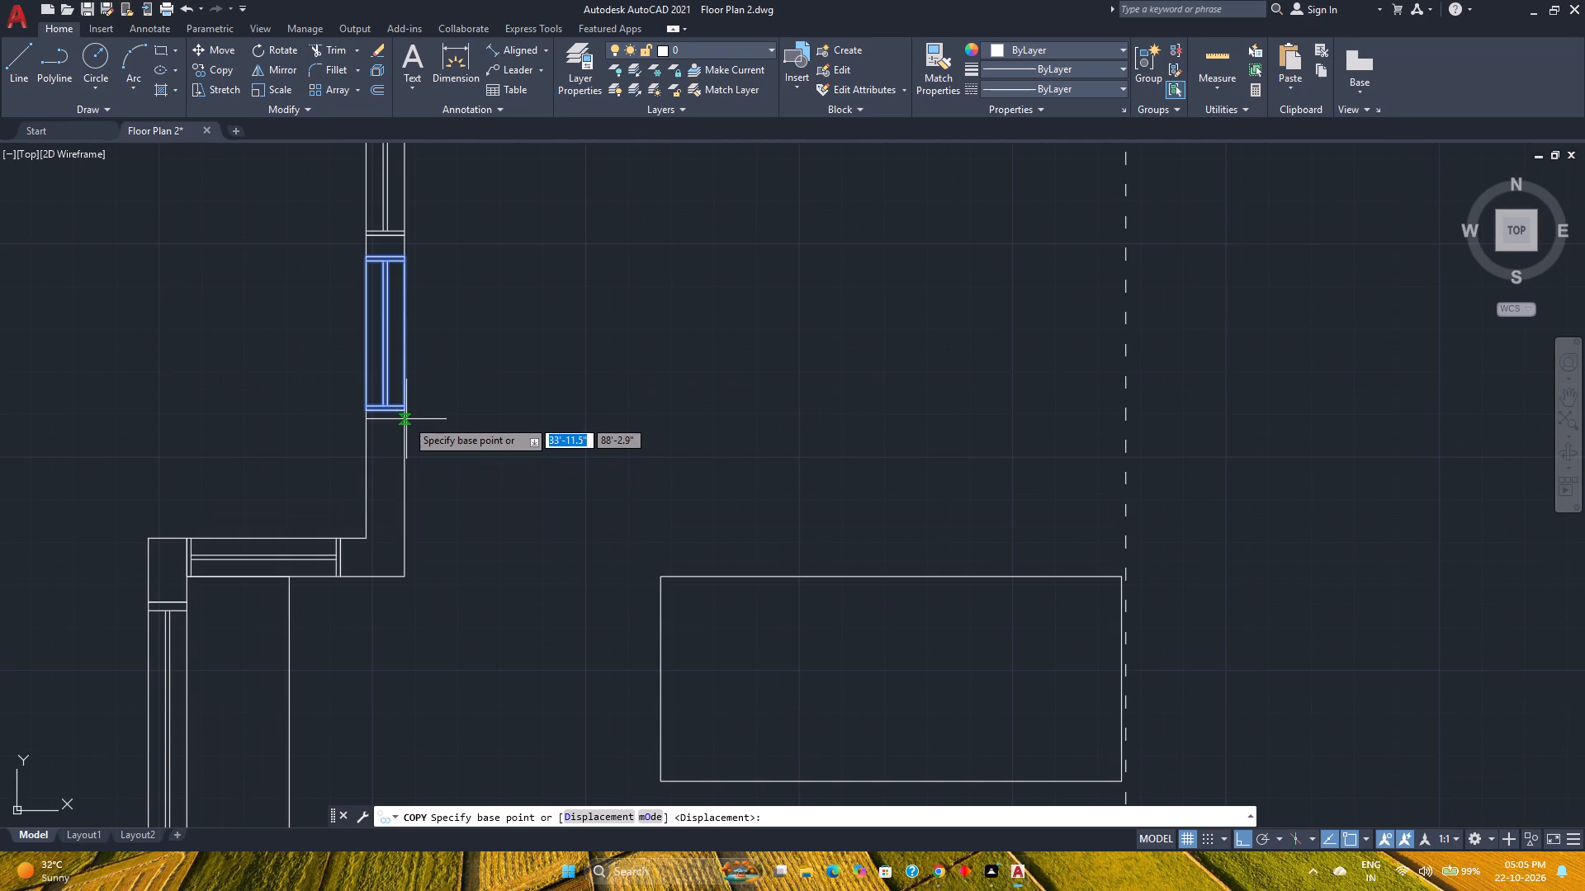
{"action": "scroll", "coordinate": [406, 419], "scroll_direction": "up", "scroll_amount": 2}
{"action": "left_click", "coordinate": [402, 396]}
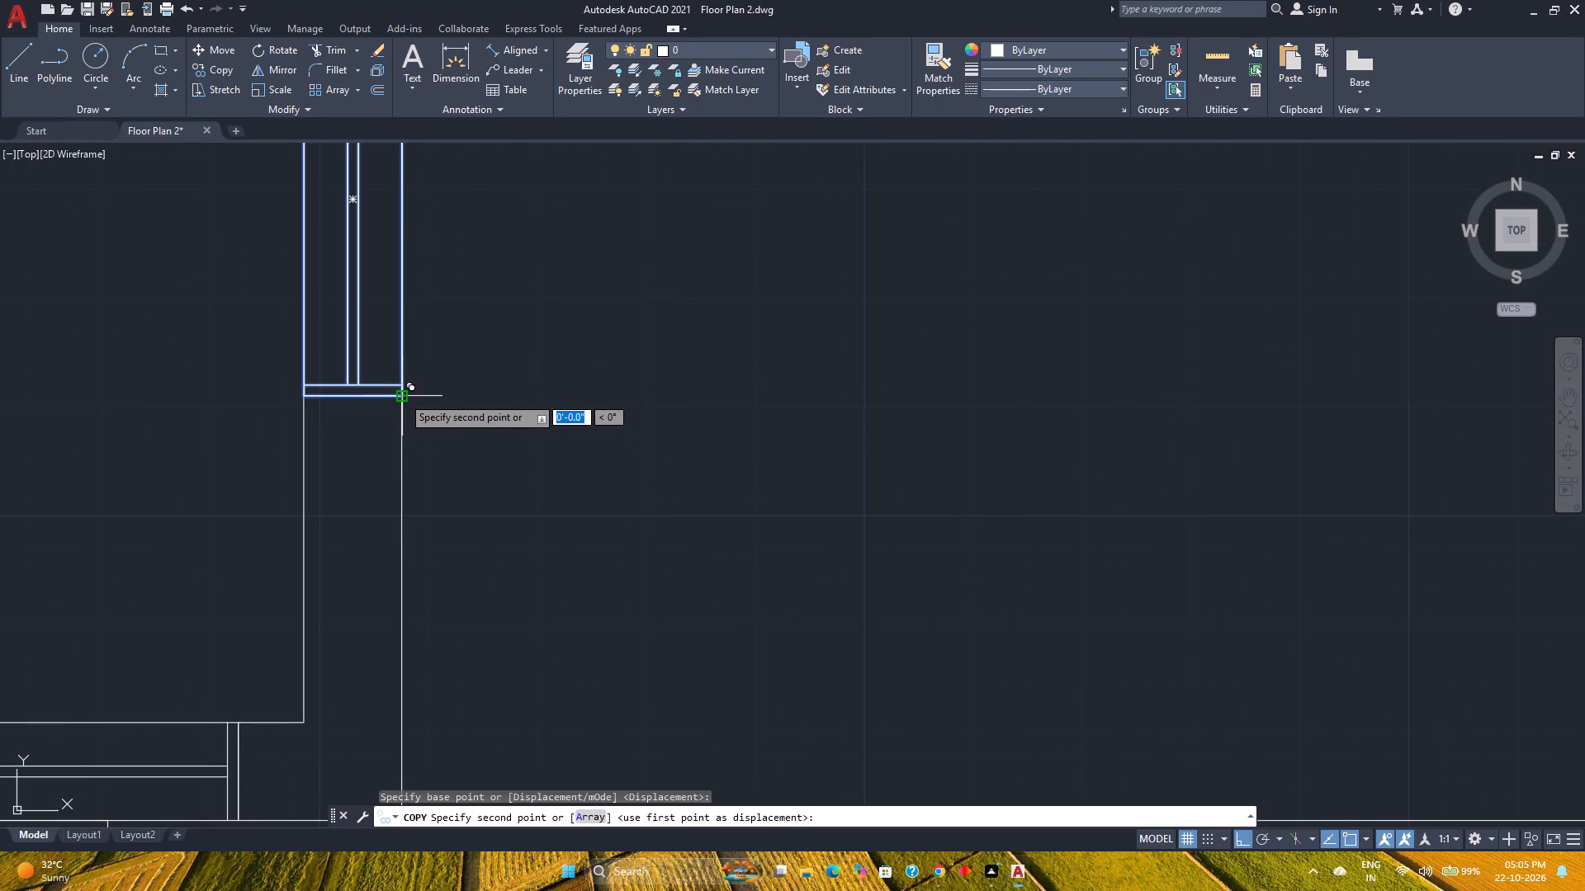
{"action": "scroll", "coordinate": [402, 396], "scroll_direction": "down", "scroll_amount": 8}
{"action": "scroll", "coordinate": [497, 531], "scroll_direction": "up", "scroll_amount": 3}
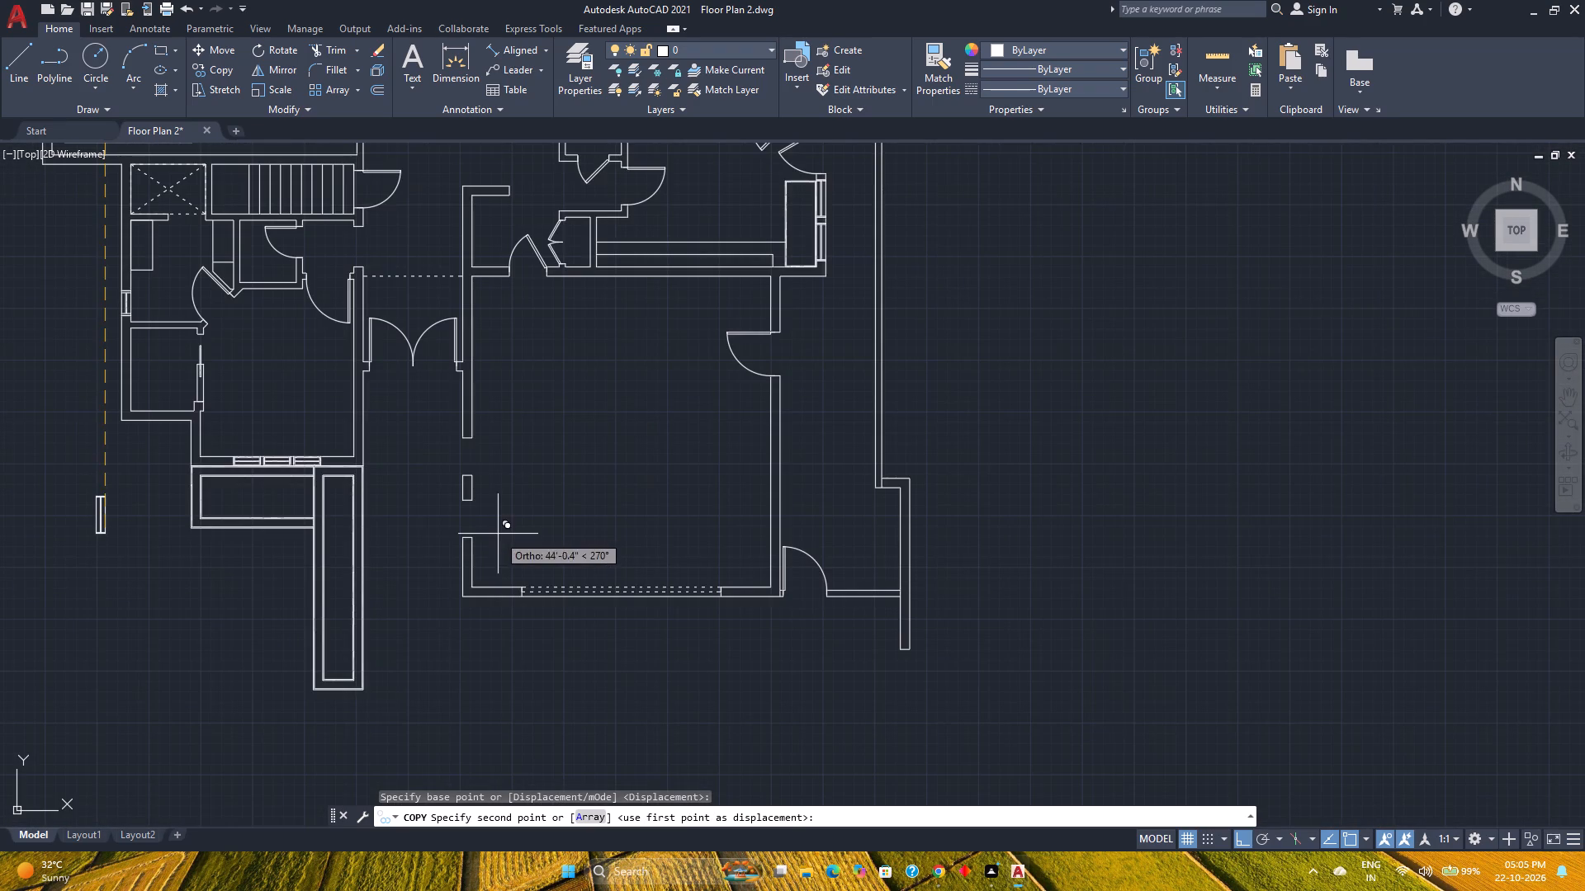
{"action": "left_click", "coordinate": [474, 538]}
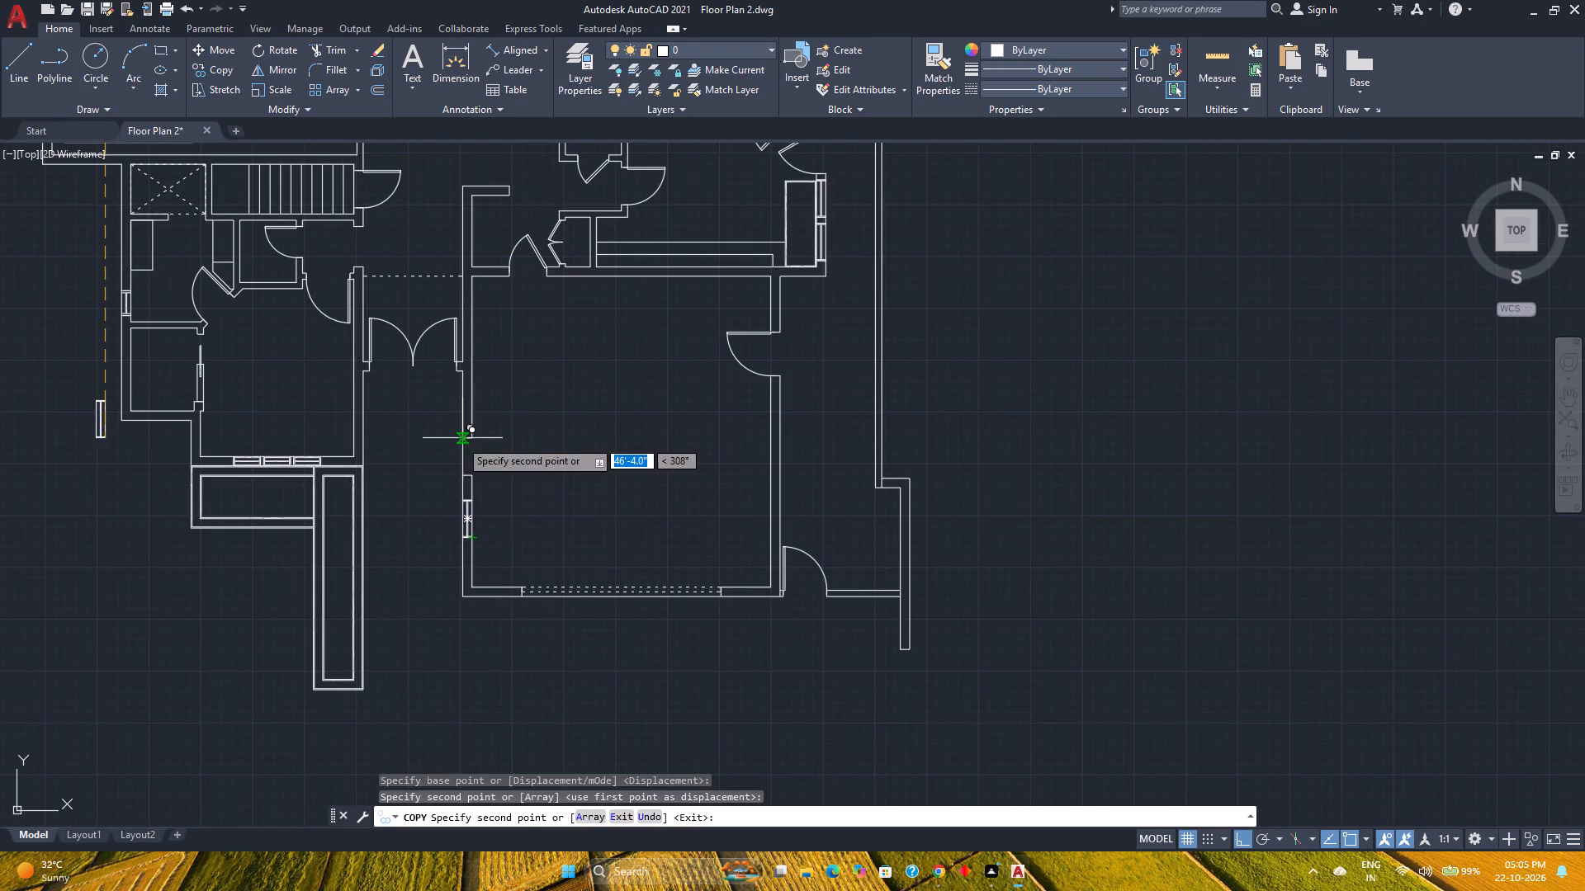
Place a second copy of the window in the upper gap of the large room's left wall.
{"action": "scroll", "coordinate": [468, 469], "scroll_direction": "up", "scroll_amount": 2}
{"action": "left_click", "coordinate": [473, 481]}
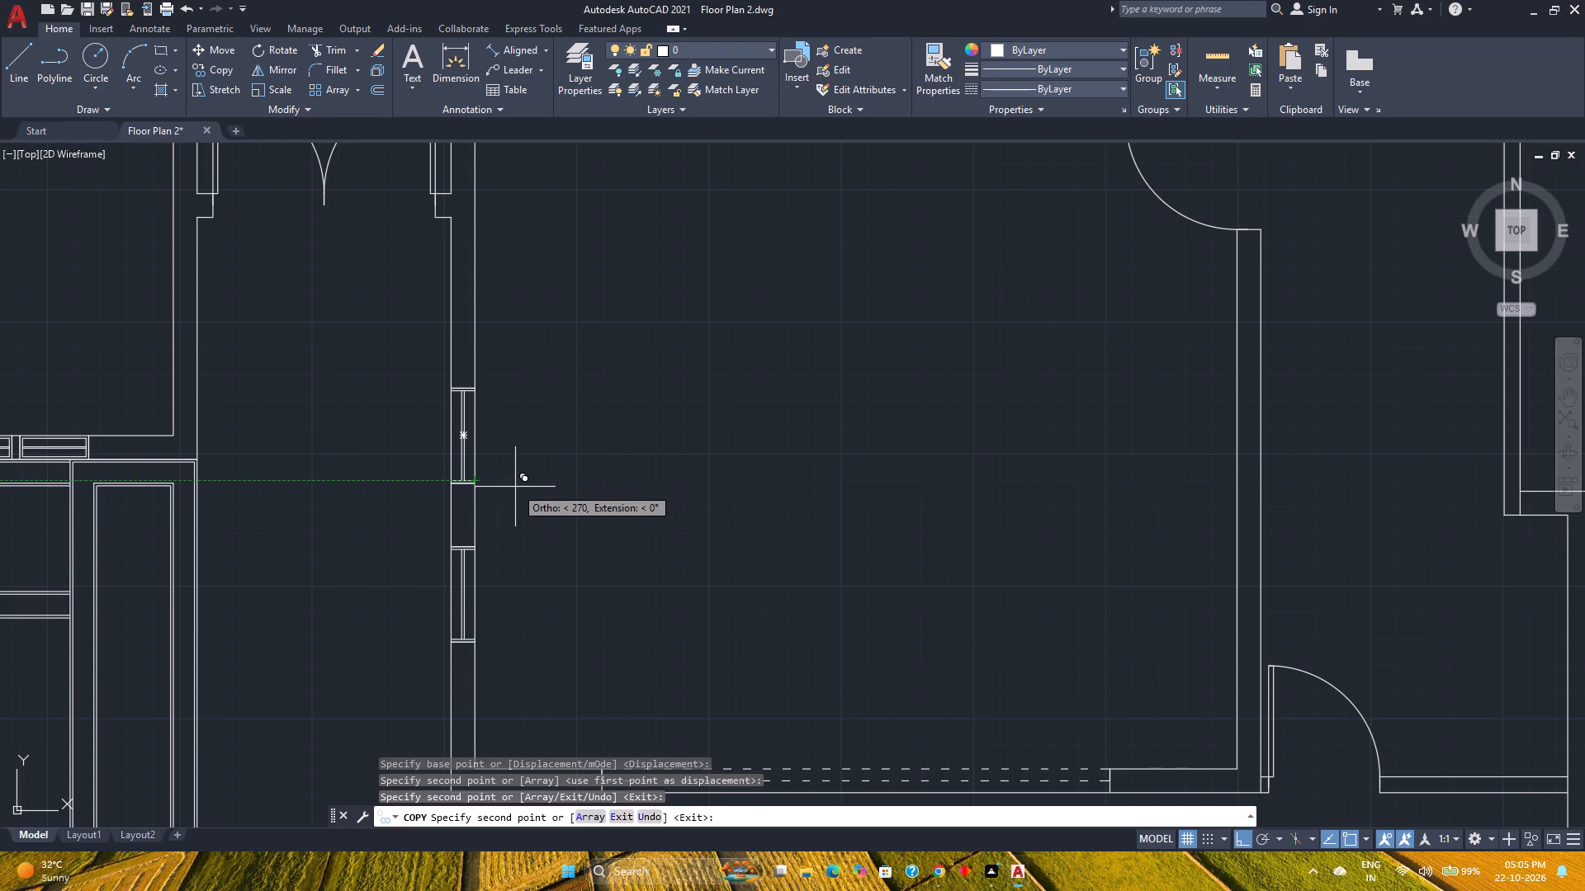
{"action": "key", "text": "Escape"}
Save the floor plan drawing.
{"action": "scroll", "coordinate": [520, 492], "scroll_direction": "down", "scroll_amount": 2}
{"action": "middle_click_drag", "start_coordinate": [569, 530], "coordinate": [561, 554]}
{"action": "middle_click", "coordinate": [561, 554]}
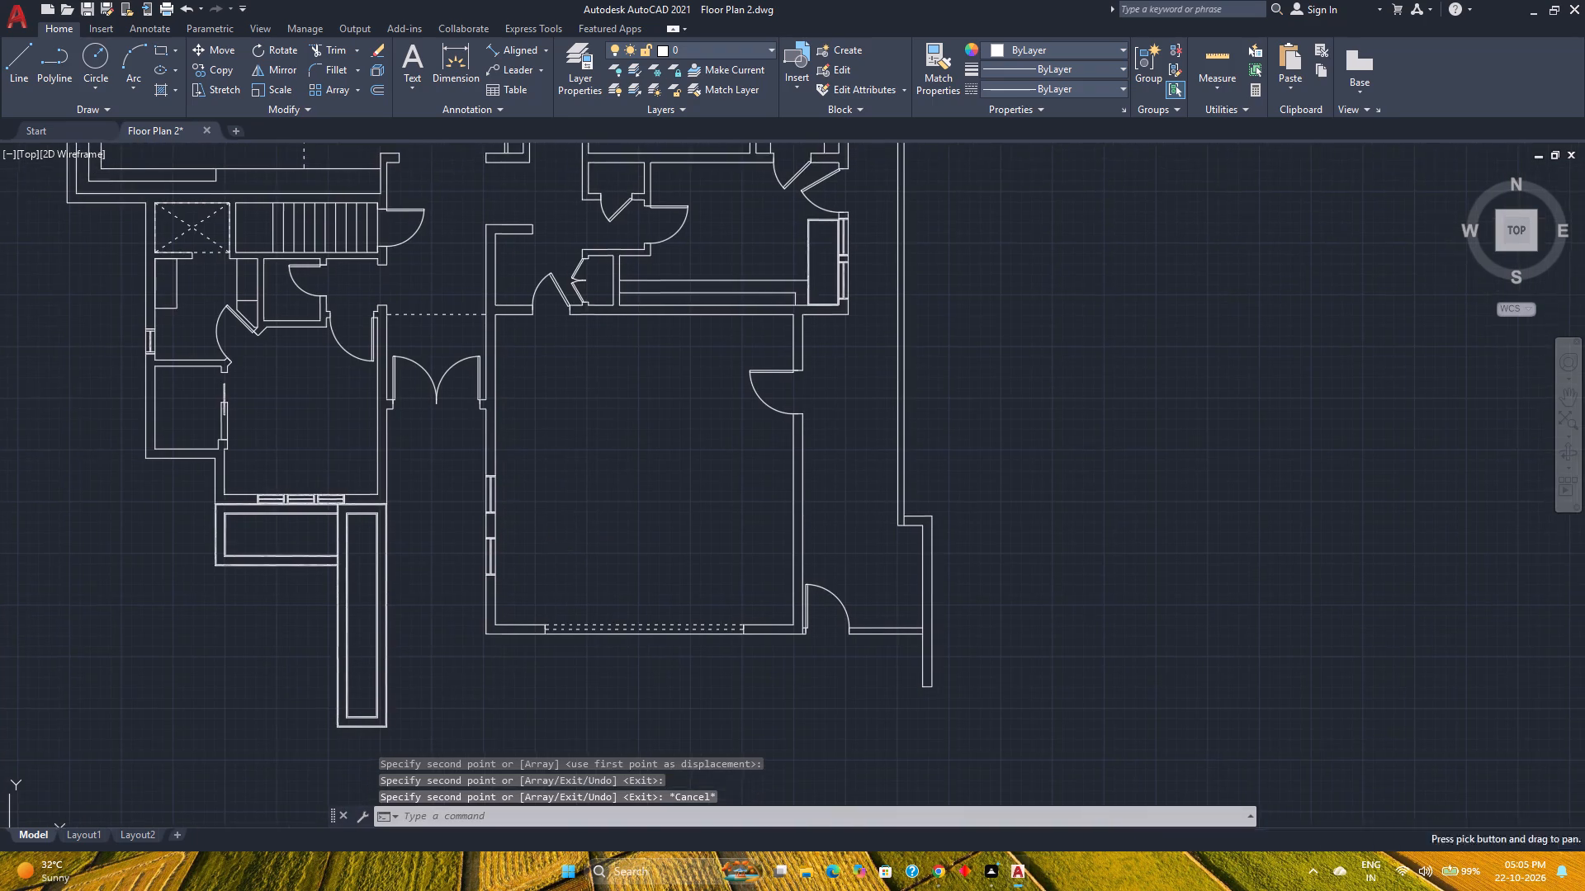
{"action": "middle_click", "coordinate": [561, 554]}
{"action": "key", "text": "ctrl+s"}
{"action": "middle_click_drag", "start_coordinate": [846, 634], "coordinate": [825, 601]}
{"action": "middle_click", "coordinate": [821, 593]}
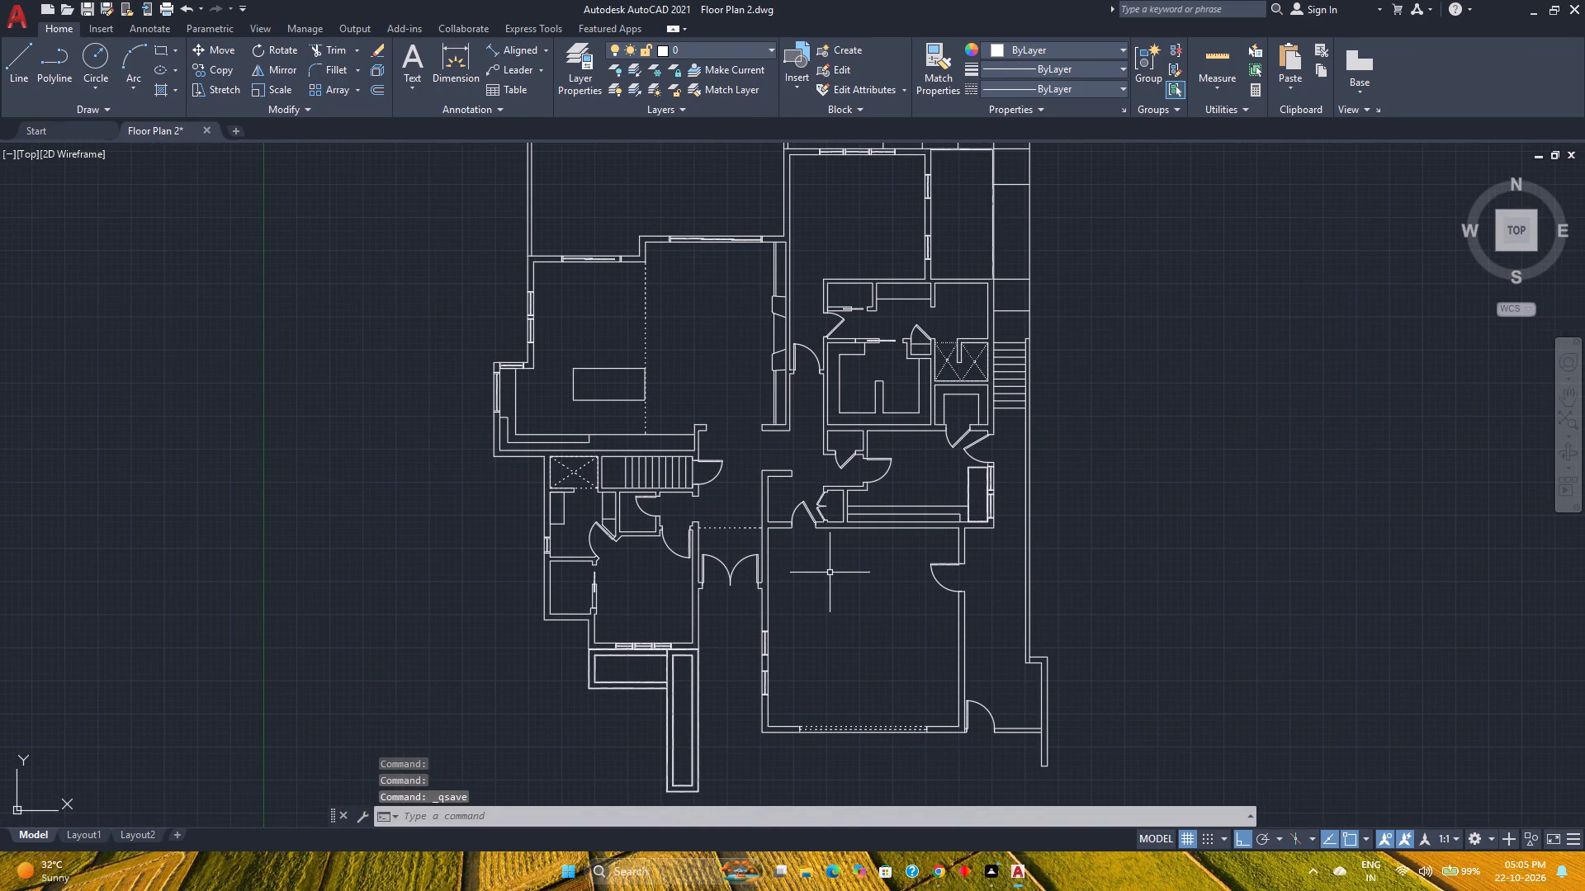
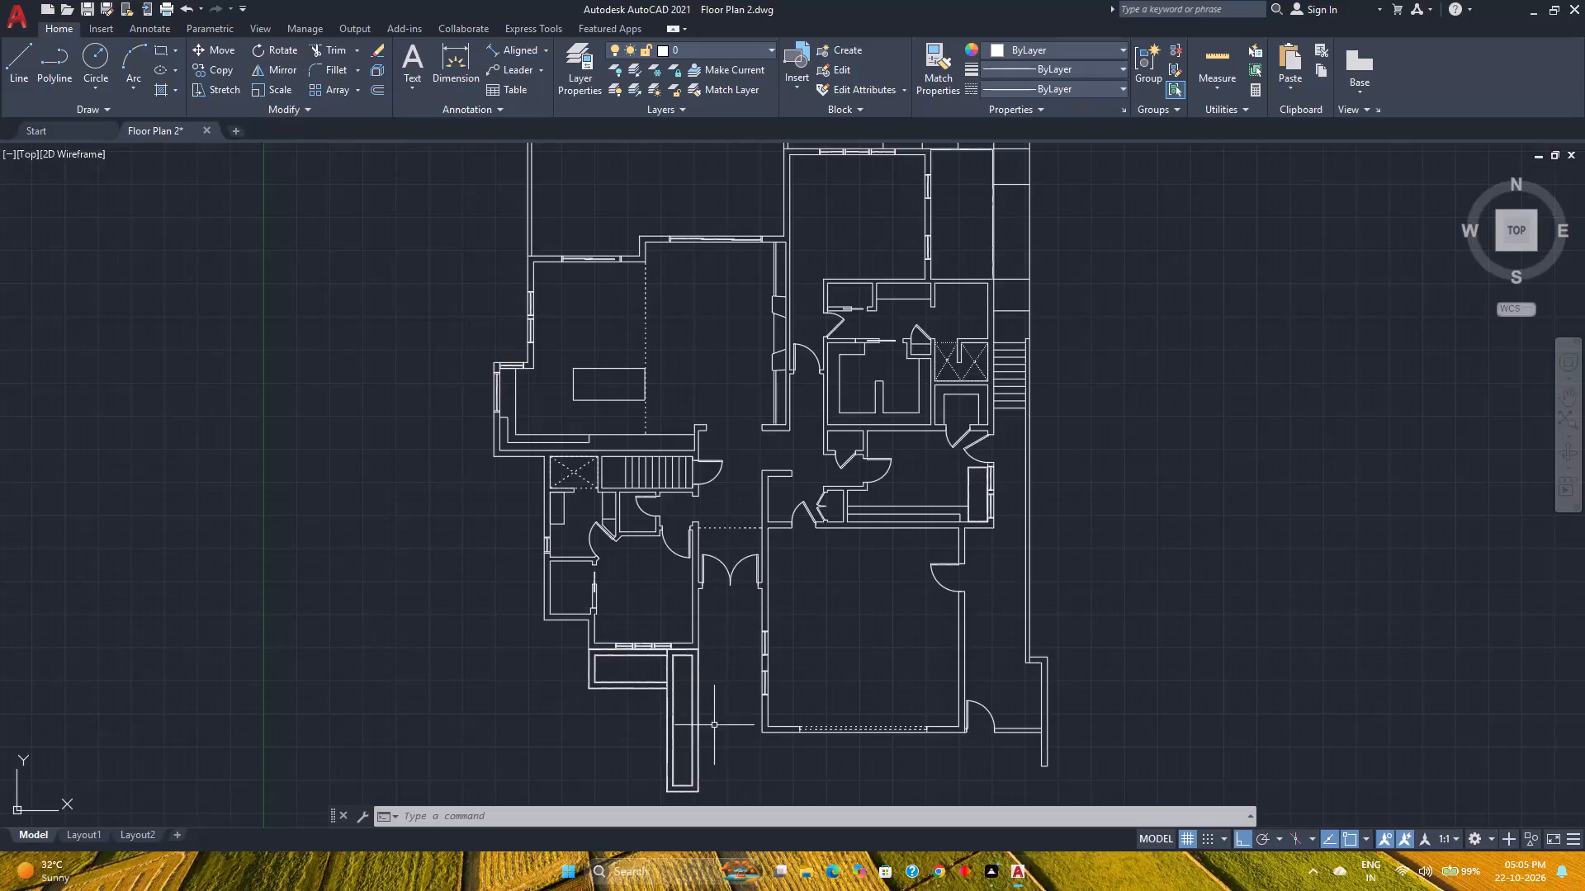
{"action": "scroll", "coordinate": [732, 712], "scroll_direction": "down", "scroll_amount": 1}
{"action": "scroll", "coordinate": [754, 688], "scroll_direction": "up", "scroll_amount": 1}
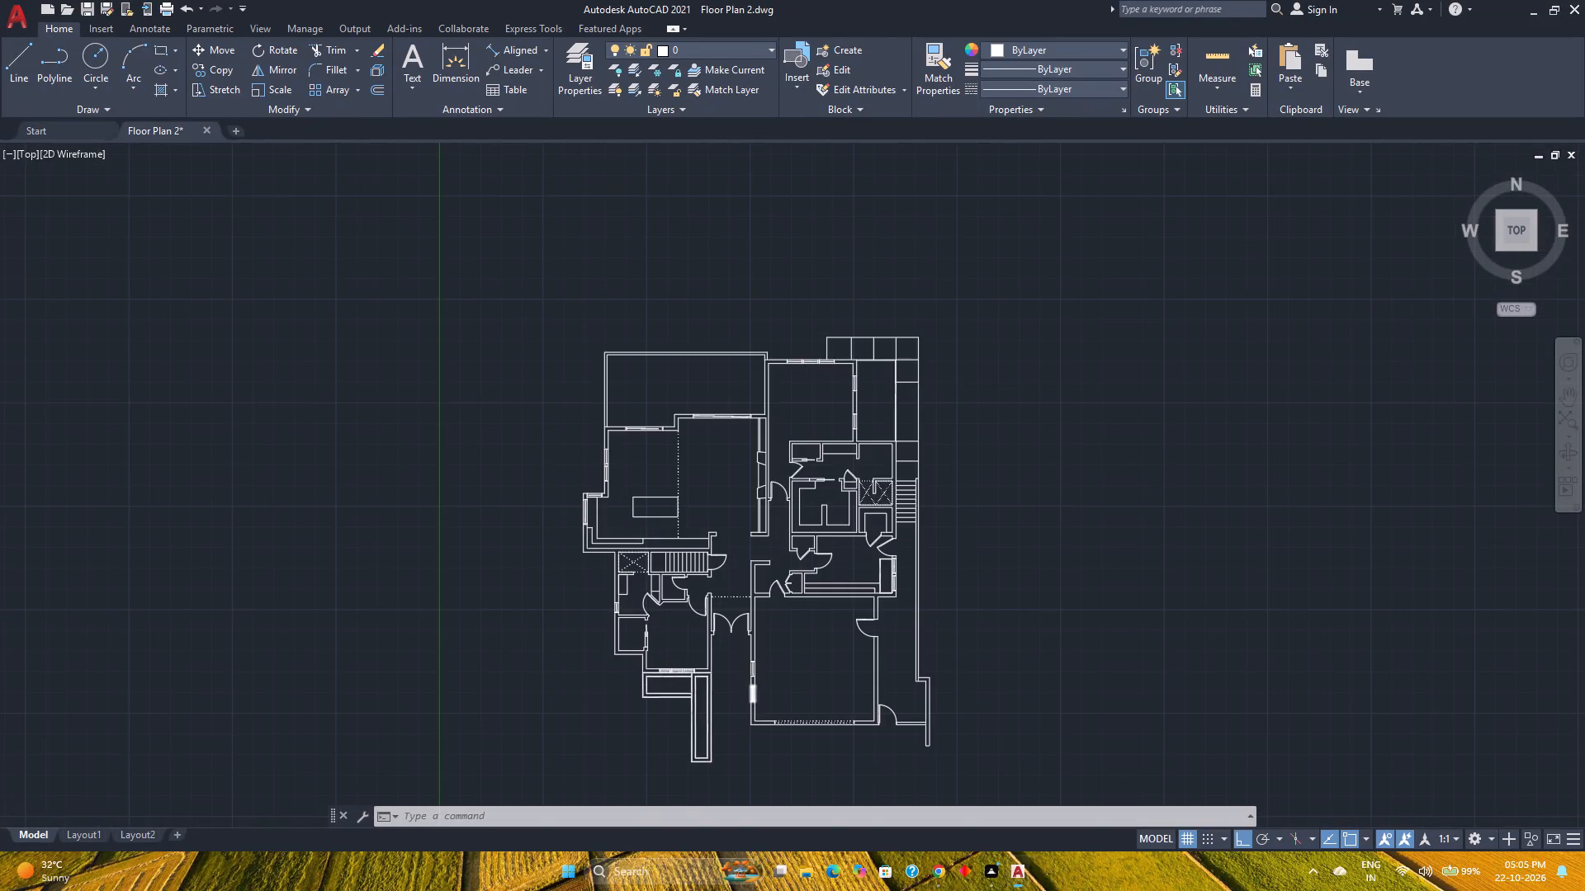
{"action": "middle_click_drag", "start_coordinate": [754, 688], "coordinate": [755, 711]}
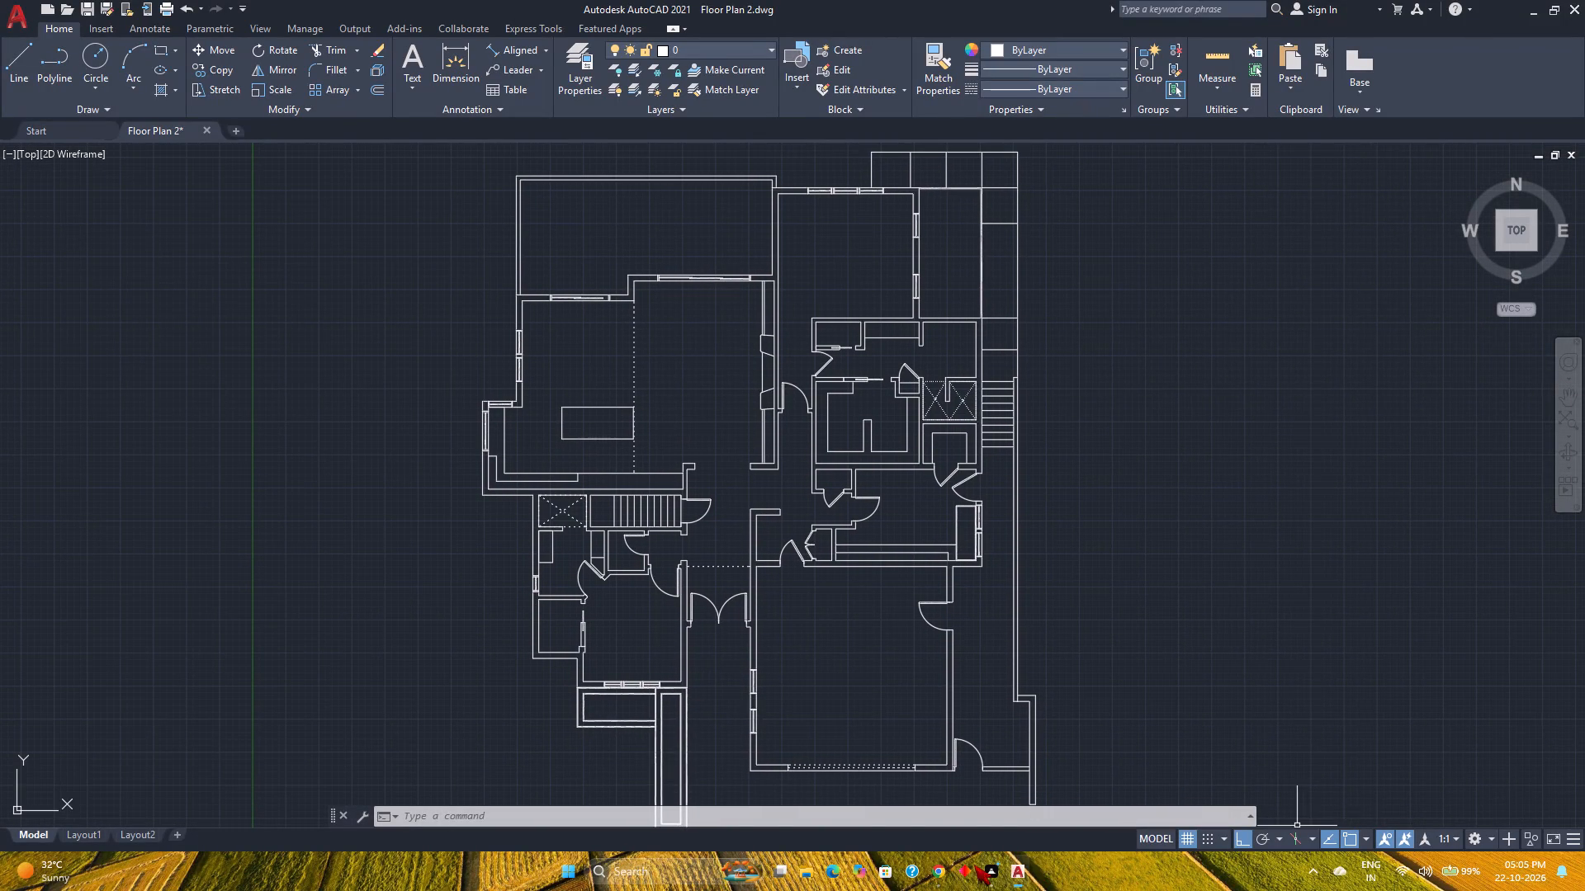
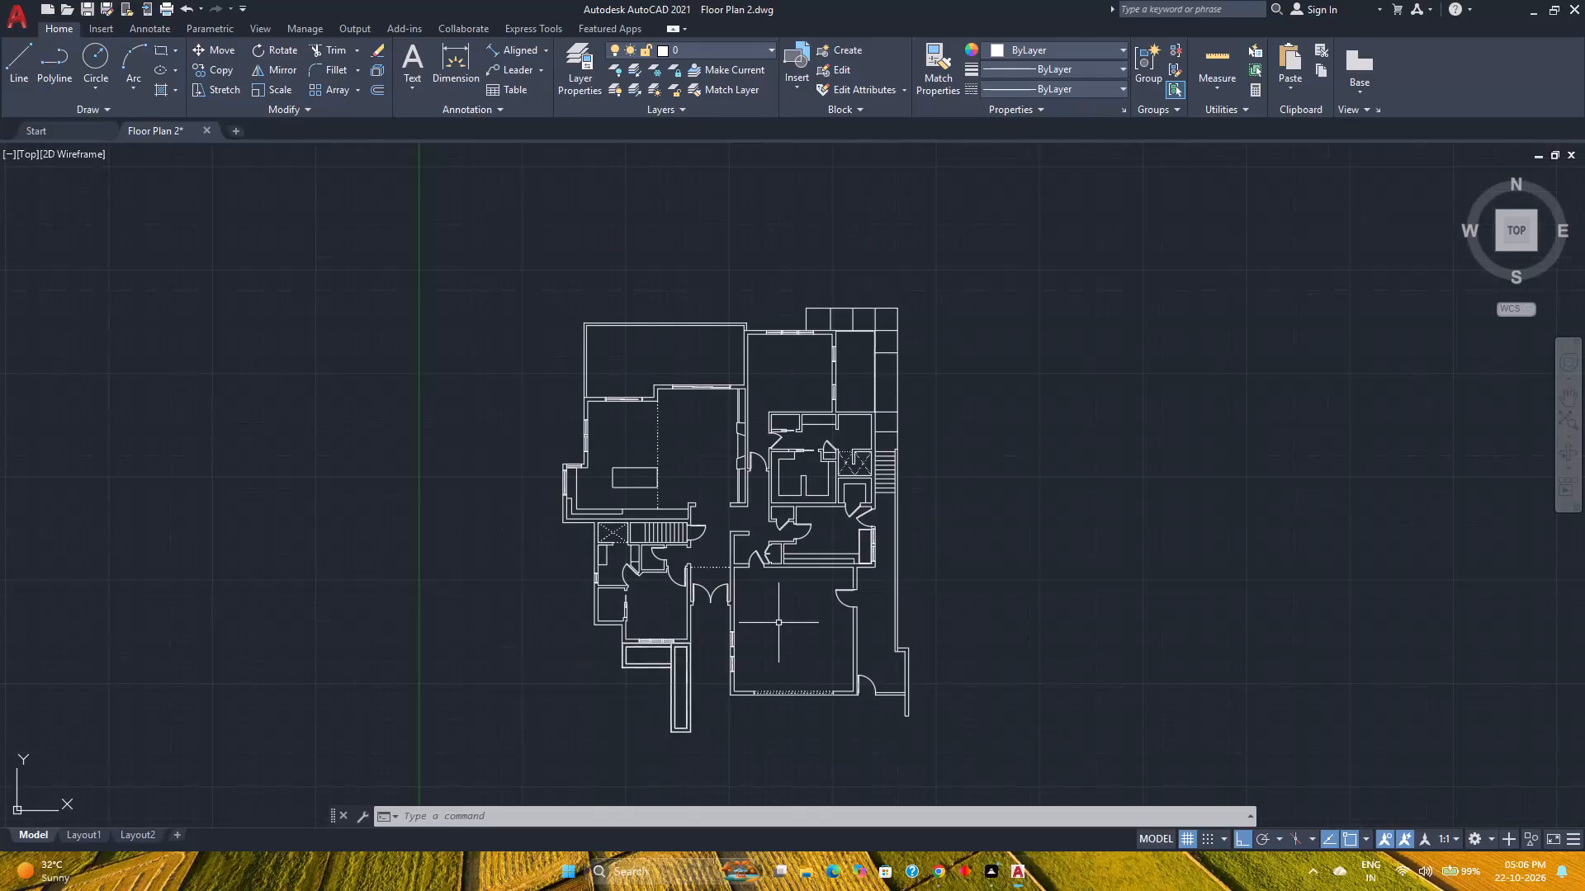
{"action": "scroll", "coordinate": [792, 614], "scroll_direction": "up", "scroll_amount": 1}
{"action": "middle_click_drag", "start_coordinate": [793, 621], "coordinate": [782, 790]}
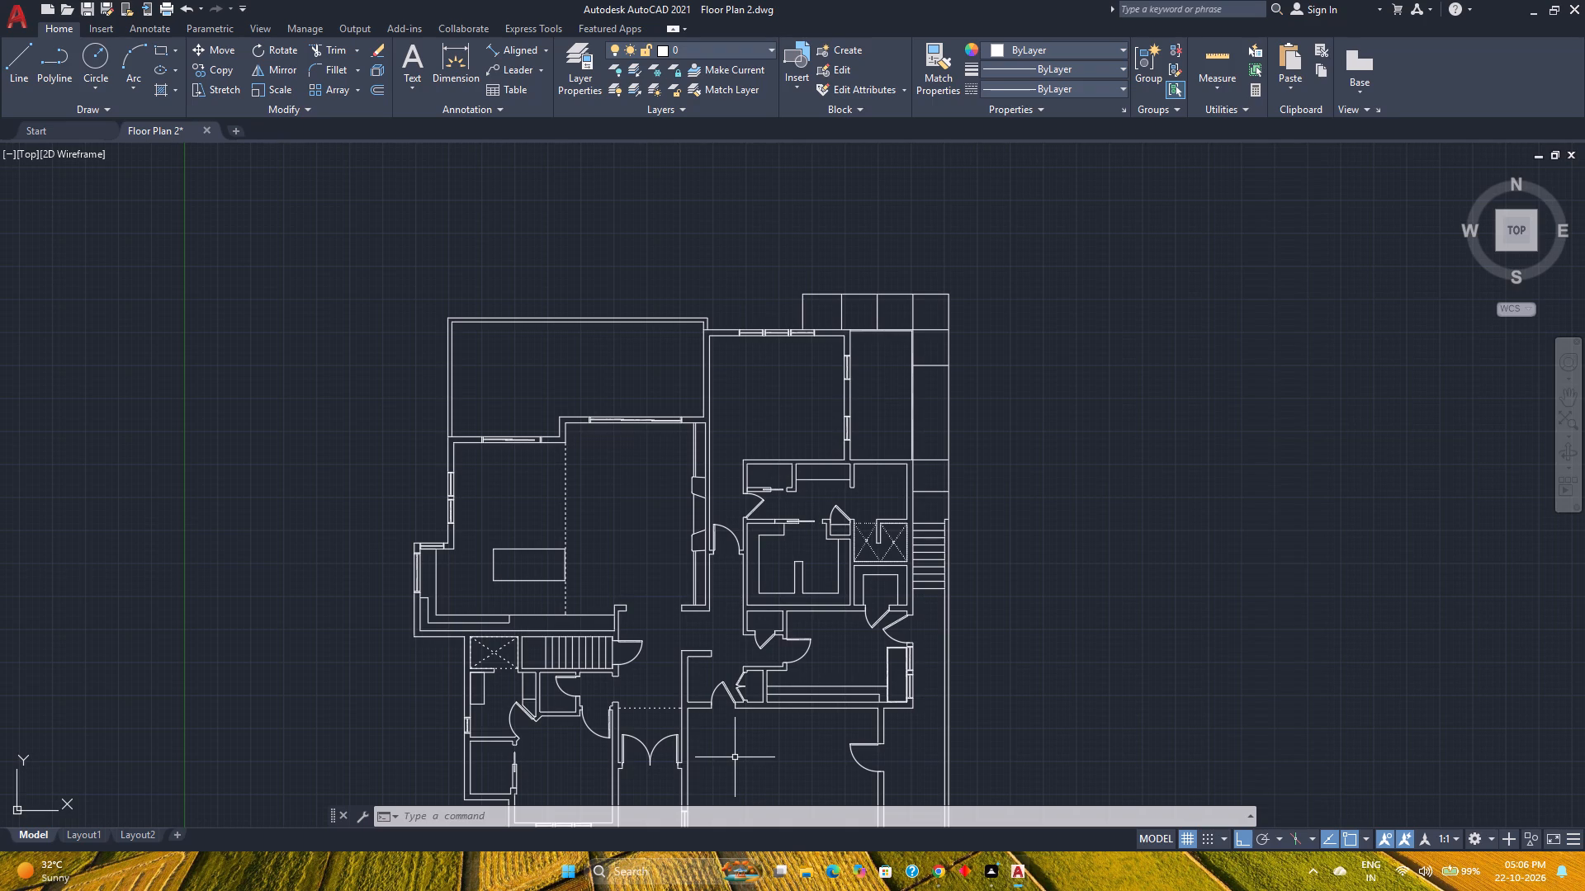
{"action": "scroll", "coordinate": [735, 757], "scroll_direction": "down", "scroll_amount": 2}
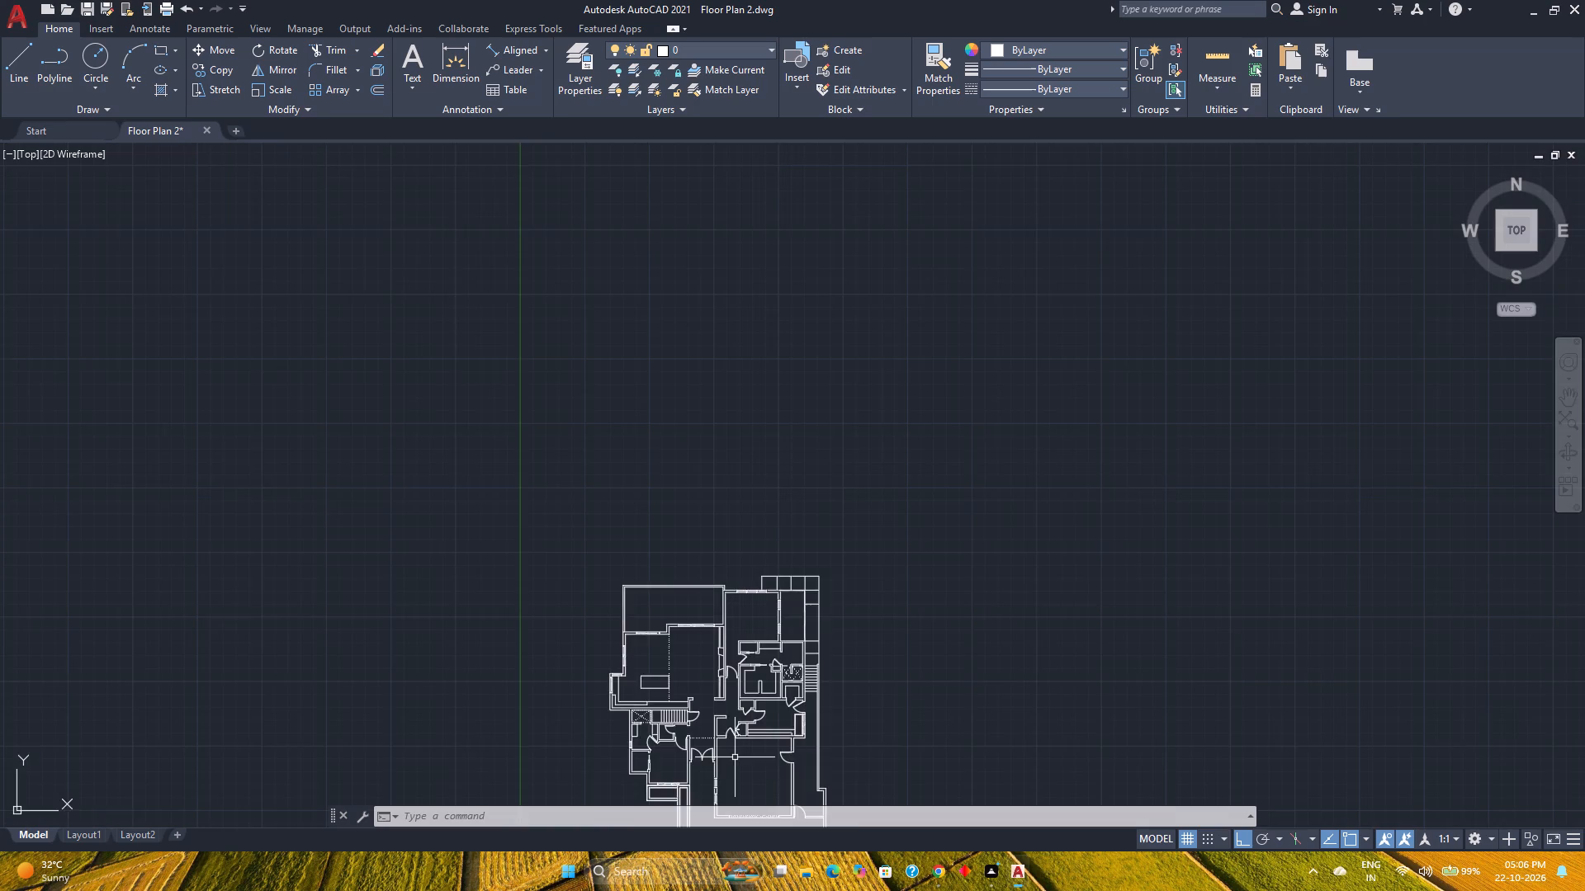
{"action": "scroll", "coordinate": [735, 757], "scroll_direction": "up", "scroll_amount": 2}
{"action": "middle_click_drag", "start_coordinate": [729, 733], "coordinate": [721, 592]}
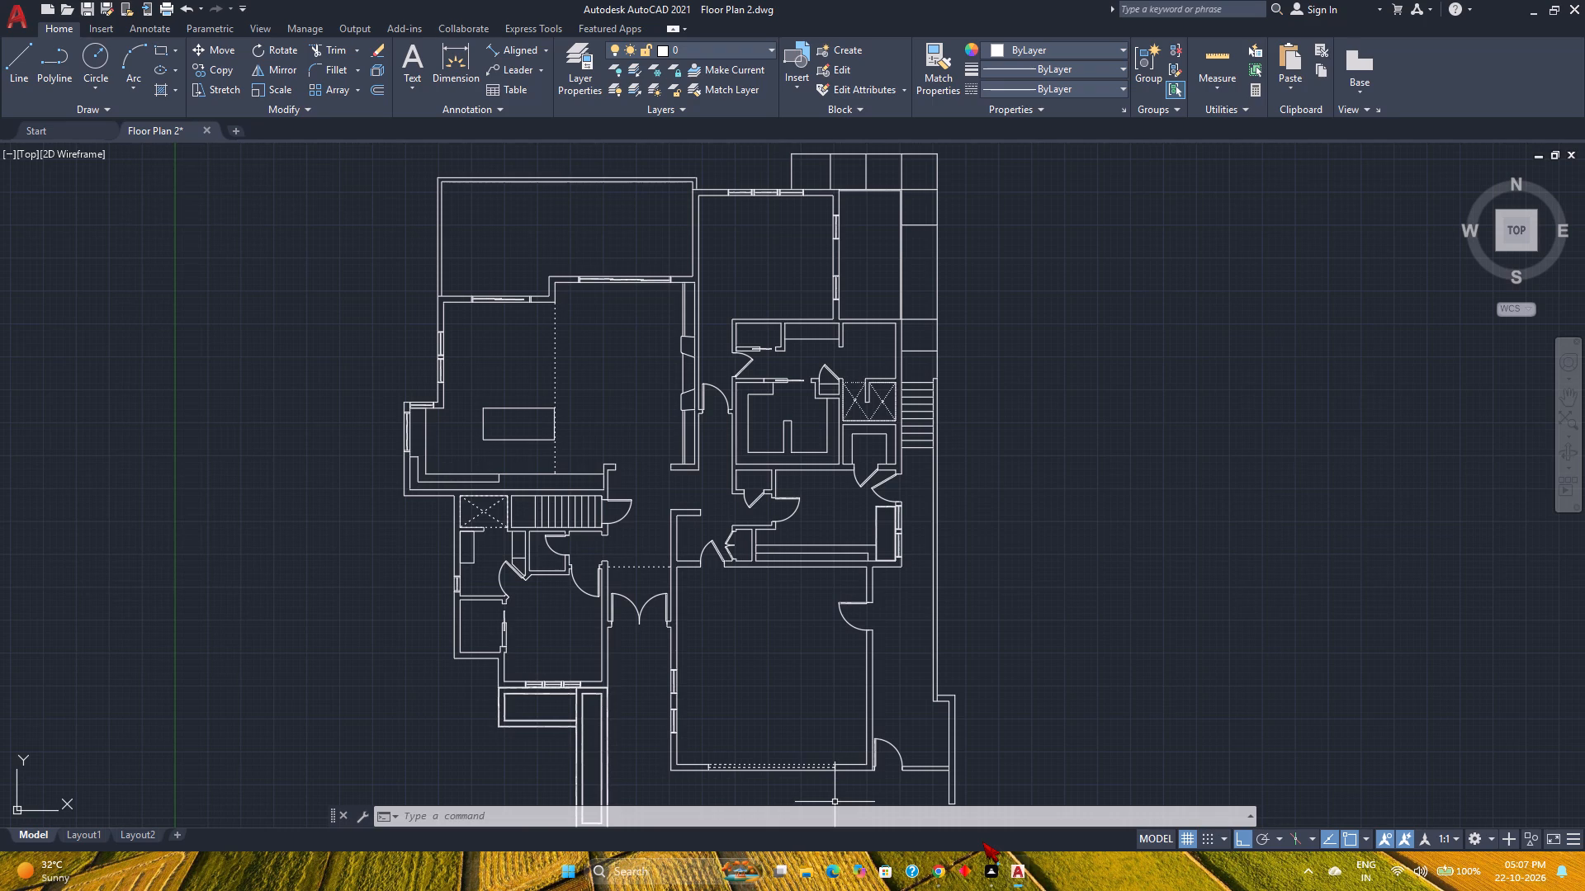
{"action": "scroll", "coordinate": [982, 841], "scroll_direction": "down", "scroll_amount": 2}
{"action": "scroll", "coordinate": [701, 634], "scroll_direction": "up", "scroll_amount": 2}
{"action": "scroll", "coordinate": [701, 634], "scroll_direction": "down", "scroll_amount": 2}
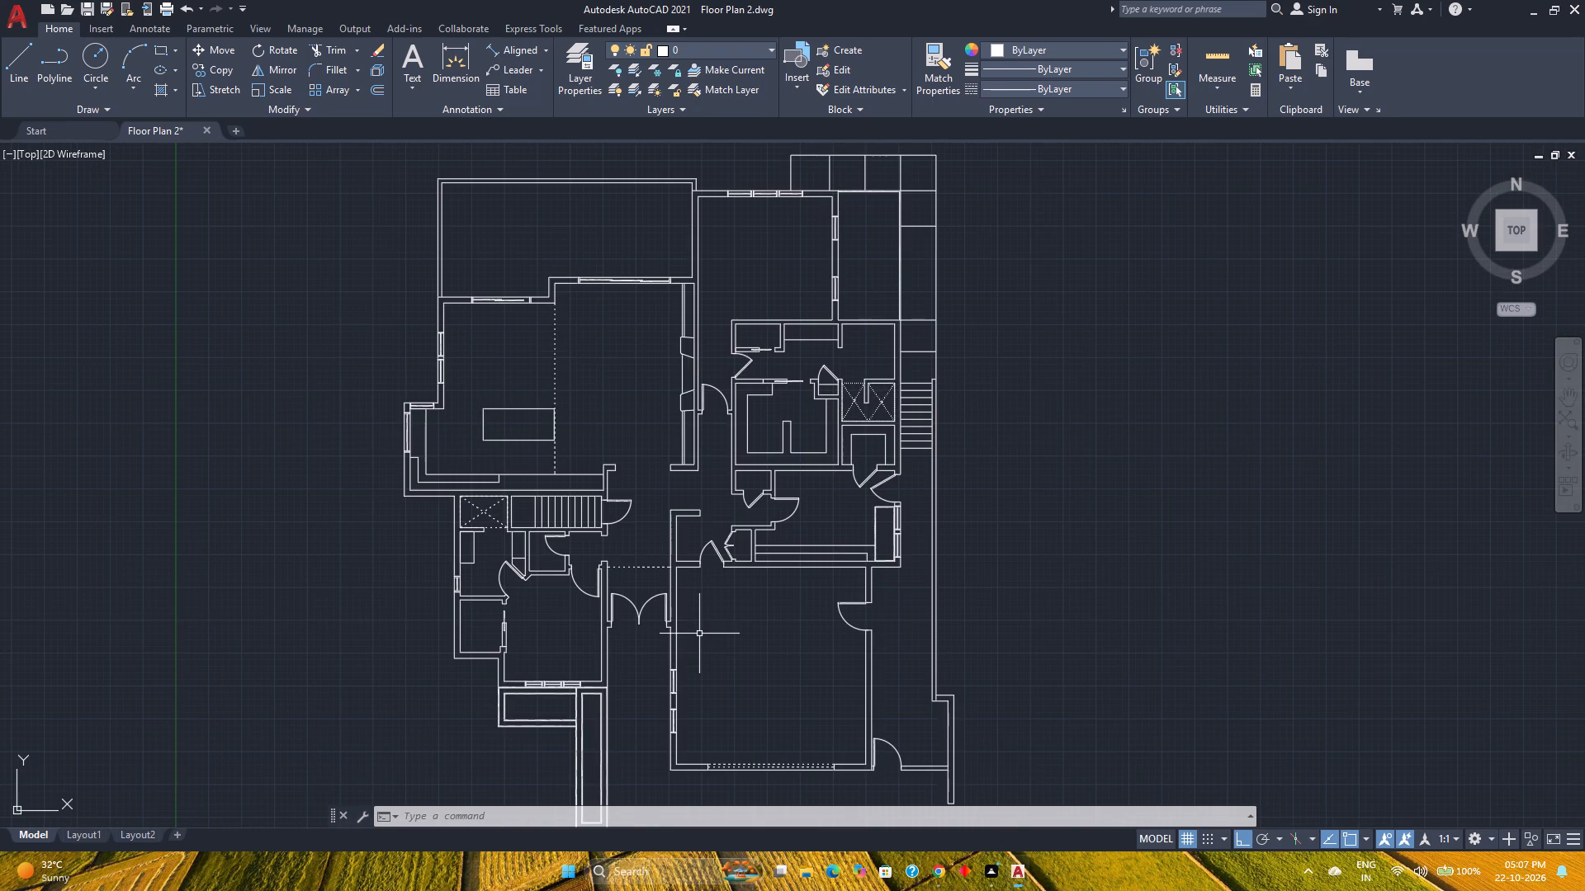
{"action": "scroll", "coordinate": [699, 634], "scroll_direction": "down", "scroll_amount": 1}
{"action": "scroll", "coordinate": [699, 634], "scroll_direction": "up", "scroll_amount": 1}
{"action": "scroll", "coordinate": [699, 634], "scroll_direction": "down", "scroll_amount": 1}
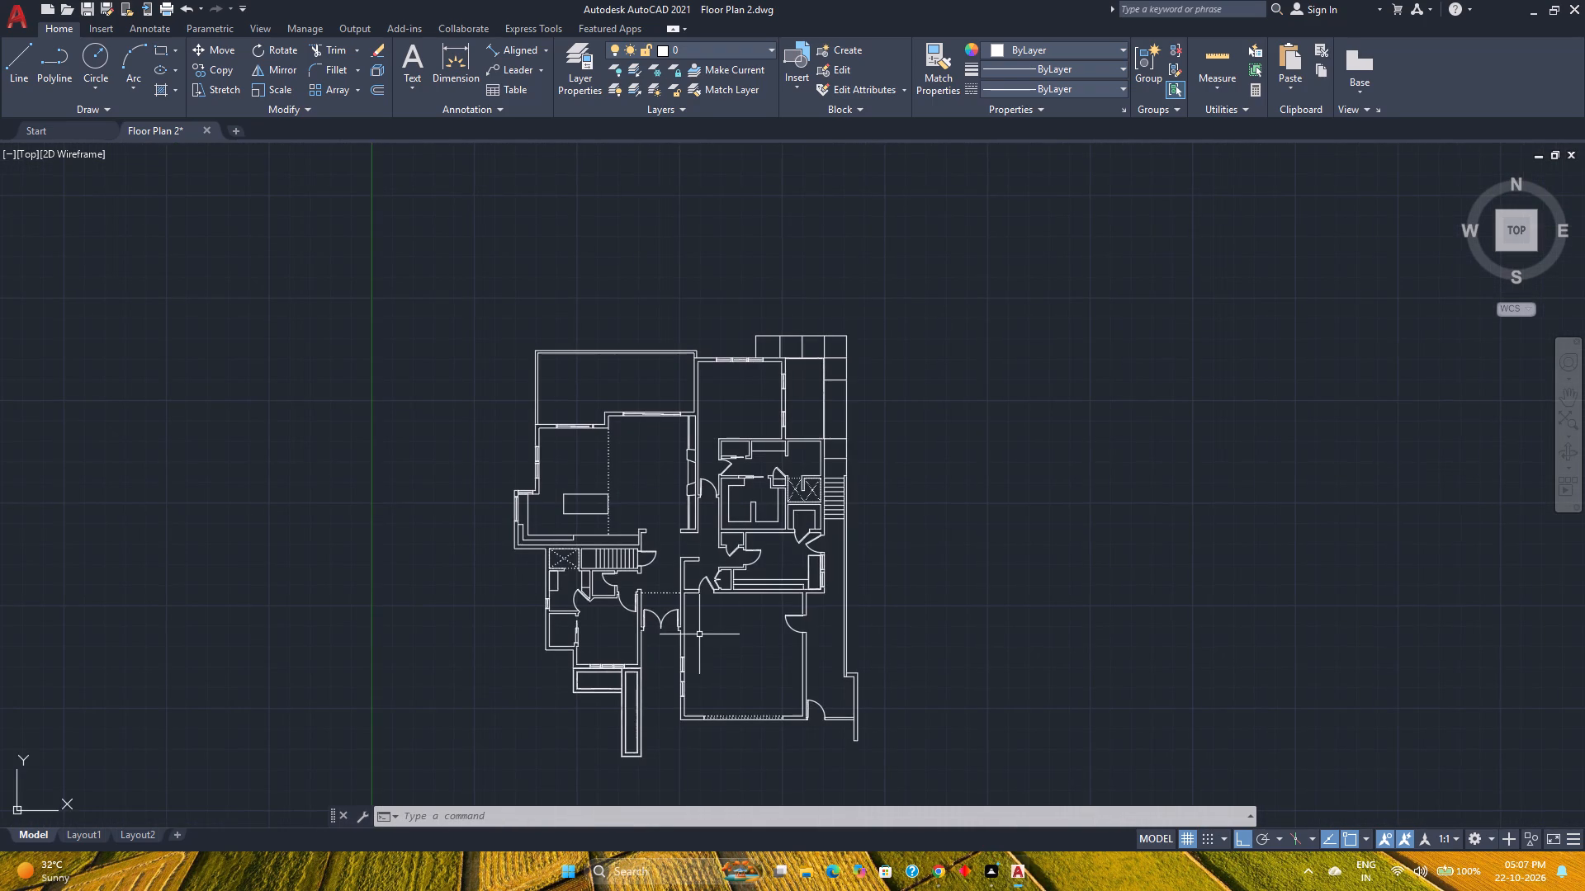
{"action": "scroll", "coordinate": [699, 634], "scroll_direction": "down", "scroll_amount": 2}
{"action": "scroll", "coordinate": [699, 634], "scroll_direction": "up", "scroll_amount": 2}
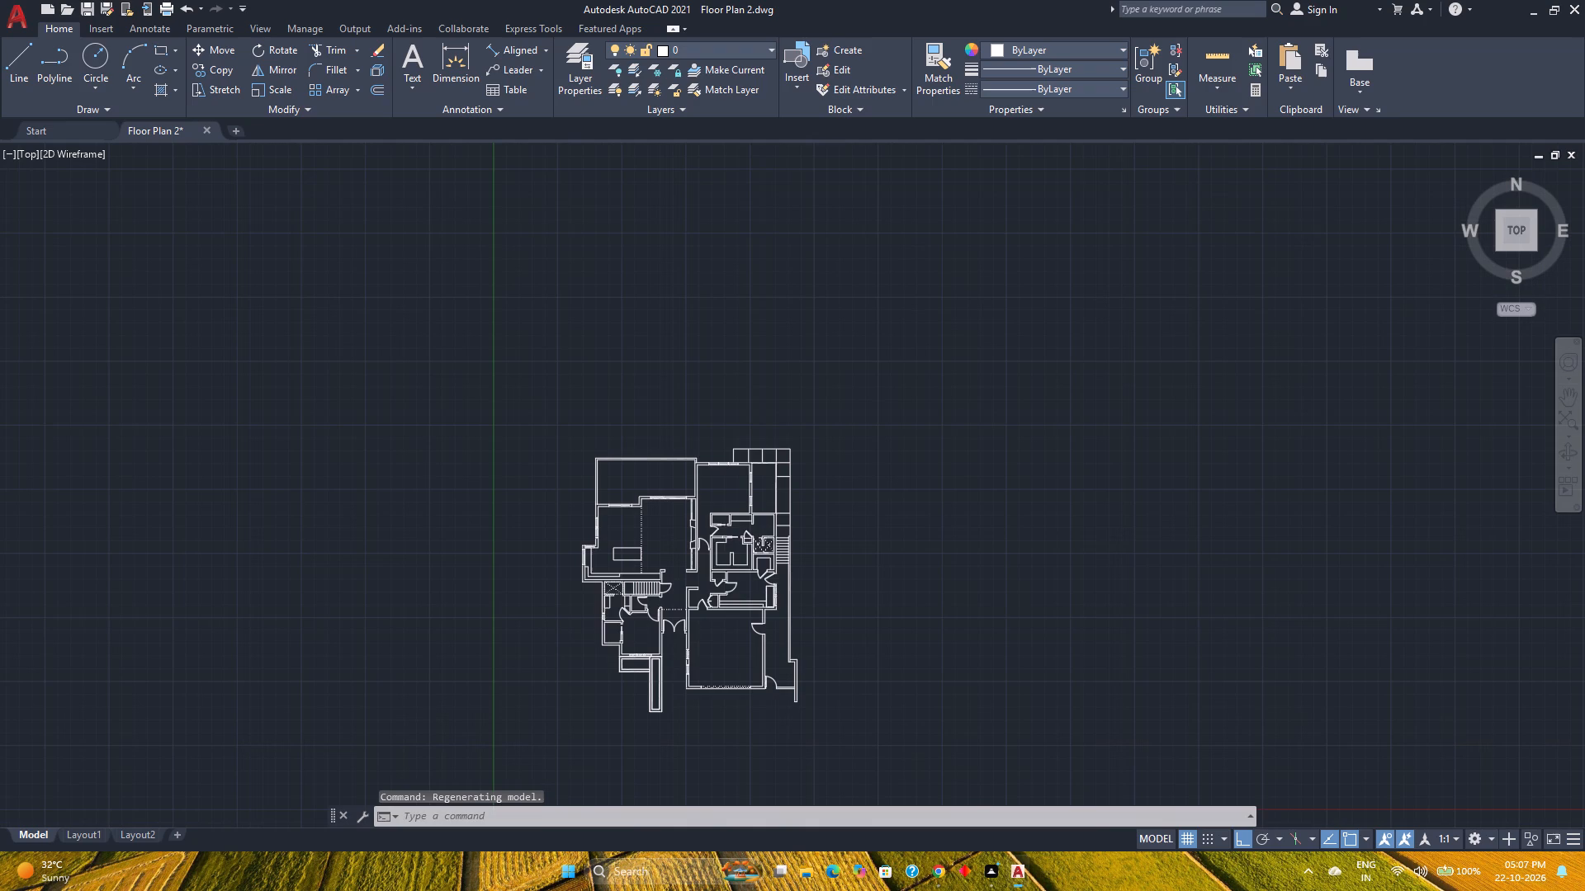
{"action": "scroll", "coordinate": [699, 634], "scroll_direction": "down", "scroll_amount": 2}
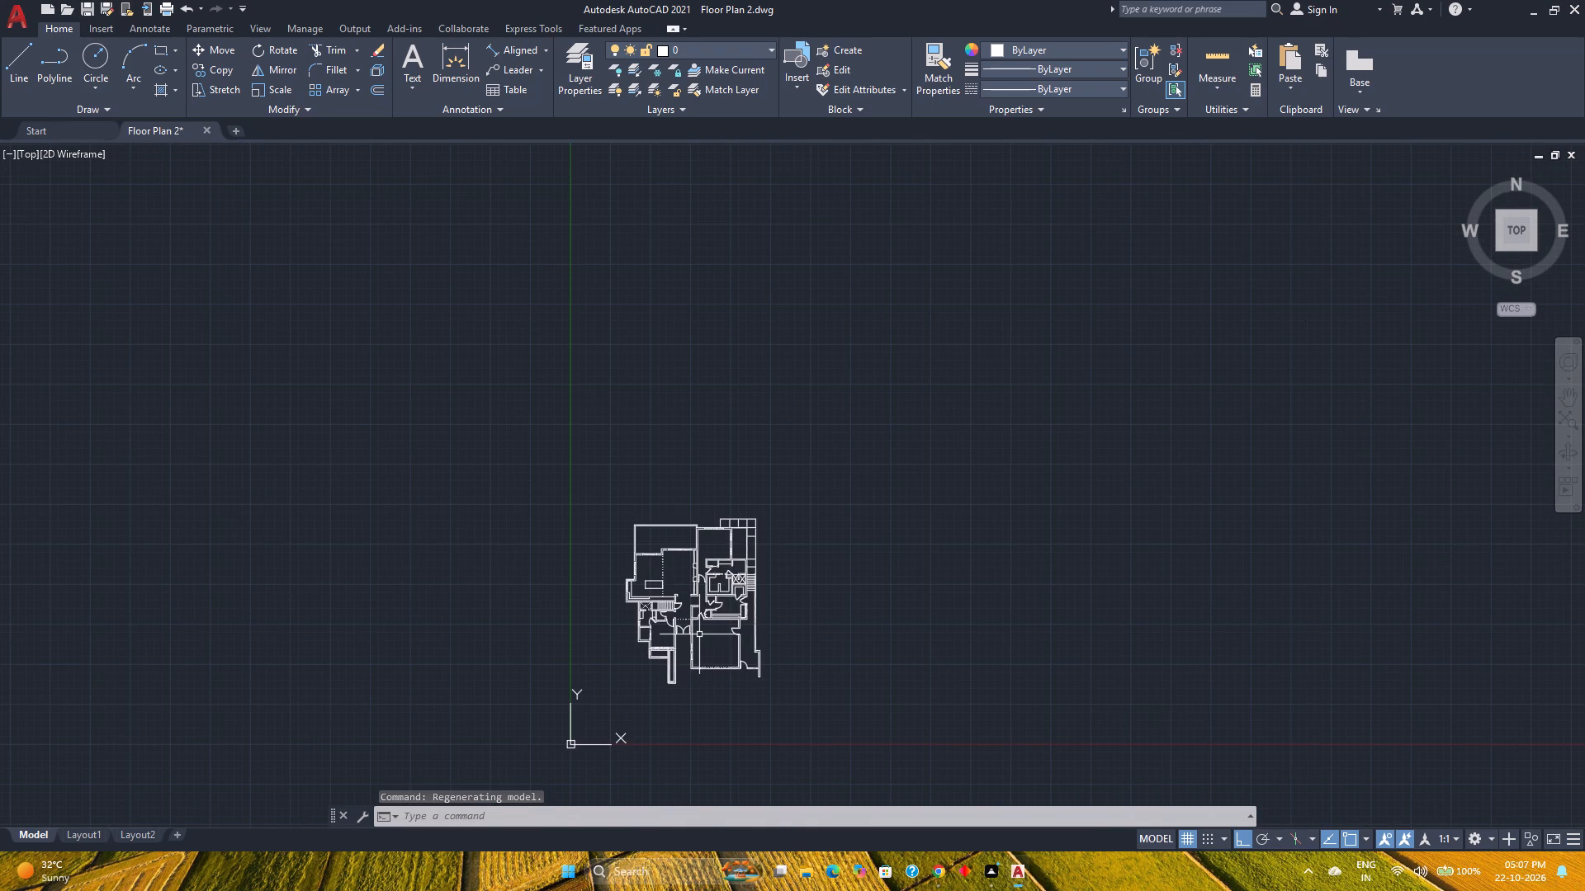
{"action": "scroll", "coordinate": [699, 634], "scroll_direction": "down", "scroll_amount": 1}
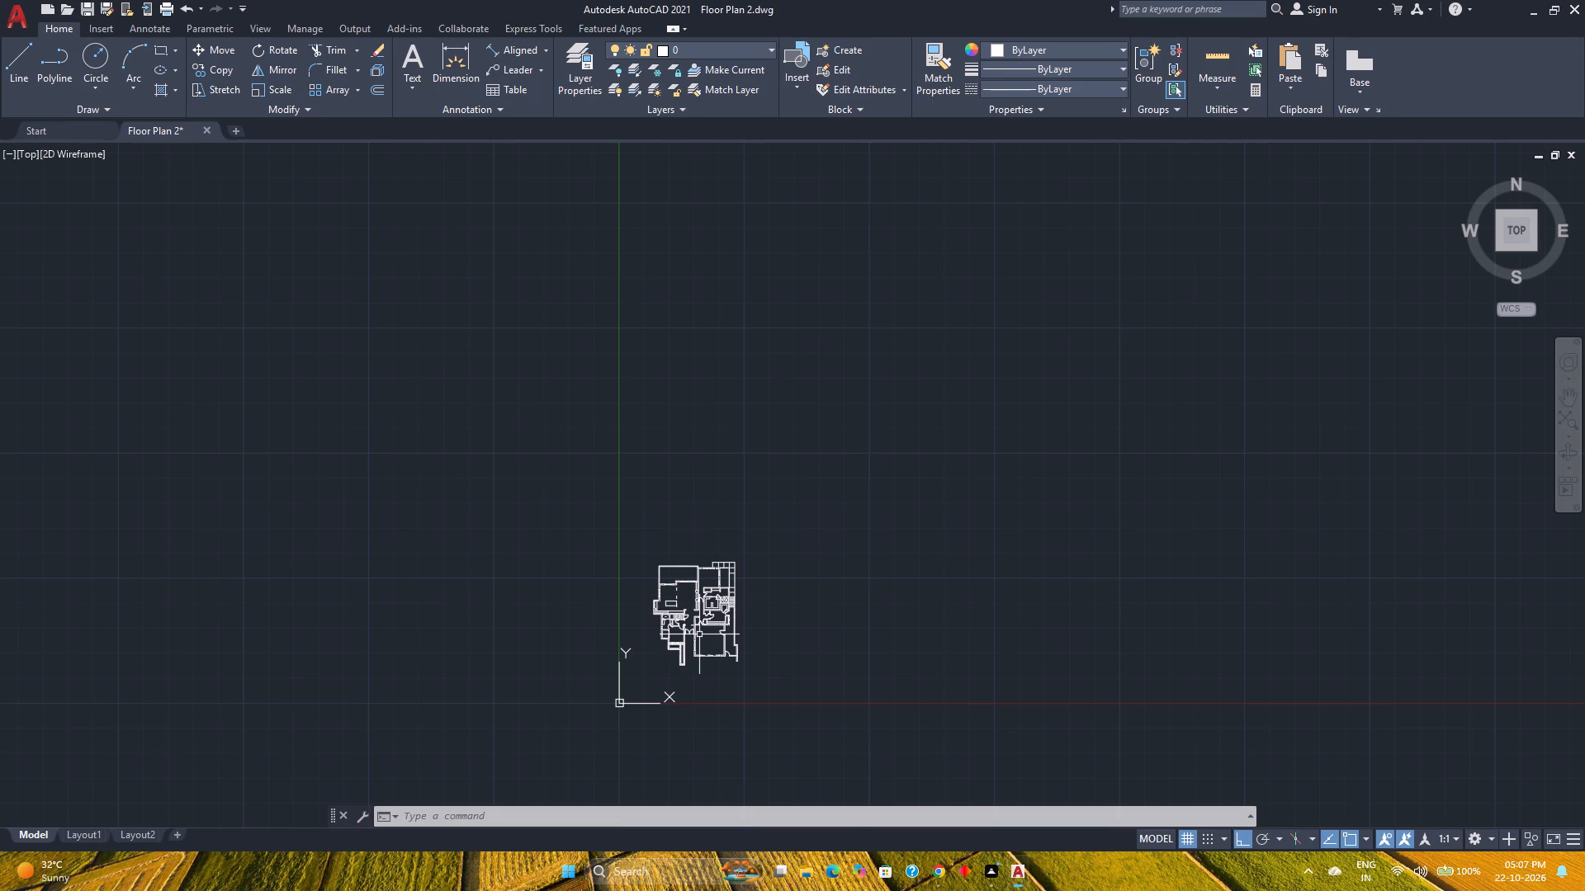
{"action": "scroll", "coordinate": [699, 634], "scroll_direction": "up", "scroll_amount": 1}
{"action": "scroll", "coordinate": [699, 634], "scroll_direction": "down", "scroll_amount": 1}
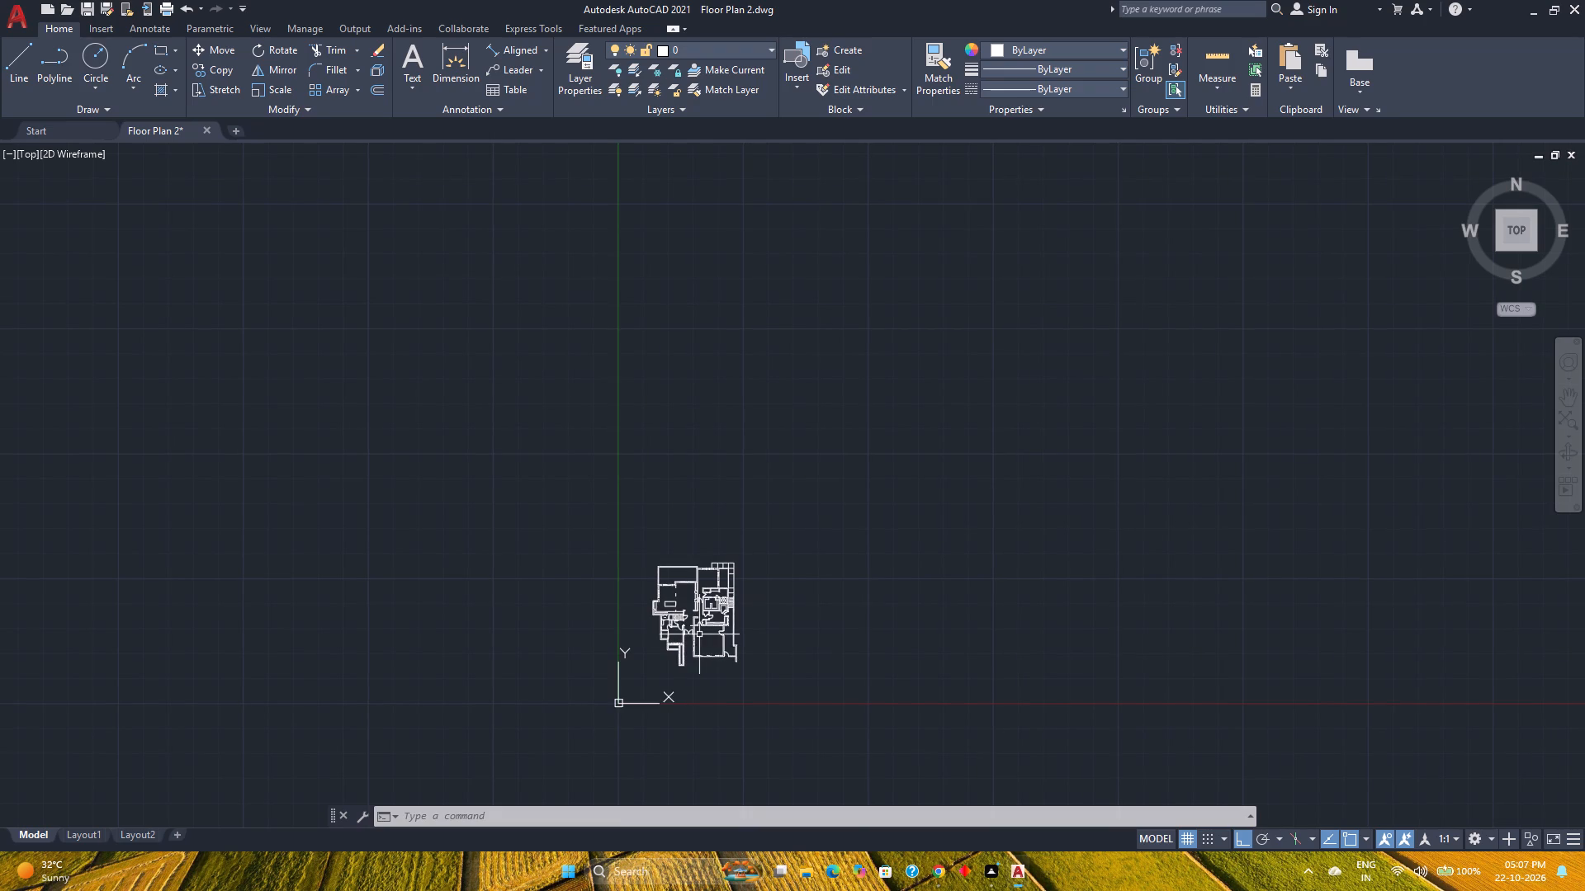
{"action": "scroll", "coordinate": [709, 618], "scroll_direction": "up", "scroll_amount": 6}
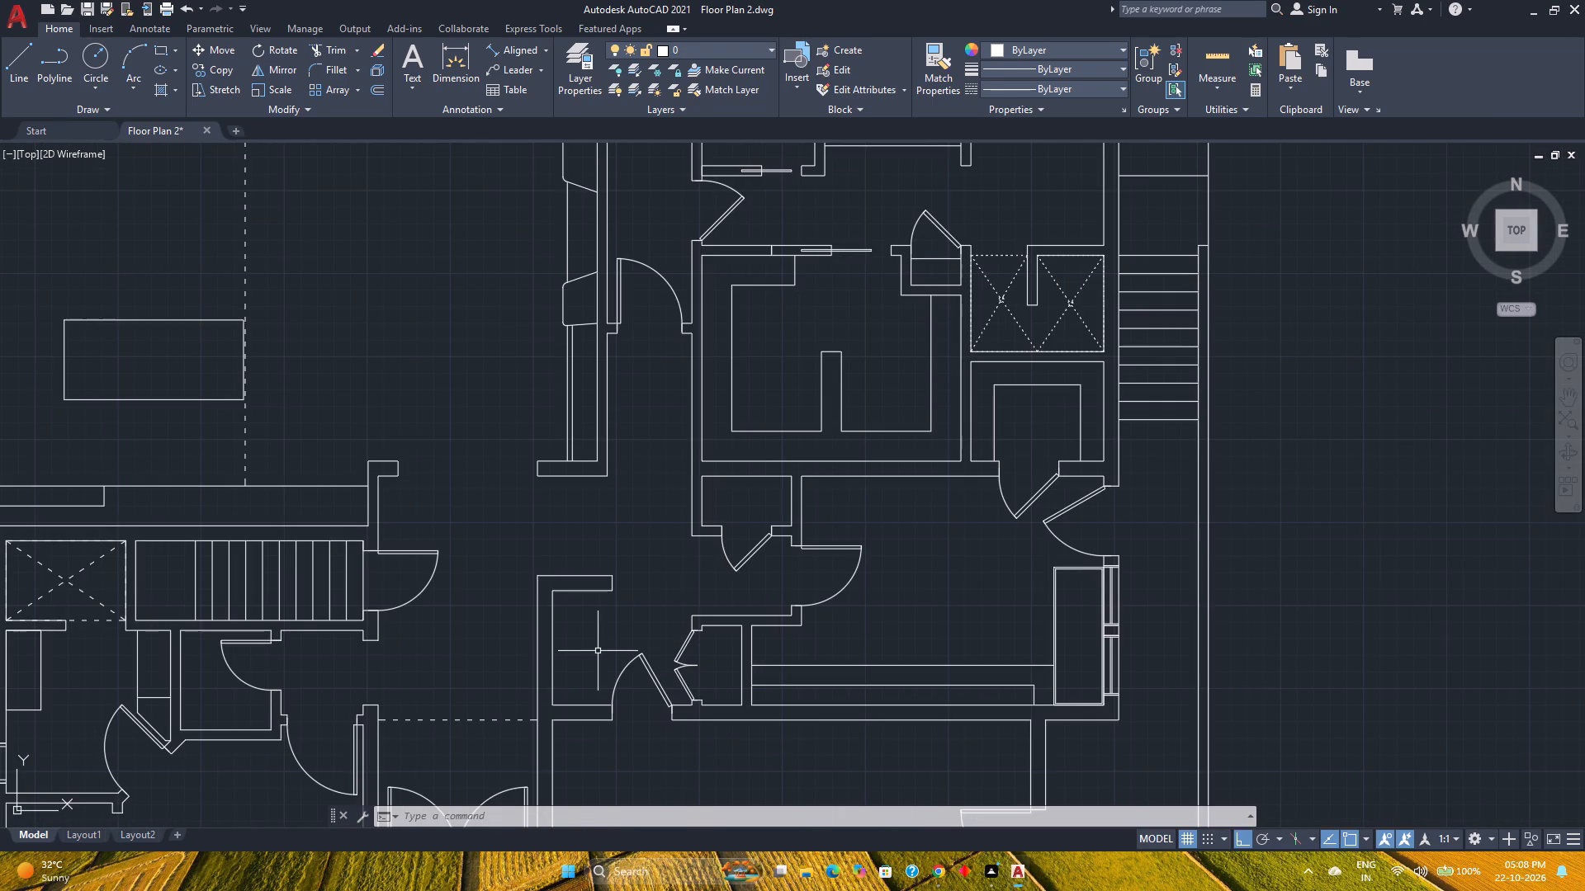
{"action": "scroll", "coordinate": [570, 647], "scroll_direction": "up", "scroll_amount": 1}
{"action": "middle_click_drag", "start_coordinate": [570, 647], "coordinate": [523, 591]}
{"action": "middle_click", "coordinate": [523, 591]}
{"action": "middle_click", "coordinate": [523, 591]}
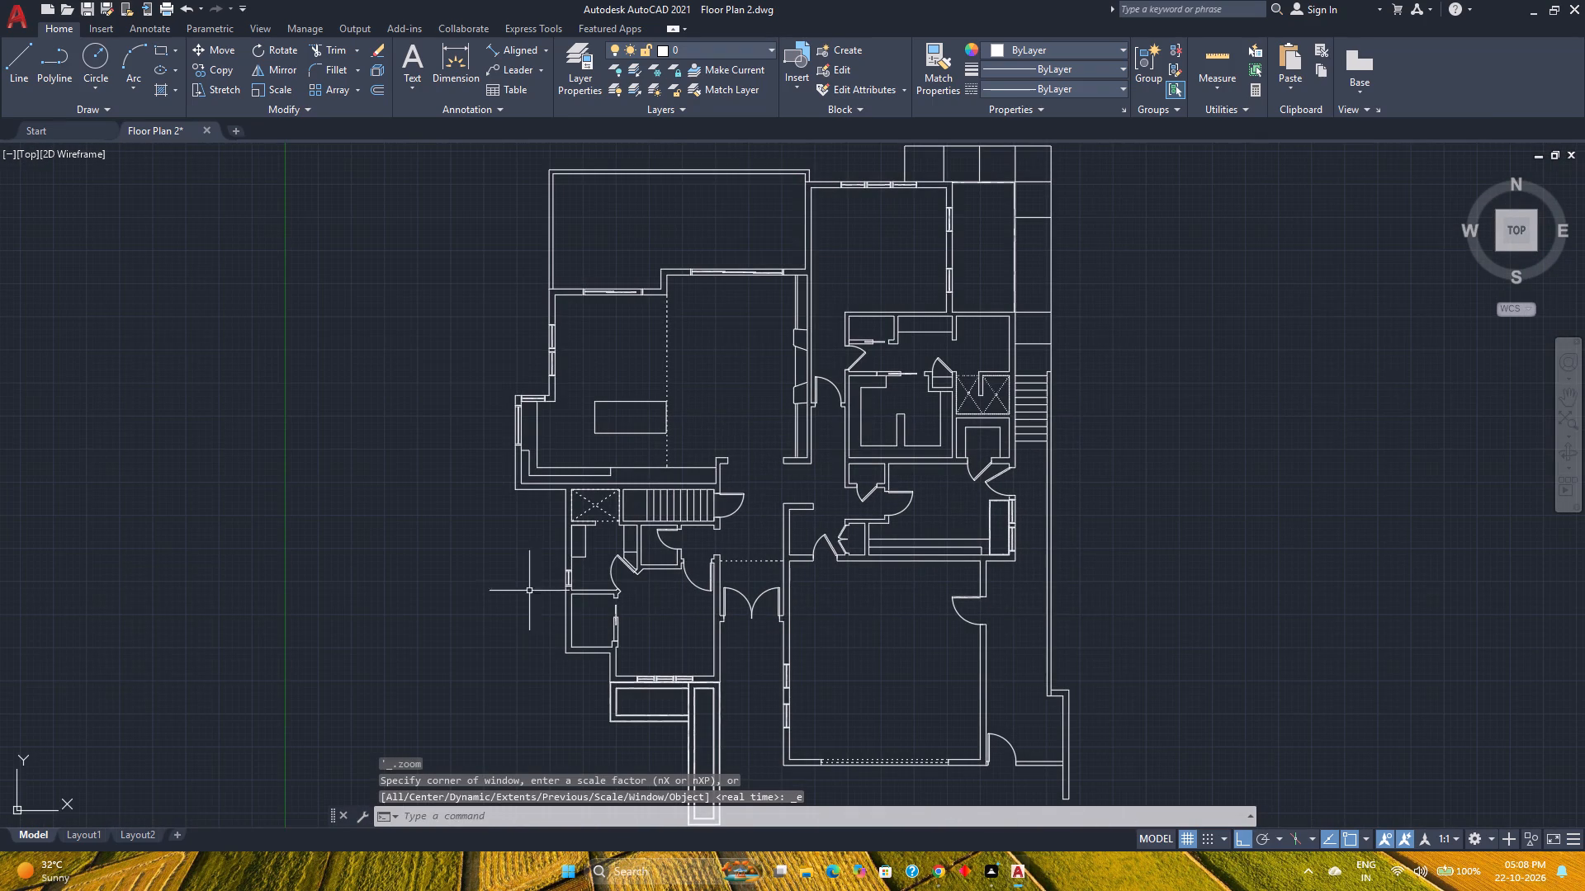
Offset the left inner wall line of the small recess beside the central hallway by 2' and by 1'10" toward the door.
{"action": "scroll", "coordinate": [749, 538], "scroll_direction": "up", "scroll_amount": 2}
{"action": "middle_click_drag", "start_coordinate": [905, 572], "coordinate": [770, 551]}
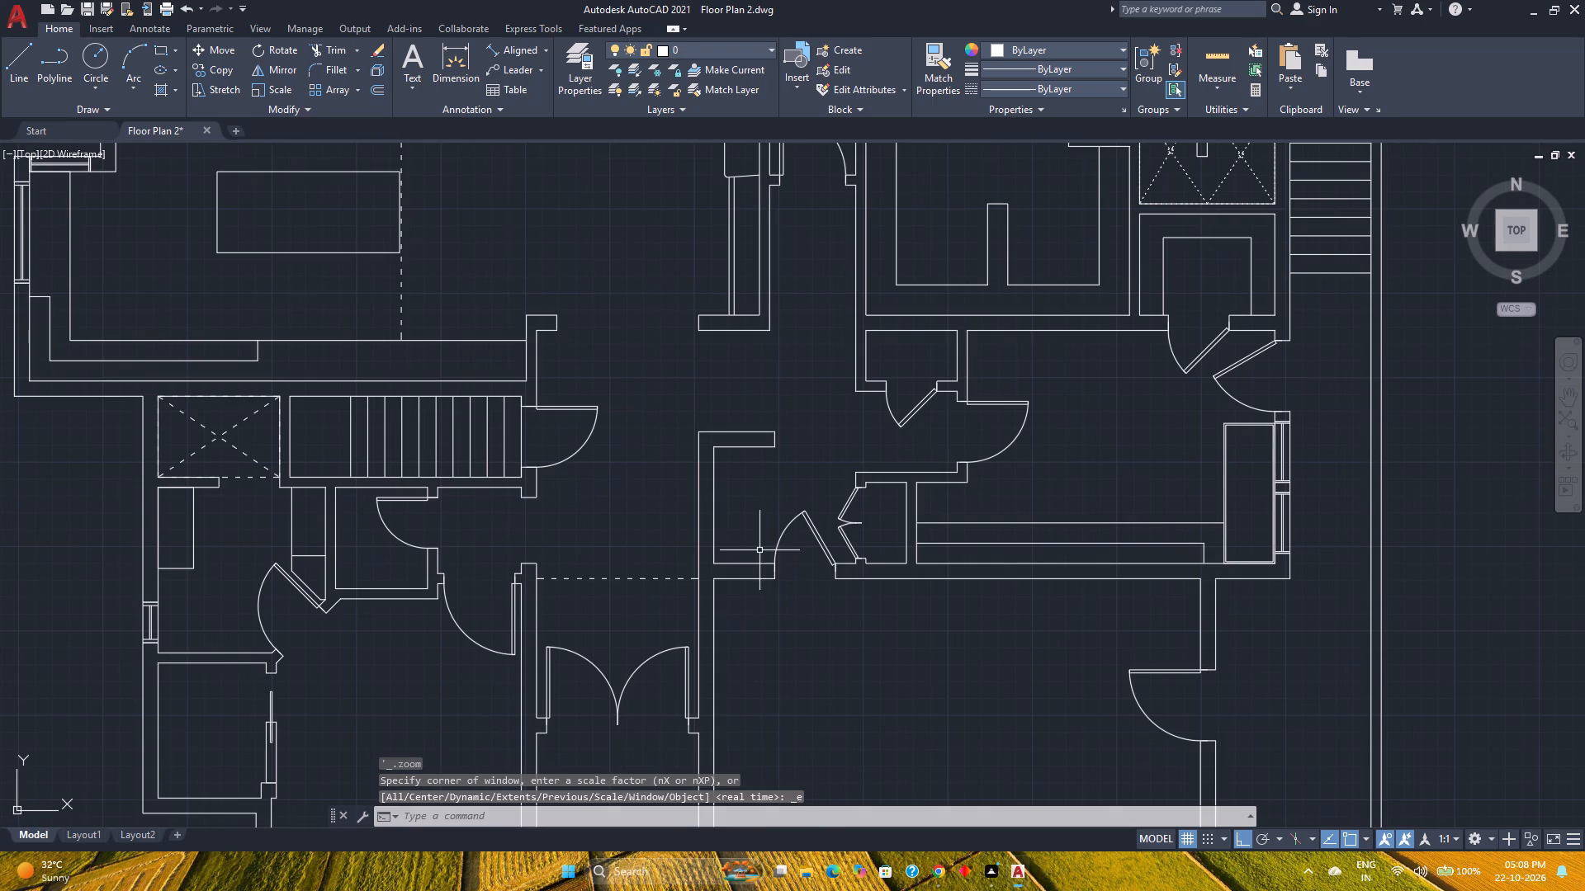
{"action": "scroll", "coordinate": [759, 528], "scroll_direction": "up", "scroll_amount": 2}
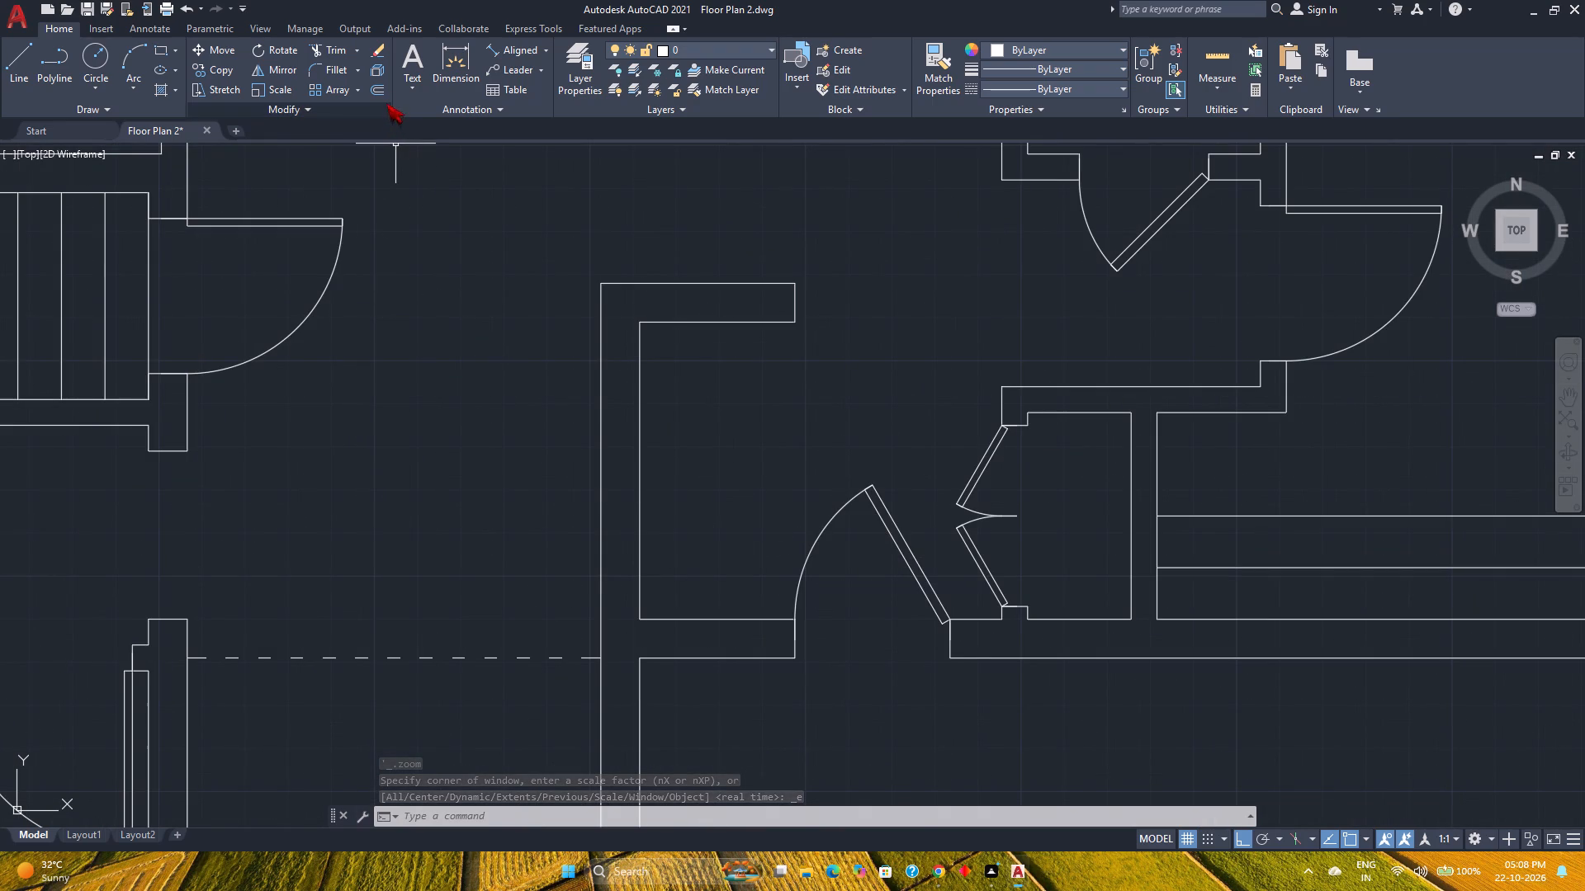
{"action": "left_click", "coordinate": [379, 92]}
{"action": "type", "text": "2'"}
{"action": "key", "text": "Return"}
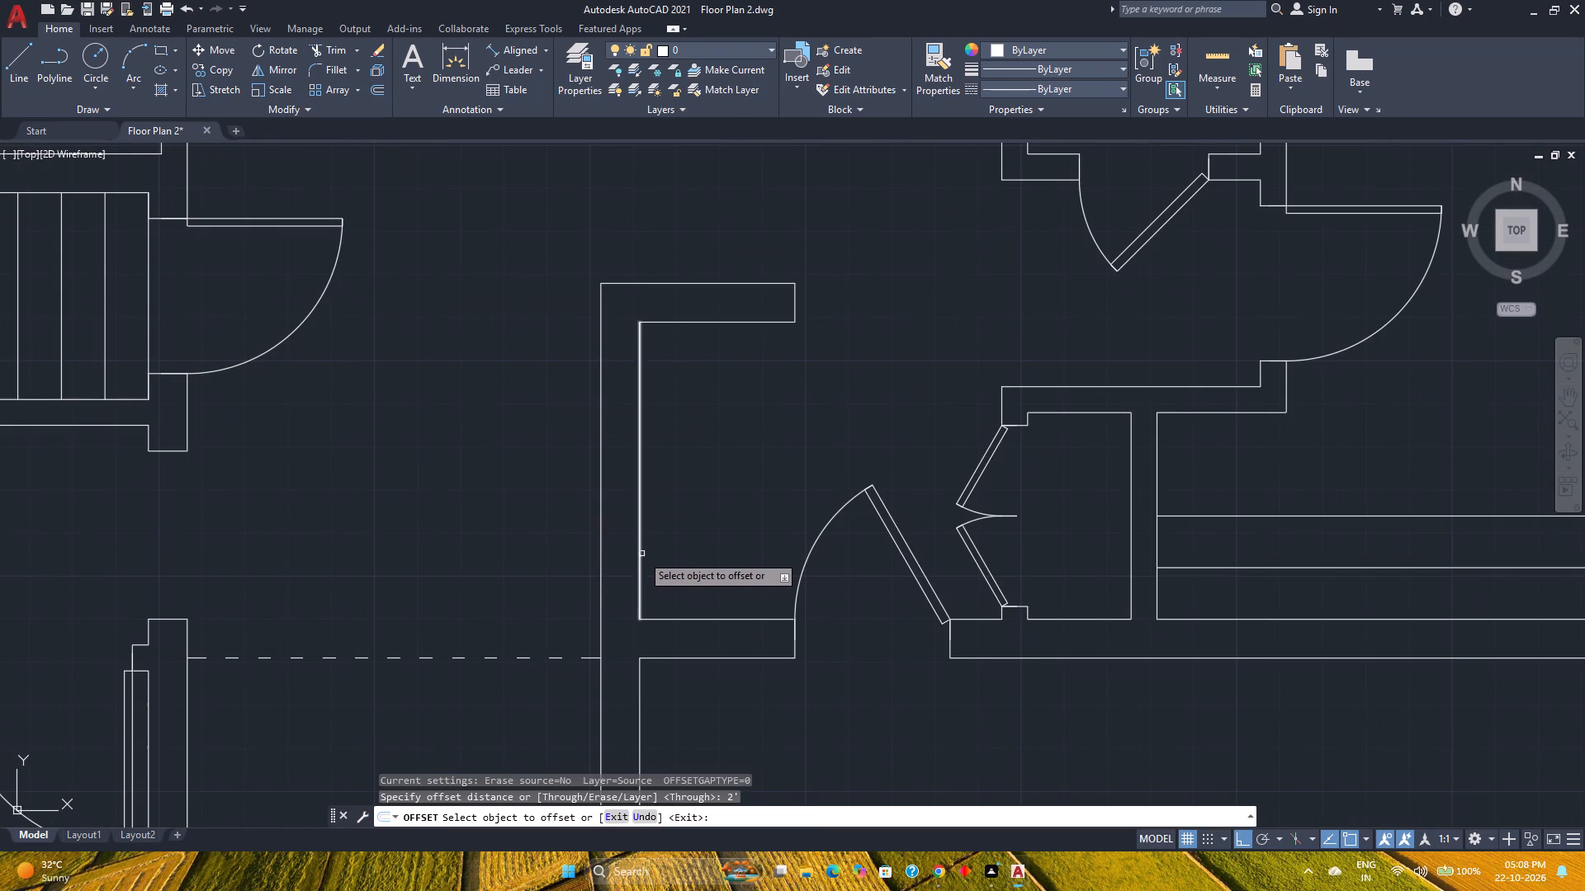
{"action": "left_click", "coordinate": [641, 554]}
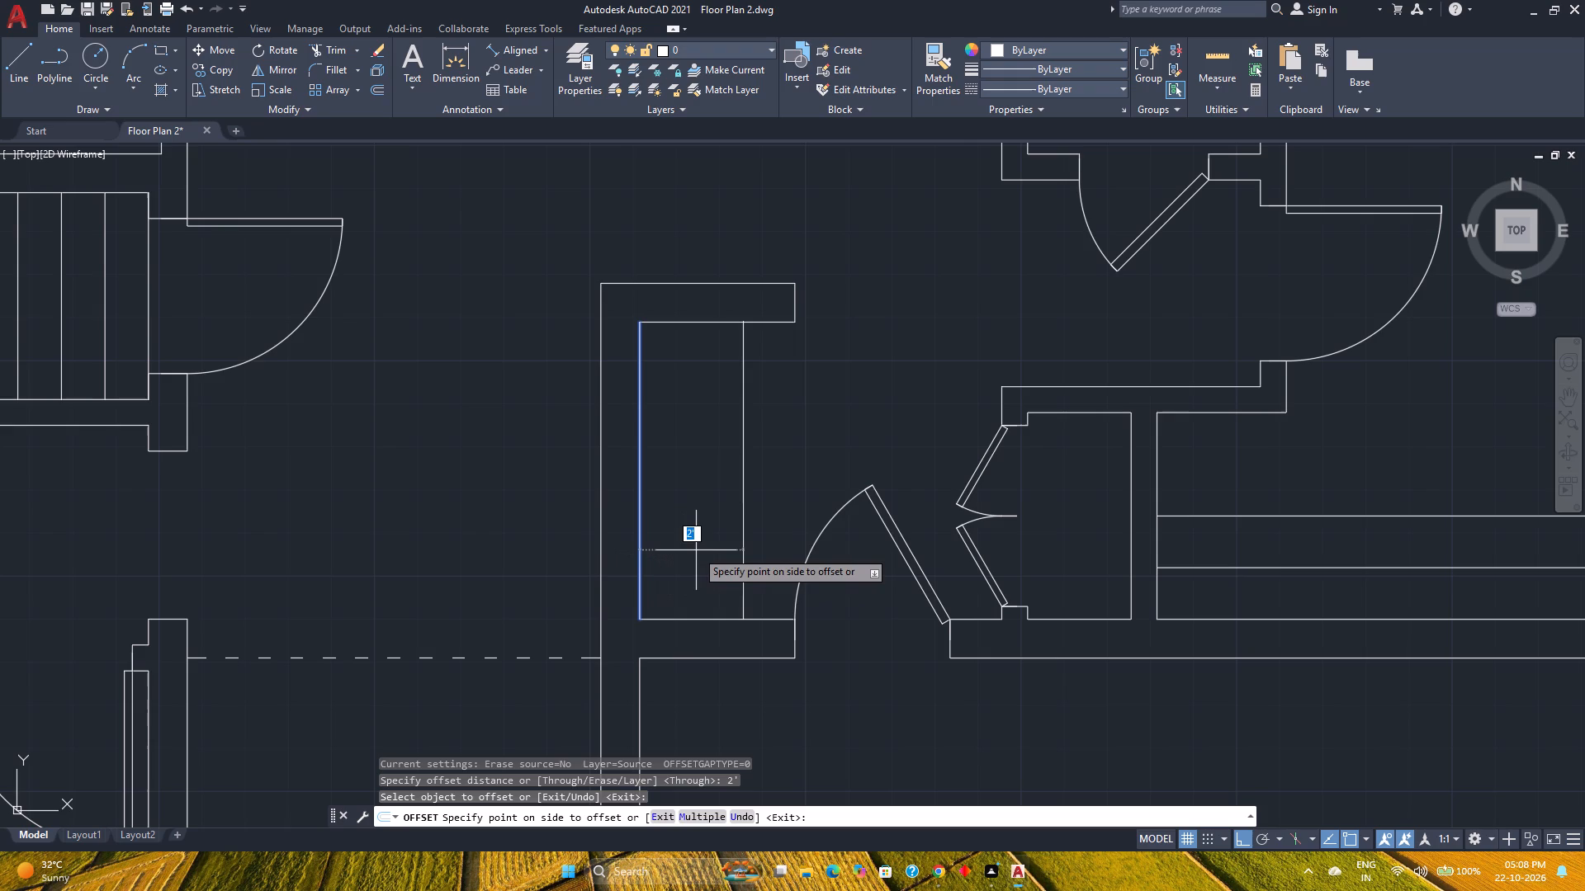
{"action": "left_click", "coordinate": [696, 550]}
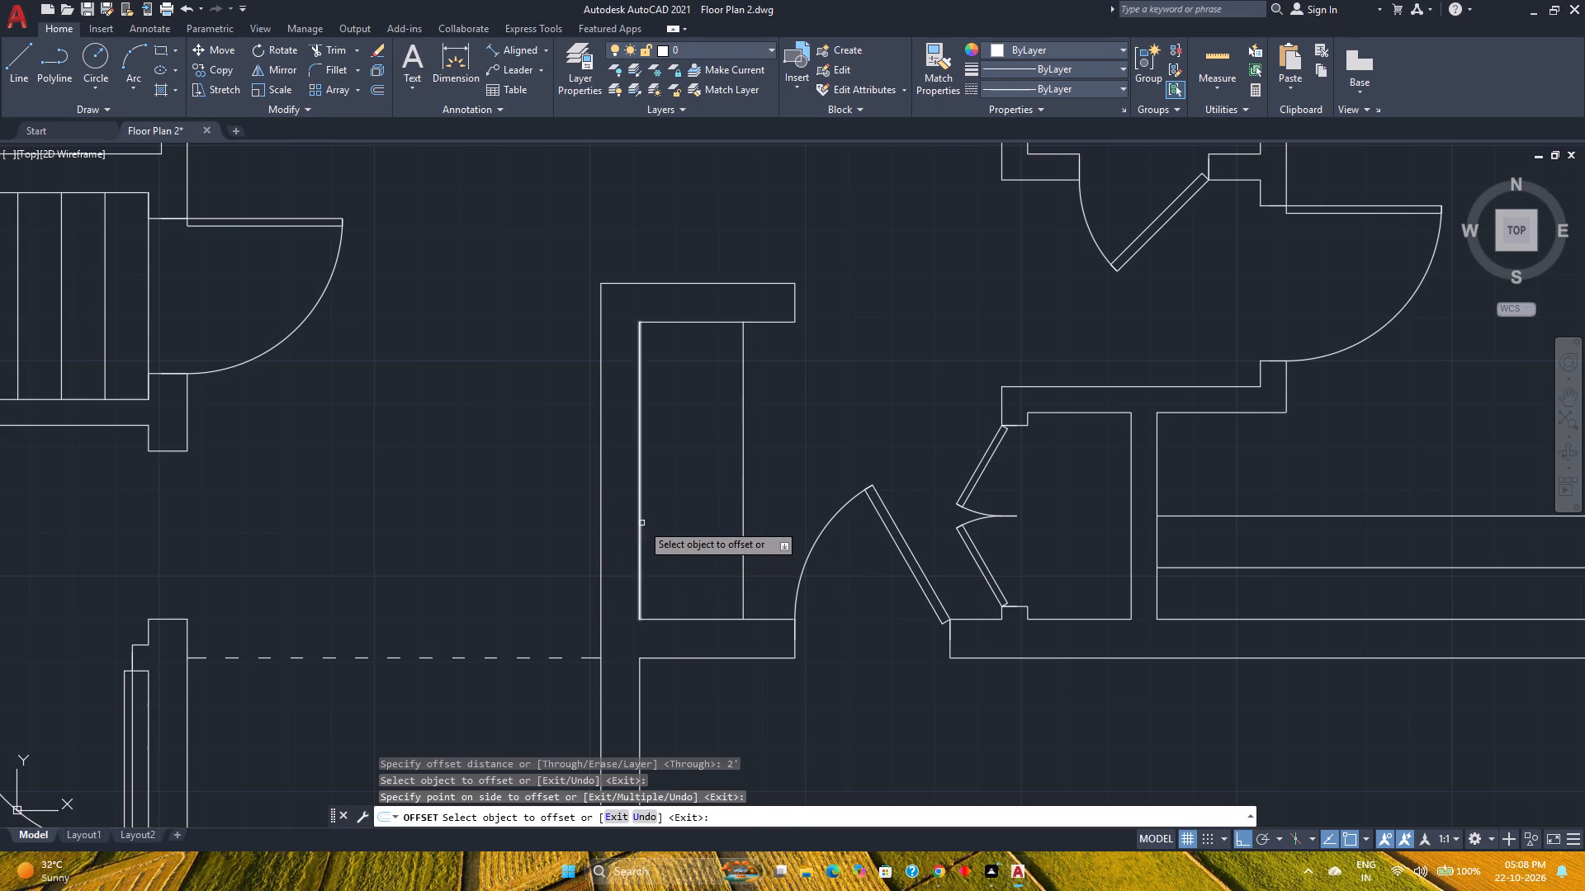
{"action": "left_click", "coordinate": [641, 523]}
{"action": "key", "text": "1"}
{"action": "type", "text": "'10"}
{"action": "key", "text": "shift+quotedbl"}
{"action": "key", "text": "Return"}
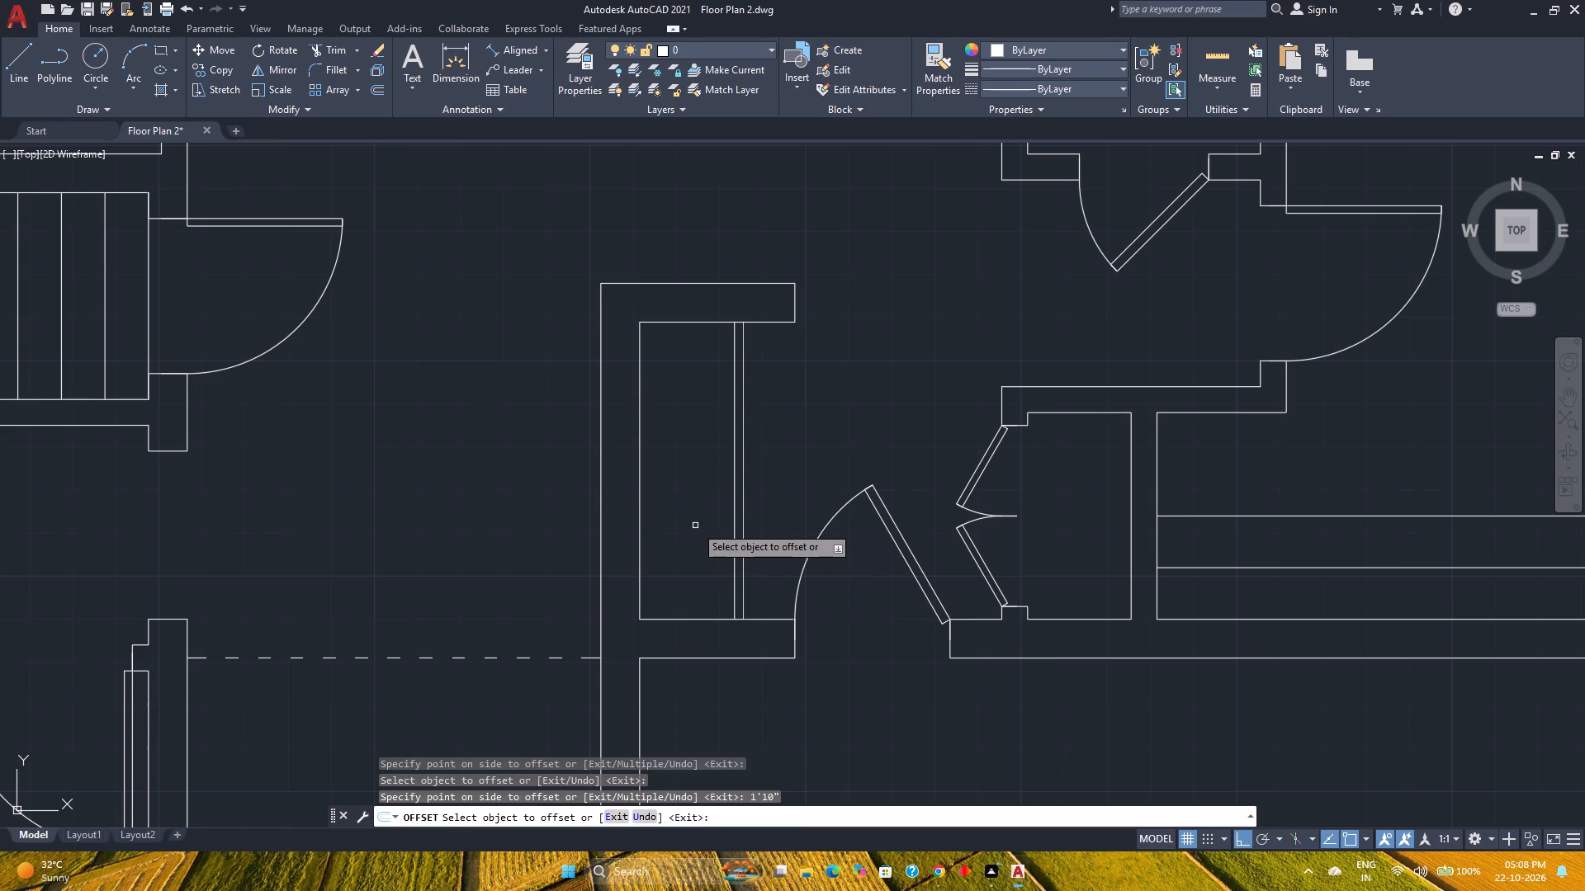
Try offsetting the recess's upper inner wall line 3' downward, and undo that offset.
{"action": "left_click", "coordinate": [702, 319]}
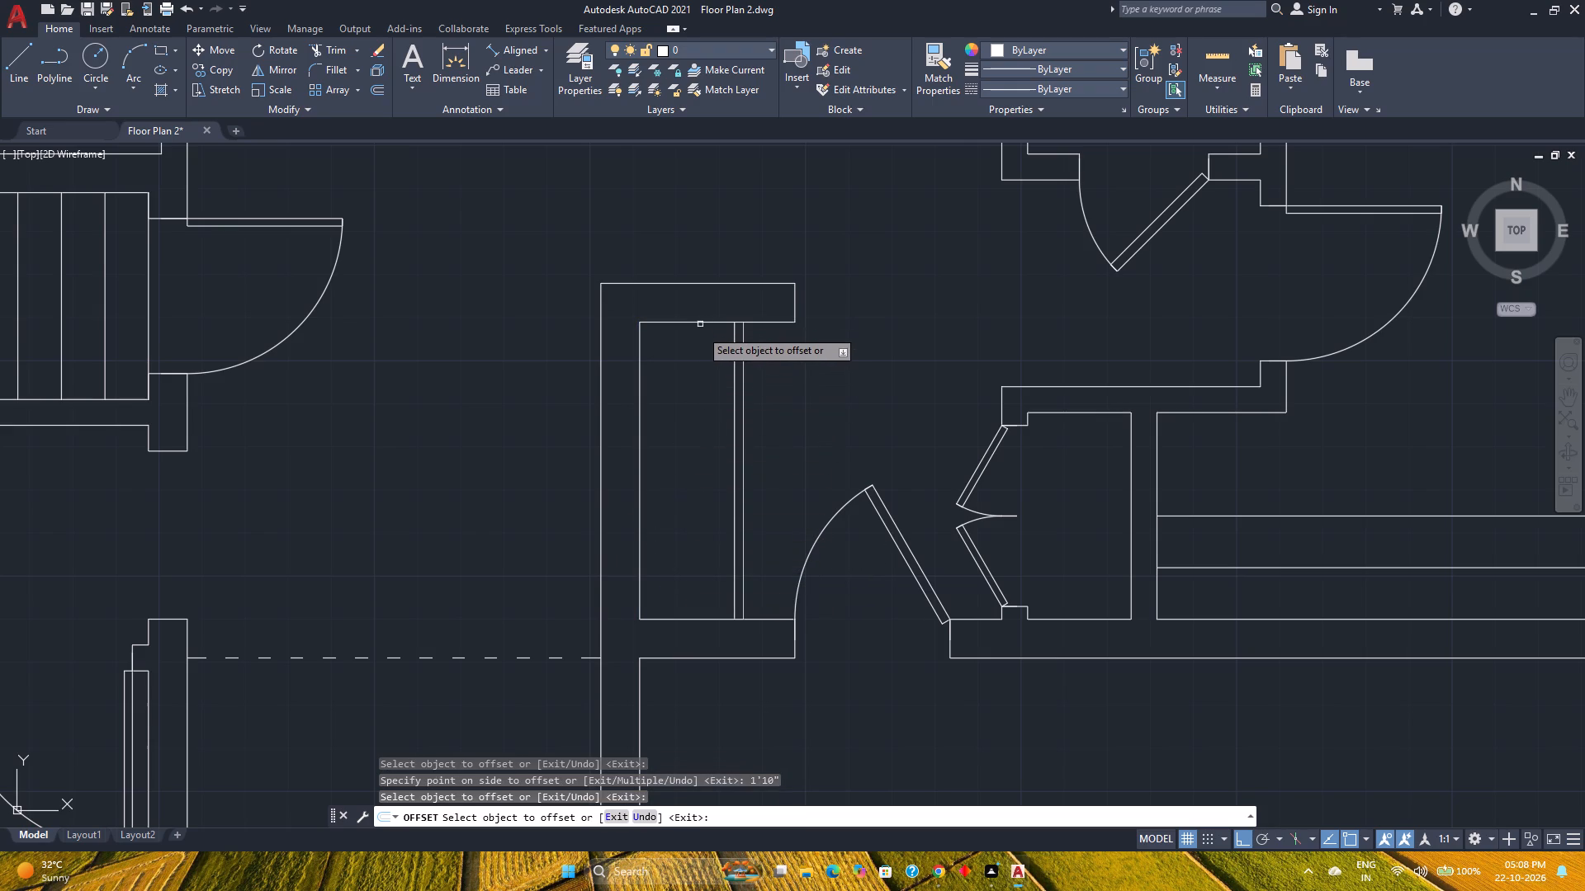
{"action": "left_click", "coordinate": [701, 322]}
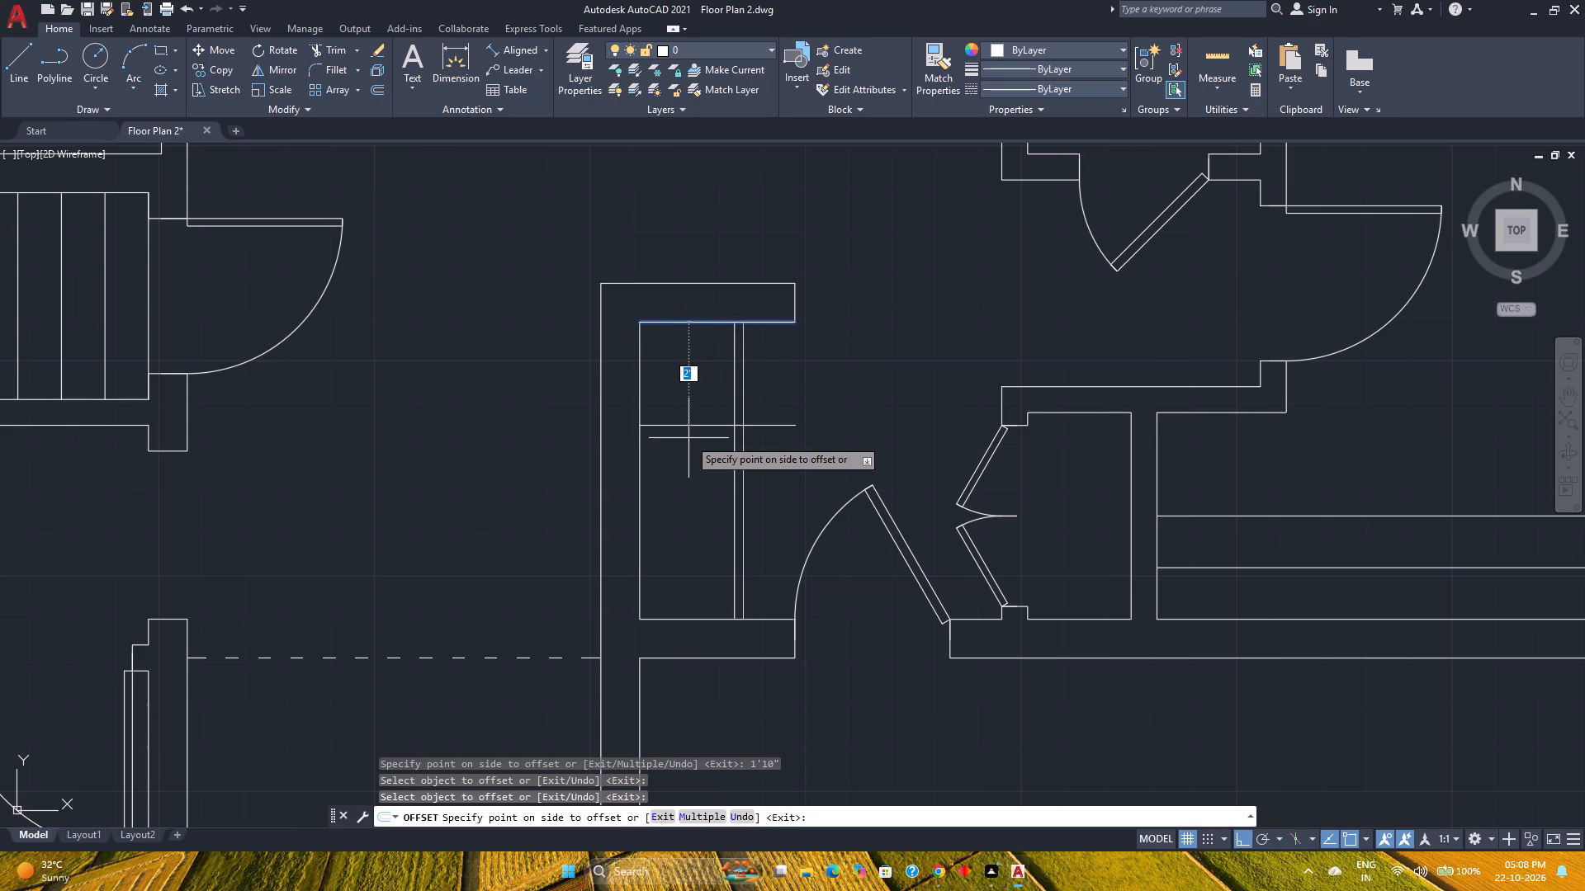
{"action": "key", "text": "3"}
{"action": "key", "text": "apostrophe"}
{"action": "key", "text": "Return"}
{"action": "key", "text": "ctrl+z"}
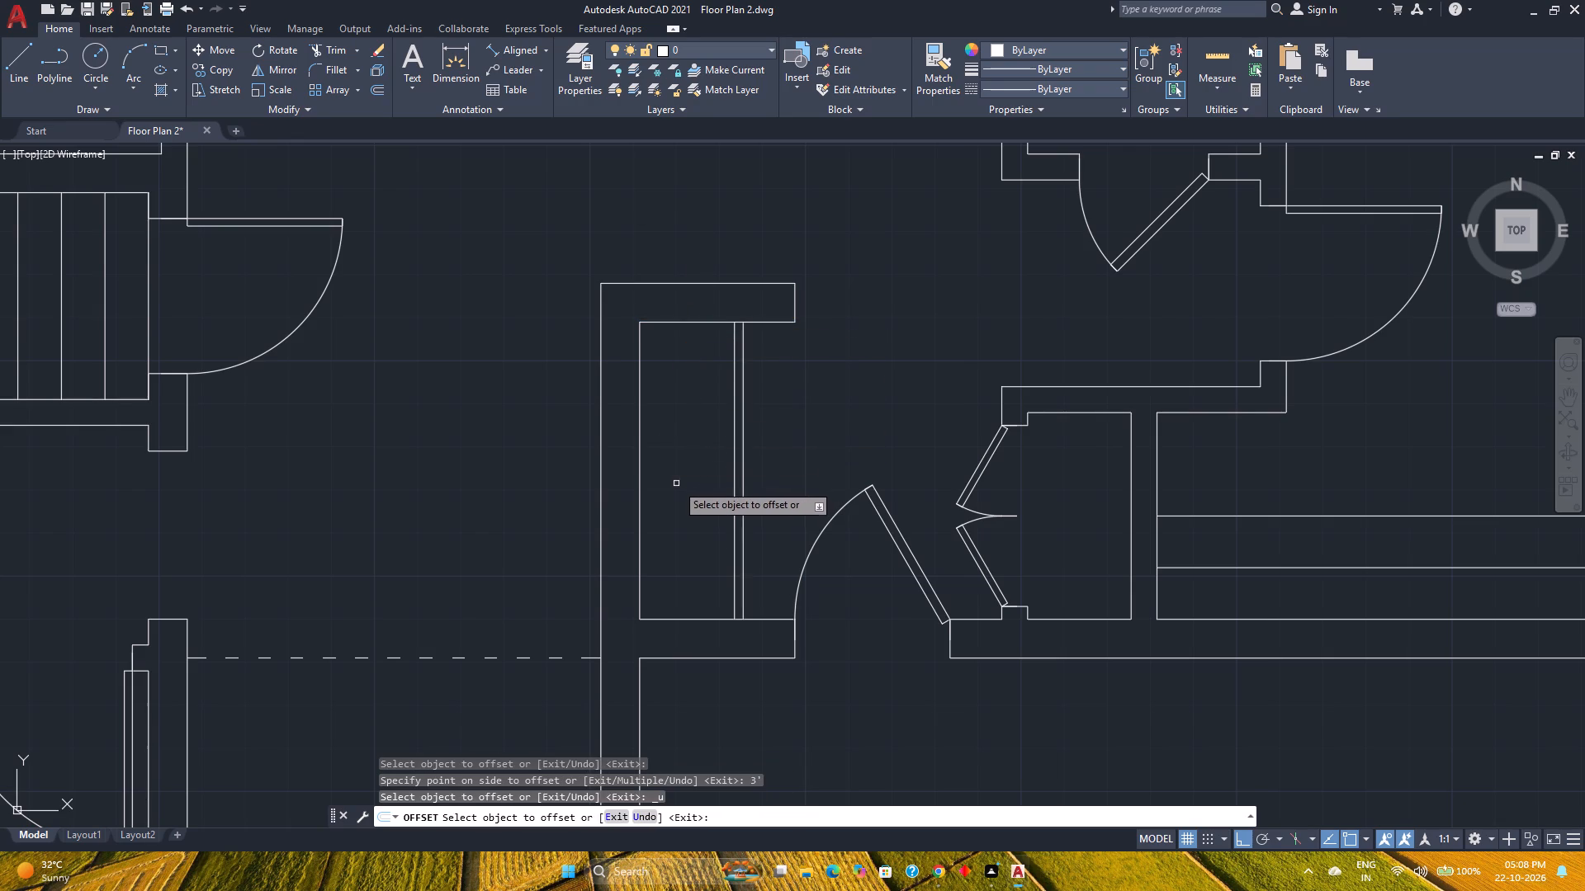
Offset the recess's upper inner wall line 2'6" downward across the two vertical offset lines.
{"action": "left_click", "coordinate": [688, 323]}
{"action": "type", "text": "2'6\""}
{"action": "key", "text": "Return"}
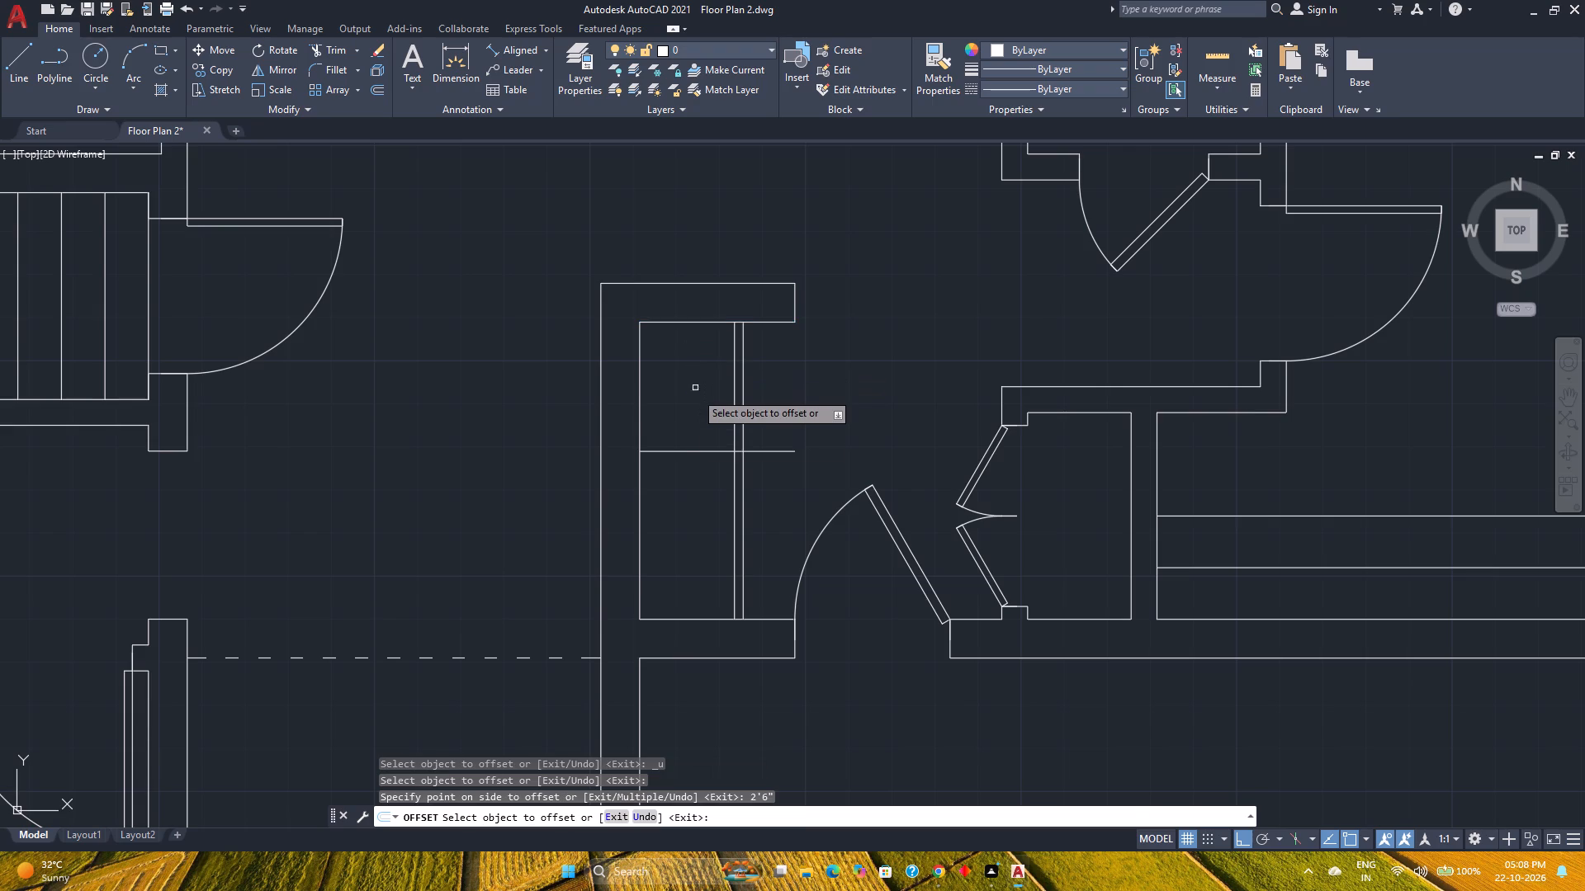
{"action": "key", "text": "Escape"}
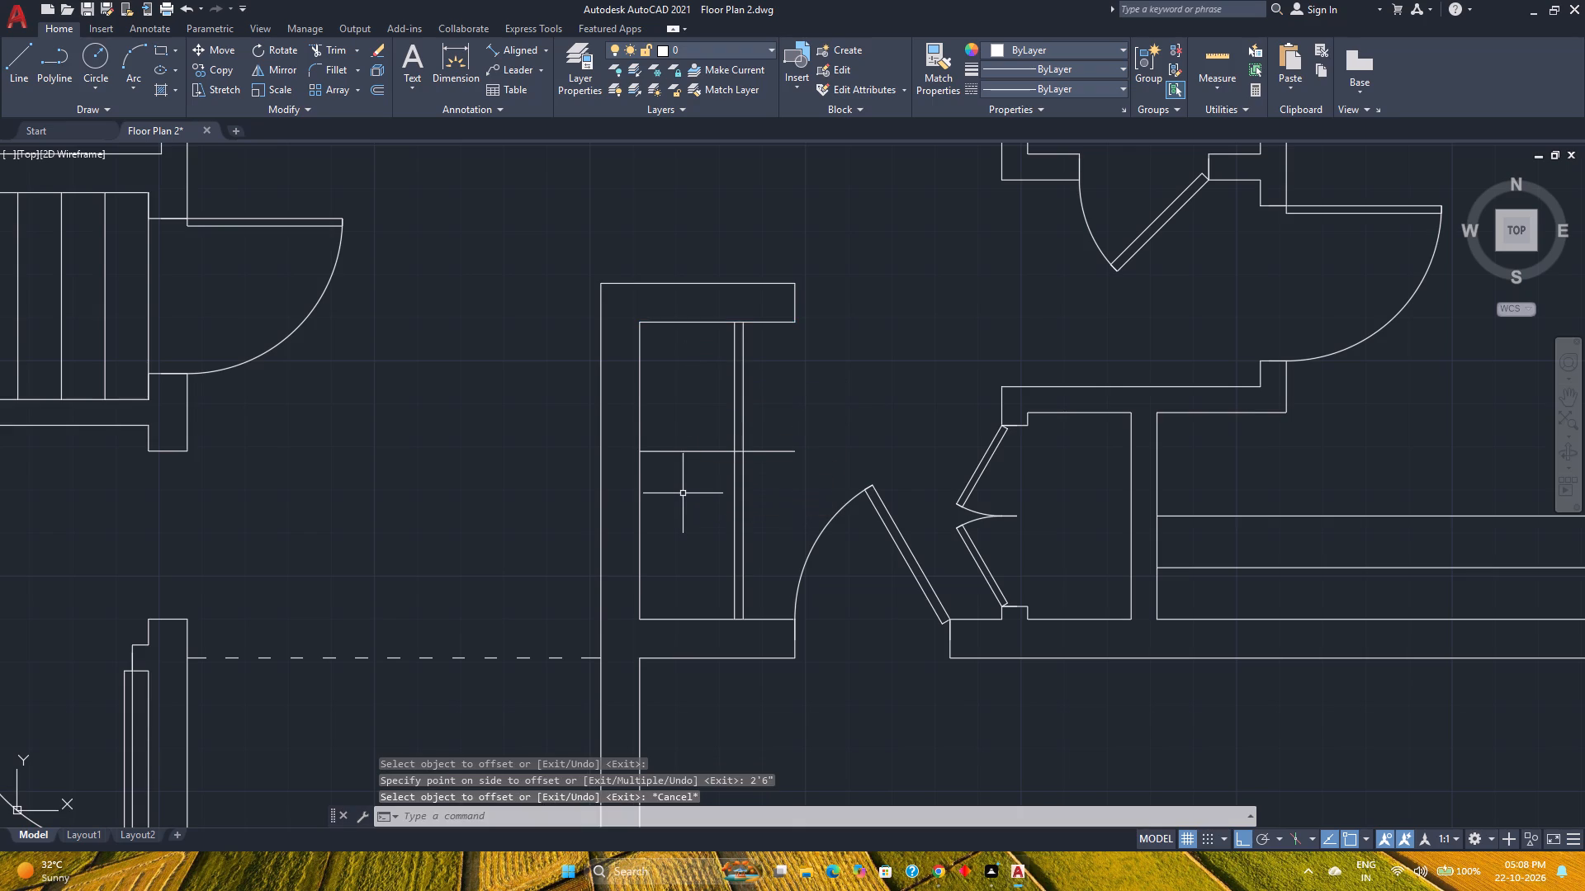
Trim the outer vertical offset line above the new horizontal line and the horizontal line's overhang beyond it.
{"action": "type", "text": "tr"}
{"action": "key", "text": "Return"}
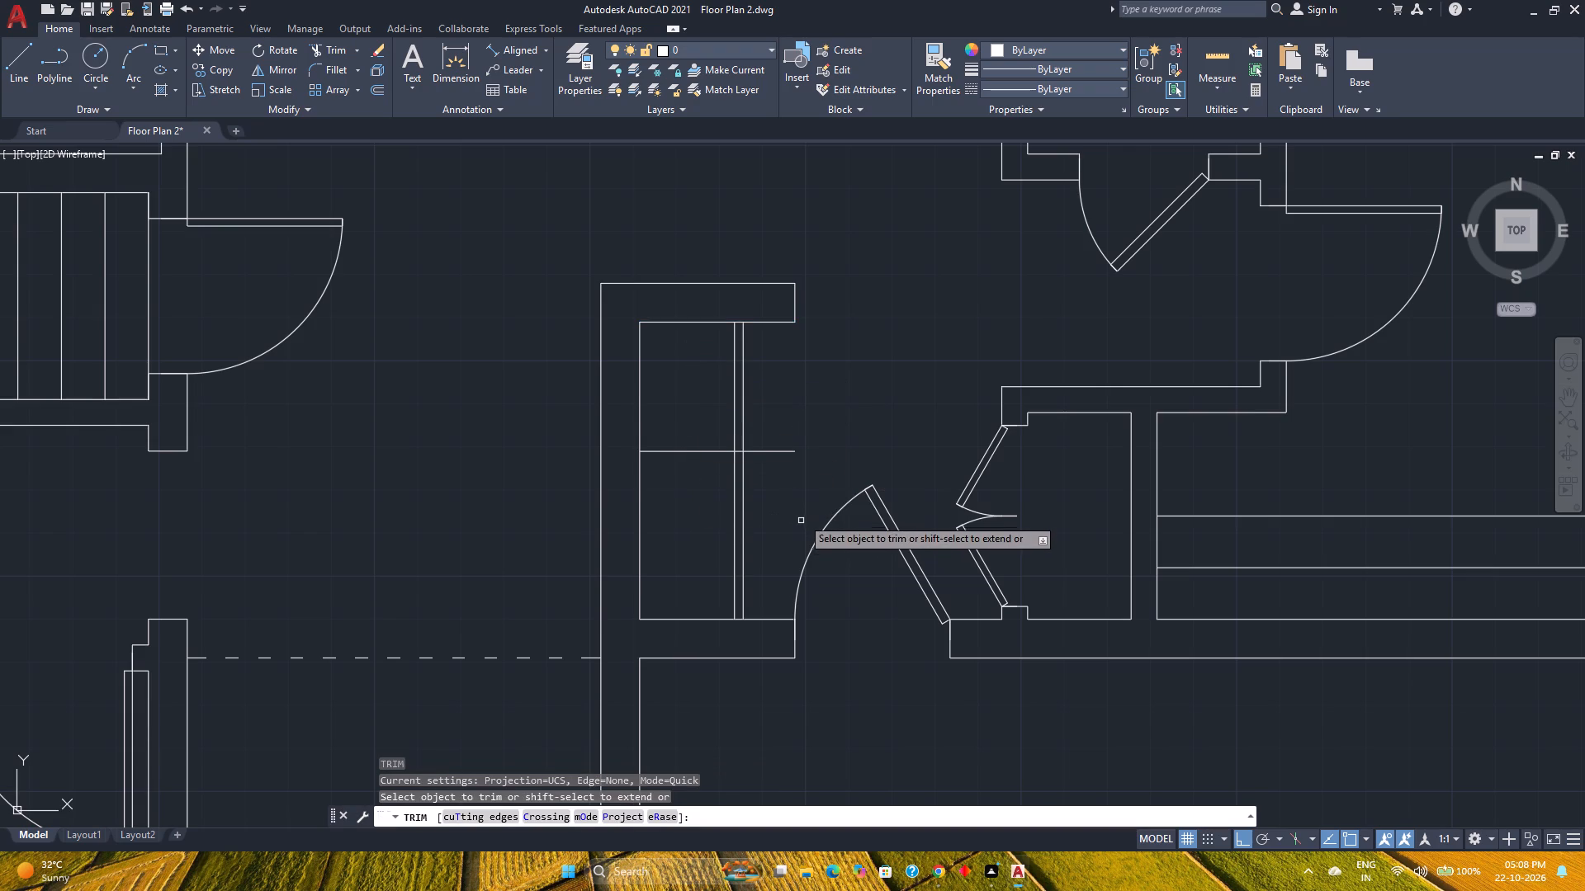
{"action": "scroll", "coordinate": [802, 492], "scroll_direction": "up", "scroll_amount": 3}
{"action": "left_click_drag", "start_coordinate": [560, 292], "coordinate": [606, 326]}
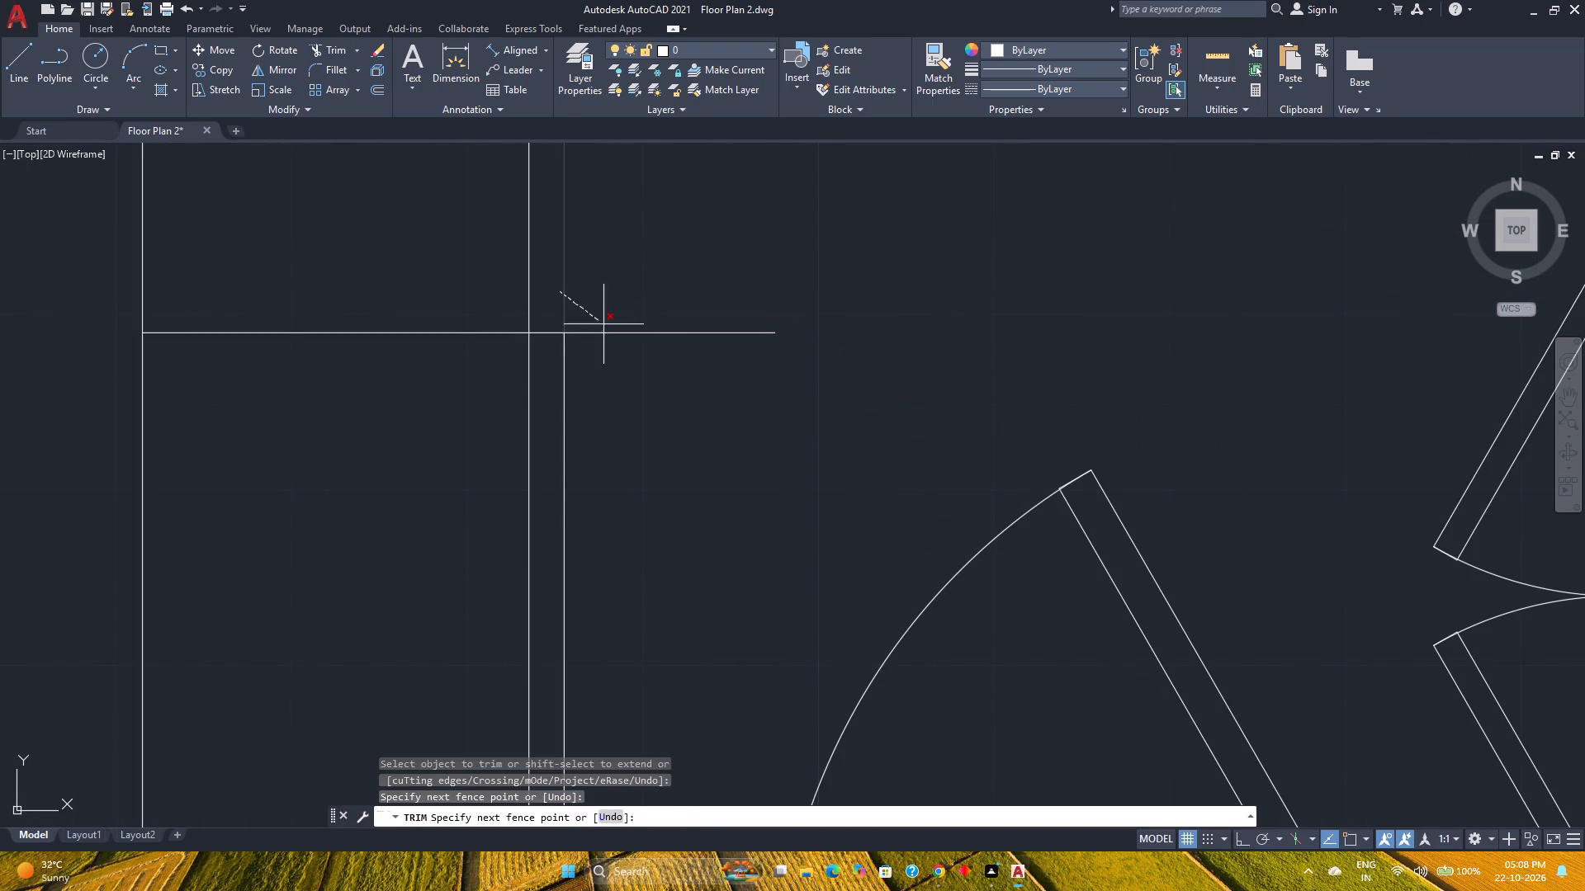
{"action": "left_click_drag", "start_coordinate": [606, 326], "coordinate": [648, 360]}
{"action": "scroll", "coordinate": [648, 360], "scroll_direction": "down", "scroll_amount": 3}
{"action": "middle_click_drag", "start_coordinate": [667, 382], "coordinate": [703, 509]}
{"action": "scroll", "coordinate": [703, 509], "scroll_direction": "down", "scroll_amount": 1}
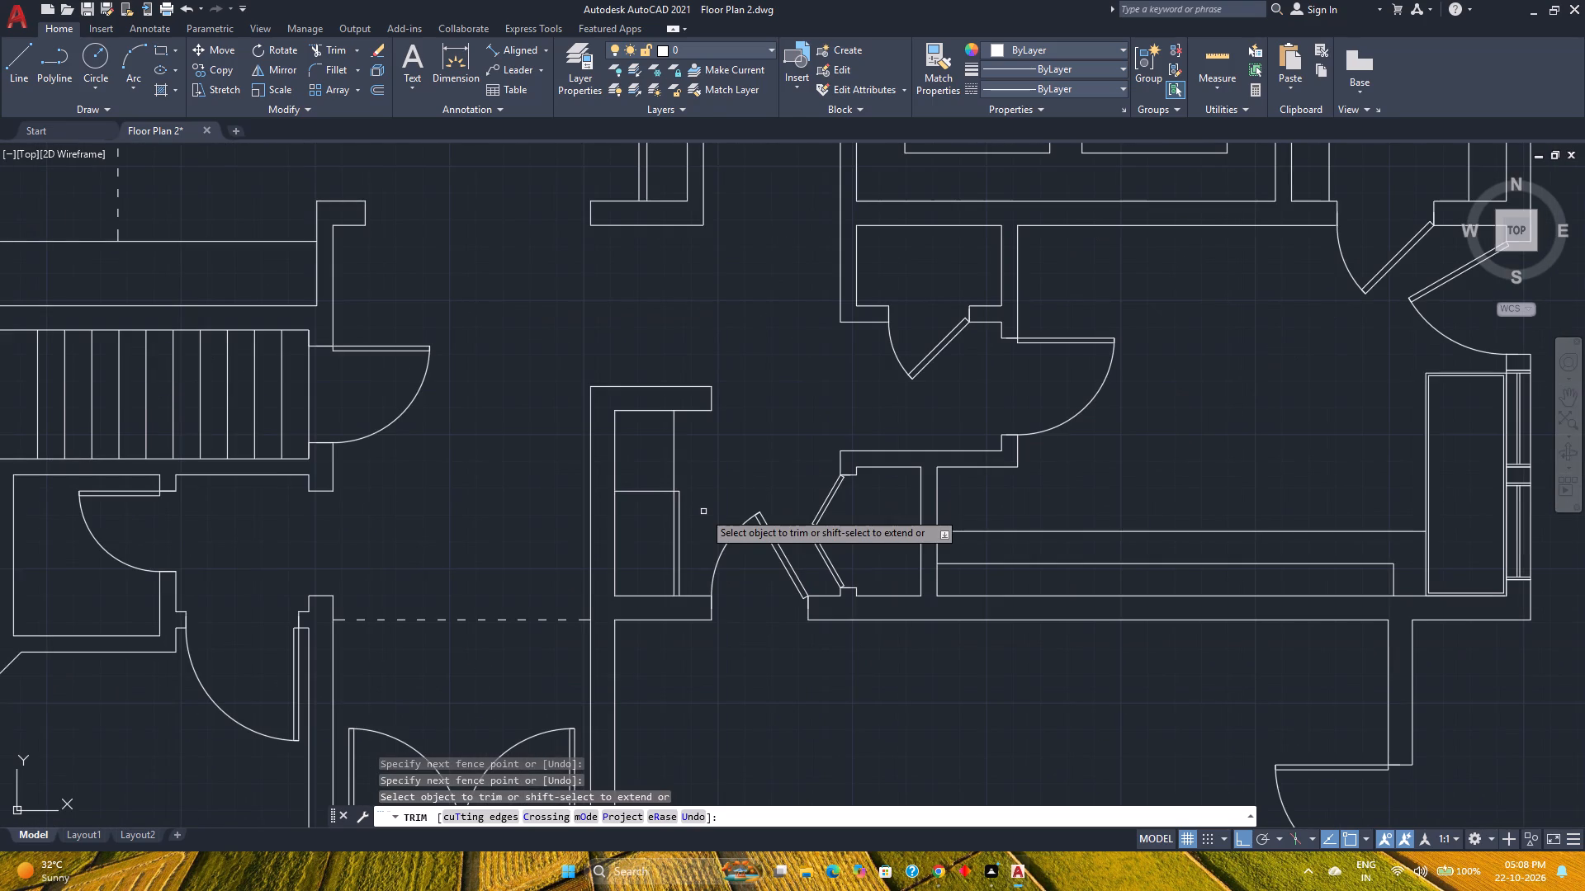
Fillet the corner between the horizontal line and the outer vertical line with a 2" radius.
{"action": "scroll", "coordinate": [693, 477], "scroll_direction": "up", "scroll_amount": 3}
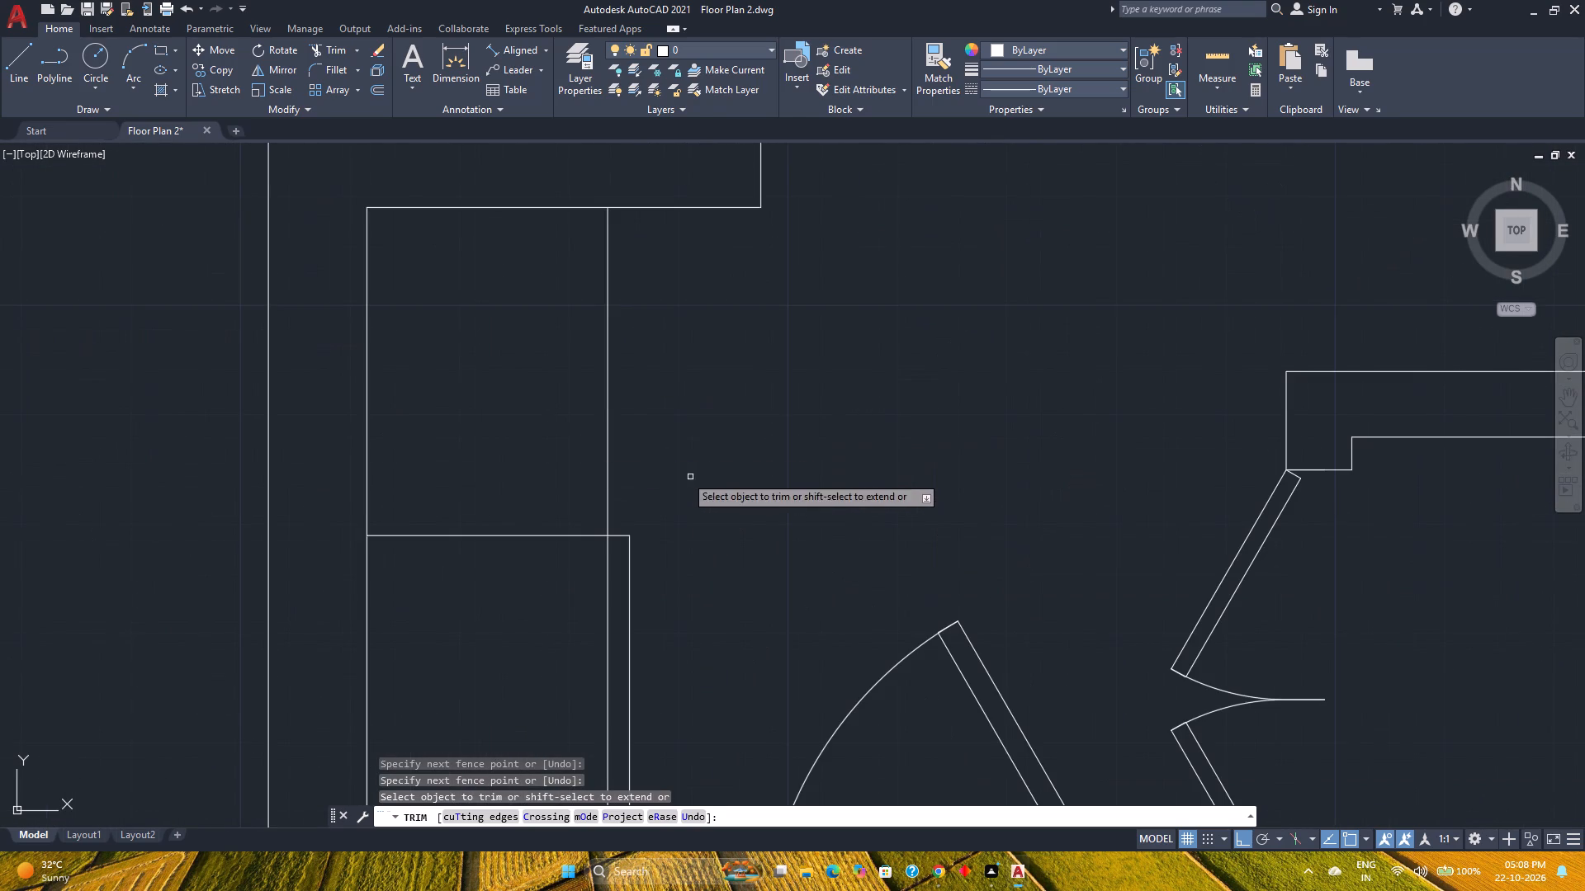
{"action": "left_click", "coordinate": [323, 65]}
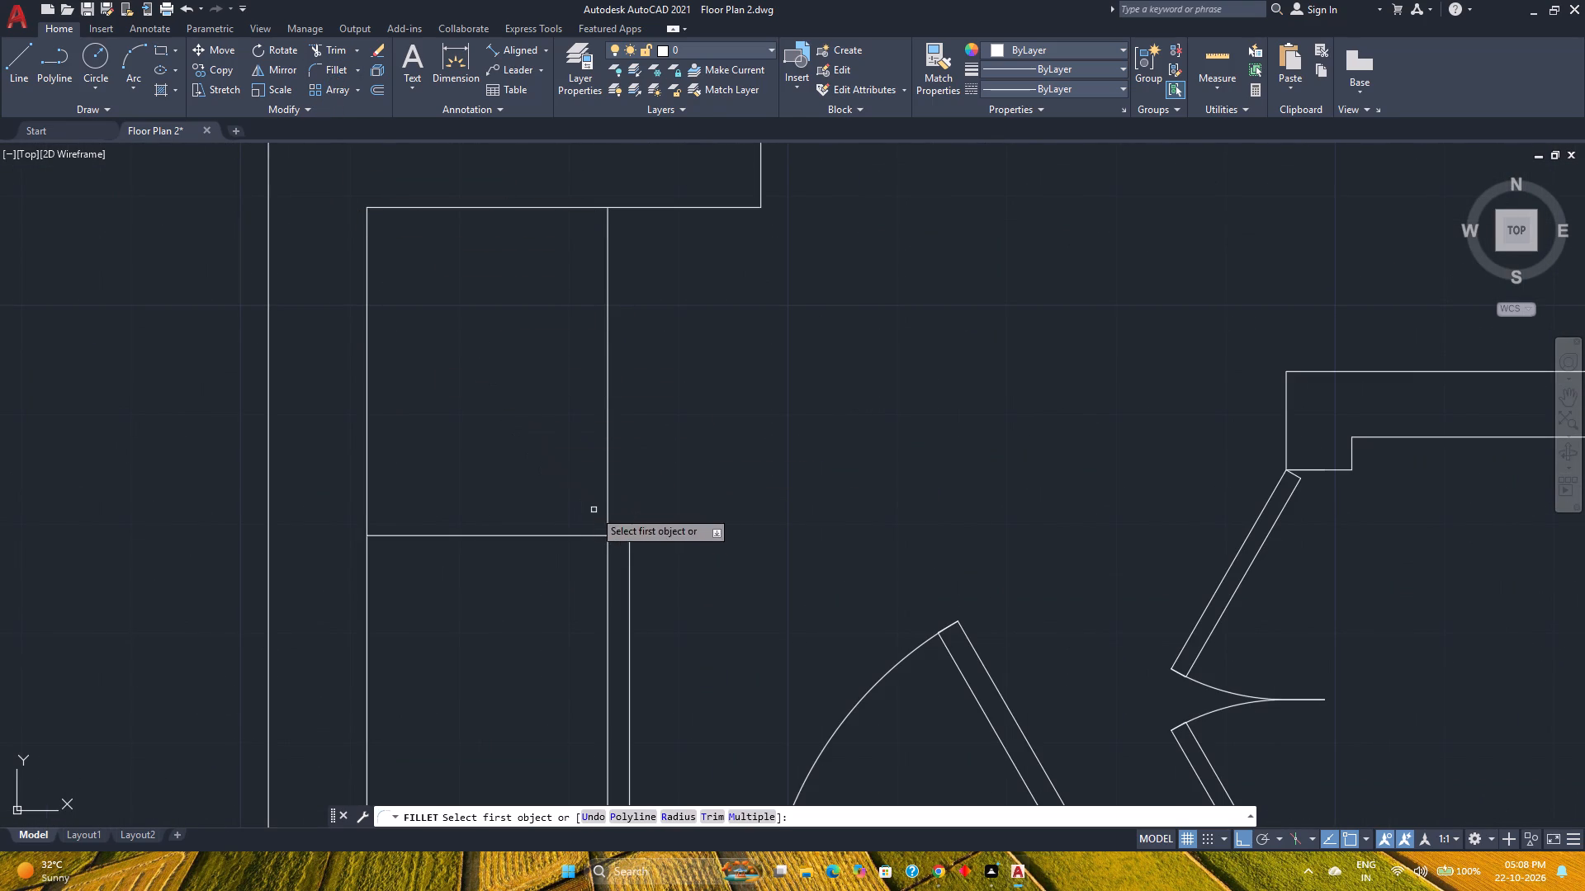
{"action": "left_click", "coordinate": [684, 813]}
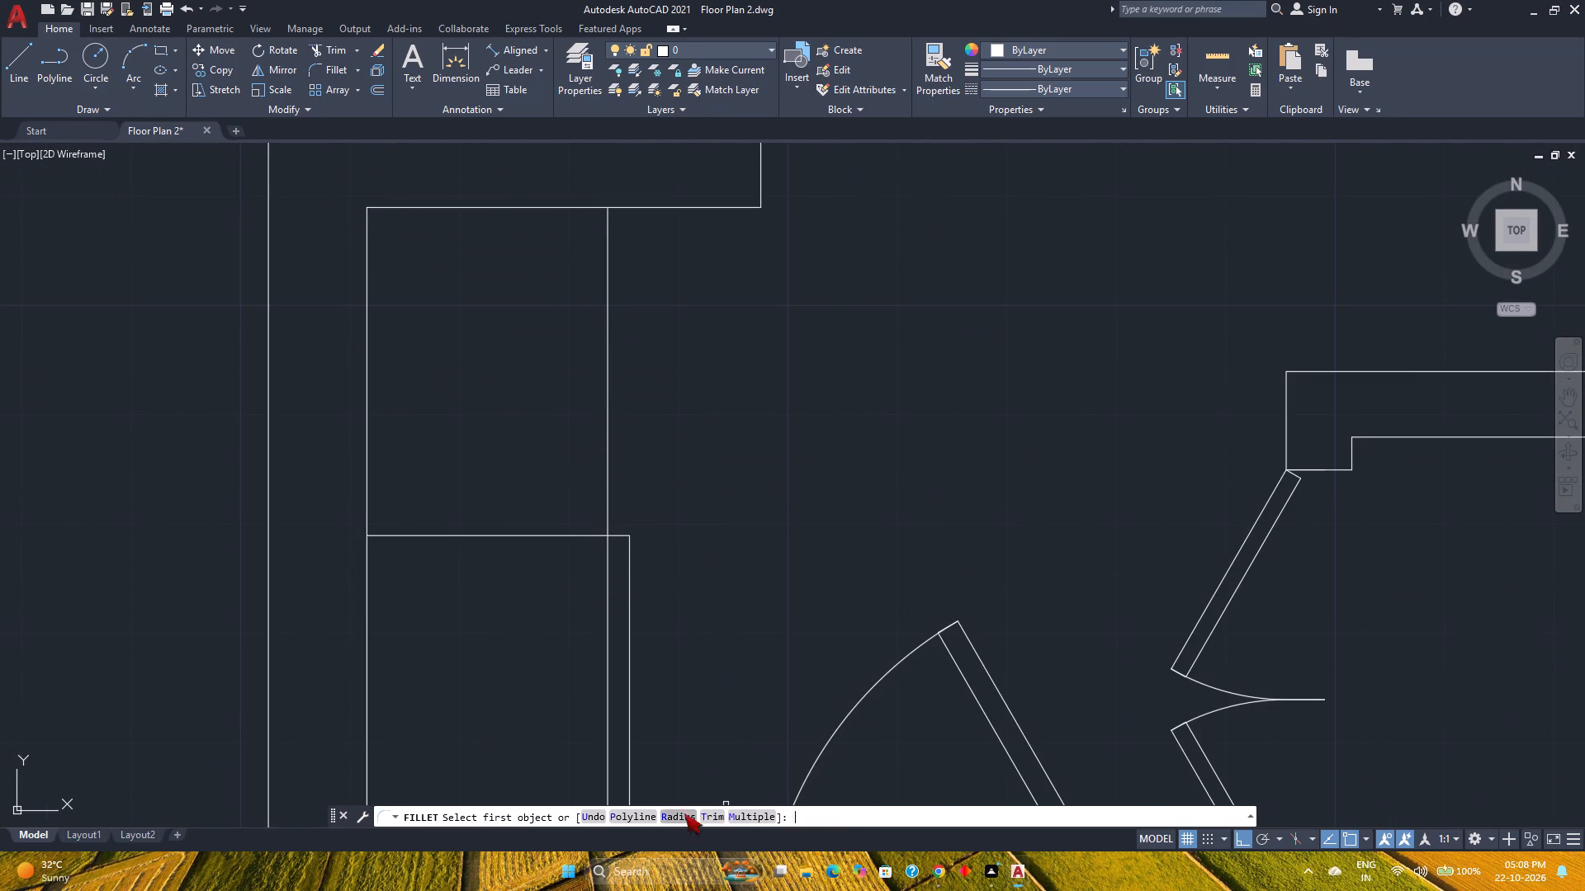
{"action": "key", "text": "2"}
{"action": "key", "text": "Return"}
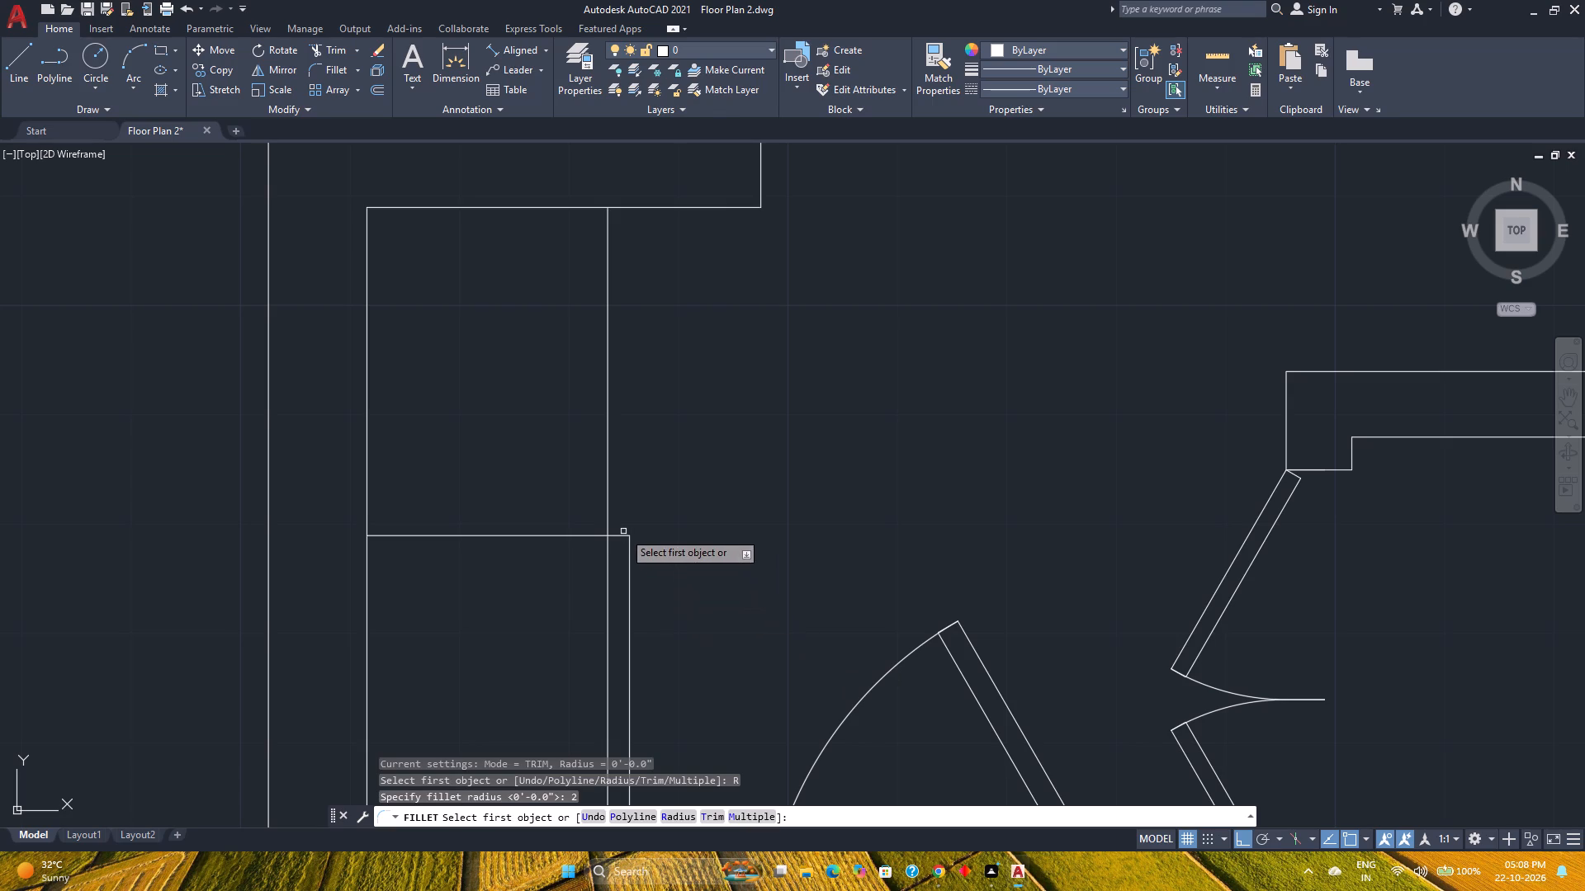
{"action": "left_click", "coordinate": [620, 535]}
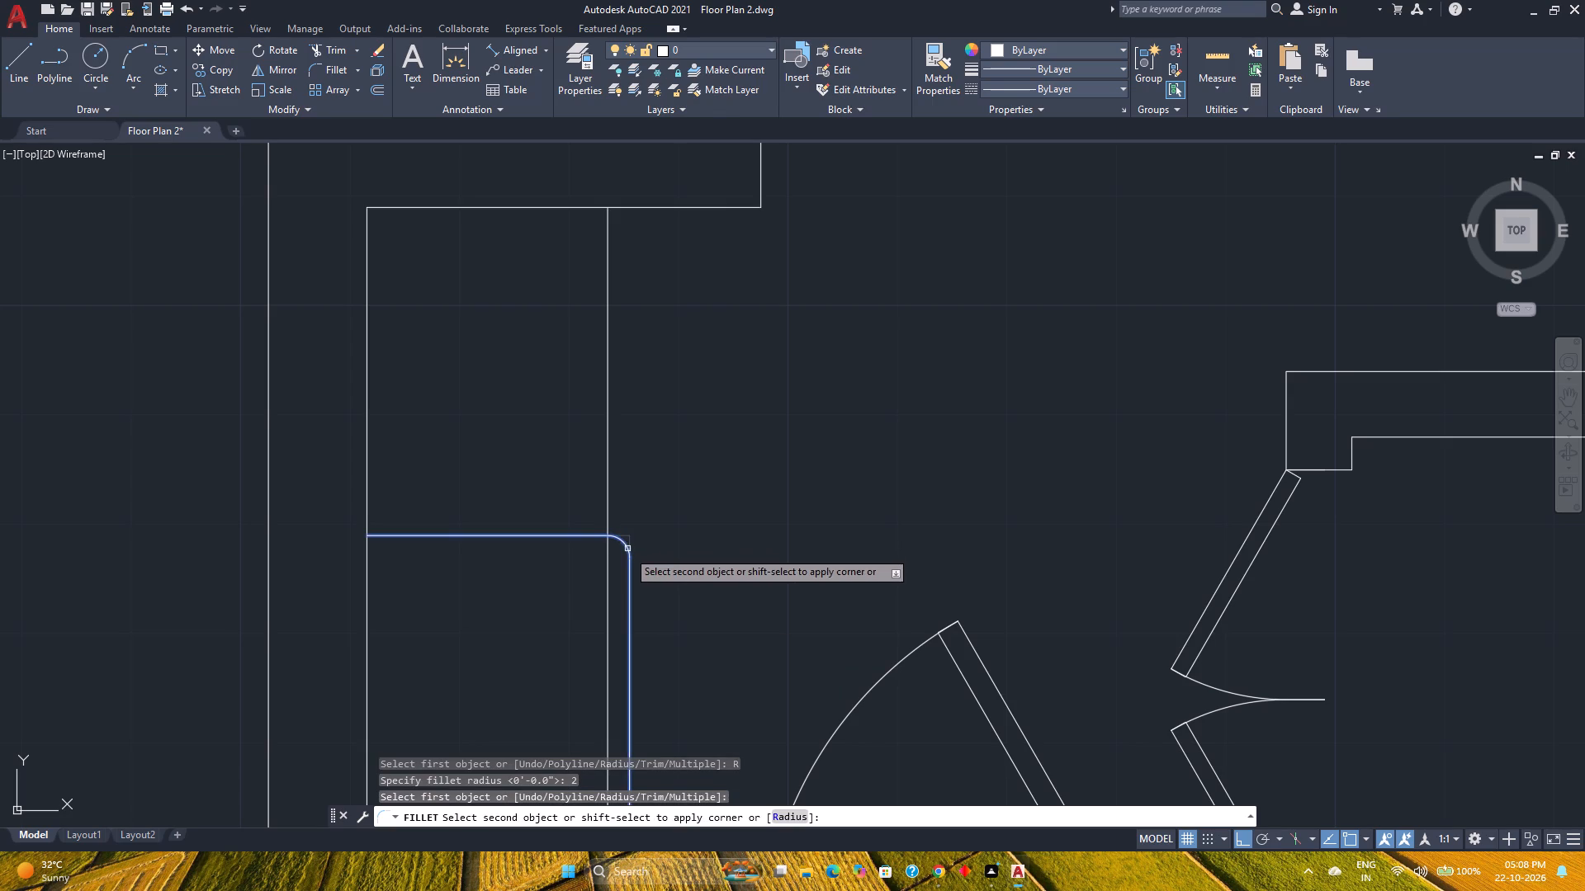
{"action": "left_click", "coordinate": [627, 550]}
Trim away the inner vertical line inside the rounded-corner unit, below its horizontal line in the hallway recess.
{"action": "scroll", "coordinate": [672, 528], "scroll_direction": "down", "scroll_amount": 2}
{"action": "middle_click_drag", "start_coordinate": [683, 549], "coordinate": [646, 517]}
{"action": "middle_click", "coordinate": [646, 517]}
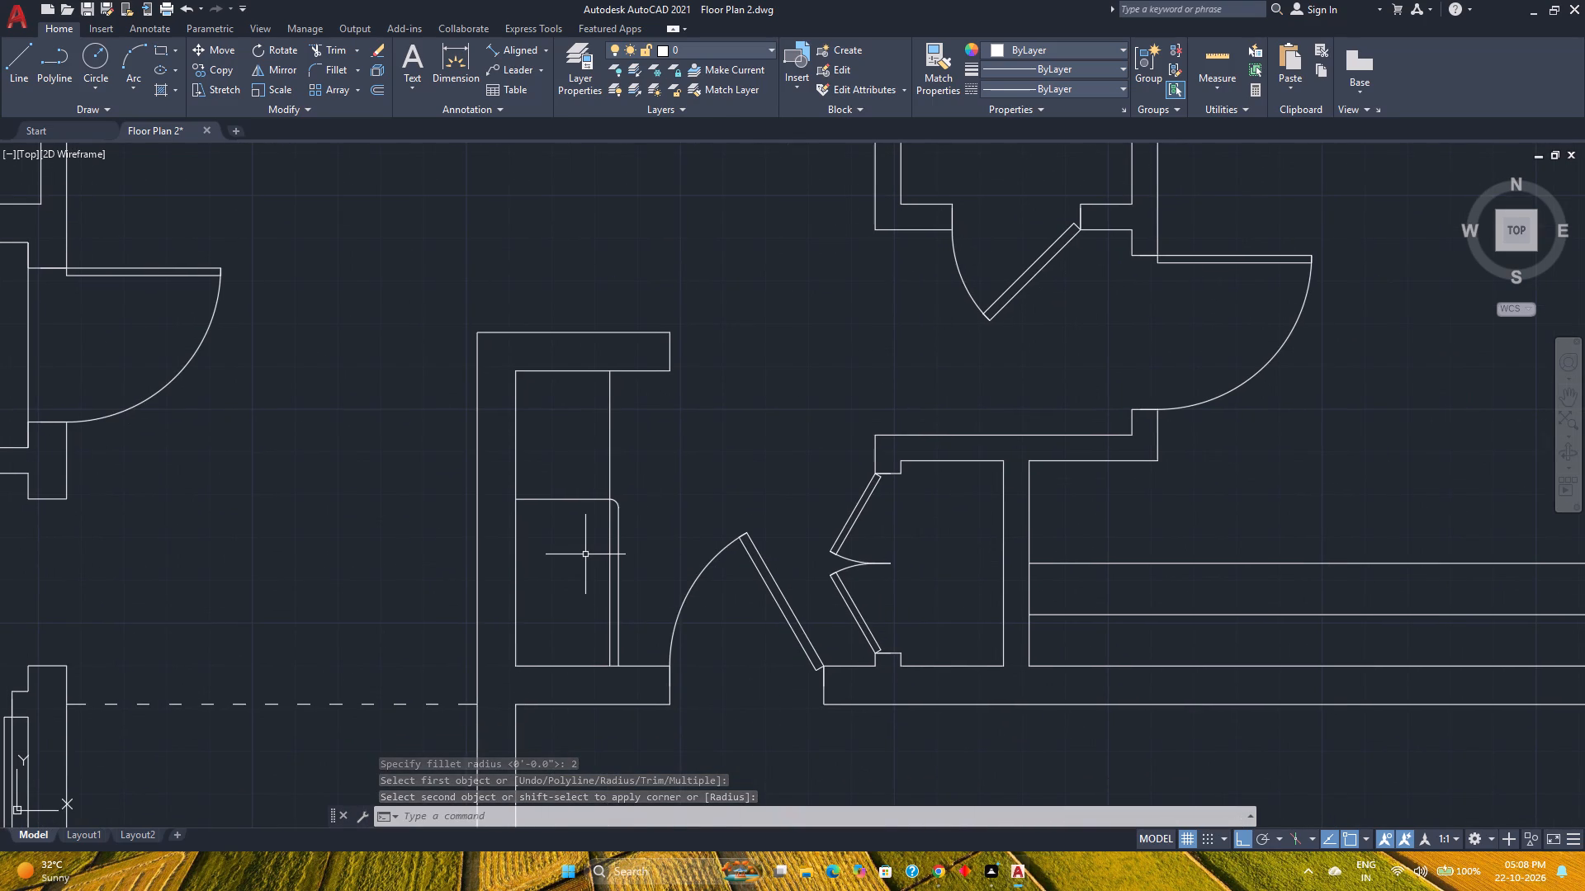
{"action": "type", "text": "tr"}
{"action": "key", "text": "Return"}
{"action": "scroll", "coordinate": [585, 554], "scroll_direction": "up", "scroll_amount": 3}
{"action": "left_click", "coordinate": [704, 474]}
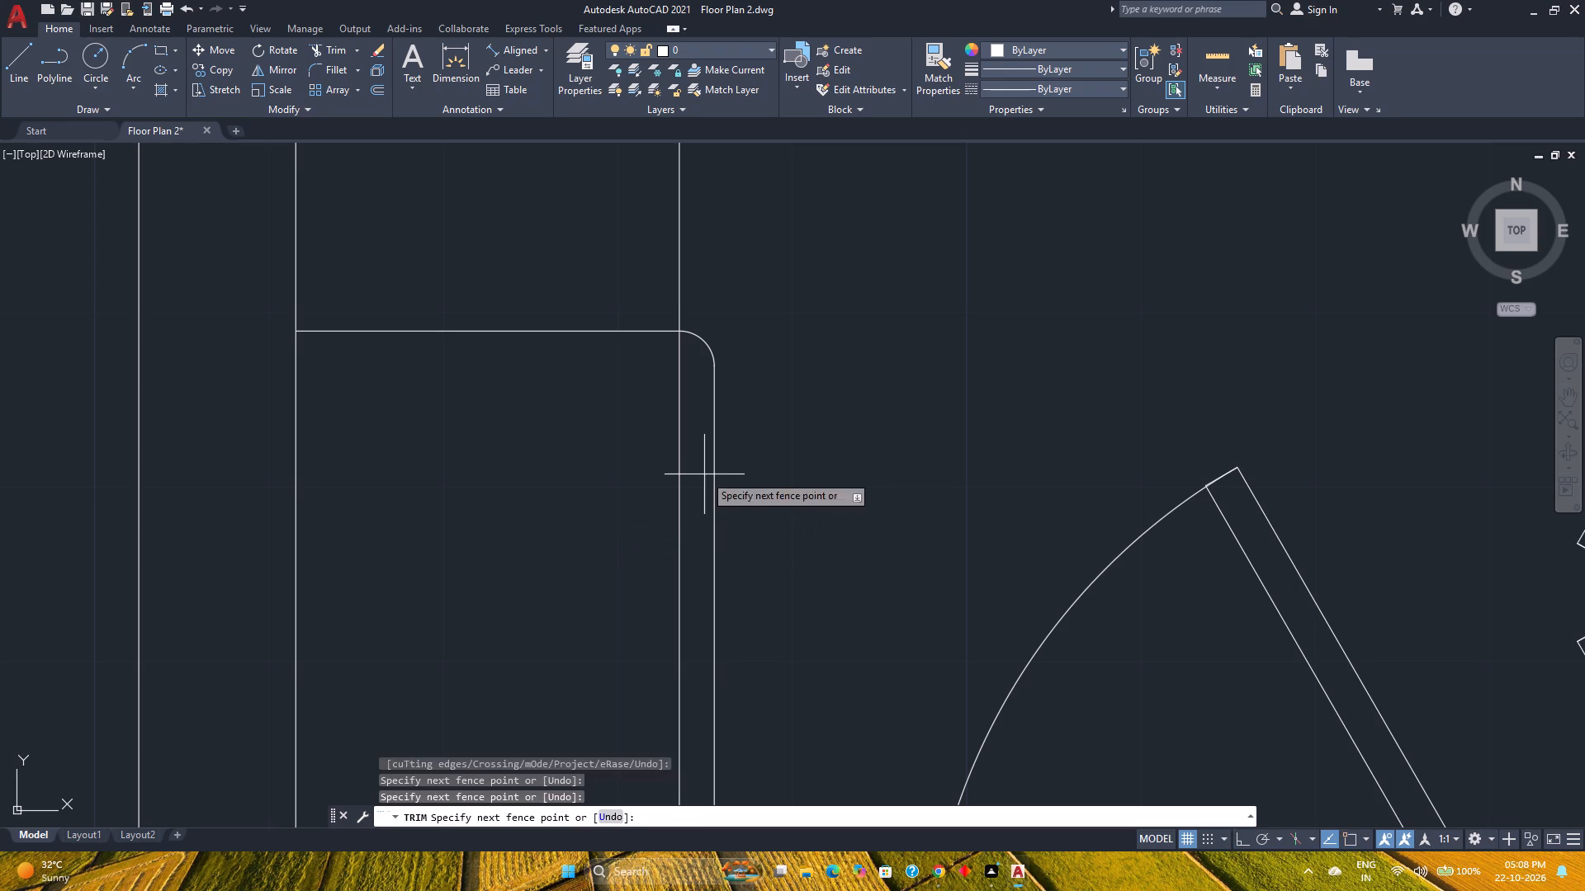
{"action": "left_click", "coordinate": [619, 481]}
{"action": "key", "text": "Escape"}
{"action": "scroll", "coordinate": [650, 513], "scroll_direction": "down", "scroll_amount": 4}
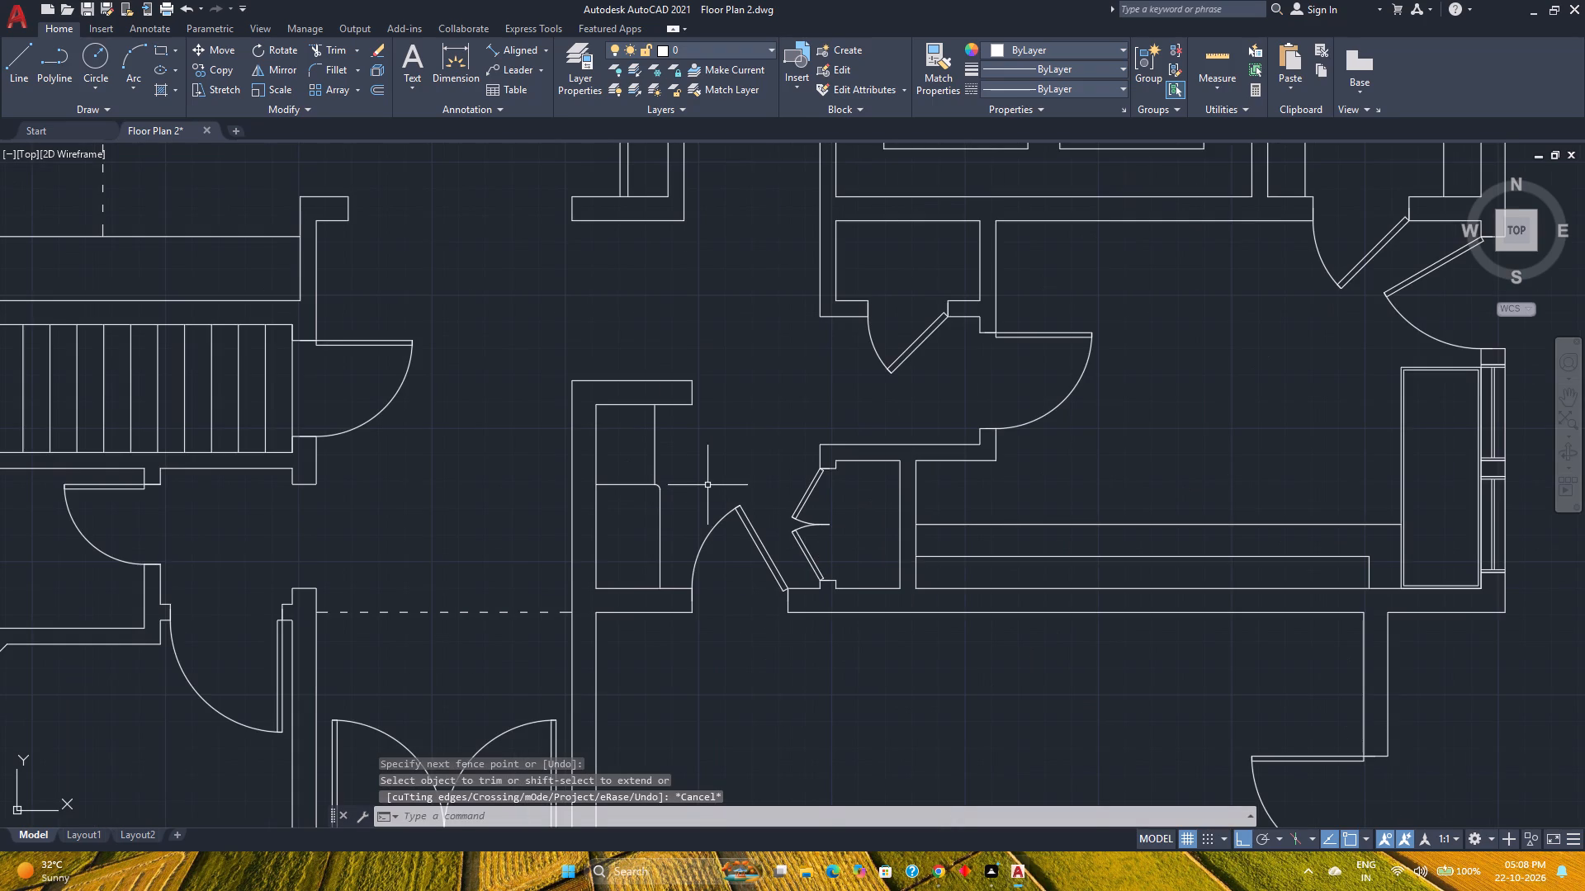
Save the drawing.
{"action": "key", "text": "ctrl+s"}
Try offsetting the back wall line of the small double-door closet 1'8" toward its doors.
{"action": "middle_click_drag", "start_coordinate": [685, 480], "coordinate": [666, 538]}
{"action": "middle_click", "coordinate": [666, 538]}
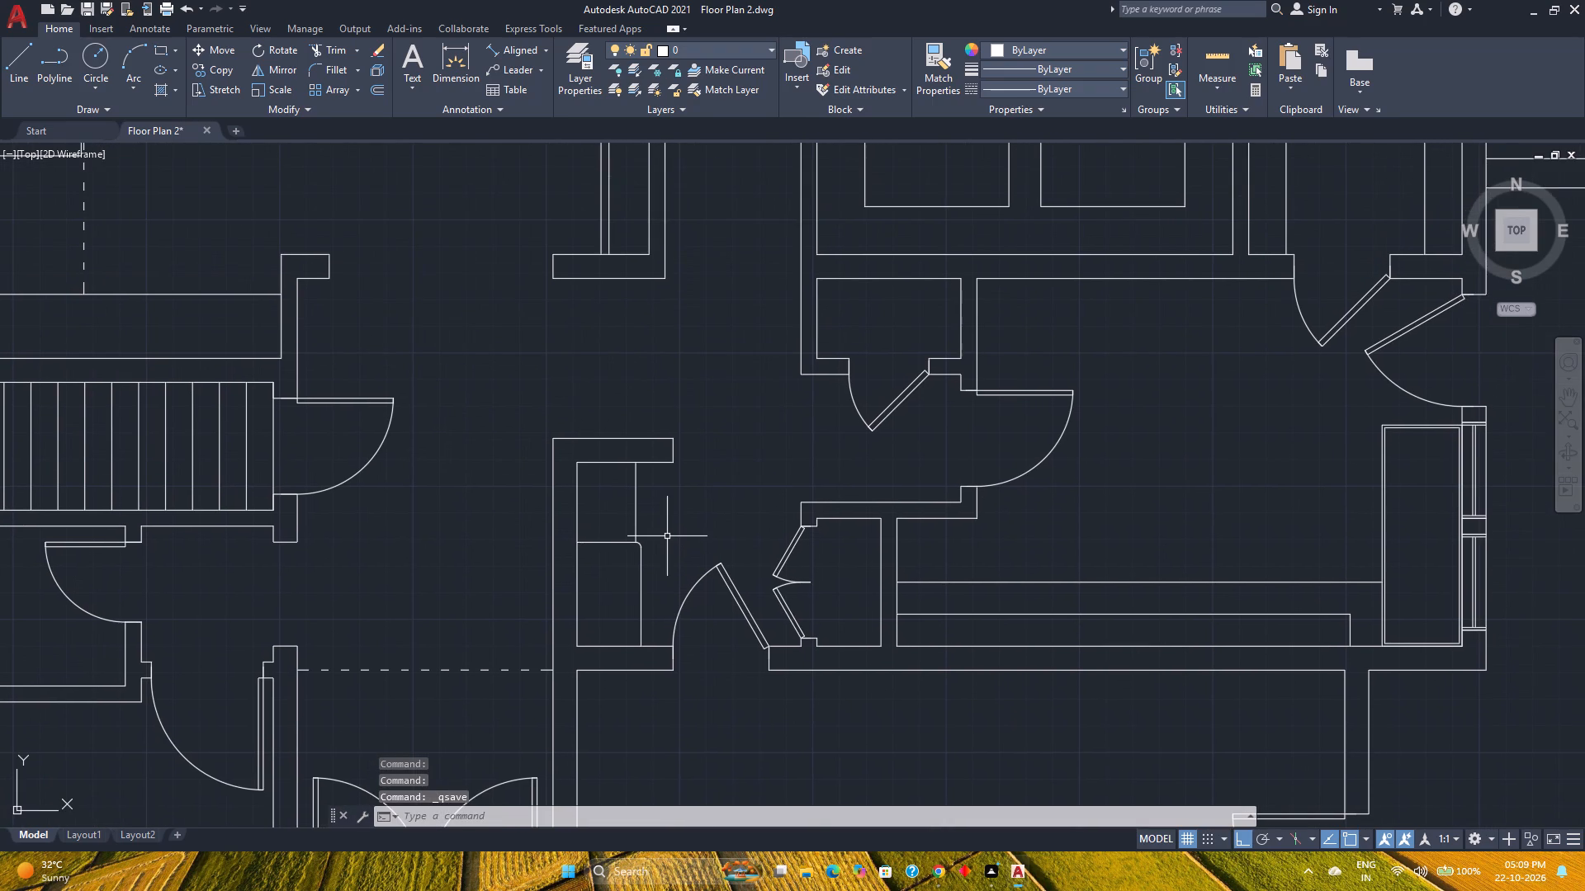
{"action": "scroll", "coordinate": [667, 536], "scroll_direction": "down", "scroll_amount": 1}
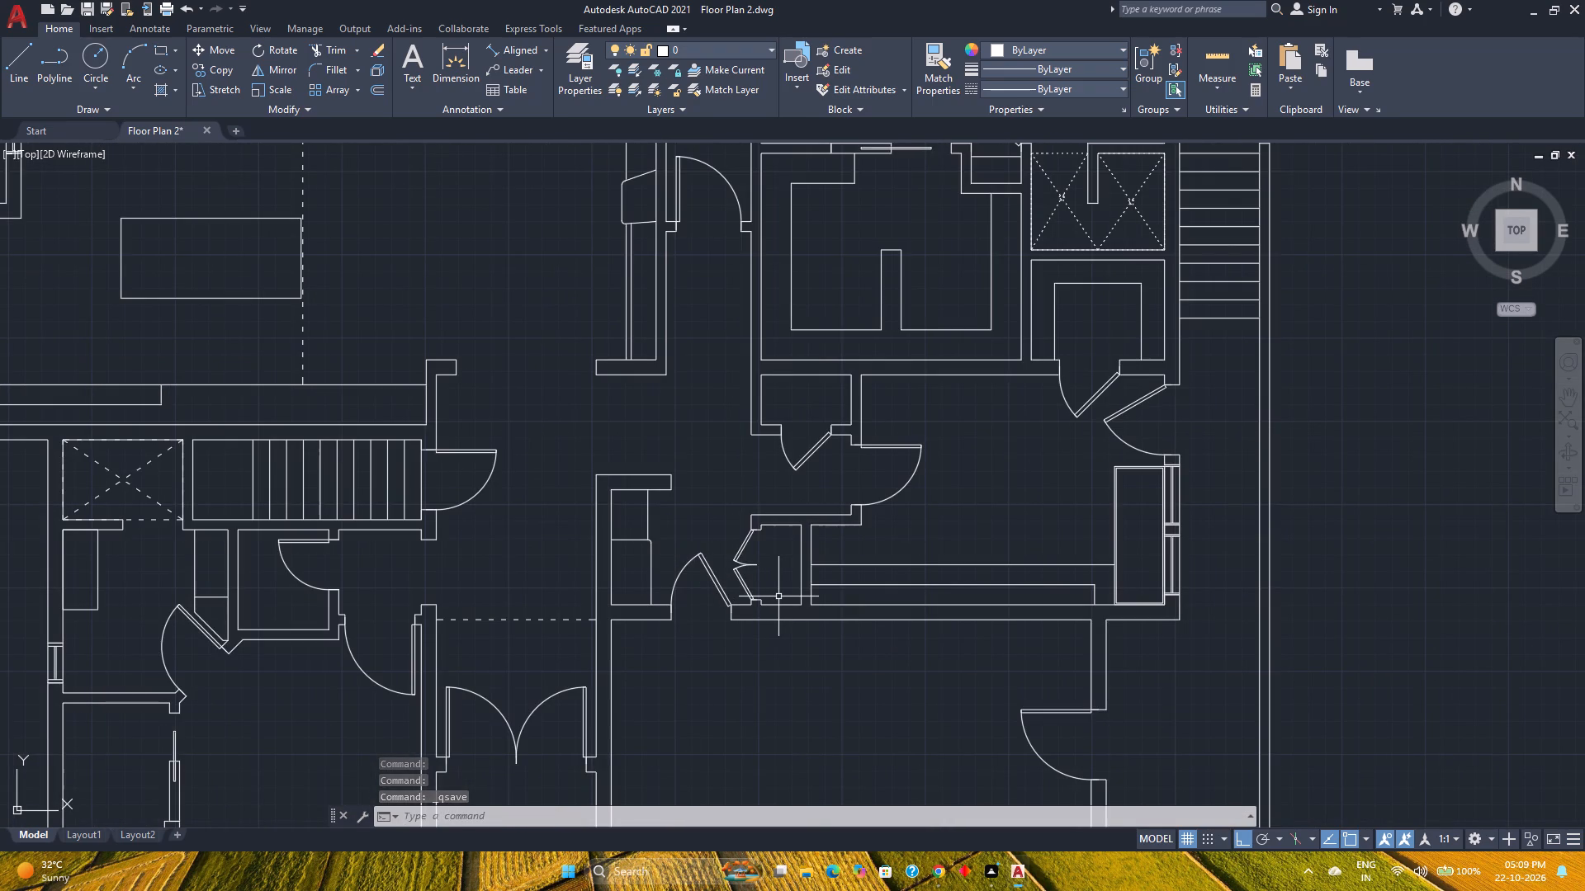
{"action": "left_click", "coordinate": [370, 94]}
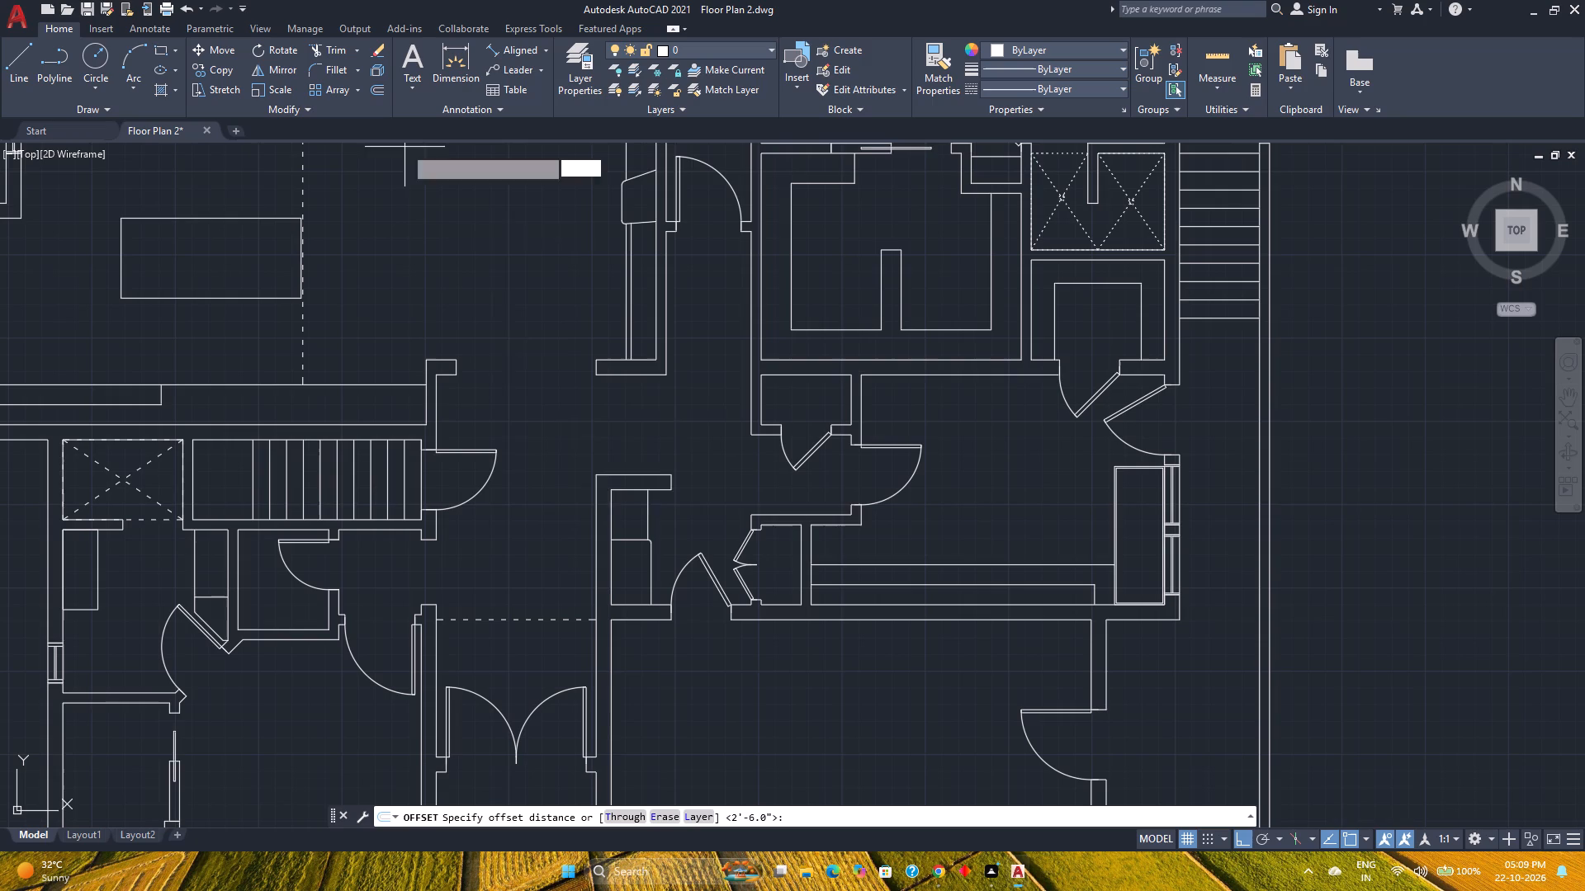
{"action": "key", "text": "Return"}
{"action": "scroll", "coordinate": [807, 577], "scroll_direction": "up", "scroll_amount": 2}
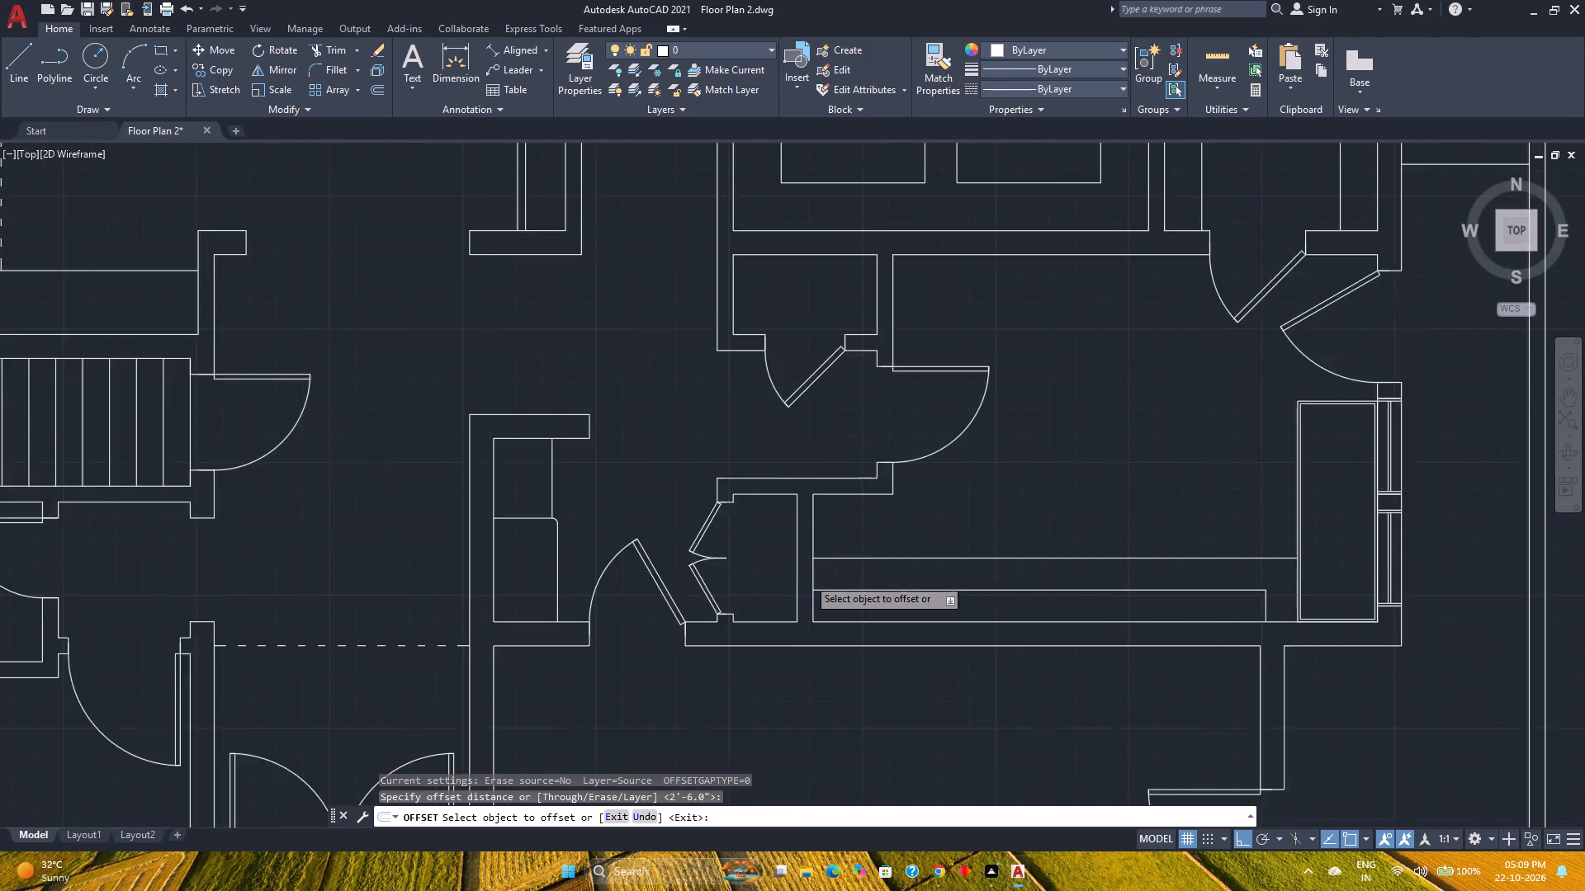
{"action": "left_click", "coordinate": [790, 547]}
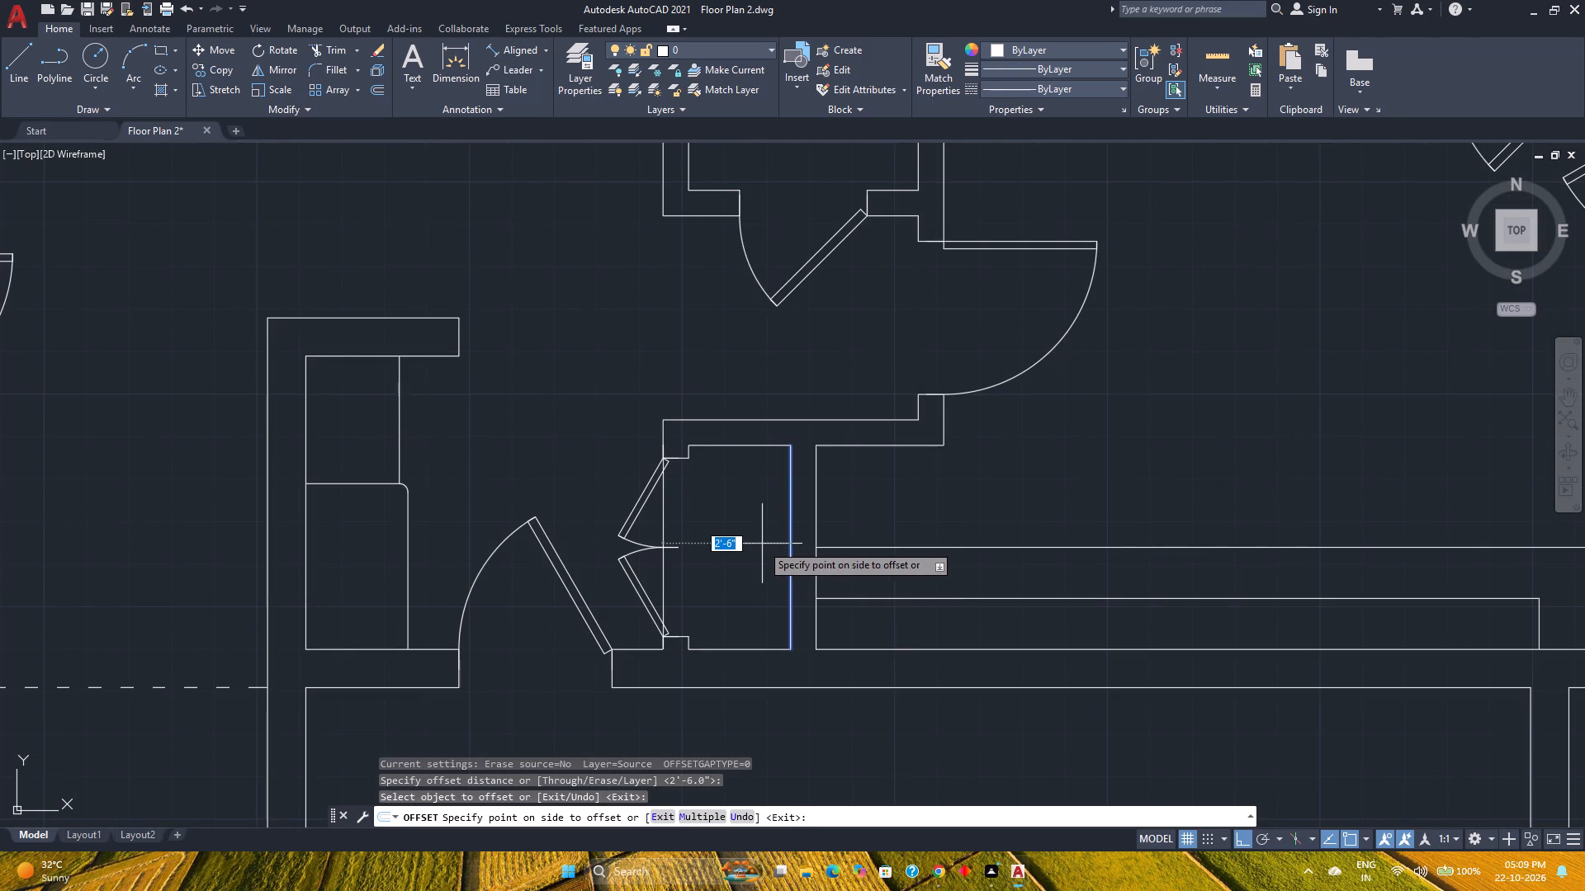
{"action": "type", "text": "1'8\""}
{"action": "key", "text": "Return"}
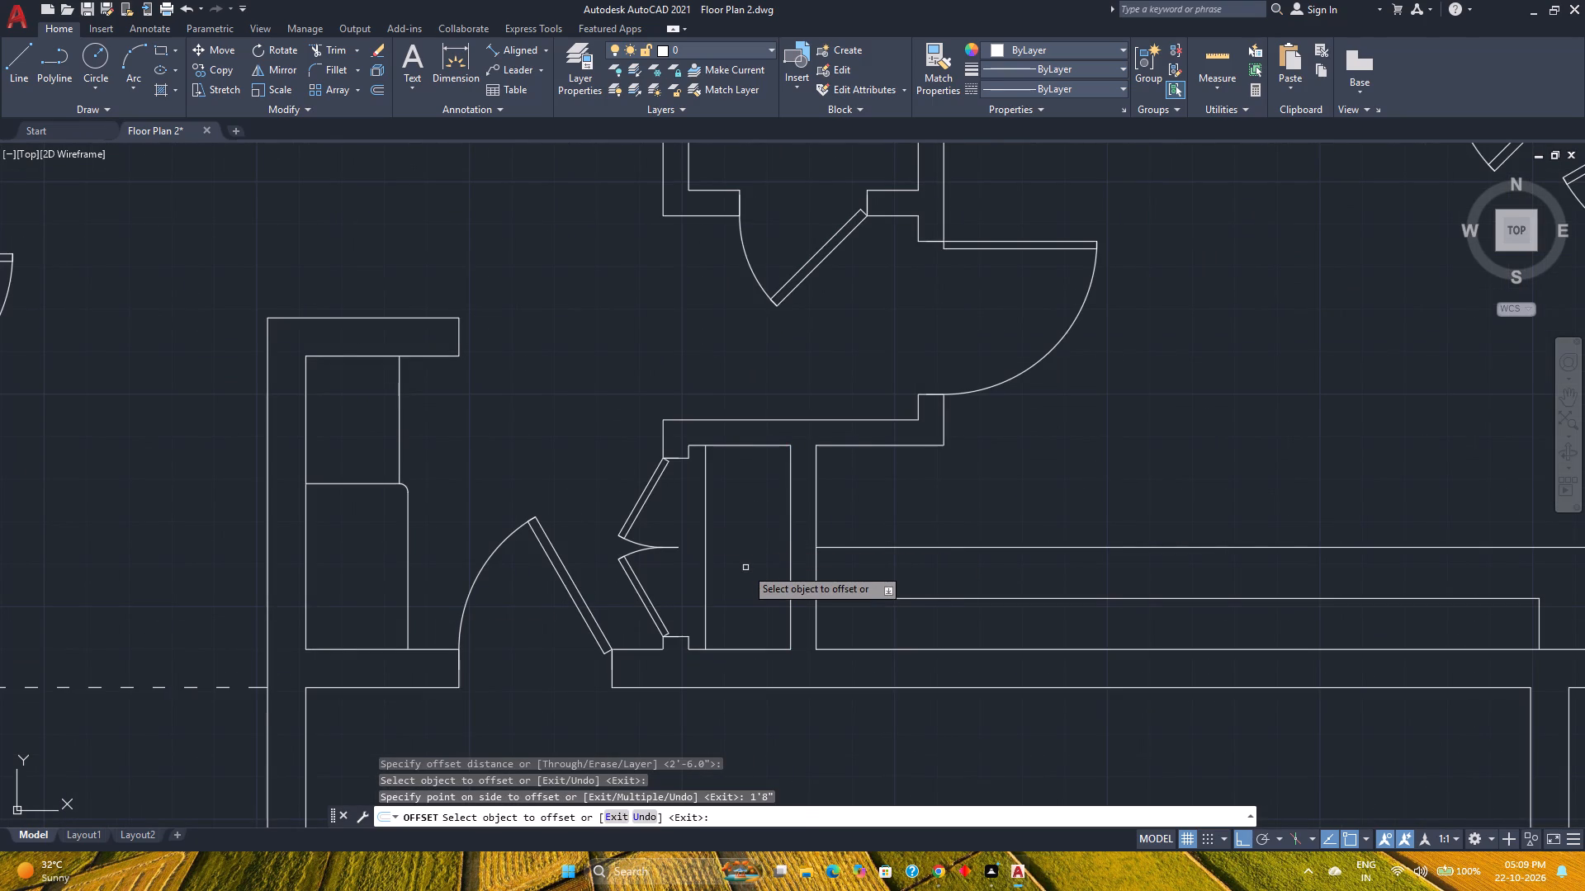
Offset the back wall line of the small double-door closet 1'6" toward its doors.
{"action": "left_click", "coordinate": [789, 542]}
{"action": "type", "text": "1'6\""}
{"action": "key", "text": "Return"}
{"action": "key", "text": "Escape"}
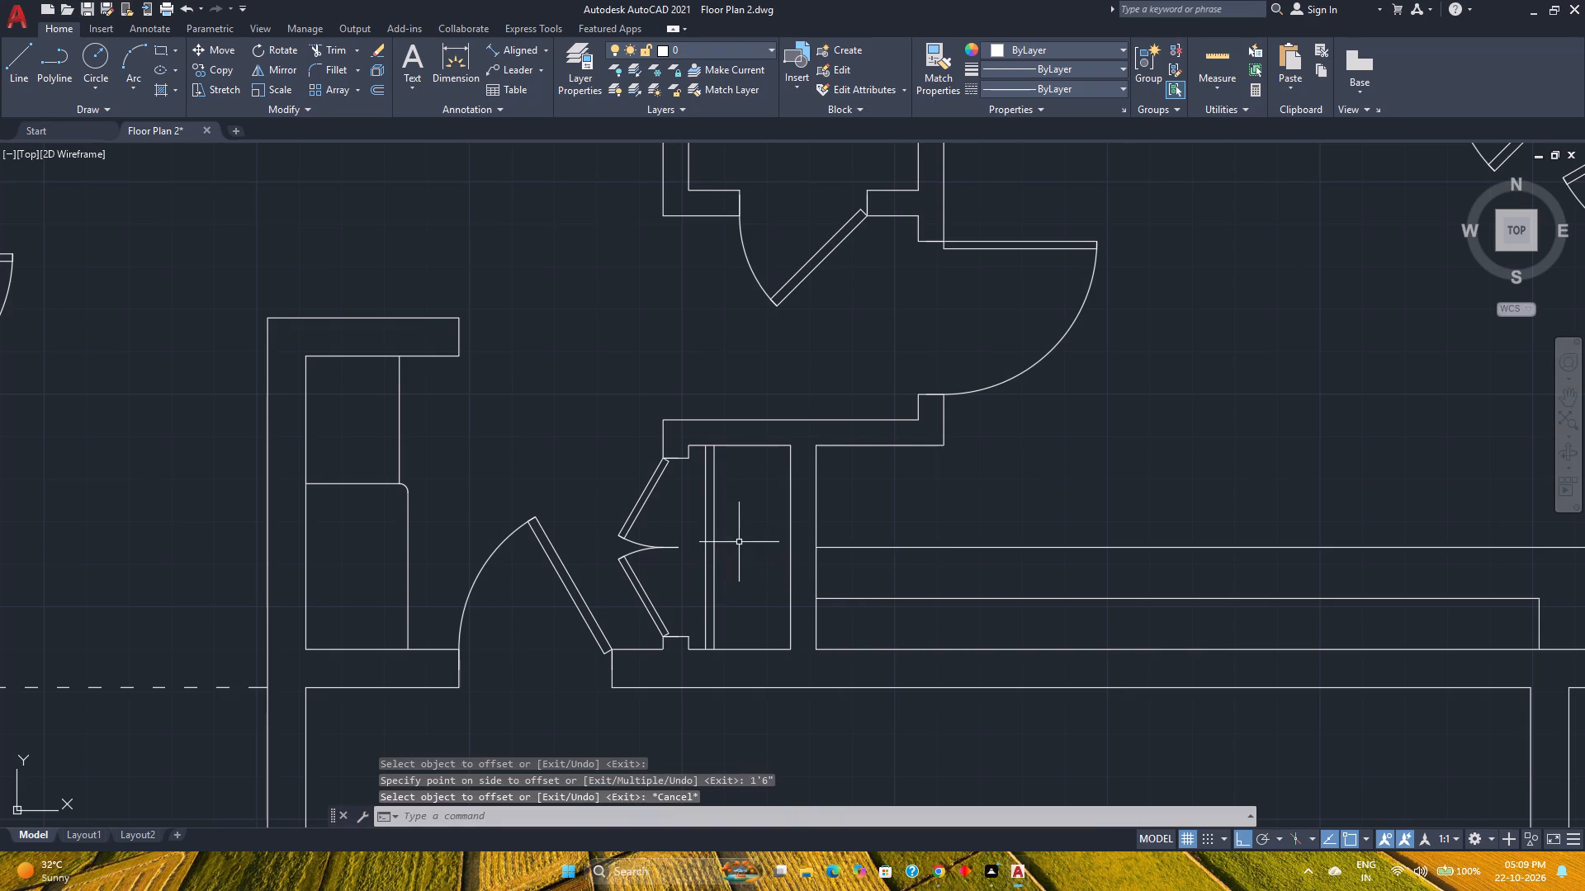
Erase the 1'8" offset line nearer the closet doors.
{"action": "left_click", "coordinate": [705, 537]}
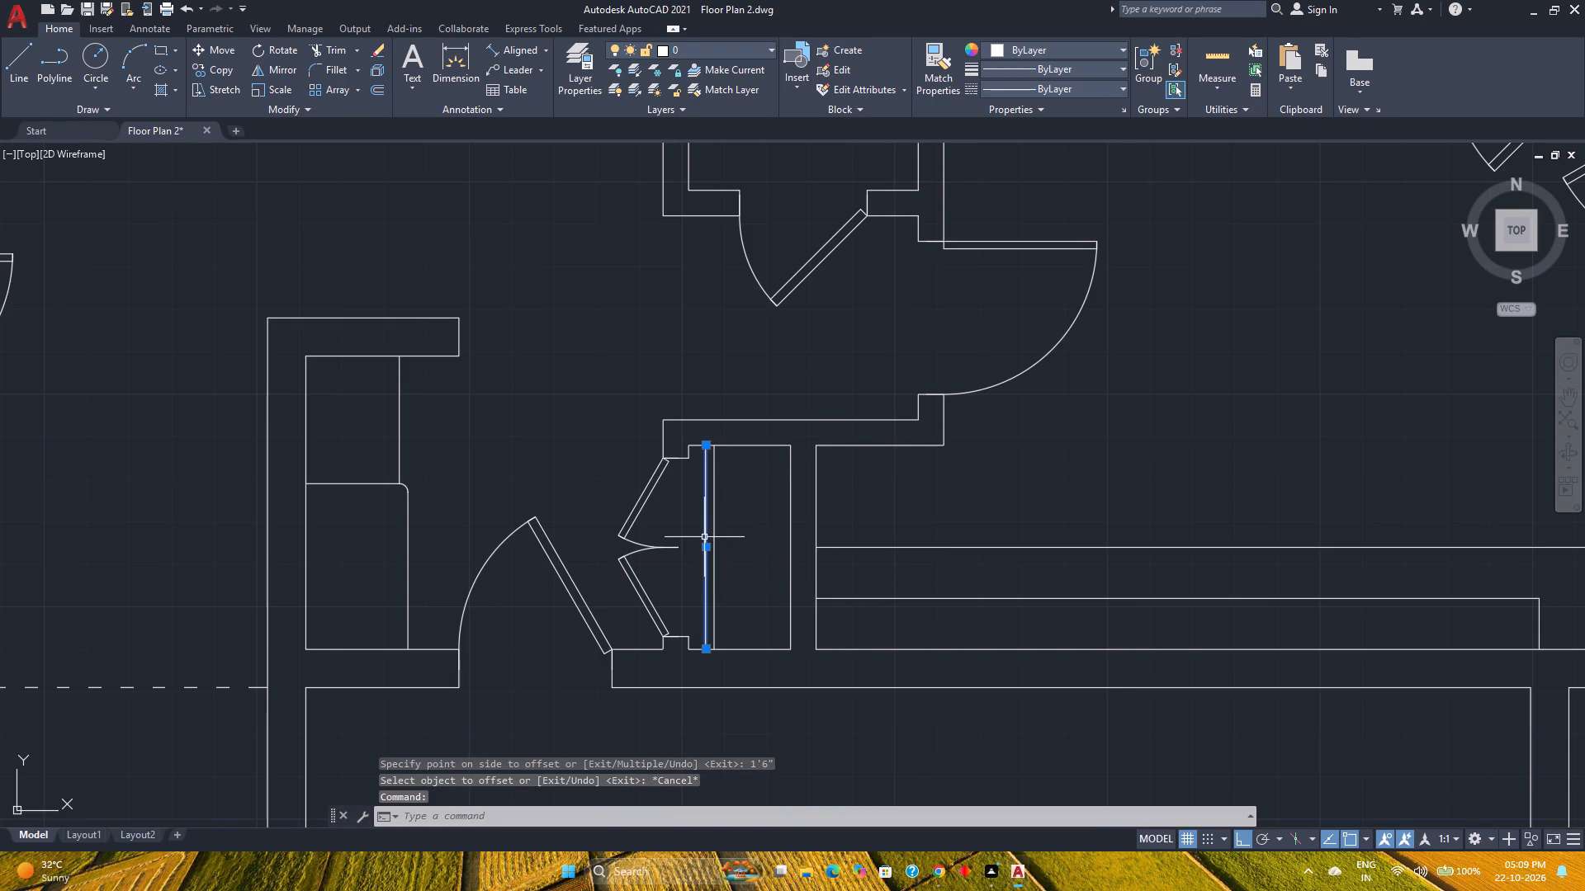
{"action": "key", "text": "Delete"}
Erase the dashed rectangle and its two dashed diagonals in the small compartment beside the staircase.
{"action": "scroll", "coordinate": [707, 537], "scroll_direction": "down", "scroll_amount": 2}
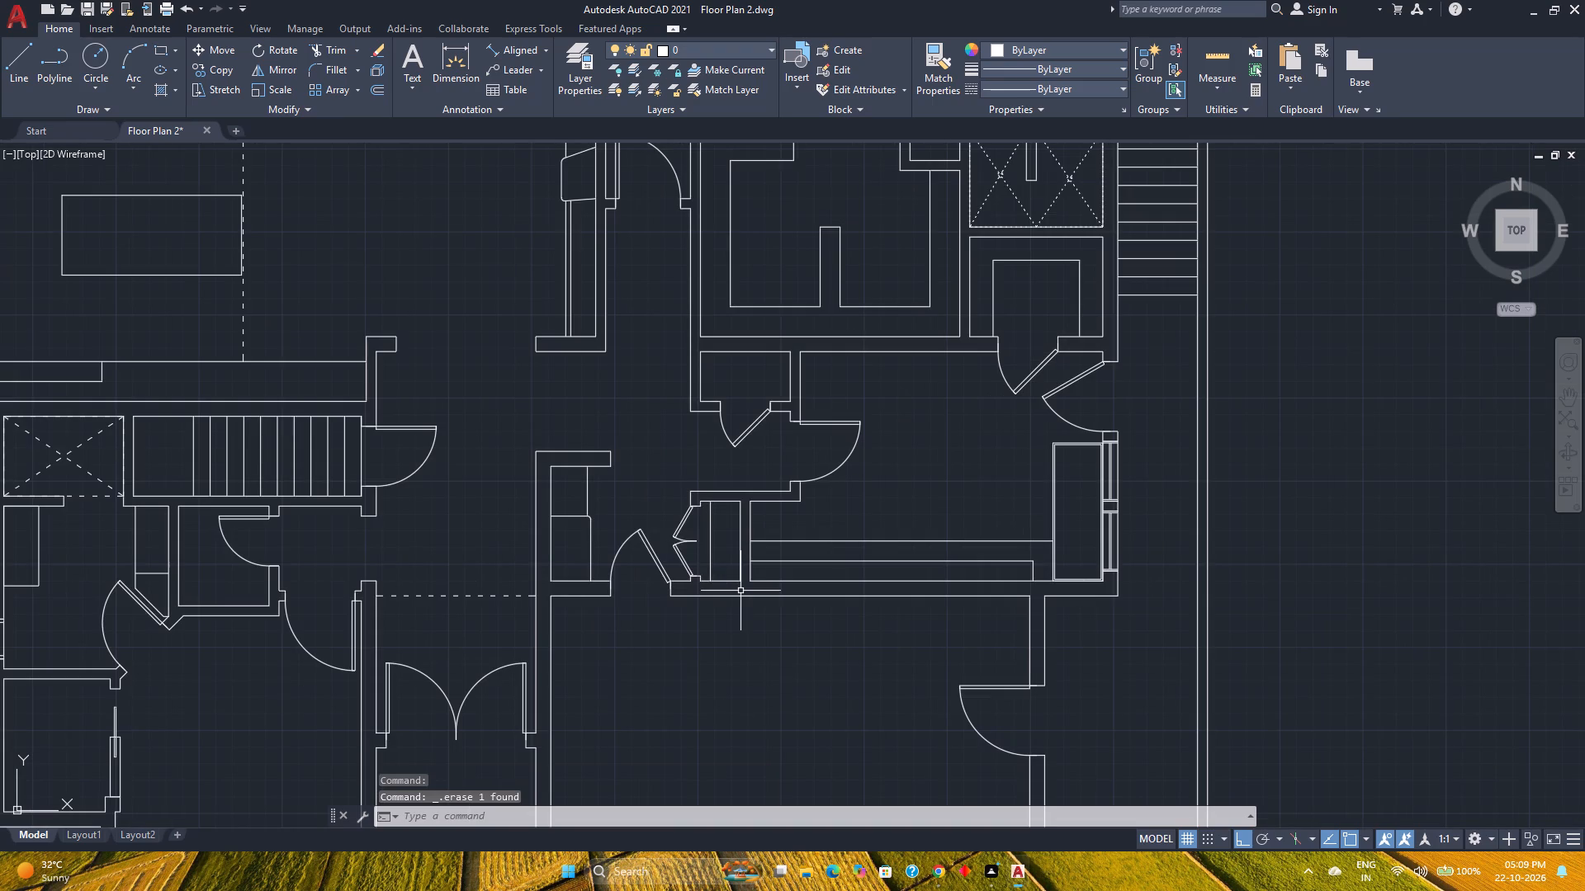
{"action": "scroll", "coordinate": [743, 592], "scroll_direction": "down", "scroll_amount": 1}
{"action": "middle_click_drag", "start_coordinate": [743, 592], "coordinate": [745, 532]}
{"action": "middle_click", "coordinate": [745, 532]}
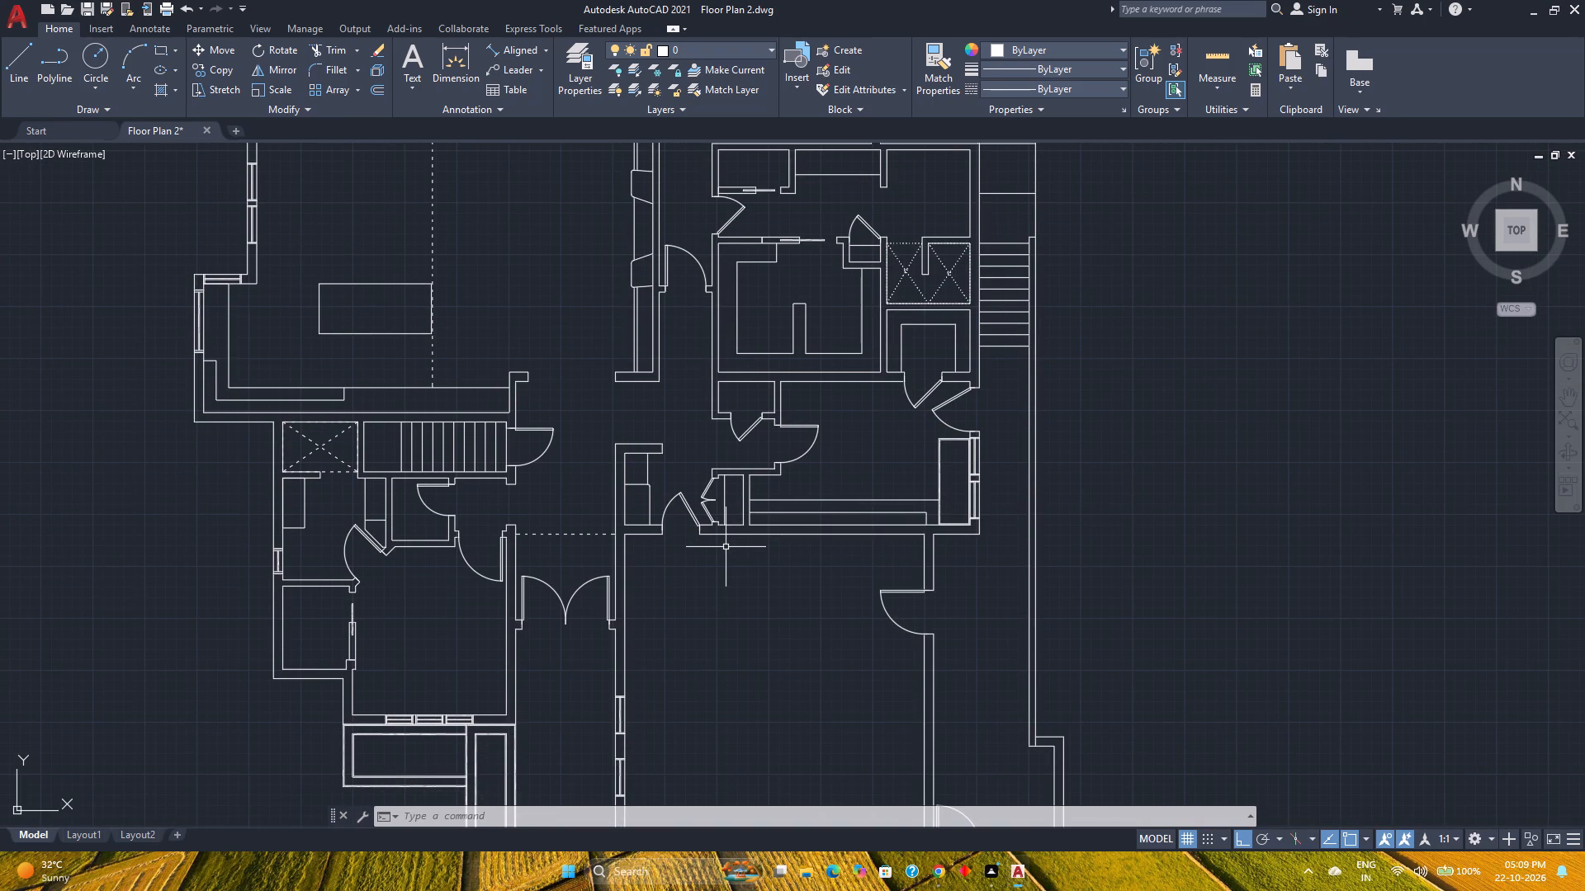
{"action": "middle_click_drag", "start_coordinate": [816, 676], "coordinate": [776, 507]}
{"action": "middle_click", "coordinate": [775, 502]}
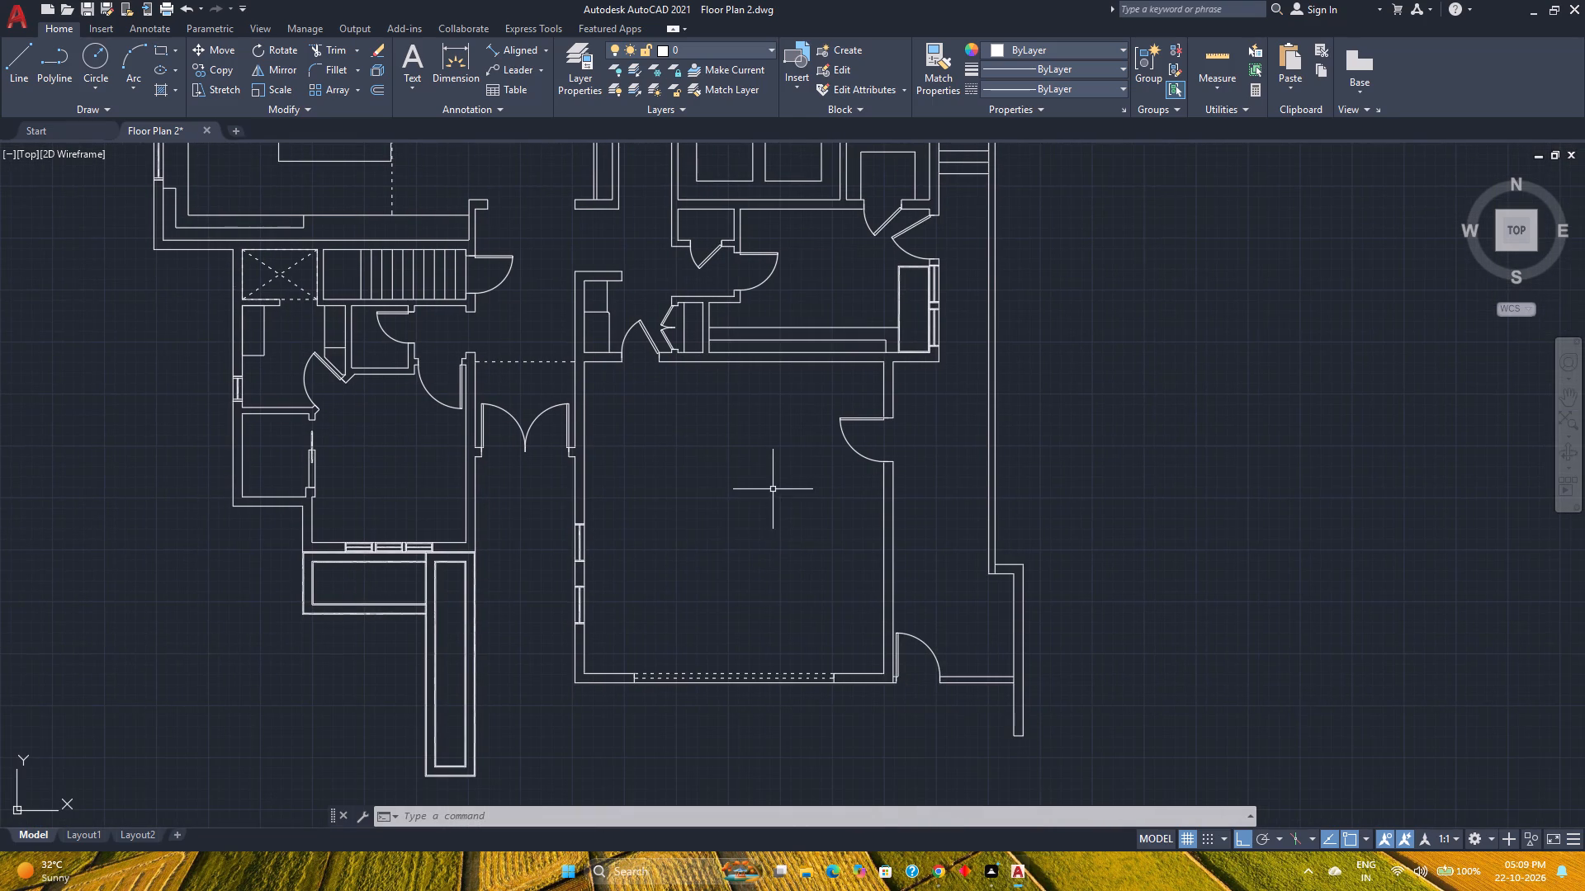
{"action": "middle_click_drag", "start_coordinate": [816, 697], "coordinate": [745, 648]}
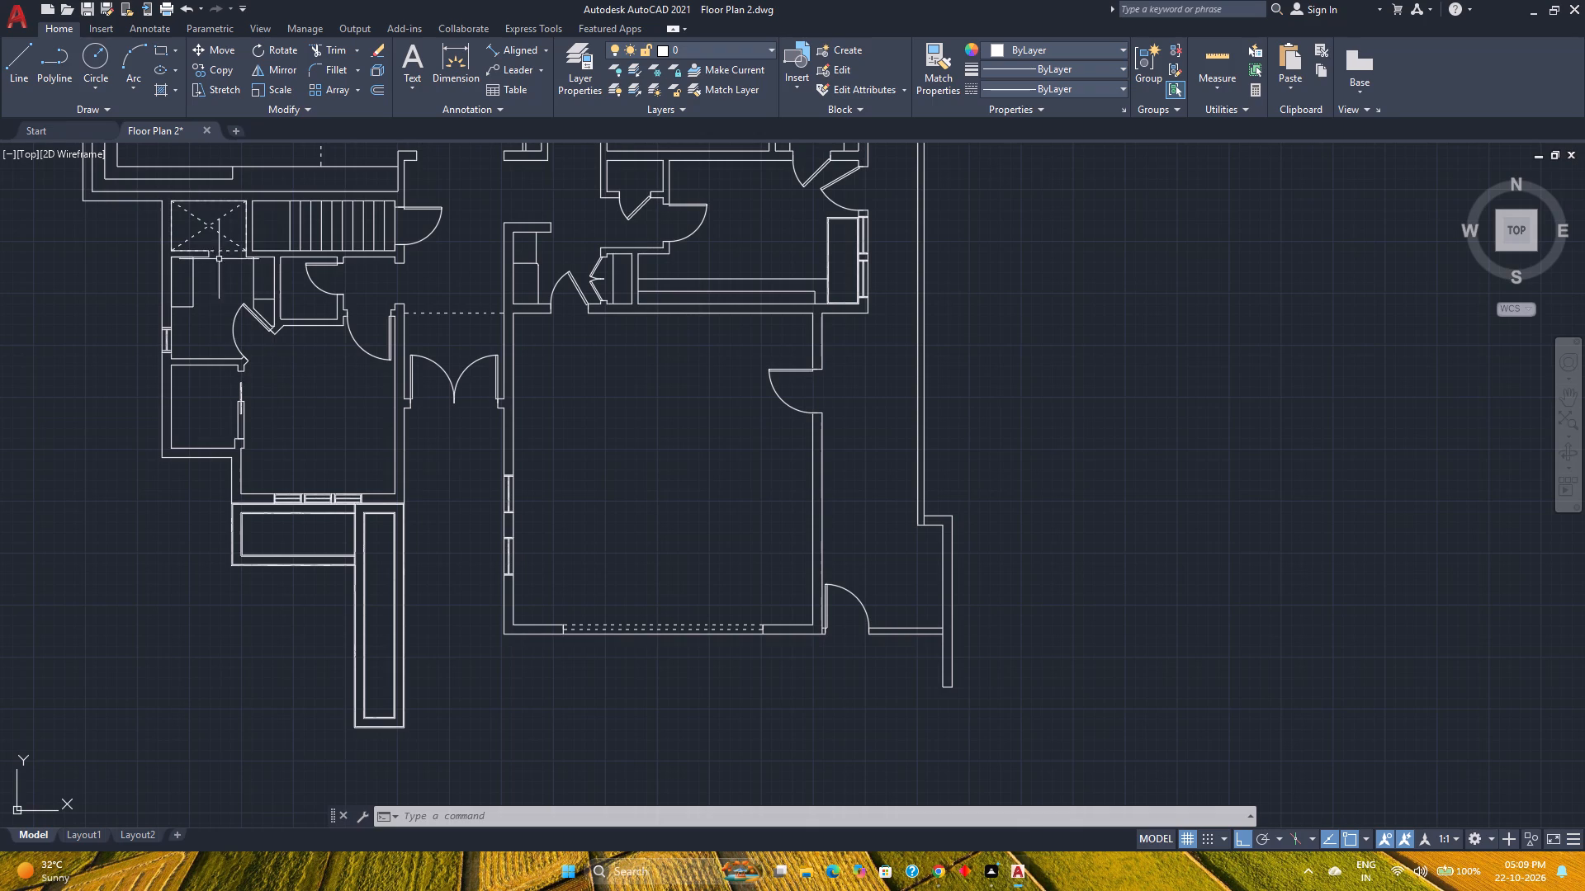
{"action": "left_click", "coordinate": [217, 233]}
{"action": "scroll", "coordinate": [217, 233], "scroll_direction": "up", "scroll_amount": 2}
{"action": "middle_click_drag", "start_coordinate": [217, 233], "coordinate": [345, 409]}
{"action": "middle_click", "coordinate": [345, 409]}
{"action": "middle_click", "coordinate": [345, 409]}
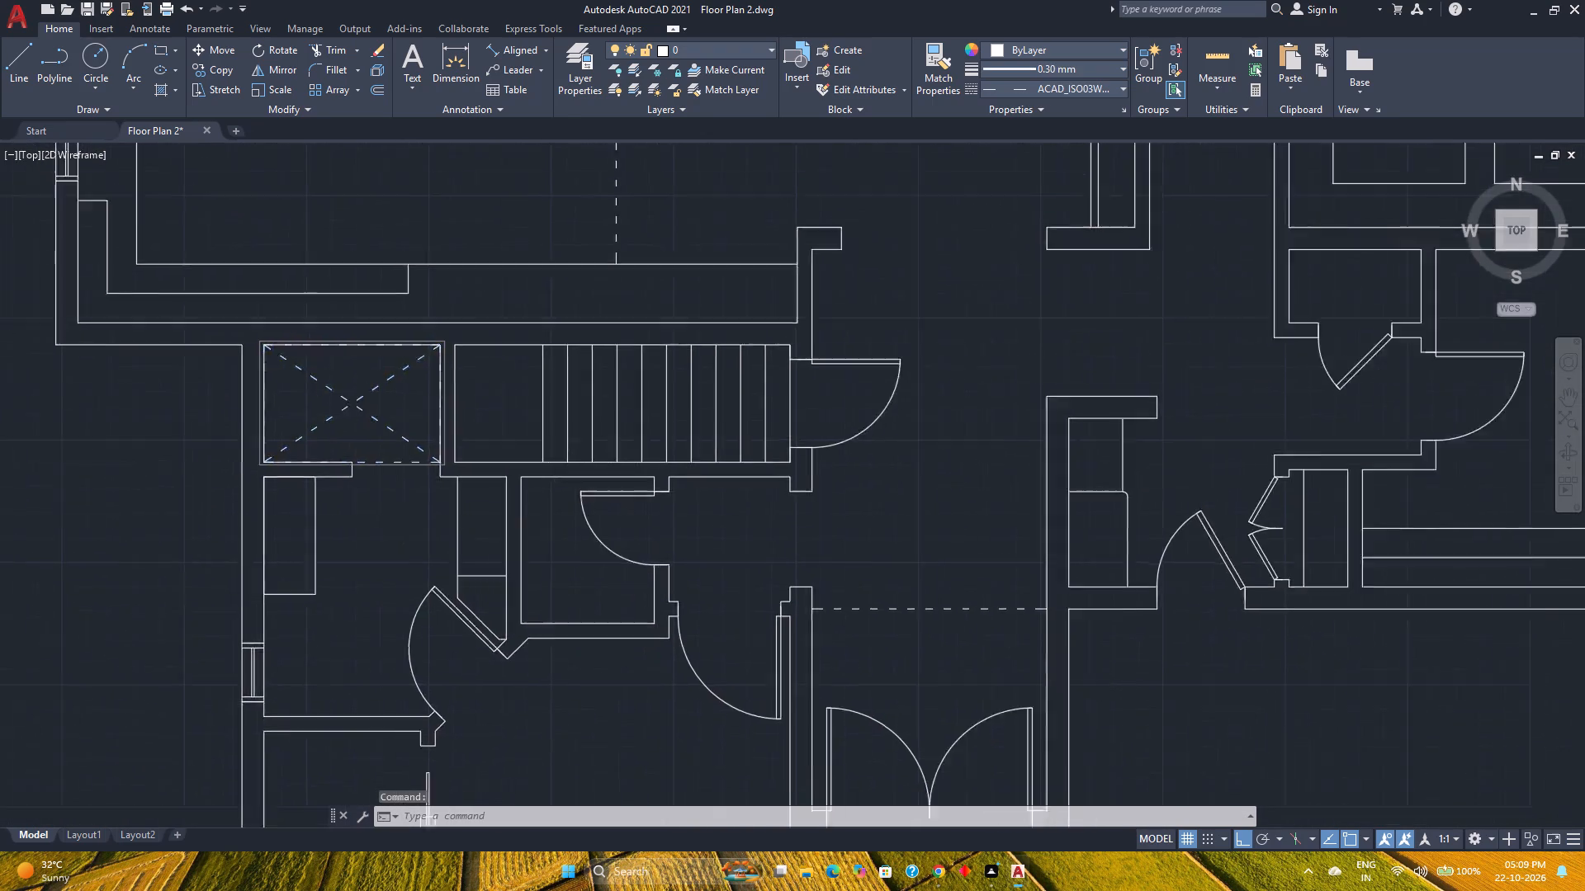
{"action": "key", "text": "Delete"}
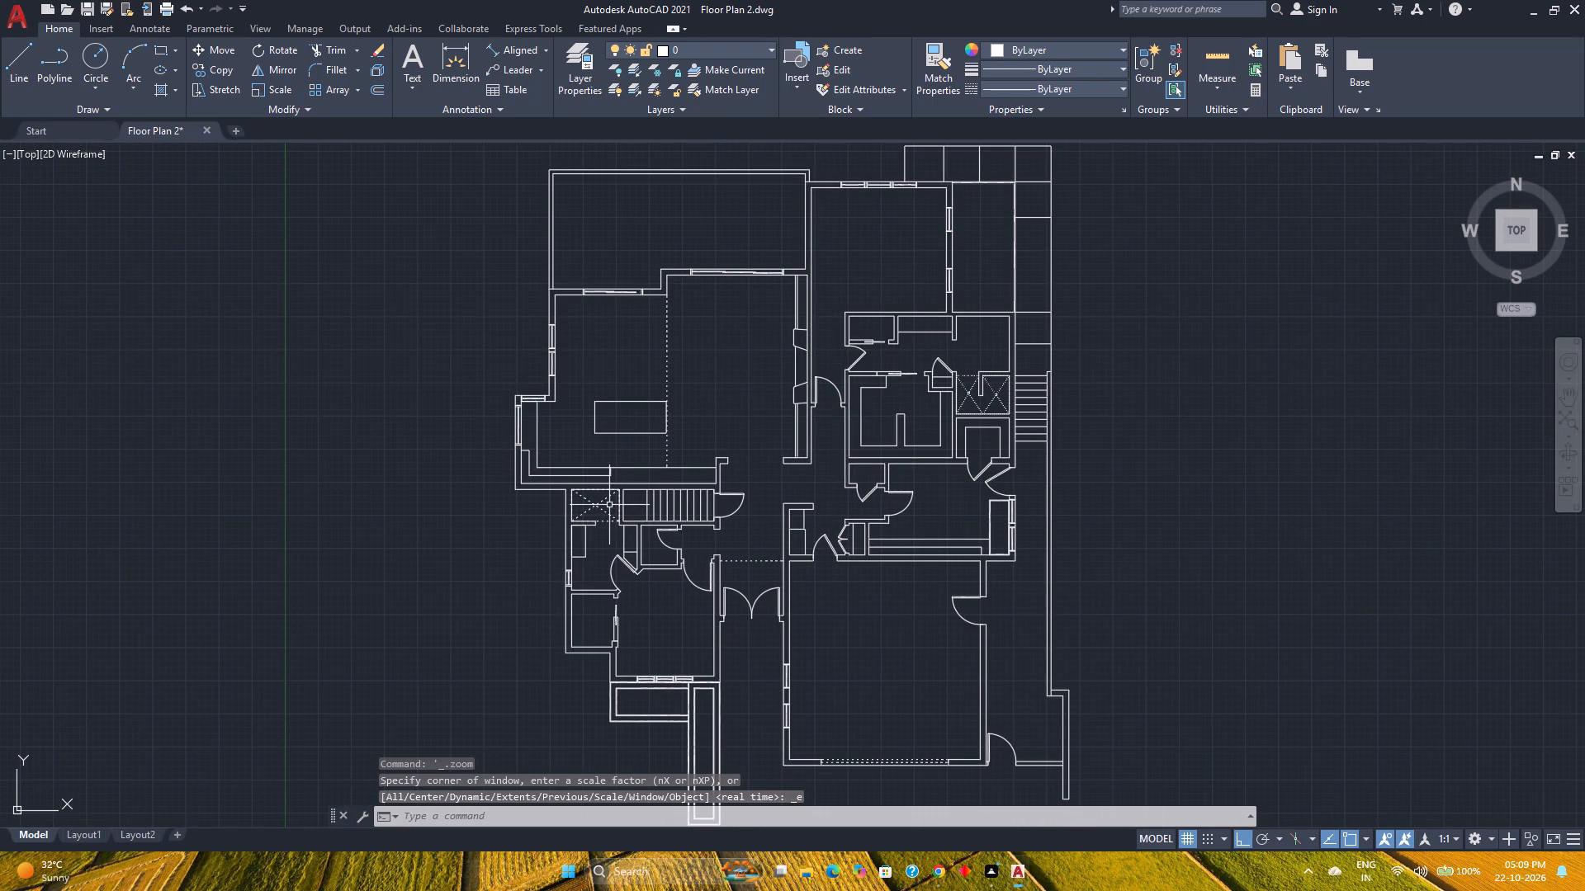
{"action": "left_click", "coordinate": [603, 507]}
{"action": "key", "text": "Delete"}
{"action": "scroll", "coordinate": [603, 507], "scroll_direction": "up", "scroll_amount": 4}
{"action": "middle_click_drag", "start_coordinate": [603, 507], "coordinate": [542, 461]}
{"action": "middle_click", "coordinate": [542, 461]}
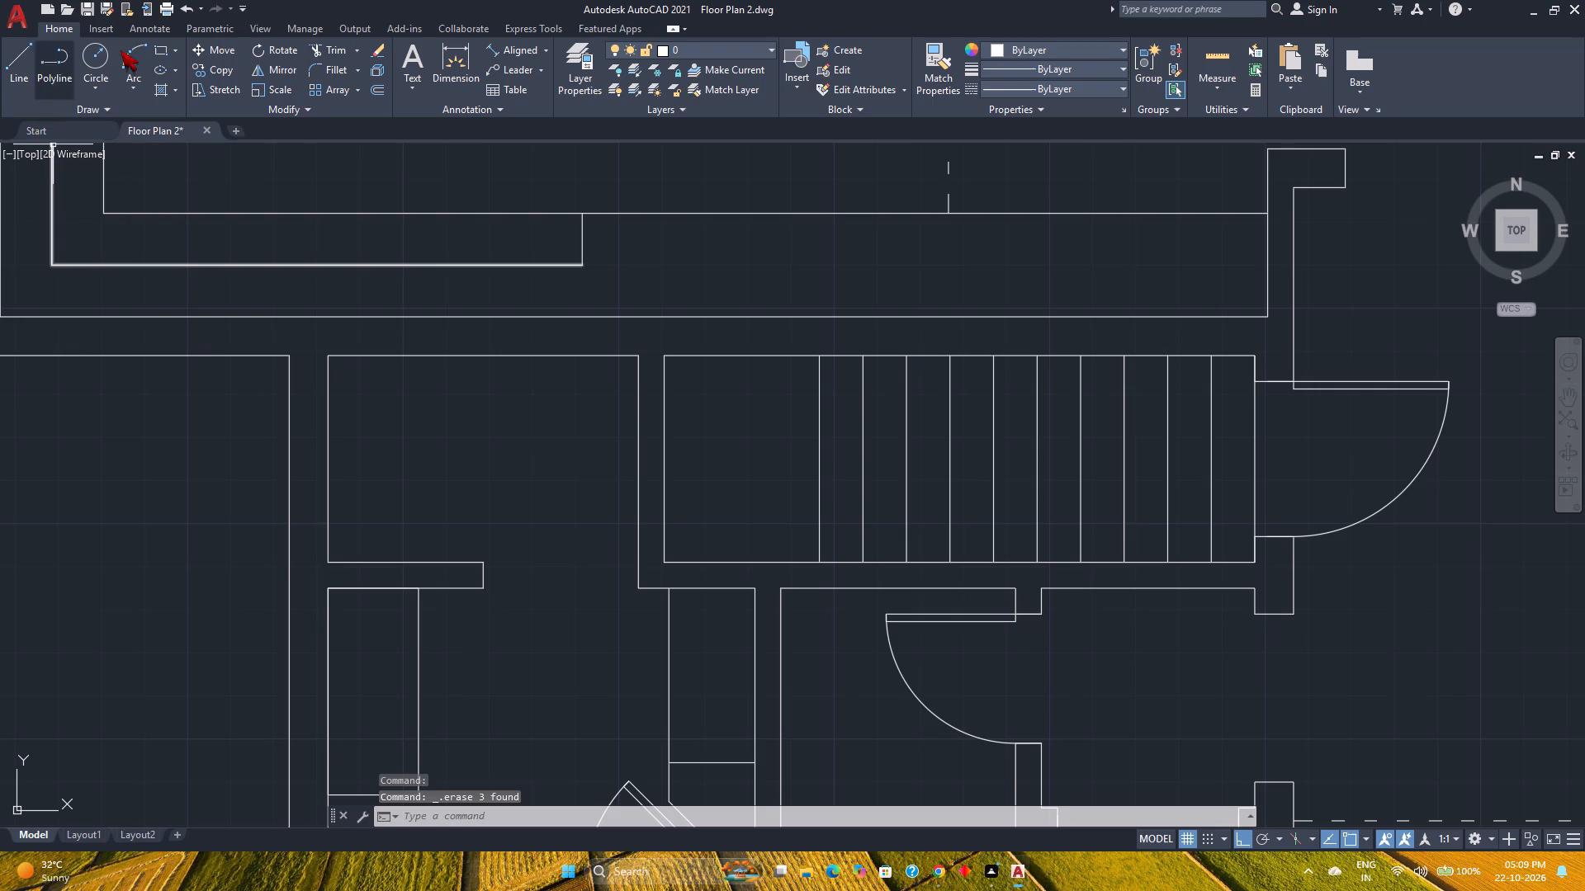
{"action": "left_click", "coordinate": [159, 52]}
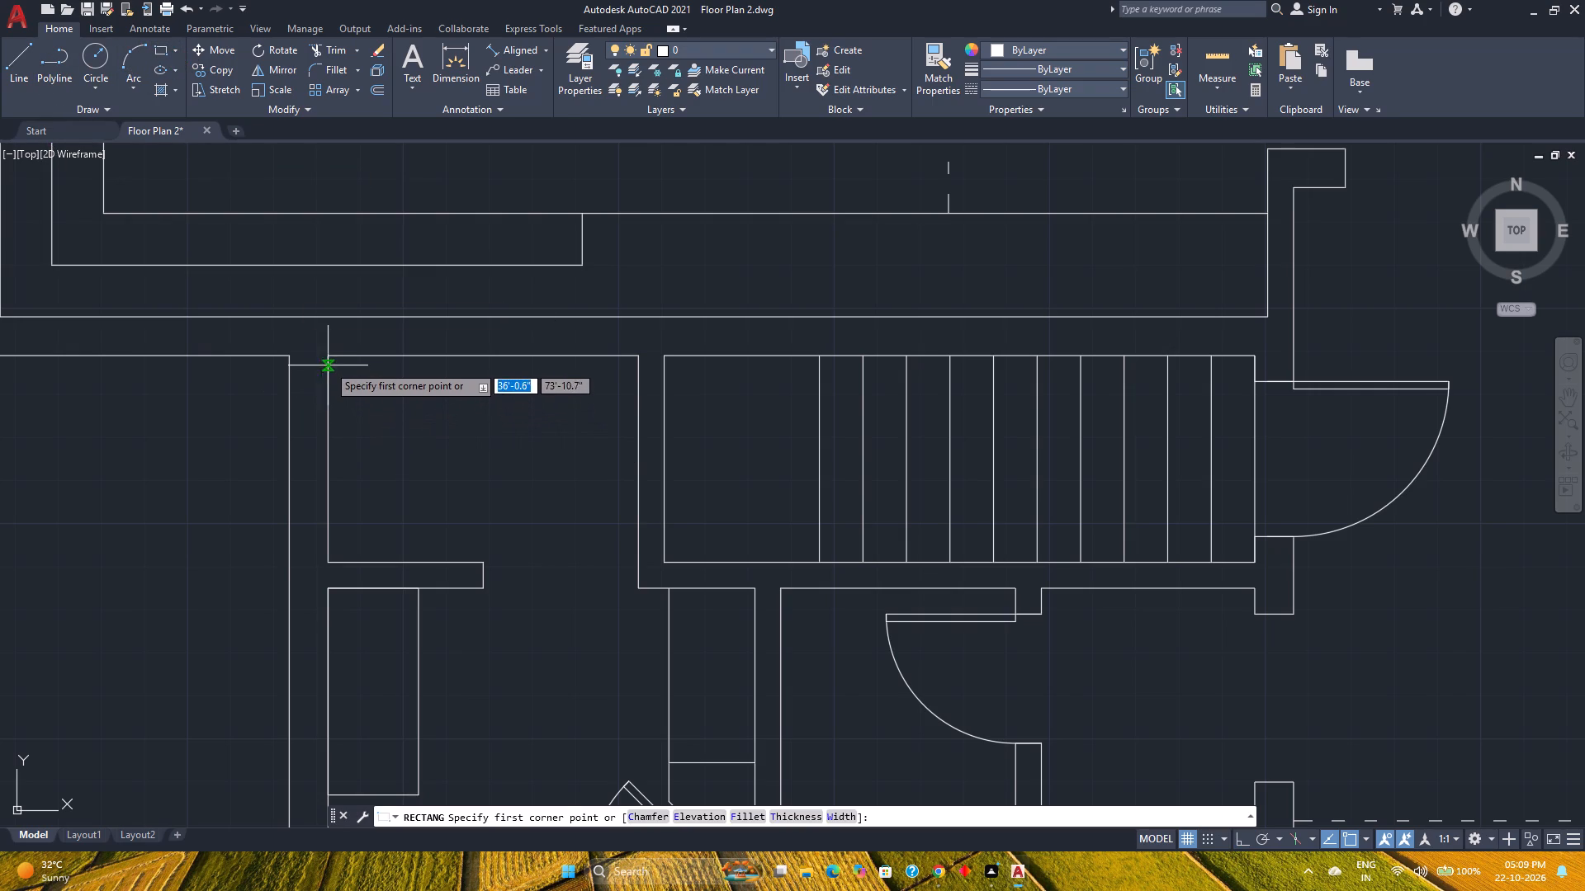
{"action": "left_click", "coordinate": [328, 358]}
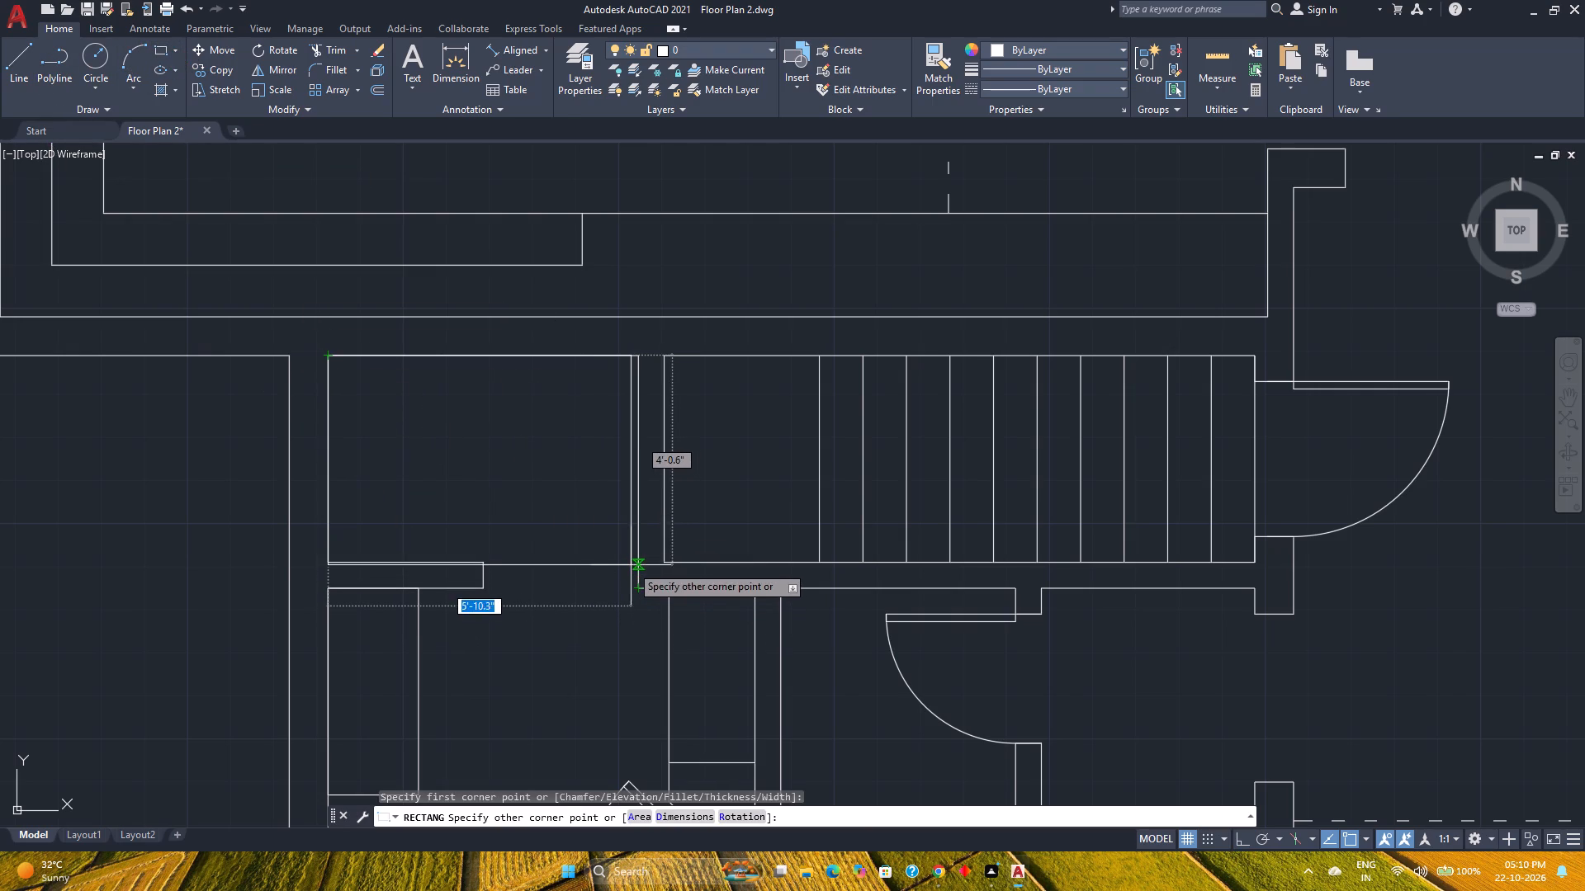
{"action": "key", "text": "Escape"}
Draw a rectangle filling the small compartment beside the staircase, from its upper-right inner corner to its lower-left inner corner.
{"action": "key", "text": "space"}
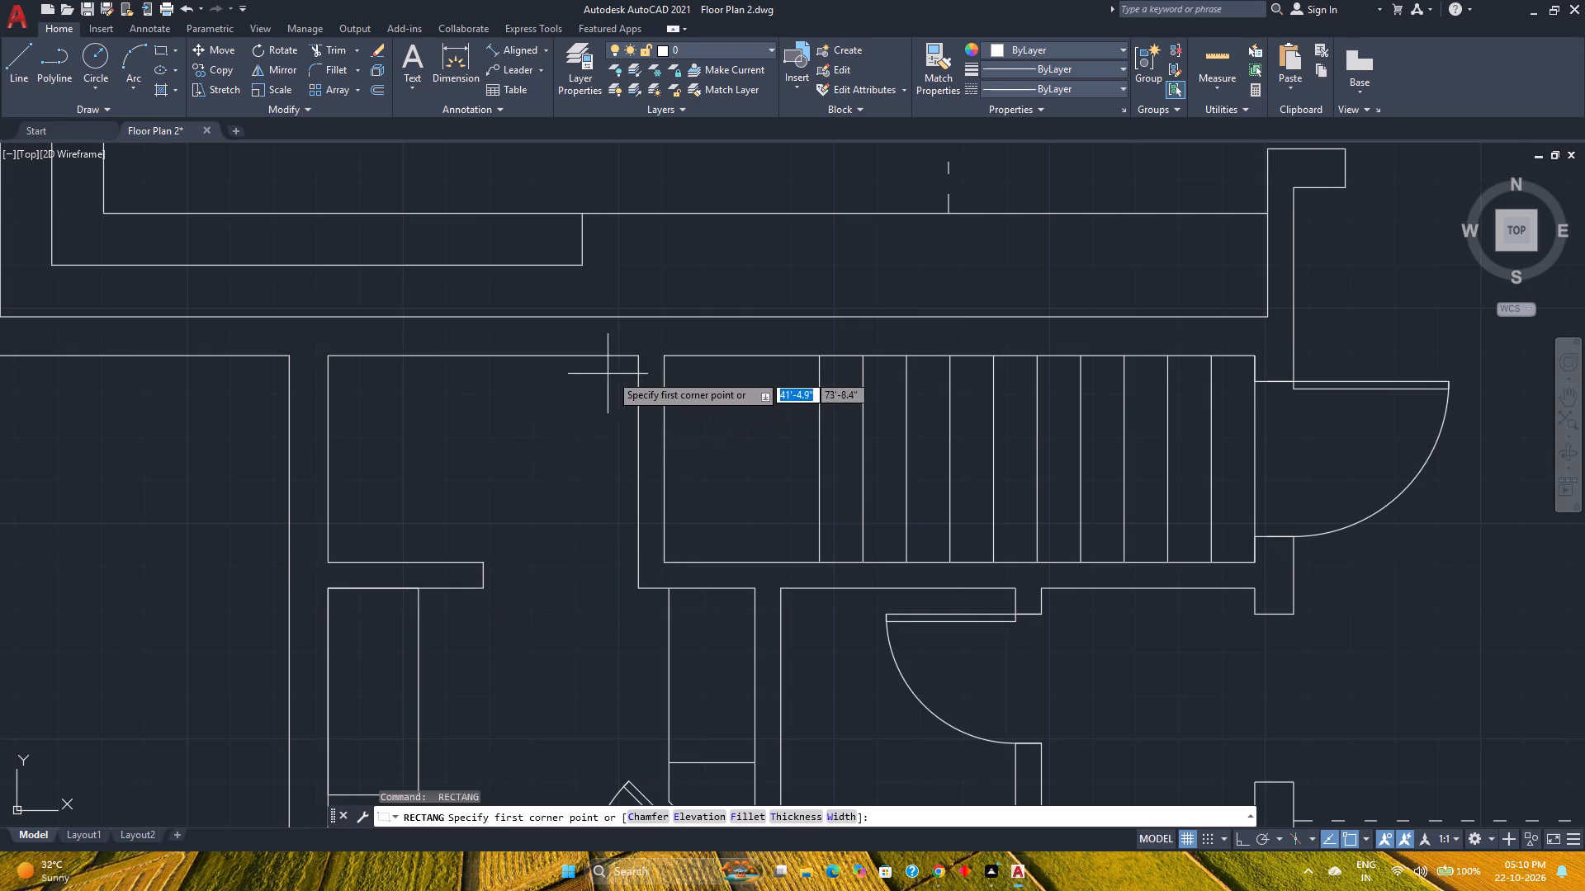
{"action": "left_click", "coordinate": [641, 353]}
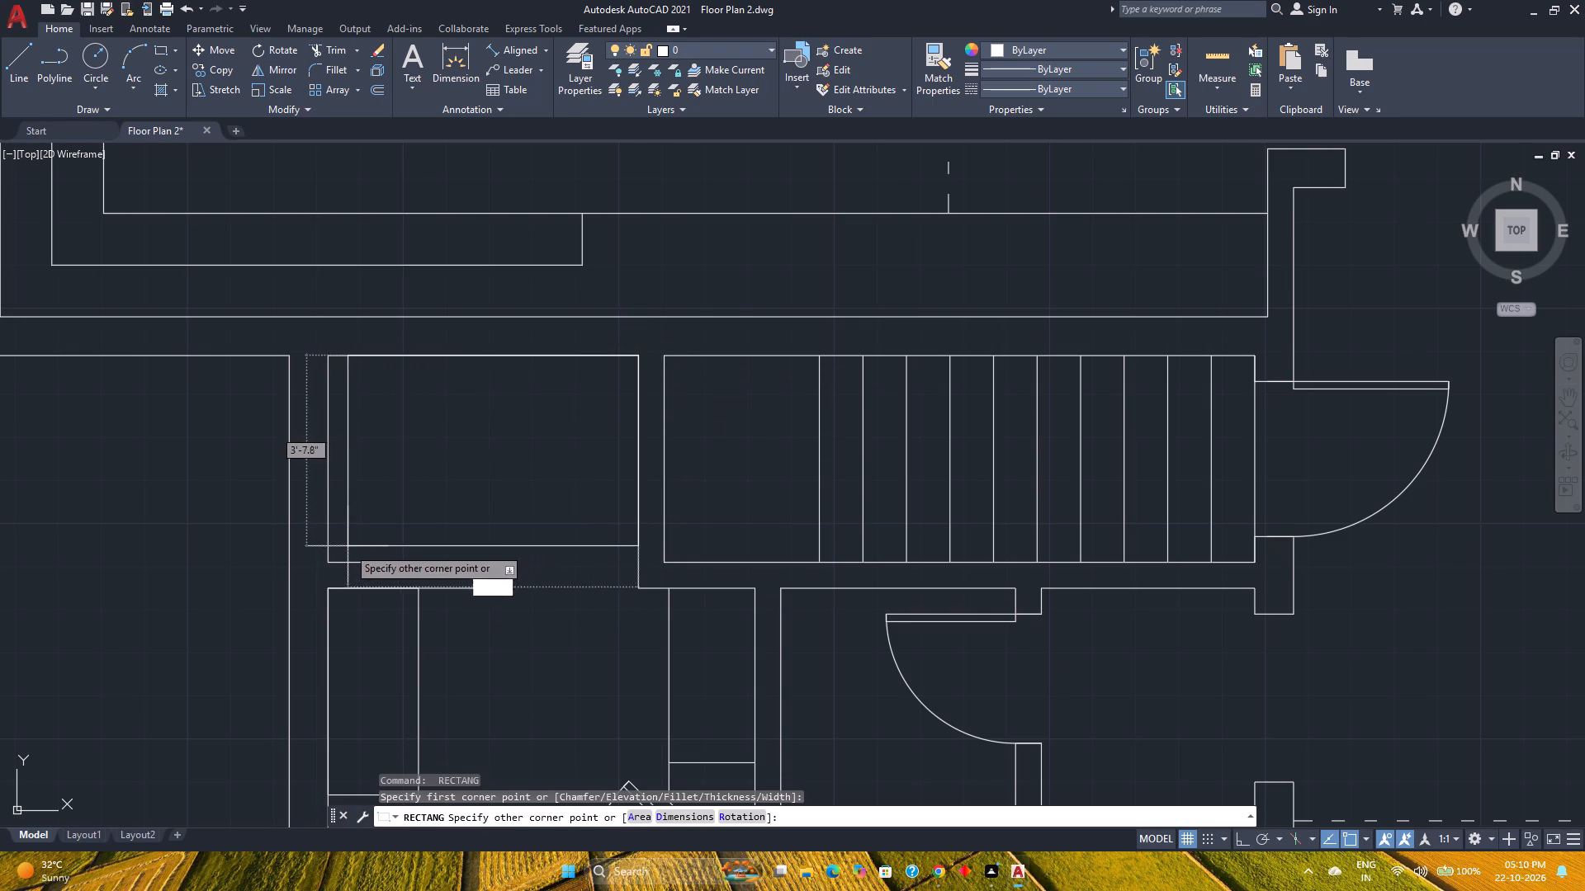
{"action": "left_click", "coordinate": [326, 559]}
{"action": "key", "text": "Escape"}
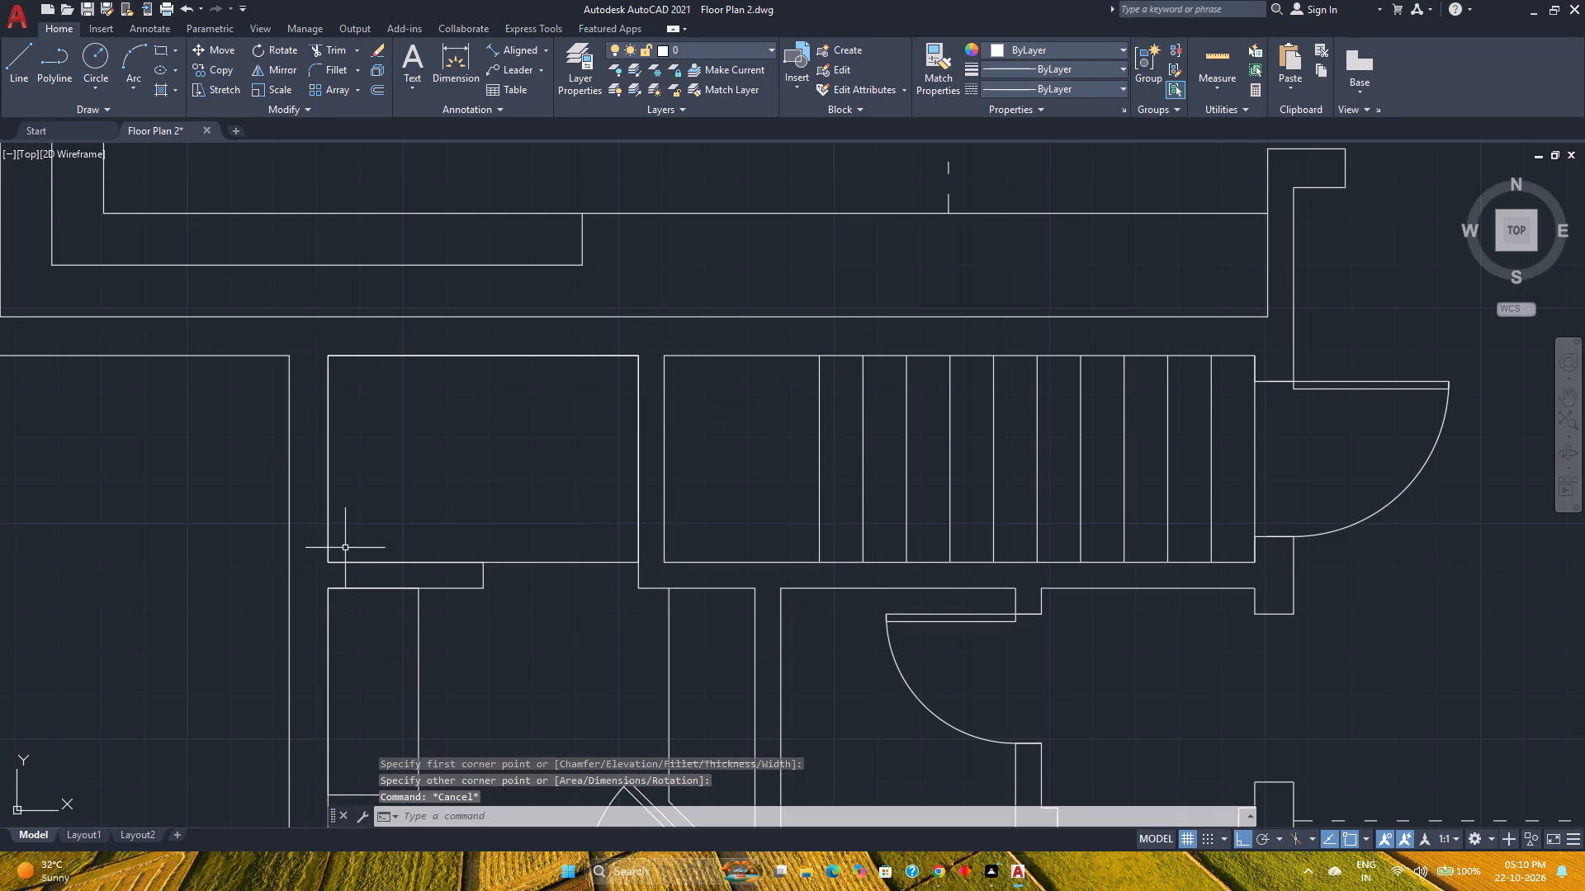
Draw two crossing diagonal lines between the opposite corners of the new rectangle.
{"action": "left_click", "coordinate": [14, 58]}
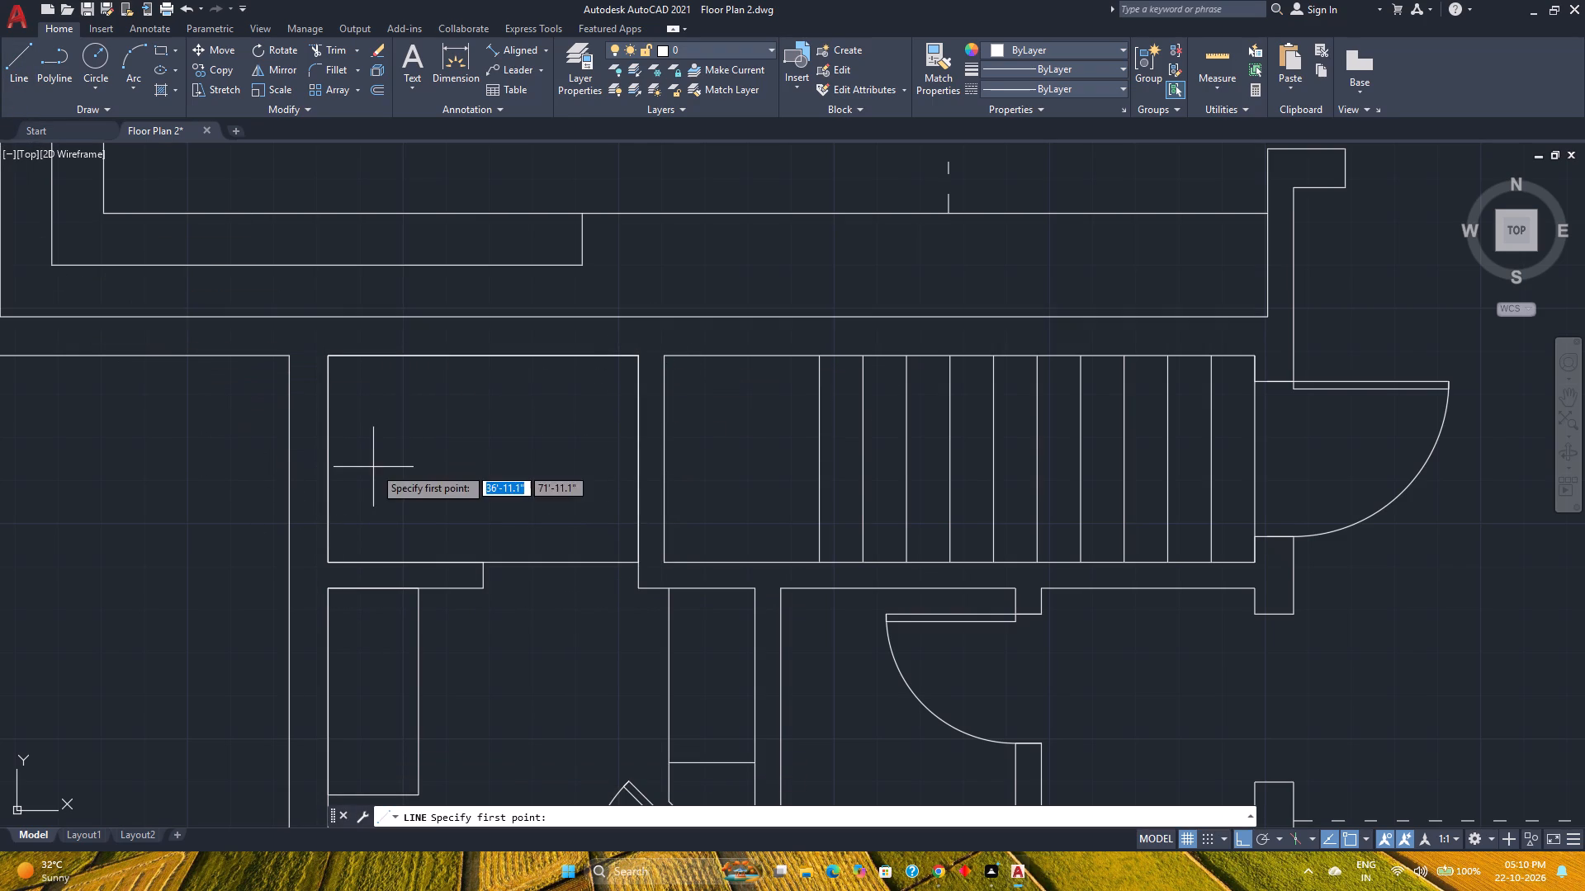
{"action": "left_click", "coordinate": [330, 362]}
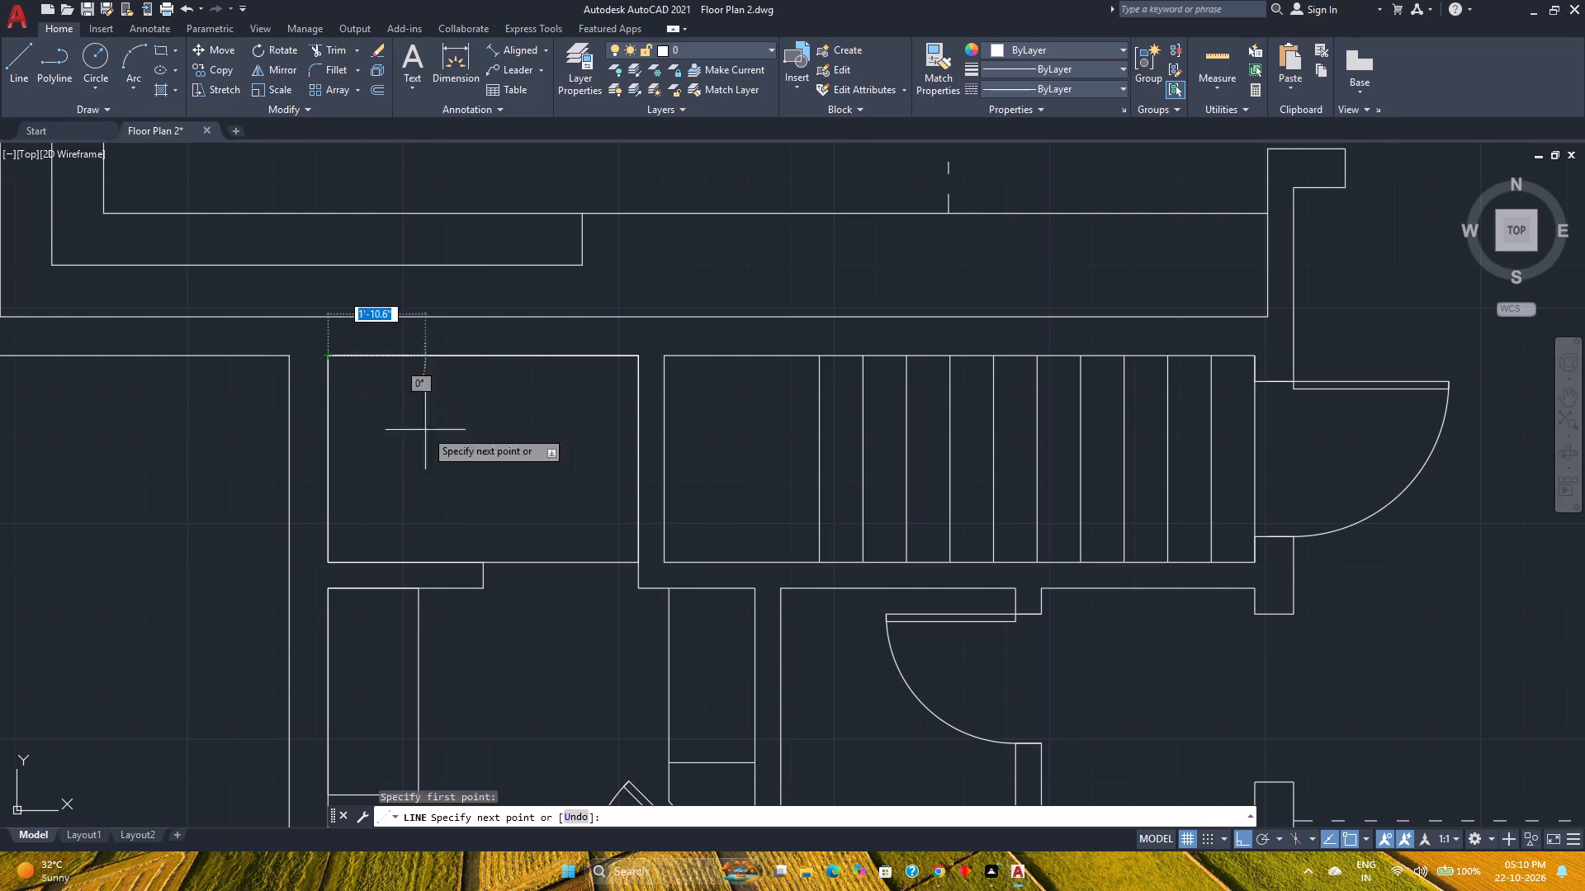
{"action": "left_click", "coordinate": [636, 563]}
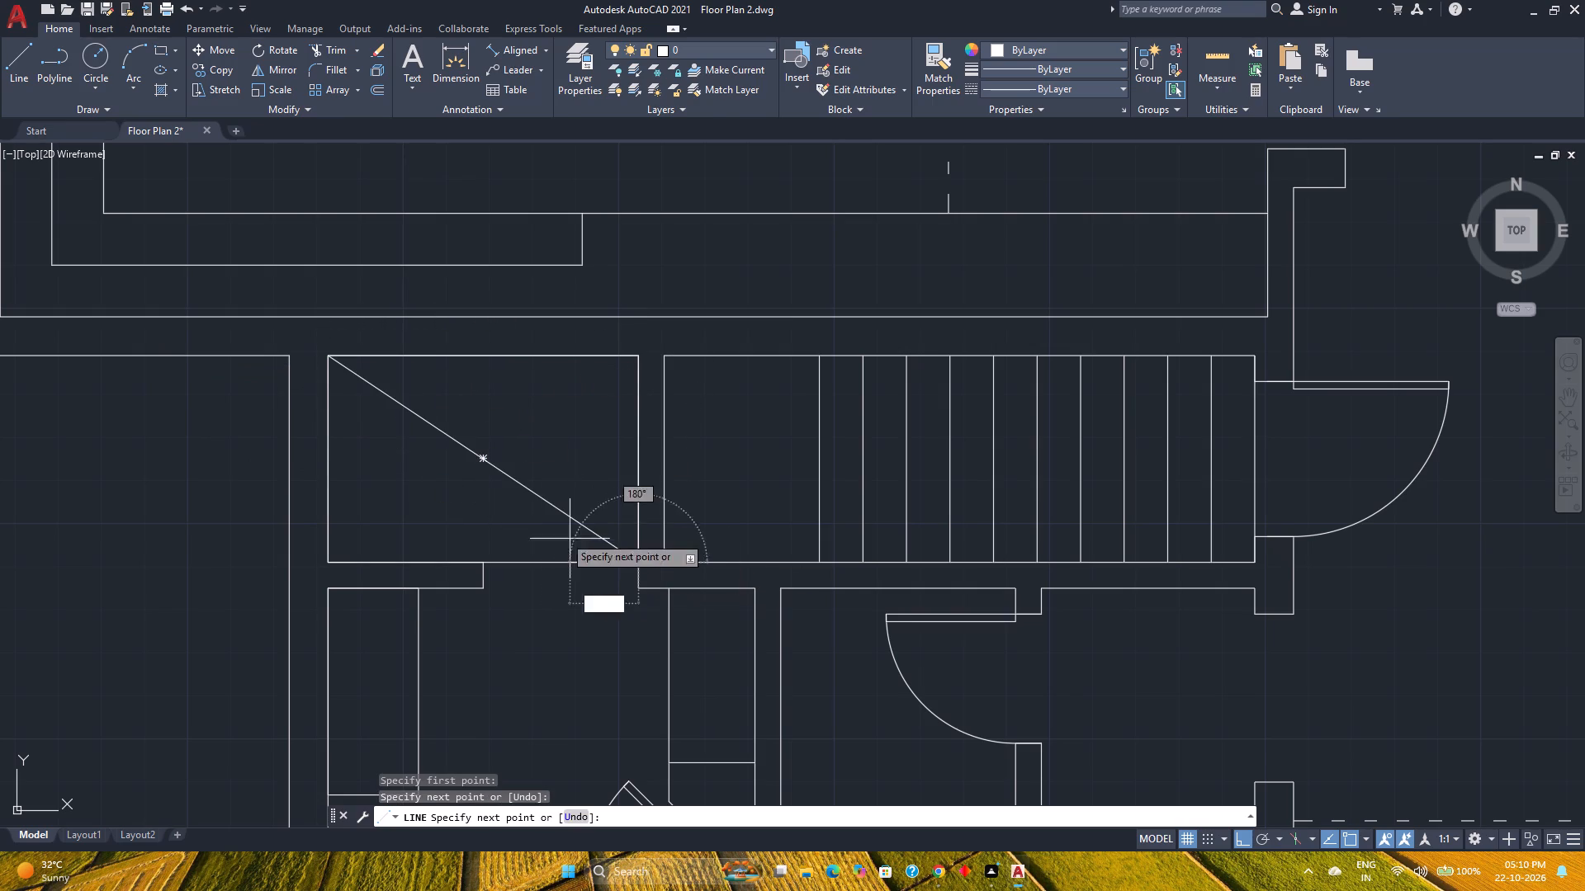
{"action": "key", "text": "space"}
{"action": "key", "text": "space"}
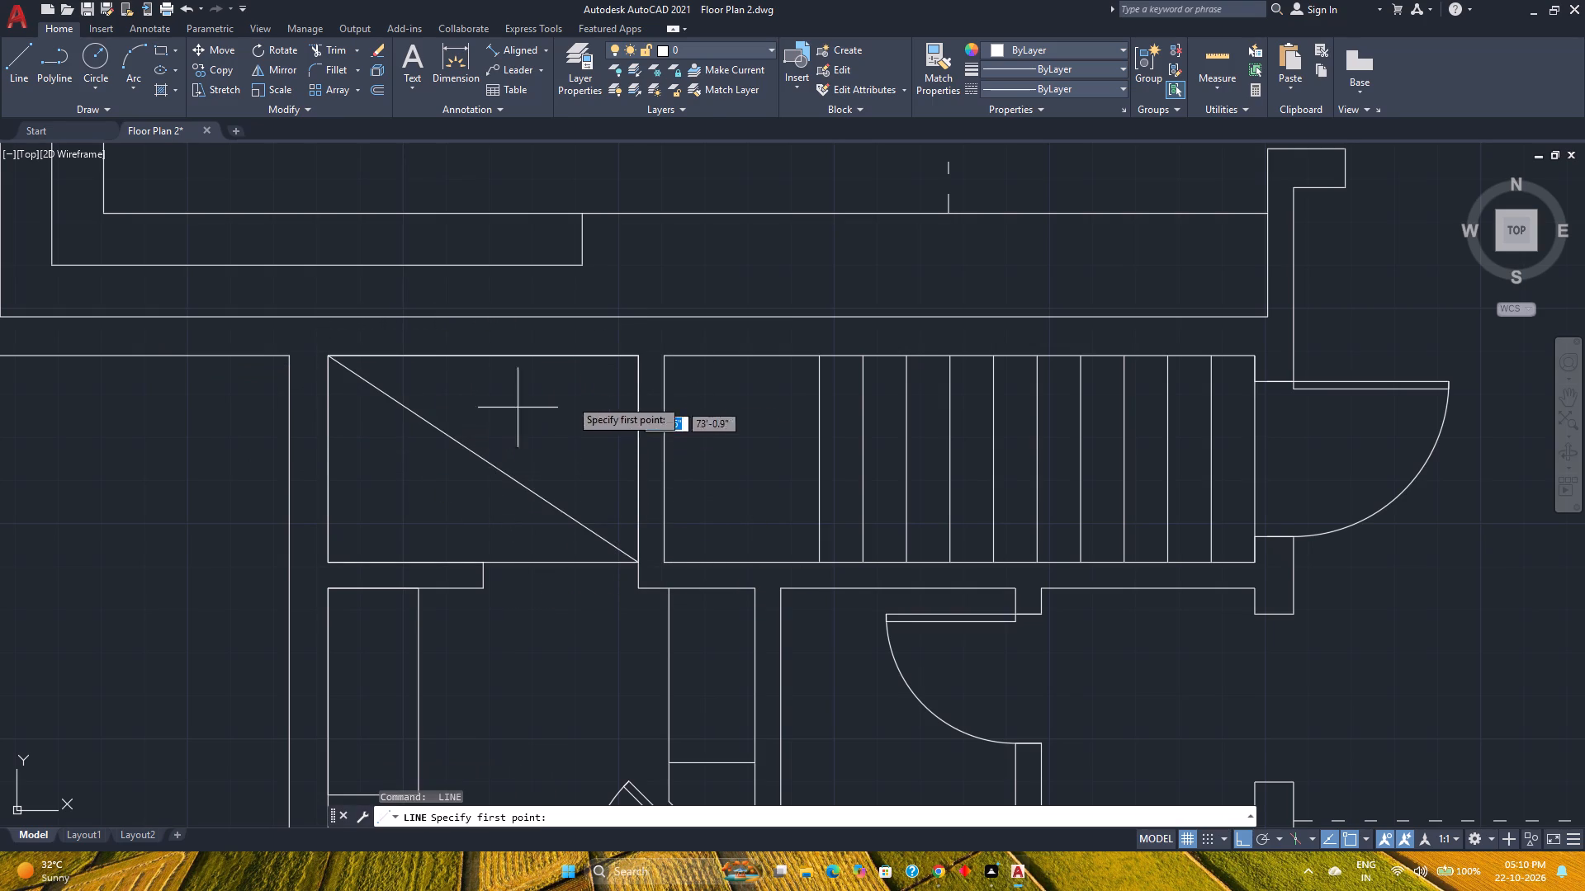
{"action": "left_click", "coordinate": [634, 357]}
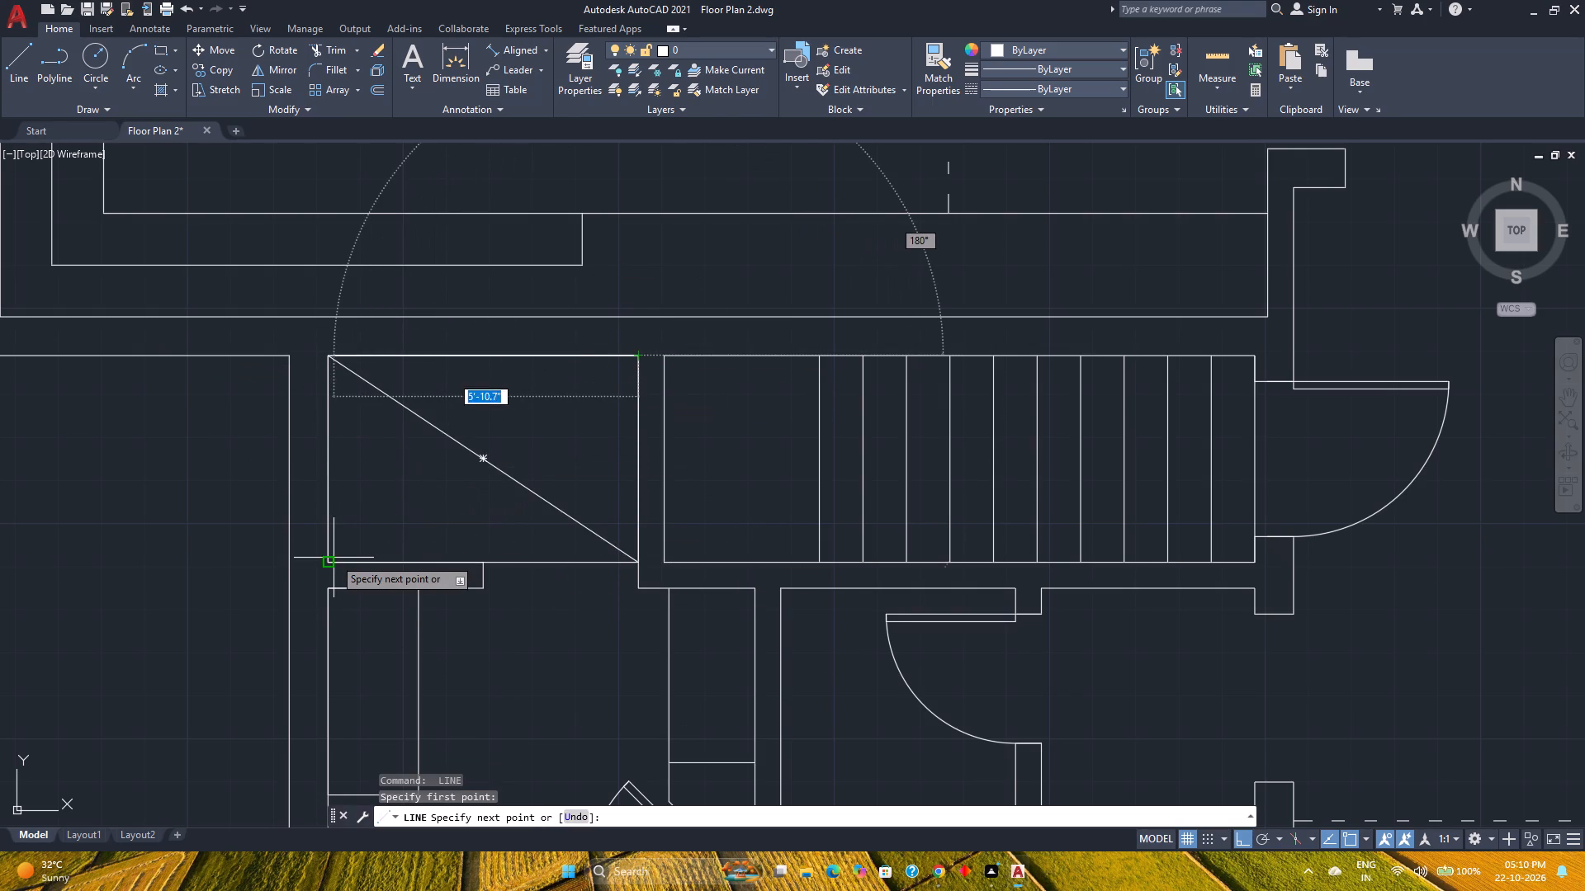
{"action": "left_click", "coordinate": [323, 563]}
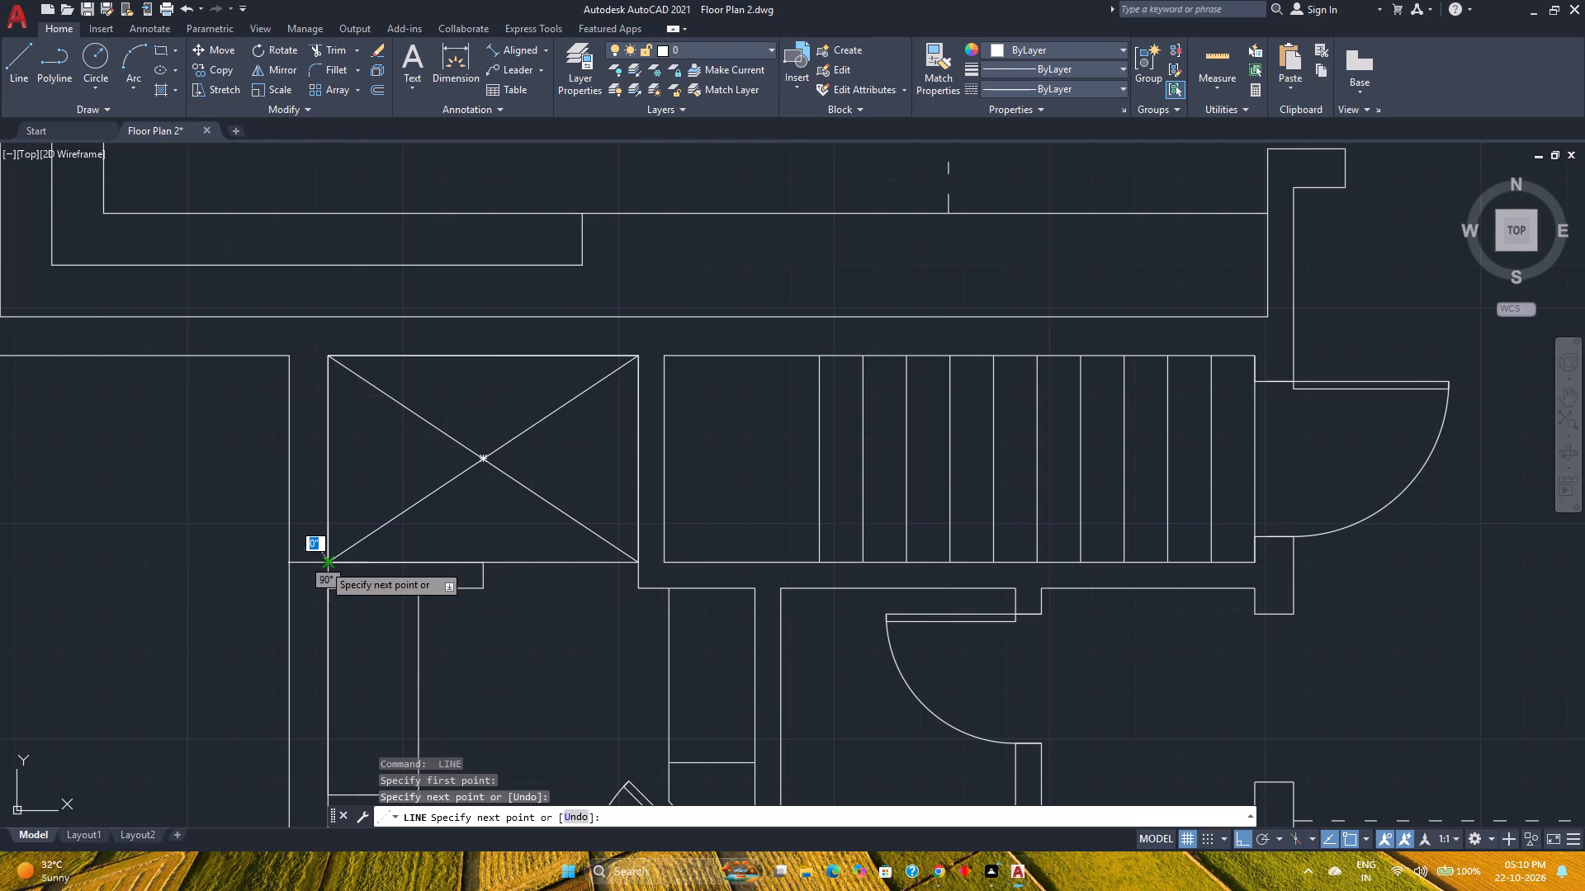
{"action": "key", "text": "Escape"}
Draw a circle with a 1" radius centred on the intersection of the two diagonals.
{"action": "left_click", "coordinate": [92, 57]}
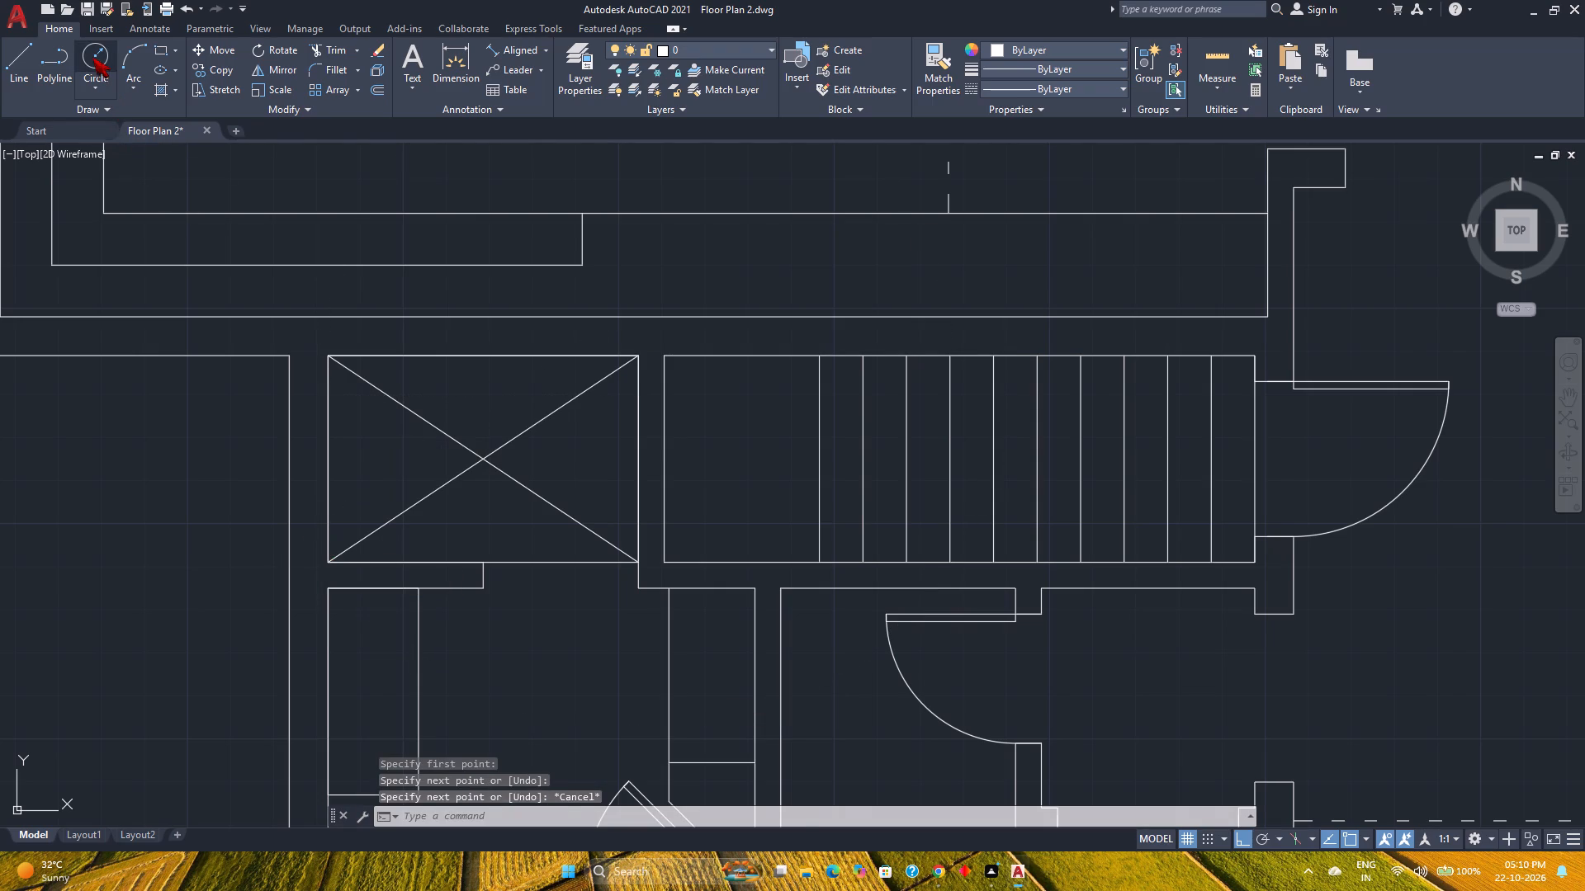
{"action": "scroll", "coordinate": [497, 455], "scroll_direction": "up", "scroll_amount": 1}
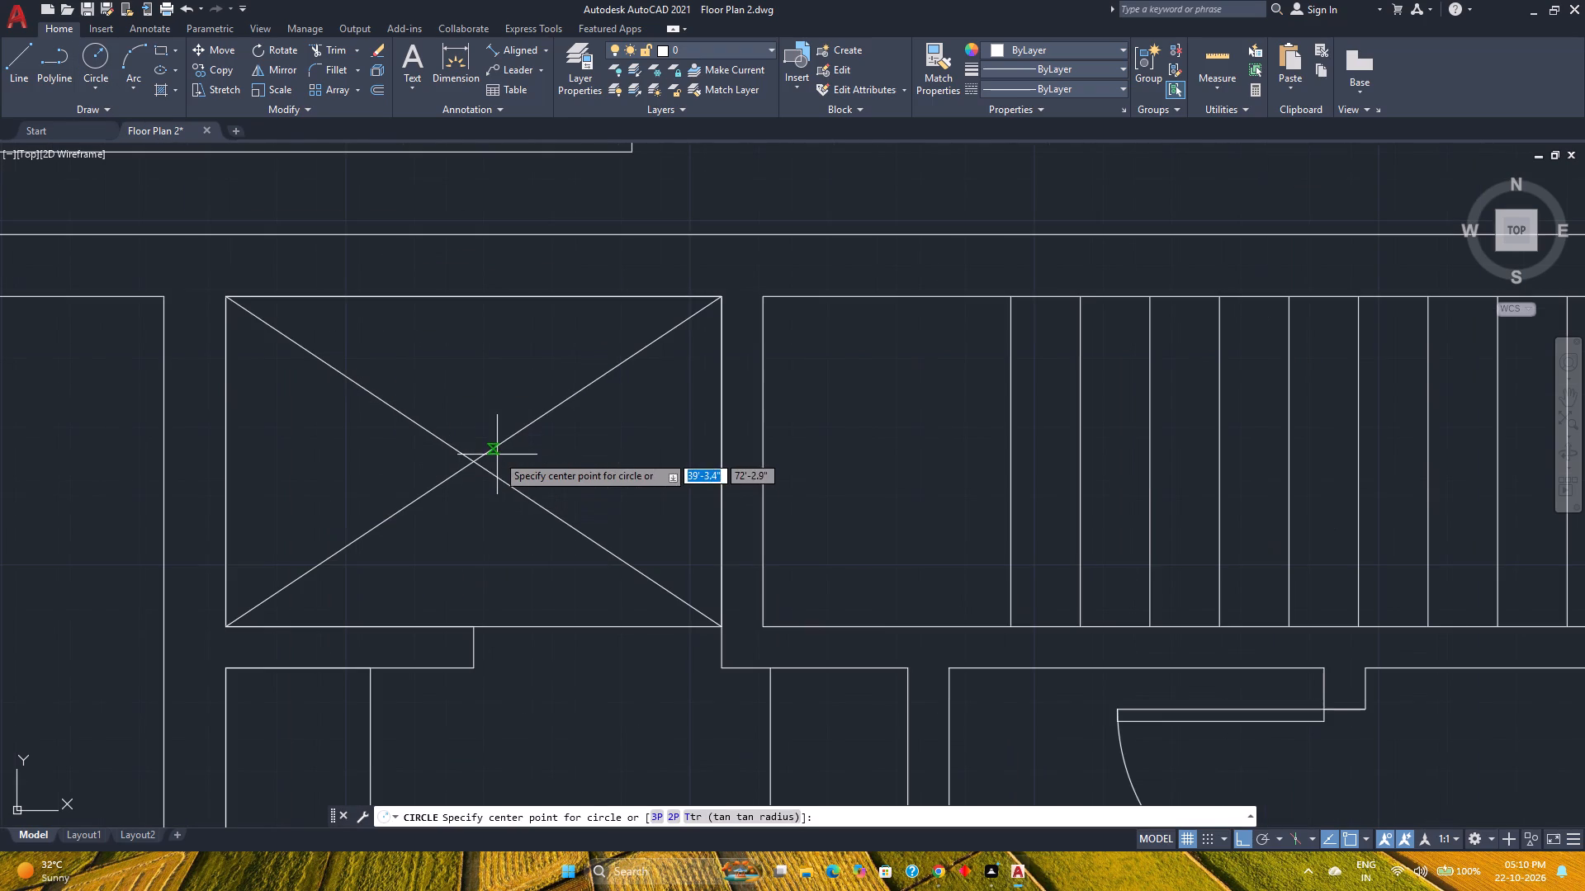
{"action": "left_click", "coordinate": [475, 460]}
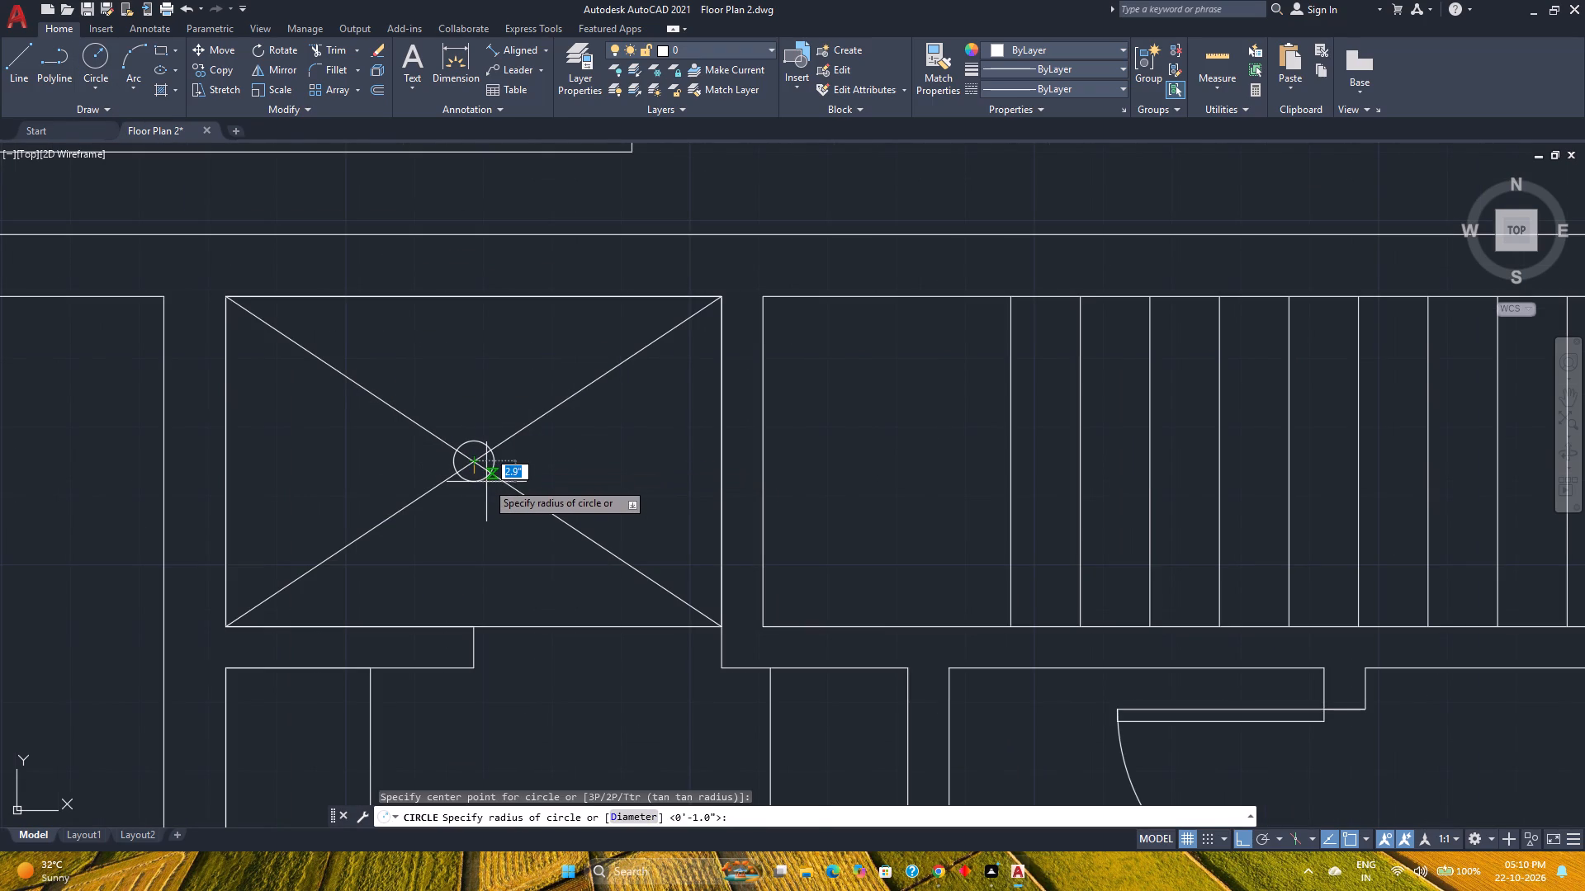
{"action": "key", "text": "1"}
{"action": "key", "text": "Return"}
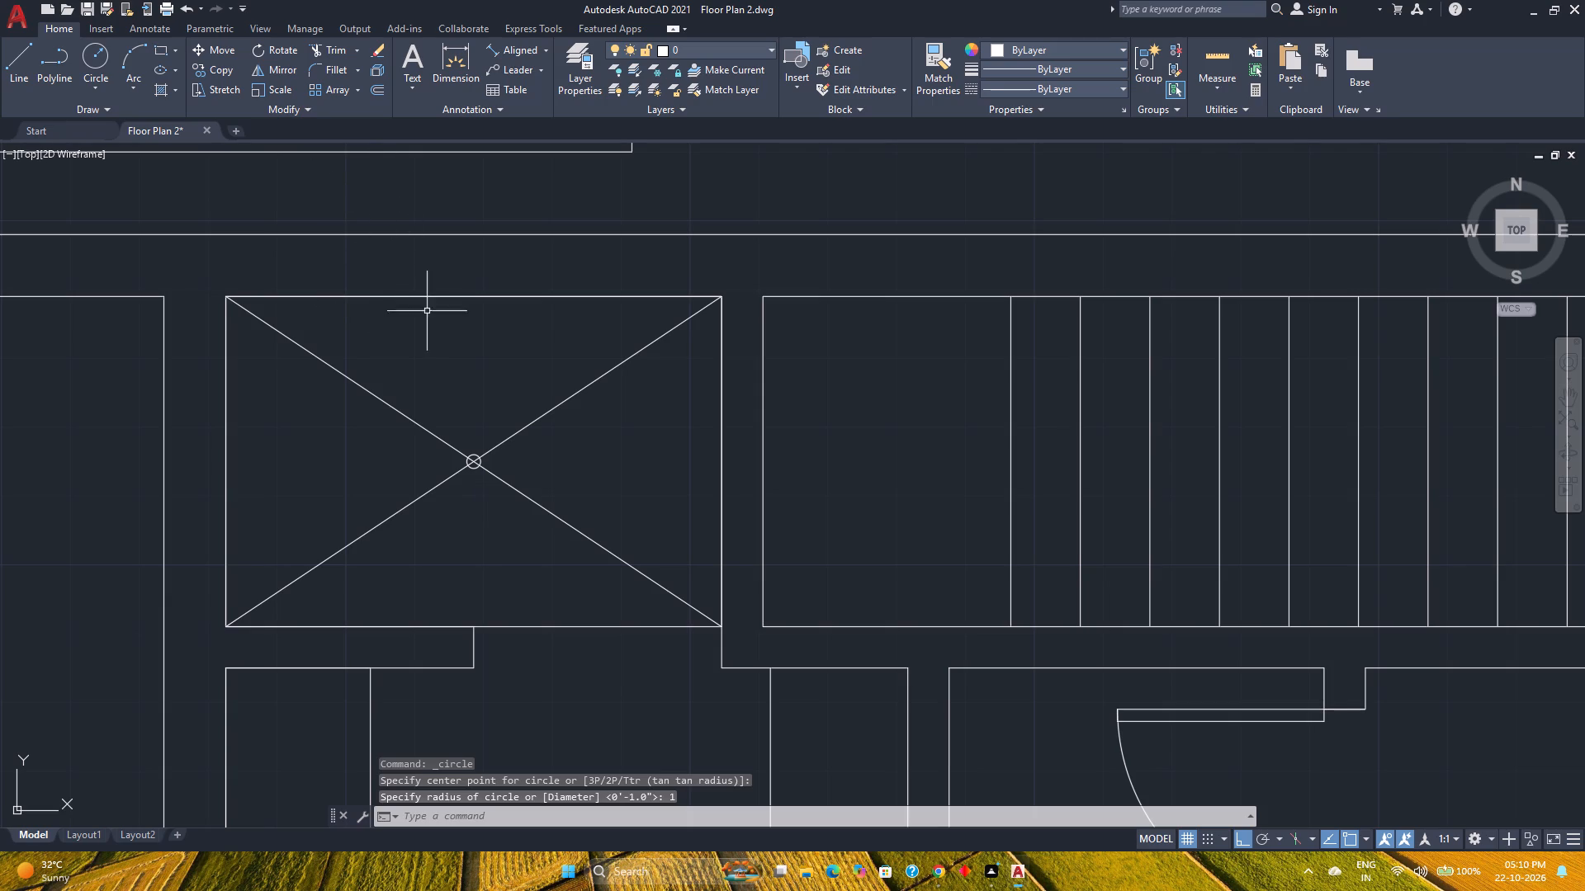
Check the 1" radius circle at the crossing of the compartment's diagonals against the surrounding plan, and undo it.
{"action": "left_click", "coordinate": [470, 455]}
{"action": "scroll", "coordinate": [480, 470], "scroll_direction": "up", "scroll_amount": 4}
{"action": "middle_click_drag", "start_coordinate": [480, 470], "coordinate": [506, 557]}
{"action": "scroll", "coordinate": [510, 543], "scroll_direction": "down", "scroll_amount": 6}
{"action": "middle_click_drag", "start_coordinate": [751, 587], "coordinate": [365, 585]}
{"action": "middle_click", "coordinate": [291, 606]}
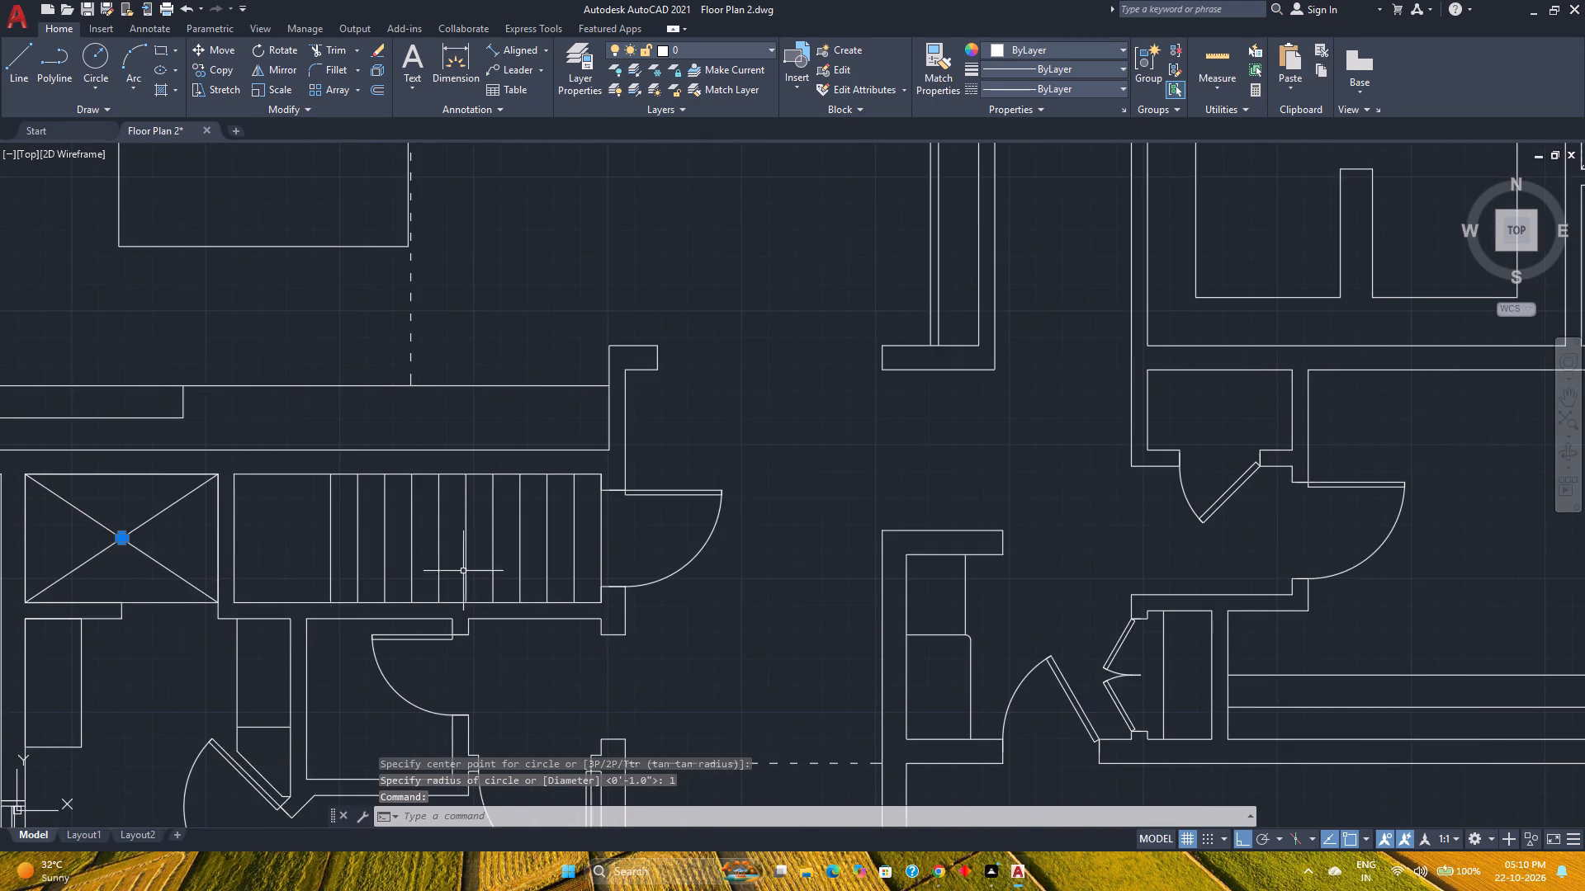
{"action": "scroll", "coordinate": [464, 571], "scroll_direction": "down", "scroll_amount": 2}
{"action": "scroll", "coordinate": [331, 572], "scroll_direction": "up", "scroll_amount": 2}
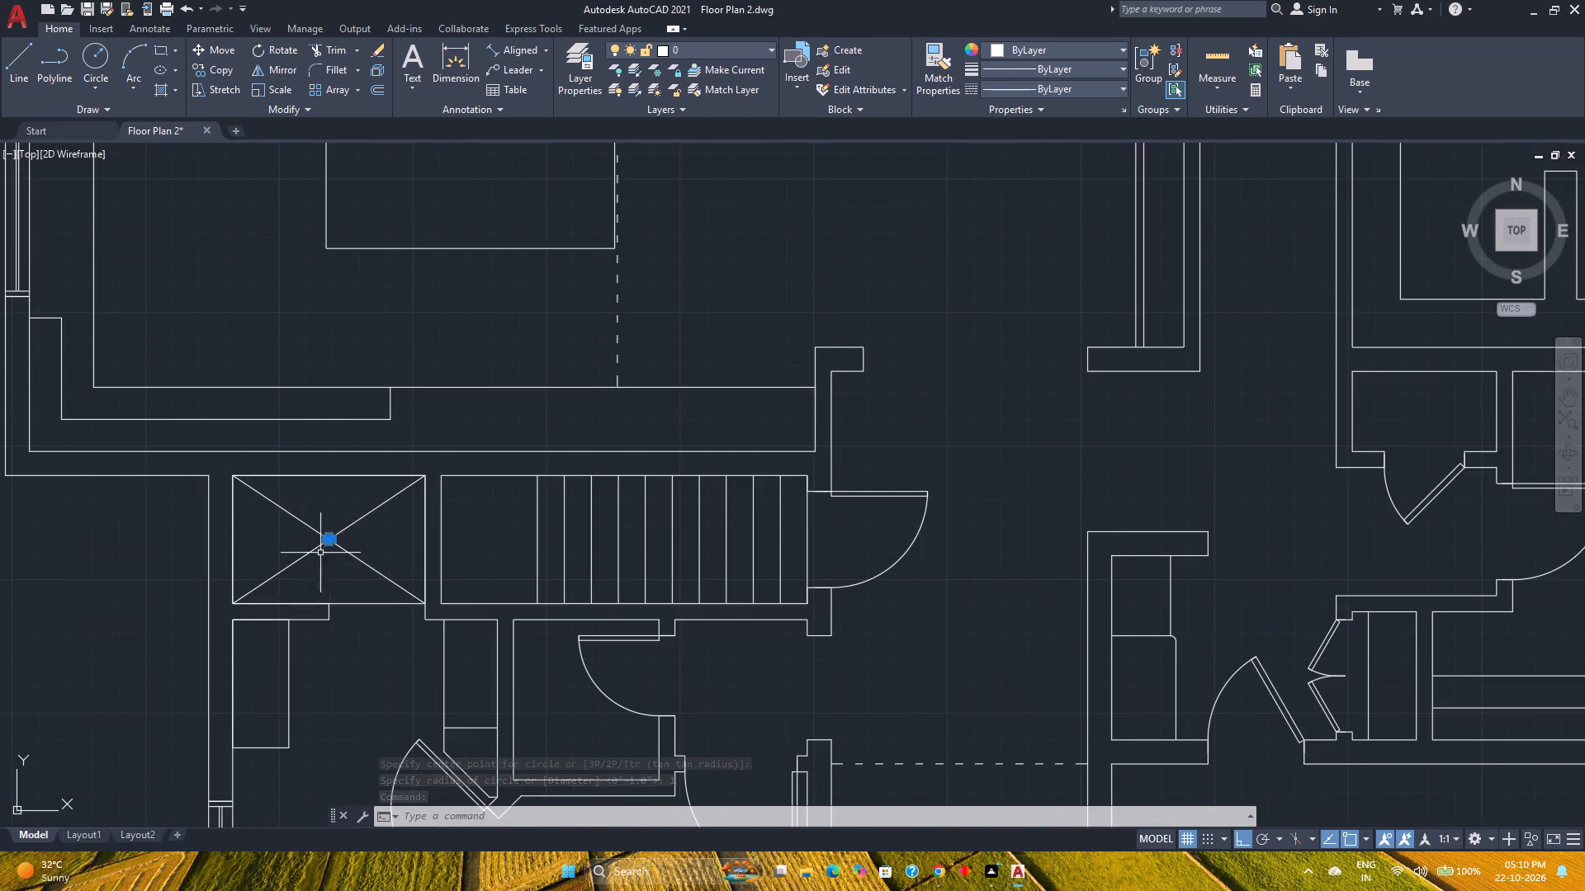
{"action": "scroll", "coordinate": [305, 520], "scroll_direction": "up", "scroll_amount": 4}
{"action": "scroll", "coordinate": [461, 624], "scroll_direction": "up", "scroll_amount": 2}
{"action": "middle_click_drag", "start_coordinate": [461, 624], "coordinate": [396, 541]}
{"action": "middle_click", "coordinate": [396, 541]}
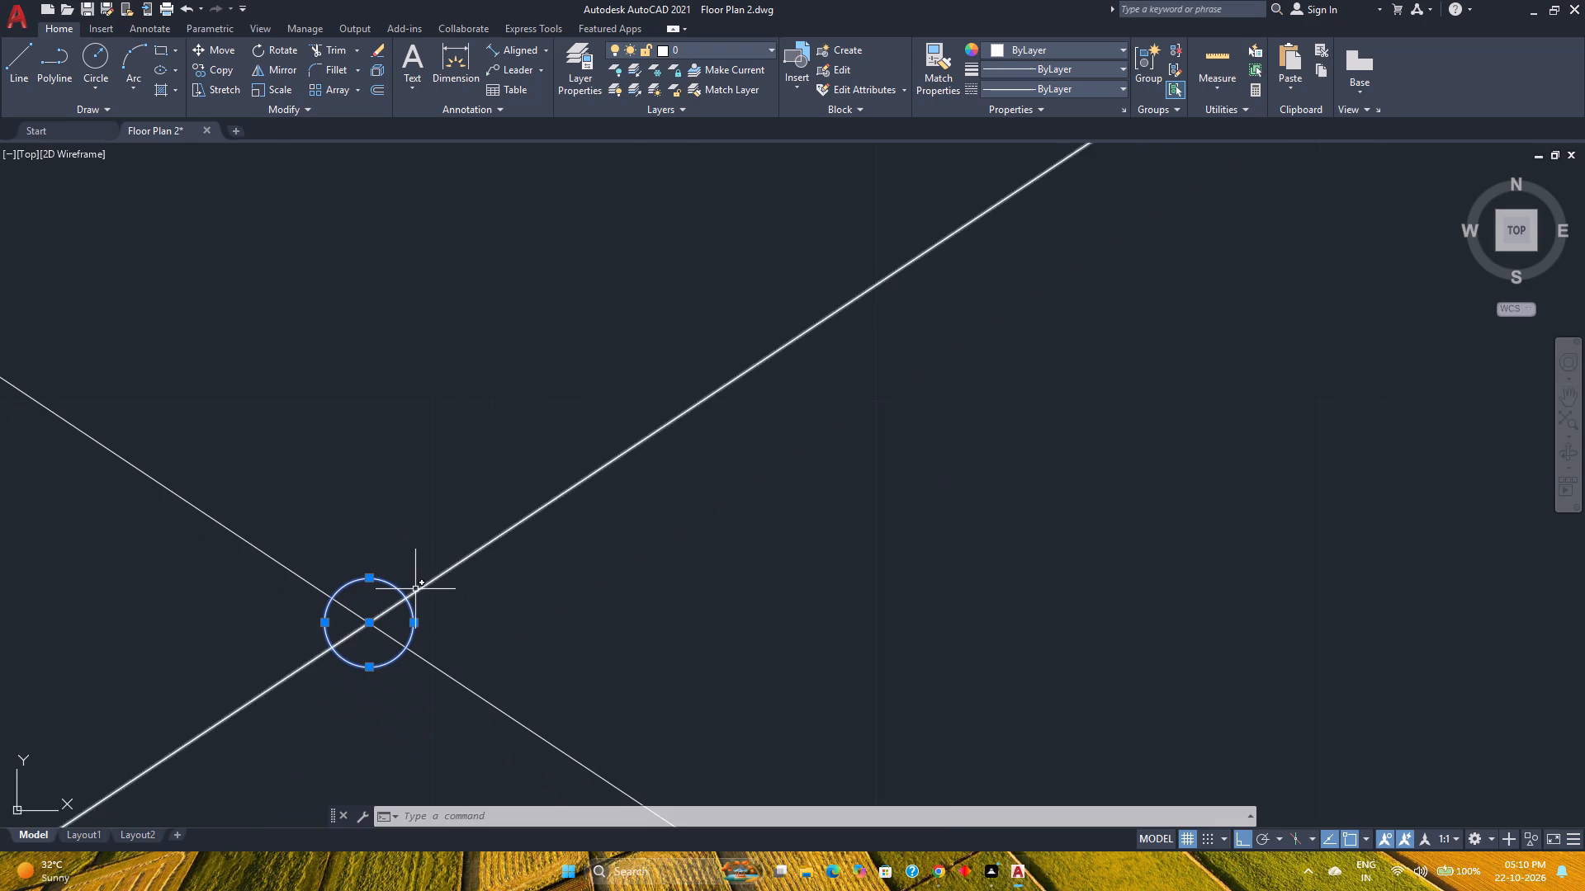
{"action": "key", "text": "ctrl+z"}
{"action": "key", "text": "ctrl+z"}
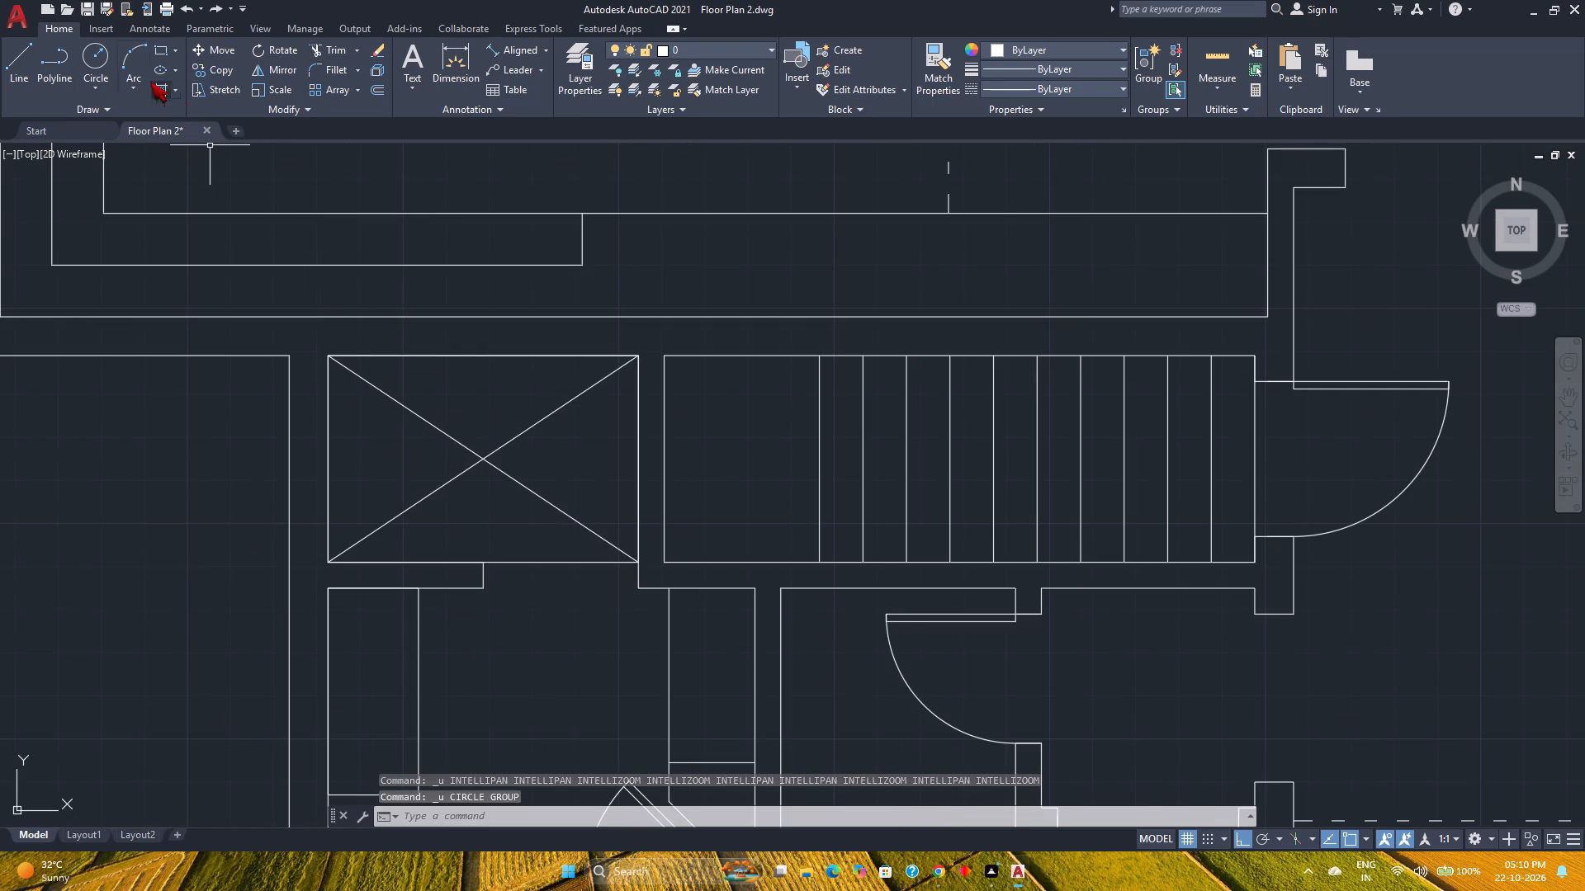
Draw a circle with a 1.5" radius centred on the intersection of the compartment's two diagonals.
{"action": "left_click", "coordinate": [111, 53]}
{"action": "scroll", "coordinate": [520, 467], "scroll_direction": "up", "scroll_amount": 3}
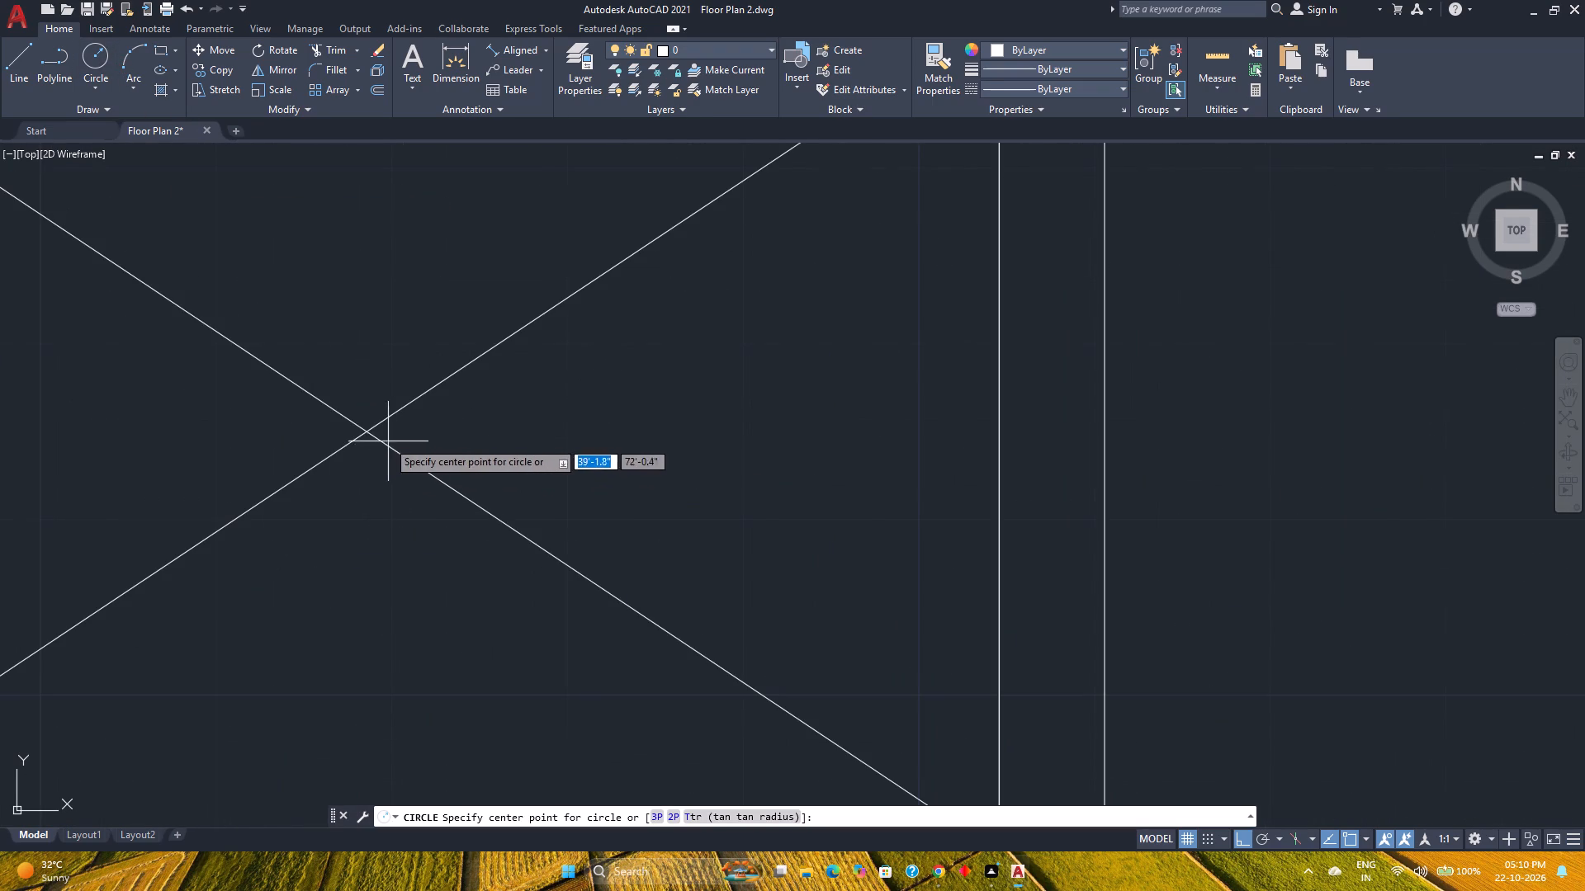
{"action": "left_click", "coordinate": [362, 431]}
{"action": "type", "text": "1.5"}
{"action": "key", "text": "Return"}
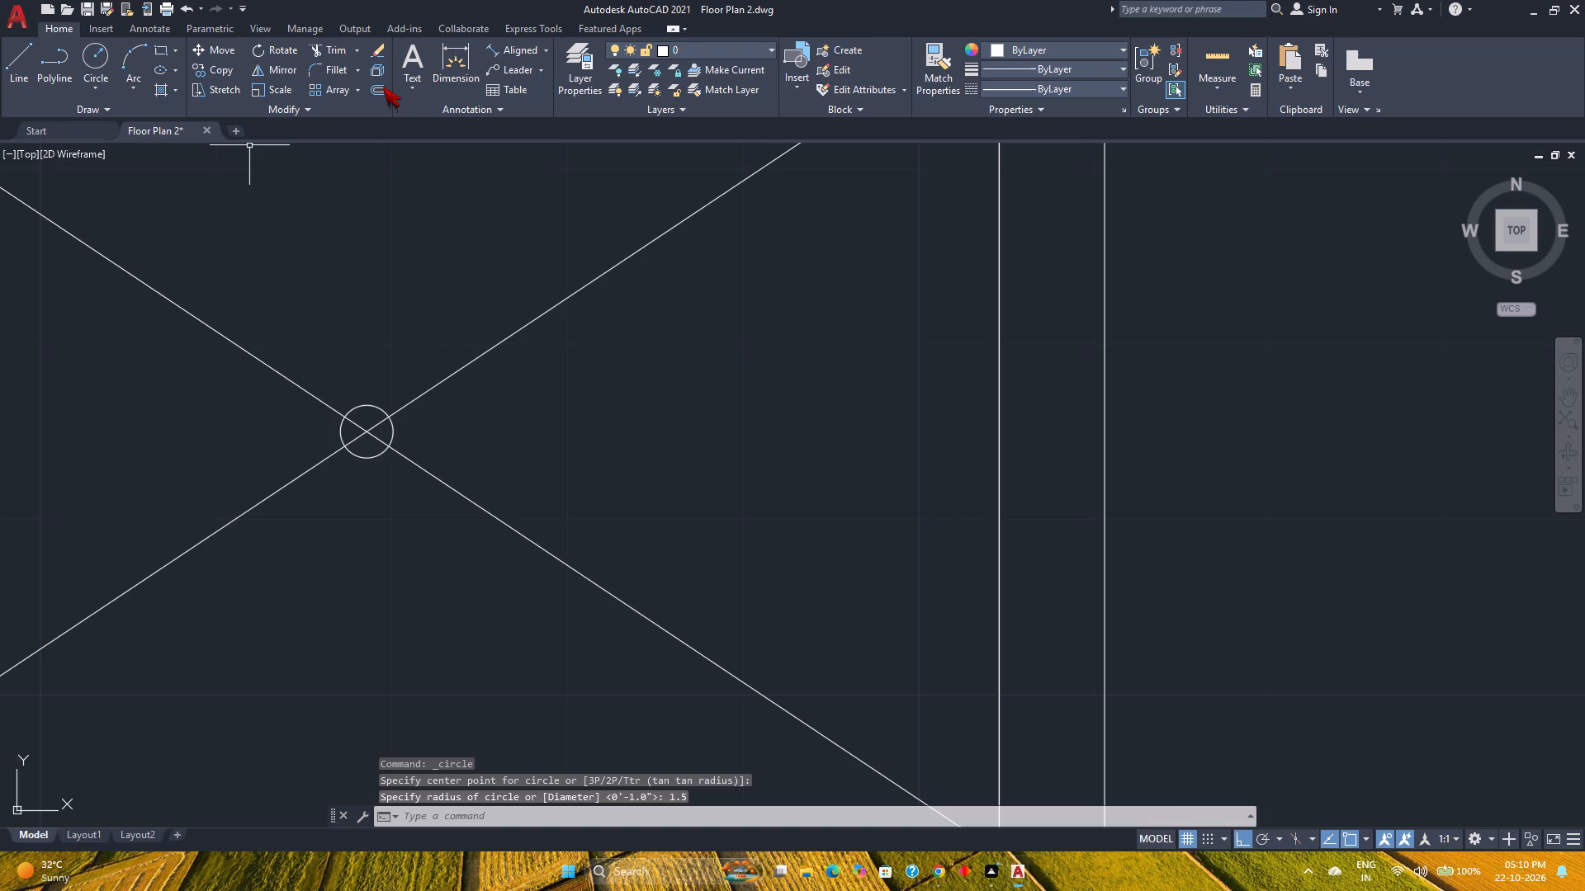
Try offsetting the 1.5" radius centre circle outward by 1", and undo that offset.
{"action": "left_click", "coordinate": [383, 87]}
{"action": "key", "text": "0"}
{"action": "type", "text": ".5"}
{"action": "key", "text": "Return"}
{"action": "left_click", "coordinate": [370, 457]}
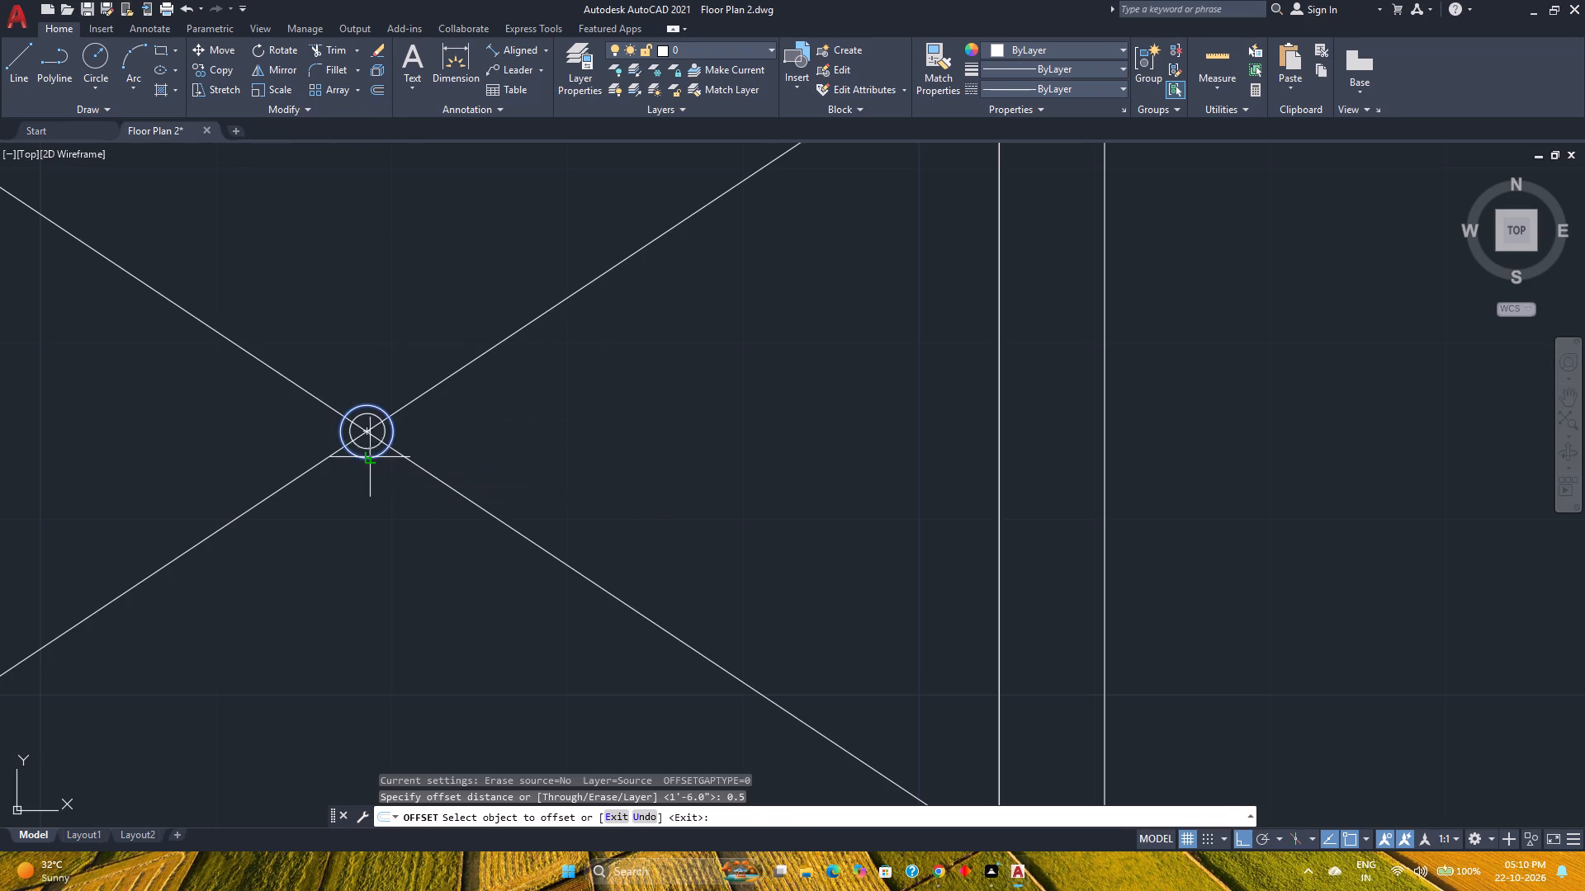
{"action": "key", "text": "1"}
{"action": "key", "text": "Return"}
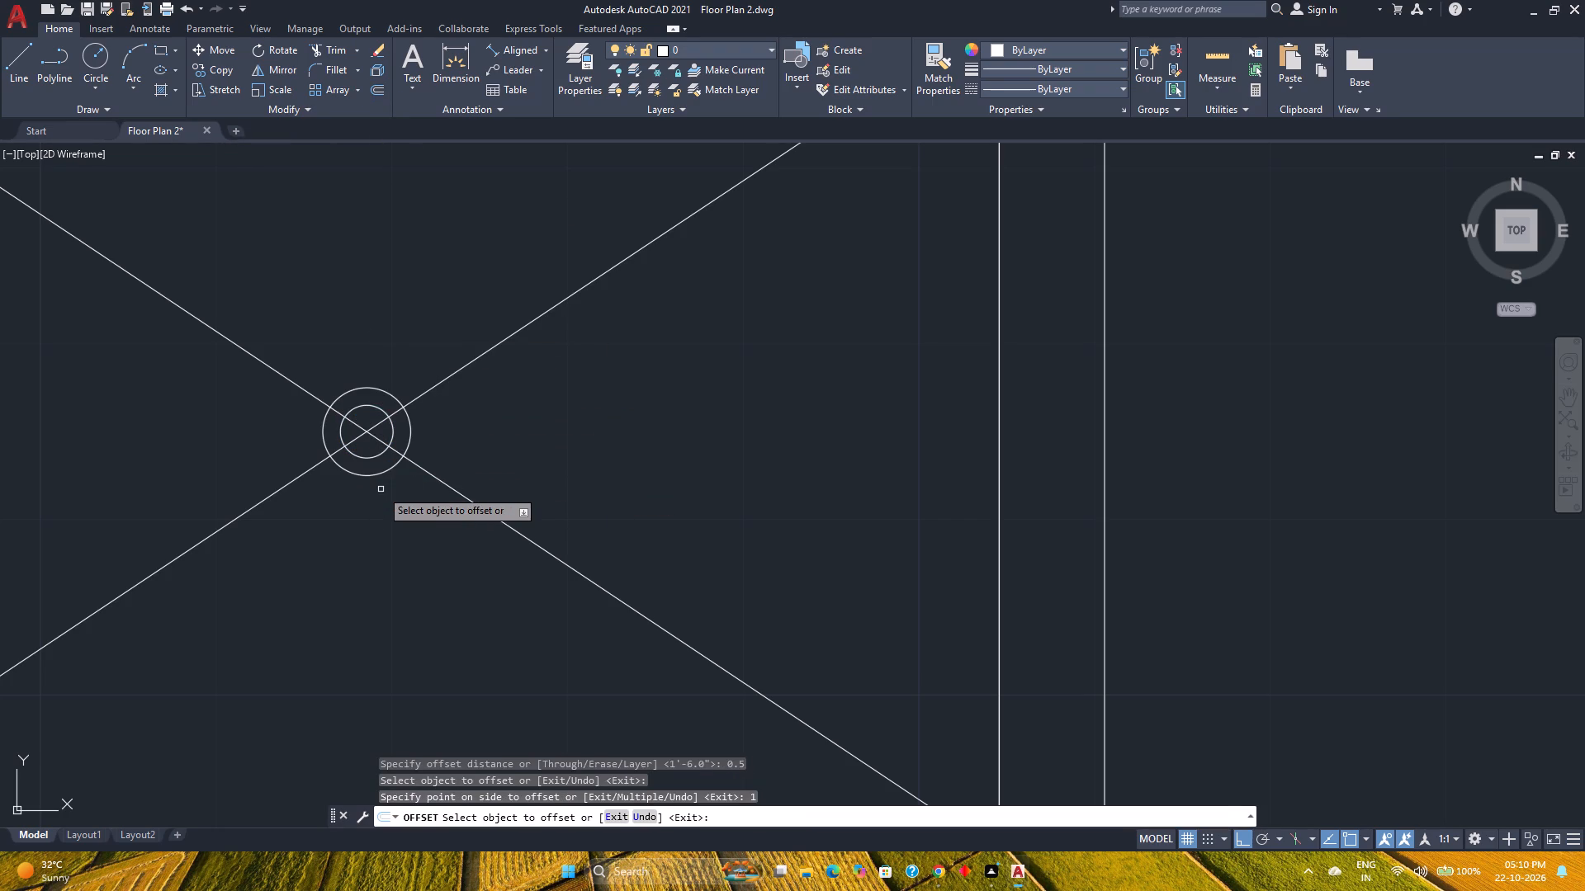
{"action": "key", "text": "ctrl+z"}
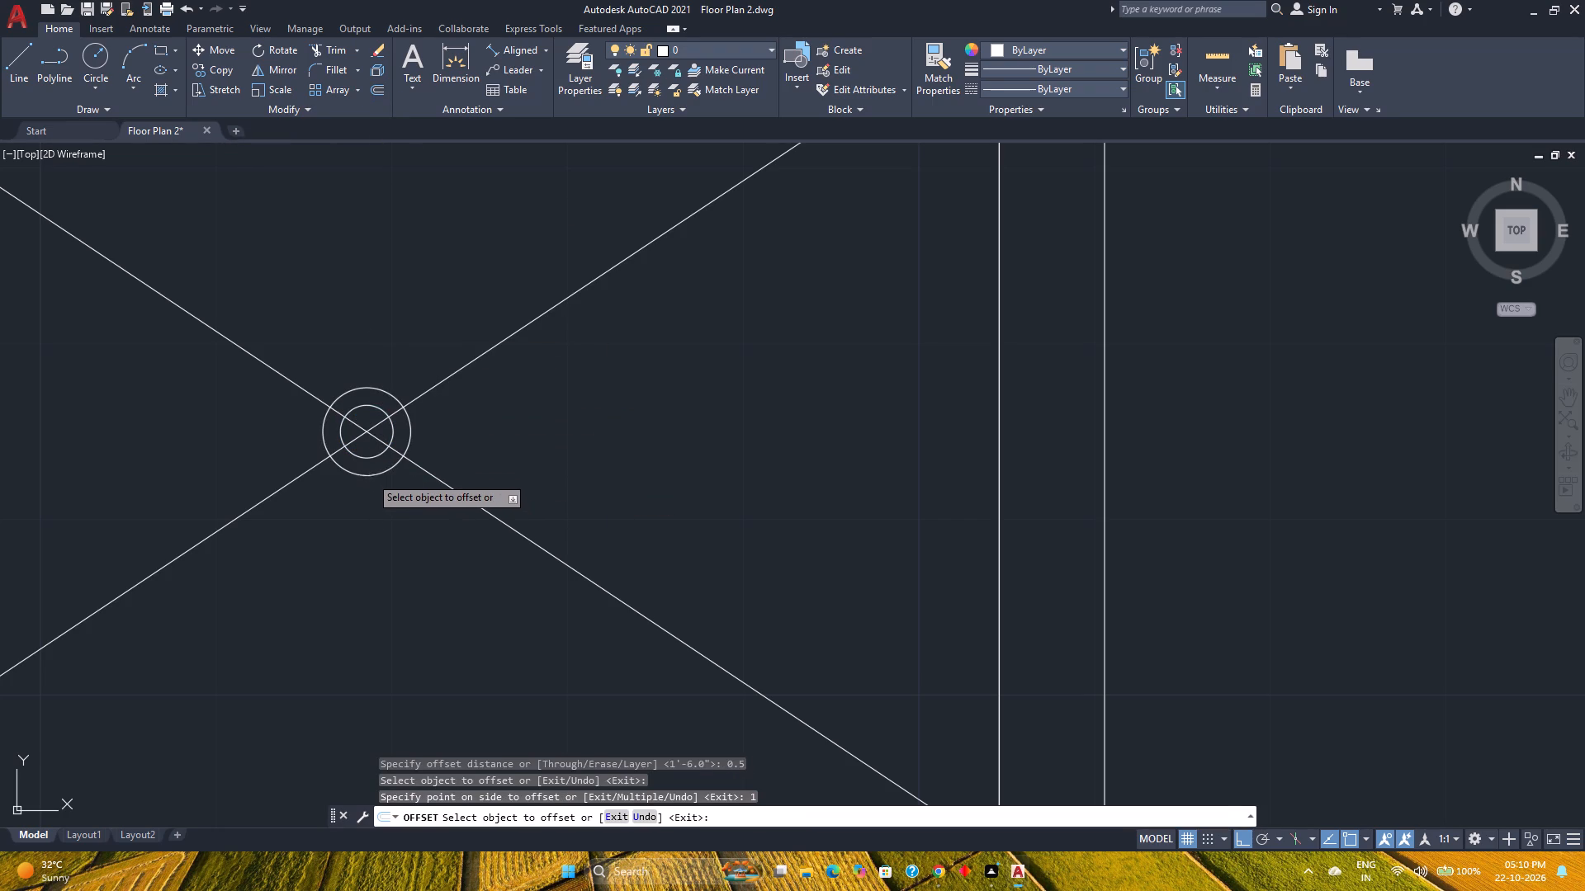
Offset the 1.5" radius centre circle outward by 0.75" to make a concentric outer circle.
{"action": "left_click", "coordinate": [368, 459]}
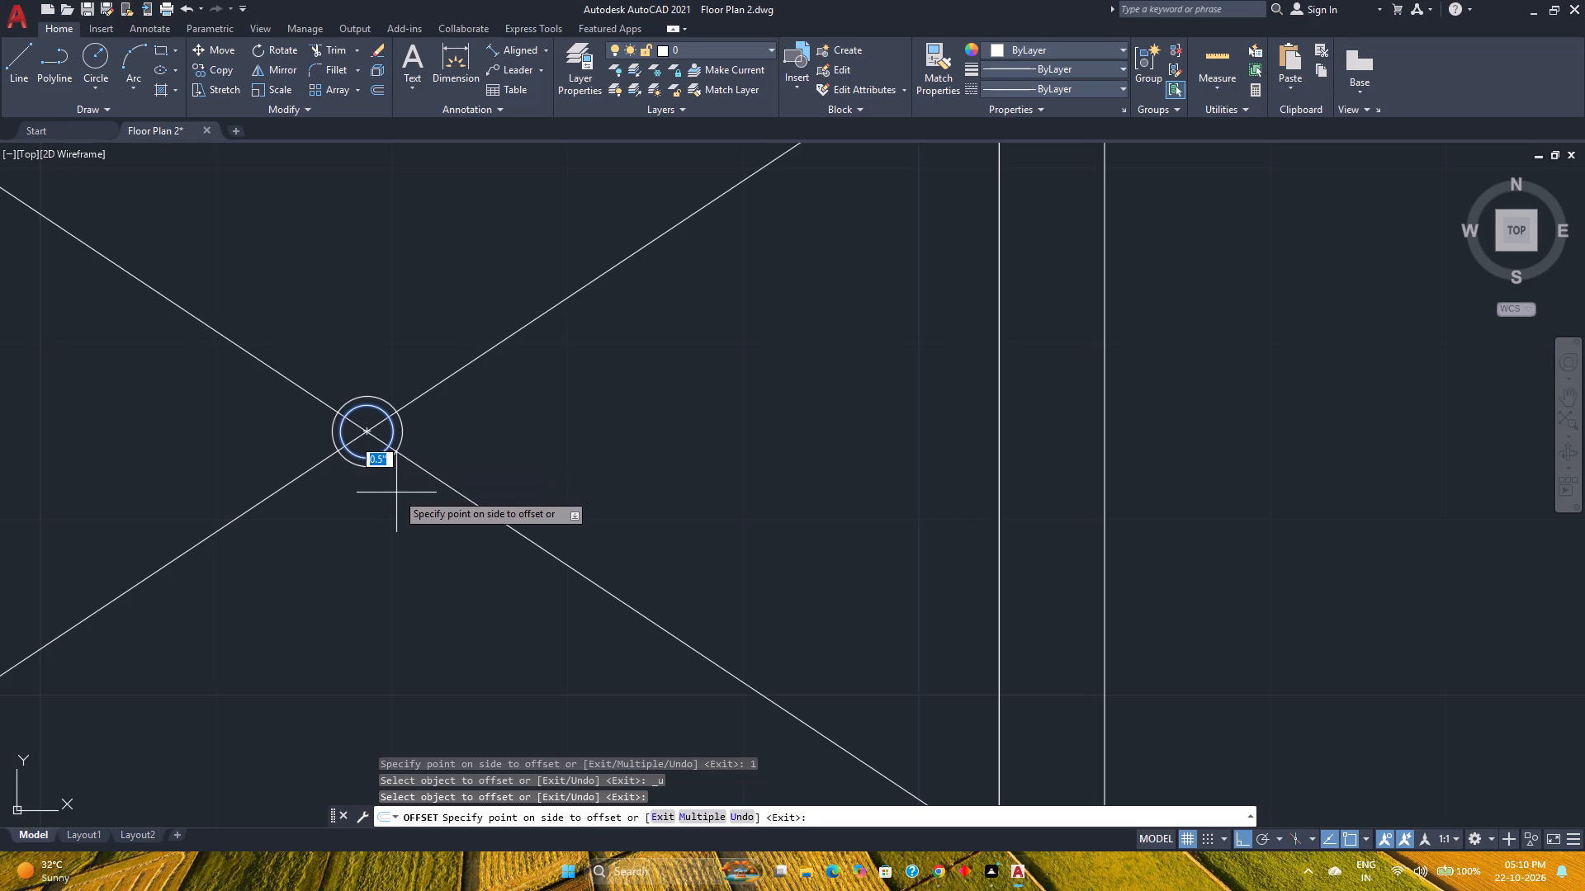
{"action": "key", "text": "0"}
{"action": "key", "text": "period"}
{"action": "type", "text": "75"}
{"action": "key", "text": "Return"}
{"action": "key", "text": "Escape"}
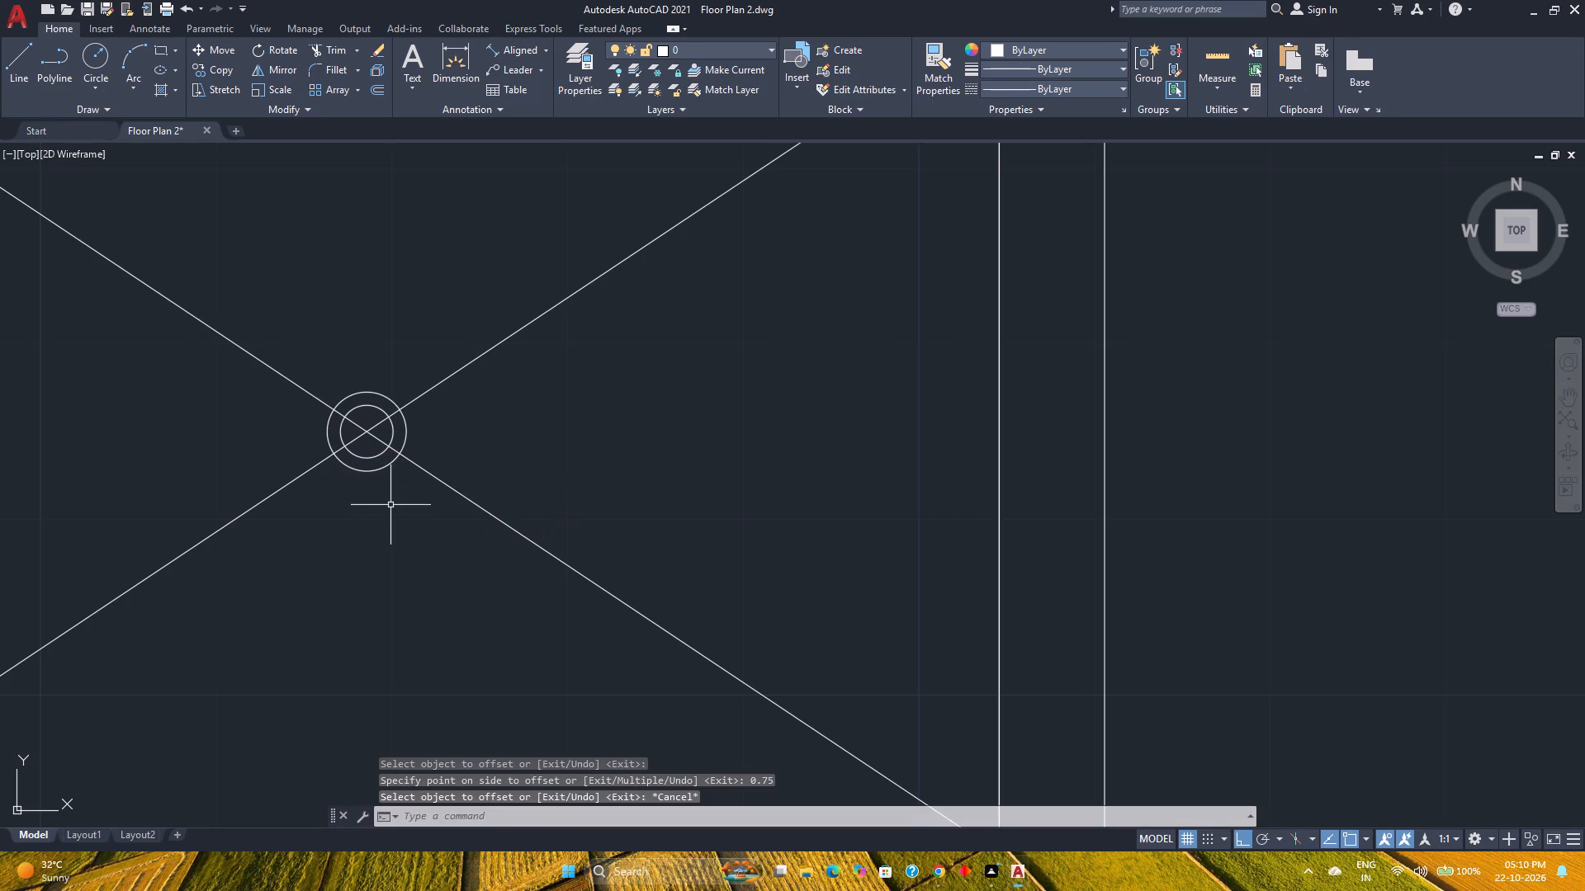
Group the compartment's rectangle, its two diagonals and the two concentric centre circles into one object.
{"action": "scroll", "coordinate": [438, 537], "scroll_direction": "down", "scroll_amount": 3}
{"action": "left_click", "coordinate": [444, 558]}
{"action": "left_click", "coordinate": [385, 478]}
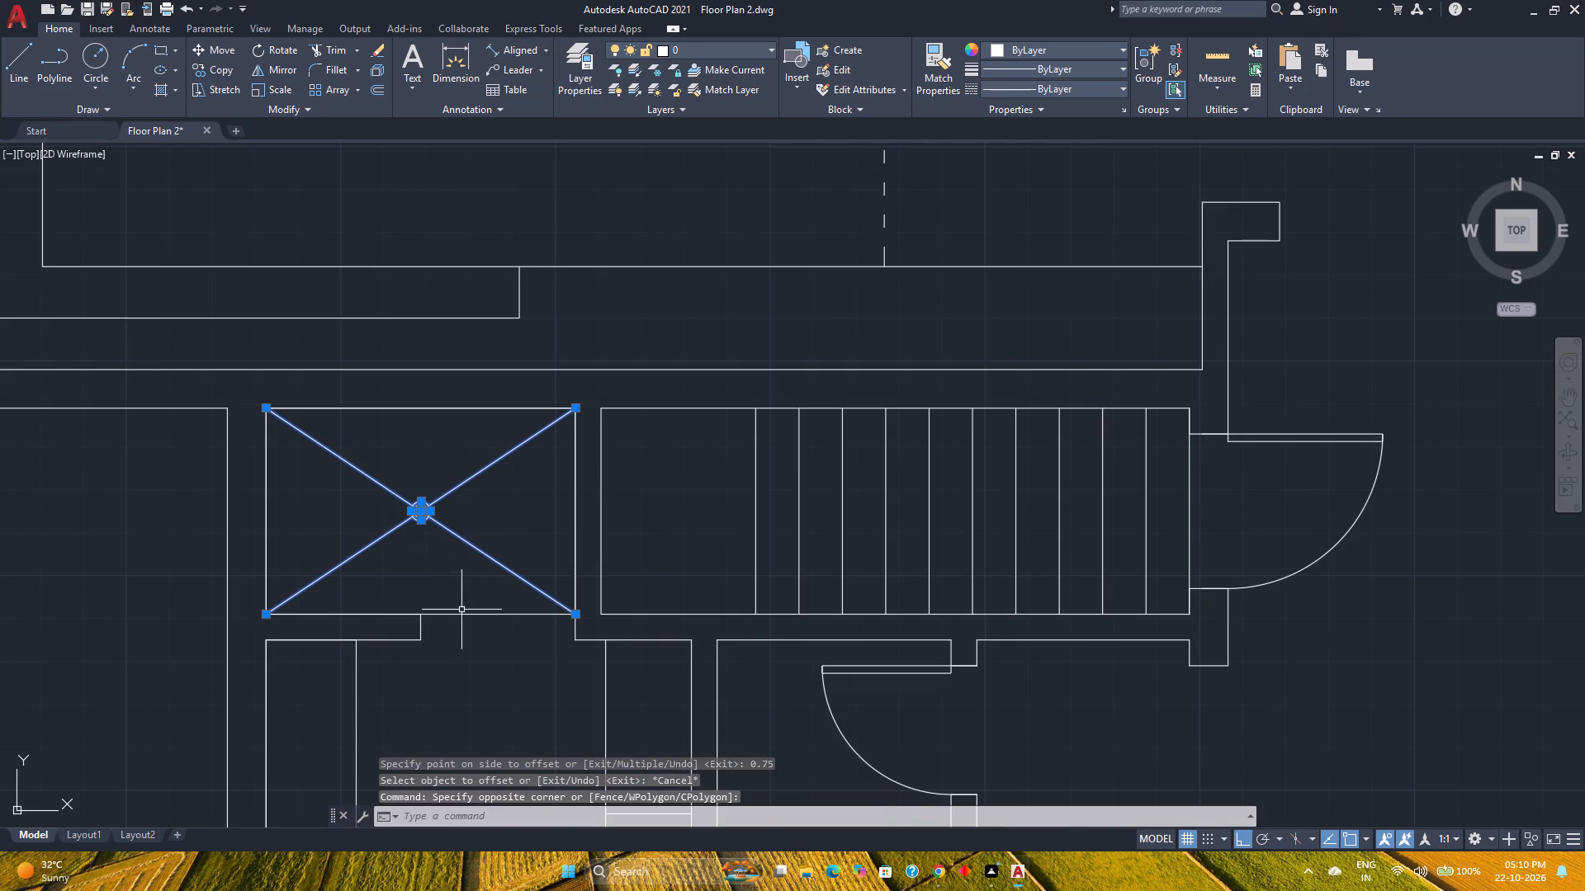
{"action": "left_click", "coordinate": [465, 615]}
{"action": "key", "text": "g"}
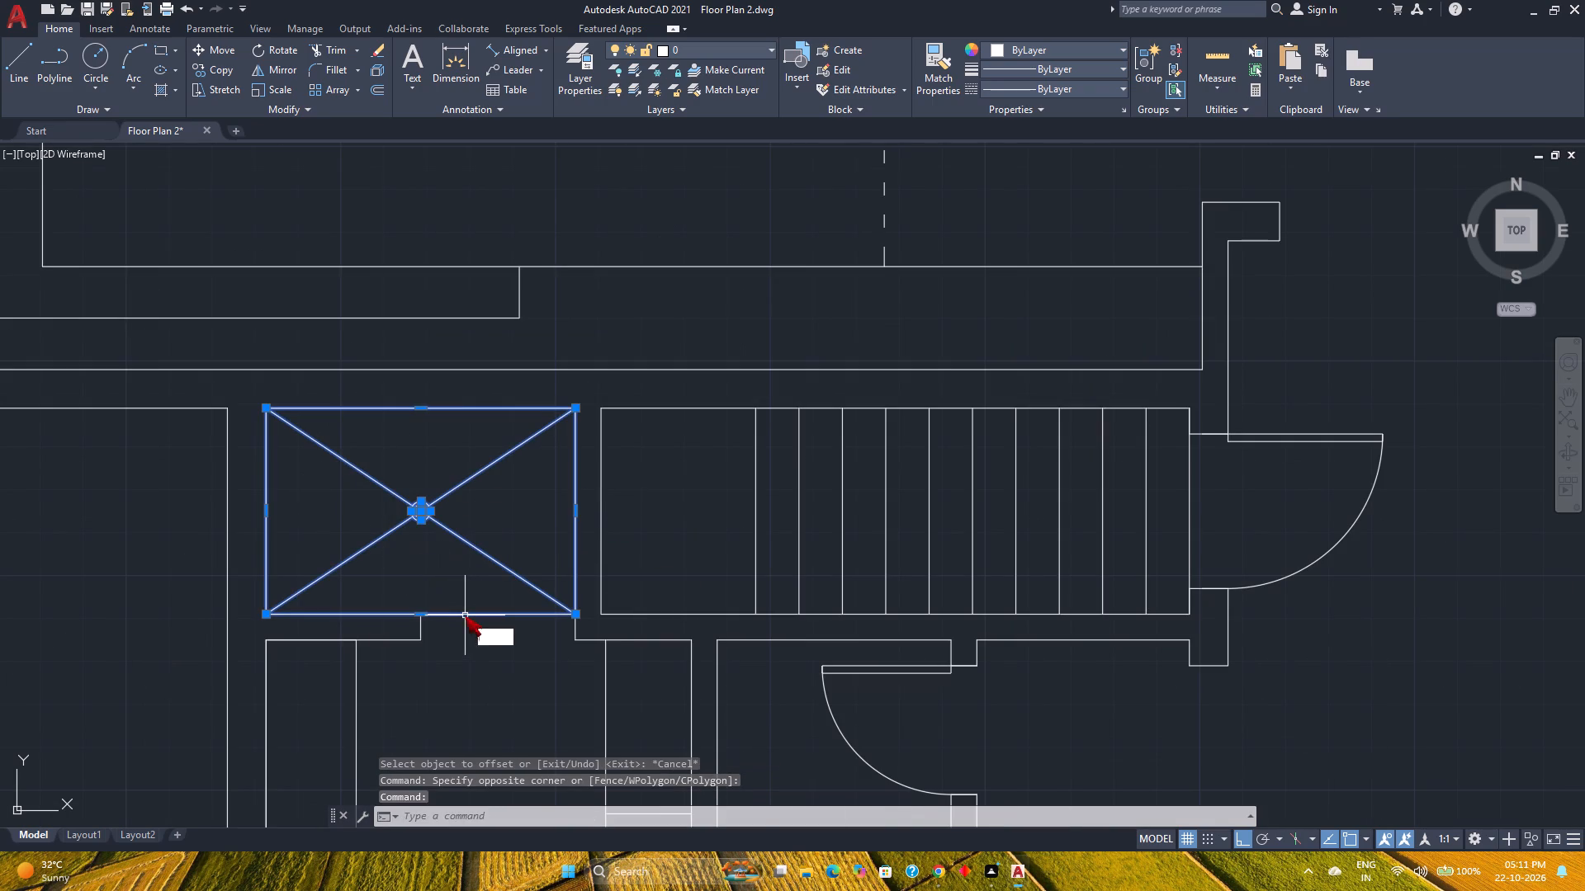
{"action": "key", "text": "Return"}
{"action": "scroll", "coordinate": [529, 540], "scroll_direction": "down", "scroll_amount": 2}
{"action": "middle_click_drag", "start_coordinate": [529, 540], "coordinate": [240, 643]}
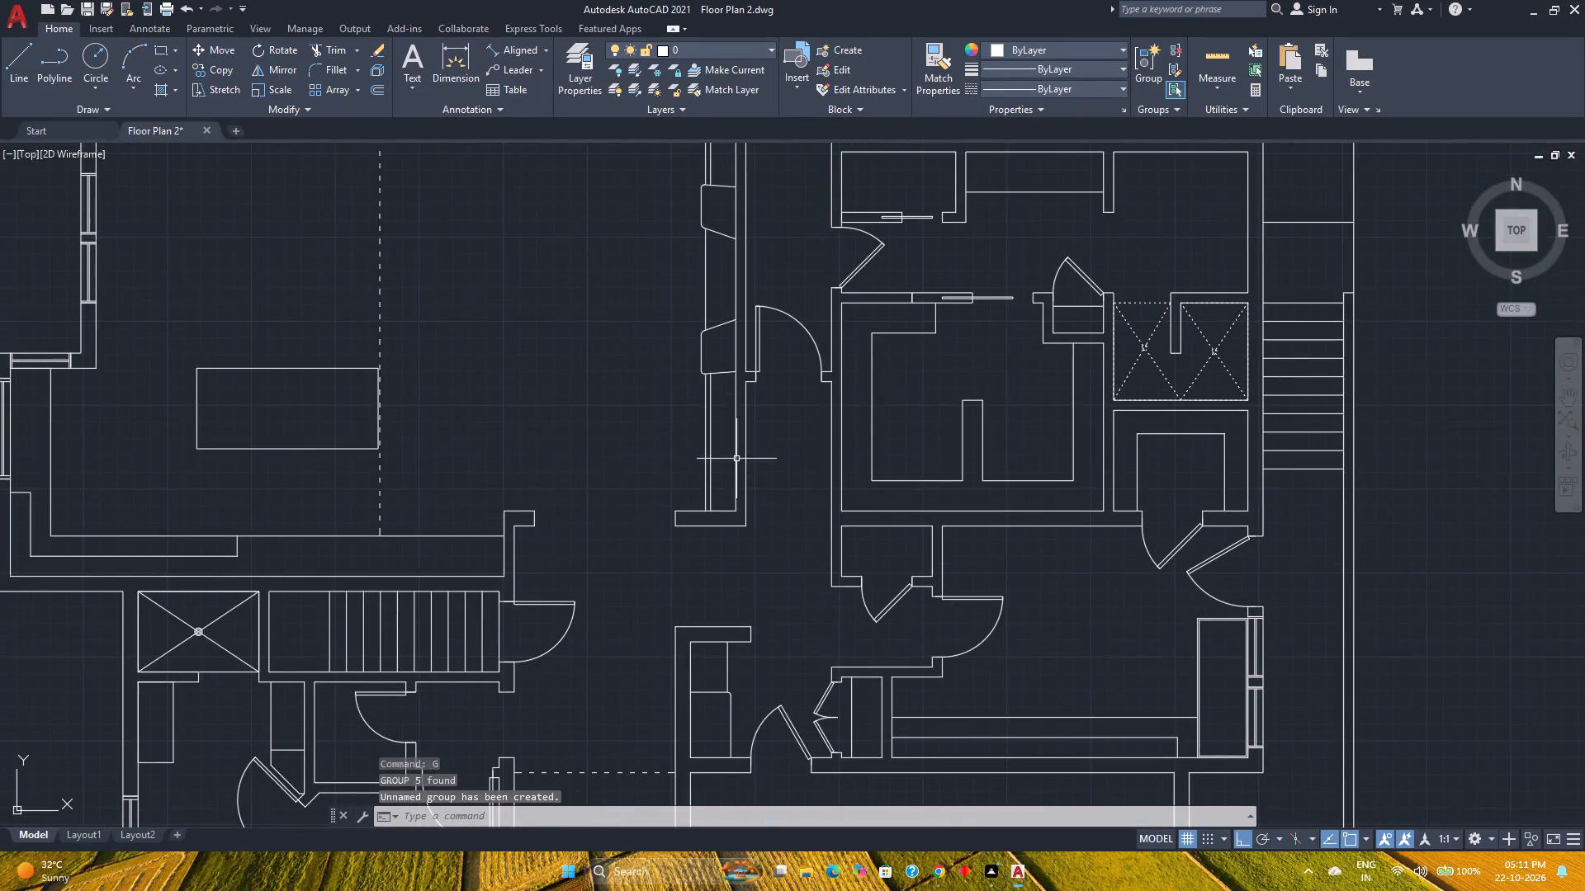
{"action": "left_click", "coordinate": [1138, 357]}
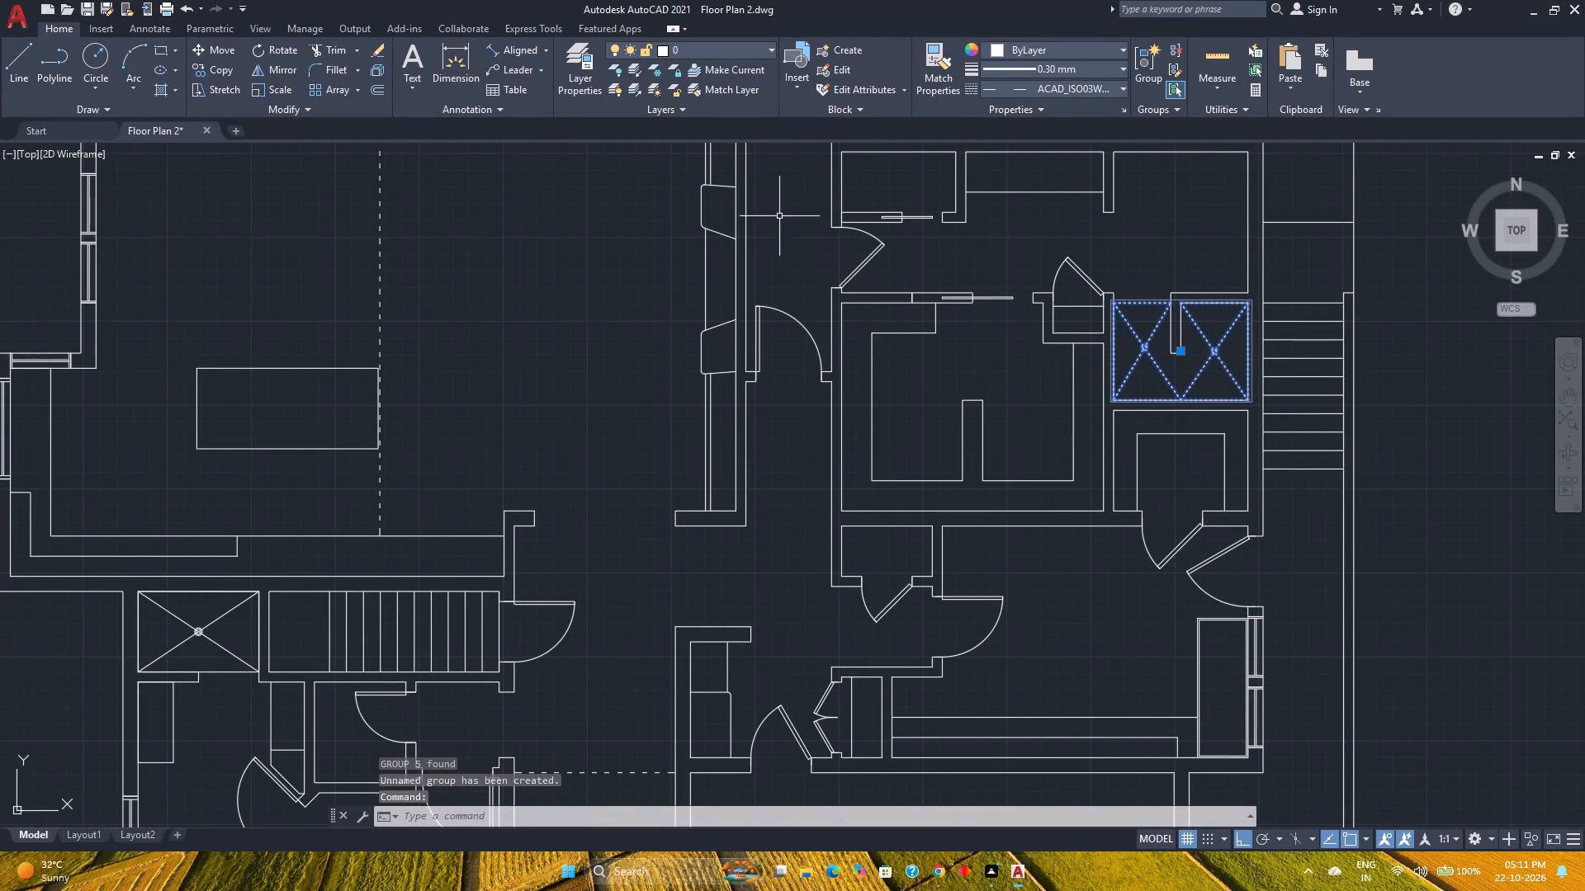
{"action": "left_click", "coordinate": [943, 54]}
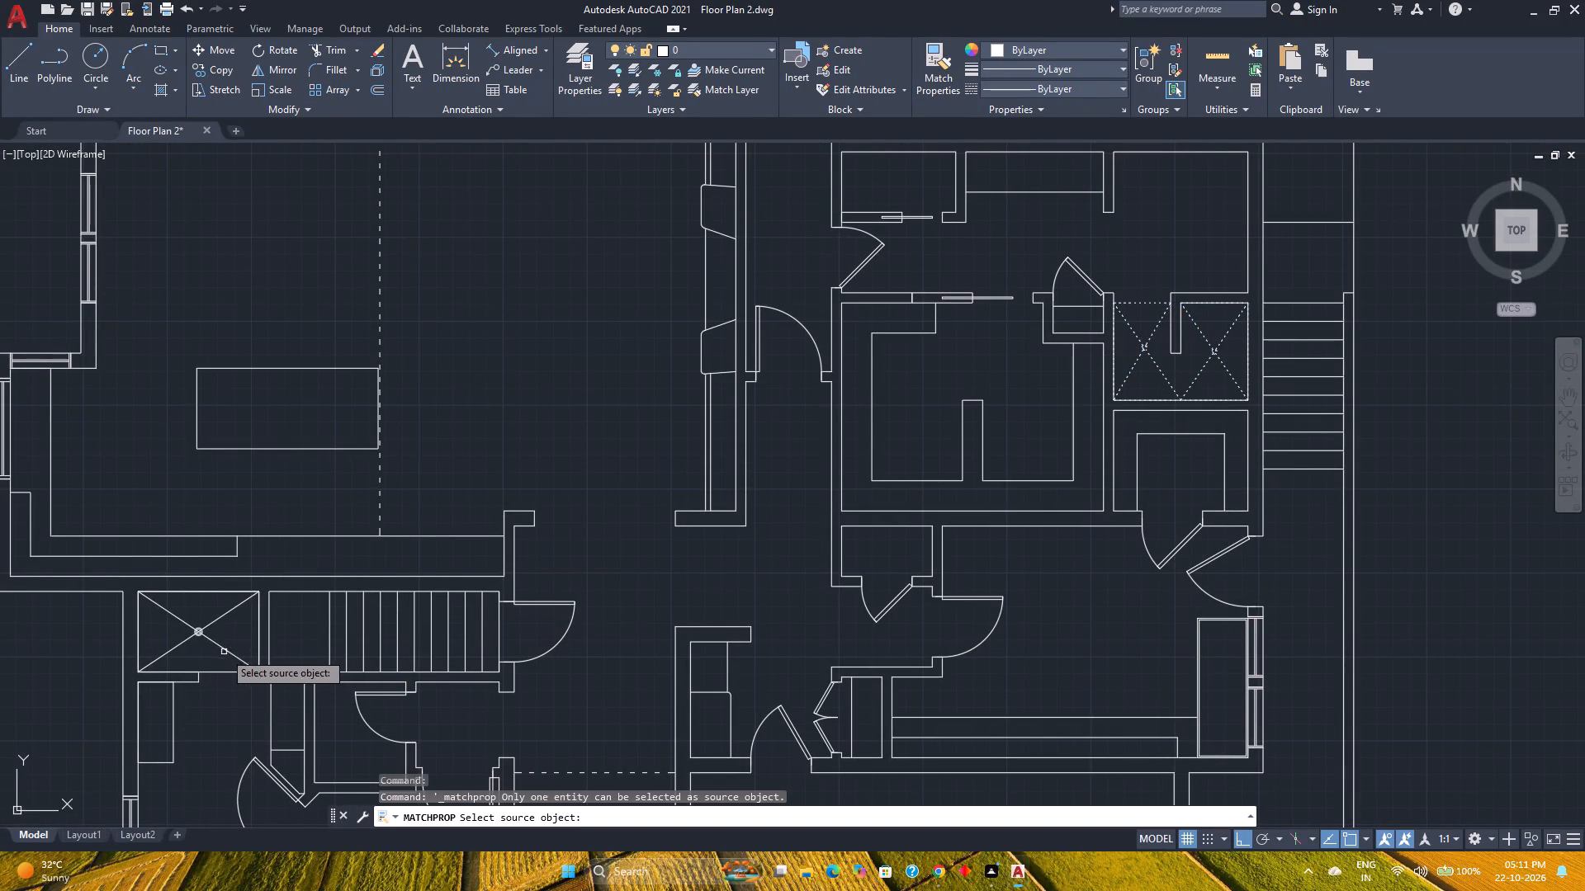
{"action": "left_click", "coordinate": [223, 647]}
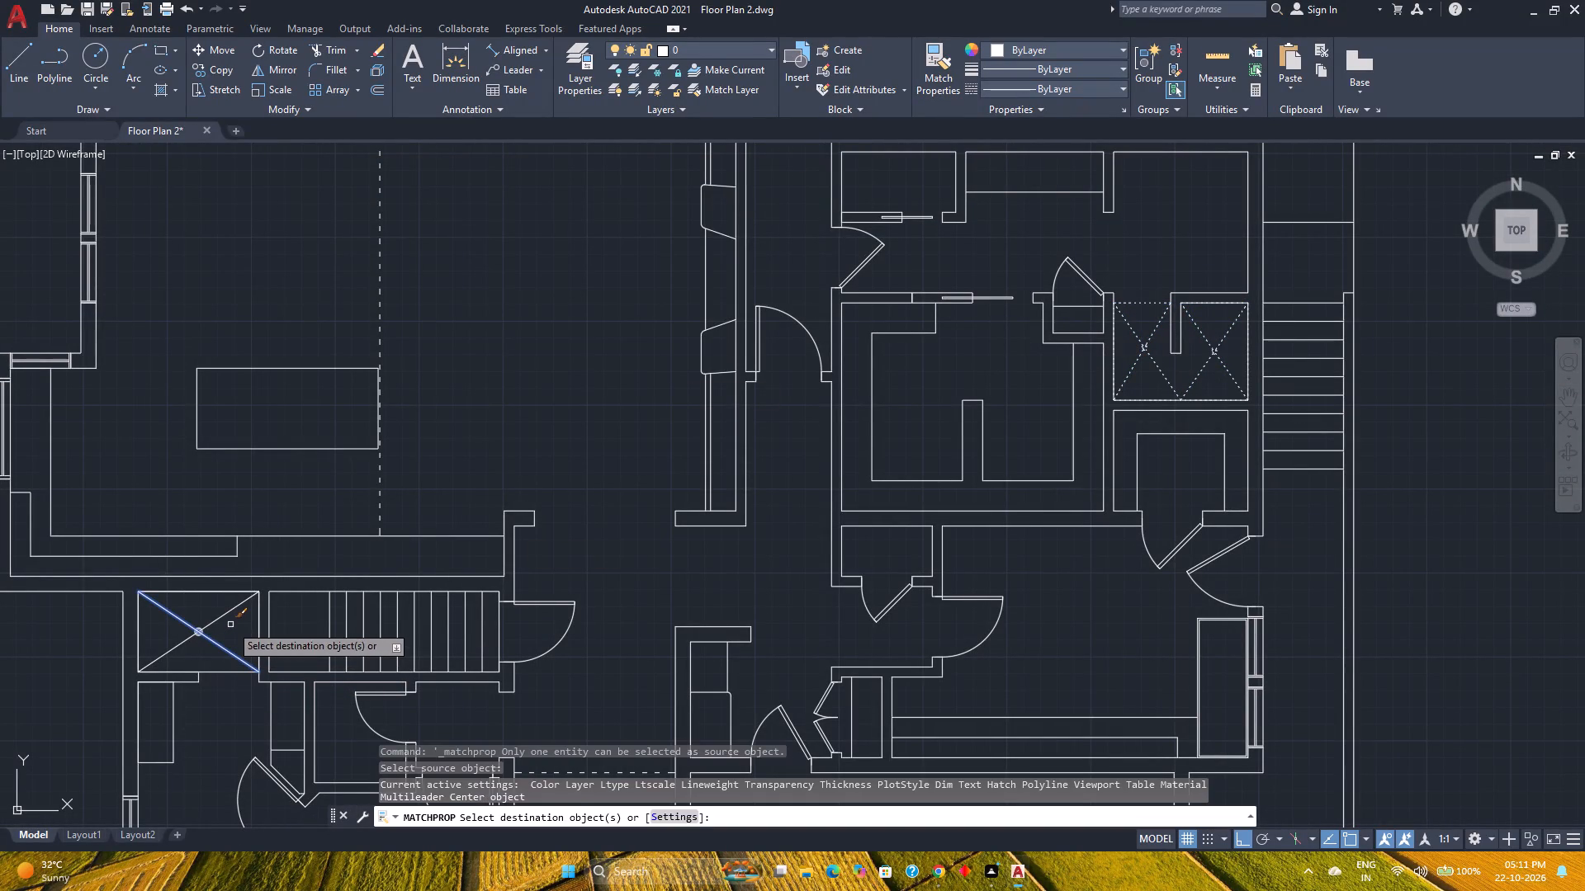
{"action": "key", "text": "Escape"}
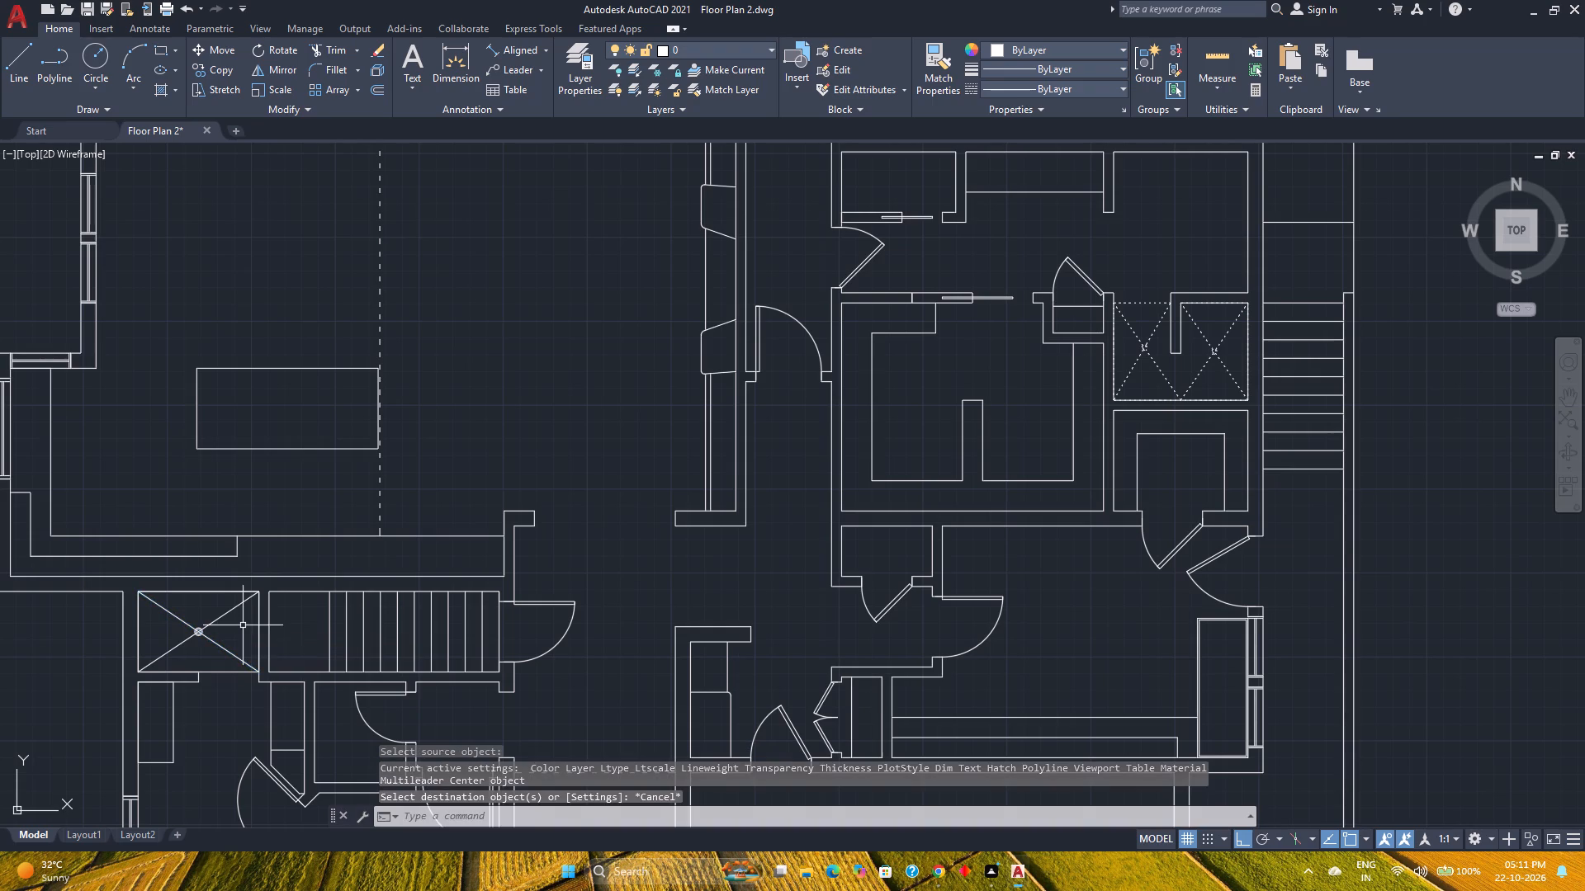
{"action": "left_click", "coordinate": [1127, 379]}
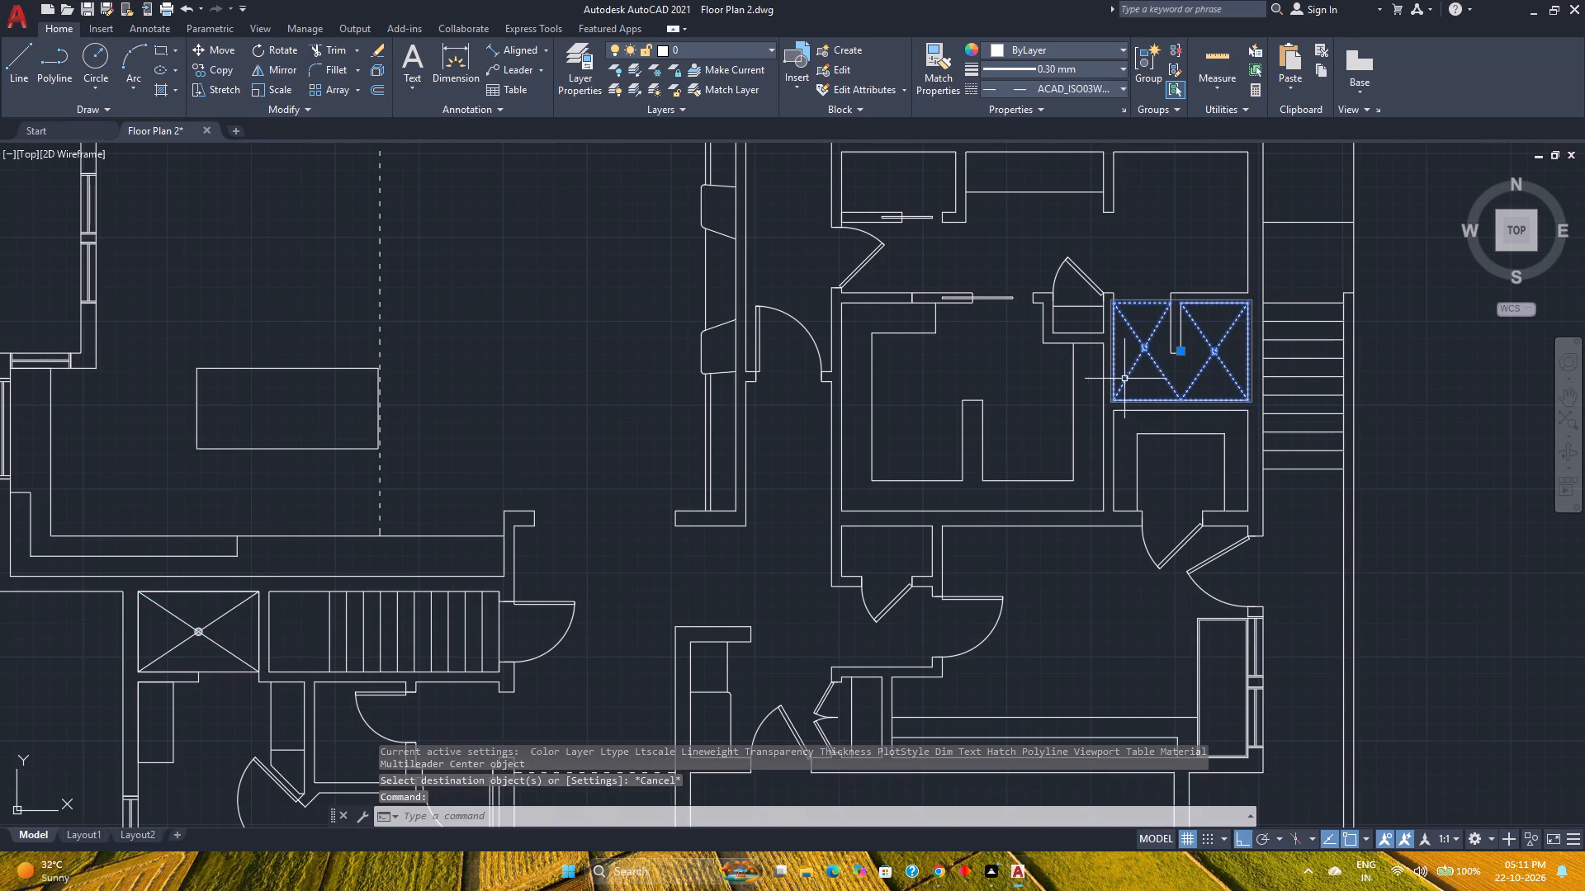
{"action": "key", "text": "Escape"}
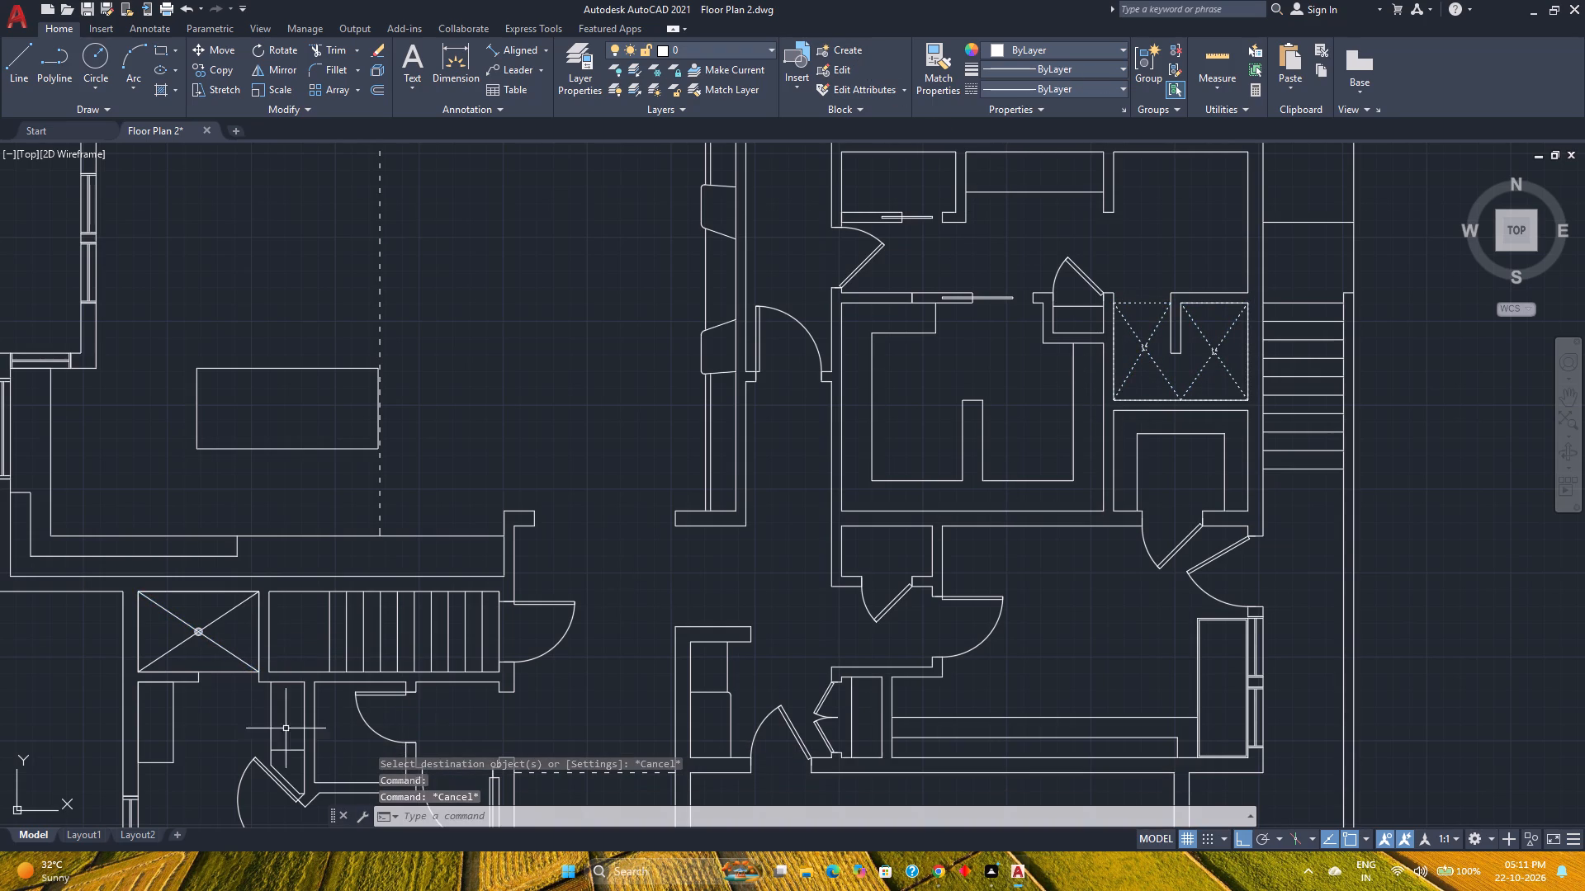
Match the grouped compartment beside the staircase to the properties of a dashed diagonal in the double crossed unit near the exterior steps.
{"action": "left_click", "coordinate": [215, 670]}
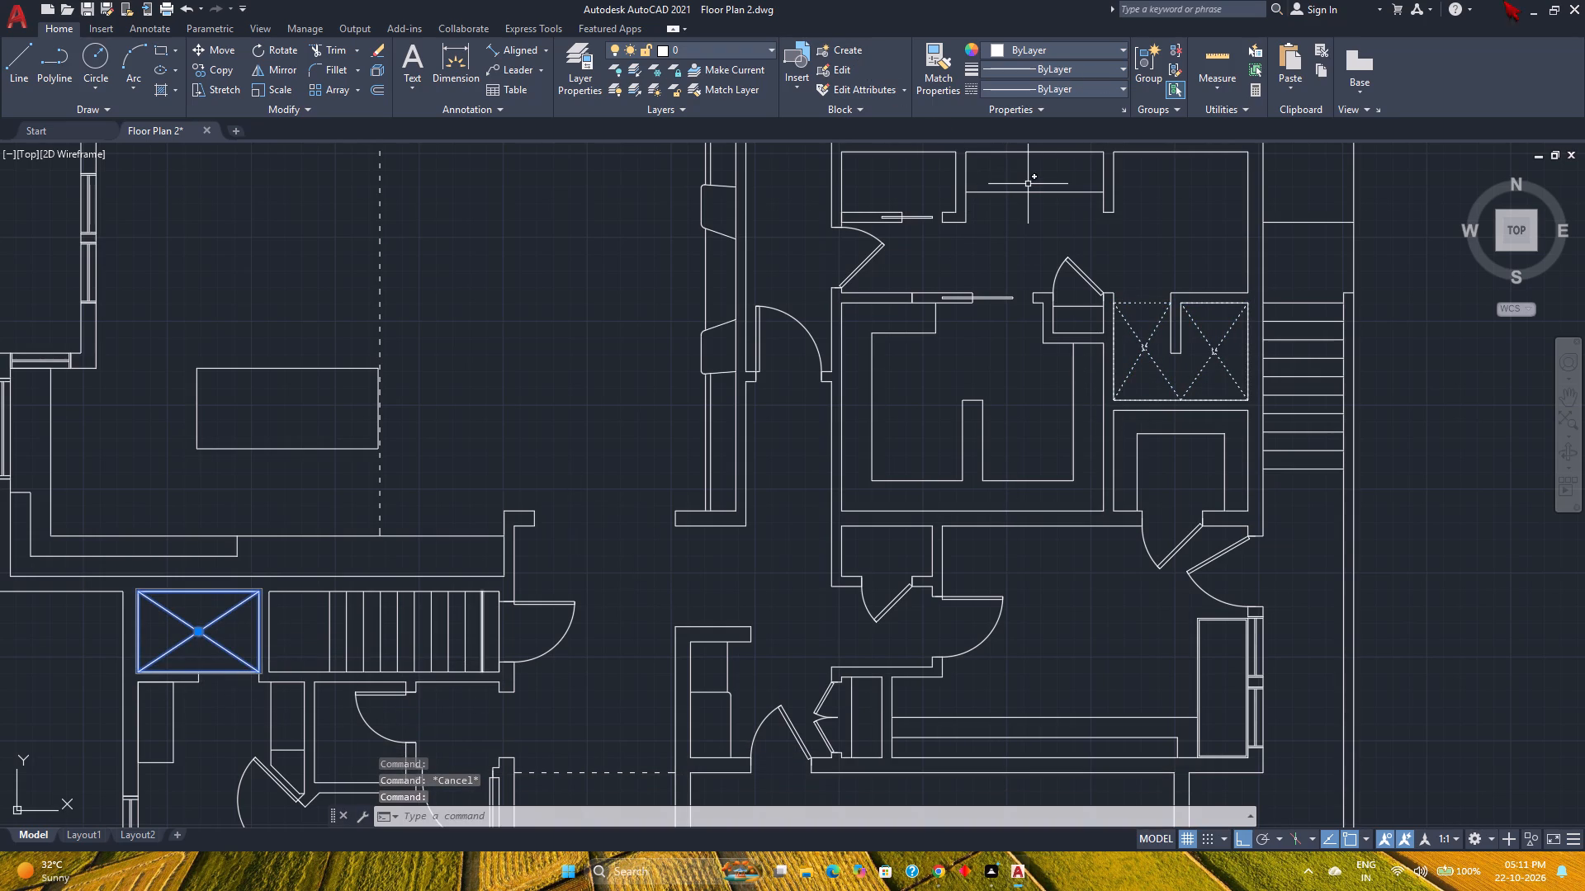
{"action": "left_click", "coordinate": [947, 91]}
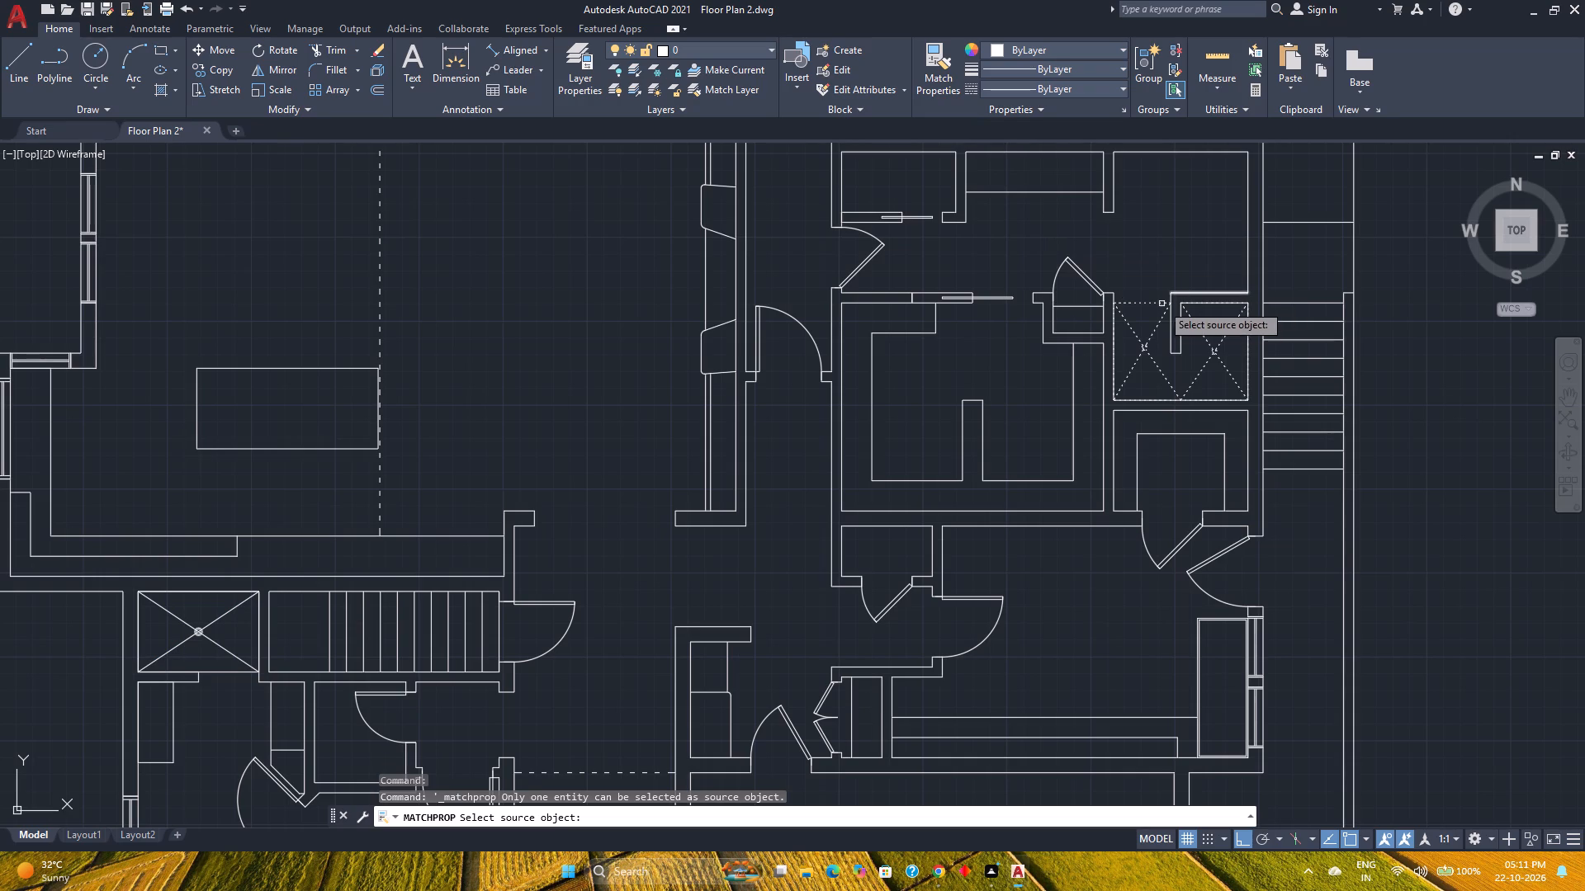
{"action": "left_click", "coordinate": [1138, 358]}
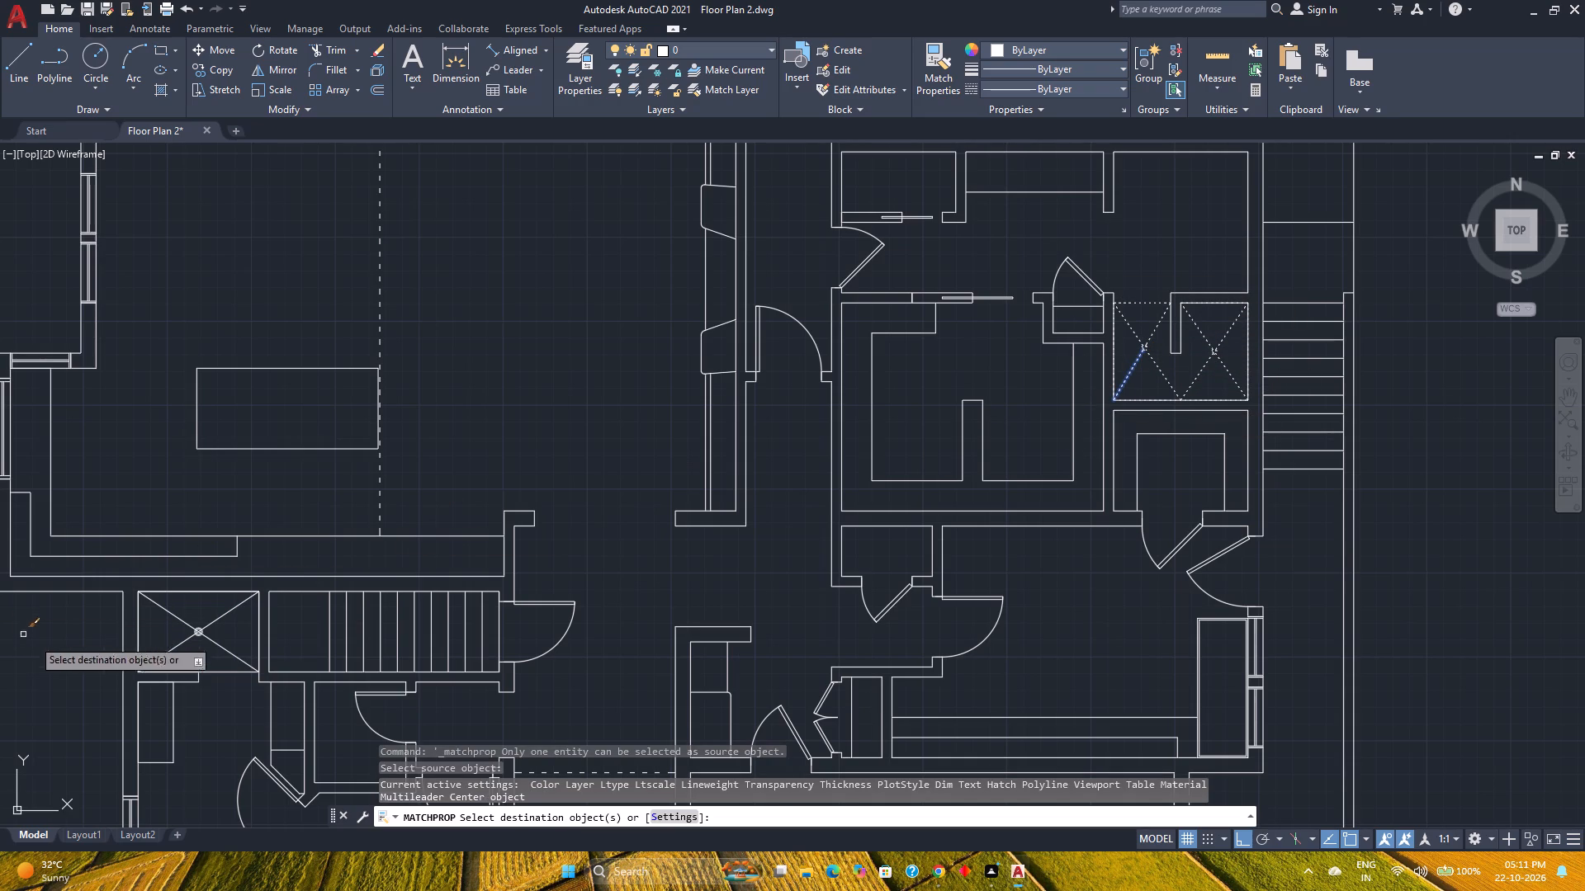
{"action": "left_click", "coordinate": [179, 643]}
{"action": "key", "text": "Escape"}
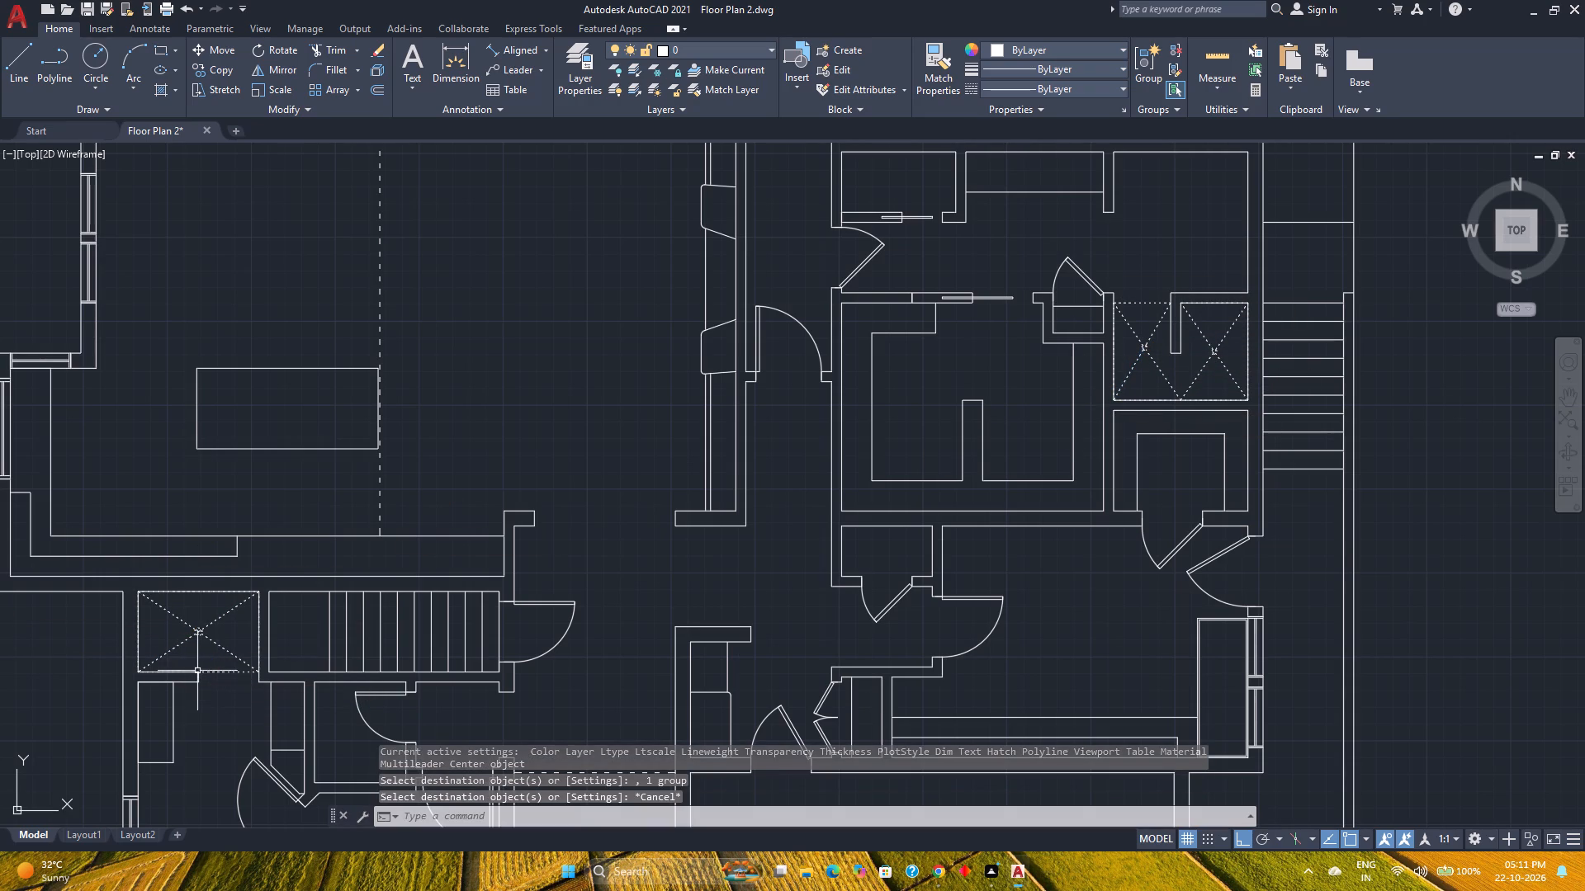
Save the drawing.
{"action": "key", "text": "ctrl+s"}
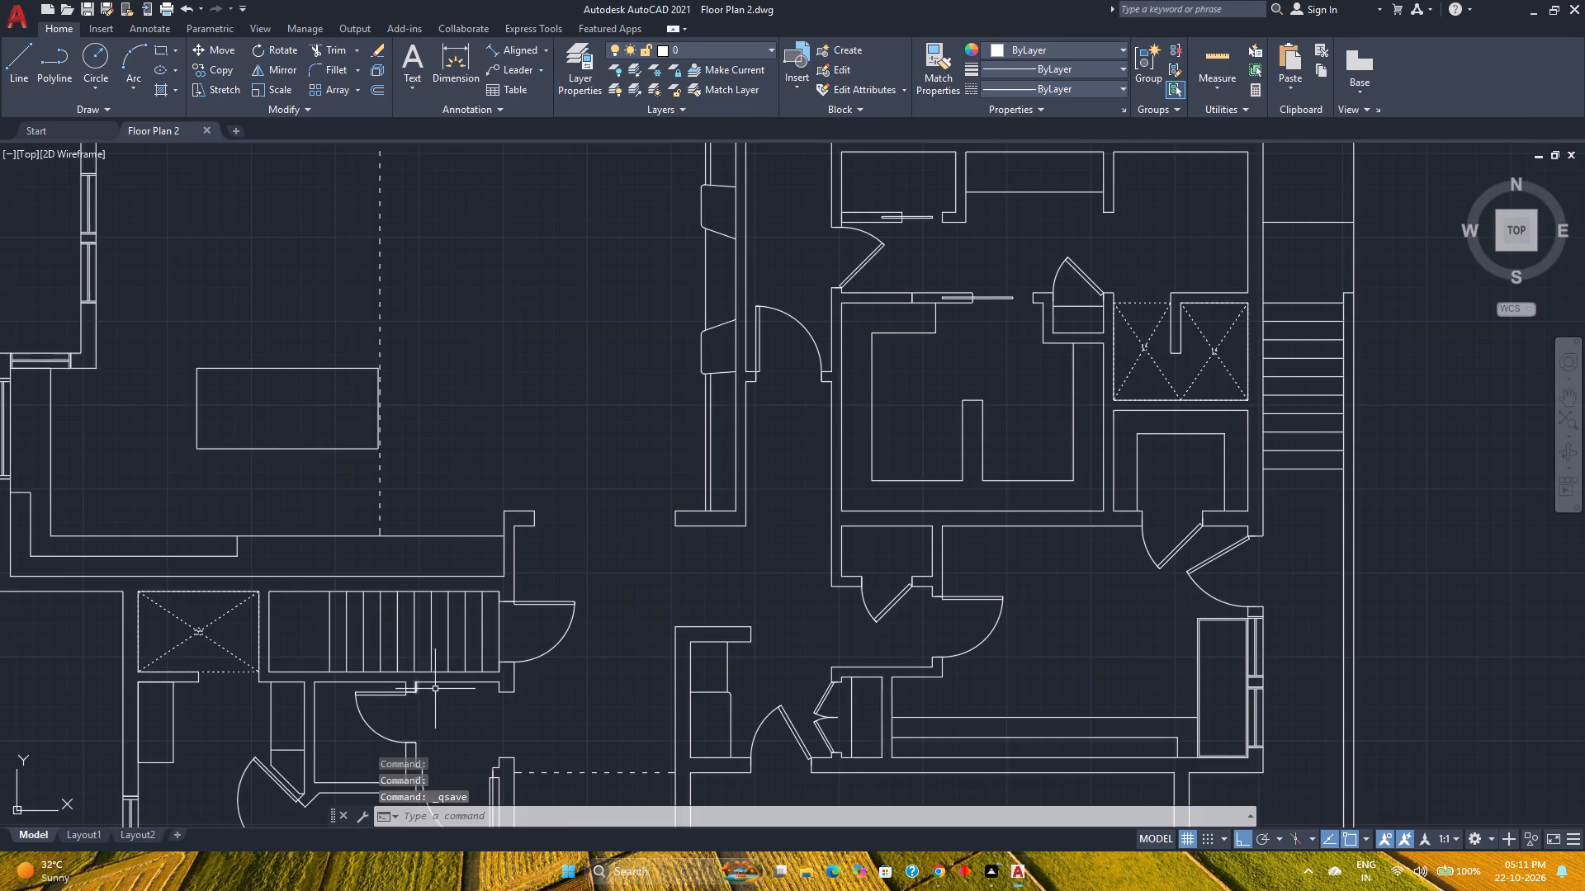
Examine the dashed compartment beside the staircase and the rest of the floor plan for remaining details.
{"action": "middle_click_drag", "start_coordinate": [436, 689], "coordinate": [629, 604]}
{"action": "scroll", "coordinate": [408, 535], "scroll_direction": "up", "scroll_amount": 3}
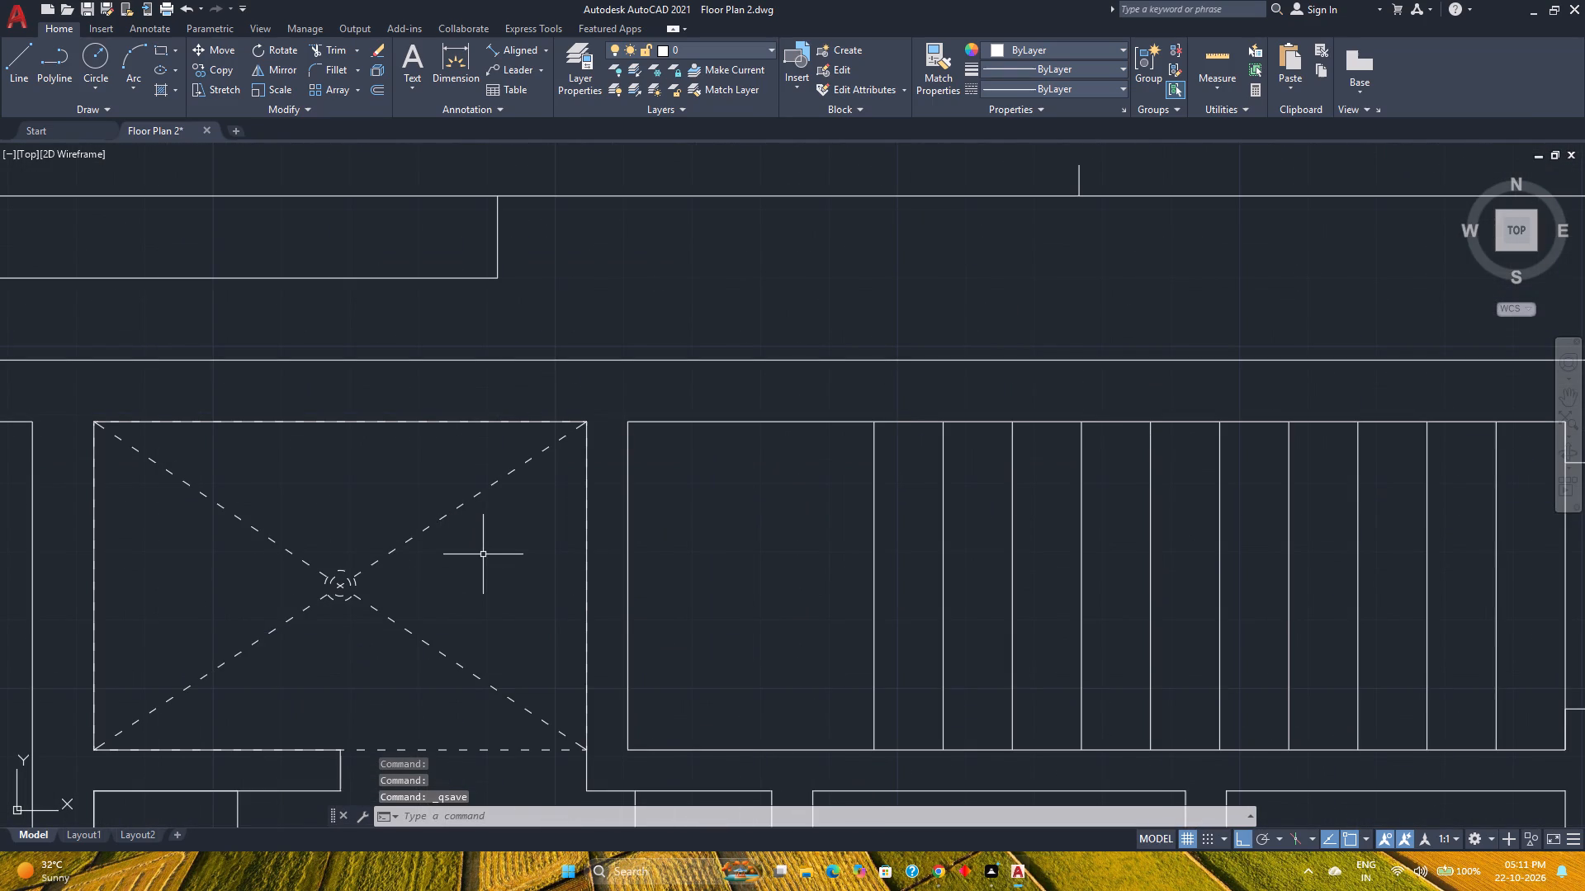
{"action": "scroll", "coordinate": [458, 577], "scroll_direction": "down", "scroll_amount": 2}
{"action": "middle_click_drag", "start_coordinate": [635, 588], "coordinate": [294, 587]}
{"action": "middle_click", "coordinate": [294, 587]}
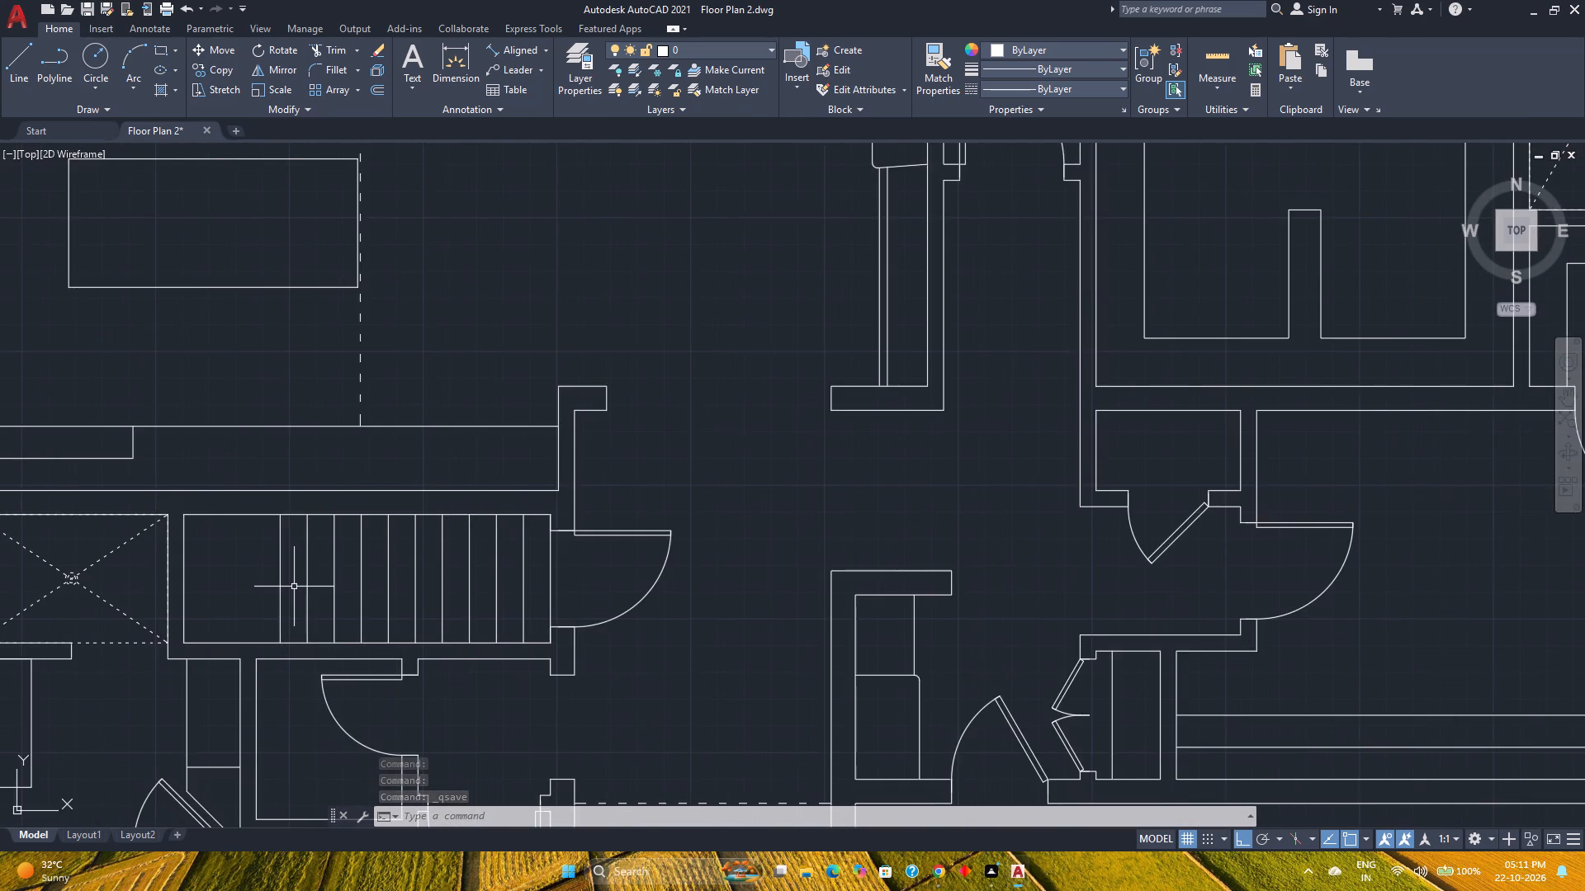
{"action": "scroll", "coordinate": [294, 587], "scroll_direction": "down", "scroll_amount": 1}
{"action": "scroll", "coordinate": [360, 573], "scroll_direction": "down", "scroll_amount": 2}
{"action": "scroll", "coordinate": [557, 576], "scroll_direction": "up", "scroll_amount": 1}
{"action": "middle_click_drag", "start_coordinate": [557, 576], "coordinate": [560, 573]}
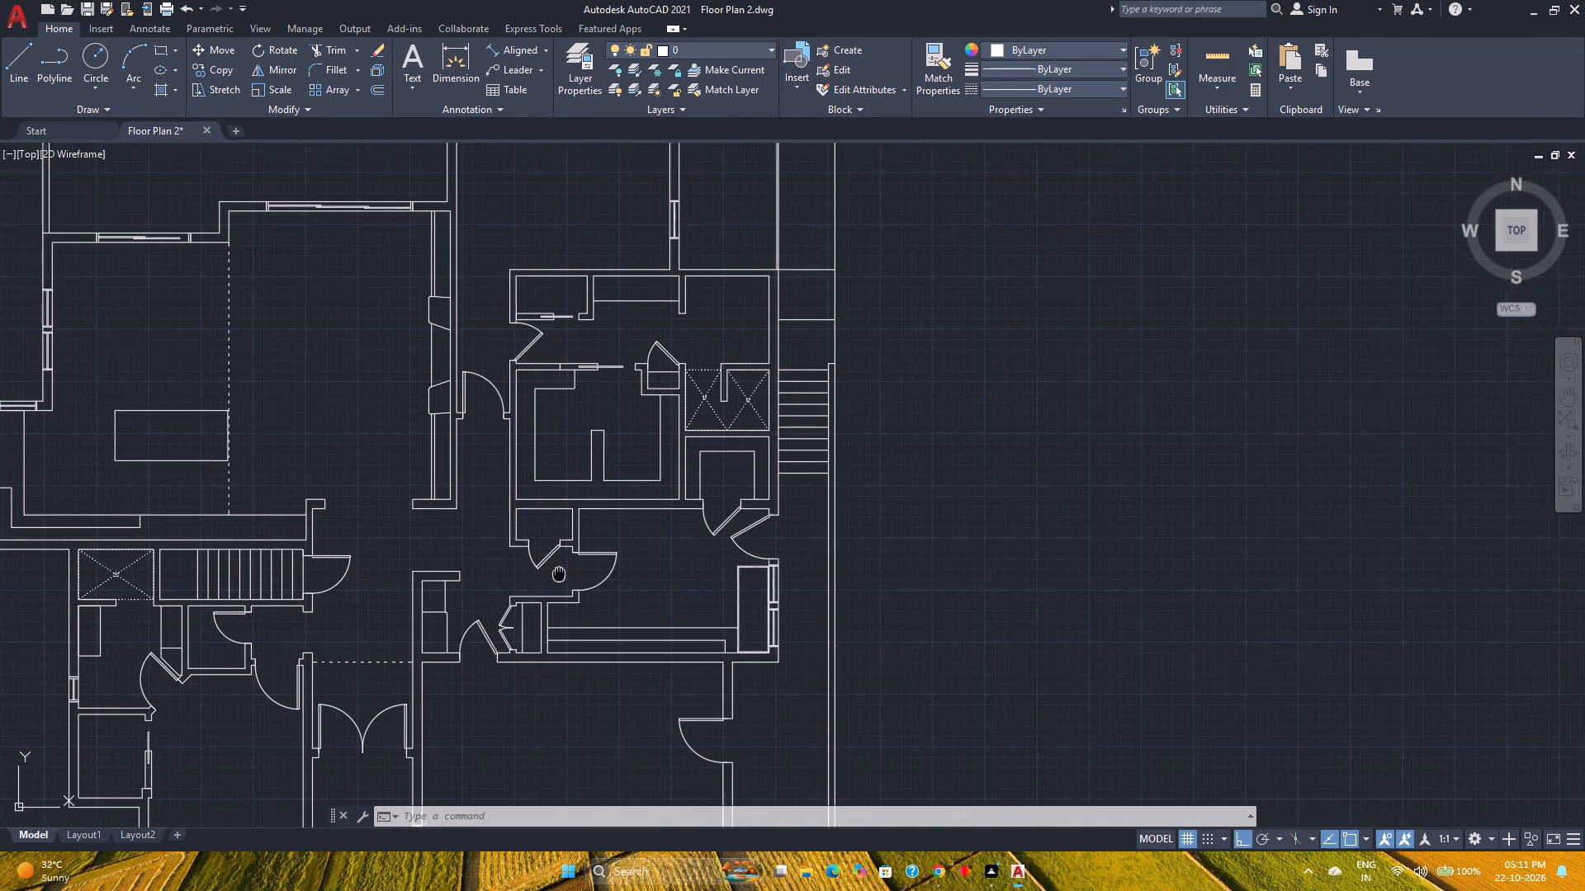
{"action": "middle_click_drag", "start_coordinate": [560, 573], "coordinate": [602, 538]}
{"action": "middle_click", "coordinate": [603, 537]}
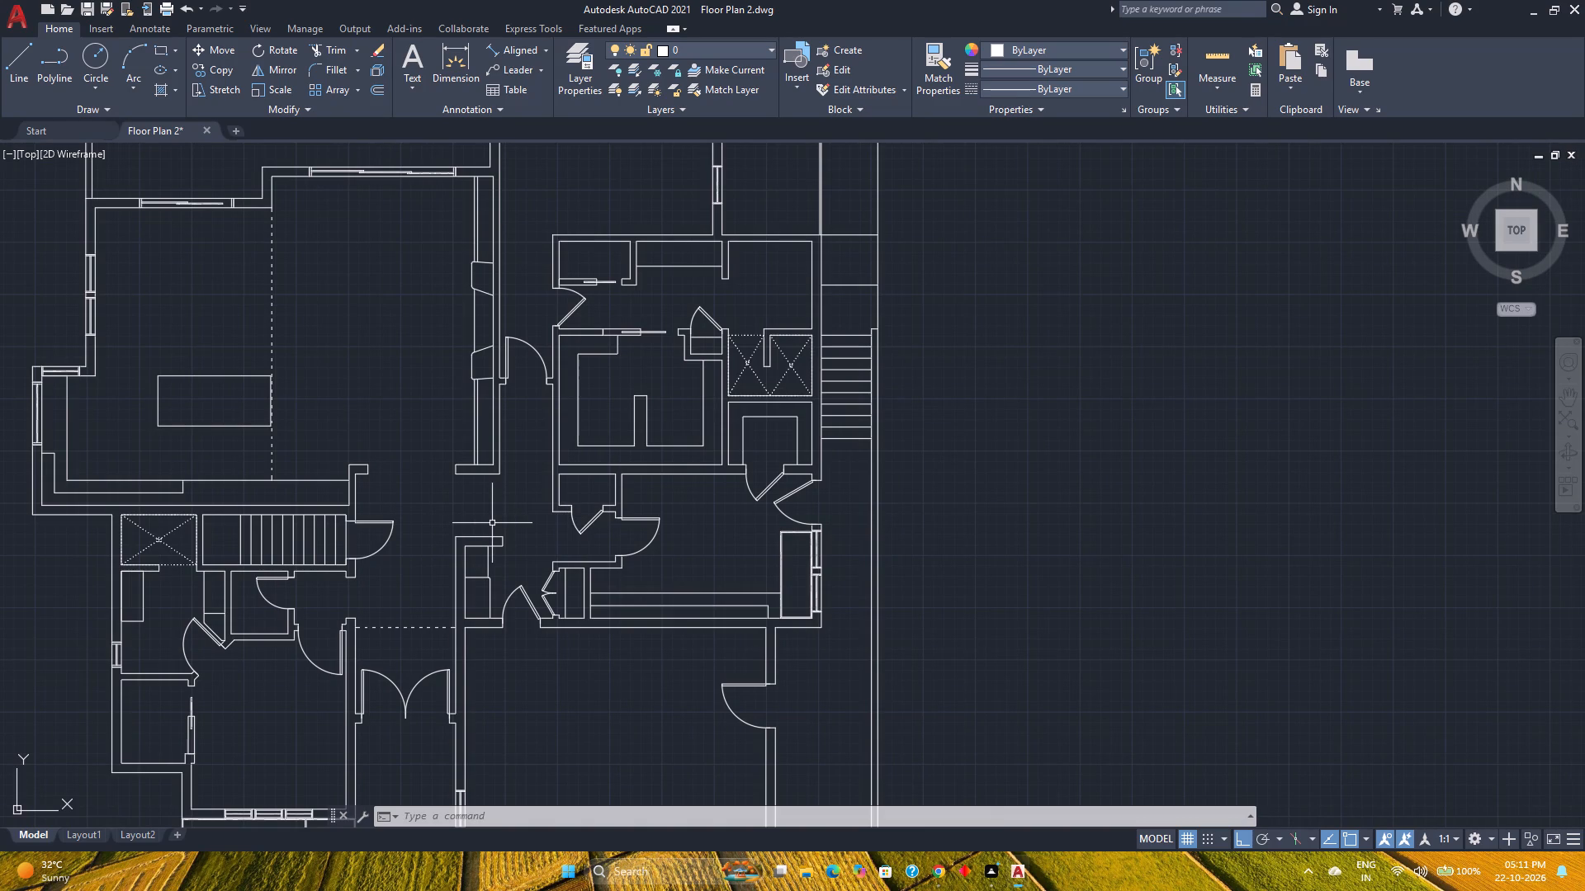
{"action": "scroll", "coordinate": [493, 523], "scroll_direction": "down", "scroll_amount": 1}
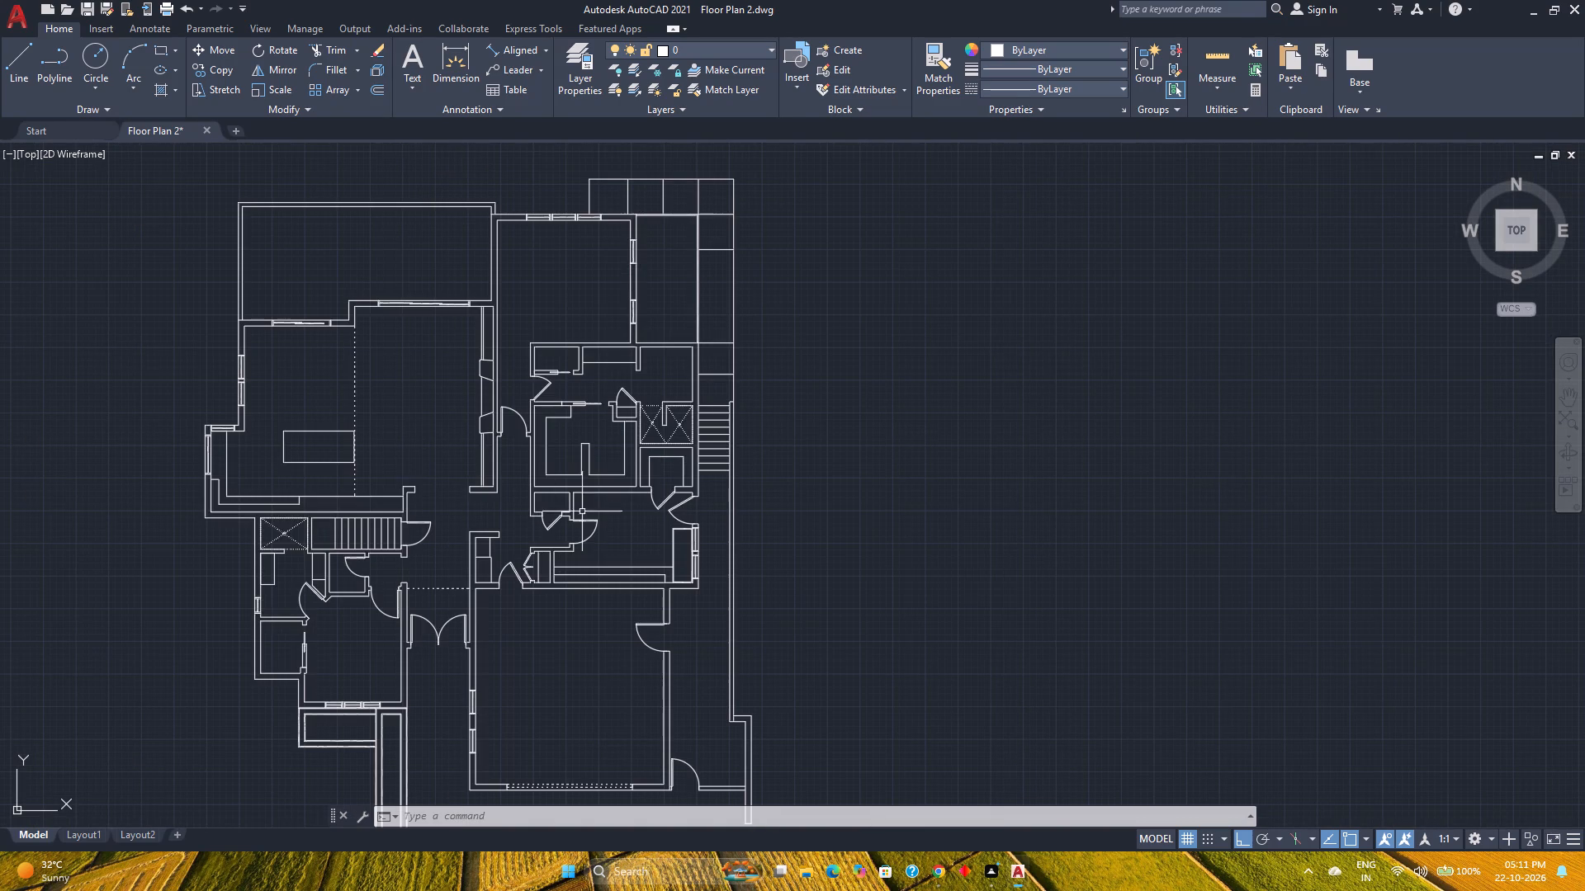
{"action": "scroll", "coordinate": [630, 513], "scroll_direction": "up", "scroll_amount": 1}
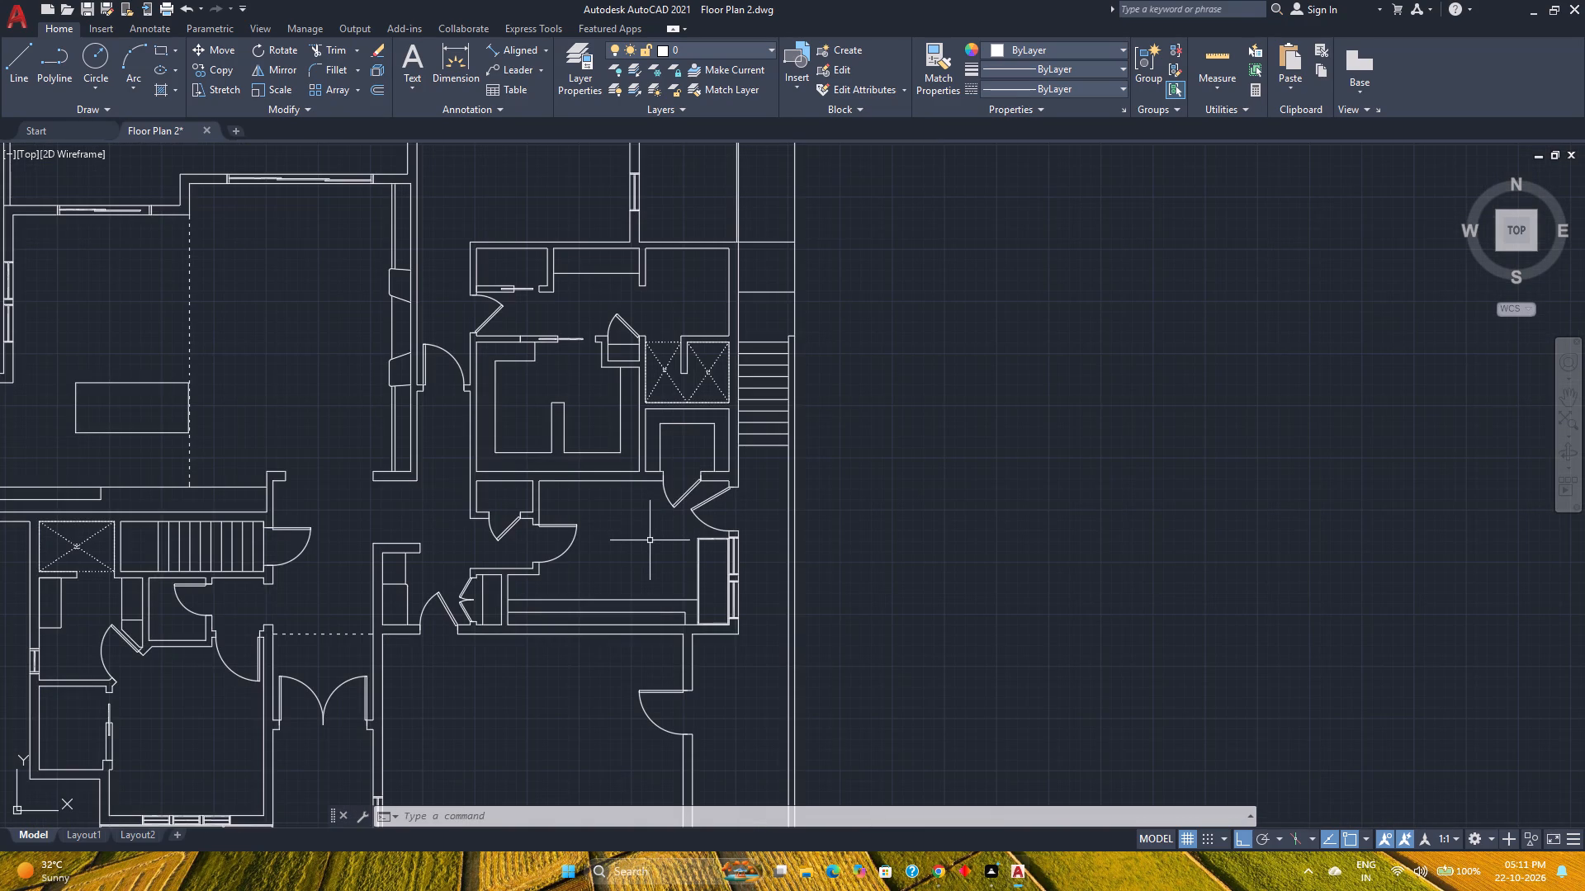
{"action": "scroll", "coordinate": [649, 574], "scroll_direction": "down", "scroll_amount": 1}
{"action": "middle_click", "coordinate": [650, 620]}
{"action": "middle_click_drag", "start_coordinate": [641, 607], "coordinate": [609, 499]}
{"action": "middle_click", "coordinate": [601, 464]}
{"action": "middle_click", "coordinate": [599, 457]}
{"action": "middle_click_drag", "start_coordinate": [583, 661], "coordinate": [628, 621]}
{"action": "middle_click", "coordinate": [629, 621]}
{"action": "middle_click", "coordinate": [631, 621]}
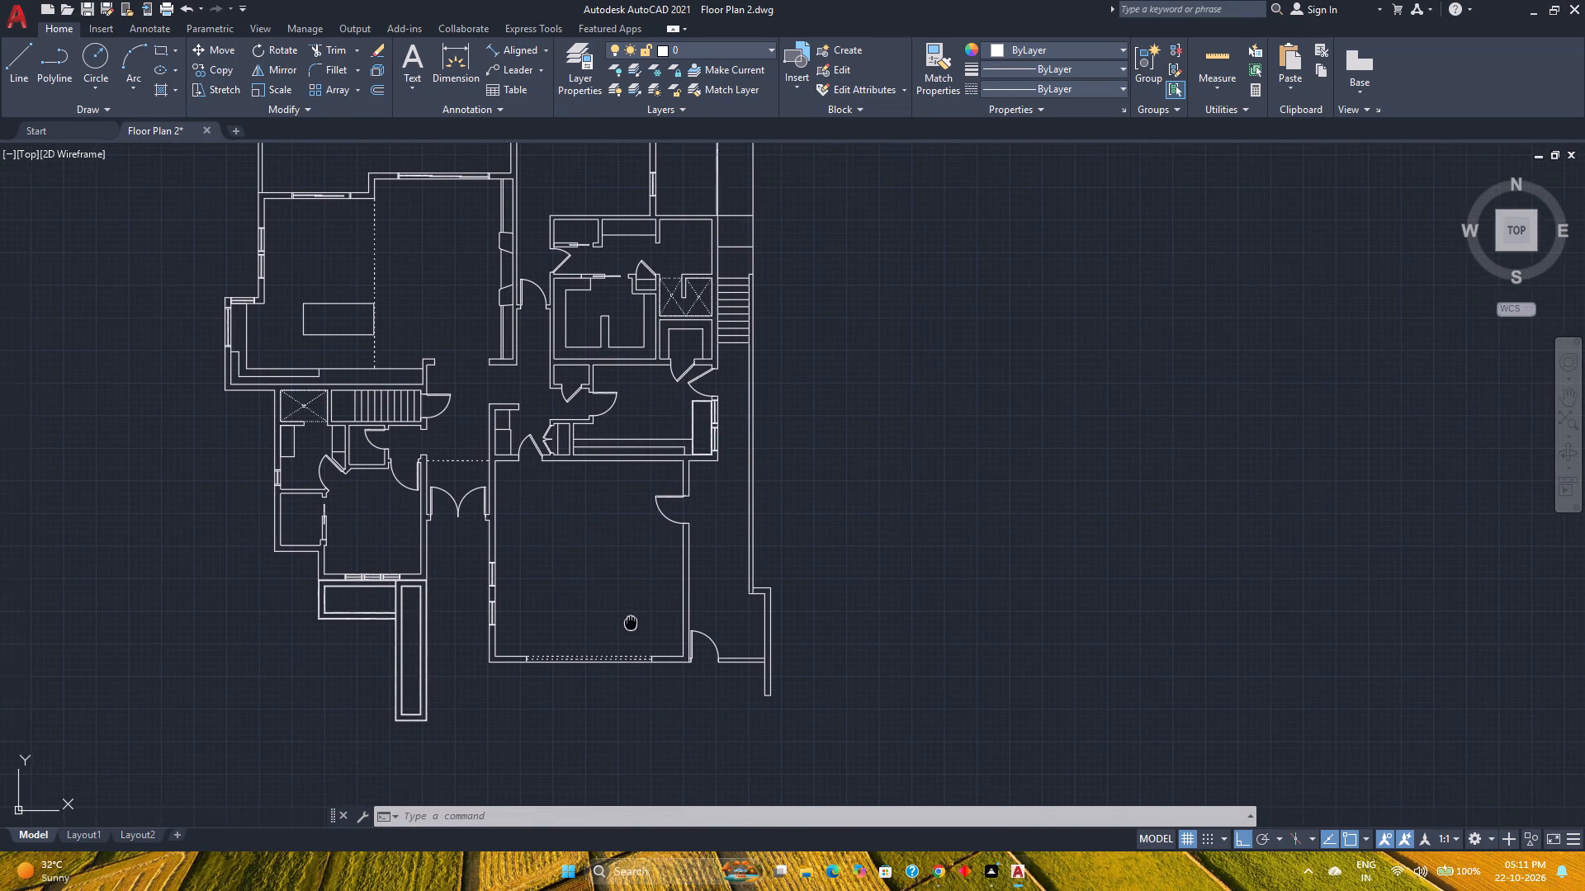
{"action": "scroll", "coordinate": [637, 617], "scroll_direction": "down", "scroll_amount": 1}
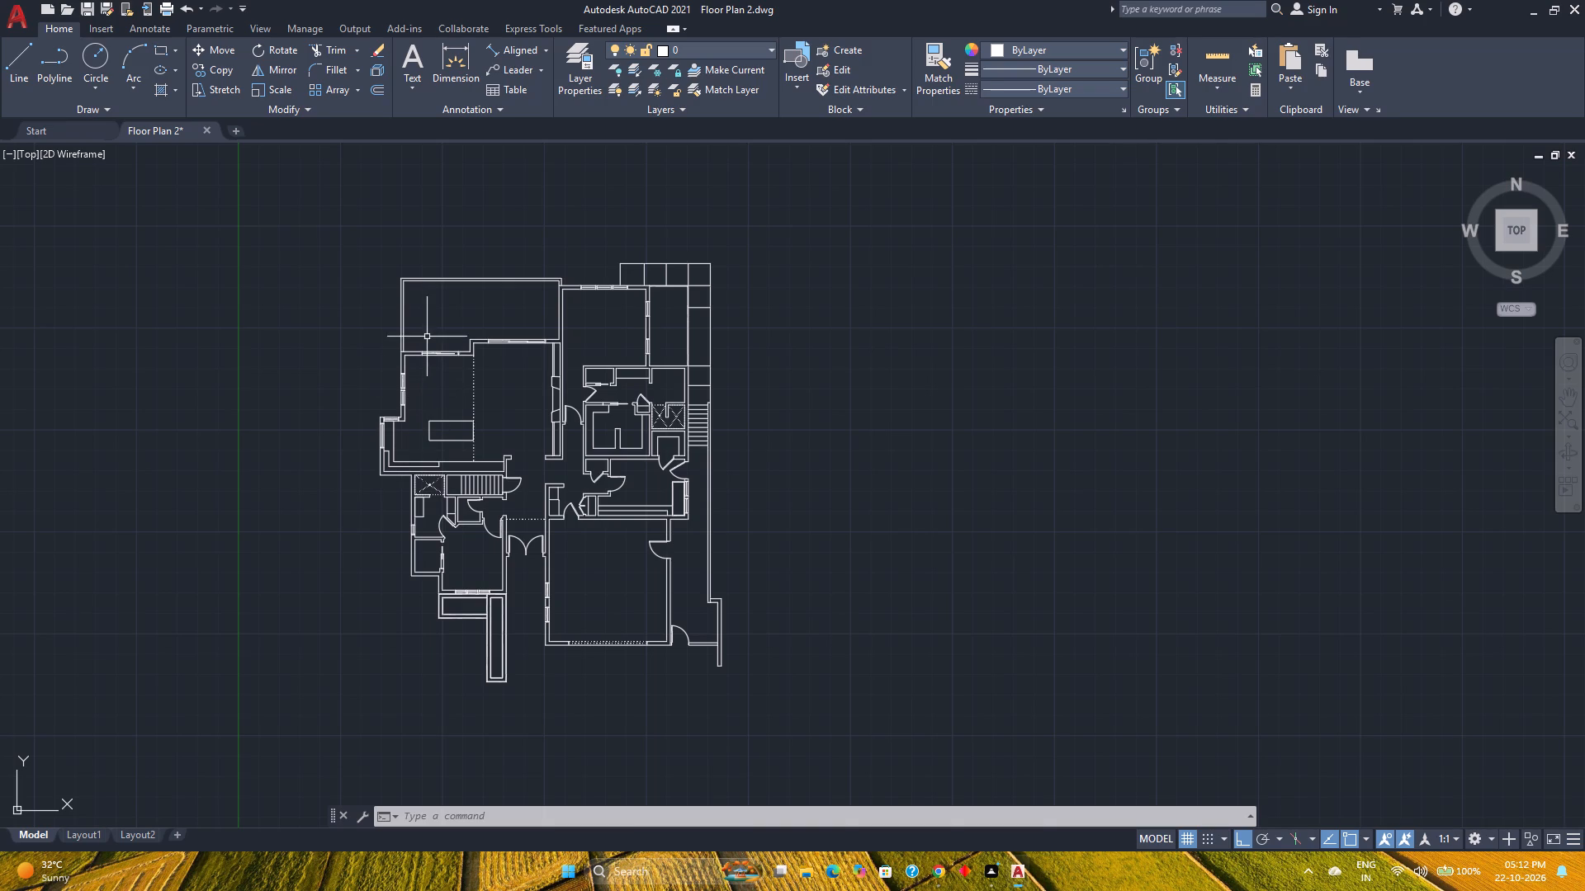
{"action": "scroll", "coordinate": [674, 337], "scroll_direction": "up", "scroll_amount": 1}
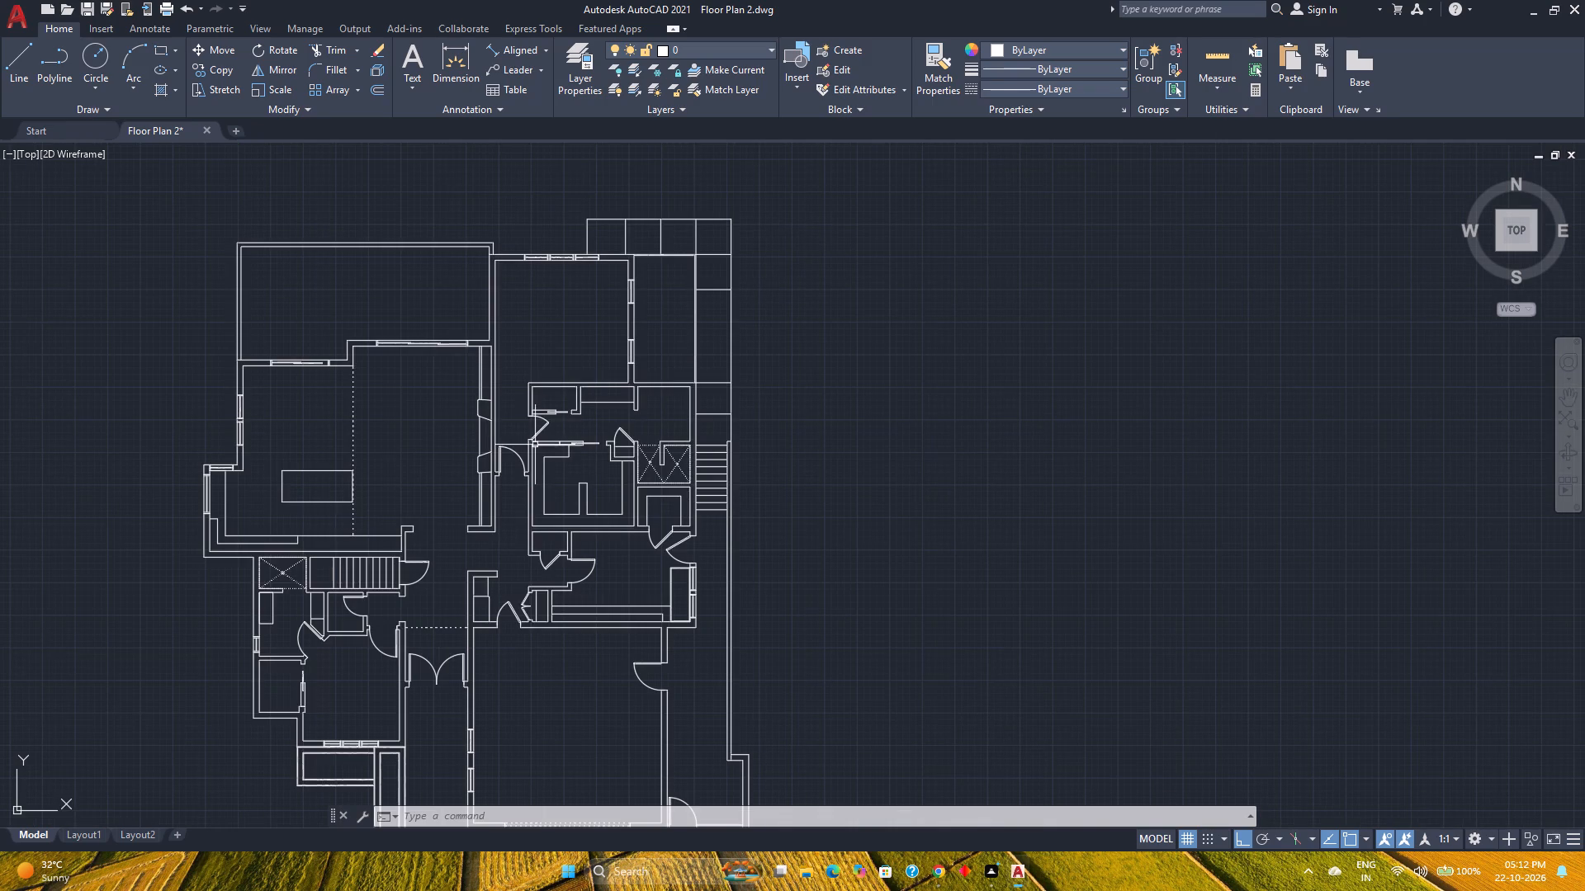
{"action": "middle_click_drag", "start_coordinate": [570, 563], "coordinate": [639, 415]}
{"action": "middle_click", "coordinate": [639, 415]}
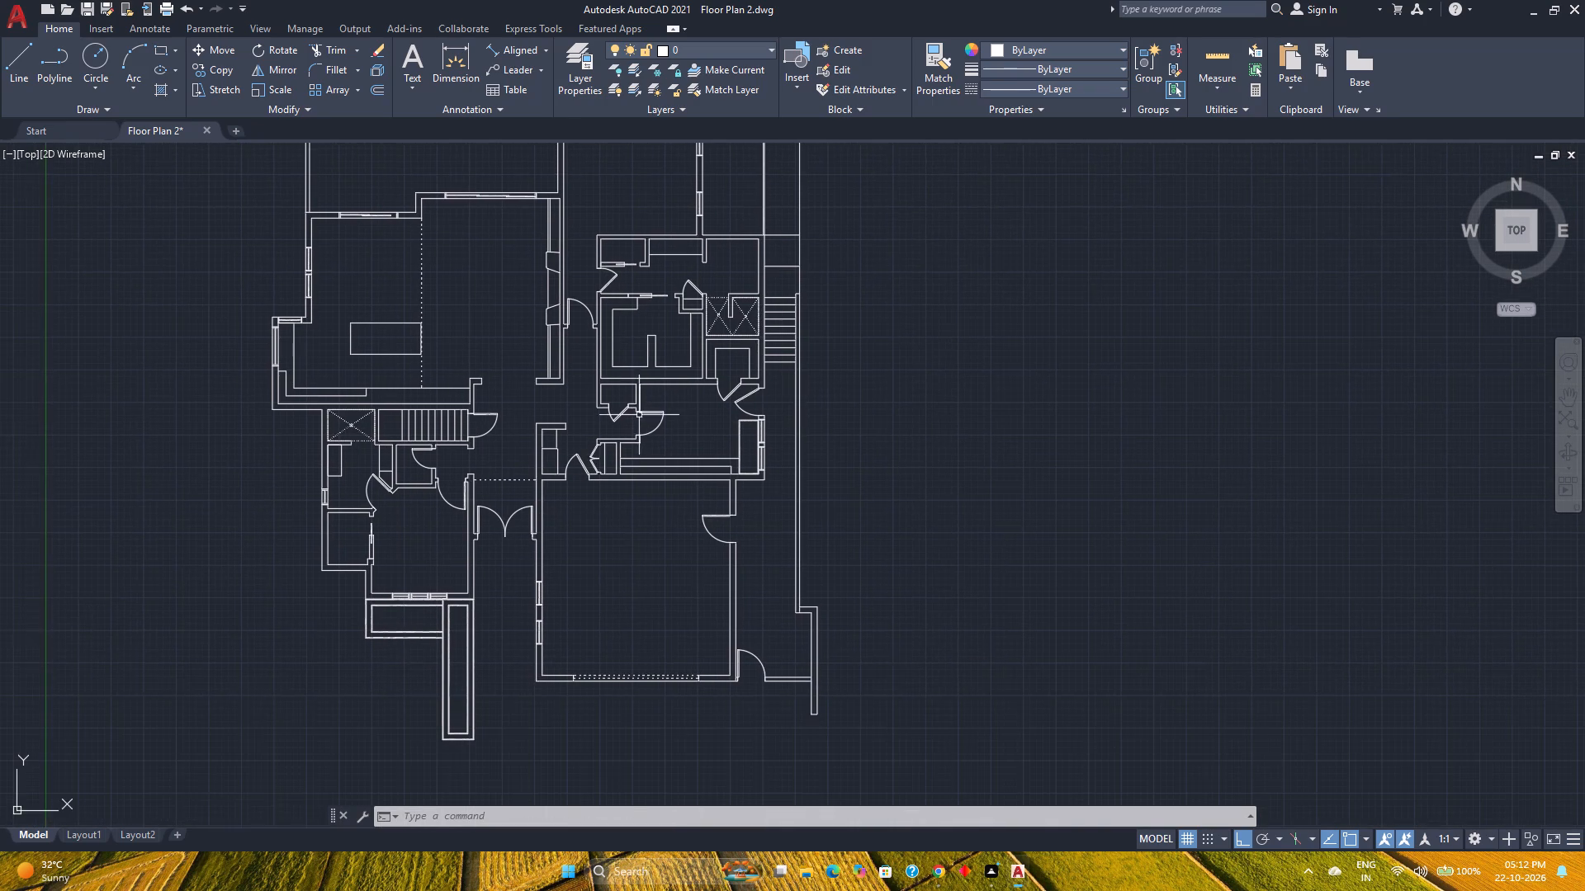
Examine the whole floor plan, from the lower rooms and entrance up to the upper enclosure and exterior paving, for remaining details.
{"action": "scroll", "coordinate": [599, 509], "scroll_direction": "down", "scroll_amount": 2}
{"action": "scroll", "coordinate": [598, 524], "scroll_direction": "up", "scroll_amount": 1}
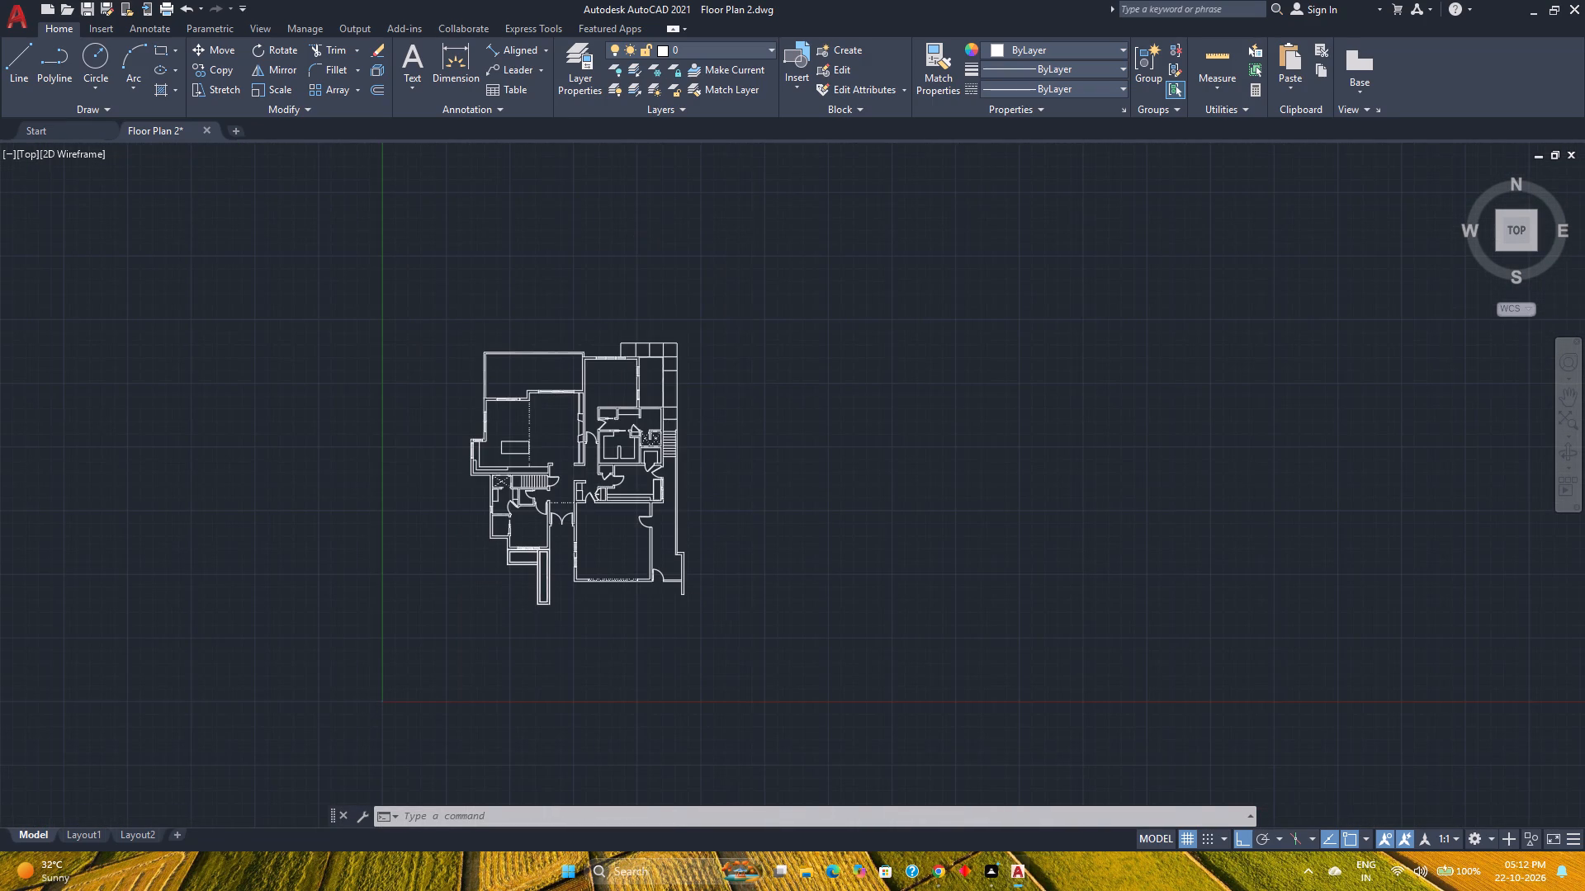
{"action": "scroll", "coordinate": [598, 524], "scroll_direction": "down", "scroll_amount": 1}
{"action": "middle_click_drag", "start_coordinate": [598, 524], "coordinate": [485, 541]}
{"action": "middle_click", "coordinate": [485, 541]}
{"action": "middle_click", "coordinate": [485, 541]}
{"action": "scroll", "coordinate": [501, 639], "scroll_direction": "up", "scroll_amount": 1}
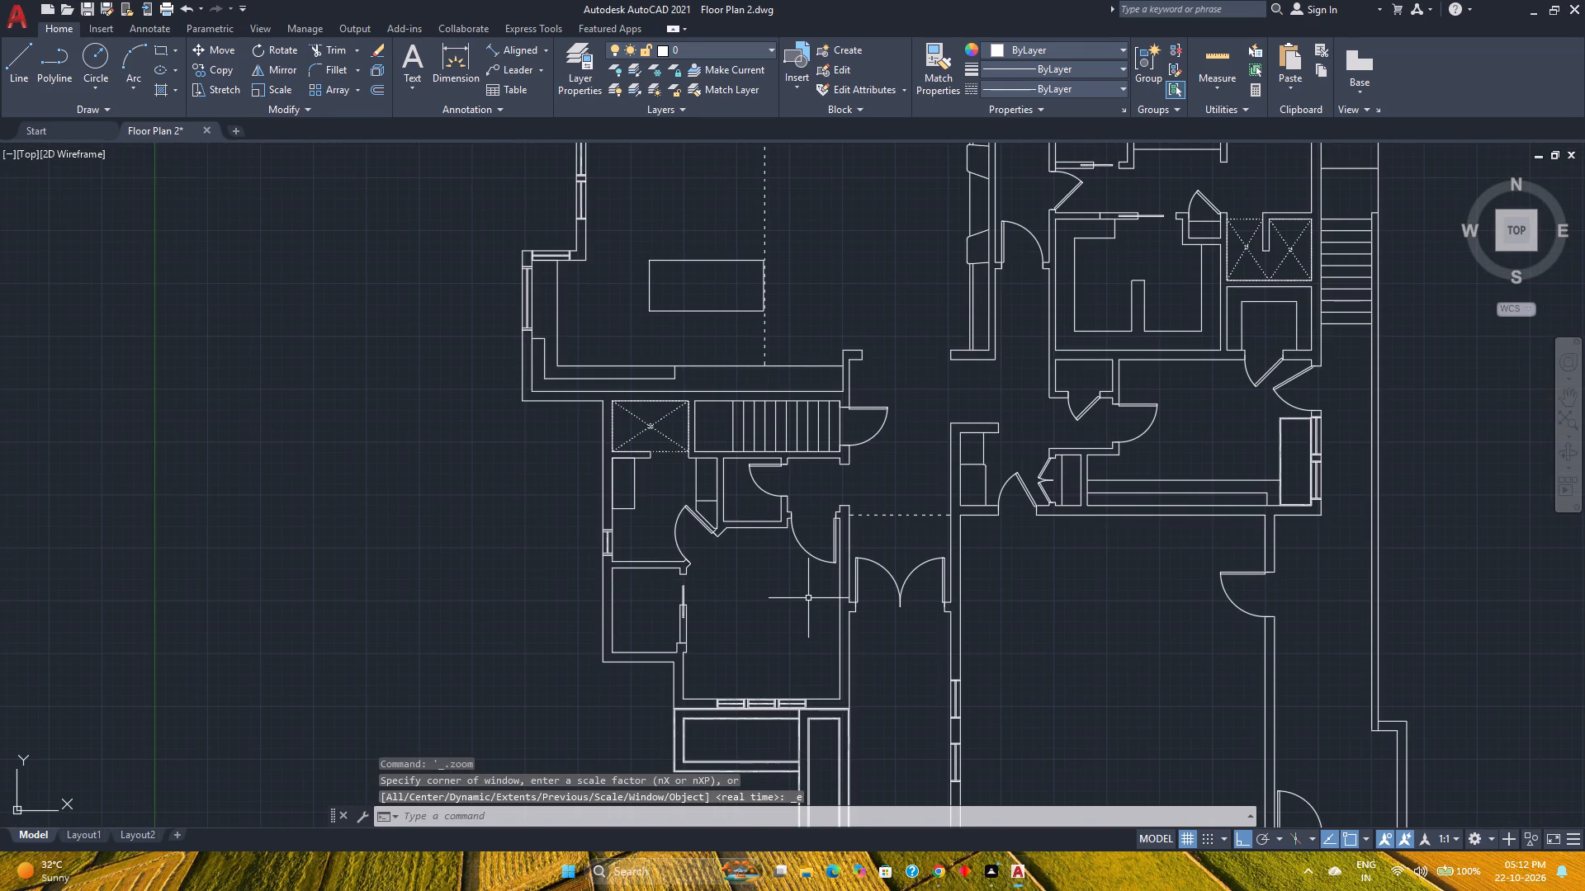
{"action": "middle_click", "coordinate": [840, 646]}
{"action": "middle_click_drag", "start_coordinate": [826, 634], "coordinate": [546, 532]}
{"action": "middle_click", "coordinate": [545, 531]}
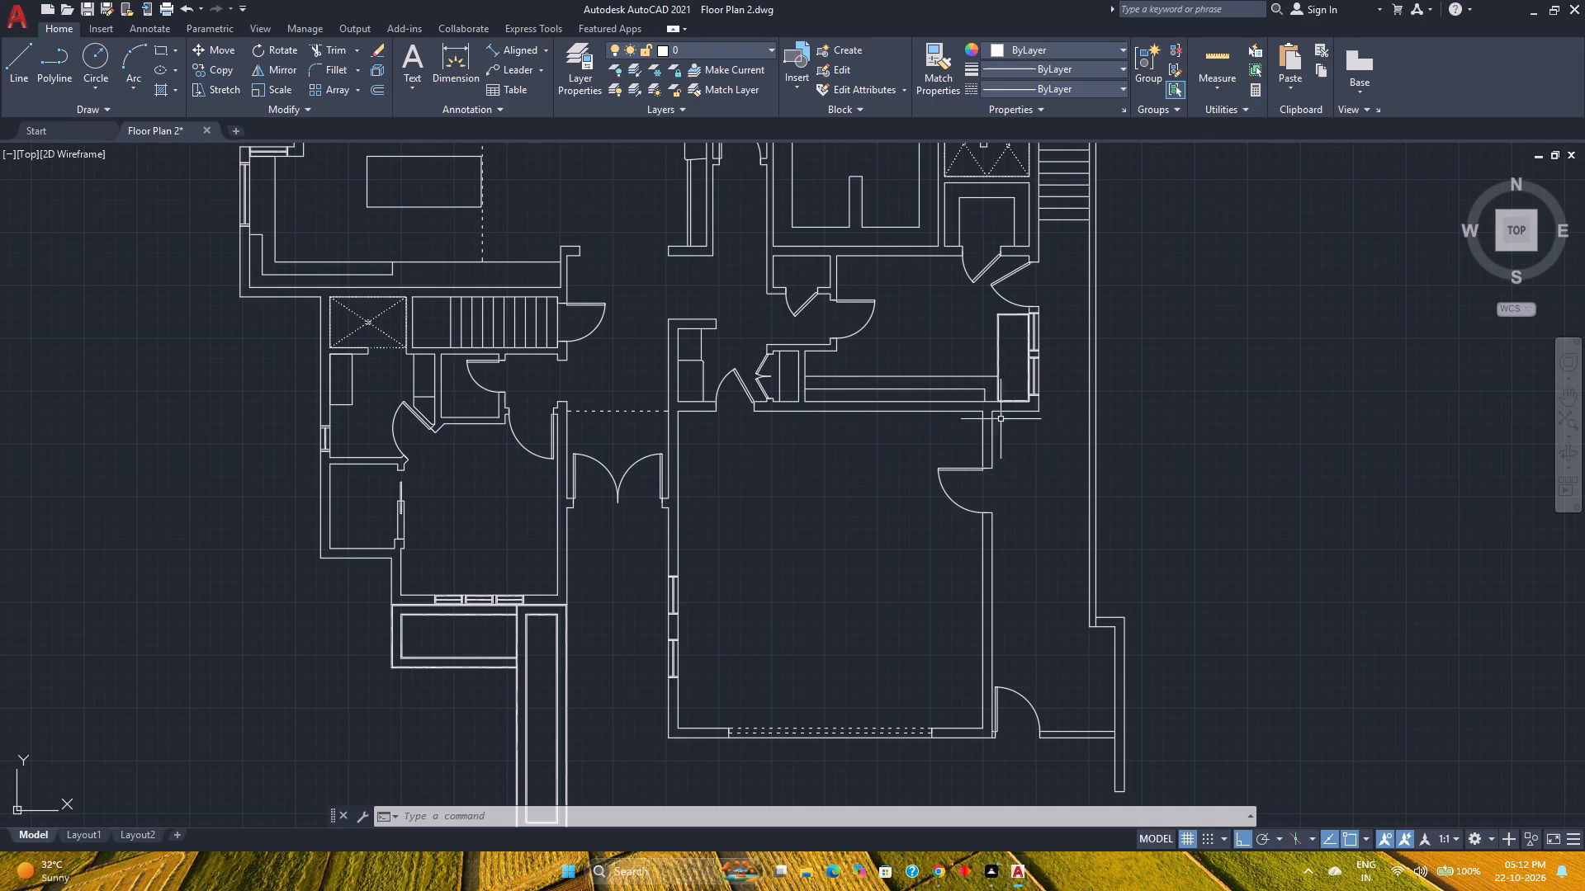
{"action": "scroll", "coordinate": [716, 373], "scroll_direction": "down", "scroll_amount": 1}
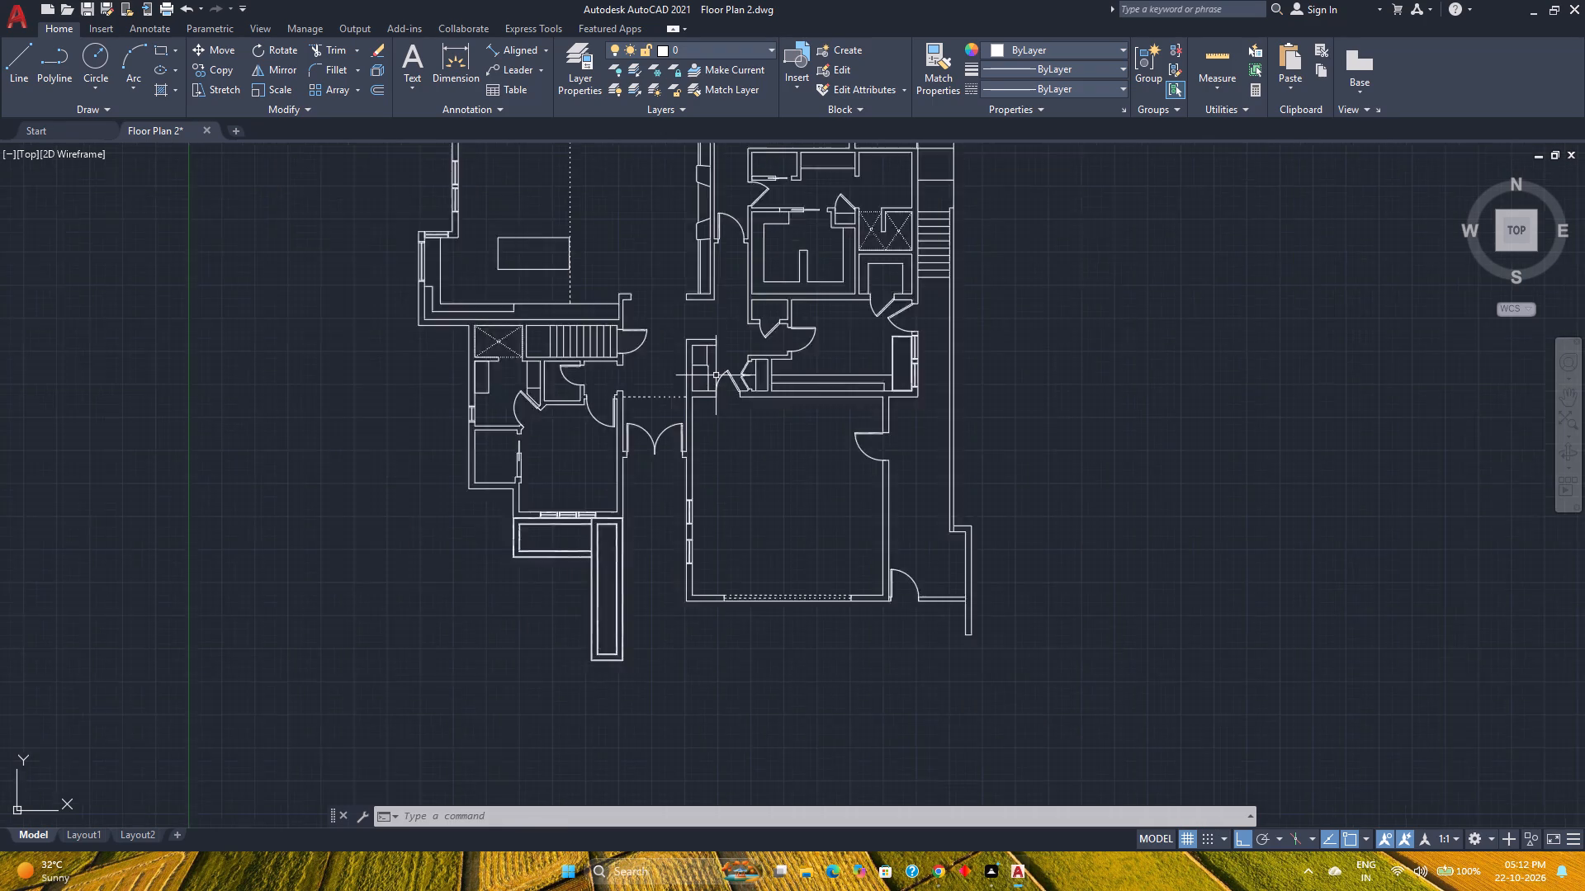
{"action": "scroll", "coordinate": [716, 375], "scroll_direction": "down", "scroll_amount": 1}
{"action": "middle_click_drag", "start_coordinate": [731, 391], "coordinate": [713, 569]}
{"action": "middle_click", "coordinate": [713, 569]}
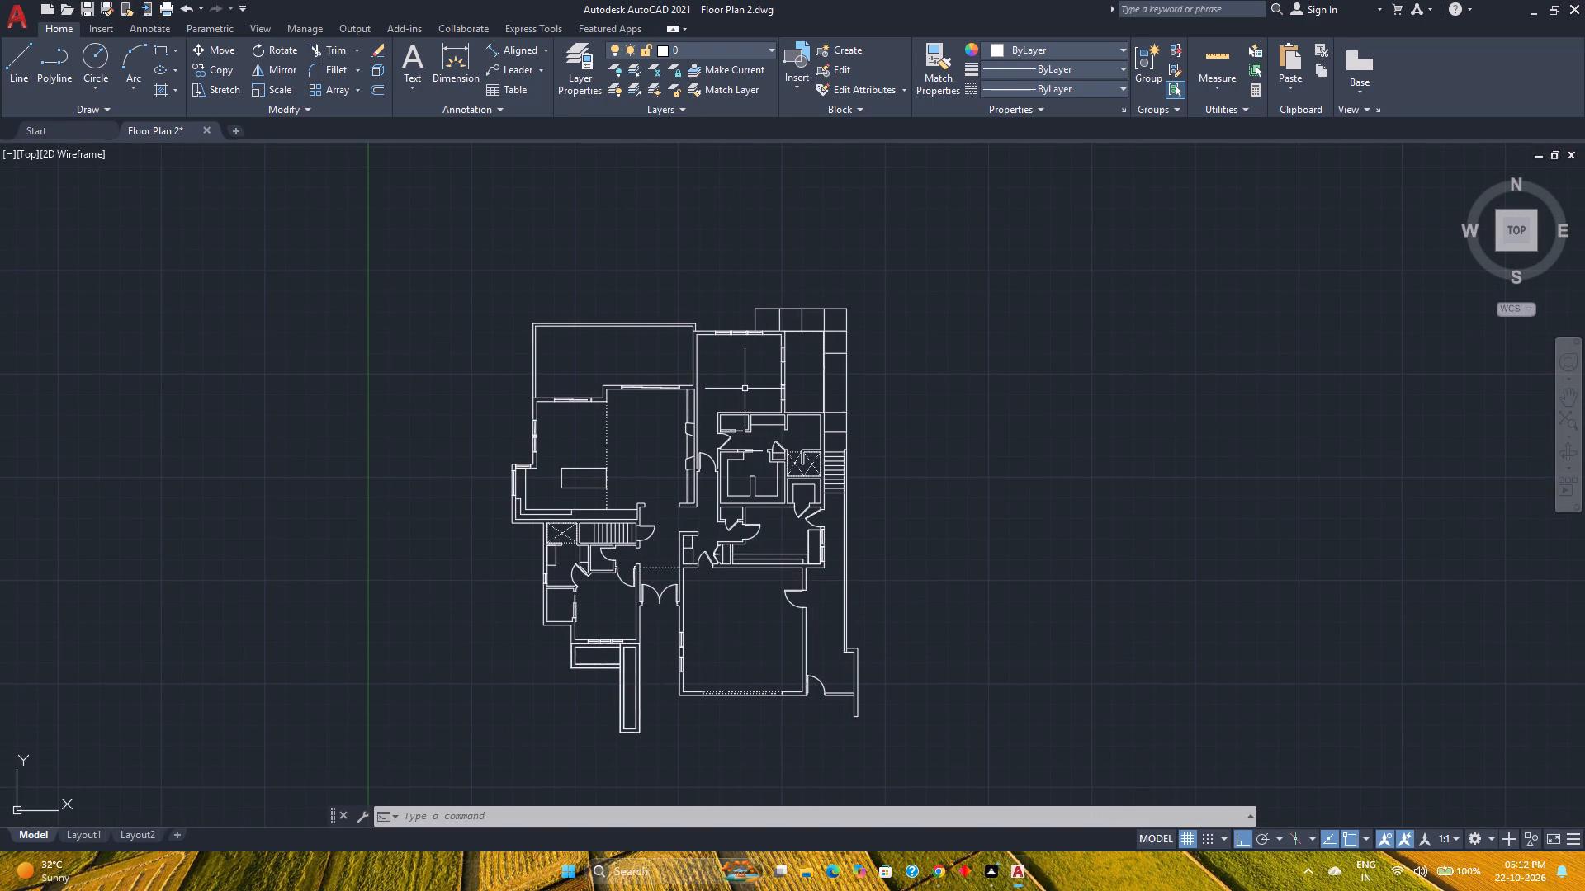
{"action": "scroll", "coordinate": [785, 403], "scroll_direction": "up", "scroll_amount": 5}
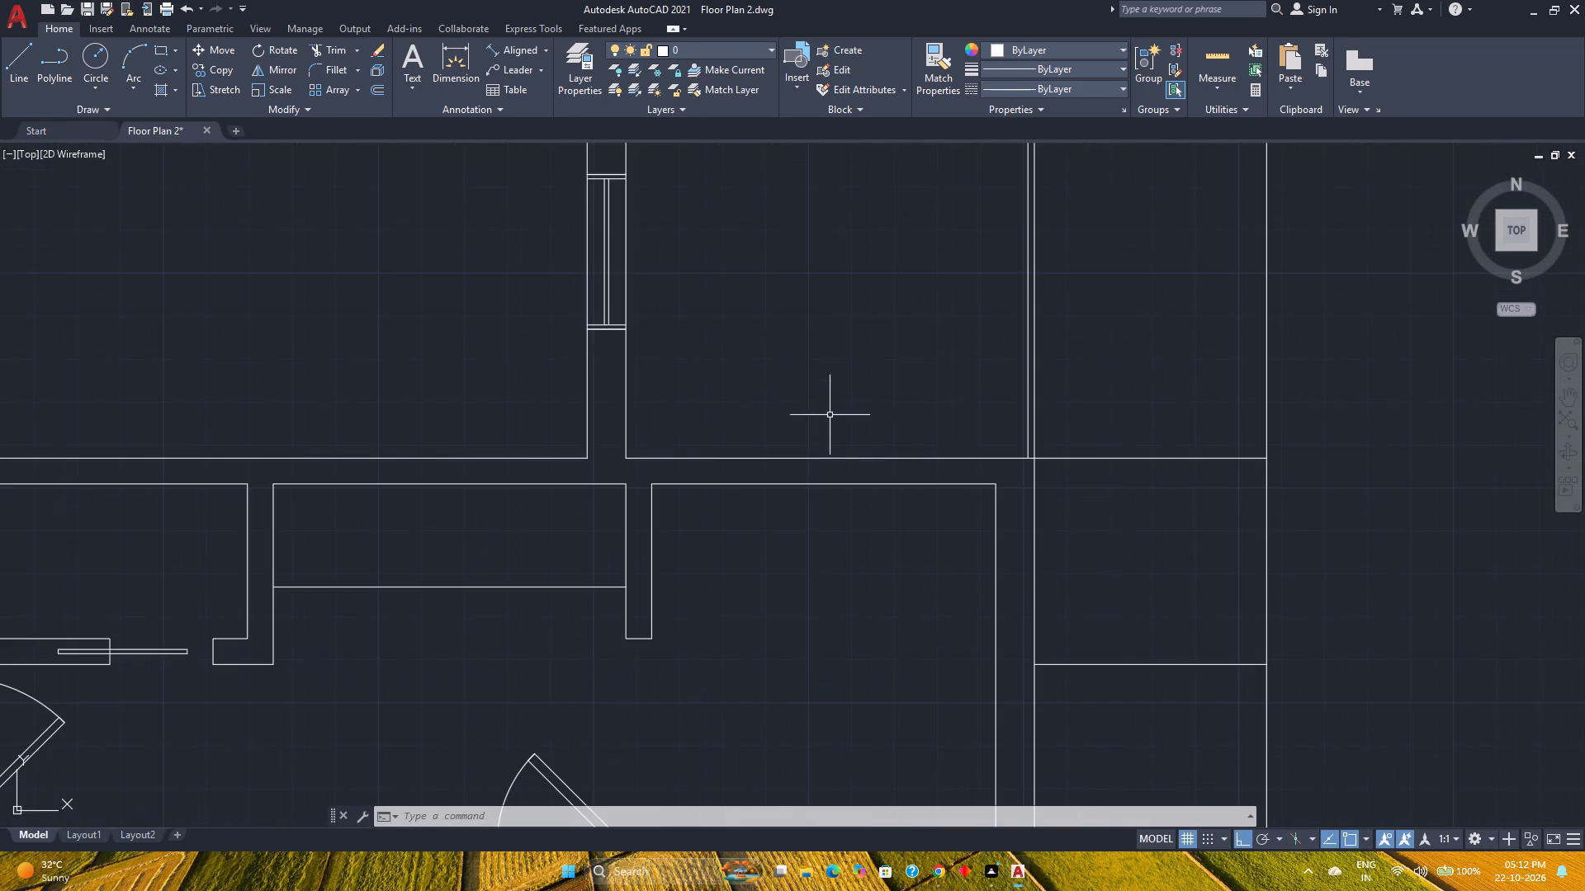
{"action": "scroll", "coordinate": [937, 438], "scroll_direction": "down", "scroll_amount": 2}
{"action": "middle_click_drag", "start_coordinate": [937, 438], "coordinate": [856, 590]}
{"action": "middle_click", "coordinate": [844, 610]}
{"action": "middle_click", "coordinate": [844, 610]}
{"action": "middle_click", "coordinate": [844, 610]}
{"action": "scroll", "coordinate": [844, 610], "scroll_direction": "up", "scroll_amount": 1}
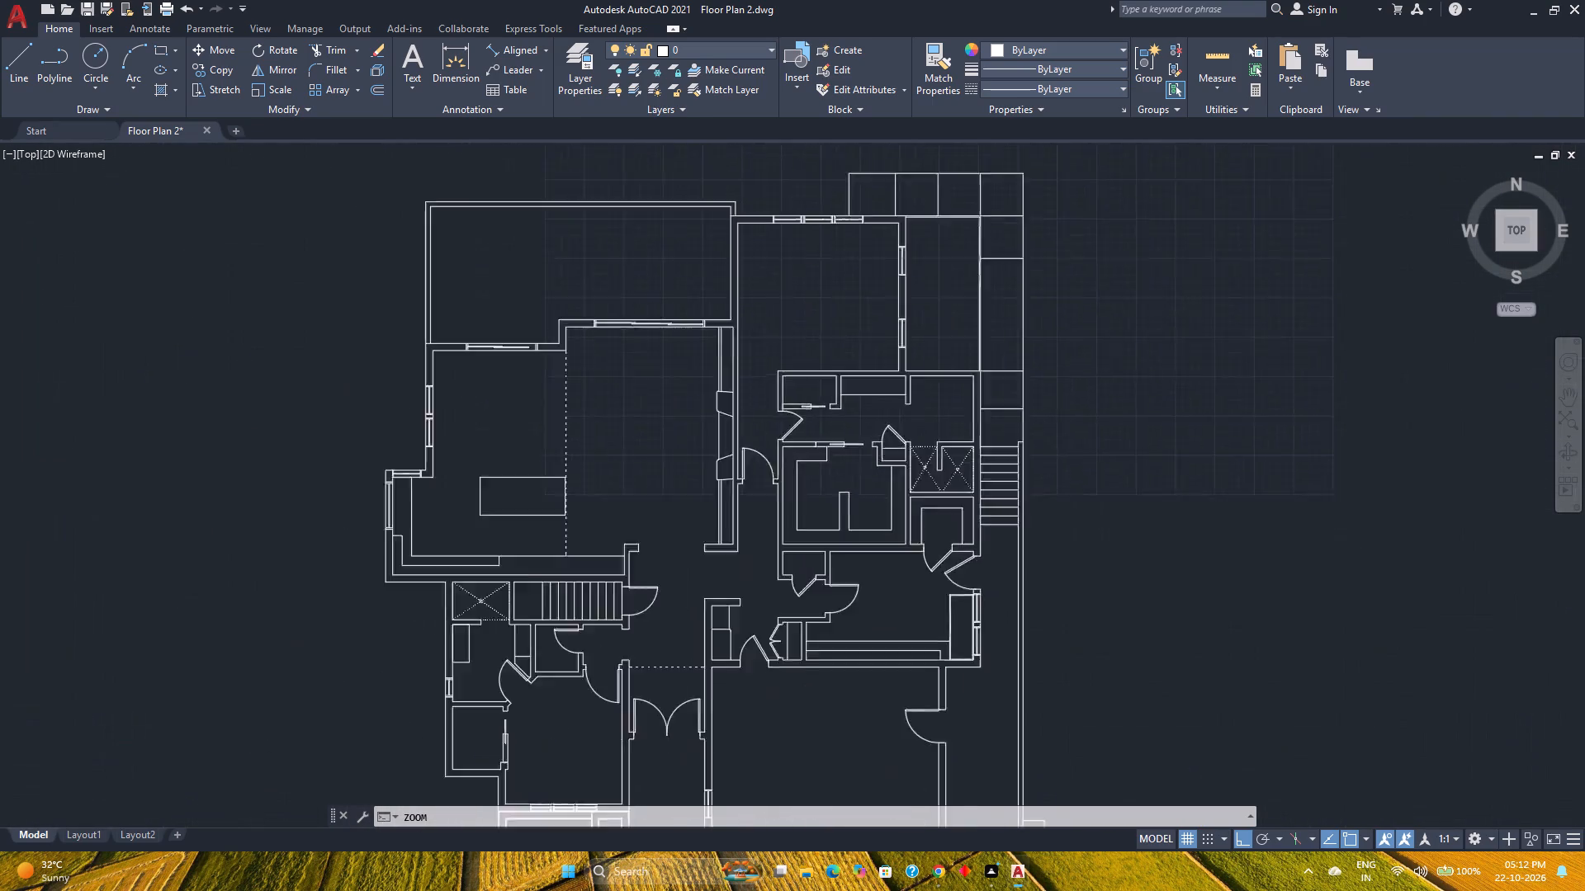
{"action": "scroll", "coordinate": [919, 367], "scroll_direction": "down", "scroll_amount": 1}
{"action": "middle_click_drag", "start_coordinate": [923, 367], "coordinate": [904, 629]}
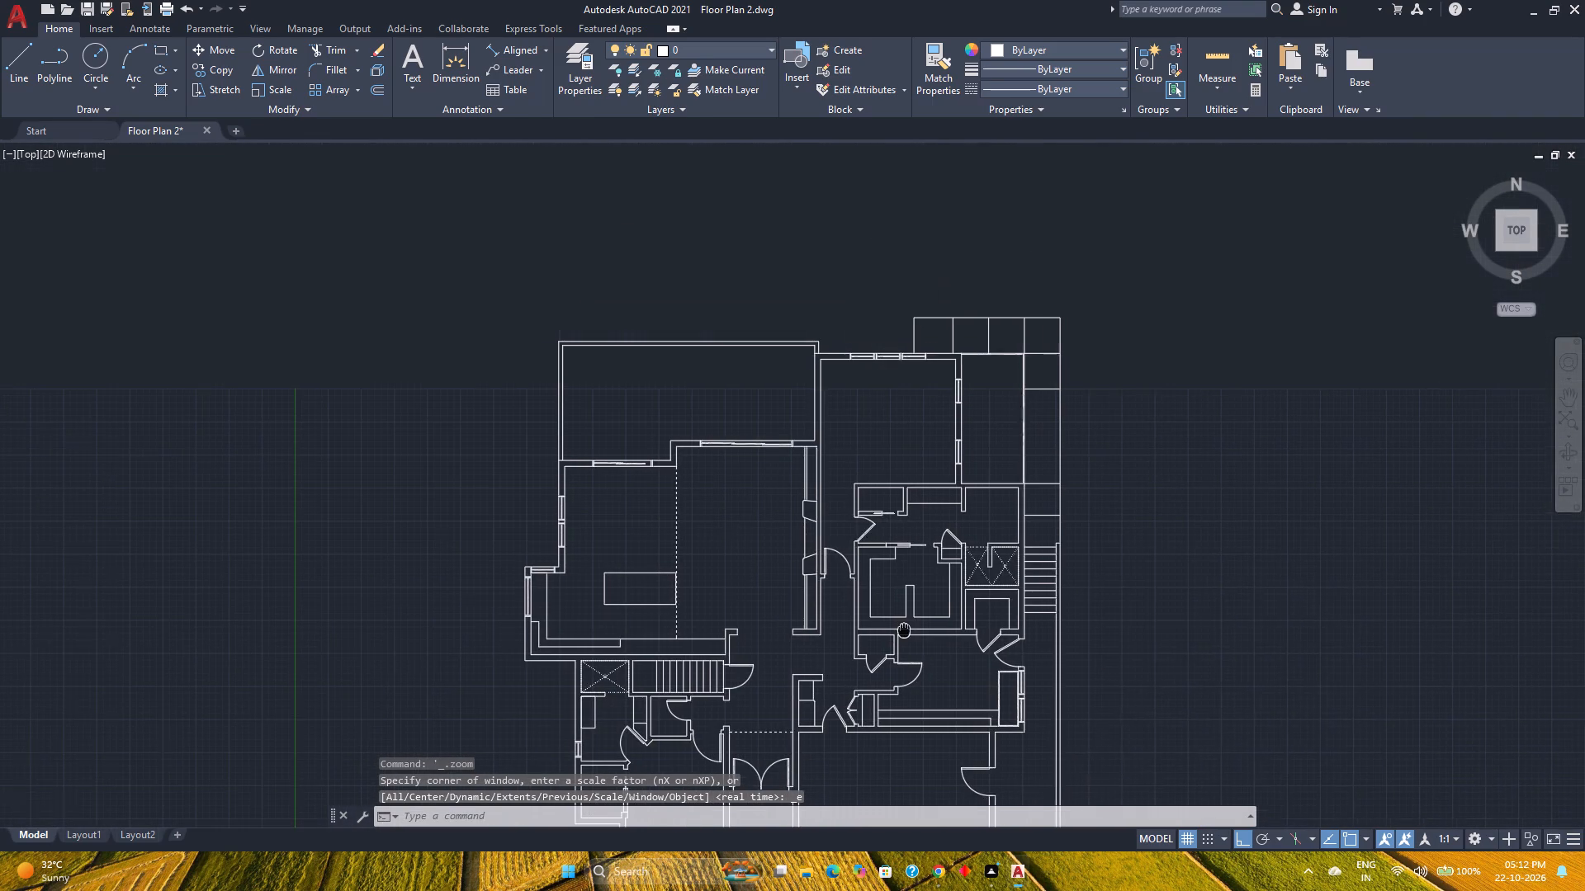
{"action": "middle_click", "coordinate": [904, 629]}
{"action": "middle_click_drag", "start_coordinate": [904, 629], "coordinate": [904, 629]}
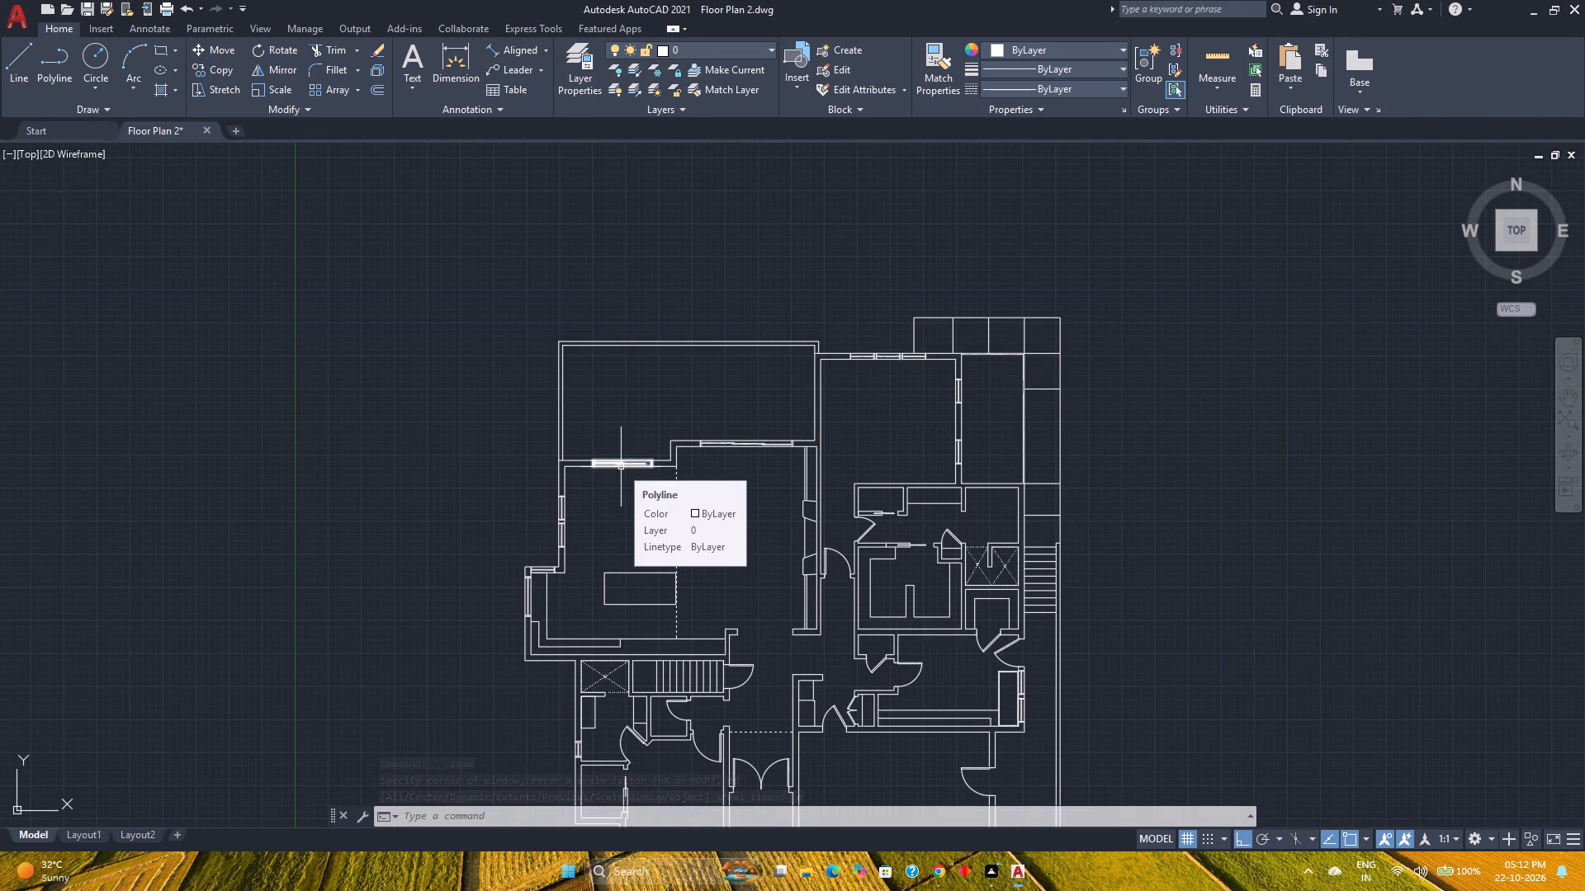
Join the upper-left enclosure's outer top line, its short return beside the adjoining room and its outer left line into one polyline.
{"action": "scroll", "coordinate": [797, 327], "scroll_direction": "up", "scroll_amount": 3}
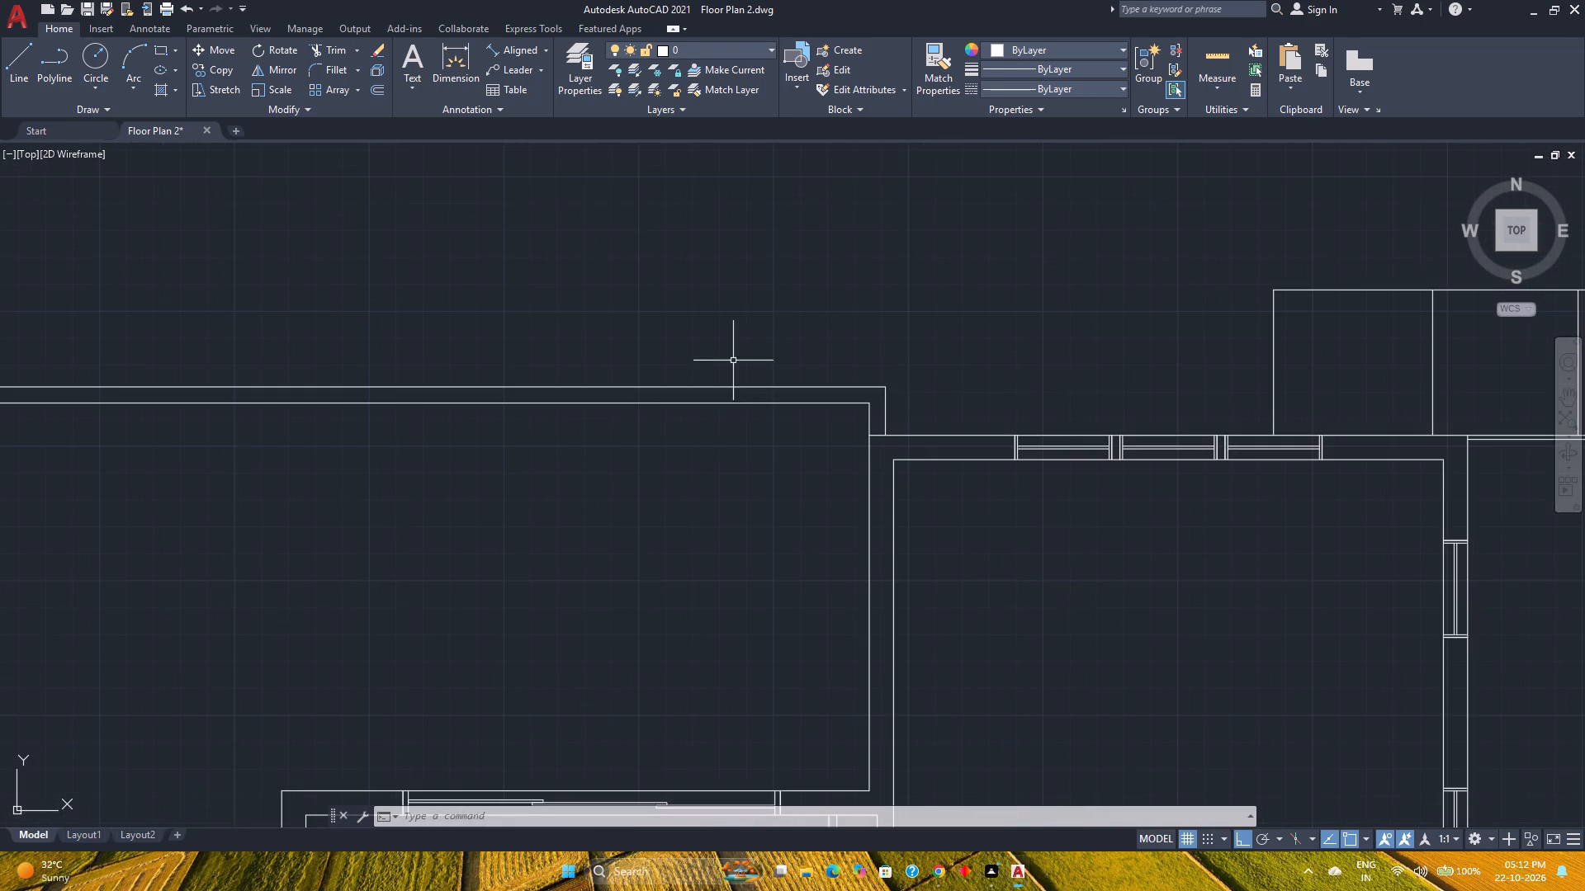
{"action": "left_click", "coordinate": [896, 391]}
{"action": "left_click", "coordinate": [863, 369]}
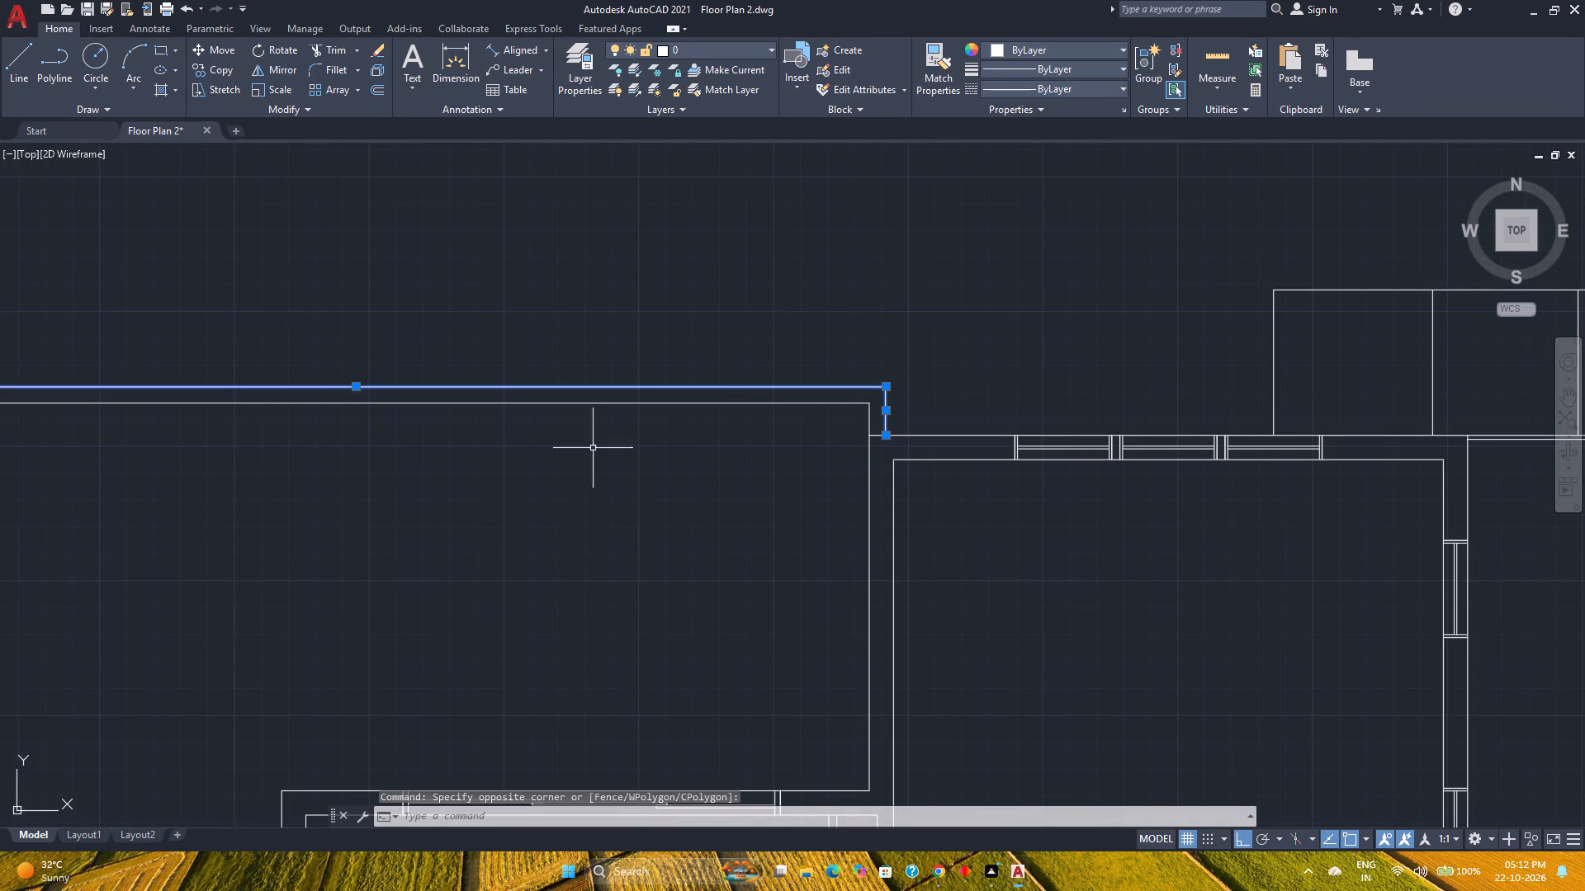
{"action": "middle_click_drag", "start_coordinate": [550, 493], "coordinate": [1406, 497]}
{"action": "middle_click", "coordinate": [1408, 497]}
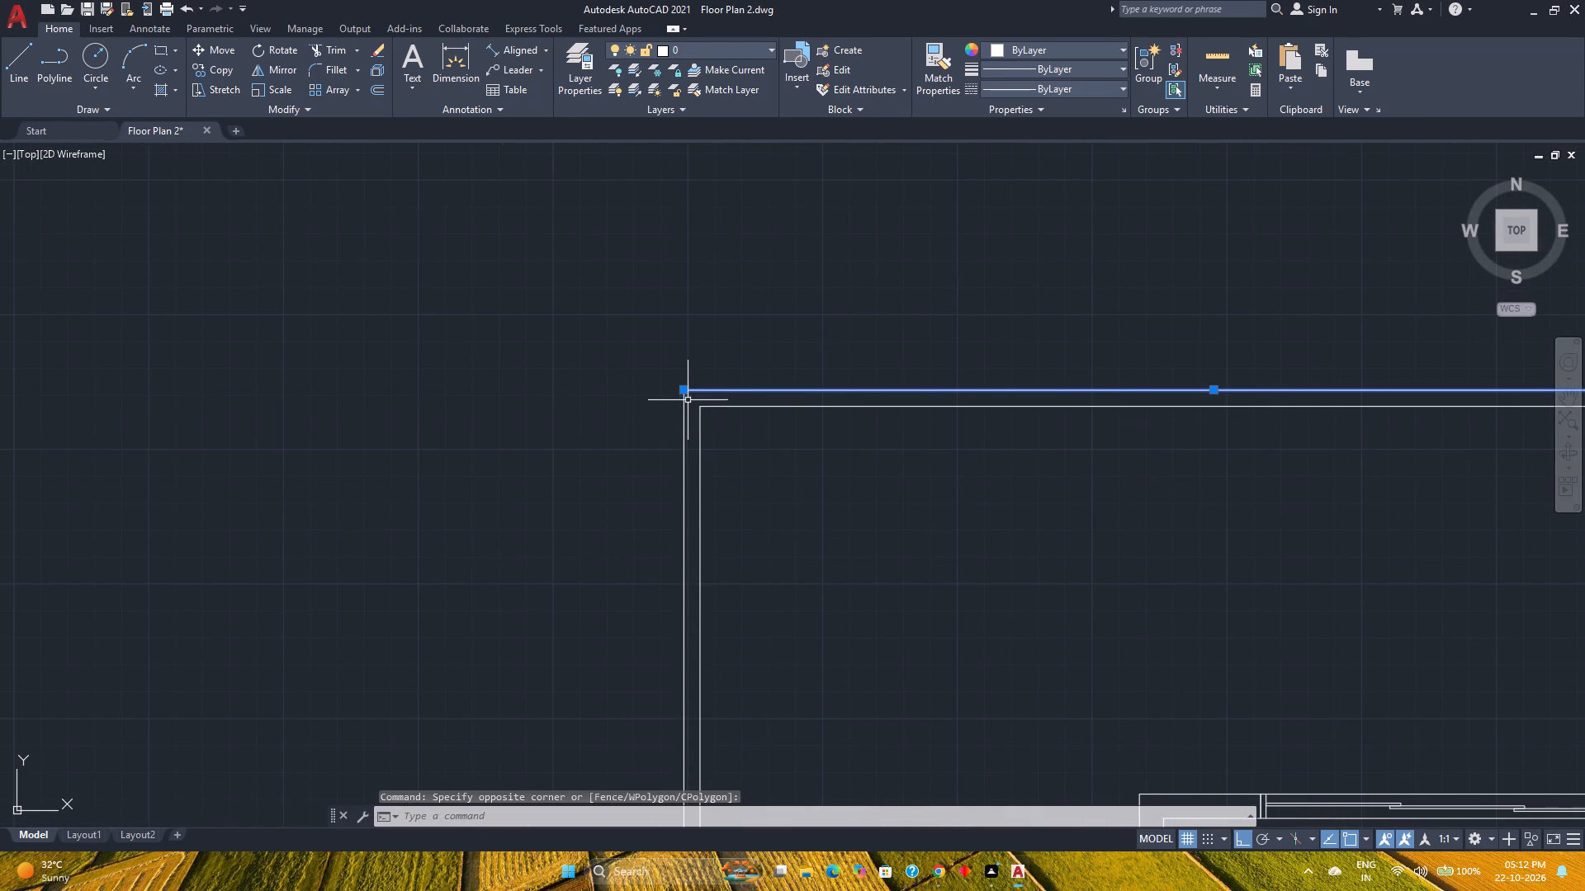
{"action": "left_click", "coordinate": [684, 406]}
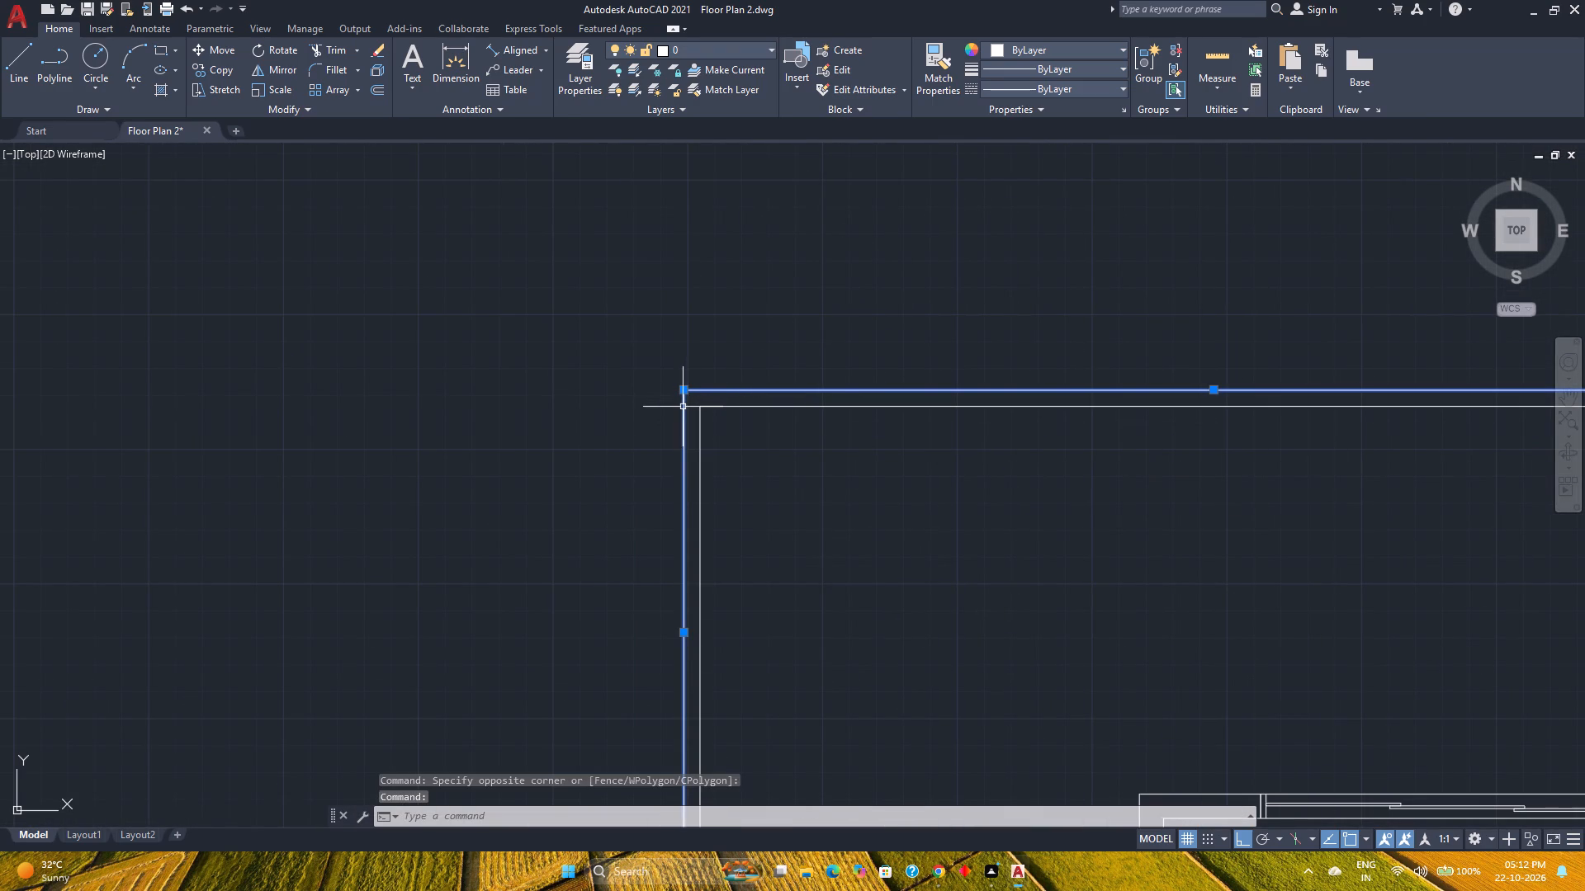
{"action": "key", "text": "j"}
{"action": "key", "text": "Return"}
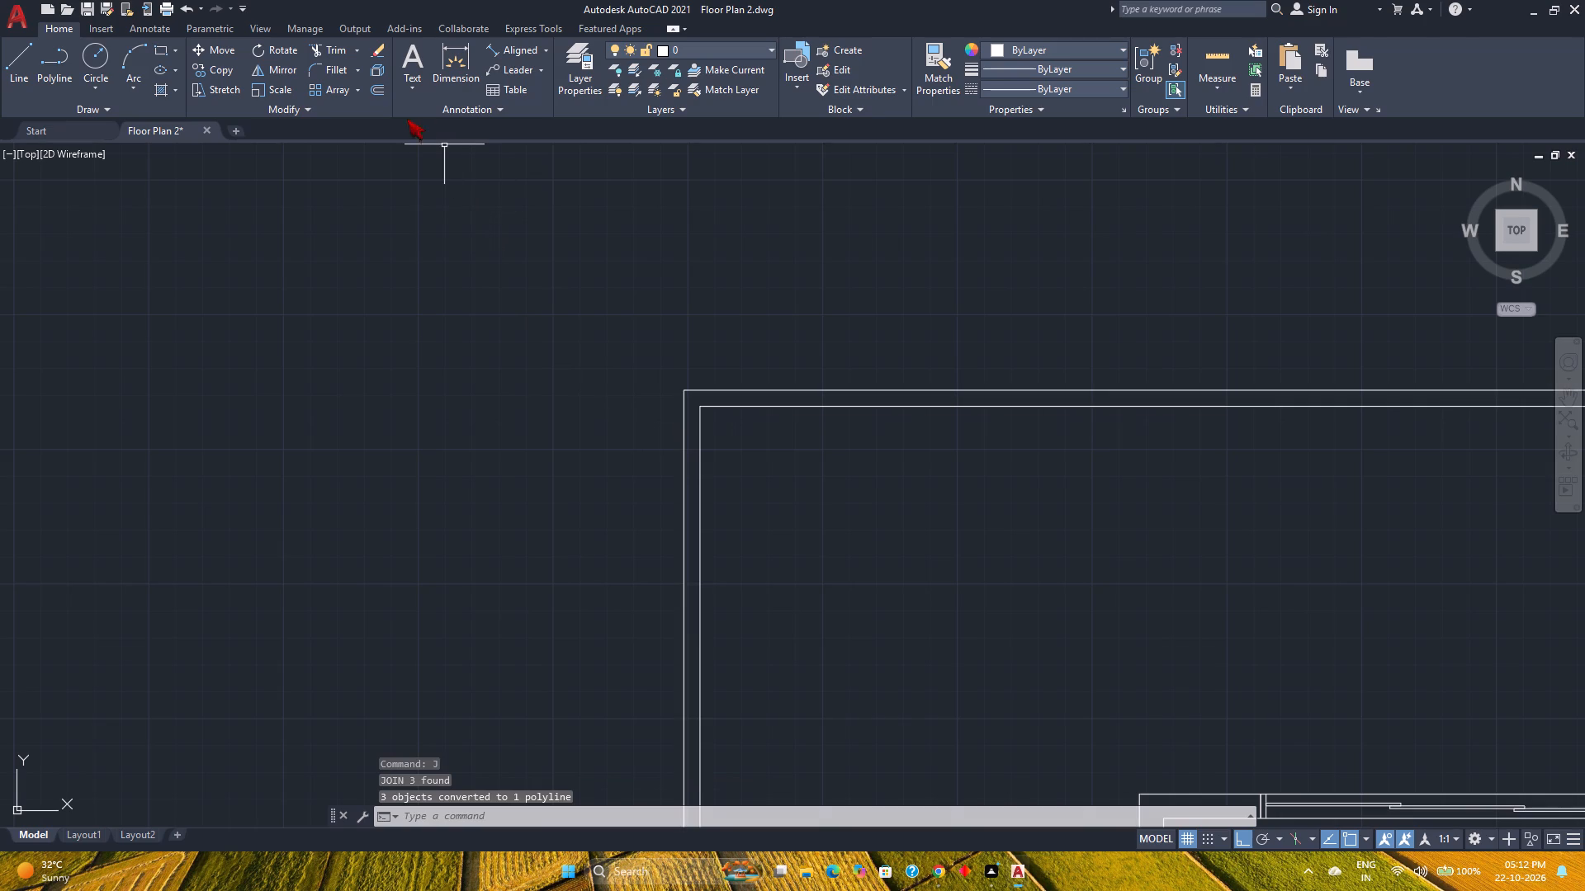
Offset the upper-left enclosure's joined outer outline inward by 0.5.
{"action": "left_click", "coordinate": [382, 95]}
{"action": "type", "text": "0.5"}
{"action": "key", "text": "Return"}
{"action": "left_click", "coordinate": [699, 389]}
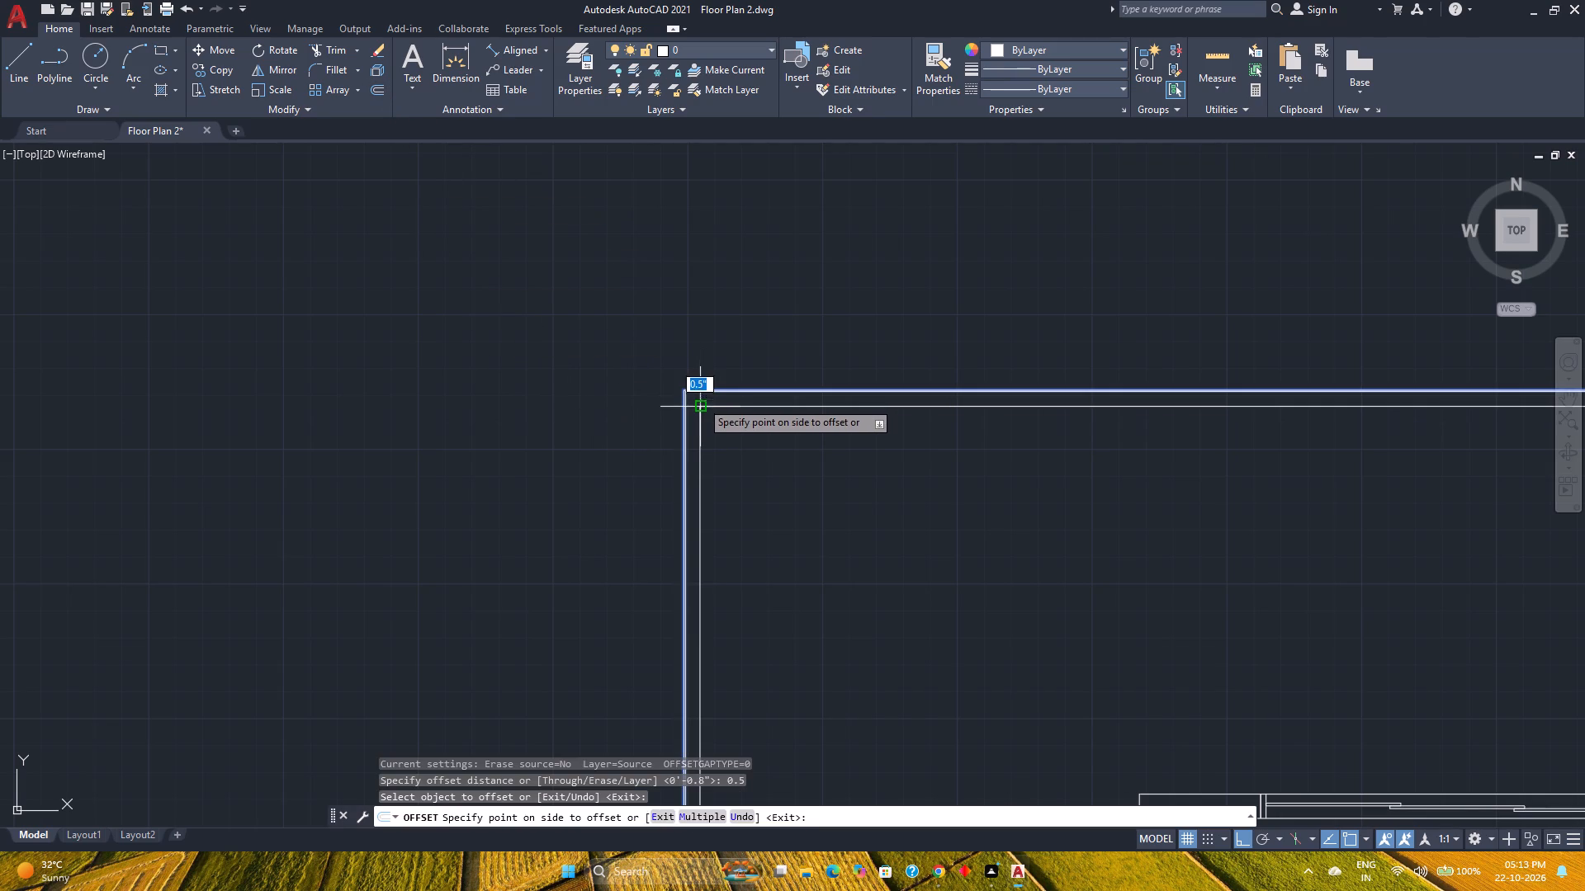
{"action": "scroll", "coordinate": [703, 408], "scroll_direction": "up", "scroll_amount": 3}
{"action": "key", "text": "1"}
{"action": "key", "text": "Return"}
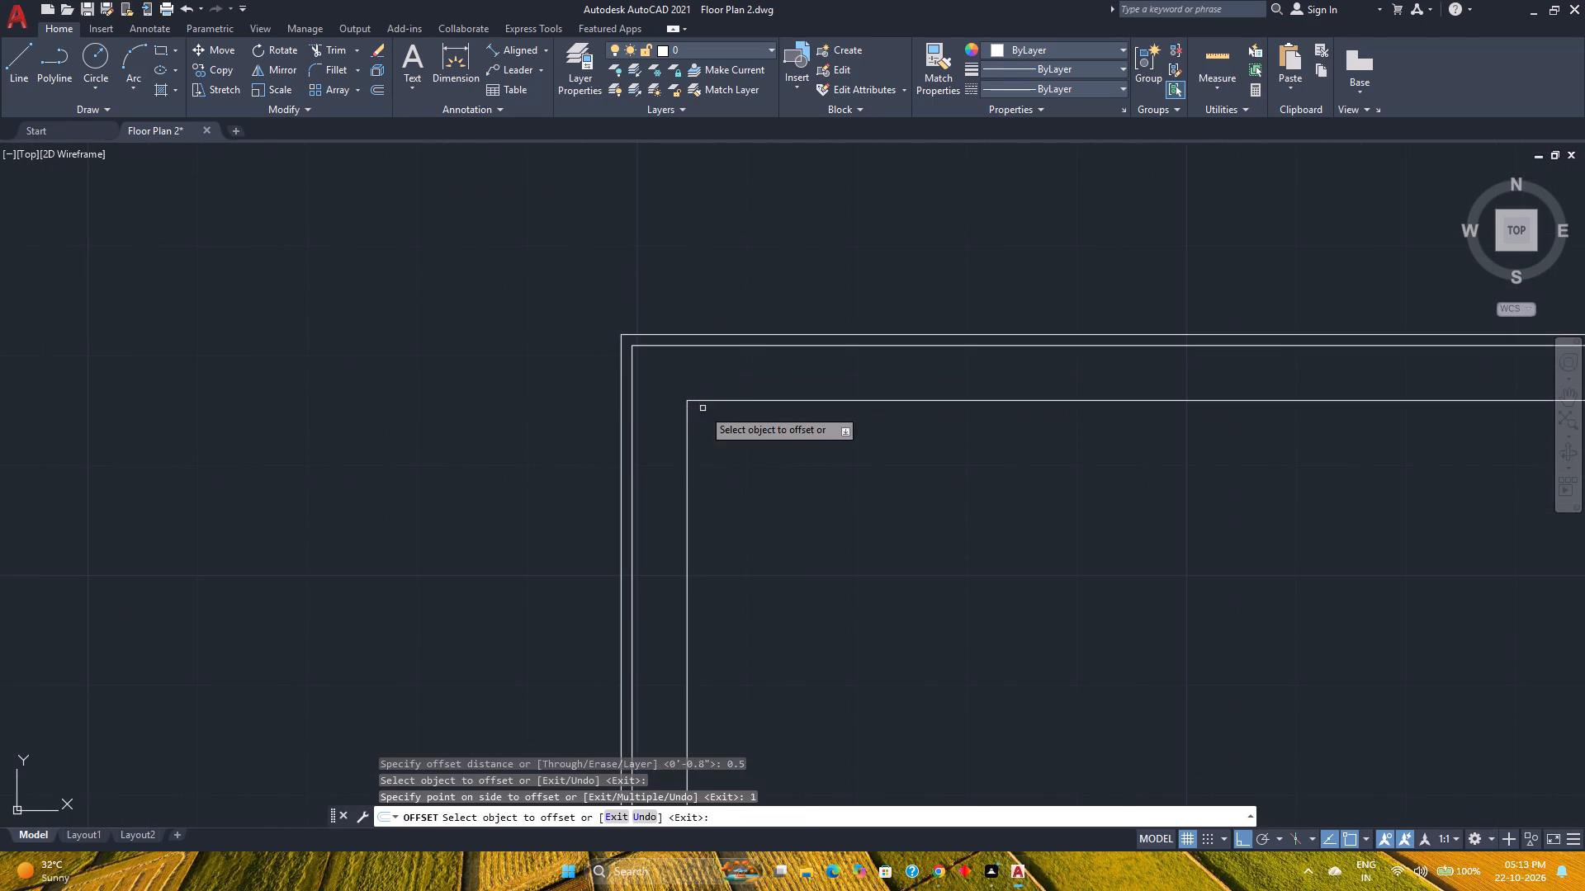
{"action": "key", "text": "Escape"}
Save the drawing.
{"action": "scroll", "coordinate": [596, 407], "scroll_direction": "down", "scroll_amount": 4}
{"action": "scroll", "coordinate": [750, 488], "scroll_direction": "down", "scroll_amount": 1}
{"action": "middle_click_drag", "start_coordinate": [746, 488], "coordinate": [709, 460]}
{"action": "middle_click", "coordinate": [709, 460]}
{"action": "middle_click", "coordinate": [709, 460]}
{"action": "key", "text": "ctrl+s"}
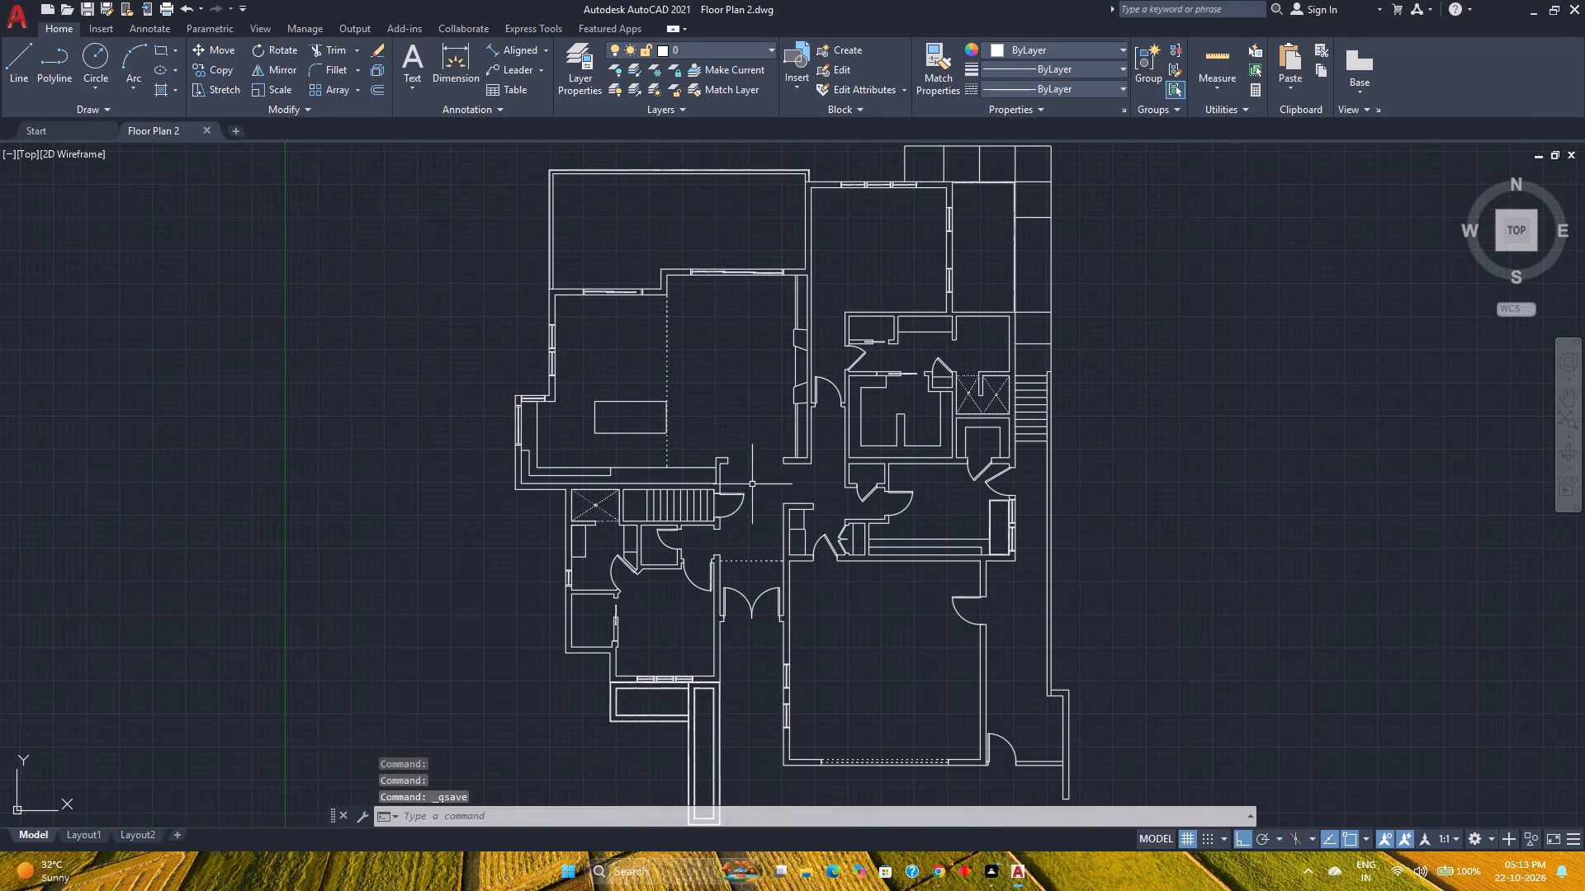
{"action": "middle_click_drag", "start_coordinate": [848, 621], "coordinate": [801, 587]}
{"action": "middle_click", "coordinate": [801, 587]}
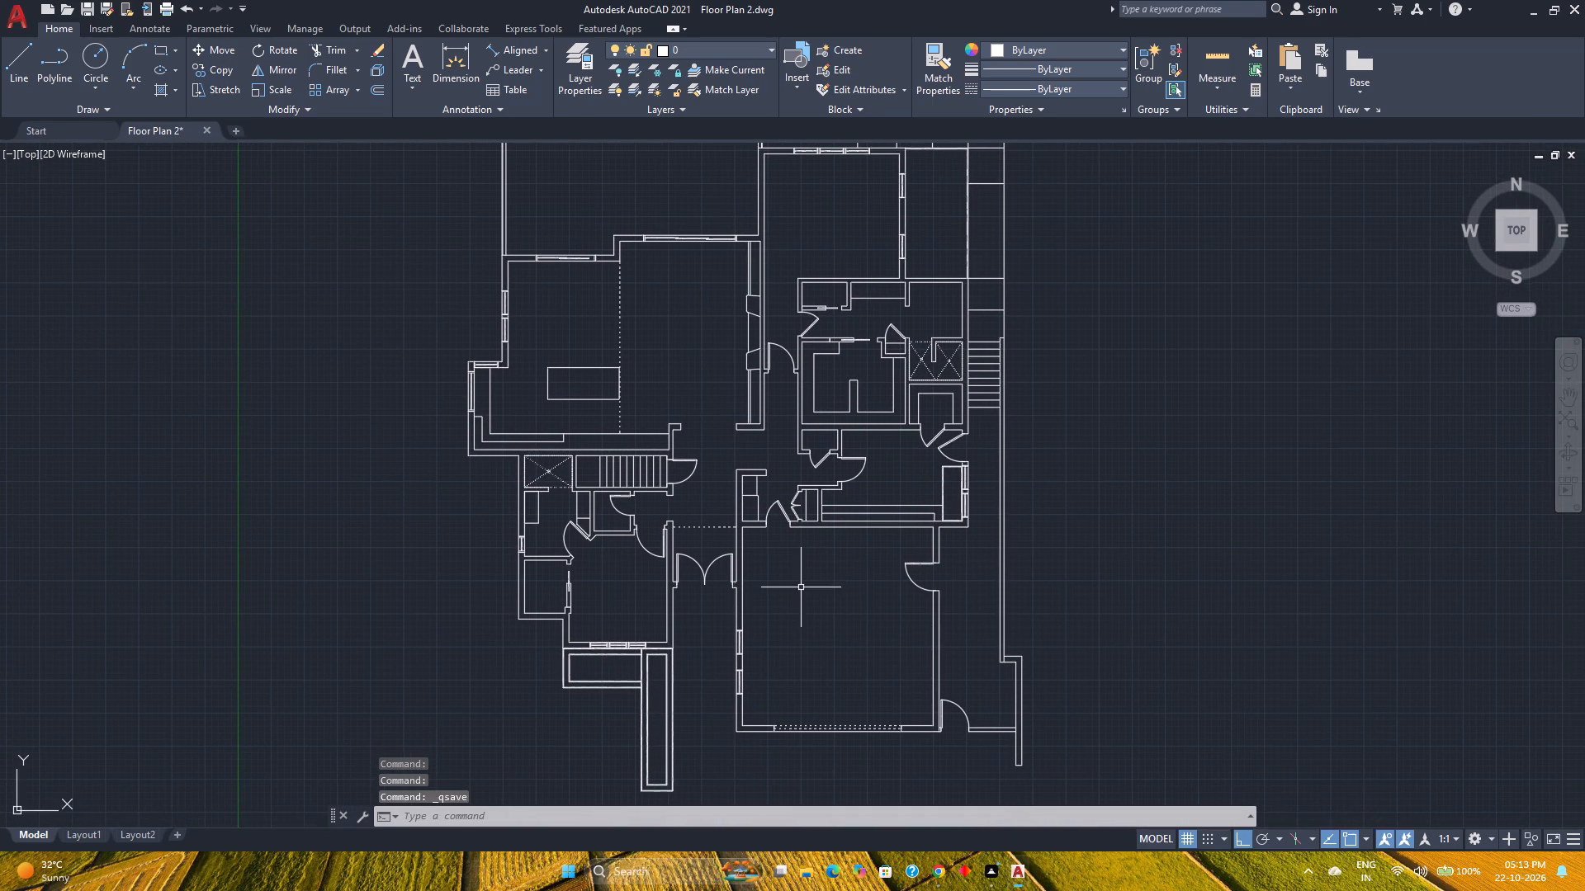
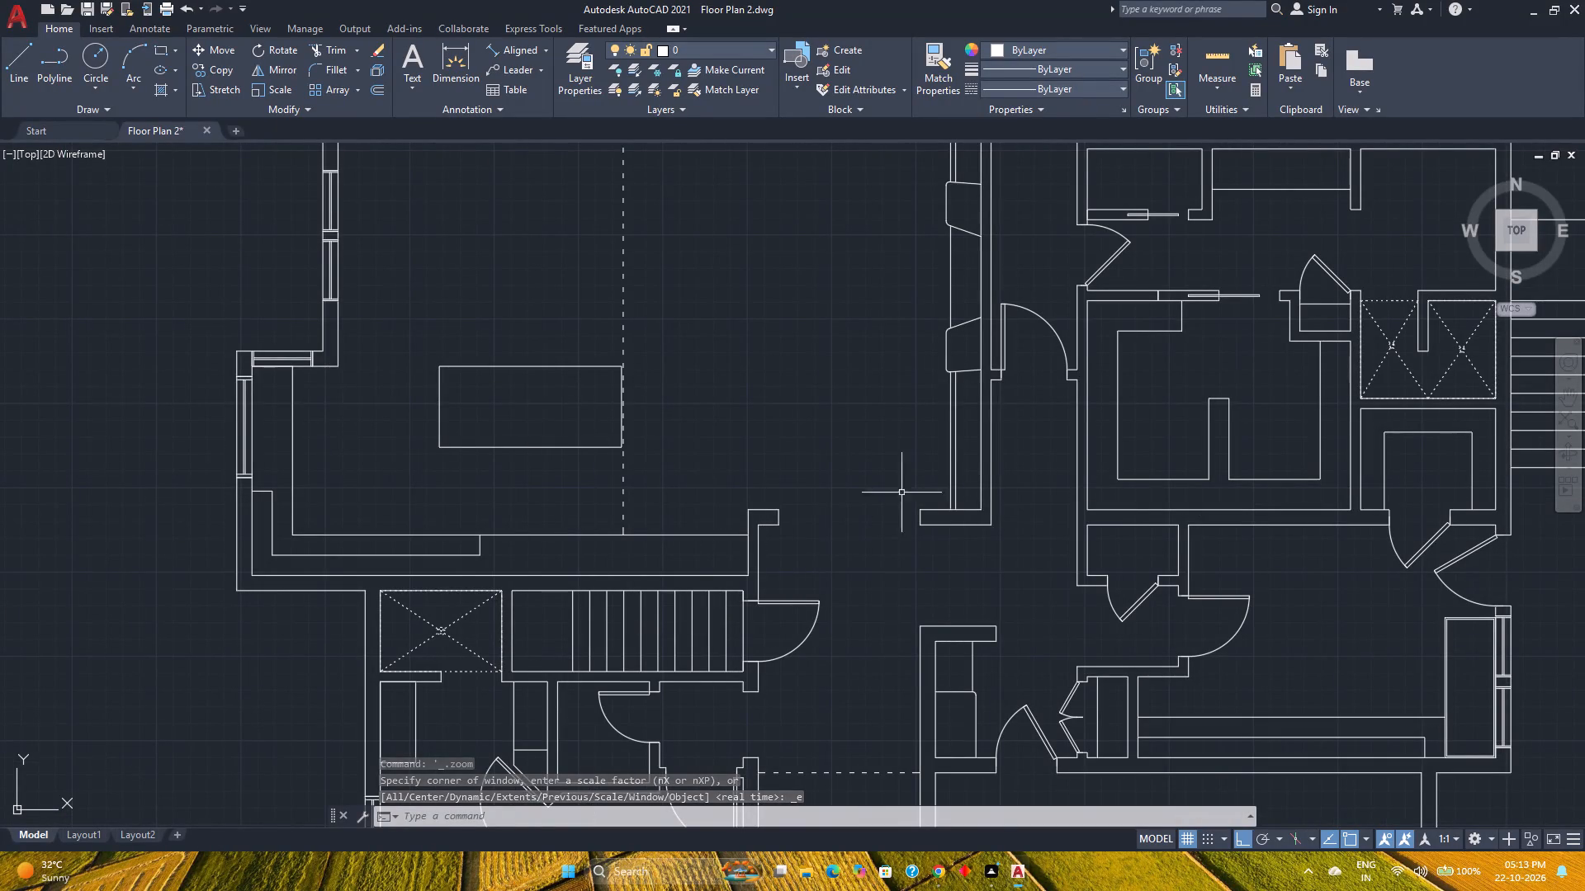
Examine the whole floor plan, from the central rooms and corridor out to the exterior walls and paving, for remaining details.
{"action": "scroll", "coordinate": [916, 485], "scroll_direction": "down", "scroll_amount": 2}
{"action": "scroll", "coordinate": [930, 483], "scroll_direction": "up", "scroll_amount": 1}
{"action": "middle_click_drag", "start_coordinate": [930, 485], "coordinate": [704, 478]}
{"action": "middle_click", "coordinate": [704, 478]}
{"action": "scroll", "coordinate": [704, 478], "scroll_direction": "down", "scroll_amount": 1}
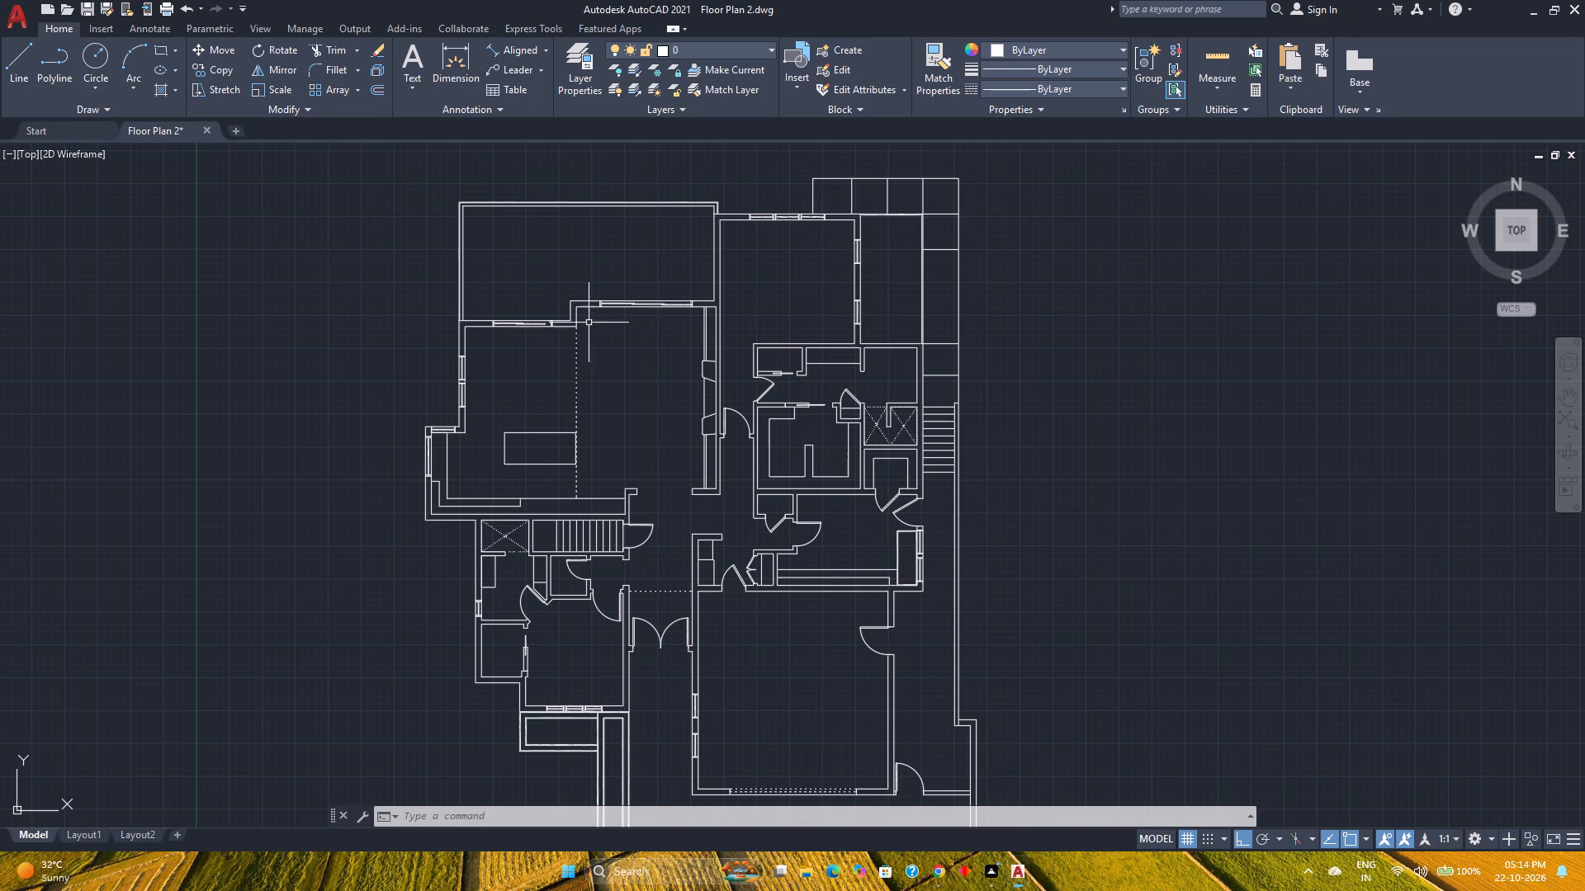
{"action": "middle_click_drag", "start_coordinate": [783, 346], "coordinate": [687, 267]}
{"action": "middle_click", "coordinate": [687, 267]}
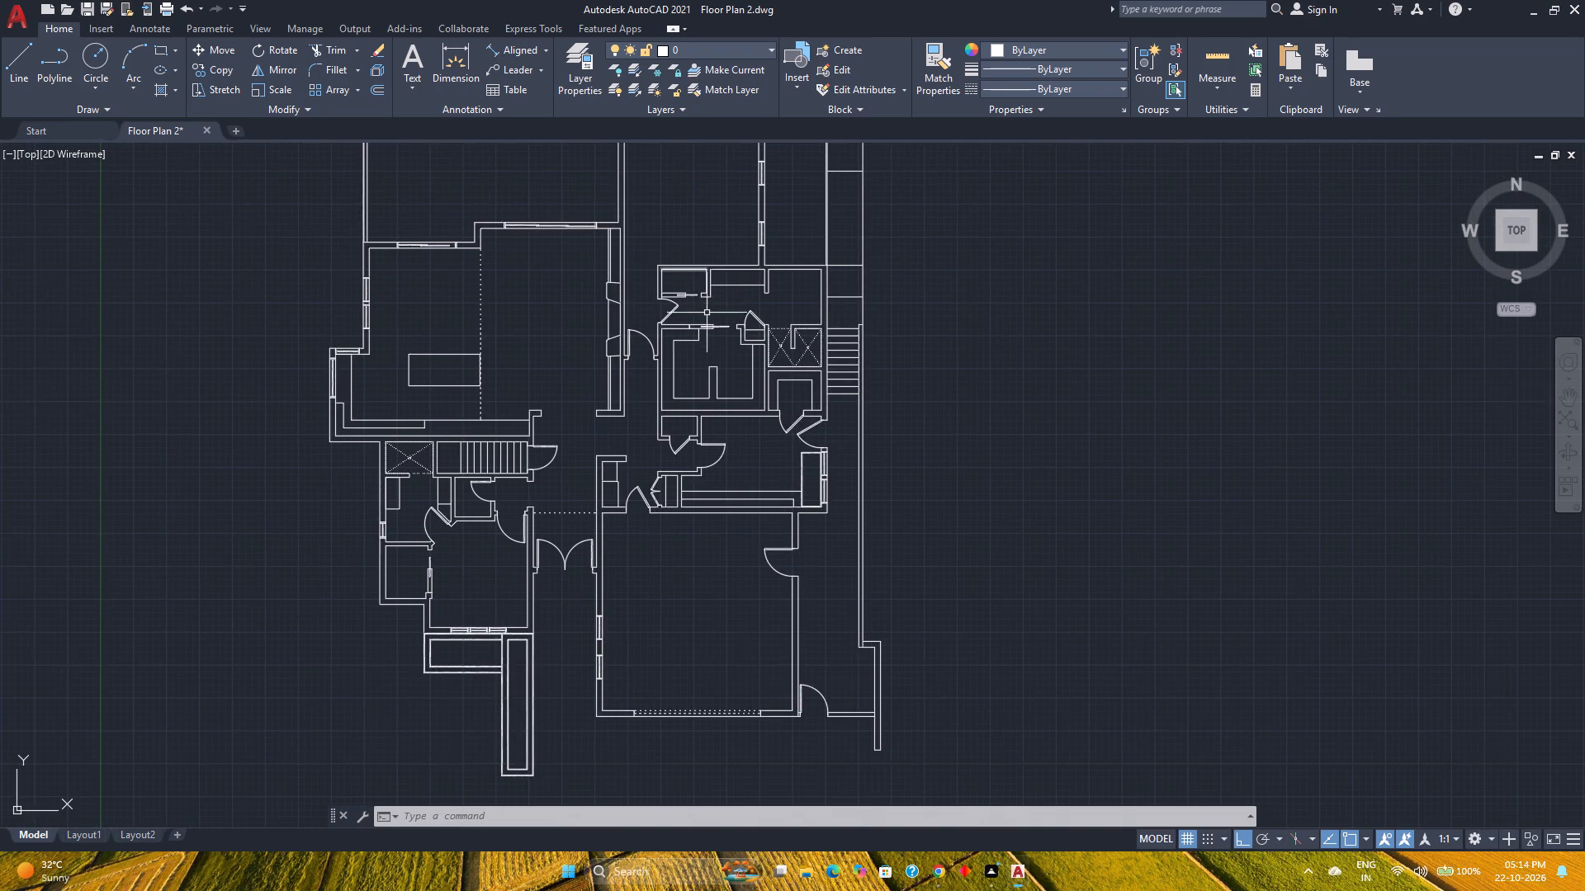
{"action": "scroll", "coordinate": [708, 313], "scroll_direction": "down", "scroll_amount": 1}
{"action": "middle_click_drag", "start_coordinate": [828, 327], "coordinate": [509, 386]}
{"action": "middle_click", "coordinate": [509, 386]}
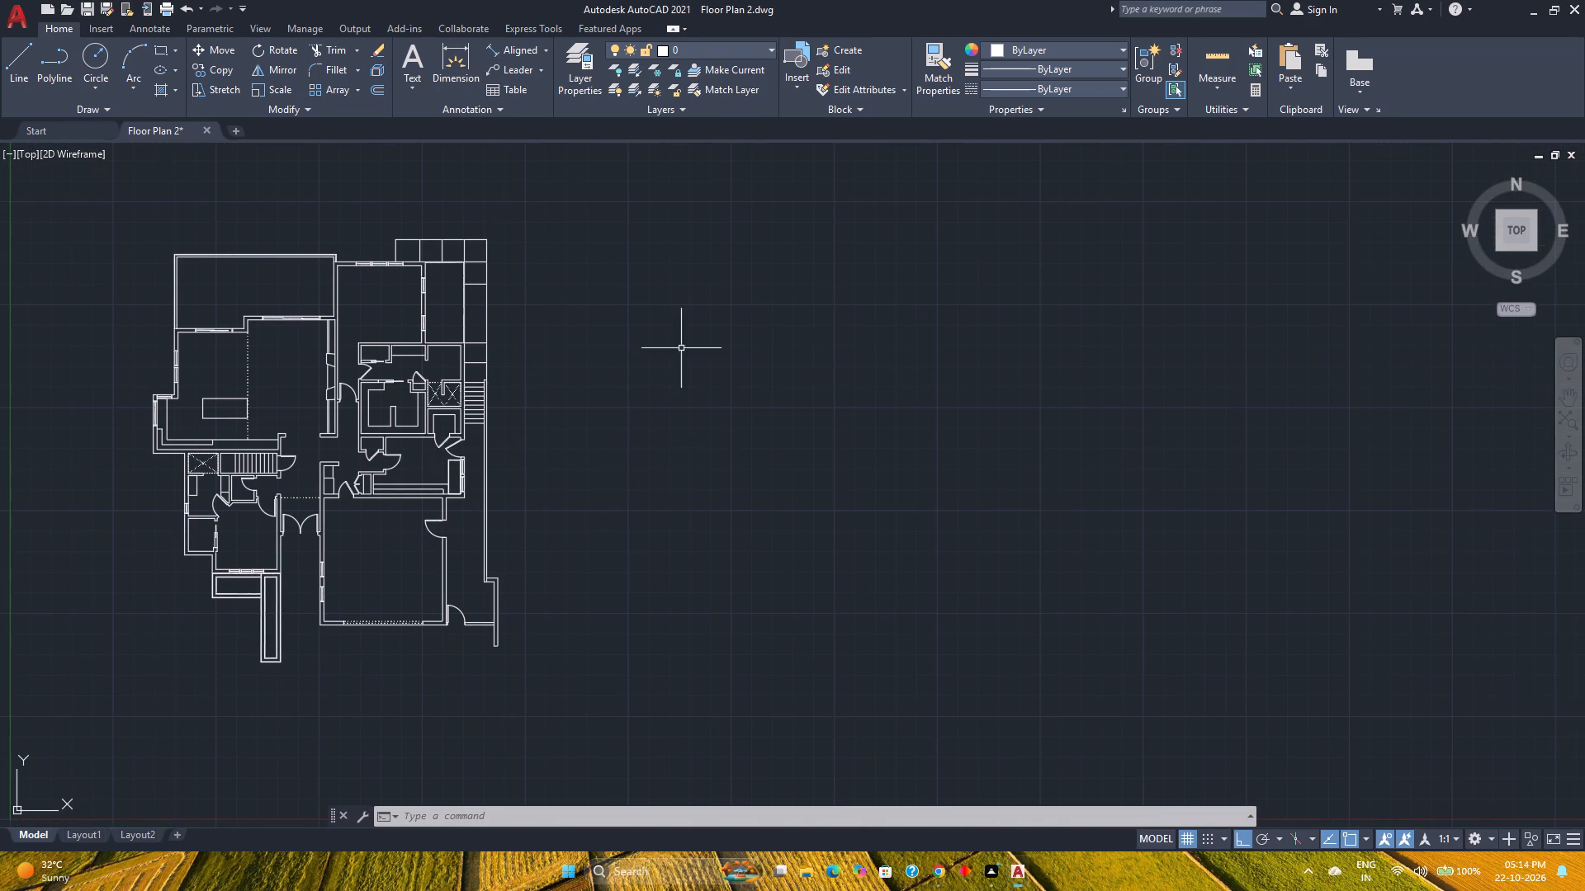
Start a new line for the floor plan with the Line command.
{"action": "left_click", "coordinate": [22, 46]}
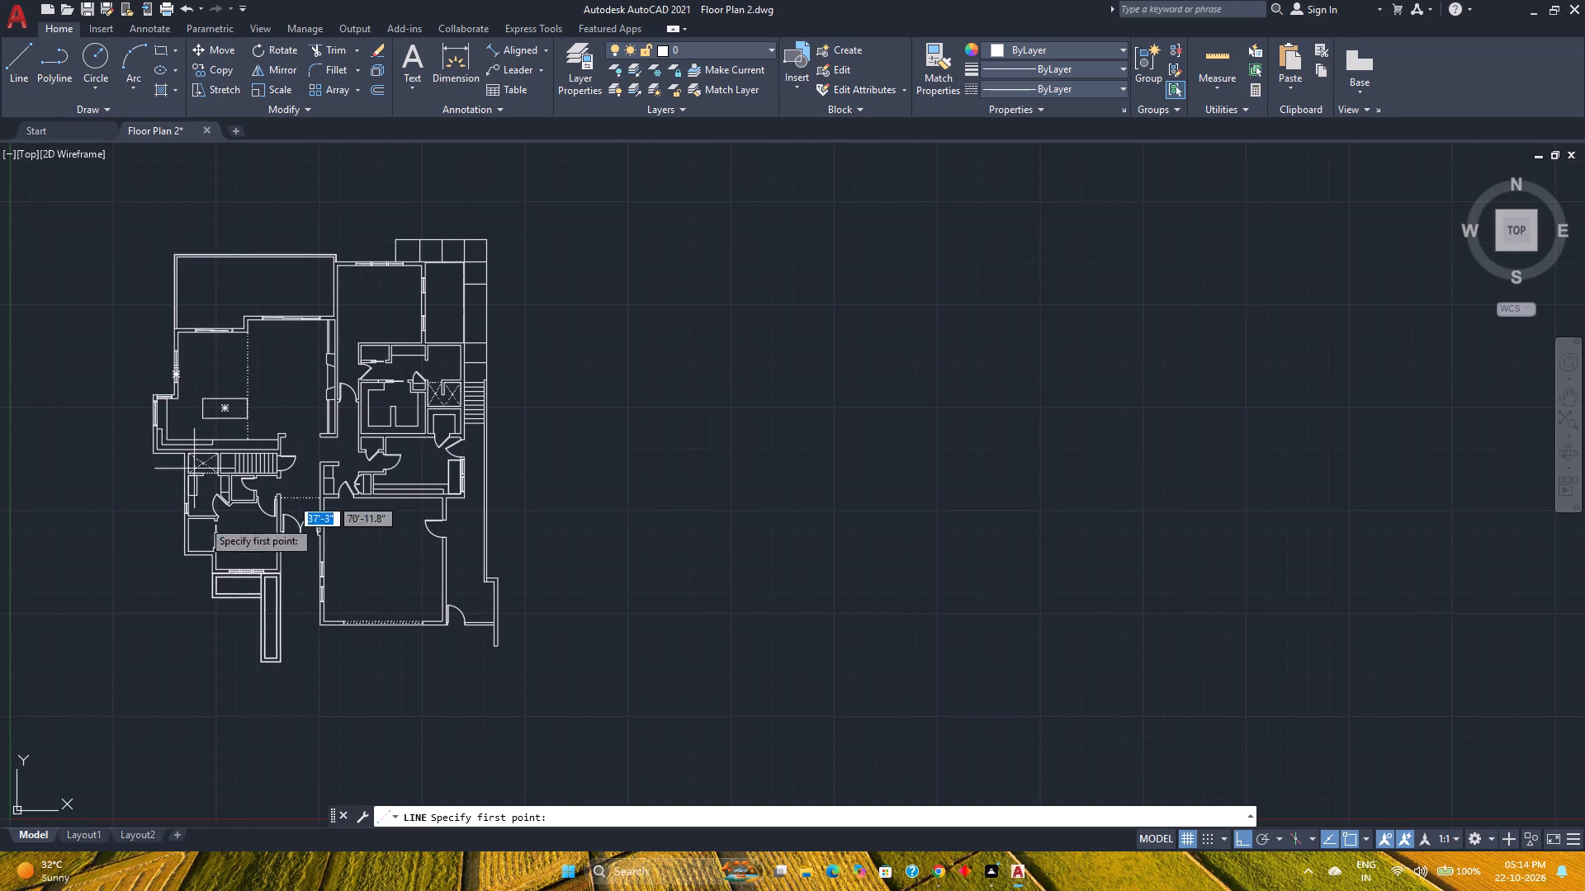
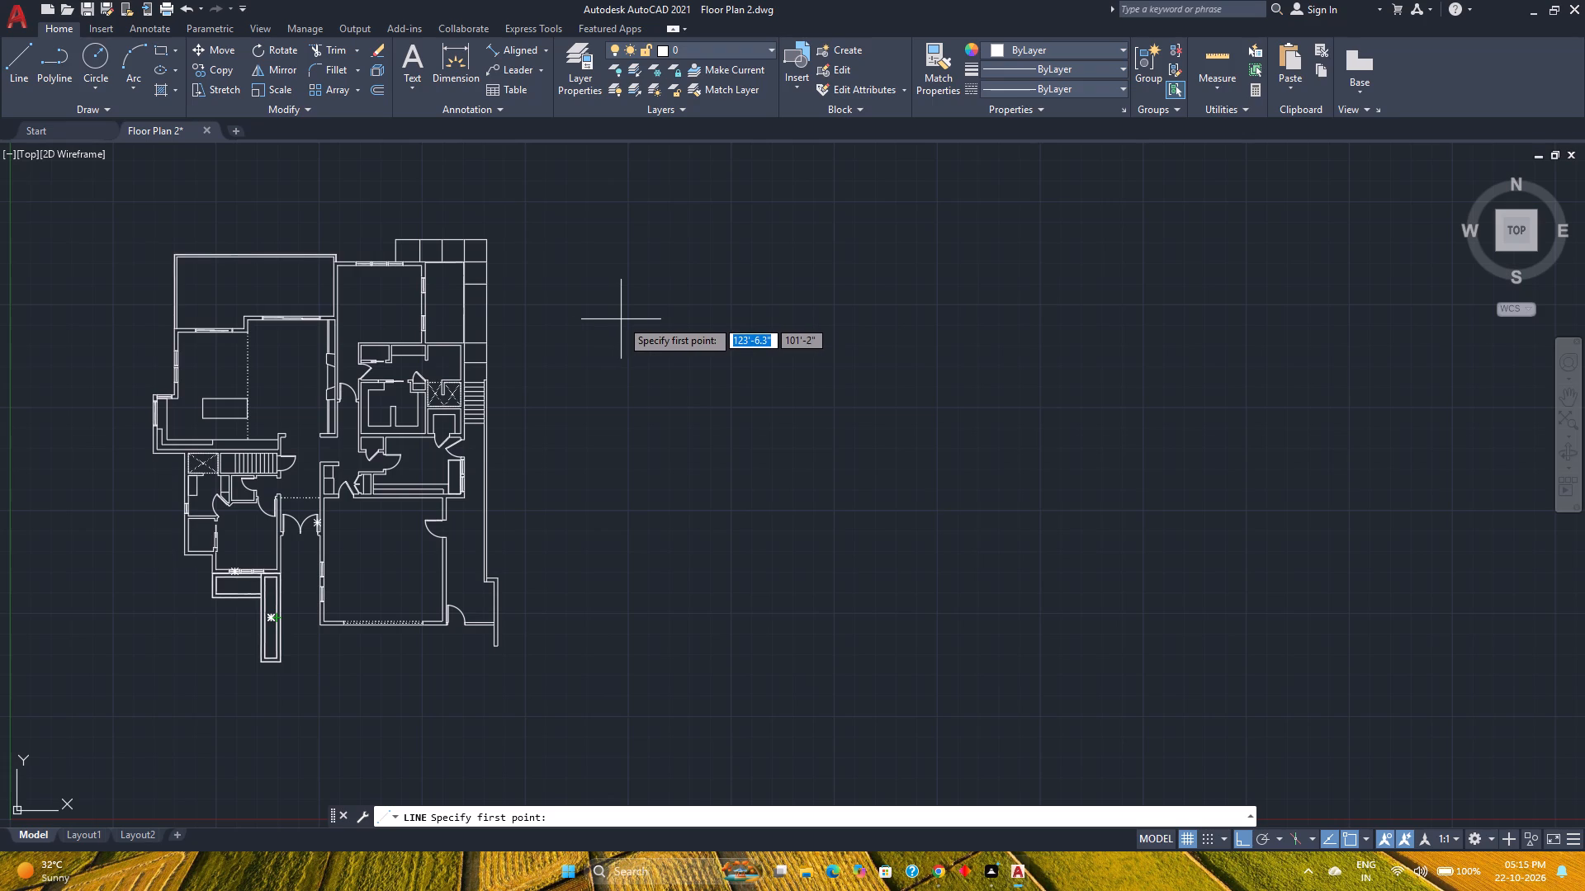
Place the start point of a new room outline in the empty area east of the floor plan.
{"action": "middle_click_drag", "start_coordinate": [813, 321], "coordinate": [645, 338]}
{"action": "middle_click", "coordinate": [645, 338]}
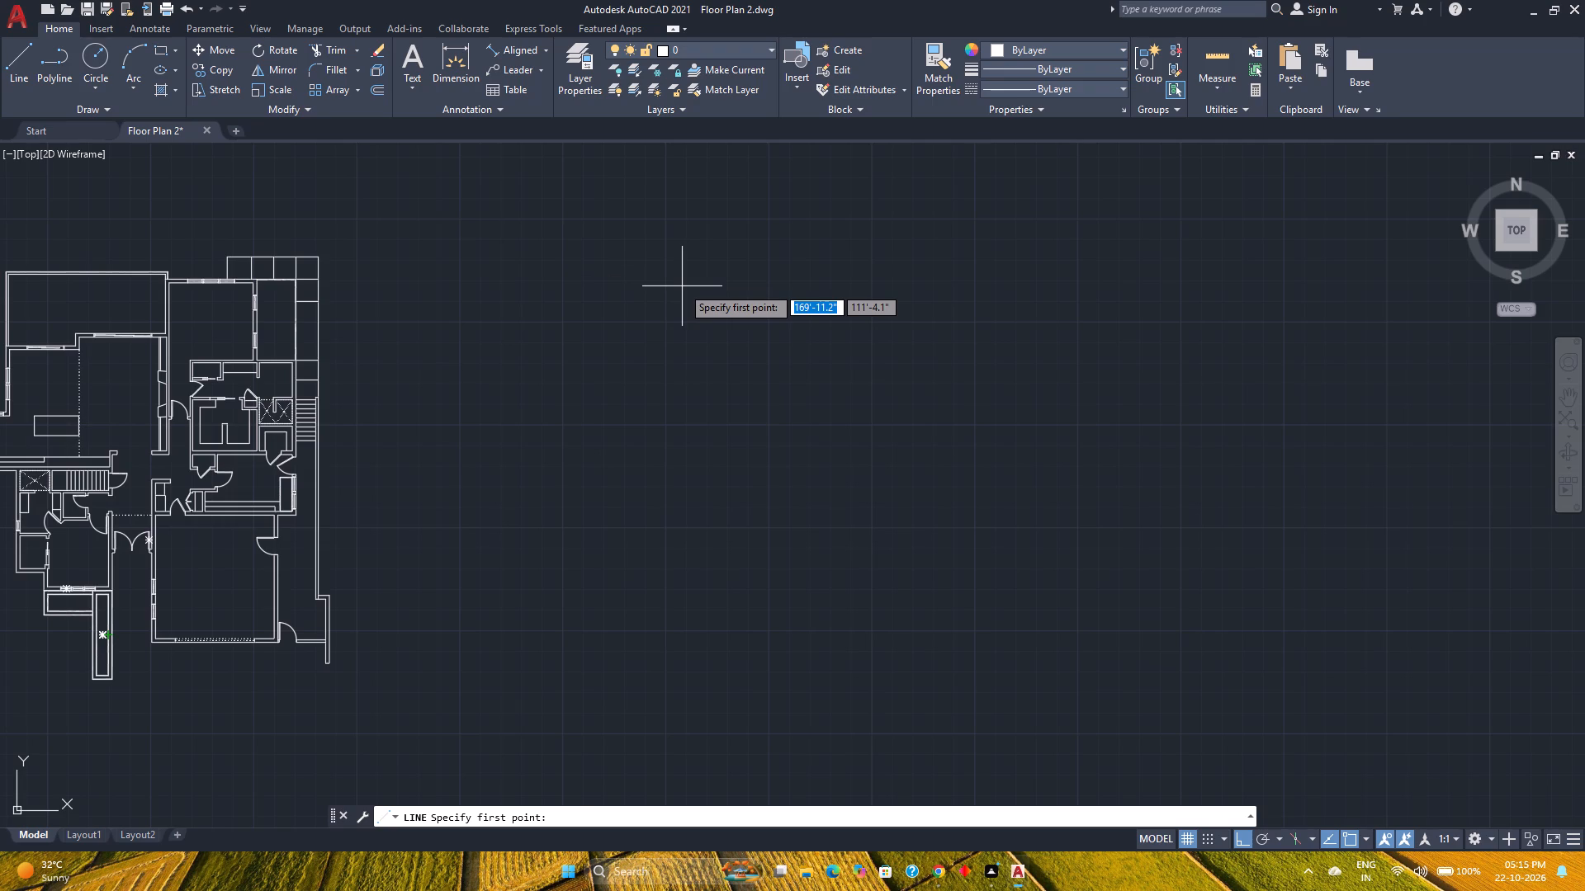
{"action": "left_click", "coordinate": [682, 286]}
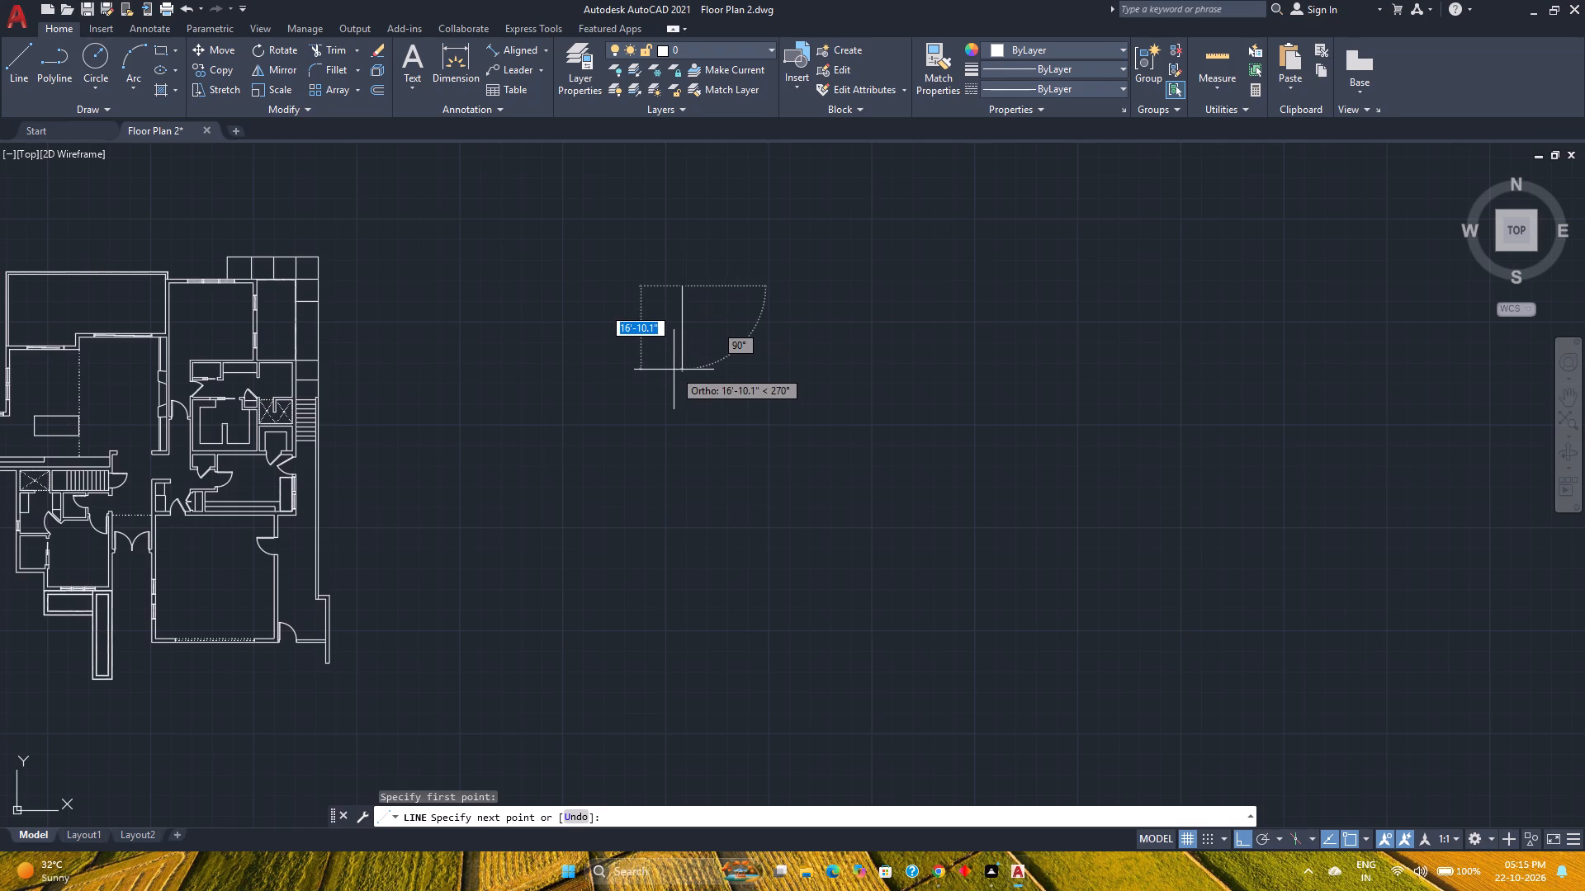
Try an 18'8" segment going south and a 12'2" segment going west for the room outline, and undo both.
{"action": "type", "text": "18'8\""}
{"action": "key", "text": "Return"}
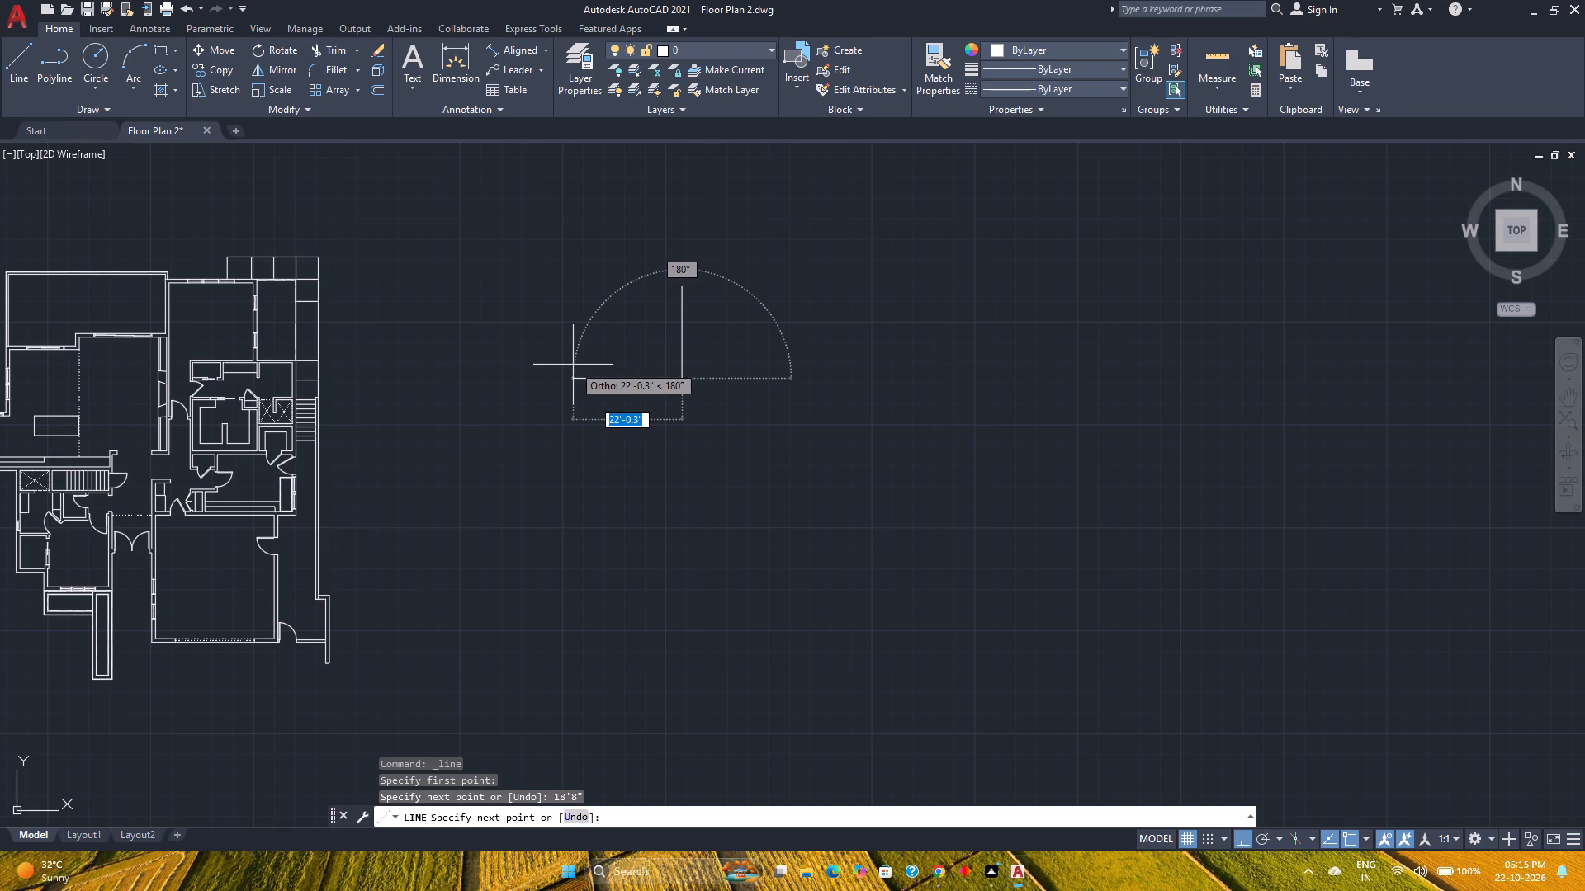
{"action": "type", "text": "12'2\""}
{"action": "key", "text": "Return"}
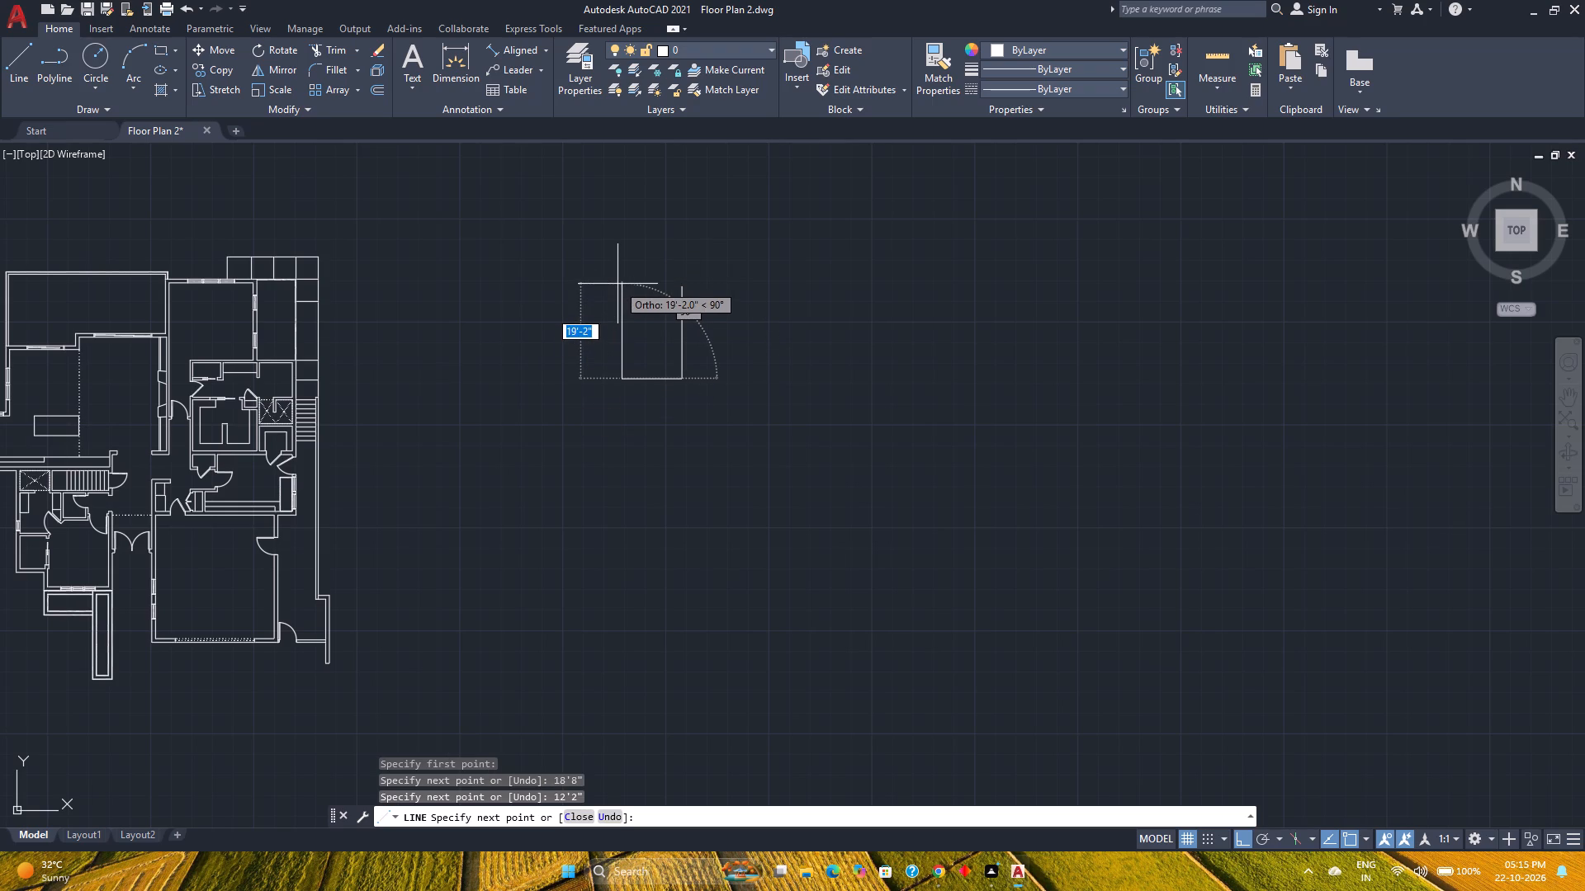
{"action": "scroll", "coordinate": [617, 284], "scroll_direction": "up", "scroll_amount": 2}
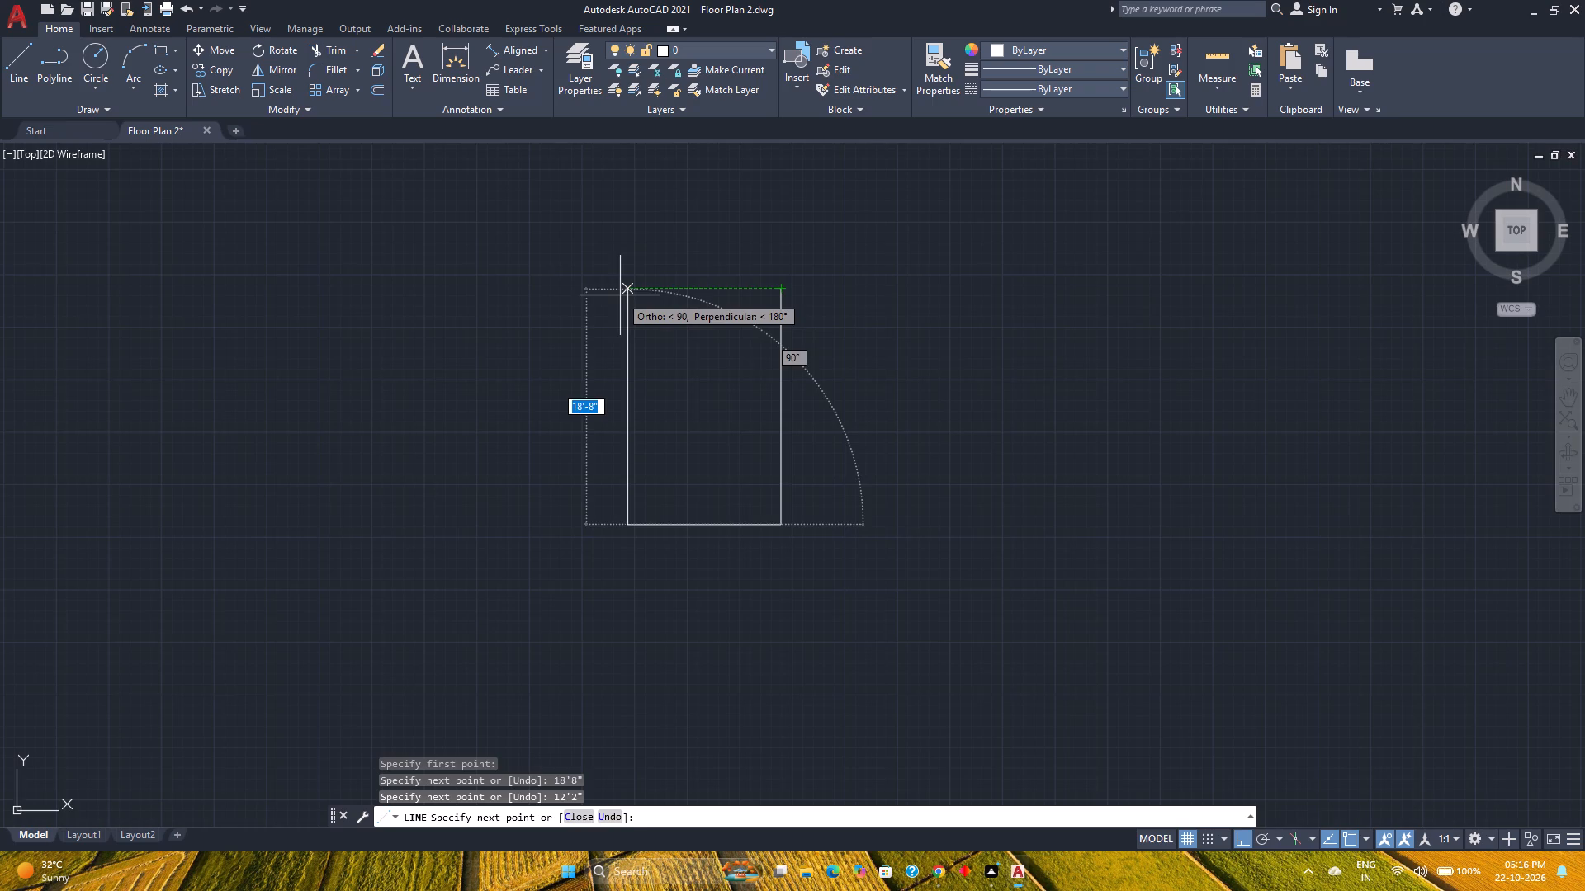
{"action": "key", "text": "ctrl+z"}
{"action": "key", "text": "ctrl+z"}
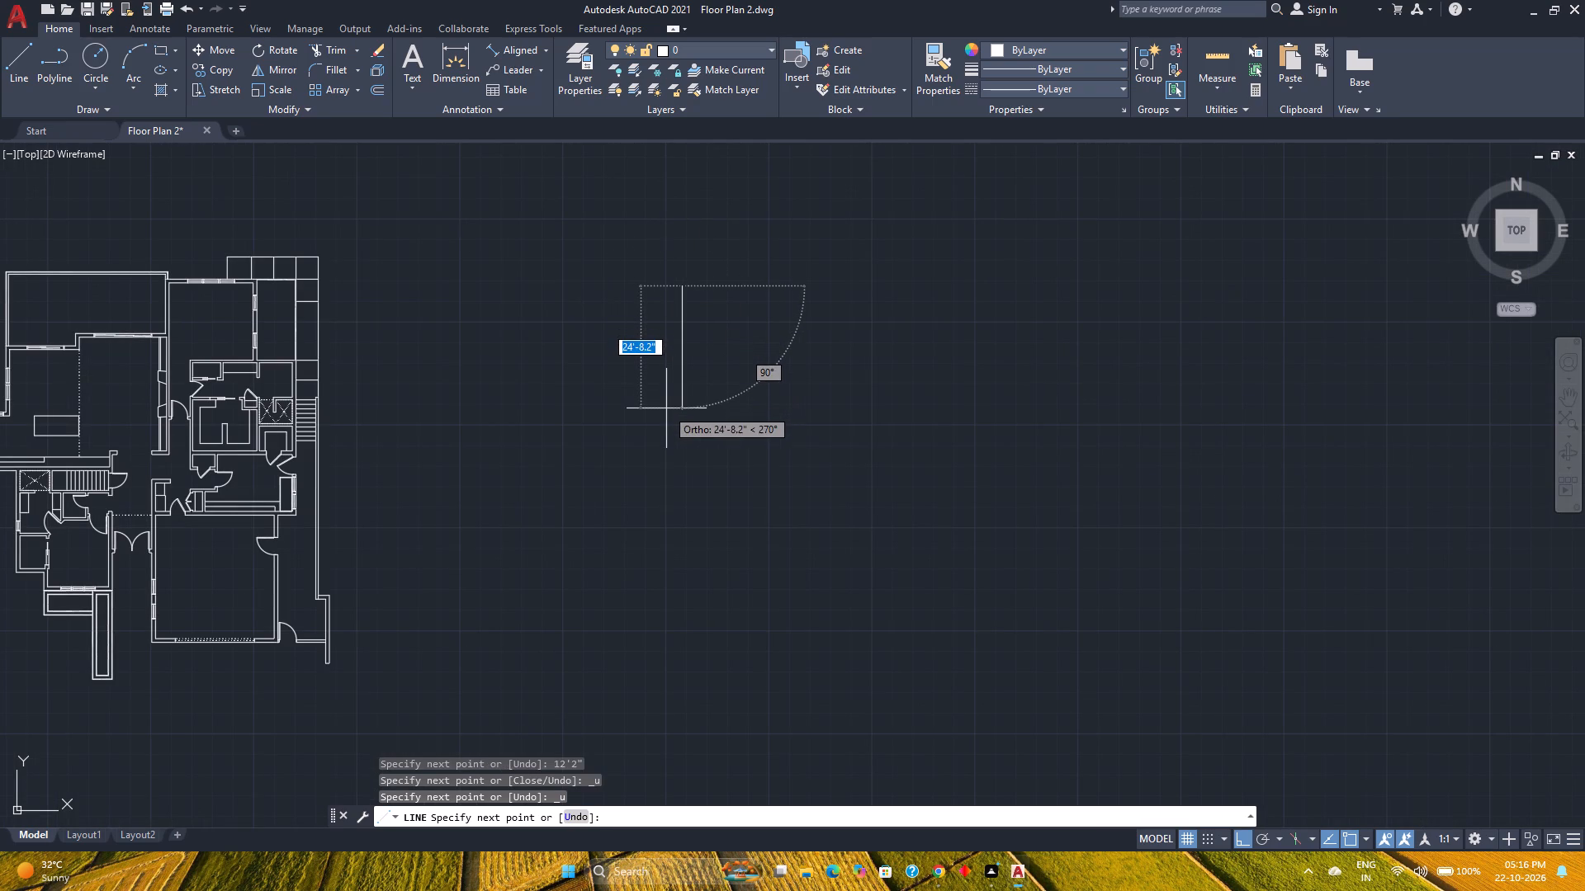
Draw a closed rectangular room outline from the start point: 15'8" south, 12'2" west, 15'8" north, and back to the start.
{"action": "type", "text": "15'8\""}
{"action": "key", "text": "Return"}
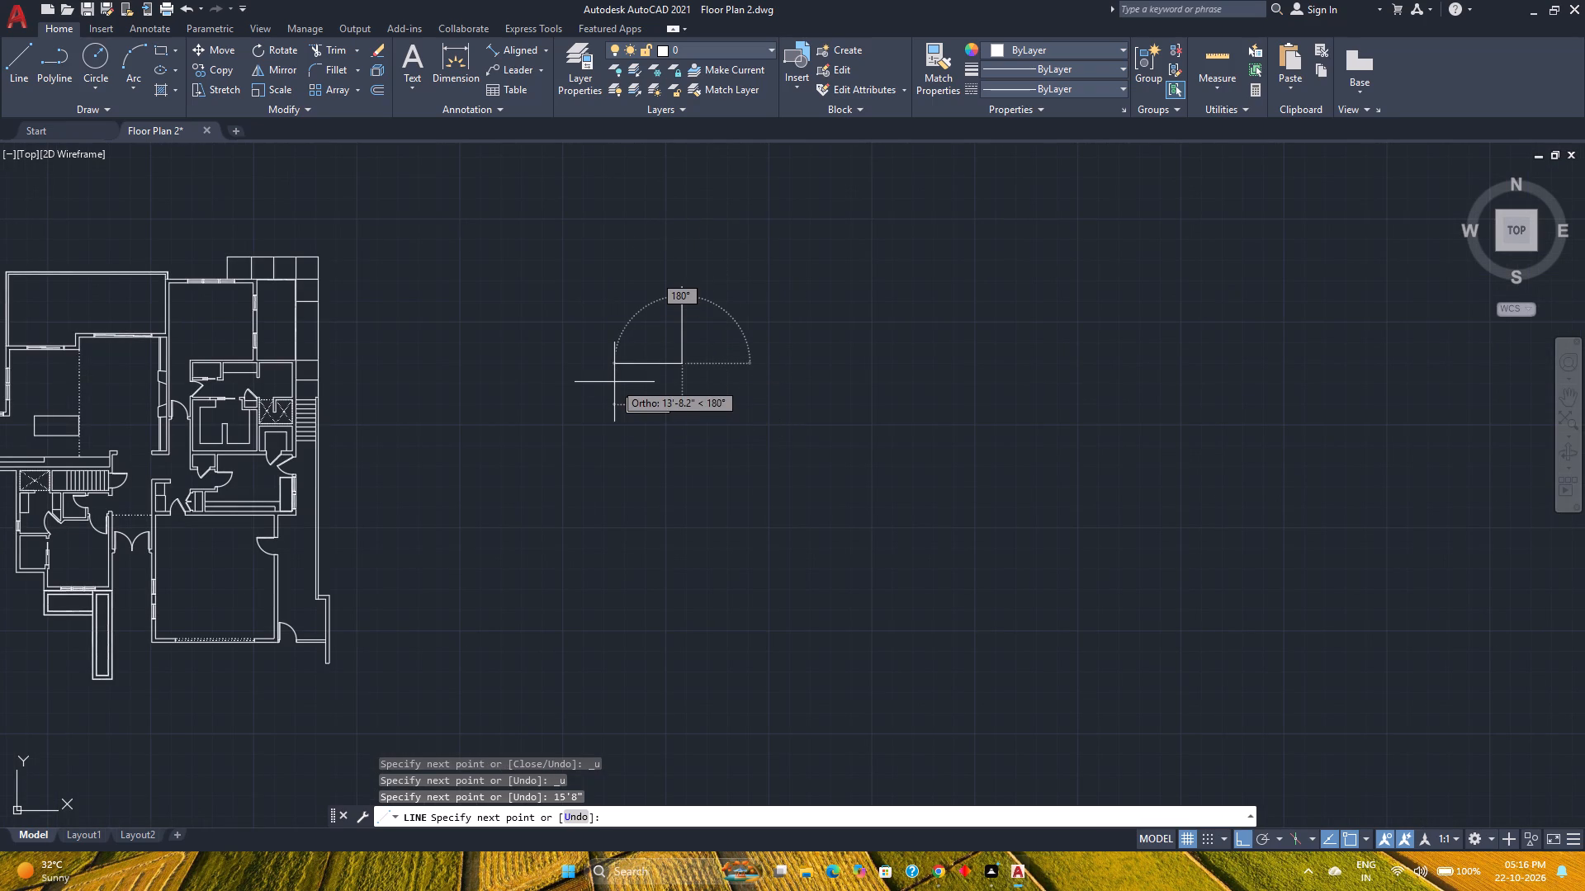
{"action": "type", "text": "12'"}
{"action": "type", "text": "2\""}
{"action": "key", "text": "Return"}
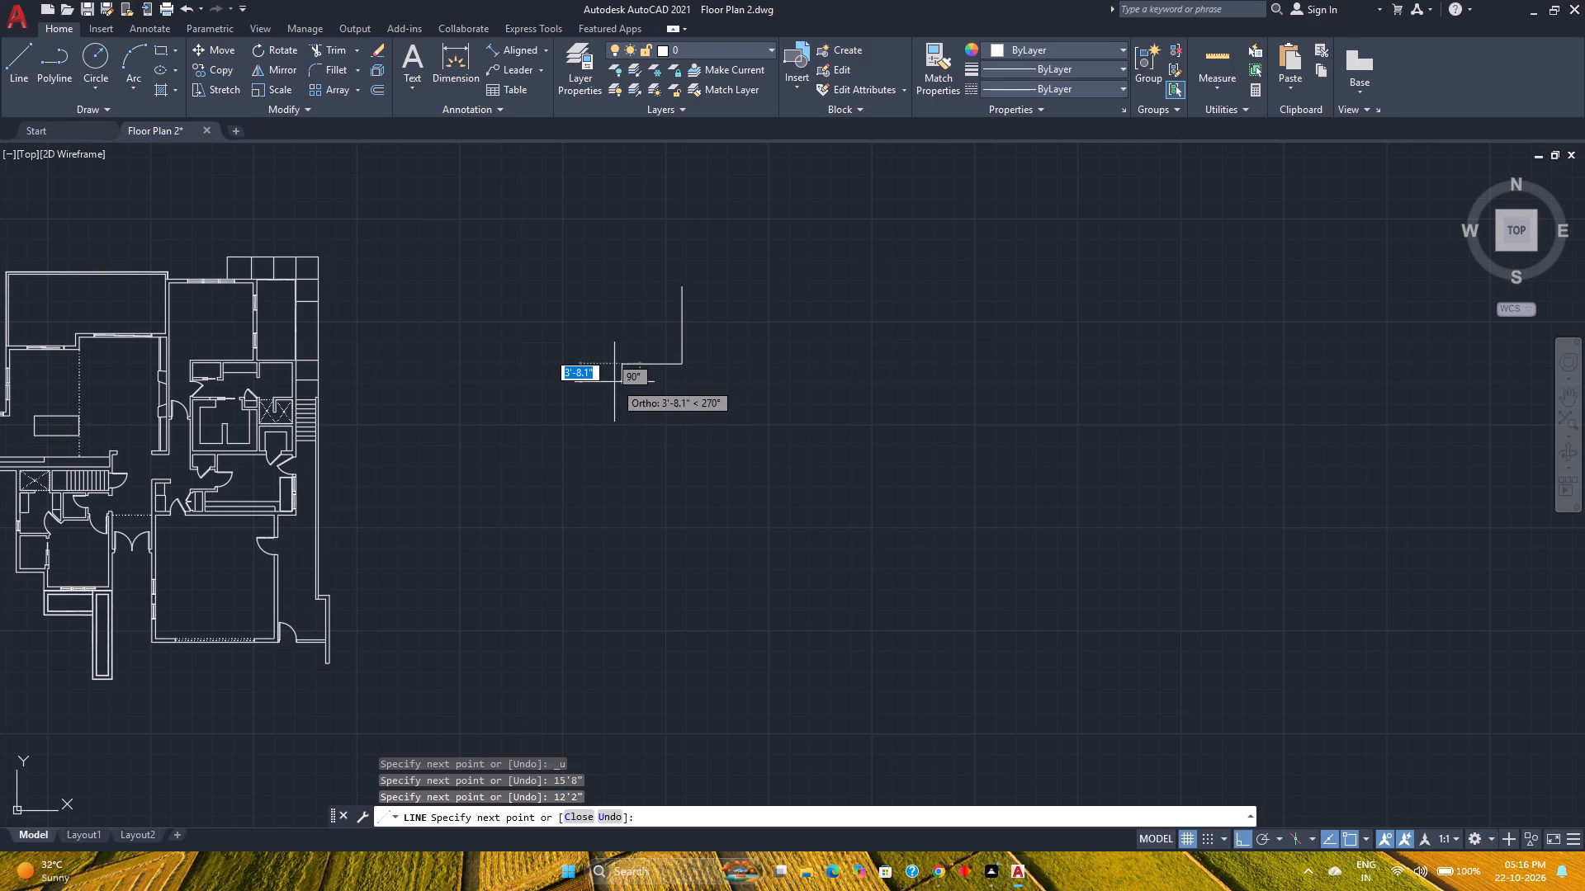
{"action": "type", "text": "15'8\""}
{"action": "key", "text": "Return"}
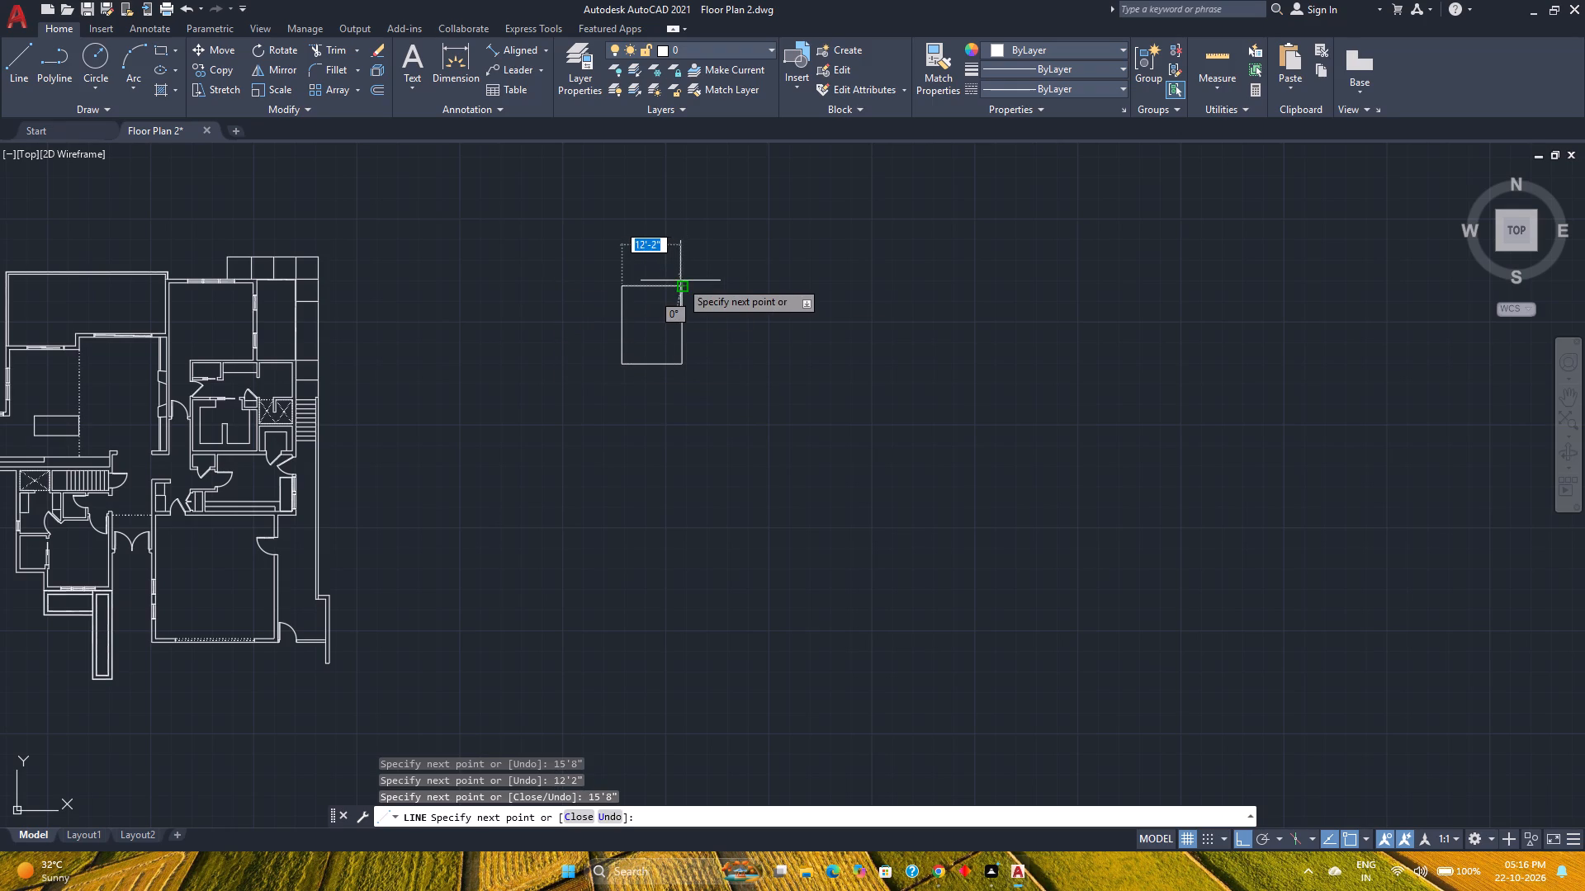
{"action": "scroll", "coordinate": [680, 280], "scroll_direction": "up", "scroll_amount": 3}
{"action": "left_click", "coordinate": [680, 308]}
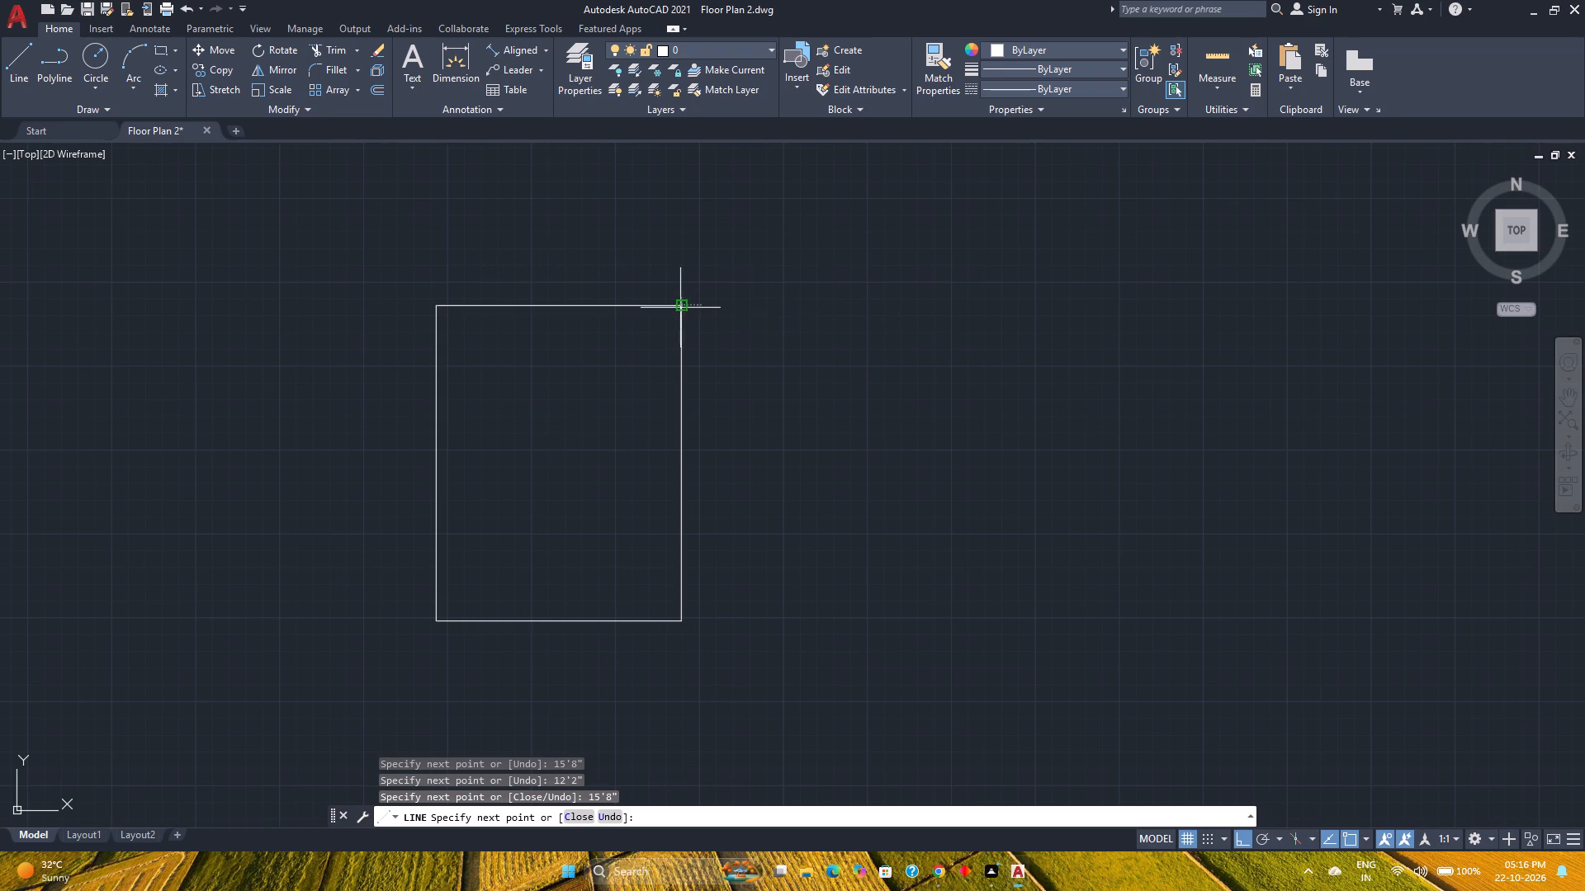
{"action": "key", "text": "Escape"}
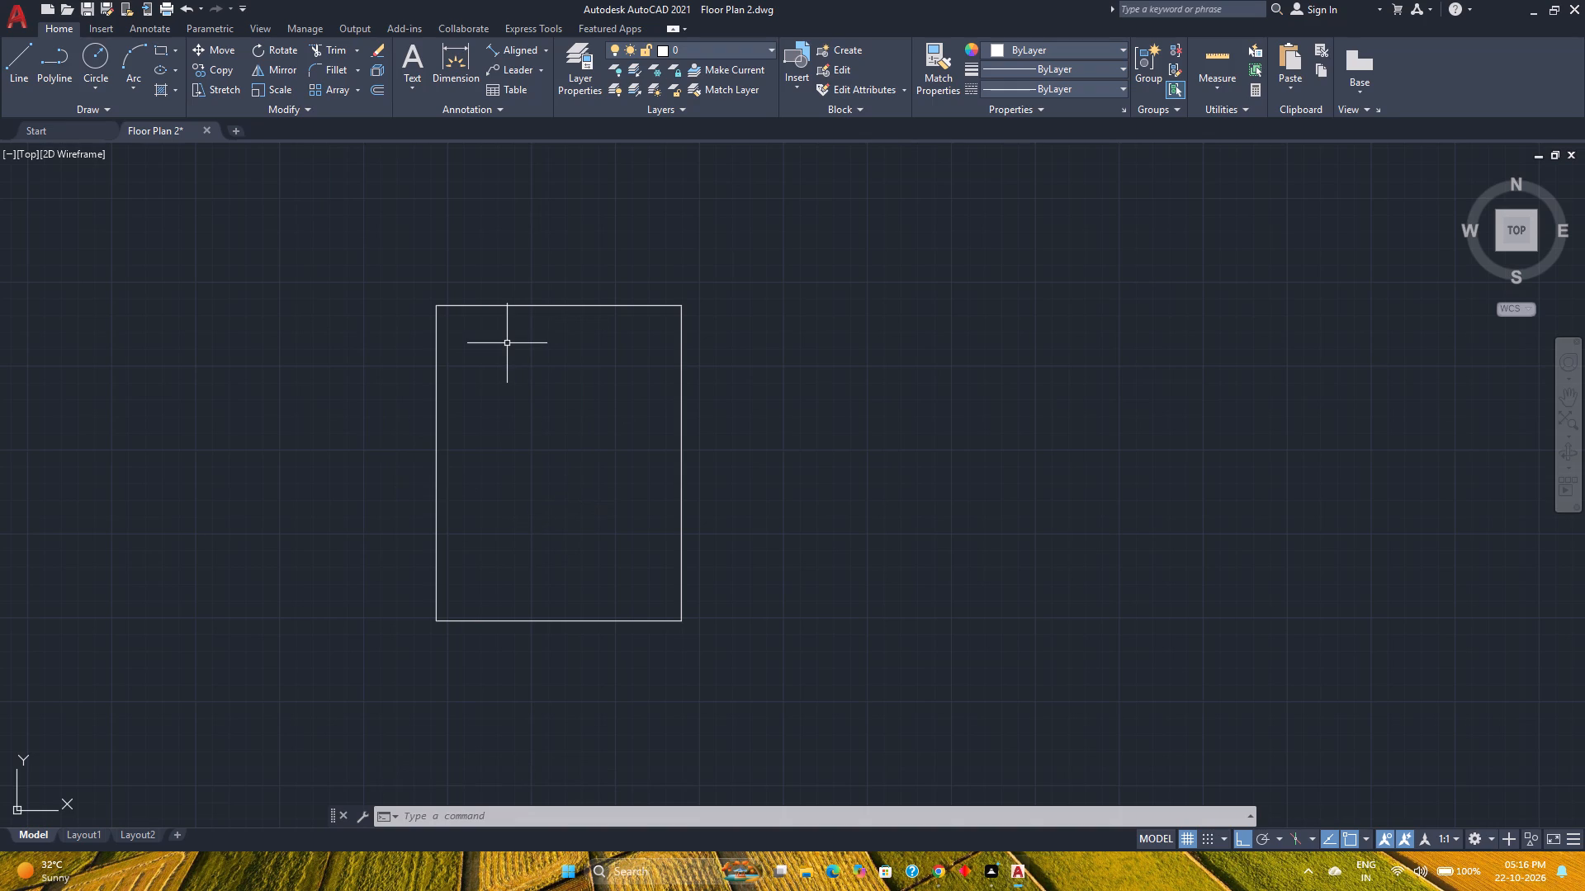
Offset the room's east edge 9" outward and its north and west edges 6" outward for the wall thicknesses.
{"action": "left_click", "coordinate": [375, 81]}
{"action": "key", "text": "9"}
{"action": "key", "text": "Return"}
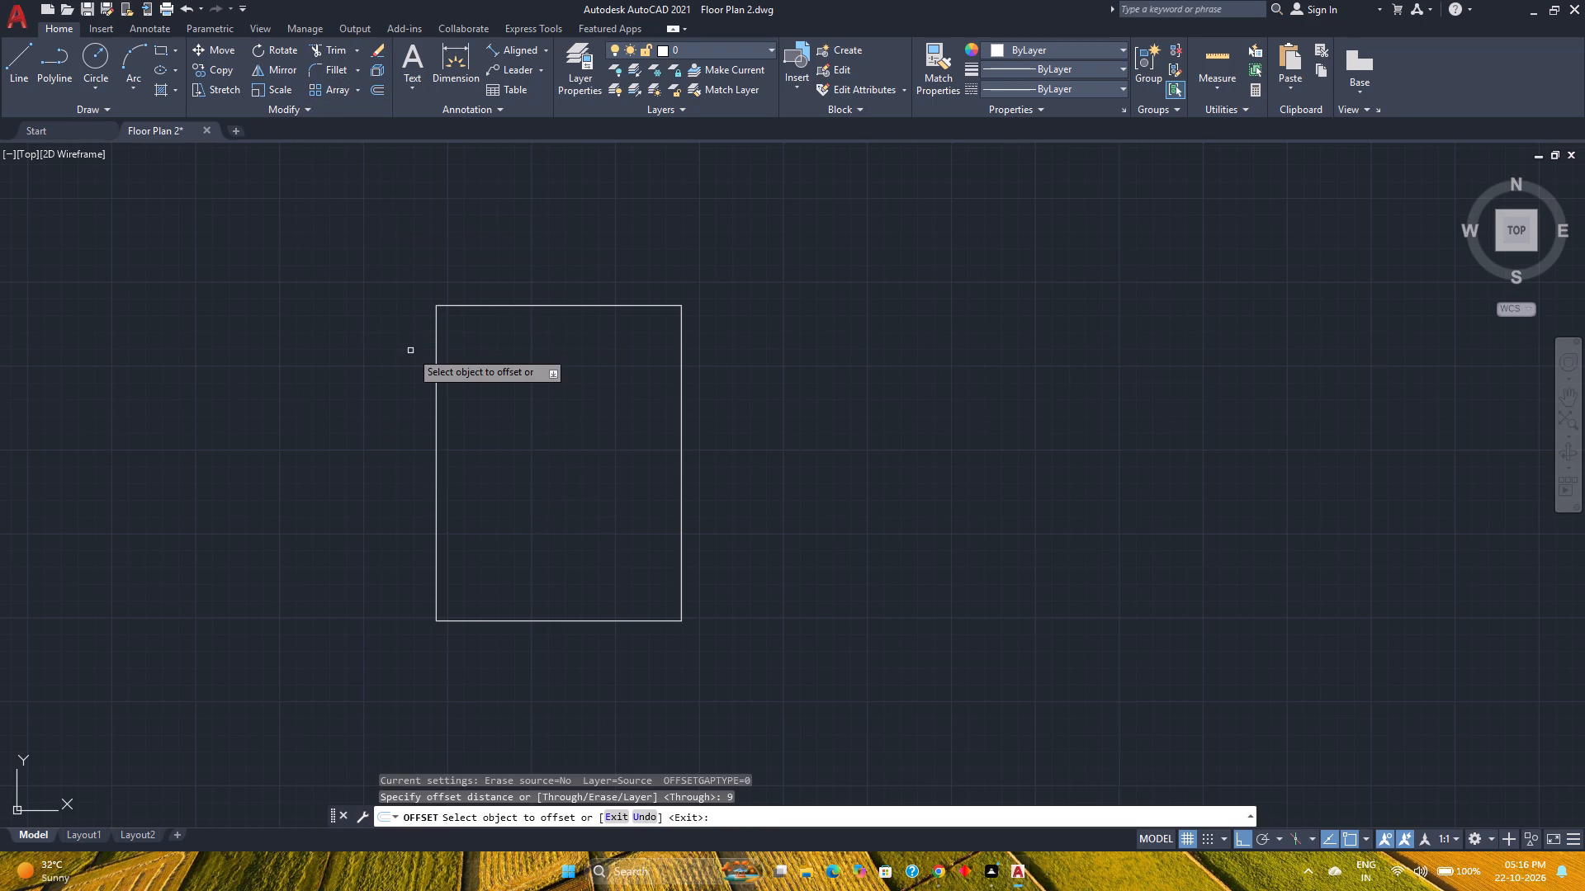
{"action": "left_click", "coordinate": [680, 412]}
{"action": "left_click", "coordinate": [783, 402]}
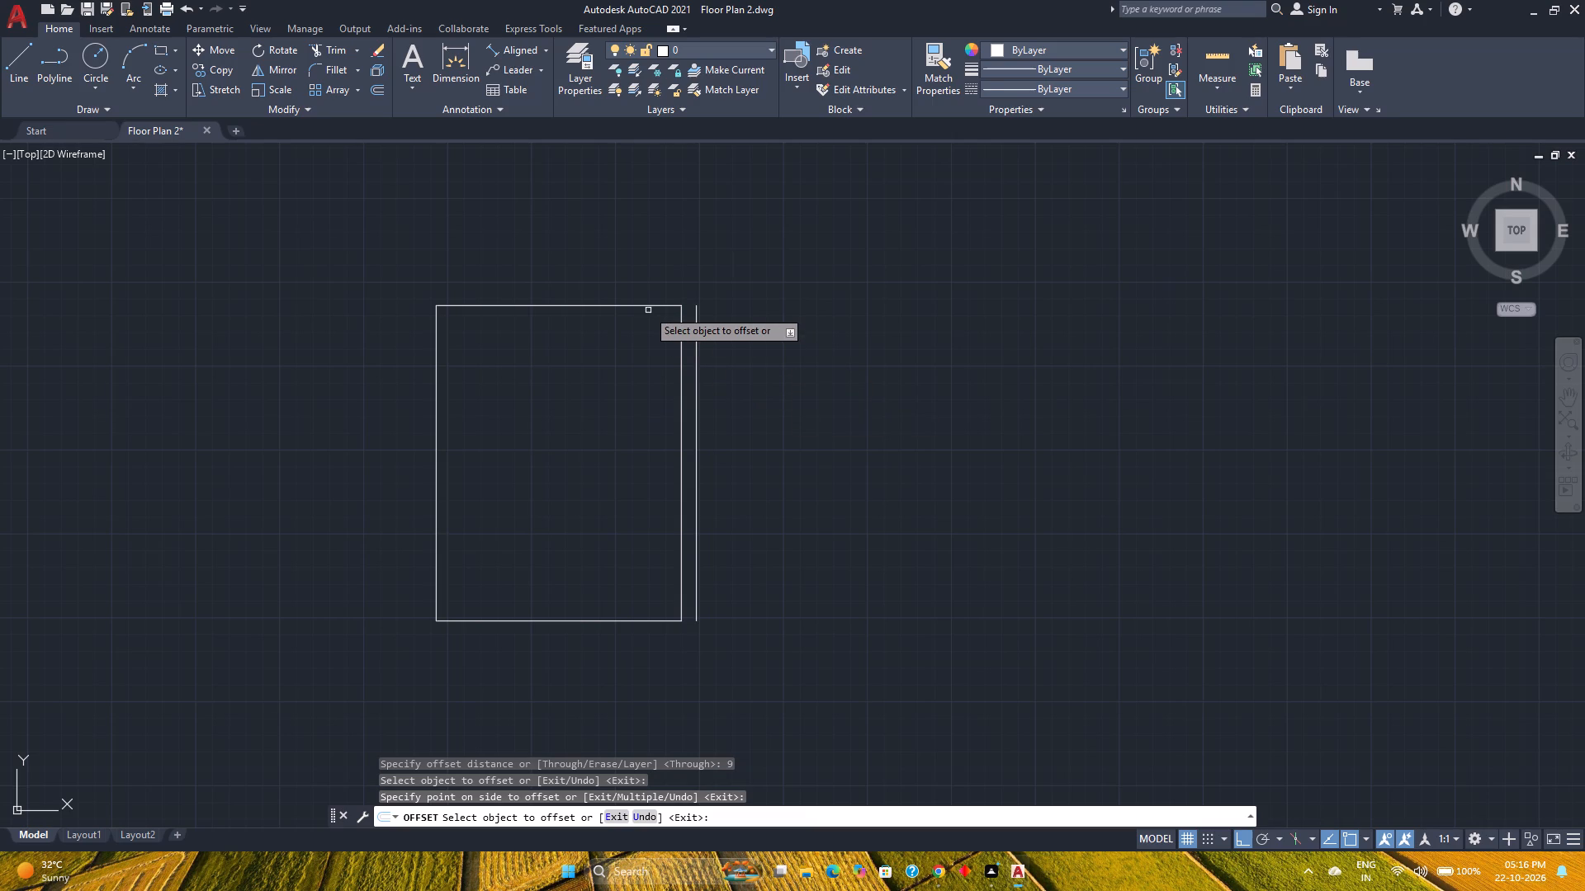
{"action": "left_click", "coordinate": [646, 303]}
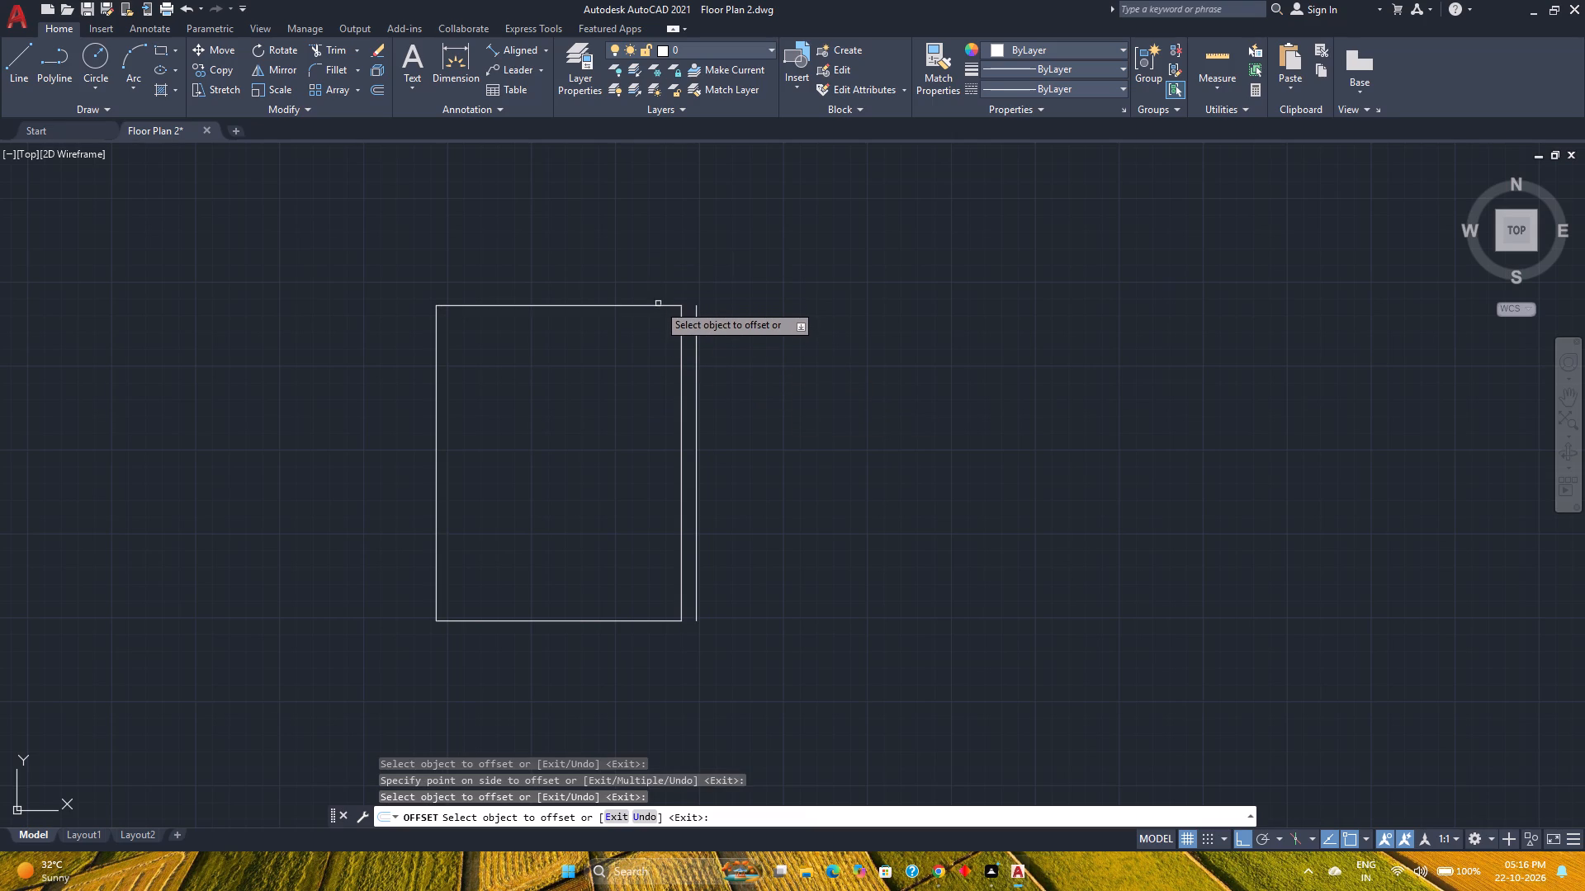
{"action": "left_click", "coordinate": [657, 306]}
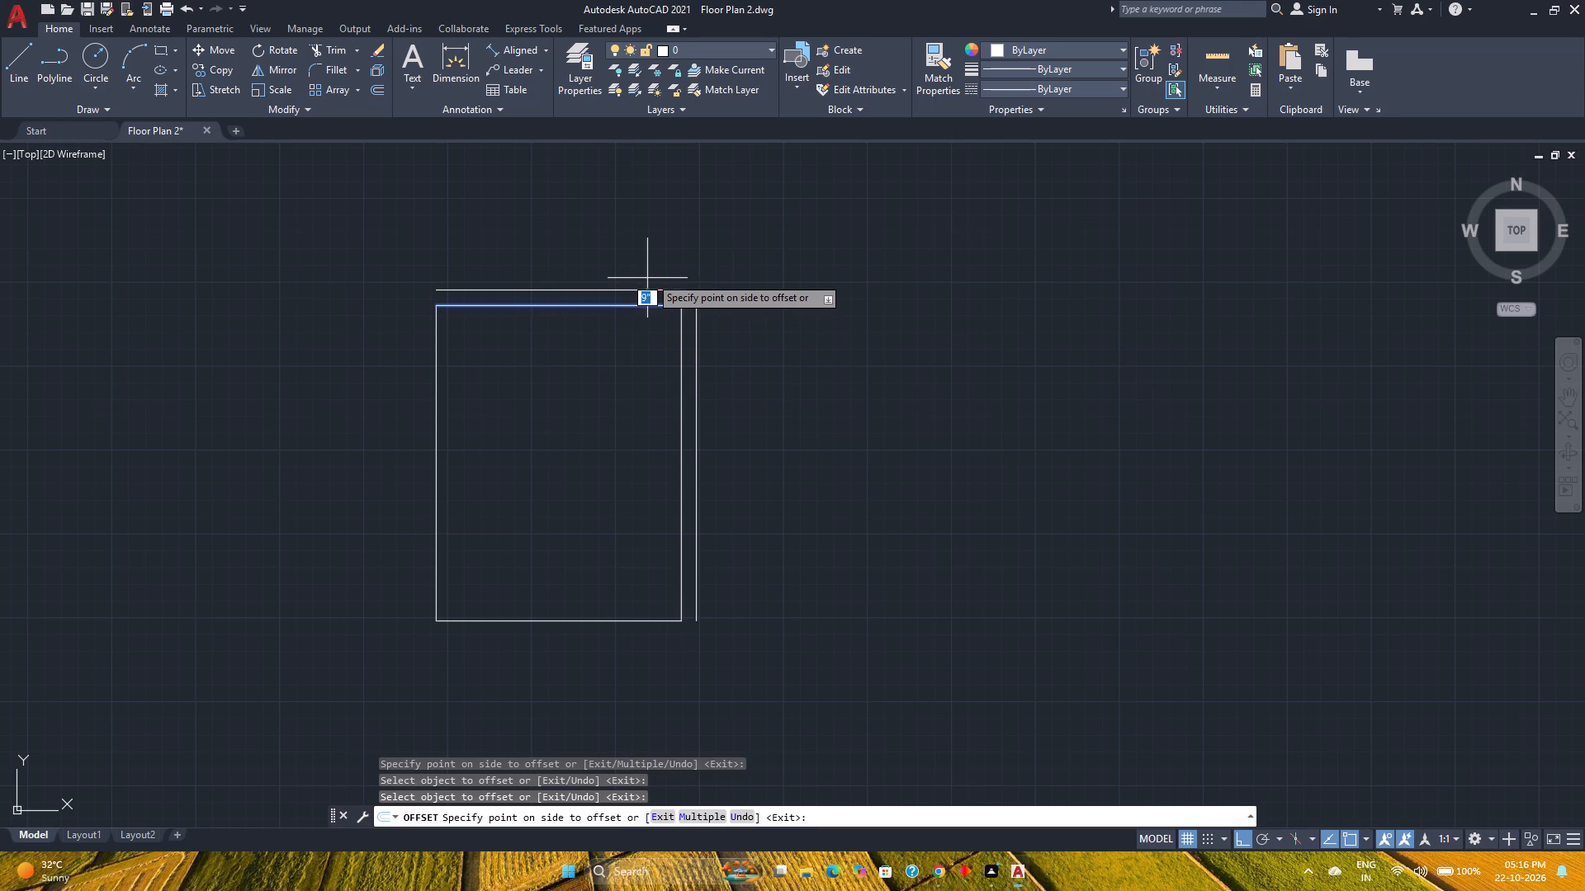
{"action": "key", "text": "6"}
{"action": "key", "text": "Return"}
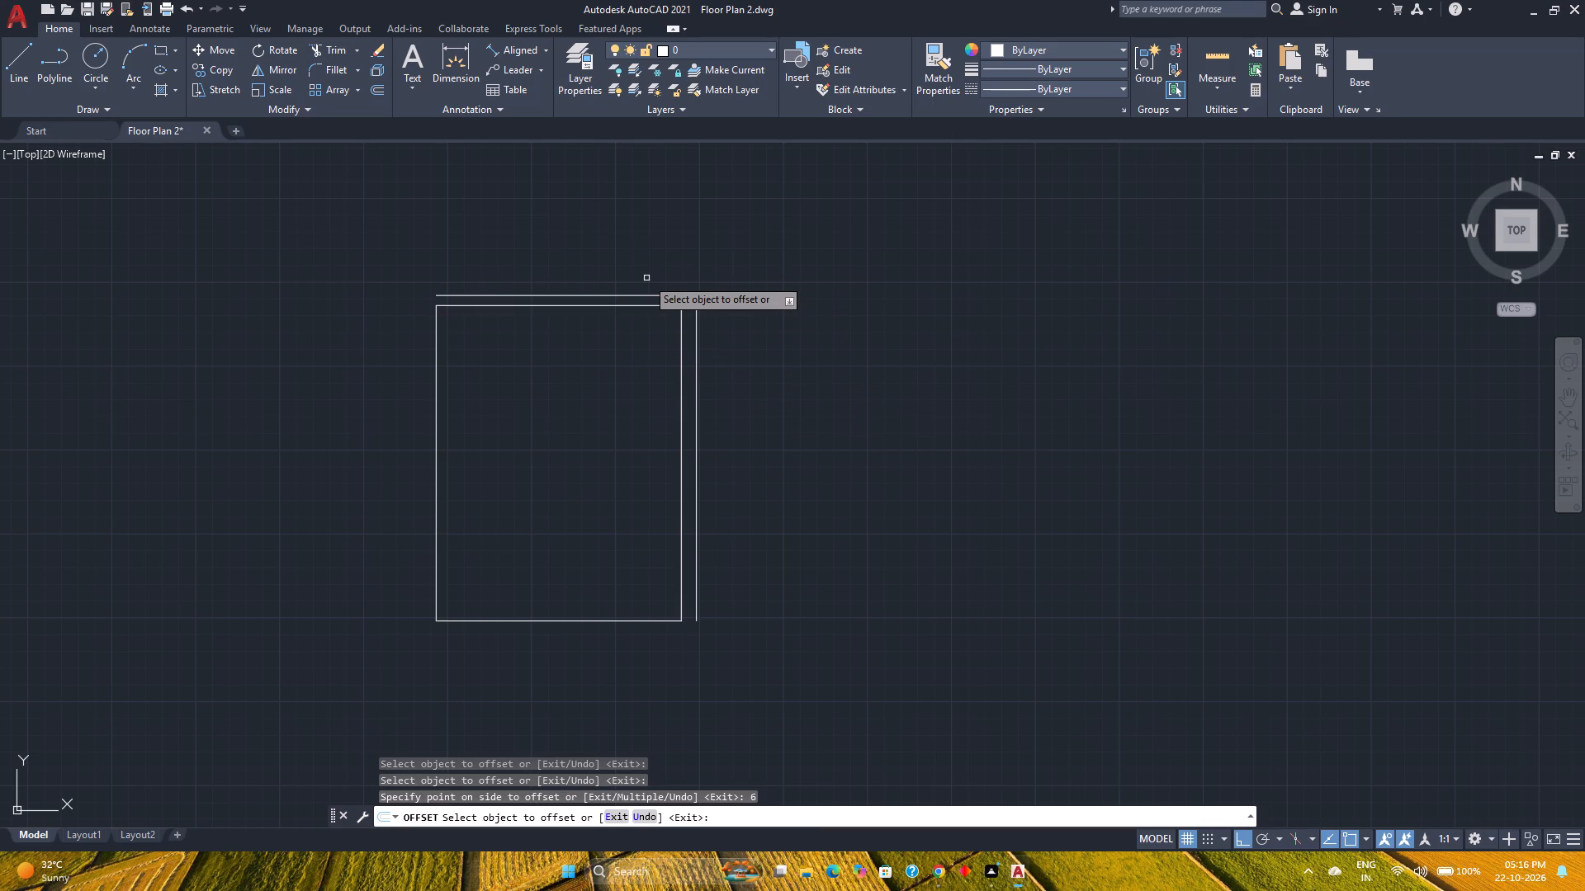
{"action": "left_click", "coordinate": [434, 338]}
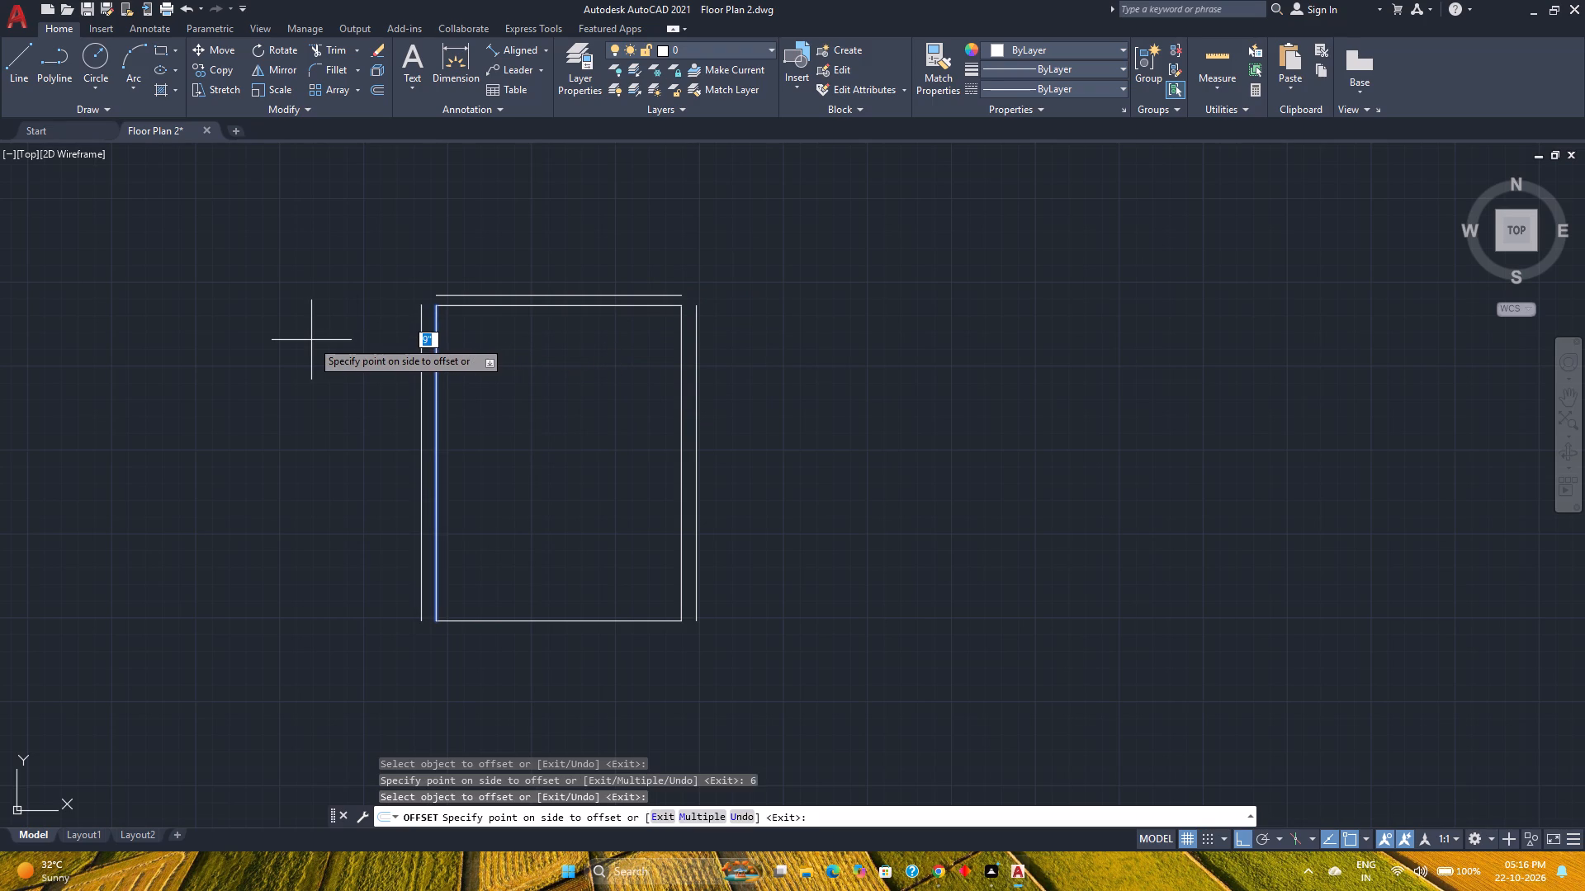
{"action": "key", "text": "6"}
{"action": "key", "text": "Return"}
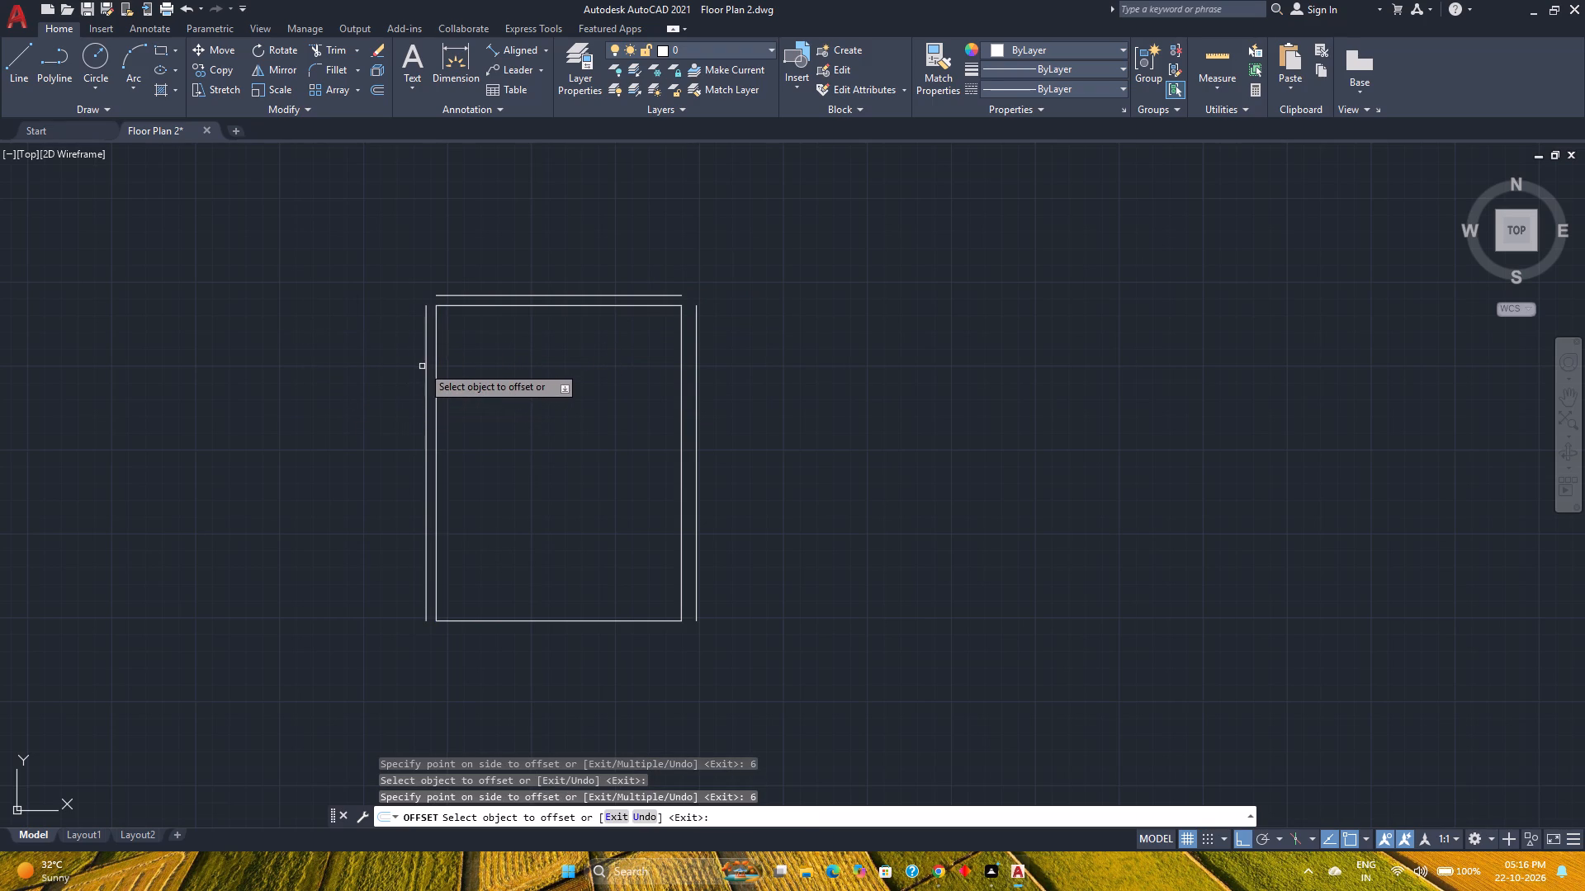
Offset the room's outer west wall line 4' to the west, and offset that new line another 9" west.
{"action": "left_click", "coordinate": [424, 362]}
{"action": "type", "text": "4'"}
{"action": "key", "text": "Return"}
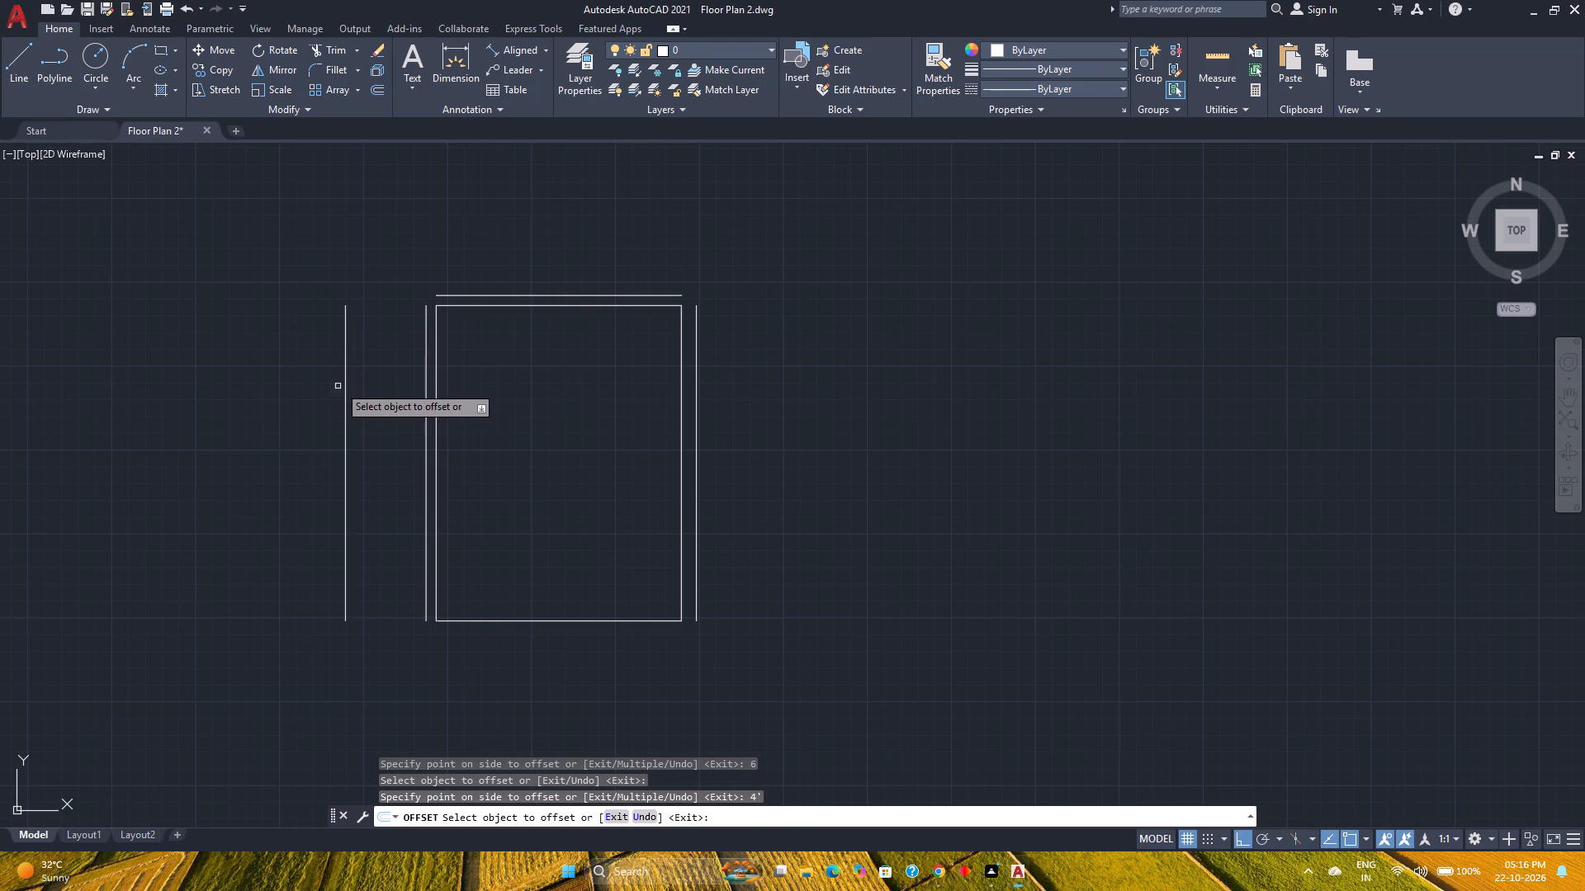
{"action": "left_click", "coordinate": [345, 380]}
{"action": "left_click", "coordinate": [225, 382]}
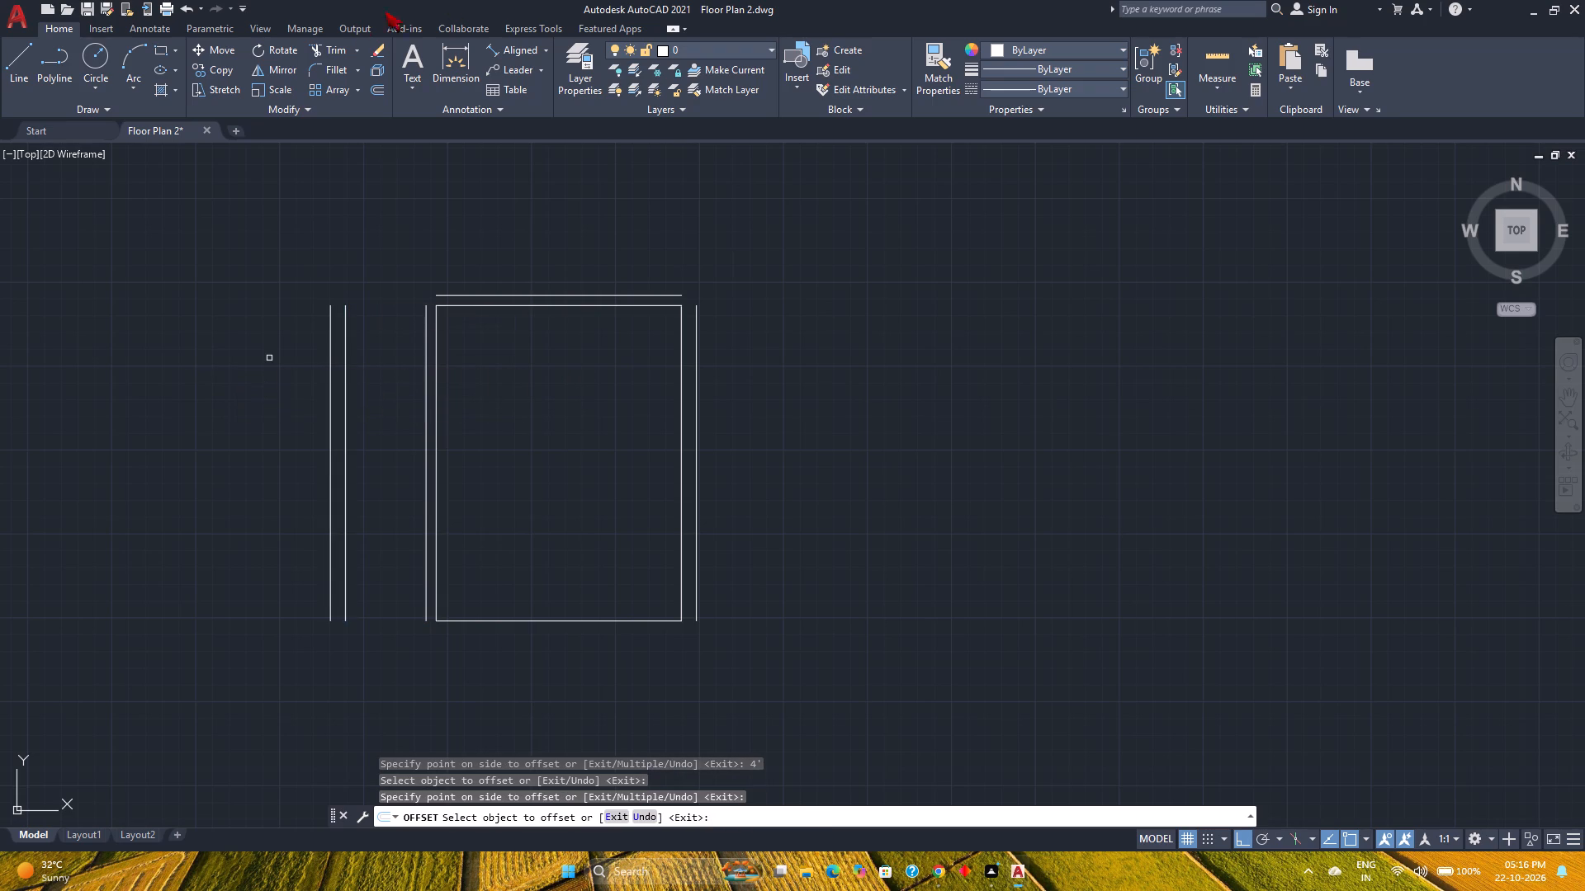
Fillet the westernmost wall line and the outer north wall line into a square corner with radius 0.
{"action": "left_click", "coordinate": [321, 71]}
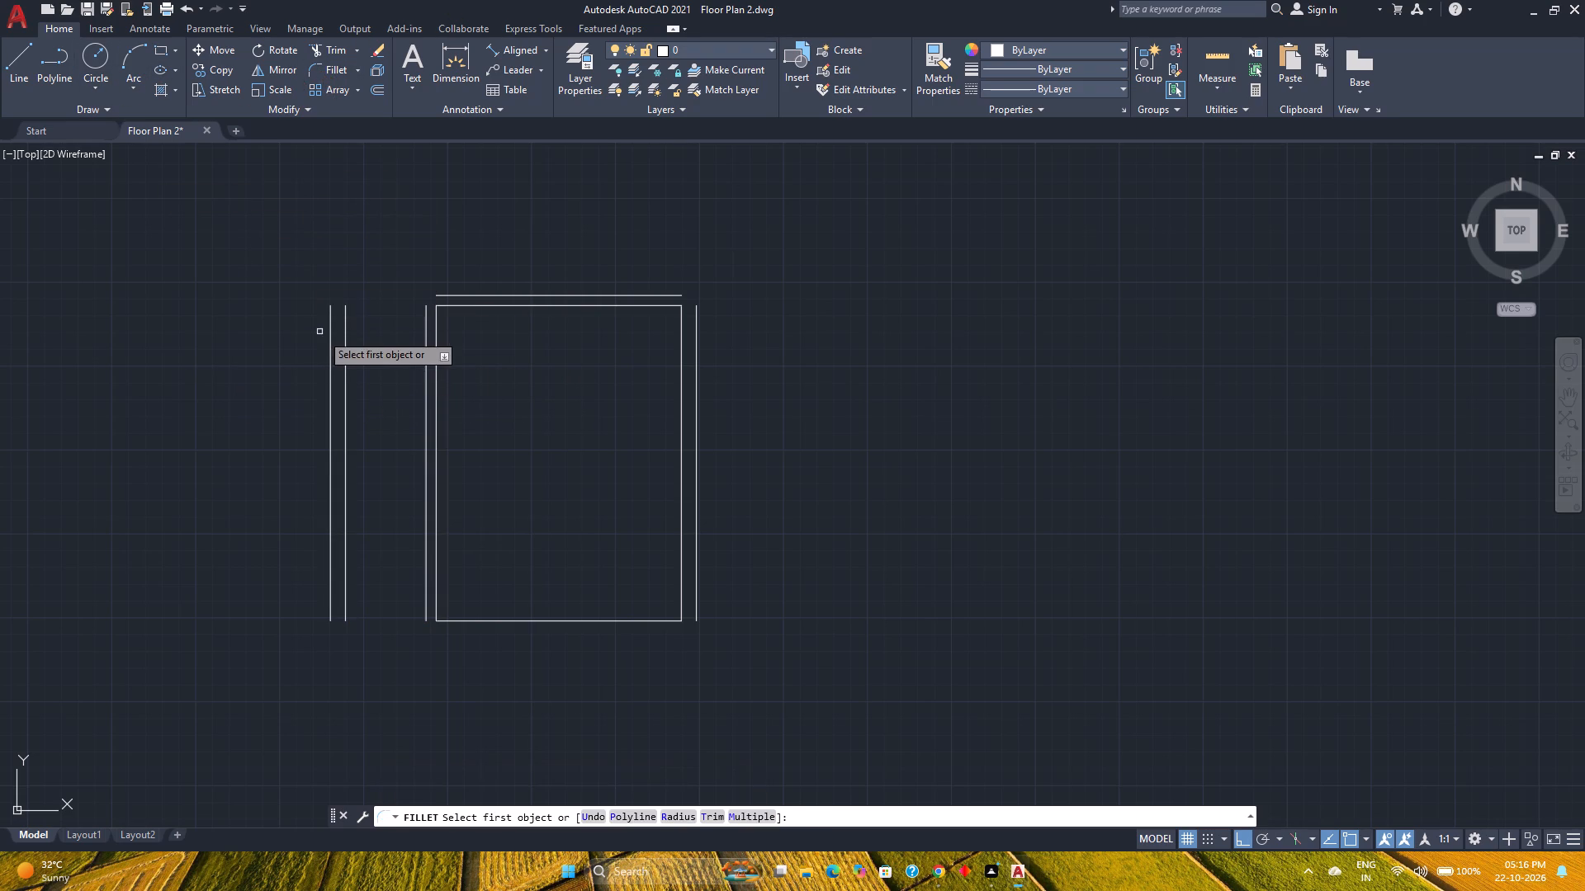
{"action": "left_click", "coordinate": [329, 338]}
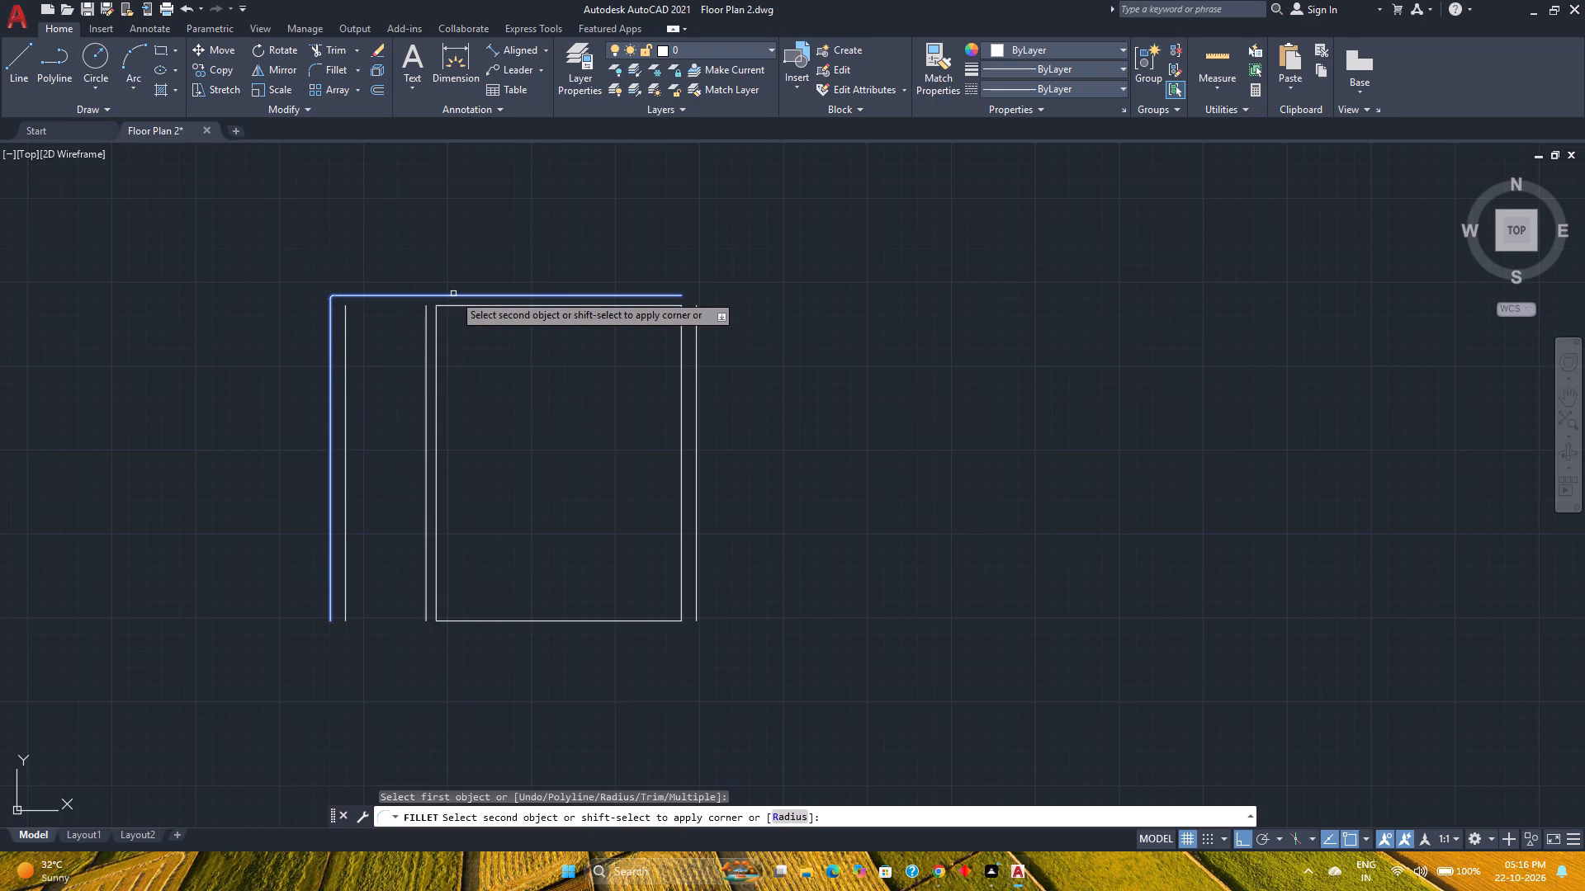
{"action": "left_click", "coordinate": [802, 817]}
{"action": "key", "text": "0"}
{"action": "key", "text": "Return"}
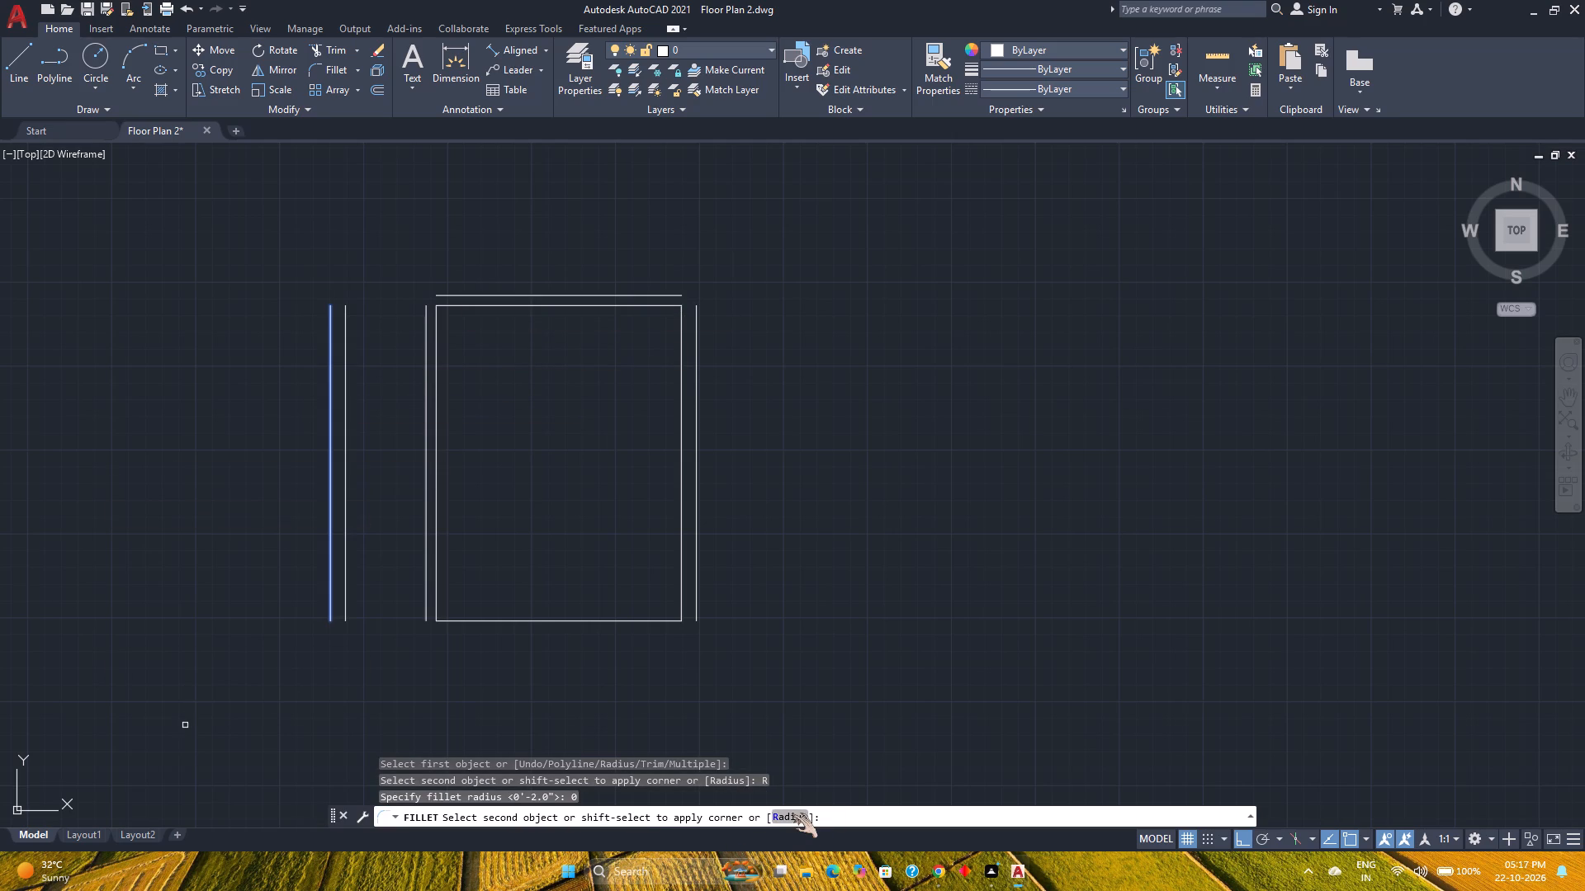
{"action": "left_click", "coordinate": [435, 295]}
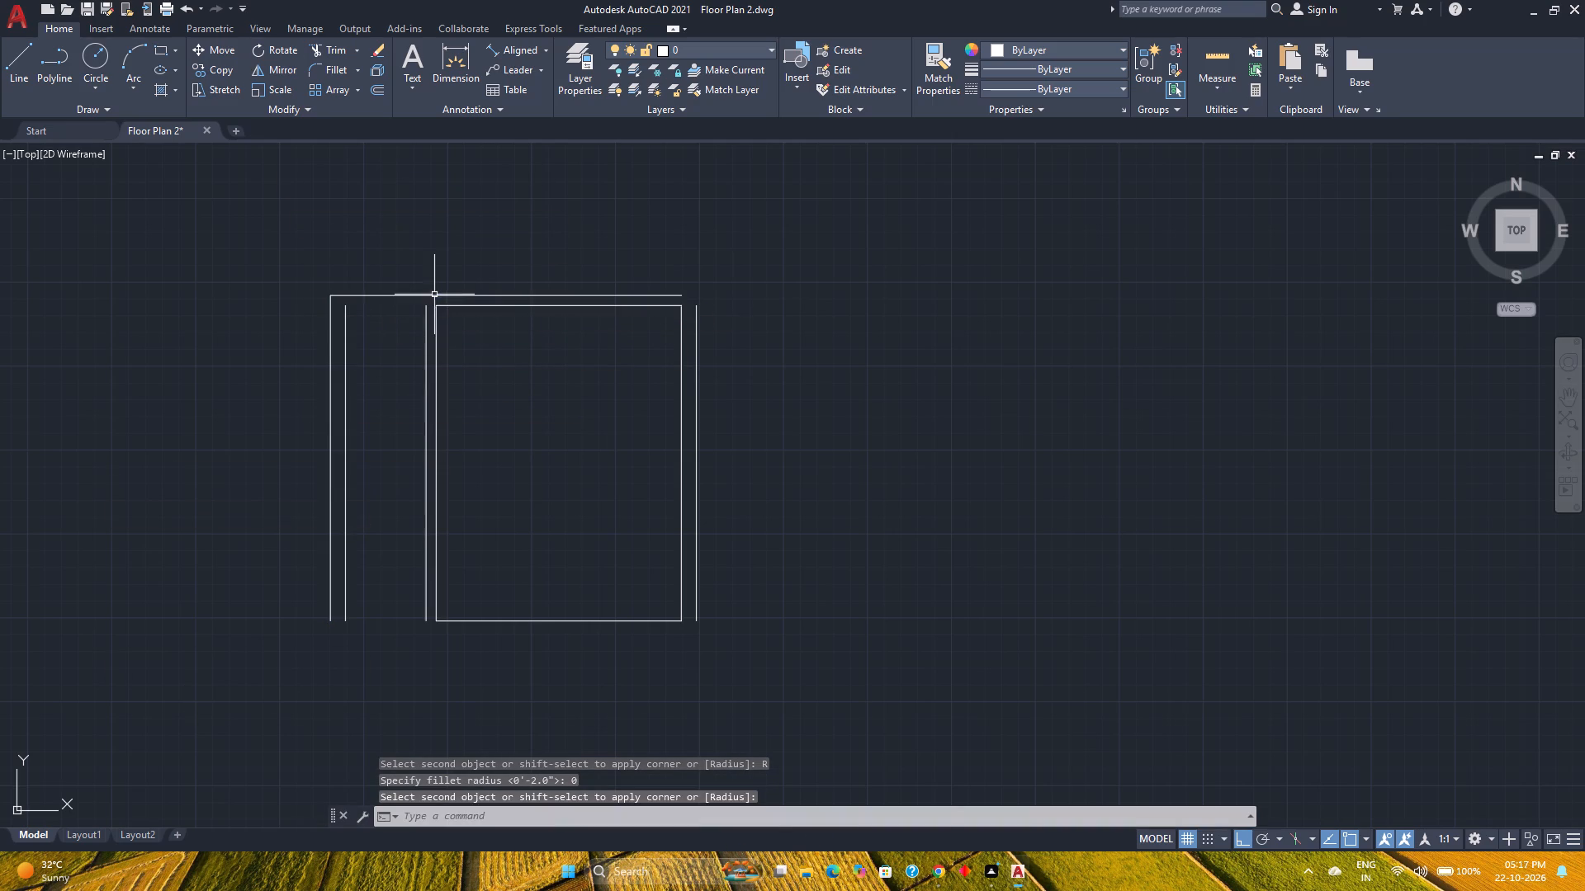
Draw a line across the north end of the narrow 4' wide space, joining its two side wall lines.
{"action": "left_click", "coordinate": [322, 70]}
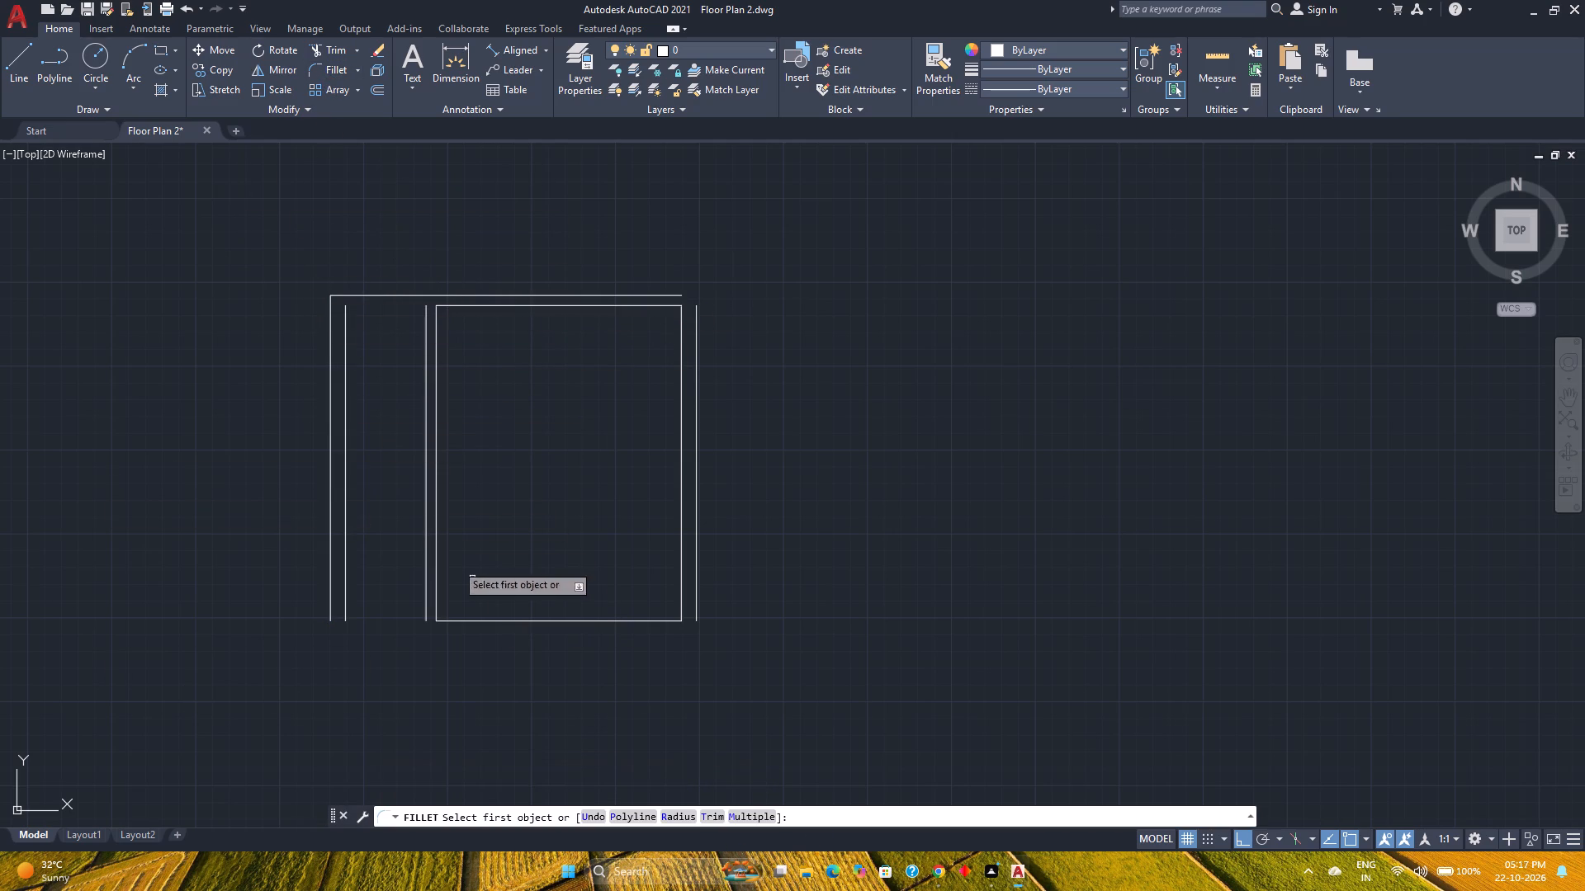
{"action": "left_click", "coordinate": [25, 87]}
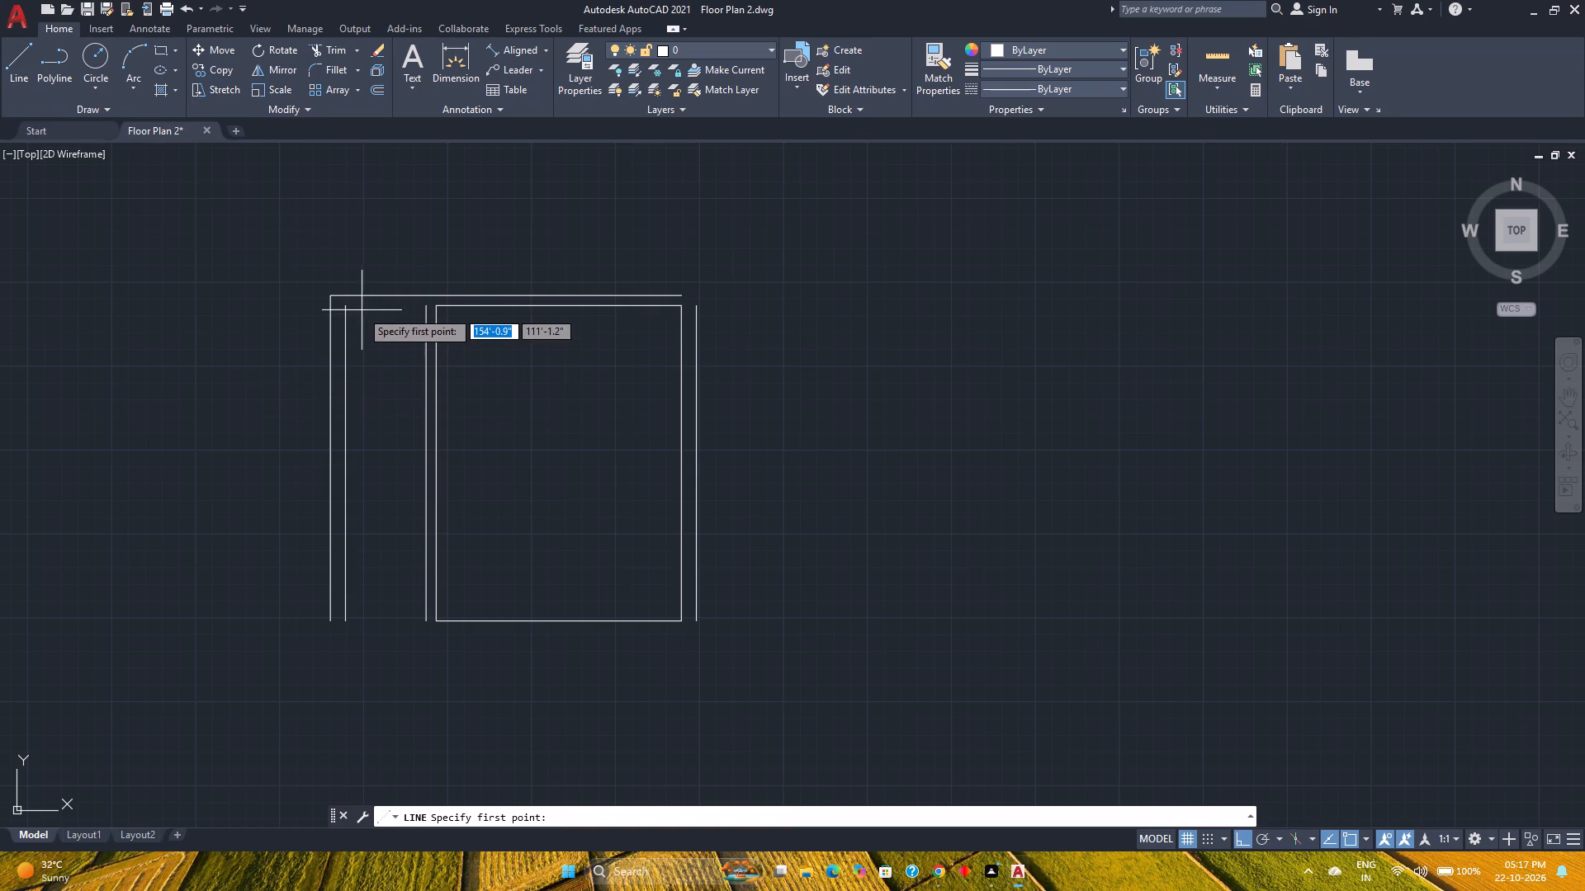
{"action": "left_click", "coordinate": [348, 309]}
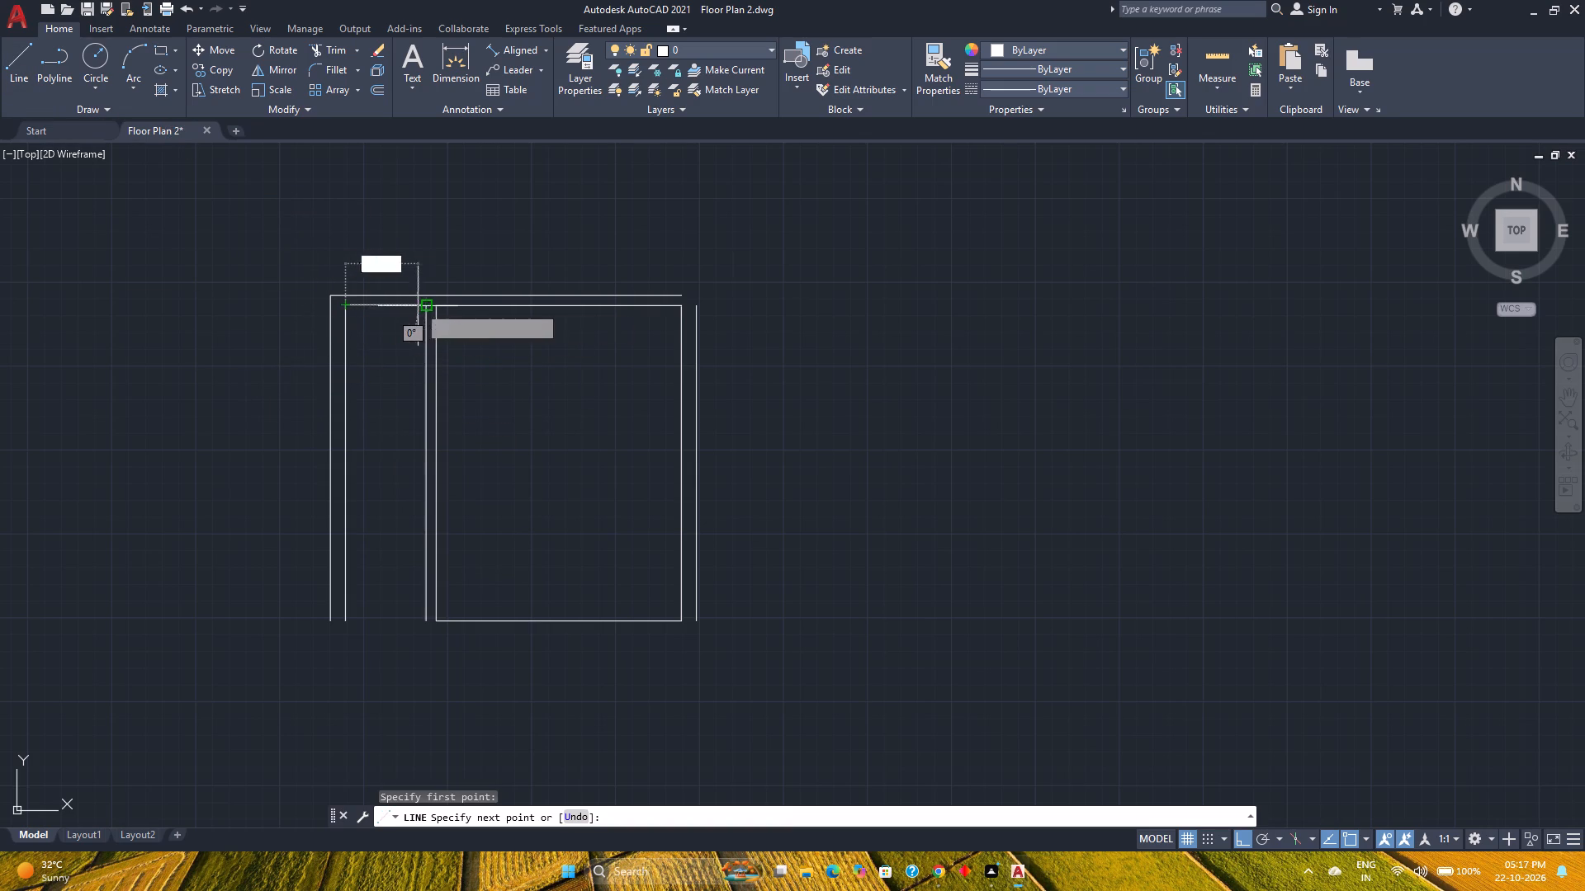
{"action": "left_click", "coordinate": [425, 306]}
{"action": "key", "text": "Escape"}
Offset the narrow space's north line 10'8" south, and offset the new line another 6" south for a cross wall.
{"action": "scroll", "coordinate": [403, 332], "scroll_direction": "up", "scroll_amount": 2}
{"action": "left_click", "coordinate": [1212, 61]}
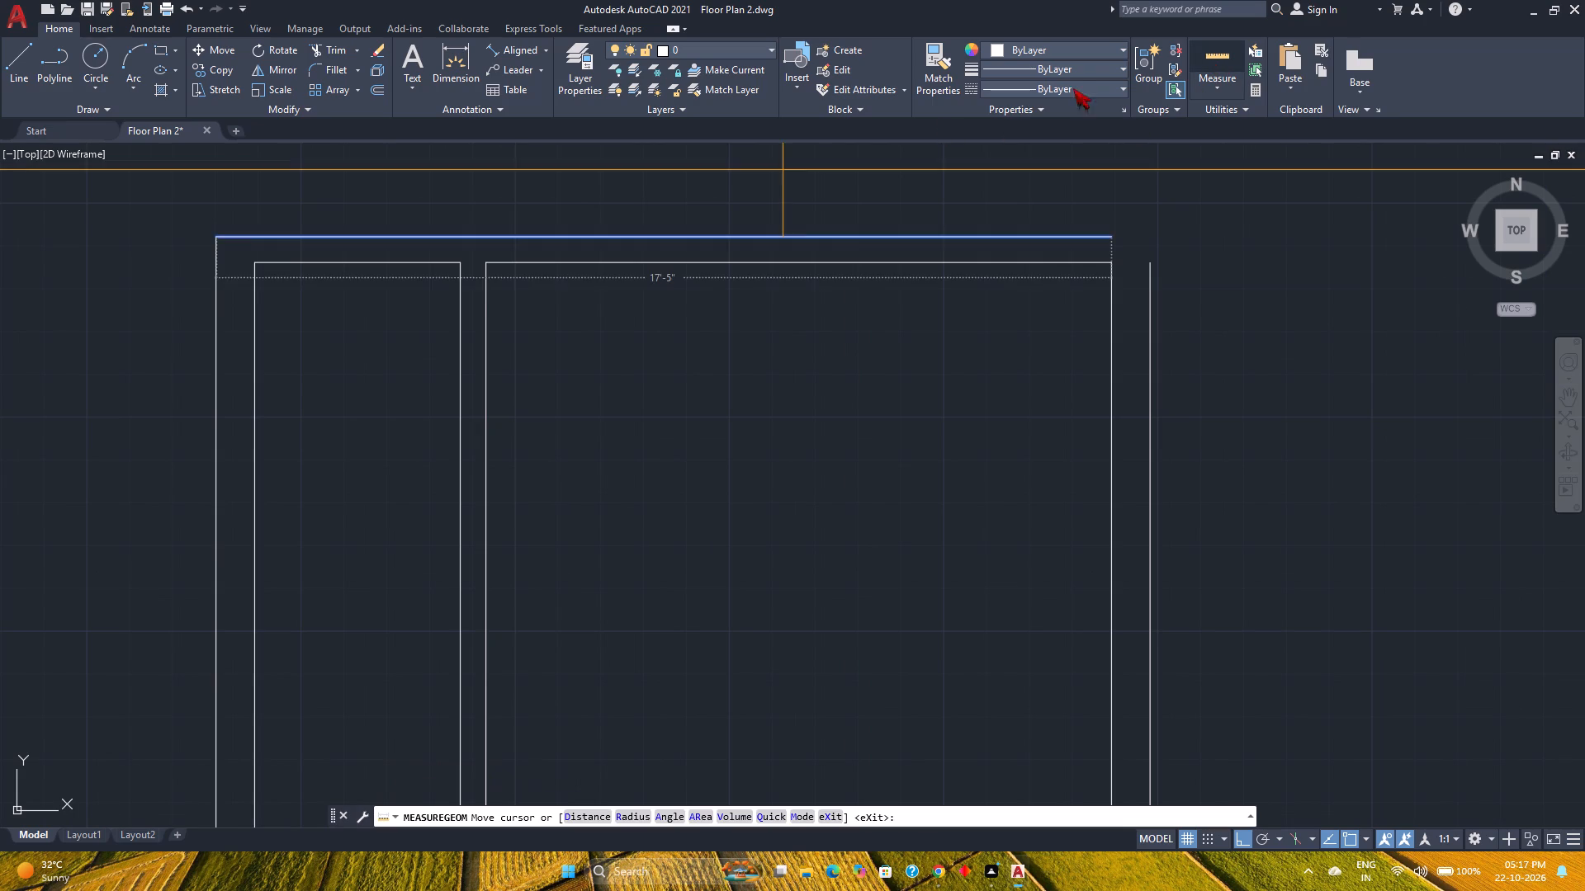
{"action": "key", "text": "Escape"}
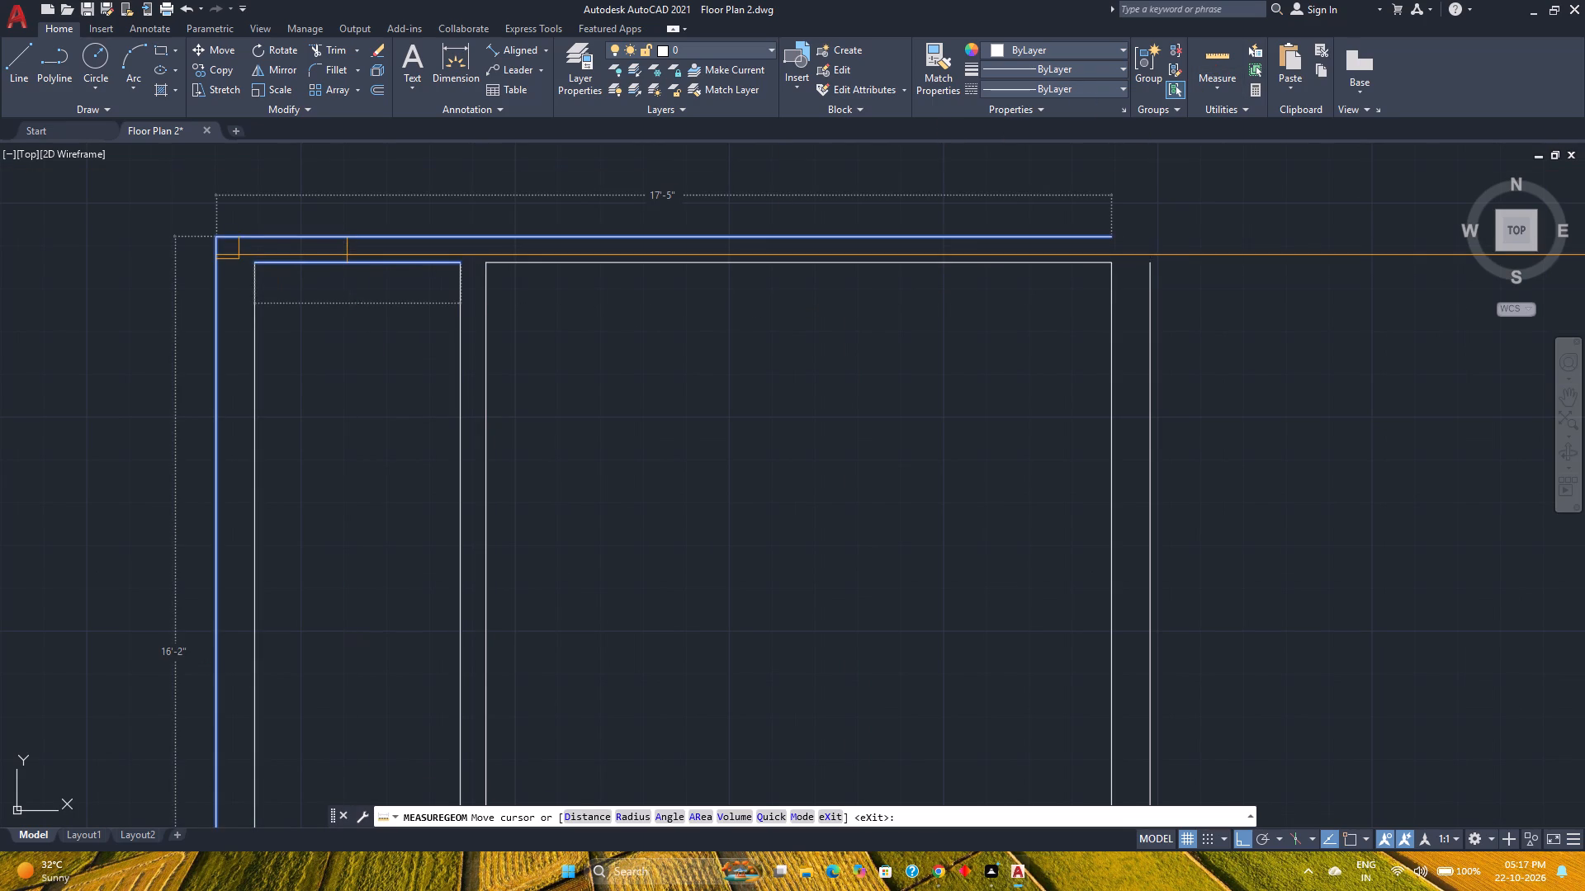
{"action": "left_click", "coordinate": [378, 97]}
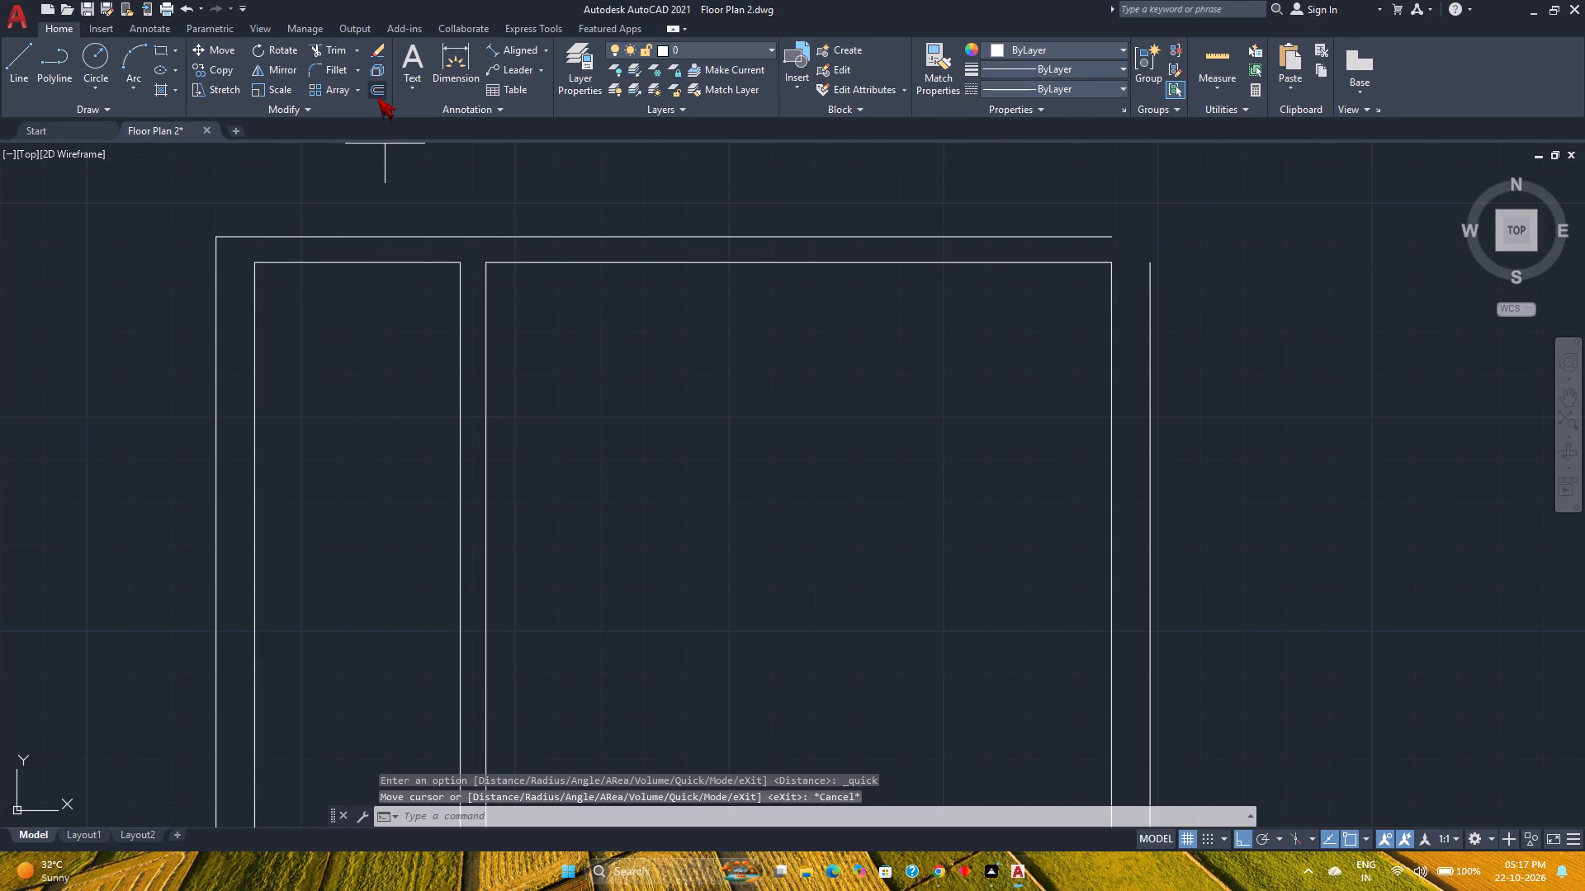
{"action": "type", "text": "10'8\""}
{"action": "key", "text": "Return"}
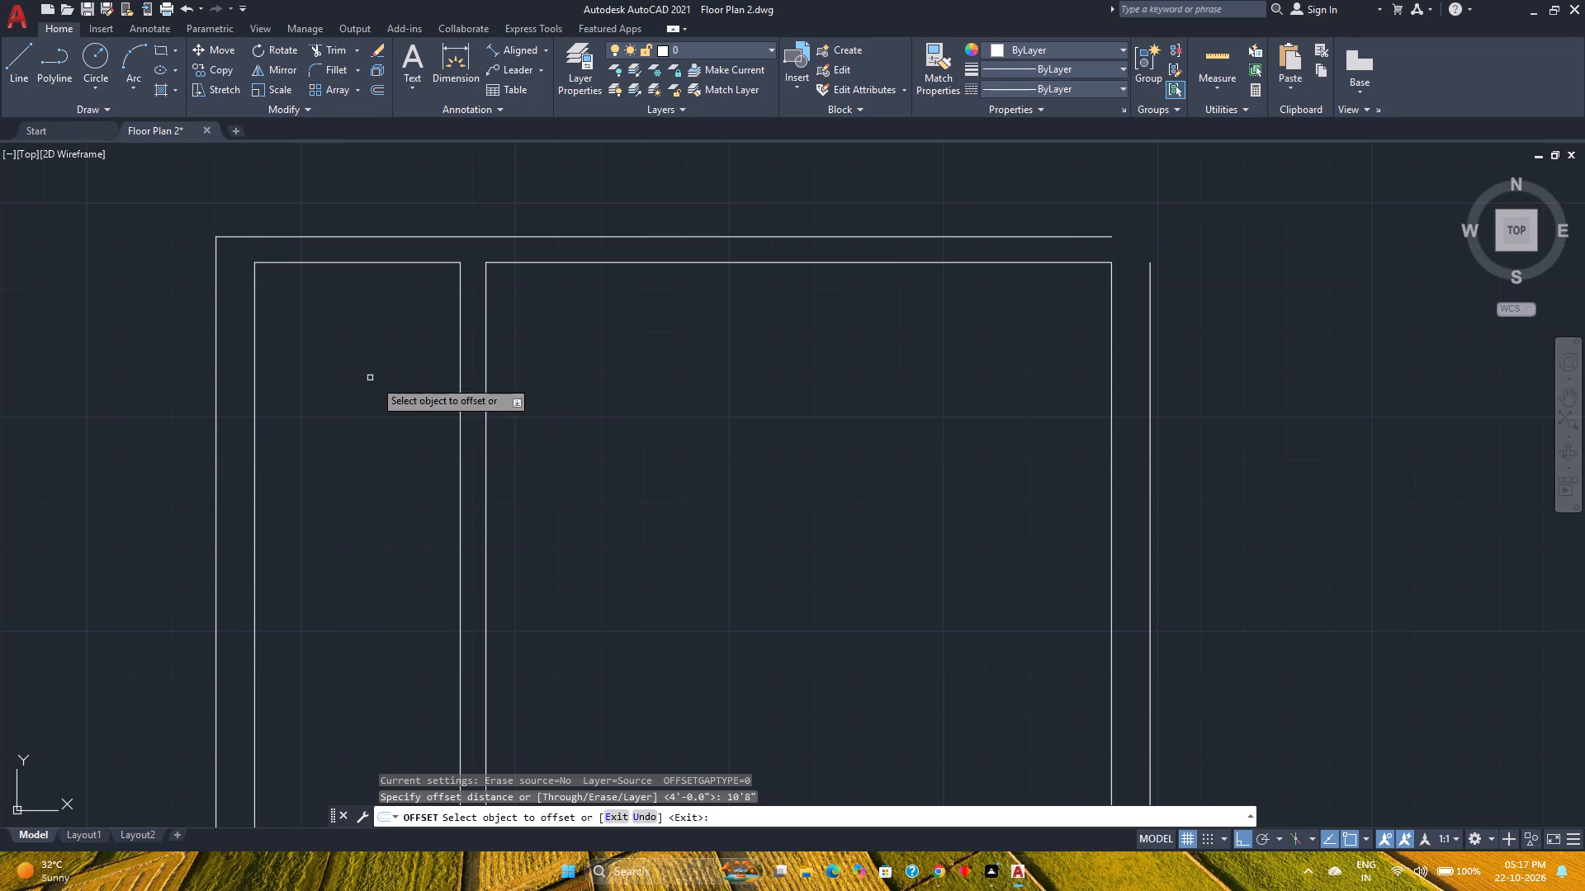
{"action": "left_click", "coordinate": [386, 264]}
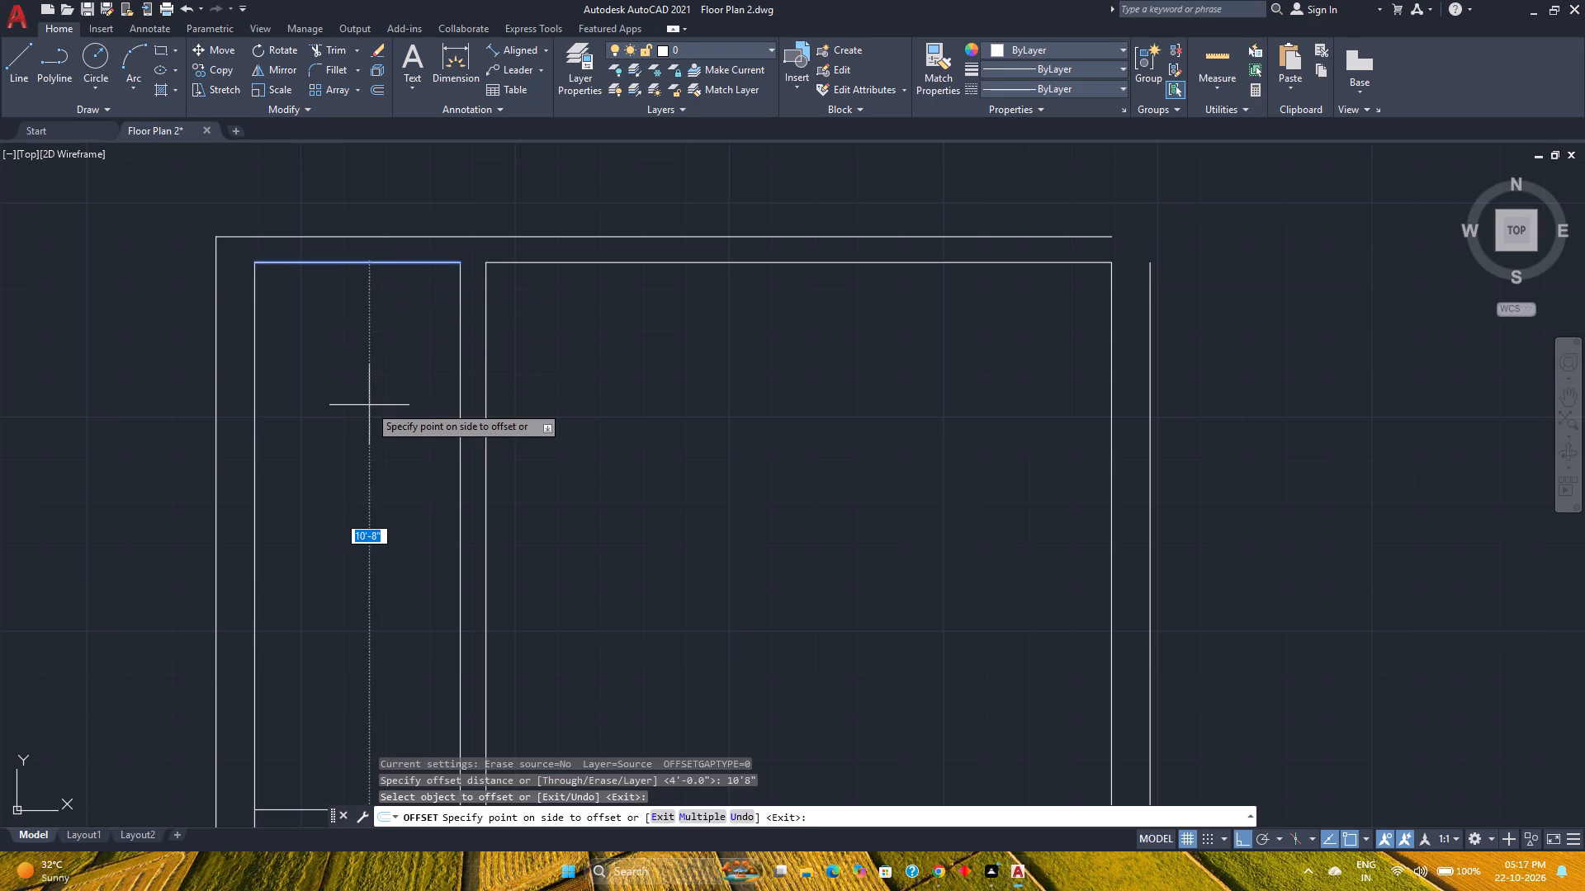
{"action": "scroll", "coordinate": [369, 405], "scroll_direction": "down", "scroll_amount": 1}
{"action": "left_click", "coordinate": [368, 413]}
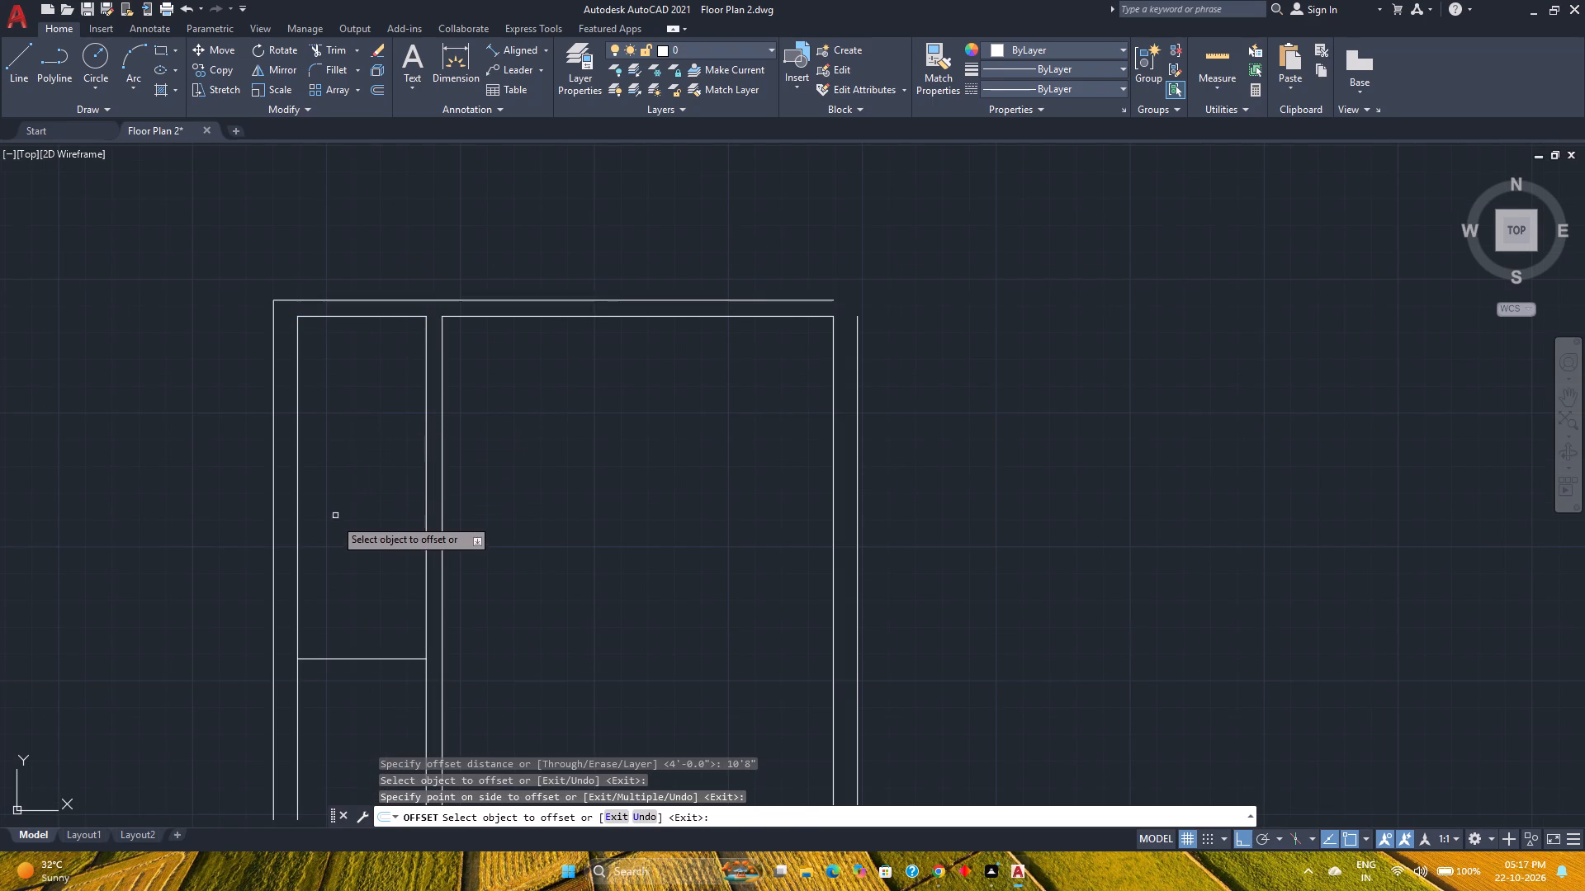
{"action": "middle_click_drag", "start_coordinate": [334, 526], "coordinate": [351, 485]}
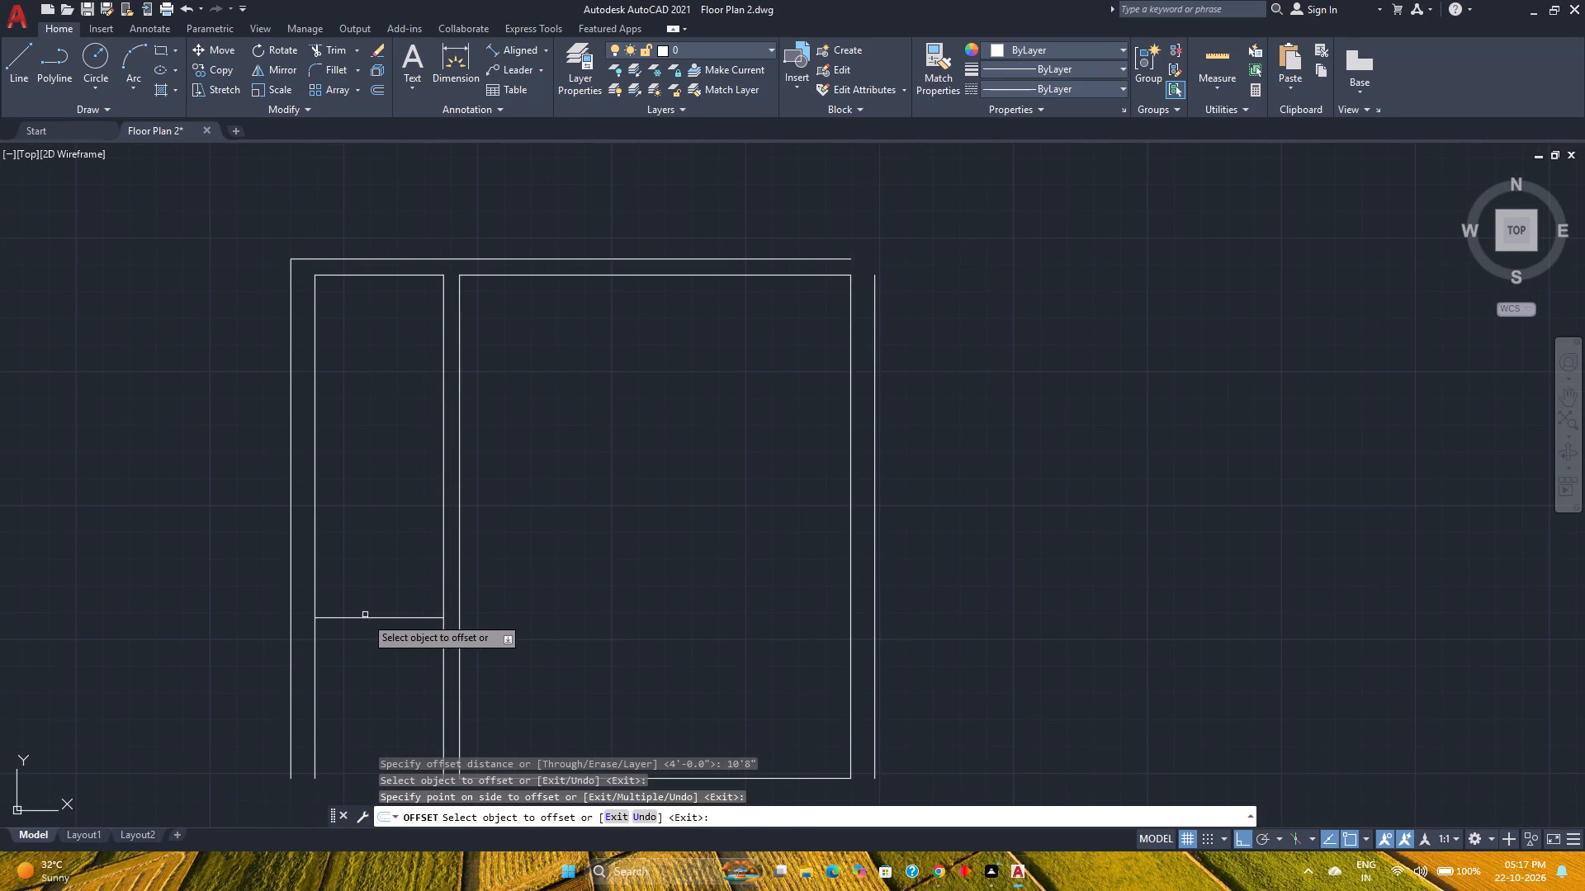
{"action": "left_click", "coordinate": [366, 616]}
{"action": "key", "text": "6"}
{"action": "key", "text": "Return"}
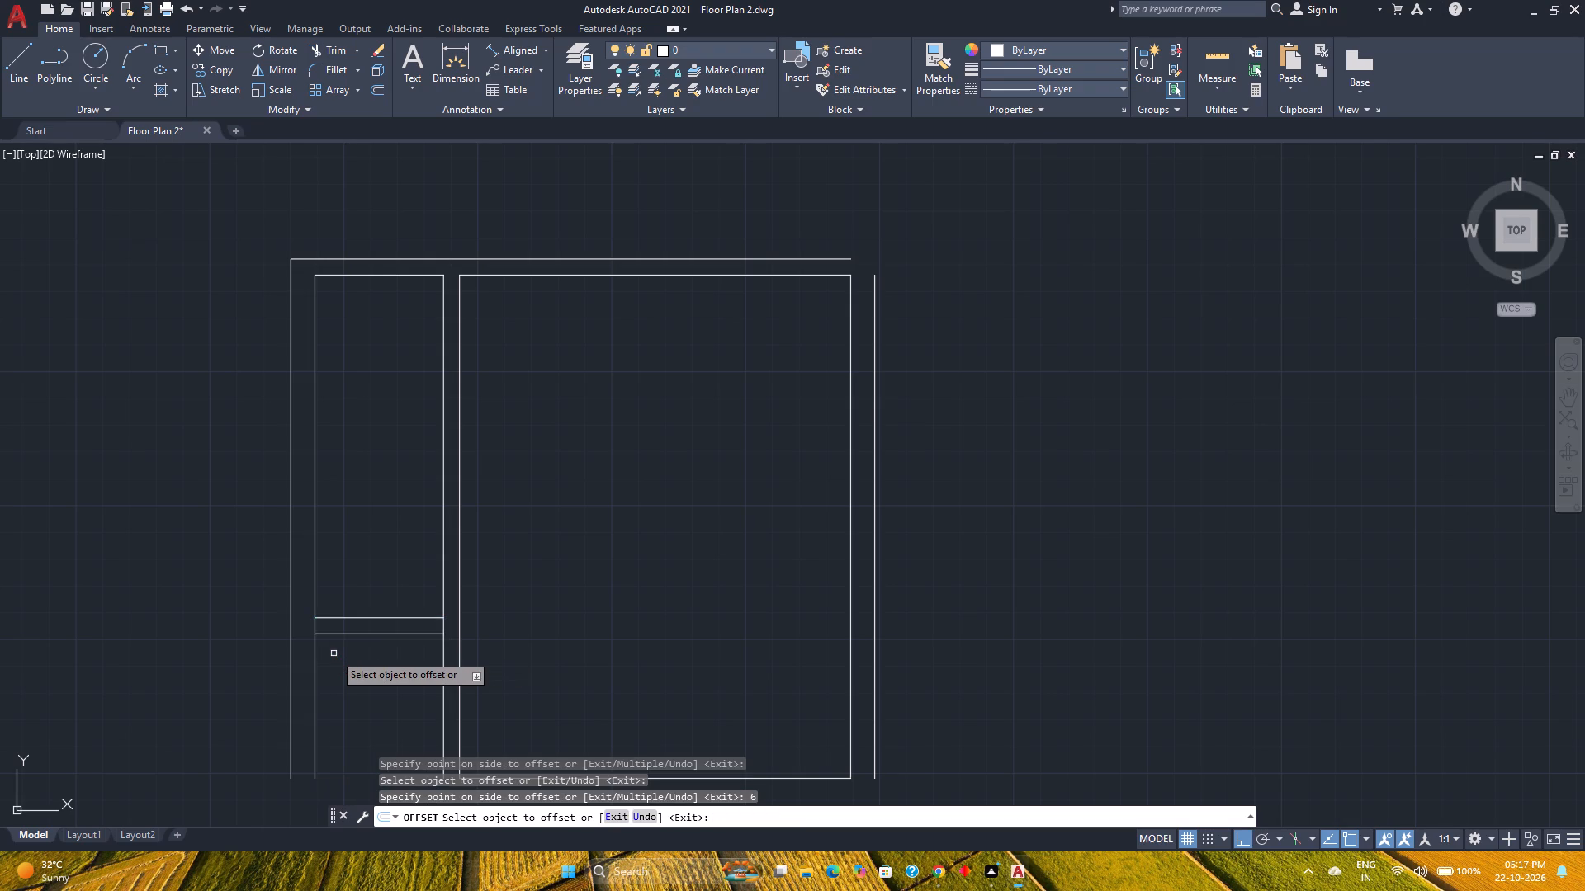
Fillet the narrow space's outer and inner west wall lines with the cross wall's south and north lines into square corners.
{"action": "left_click", "coordinate": [334, 68]}
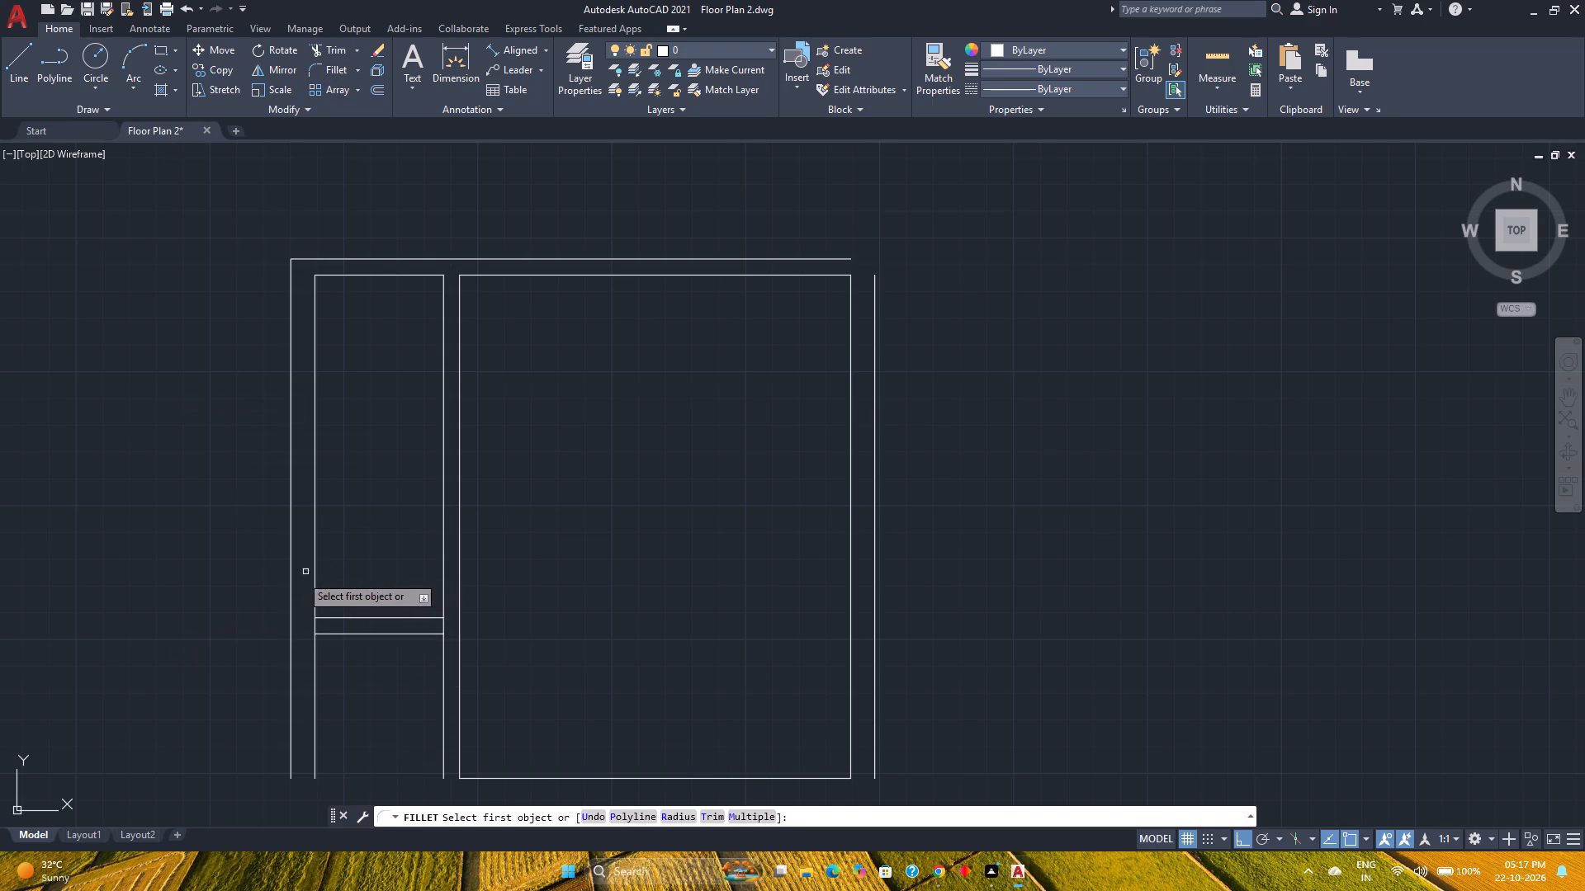
{"action": "left_click", "coordinate": [289, 587]}
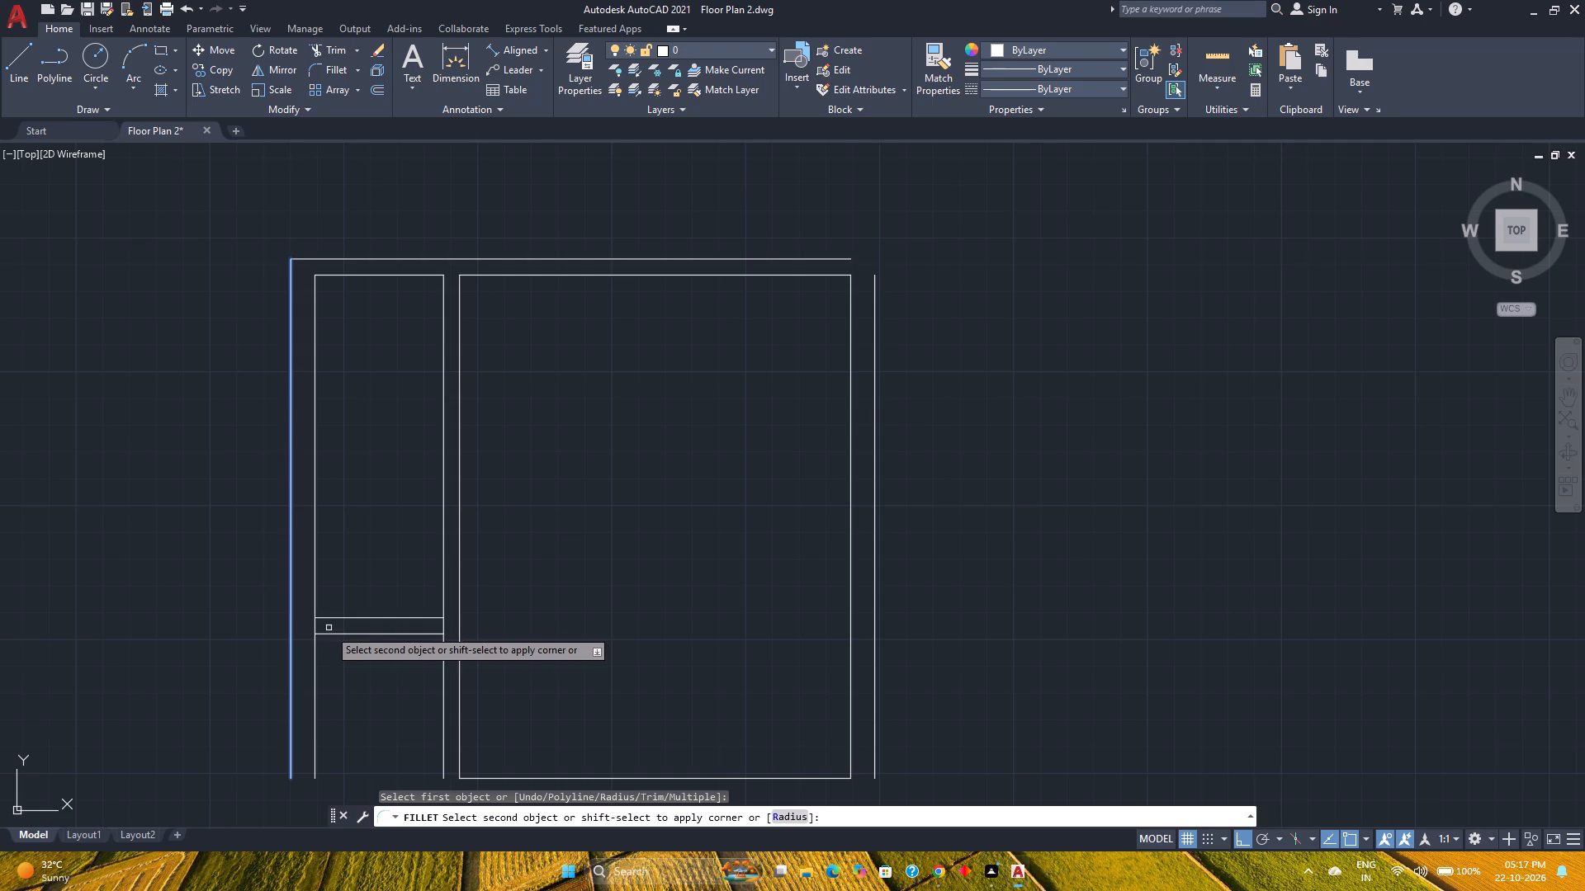
{"action": "left_click", "coordinate": [333, 632]}
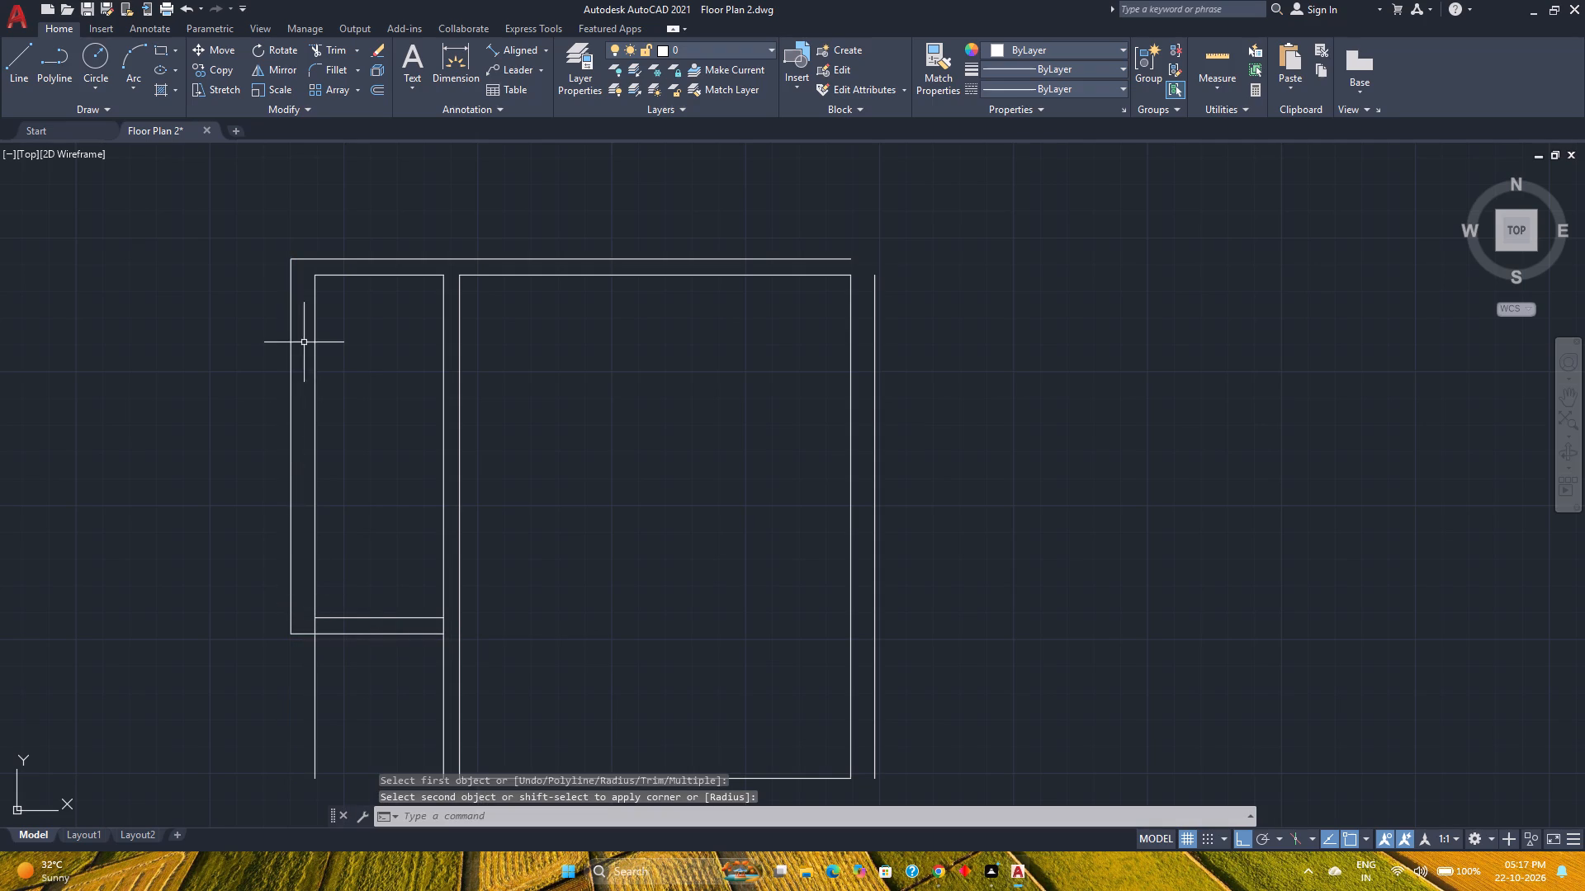
{"action": "key", "text": "space"}
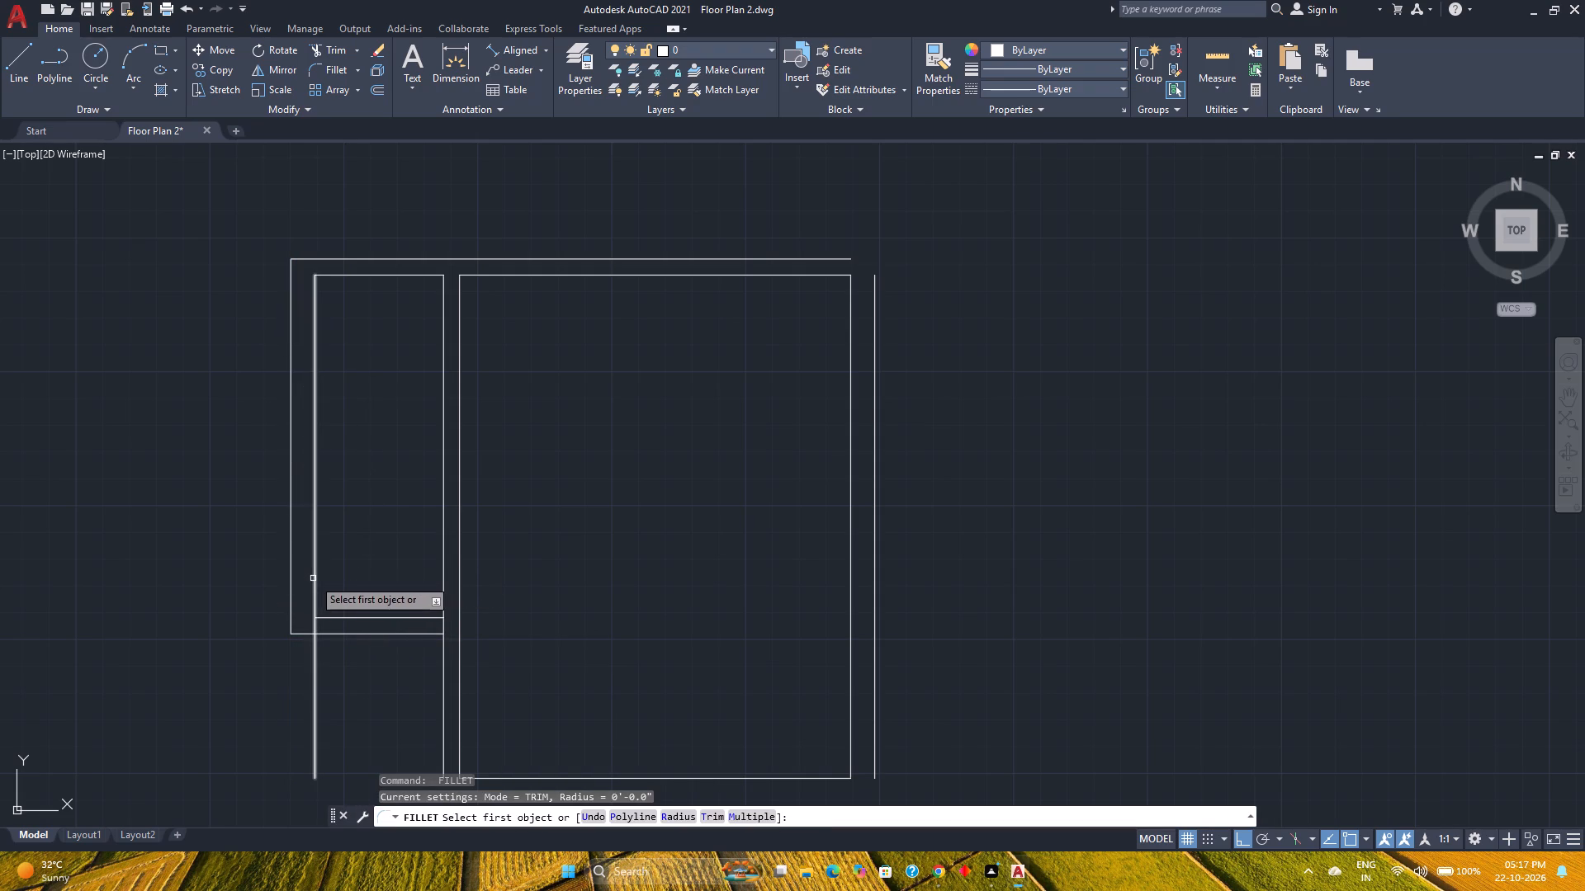
{"action": "left_click", "coordinate": [313, 577]}
{"action": "left_click", "coordinate": [357, 619]}
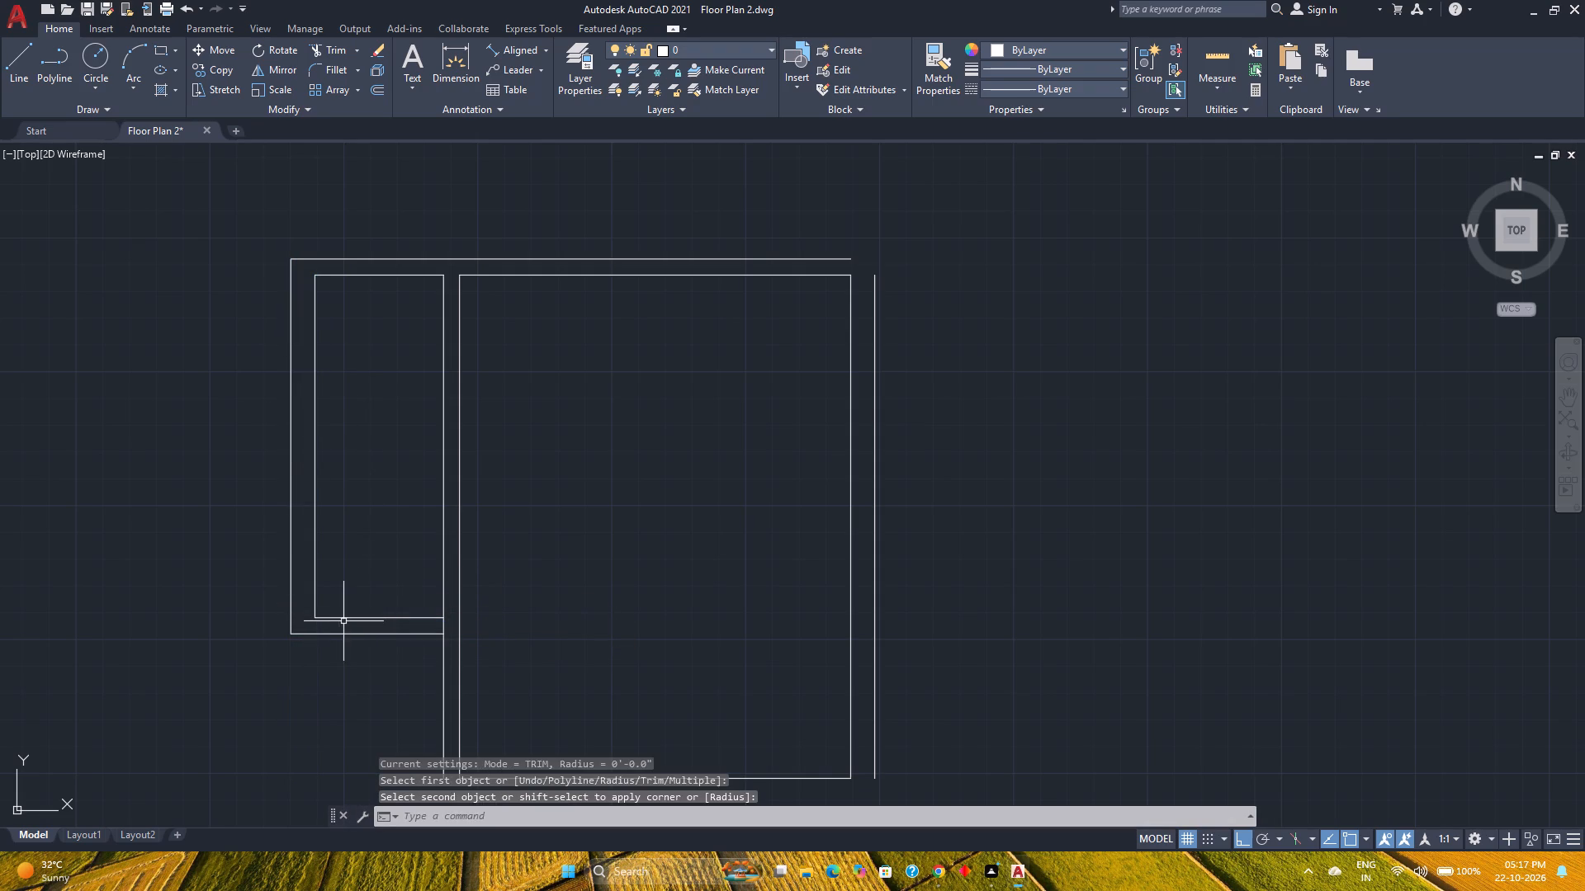
{"action": "key", "text": "Escape"}
Offset the narrow space's east side line 12' west, and offset that new line another 6" west.
{"action": "middle_click_drag", "start_coordinate": [376, 700], "coordinate": [674, 634]}
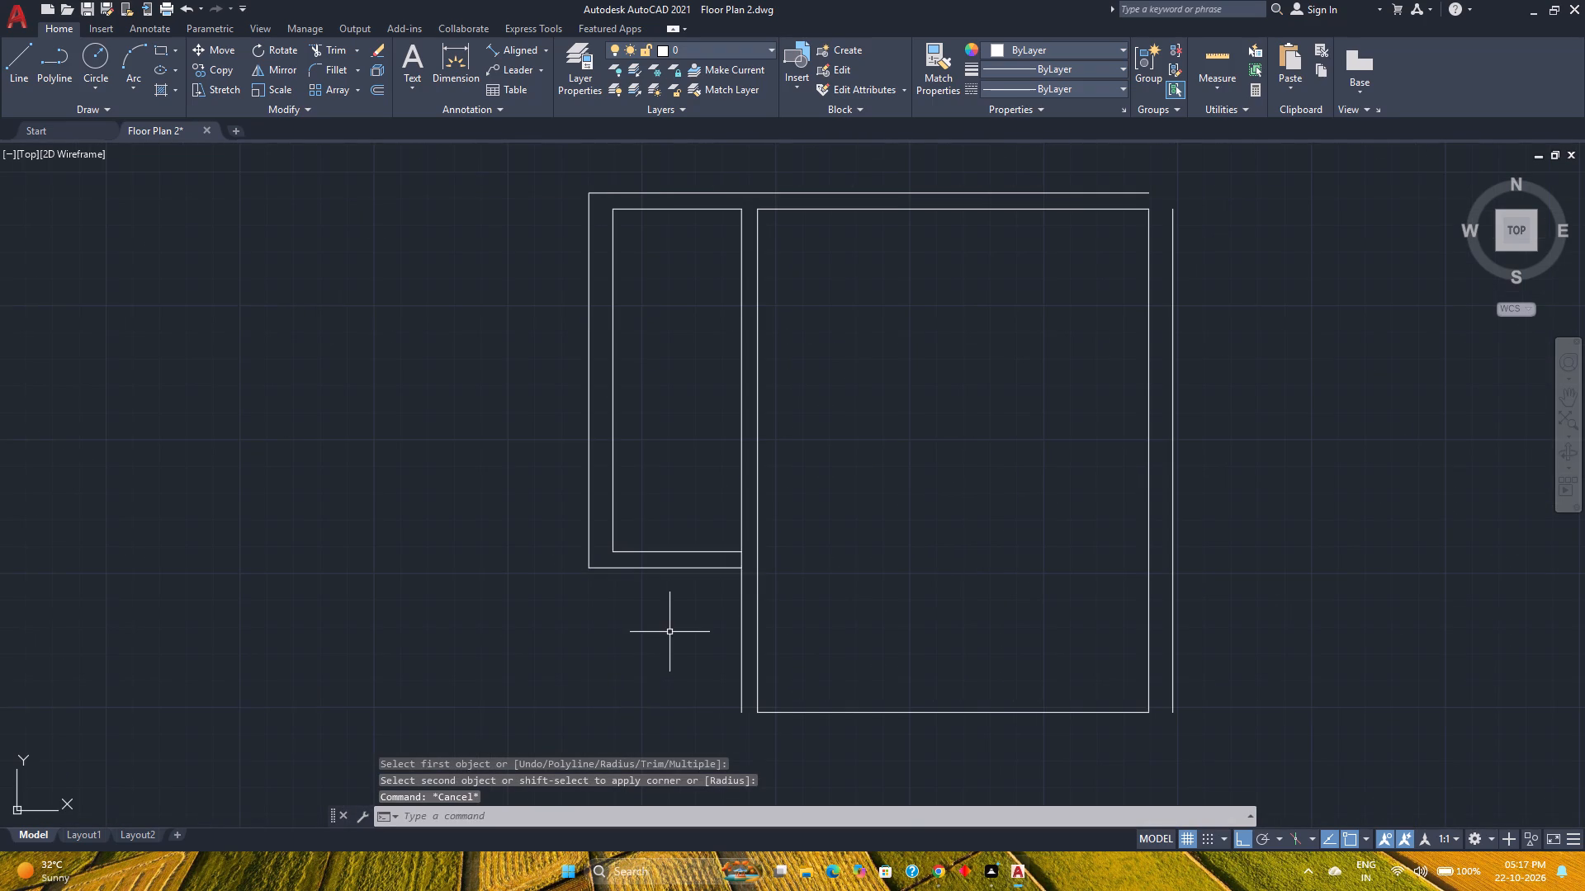
{"action": "left_click", "coordinate": [381, 94]}
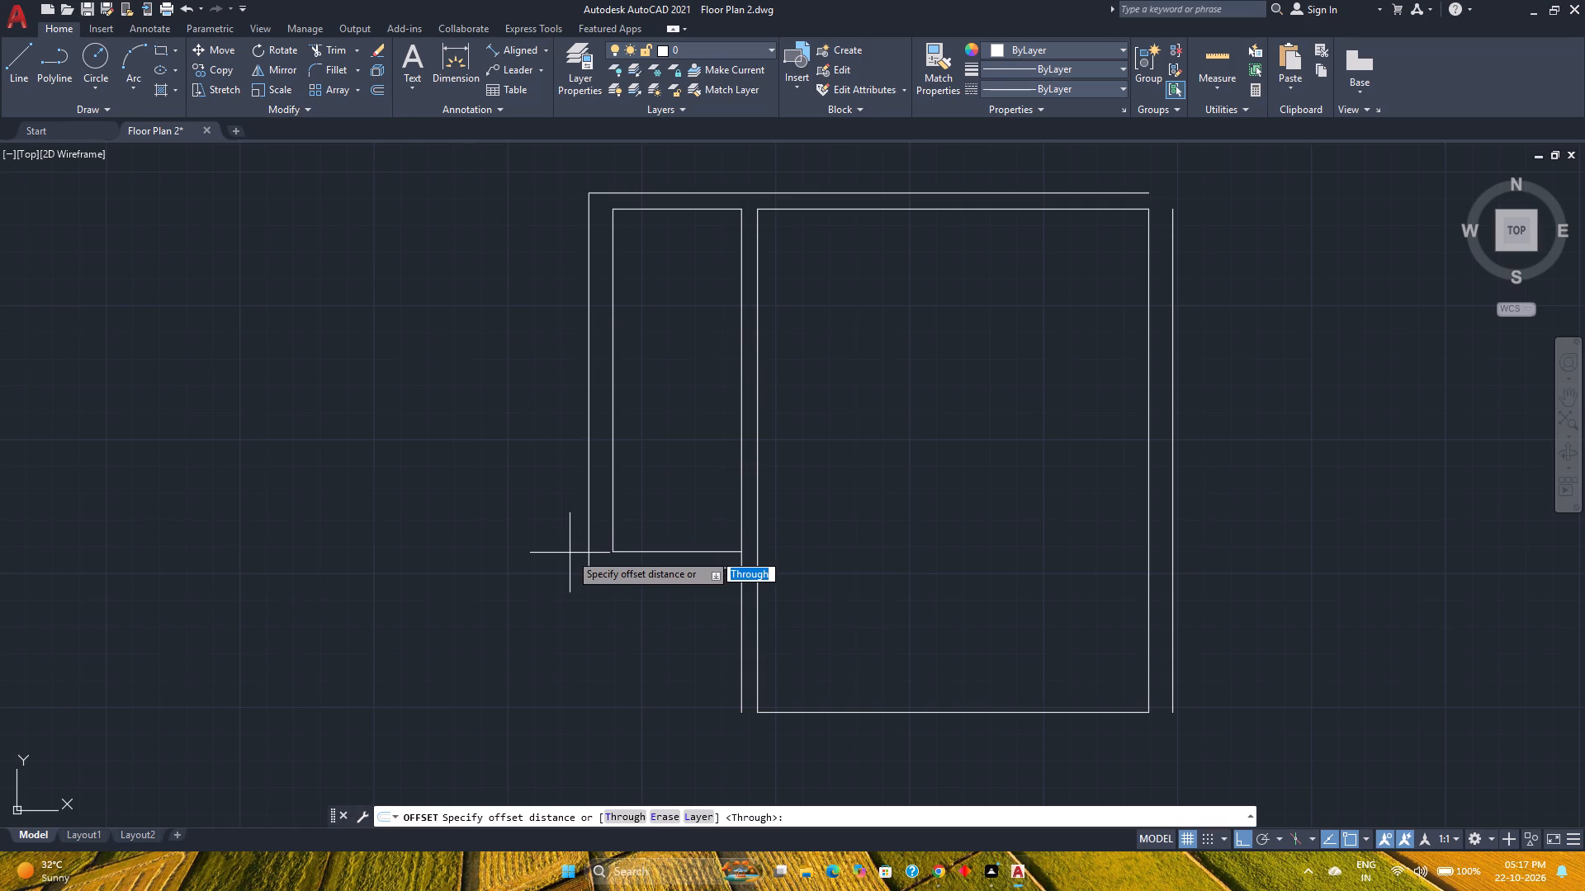
{"action": "type", "text": "12'"}
{"action": "key", "text": "Return"}
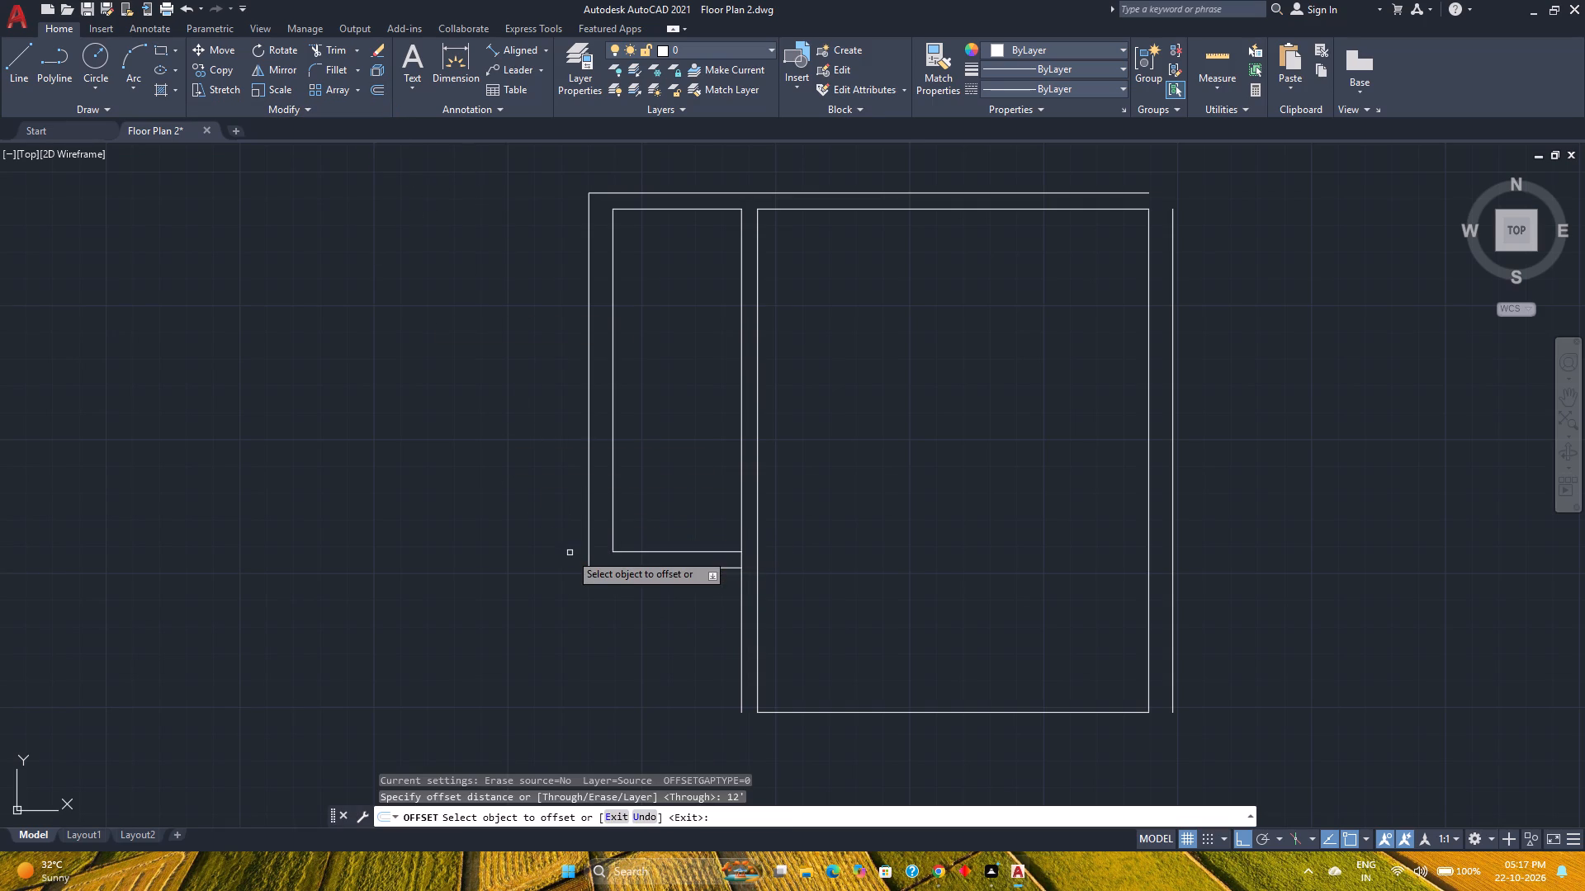
{"action": "left_click", "coordinate": [743, 652]}
{"action": "left_click", "coordinate": [283, 642]}
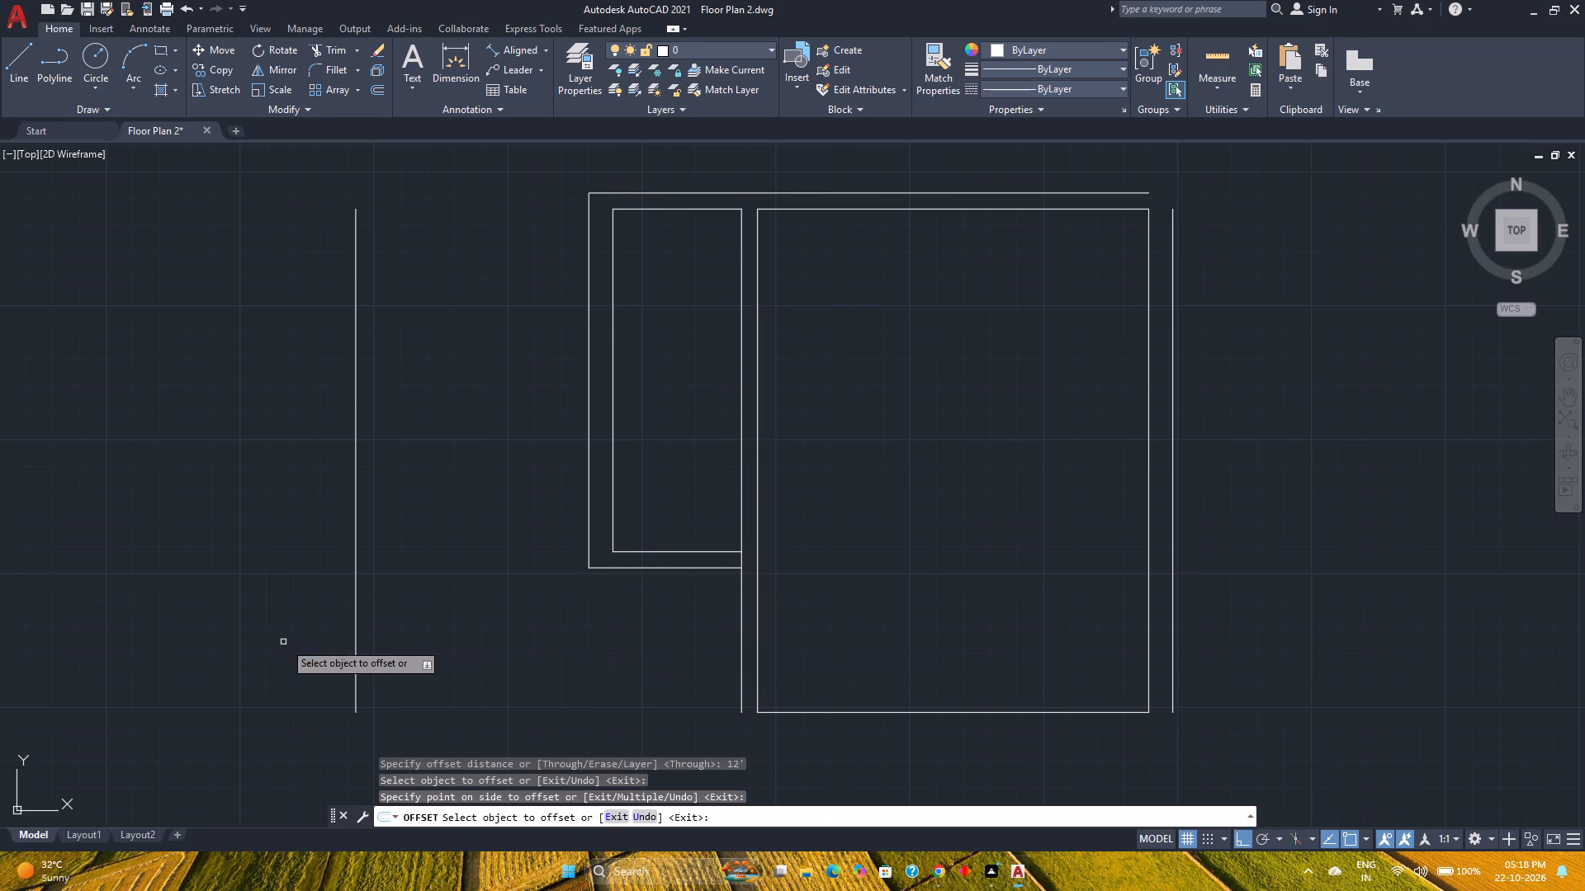
{"action": "left_click", "coordinate": [354, 645]}
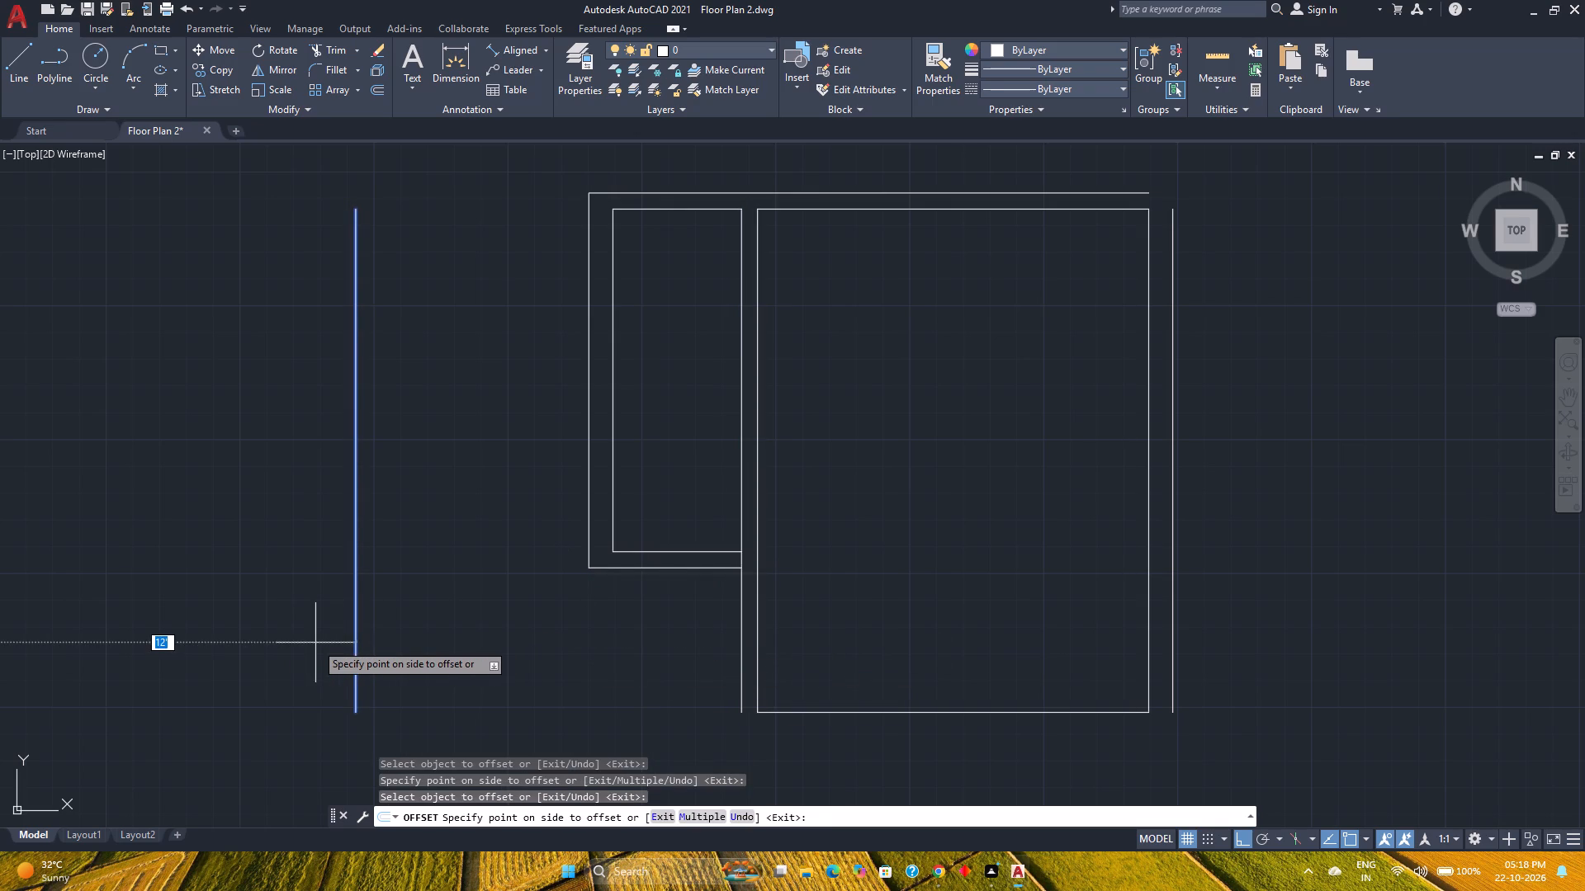
{"action": "key", "text": "6"}
{"action": "key", "text": "Return"}
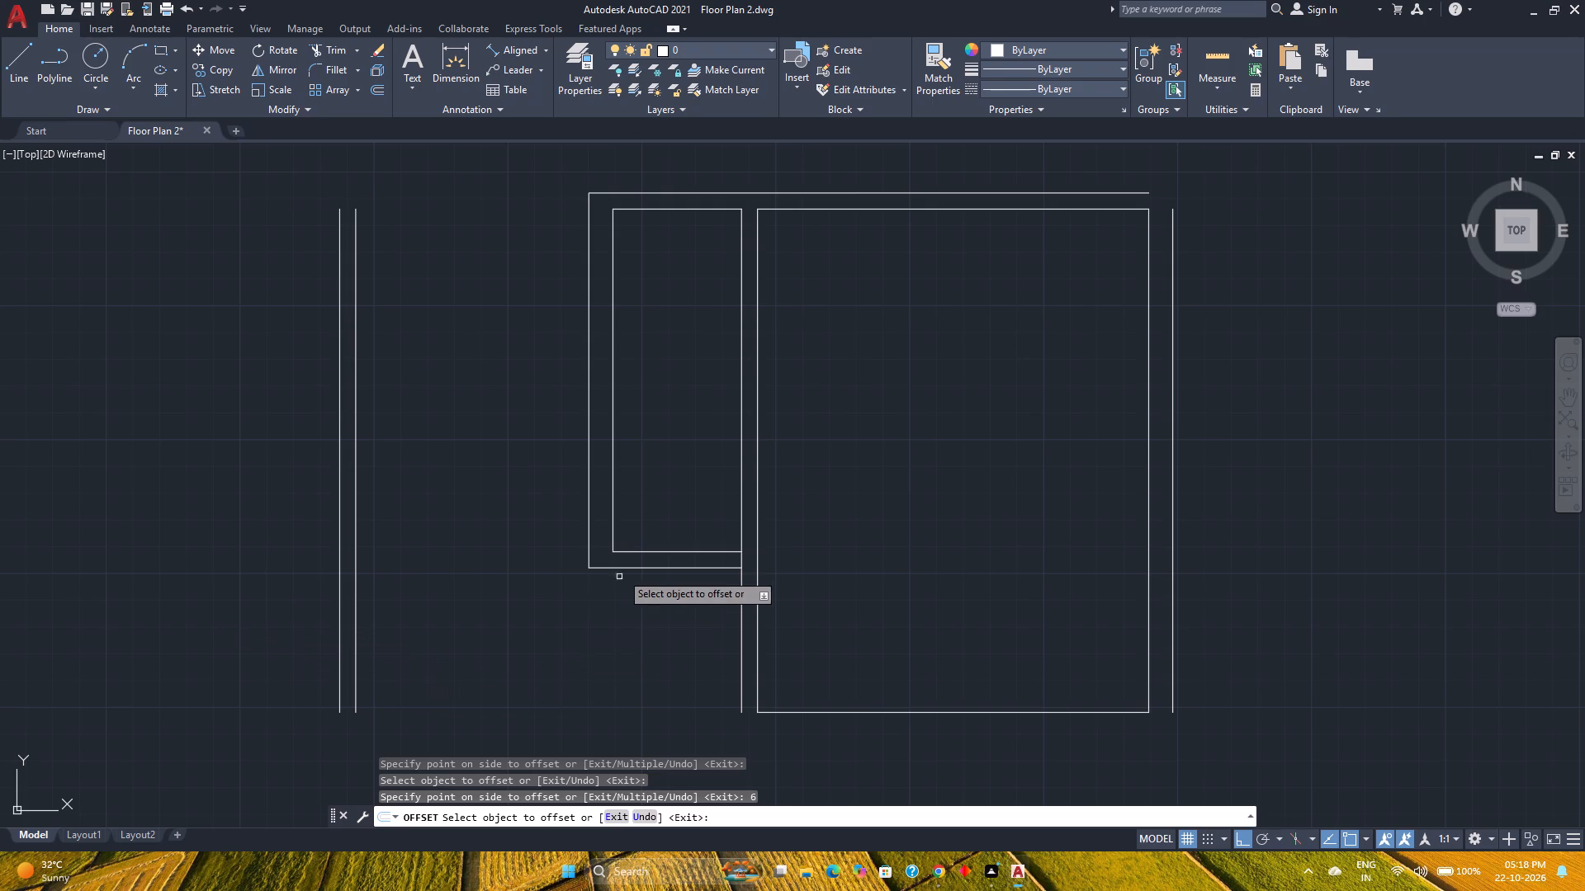
{"action": "key", "text": "Escape"}
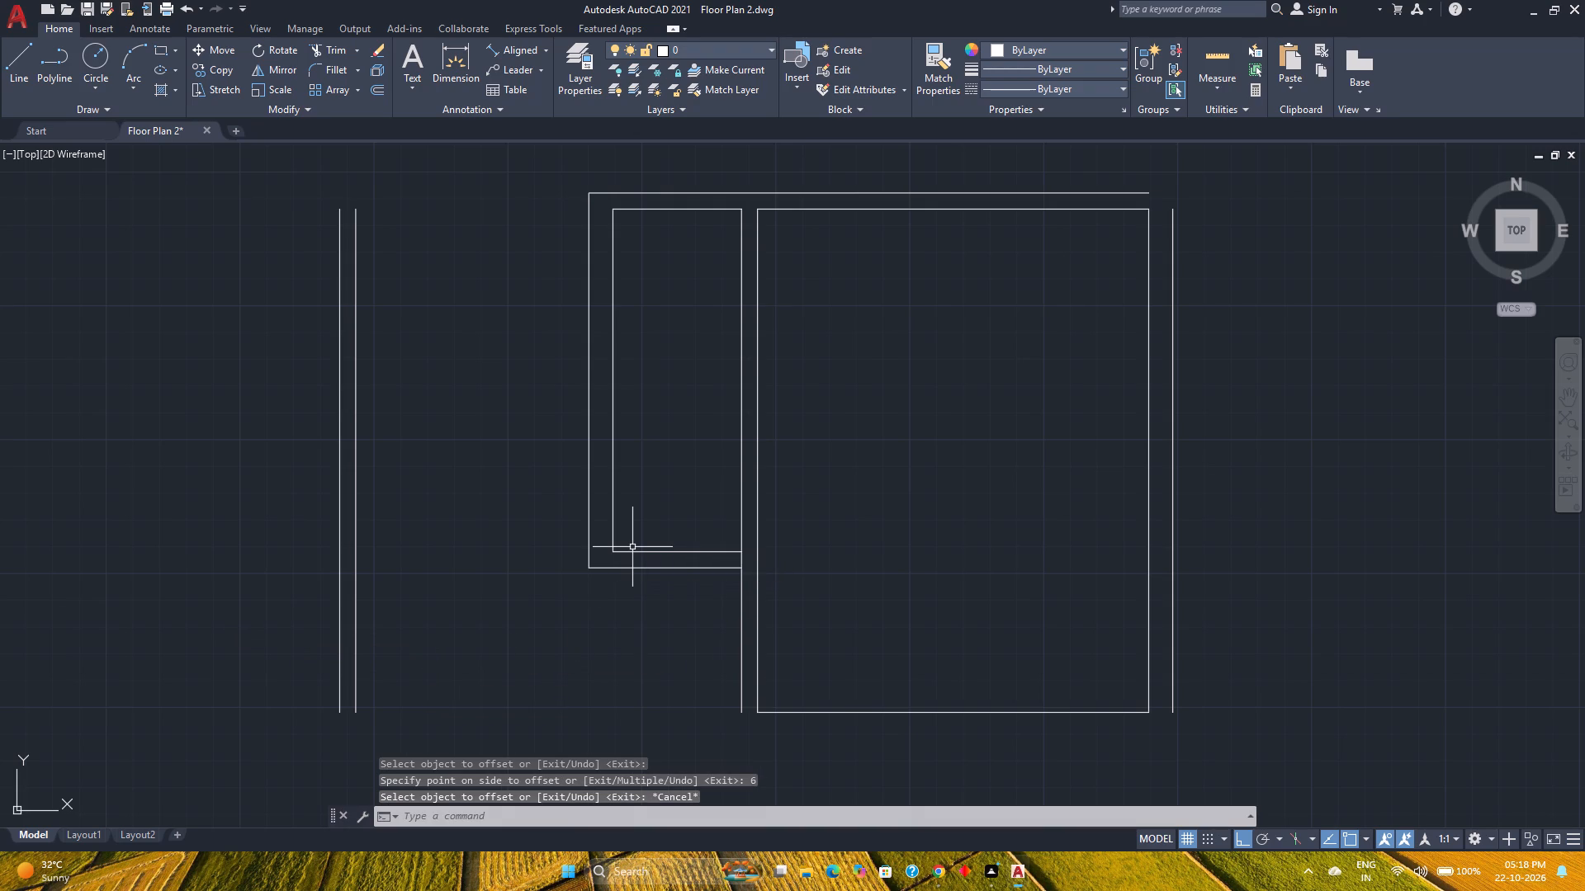
Extend both cross wall lines west to the outer of the two new vertical lines.
{"action": "type", "text": "ex"}
{"action": "key", "text": "Return"}
{"action": "left_click", "coordinate": [646, 545]}
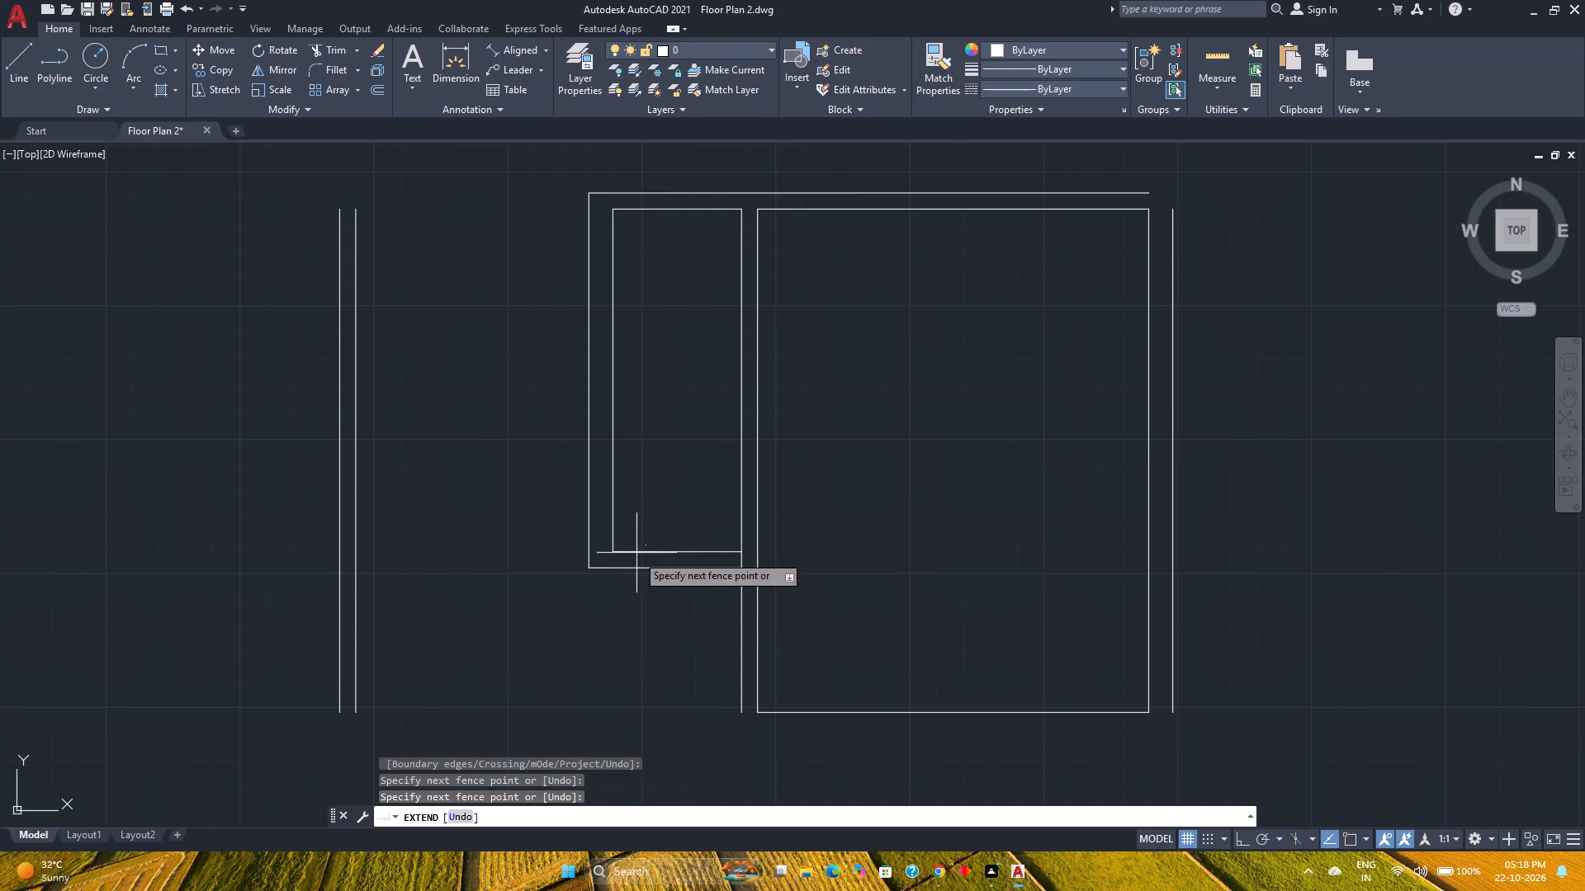
{"action": "left_click", "coordinate": [625, 567]}
{"action": "left_click", "coordinate": [636, 542]}
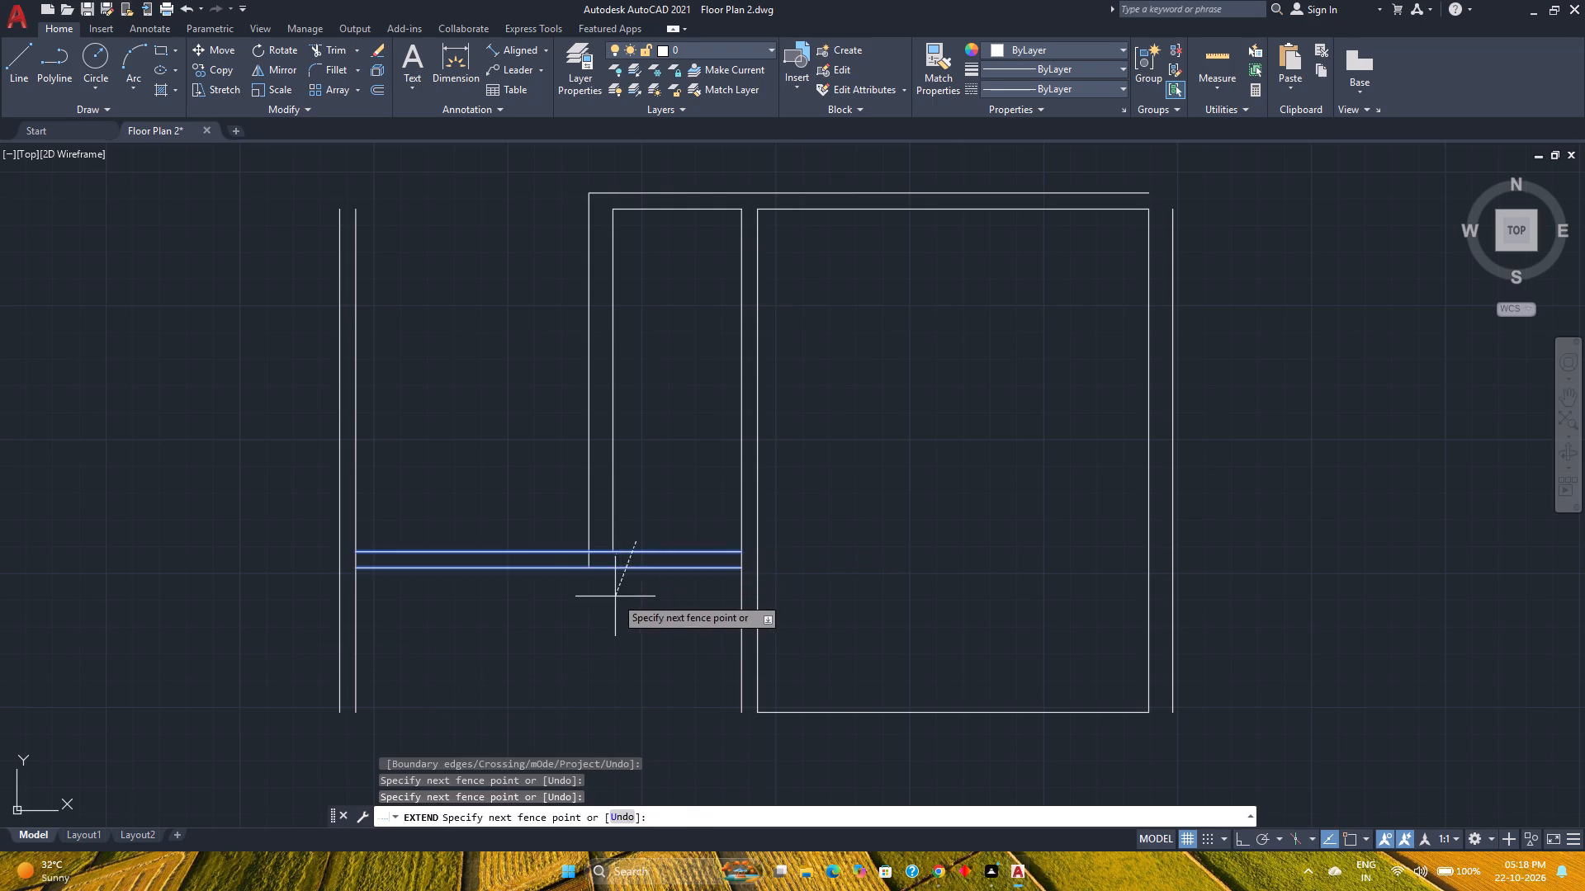
{"action": "left_click", "coordinate": [615, 596]}
{"action": "left_click", "coordinate": [455, 534]}
{"action": "left_click", "coordinate": [441, 593]}
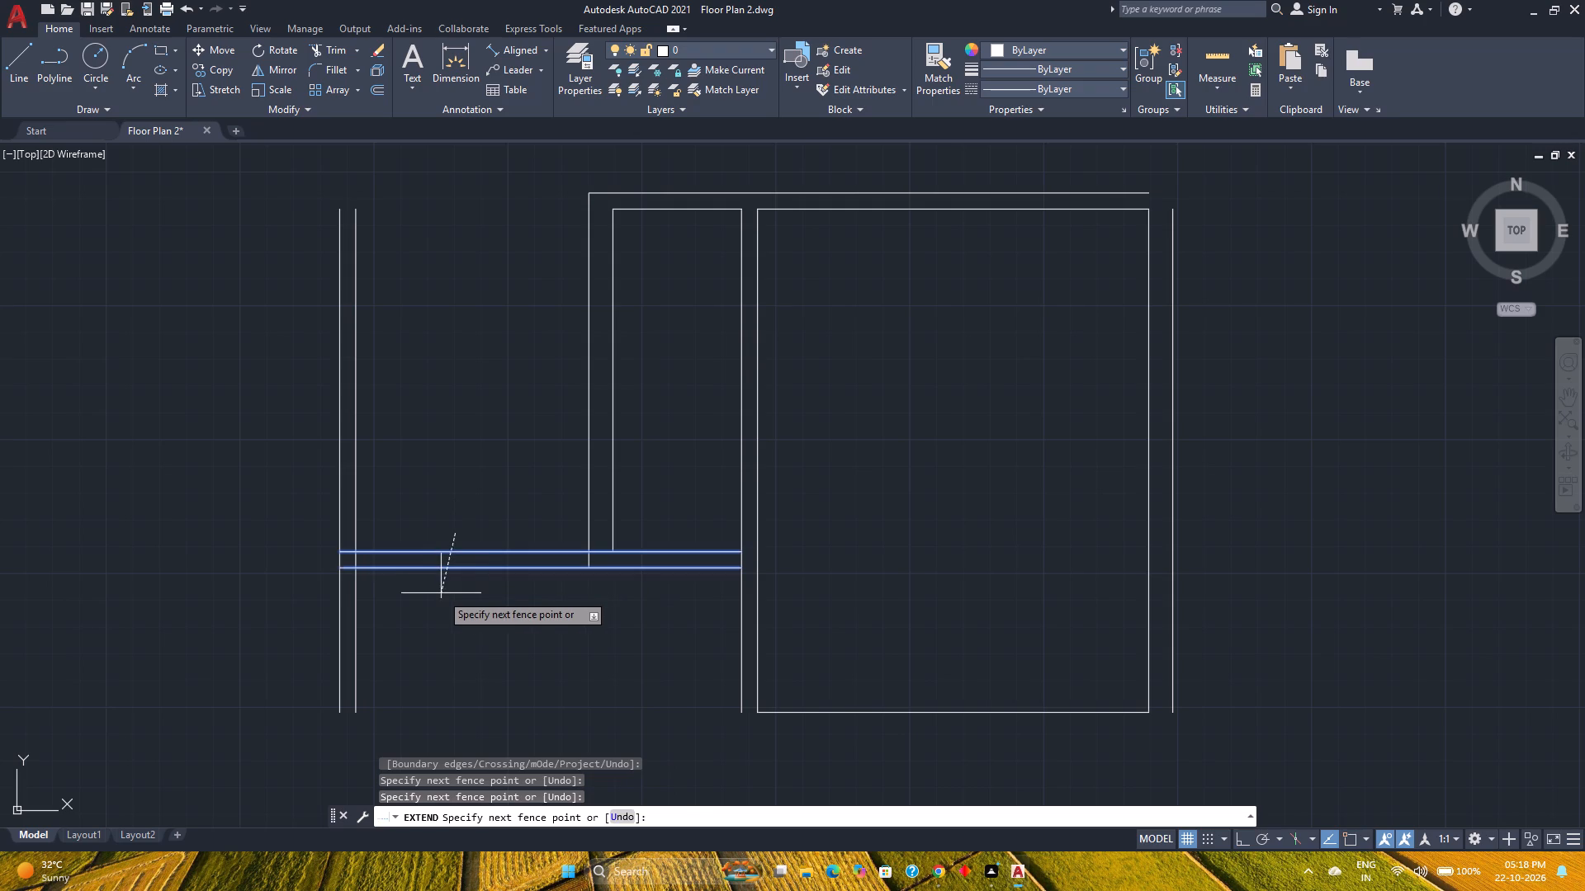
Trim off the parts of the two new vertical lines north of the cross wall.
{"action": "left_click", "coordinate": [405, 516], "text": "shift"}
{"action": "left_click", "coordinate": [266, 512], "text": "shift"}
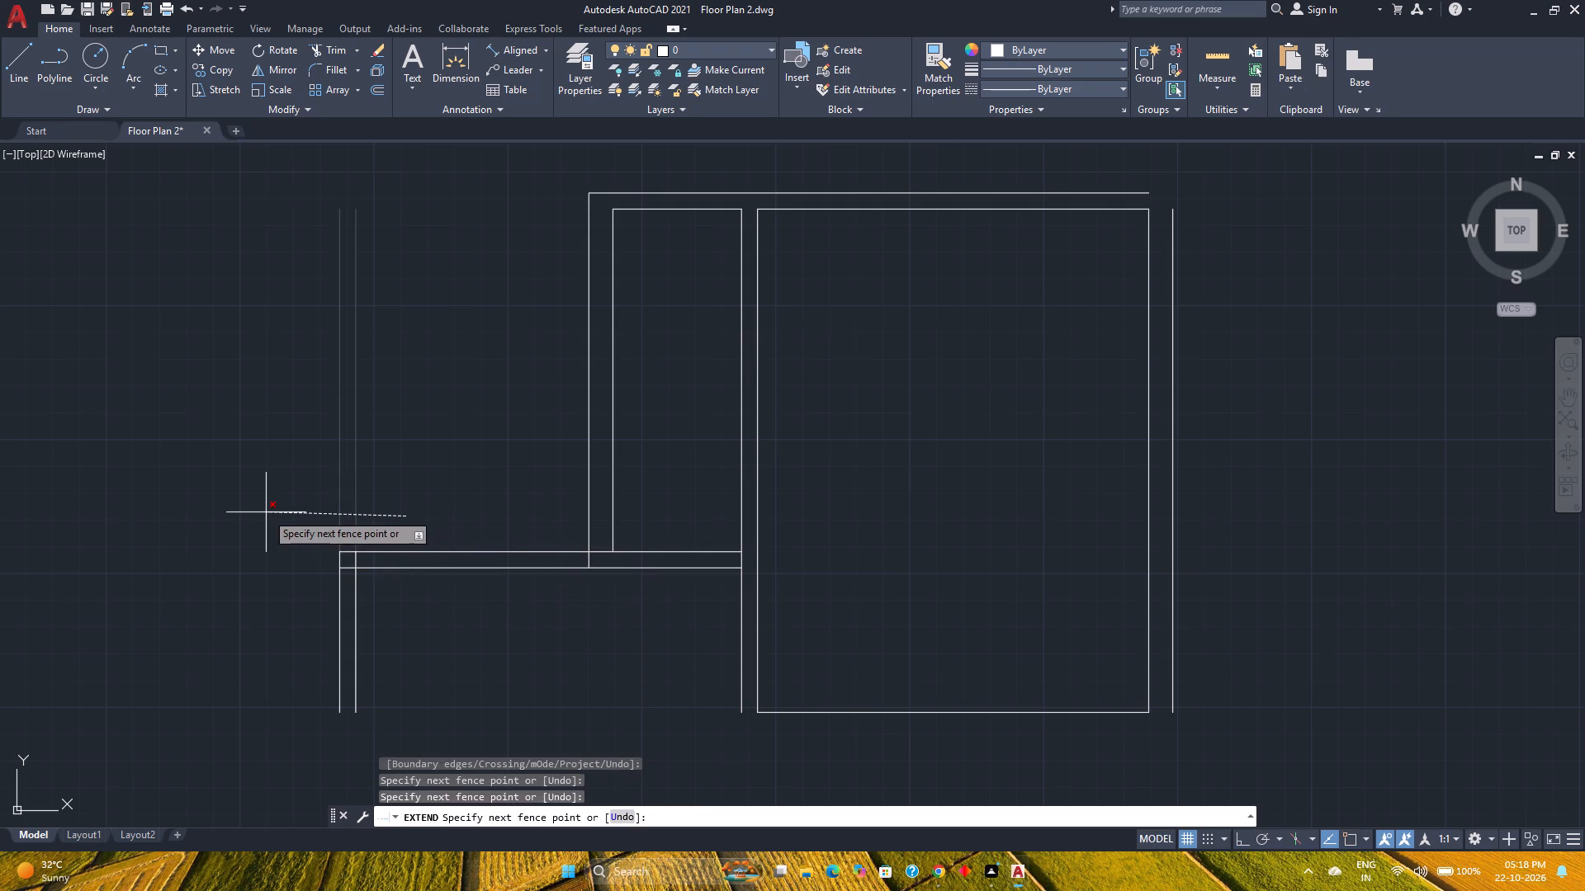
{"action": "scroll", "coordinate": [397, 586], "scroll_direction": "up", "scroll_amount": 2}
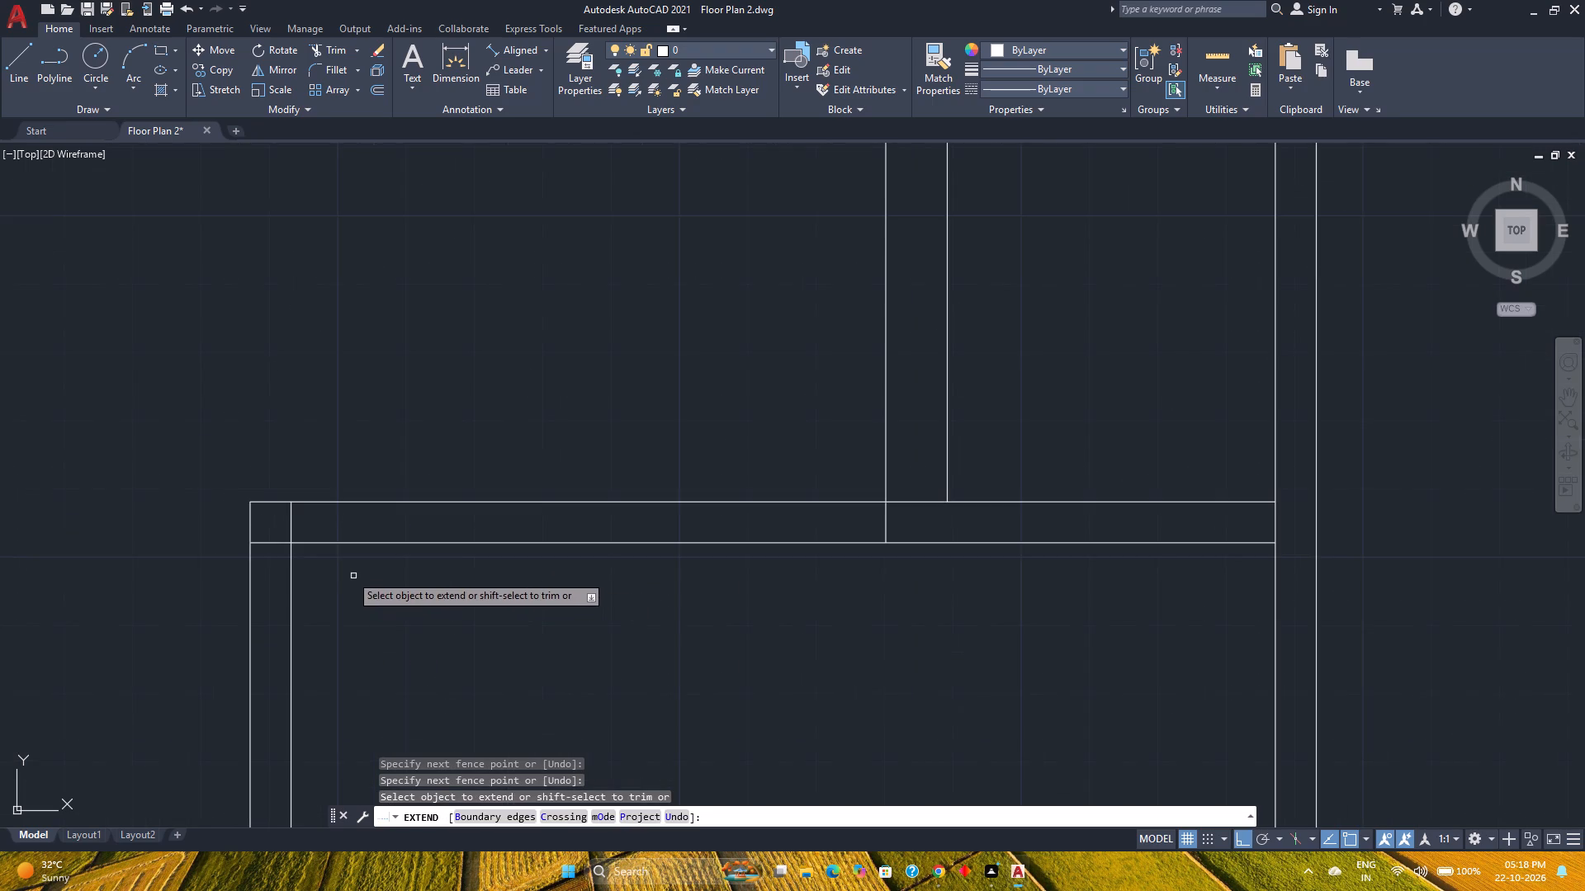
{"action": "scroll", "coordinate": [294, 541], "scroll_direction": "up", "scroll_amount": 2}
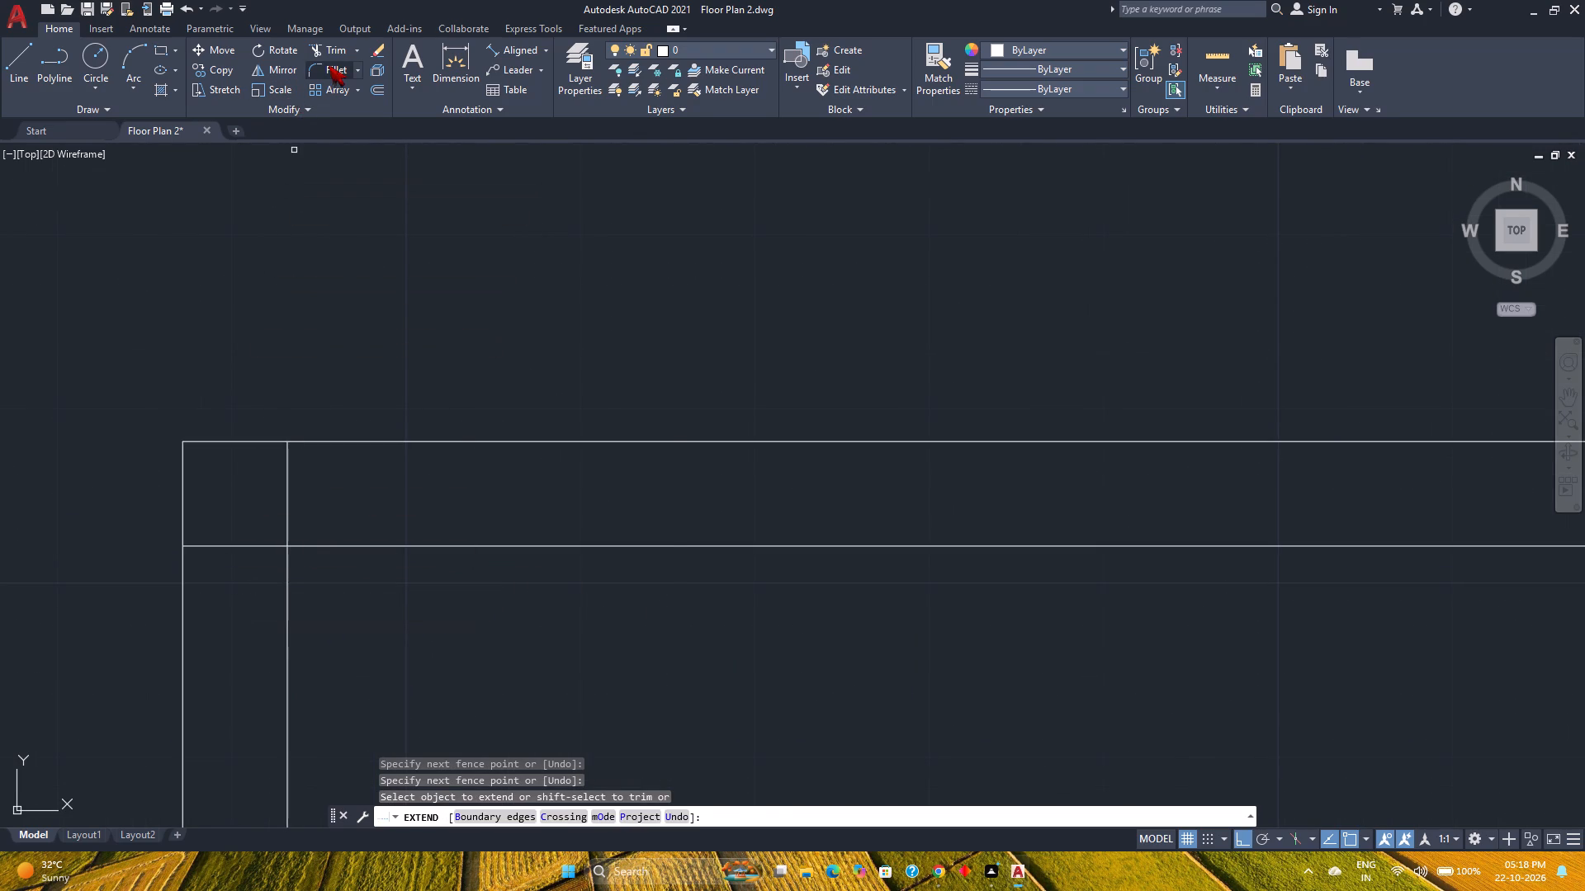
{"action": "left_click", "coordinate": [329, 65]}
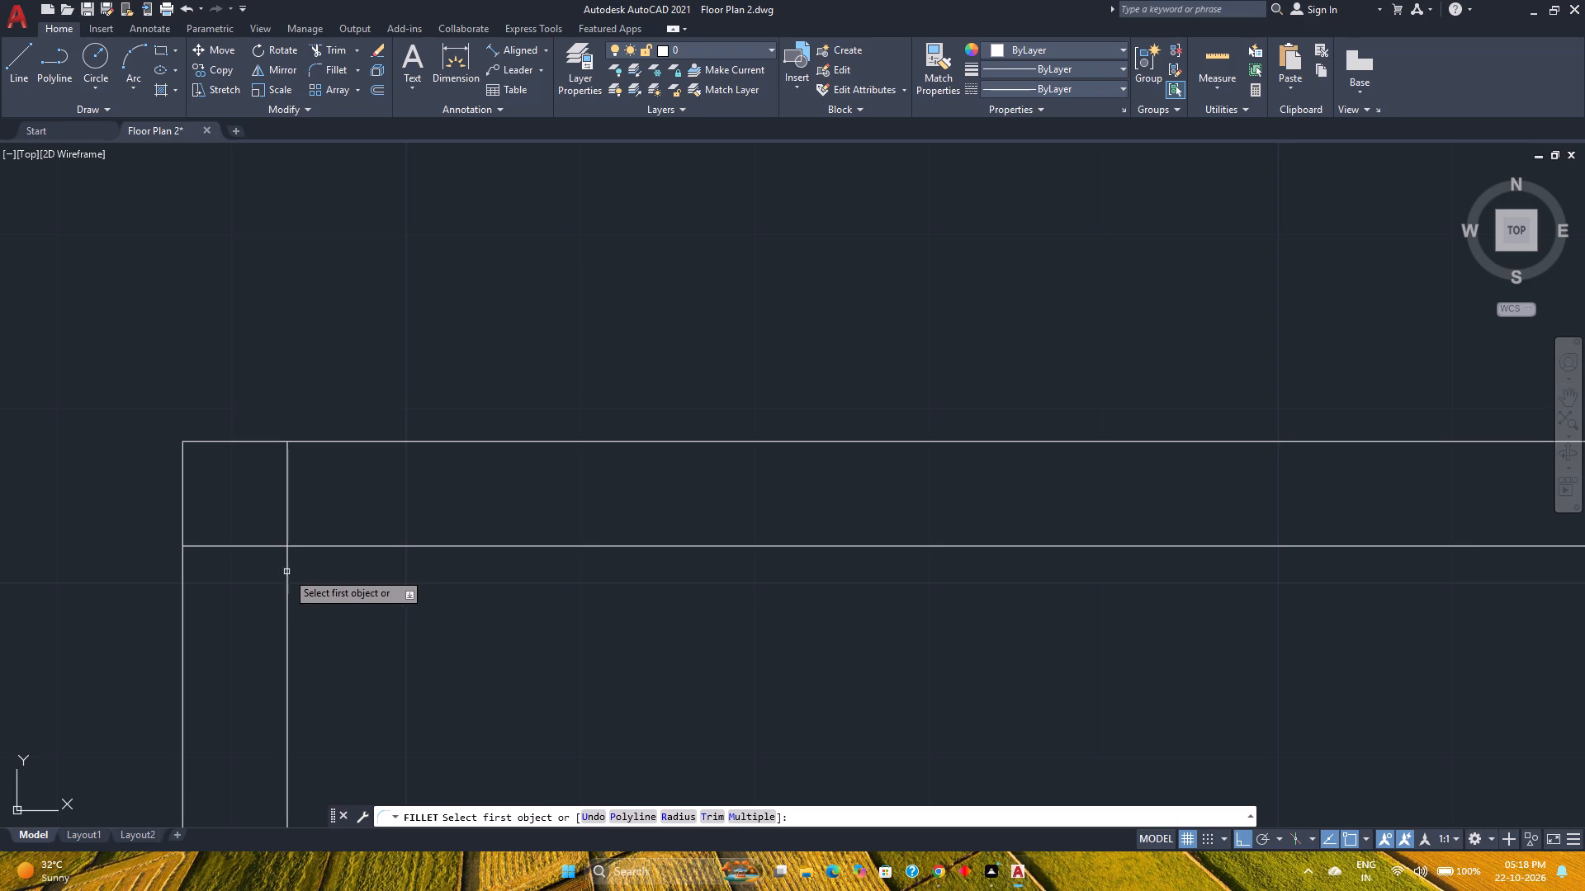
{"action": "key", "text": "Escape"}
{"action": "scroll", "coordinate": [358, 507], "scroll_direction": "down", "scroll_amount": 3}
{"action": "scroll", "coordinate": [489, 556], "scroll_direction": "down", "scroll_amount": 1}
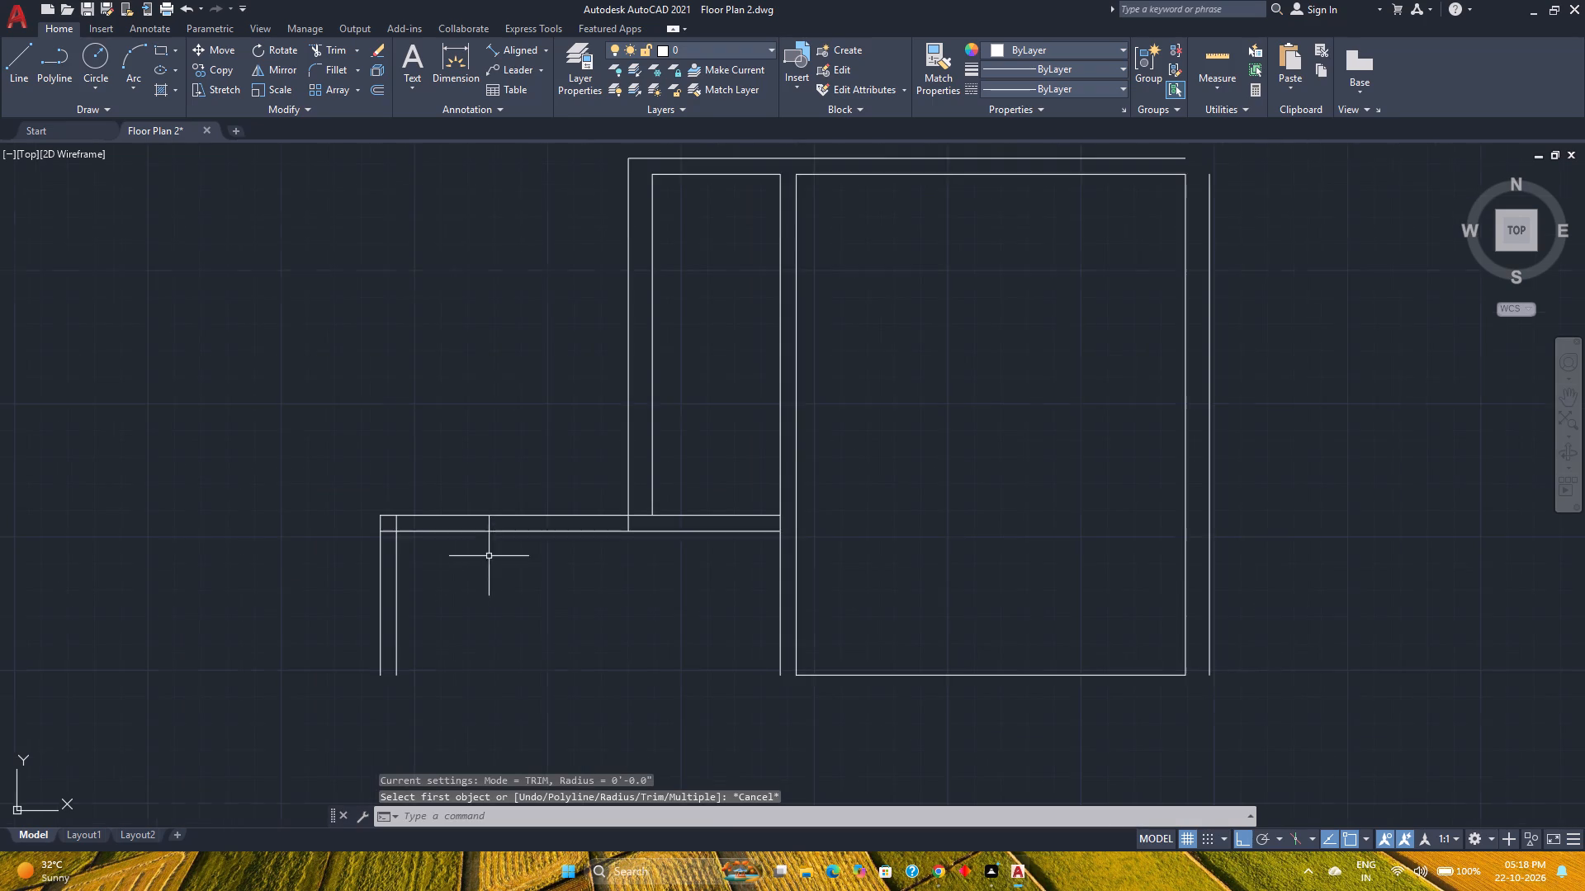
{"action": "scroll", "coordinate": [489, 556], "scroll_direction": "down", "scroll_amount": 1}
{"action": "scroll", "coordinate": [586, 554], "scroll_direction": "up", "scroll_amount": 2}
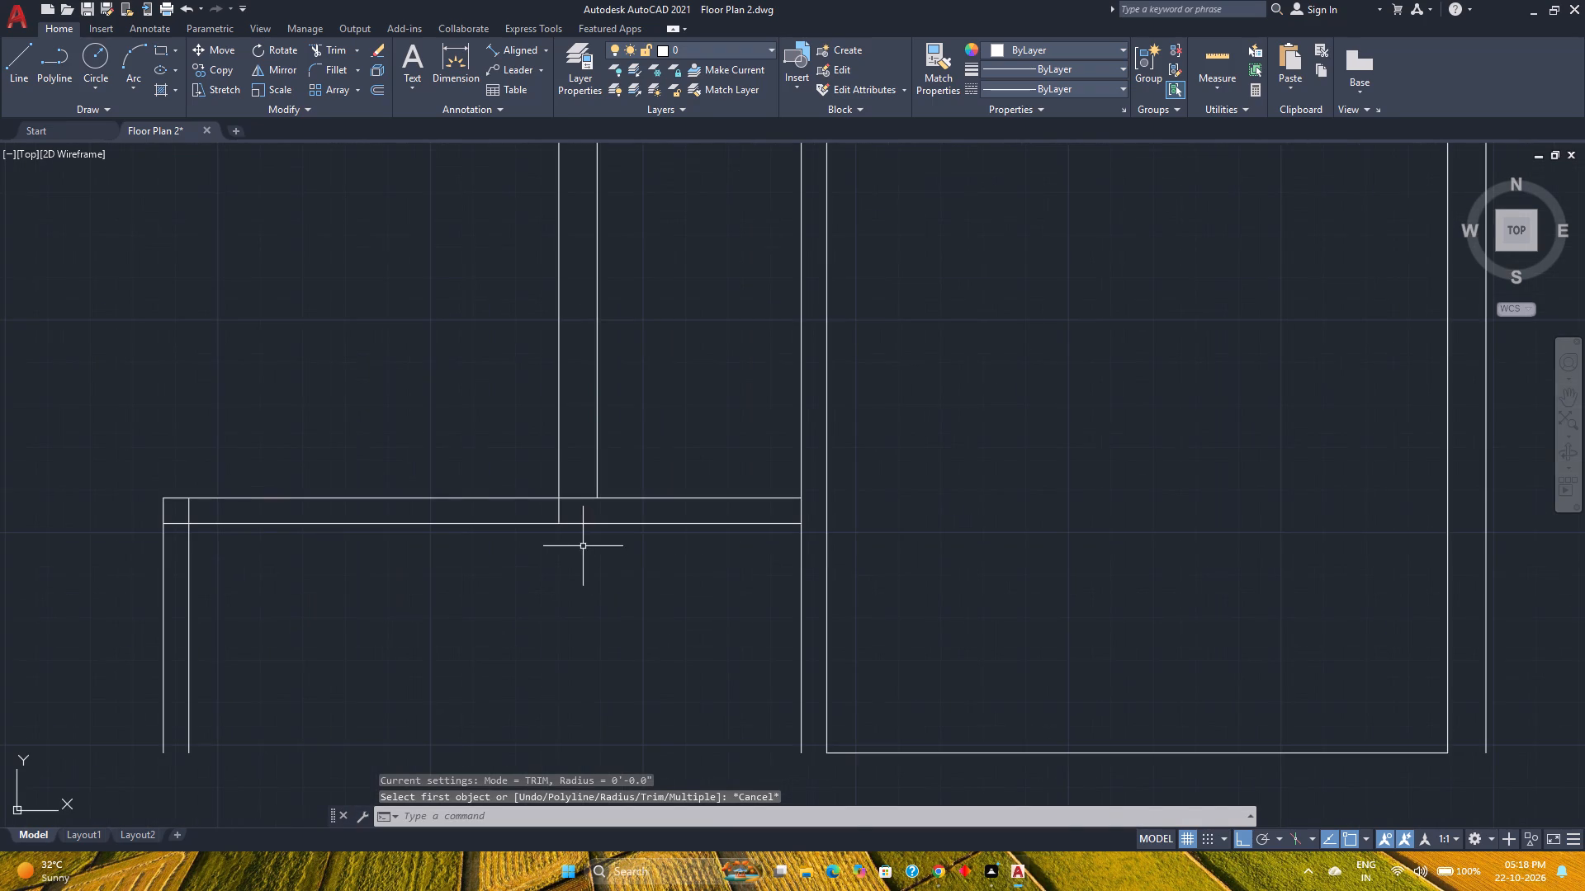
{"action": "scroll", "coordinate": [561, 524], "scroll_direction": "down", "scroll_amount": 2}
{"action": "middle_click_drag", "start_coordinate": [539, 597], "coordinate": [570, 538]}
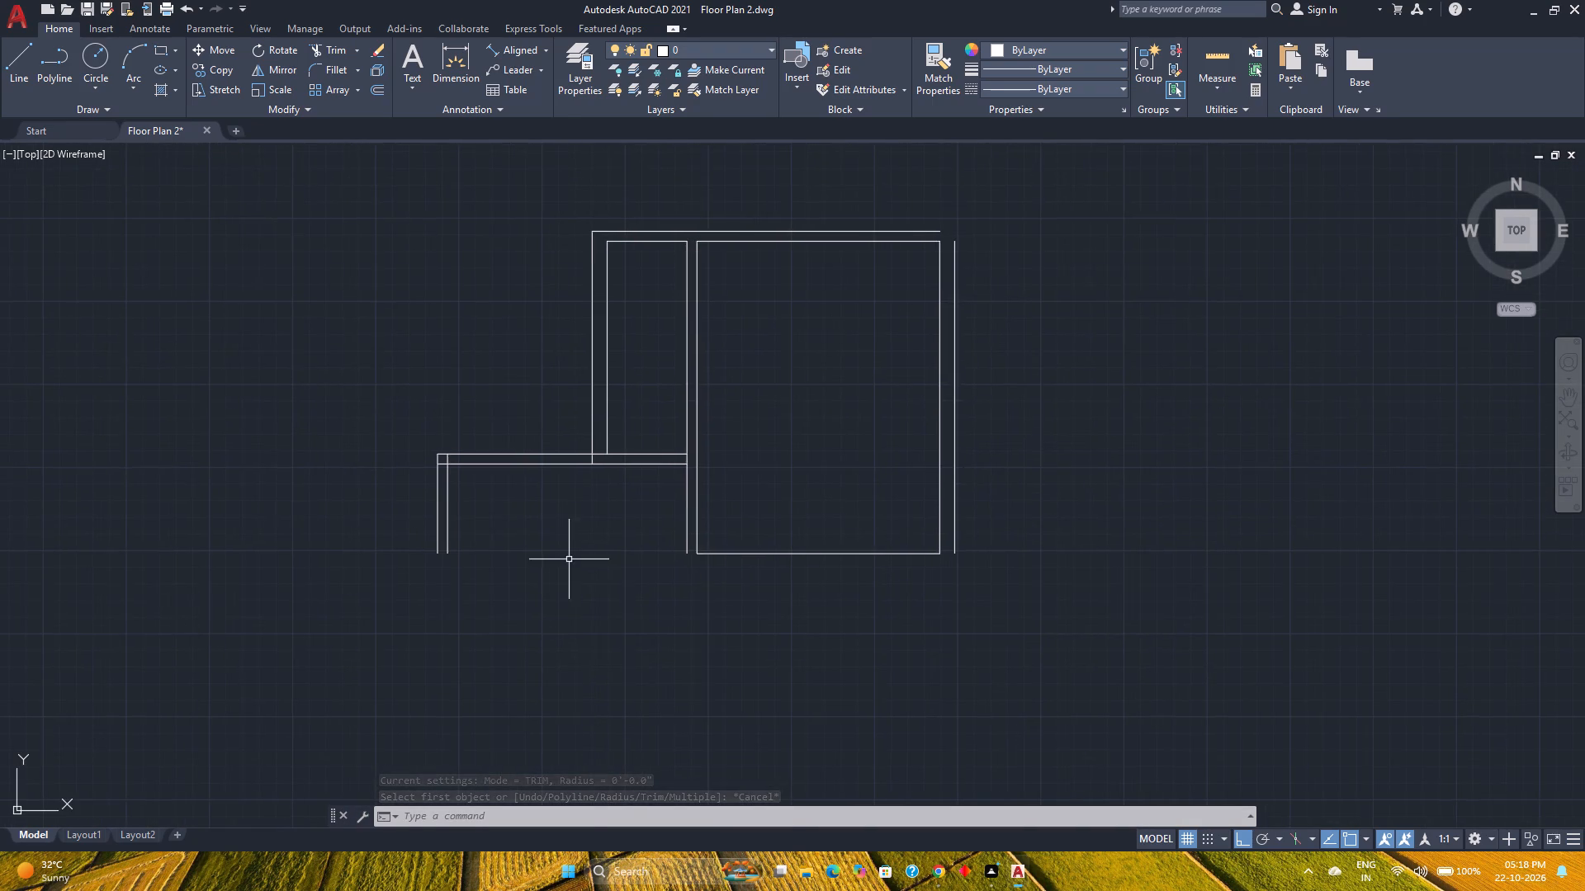
Erase the two short vertical lines at the west end of the extended cross wall.
{"action": "left_click", "coordinate": [449, 535]}
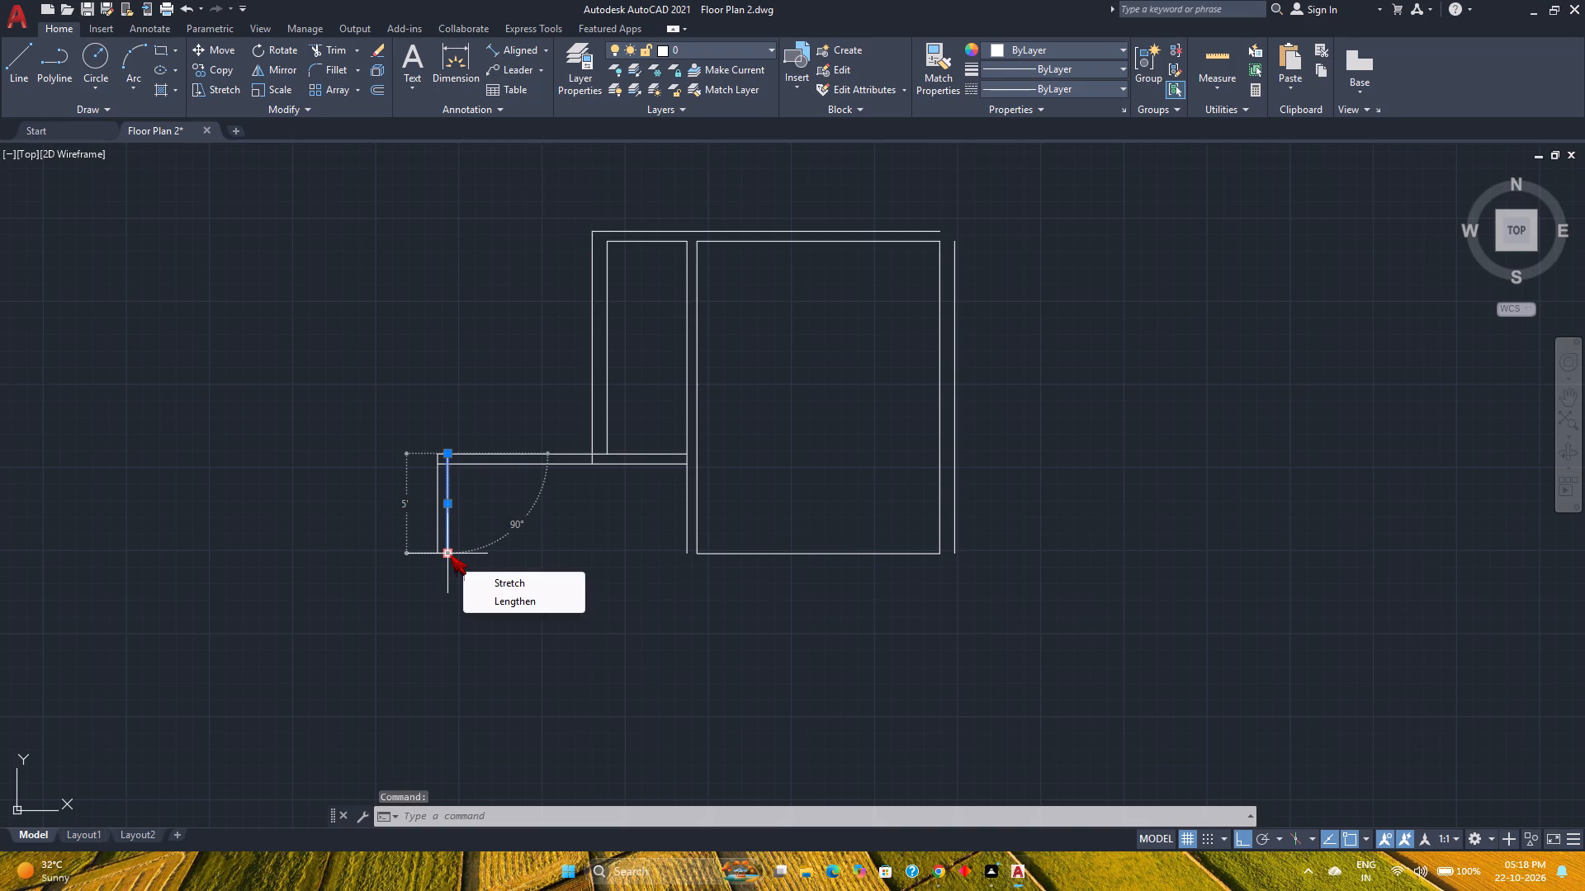
{"action": "key", "text": "Delete"}
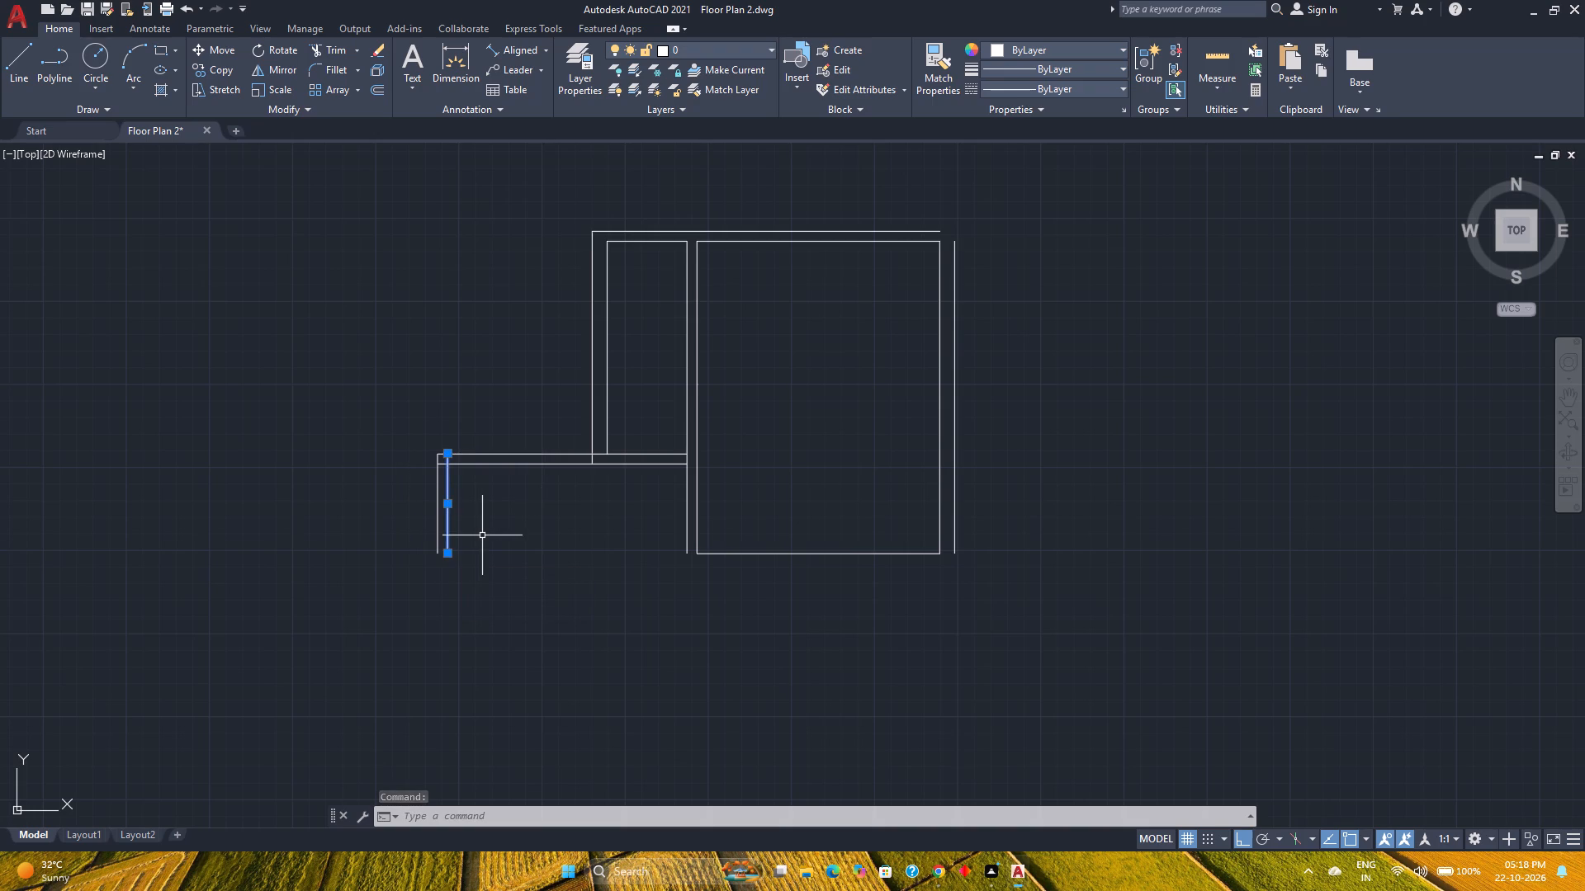
{"action": "key", "text": "Delete"}
{"action": "left_click", "coordinate": [484, 535]}
{"action": "left_click", "coordinate": [378, 531]}
{"action": "key", "text": "Delete"}
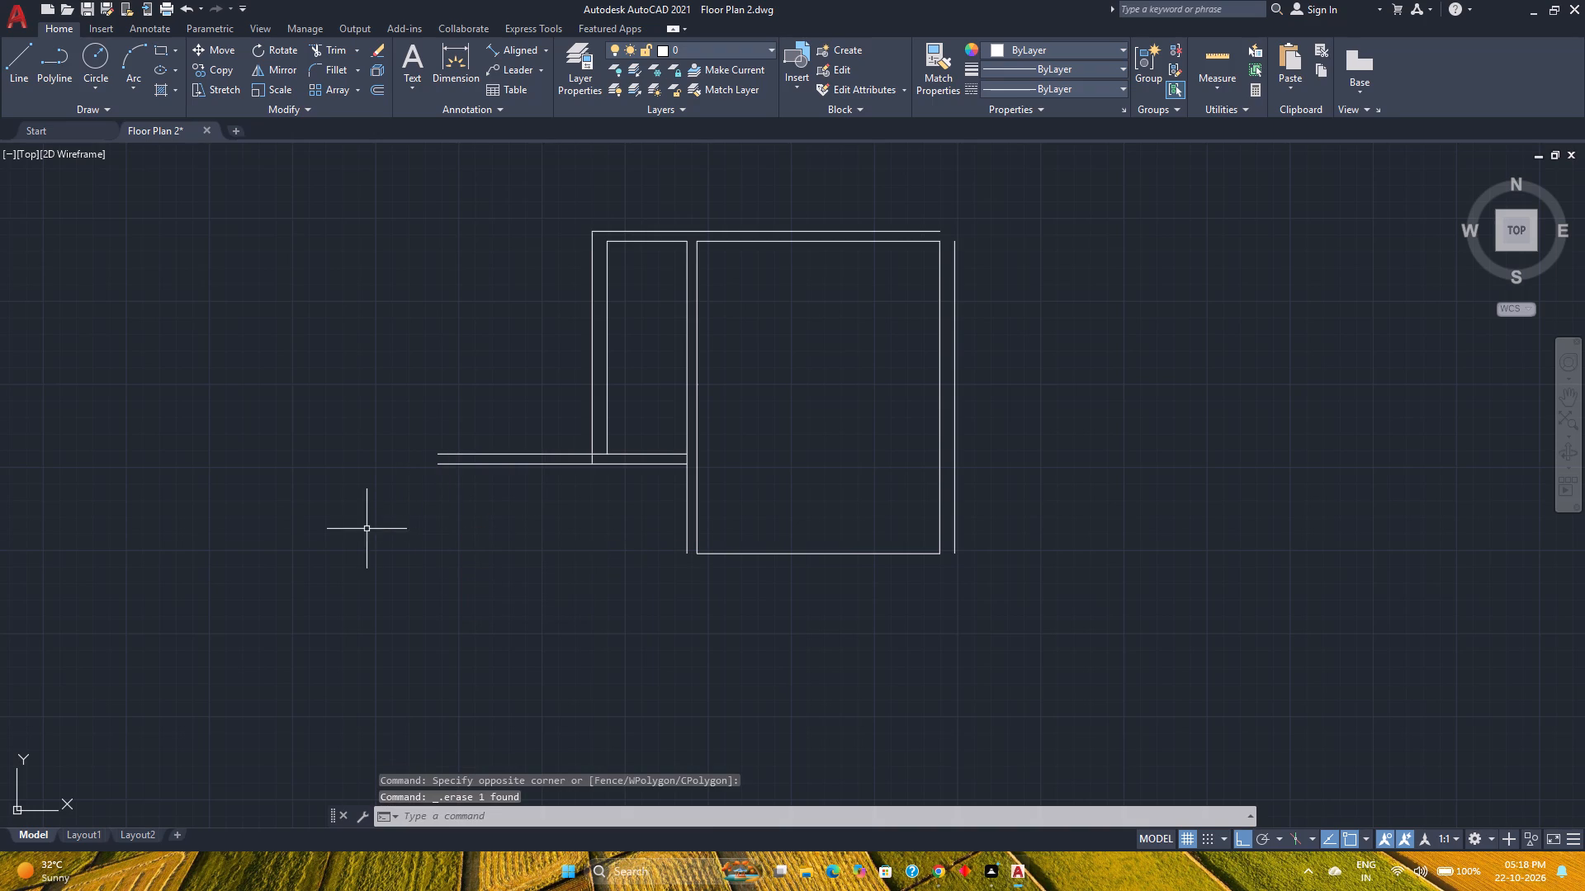
Draw a 13'4" line south from the west end of the cross wall's north line.
{"action": "left_click", "coordinate": [12, 69]}
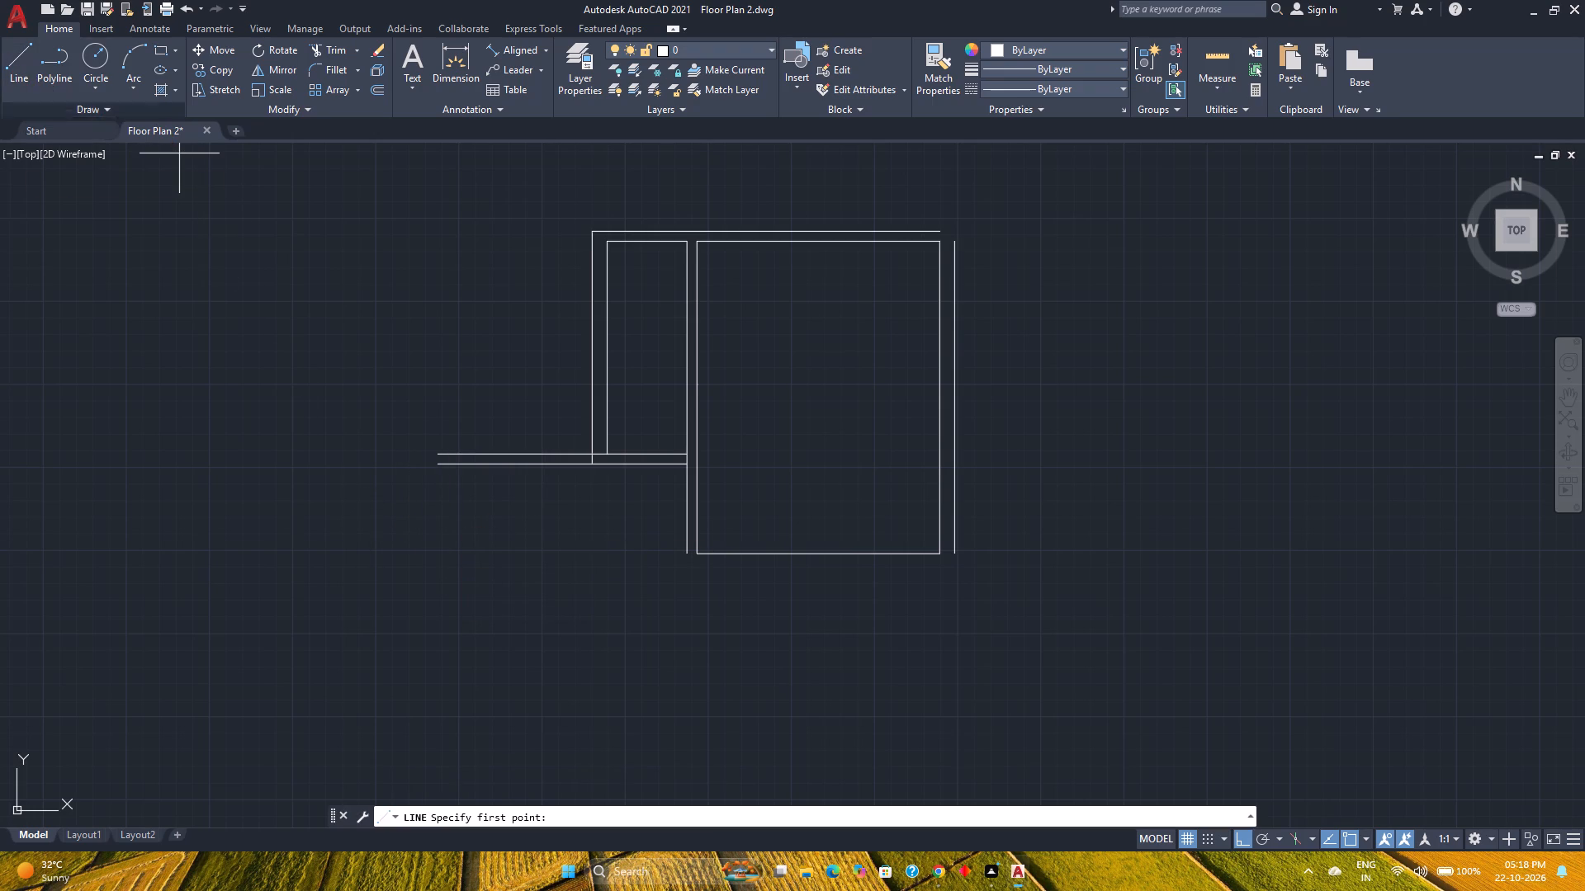
{"action": "left_click", "coordinate": [434, 457]}
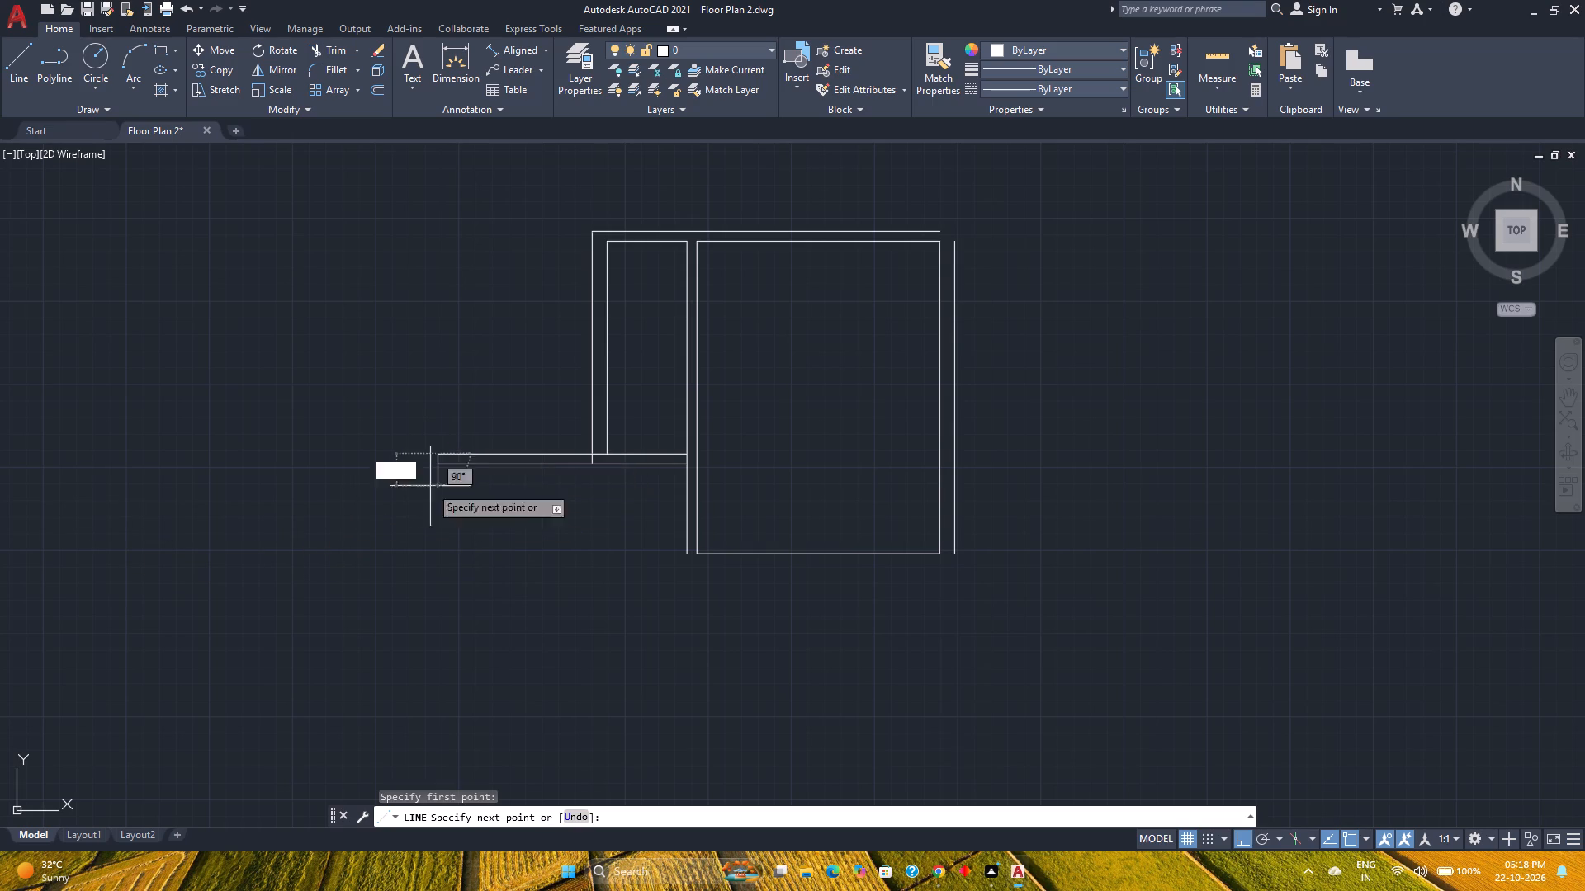
{"action": "type", "text": "13'4\""}
{"action": "key", "text": "Return"}
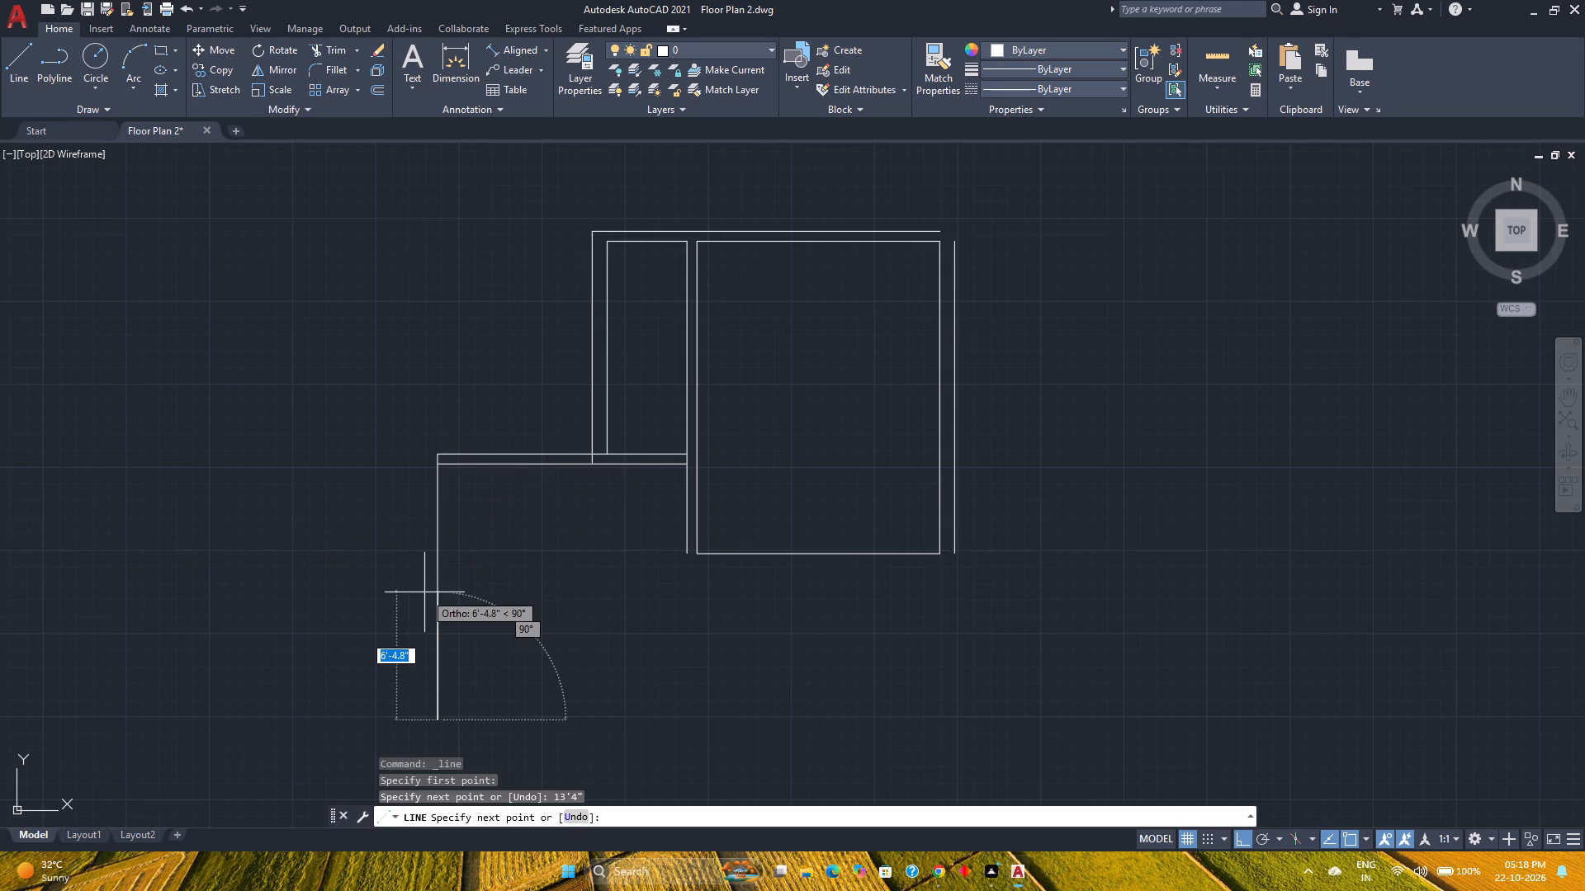
{"action": "key", "text": "Escape"}
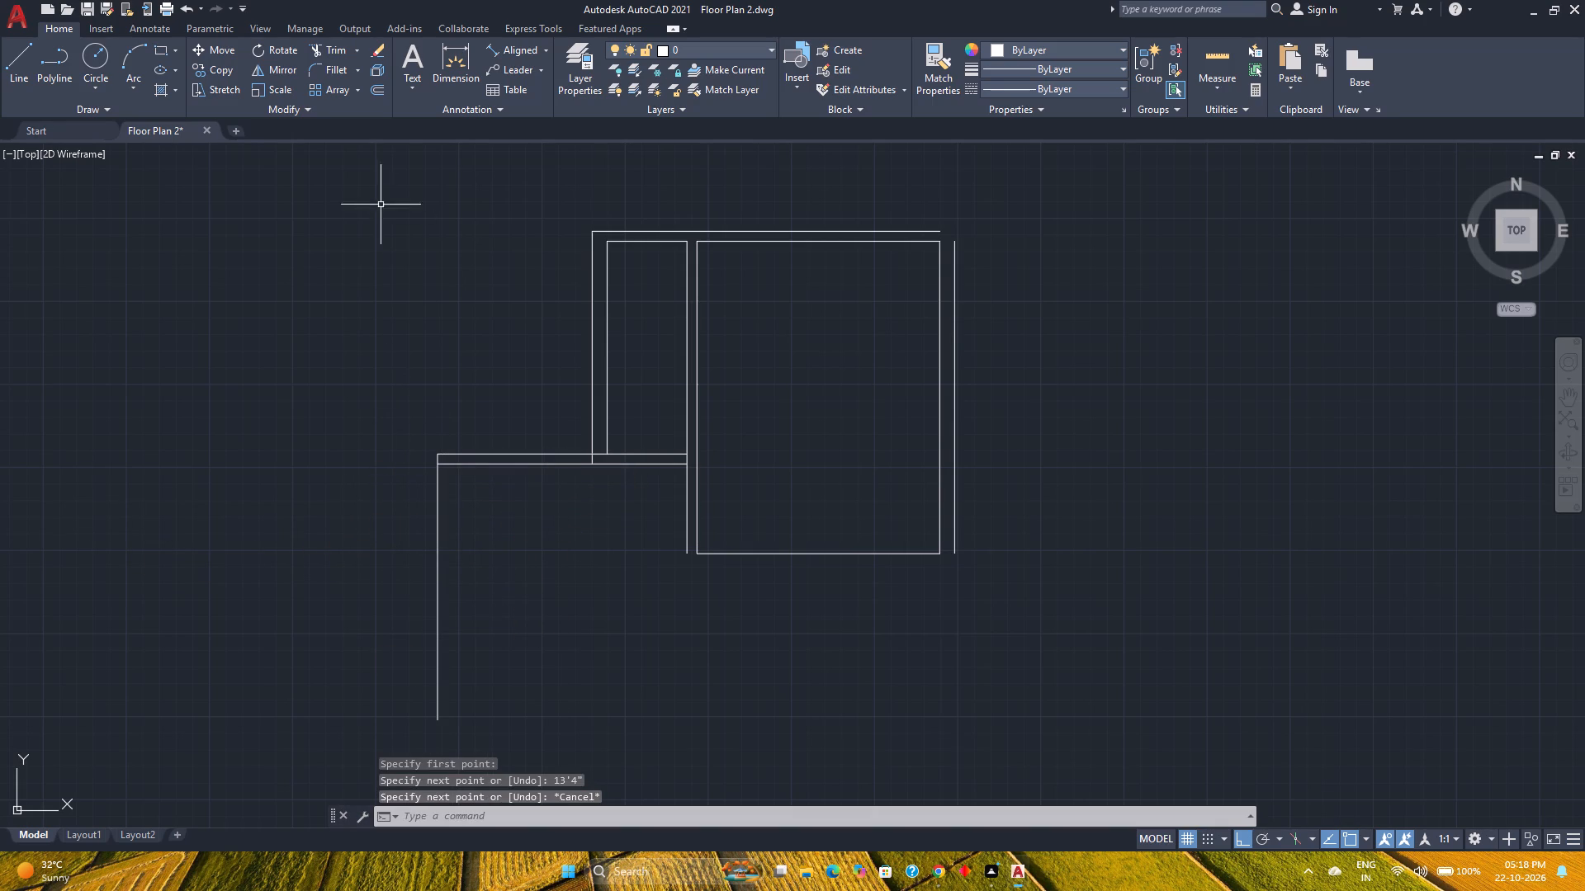
Offset the new 13'4" wall line 6" to the east.
{"action": "left_click", "coordinate": [375, 93]}
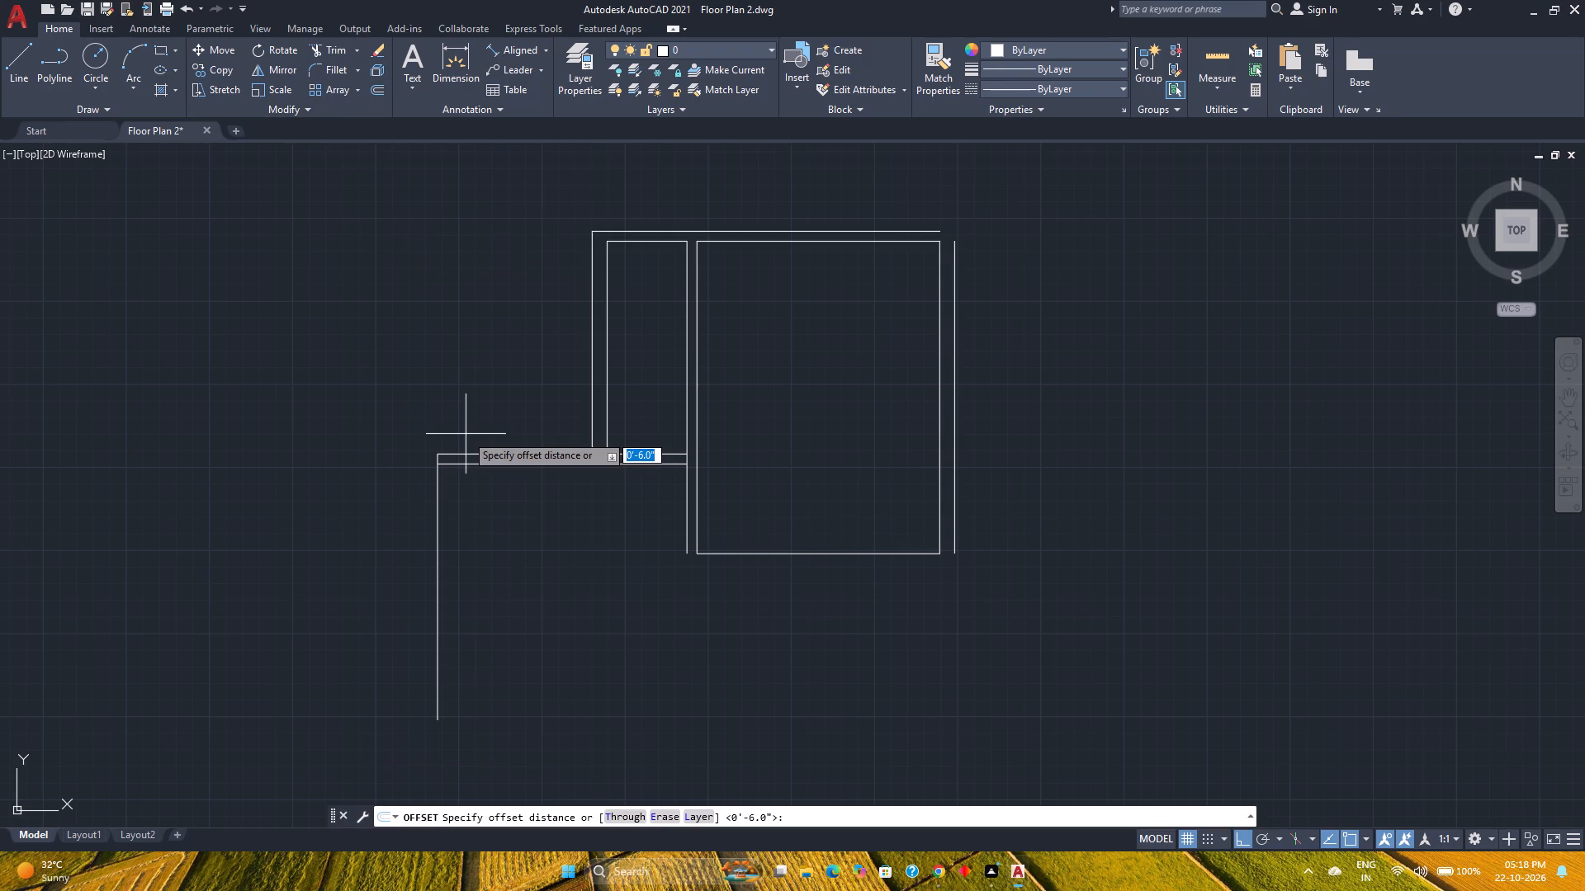
{"action": "key", "text": "6"}
{"action": "key", "text": "Return"}
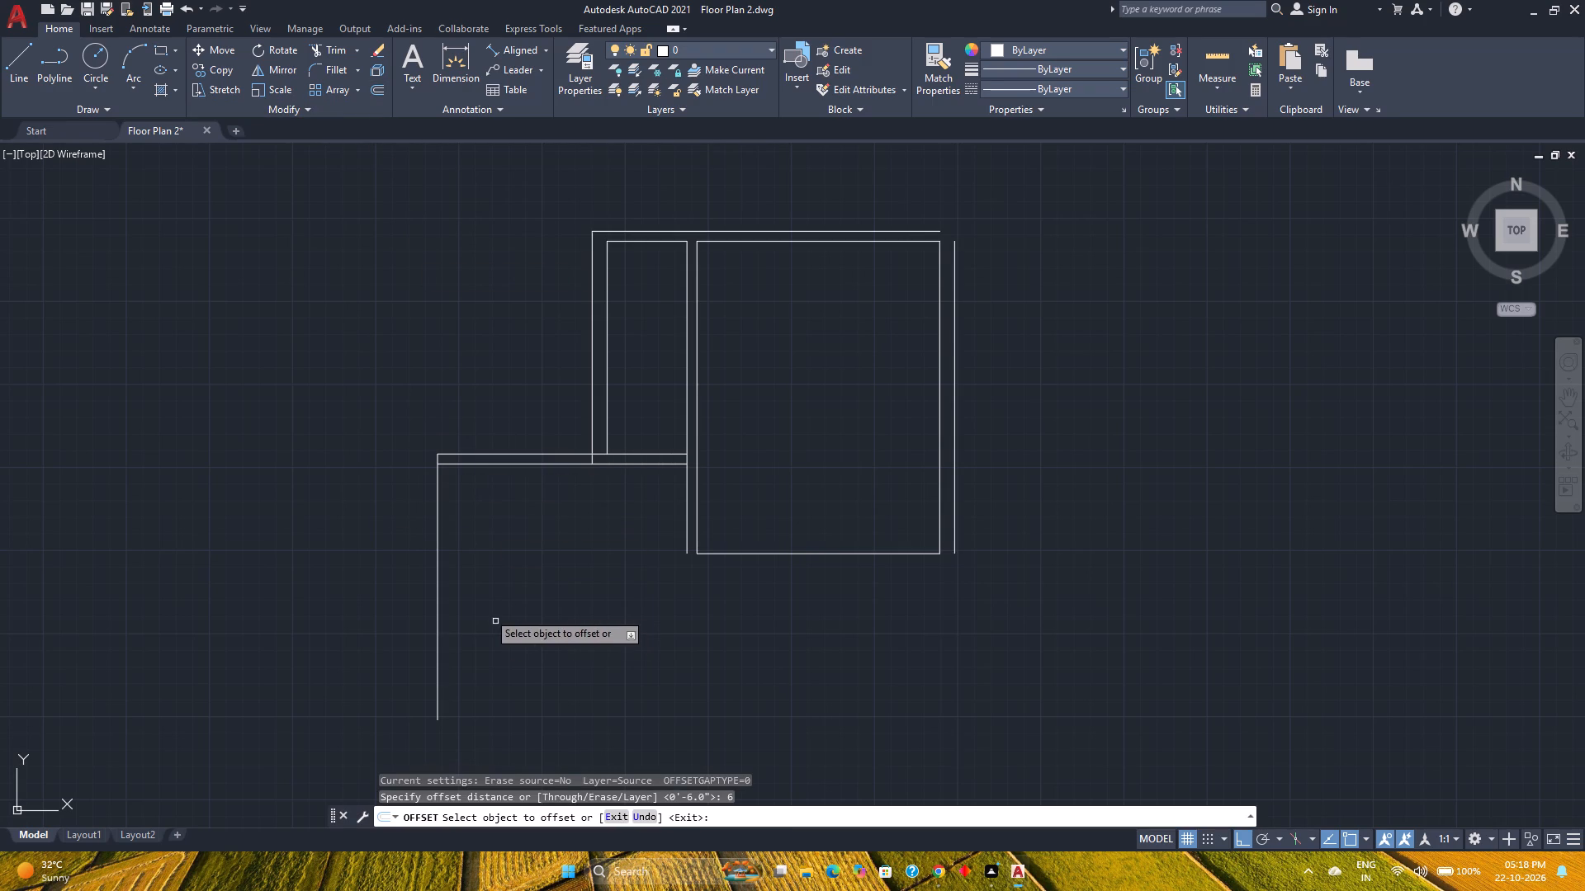
{"action": "left_click", "coordinate": [438, 580]}
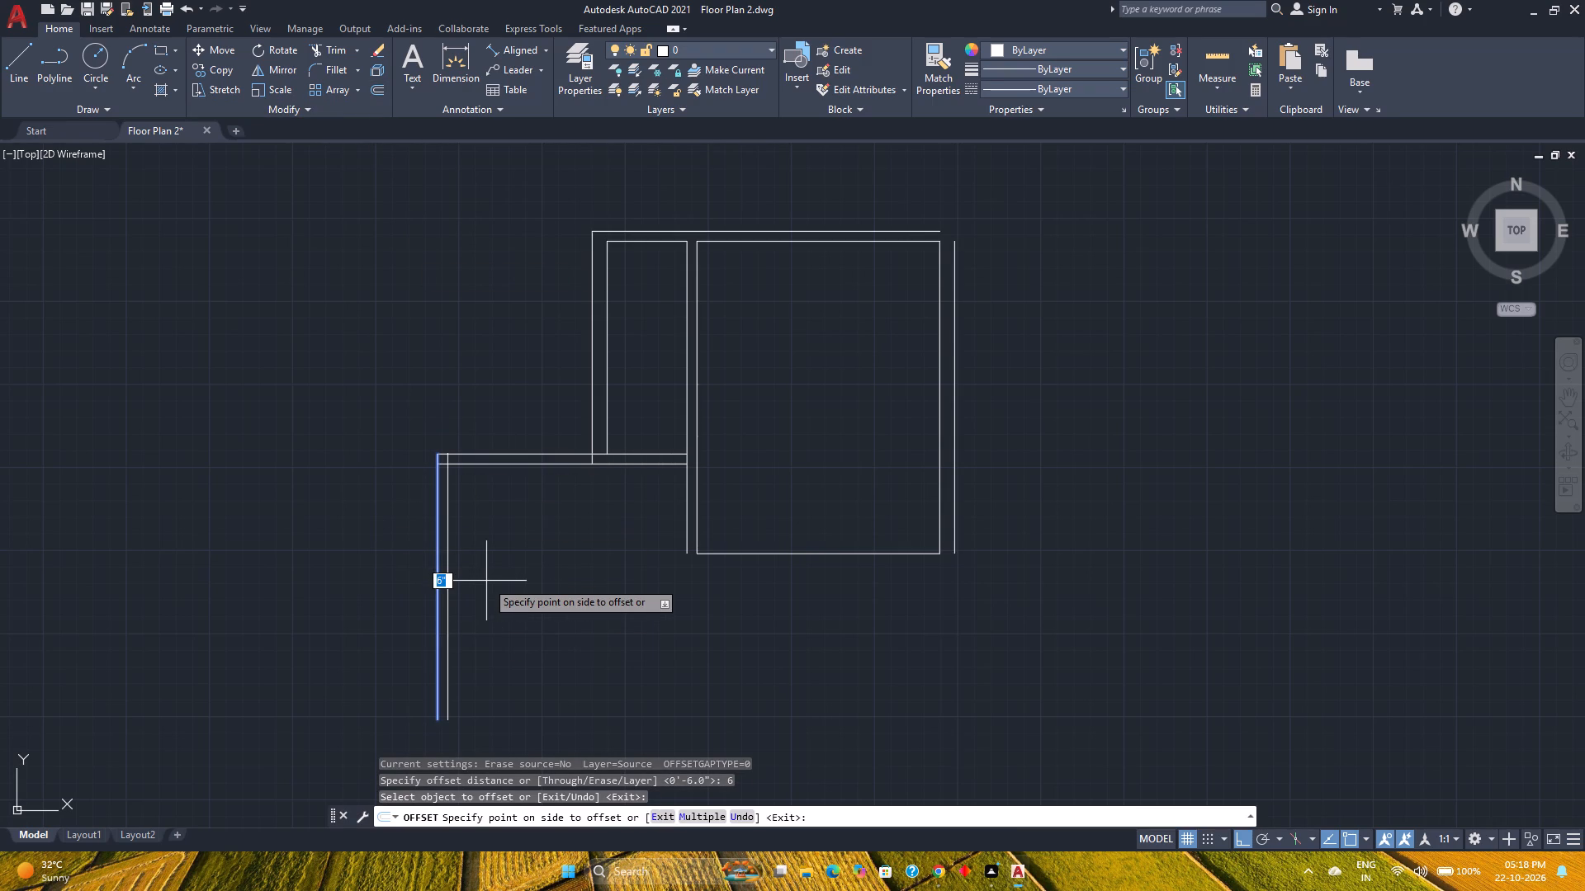
{"action": "left_click", "coordinate": [486, 581]}
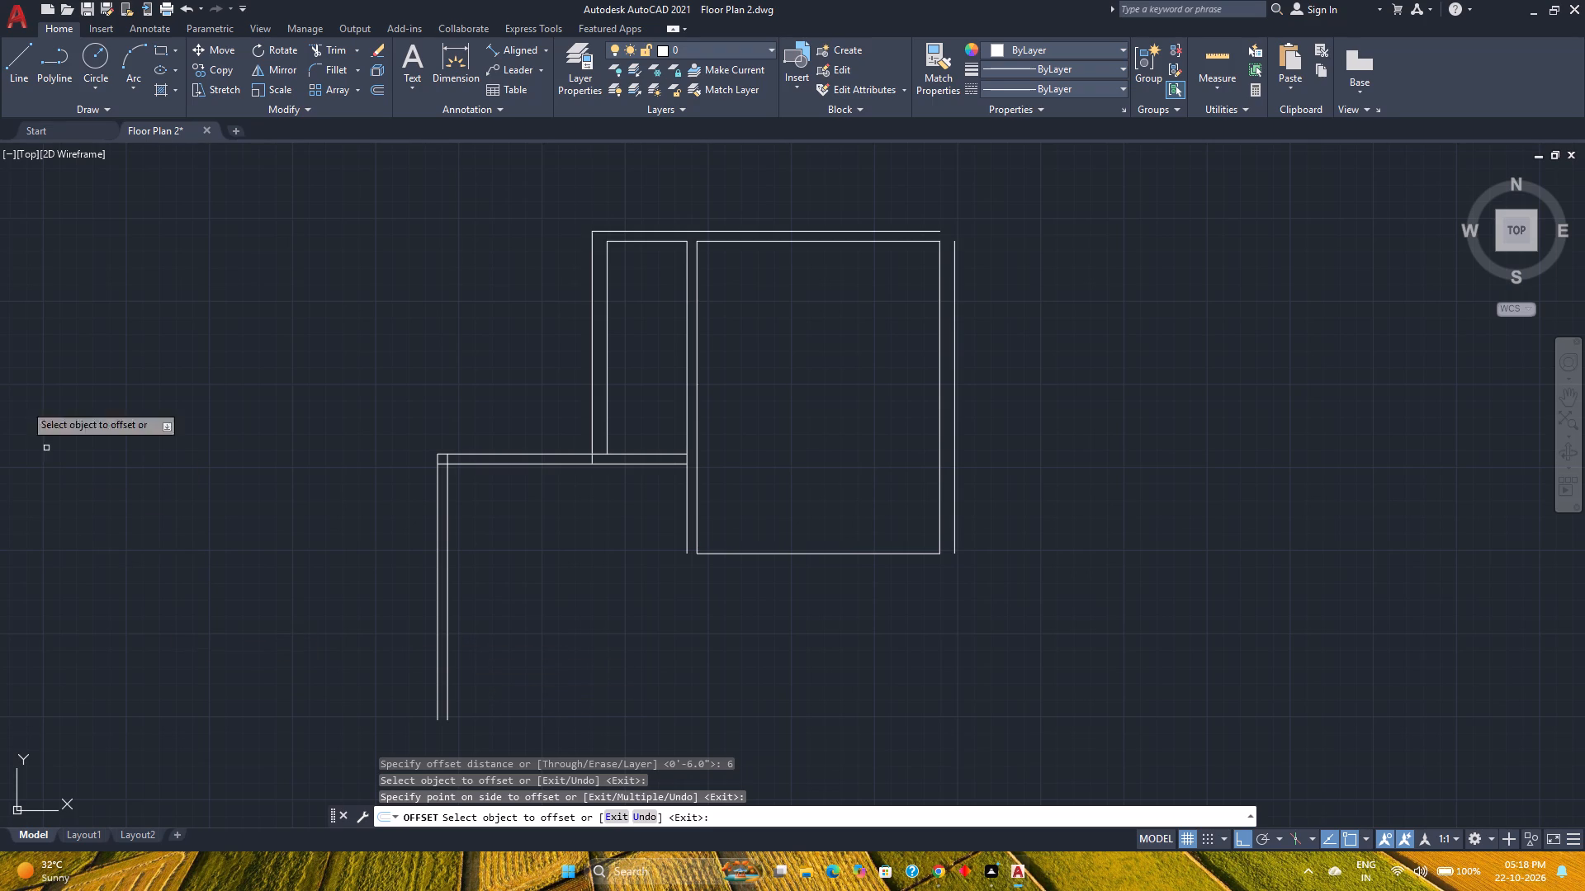
Draw a horizontal line from the west wall's outer south end east to align with the large room's southwest corner.
{"action": "left_click", "coordinate": [25, 73]}
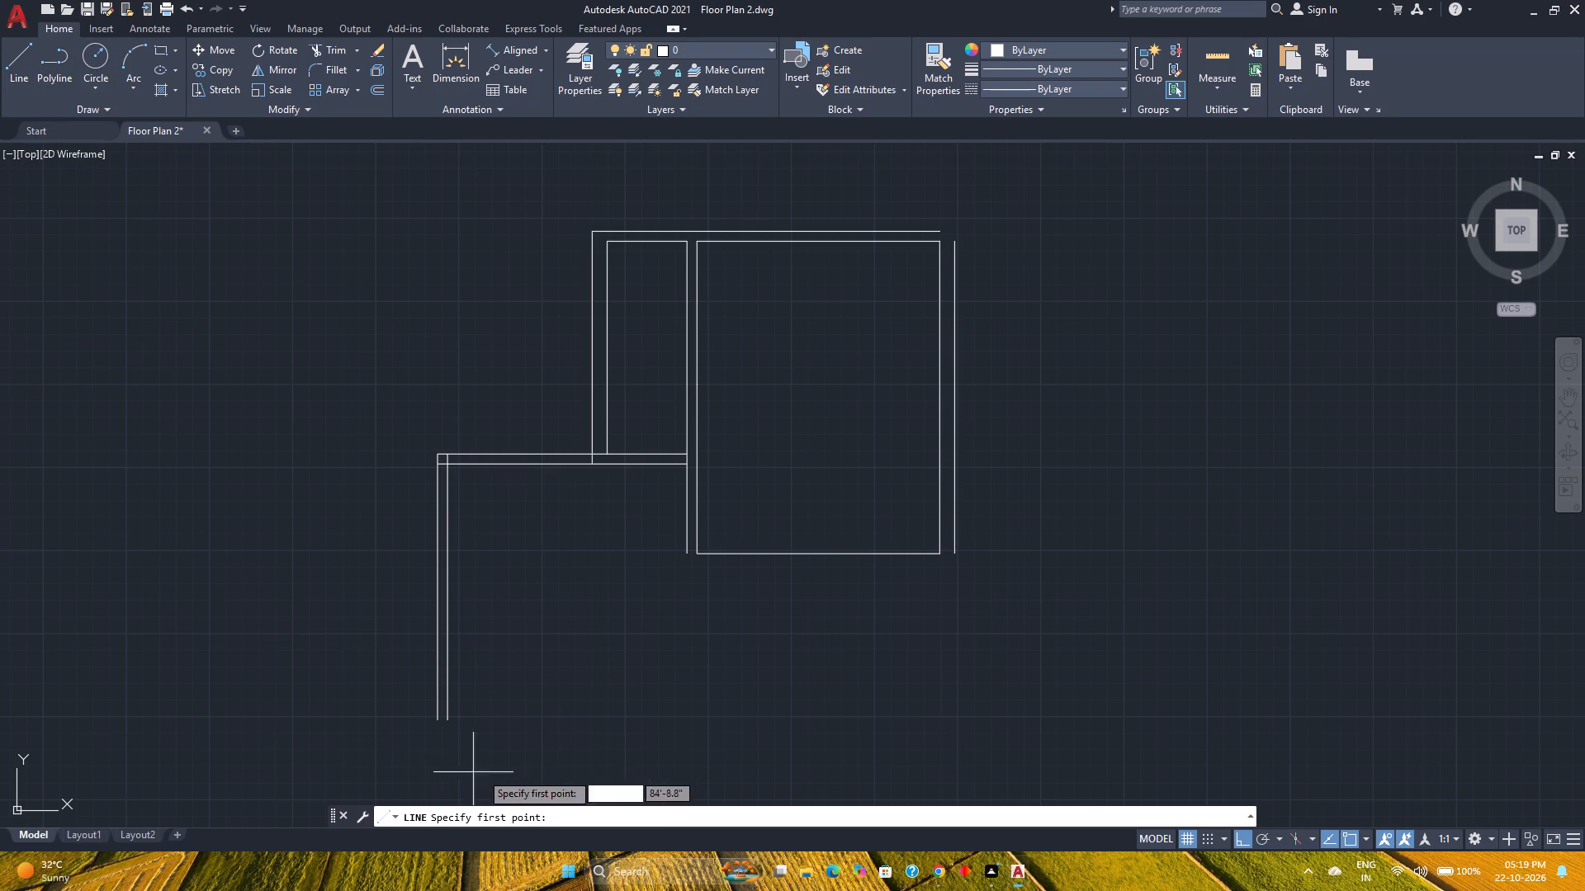
{"action": "middle_click_drag", "start_coordinate": [529, 726], "coordinate": [485, 620]}
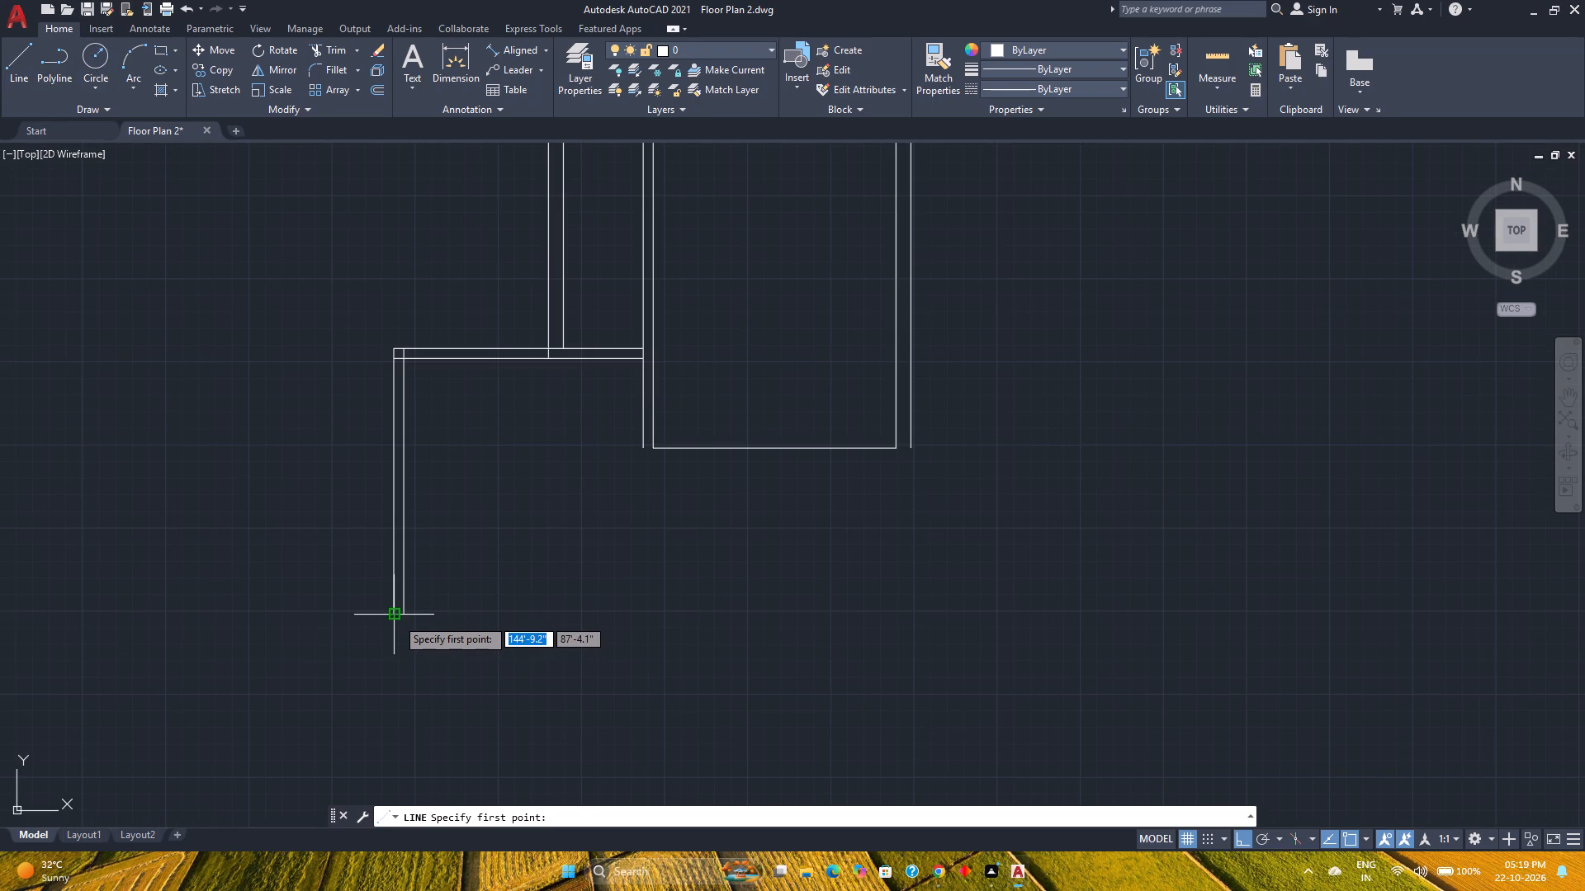
{"action": "left_click", "coordinate": [396, 618]}
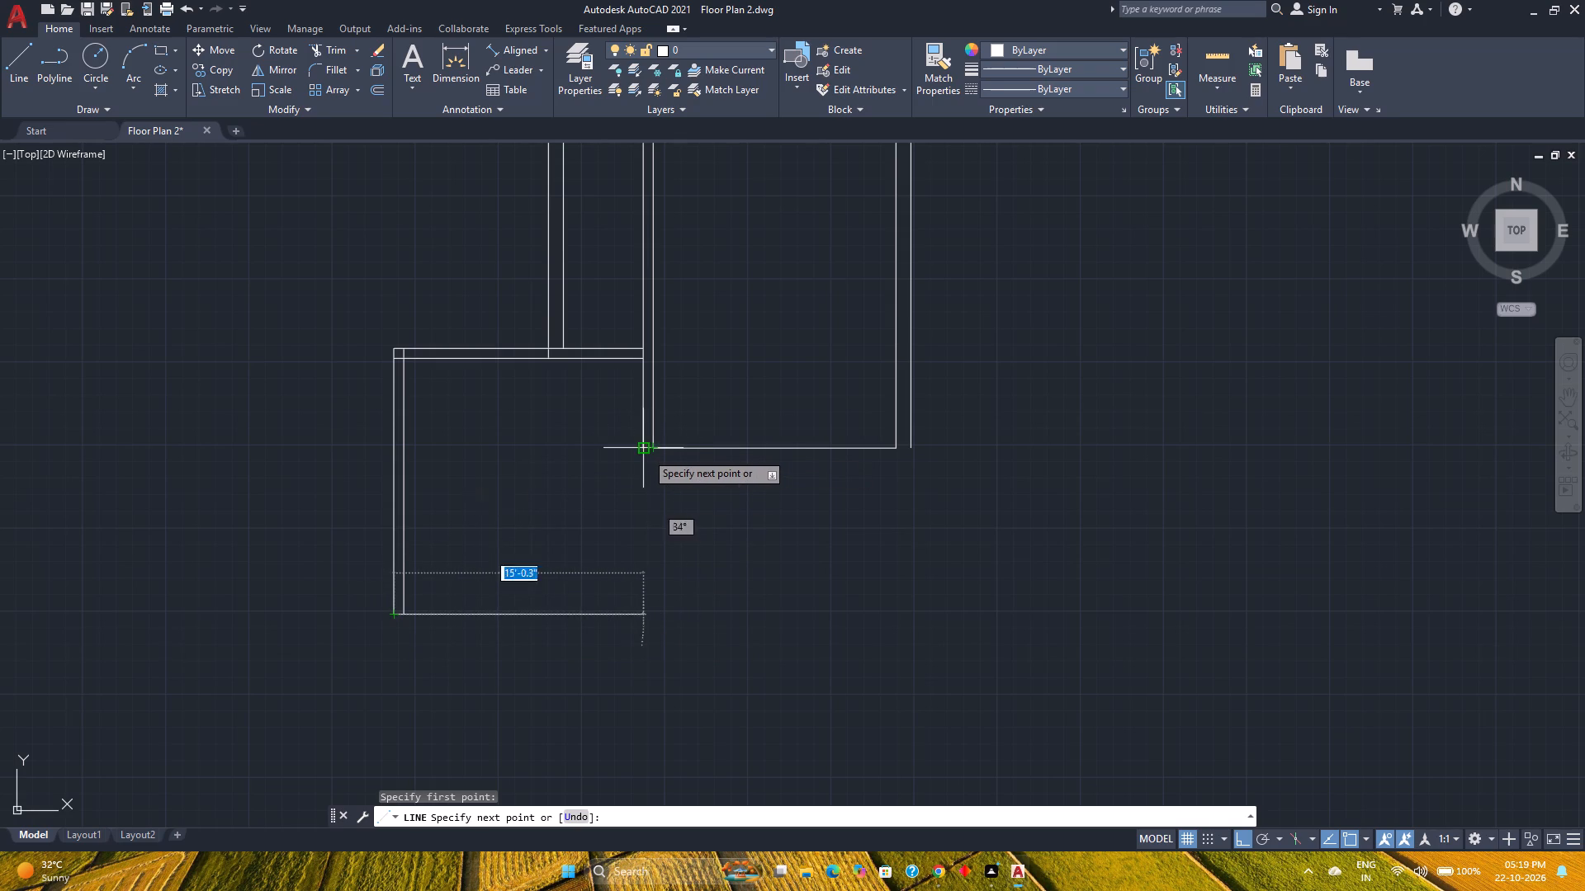
{"action": "left_click", "coordinate": [651, 614]}
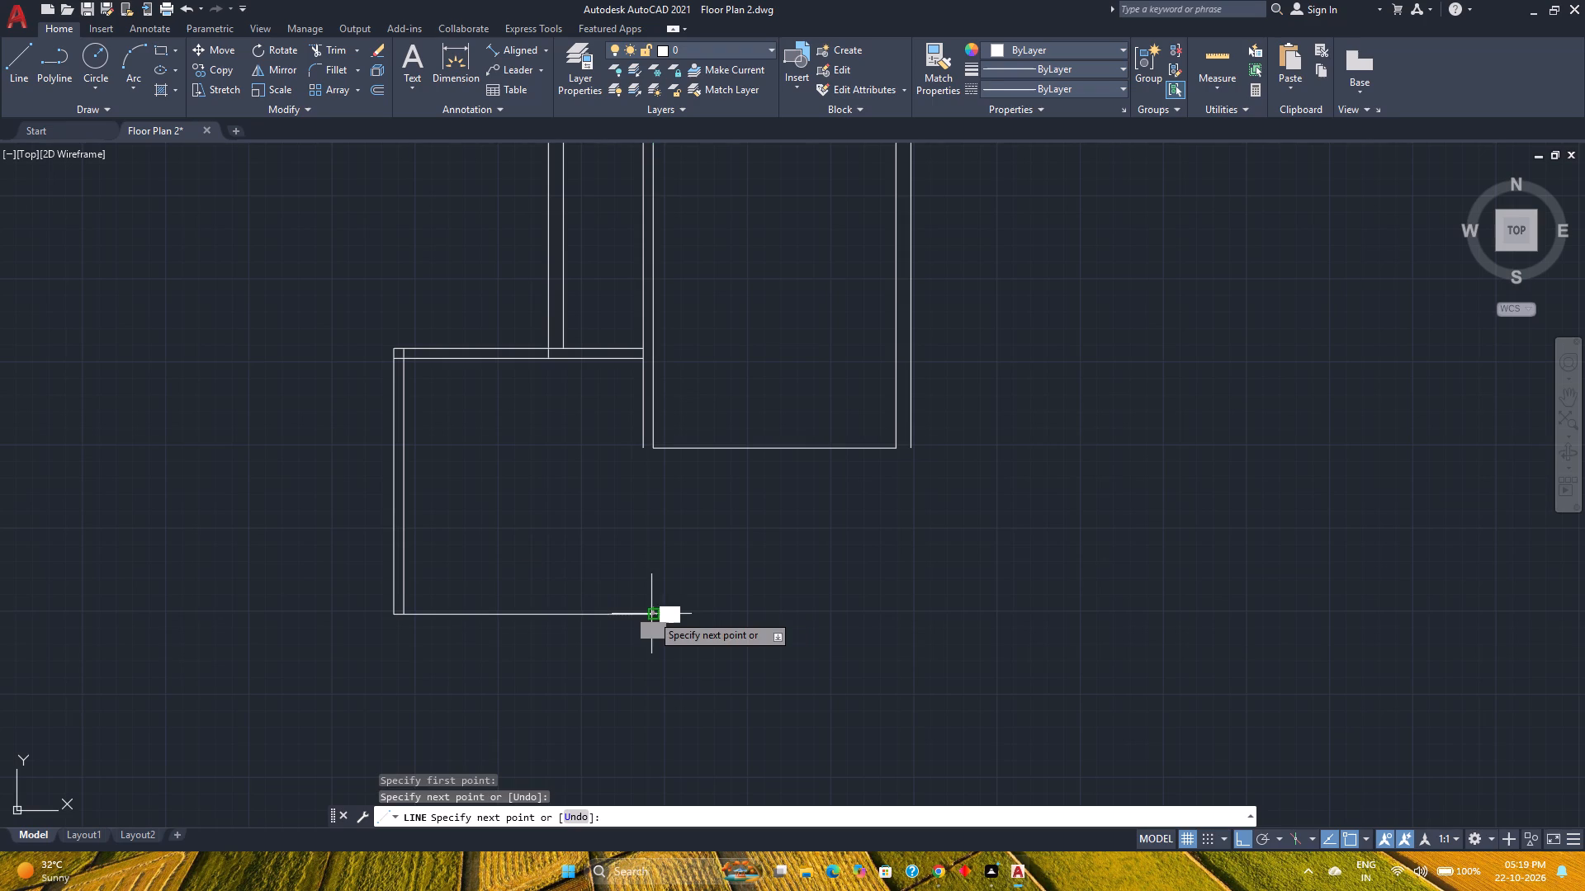
{"action": "key", "text": "Escape"}
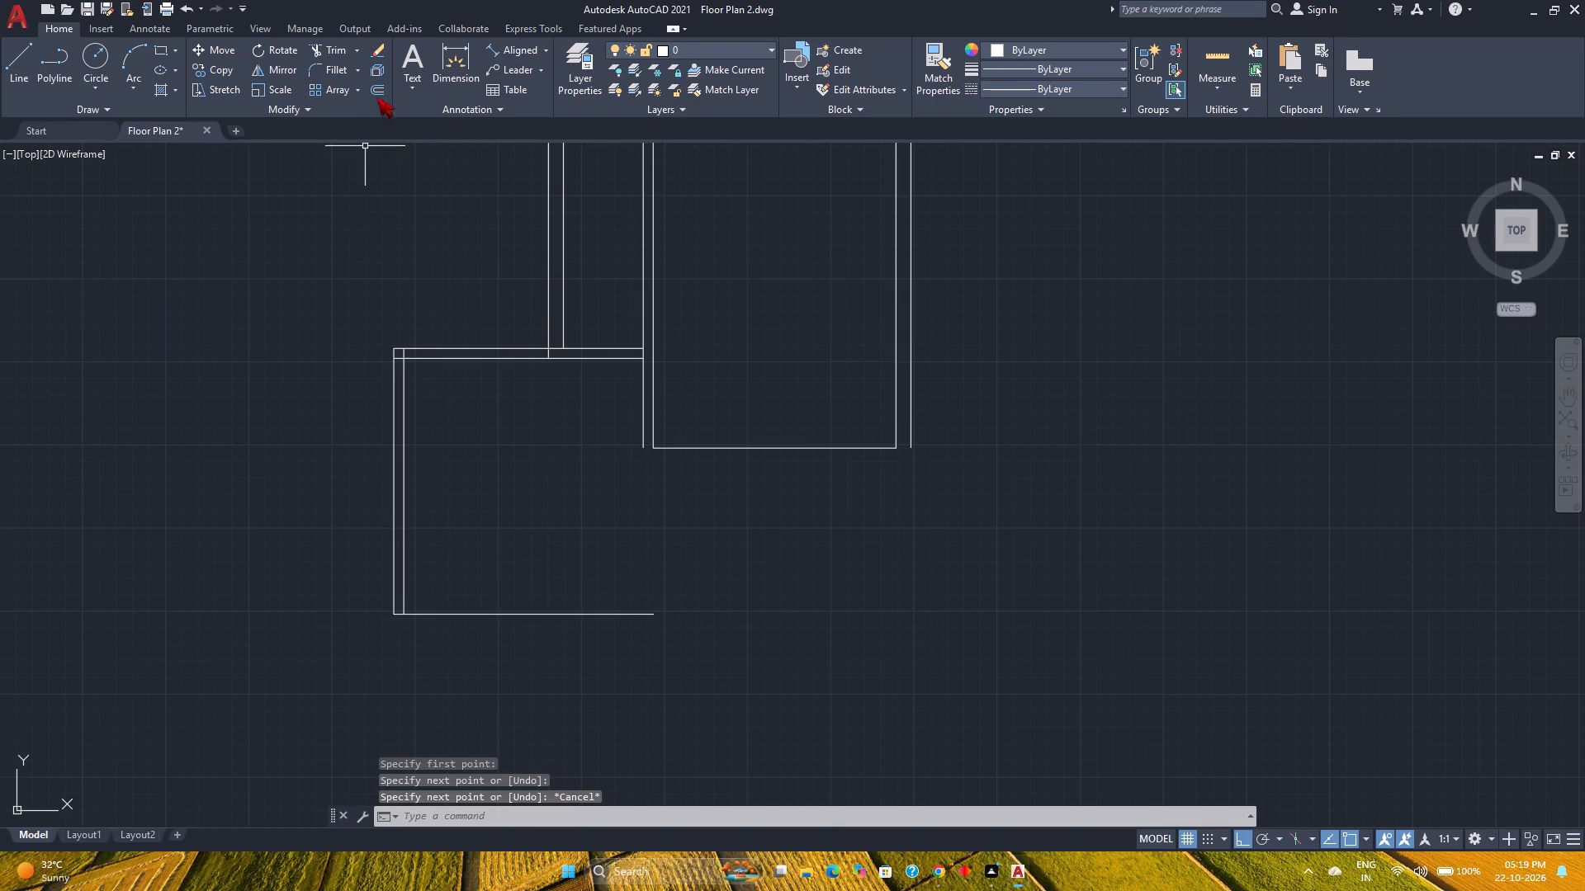
Offset the new horizontal line 6" to the south.
{"action": "left_click", "coordinate": [377, 93]}
{"action": "key", "text": "Return"}
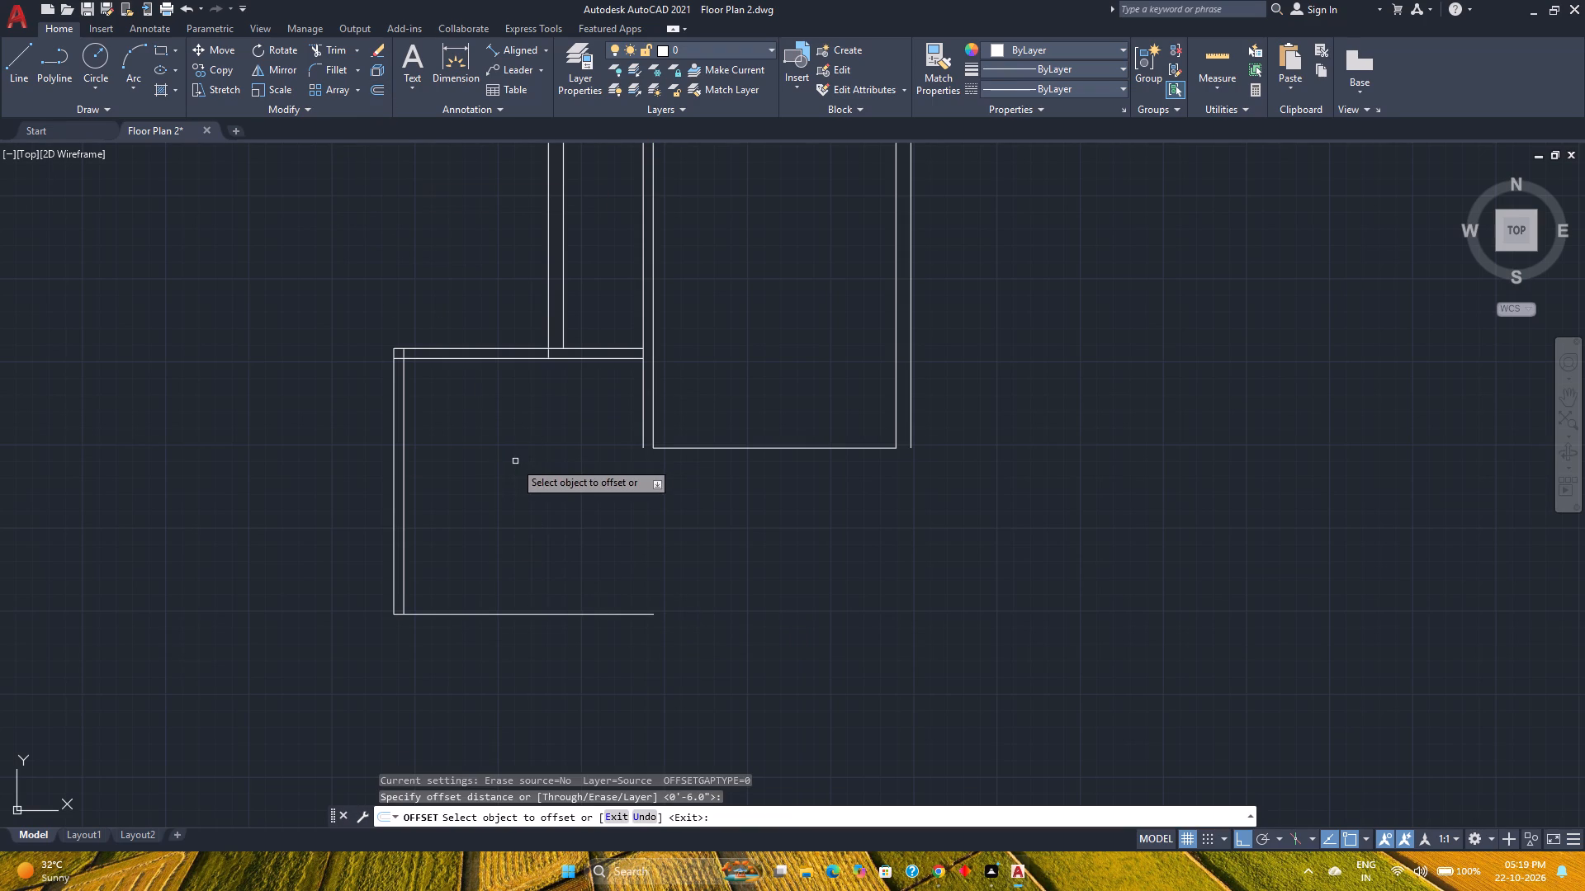
{"action": "left_click", "coordinate": [510, 615]}
{"action": "left_click", "coordinate": [504, 645]}
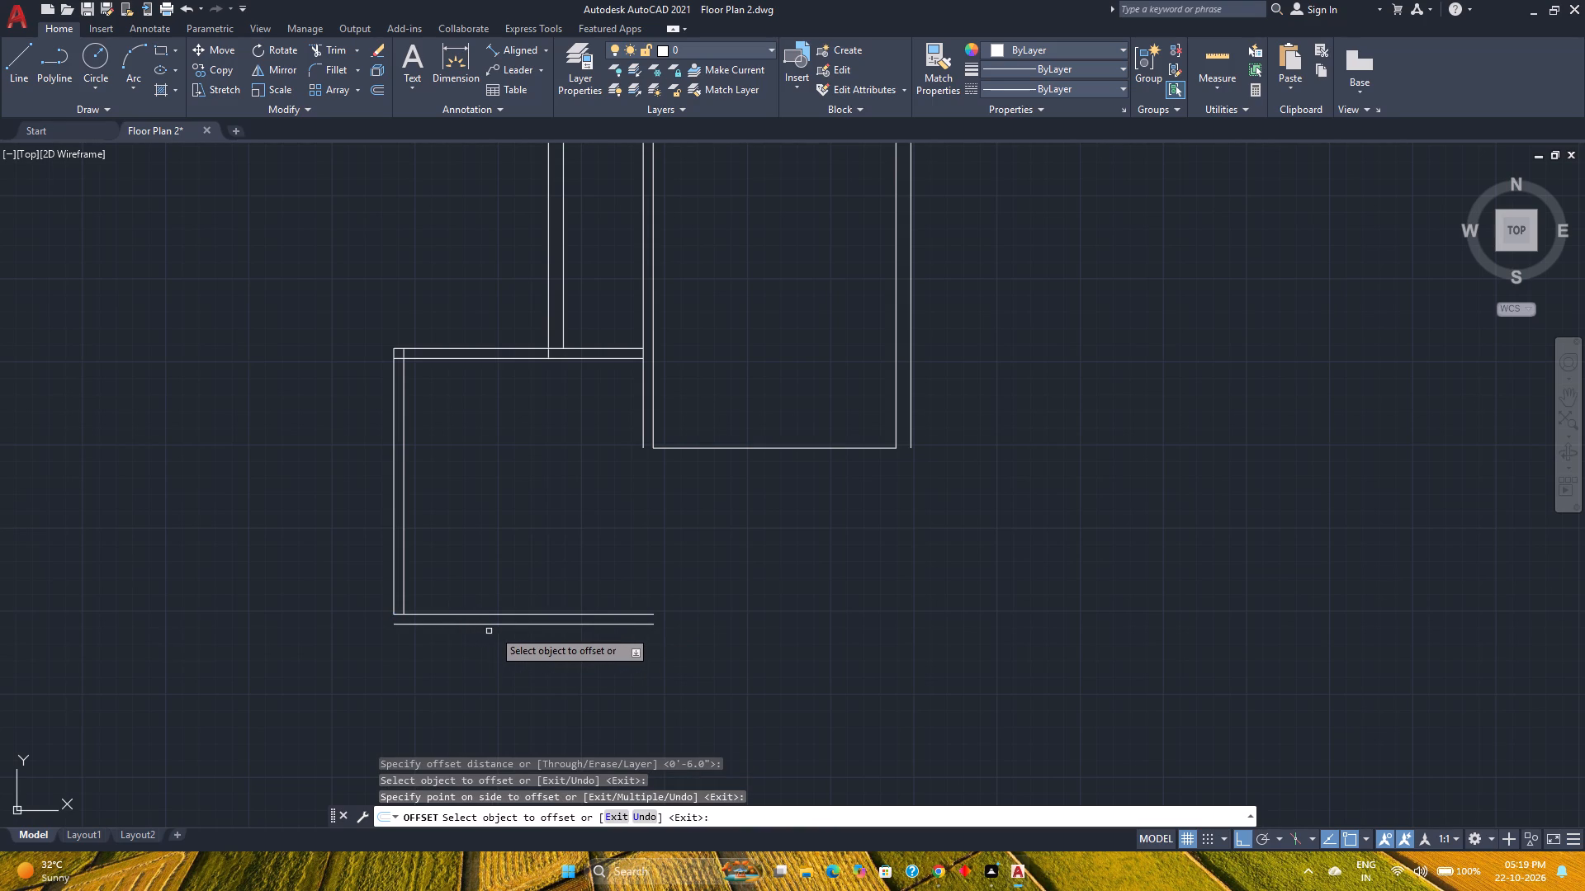
Offset the lower horizontal line 4'6" south, and offset the resulting line another 6" south to form a second wall.
{"action": "left_click", "coordinate": [497, 623]}
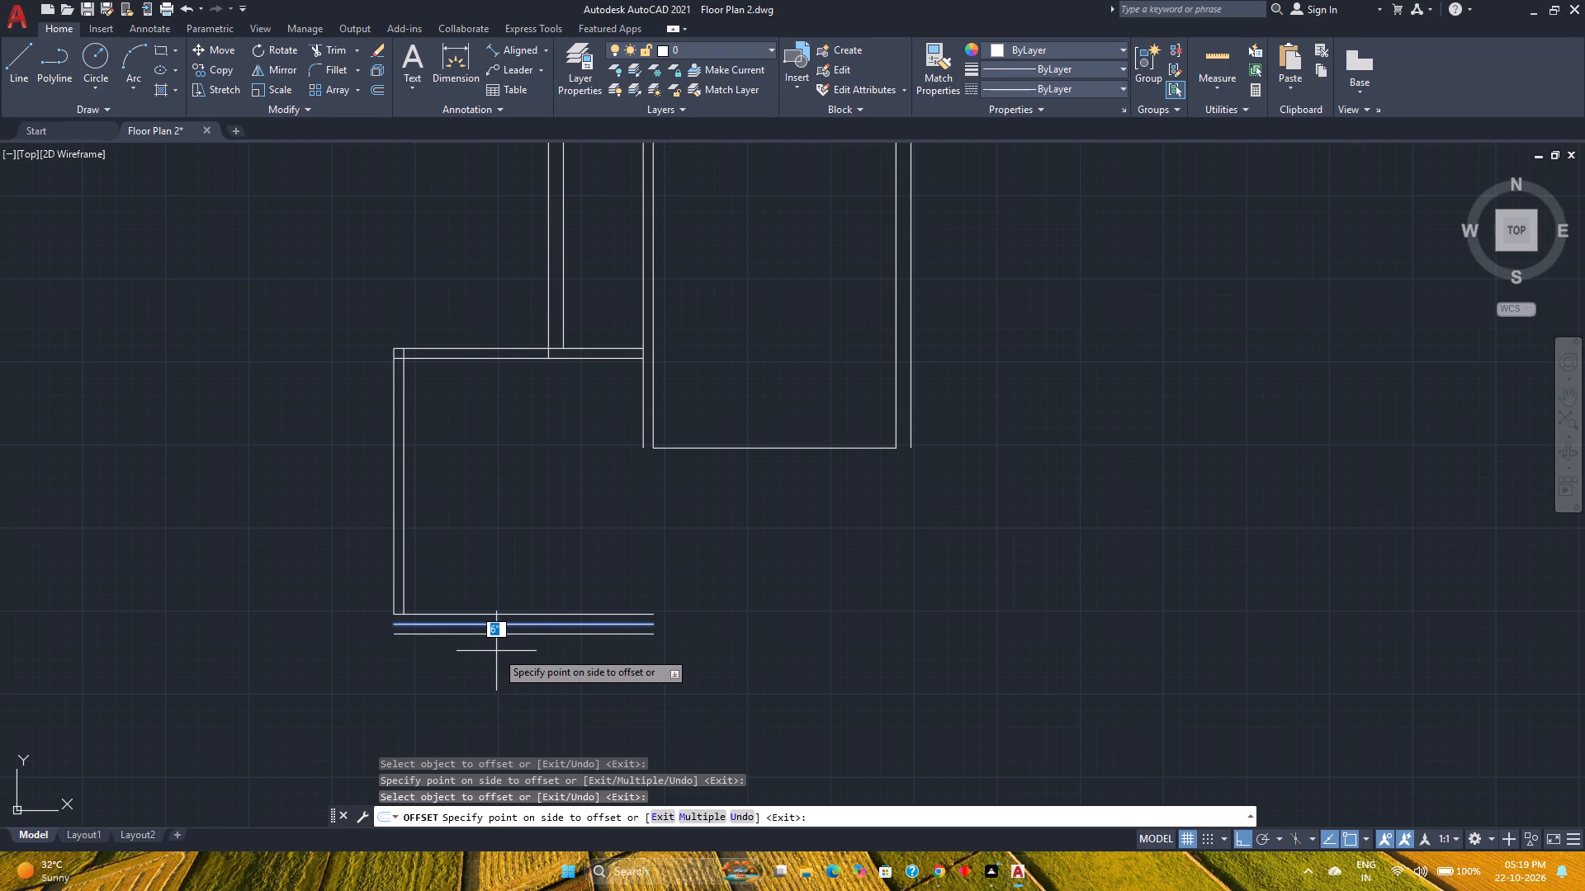
{"action": "type", "text": "4'6"}
{"action": "key", "text": "shift+quotedbl"}
{"action": "key", "text": "Return"}
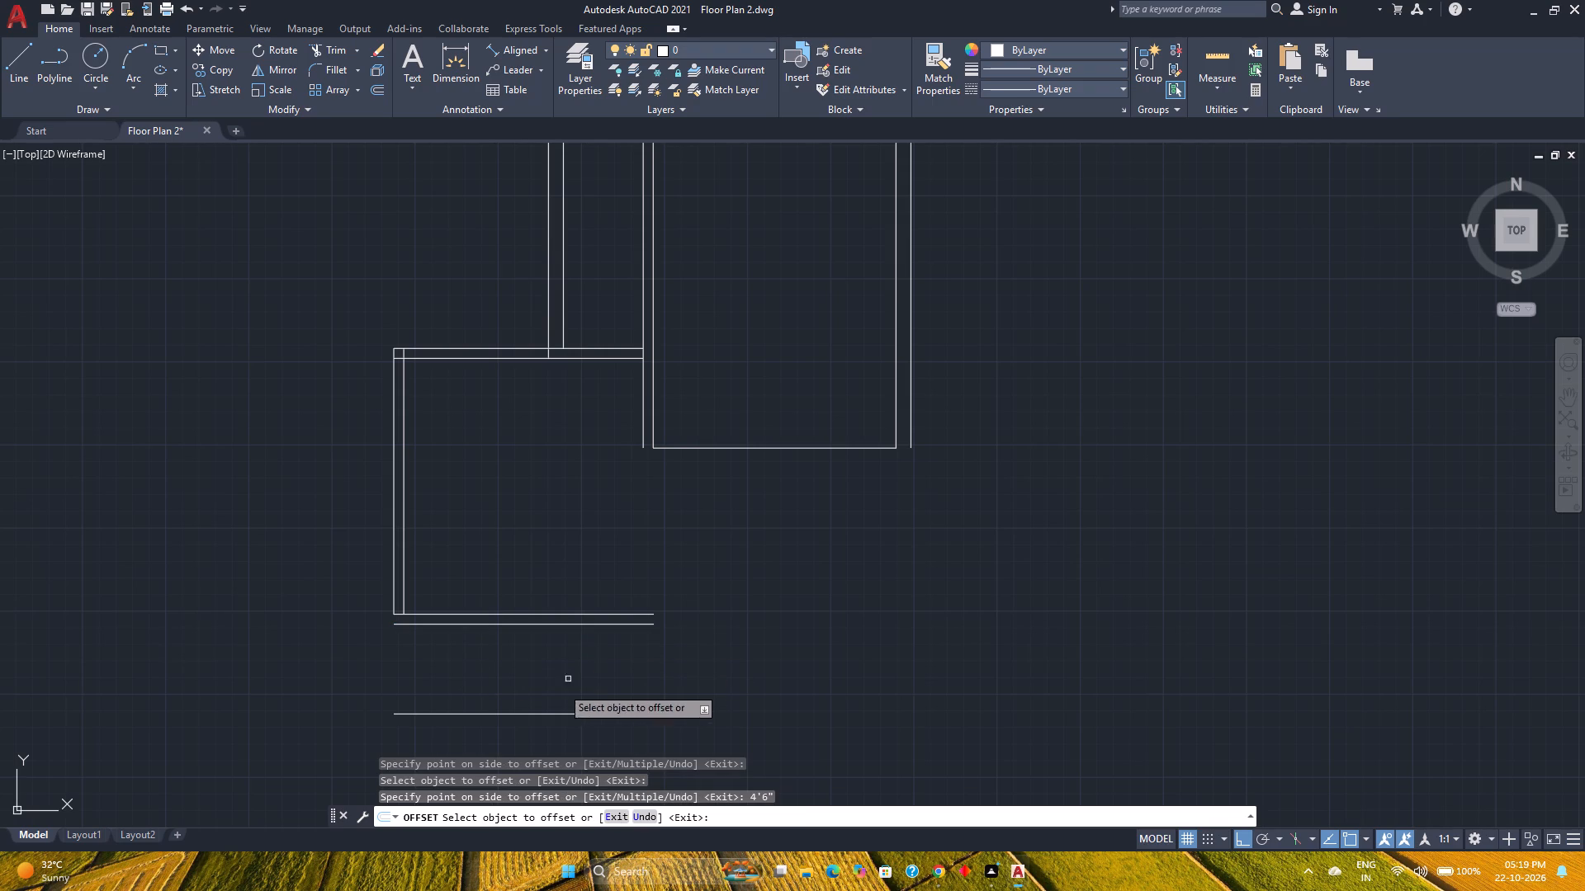
{"action": "left_click", "coordinate": [561, 714]}
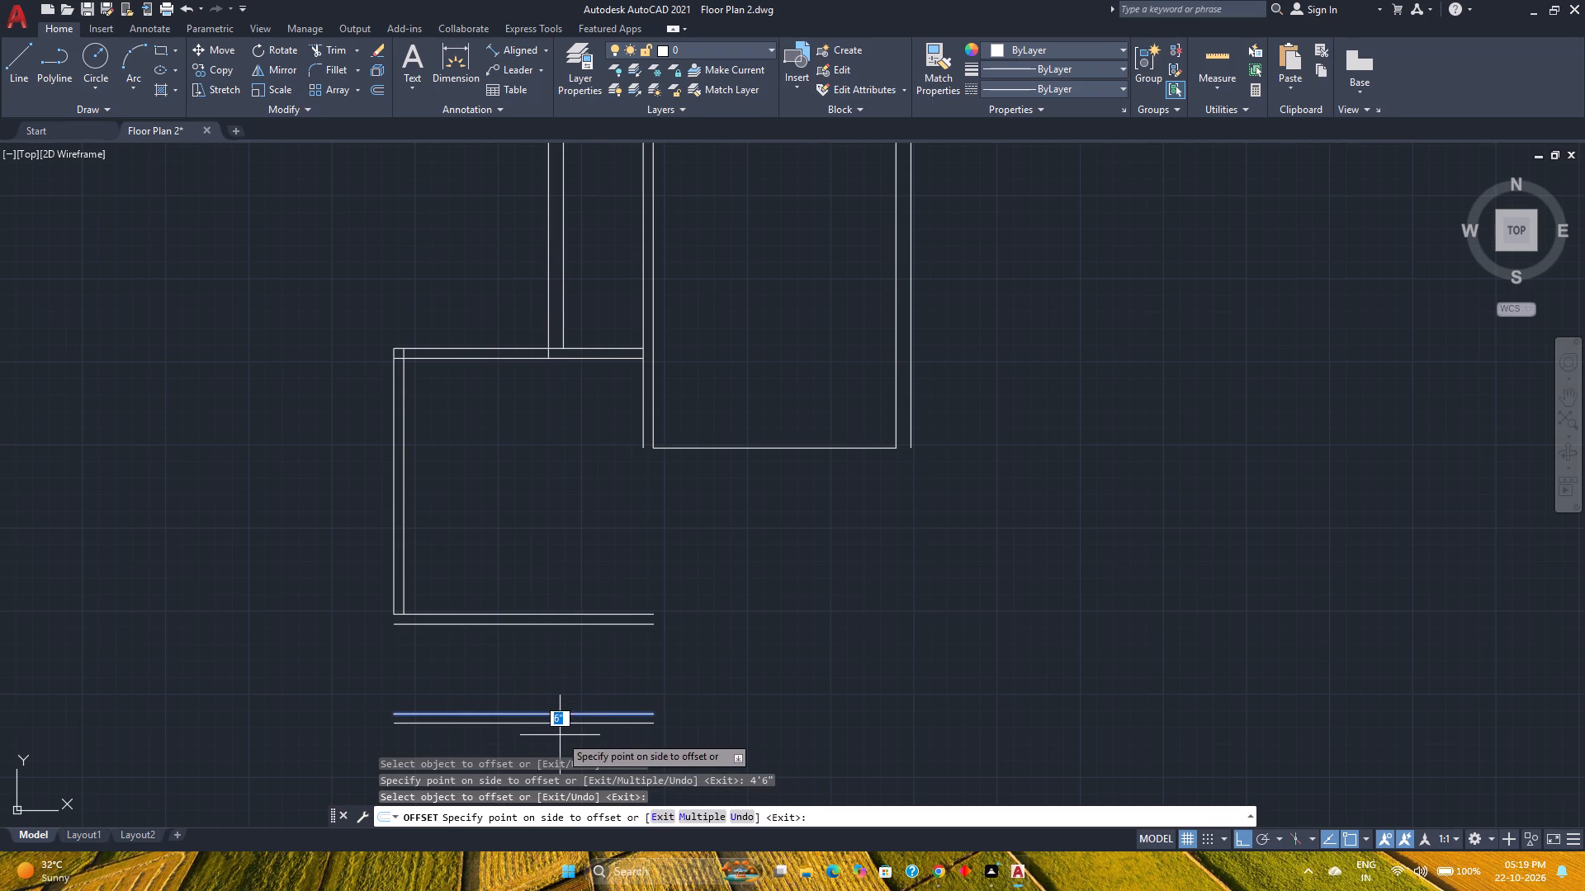
{"action": "left_click", "coordinate": [560, 735]}
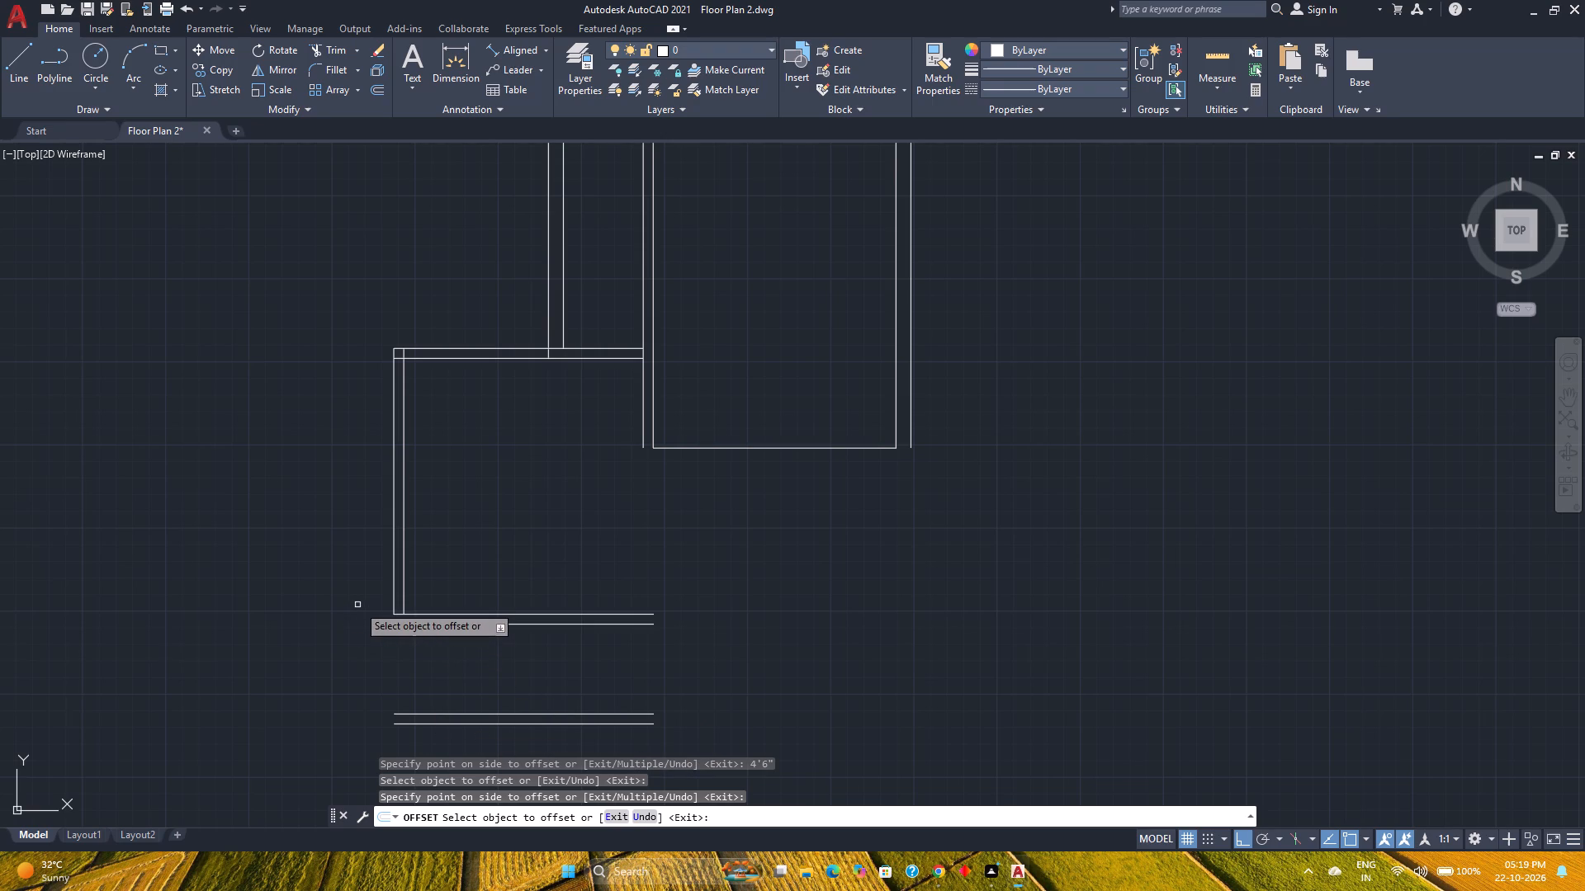
{"action": "left_click", "coordinate": [405, 603], "text": "shift"}
{"action": "key", "text": "Escape"}
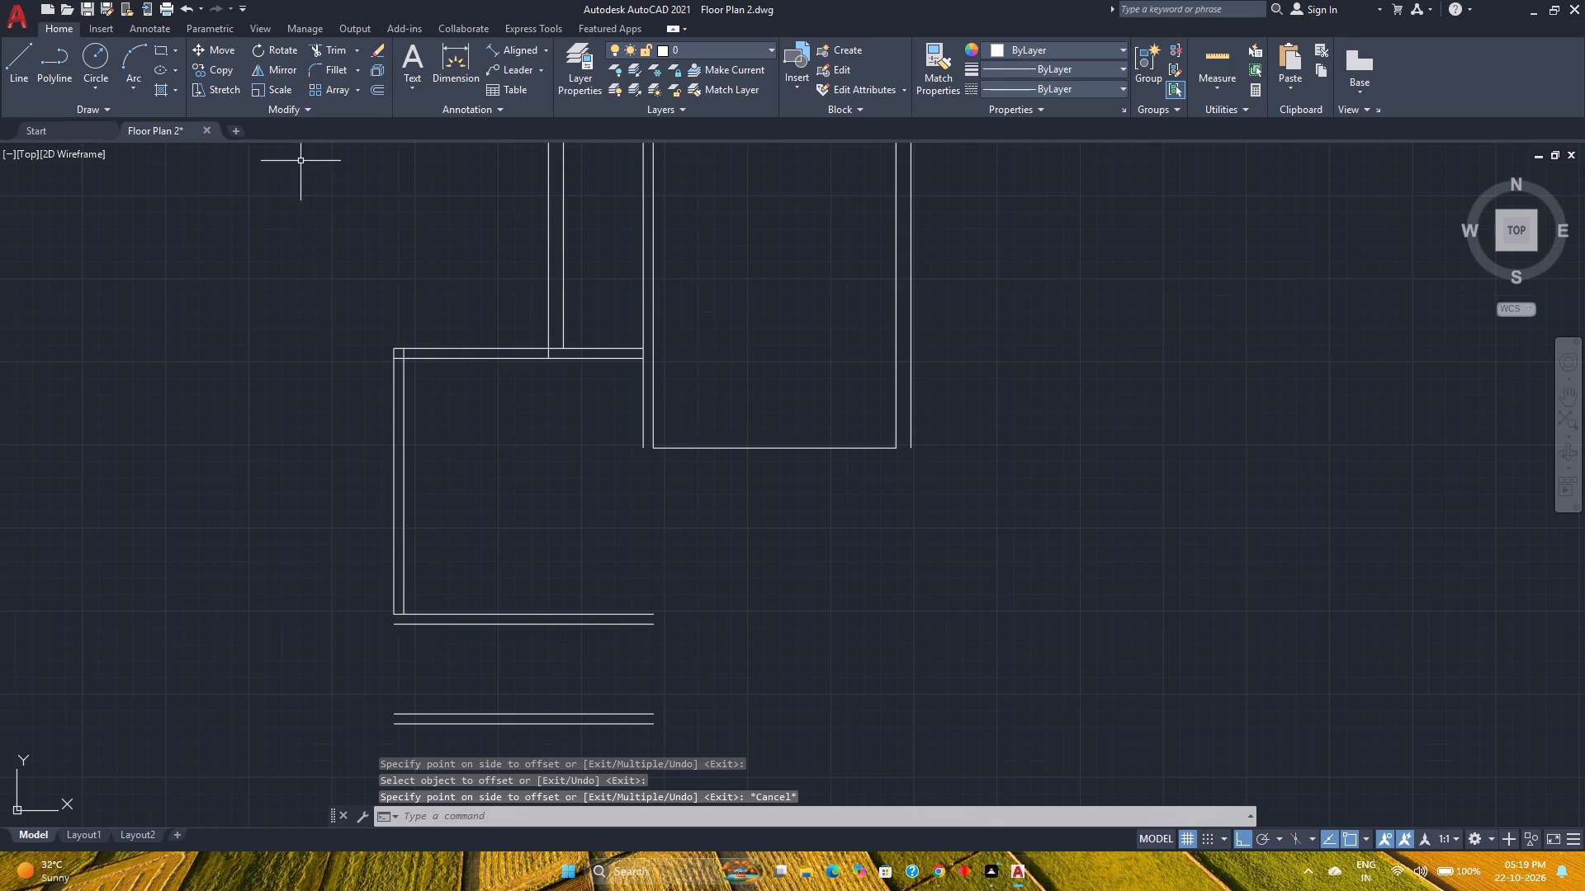
Extend both vertical lines of the west wall south to the southernmost horizontal line.
{"action": "key", "text": "e"}
{"action": "key", "text": "x"}
{"action": "key", "text": "Return"}
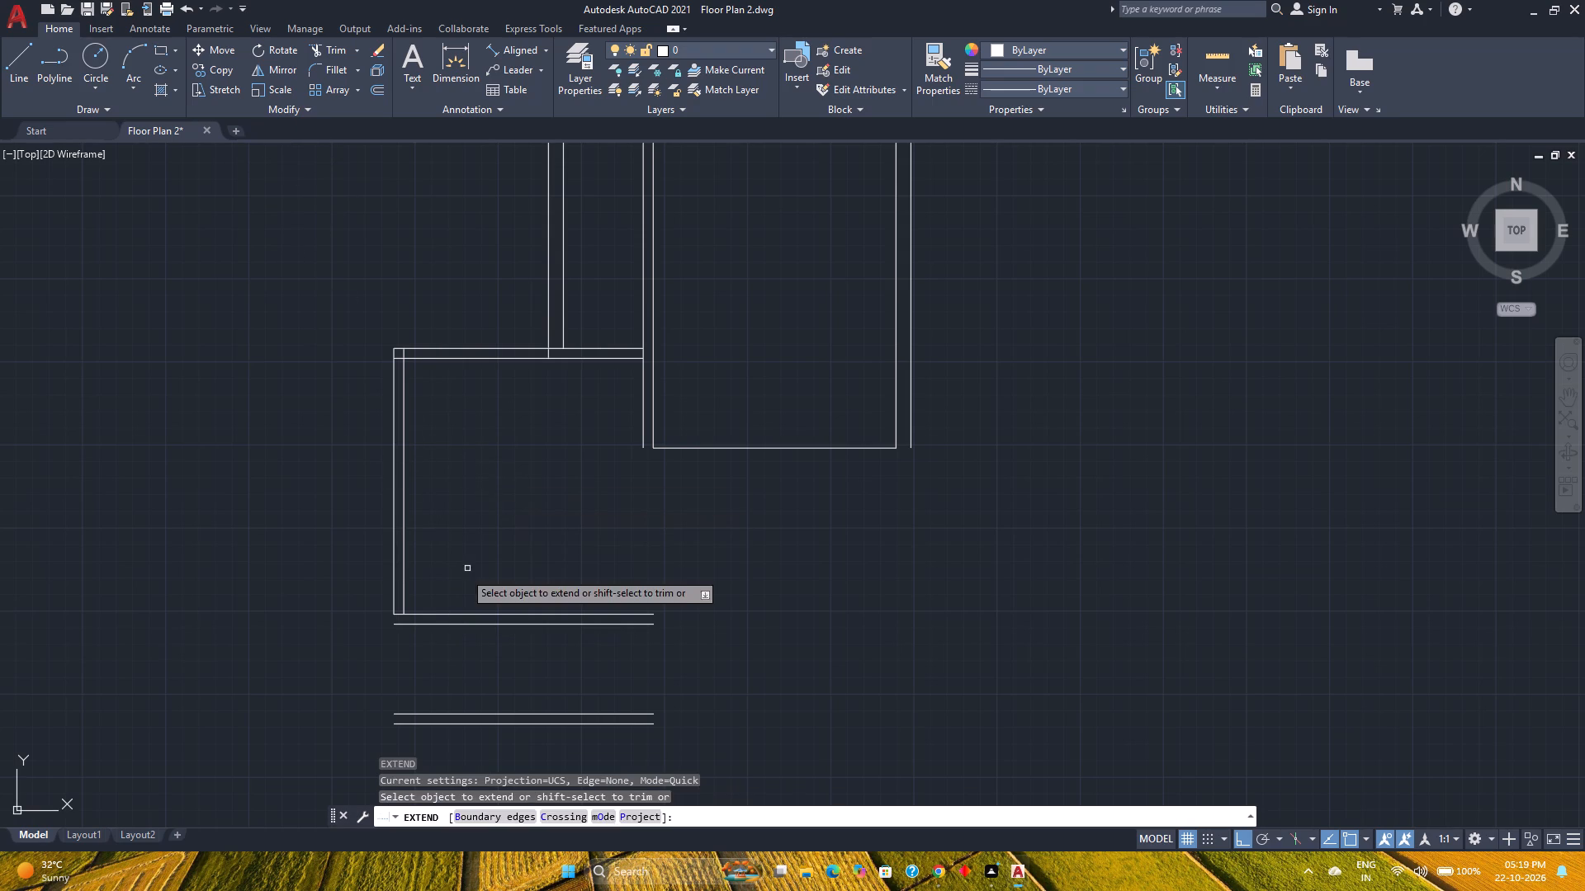
{"action": "left_click", "coordinate": [450, 585]}
{"action": "left_click", "coordinate": [329, 582]}
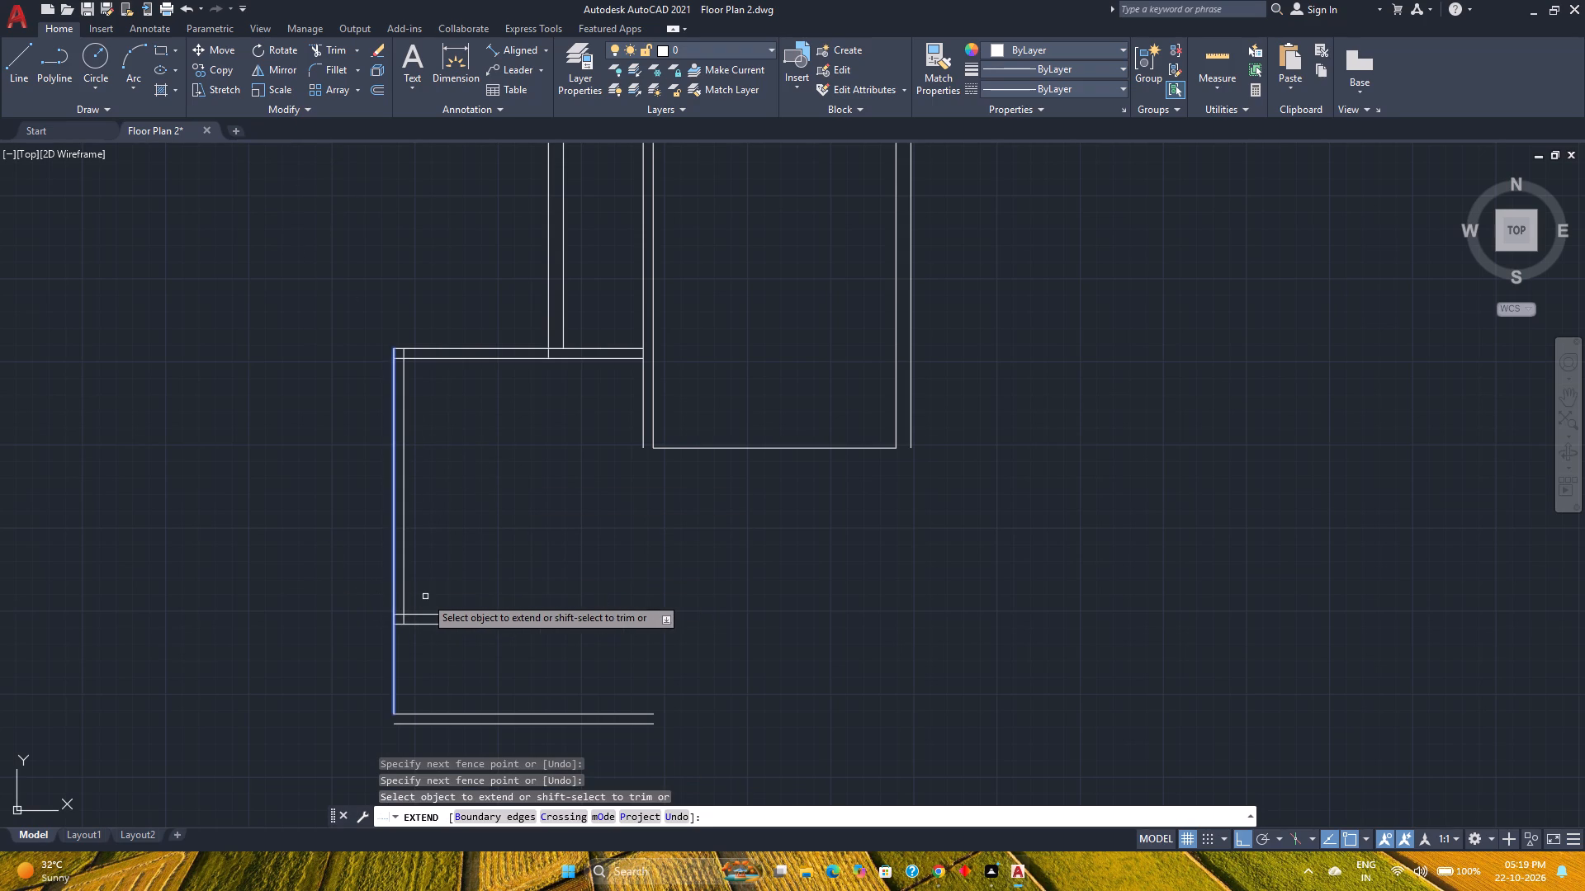
{"action": "left_click", "coordinate": [425, 596]}
{"action": "left_click", "coordinate": [357, 603]}
{"action": "left_click", "coordinate": [449, 686]}
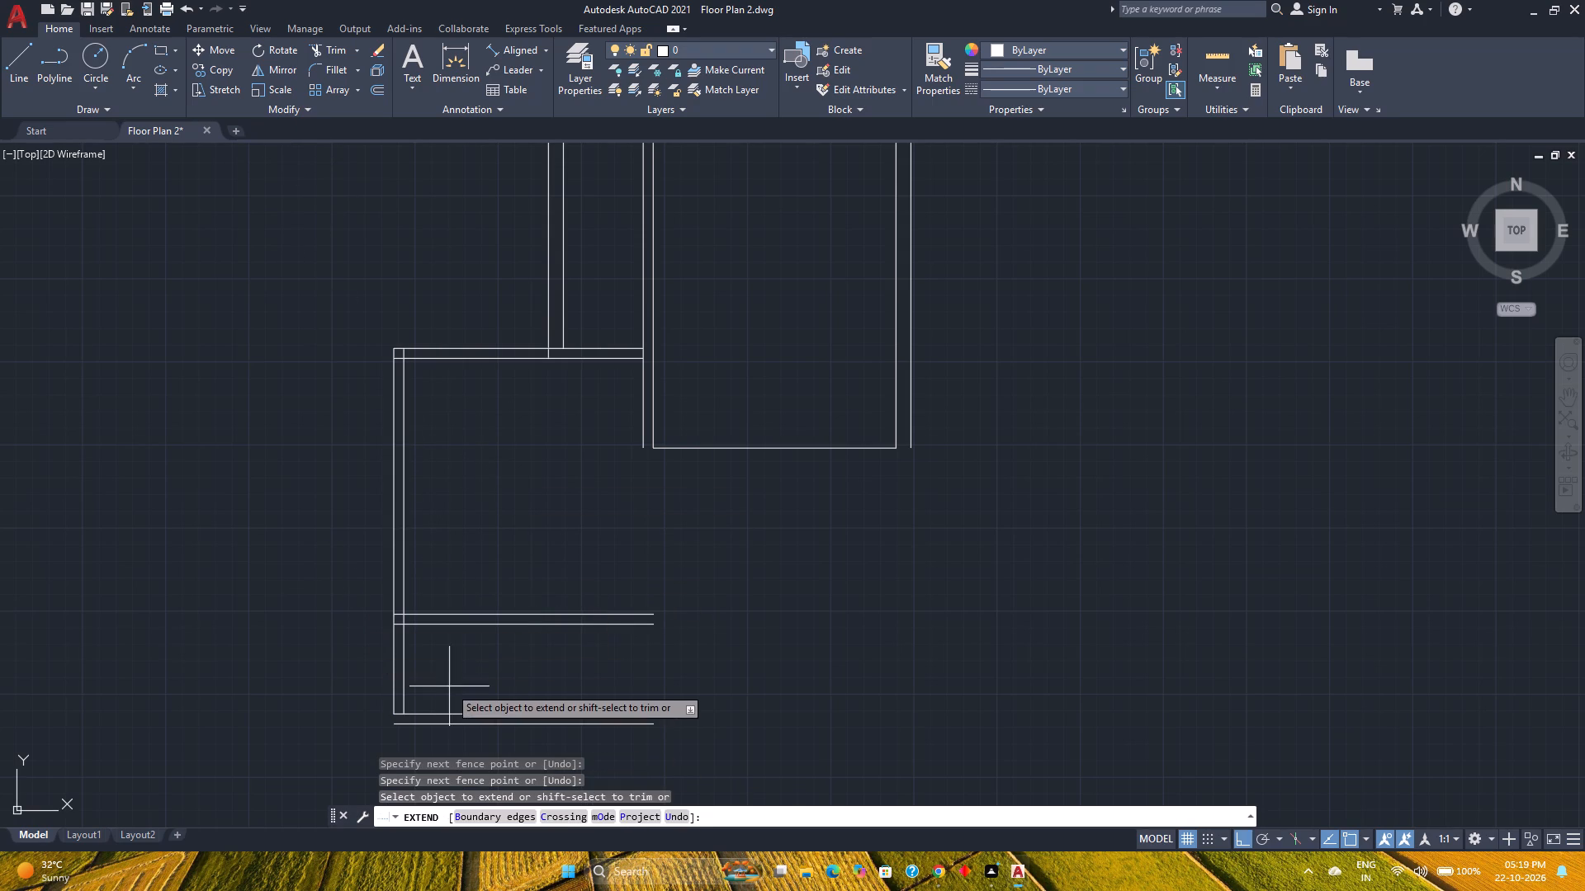
{"action": "left_click", "coordinate": [347, 689]}
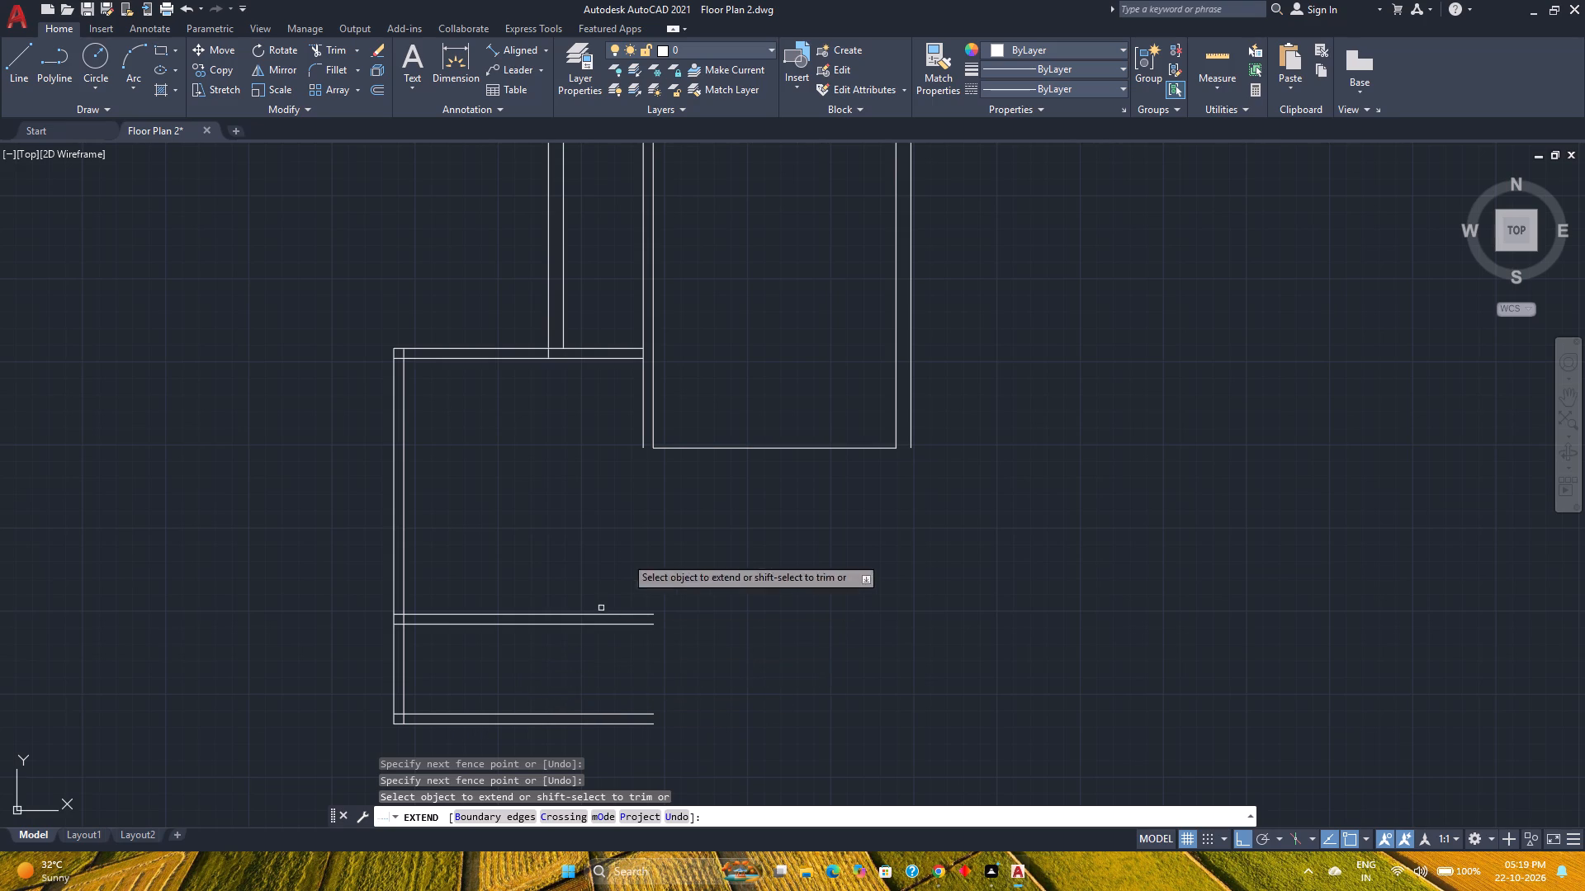
Fillet the upper south wall's two lines with the matching inner and outer vertical lines of the wall shared with the large room.
{"action": "left_click", "coordinate": [311, 66]}
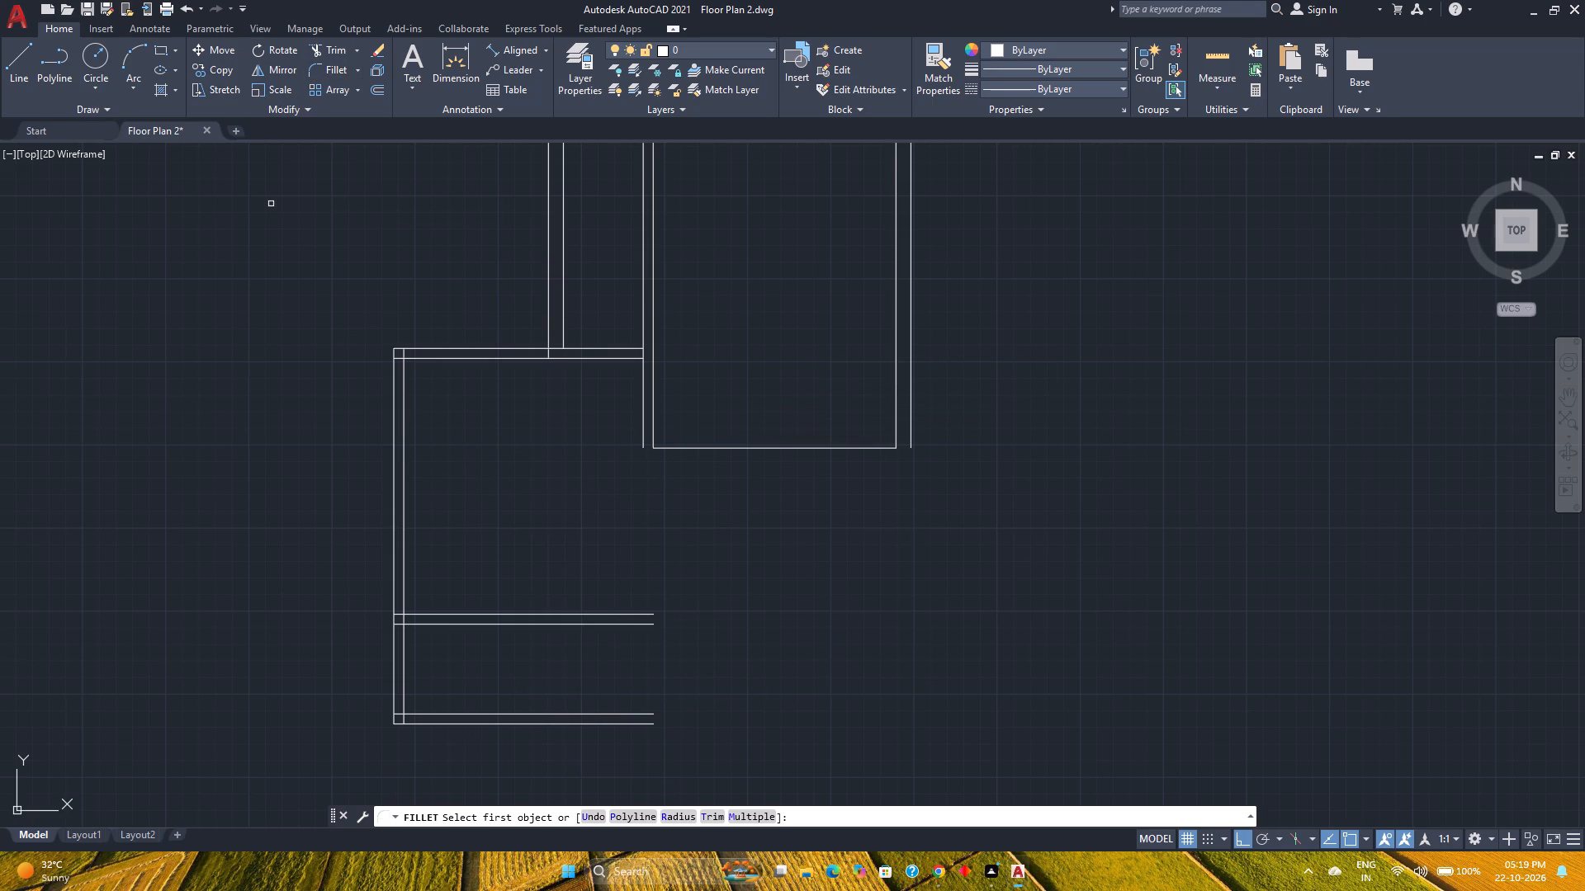
{"action": "left_click", "coordinate": [581, 615]}
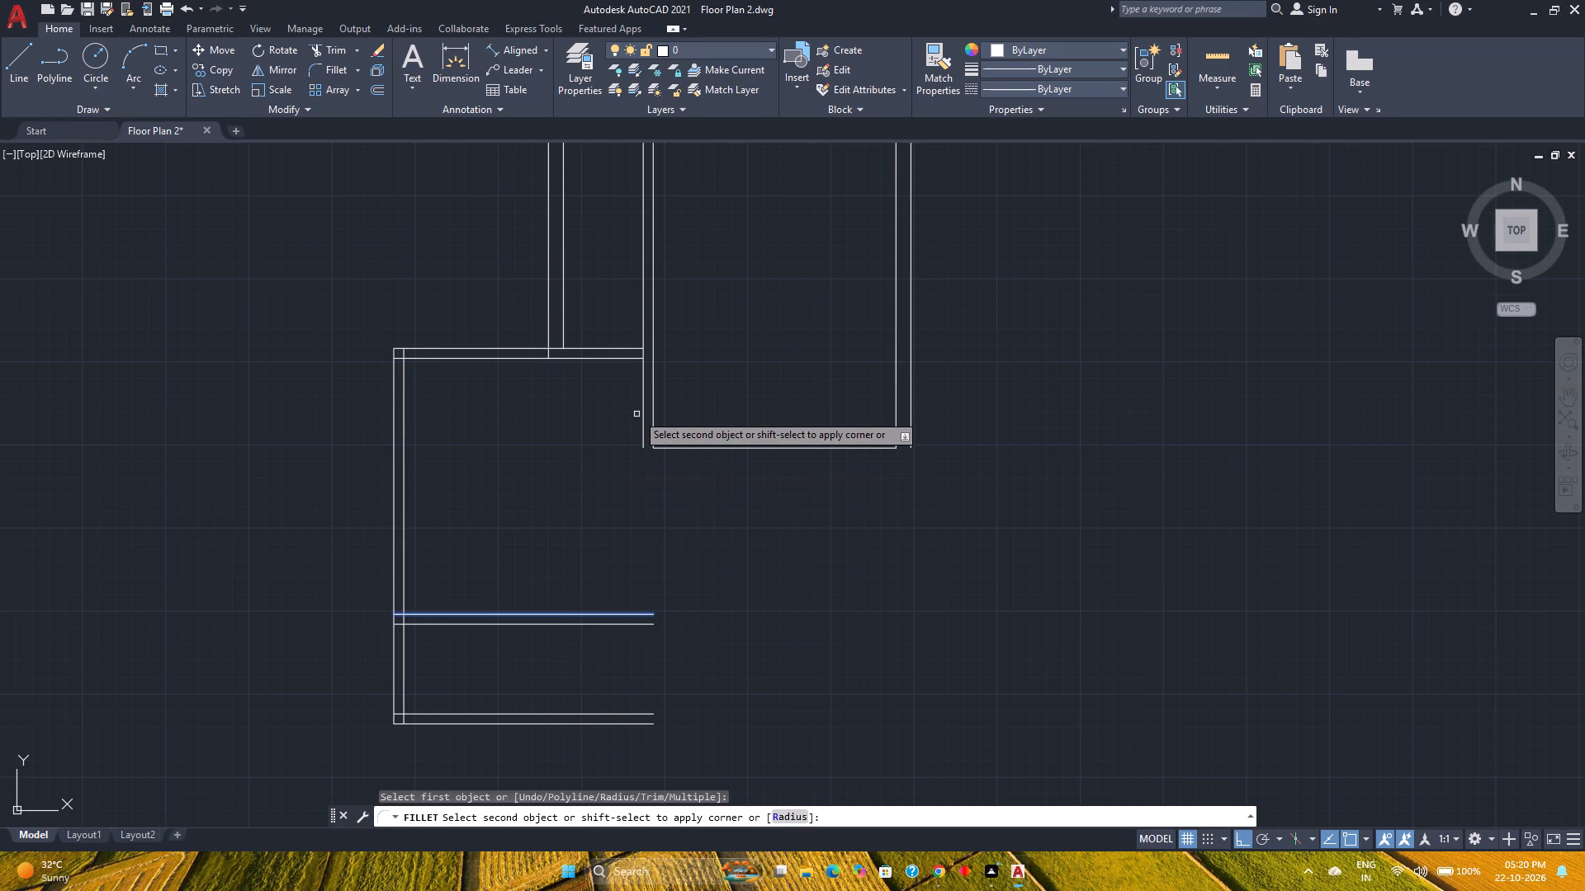
{"action": "left_click", "coordinate": [642, 407]}
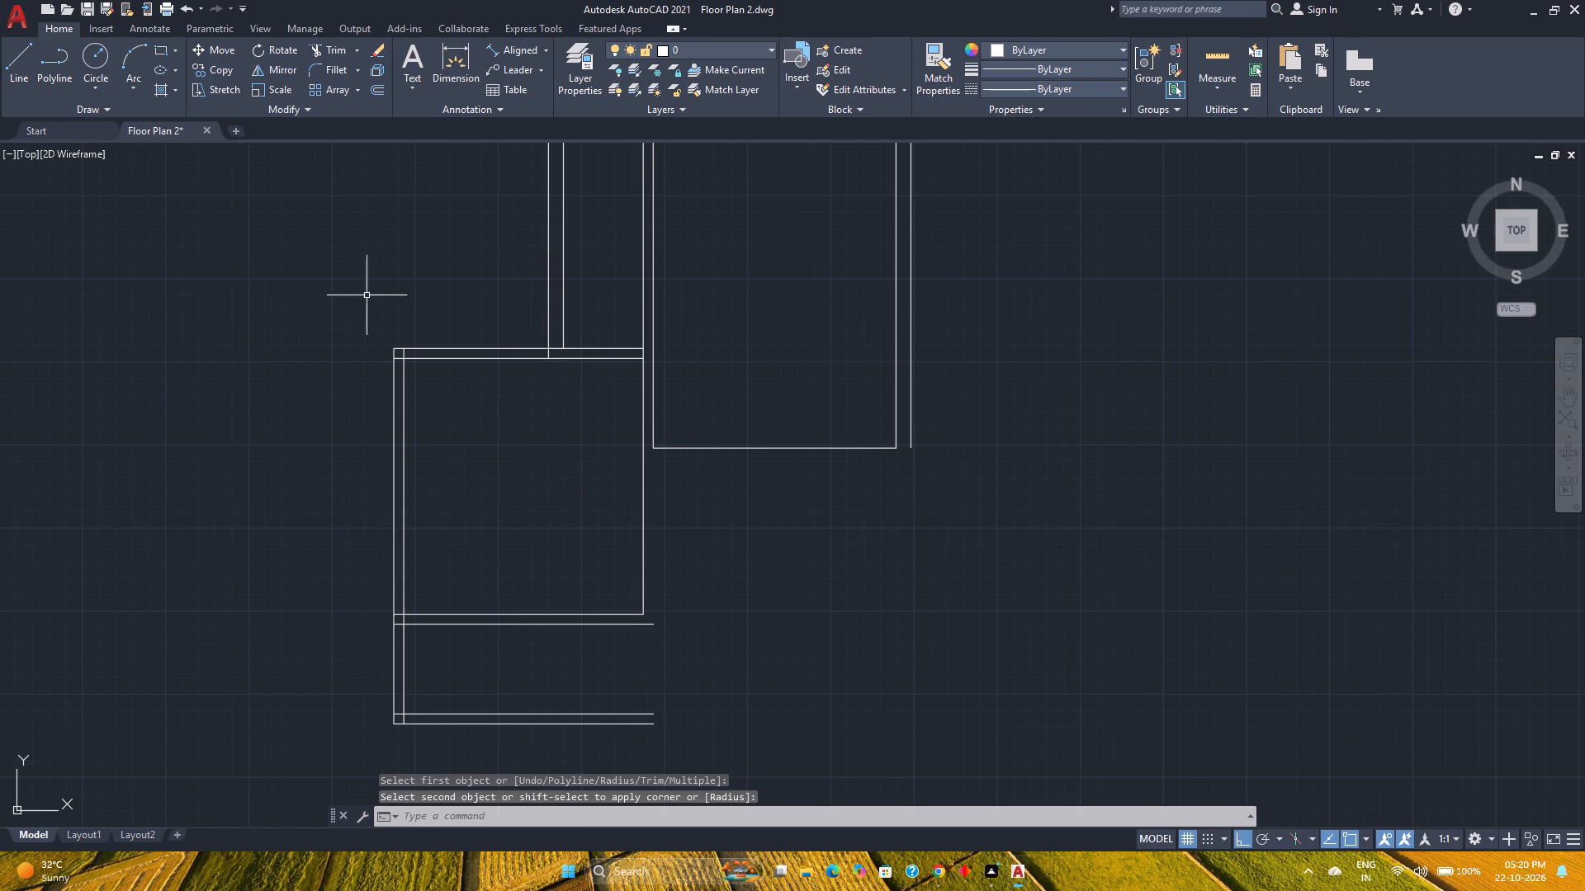
{"action": "key", "text": "space"}
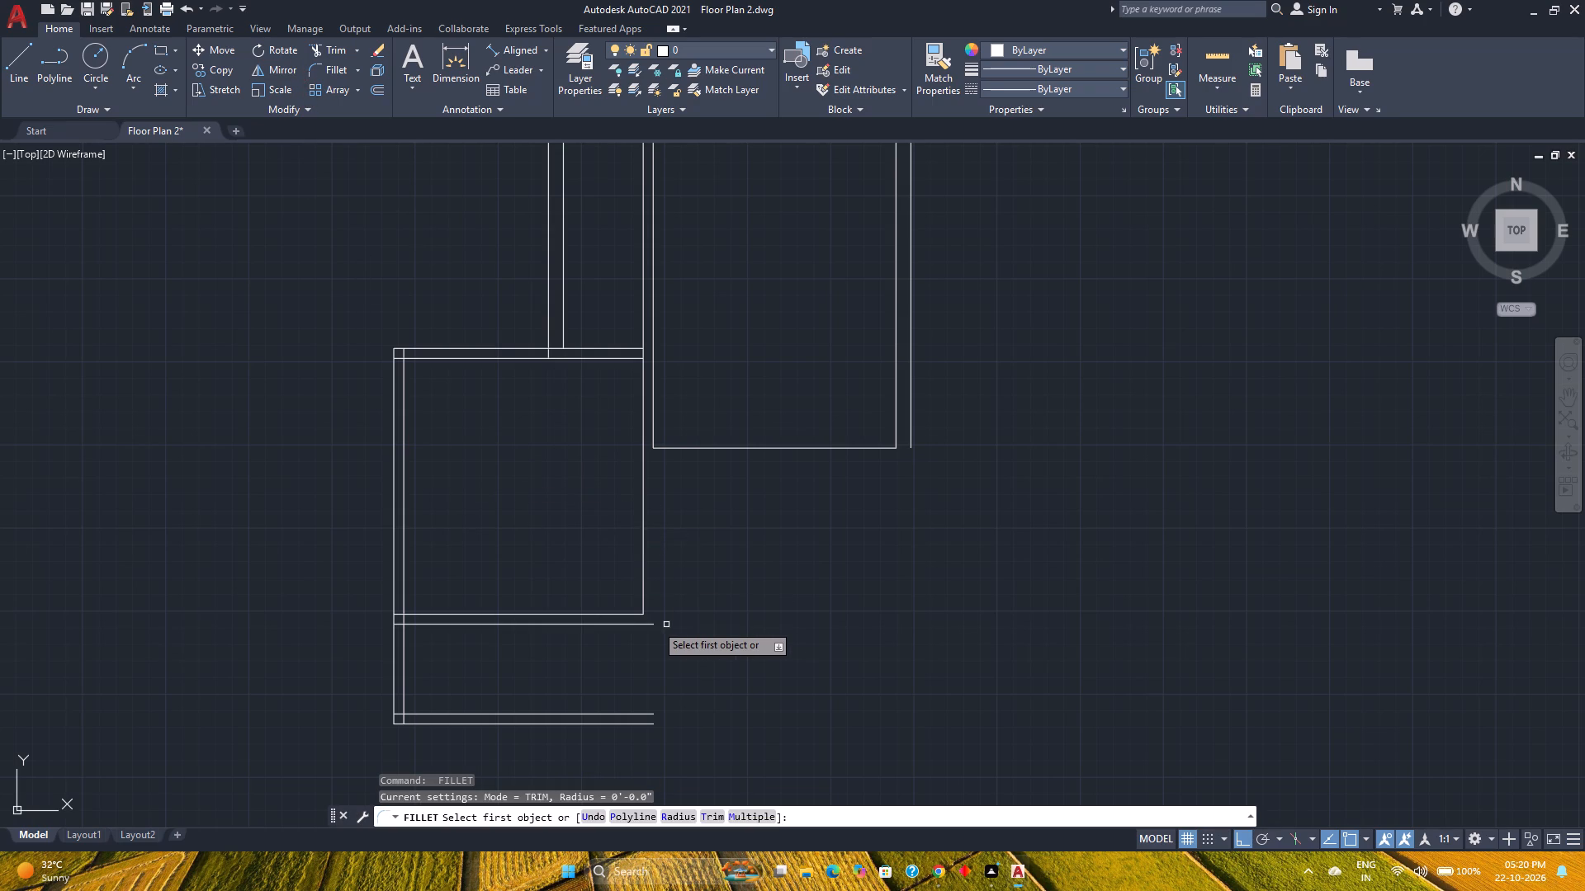
{"action": "left_click", "coordinate": [646, 624]}
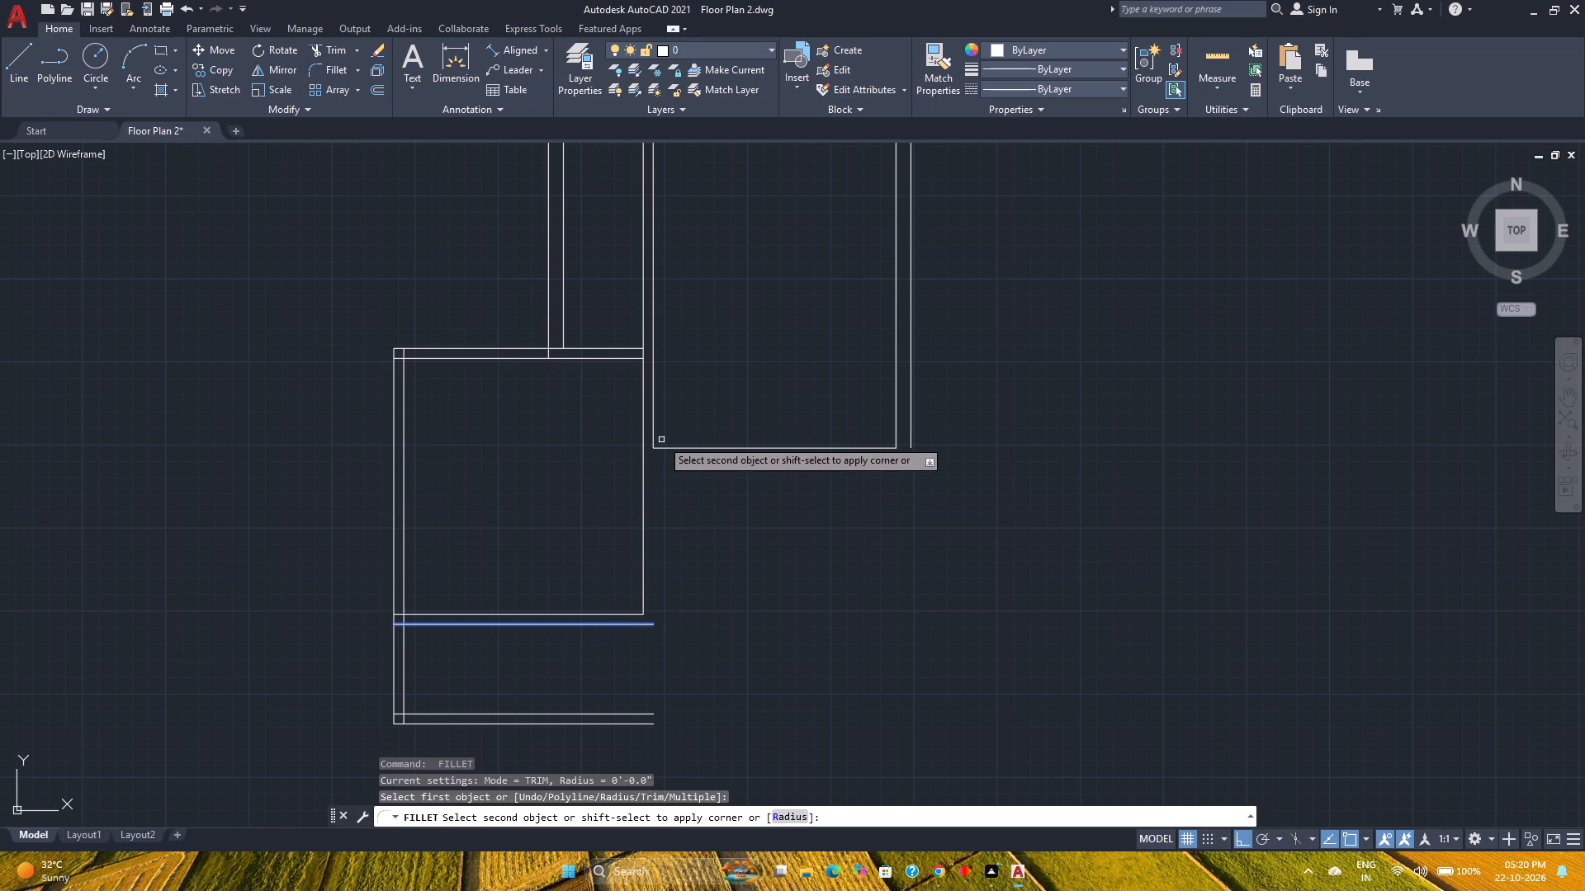
{"action": "left_click", "coordinate": [654, 429]}
Offset the large room's south line 6" to the south.
{"action": "scroll", "coordinate": [790, 539], "scroll_direction": "down", "scroll_amount": 1}
{"action": "middle_click_drag", "start_coordinate": [790, 539], "coordinate": [756, 565]}
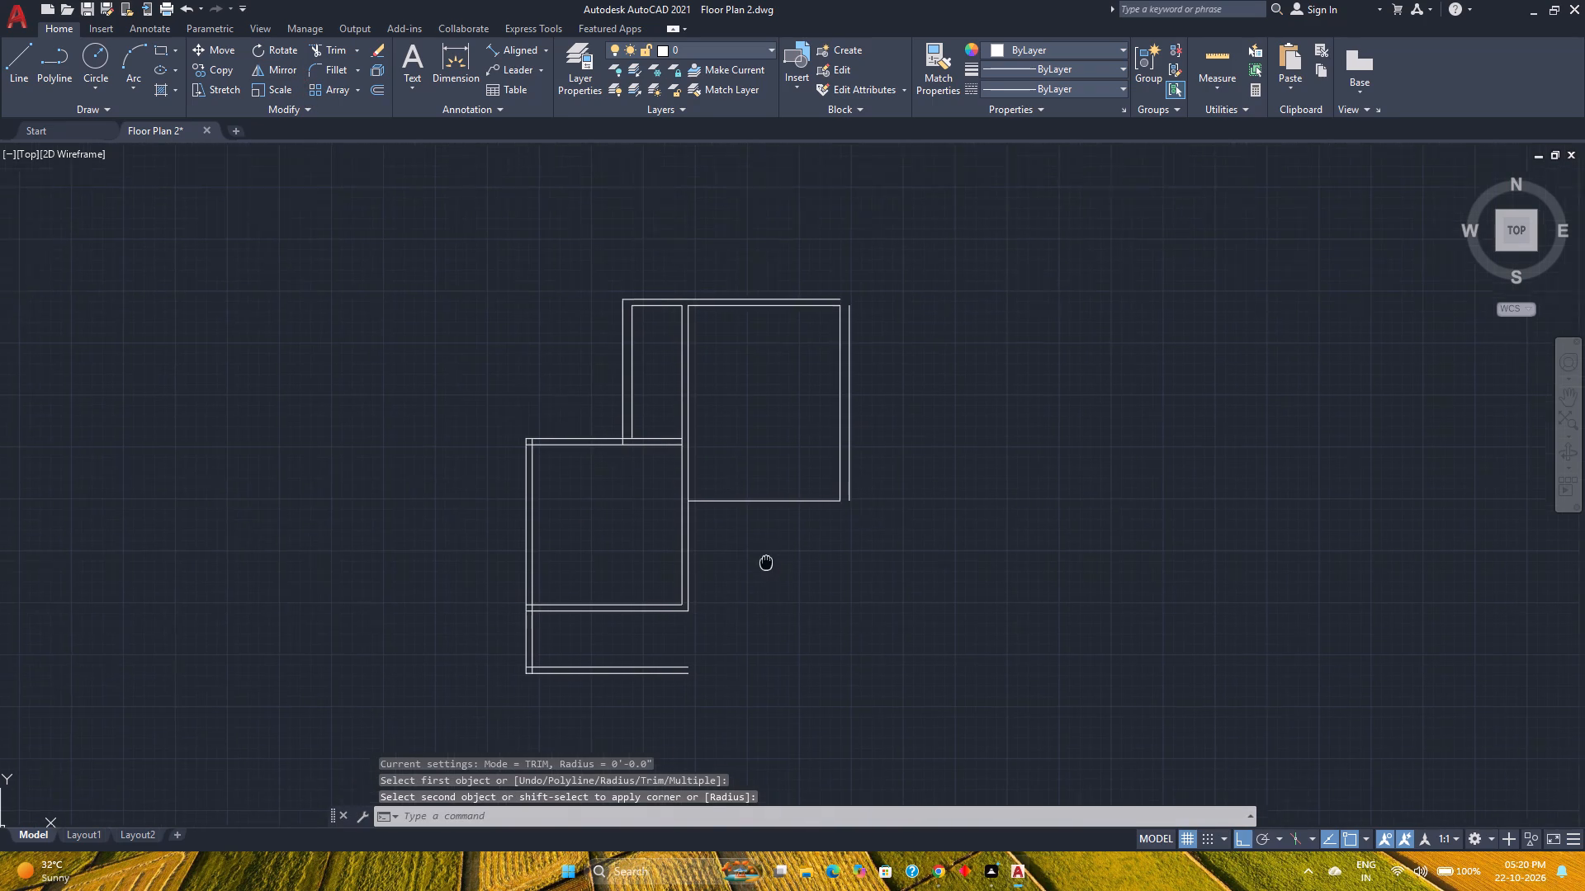
{"action": "middle_click_drag", "start_coordinate": [756, 565], "coordinate": [750, 565]}
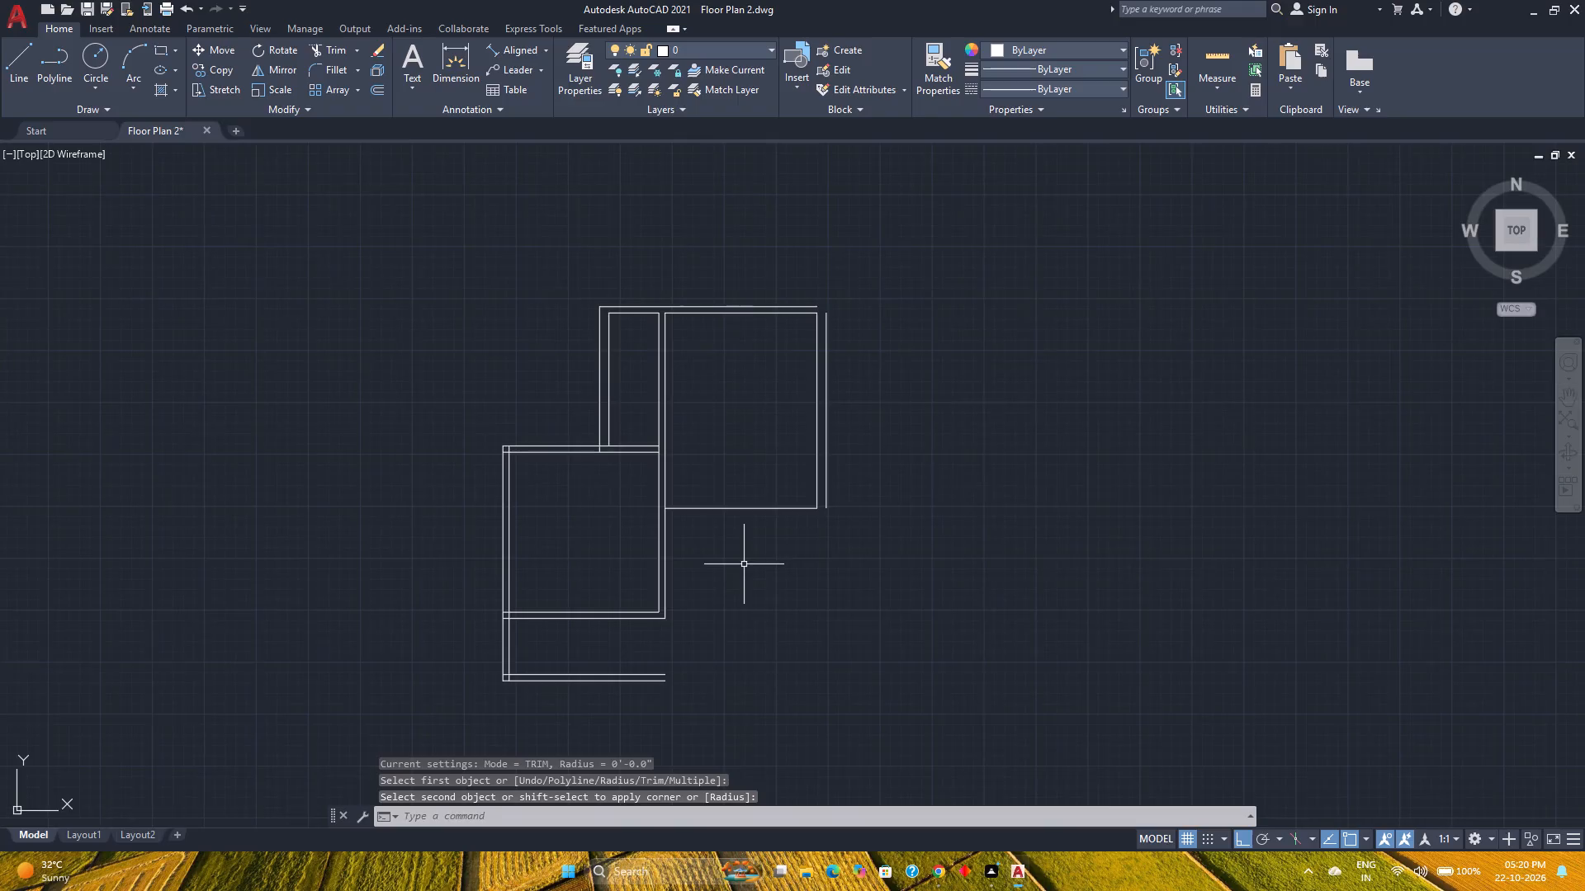
{"action": "left_click", "coordinate": [383, 90]}
{"action": "key", "text": "6"}
{"action": "key", "text": "Return"}
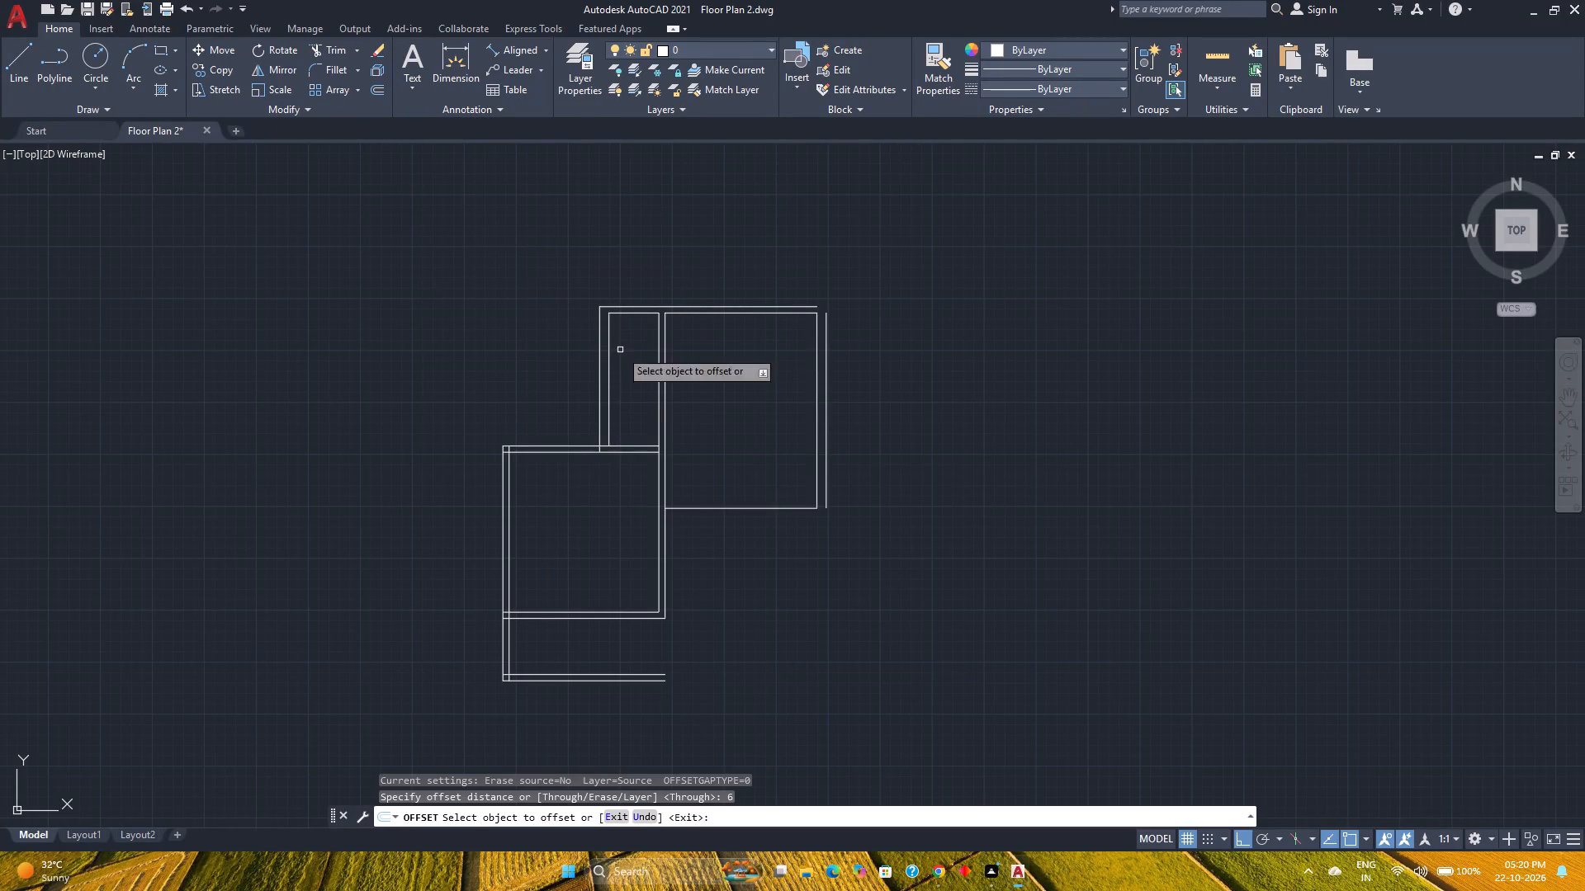
{"action": "left_click", "coordinate": [714, 508]}
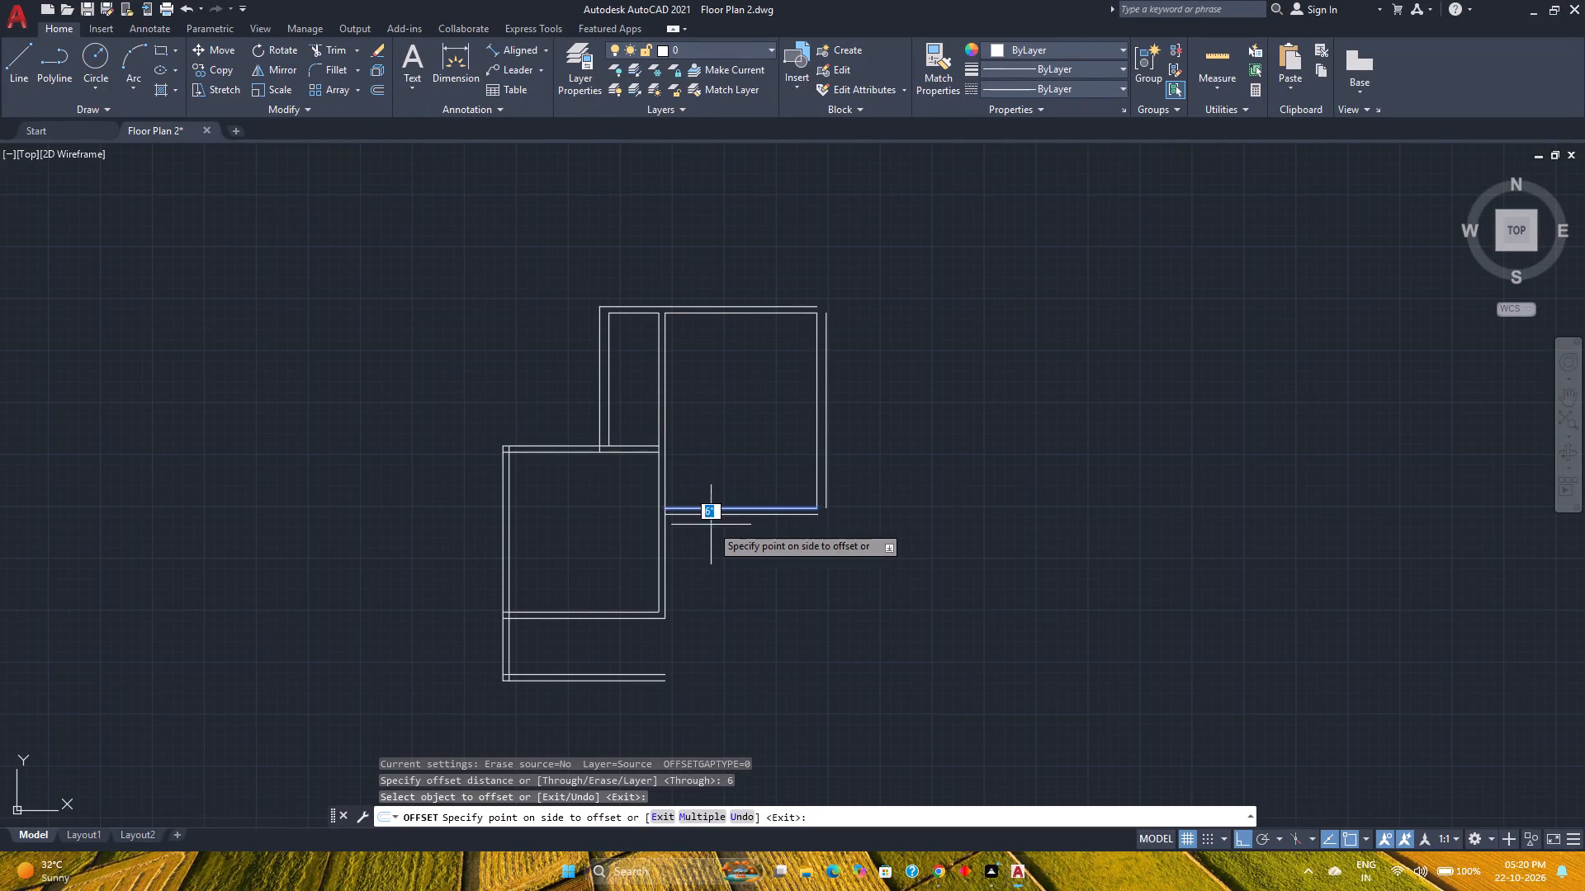
{"action": "left_click", "coordinate": [711, 530]}
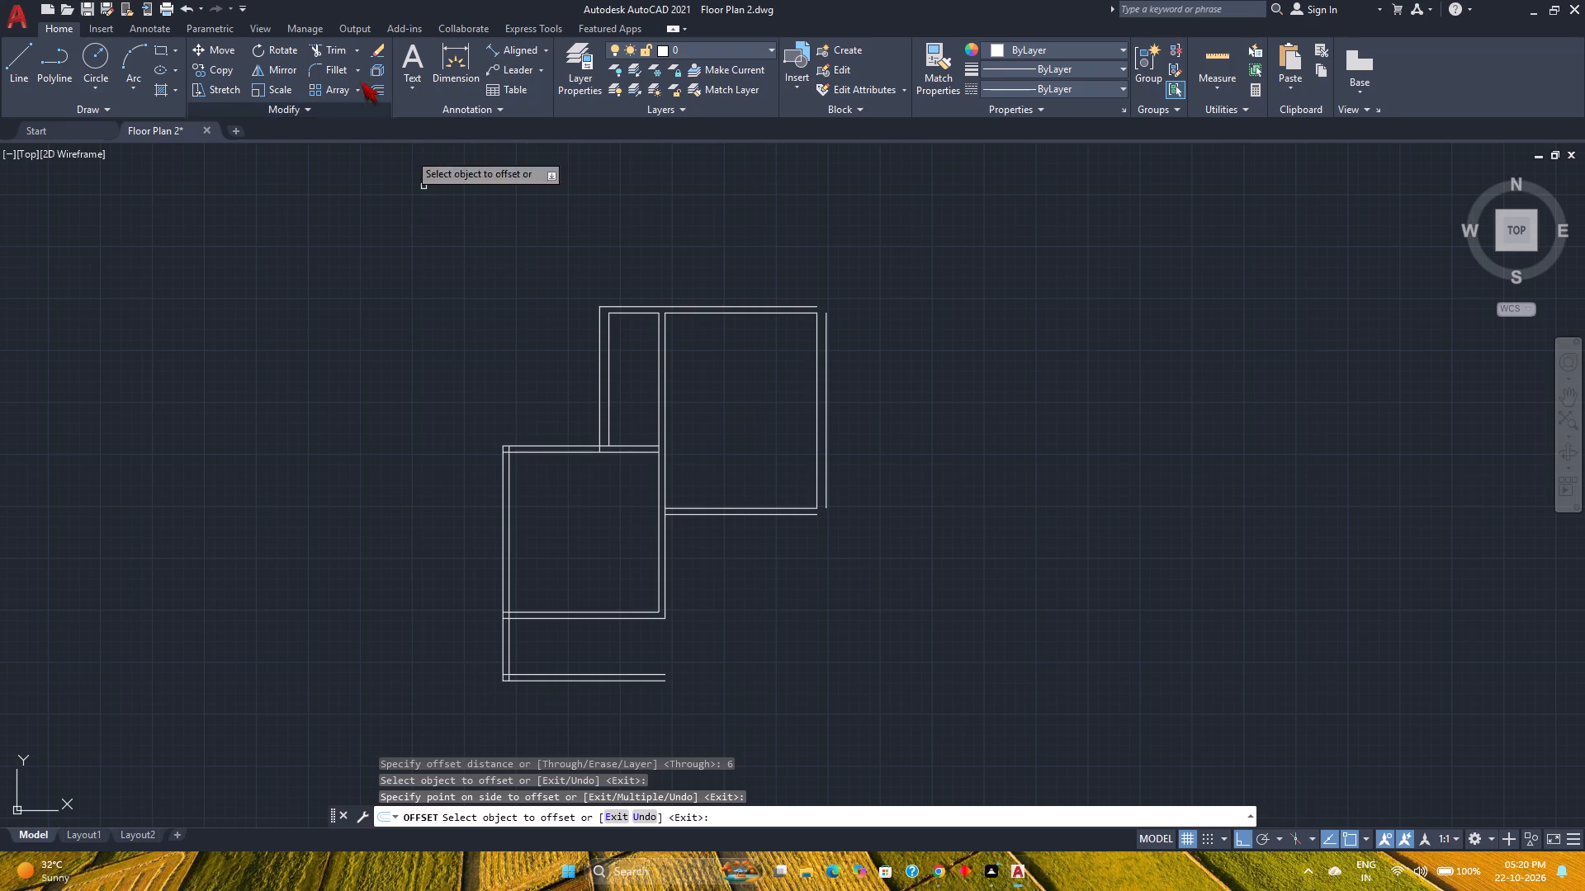
Using Fillet in Multiple mode, join the southernmost wall's two lines to the two vertical lines of the adjoining east wall.
{"action": "left_click", "coordinate": [325, 76]}
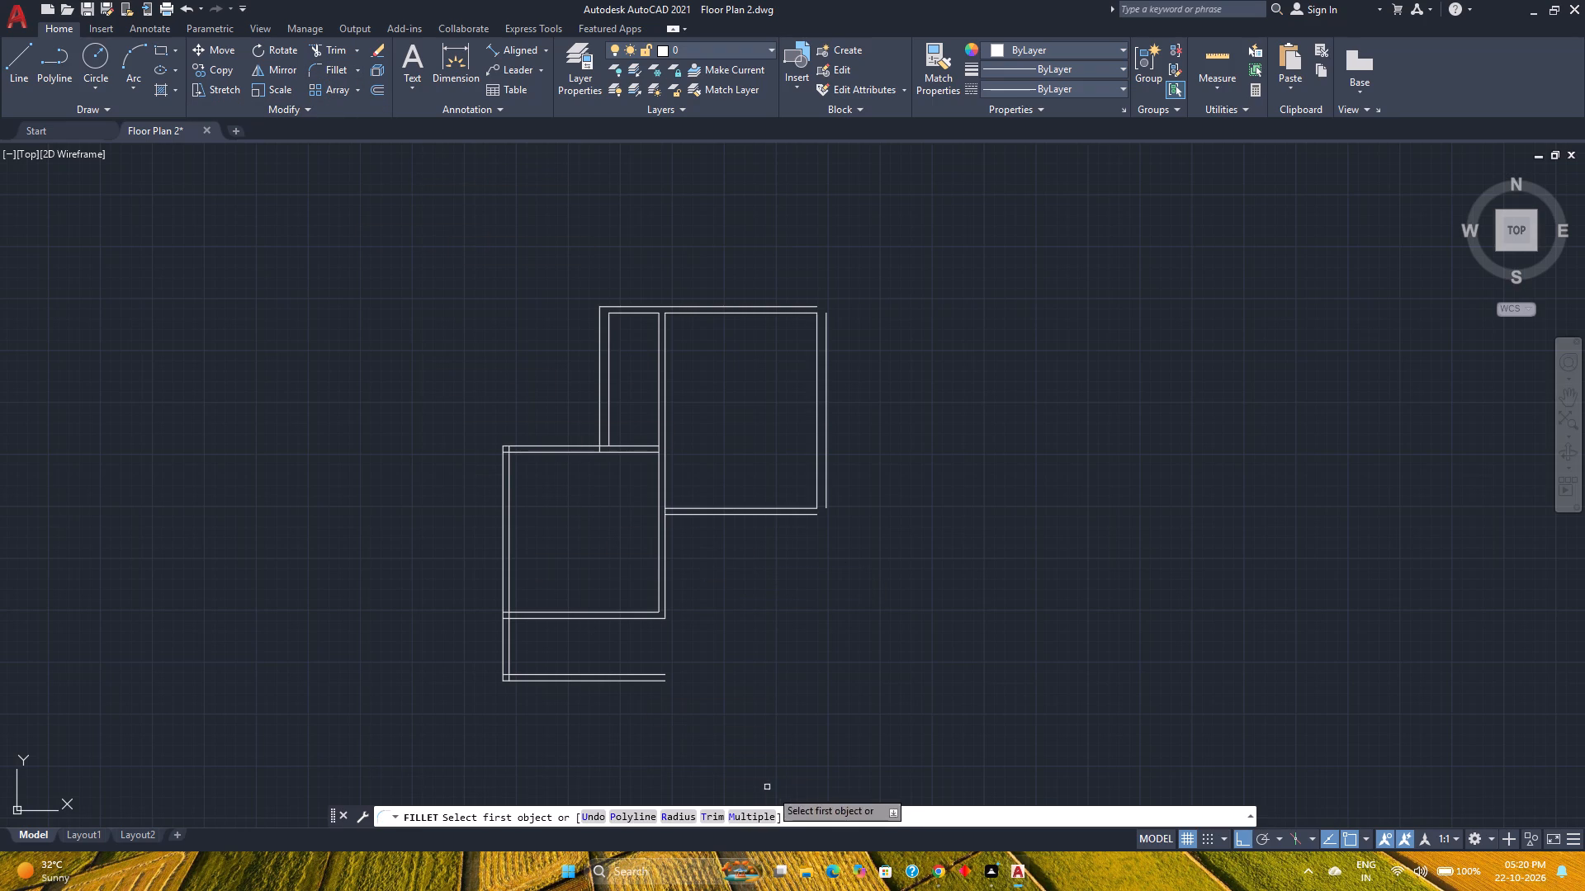
{"action": "left_click", "coordinate": [750, 817]}
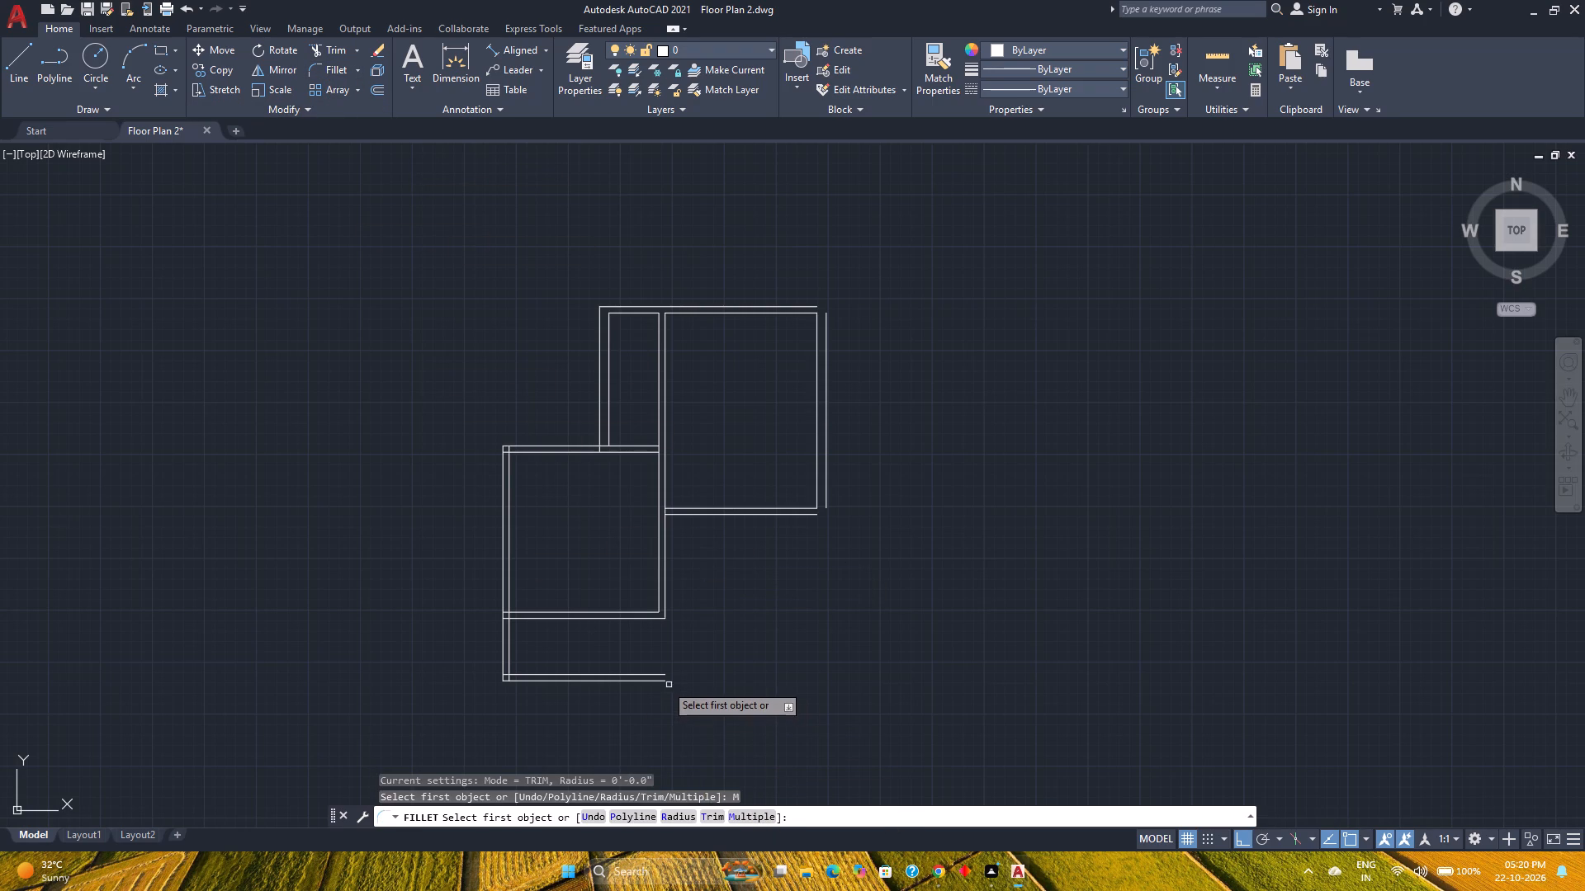
{"action": "left_click", "coordinate": [658, 680]}
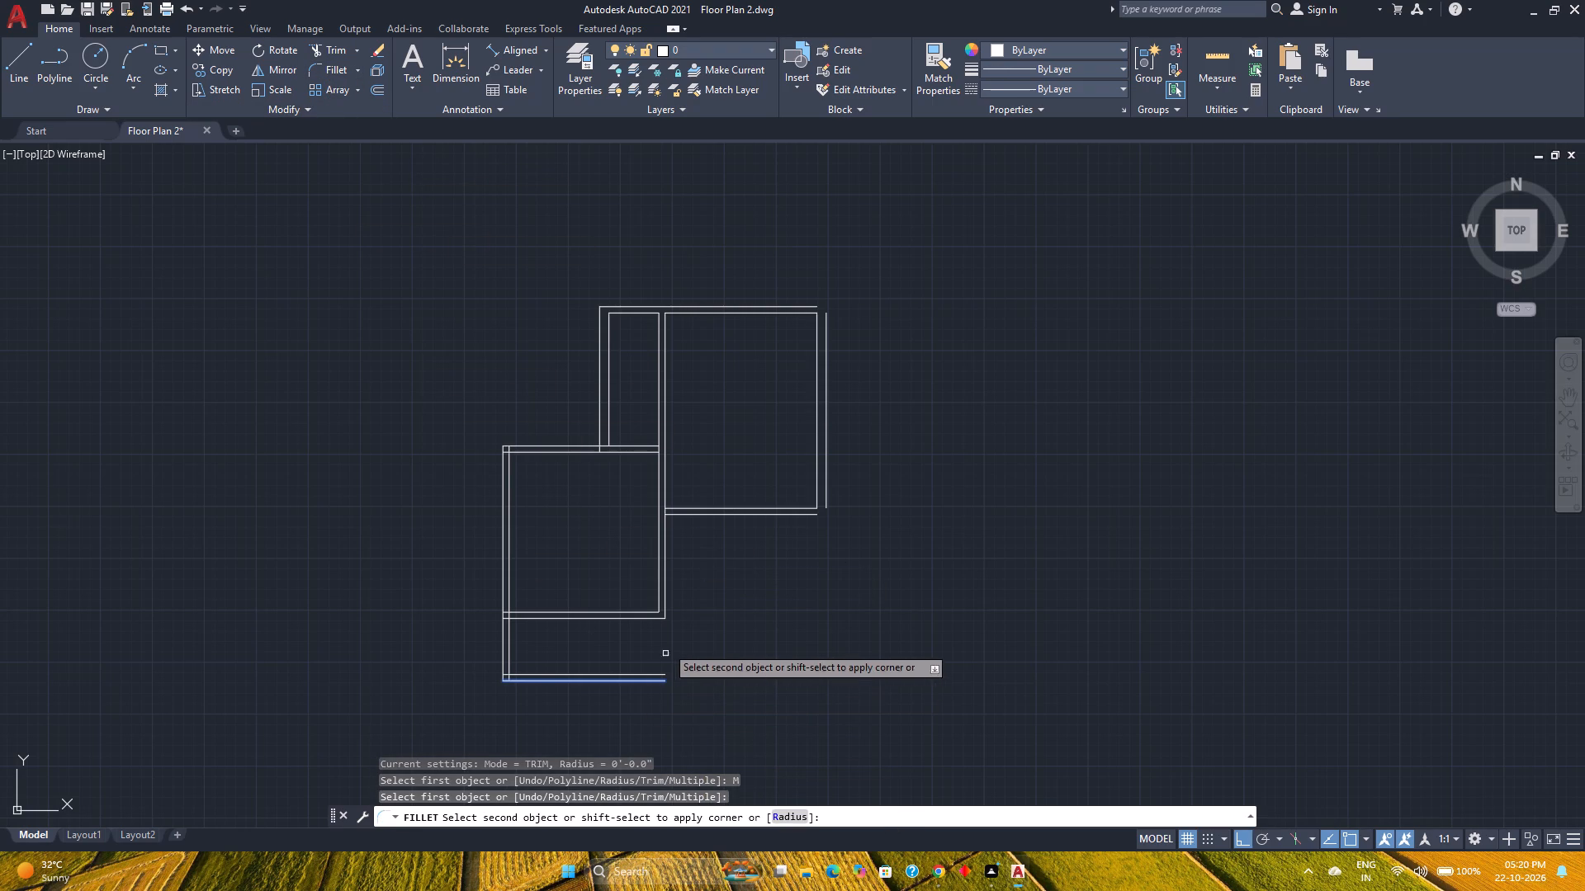
{"action": "left_click", "coordinate": [666, 607]}
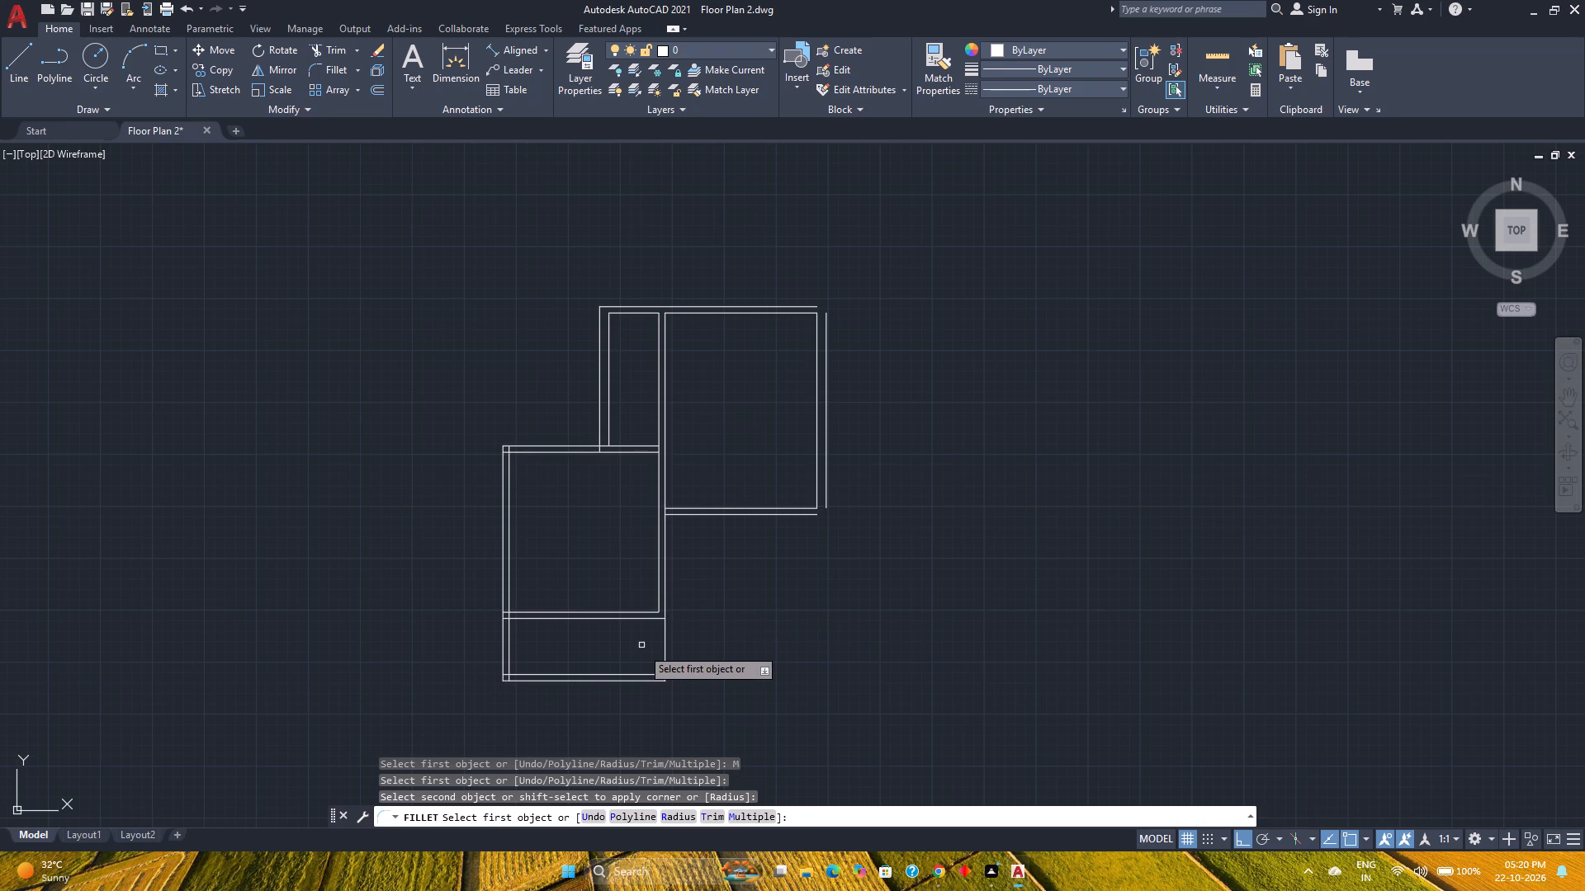
{"action": "left_click", "coordinate": [655, 672]}
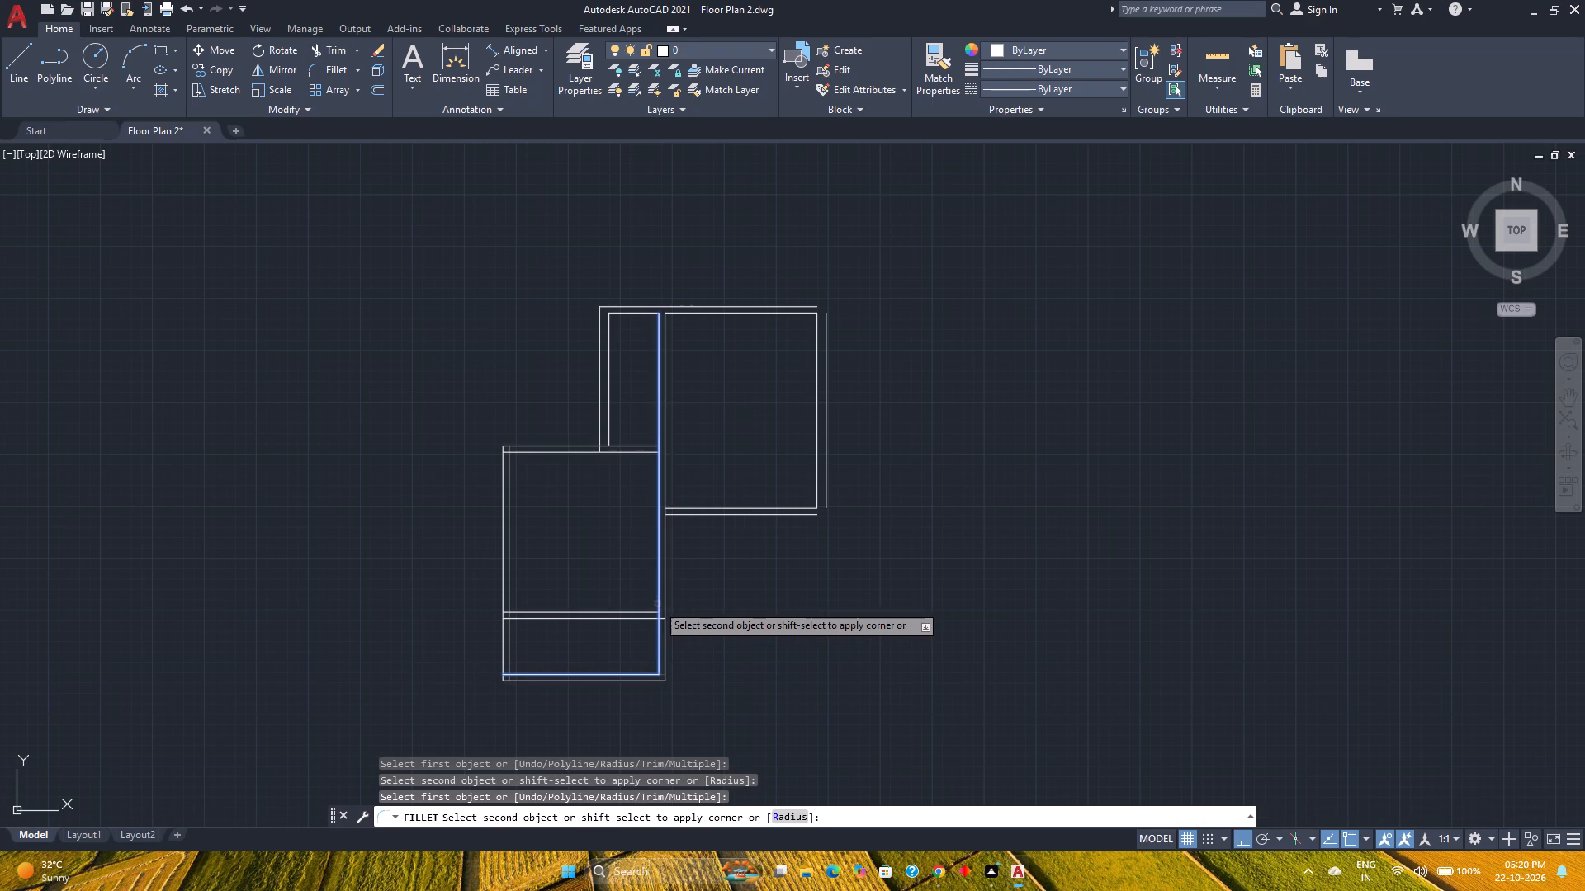
{"action": "left_click", "coordinate": [657, 604]}
Fillet the large room's outer south line with its outer east line to close the southeast corner.
{"action": "left_click", "coordinate": [790, 512]}
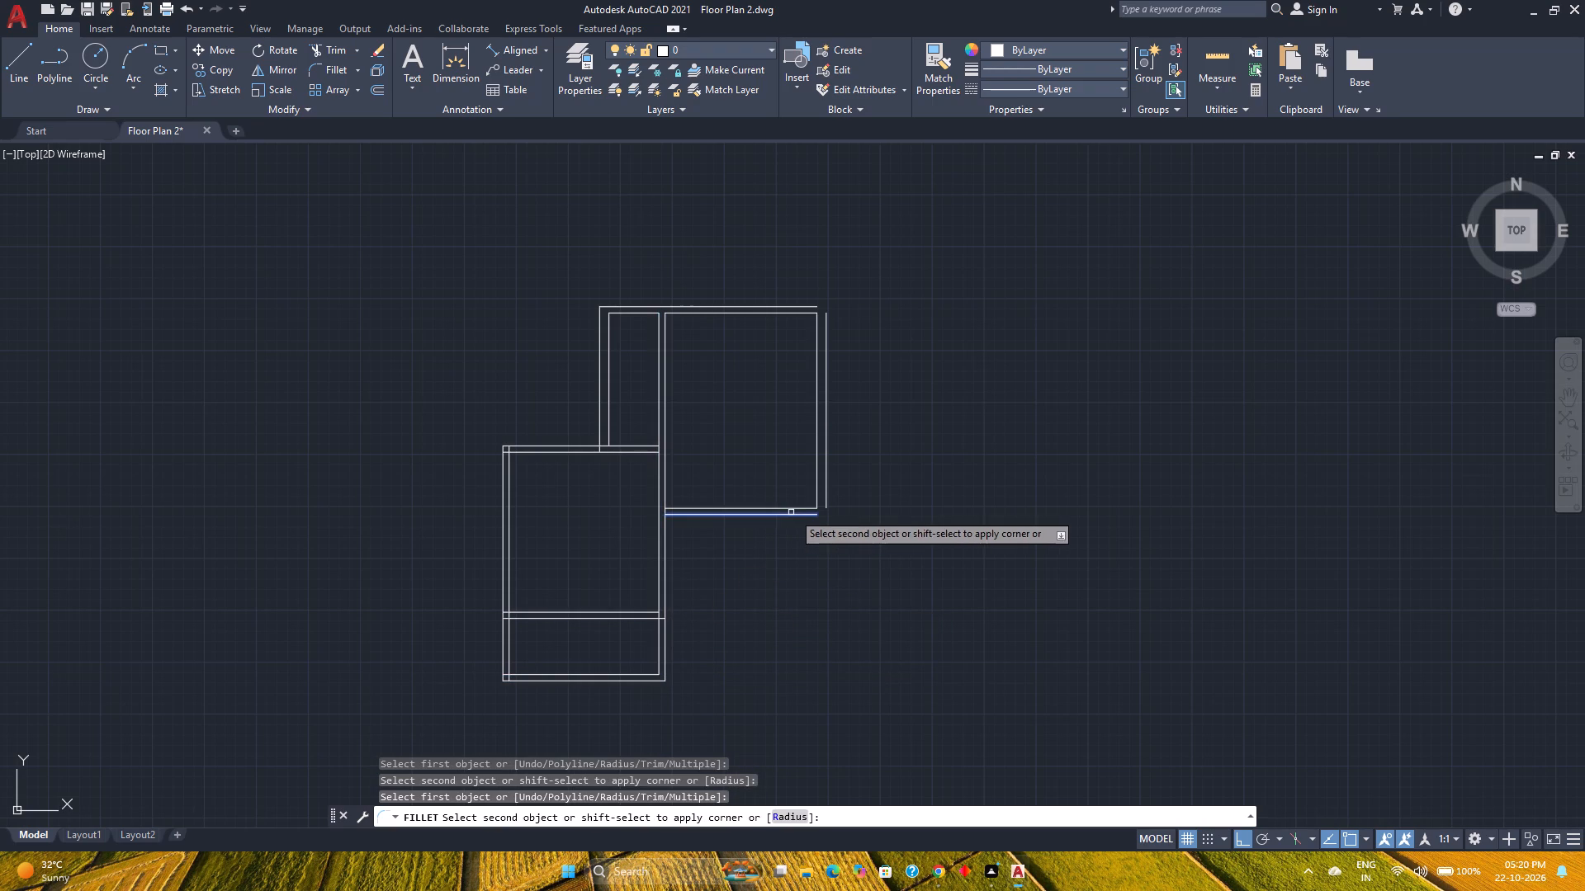
{"action": "left_click", "coordinate": [829, 493]}
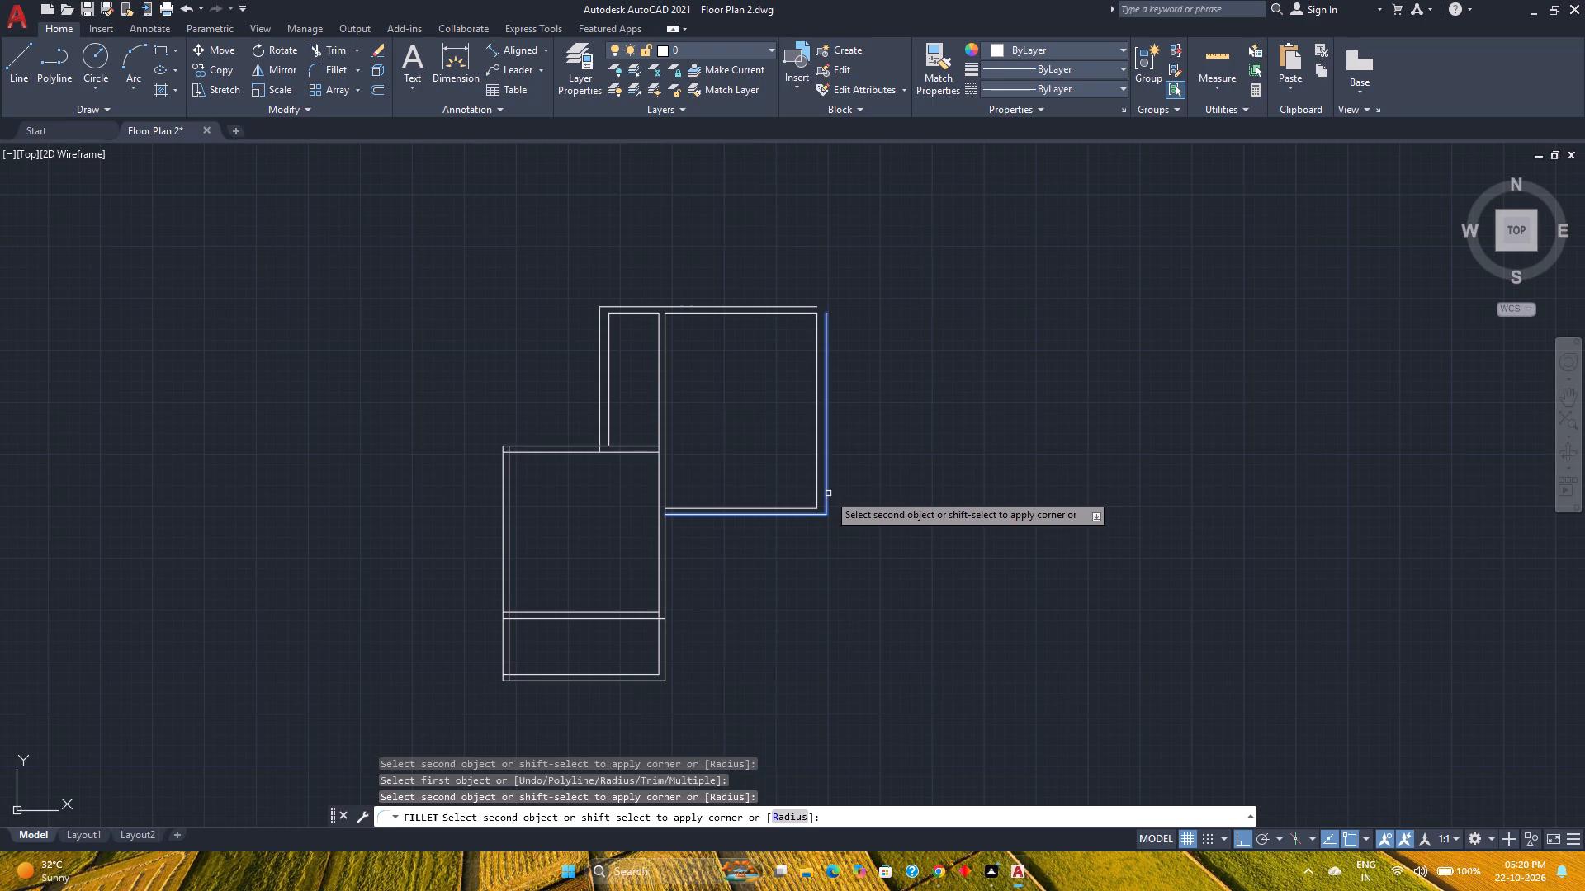
{"action": "left_click", "coordinate": [828, 493]}
{"action": "middle_click_drag", "start_coordinate": [791, 621], "coordinate": [798, 688]}
{"action": "middle_click", "coordinate": [798, 690]}
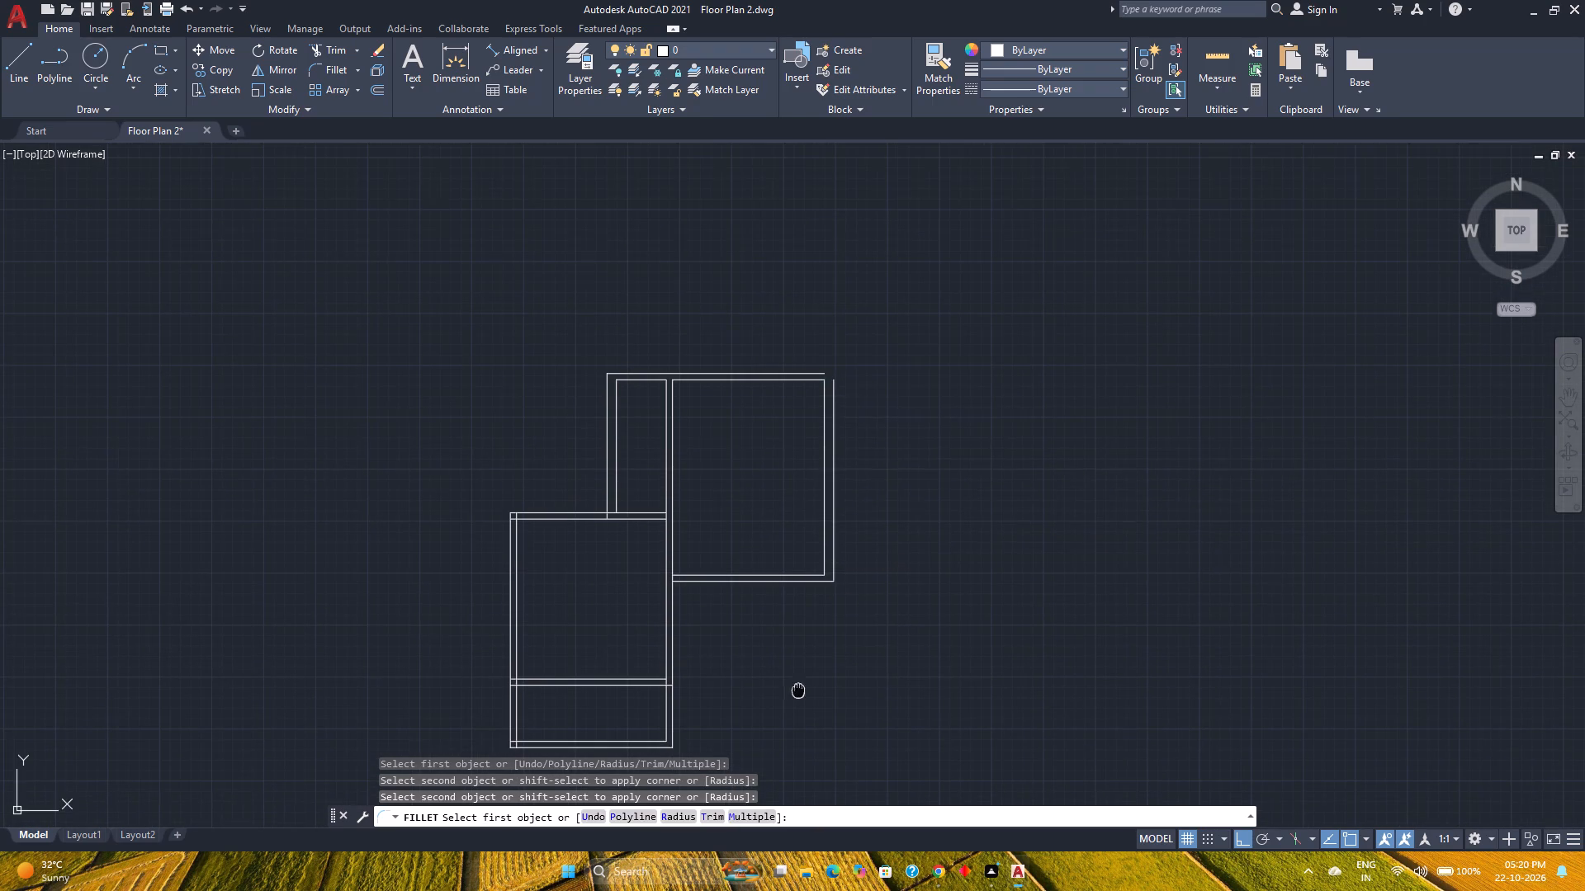
Fillet the large room's outer north line with its outer east line to close the northeast corner.
{"action": "left_click", "coordinate": [822, 374]}
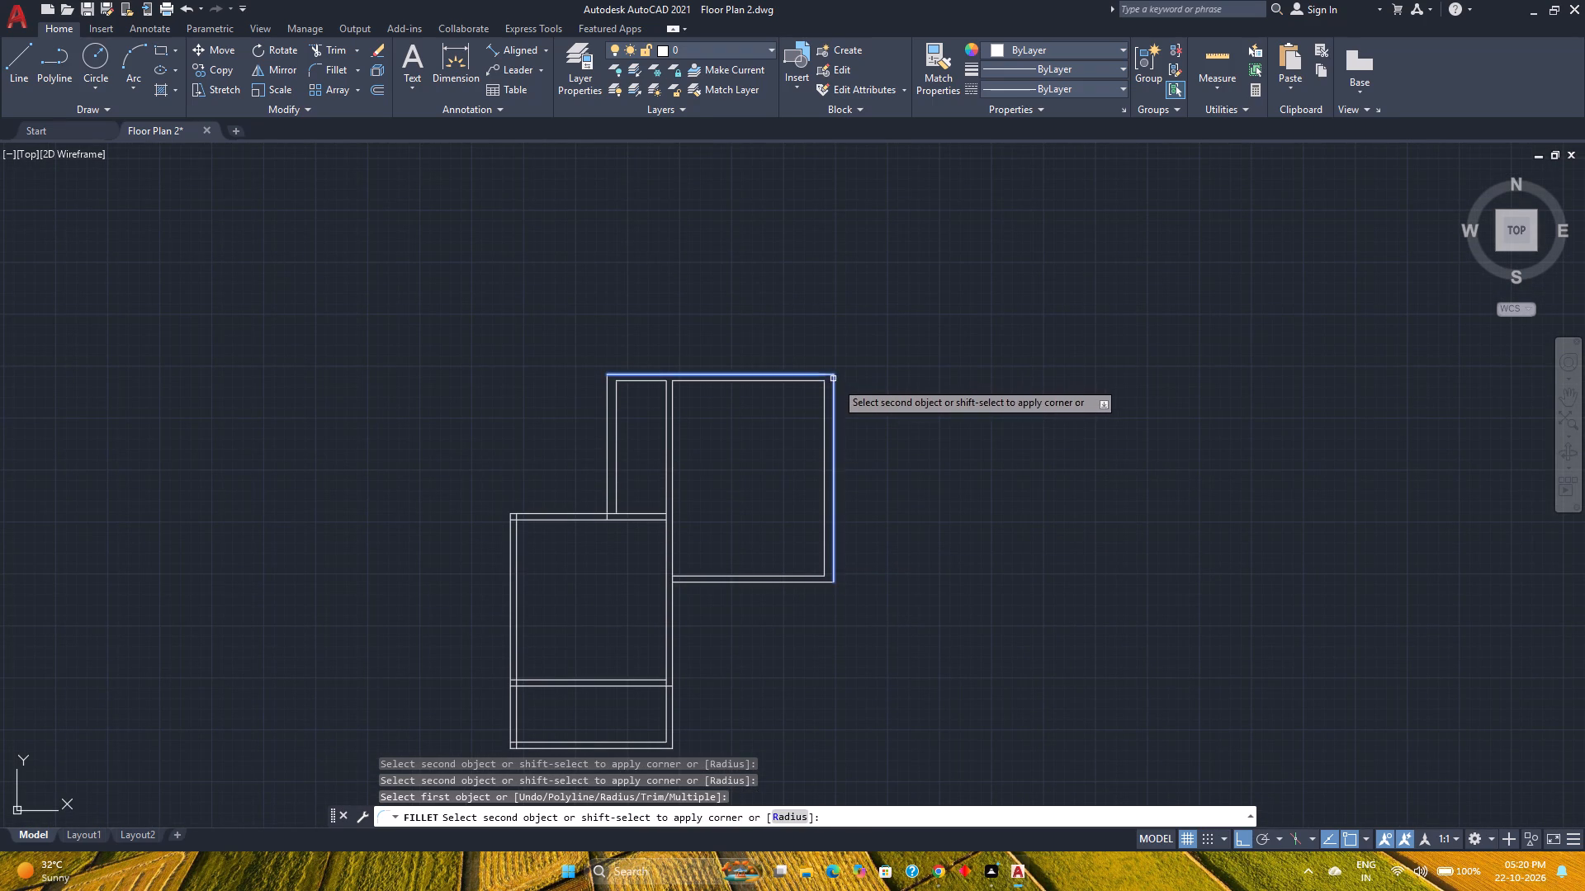
{"action": "left_click", "coordinate": [835, 381]}
Trim the crossing wall lines at both ends of the southern cross wall and the overshoots at the southwest inner corner.
{"action": "middle_click_drag", "start_coordinate": [775, 603], "coordinate": [771, 502]}
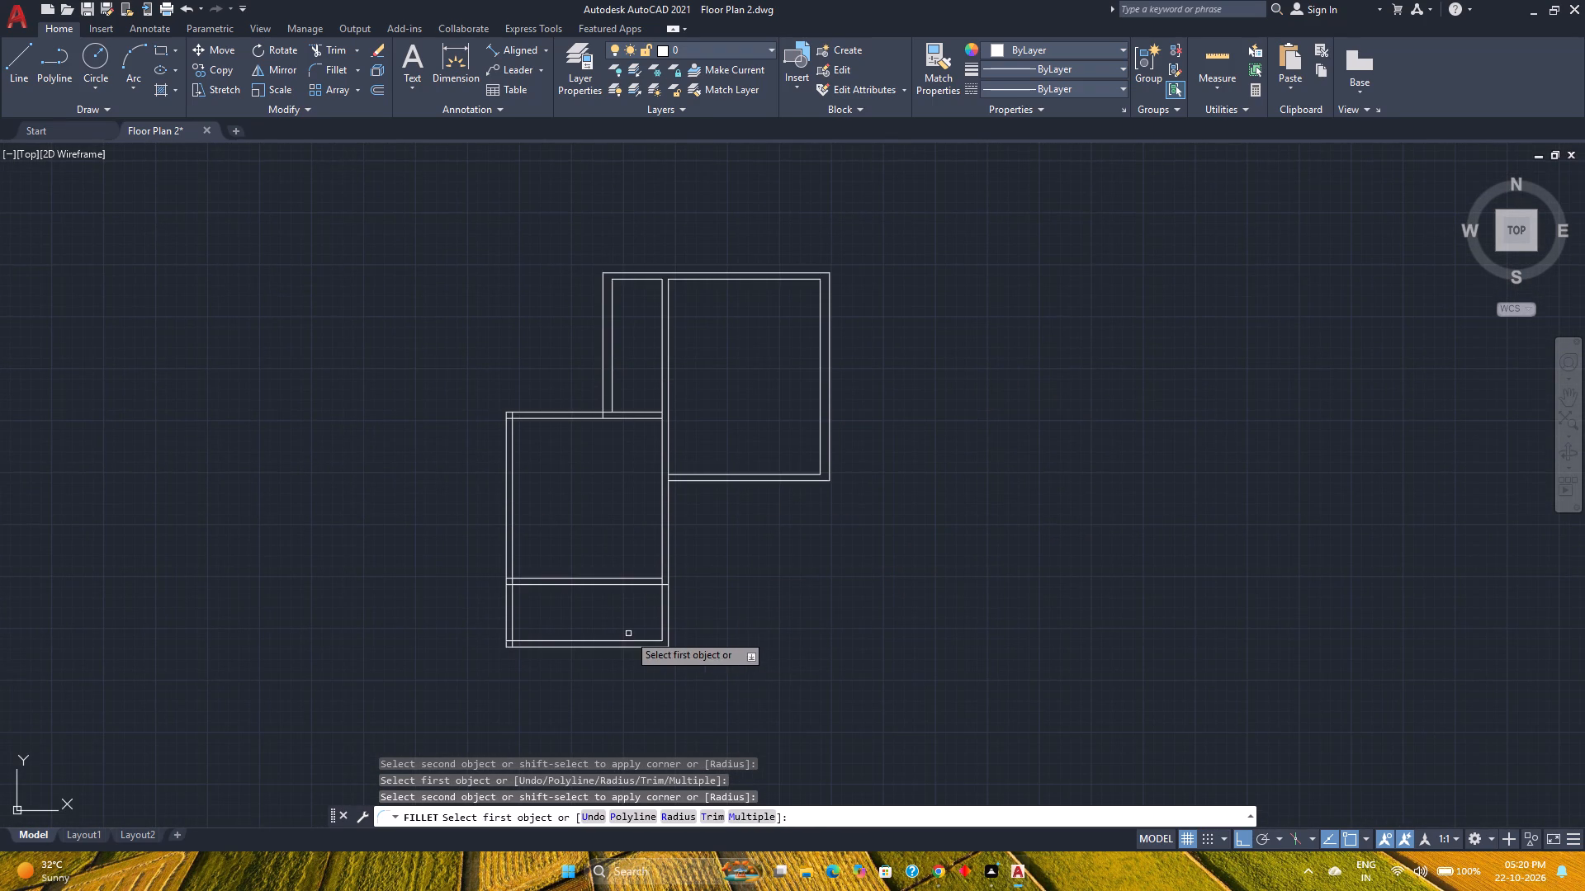
{"action": "scroll", "coordinate": [485, 586], "scroll_direction": "up", "scroll_amount": 3}
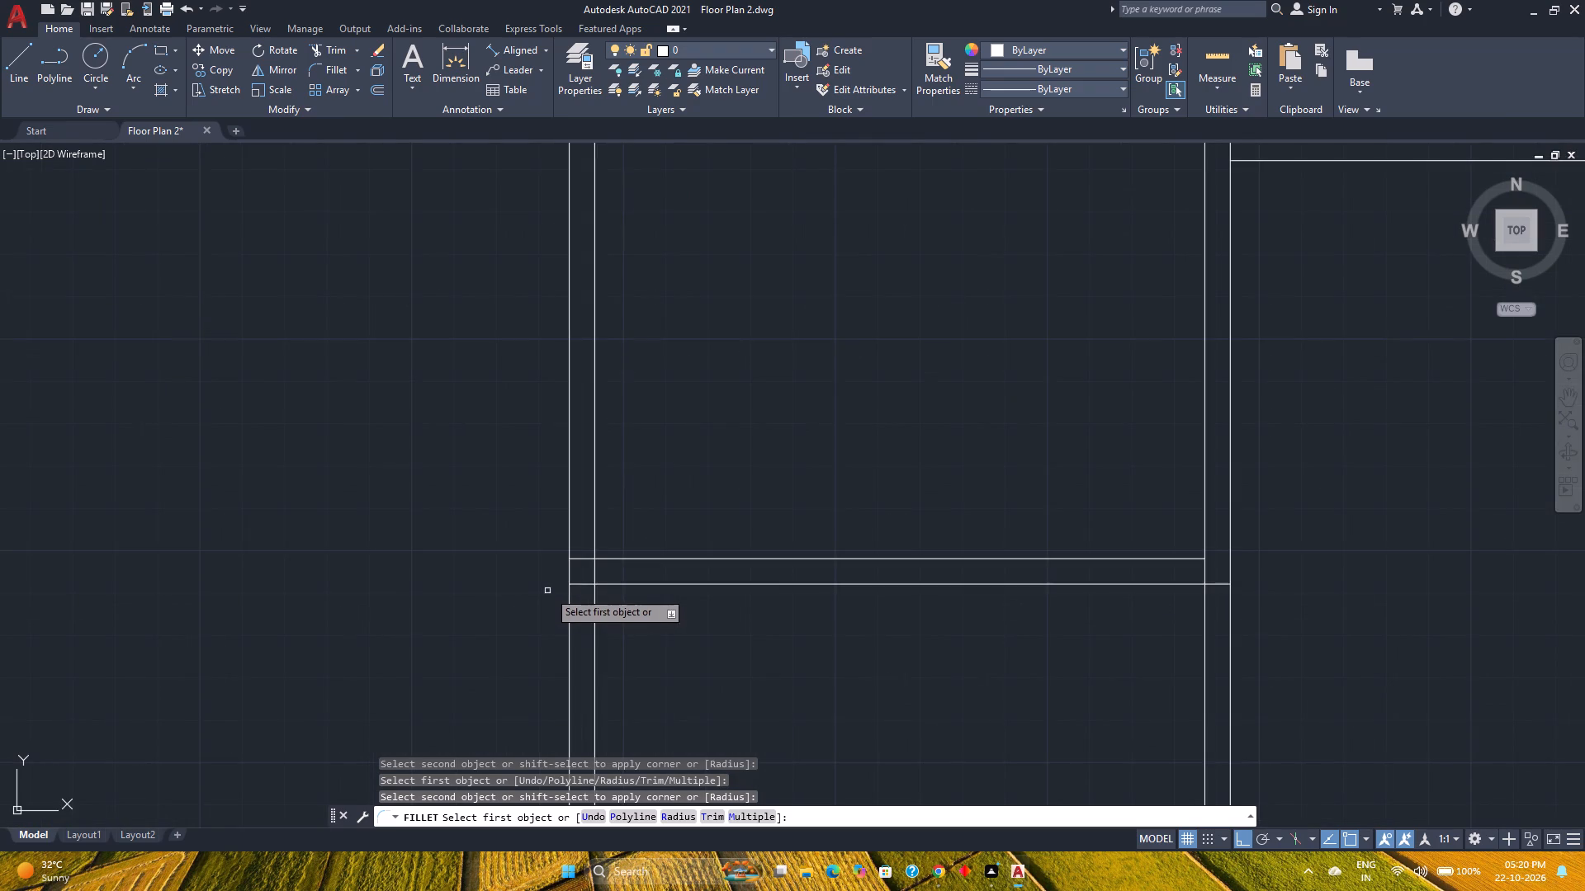
{"action": "scroll", "coordinate": [565, 594], "scroll_direction": "up", "scroll_amount": 2}
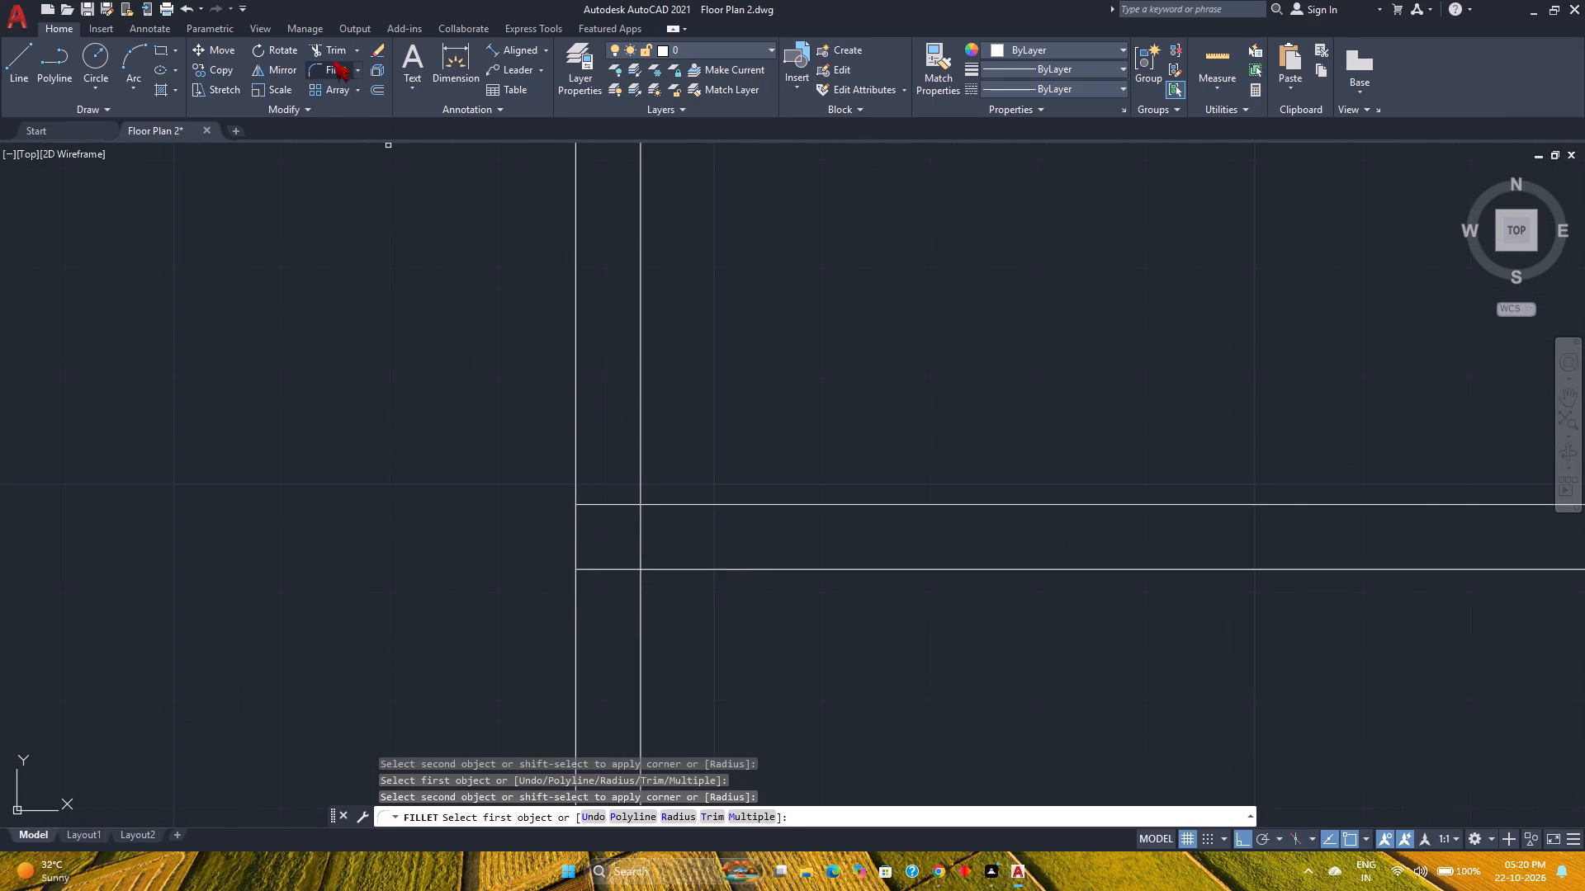
{"action": "left_click", "coordinate": [331, 54]}
{"action": "left_click_drag", "start_coordinate": [594, 606], "coordinate": [658, 535]}
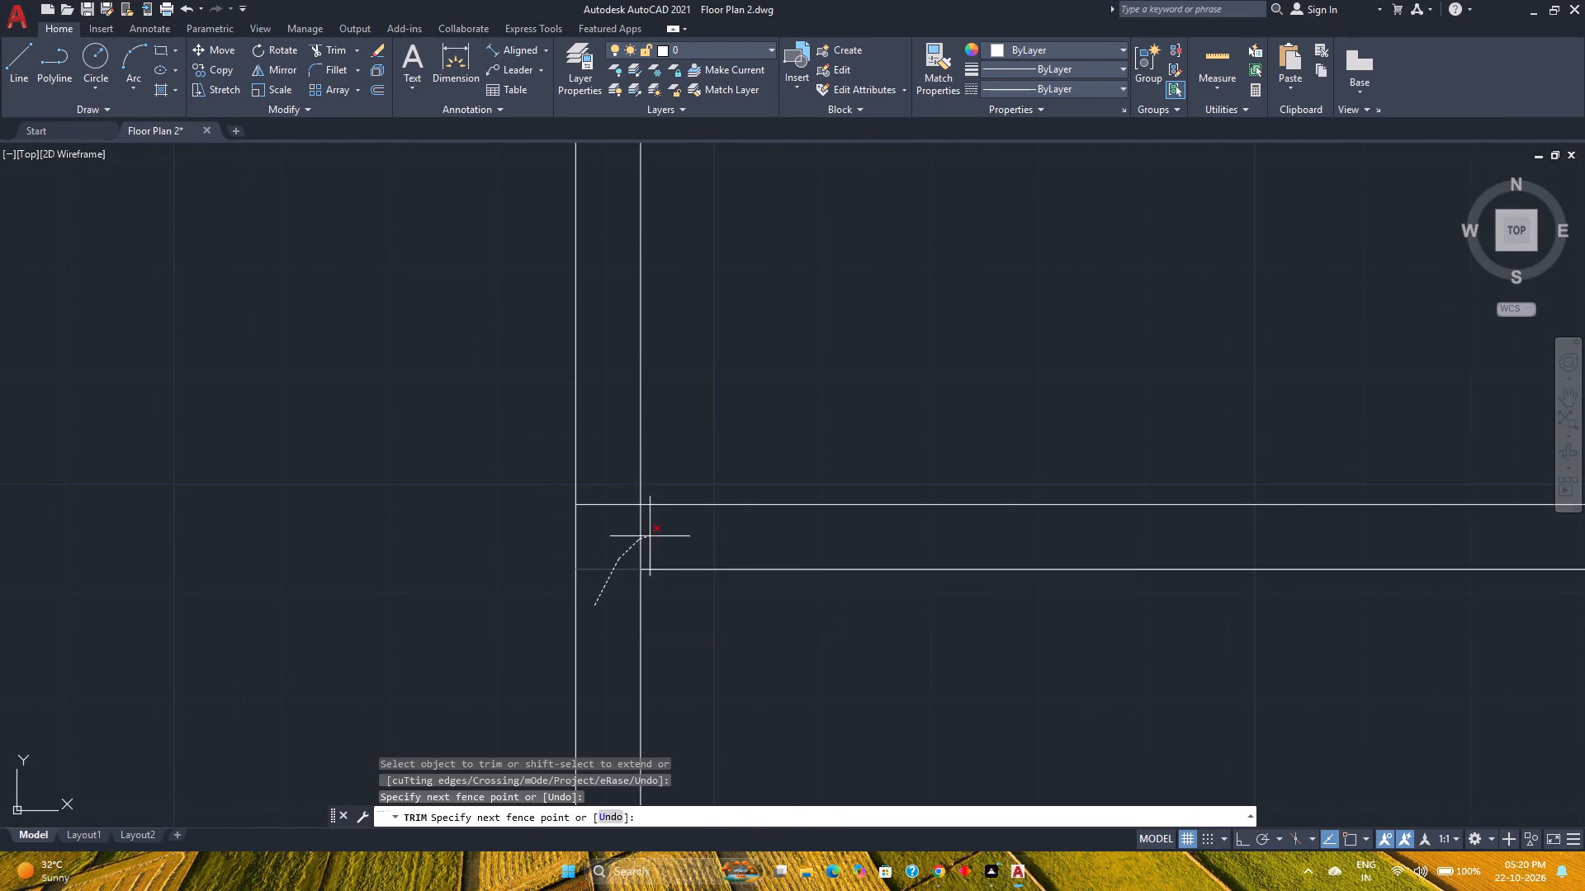
{"action": "left_click_drag", "start_coordinate": [658, 535], "coordinate": [617, 498]}
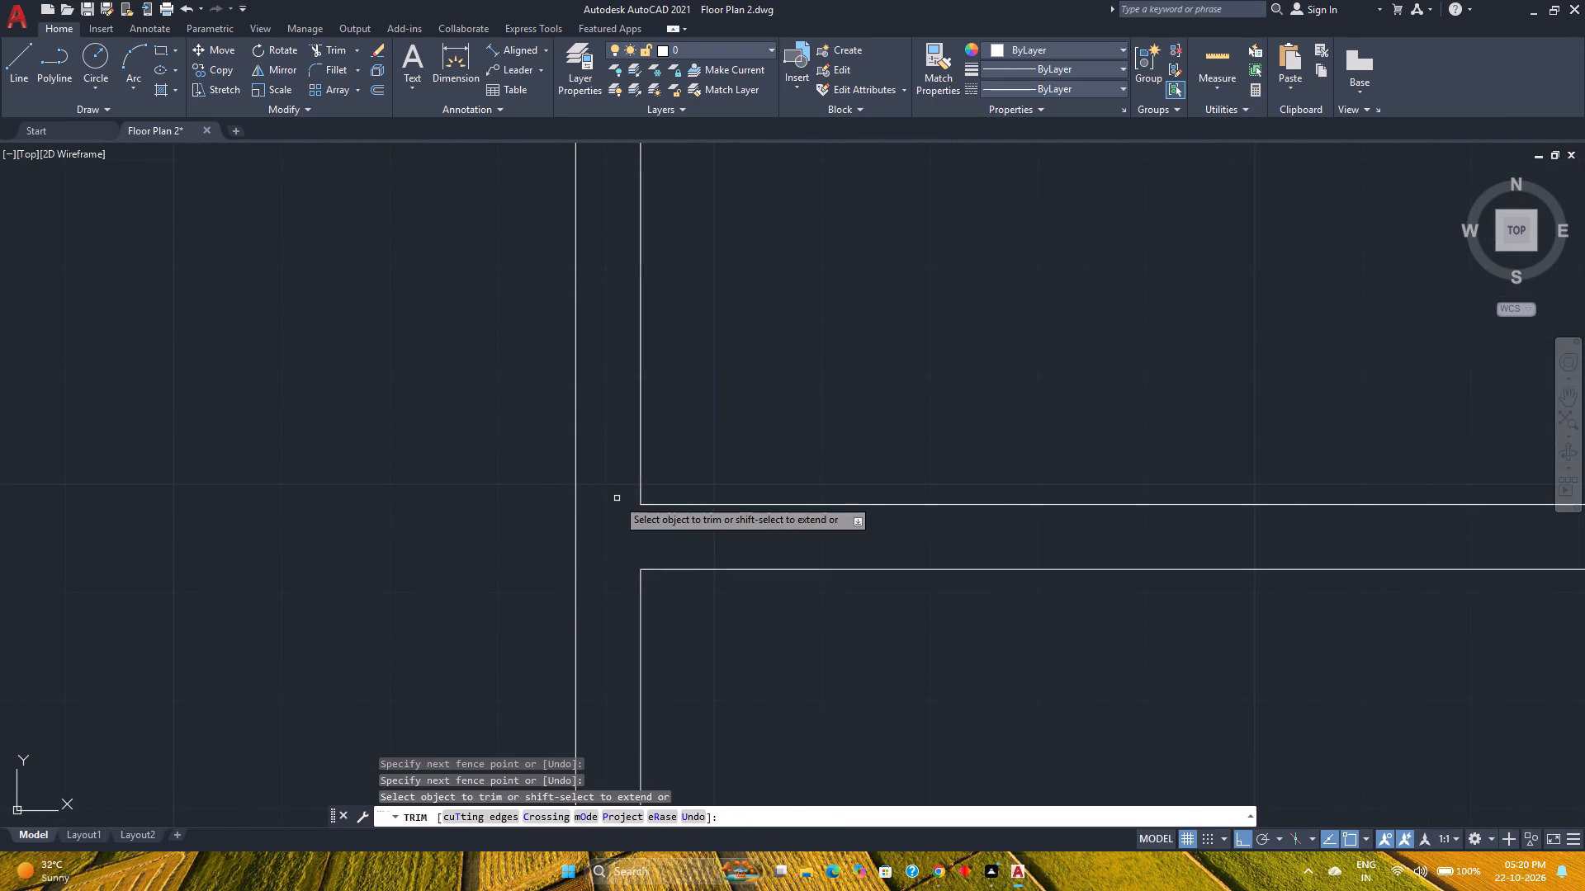
{"action": "scroll", "coordinate": [617, 498], "scroll_direction": "down", "scroll_amount": 3}
{"action": "scroll", "coordinate": [613, 653], "scroll_direction": "up", "scroll_amount": 3}
{"action": "left_click_drag", "start_coordinate": [609, 659], "coordinate": [636, 680]}
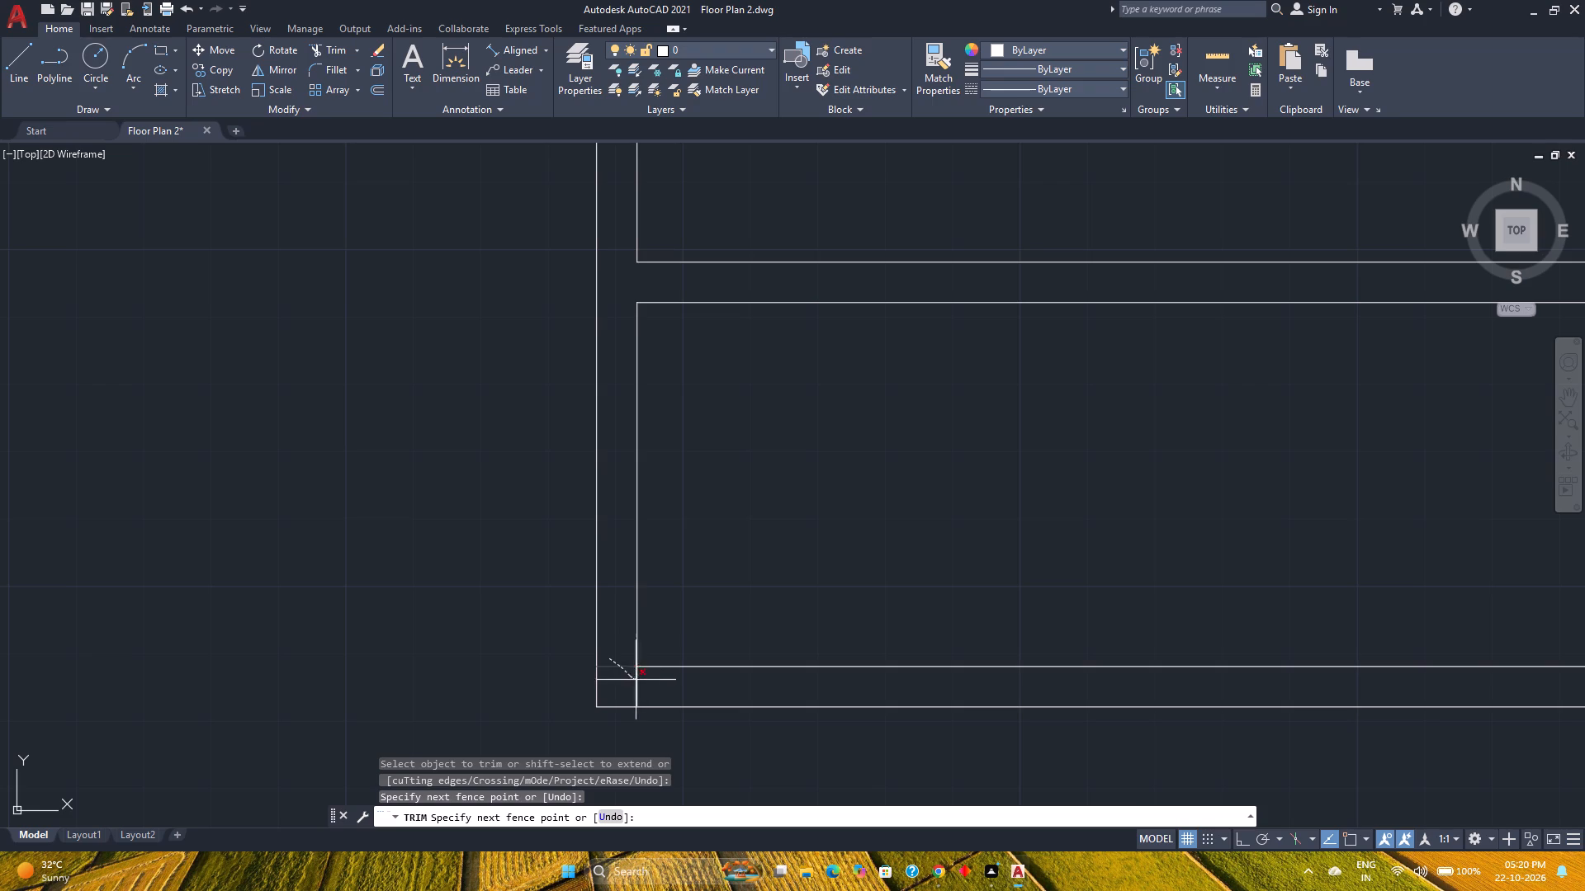
{"action": "left_click_drag", "start_coordinate": [636, 680], "coordinate": [646, 681]}
{"action": "scroll", "coordinate": [646, 681], "scroll_direction": "down", "scroll_amount": 2}
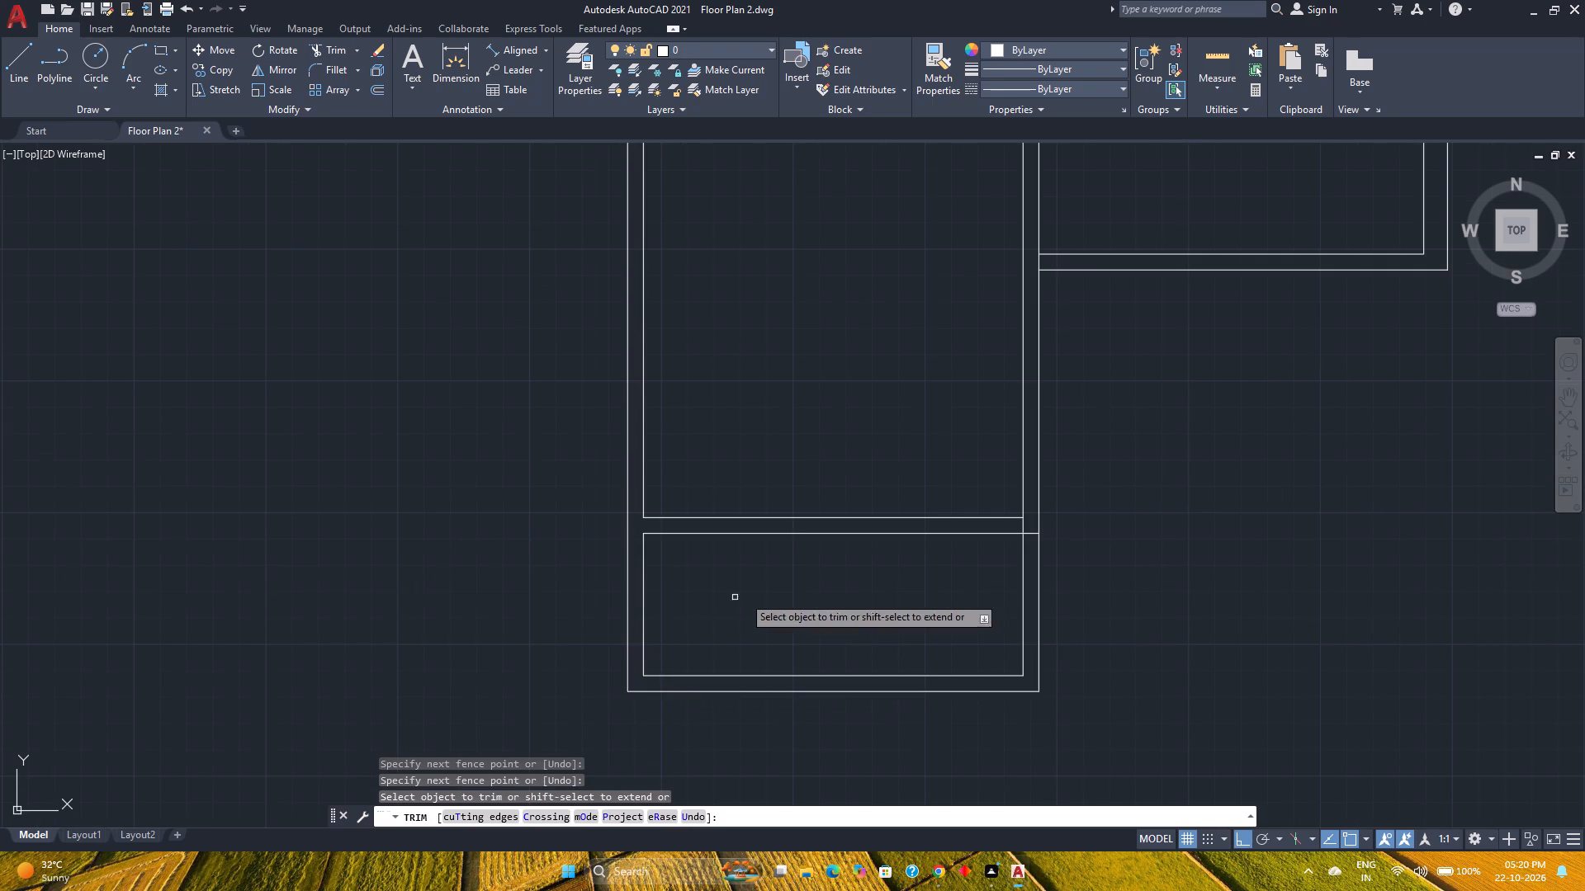
{"action": "scroll", "coordinate": [1018, 498], "scroll_direction": "up", "scroll_amount": 3}
{"action": "left_click_drag", "start_coordinate": [1028, 568], "coordinate": [1057, 600]}
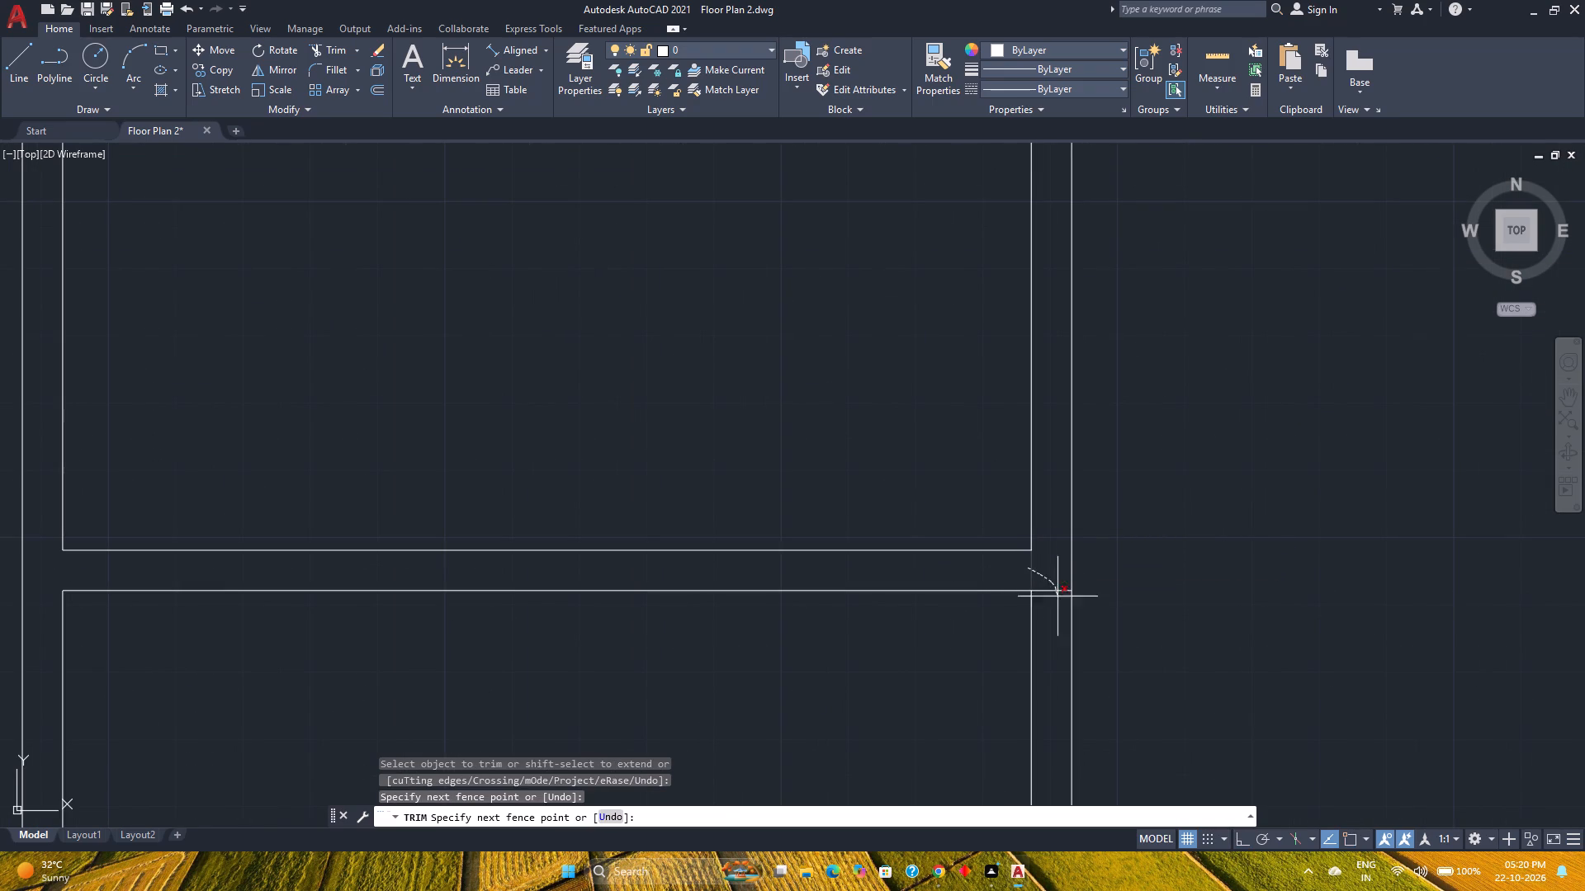
{"action": "left_click_drag", "start_coordinate": [1057, 600], "coordinate": [1057, 604]}
{"action": "key", "text": "Escape"}
Offset the southernmost room's inner west line 8'8" to the east.
{"action": "scroll", "coordinate": [795, 653], "scroll_direction": "down", "scroll_amount": 2}
{"action": "middle_click_drag", "start_coordinate": [795, 653], "coordinate": [828, 500]}
{"action": "middle_click_drag", "start_coordinate": [829, 470], "coordinate": [828, 458]}
{"action": "scroll", "coordinate": [829, 448], "scroll_direction": "down", "scroll_amount": 5}
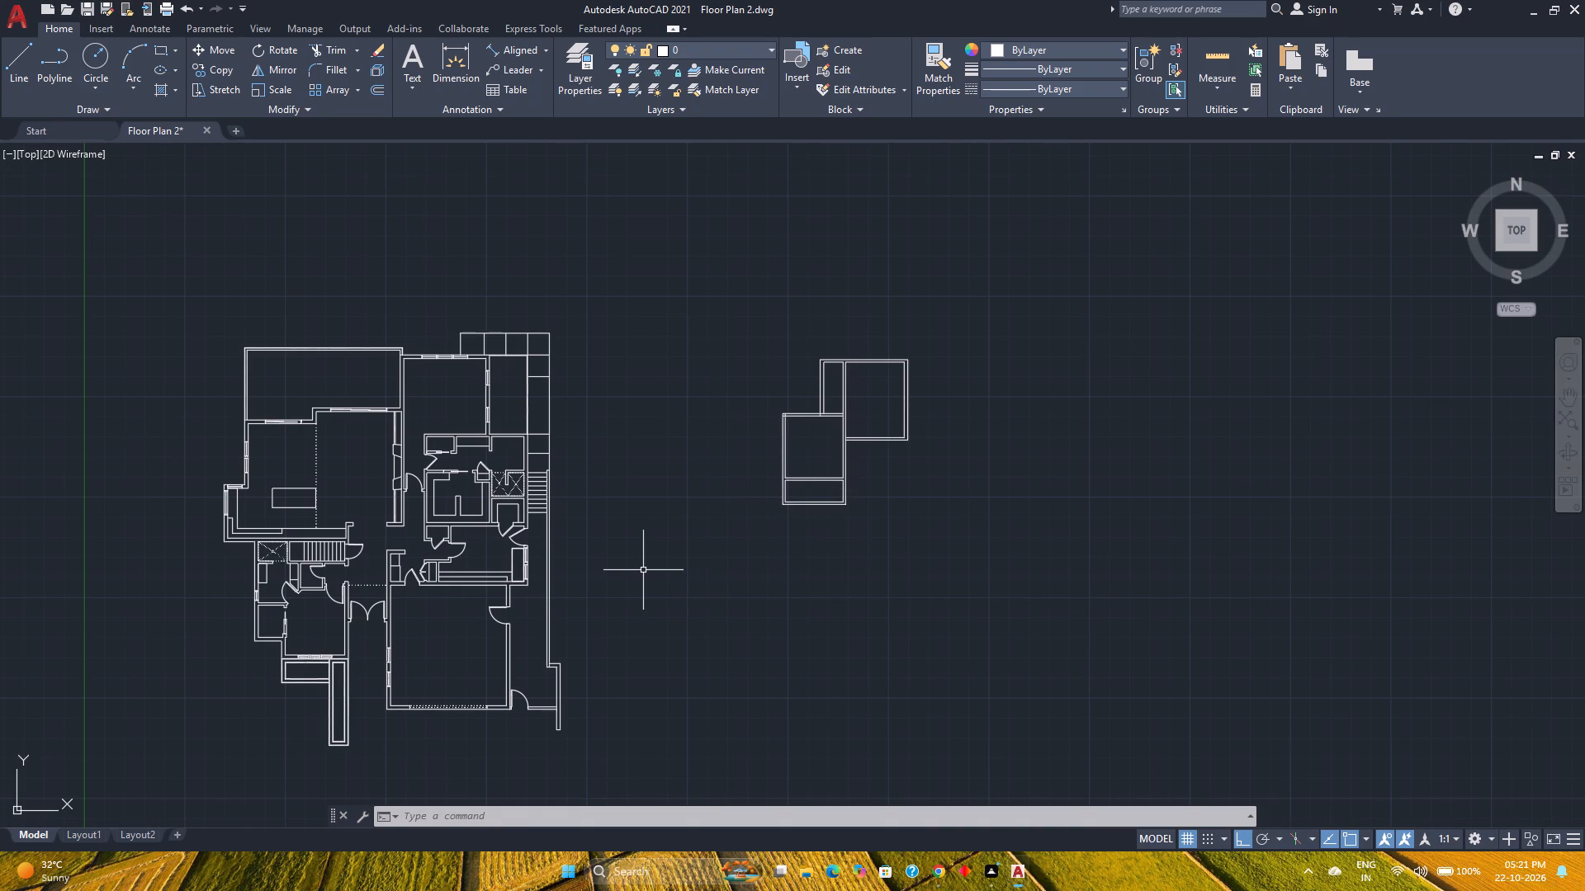
{"action": "left_click", "coordinate": [385, 88]}
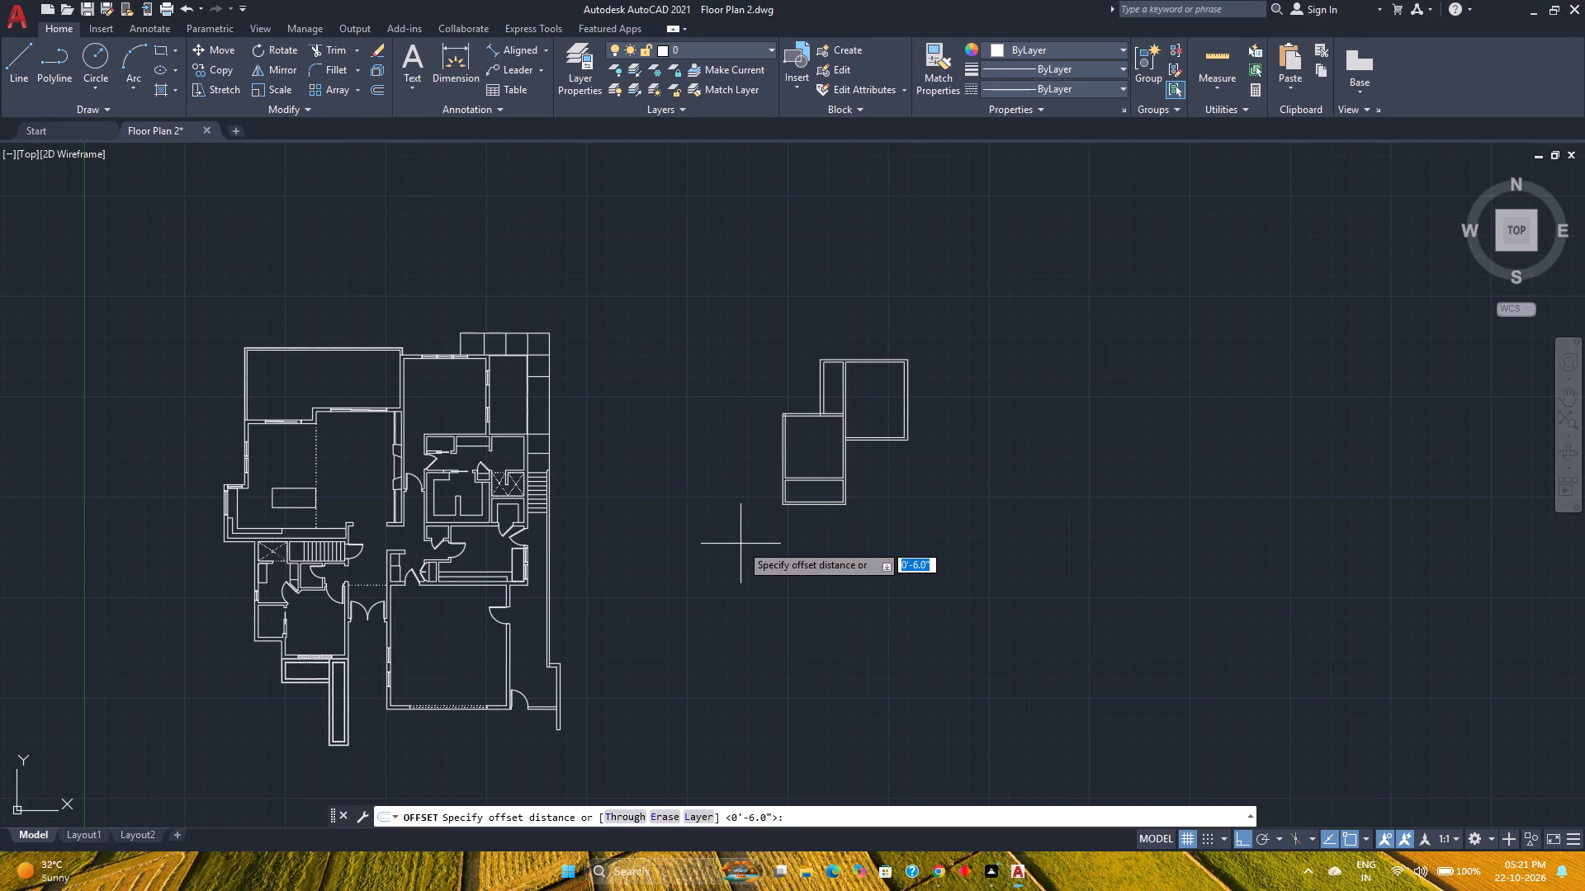
{"action": "type", "text": "8'8\""}
{"action": "key", "text": "Return"}
{"action": "scroll", "coordinate": [823, 493], "scroll_direction": "up", "scroll_amount": 5}
{"action": "middle_click_drag", "start_coordinate": [815, 490], "coordinate": [839, 574]}
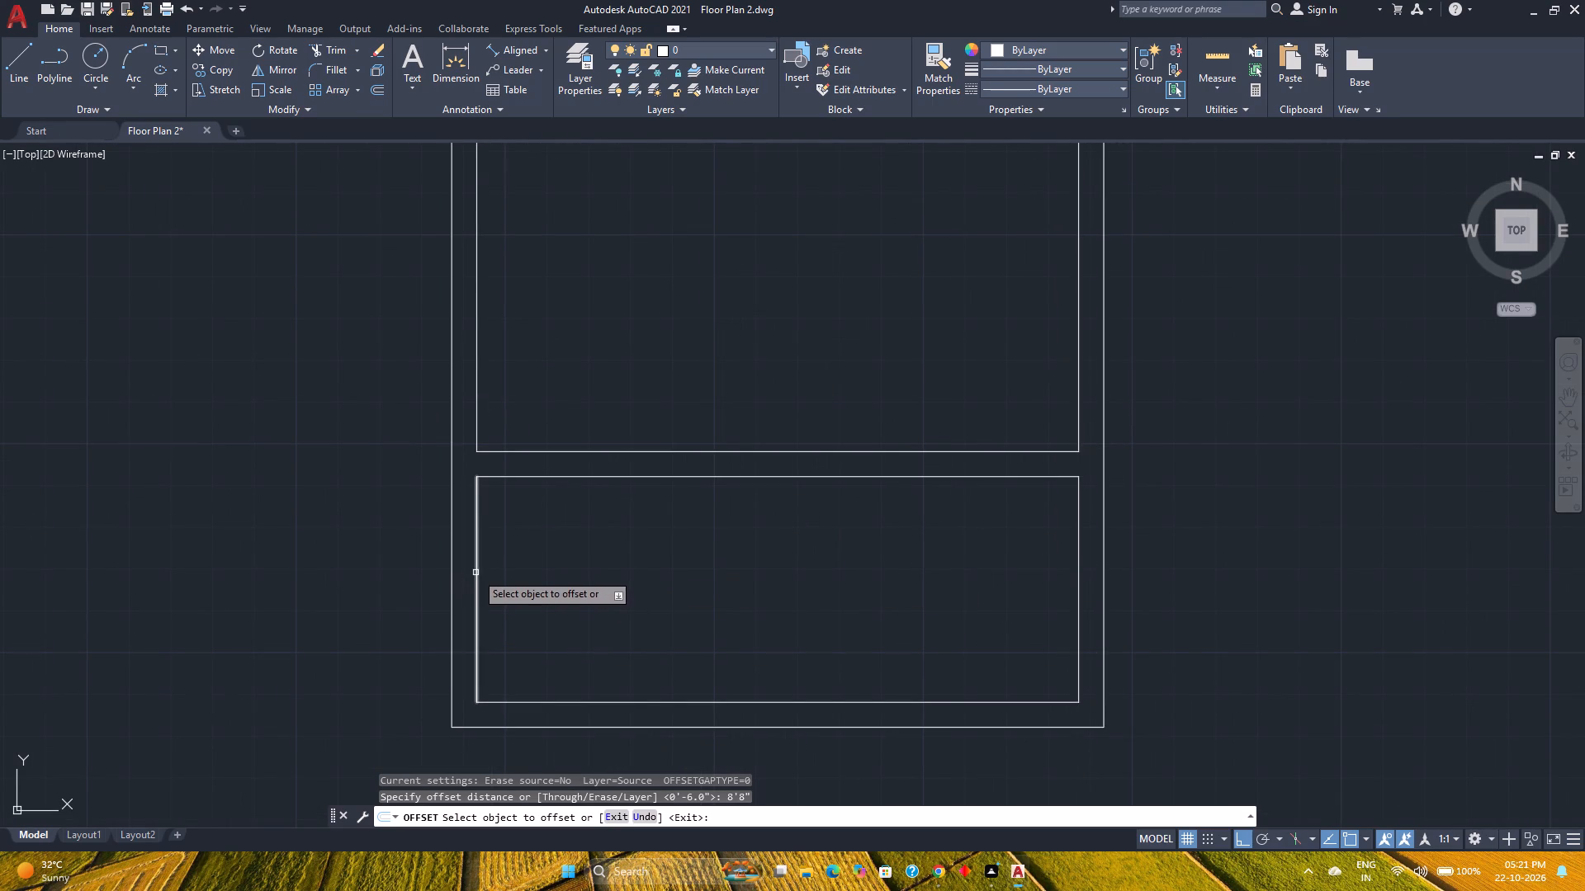
{"action": "left_click", "coordinate": [476, 573]}
{"action": "left_click", "coordinate": [753, 587]}
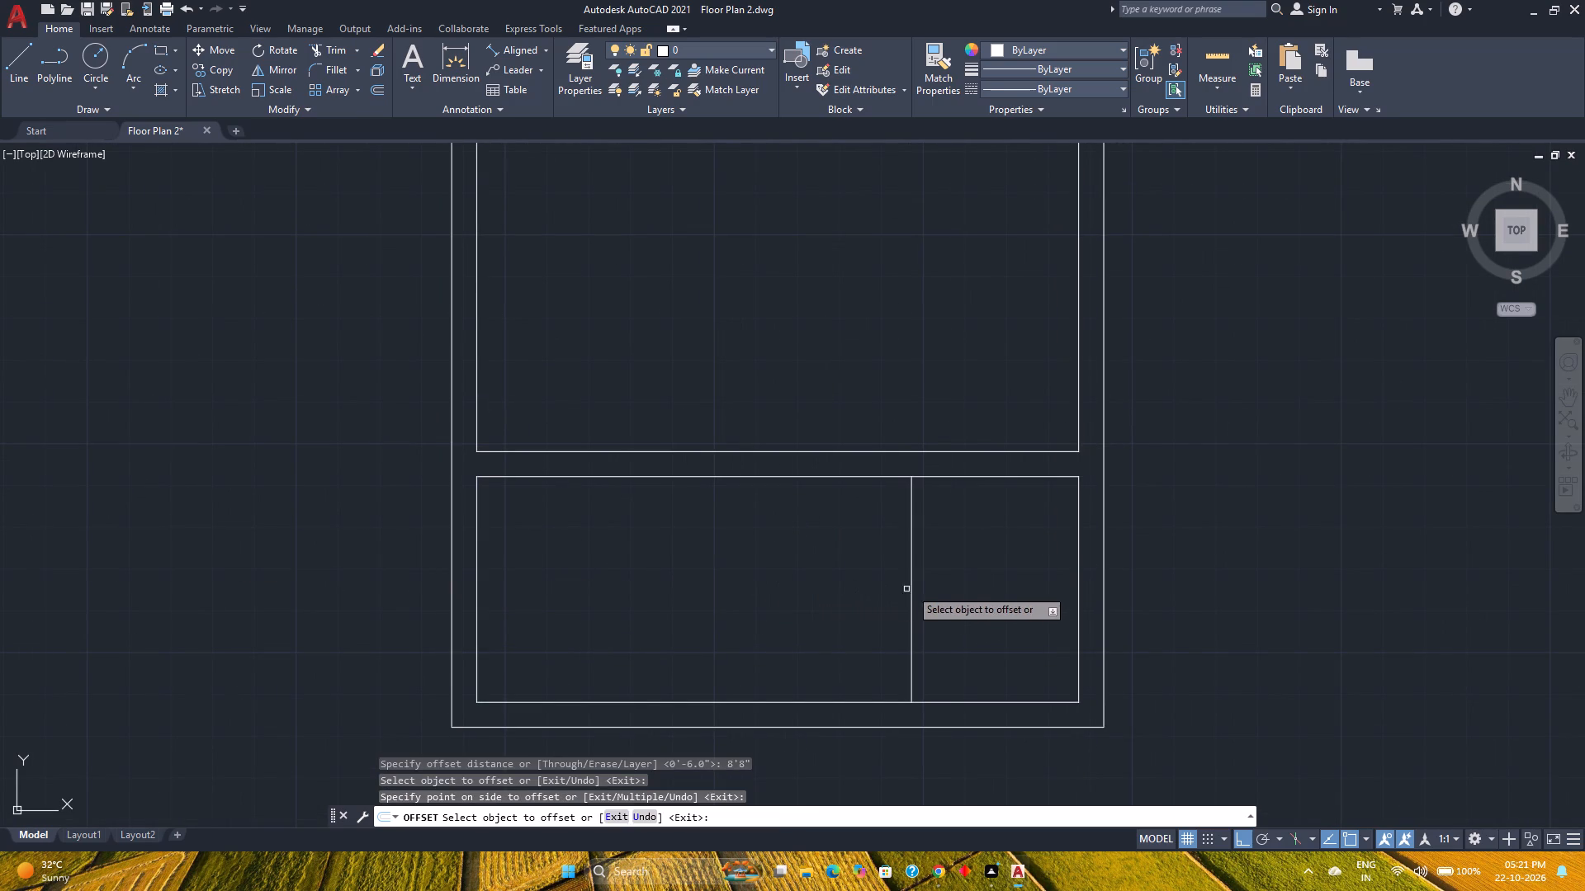
Offset the new partition line in the southernmost room 6" to the east for the wall thickness.
{"action": "left_click", "coordinate": [912, 586]}
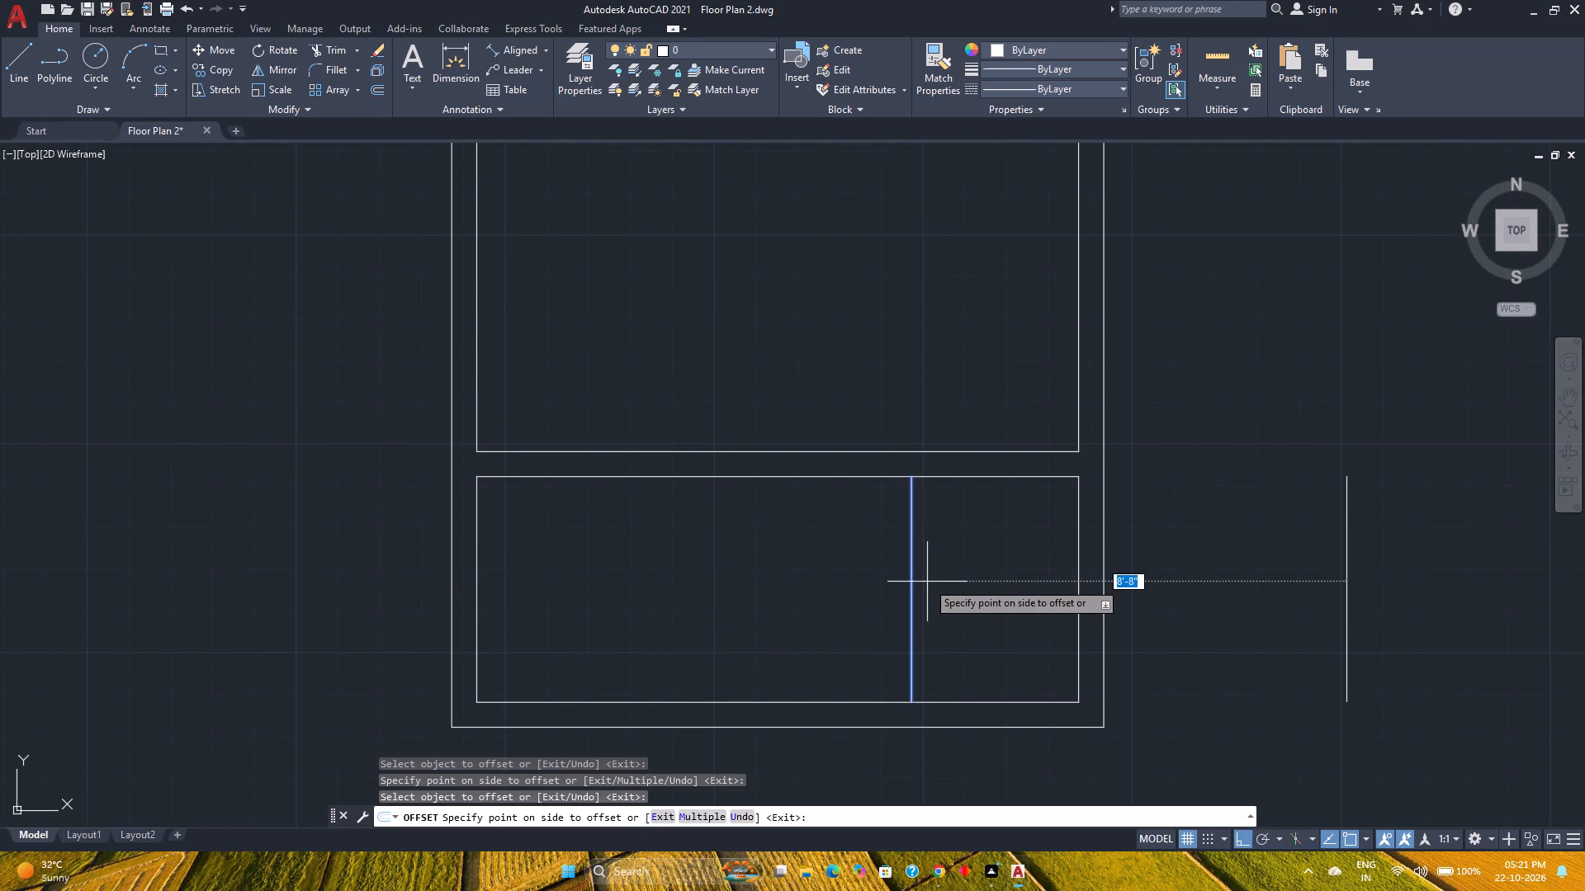
{"action": "key", "text": "6"}
{"action": "key", "text": "Return"}
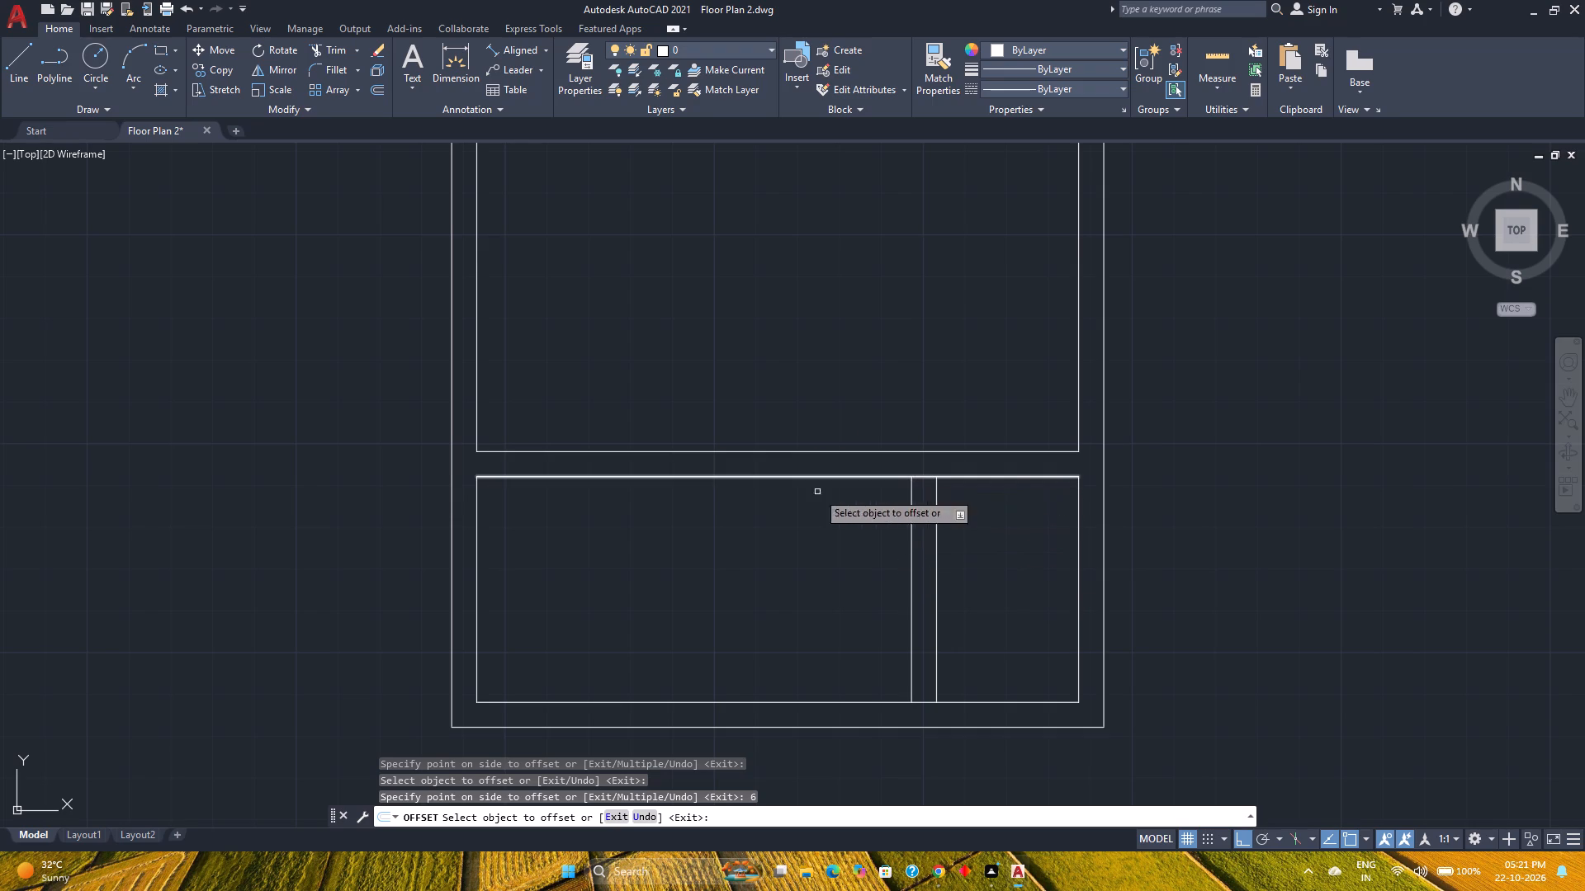
Trim the room lines between the two partition lines at the partition's north and south ends.
{"action": "left_click", "coordinate": [329, 49]}
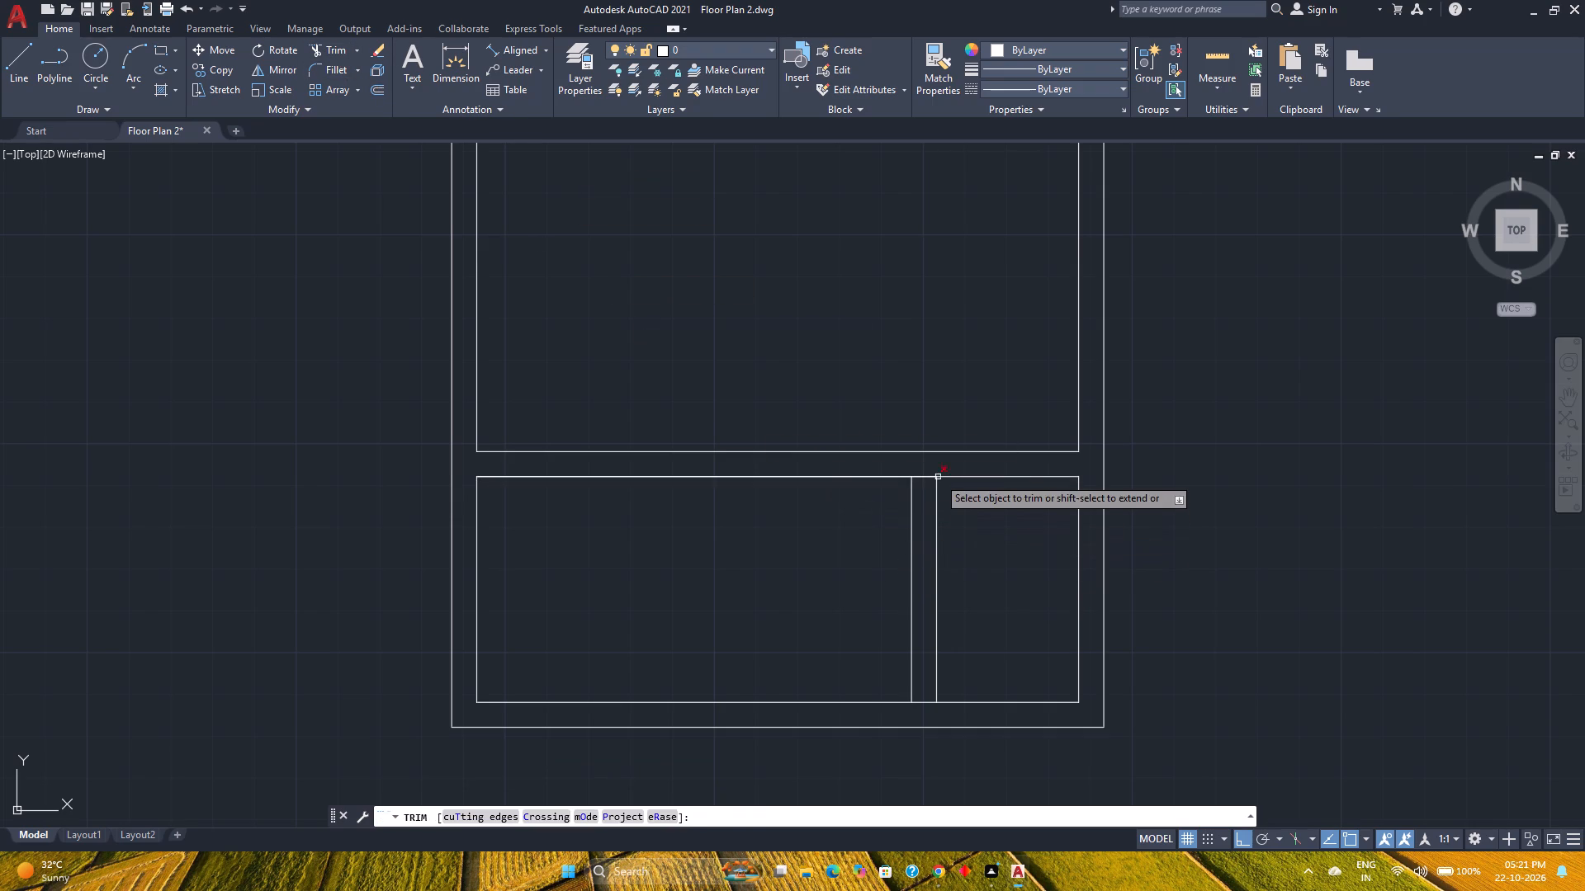
{"action": "left_click_drag", "start_coordinate": [922, 467], "coordinate": [926, 485]}
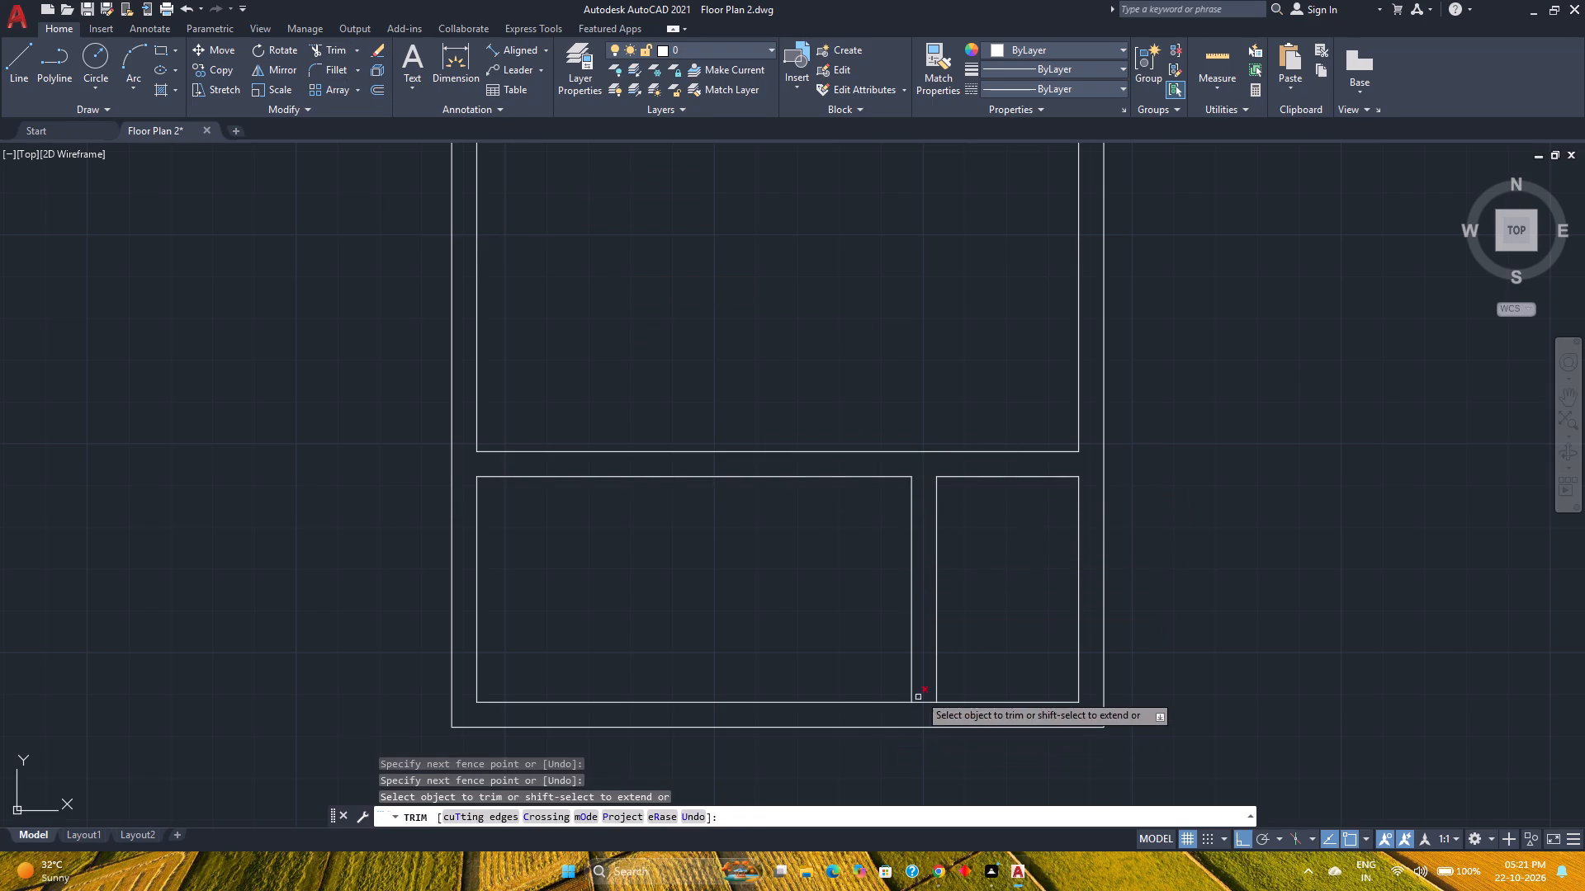
{"action": "left_click", "coordinate": [938, 685]}
{"action": "key", "text": "ctrl+z"}
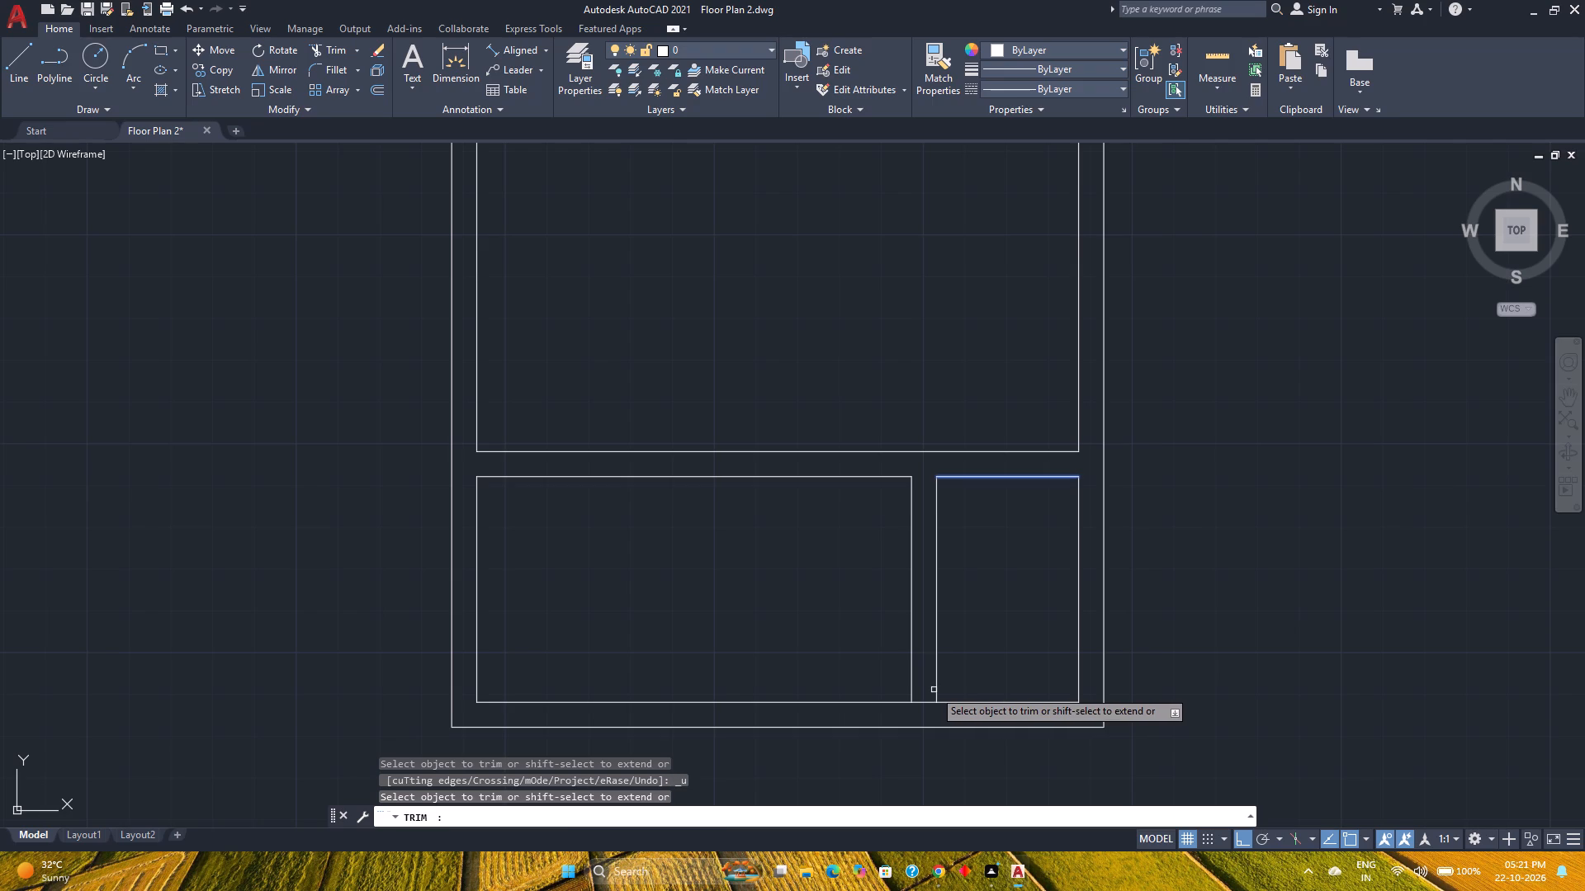
{"action": "left_click_drag", "start_coordinate": [923, 690], "coordinate": [922, 710]}
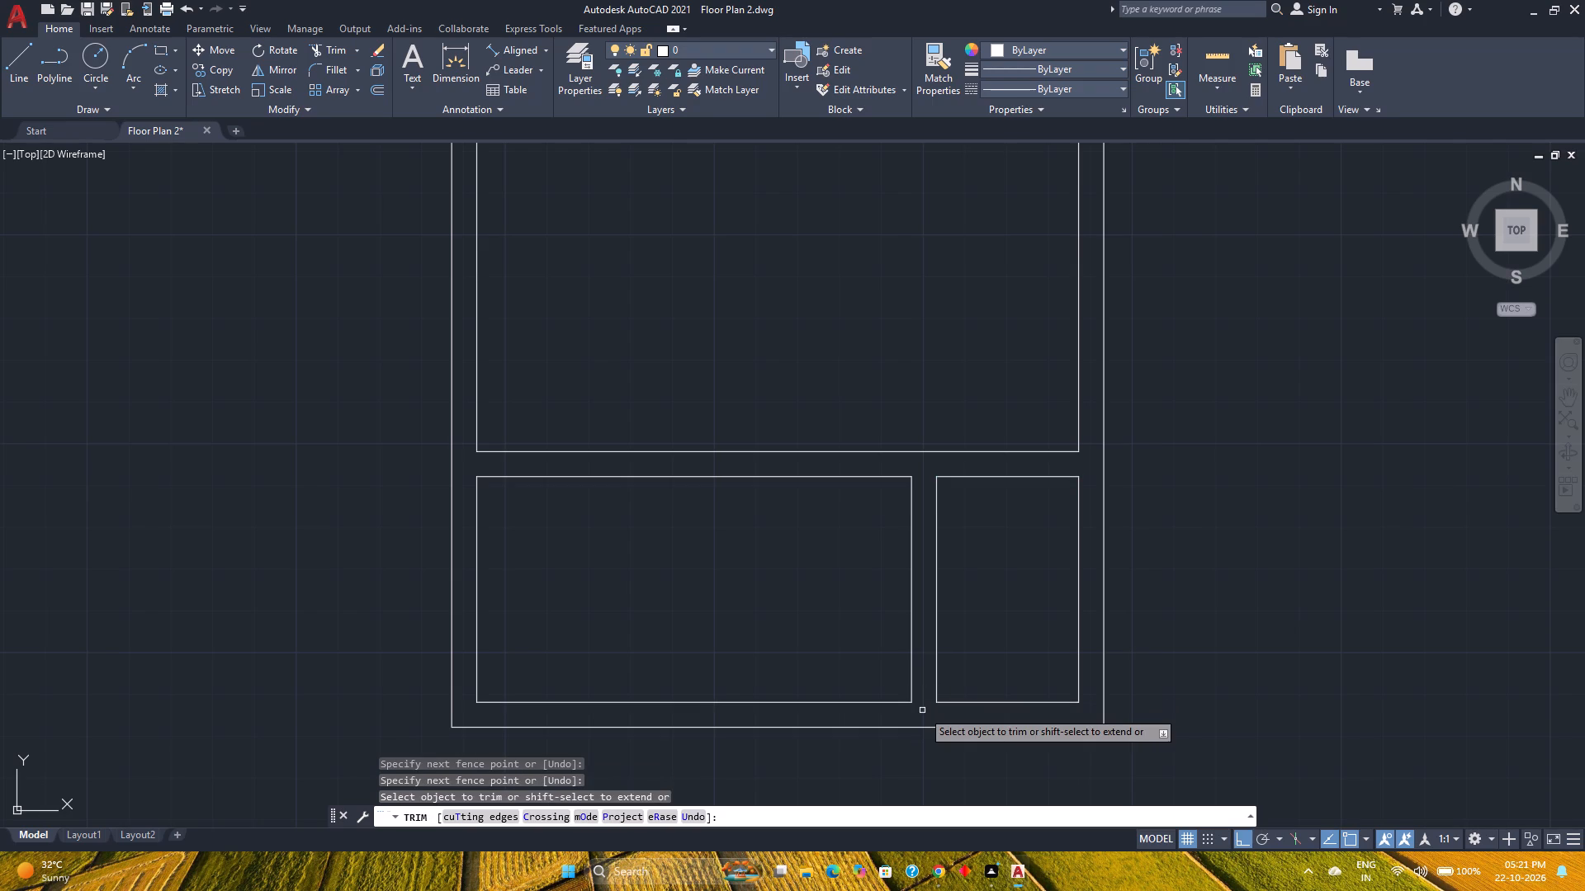
Trim the leftover lines where the large room's south wall and the narrow room's west wall meet the adjoining walls.
{"action": "scroll", "coordinate": [950, 764], "scroll_direction": "down", "scroll_amount": 1}
{"action": "middle_click_drag", "start_coordinate": [950, 764], "coordinate": [732, 643]}
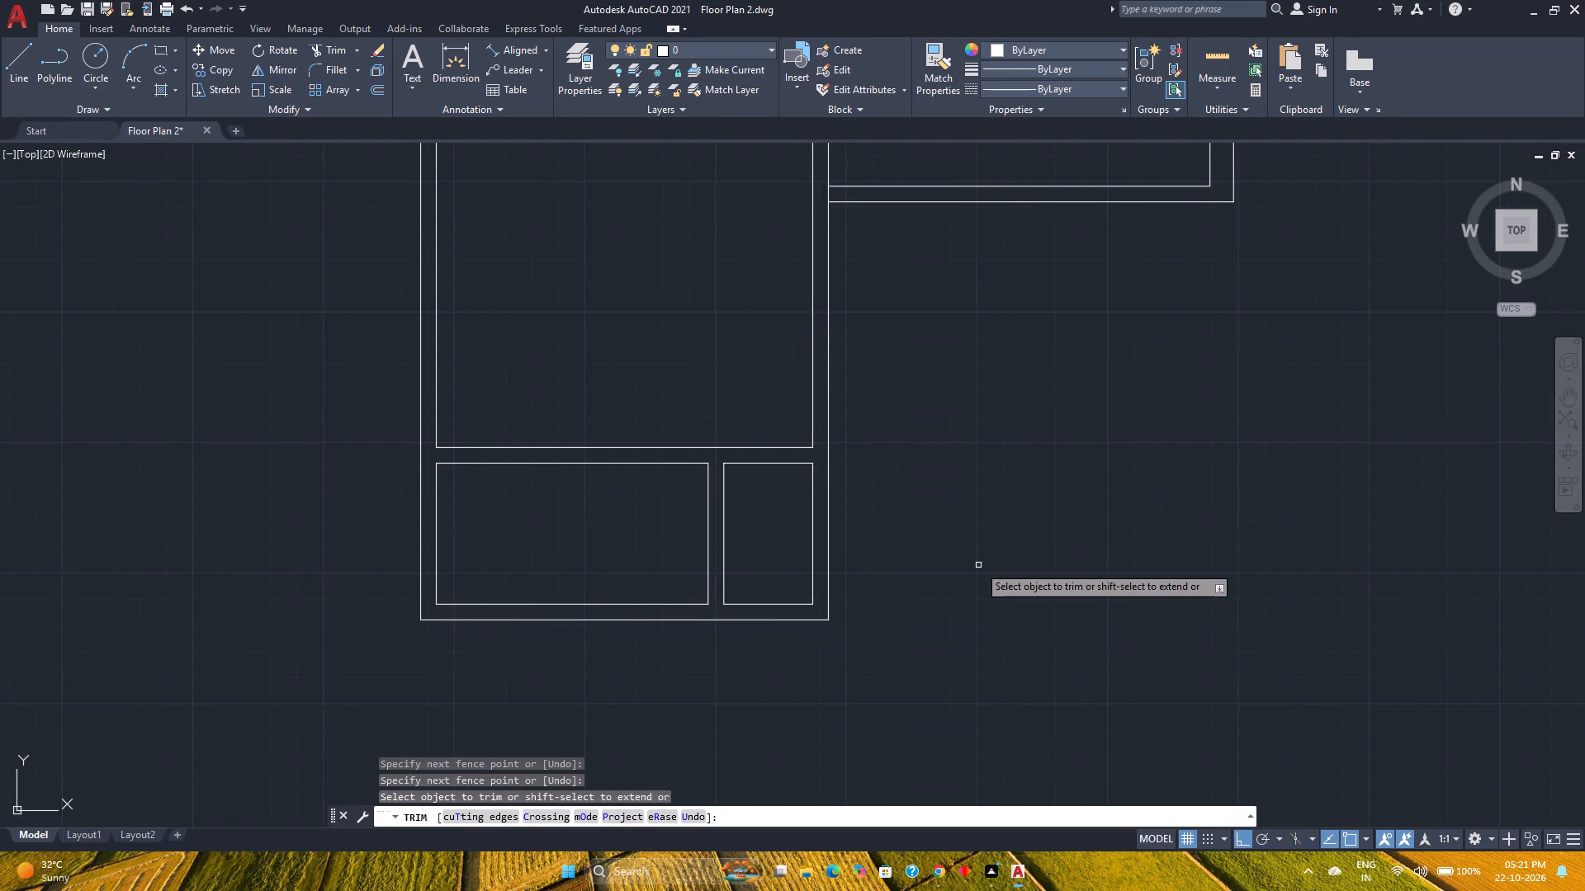
{"action": "scroll", "coordinate": [978, 565], "scroll_direction": "down", "scroll_amount": 1}
{"action": "middle_click_drag", "start_coordinate": [978, 565], "coordinate": [906, 611]}
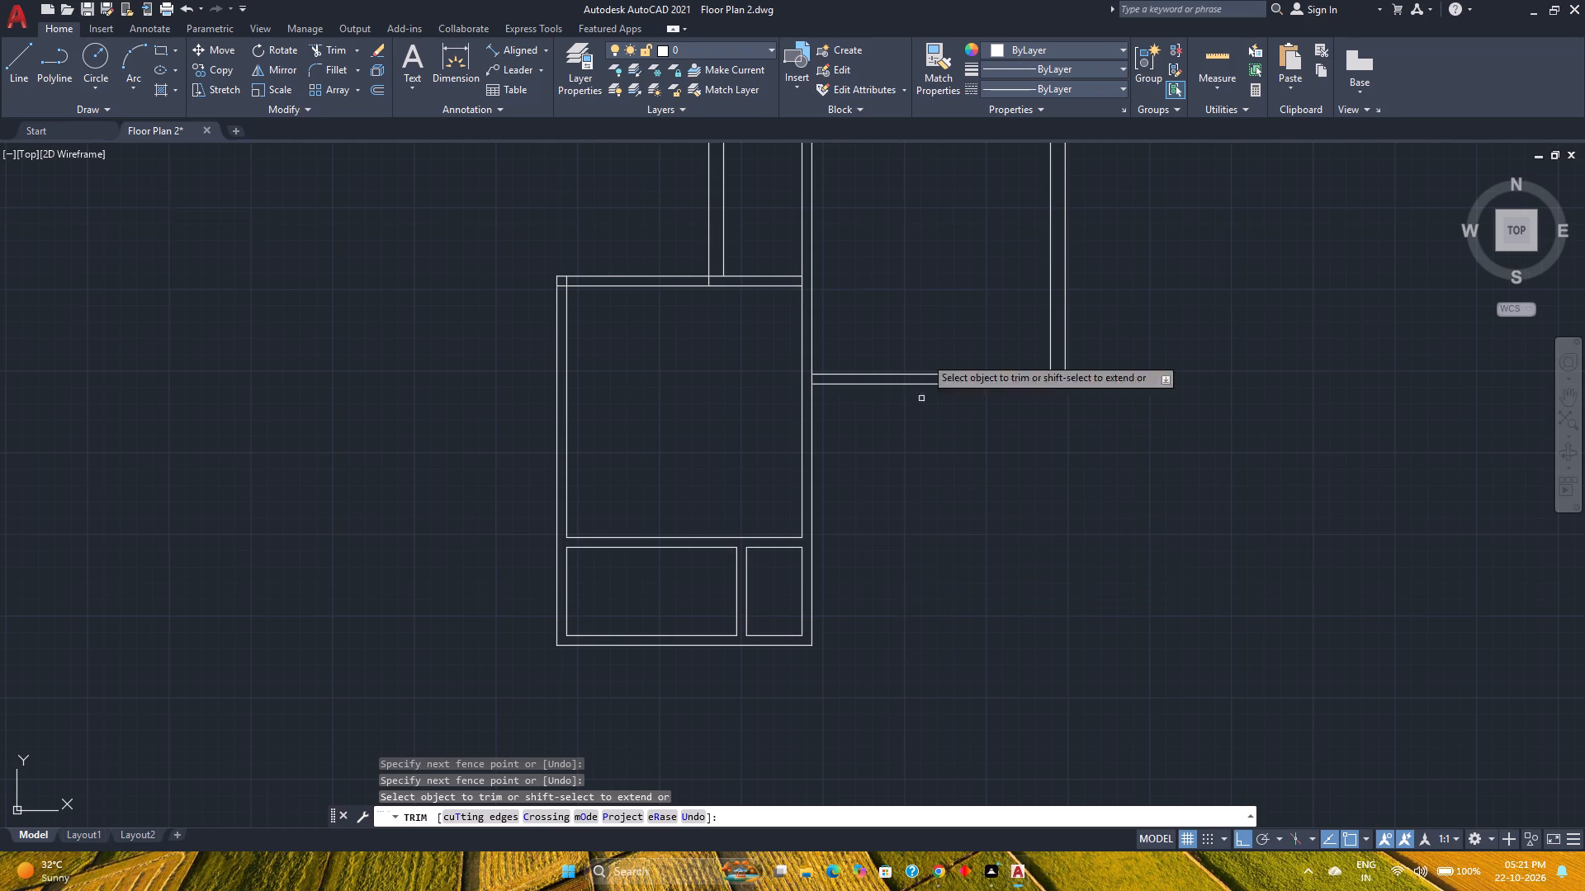
{"action": "scroll", "coordinate": [782, 364], "scroll_direction": "up", "scroll_amount": 6}
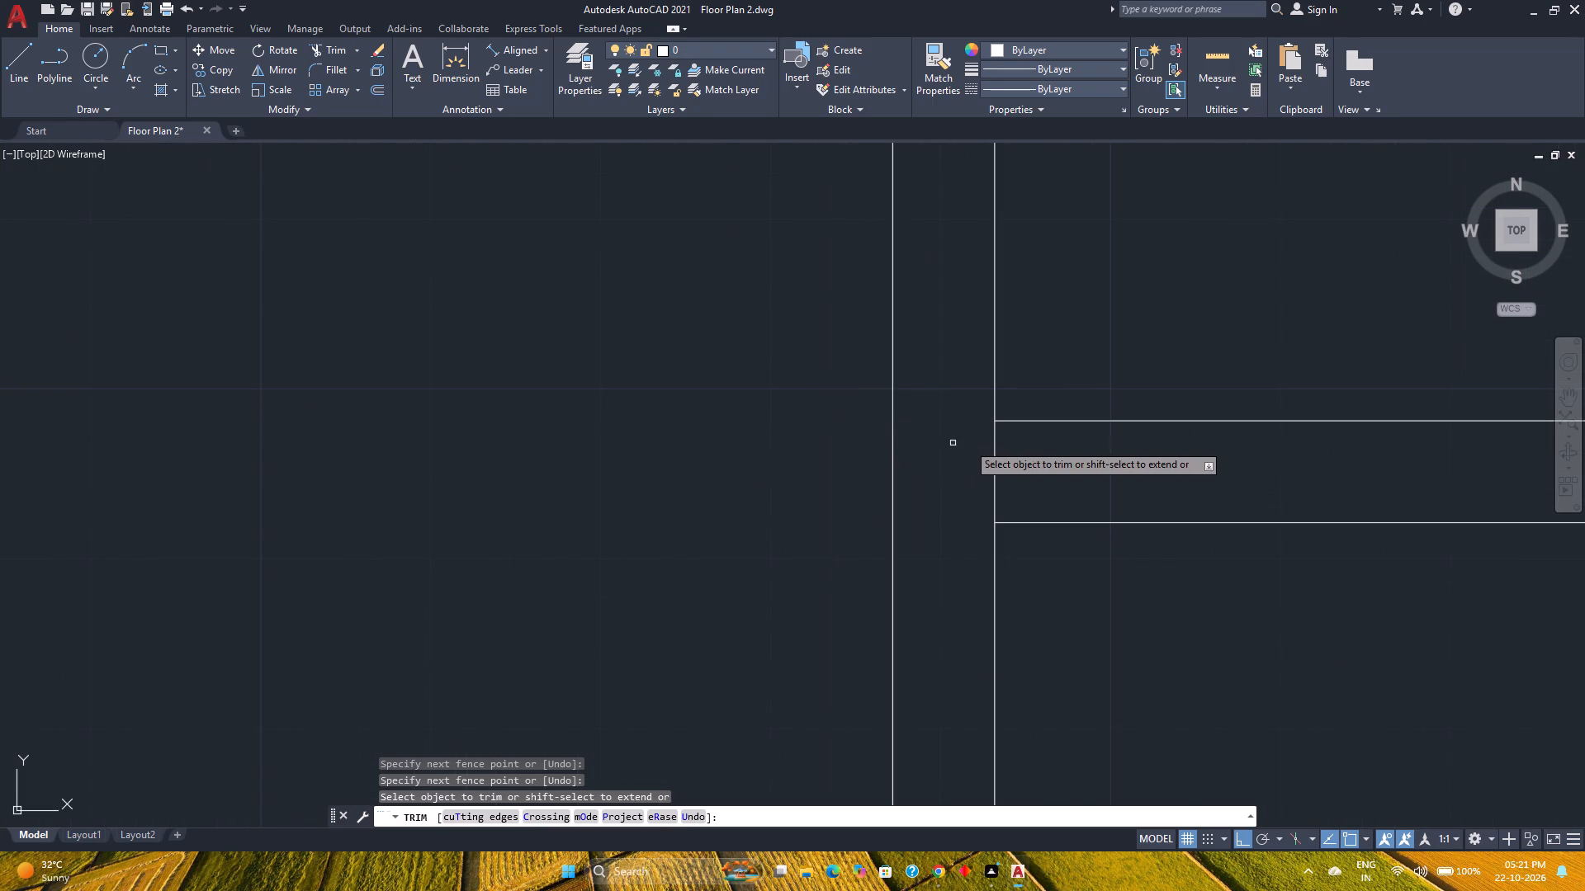
{"action": "left_click_drag", "start_coordinate": [982, 443], "coordinate": [1040, 455]}
{"action": "scroll", "coordinate": [1041, 455], "scroll_direction": "down", "scroll_amount": 4}
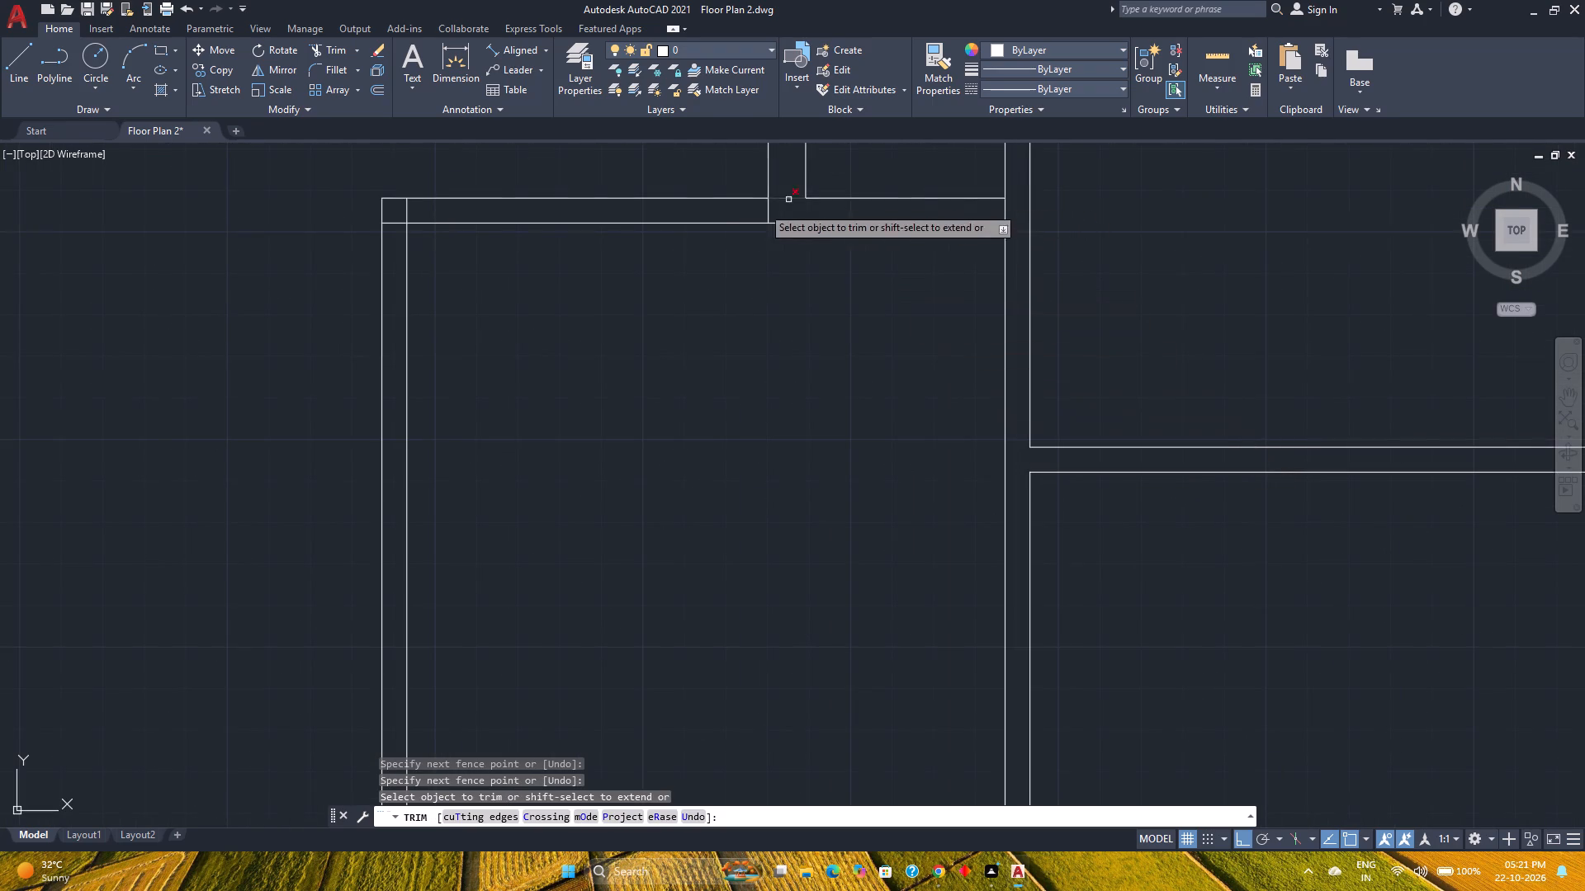
{"action": "middle_click_drag", "start_coordinate": [762, 208], "coordinate": [822, 366]}
{"action": "left_click_drag", "start_coordinate": [825, 370], "coordinate": [845, 342]}
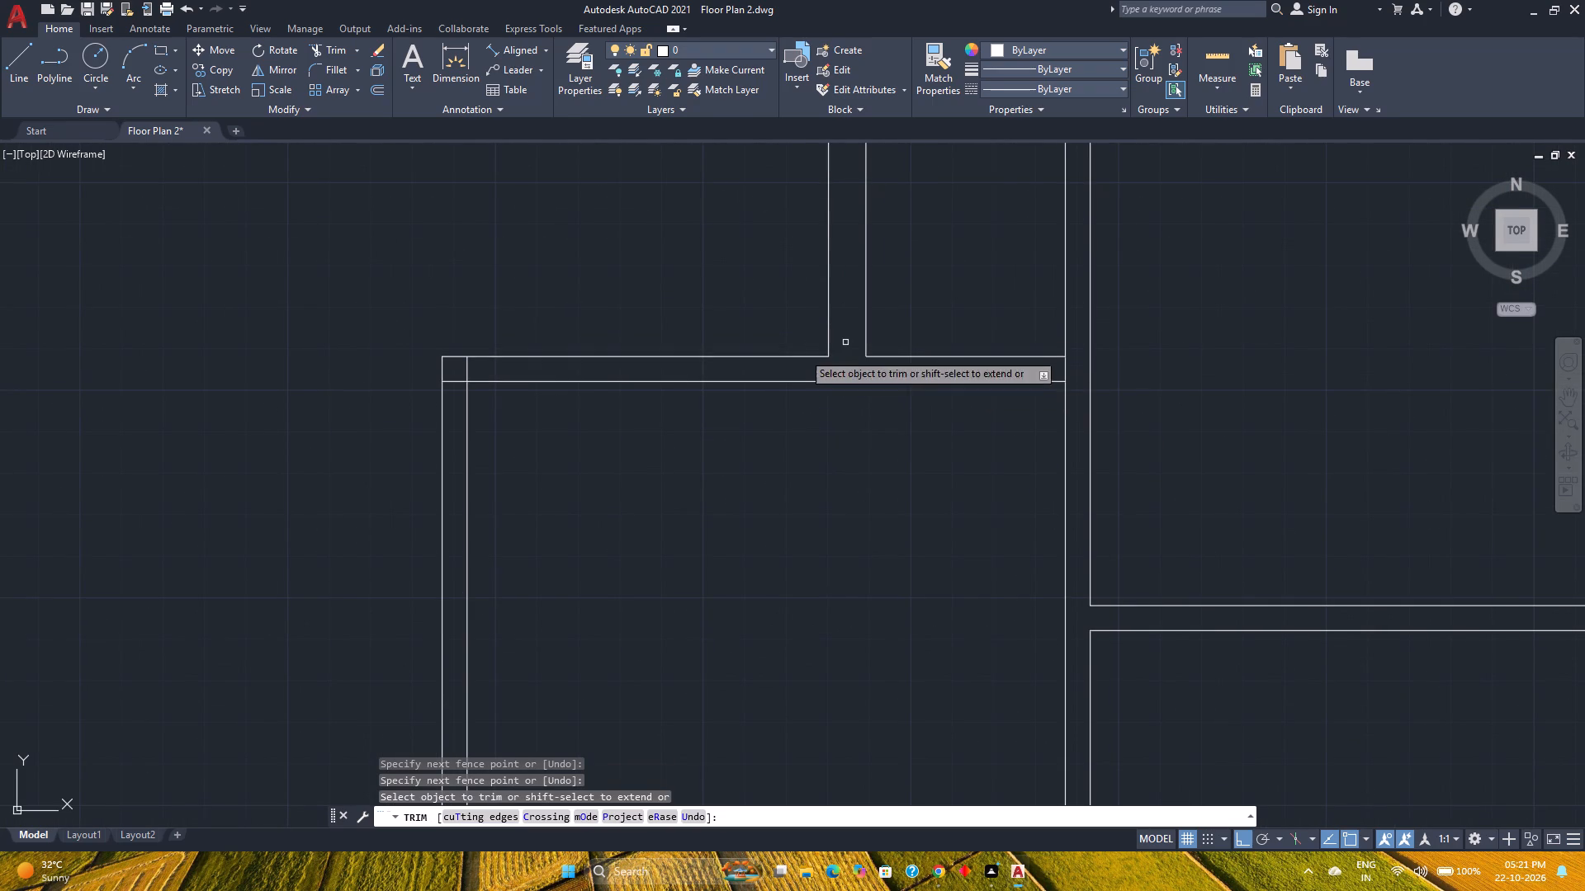
Trim the overshoots at the middle room's northwest inner corner and the line crossing its north wall's east end.
{"action": "scroll", "coordinate": [486, 370], "scroll_direction": "up", "scroll_amount": 3}
{"action": "left_click", "coordinate": [427, 397]}
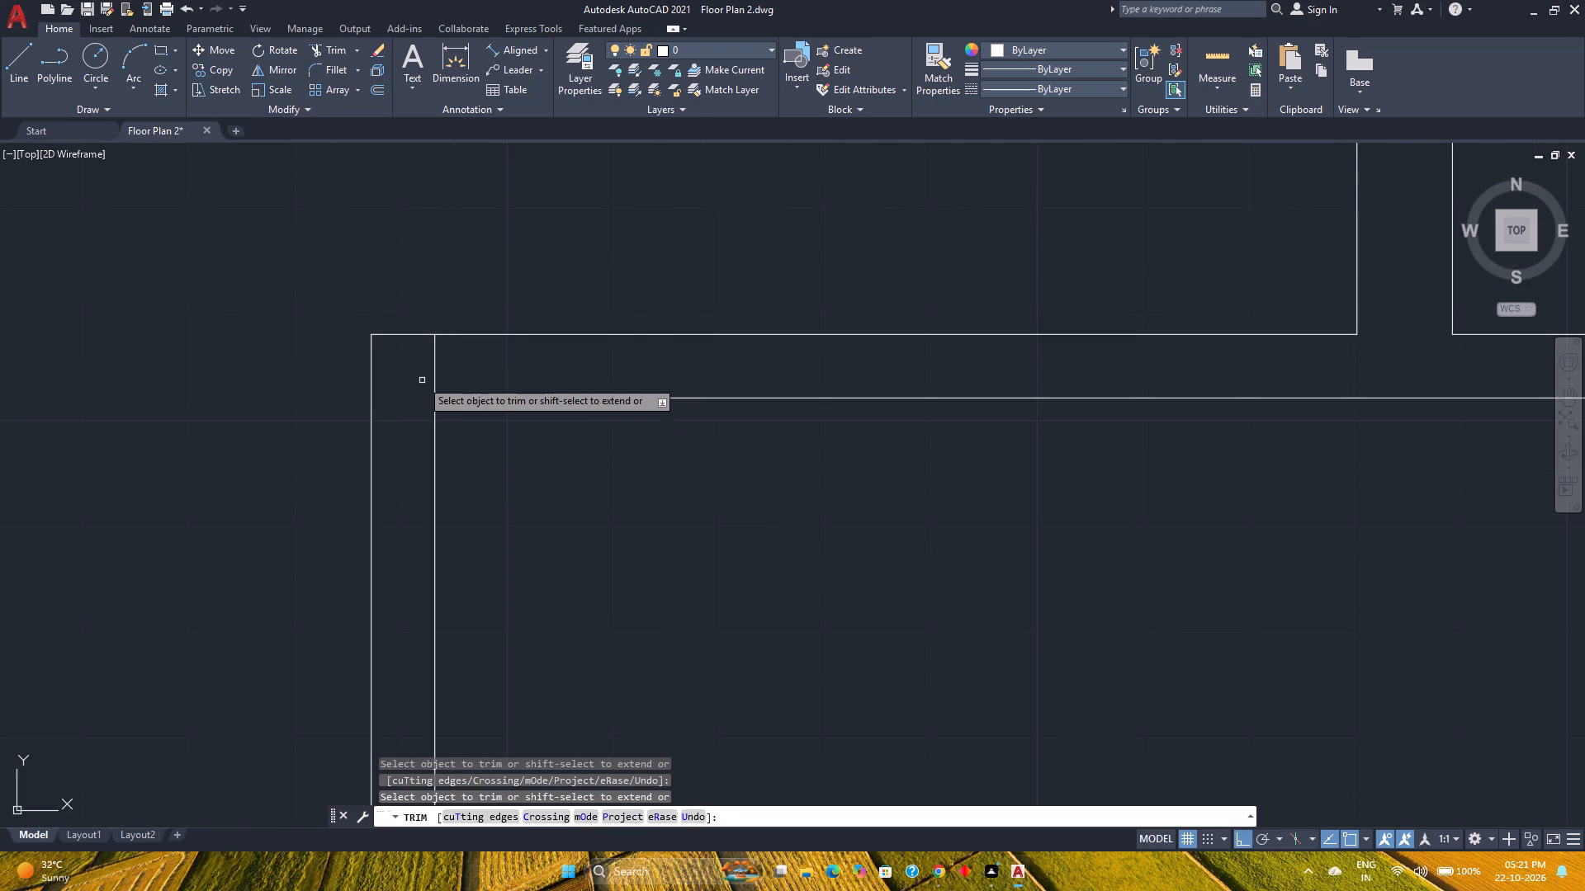
{"action": "left_click", "coordinate": [421, 379]}
{"action": "left_click", "coordinate": [494, 375]}
{"action": "scroll", "coordinate": [494, 375], "scroll_direction": "down", "scroll_amount": 5}
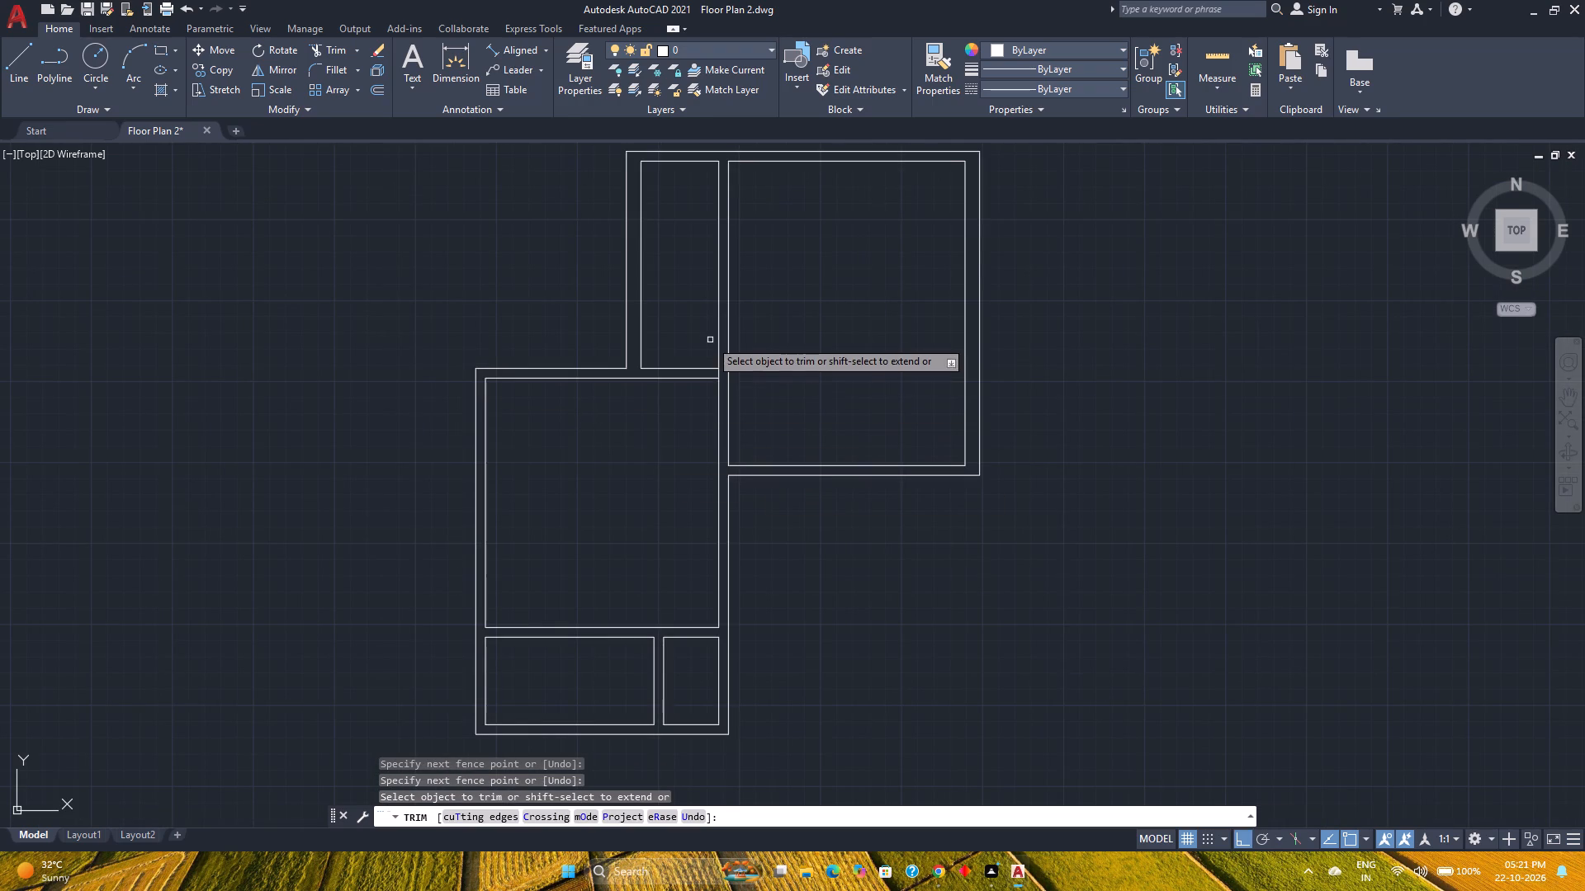
{"action": "scroll", "coordinate": [721, 373], "scroll_direction": "up", "scroll_amount": 5}
{"action": "left_click", "coordinate": [717, 380]}
{"action": "left_click", "coordinate": [655, 370]}
{"action": "scroll", "coordinate": [655, 370], "scroll_direction": "down", "scroll_amount": 4}
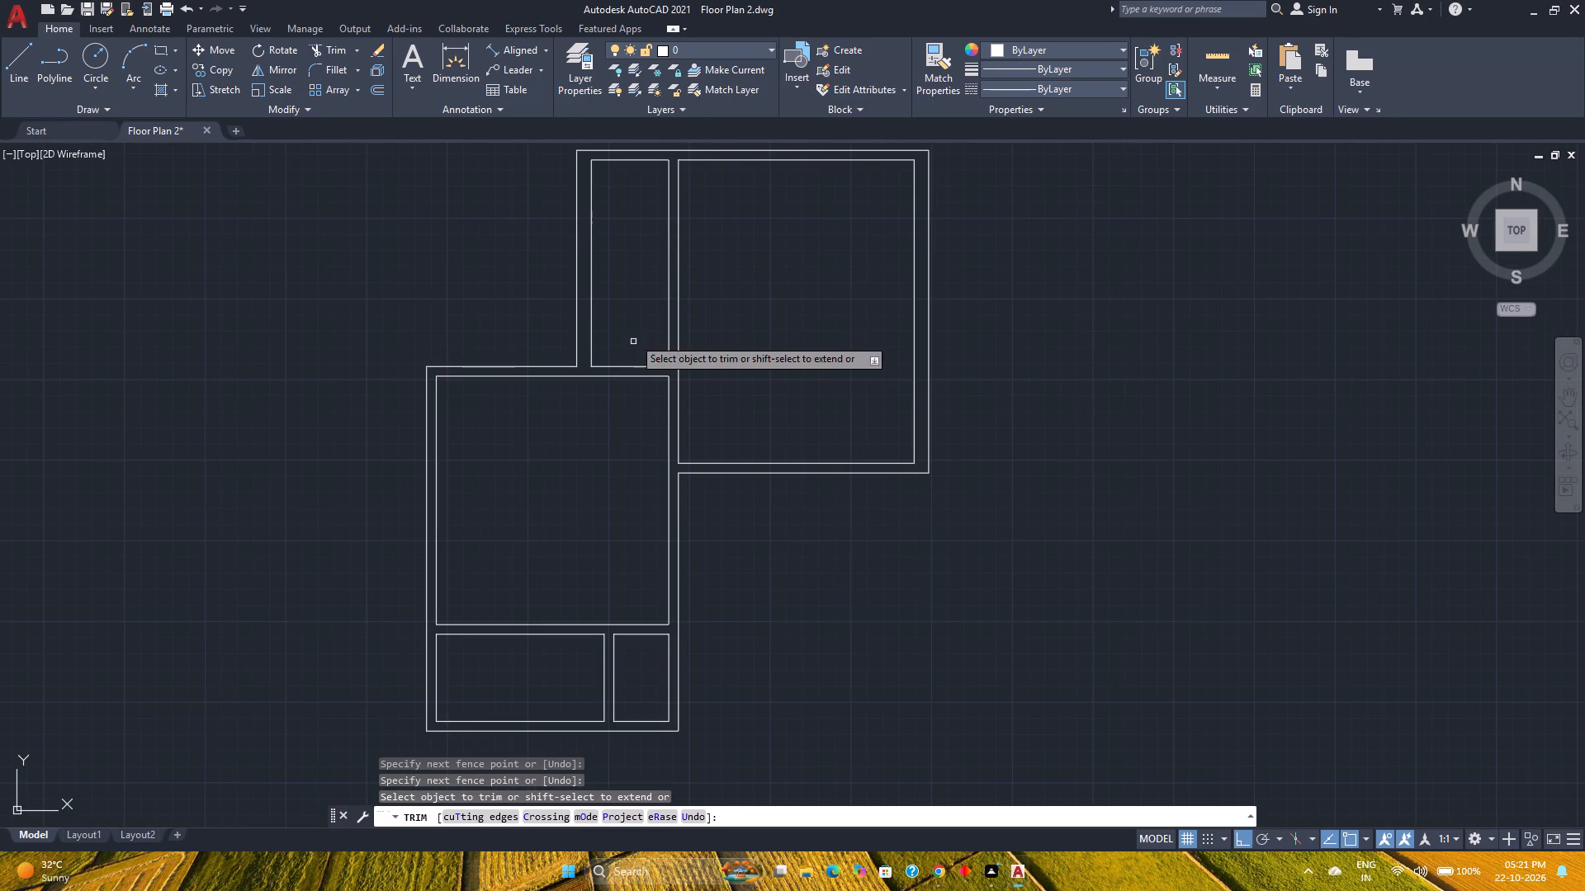
{"action": "key", "text": "Escape"}
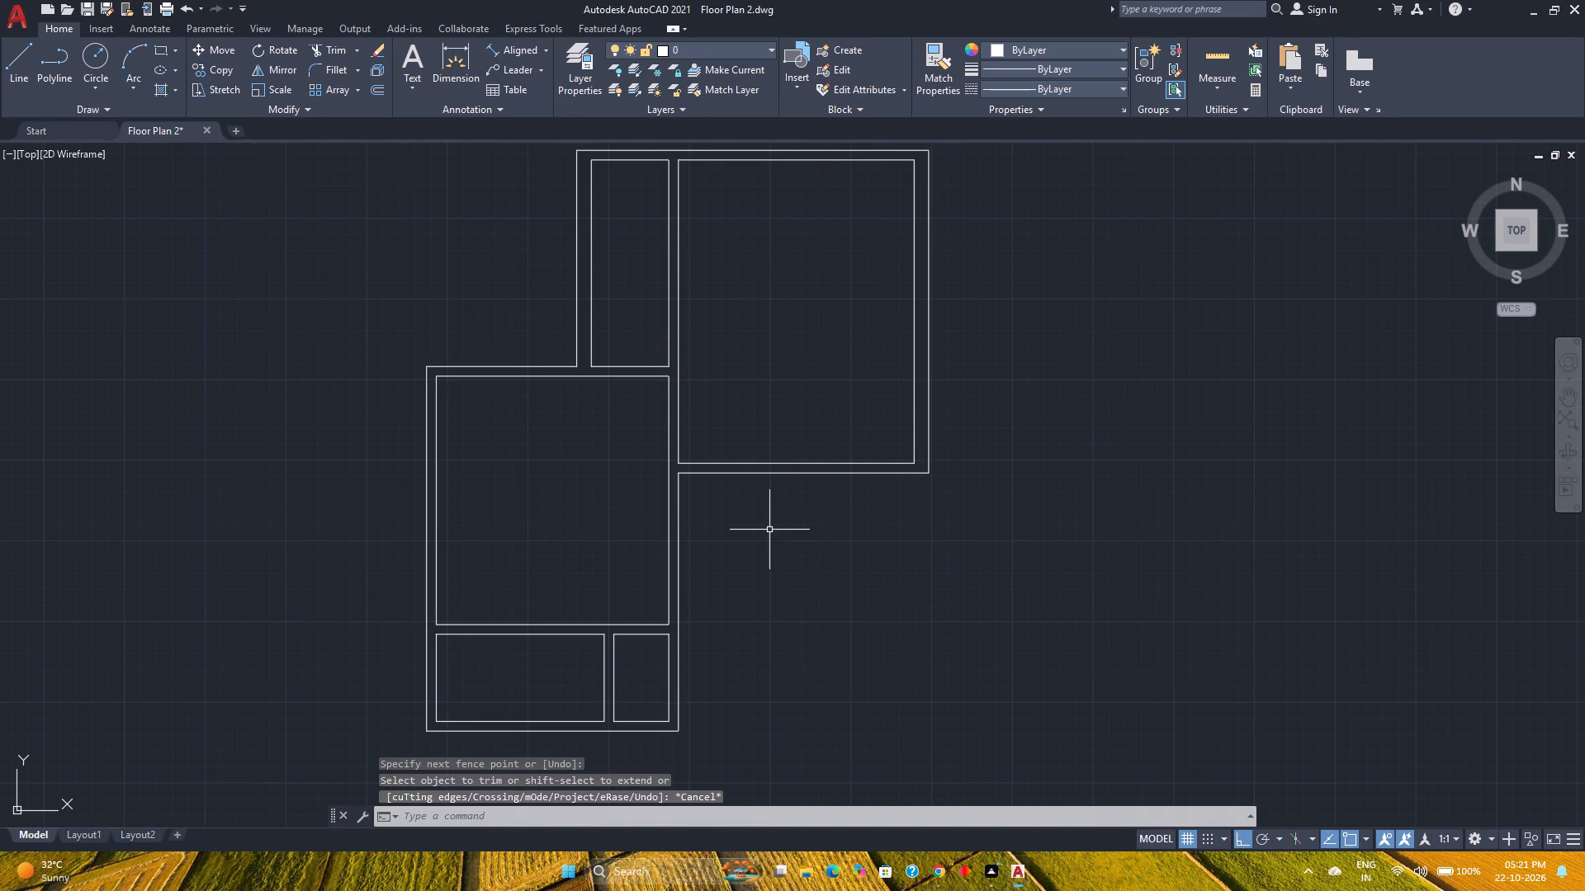
Save the drawing.
{"action": "key", "text": "ctrl+s"}
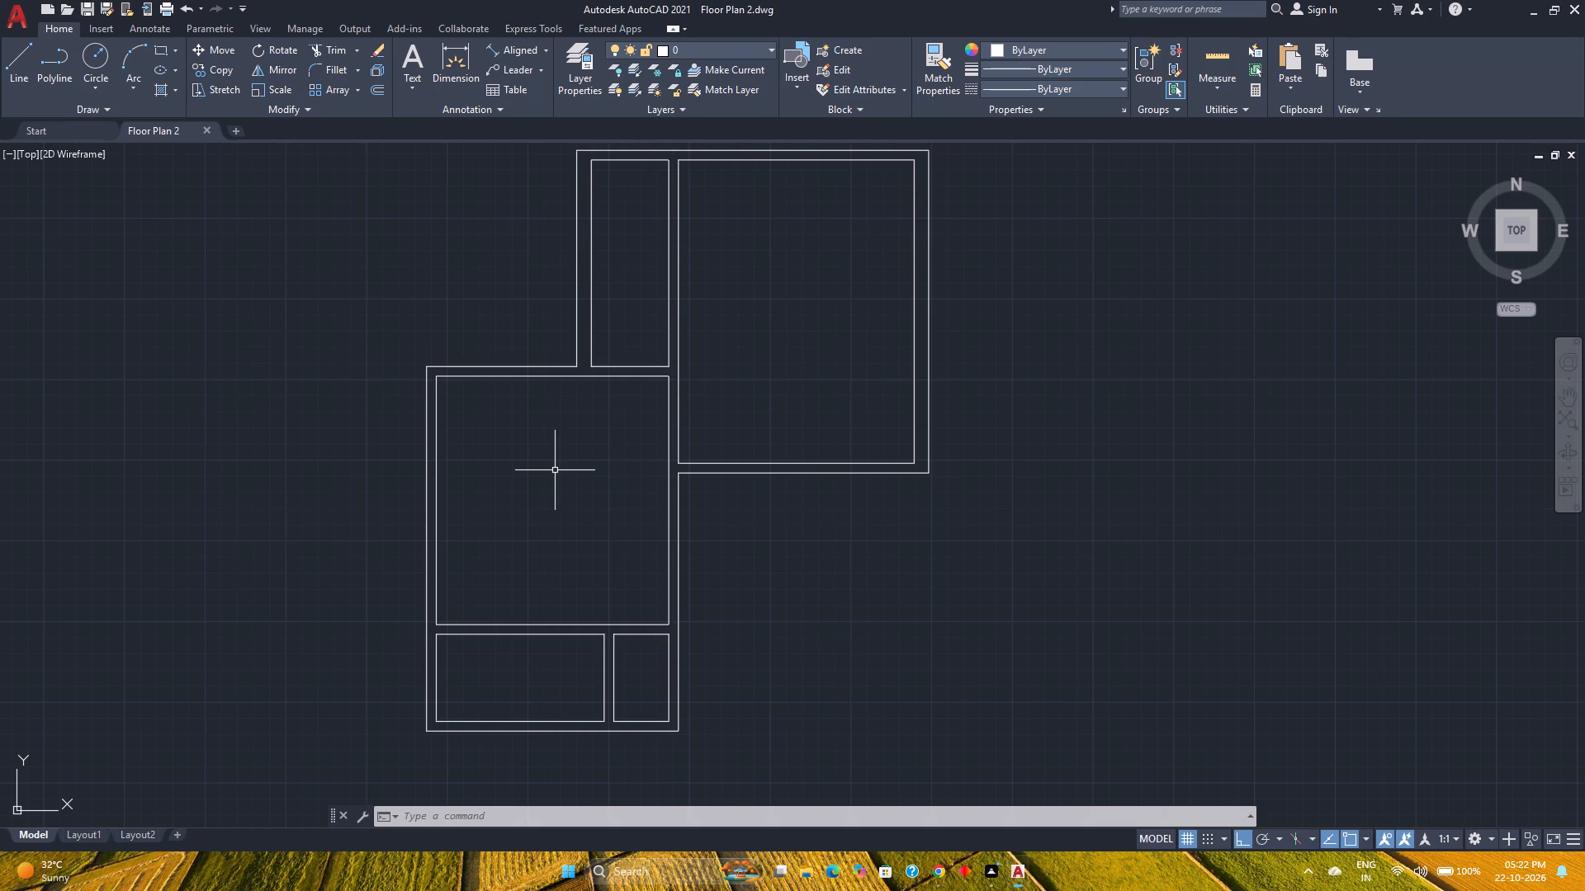
Examine the existing floor plan against the new rooms, focusing on the area around its interior staircase and doors.
{"action": "middle_click_drag", "start_coordinate": [561, 470], "coordinate": [621, 498]}
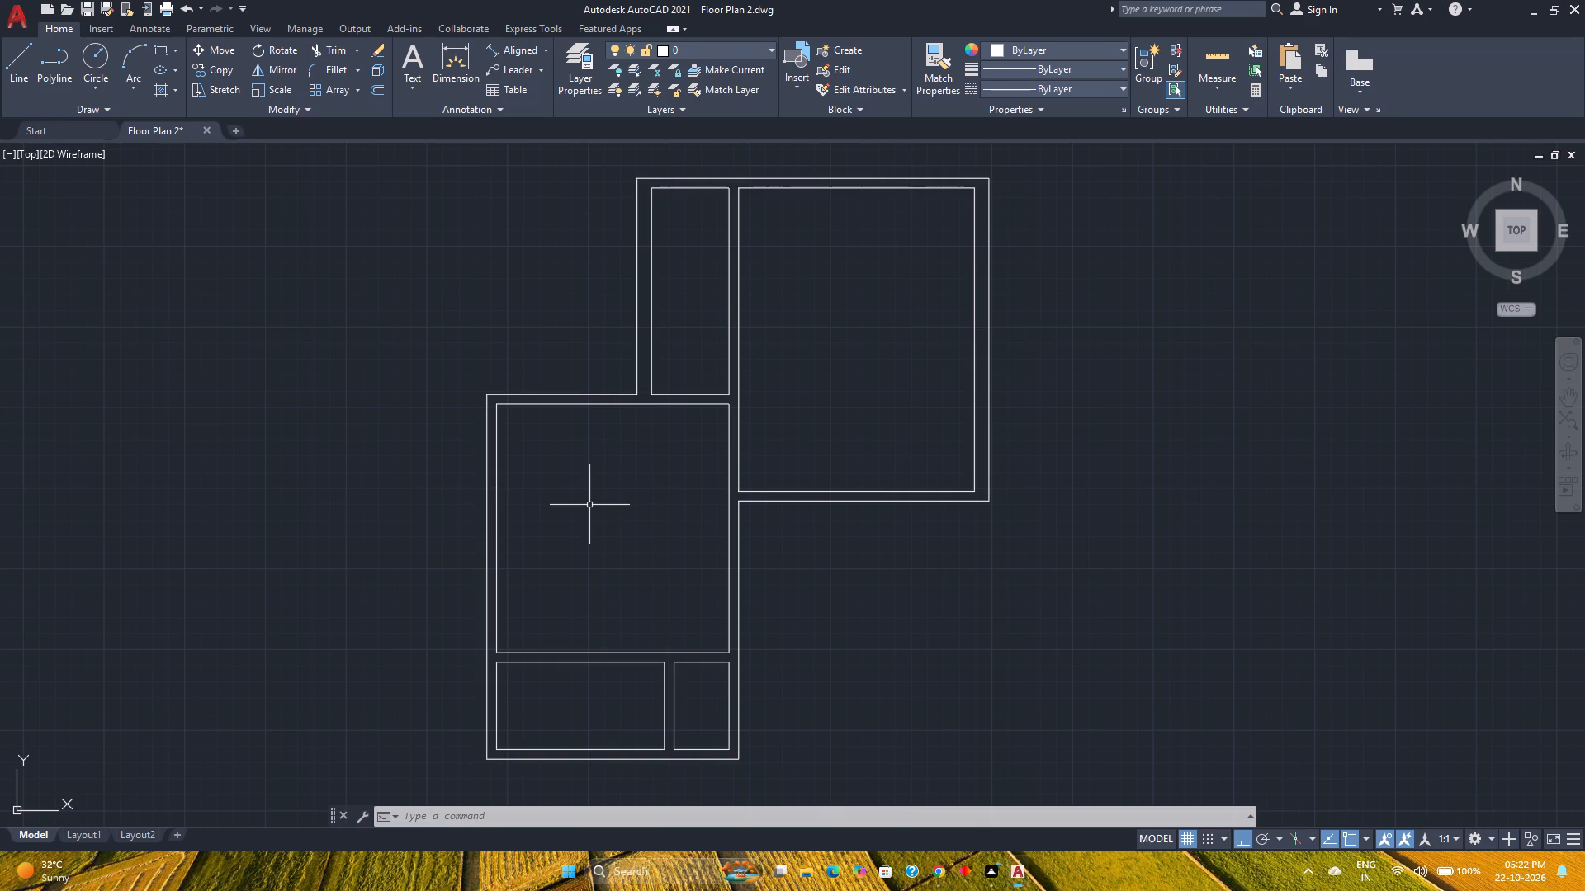
{"action": "scroll", "coordinate": [258, 693], "scroll_direction": "down", "scroll_amount": 3}
{"action": "middle_click_drag", "start_coordinate": [258, 693], "coordinate": [534, 648]}
{"action": "middle_click", "coordinate": [534, 648]}
{"action": "scroll", "coordinate": [534, 648], "scroll_direction": "up", "scroll_amount": 2}
{"action": "middle_click_drag", "start_coordinate": [534, 648], "coordinate": [528, 604]}
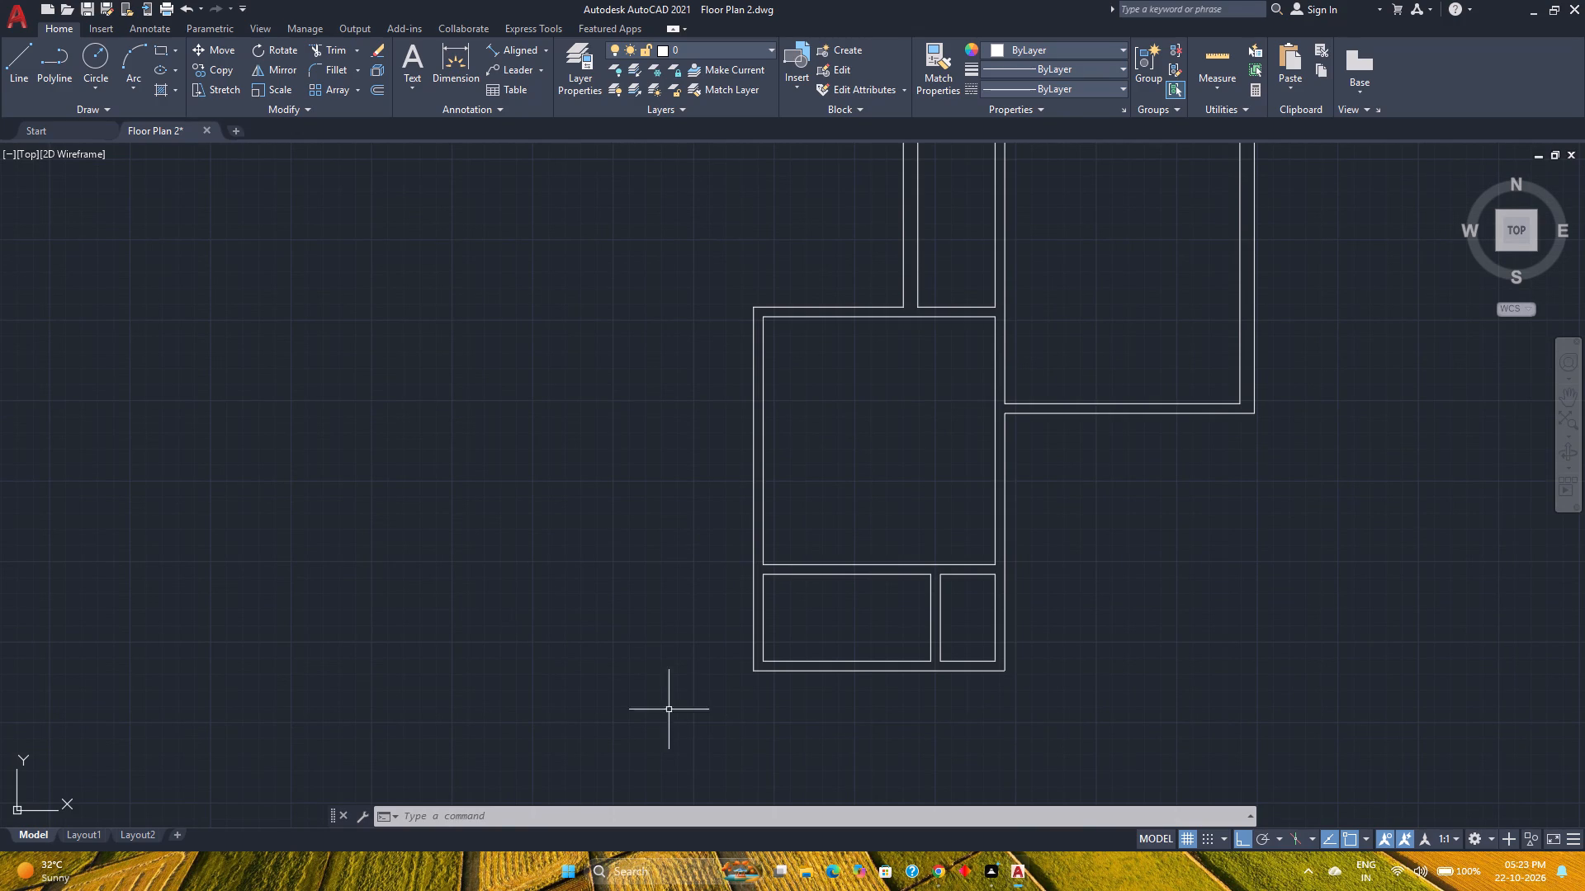
{"action": "scroll", "coordinate": [616, 597], "scroll_direction": "down", "scroll_amount": 2}
{"action": "middle_click_drag", "start_coordinate": [616, 597], "coordinate": [706, 610]}
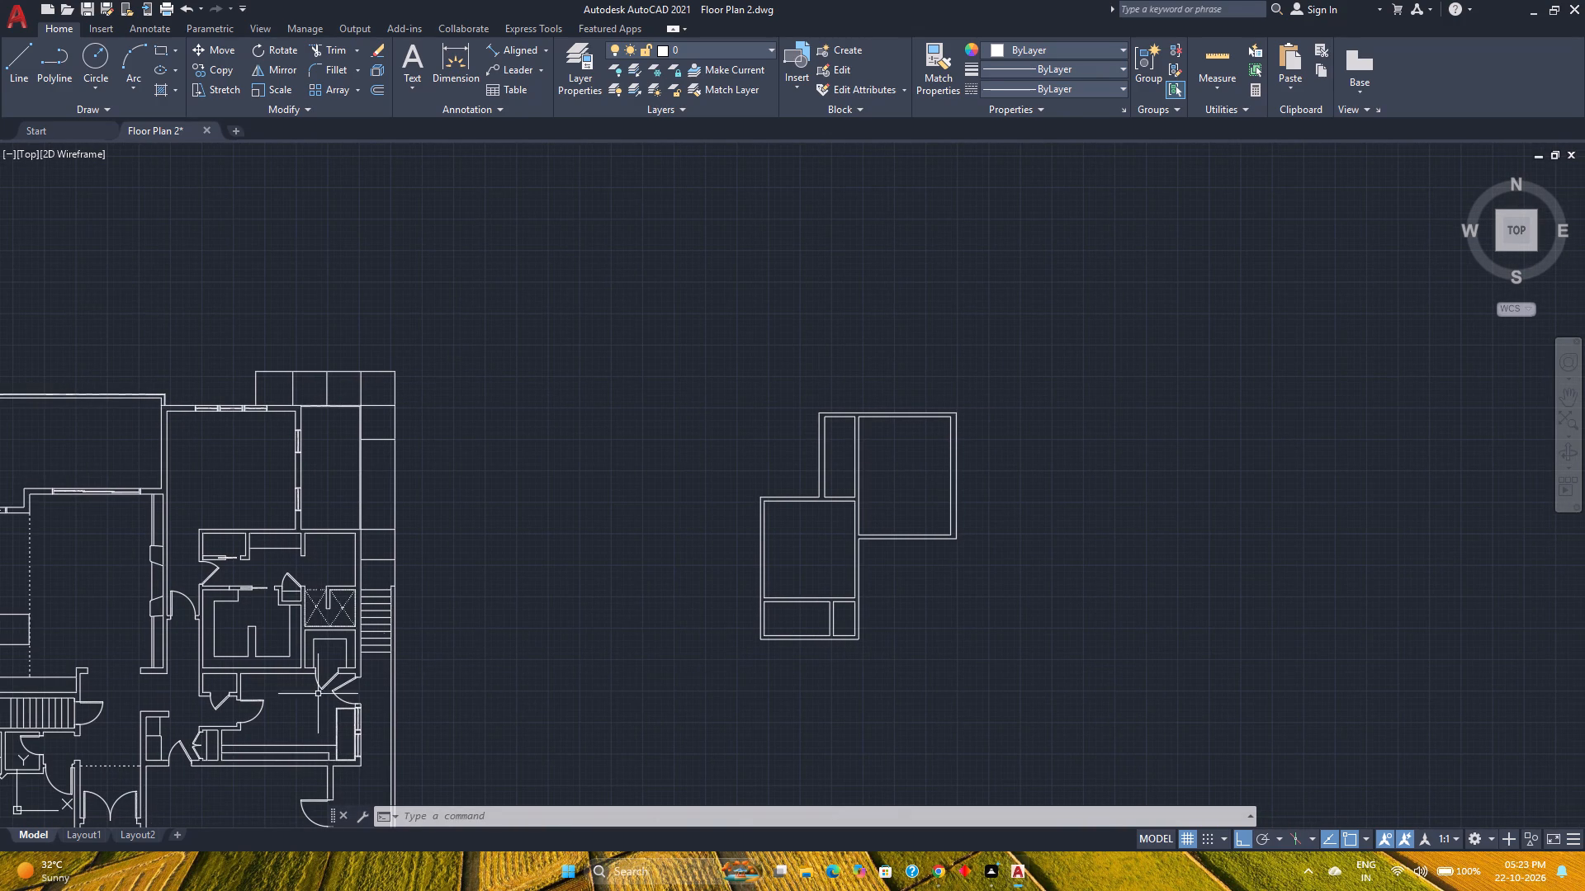
{"action": "scroll", "coordinate": [86, 719], "scroll_direction": "up", "scroll_amount": 1}
{"action": "middle_click_drag", "start_coordinate": [86, 719], "coordinate": [354, 722]}
{"action": "middle_click", "coordinate": [354, 722]}
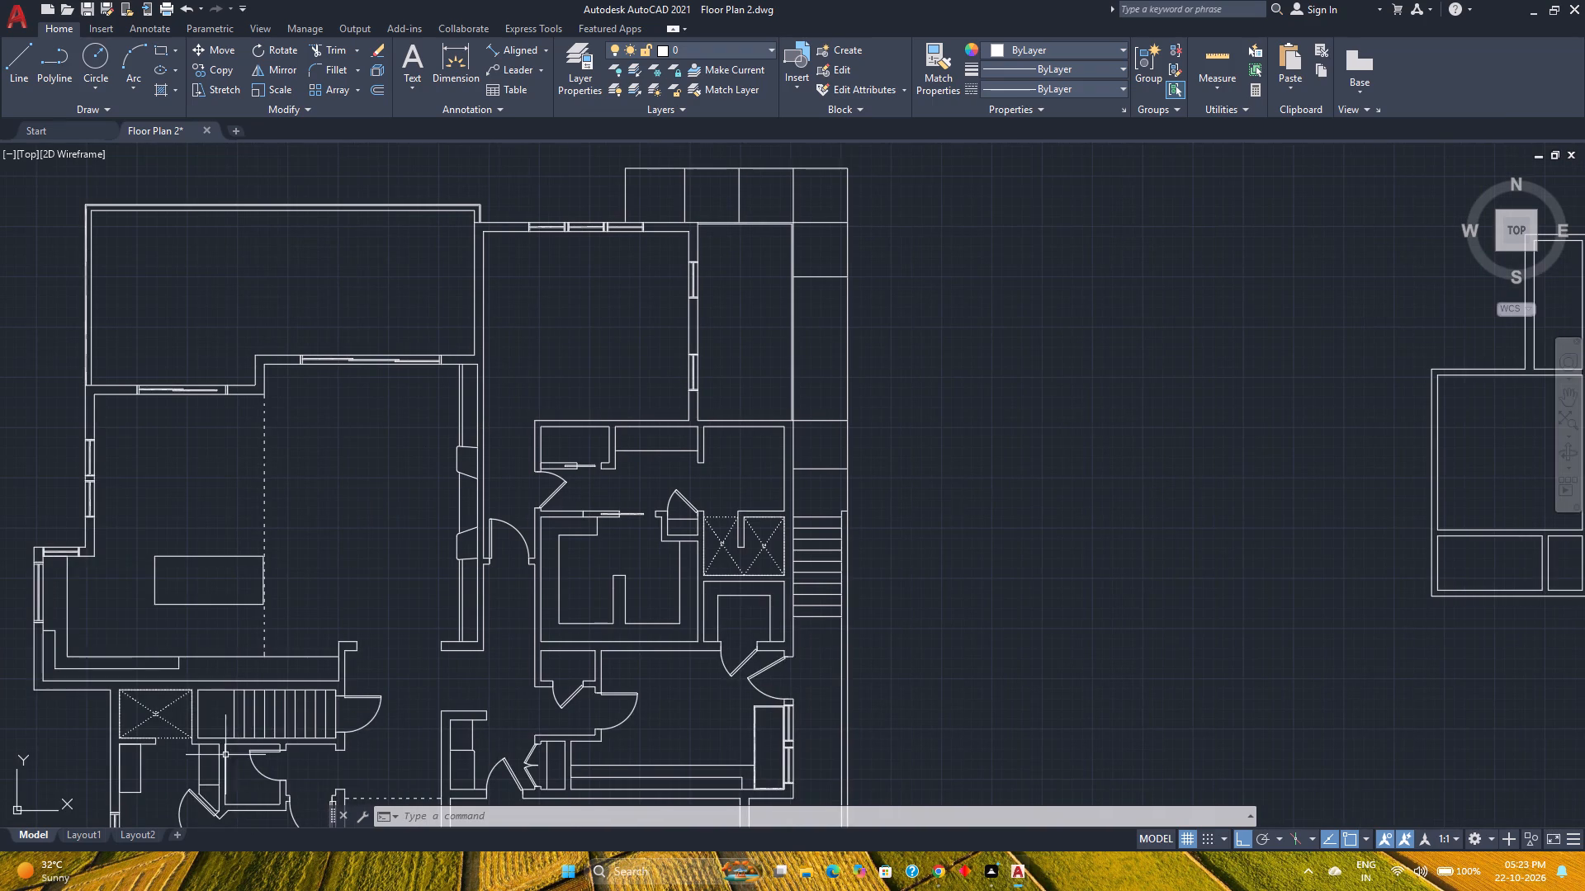
{"action": "scroll", "coordinate": [299, 736], "scroll_direction": "up", "scroll_amount": 2}
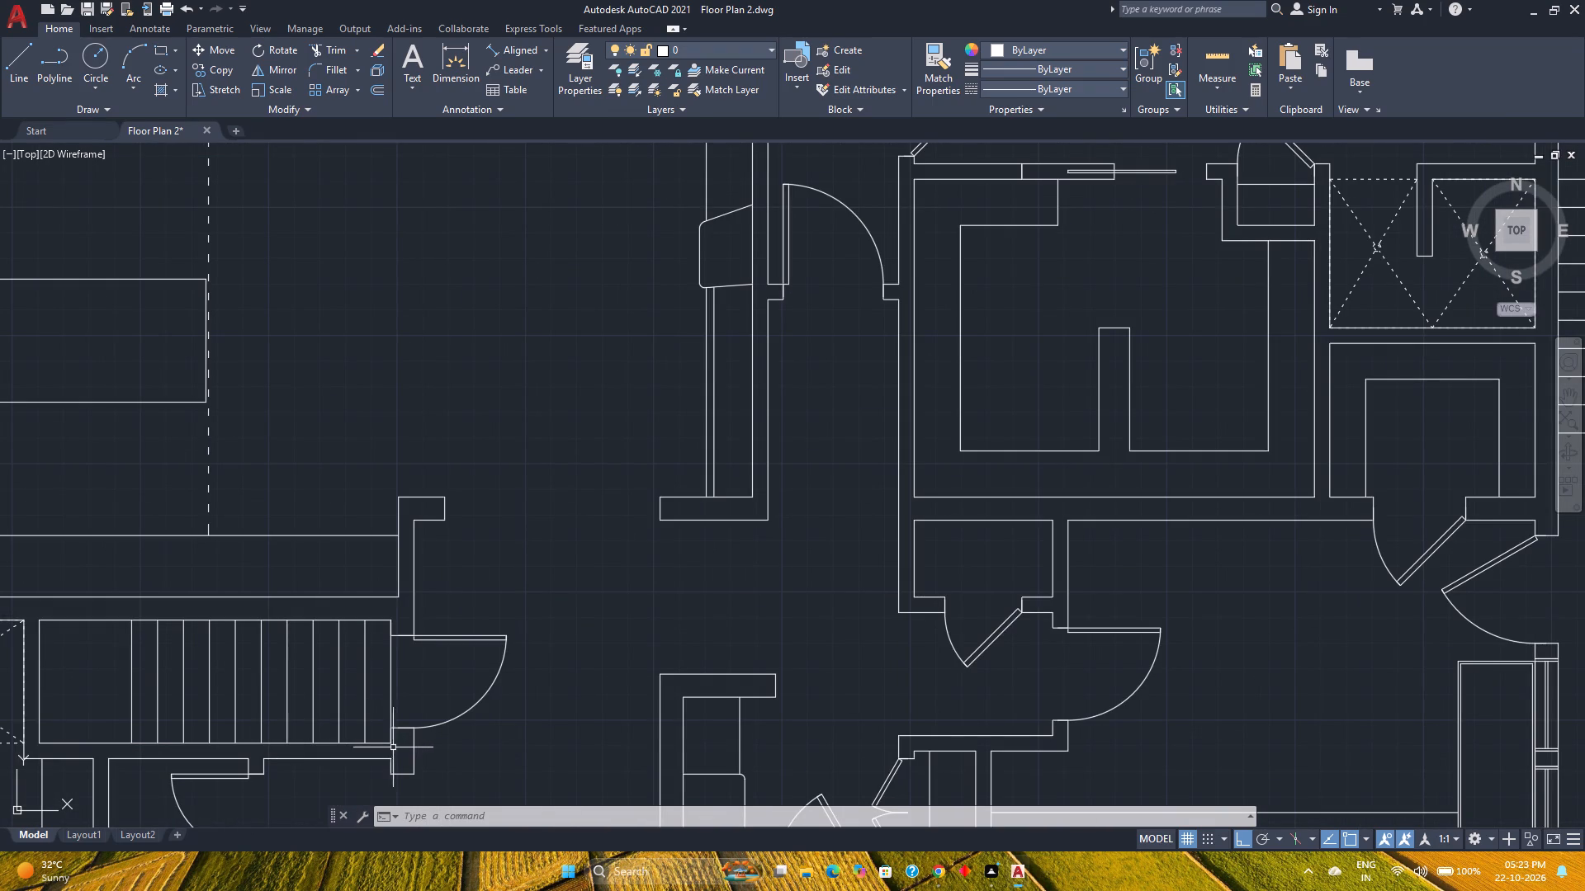
Copy the interior staircase from the existing northeast room's outer northeast corner to the new large room's outer northeast corner.
{"action": "left_click", "coordinate": [395, 747]}
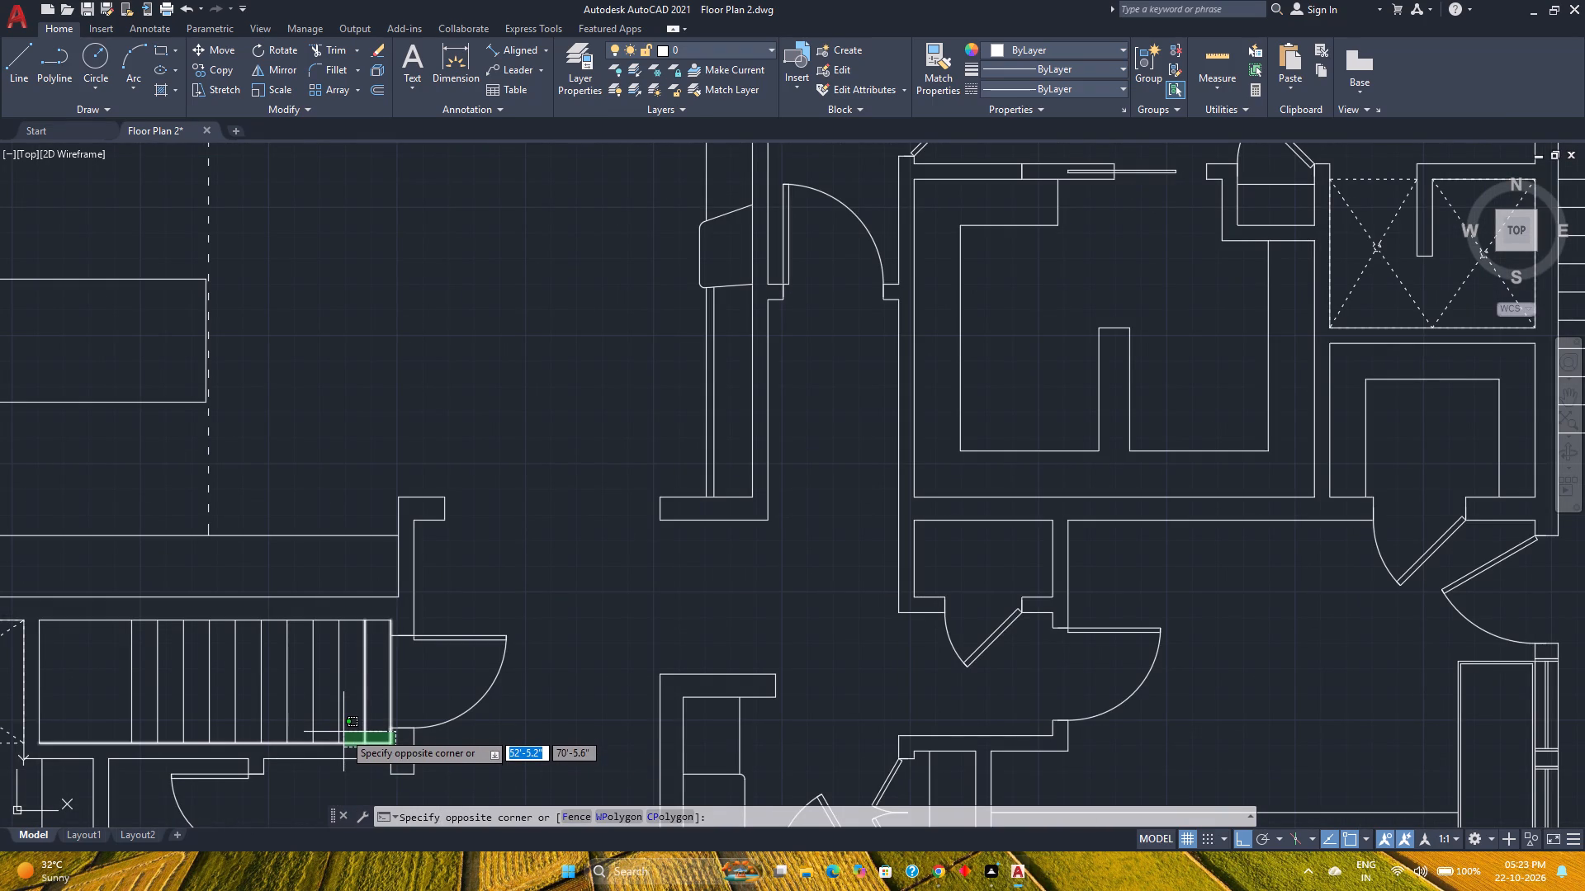
{"action": "left_click", "coordinate": [341, 735]}
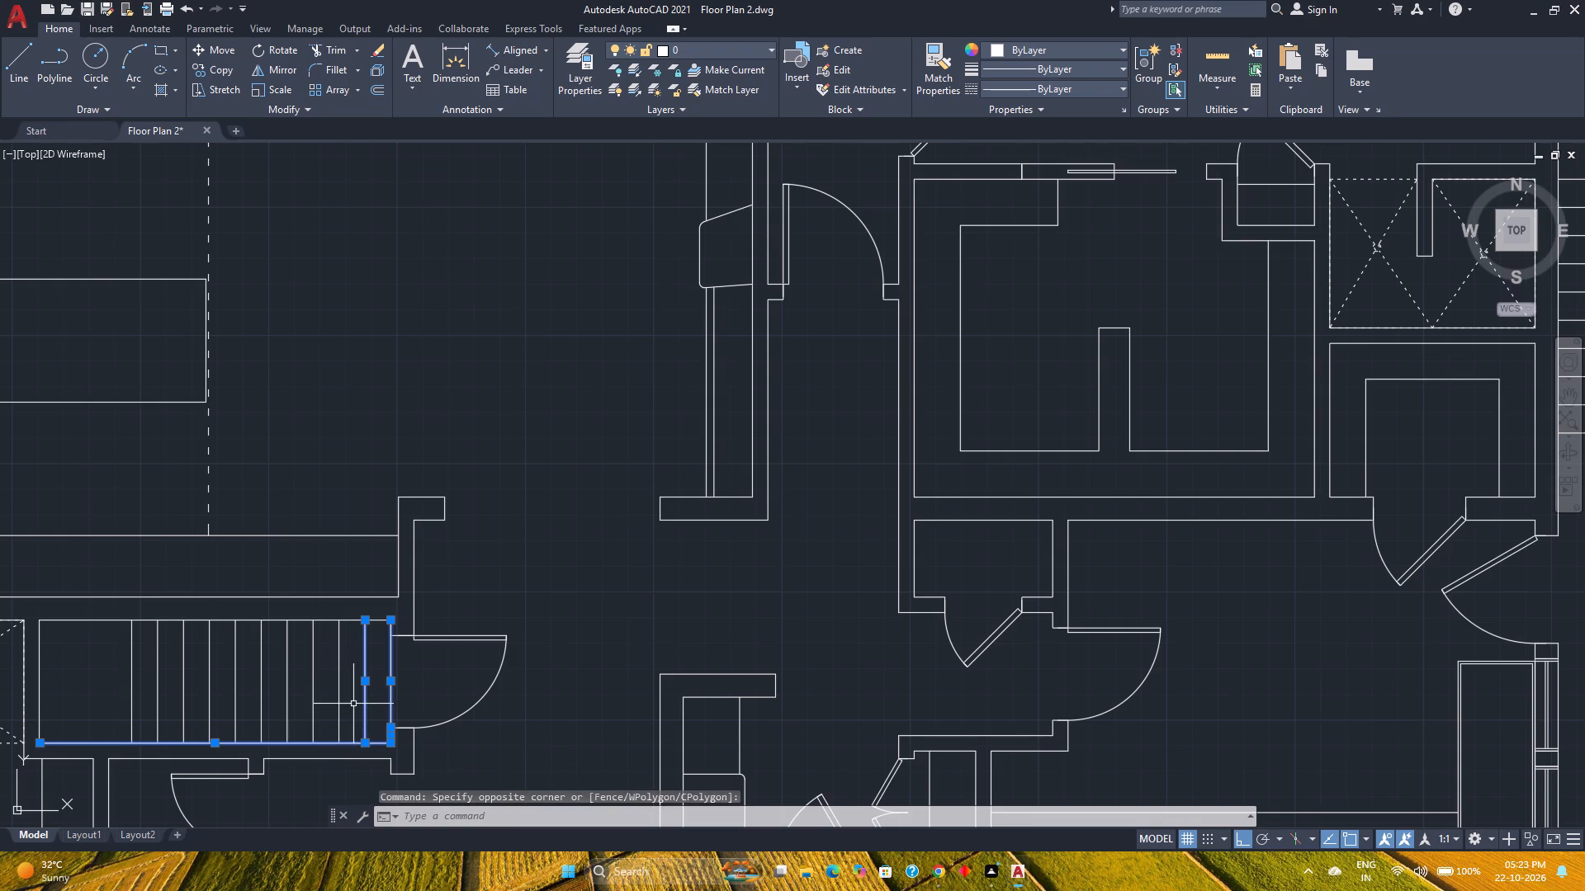
{"action": "left_click", "coordinate": [376, 714]}
{"action": "middle_click_drag", "start_coordinate": [84, 674], "coordinate": [117, 684]}
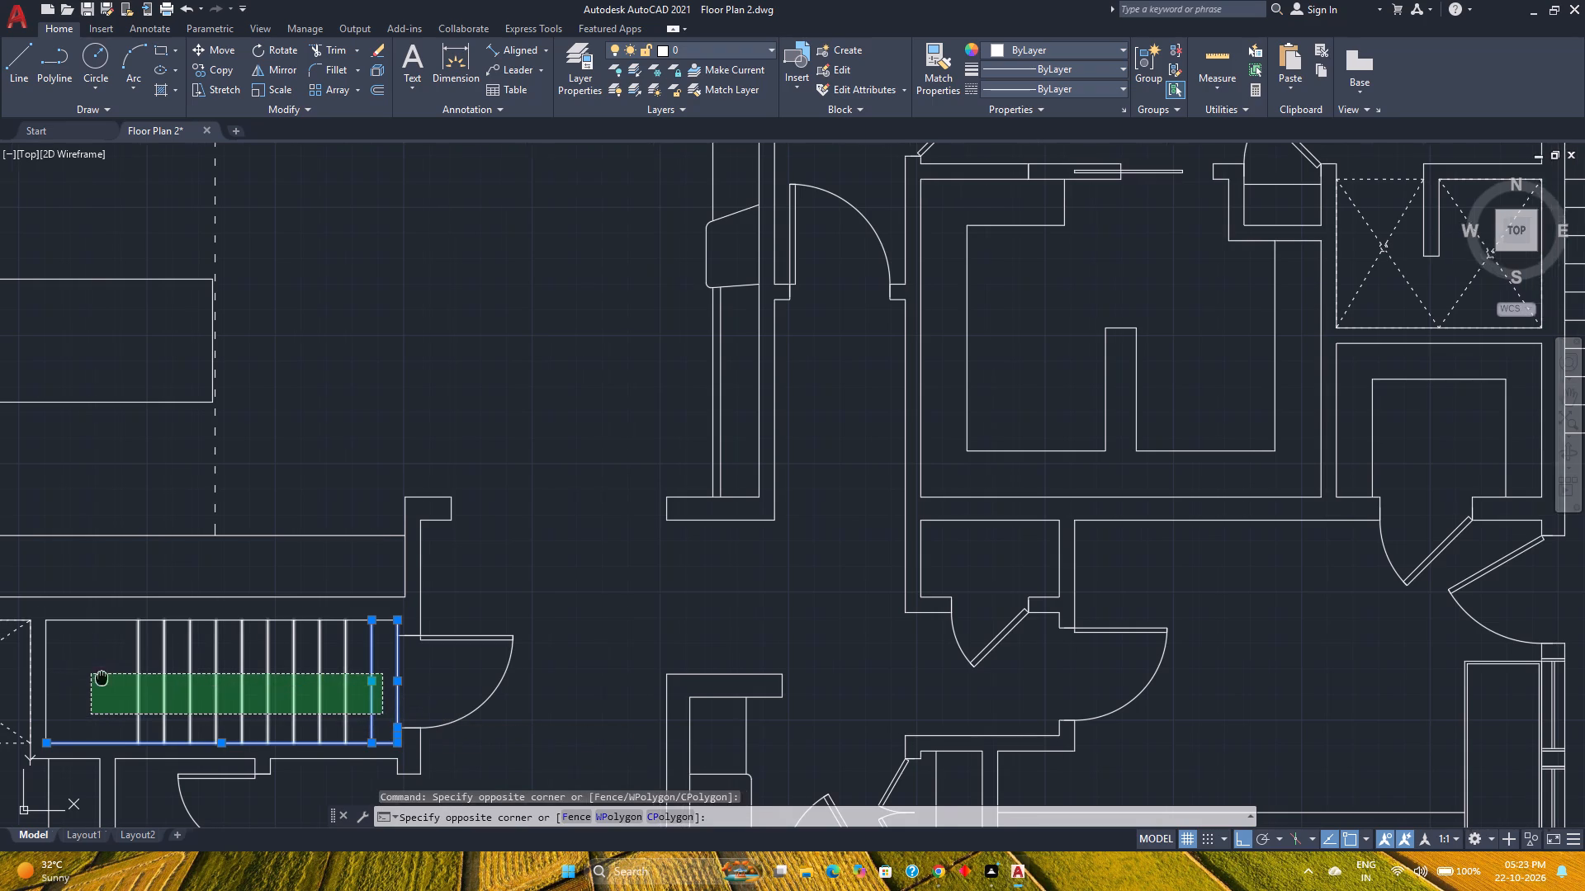
{"action": "middle_click_drag", "start_coordinate": [117, 684], "coordinate": [391, 723]}
{"action": "middle_click", "coordinate": [391, 723]}
{"action": "left_click", "coordinate": [339, 709]}
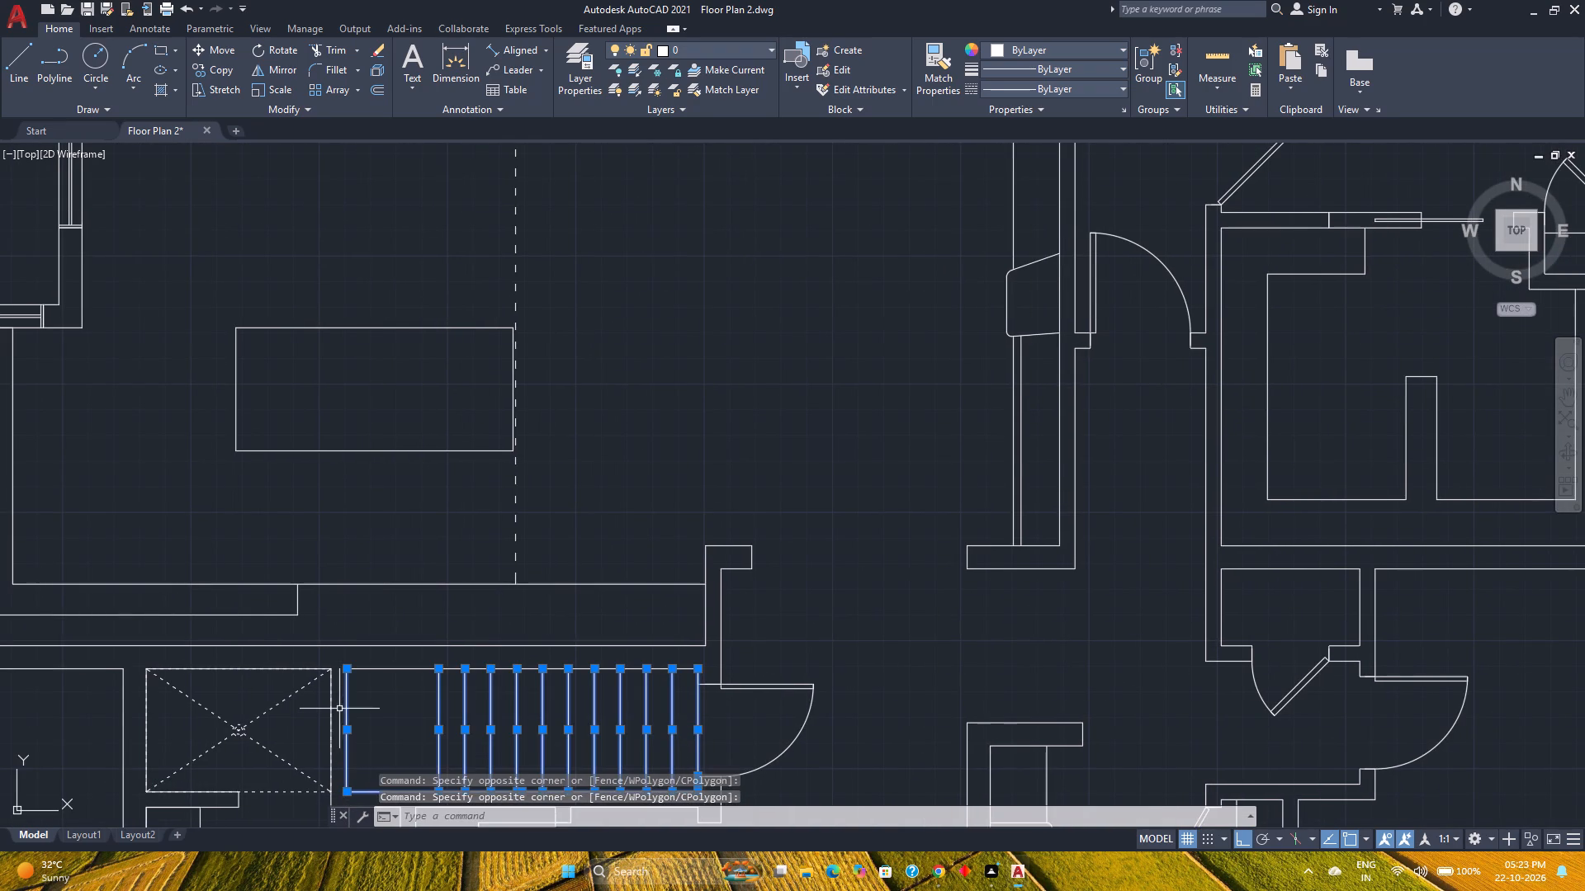
{"action": "left_click", "coordinate": [406, 670]}
{"action": "scroll", "coordinate": [406, 670], "scroll_direction": "down", "scroll_amount": 2}
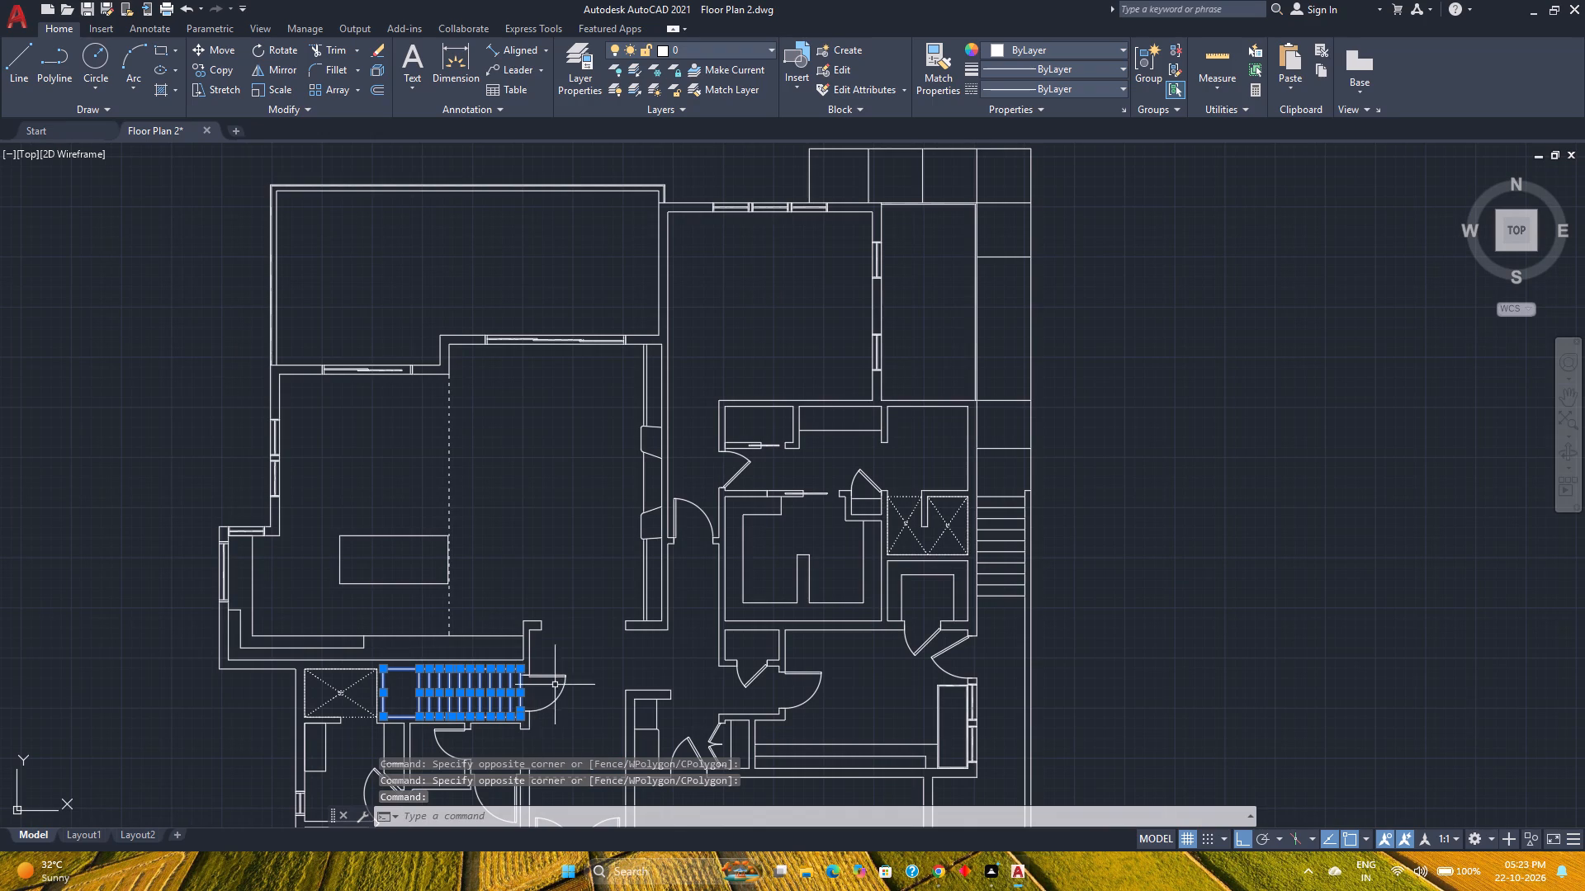
{"action": "left_click", "coordinate": [221, 68]}
{"action": "middle_click_drag", "start_coordinate": [670, 318], "coordinate": [556, 416]}
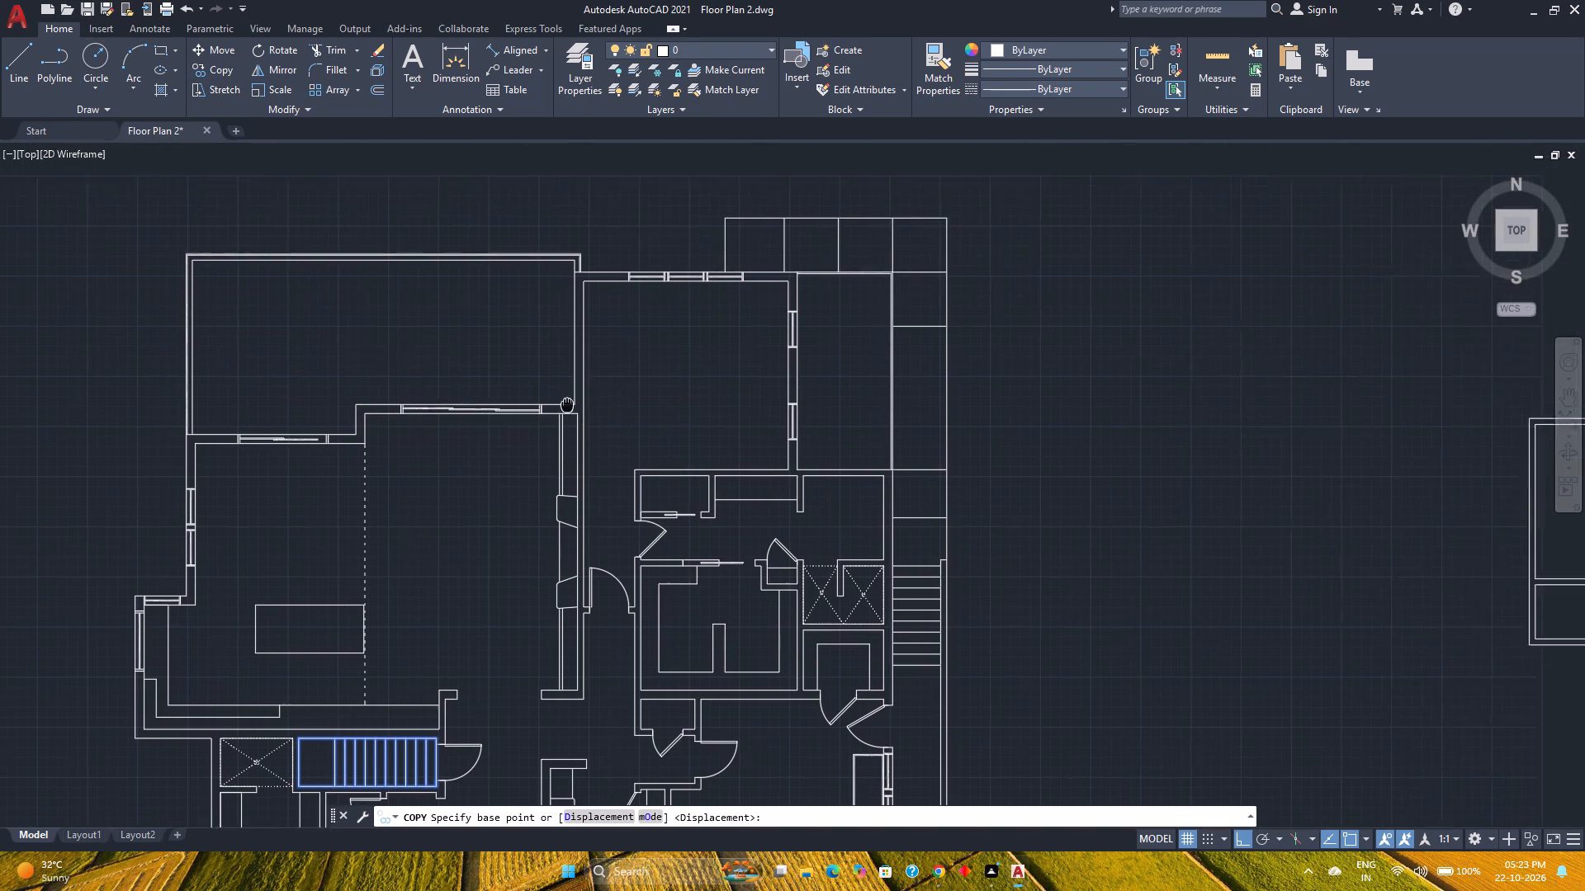
{"action": "middle_click_drag", "start_coordinate": [556, 416], "coordinate": [533, 440]}
{"action": "middle_click", "coordinate": [533, 440]}
{"action": "scroll", "coordinate": [721, 352], "scroll_direction": "up", "scroll_amount": 2}
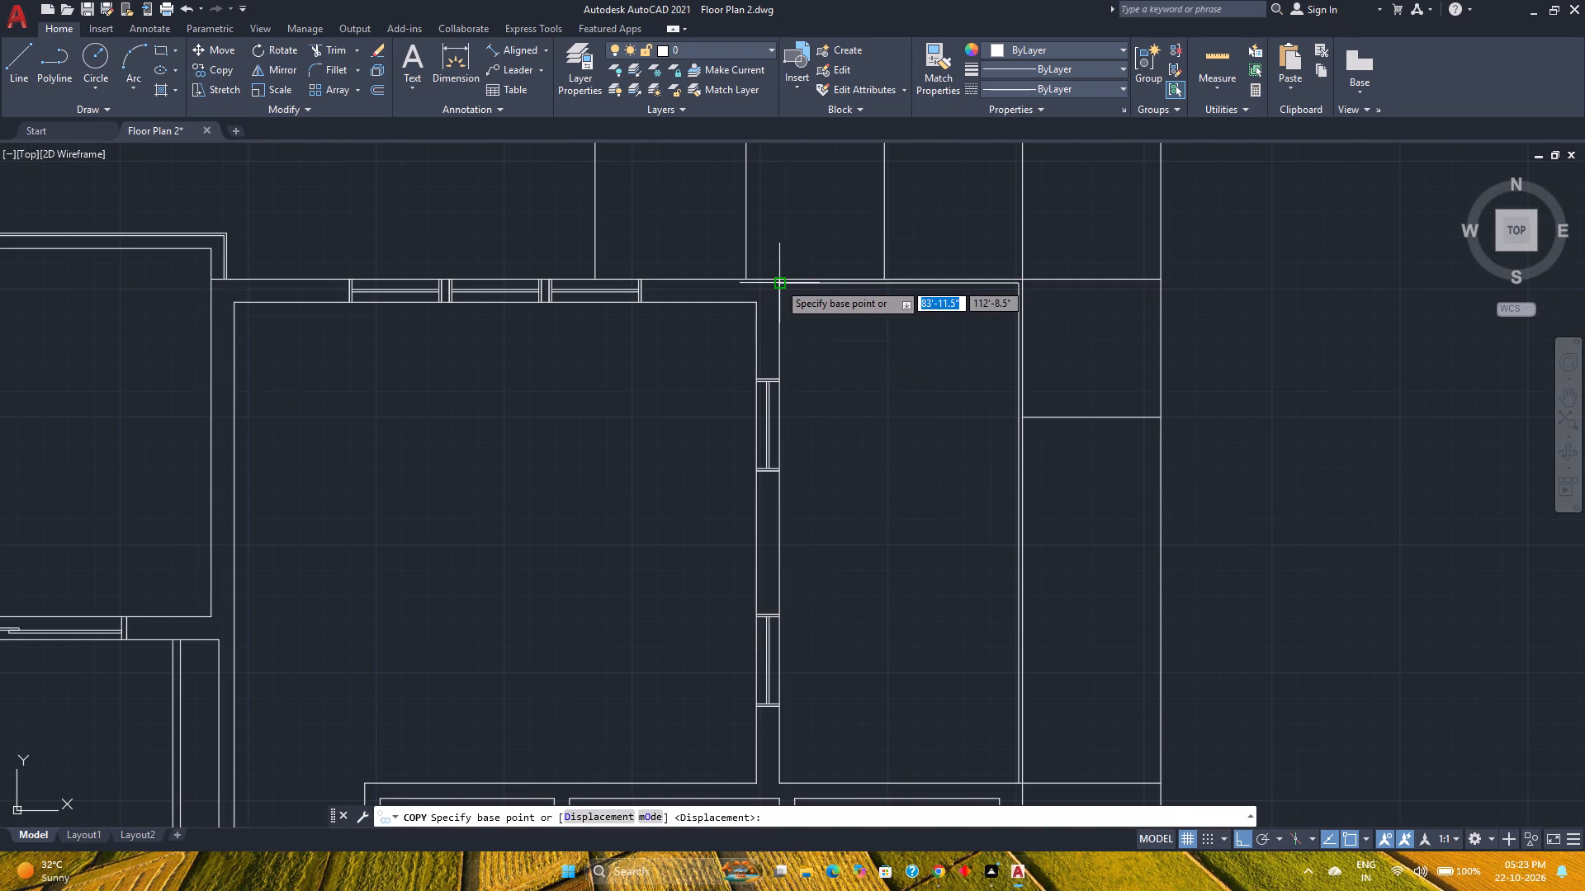
{"action": "scroll", "coordinate": [778, 282], "scroll_direction": "up", "scroll_amount": 6}
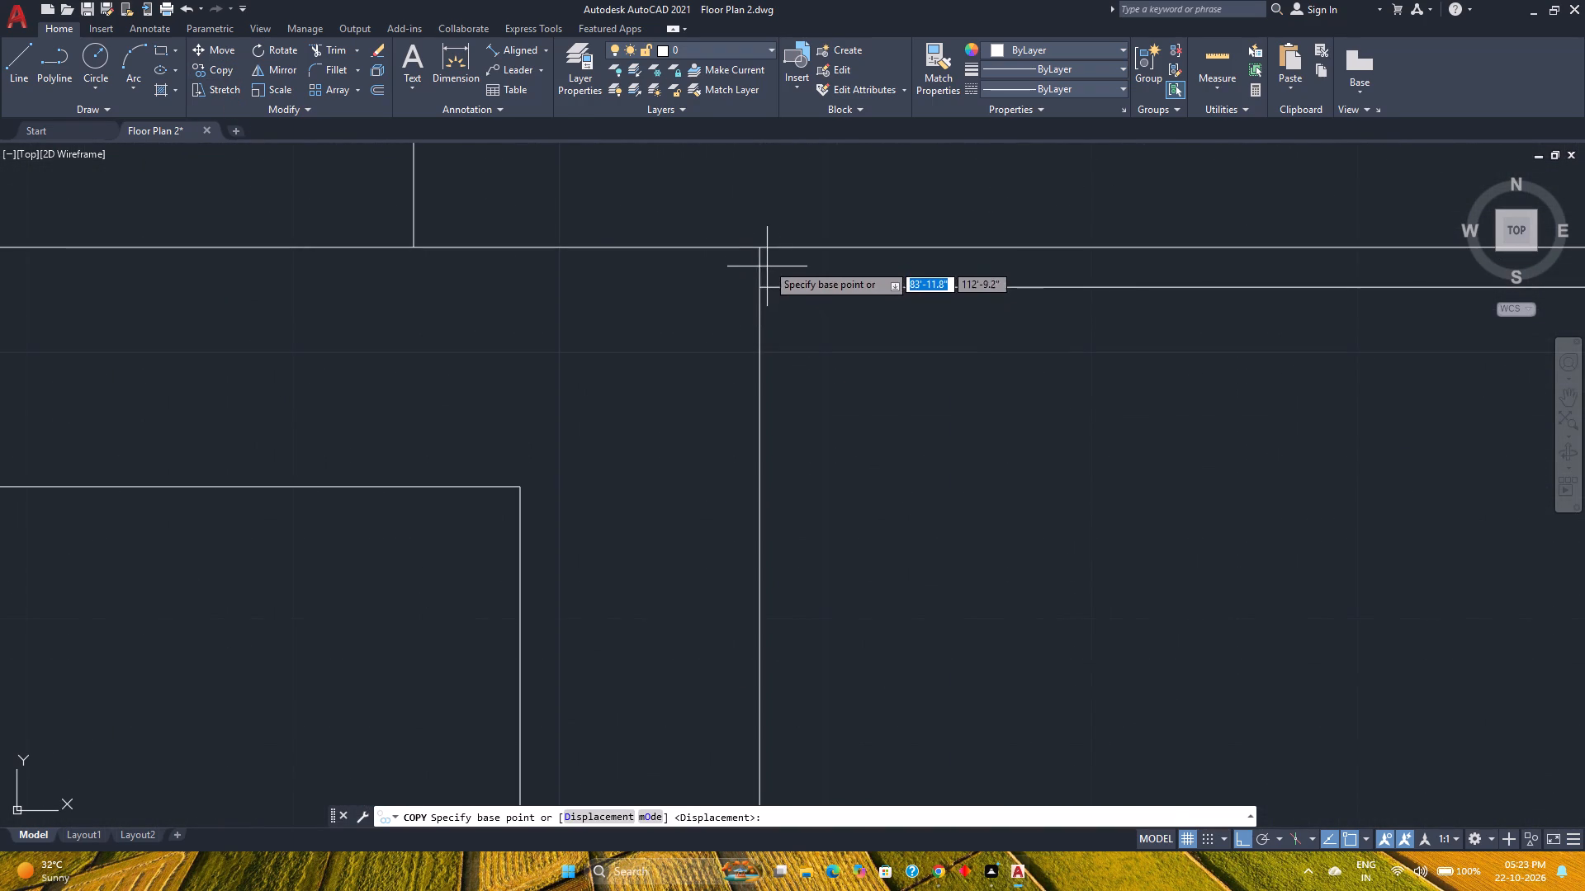
{"action": "left_click", "coordinate": [759, 249]}
{"action": "scroll", "coordinate": [755, 250], "scroll_direction": "down", "scroll_amount": 4}
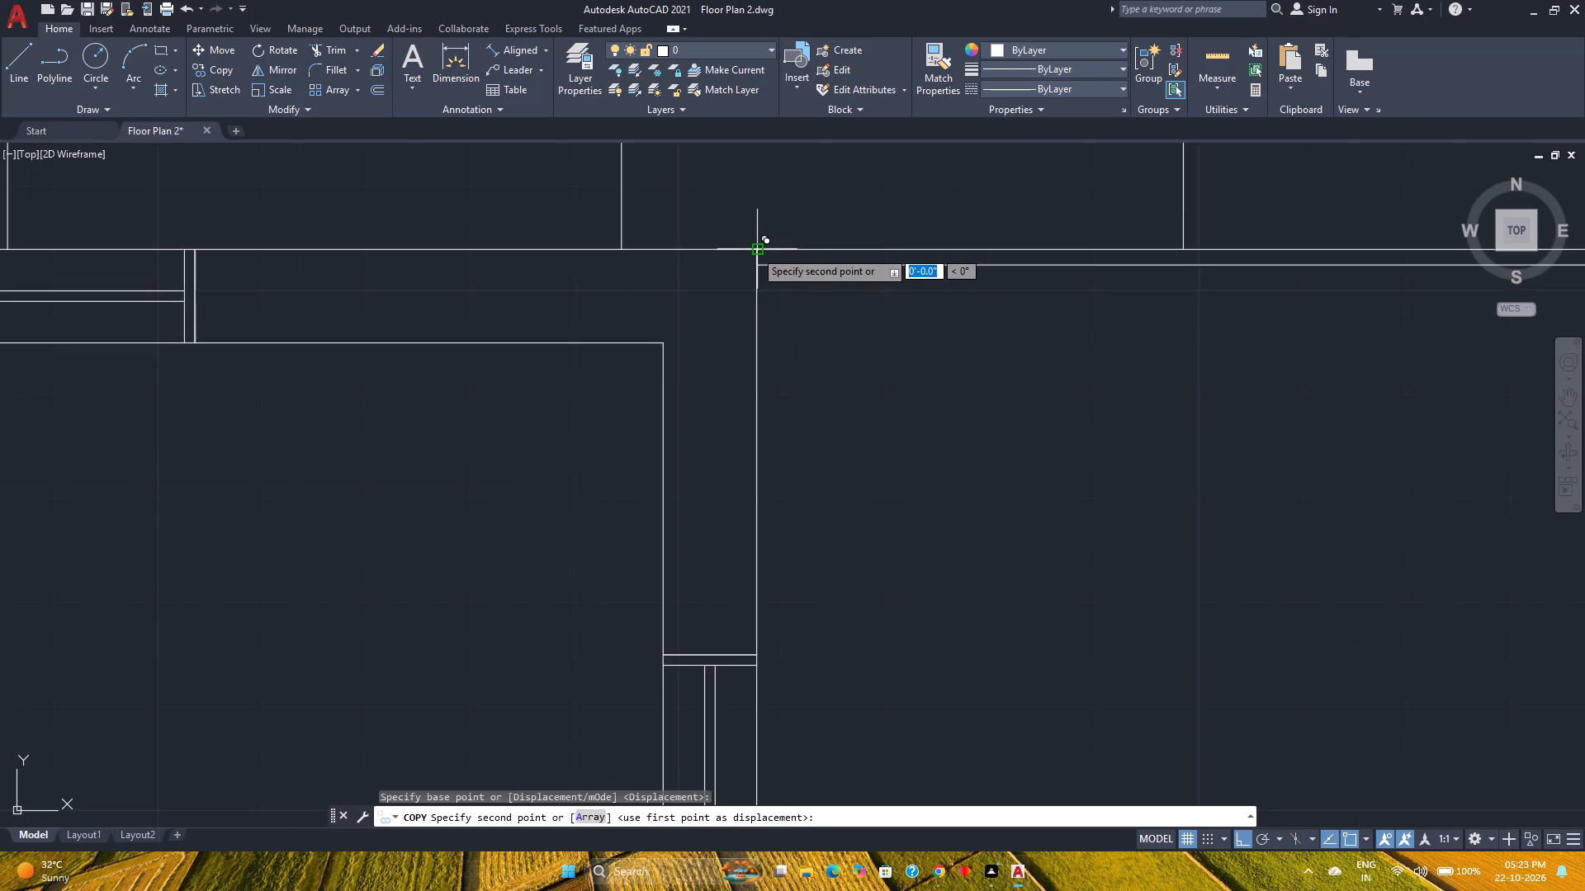
{"action": "scroll", "coordinate": [755, 250], "scroll_direction": "down", "scroll_amount": 9}
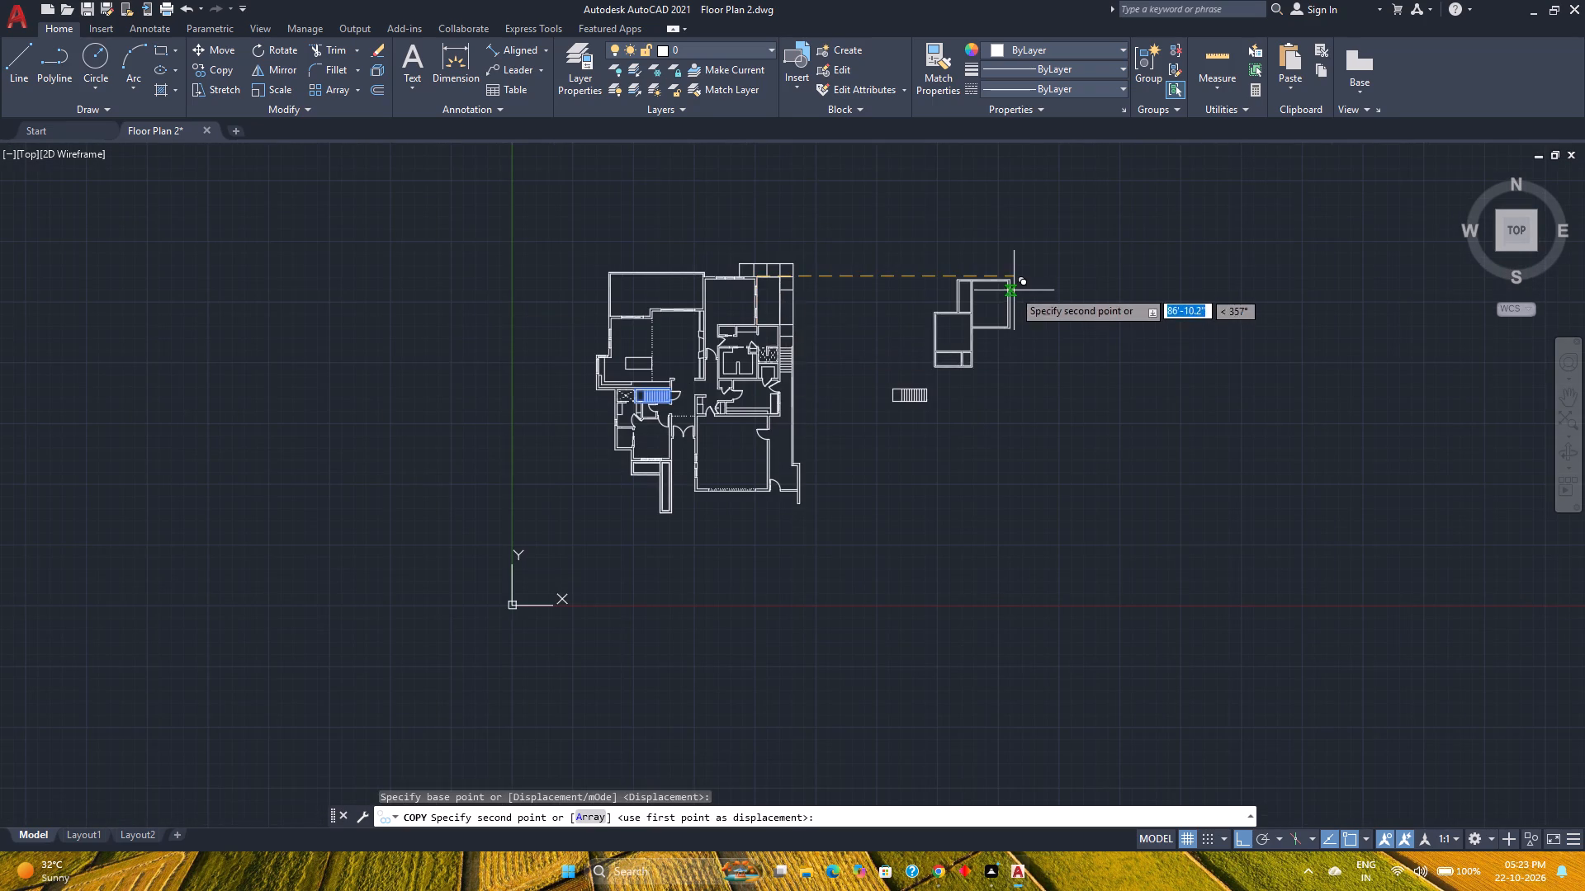
{"action": "scroll", "coordinate": [1013, 289], "scroll_direction": "up", "scroll_amount": 4}
{"action": "left_click", "coordinate": [991, 234]}
{"action": "scroll", "coordinate": [925, 428], "scroll_direction": "down", "scroll_amount": 1}
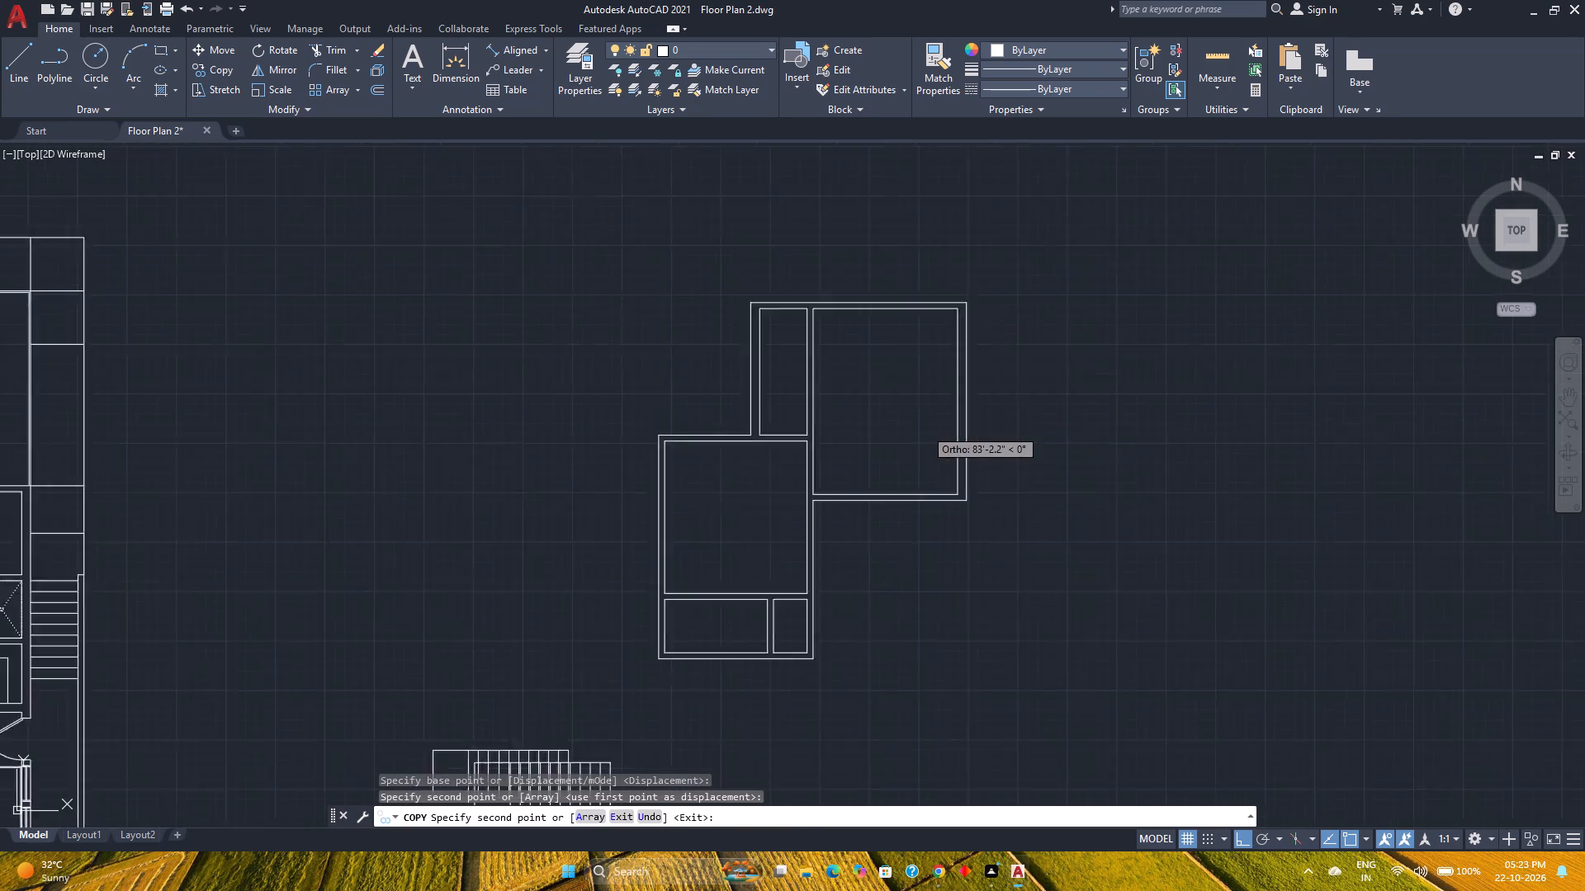
{"action": "scroll", "coordinate": [925, 428], "scroll_direction": "down", "scroll_amount": 2}
{"action": "key", "text": "Escape"}
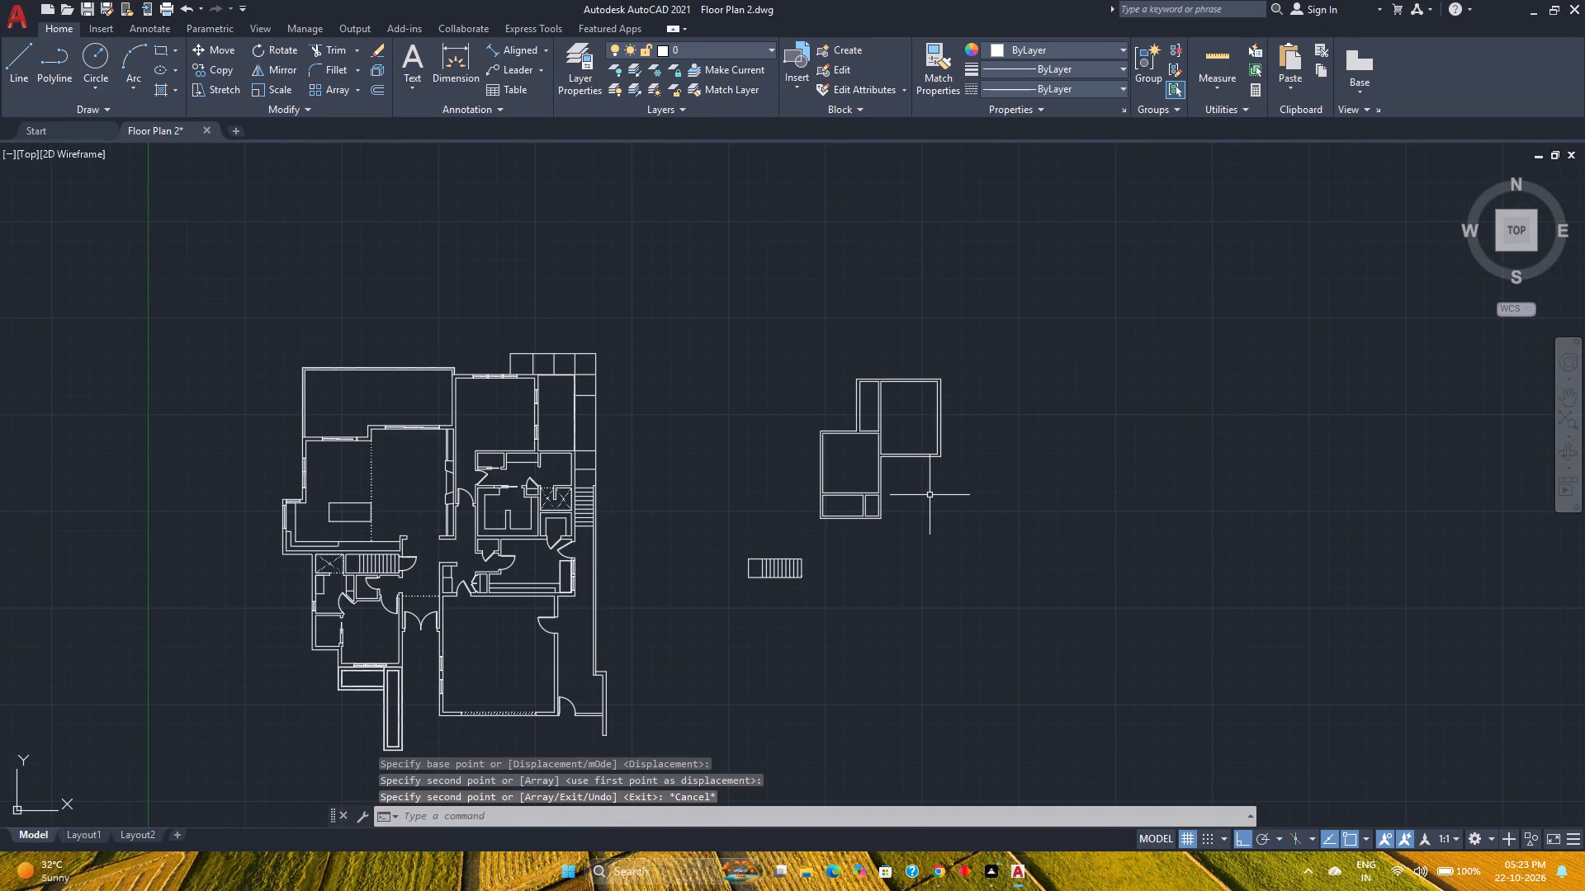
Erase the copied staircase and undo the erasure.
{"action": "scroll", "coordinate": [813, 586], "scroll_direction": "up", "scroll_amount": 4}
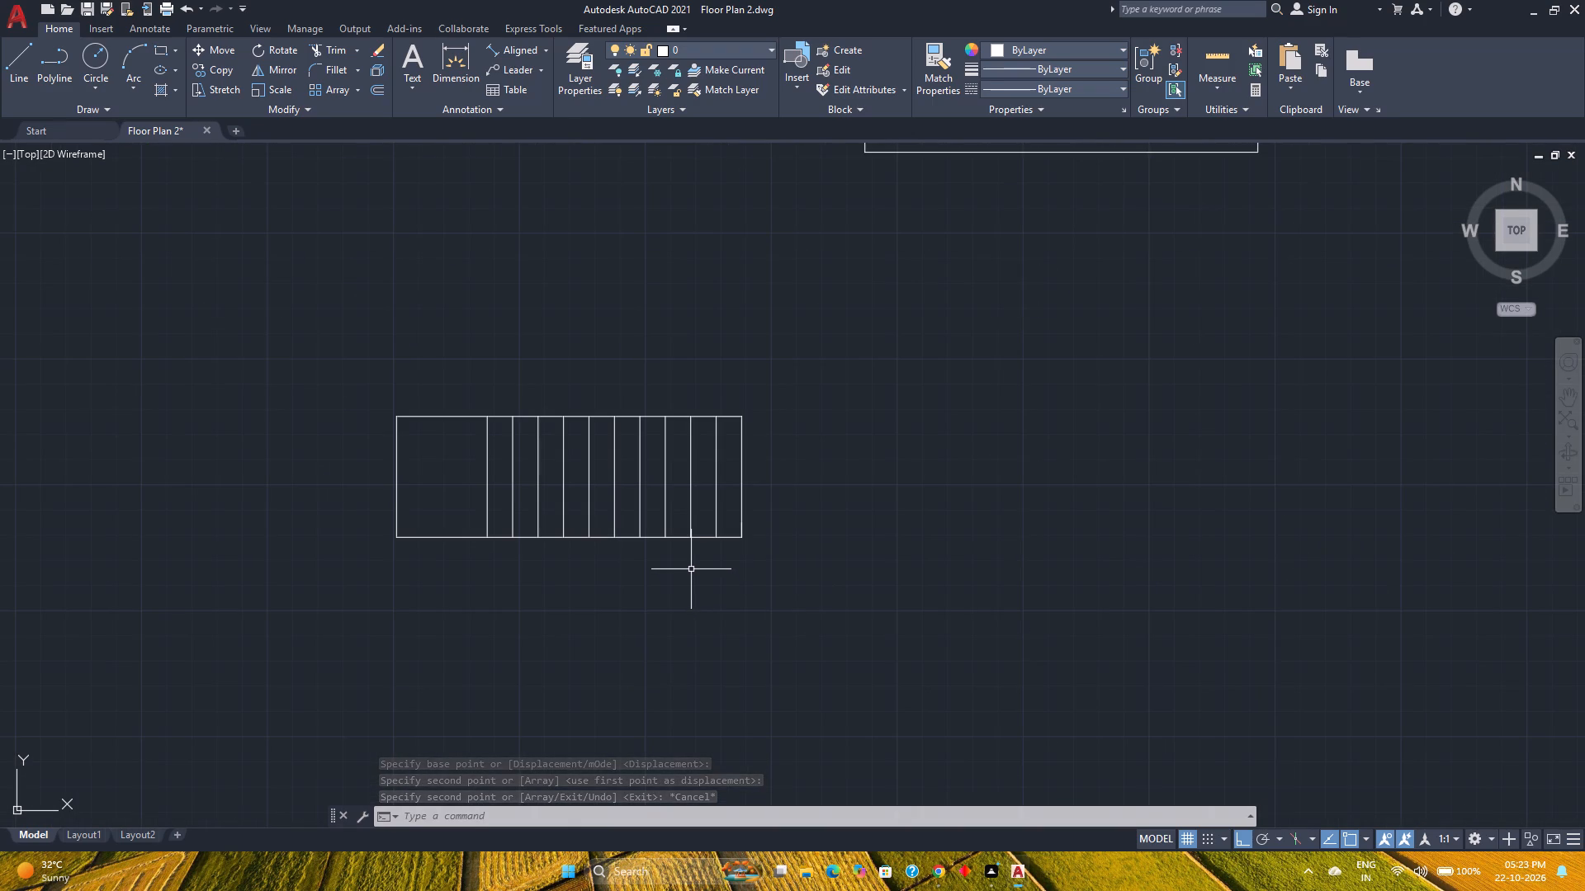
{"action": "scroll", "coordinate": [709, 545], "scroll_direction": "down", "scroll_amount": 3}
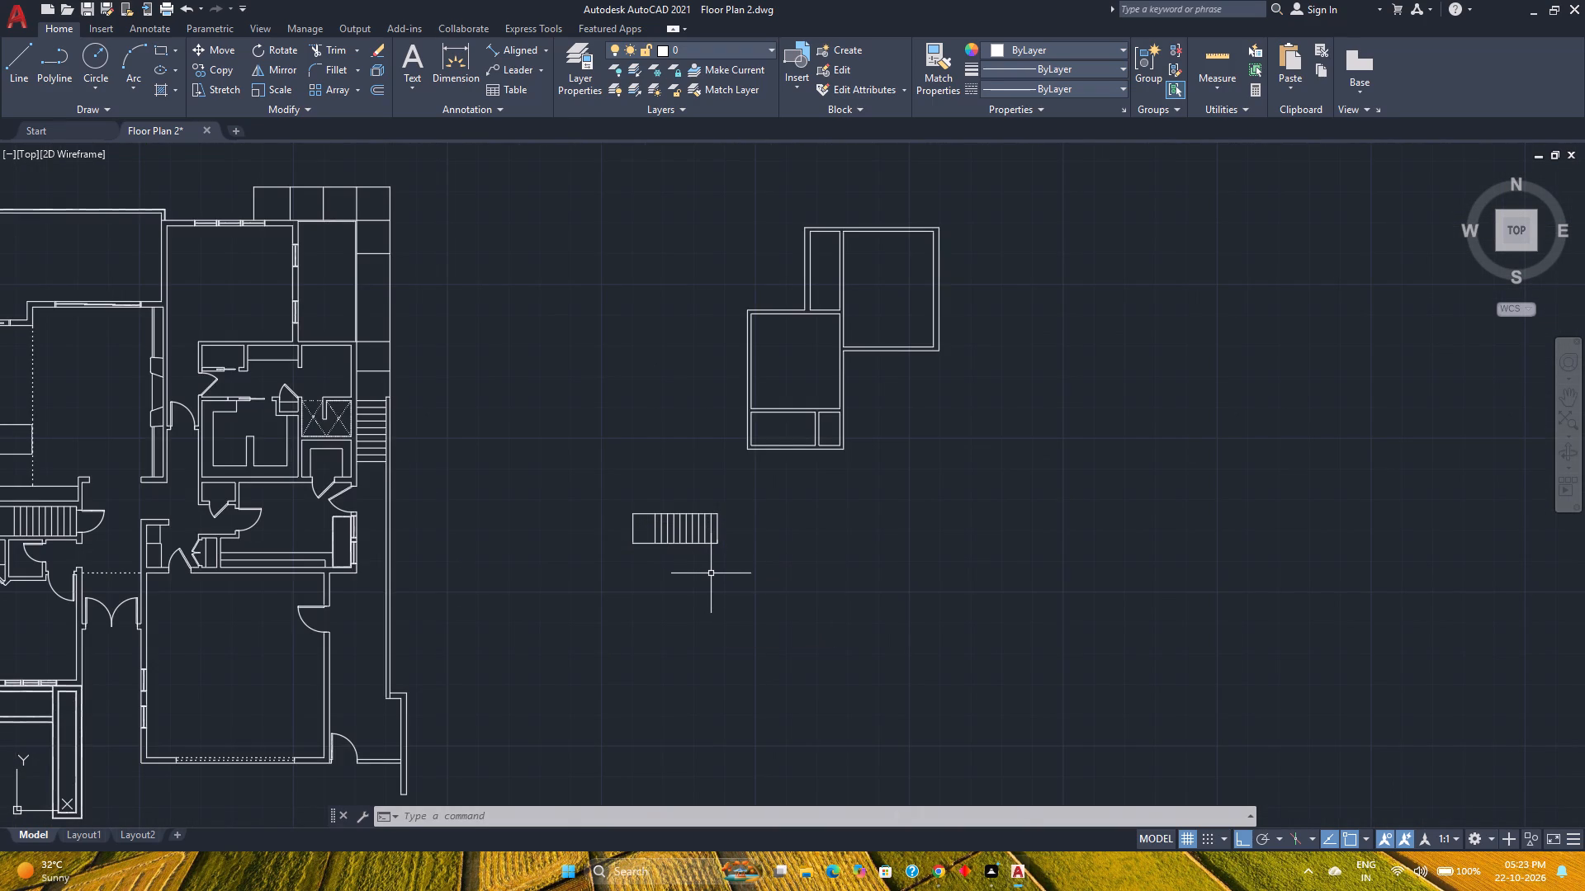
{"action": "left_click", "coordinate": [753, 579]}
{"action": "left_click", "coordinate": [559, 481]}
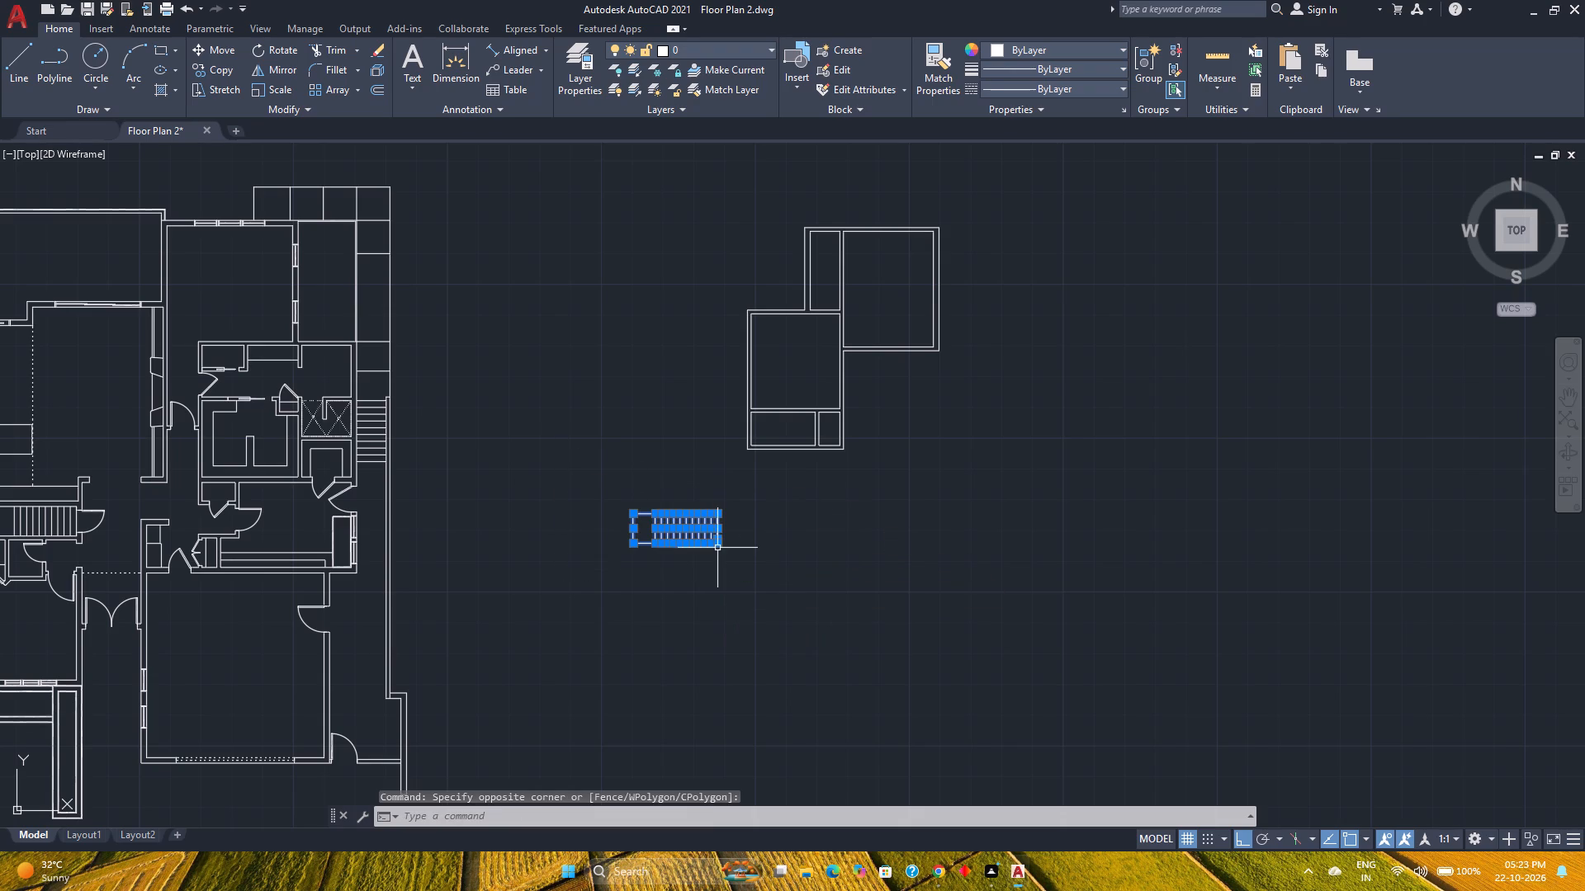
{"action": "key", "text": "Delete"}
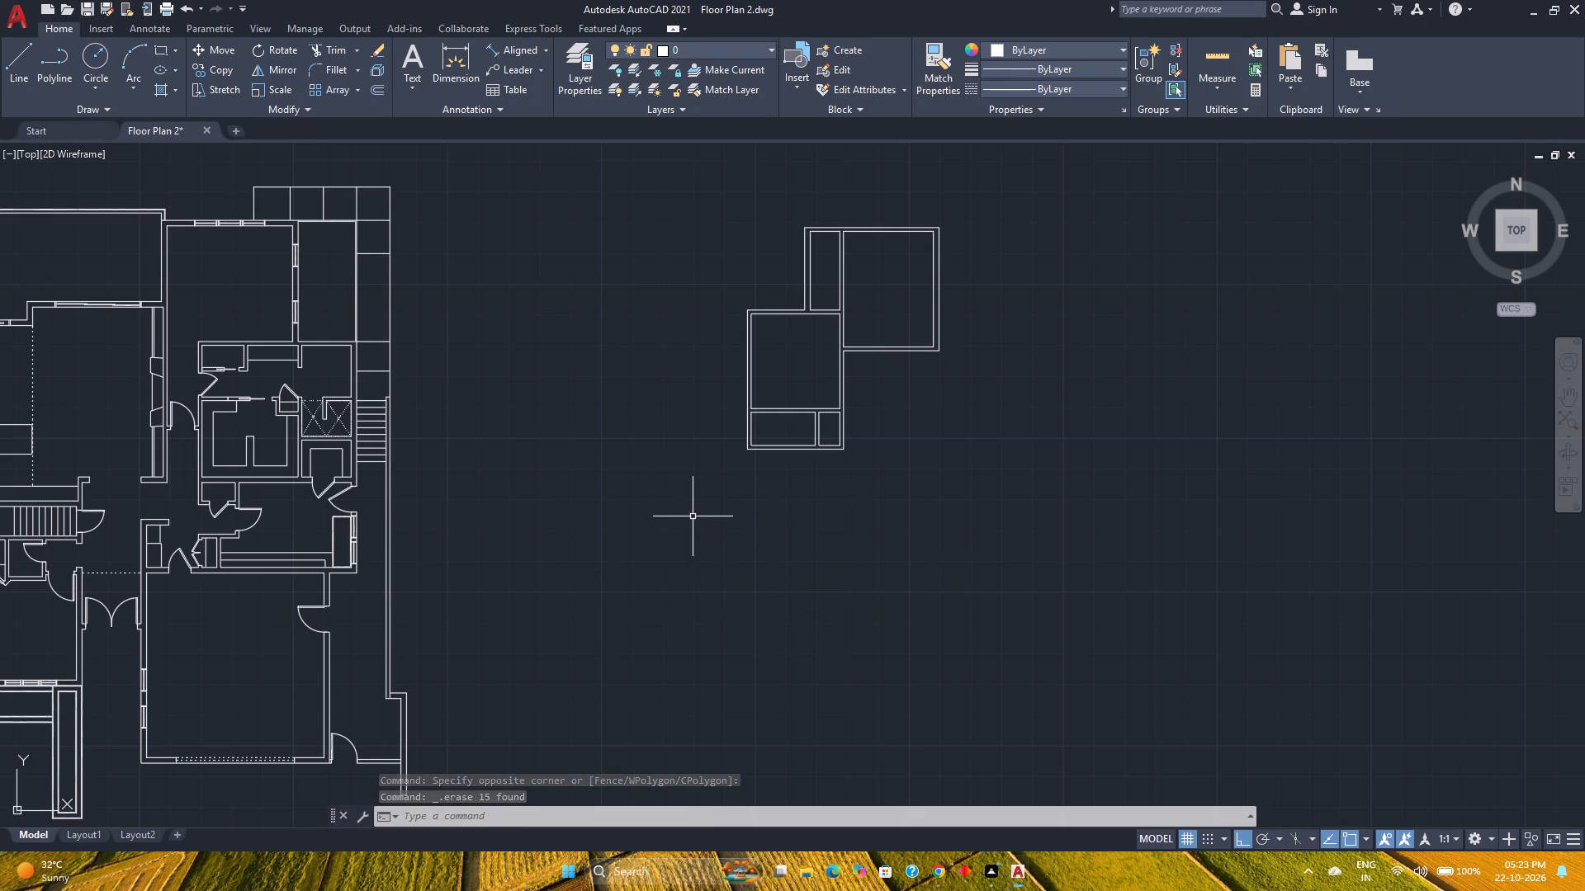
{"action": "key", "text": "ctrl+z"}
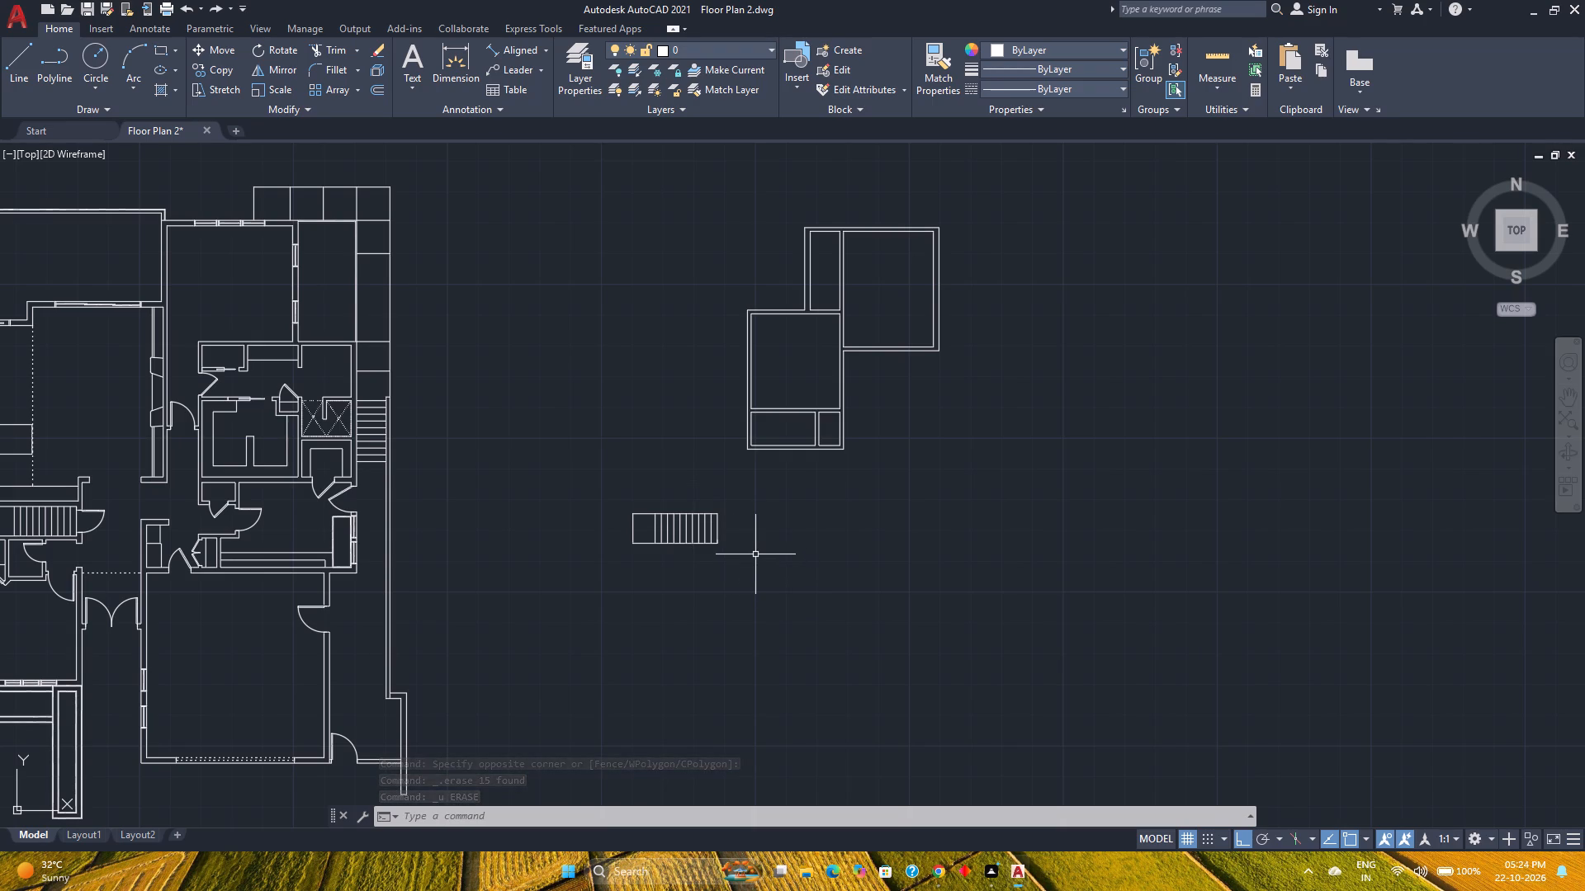
Offset the copied staircase's north edge 6" to the north and its south edge 9" to the south.
{"action": "middle_click_drag", "start_coordinate": [614, 405], "coordinate": [721, 495]}
{"action": "middle_click", "coordinate": [721, 495]}
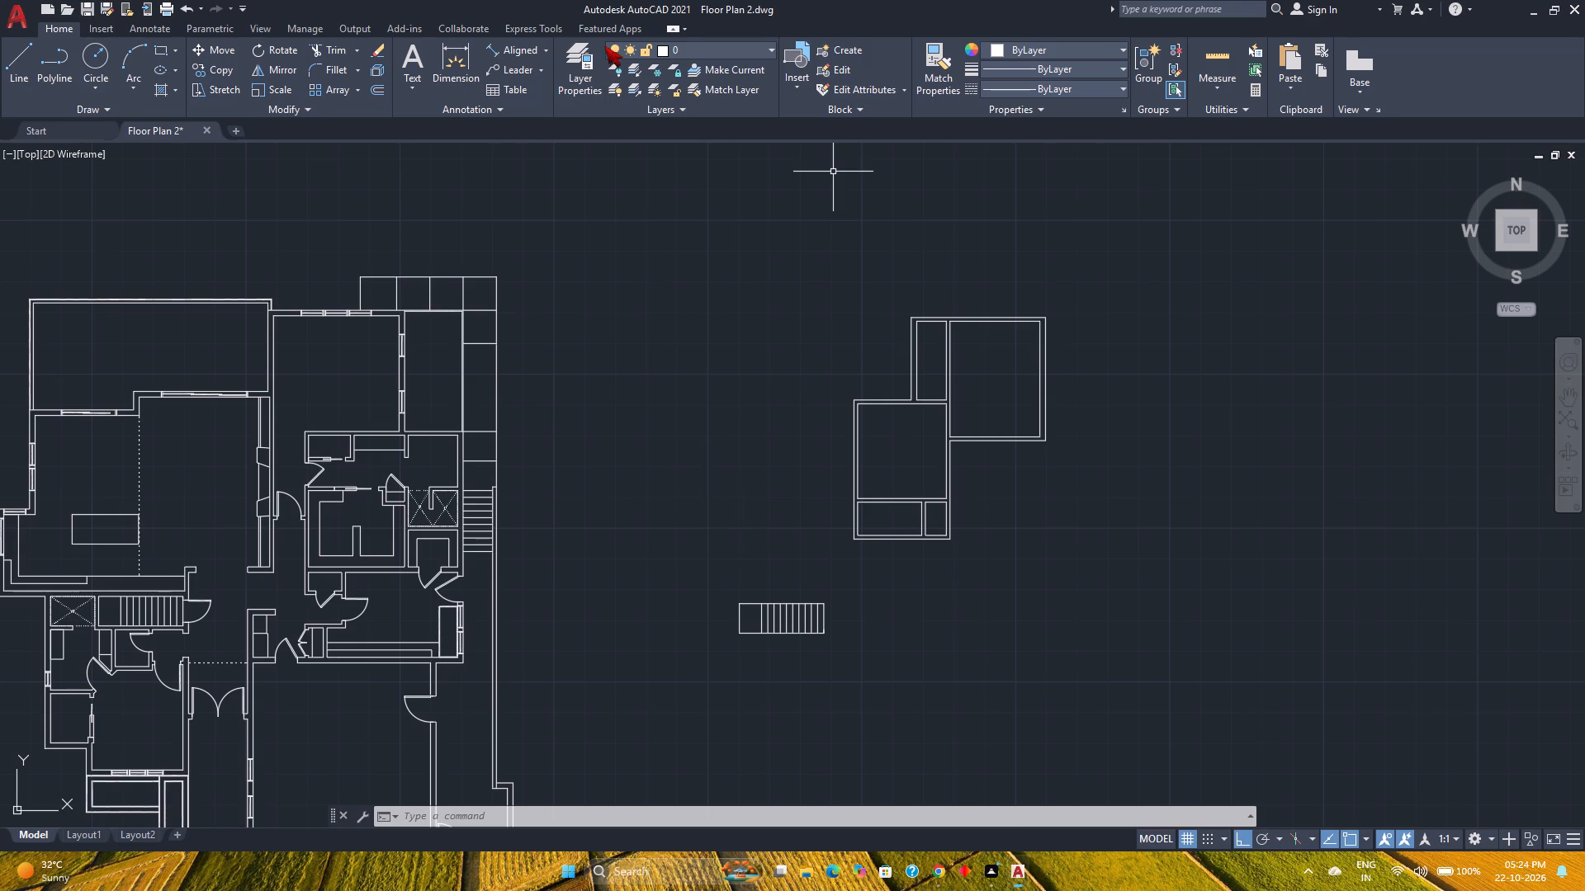
{"action": "left_click", "coordinate": [382, 90]}
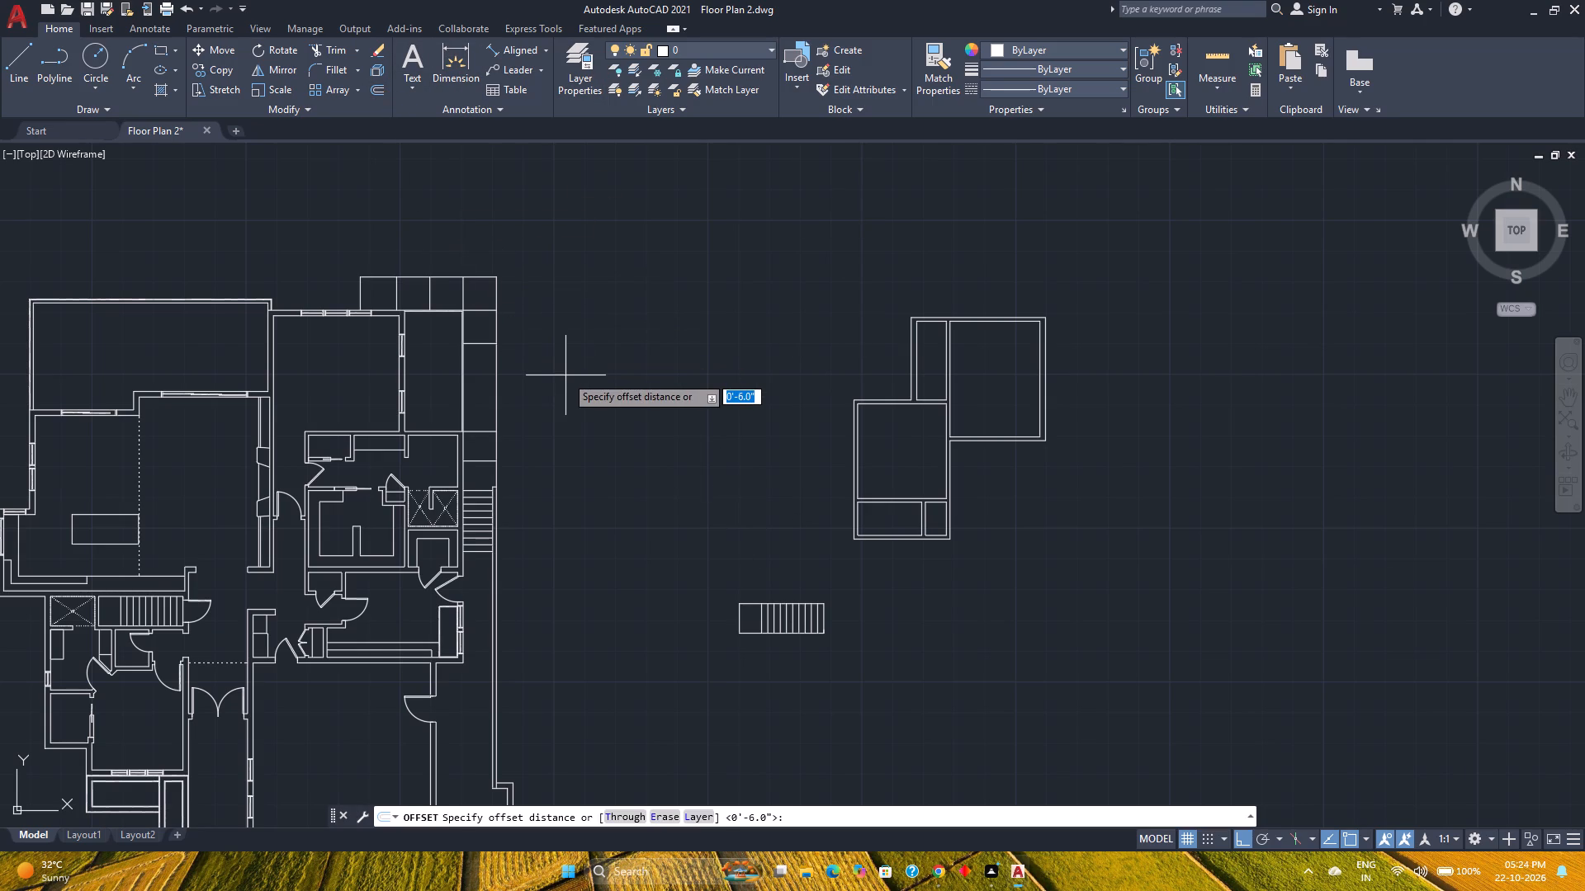
{"action": "key", "text": "Return"}
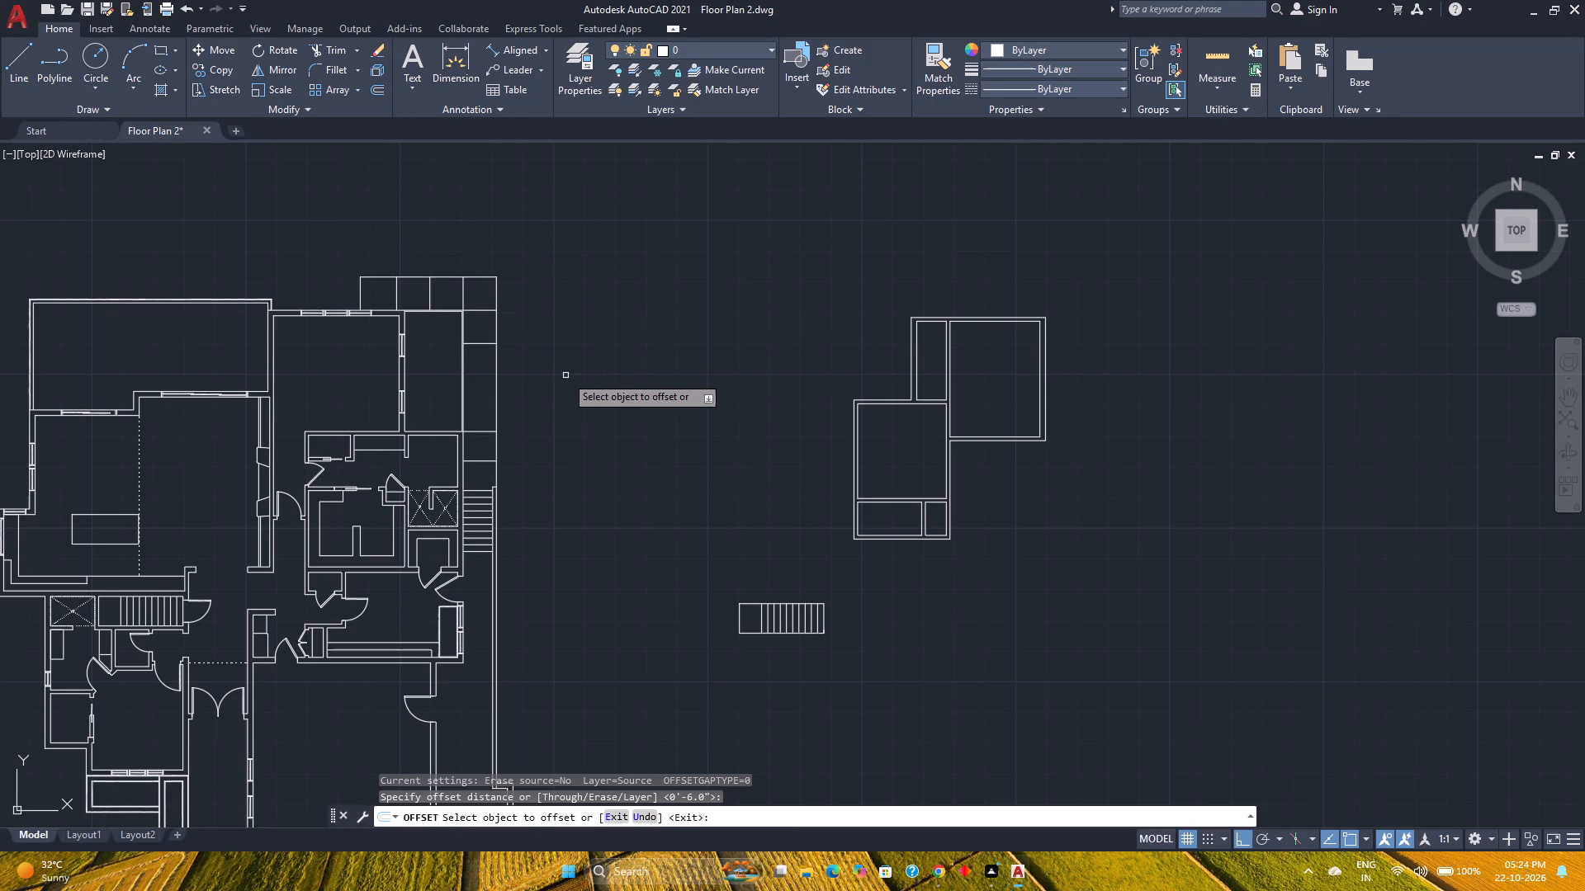
{"action": "left_click", "coordinate": [747, 605]}
{"action": "left_click", "coordinate": [745, 554]}
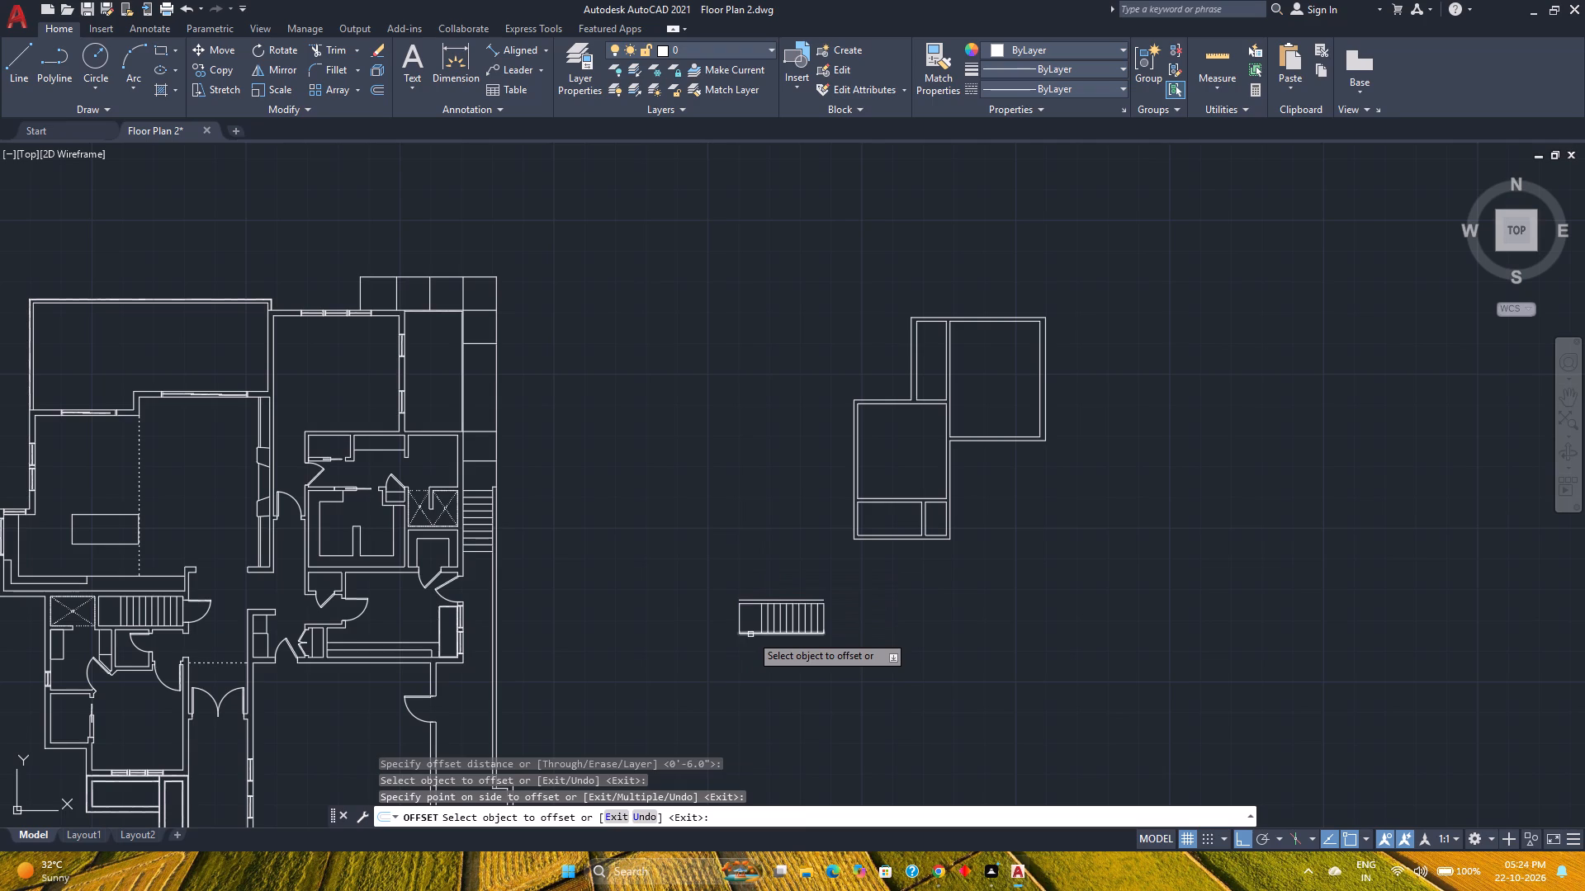
{"action": "left_click", "coordinate": [750, 634]}
{"action": "key", "text": "9"}
{"action": "key", "text": "Return"}
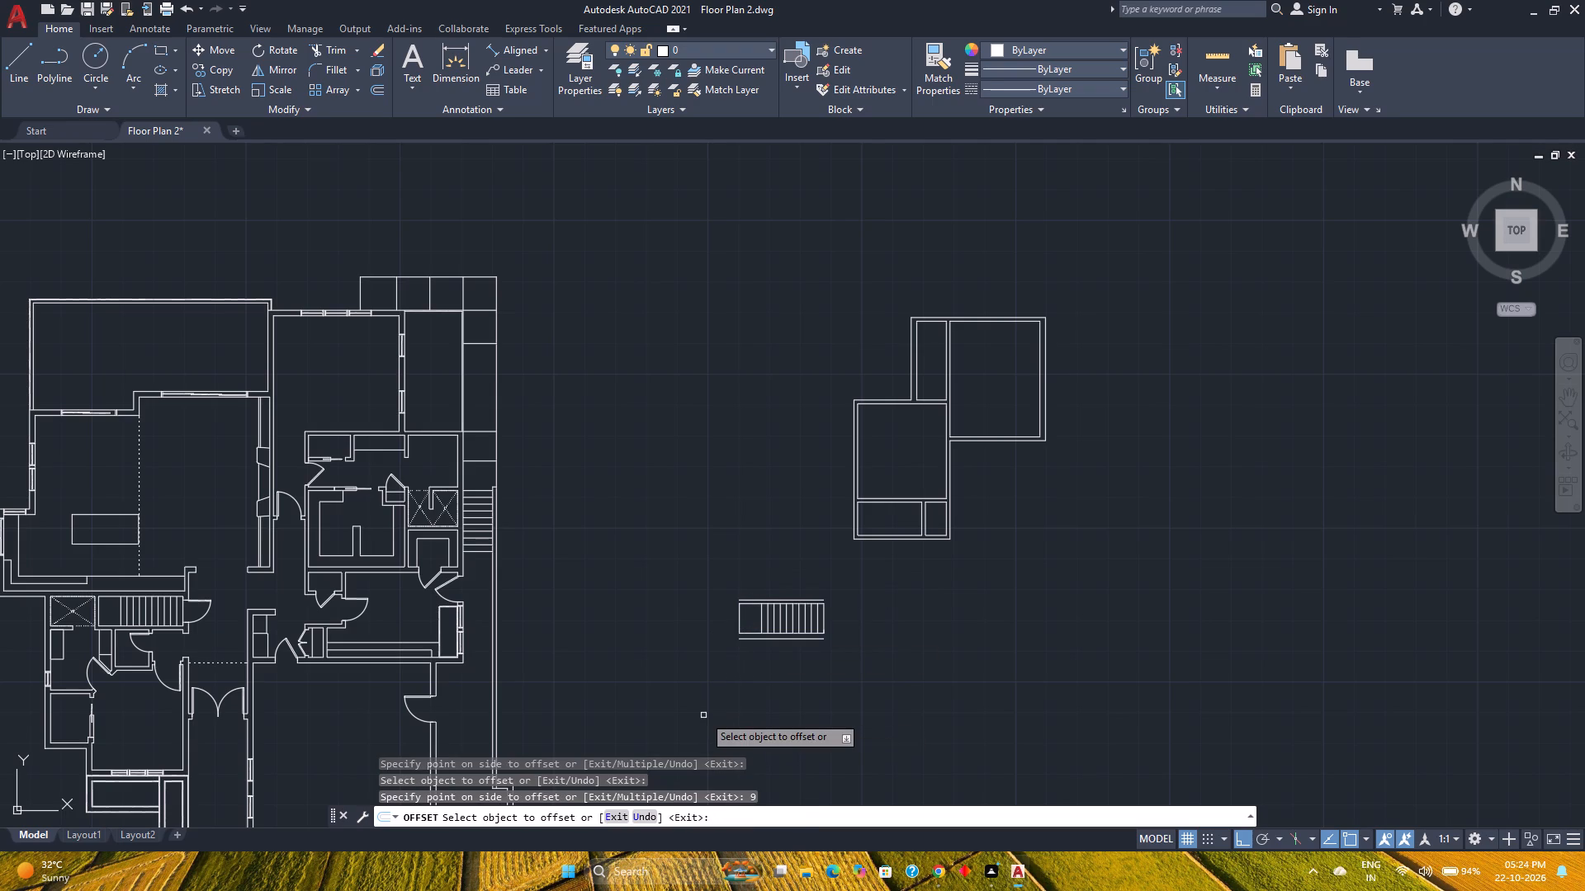
{"action": "scroll", "coordinate": [769, 670], "scroll_direction": "up", "scroll_amount": 2}
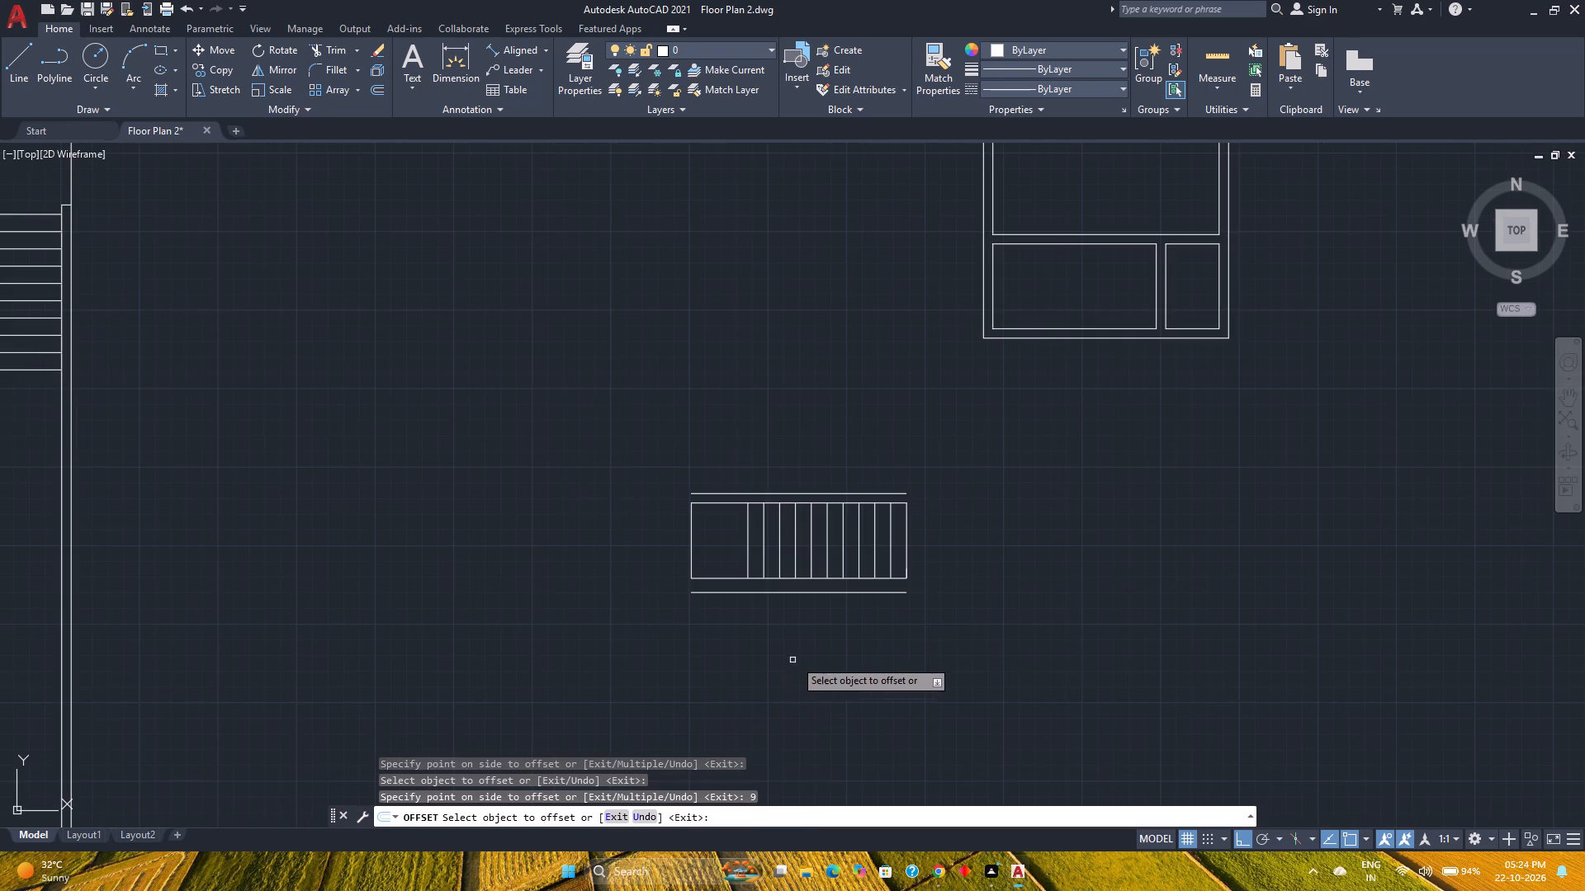
{"action": "scroll", "coordinate": [855, 635], "scroll_direction": "down", "scroll_amount": 1}
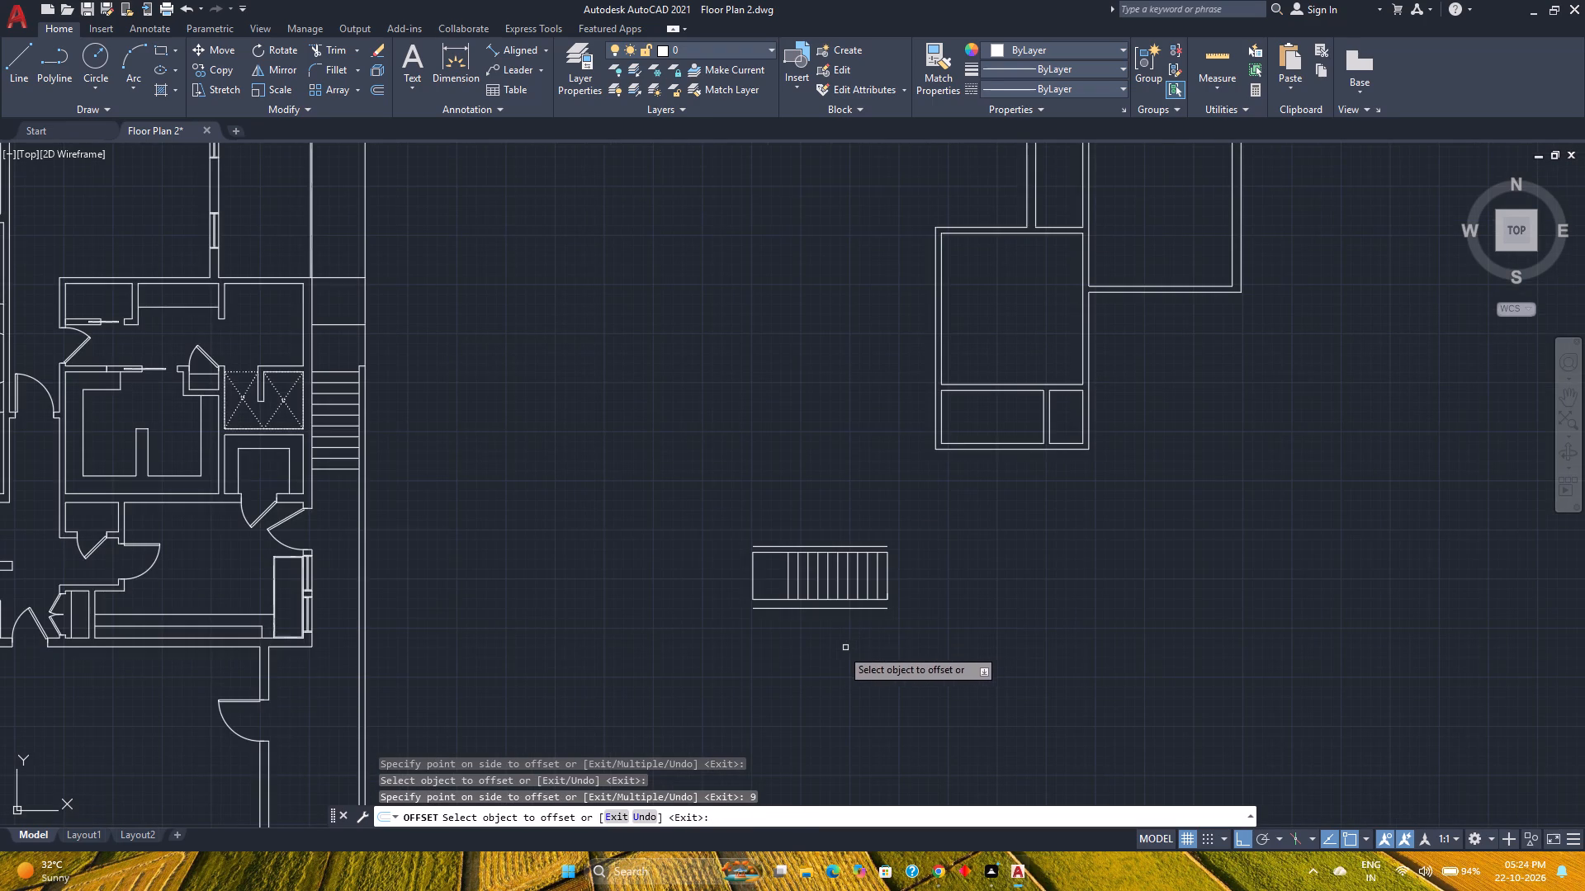
{"action": "scroll", "coordinate": [774, 636], "scroll_direction": "down", "scroll_amount": 1}
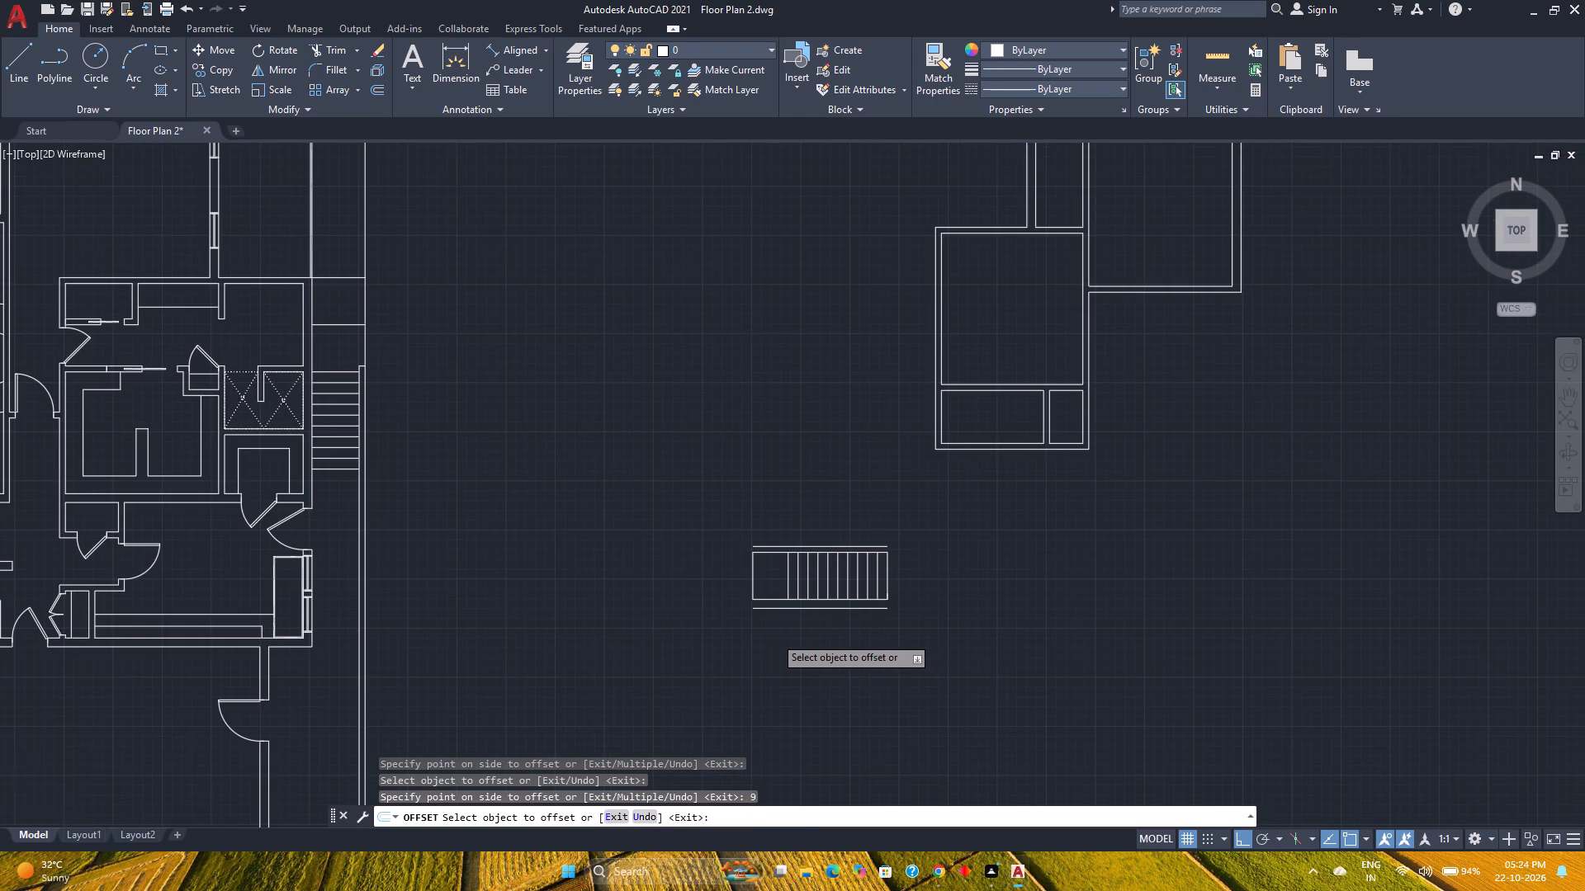
{"action": "middle_click_drag", "start_coordinate": [758, 636], "coordinate": [718, 676]}
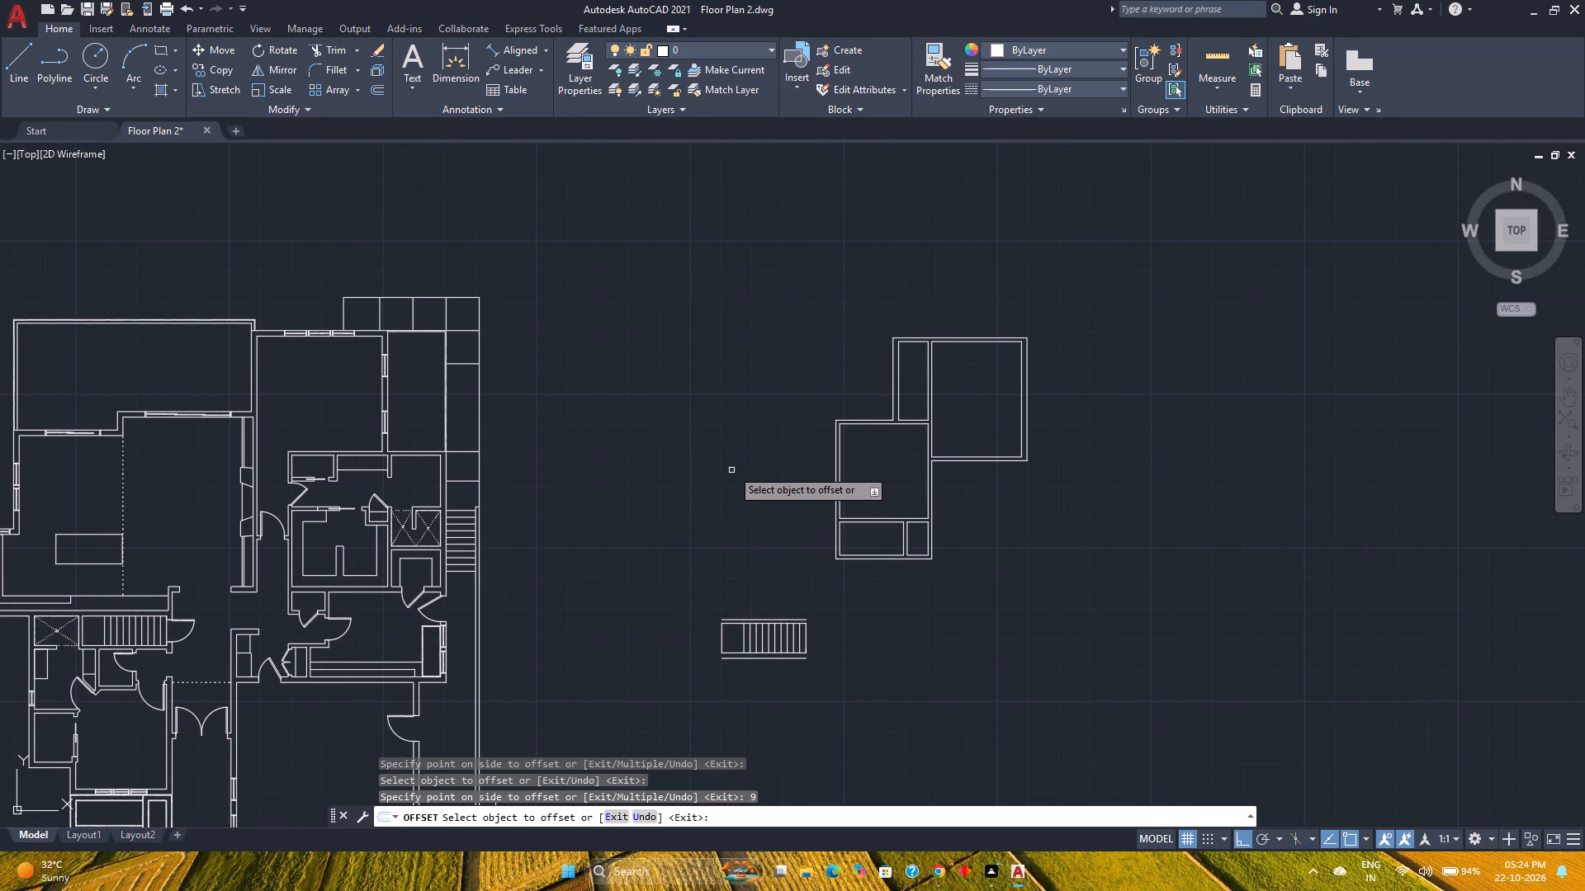
{"action": "key", "text": "Escape"}
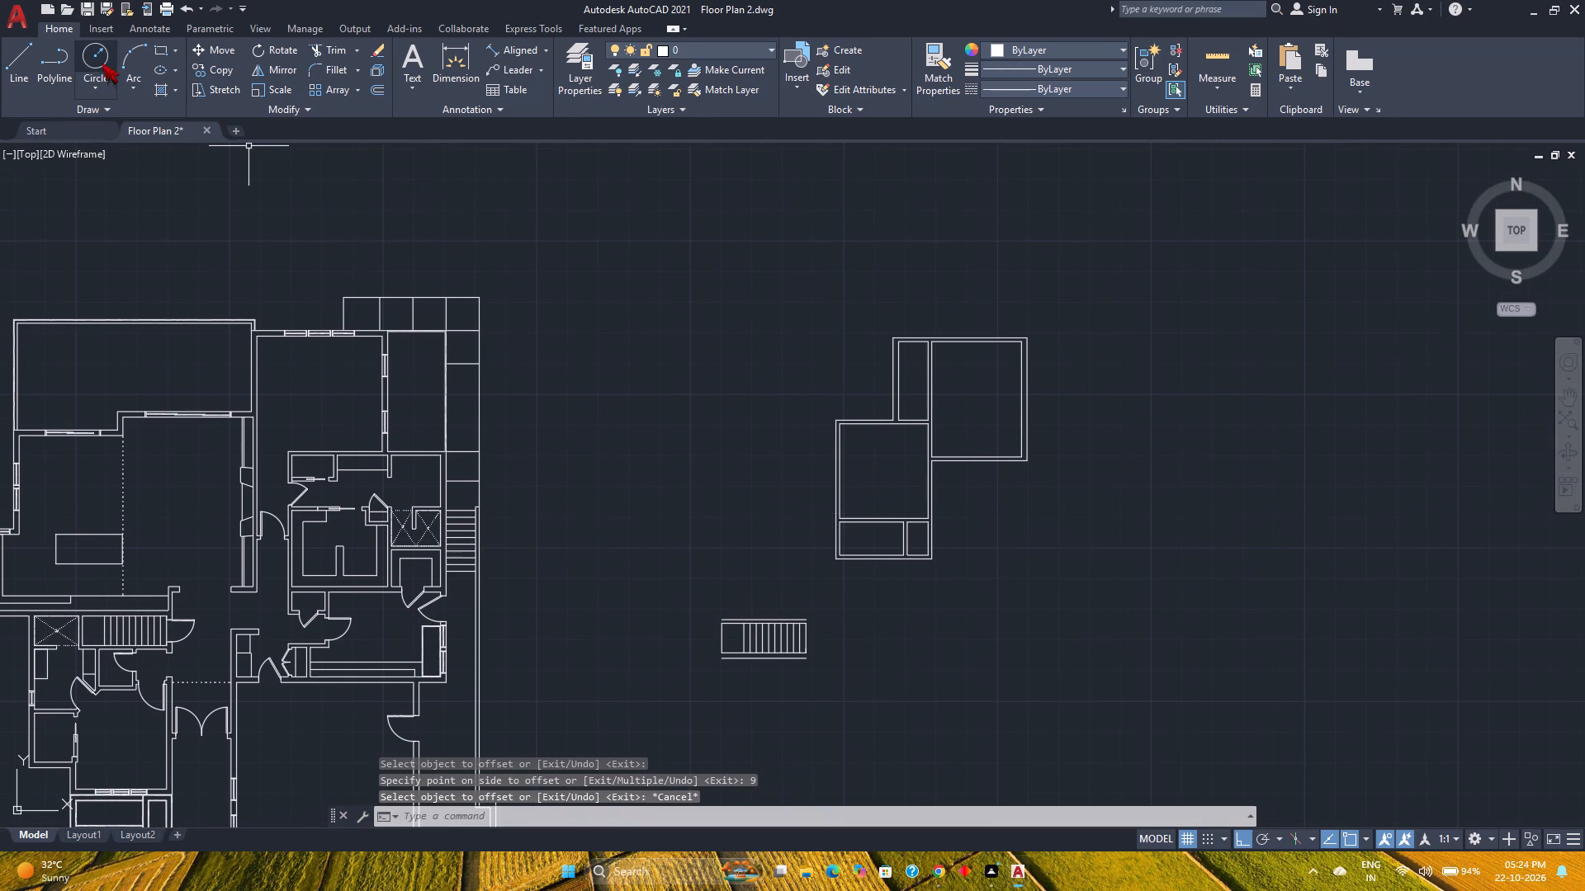
Offset the middle room's outer west wall line 22'2" to the west, and offset that new line 9" farther west.
{"action": "left_click", "coordinate": [384, 87]}
{"action": "type", "text": "22'2\""}
{"action": "key", "text": "Return"}
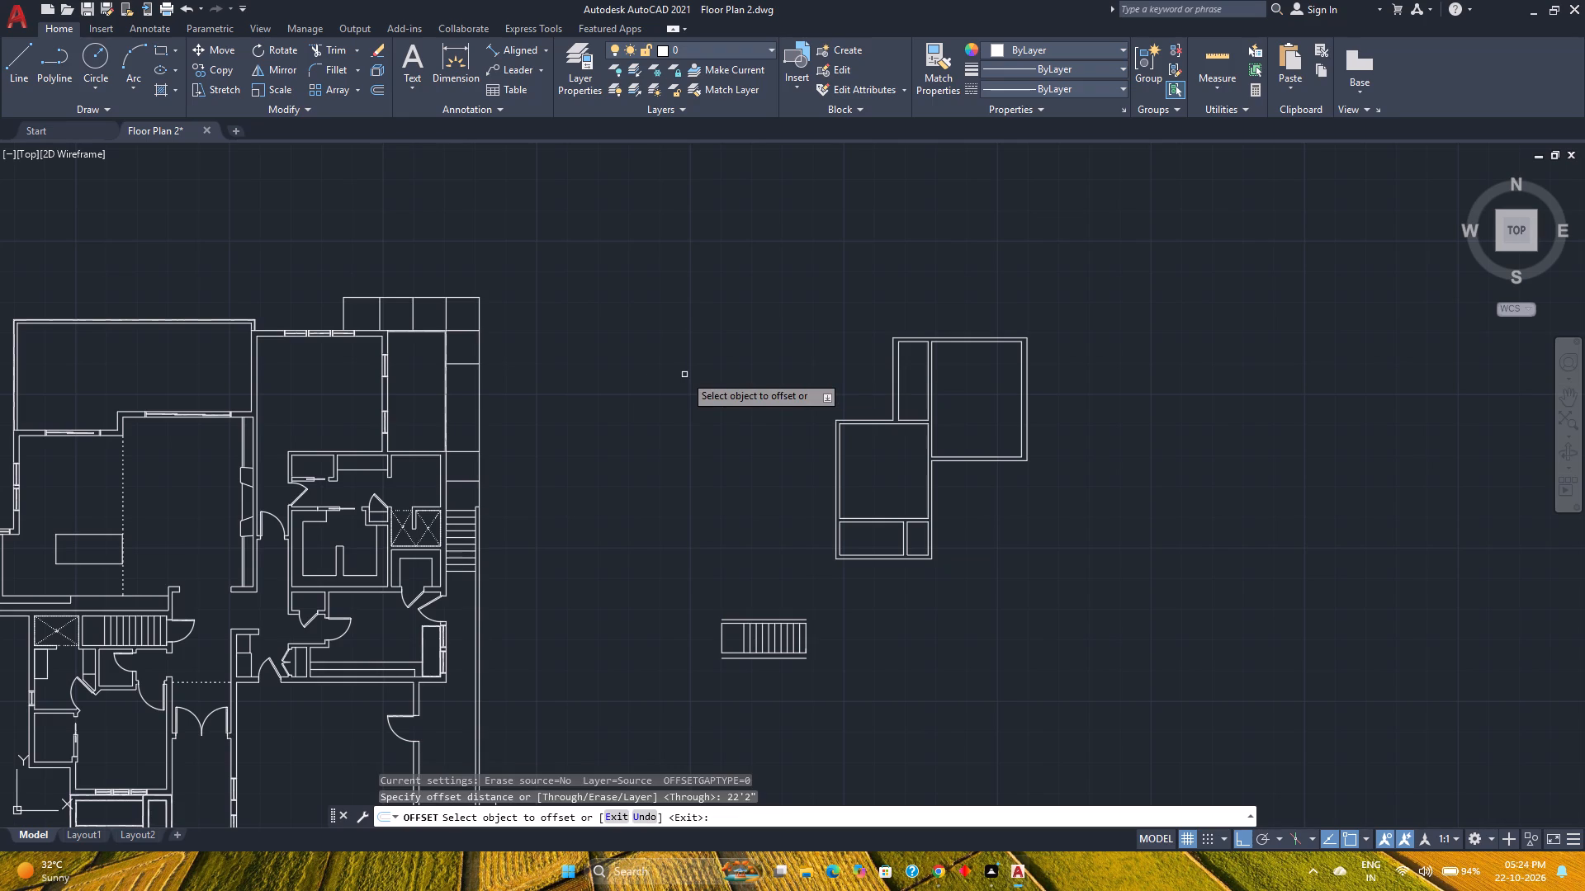
{"action": "left_click", "coordinate": [835, 478]}
{"action": "left_click", "coordinate": [658, 465]}
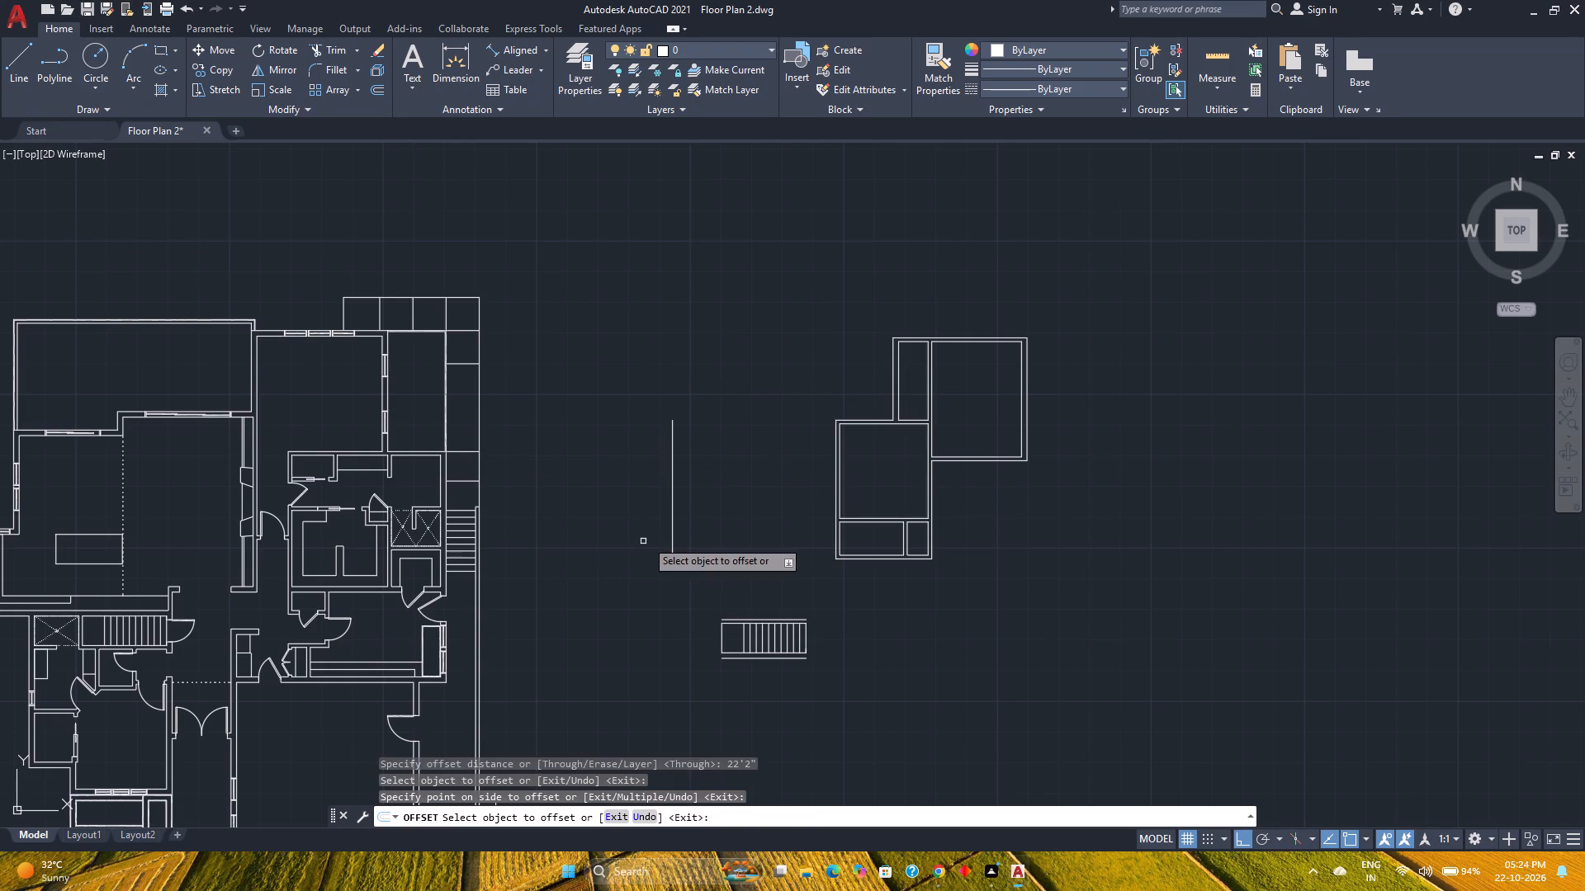
{"action": "left_click", "coordinate": [674, 499]}
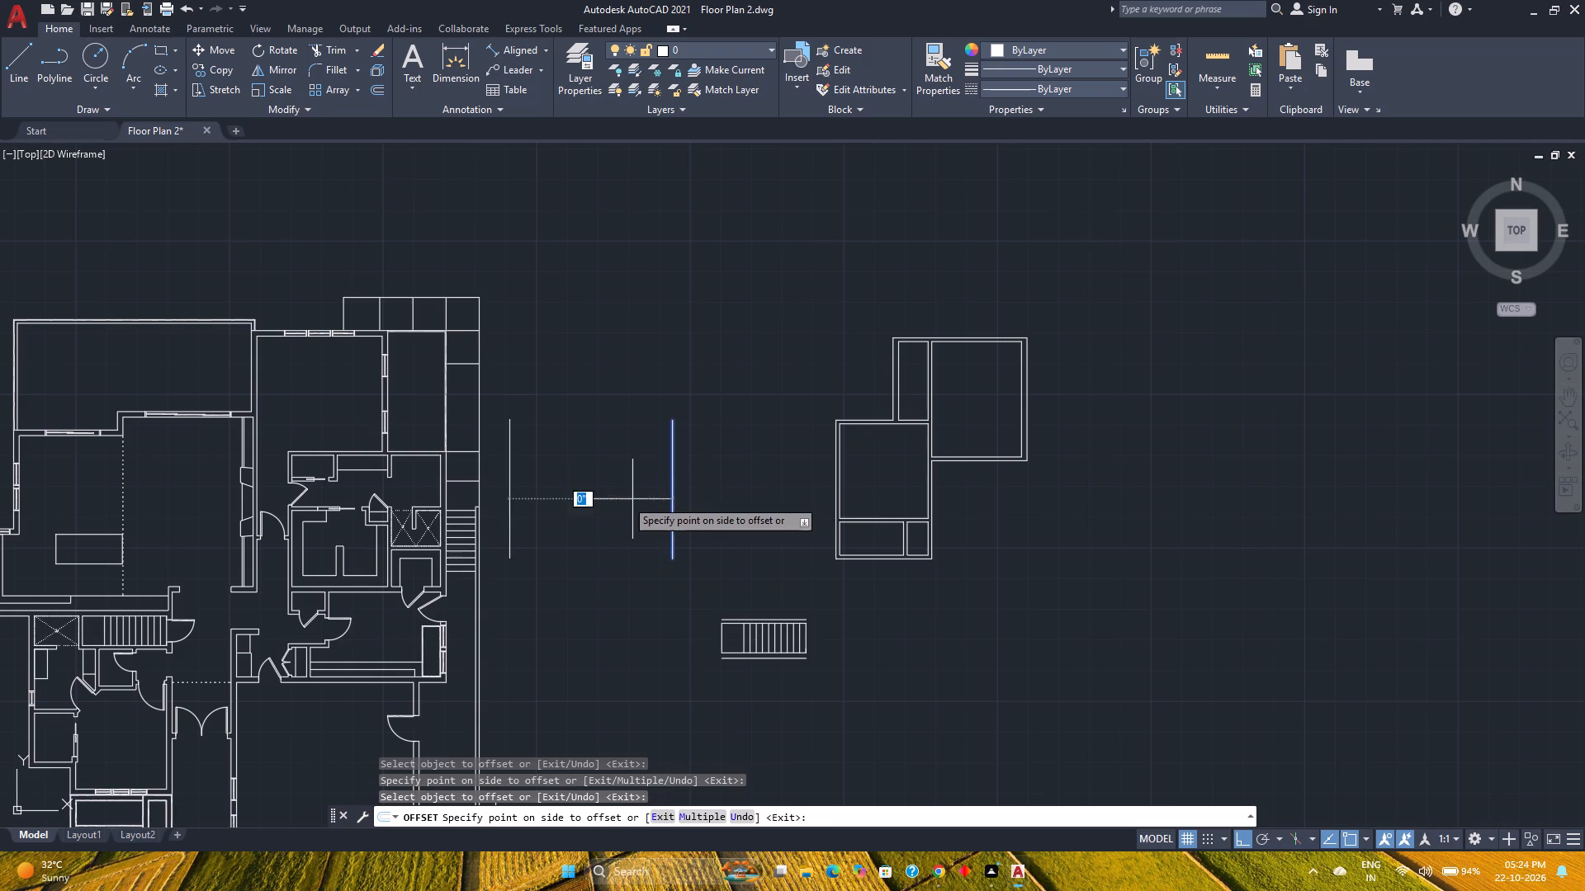
{"action": "key", "text": "9"}
{"action": "key", "text": "Return"}
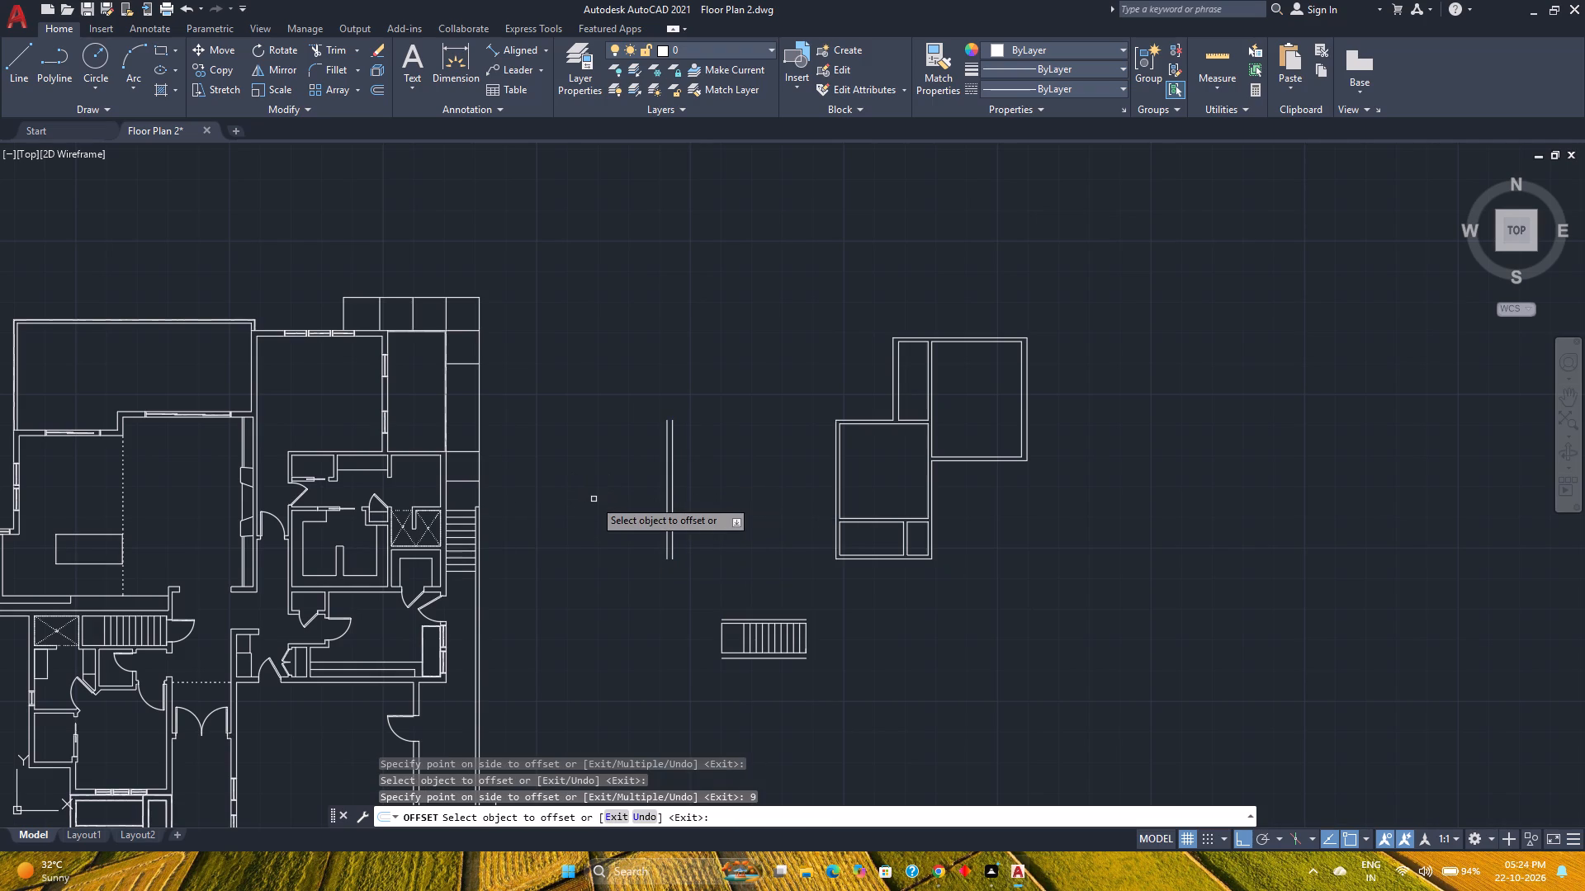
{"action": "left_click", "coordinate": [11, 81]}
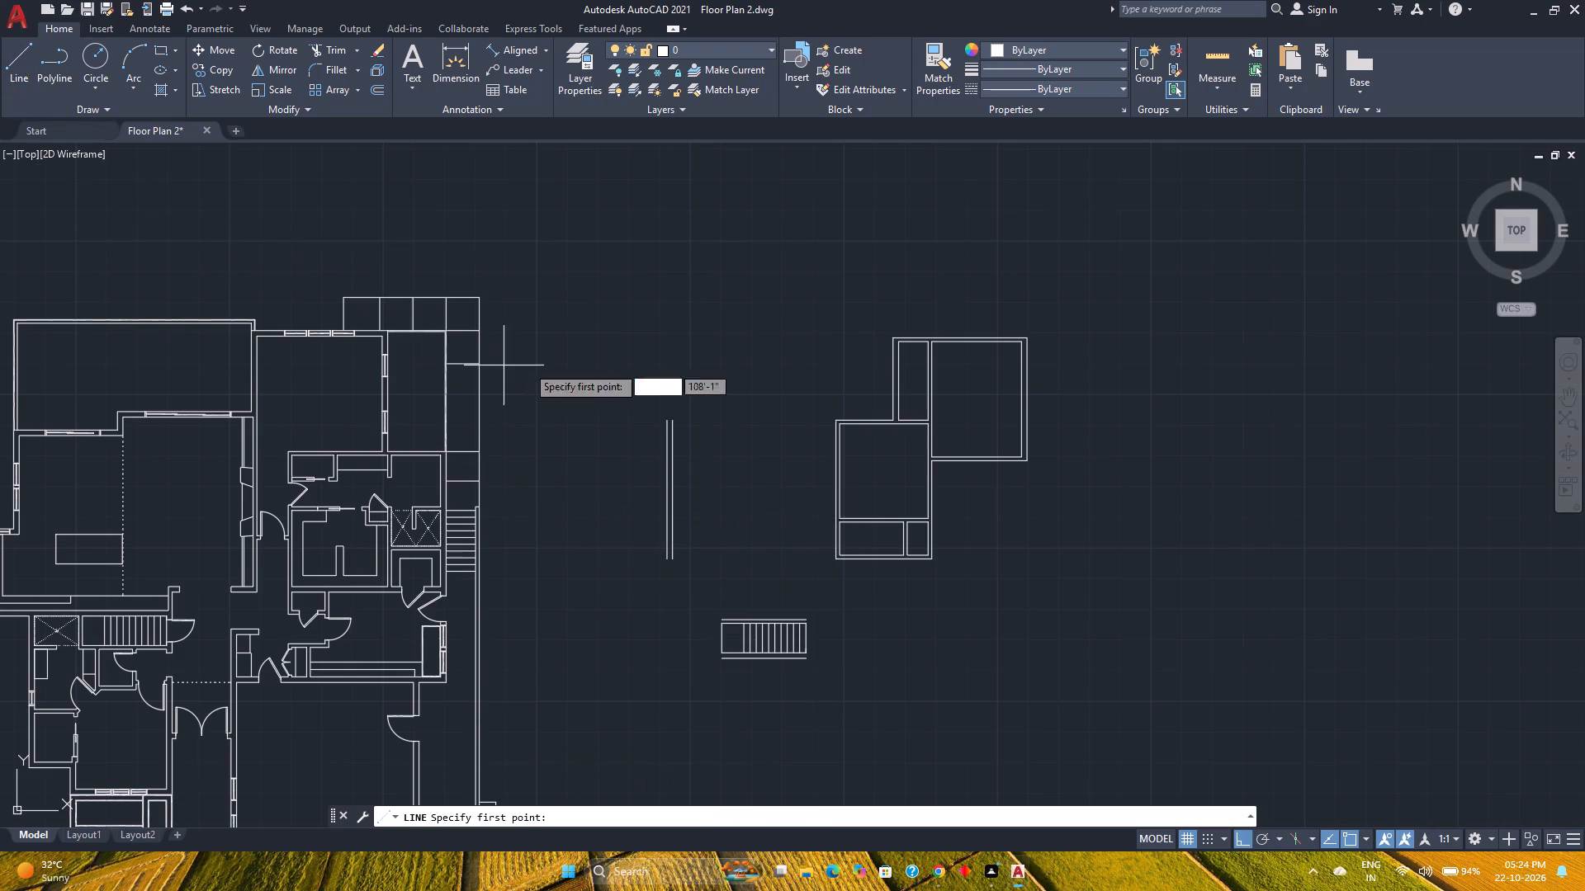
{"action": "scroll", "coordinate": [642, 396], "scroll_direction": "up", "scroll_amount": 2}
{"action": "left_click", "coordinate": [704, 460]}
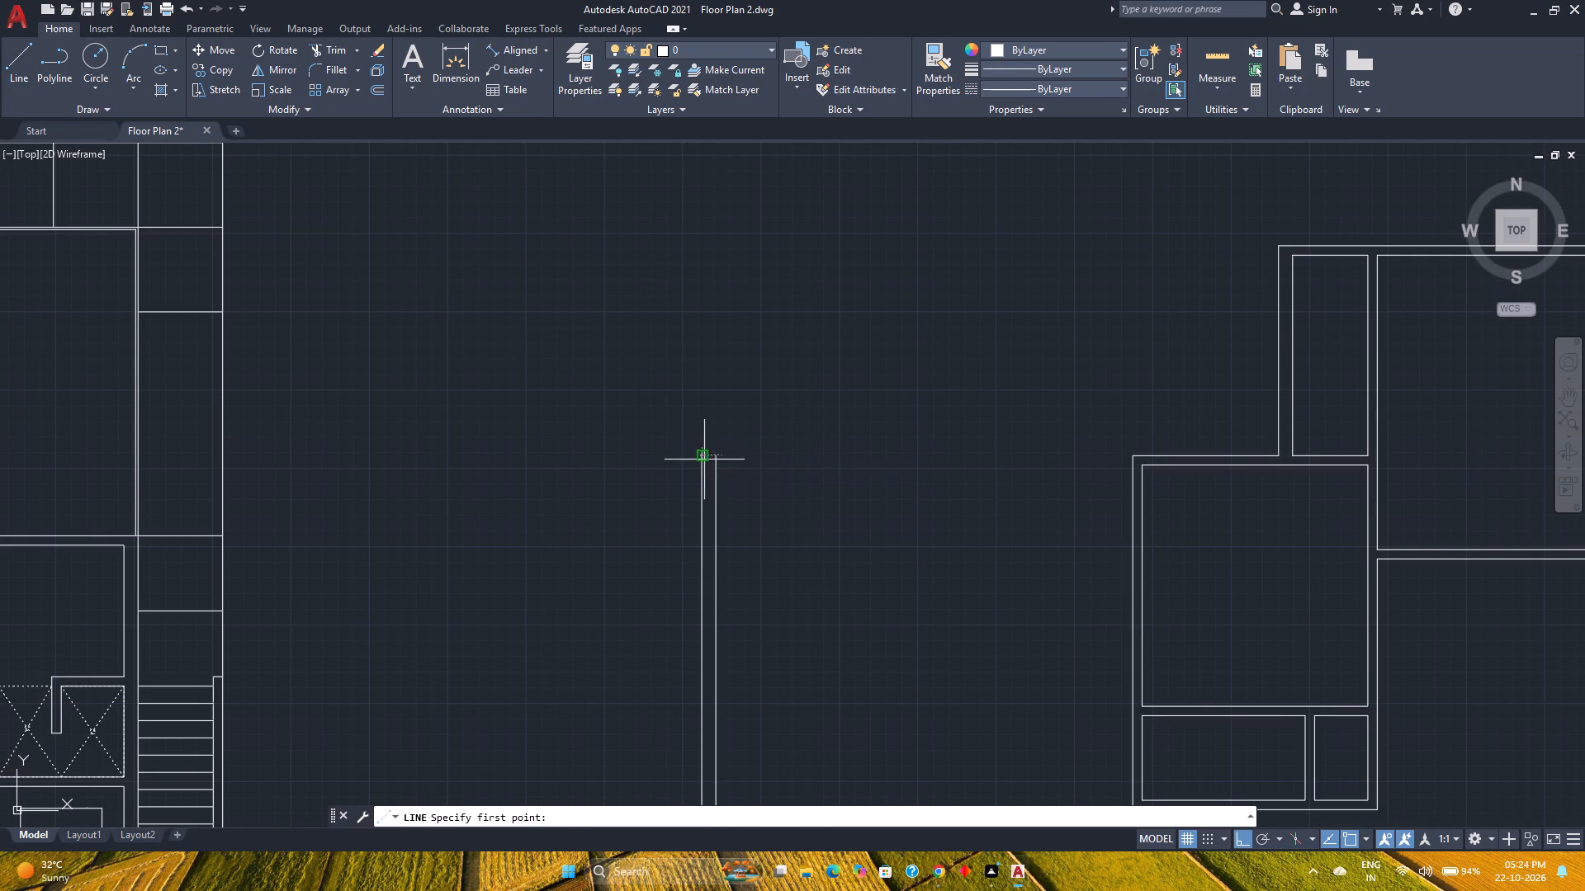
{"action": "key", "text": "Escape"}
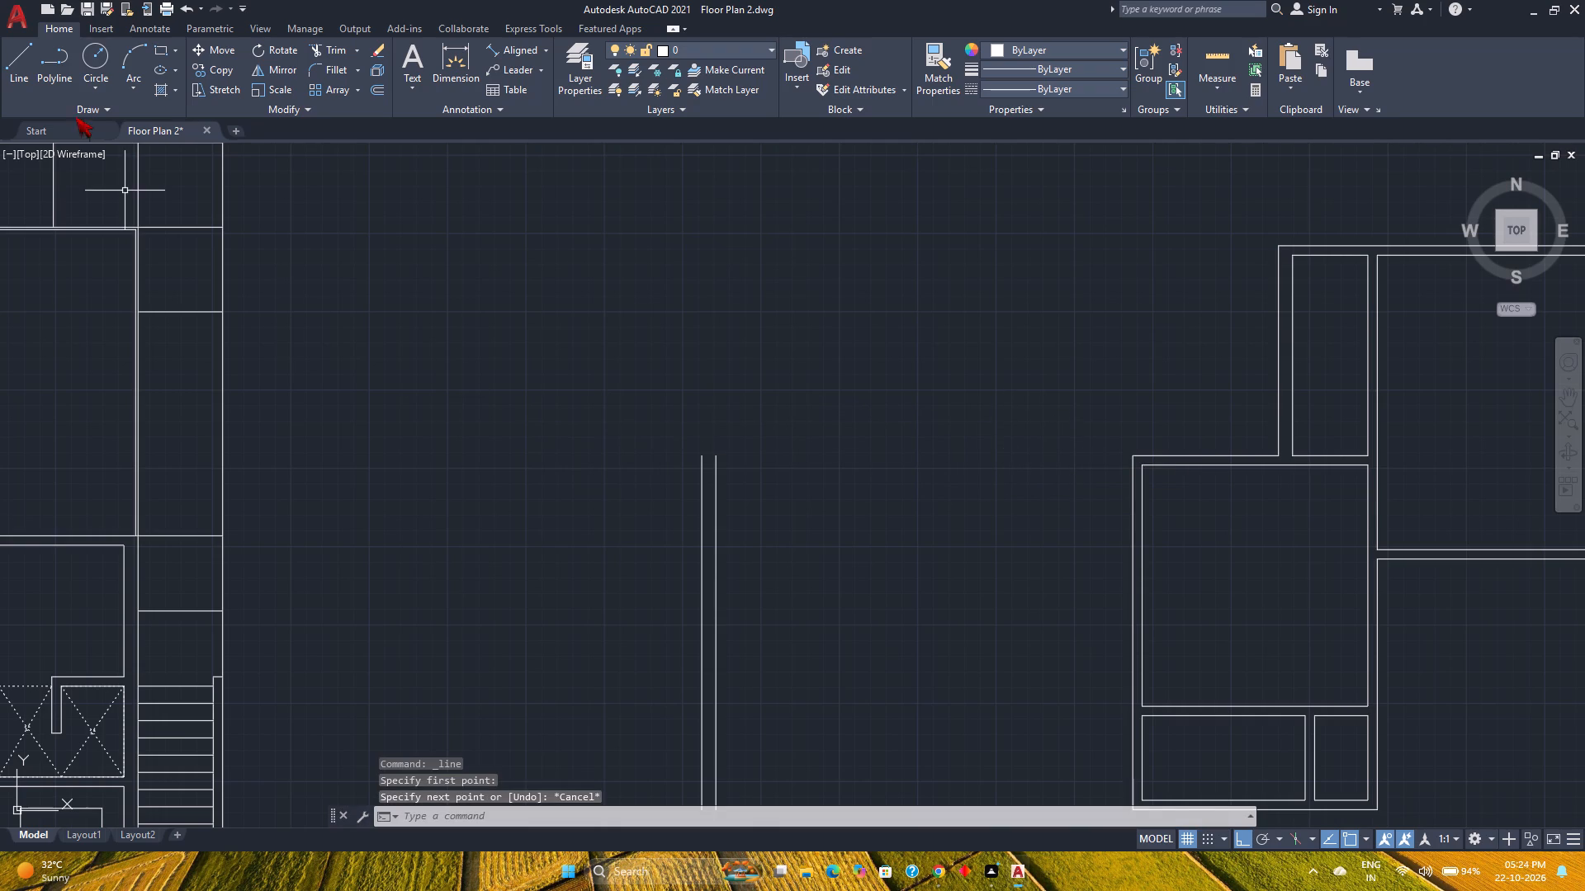
Draw a 22'11" line from the north end of the new outermost west wall line east to the middle room's outer northwest corner.
{"action": "left_click", "coordinate": [10, 64]}
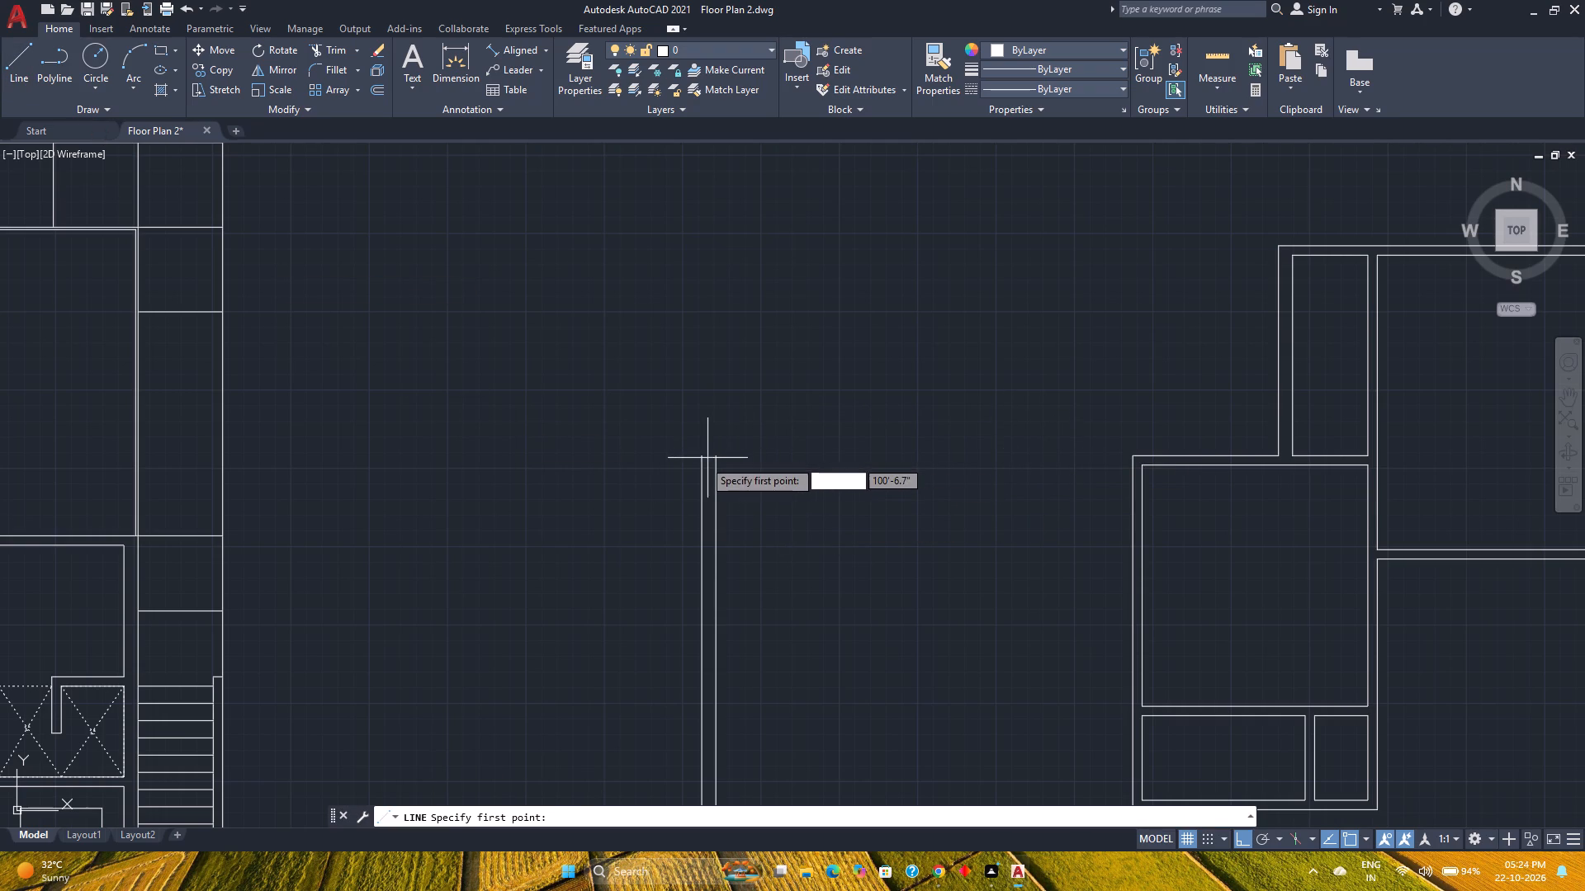
{"action": "left_click", "coordinate": [702, 460]}
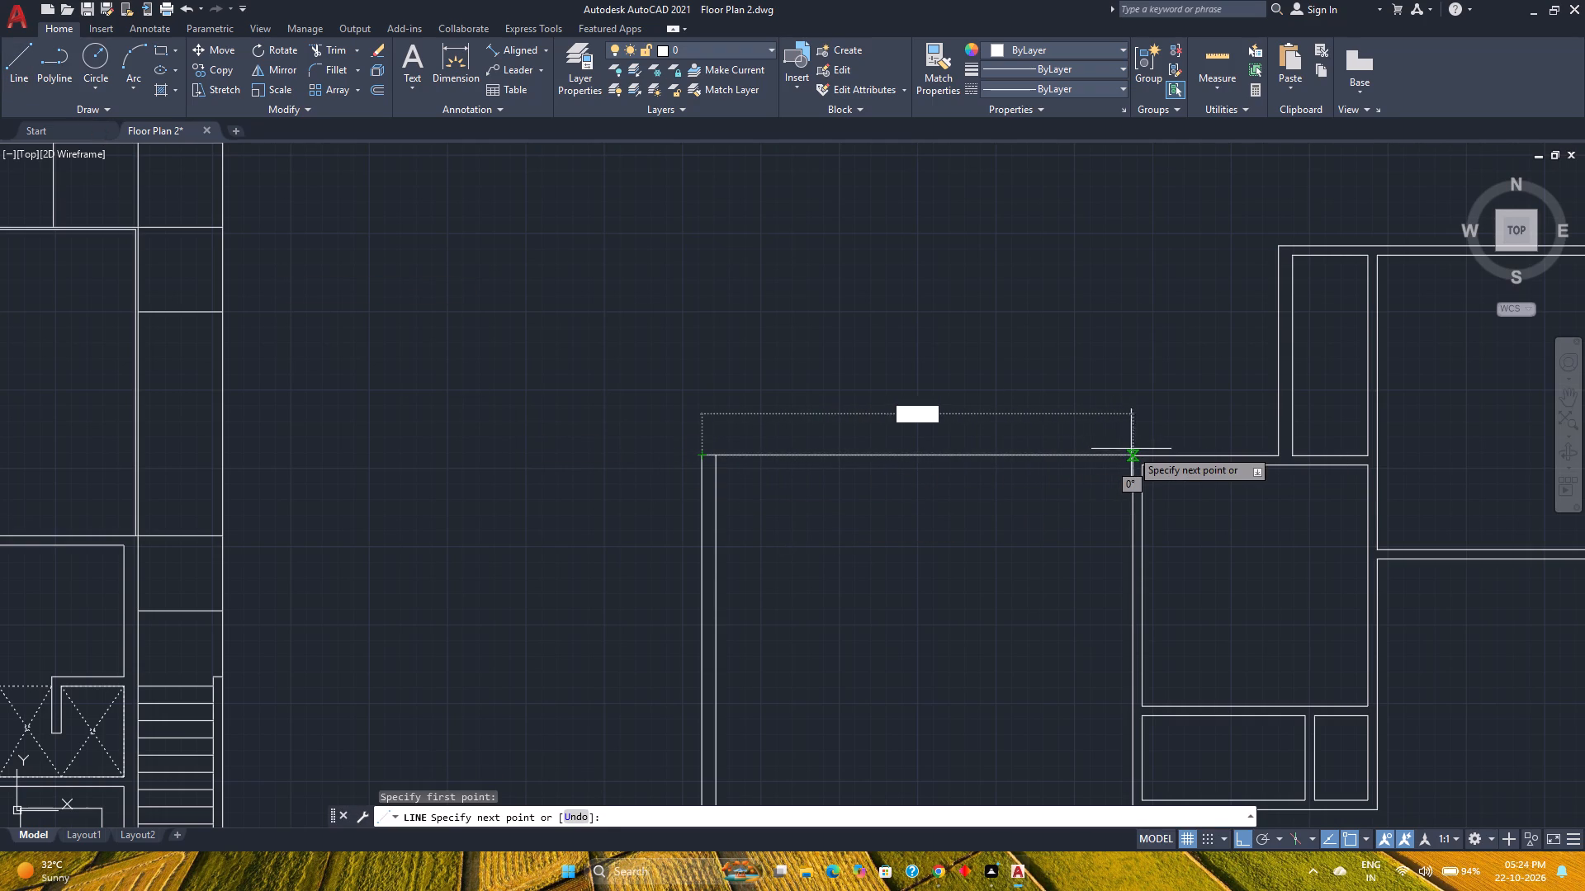
{"action": "scroll", "coordinate": [1133, 455], "scroll_direction": "up", "scroll_amount": 3}
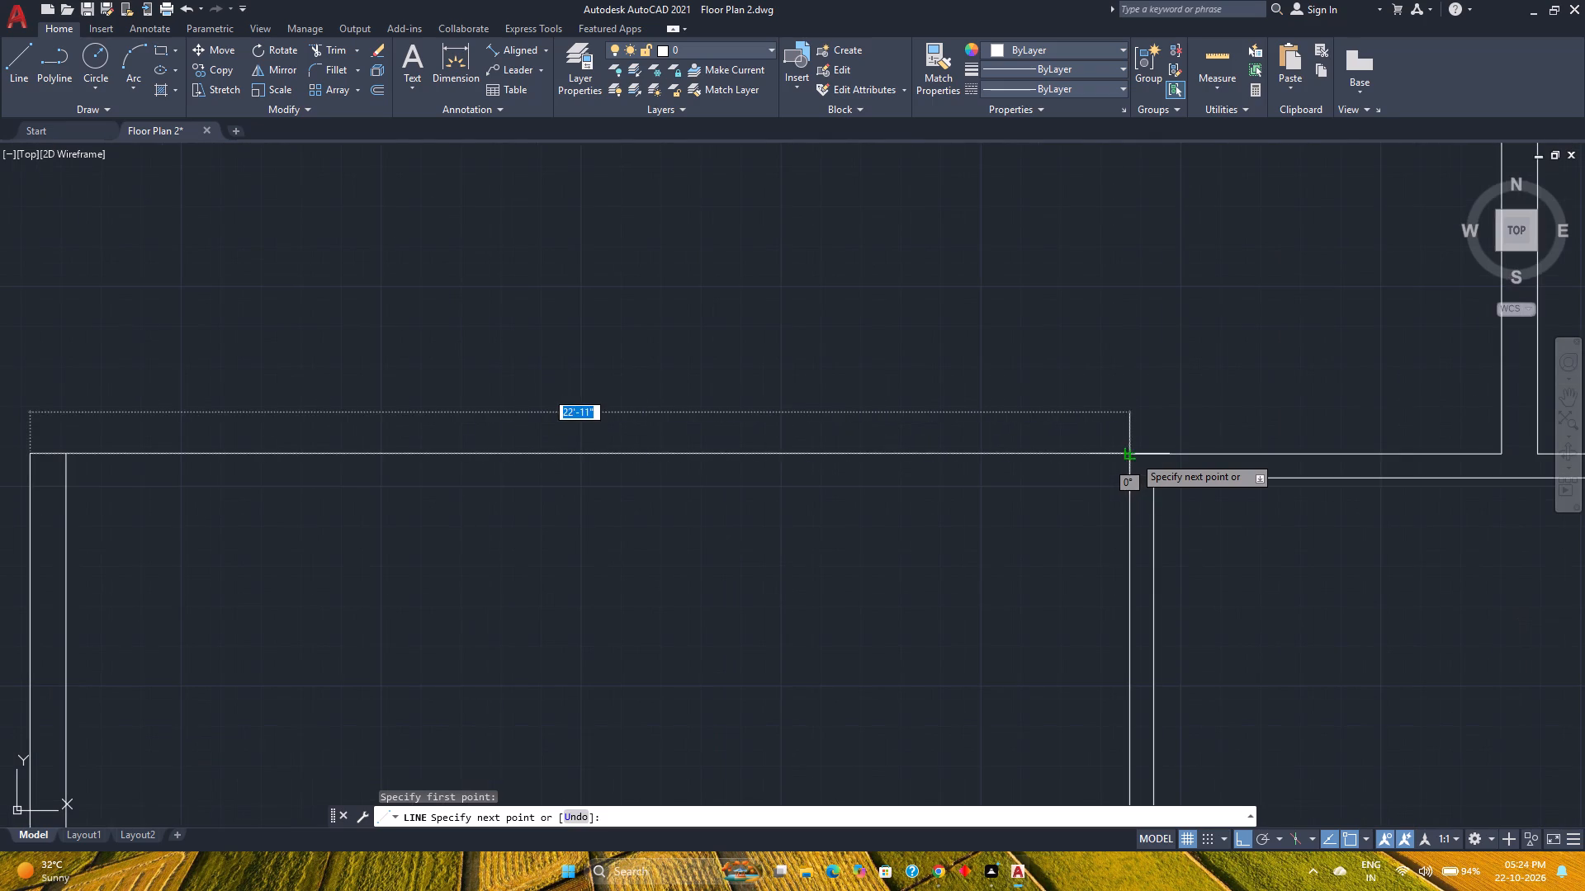
{"action": "scroll", "coordinate": [1133, 455], "scroll_direction": "up", "scroll_amount": 4}
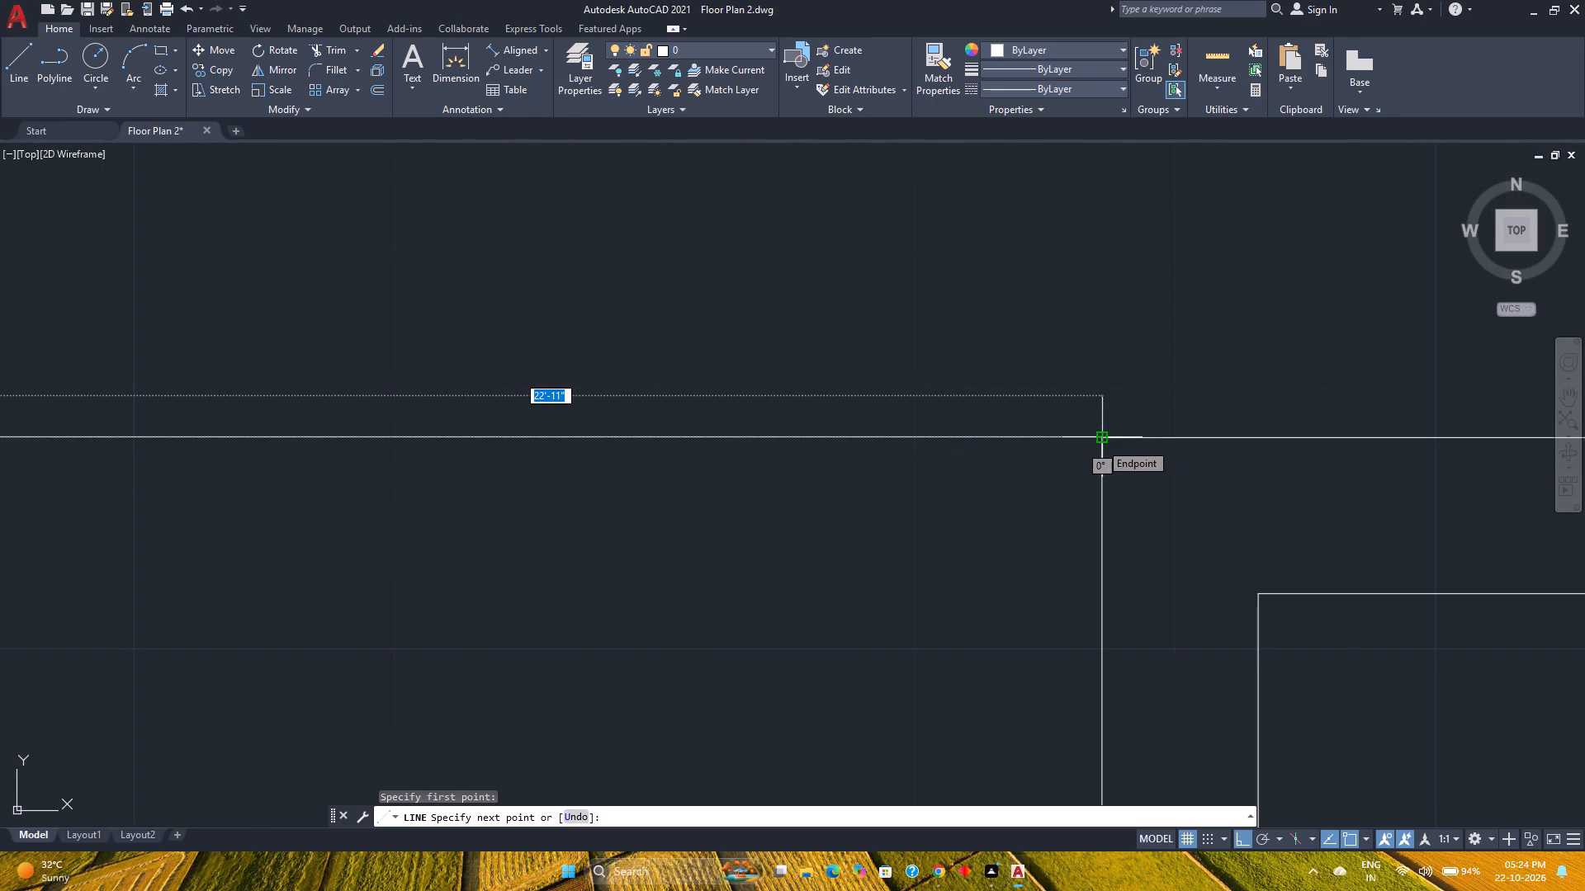
{"action": "left_click", "coordinate": [1100, 442]}
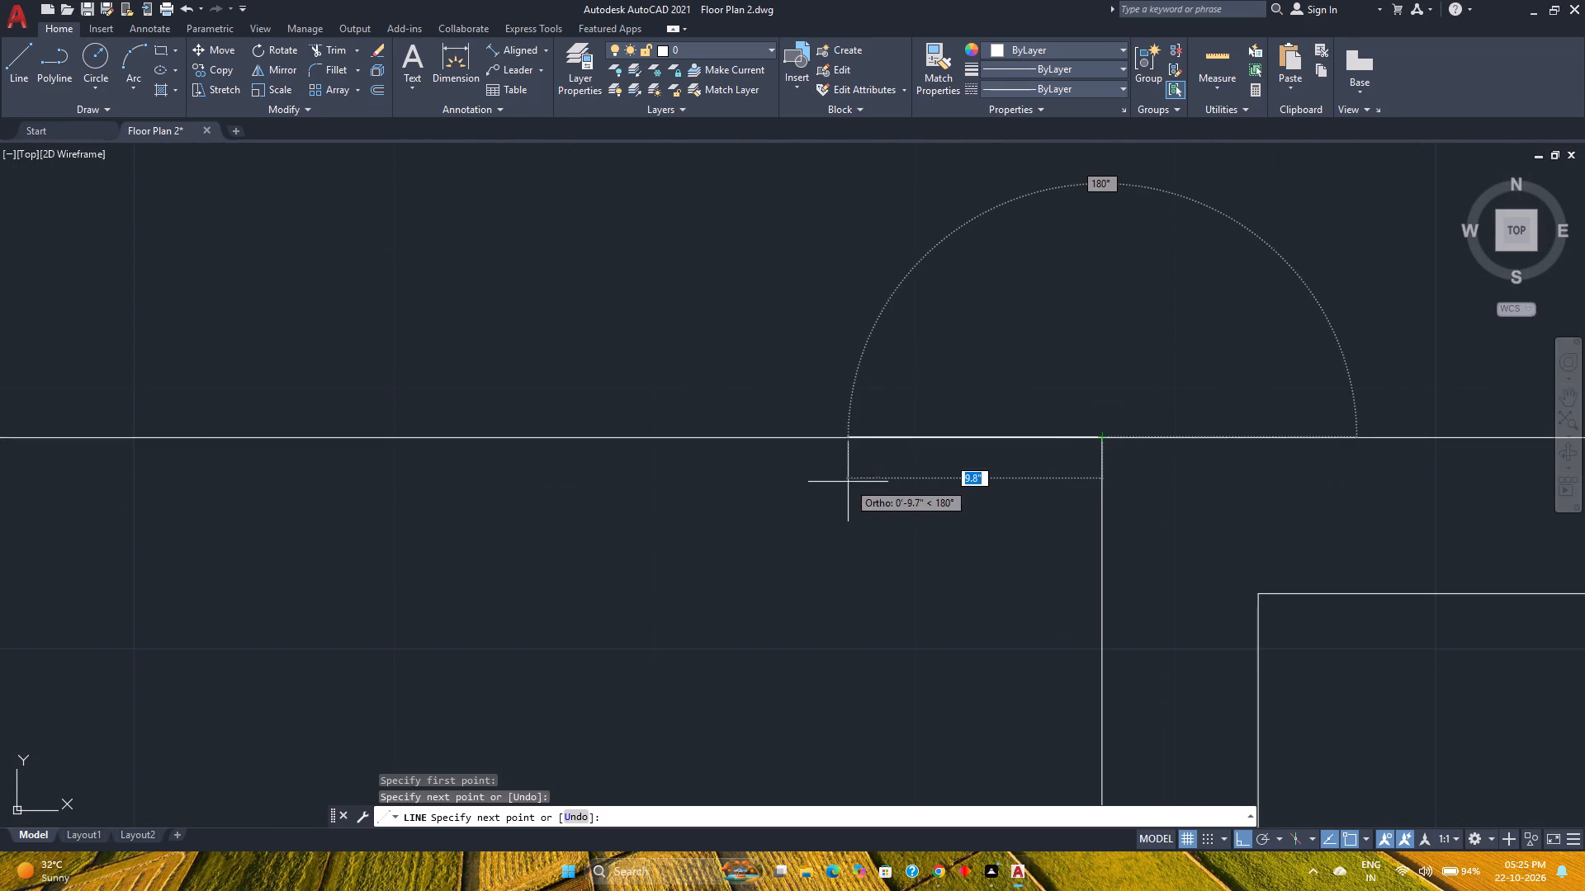
{"action": "scroll", "coordinate": [850, 493], "scroll_direction": "down", "scroll_amount": 3}
{"action": "key", "text": "Escape"}
{"action": "scroll", "coordinate": [806, 509], "scroll_direction": "down", "scroll_amount": 2}
{"action": "middle_click_drag", "start_coordinate": [804, 509], "coordinate": [1026, 464]}
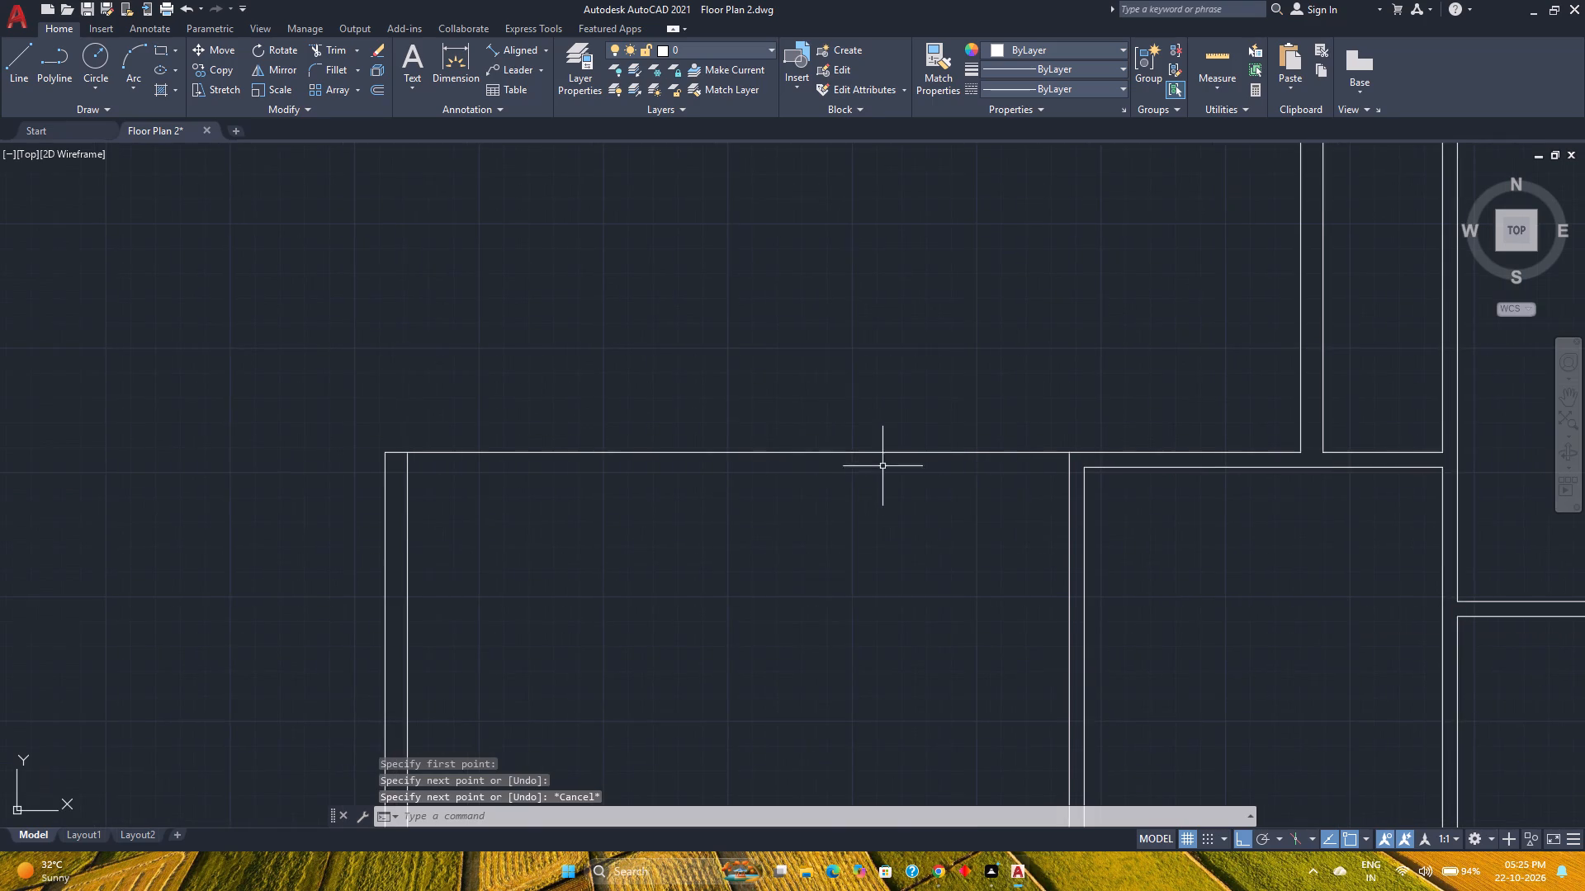
Offset the new north wall line 6" to the south.
{"action": "left_click", "coordinate": [376, 95]}
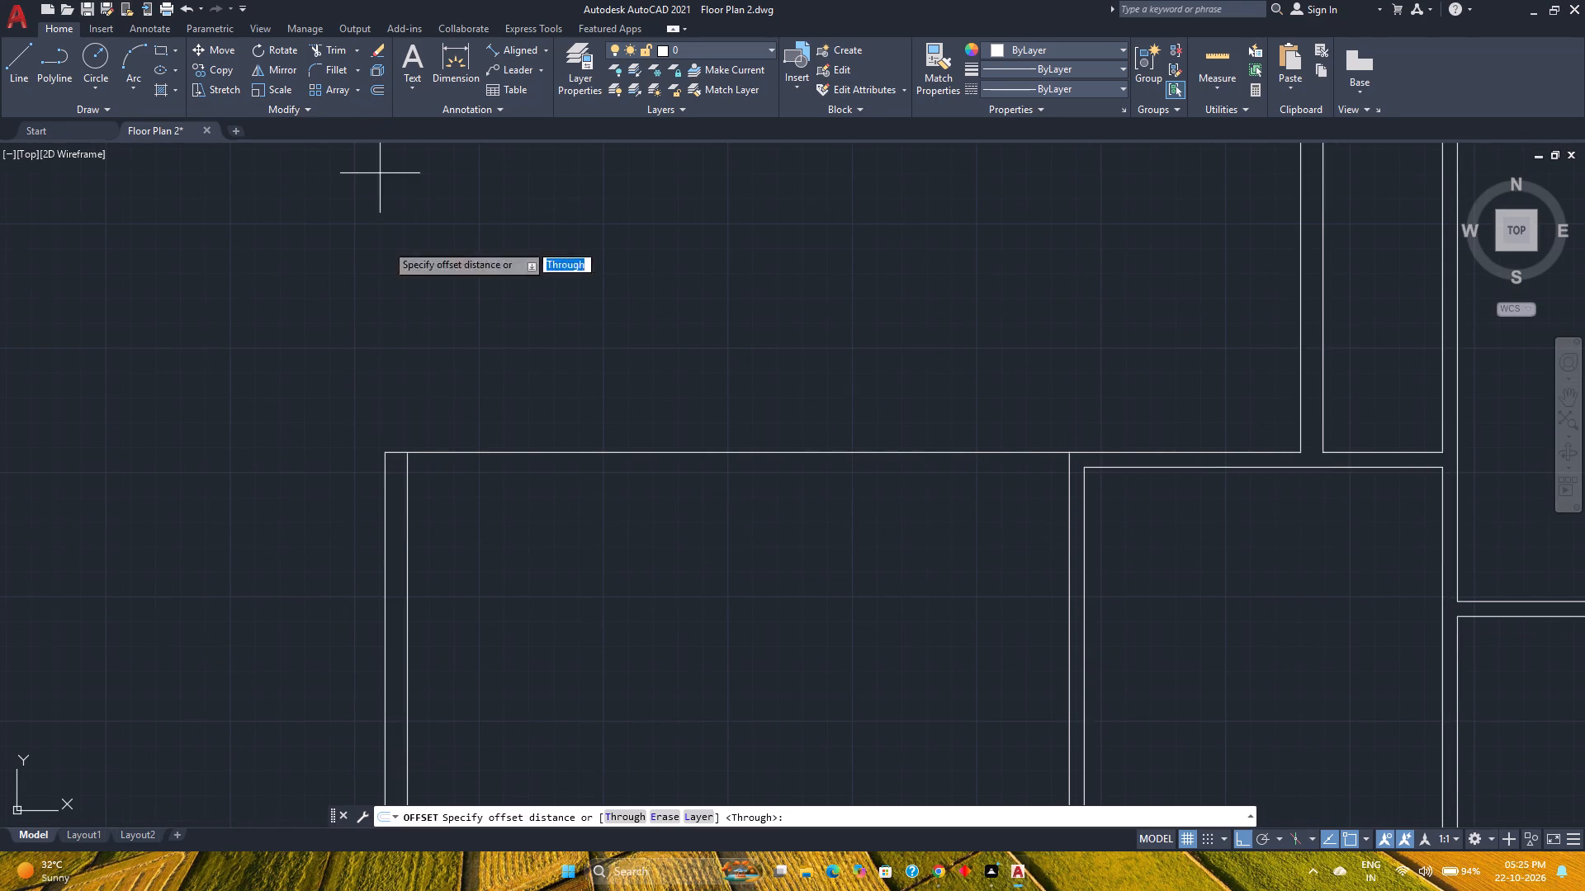
{"action": "key", "text": "6"}
{"action": "key", "text": "Return"}
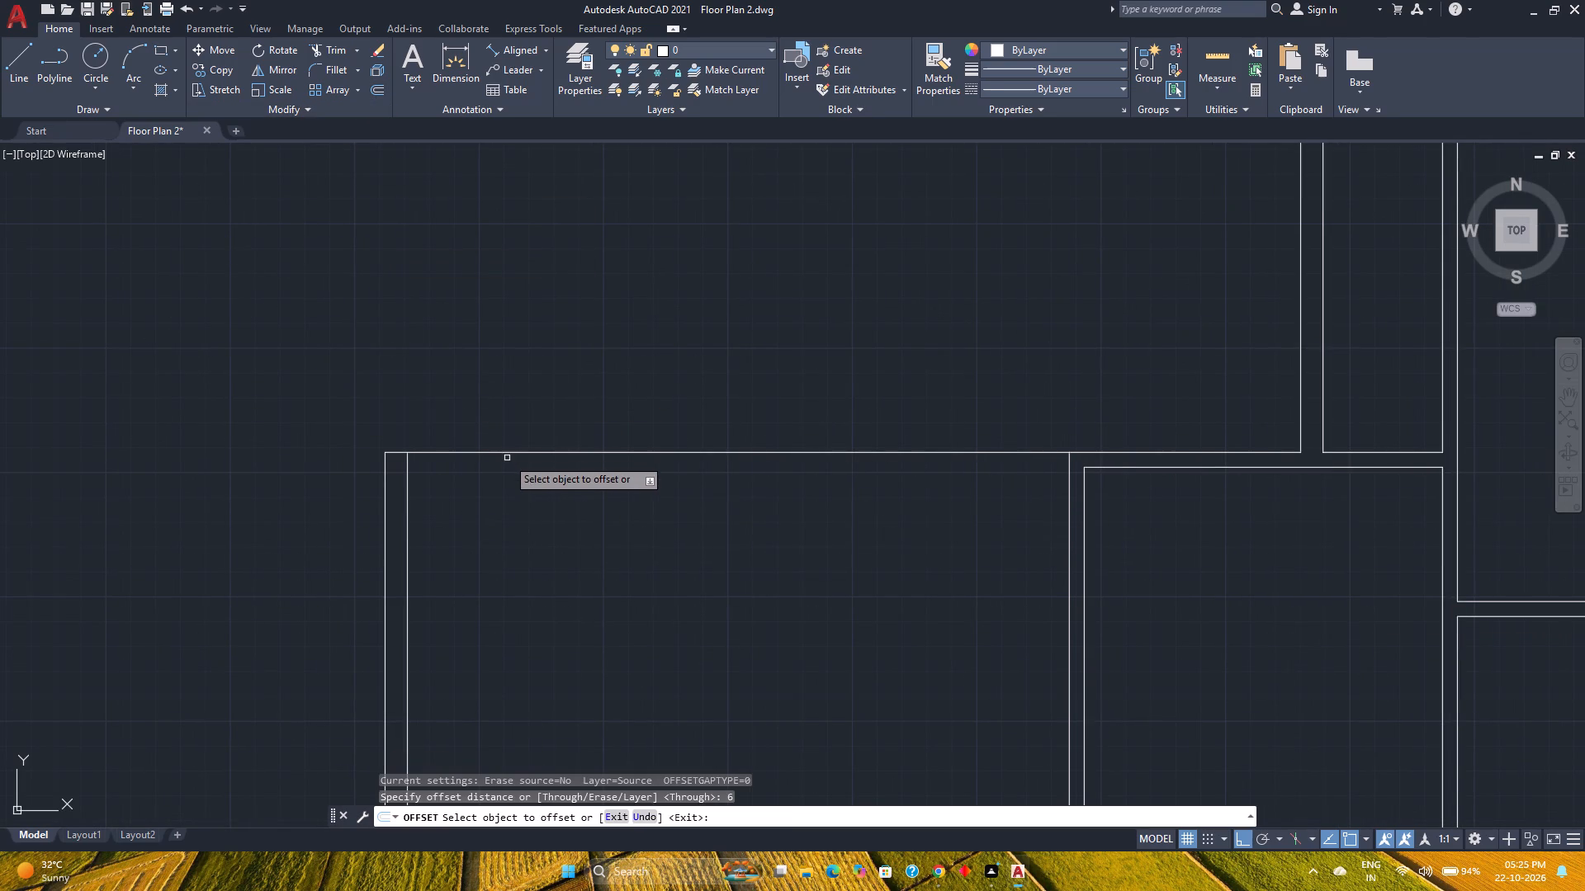
{"action": "left_click", "coordinate": [507, 453]}
{"action": "left_click", "coordinate": [503, 505]}
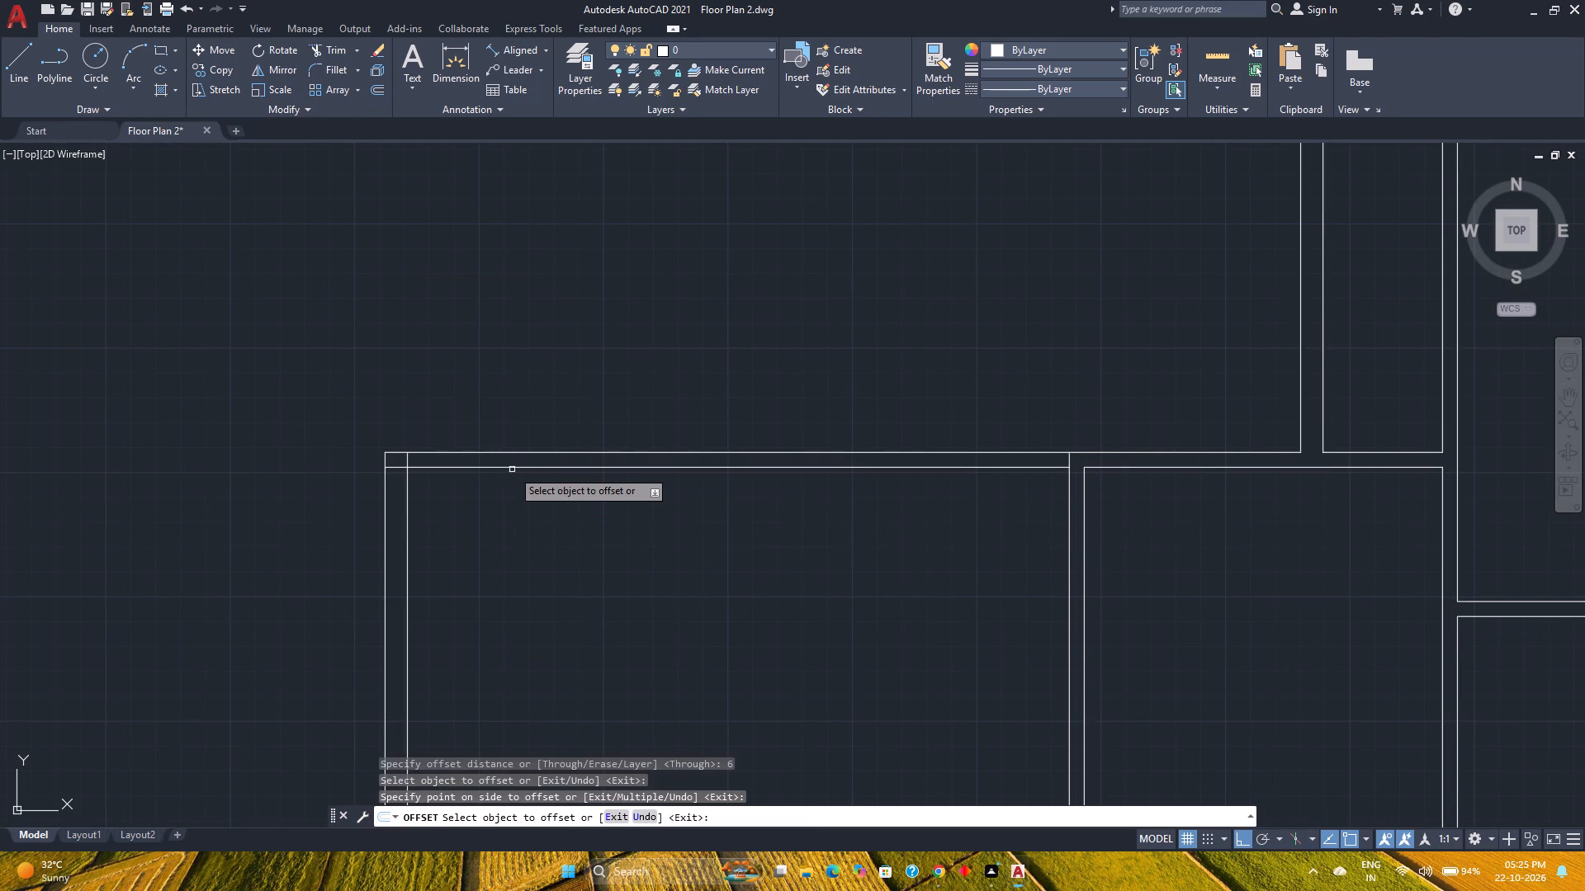
Offset the inner north wall line 25' to the south, and offset that new line 6" farther south.
{"action": "left_click", "coordinate": [512, 468]}
{"action": "type", "text": "25'"}
{"action": "key", "text": "Return"}
{"action": "scroll", "coordinate": [494, 539], "scroll_direction": "down", "scroll_amount": 3}
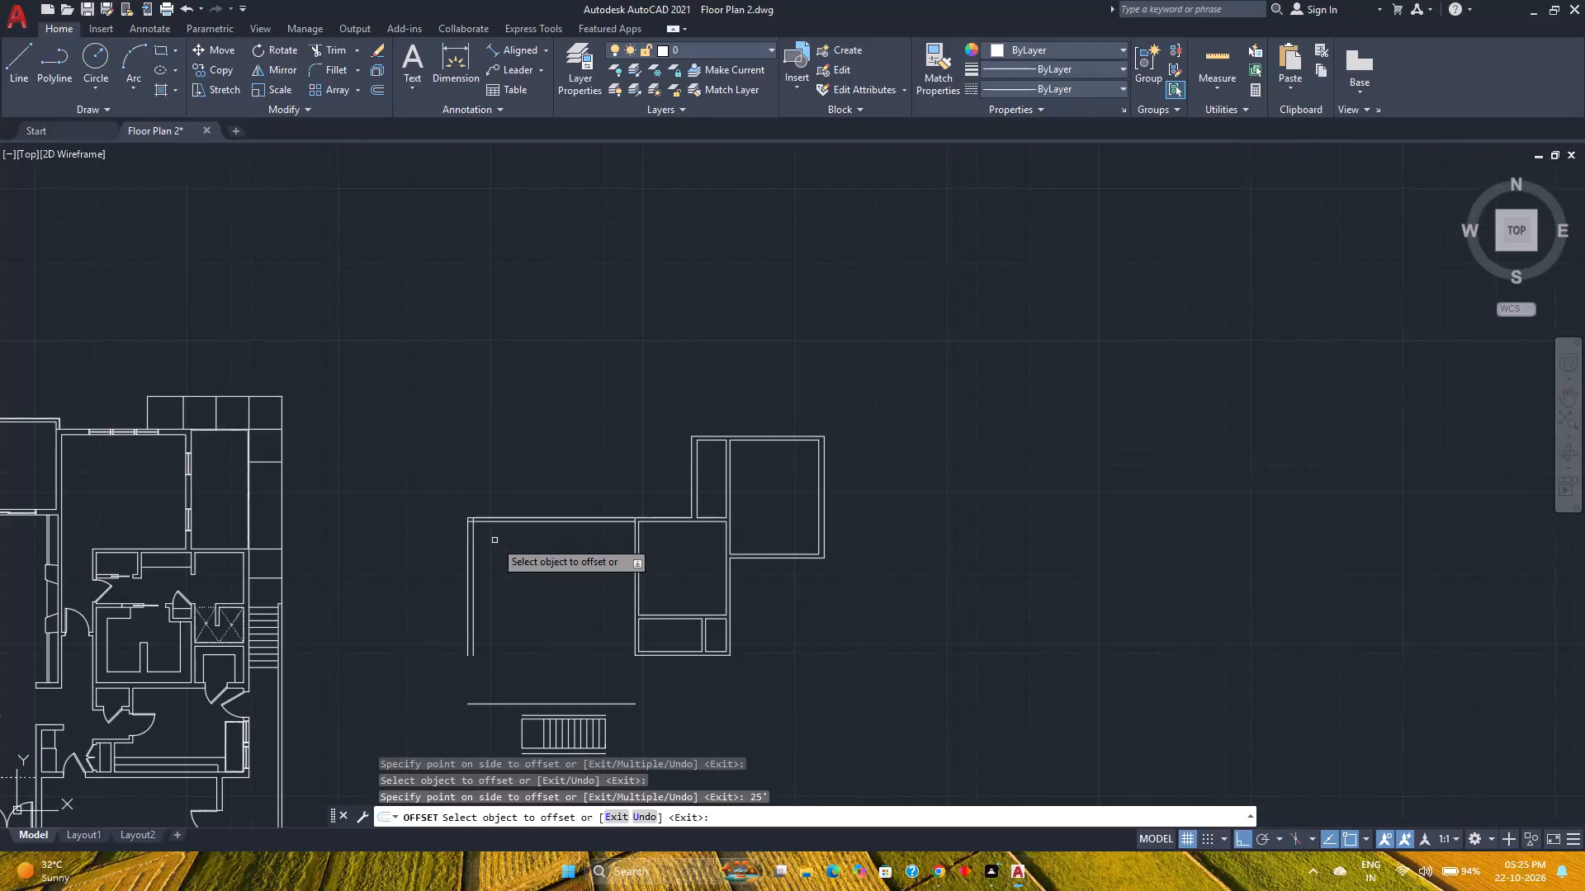
{"action": "middle_click_drag", "start_coordinate": [564, 693], "coordinate": [566, 613]}
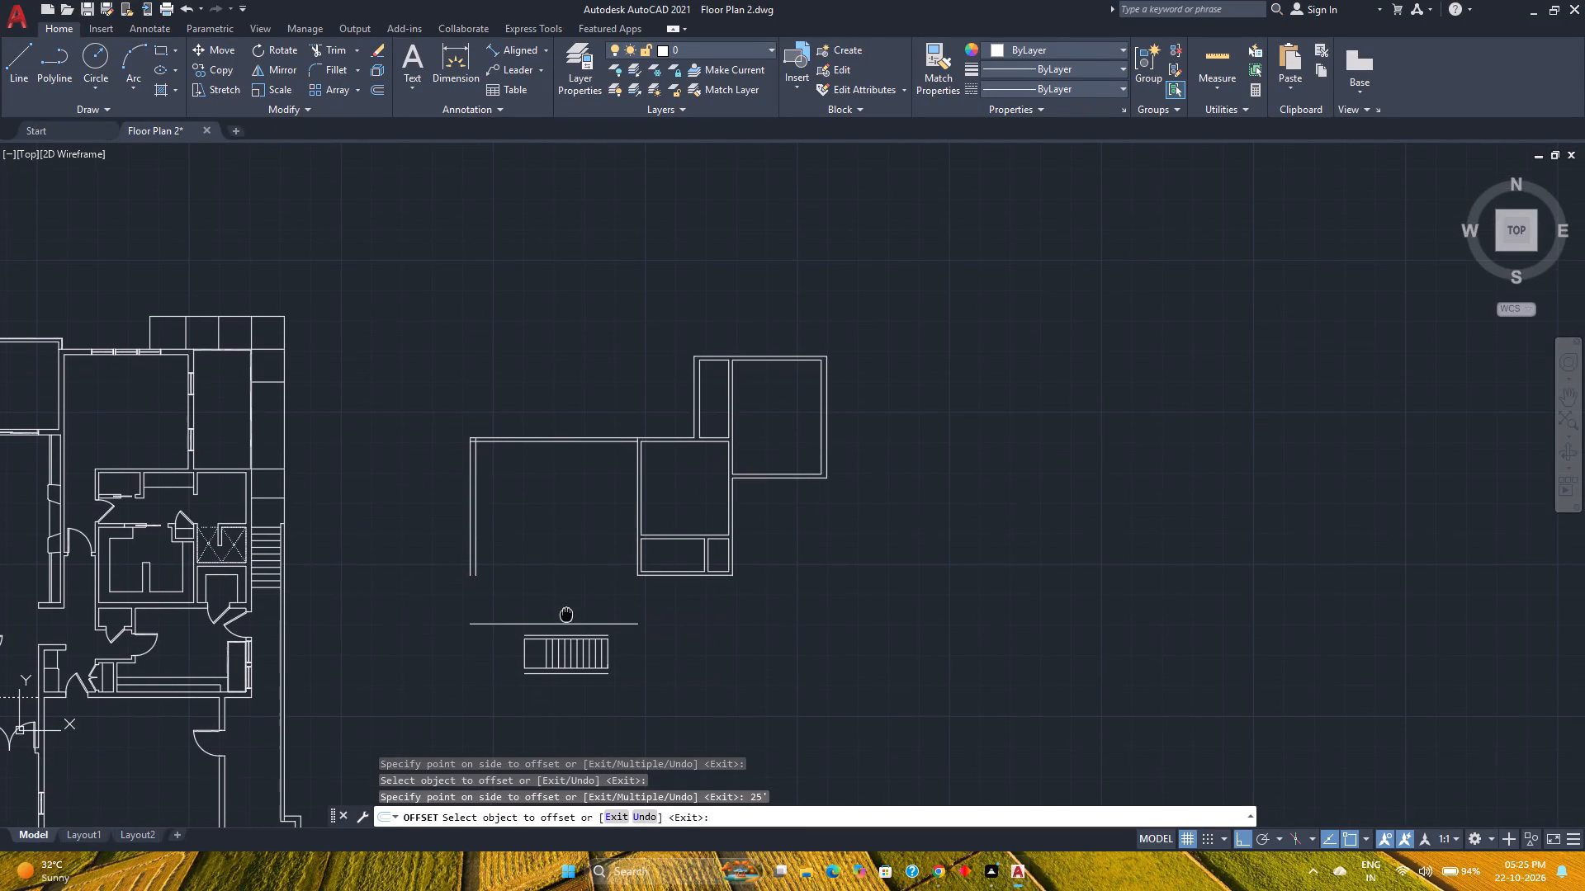
{"action": "middle_click_drag", "start_coordinate": [566, 613], "coordinate": [567, 606]}
{"action": "middle_click", "coordinate": [567, 606]}
{"action": "scroll", "coordinate": [568, 606], "scroll_direction": "up", "scroll_amount": 2}
{"action": "middle_click_drag", "start_coordinate": [575, 626], "coordinate": [575, 620]}
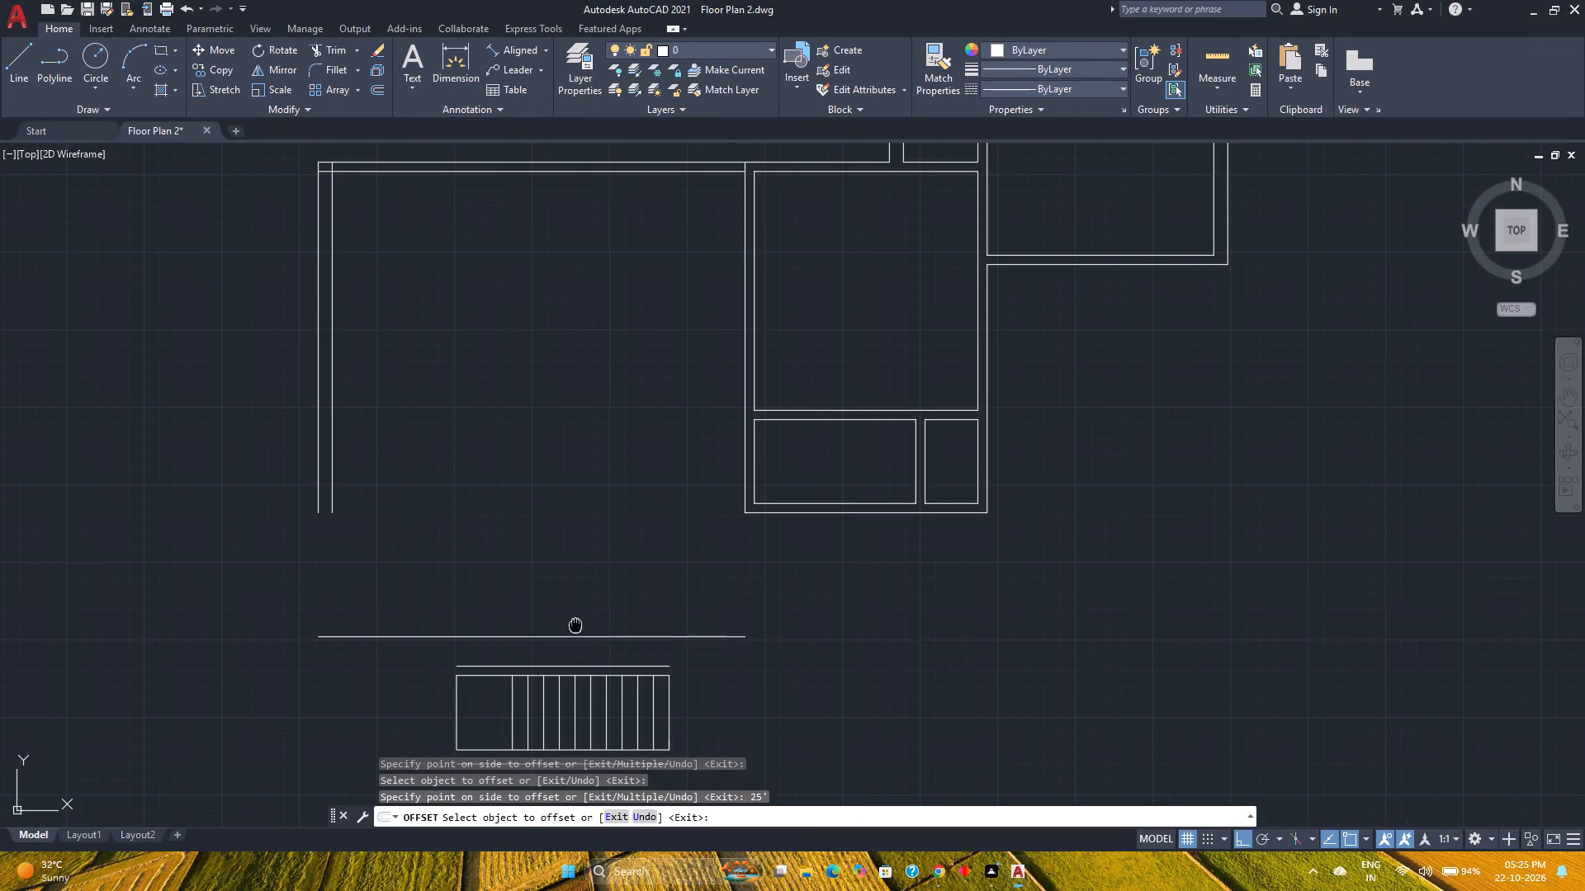
{"action": "middle_click_drag", "start_coordinate": [575, 620], "coordinate": [580, 574]}
{"action": "left_click", "coordinate": [590, 585]}
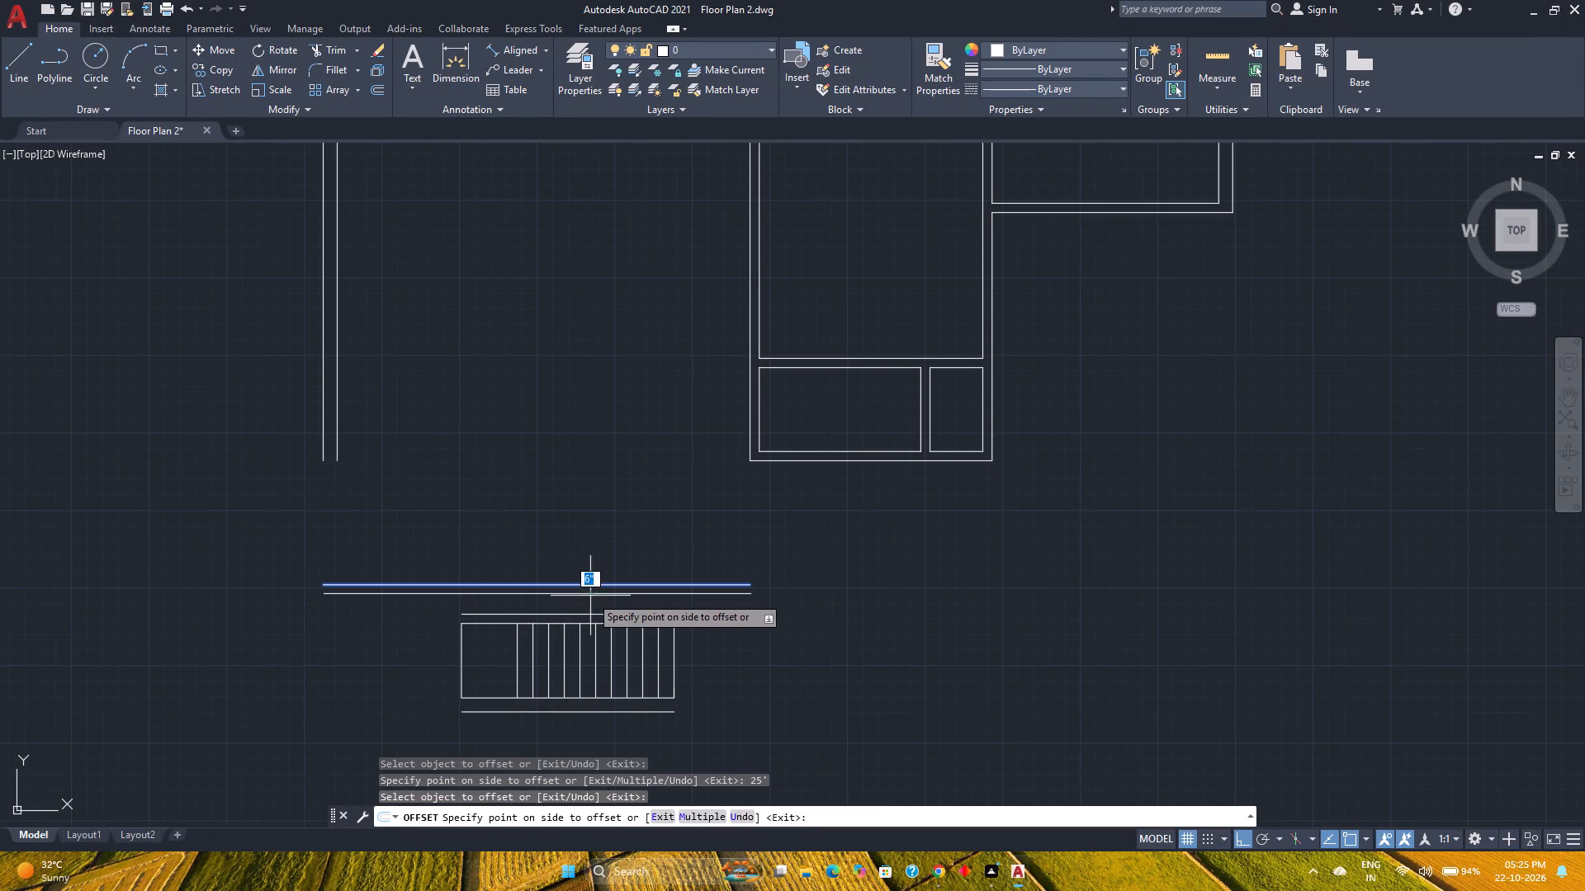
{"action": "left_click", "coordinate": [592, 607]}
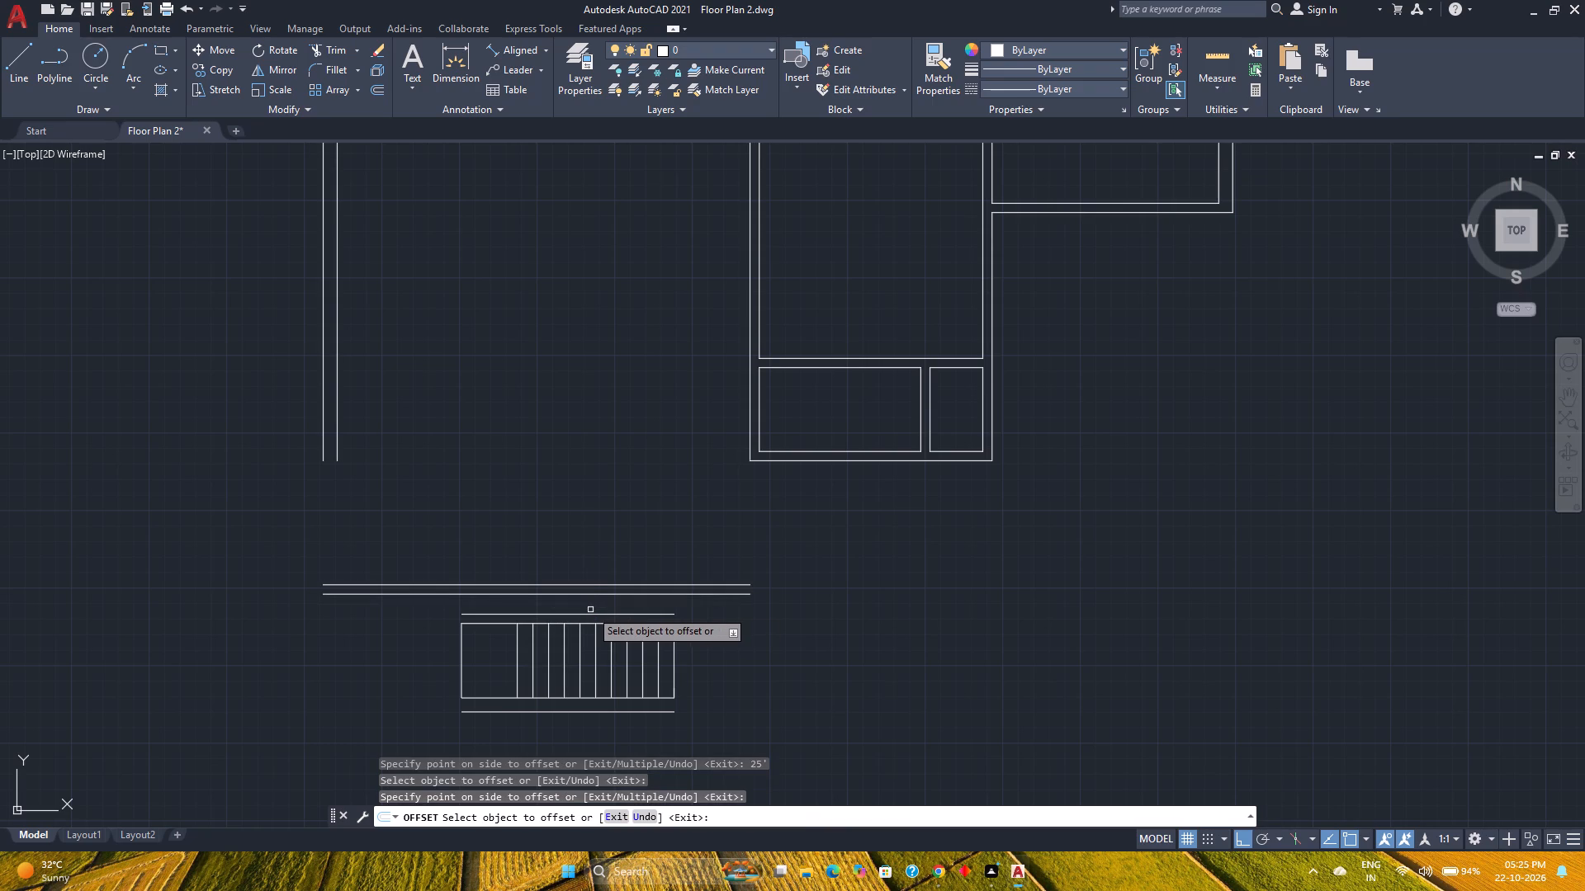
{"action": "key", "text": "Escape"}
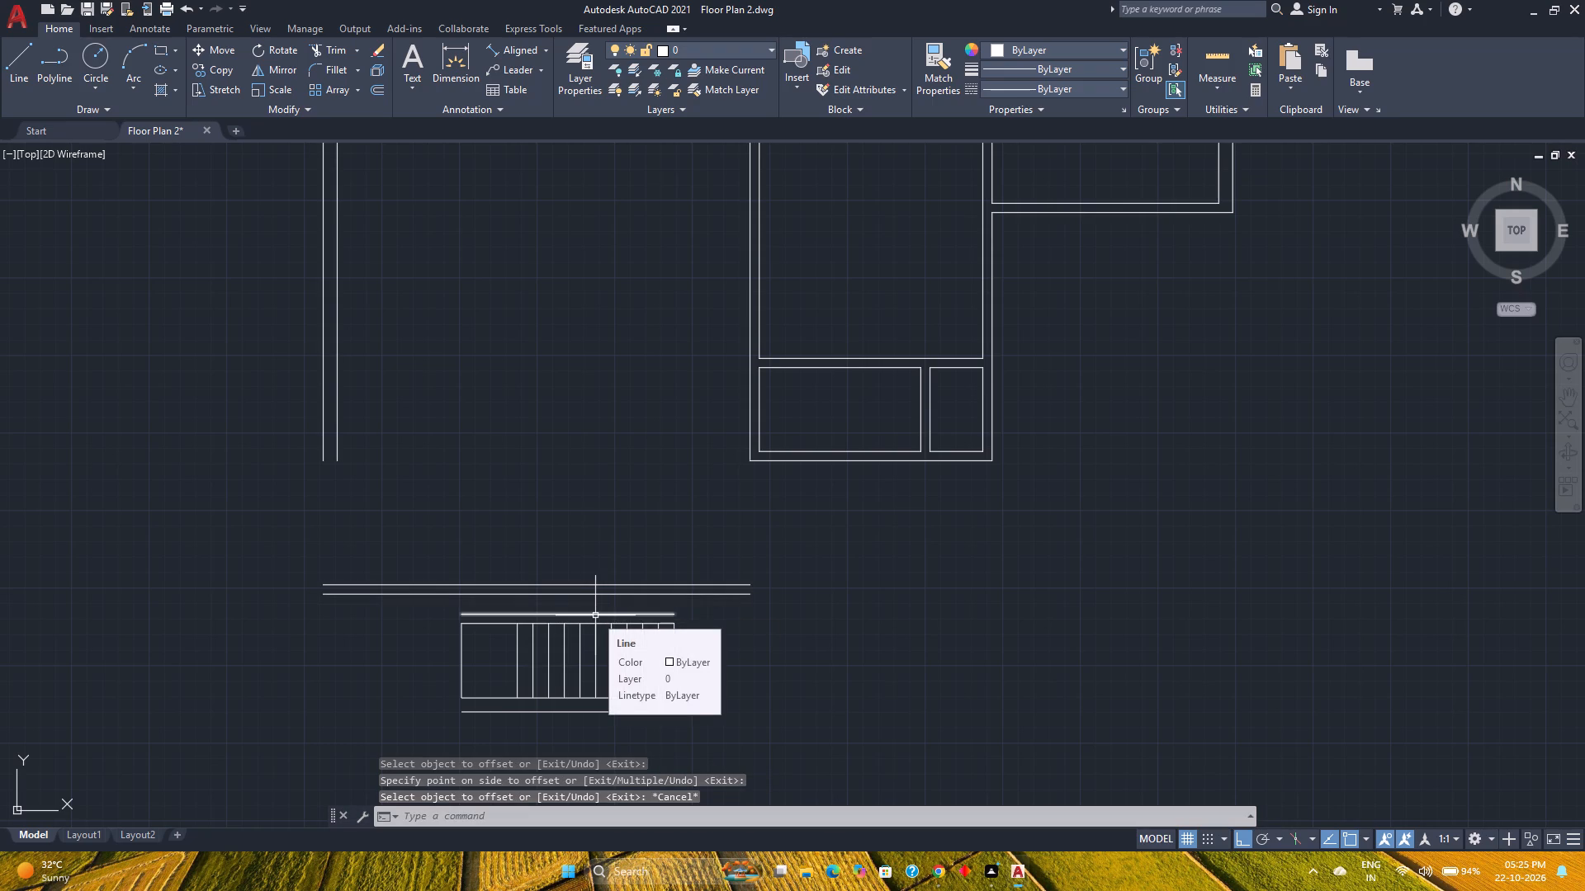
Fillet the new room's southwest corner with the Multiple option, joining inner west to inner south line and outer west to outer south line.
{"action": "middle_click_drag", "start_coordinate": [476, 513], "coordinate": [562, 595]}
{"action": "middle_click", "coordinate": [562, 595]}
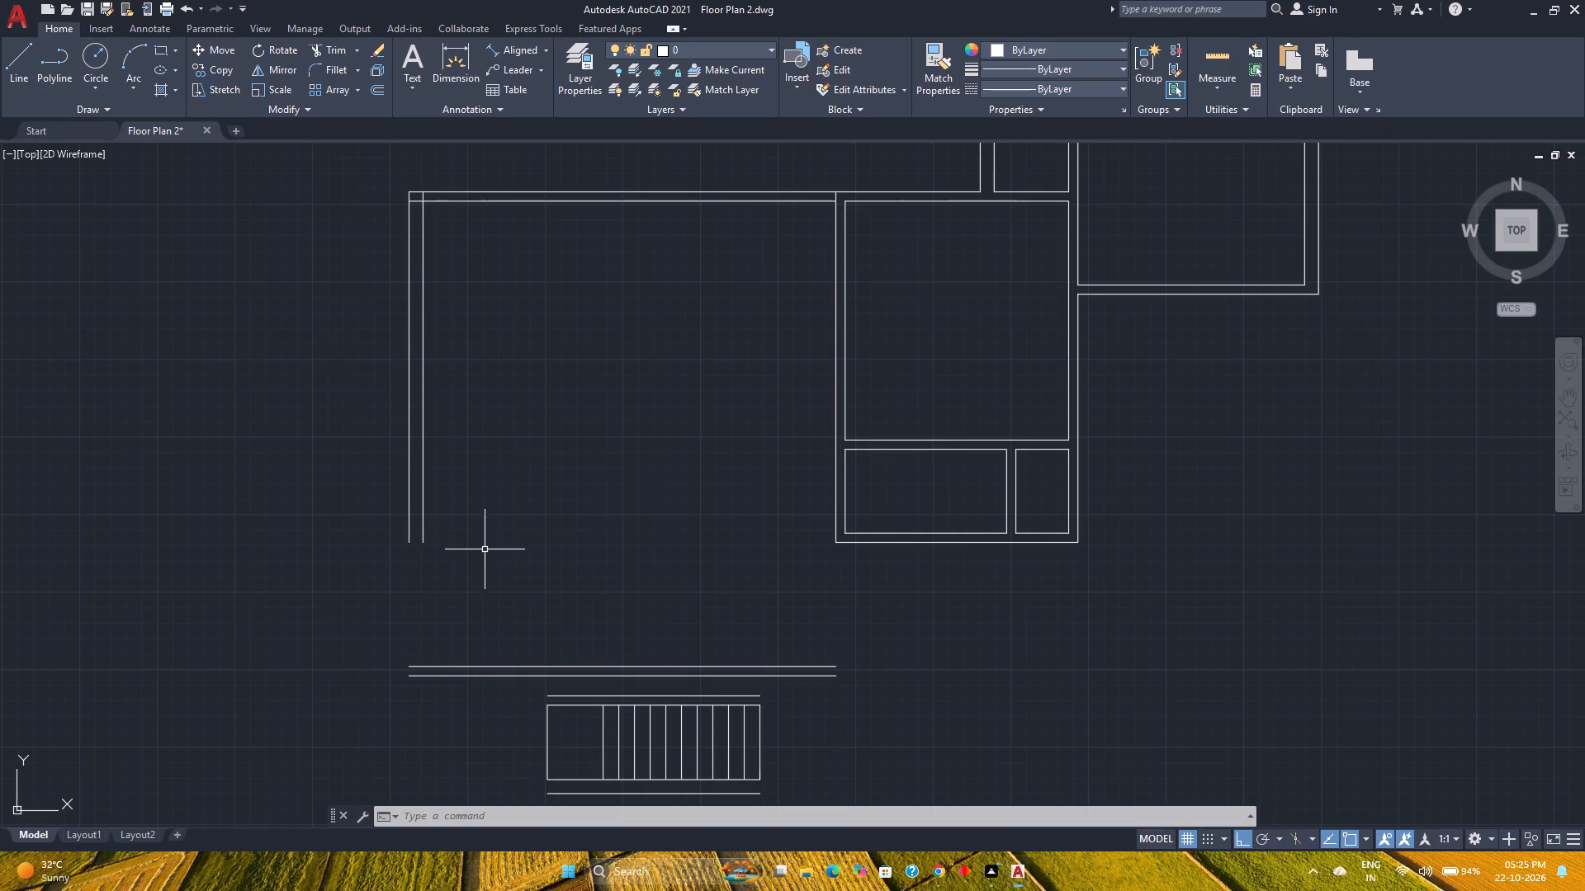
{"action": "left_click", "coordinate": [1231, 65]}
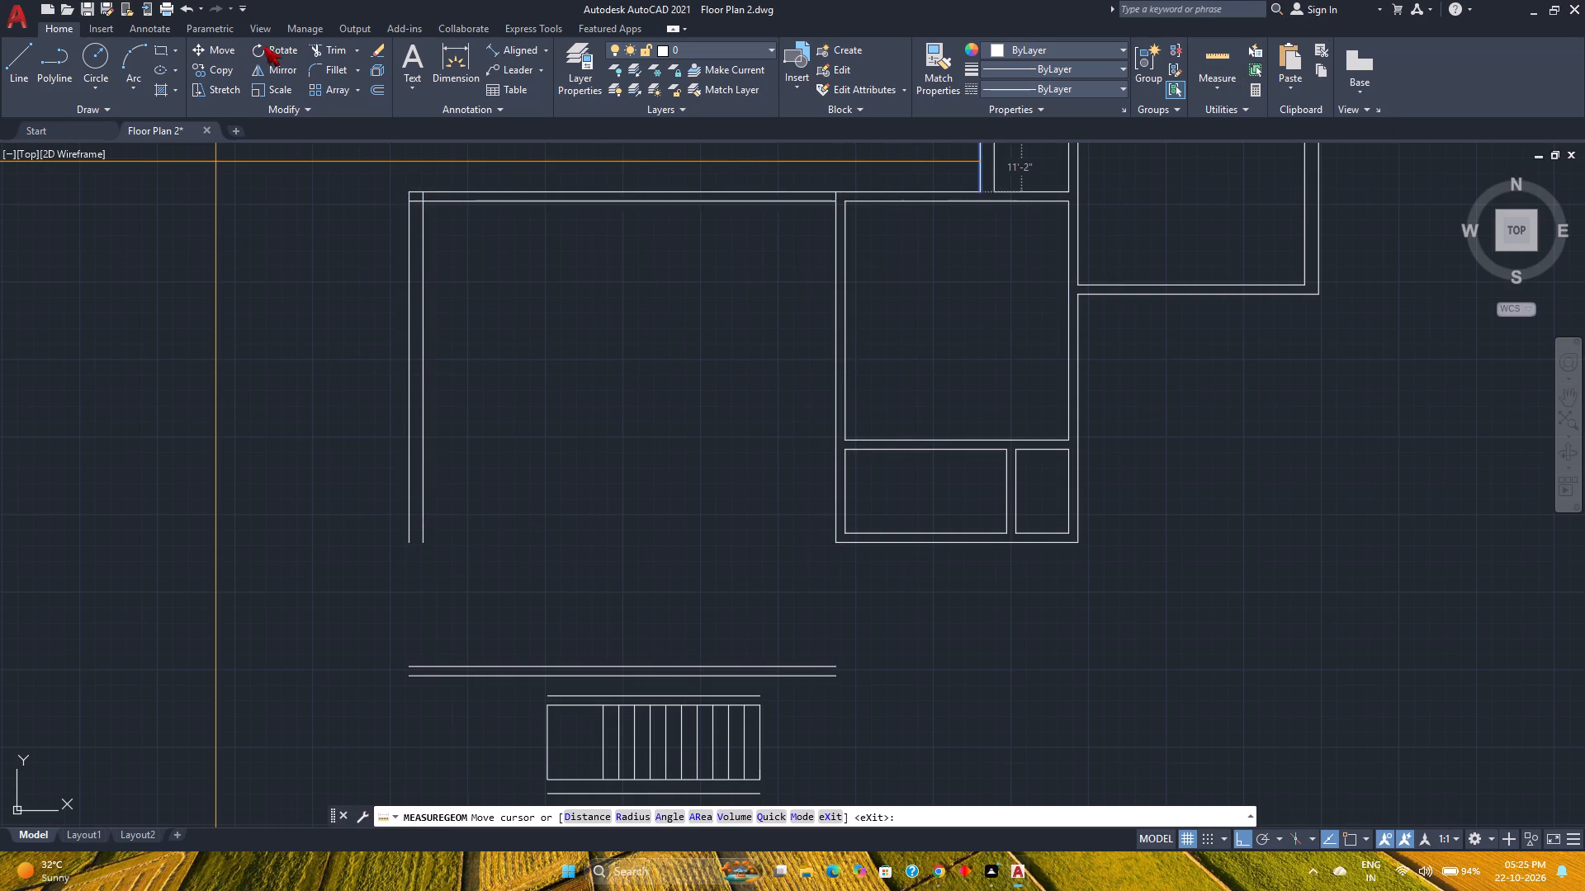
{"action": "left_click", "coordinate": [309, 70]}
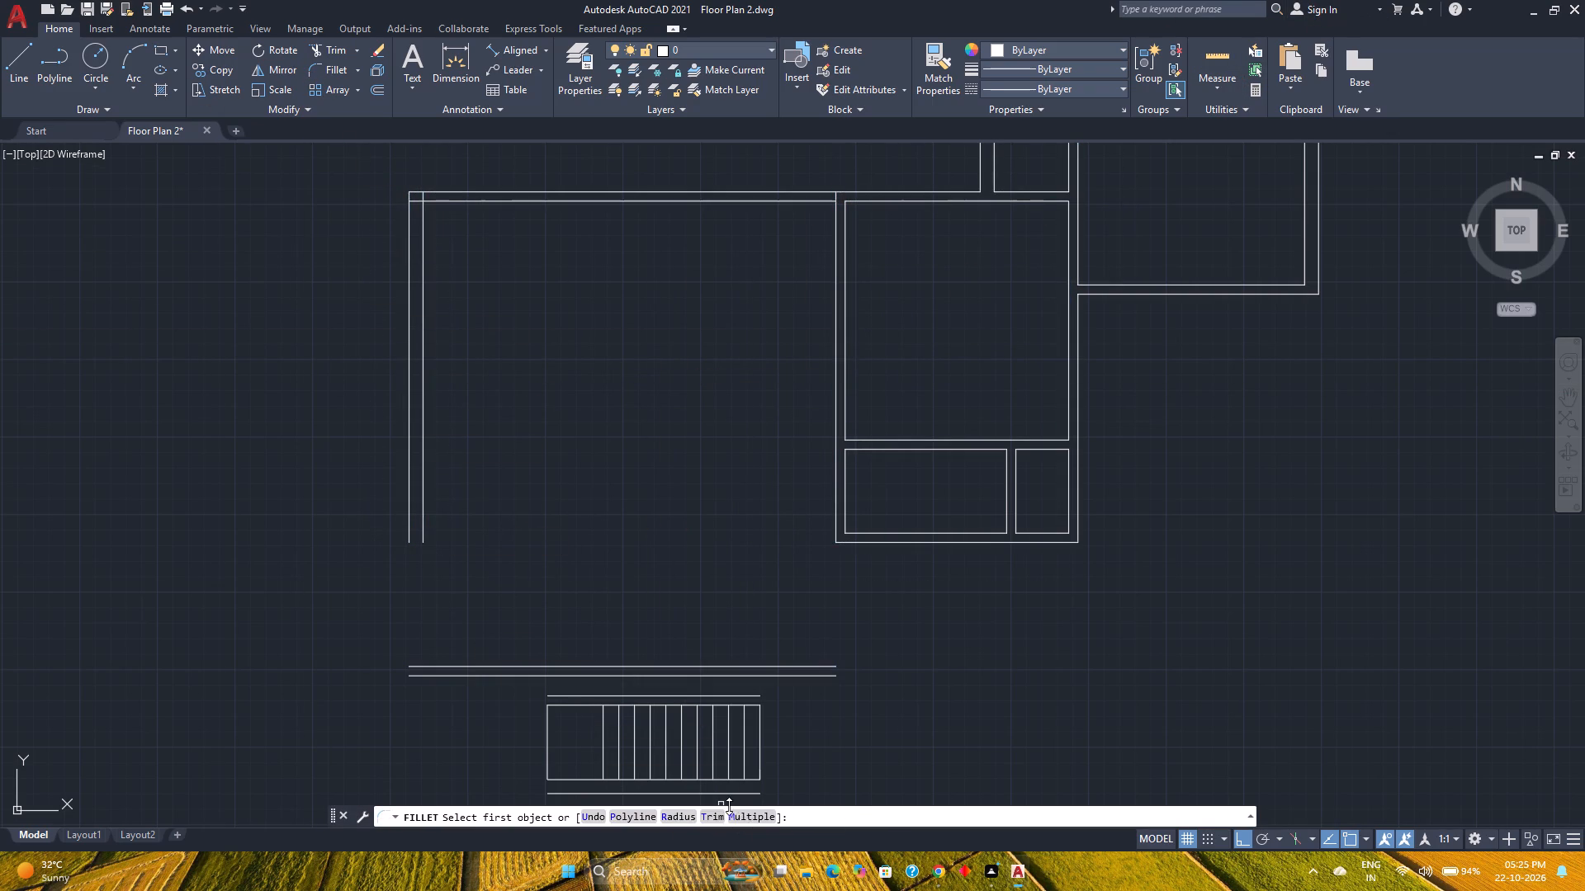
{"action": "left_click", "coordinate": [747, 813]}
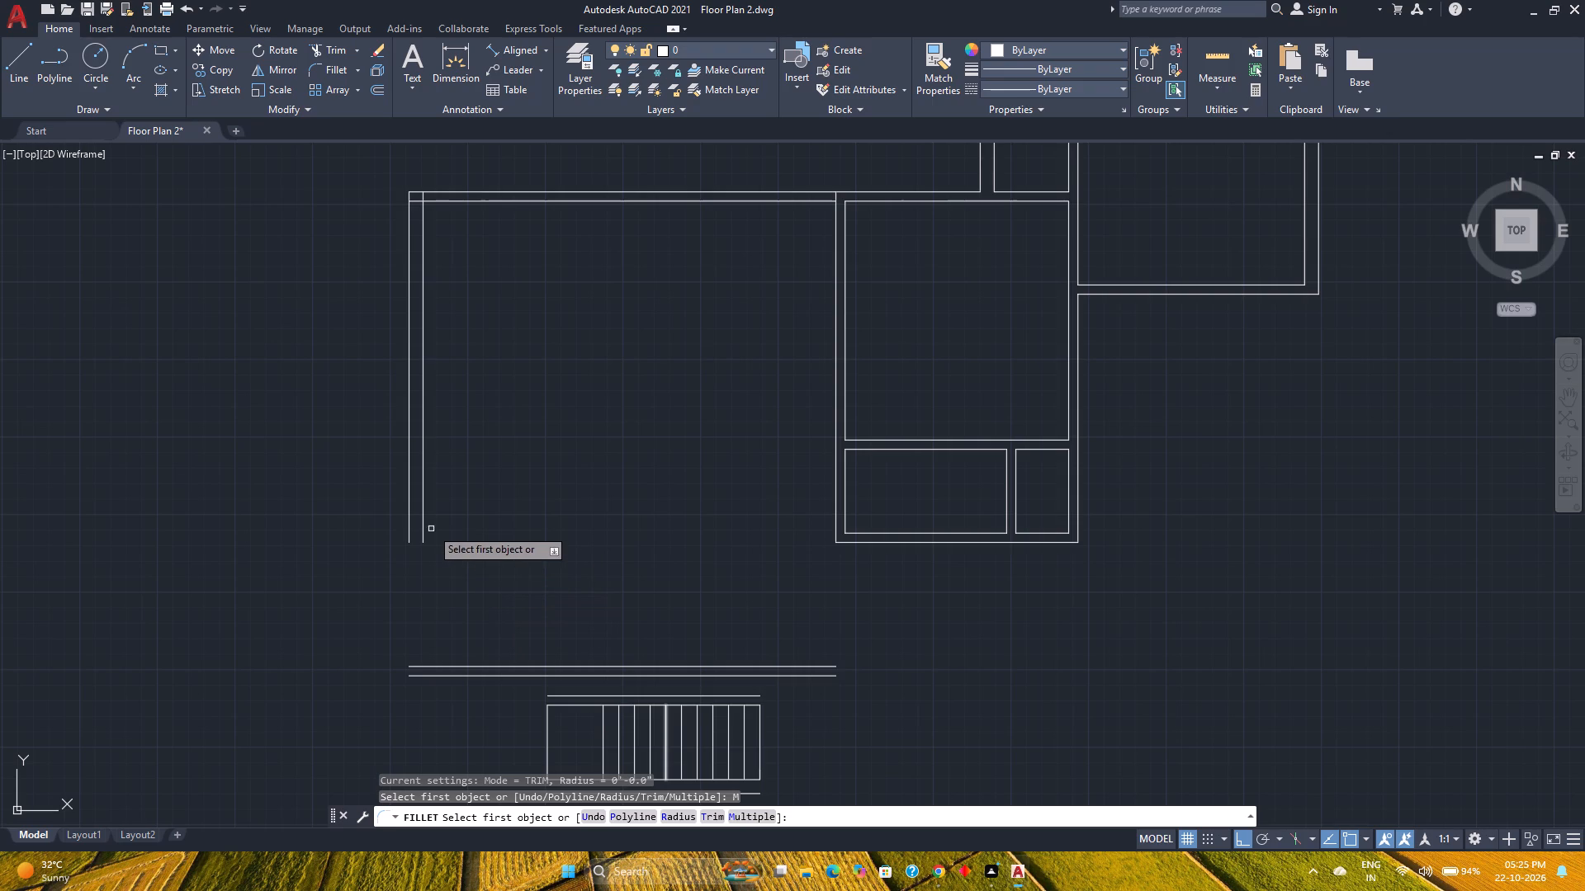
{"action": "left_click", "coordinate": [423, 523]}
{"action": "left_click", "coordinate": [447, 666]}
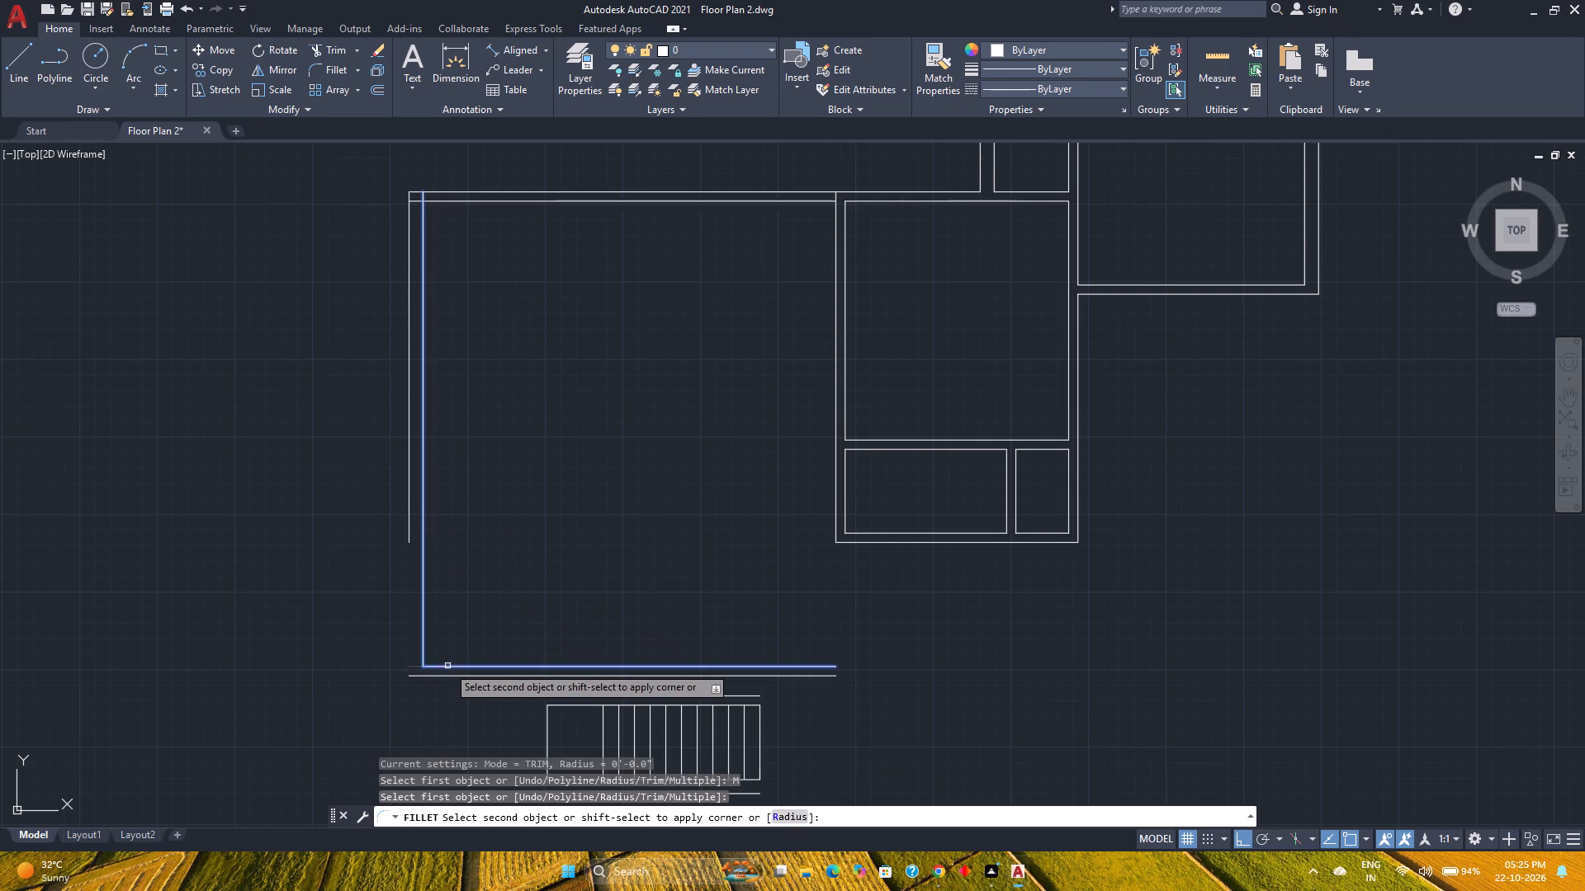
{"action": "left_click", "coordinate": [409, 533]}
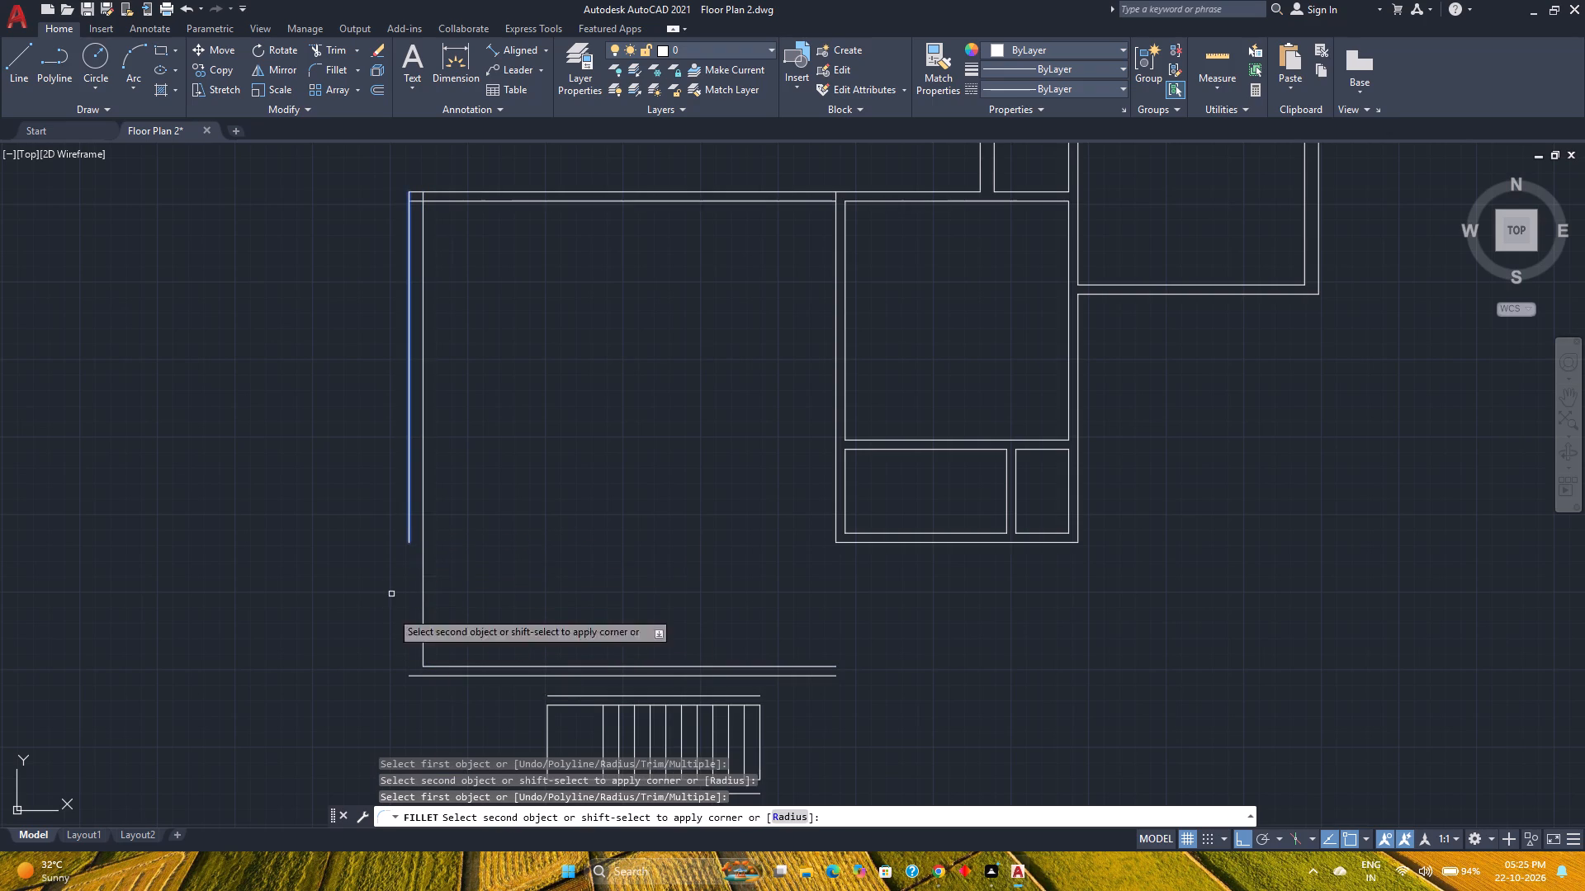
{"action": "left_click", "coordinate": [414, 674]}
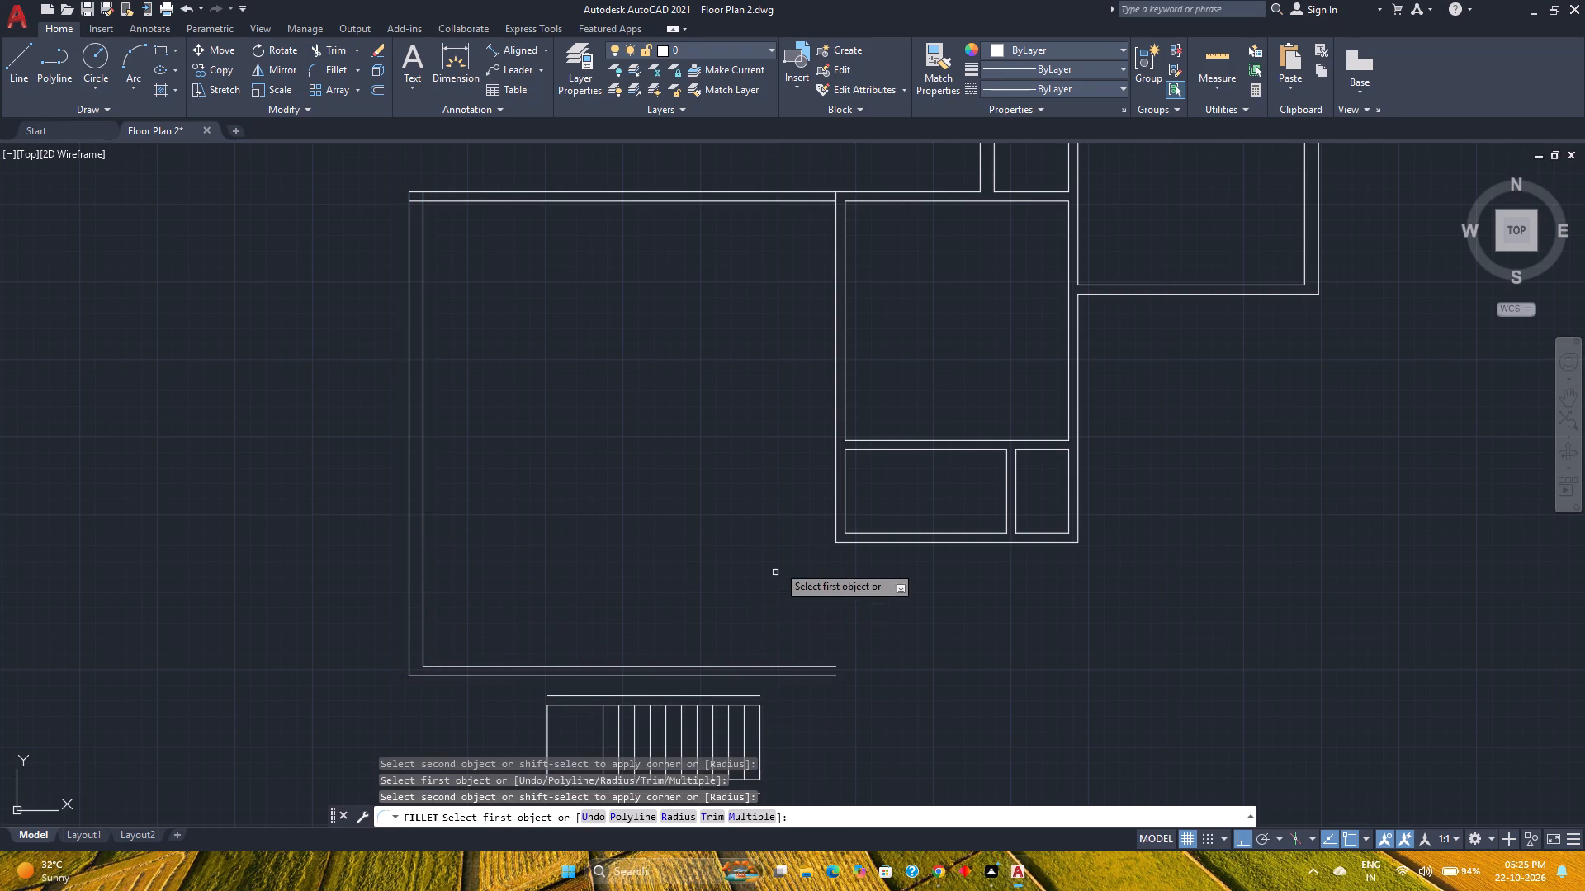
Fillet the middle room's outer west wall line with the new room's inner south wall line to close the inner southeast corner.
{"action": "left_click", "coordinate": [837, 502]}
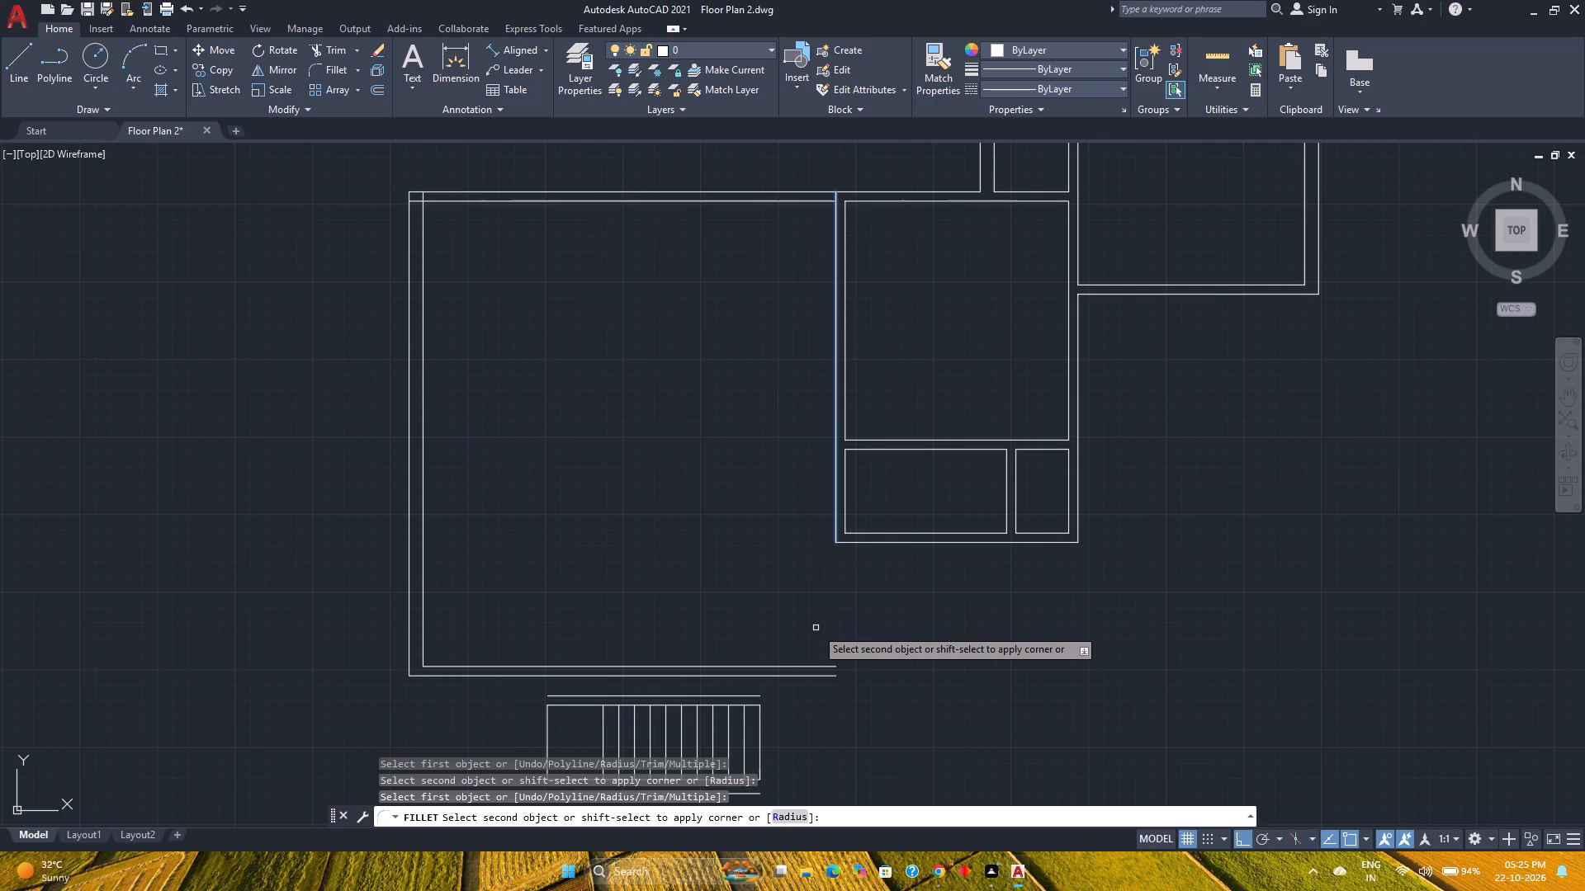
{"action": "left_click", "coordinate": [821, 665]}
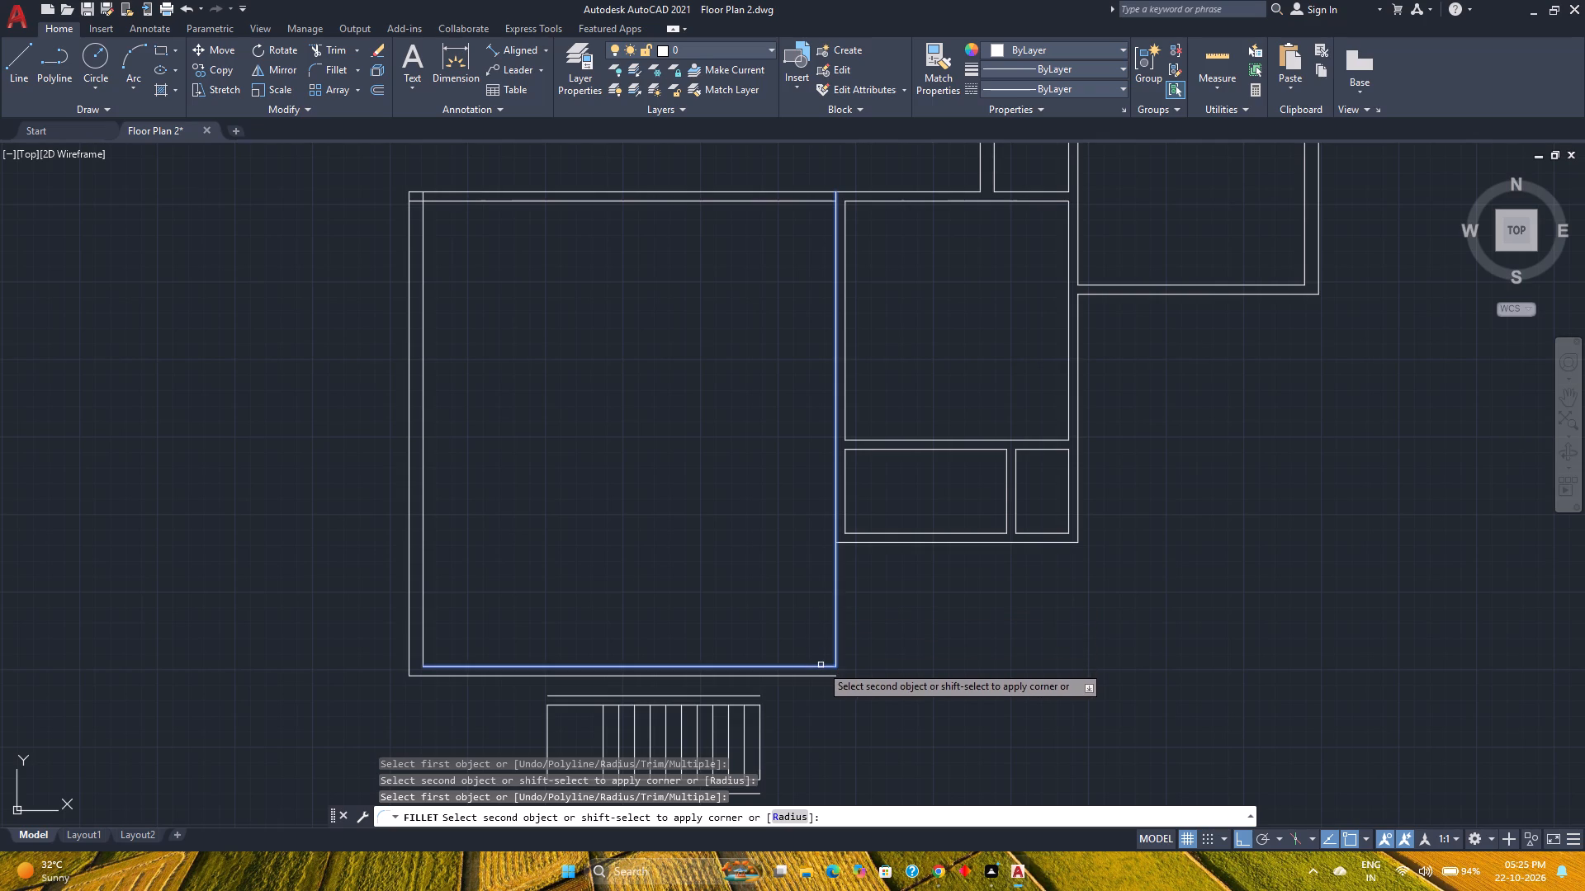
{"action": "key", "text": "Escape"}
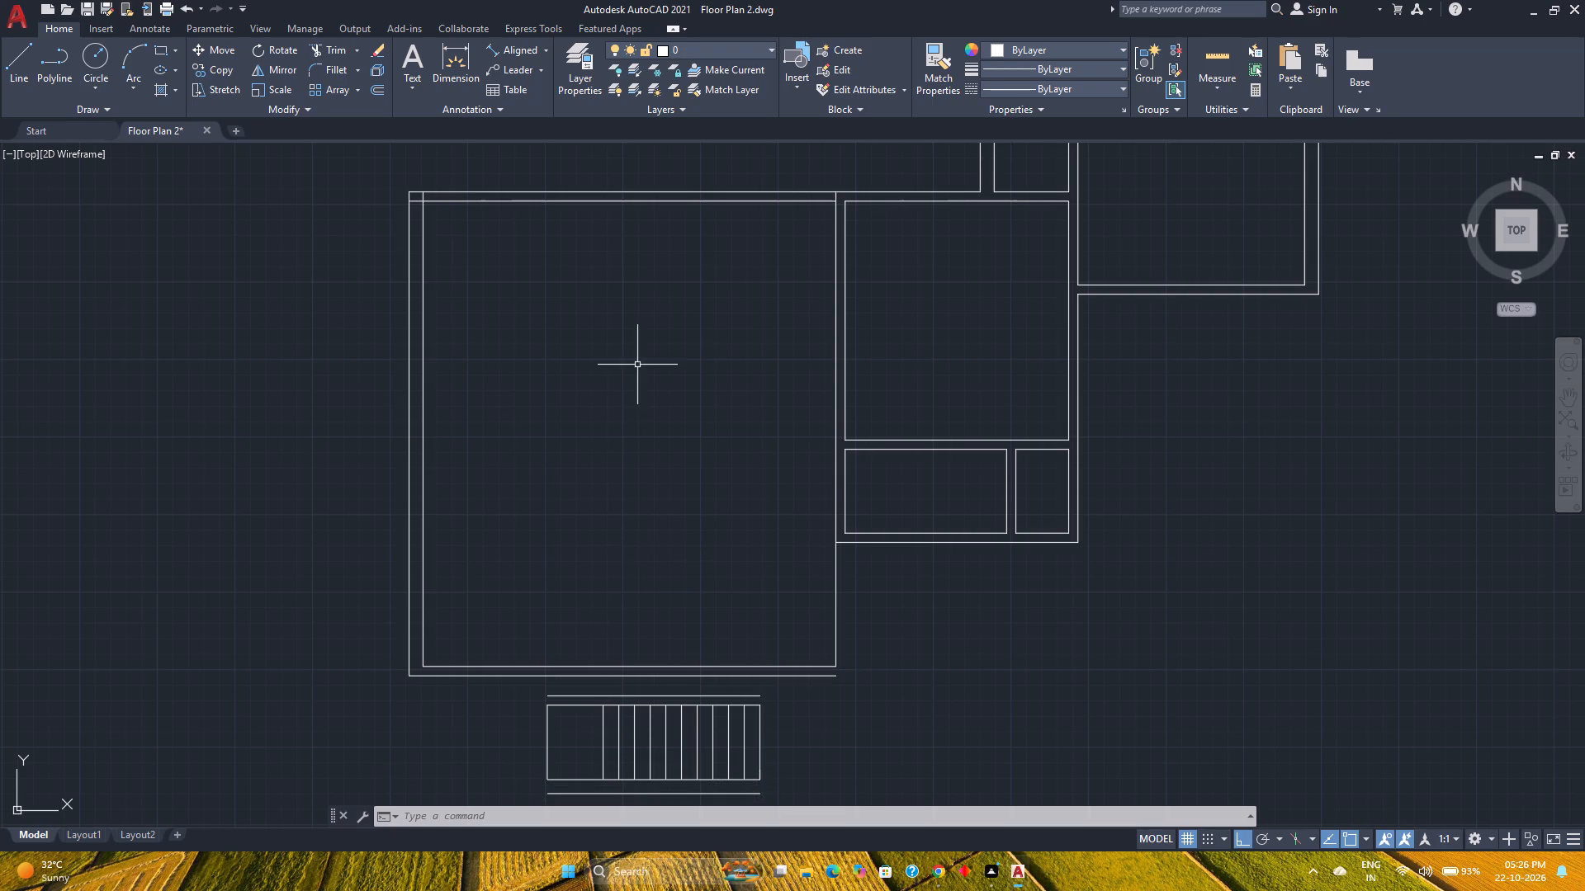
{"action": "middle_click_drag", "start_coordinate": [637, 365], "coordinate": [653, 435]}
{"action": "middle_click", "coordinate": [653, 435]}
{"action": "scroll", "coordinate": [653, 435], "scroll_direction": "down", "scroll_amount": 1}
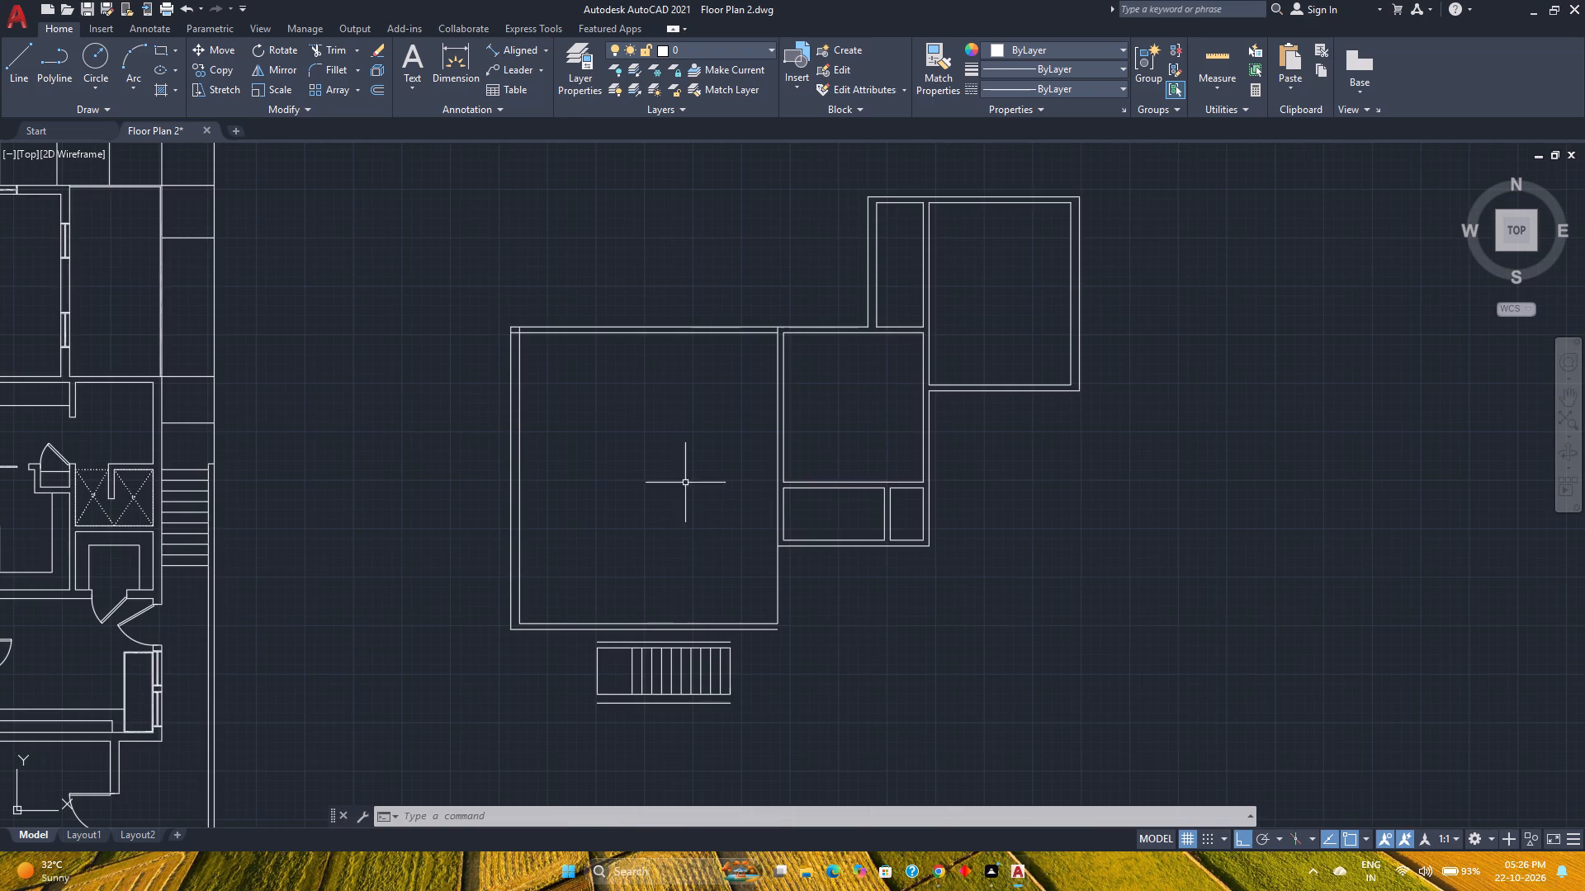
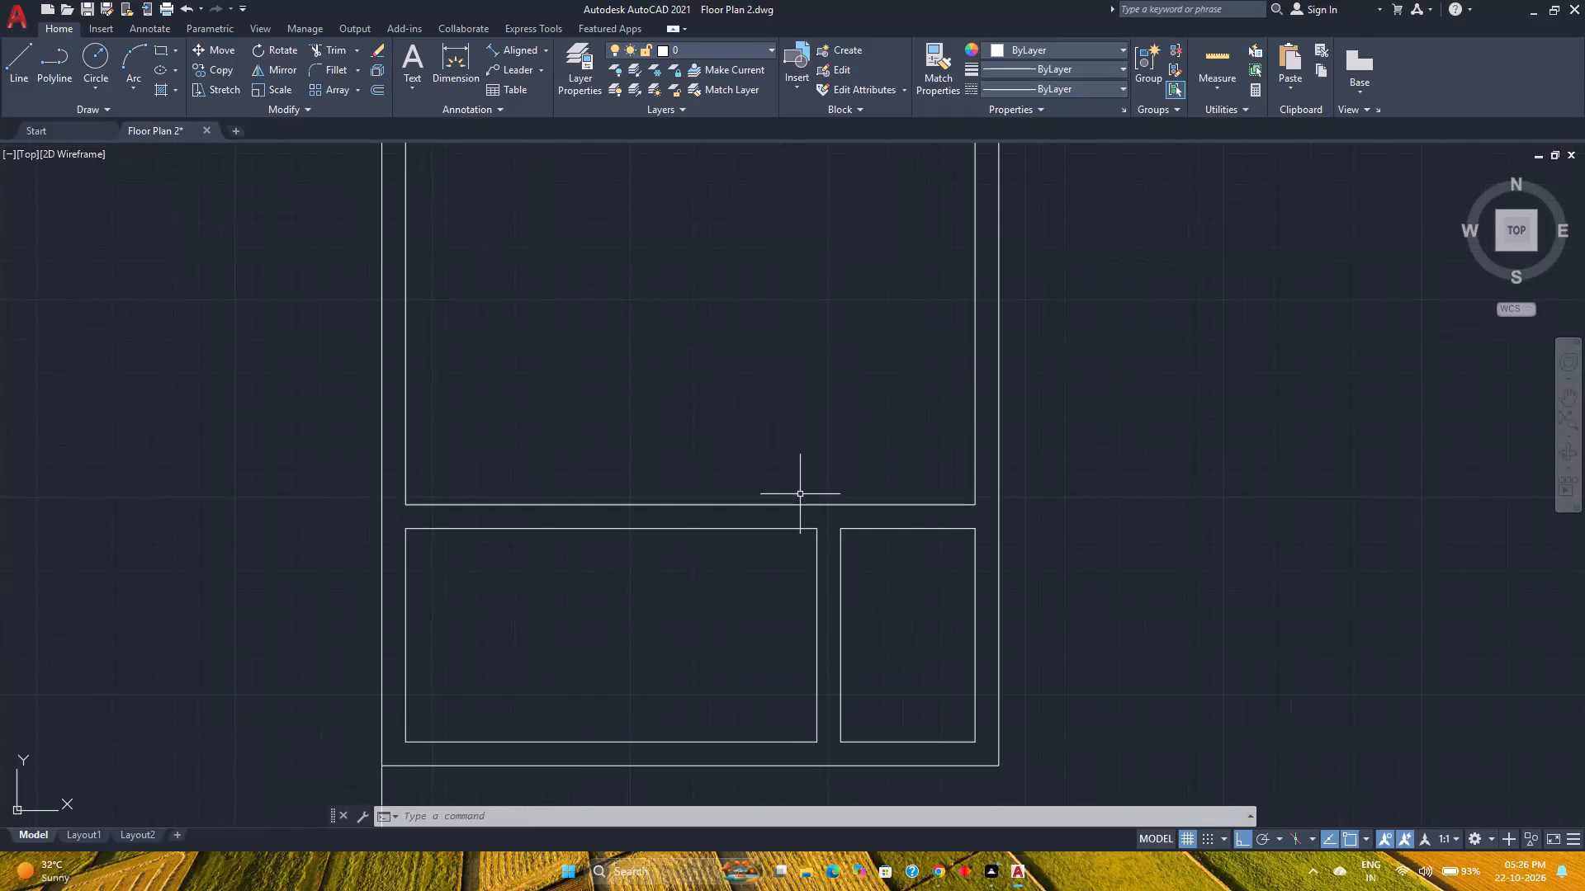
Examine the wall layout of the new floor plan, from the large room to the smaller rooms east of it.
{"action": "scroll", "coordinate": [800, 494], "scroll_direction": "down", "scroll_amount": 4}
{"action": "scroll", "coordinate": [792, 469], "scroll_direction": "up", "scroll_amount": 2}
{"action": "middle_click_drag", "start_coordinate": [792, 469], "coordinate": [804, 497]}
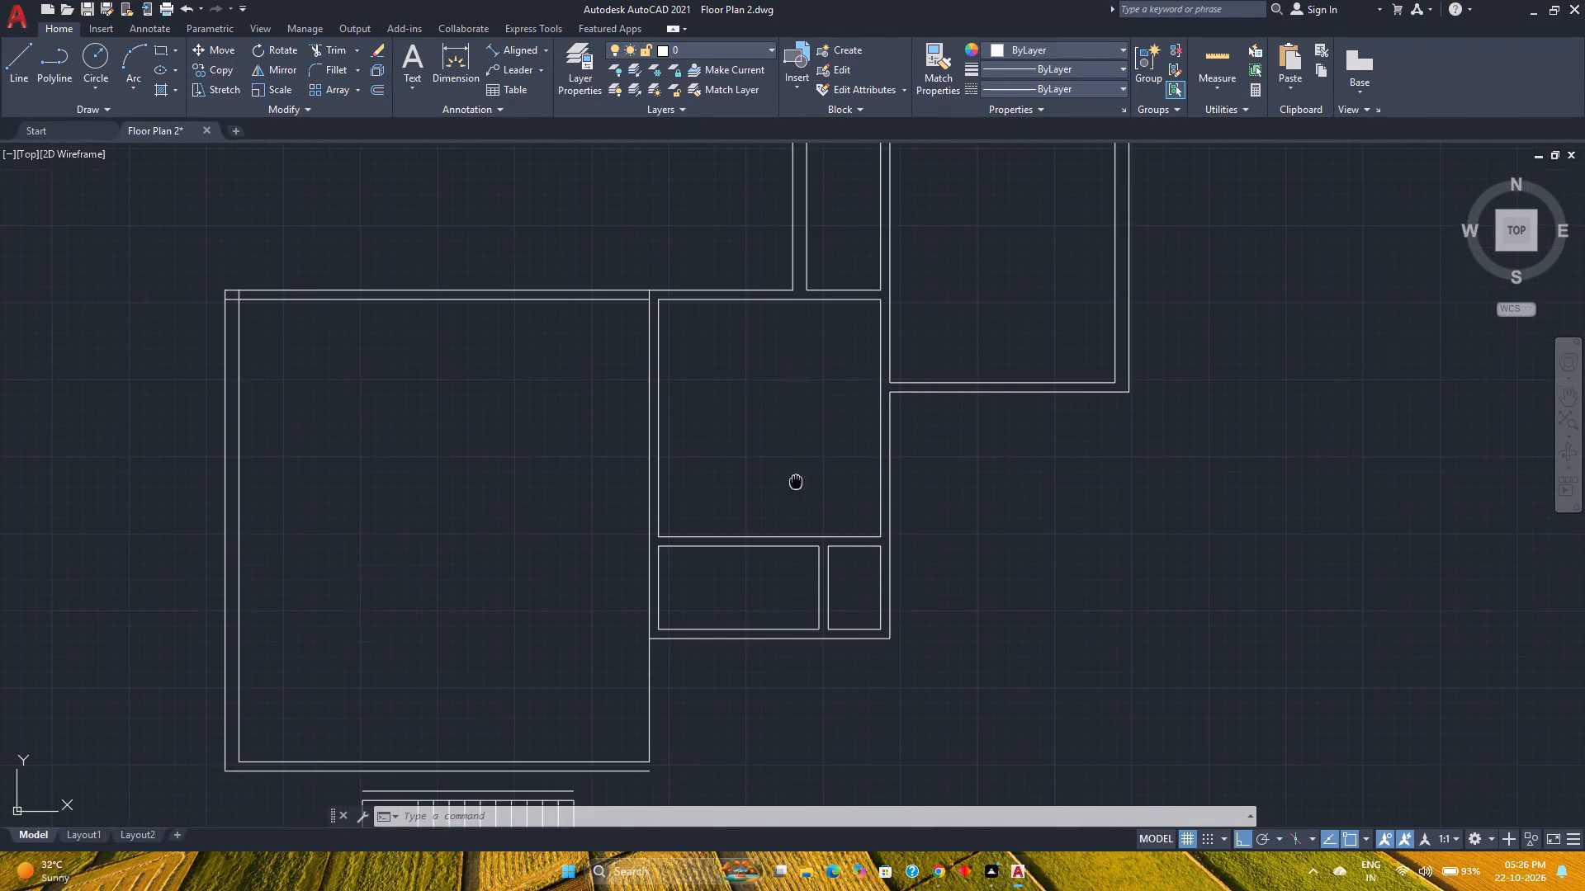
{"action": "middle_click_drag", "start_coordinate": [804, 497], "coordinate": [826, 611]}
{"action": "middle_click", "coordinate": [826, 611]}
{"action": "scroll", "coordinate": [721, 448], "scroll_direction": "up", "scroll_amount": 2}
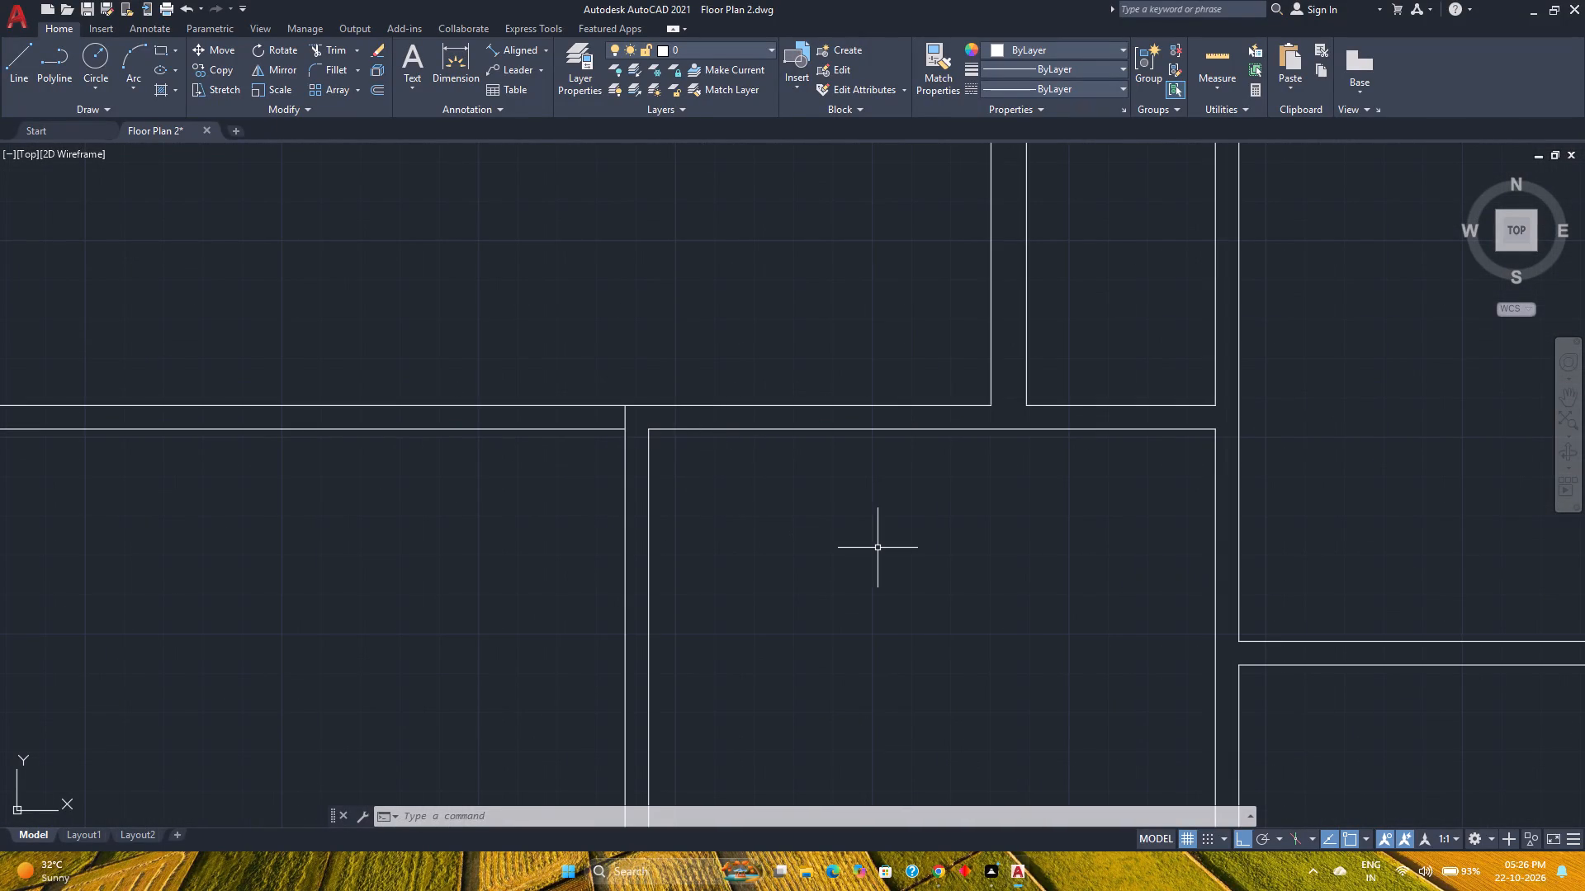
{"action": "scroll", "coordinate": [878, 548], "scroll_direction": "down", "scroll_amount": 2}
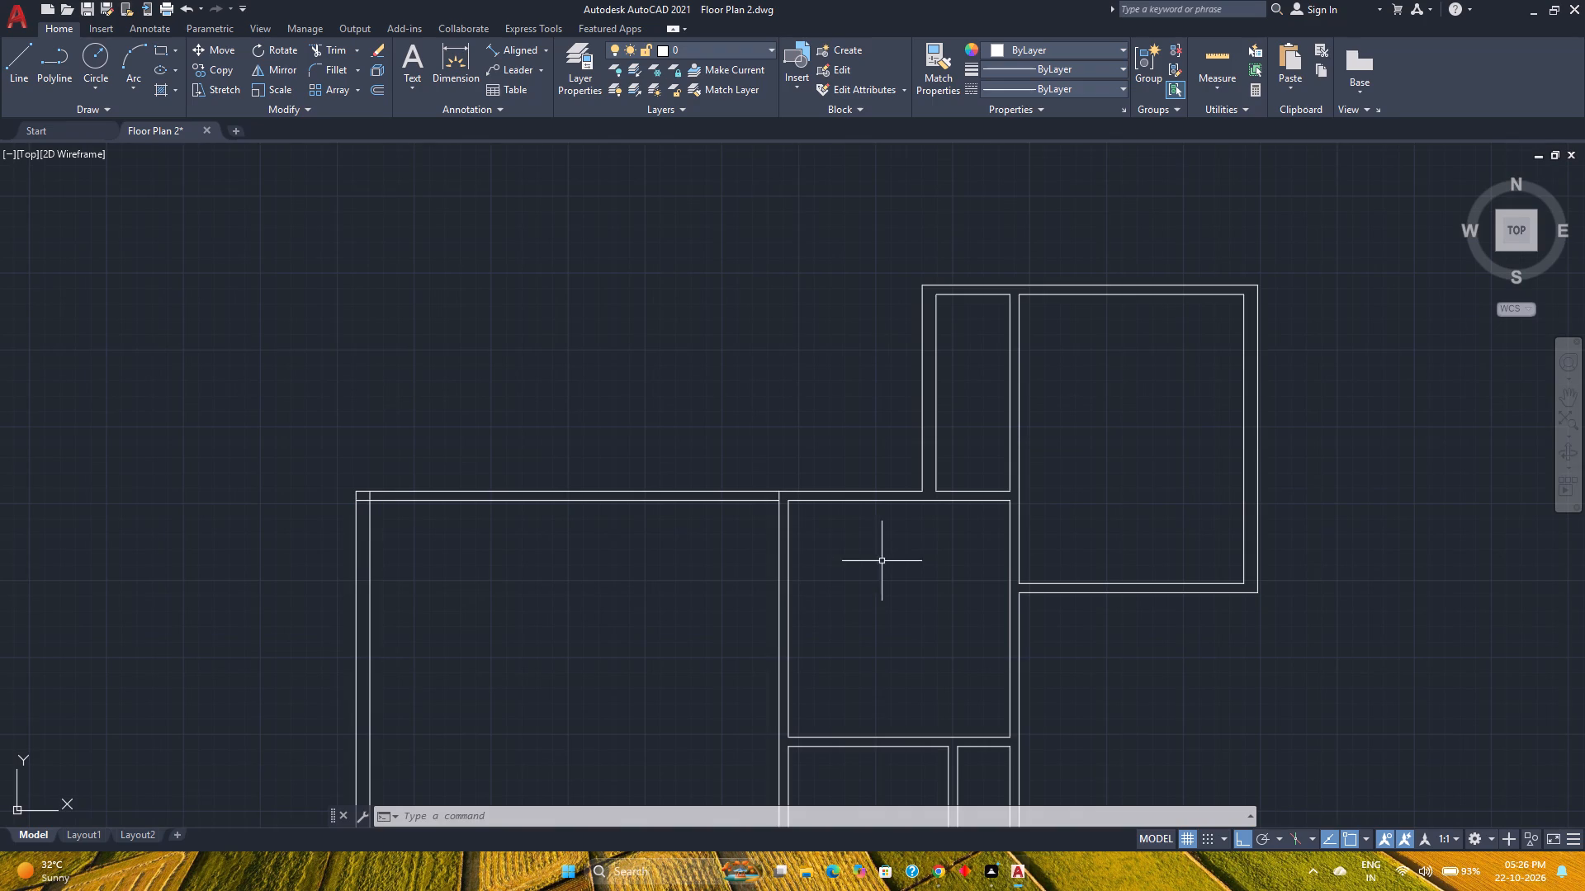
{"action": "middle_click_drag", "start_coordinate": [880, 590], "coordinate": [773, 443]}
{"action": "scroll", "coordinate": [772, 438], "scroll_direction": "up", "scroll_amount": 1}
{"action": "scroll", "coordinate": [772, 438], "scroll_direction": "down", "scroll_amount": 1}
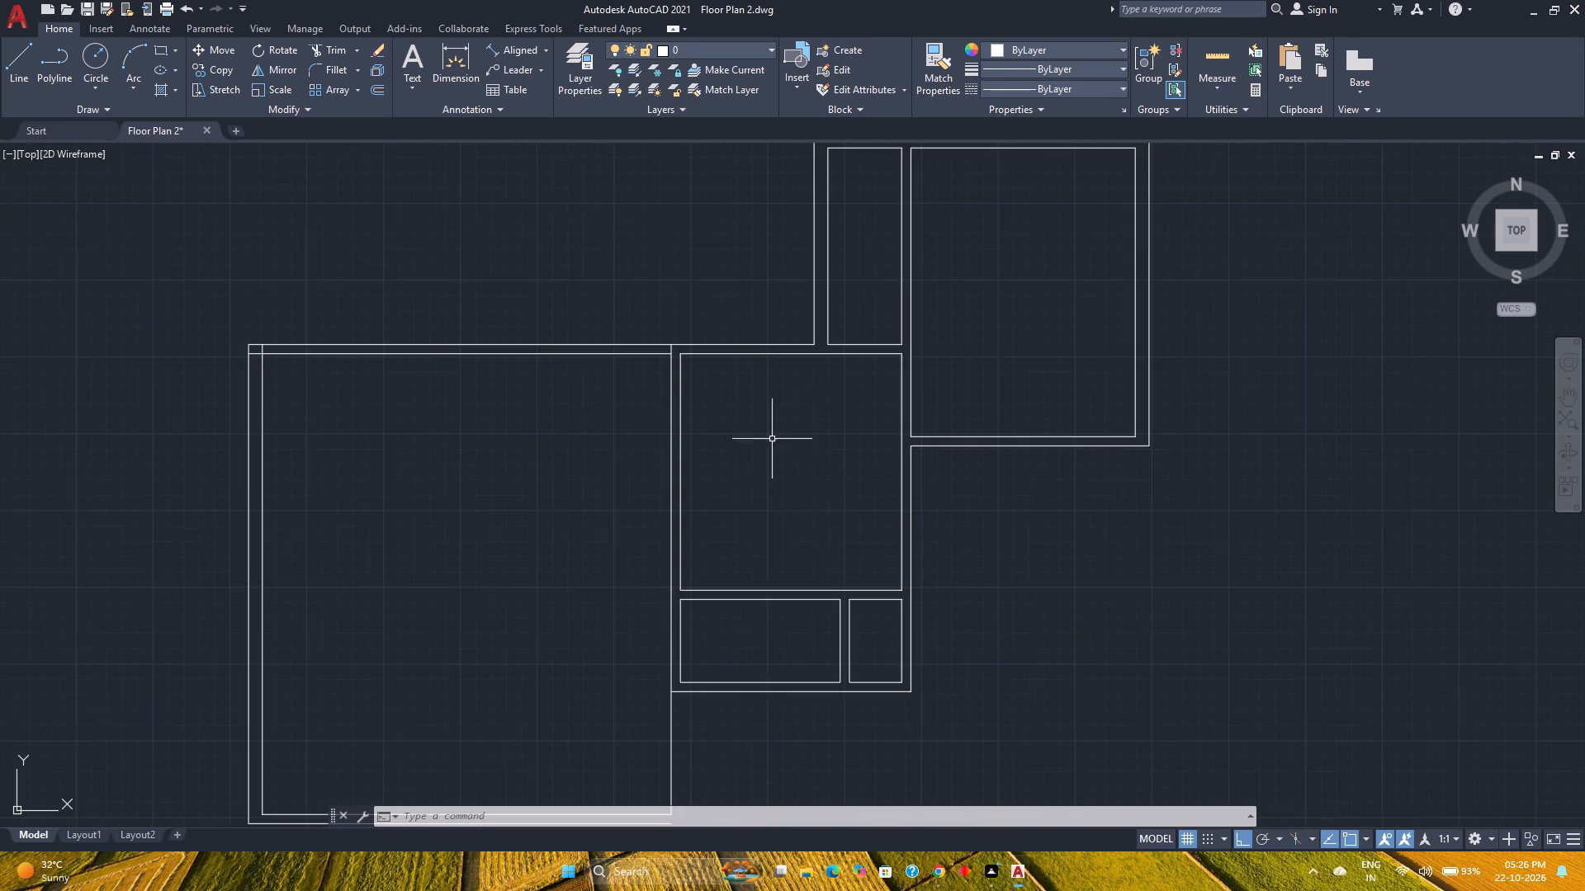
{"action": "scroll", "coordinate": [772, 556], "scroll_direction": "down", "scroll_amount": 1}
{"action": "middle_click_drag", "start_coordinate": [757, 623], "coordinate": [765, 582]}
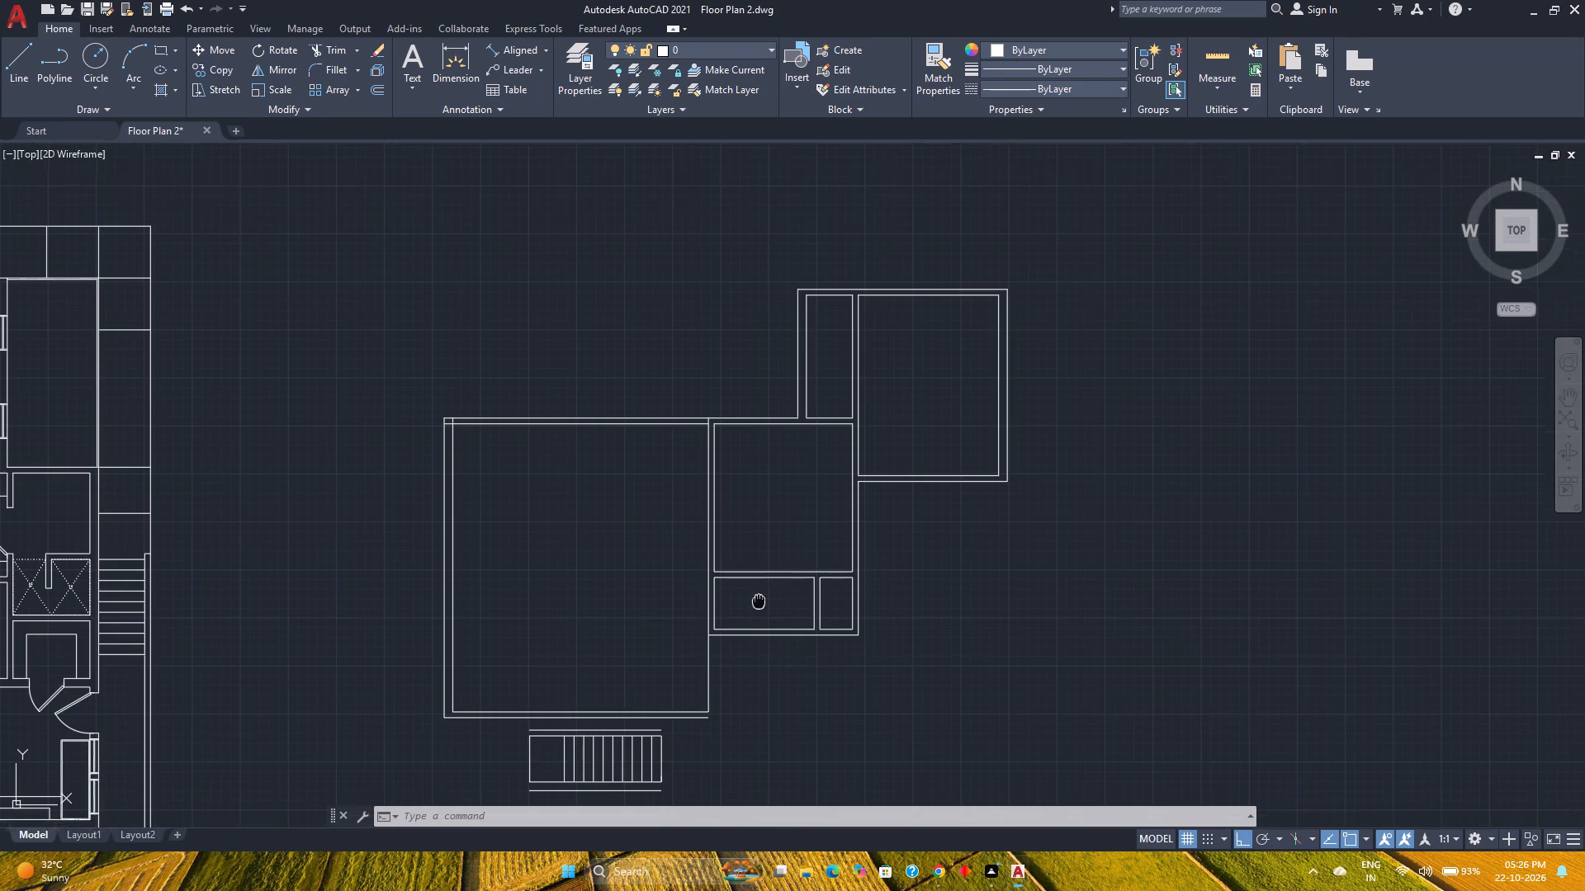
{"action": "middle_click_drag", "start_coordinate": [765, 582], "coordinate": [778, 535]}
{"action": "scroll", "coordinate": [713, 665], "scroll_direction": "up", "scroll_amount": 3}
{"action": "scroll", "coordinate": [713, 665], "scroll_direction": "down", "scroll_amount": 3}
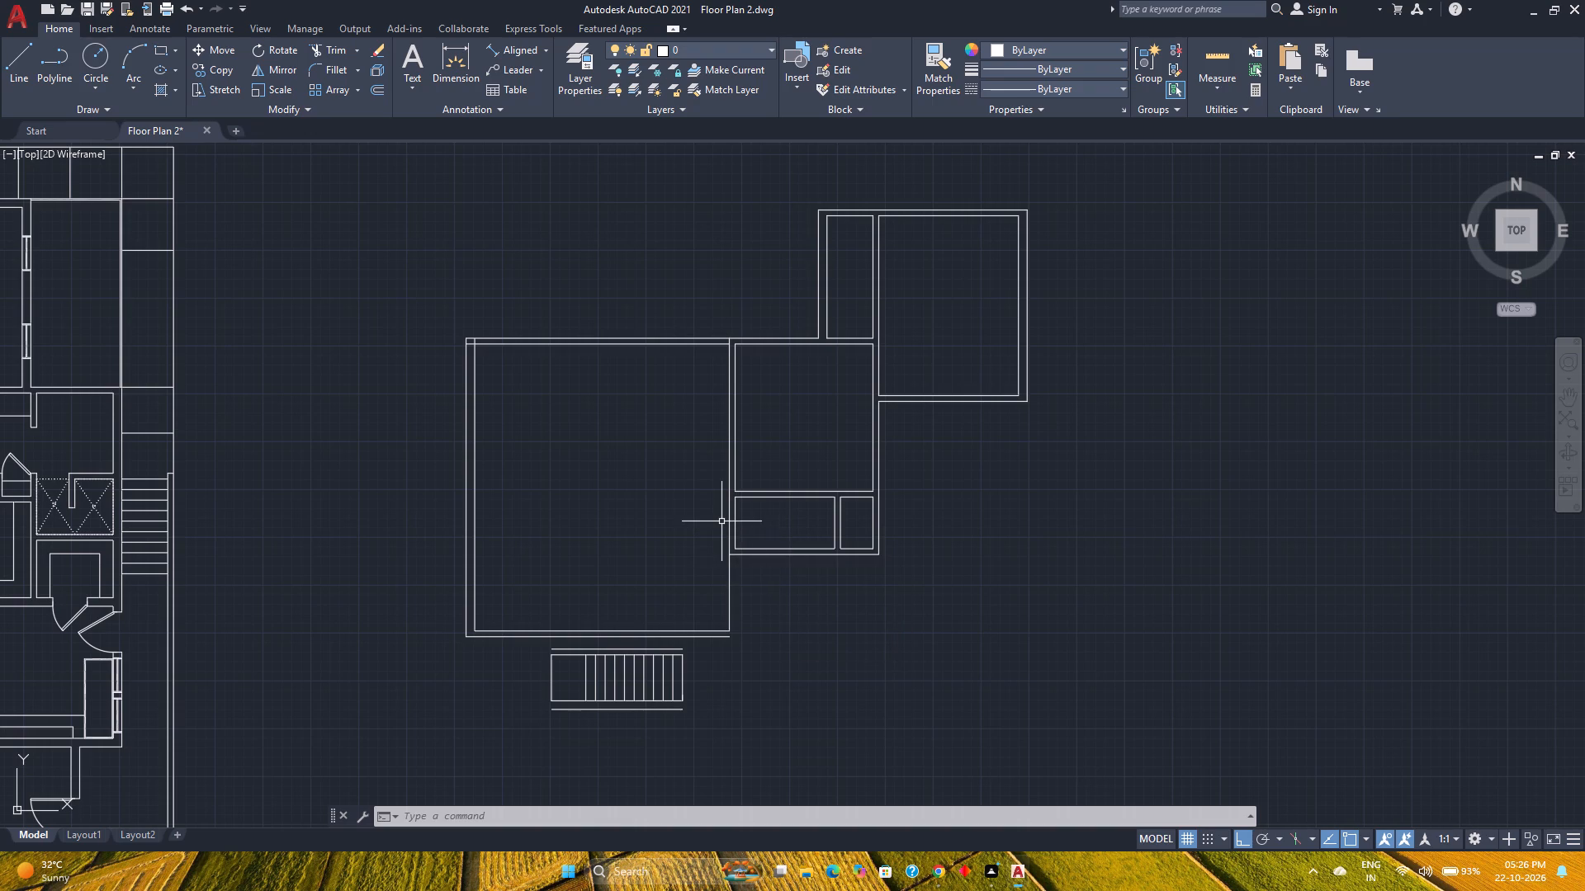
Extend both lines of the small rooms' south wall across the large room to its inner west wall line, used as boundary edge.
{"action": "type", "text": "ex"}
{"action": "key", "text": "Return"}
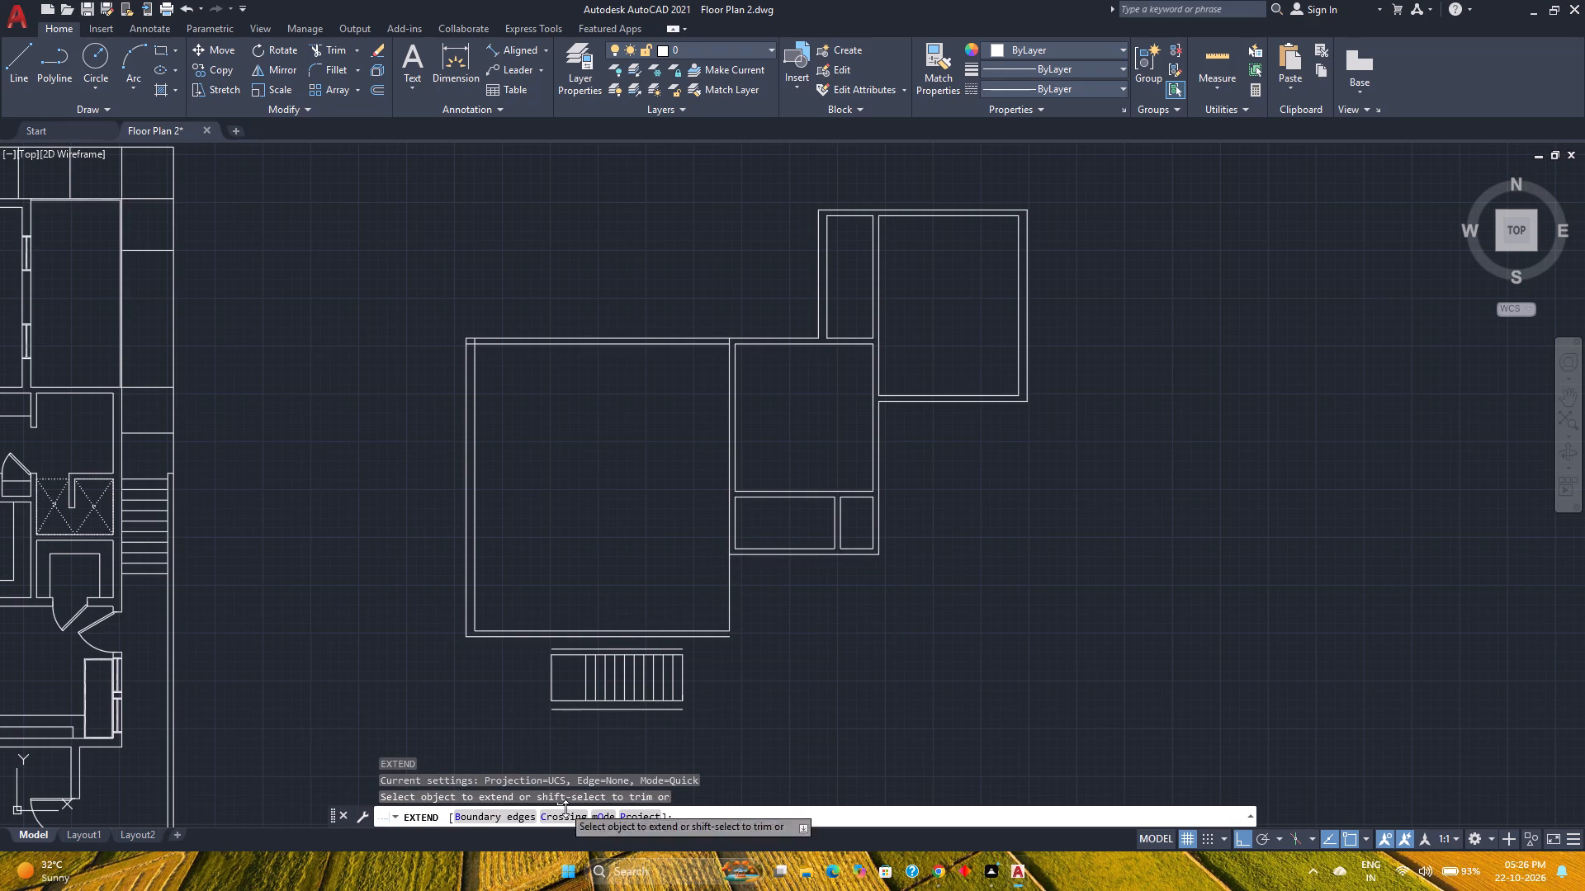
{"action": "left_click", "coordinate": [520, 818]}
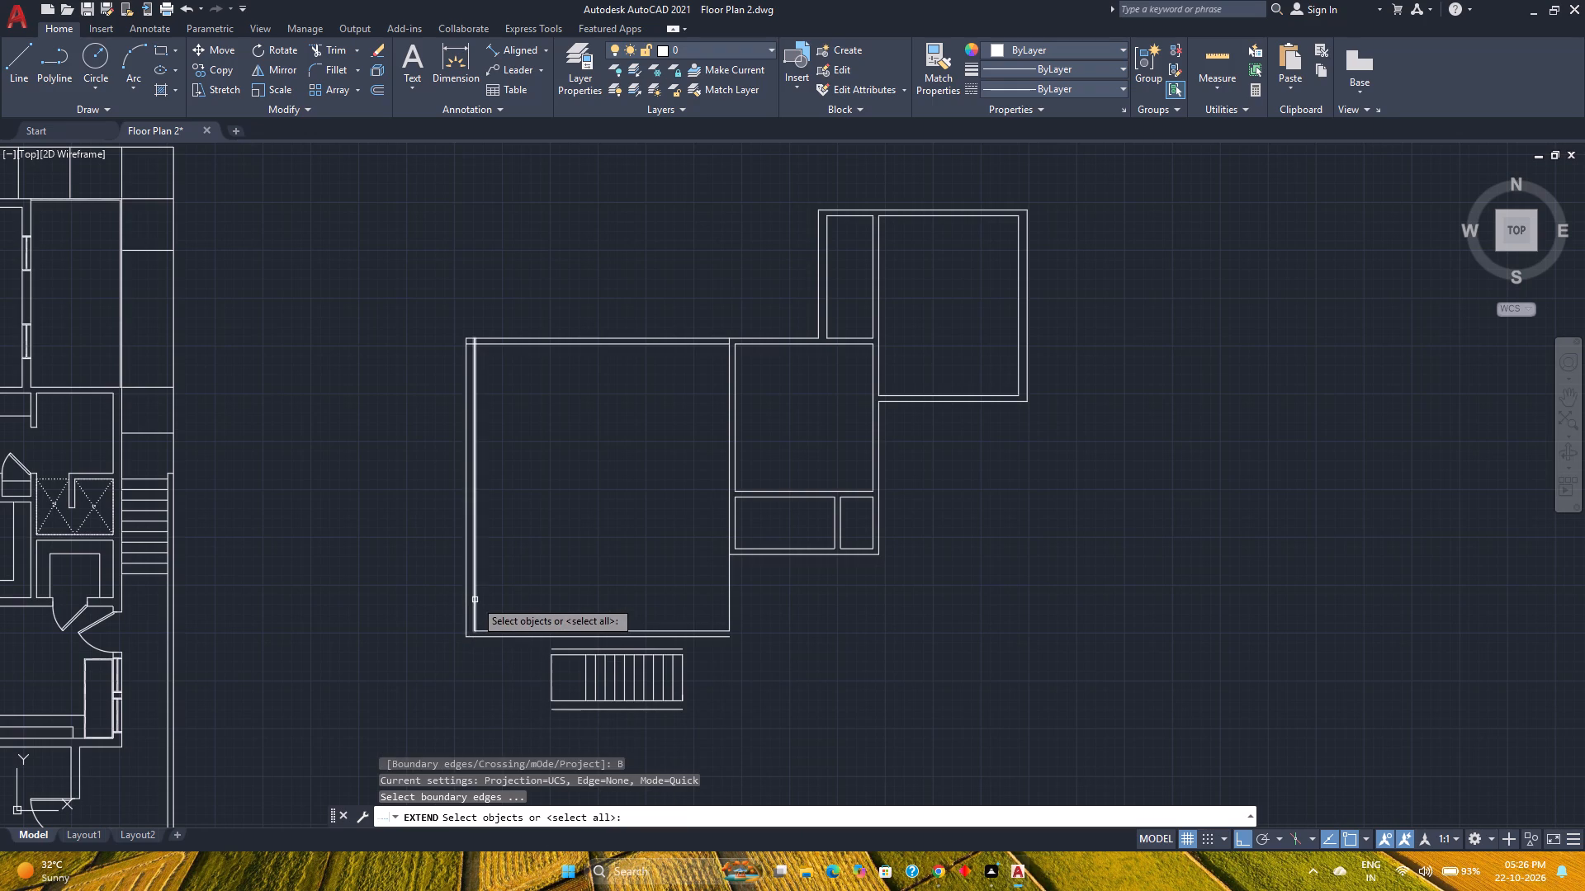
{"action": "left_click", "coordinate": [475, 600]}
{"action": "left_click", "coordinate": [756, 546]}
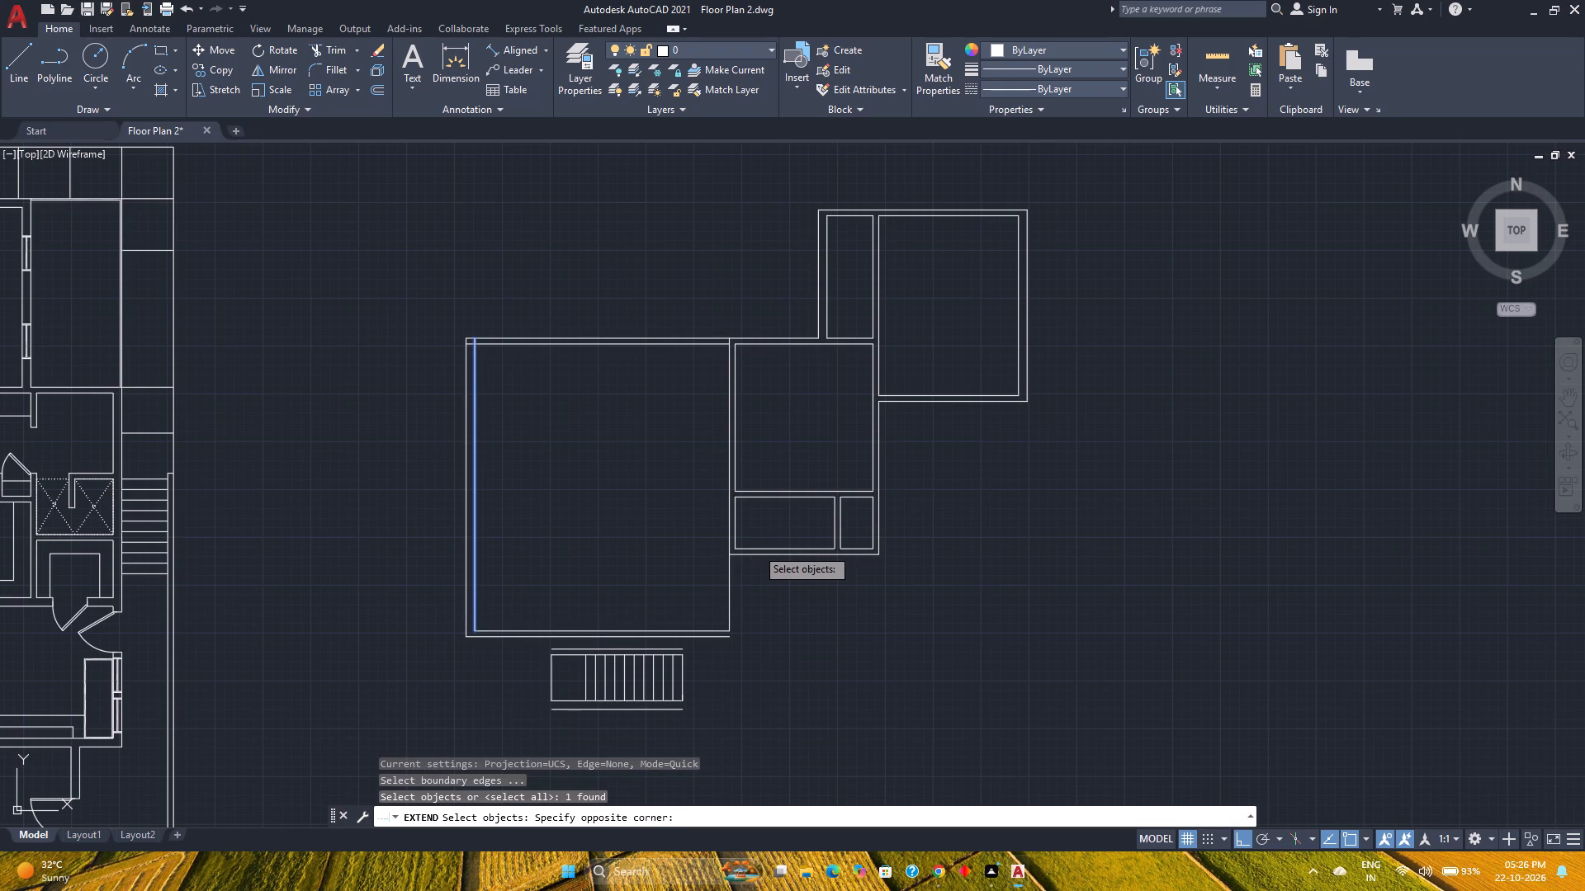
{"action": "left_click", "coordinate": [764, 582]}
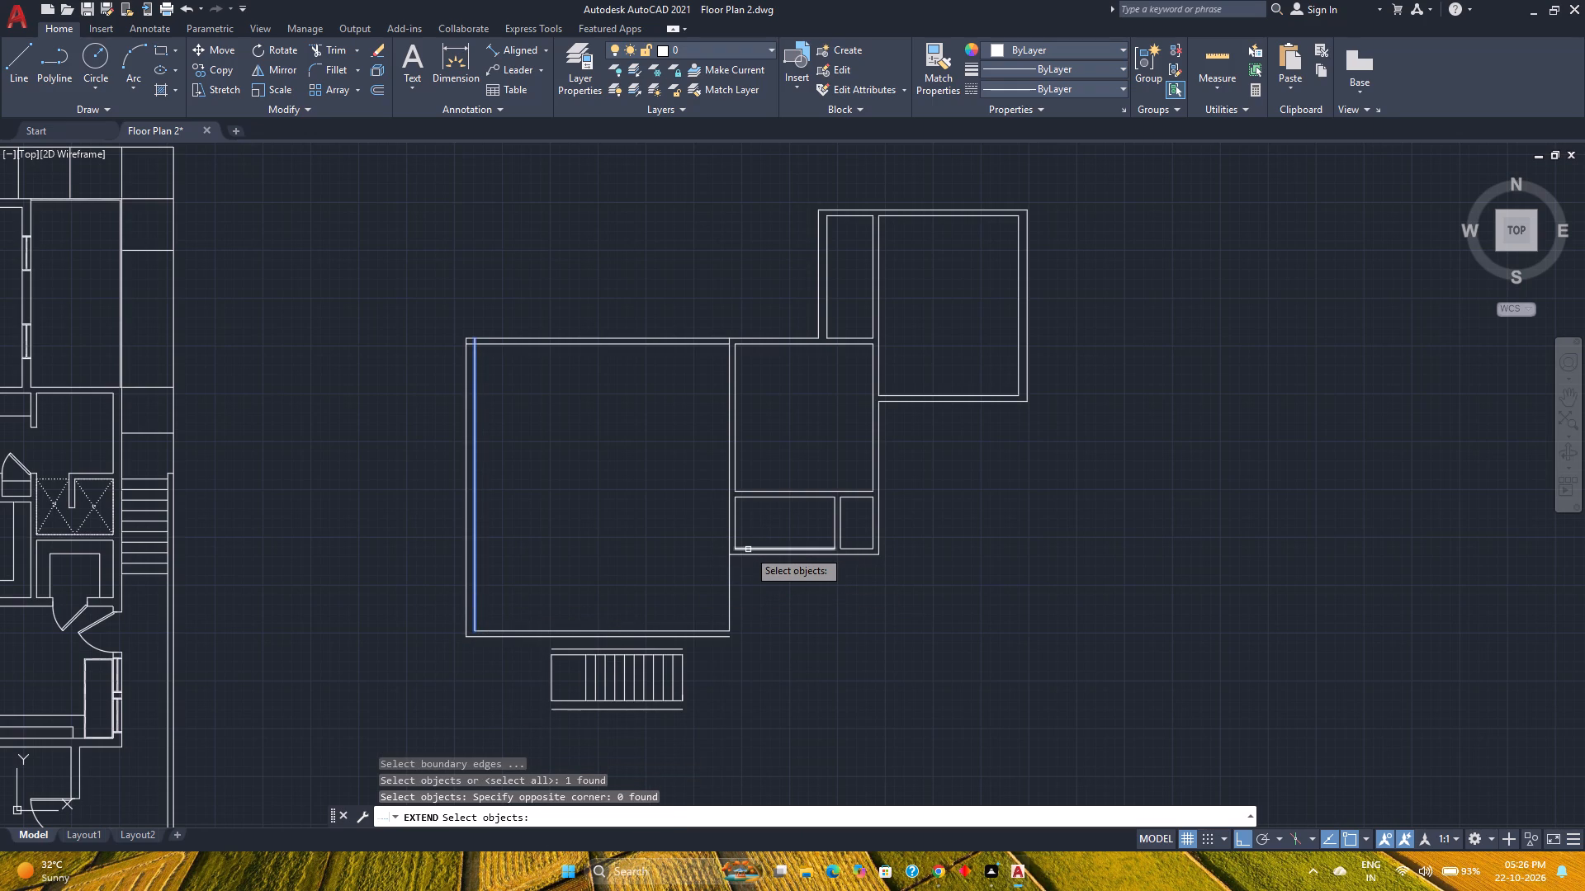
{"action": "key", "text": "space"}
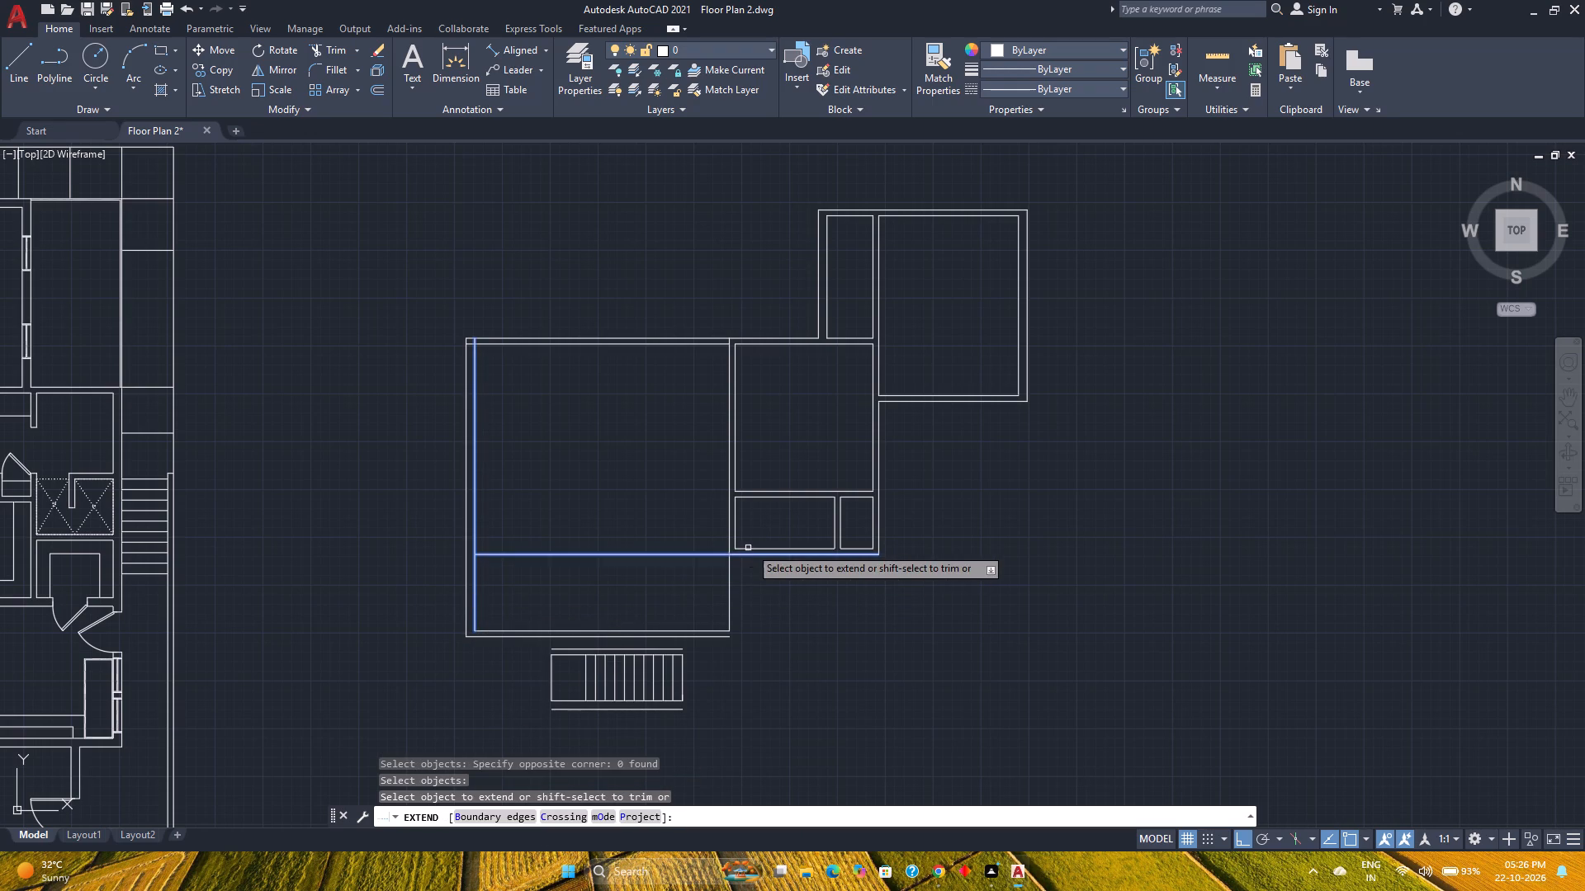
{"action": "left_click", "coordinate": [752, 540]}
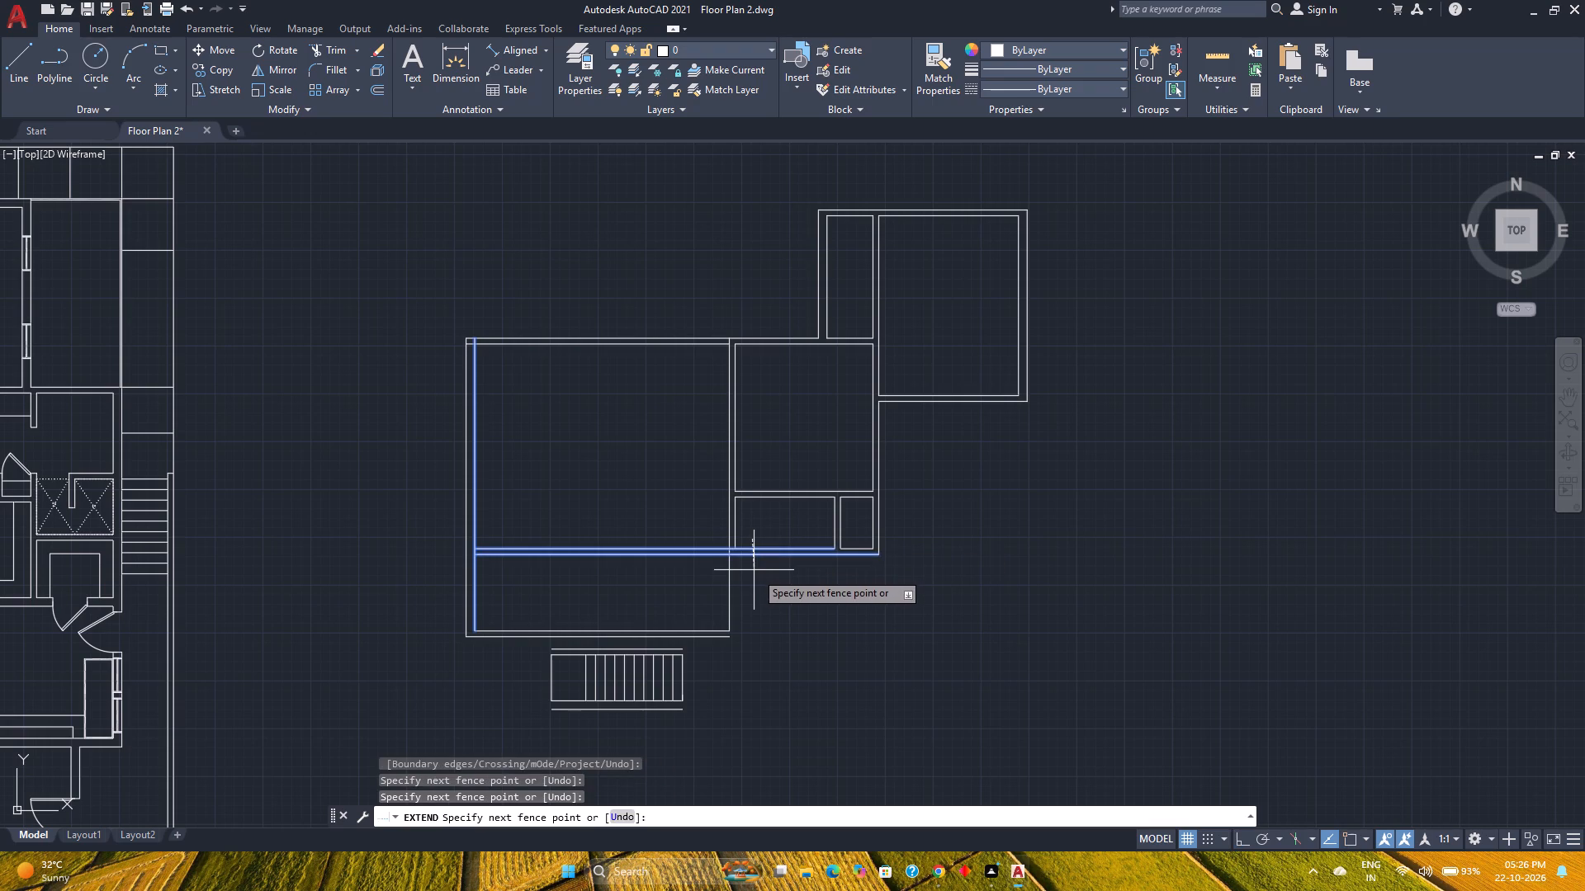
{"action": "left_click", "coordinate": [755, 574]}
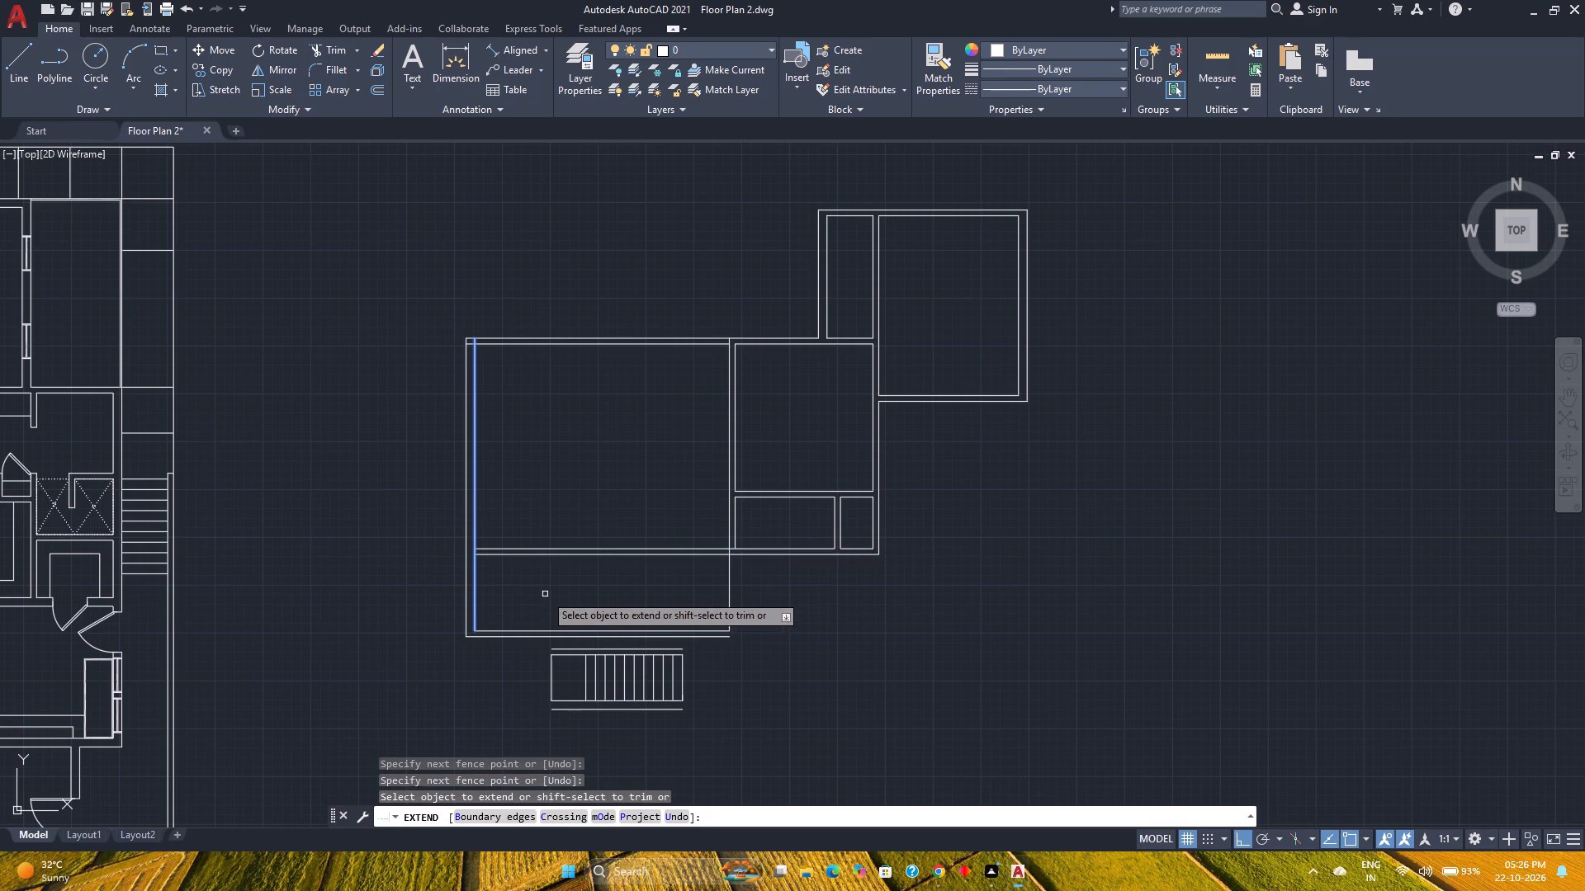
{"action": "middle_click_drag", "start_coordinate": [522, 575], "coordinate": [583, 598]}
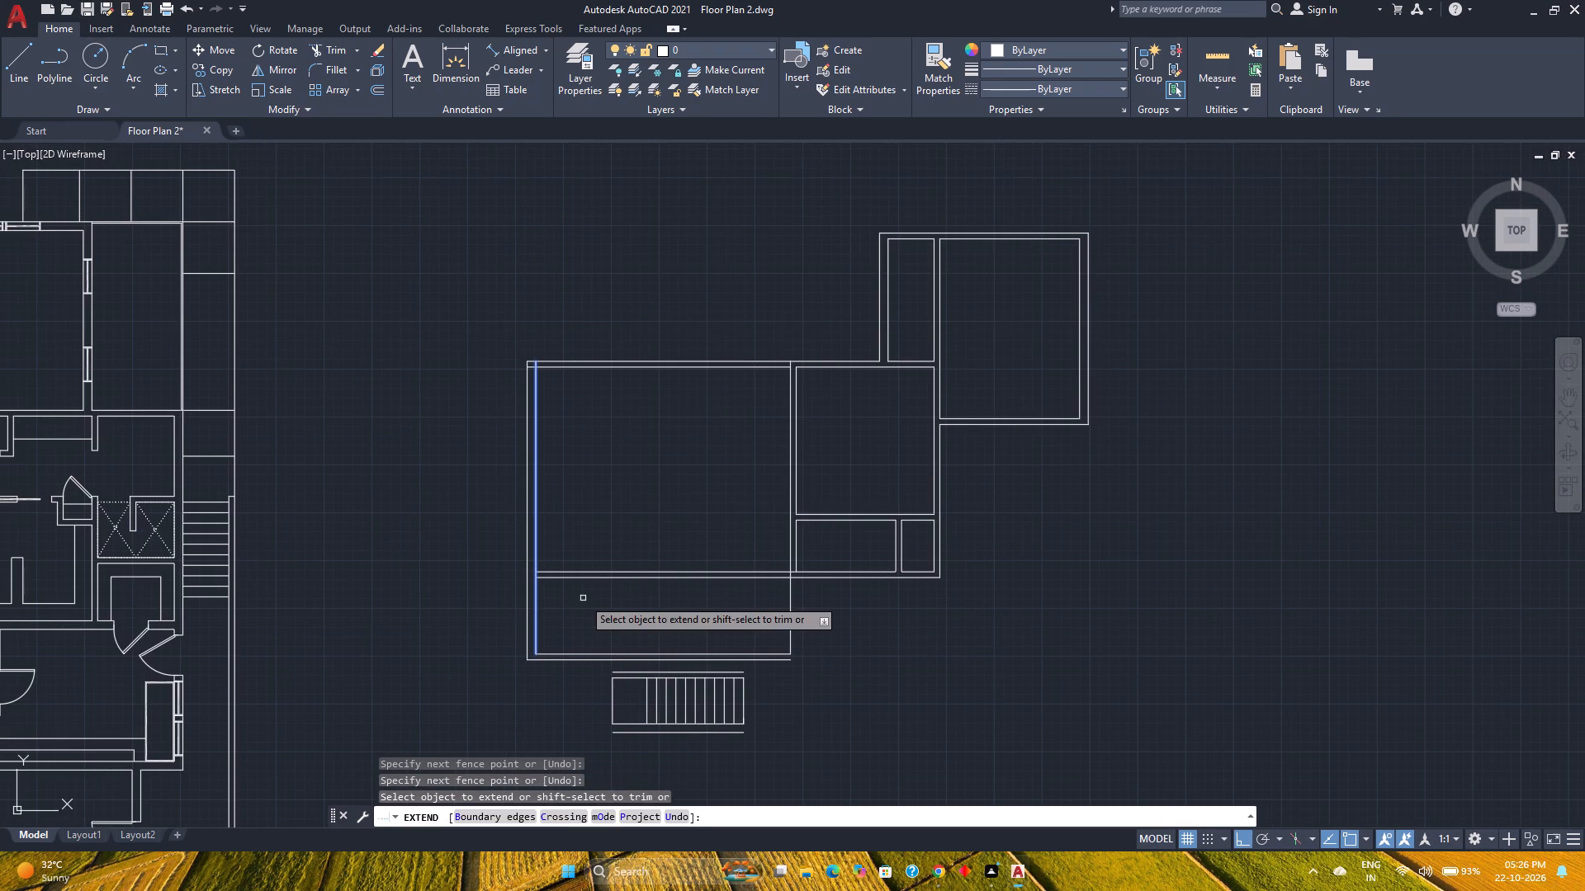
{"action": "key", "text": "Escape"}
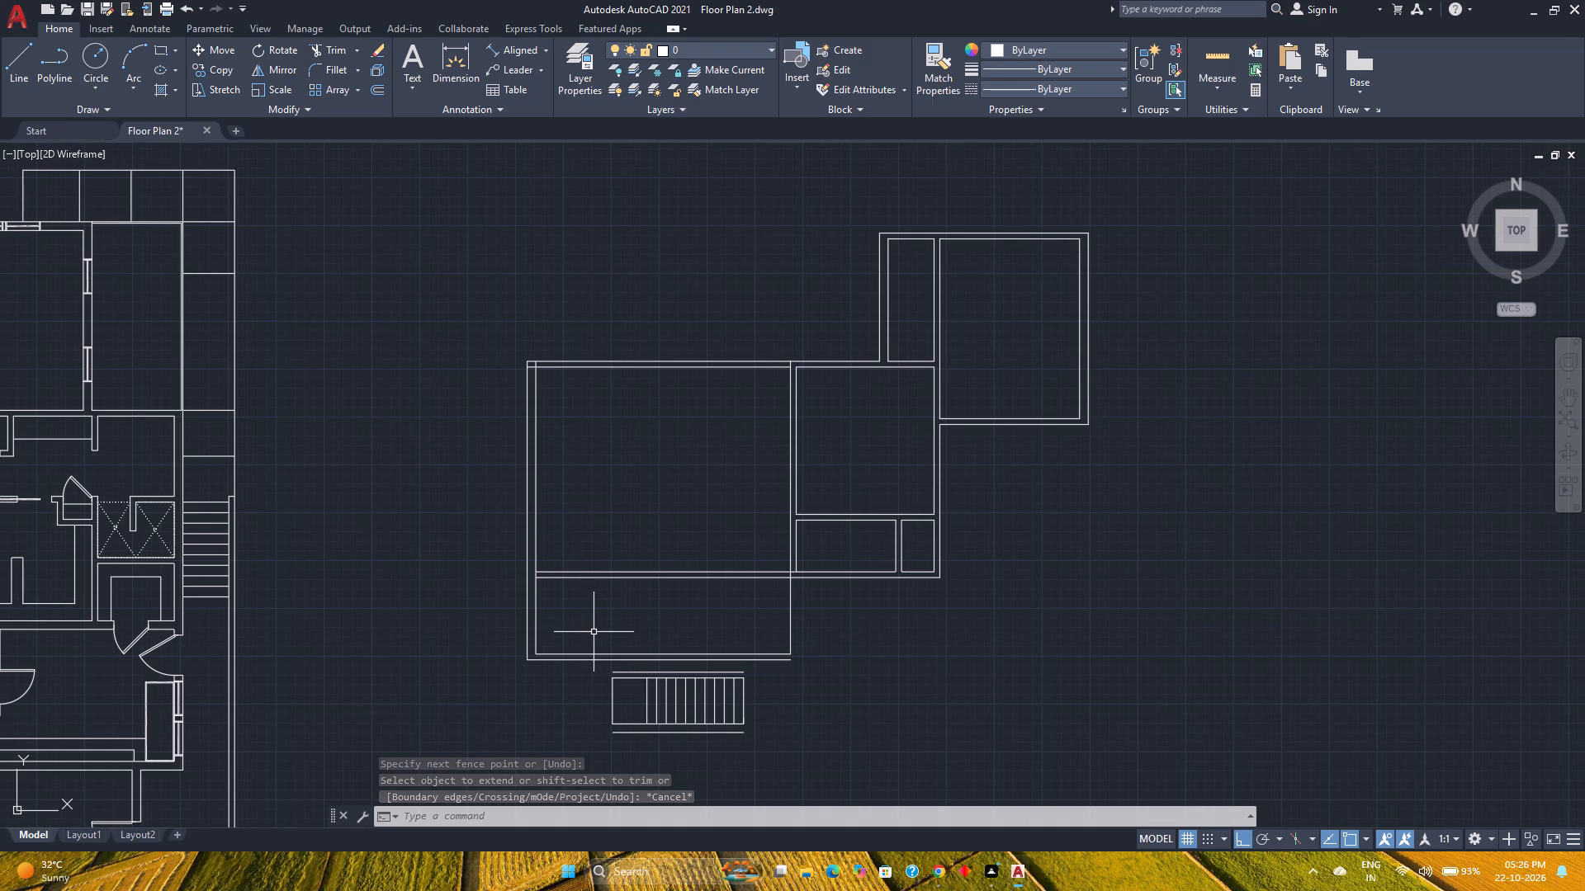
Draw a short vertical line across the south wall's thickness from the large room's inner southwest corner to the outer wall line.
{"action": "scroll", "coordinate": [597, 639], "scroll_direction": "up", "scroll_amount": 1}
{"action": "middle_click_drag", "start_coordinate": [597, 639], "coordinate": [617, 560]}
{"action": "middle_click", "coordinate": [617, 551]}
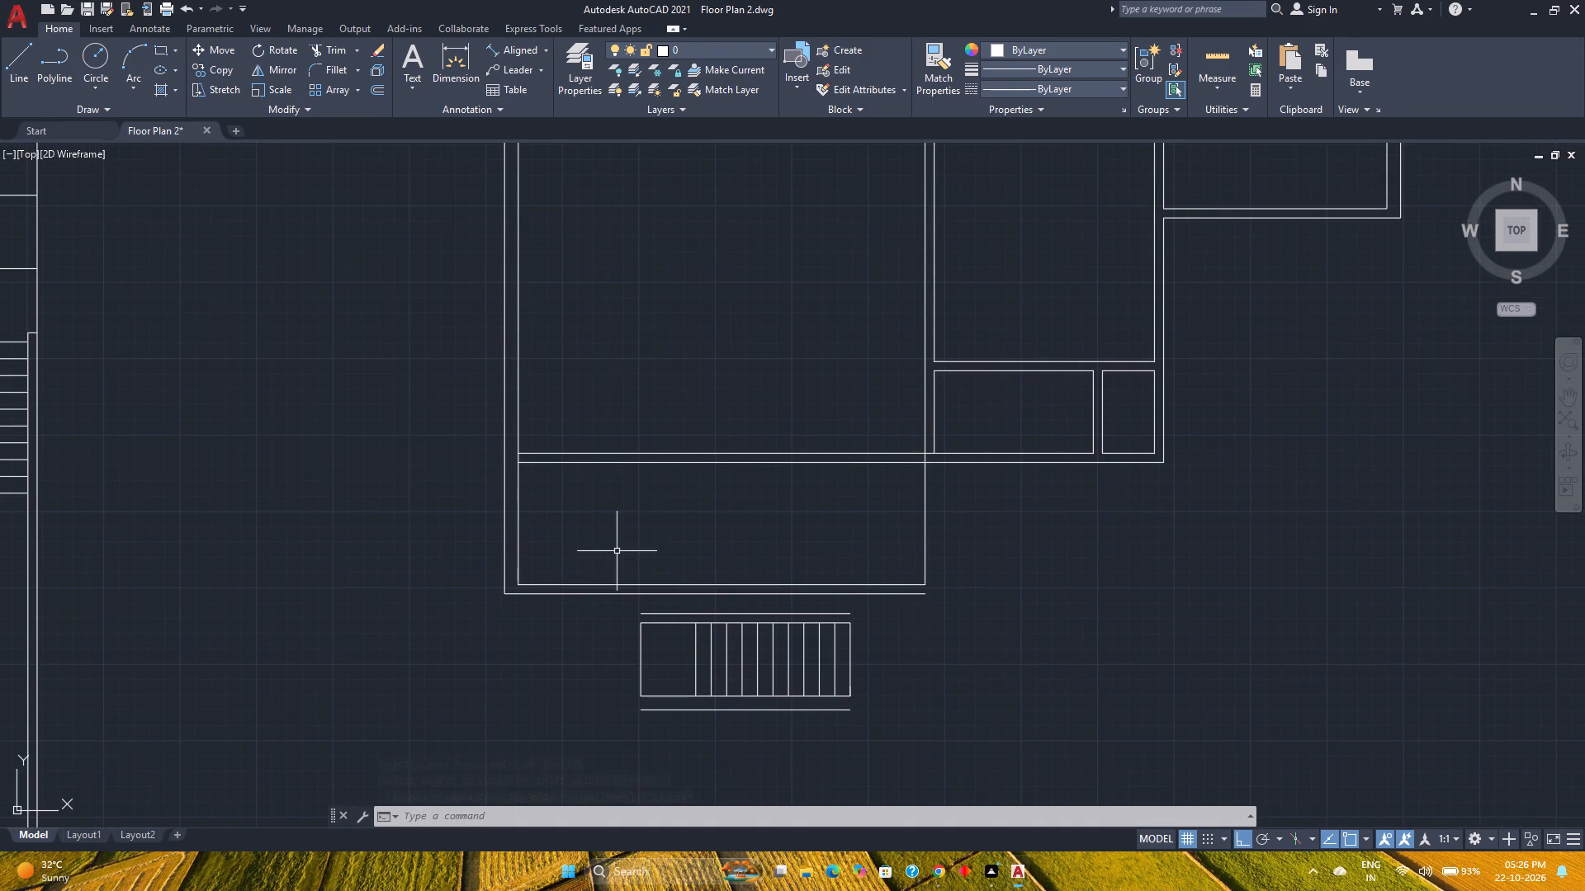
{"action": "scroll", "coordinate": [589, 579], "scroll_direction": "up", "scroll_amount": 1}
{"action": "scroll", "coordinate": [587, 581], "scroll_direction": "down", "scroll_amount": 1}
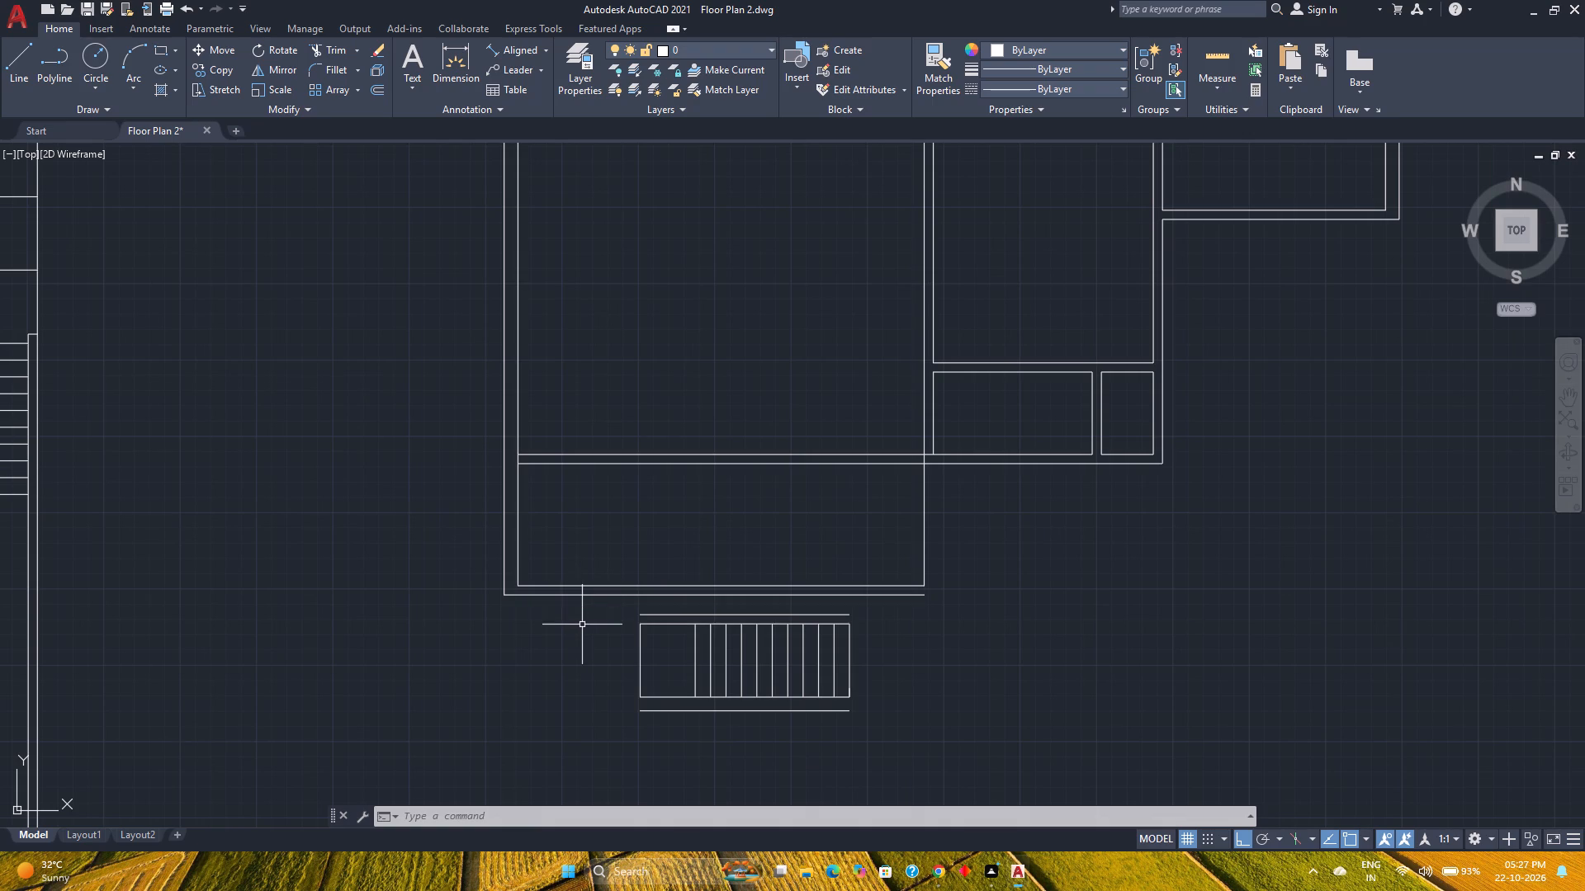
{"action": "scroll", "coordinate": [583, 625], "scroll_direction": "up", "scroll_amount": 1}
{"action": "middle_click_drag", "start_coordinate": [583, 625], "coordinate": [593, 657]}
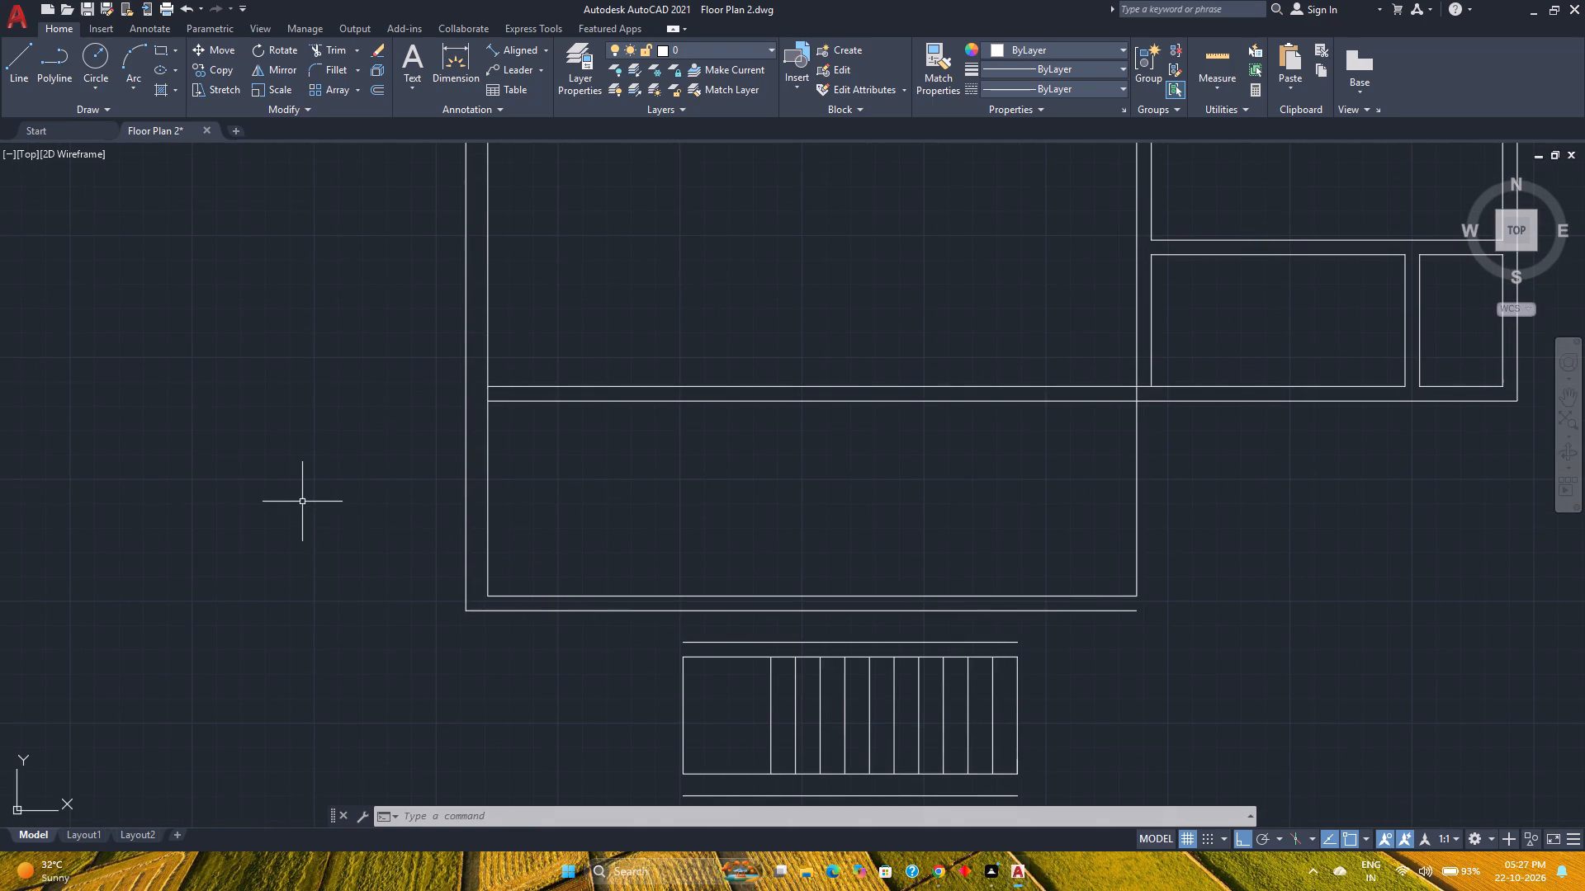
{"action": "left_click", "coordinate": [15, 69]}
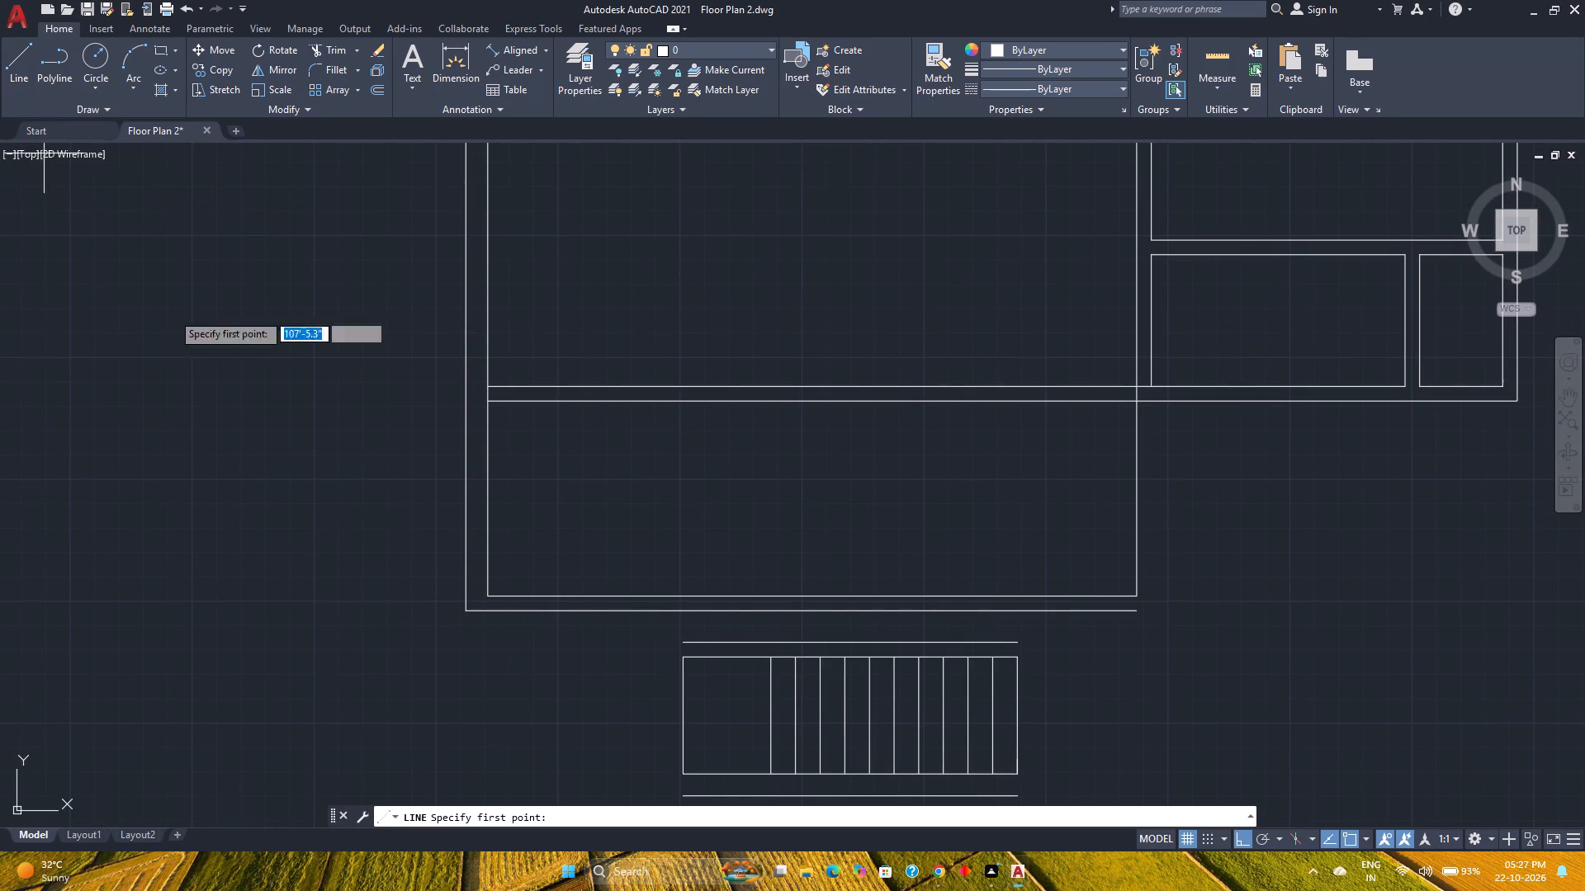
{"action": "scroll", "coordinate": [490, 606], "scroll_direction": "up", "scroll_amount": 4}
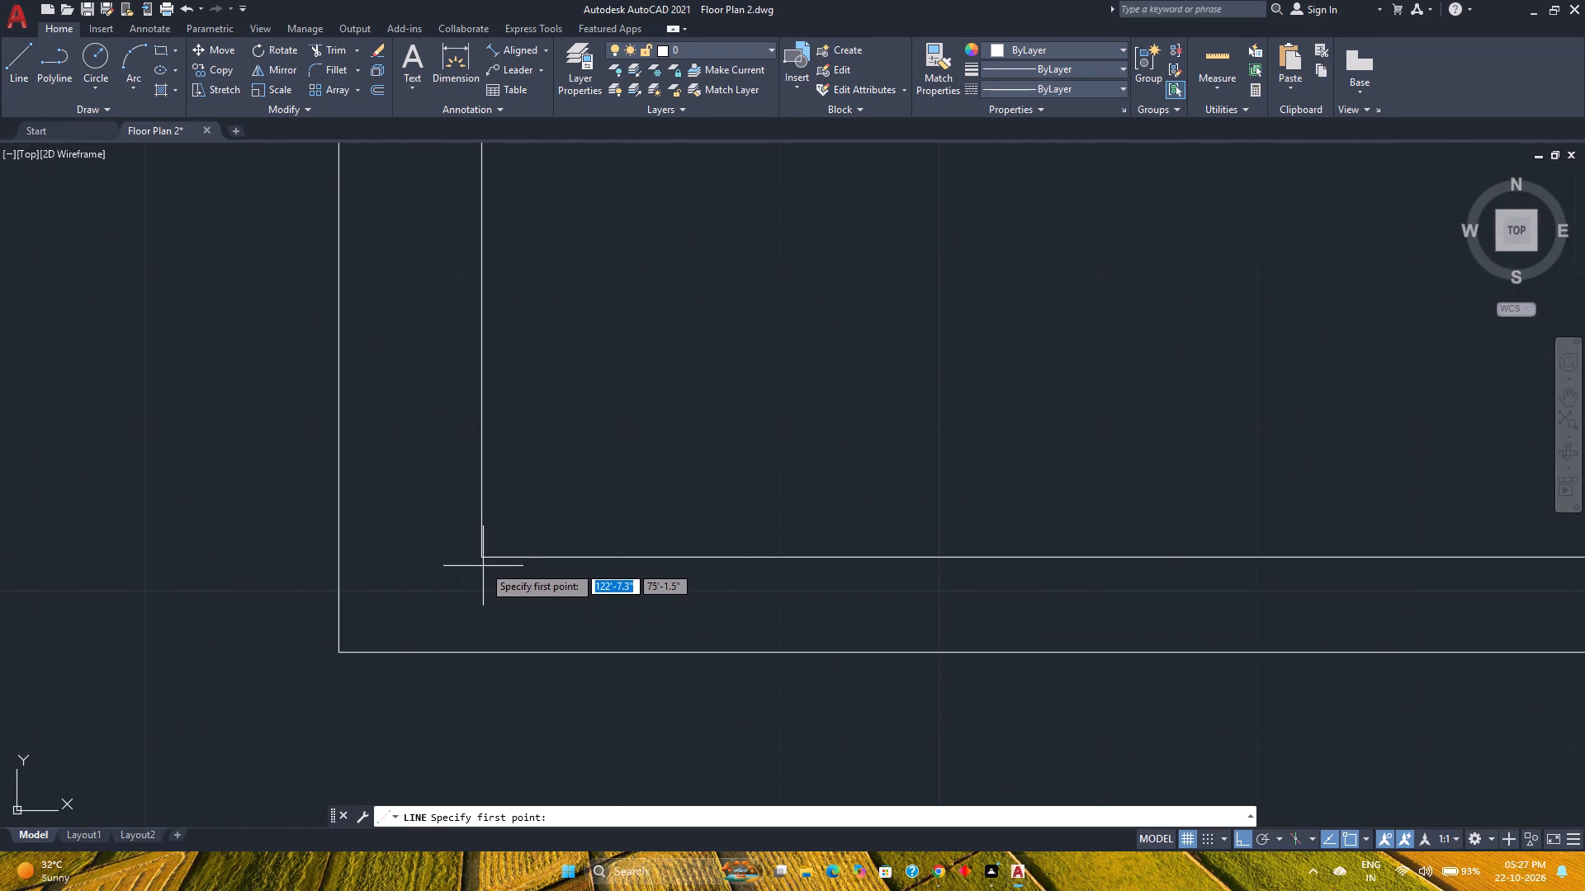
{"action": "left_click", "coordinate": [482, 559]}
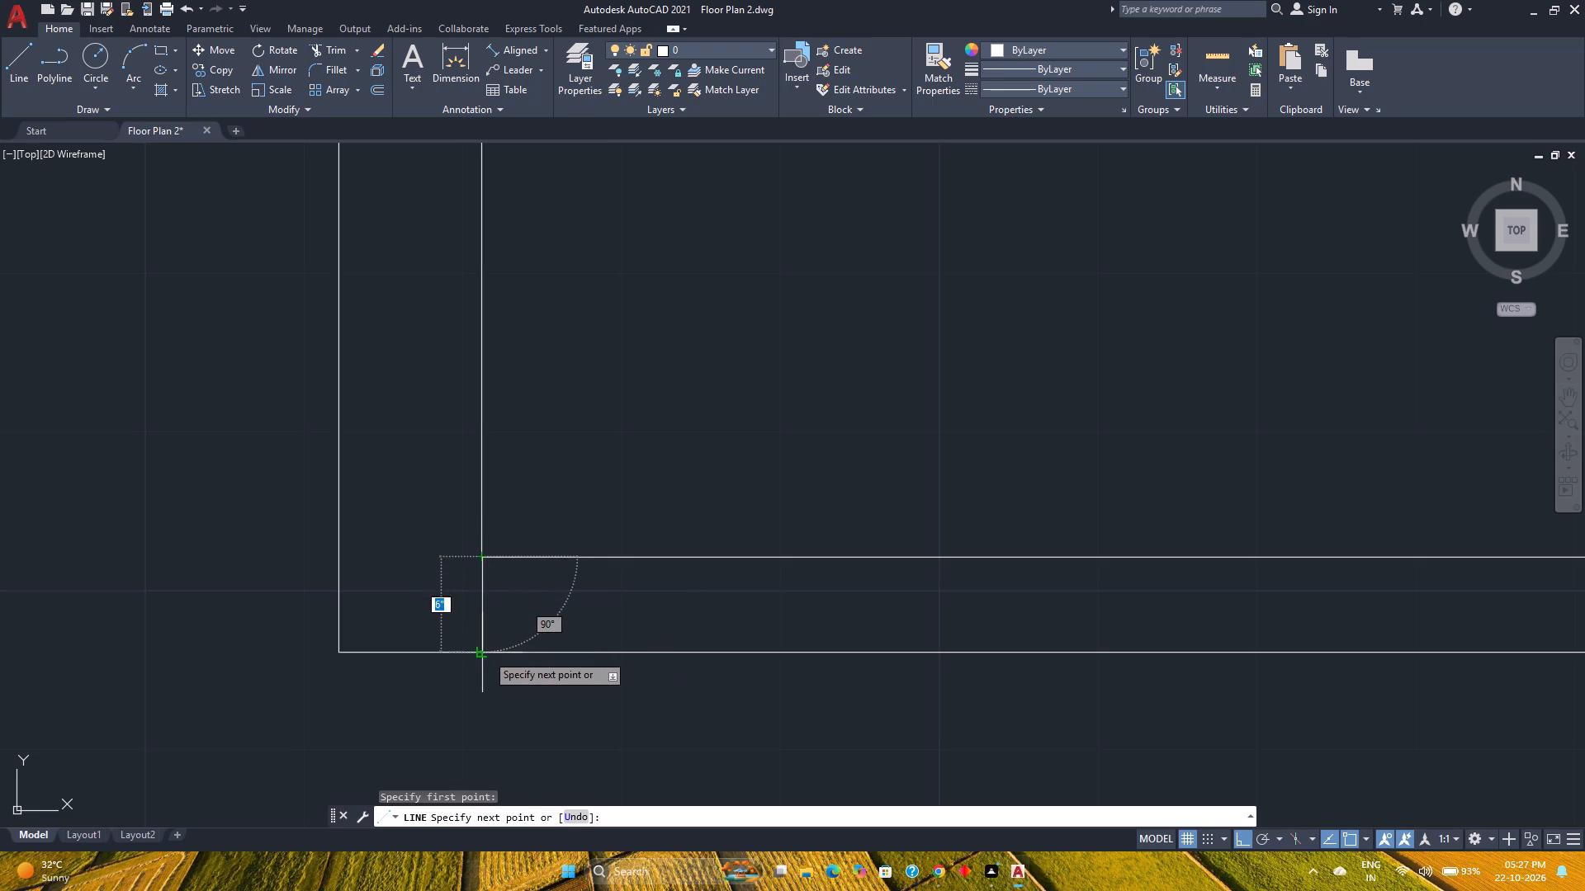
{"action": "left_click", "coordinate": [486, 653]}
{"action": "key", "text": "Escape"}
Move the short cross line 3' east along the south wall from the inner corner.
{"action": "left_click", "coordinate": [499, 631]}
{"action": "left_click", "coordinate": [467, 615]}
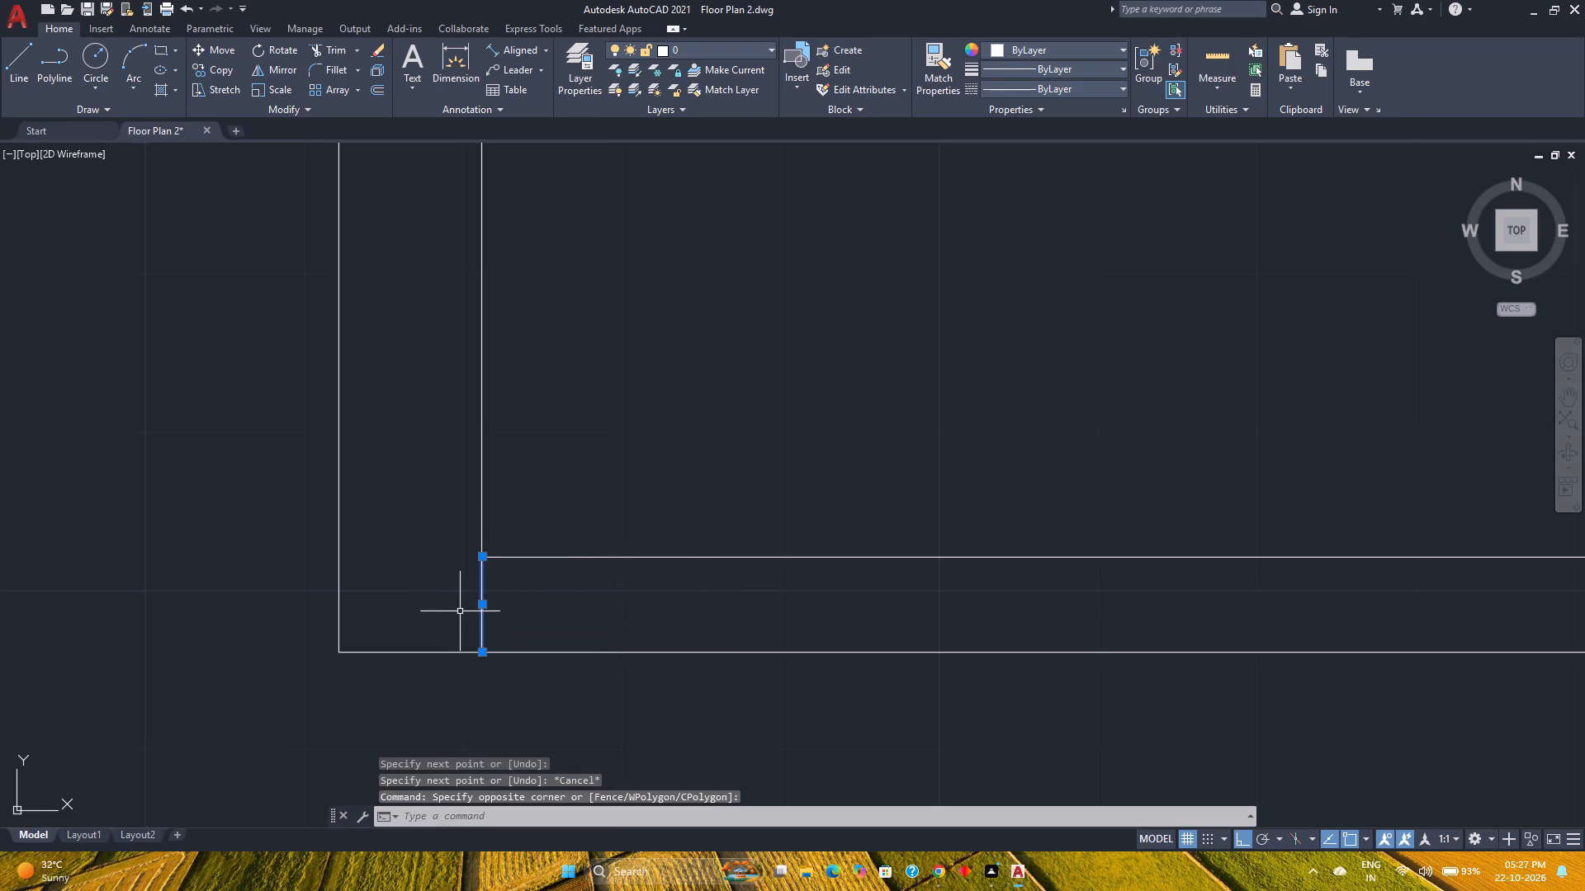
{"action": "key", "text": "m"}
{"action": "key", "text": "Return"}
{"action": "scroll", "coordinate": [475, 576], "scroll_direction": "up", "scroll_amount": 2}
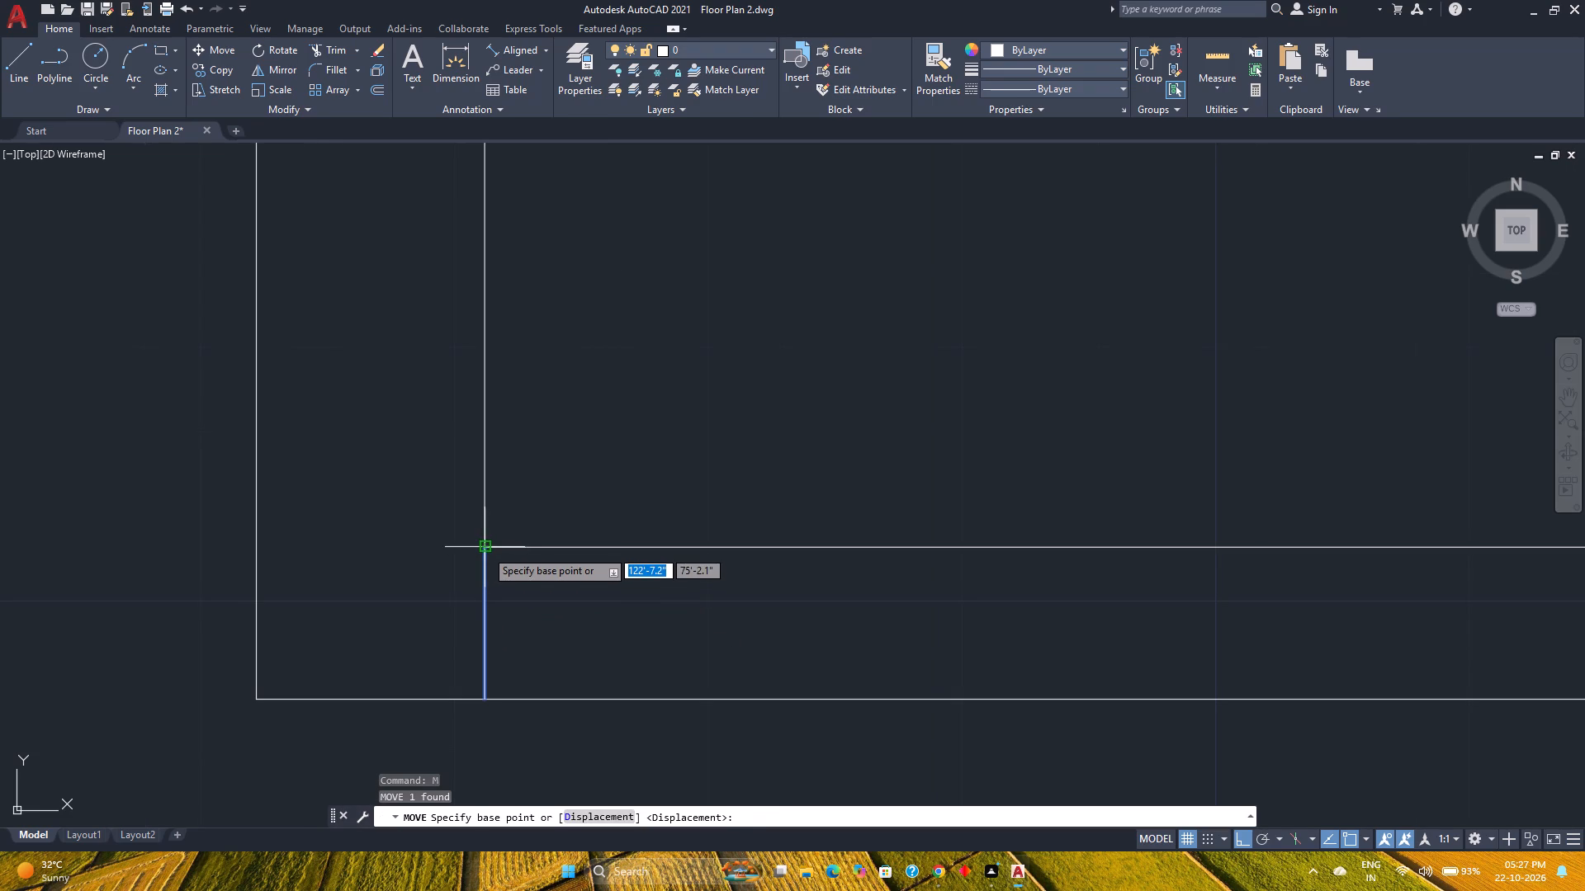
{"action": "left_click", "coordinate": [485, 549]}
{"action": "scroll", "coordinate": [669, 566], "scroll_direction": "down", "scroll_amount": 6}
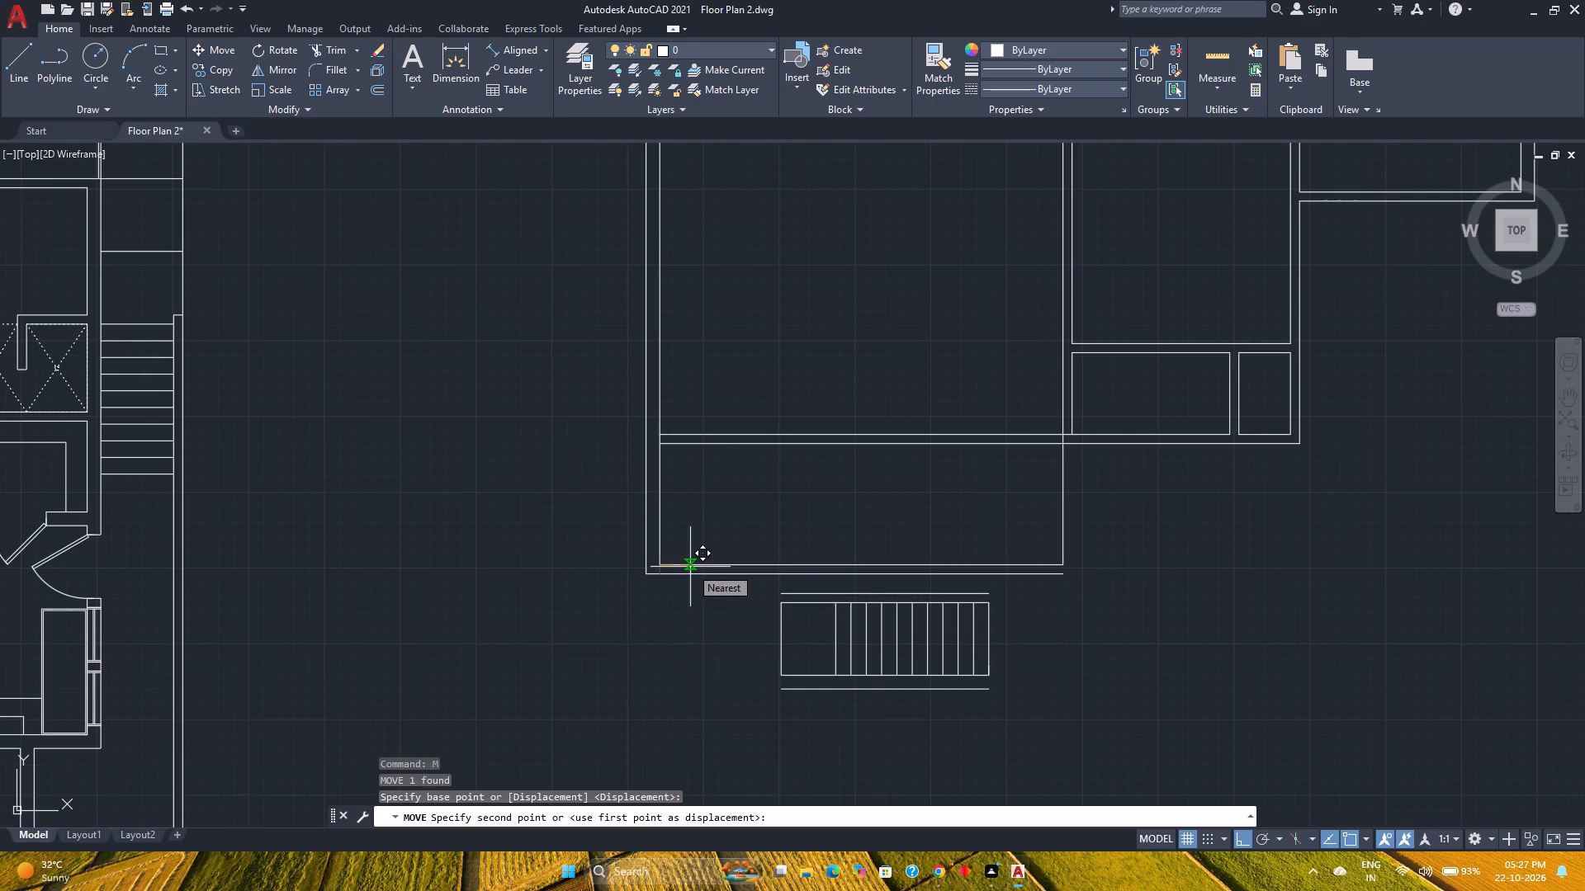
{"action": "type", "text": "3'"}
{"action": "key", "text": "Return"}
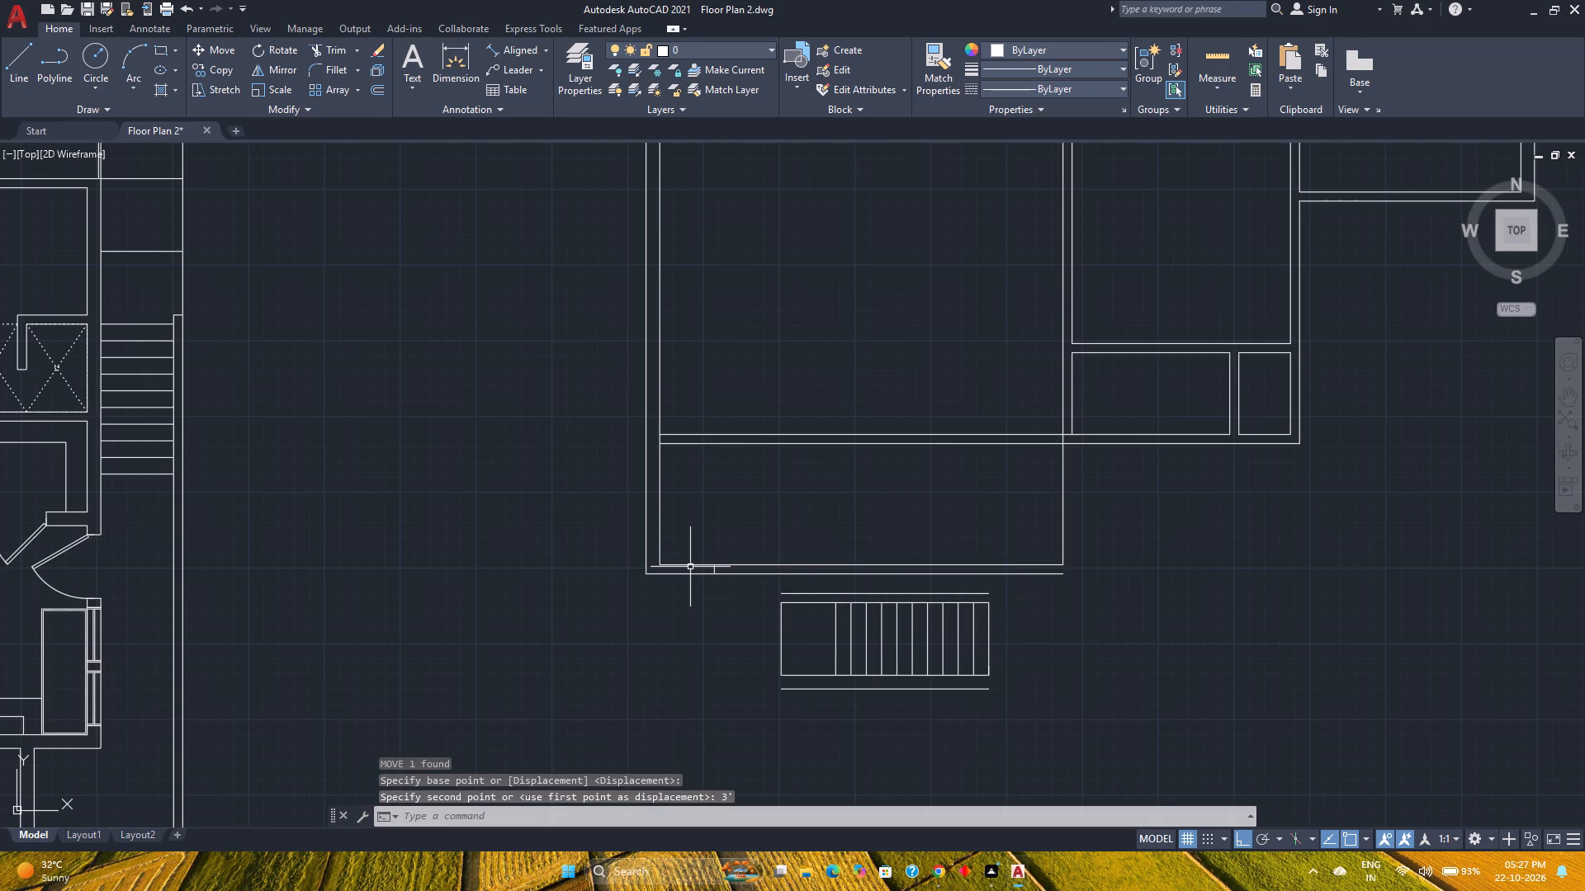
Move the short cross line 1' back west along the south wall.
{"action": "scroll", "coordinate": [707, 607], "scroll_direction": "up", "scroll_amount": 2}
{"action": "middle_click_drag", "start_coordinate": [707, 607], "coordinate": [726, 703]}
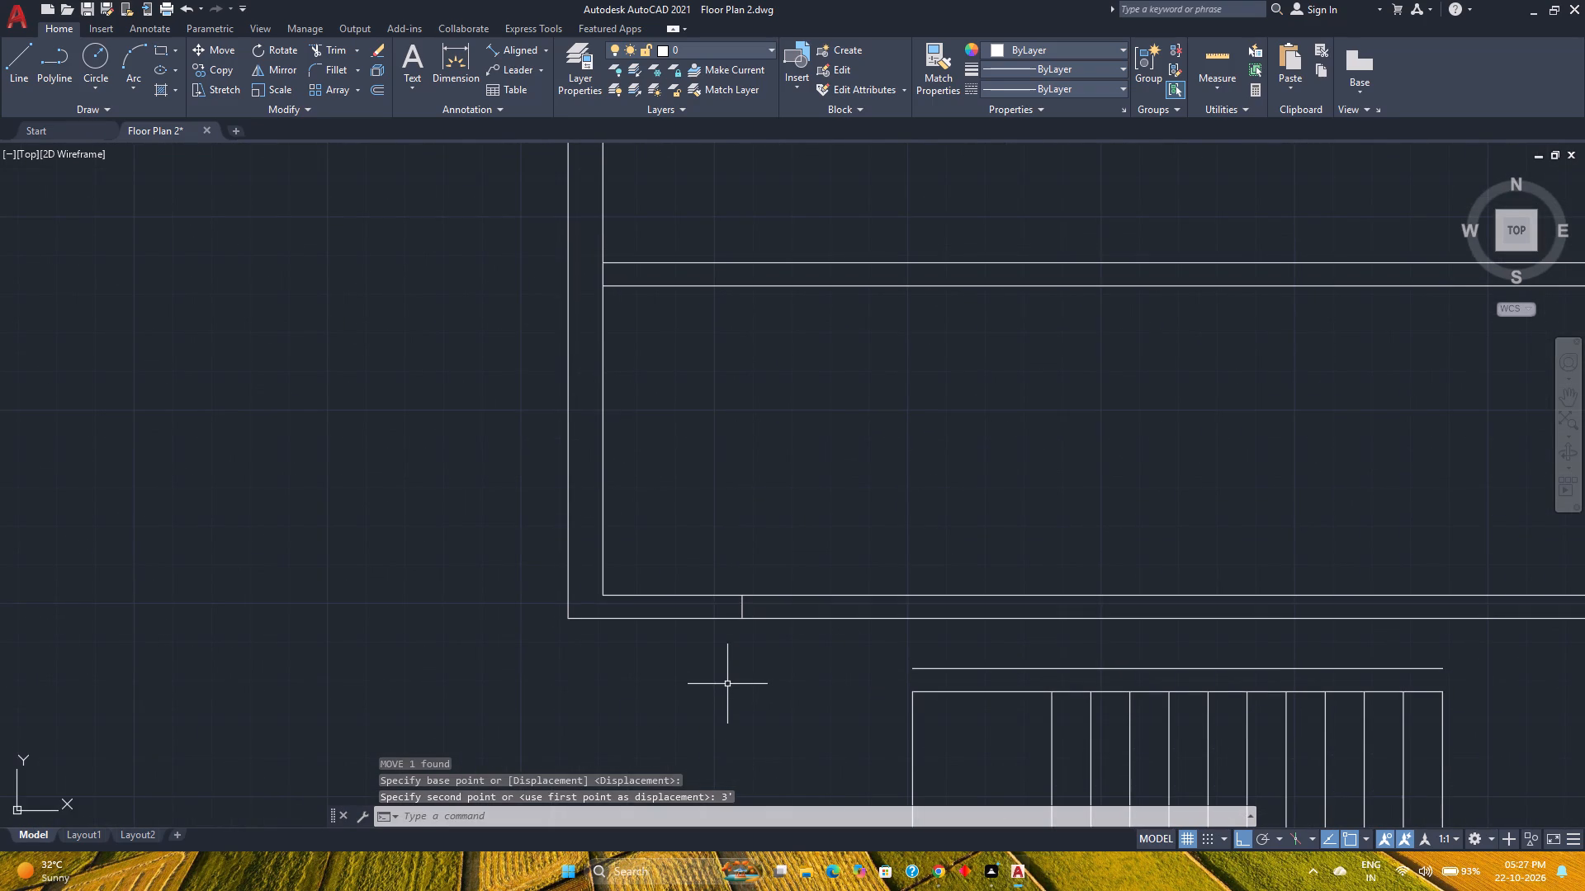
{"action": "left_click", "coordinate": [744, 601]}
{"action": "key", "text": "m"}
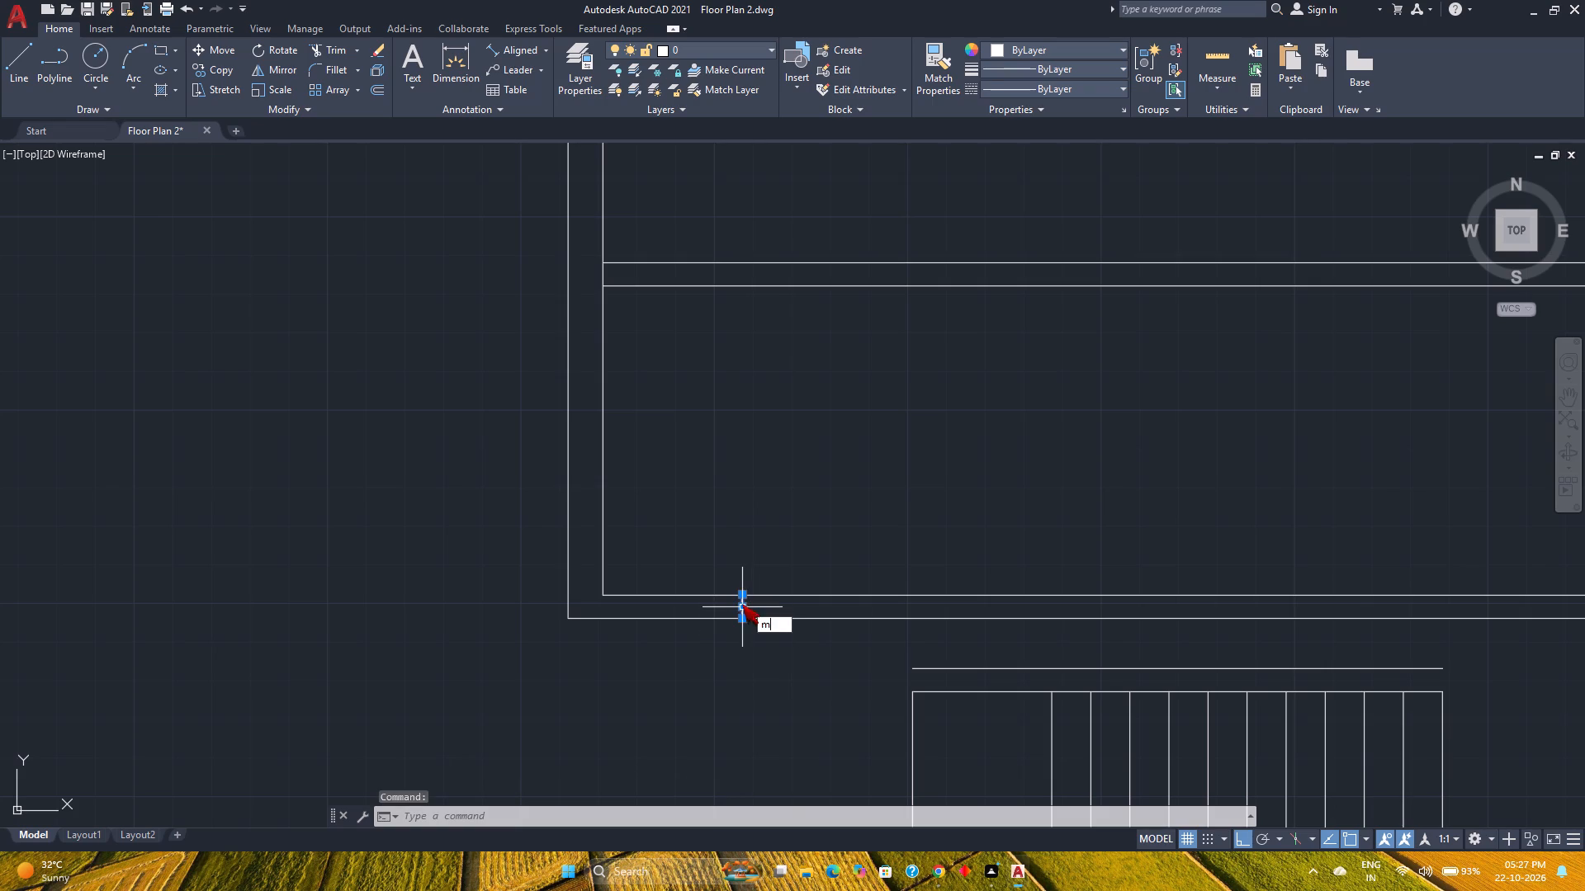
{"action": "key", "text": "Return"}
{"action": "scroll", "coordinate": [742, 605], "scroll_direction": "up", "scroll_amount": 2}
{"action": "left_click", "coordinate": [741, 592]}
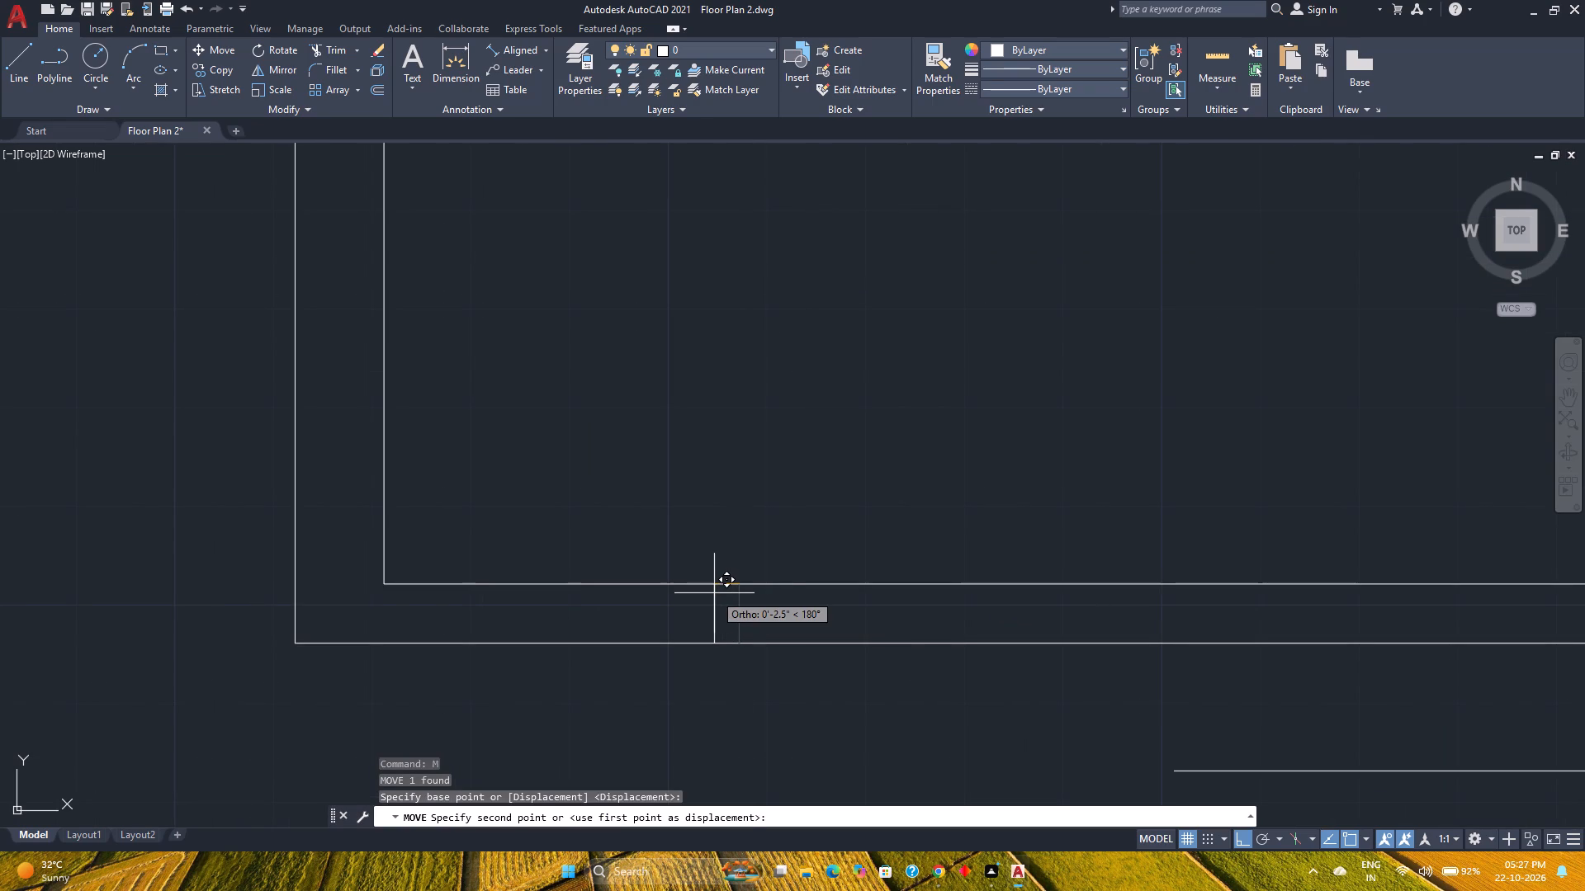
{"action": "type", "text": "1'"}
{"action": "key", "text": "Return"}
{"action": "scroll", "coordinate": [702, 653], "scroll_direction": "down", "scroll_amount": 2}
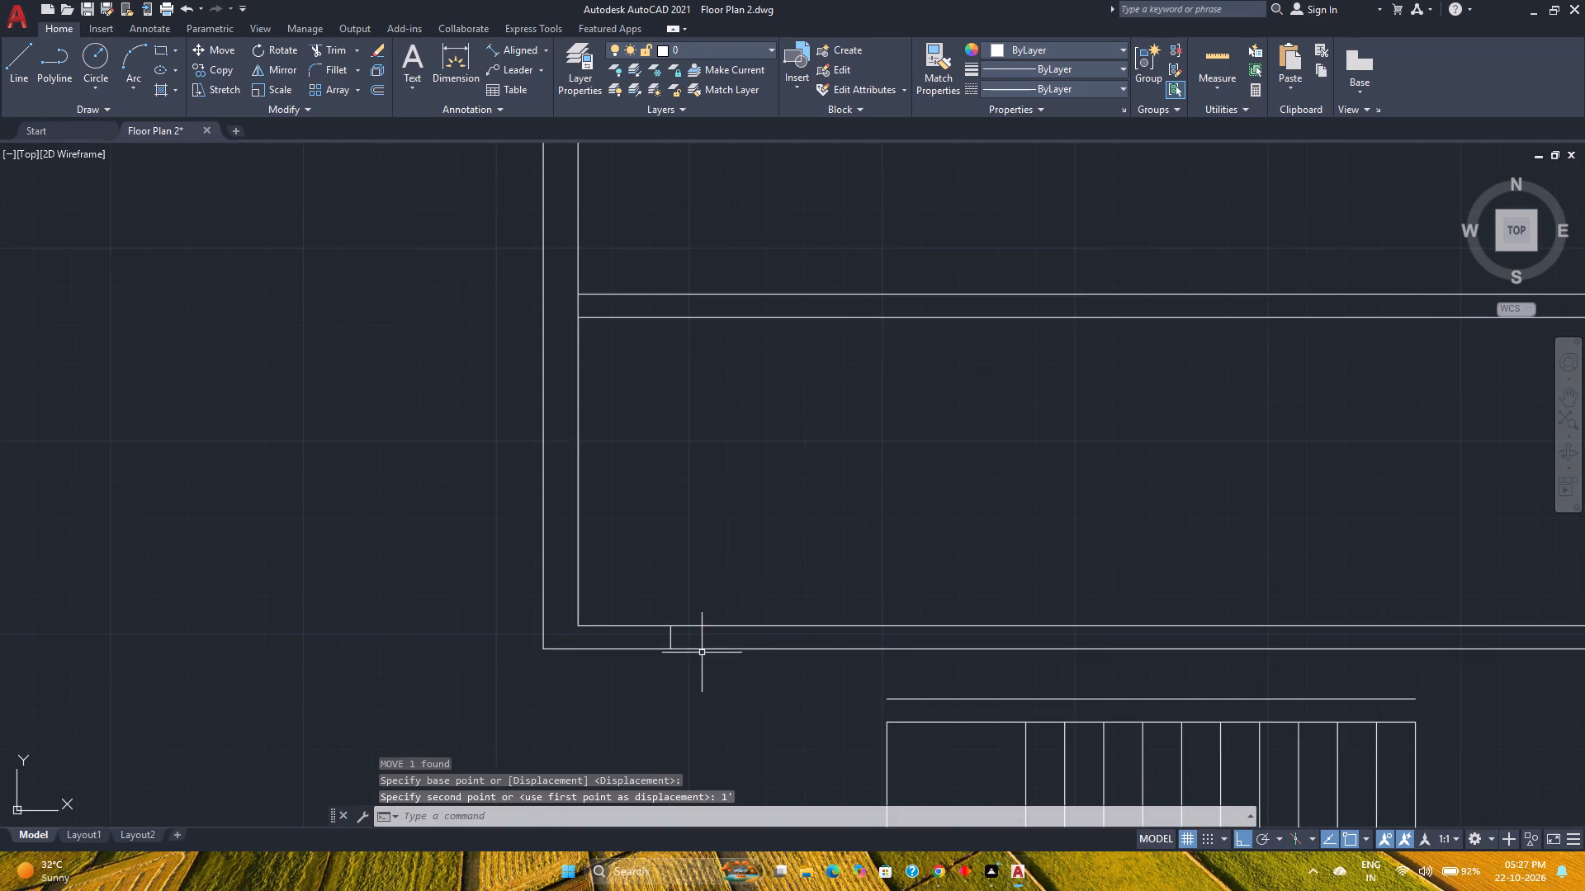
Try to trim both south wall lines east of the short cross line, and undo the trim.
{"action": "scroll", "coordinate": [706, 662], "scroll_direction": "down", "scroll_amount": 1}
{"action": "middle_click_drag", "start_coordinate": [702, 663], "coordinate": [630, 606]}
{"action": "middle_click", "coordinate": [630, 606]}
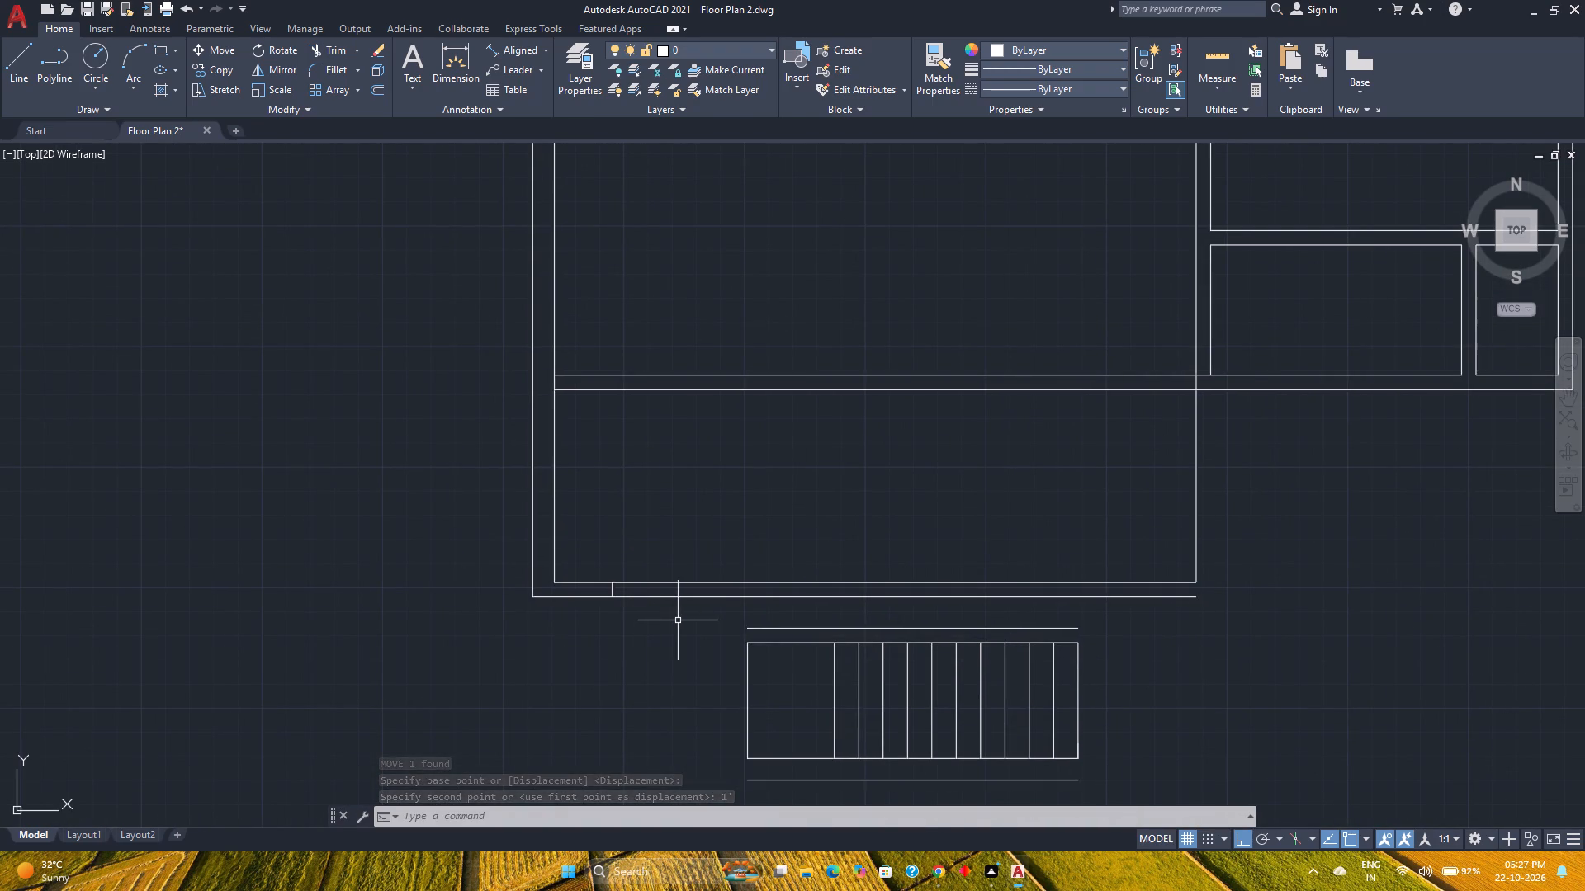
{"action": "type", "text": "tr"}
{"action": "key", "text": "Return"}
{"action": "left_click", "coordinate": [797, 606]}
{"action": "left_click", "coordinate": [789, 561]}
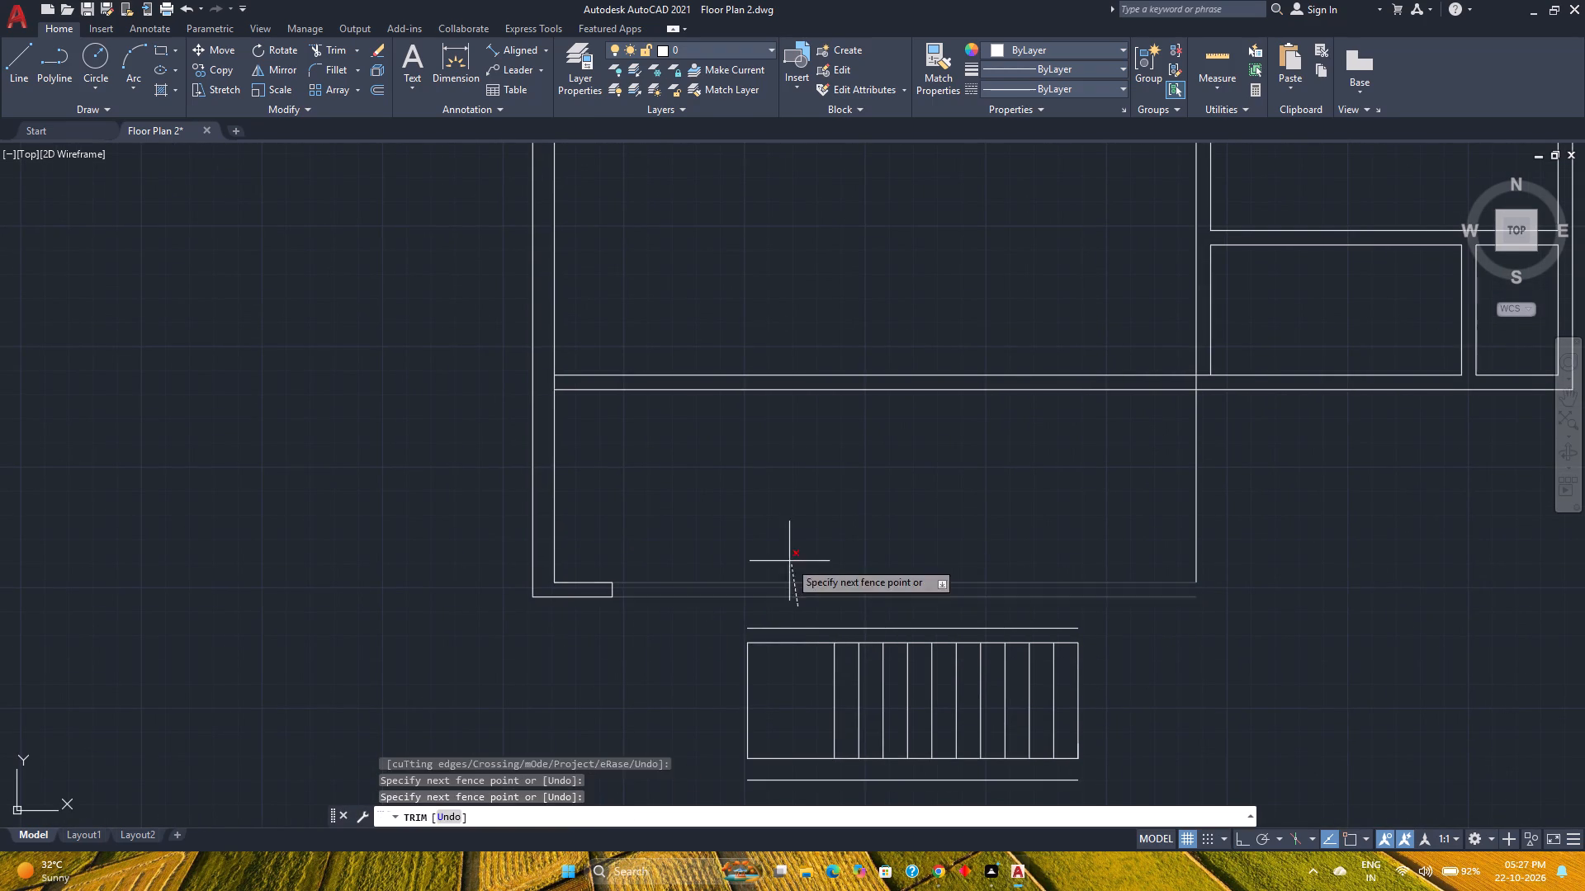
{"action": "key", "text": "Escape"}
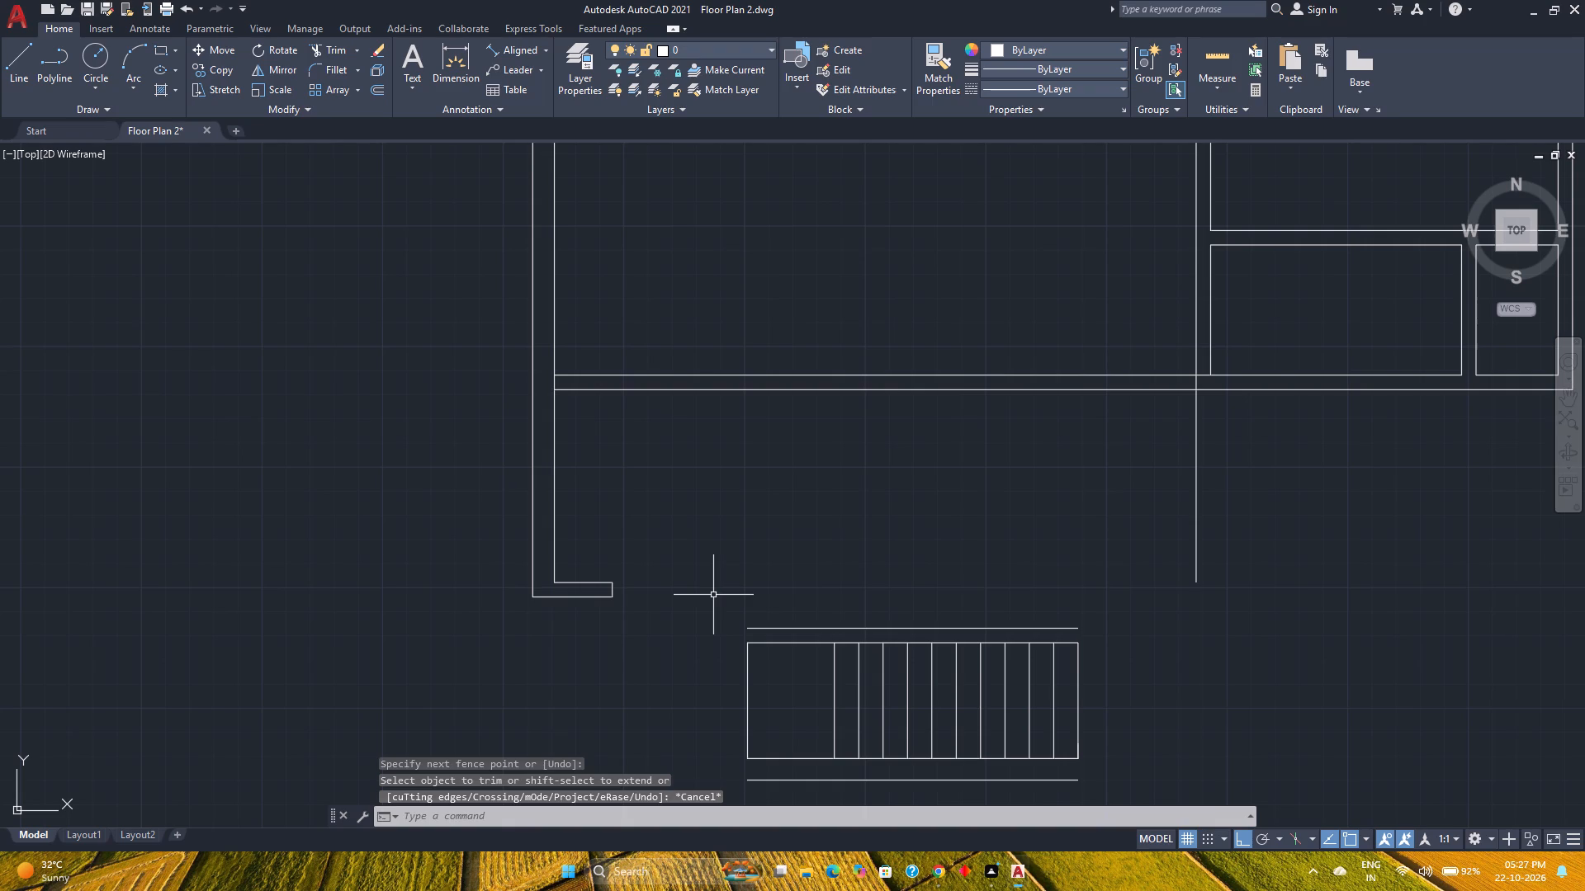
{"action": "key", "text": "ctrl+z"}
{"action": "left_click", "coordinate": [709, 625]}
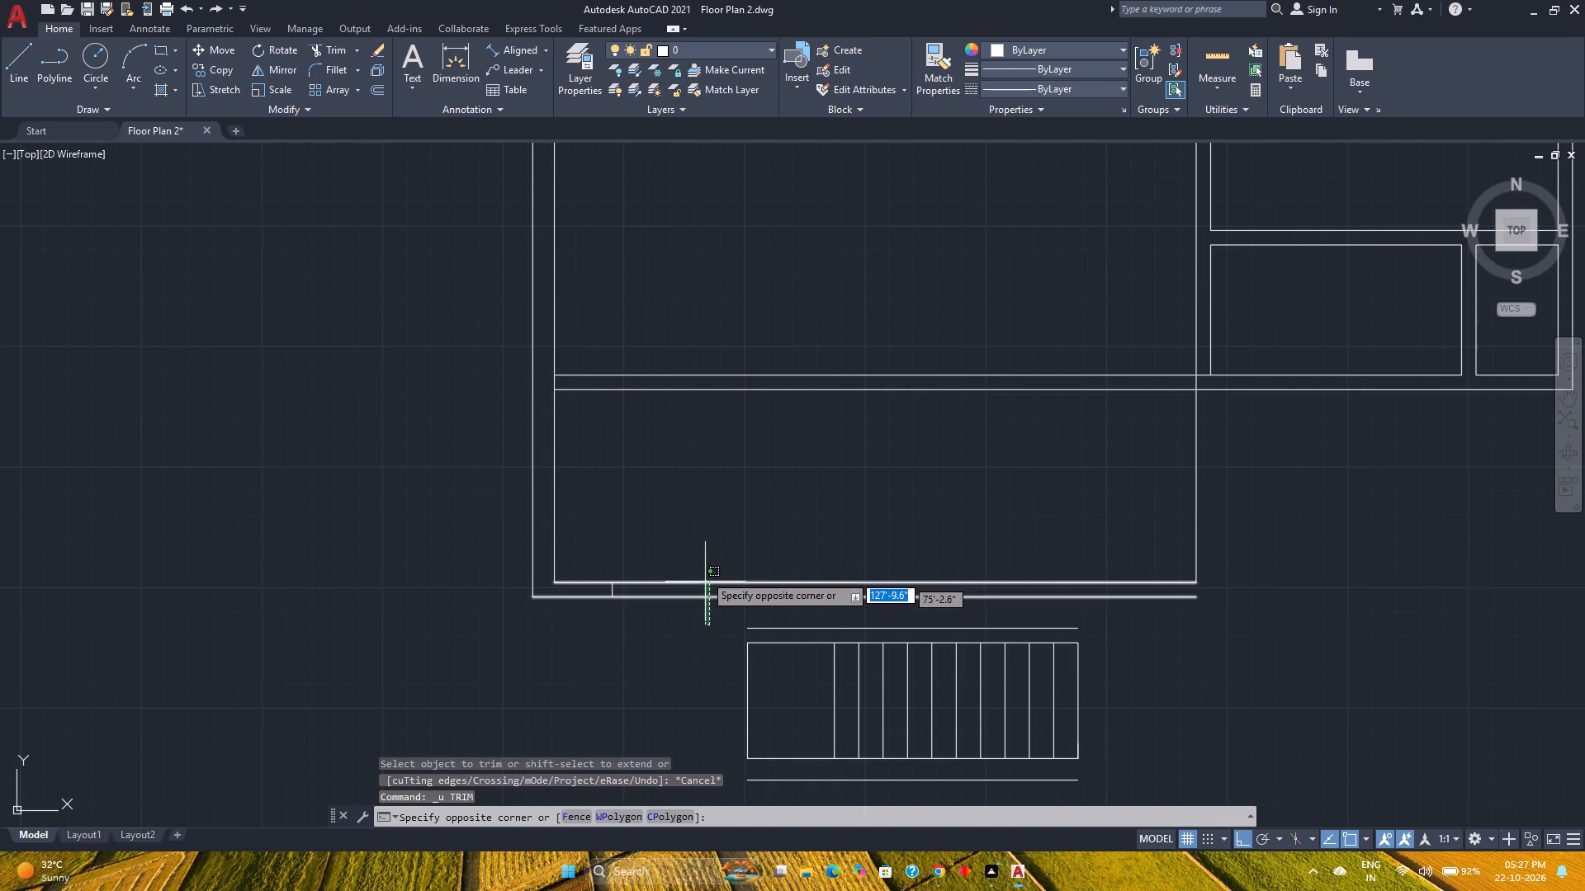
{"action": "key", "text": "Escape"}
Trim both south wall lines of the large room east of the short cross line.
{"action": "key", "text": "t"}
{"action": "key", "text": "r"}
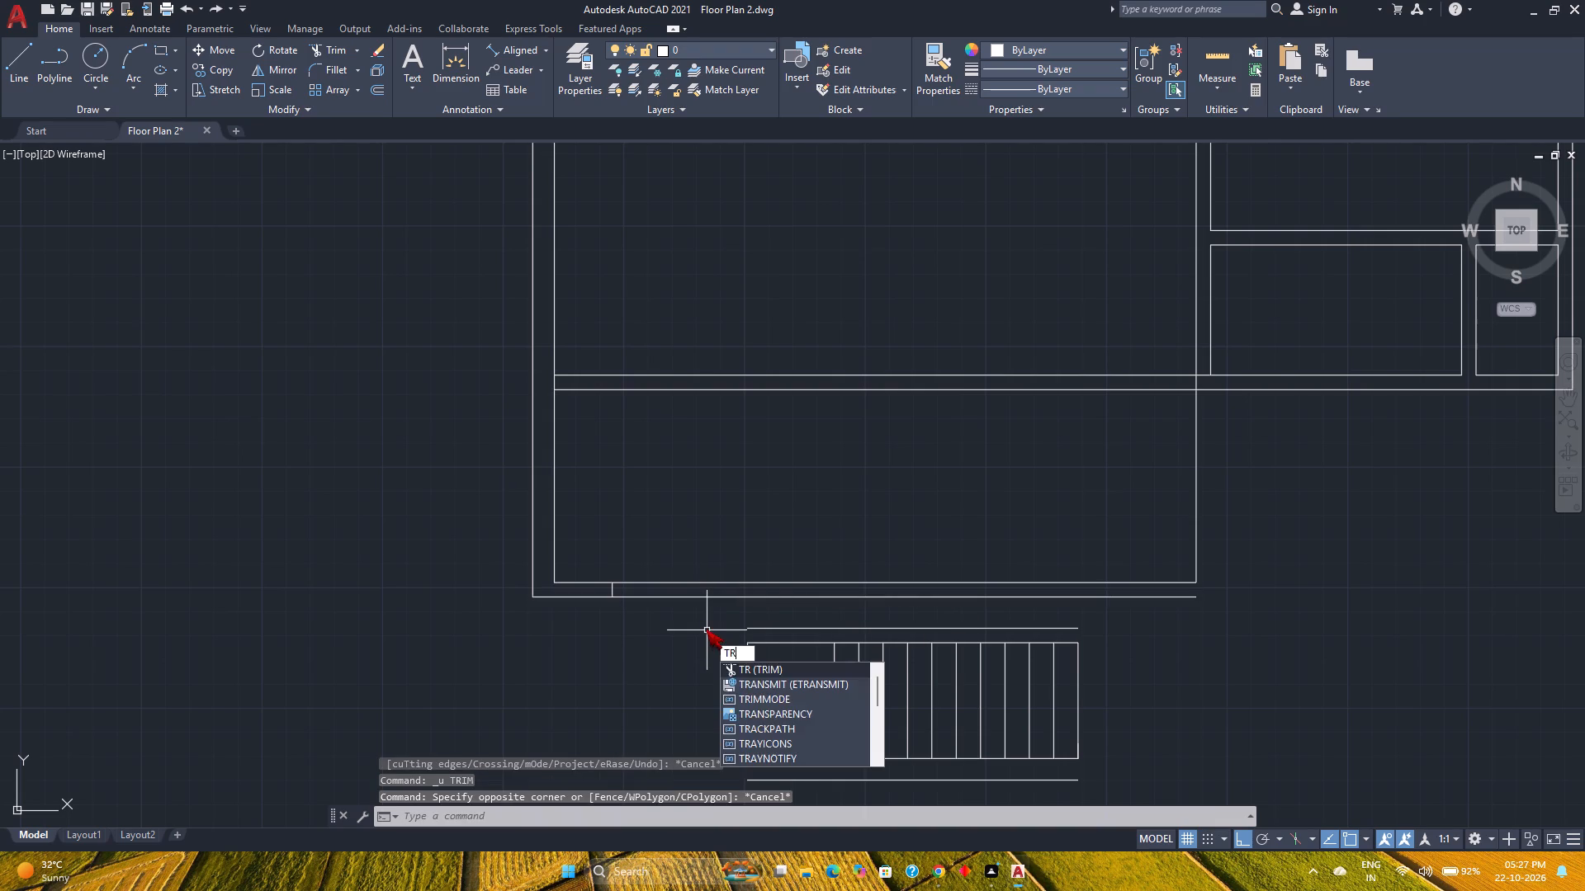
{"action": "key", "text": "Return"}
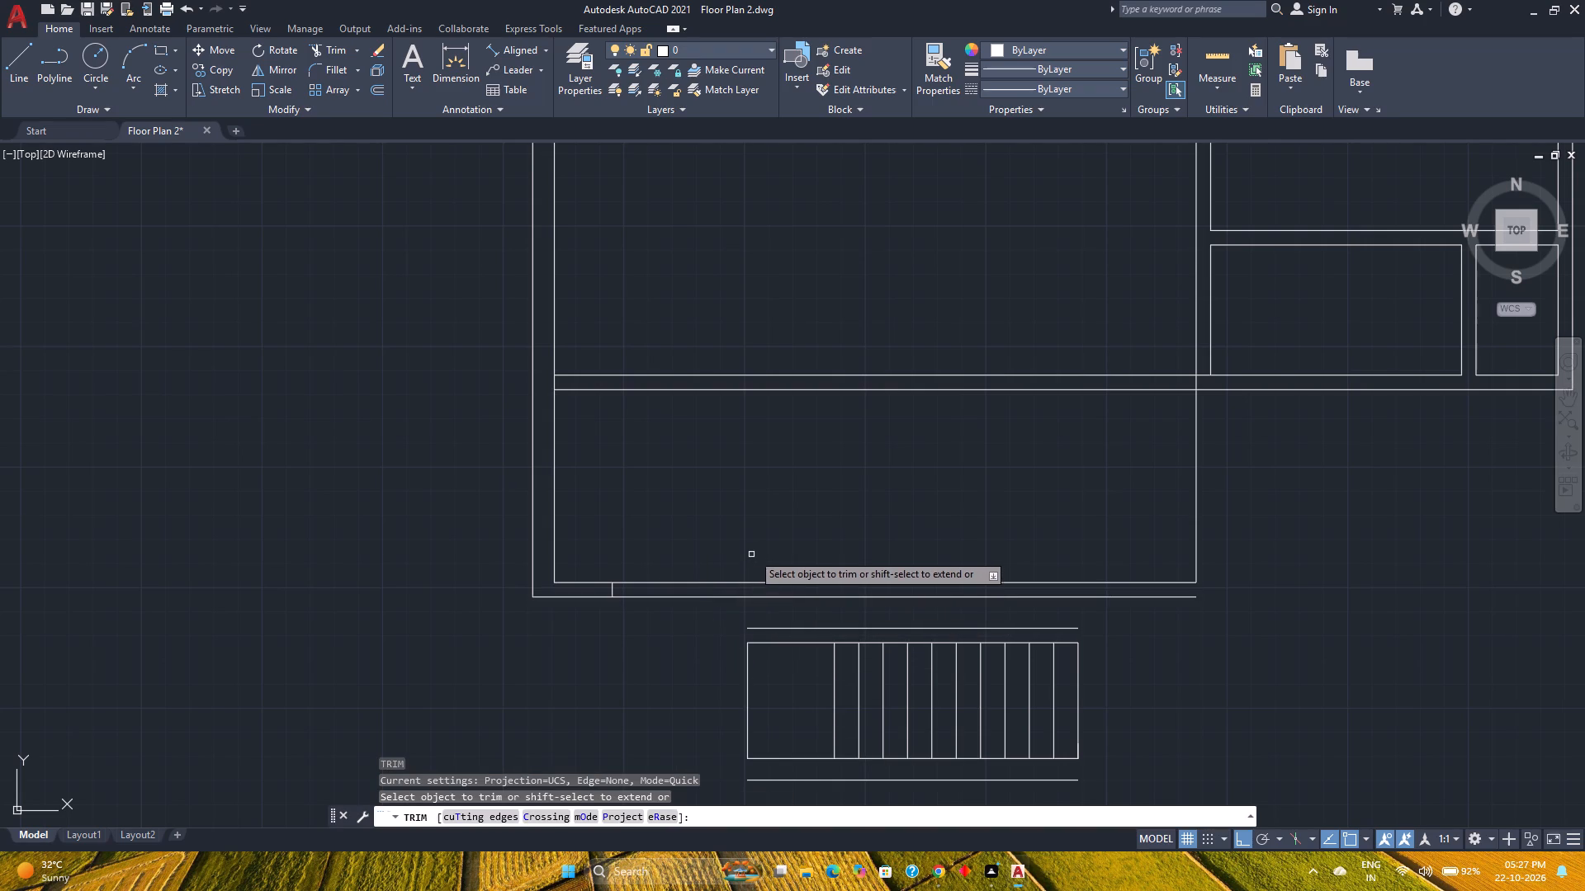
{"action": "left_click", "coordinate": [757, 545]}
{"action": "left_click", "coordinate": [756, 609]}
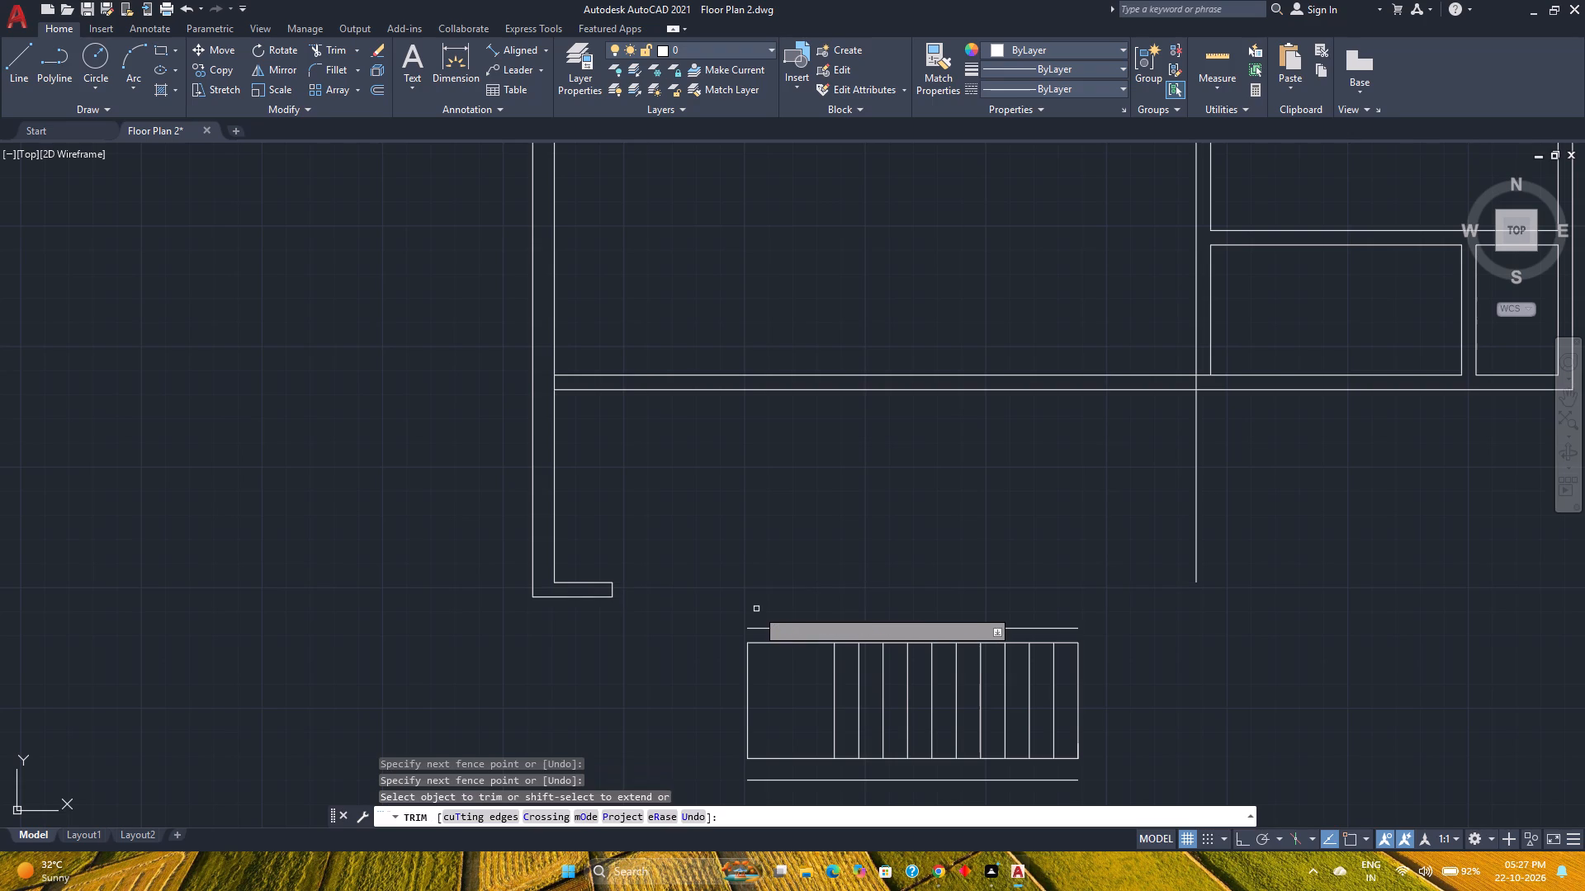
{"action": "key", "text": "Escape"}
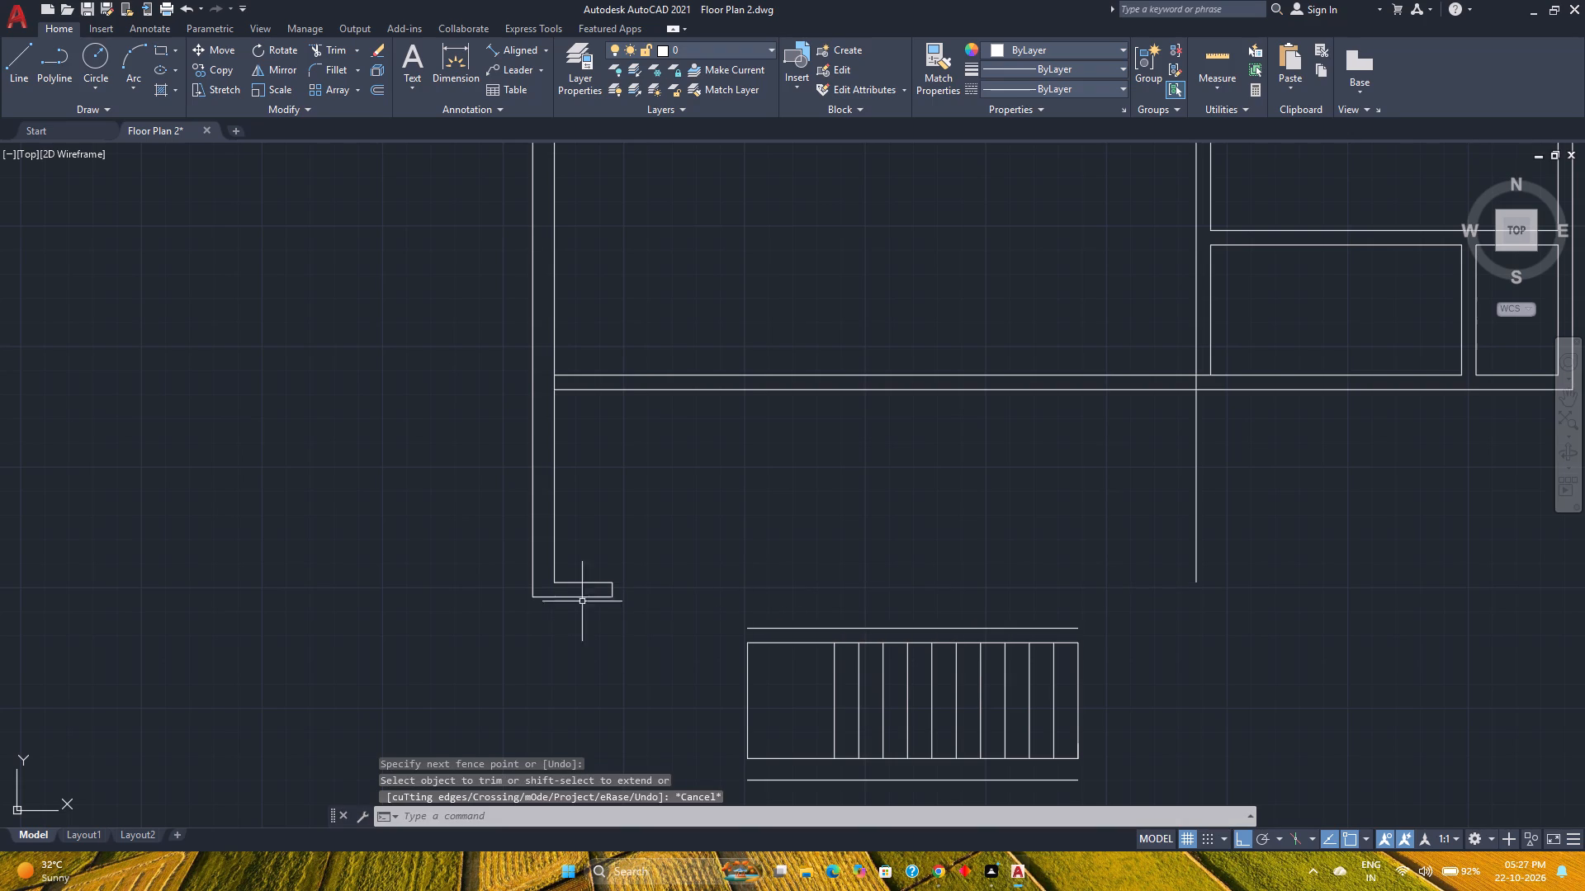
Move the outer line of the remaining south wall stub 3" south.
{"action": "left_click", "coordinate": [592, 597]}
{"action": "key", "text": "m"}
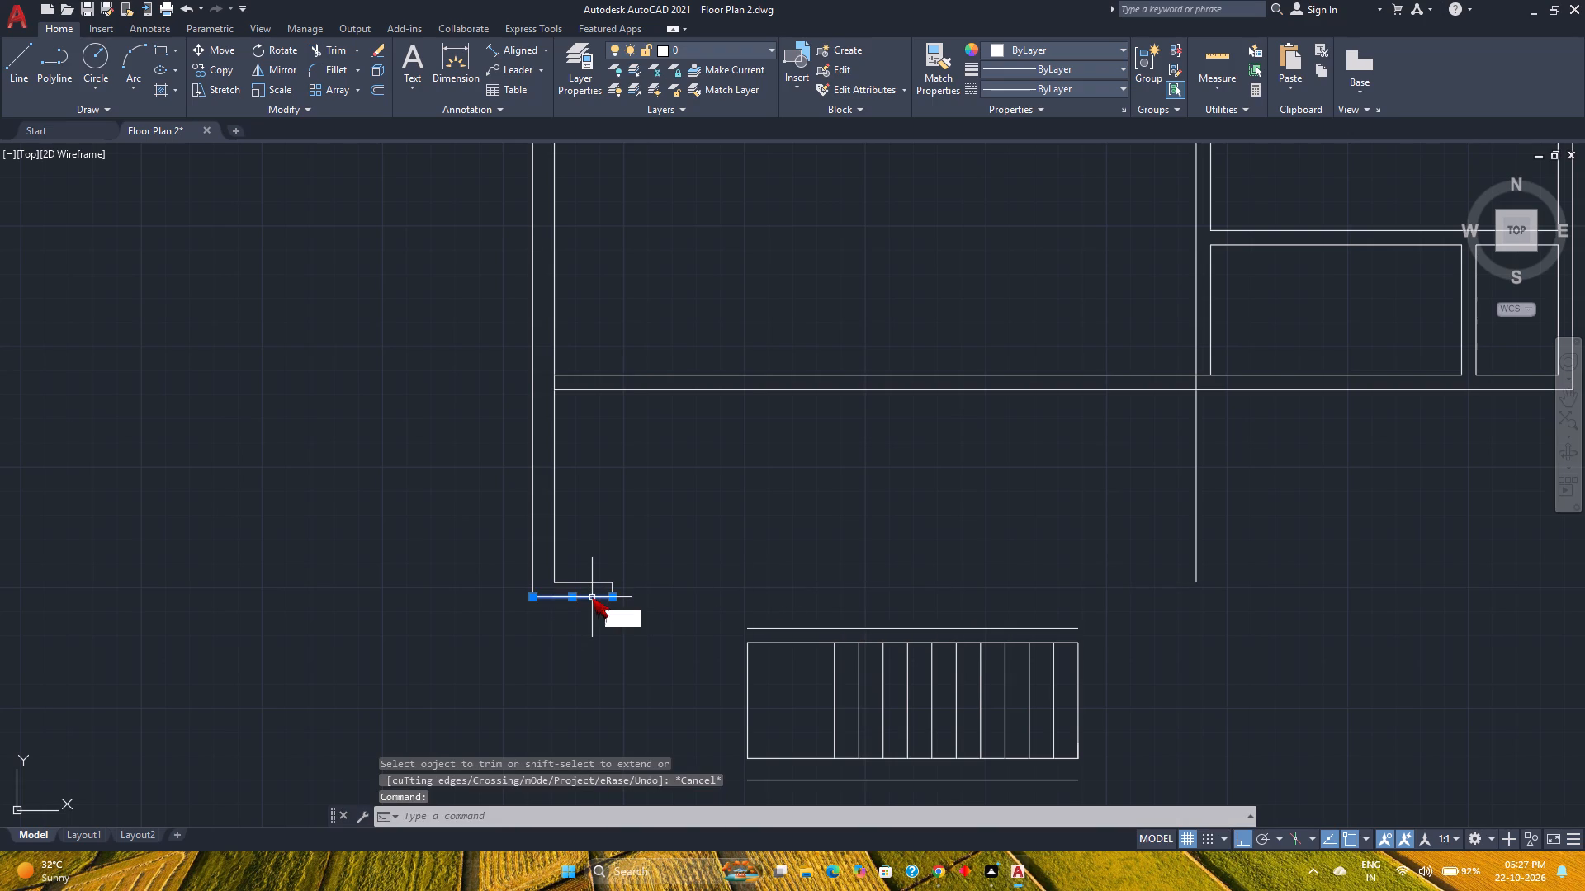
{"action": "key", "text": "Return"}
{"action": "scroll", "coordinate": [602, 599], "scroll_direction": "up", "scroll_amount": 4}
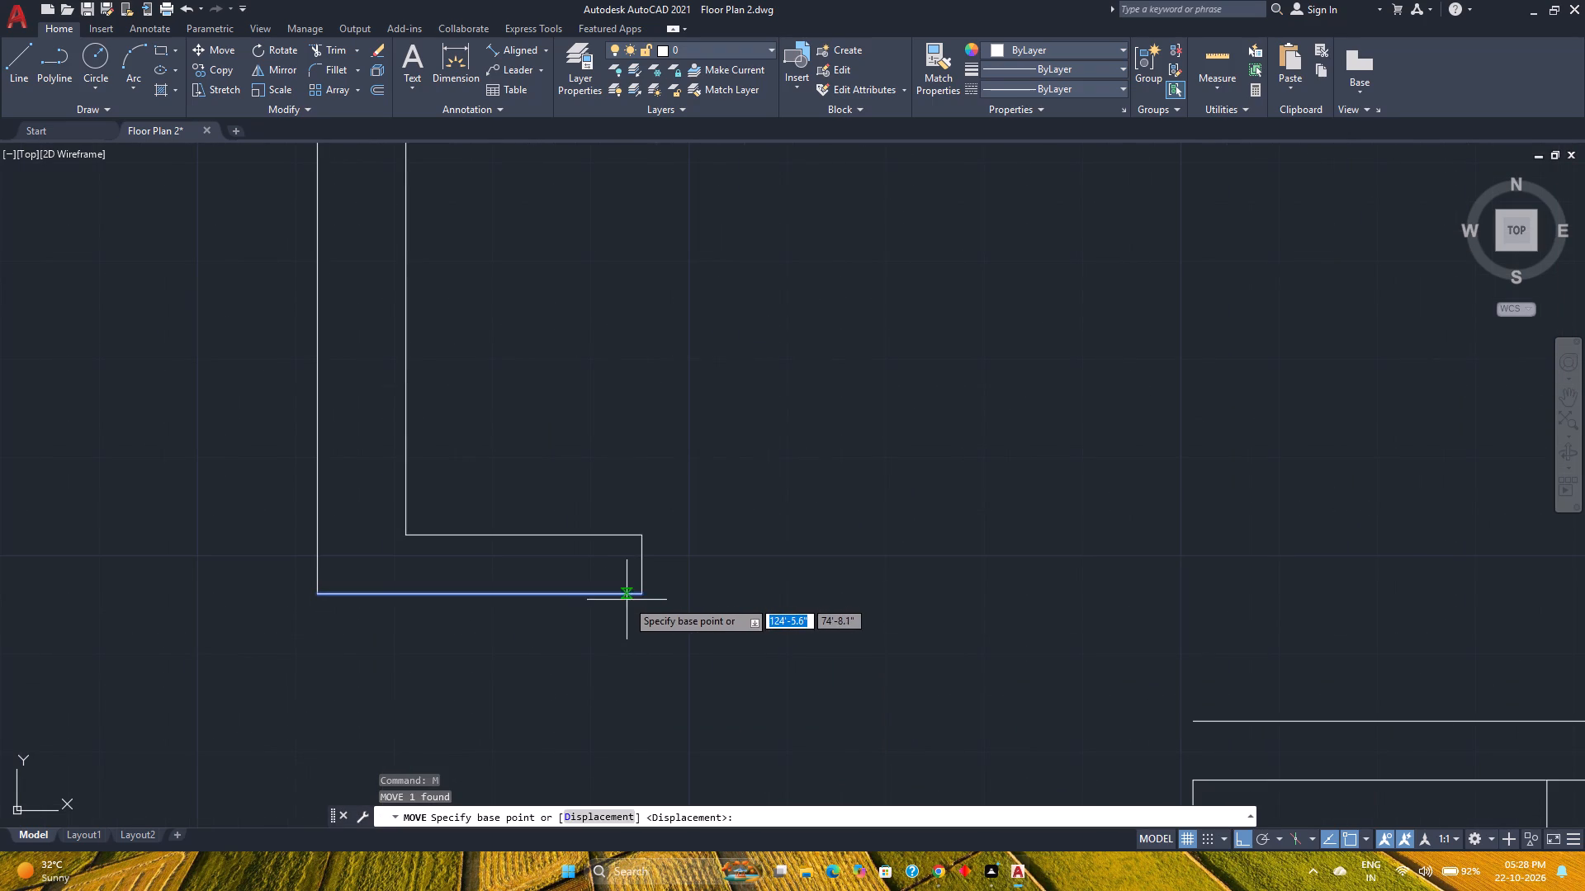
{"action": "left_click", "coordinate": [640, 595]}
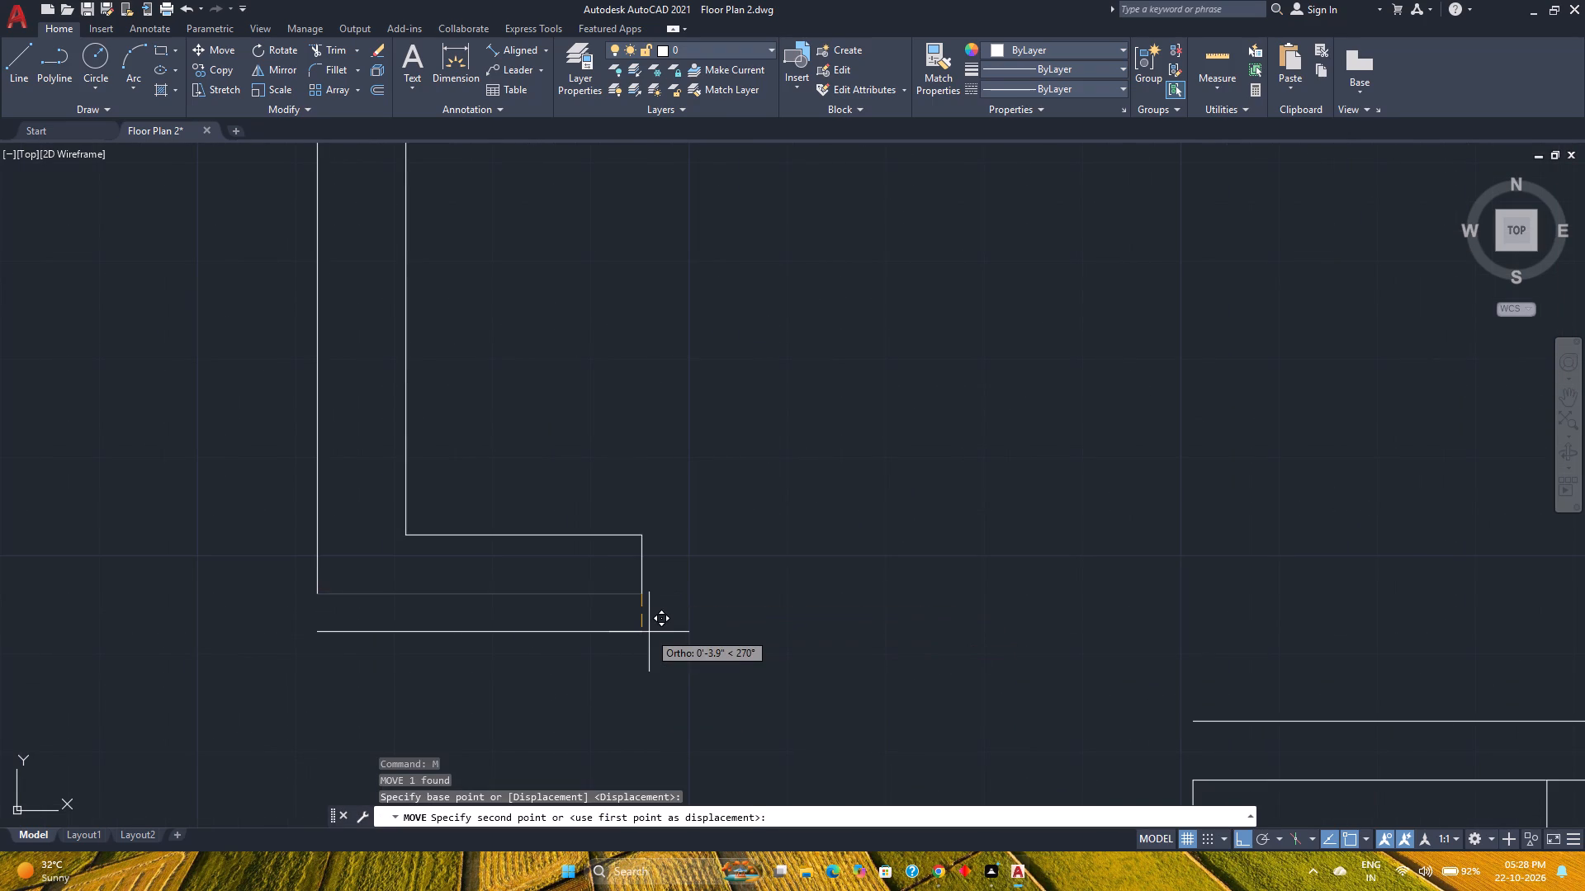
{"action": "key", "text": "3"}
{"action": "key", "text": "Return"}
{"action": "scroll", "coordinate": [482, 639], "scroll_direction": "down", "scroll_amount": 3}
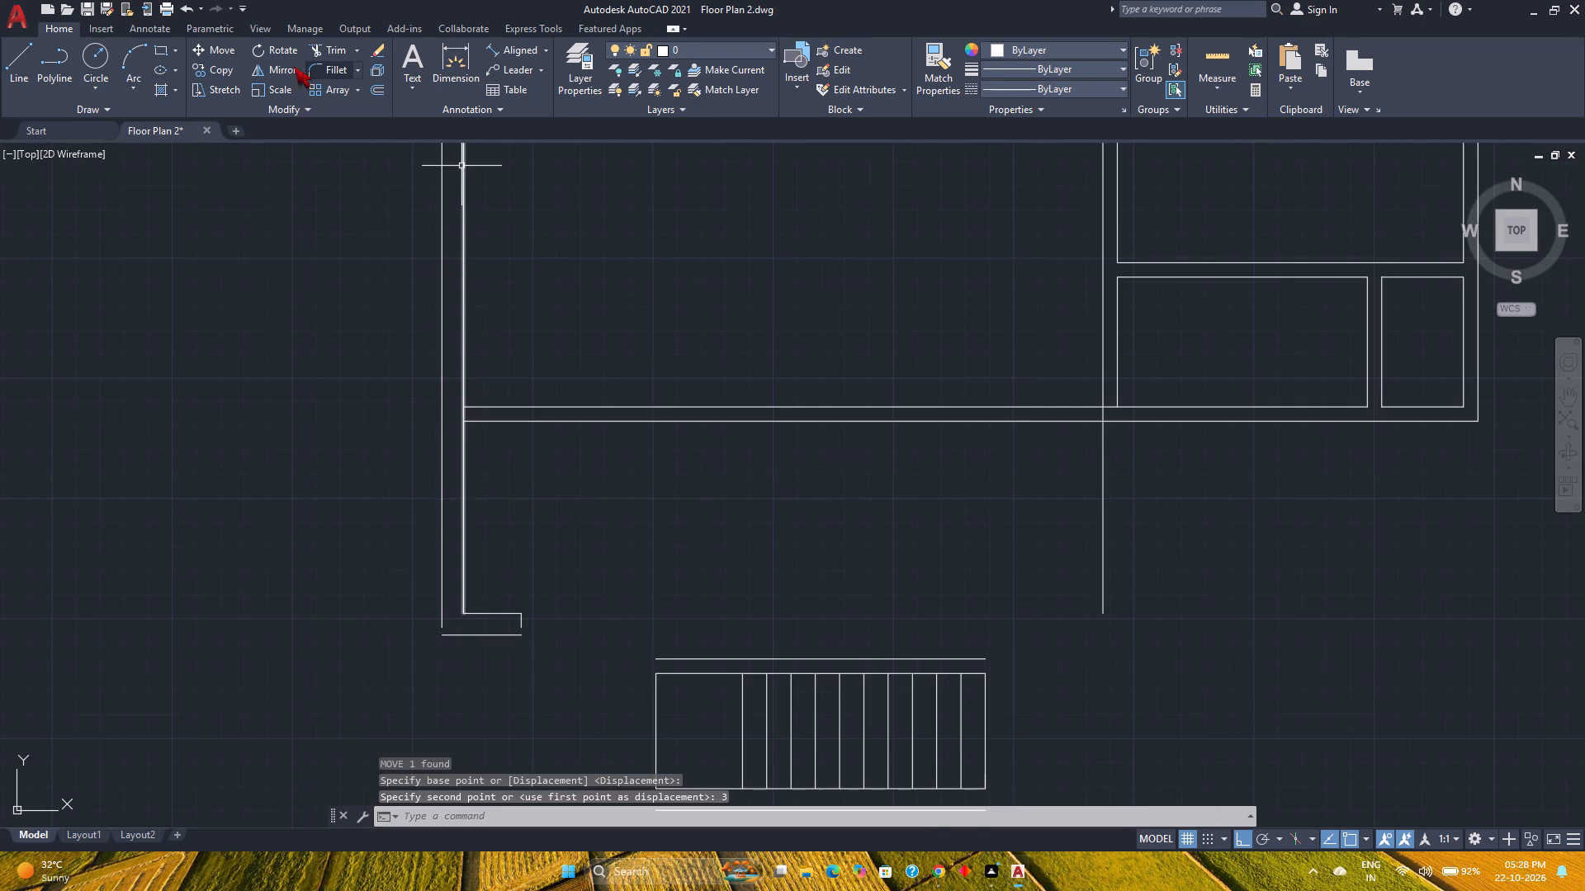
Fillet the stub's outer line to the outer west wall line and to the short cross line, forming square corners.
{"action": "left_click", "coordinate": [324, 72]}
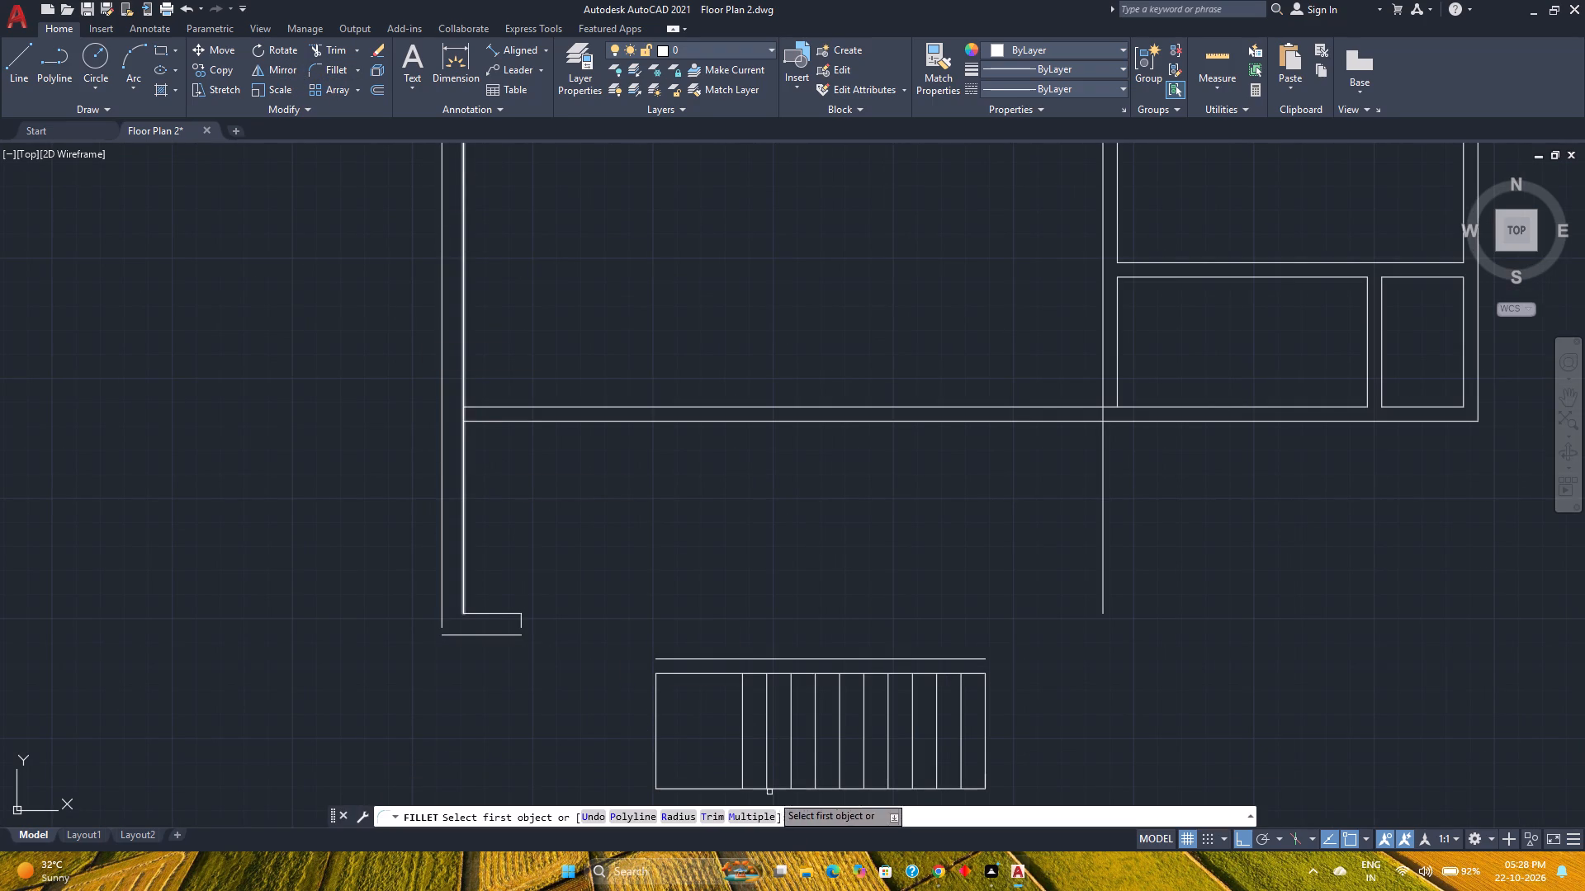
{"action": "left_click", "coordinate": [757, 814]}
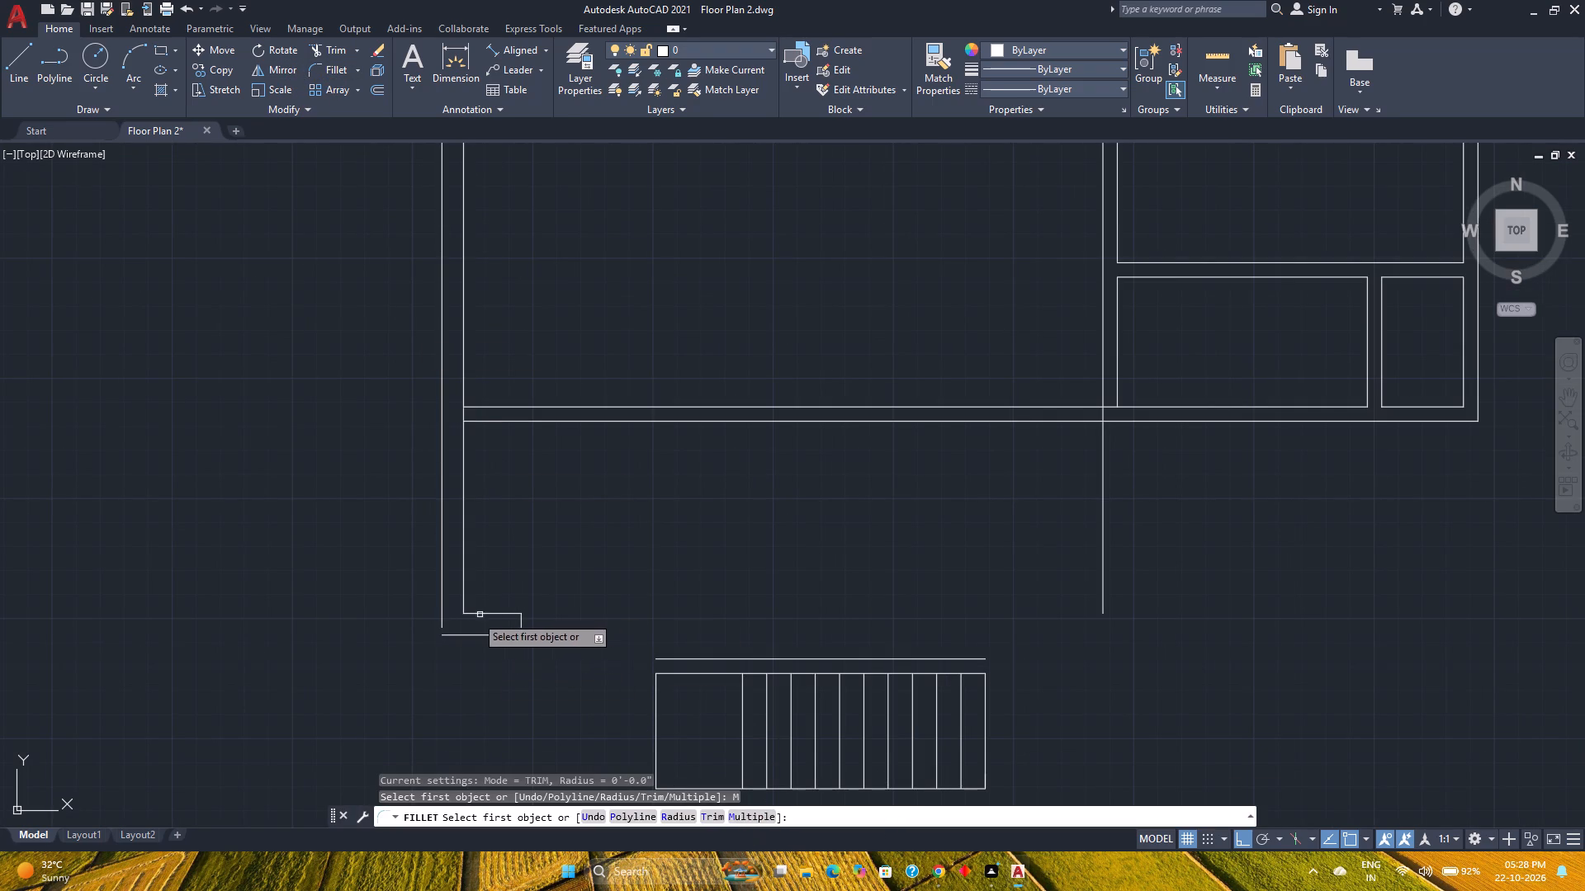
{"action": "left_click", "coordinate": [442, 620]}
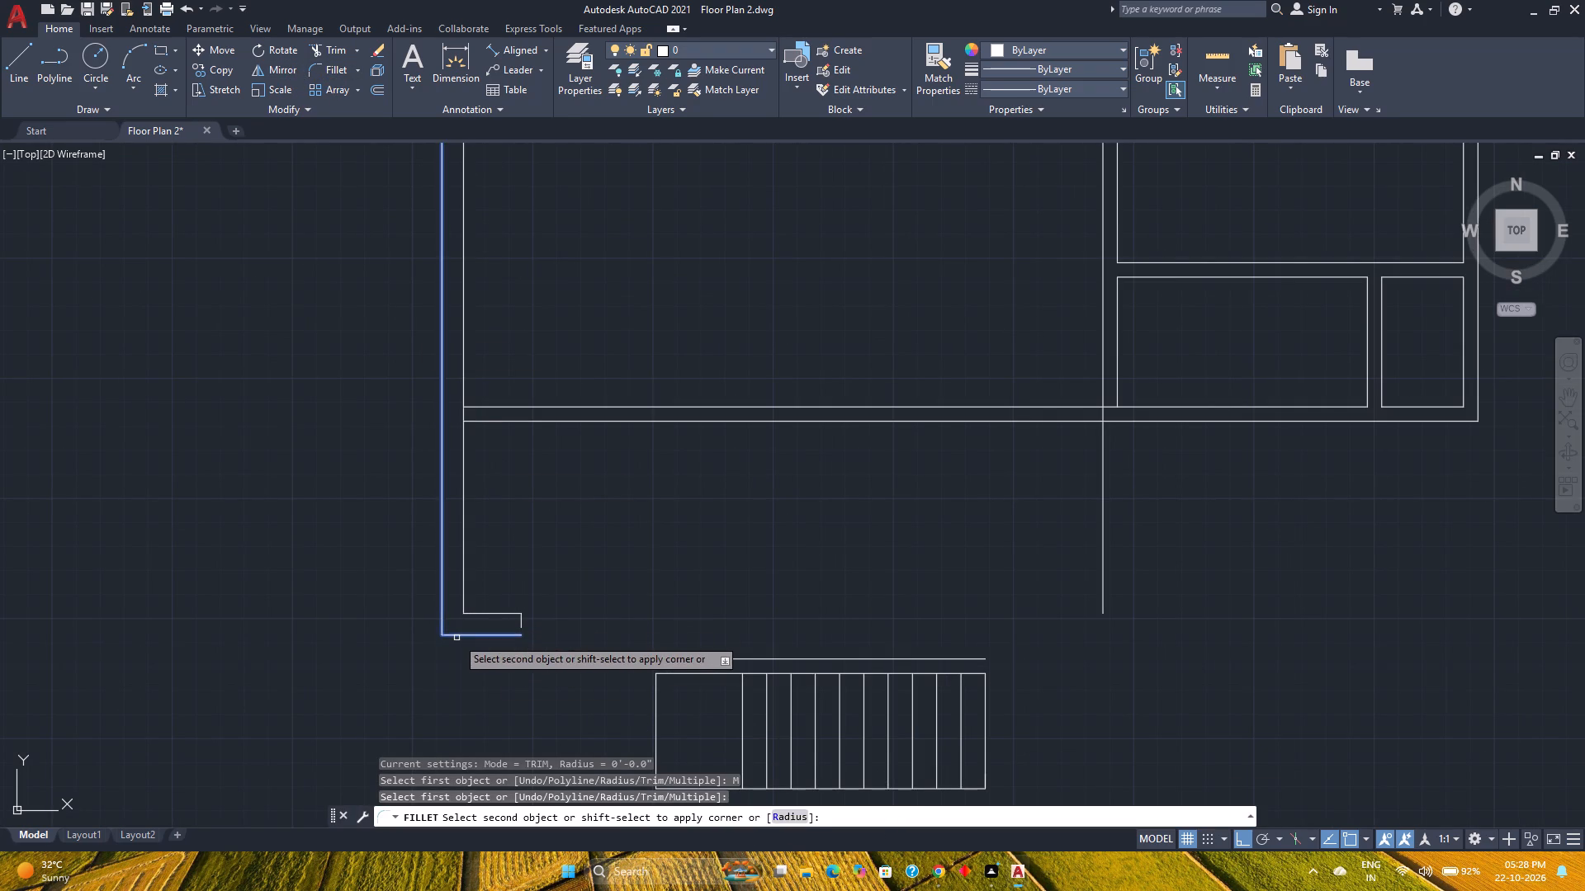
{"action": "left_click", "coordinate": [457, 638]}
{"action": "left_click", "coordinate": [485, 635]}
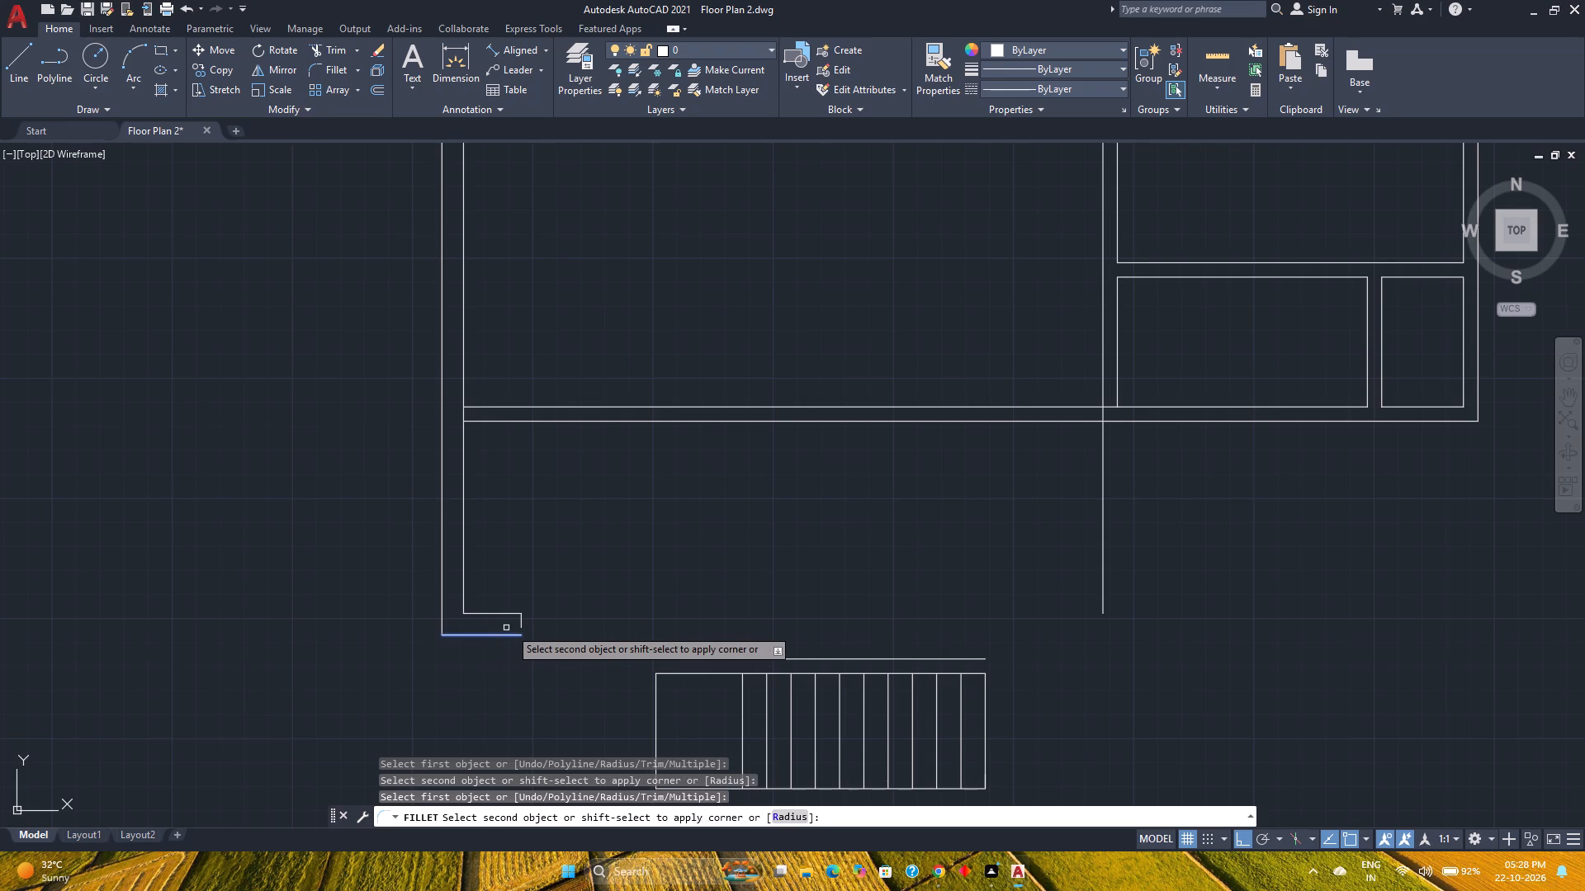
{"action": "left_click", "coordinate": [520, 625]}
{"action": "key", "text": "Escape"}
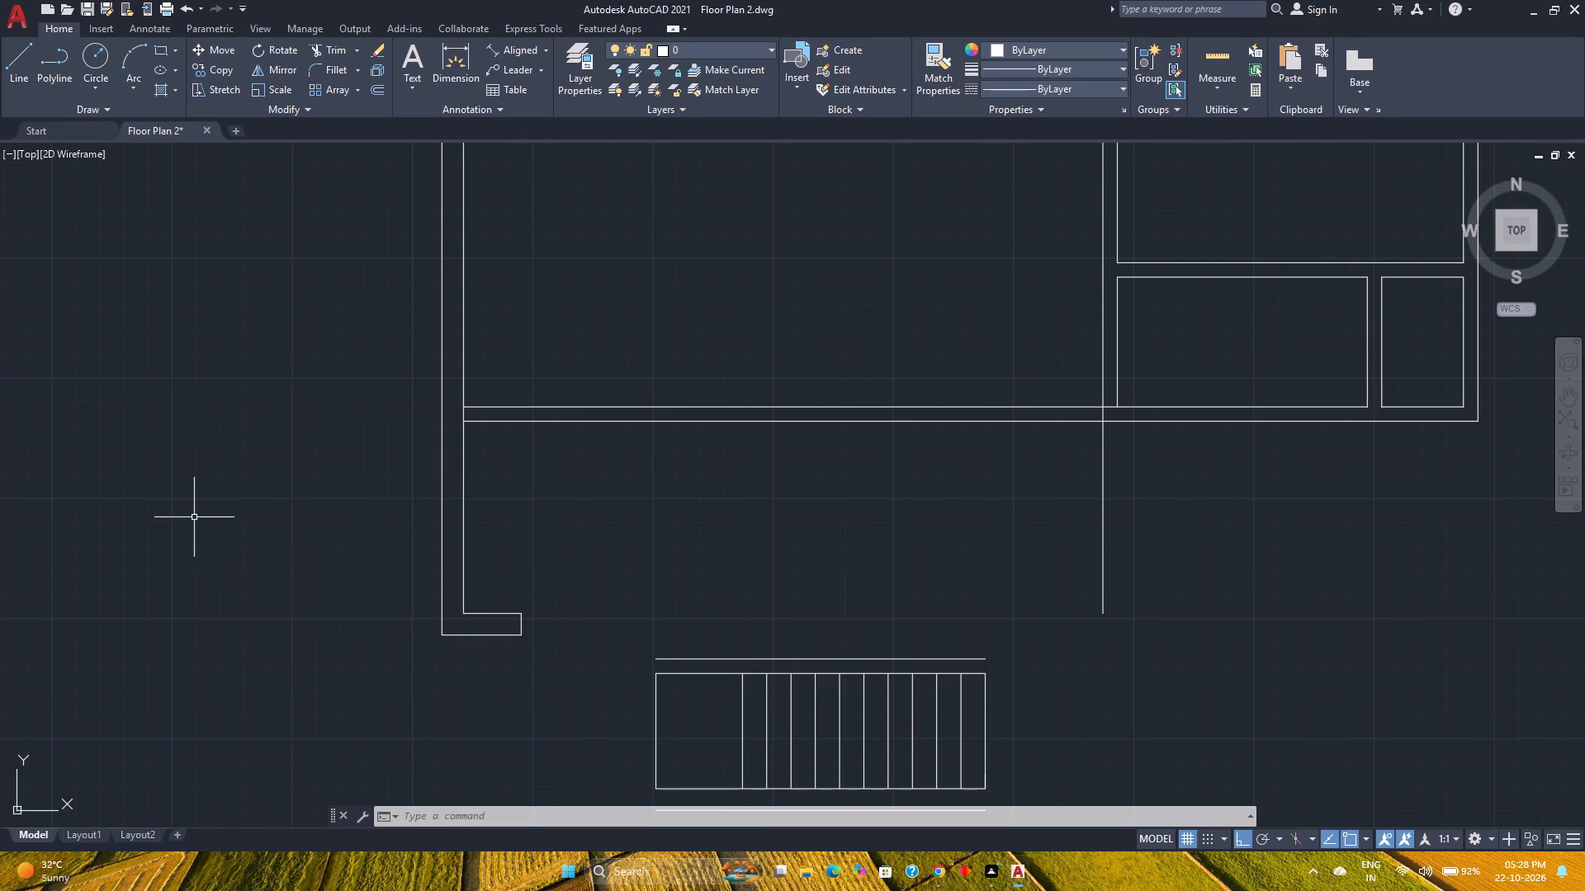
Draw a vertical line about 5'-4" long south from the stub's outer southeast corner, ending level with the staircase's south edge.
{"action": "left_click", "coordinate": [23, 55]}
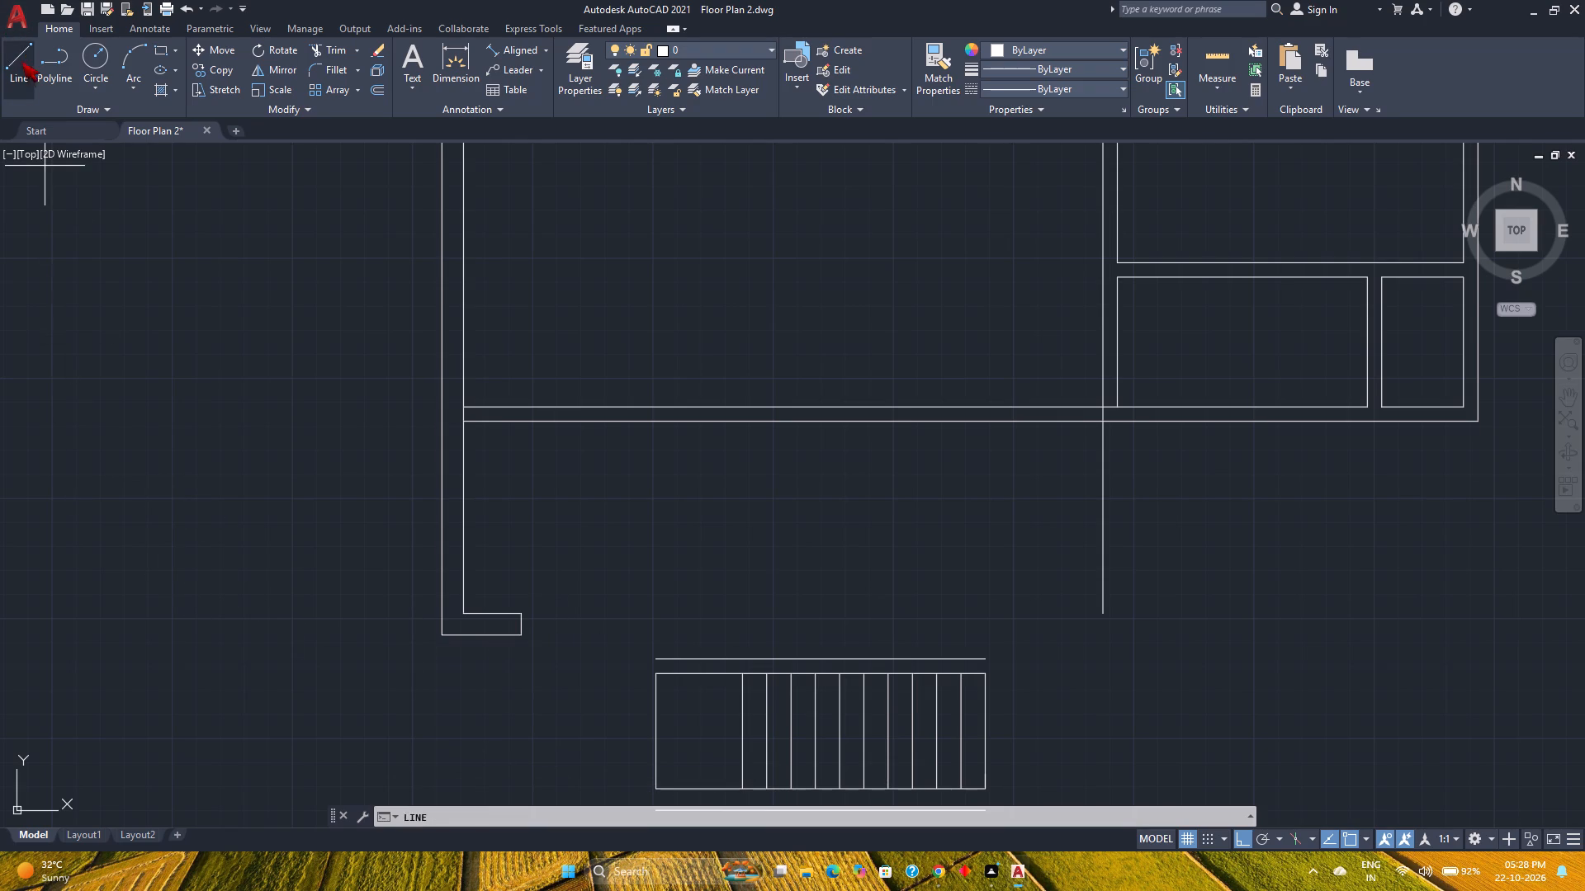
{"action": "left_click", "coordinate": [518, 639]}
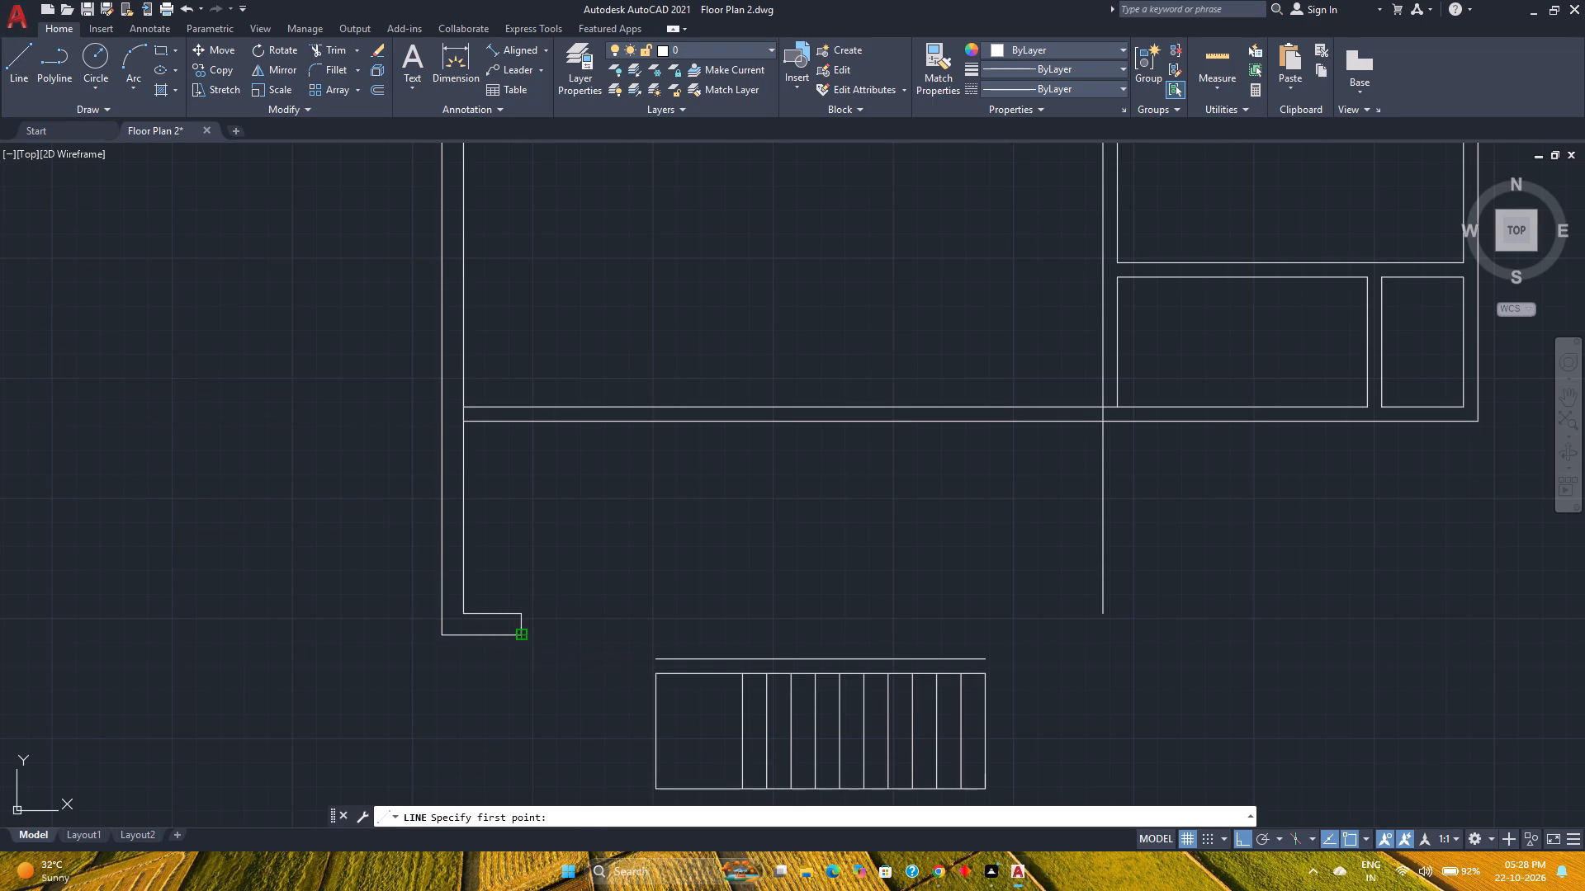
{"action": "middle_click_drag", "start_coordinate": [537, 763], "coordinate": [514, 593]}
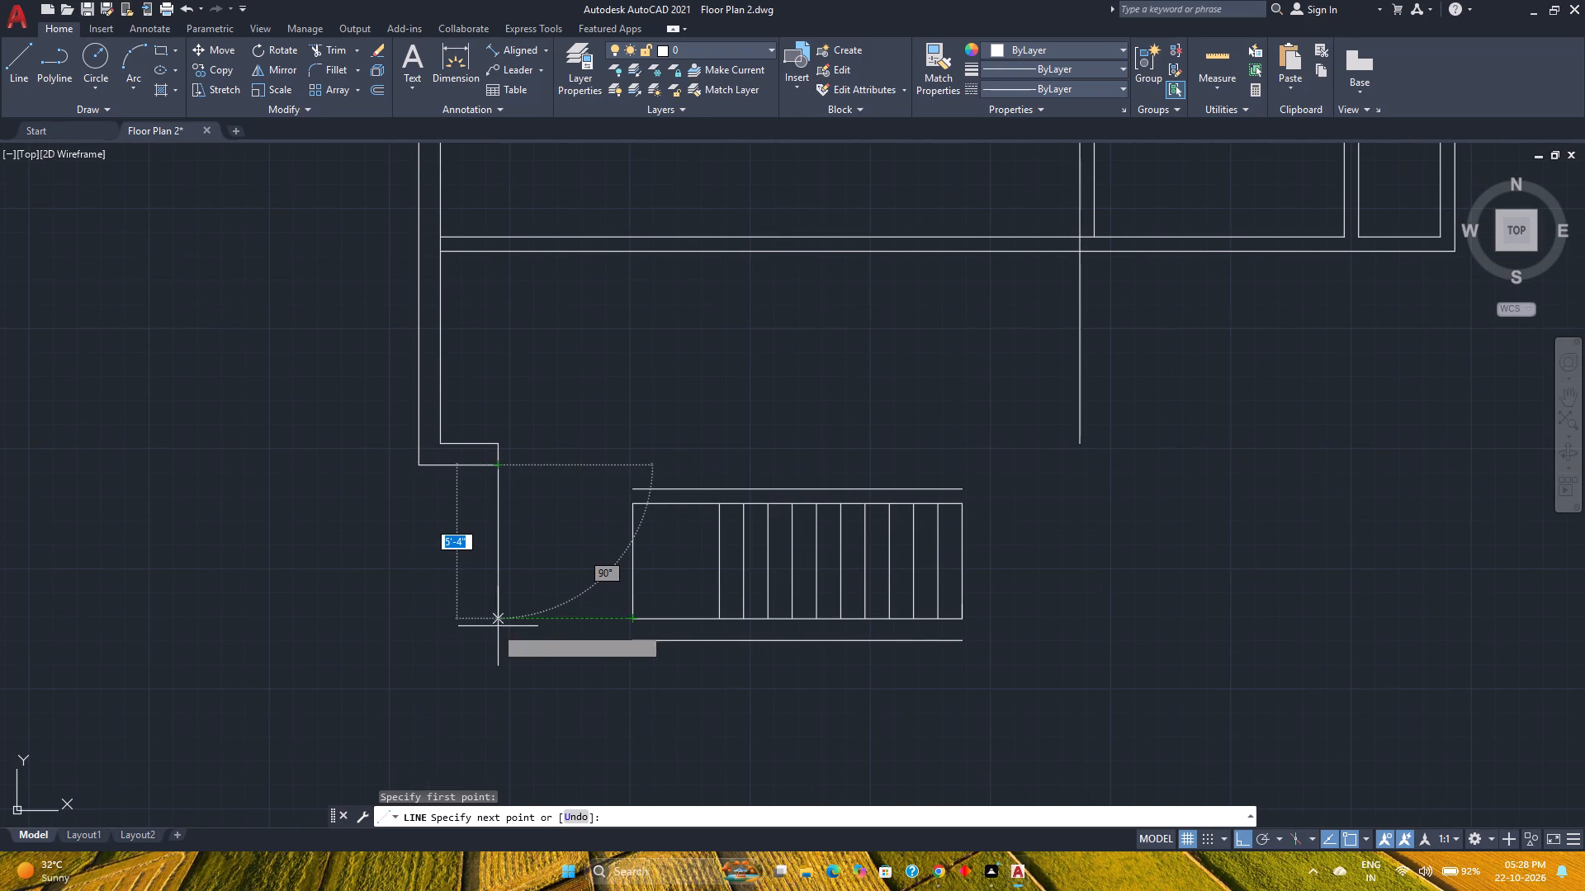
{"action": "left_click", "coordinate": [502, 621]}
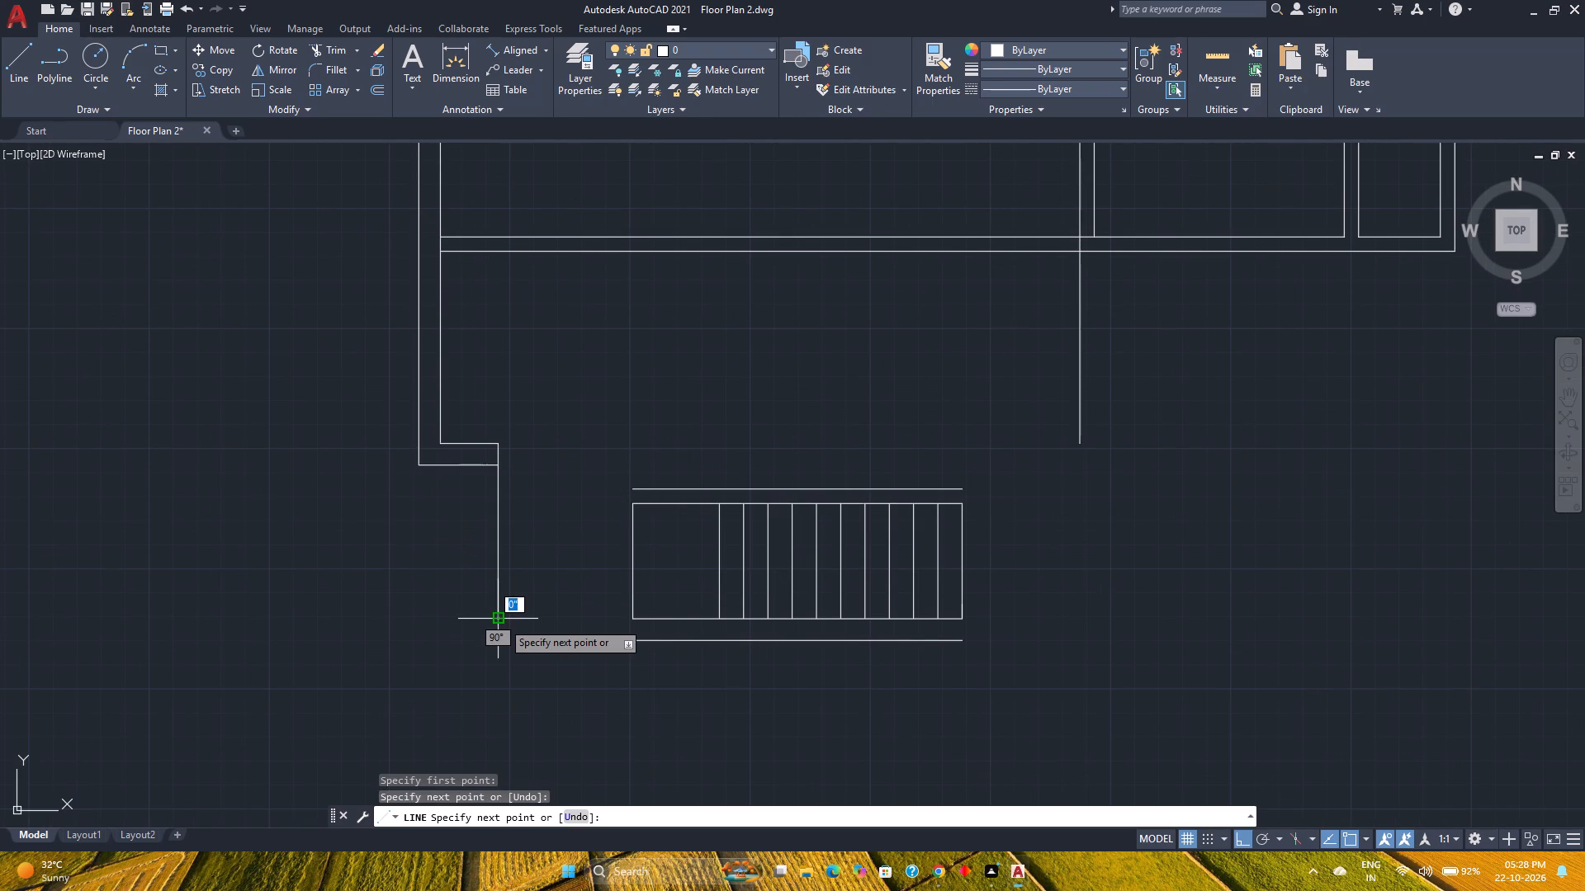
{"action": "key", "text": "Escape"}
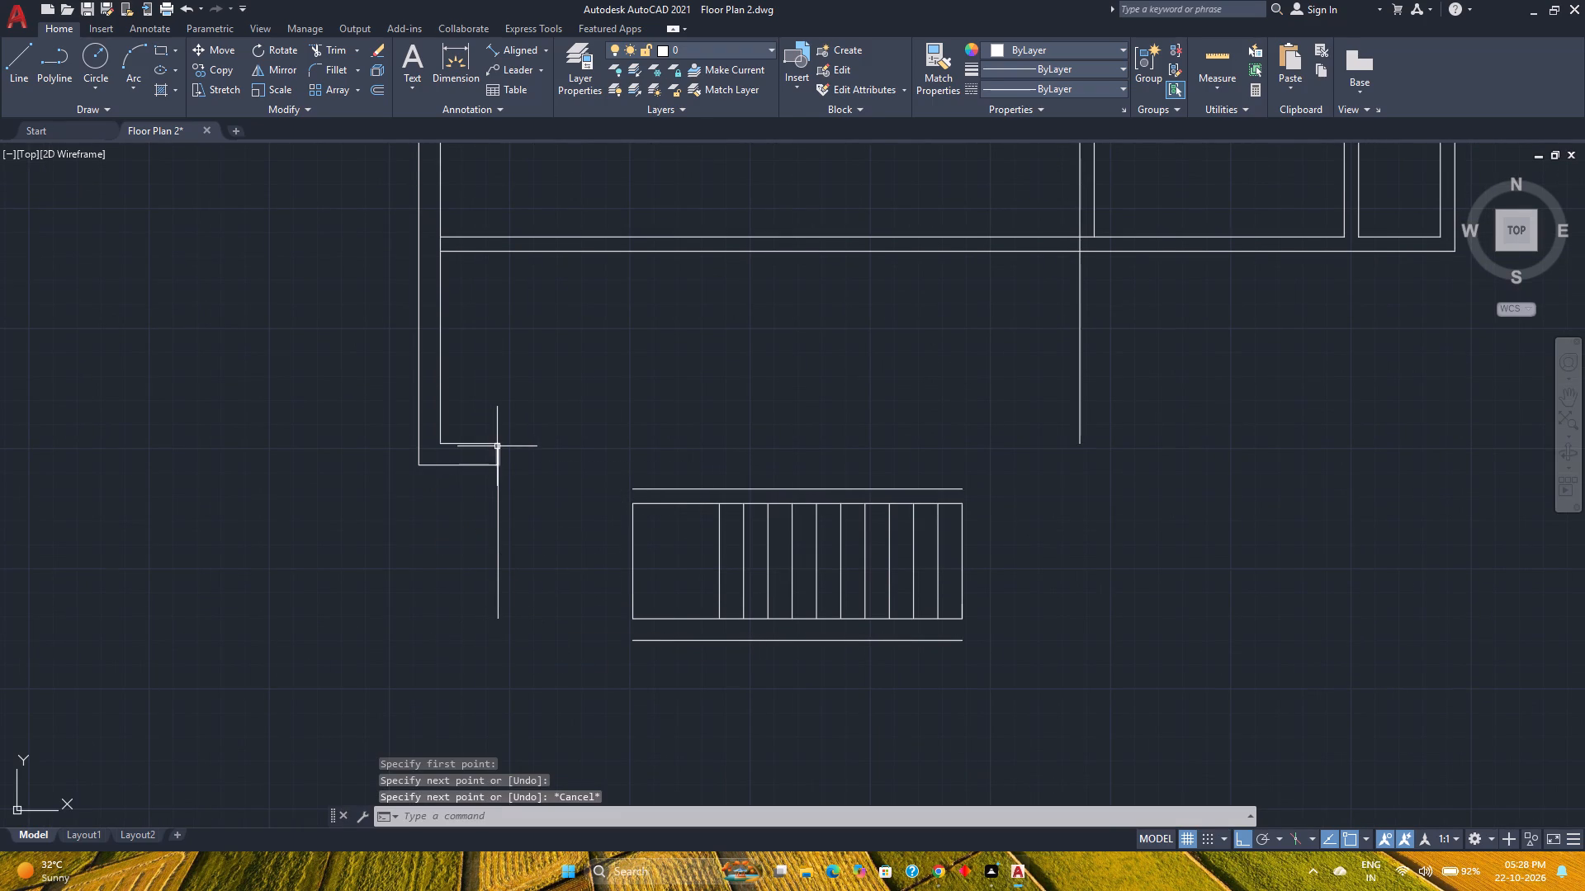
Join the short cross line and the new vertical line below it into one line.
{"action": "left_click", "coordinate": [497, 446]}
{"action": "left_click", "coordinate": [504, 497]}
{"action": "left_click", "coordinate": [486, 502]}
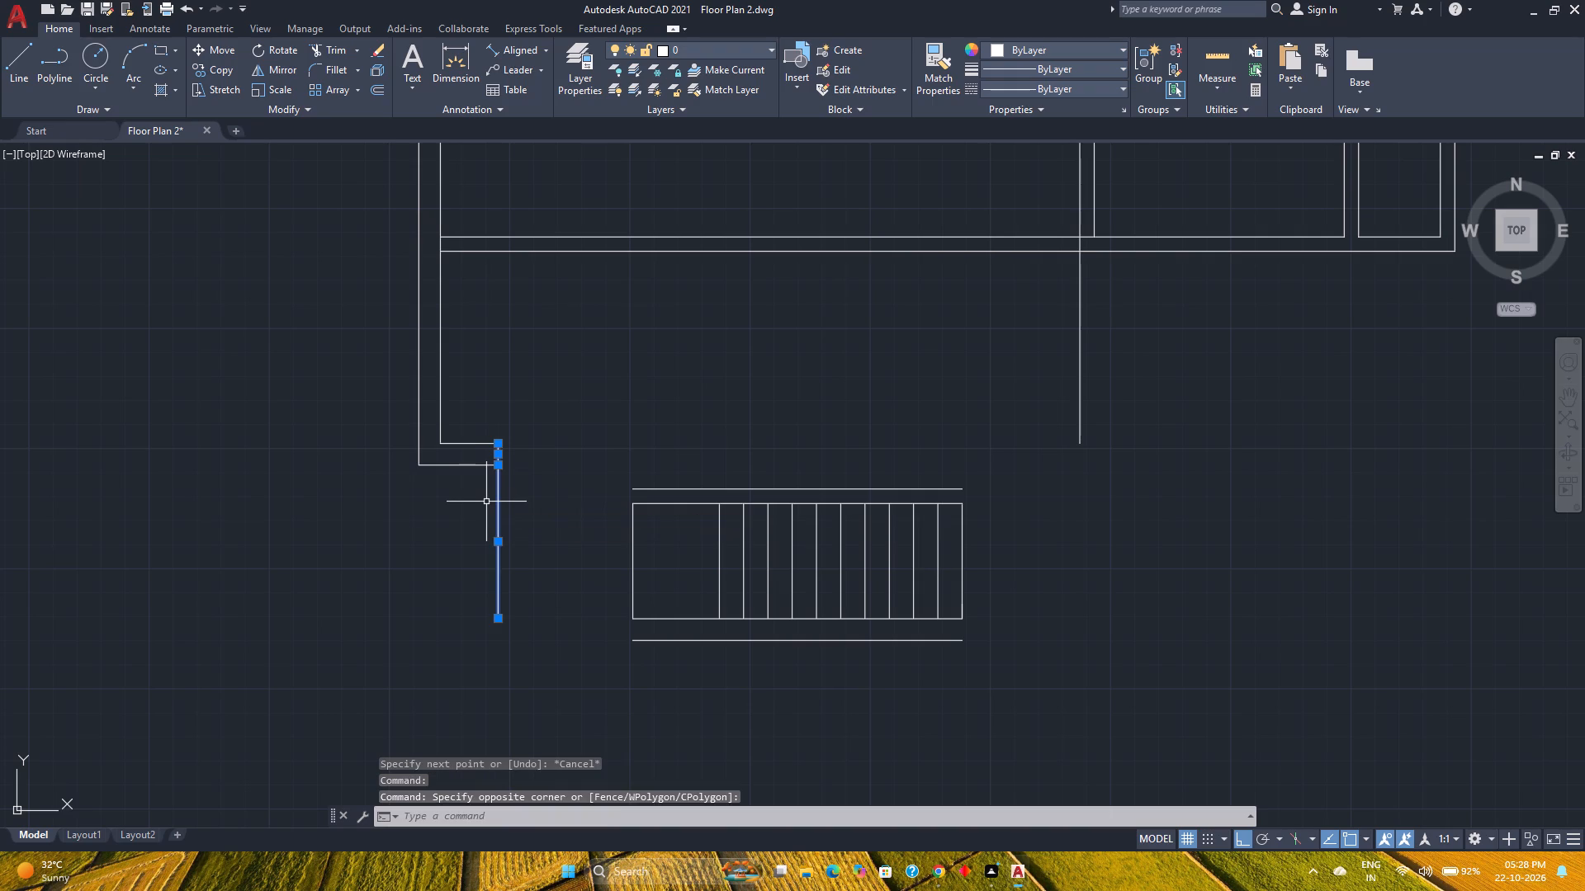
{"action": "key", "text": "j"}
{"action": "key", "text": "Return"}
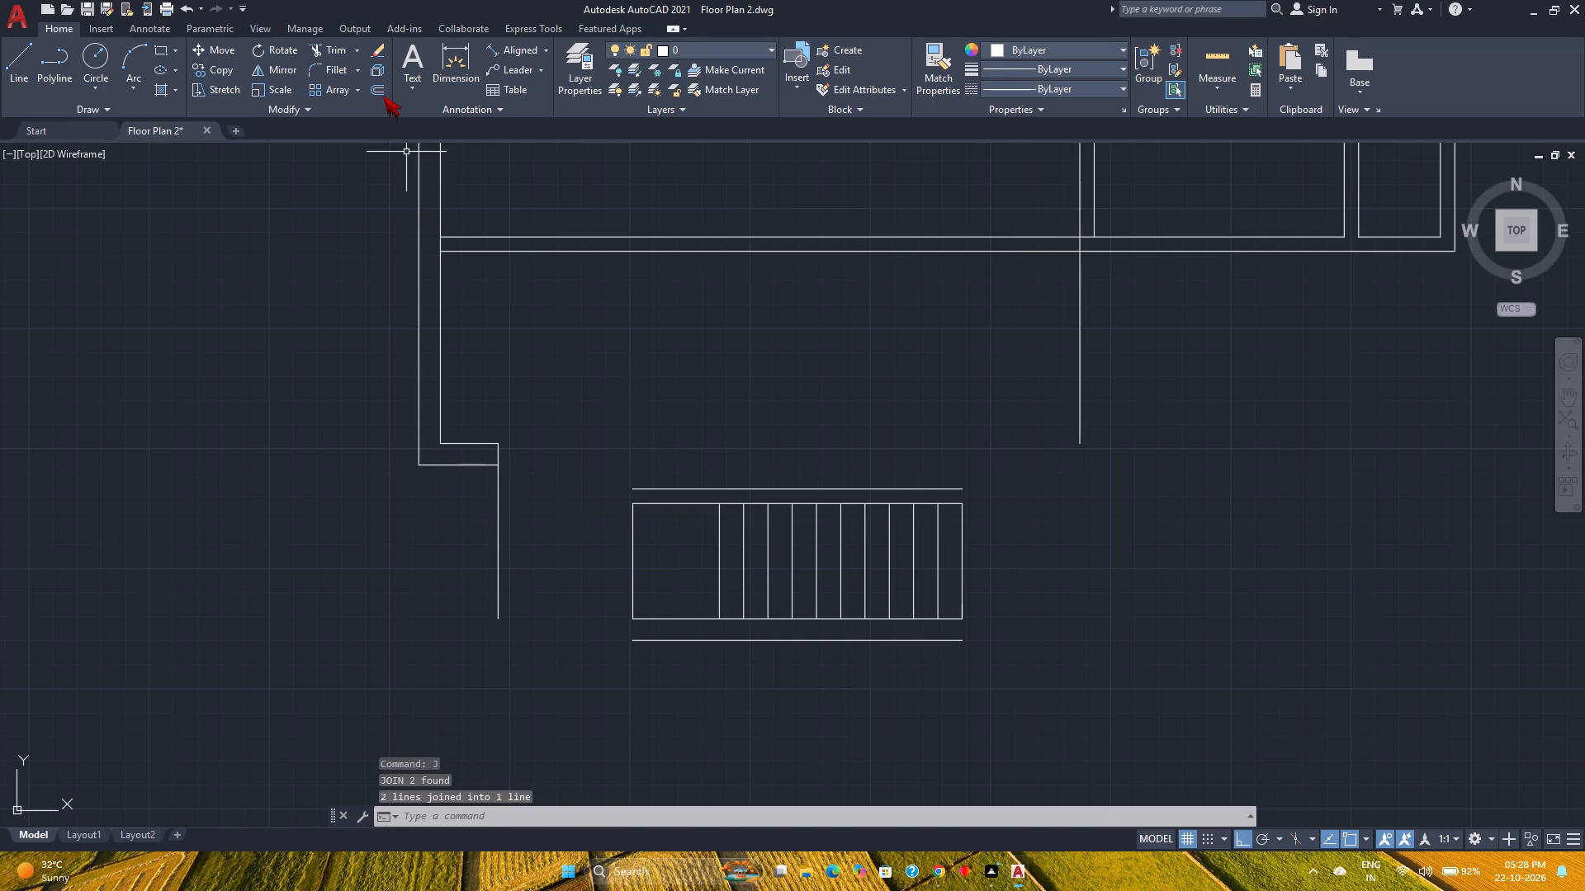
Offset the joined vertical line 9" to the east to give the wall its thickness.
{"action": "left_click", "coordinate": [383, 96]}
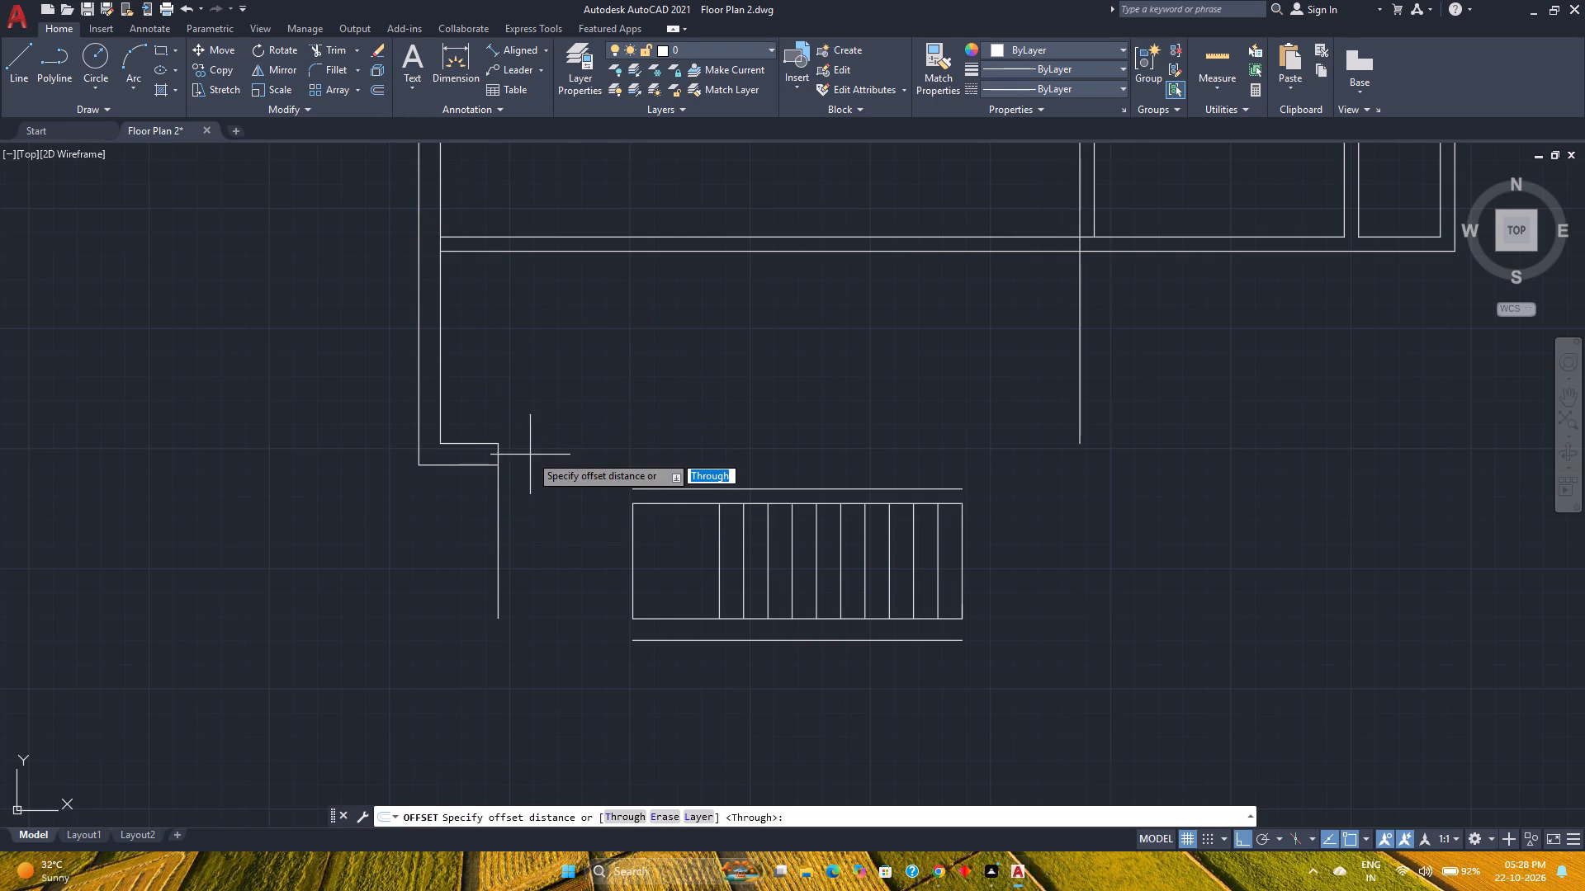
{"action": "key", "text": "9"}
{"action": "key", "text": "Return"}
{"action": "left_click", "coordinate": [498, 514]}
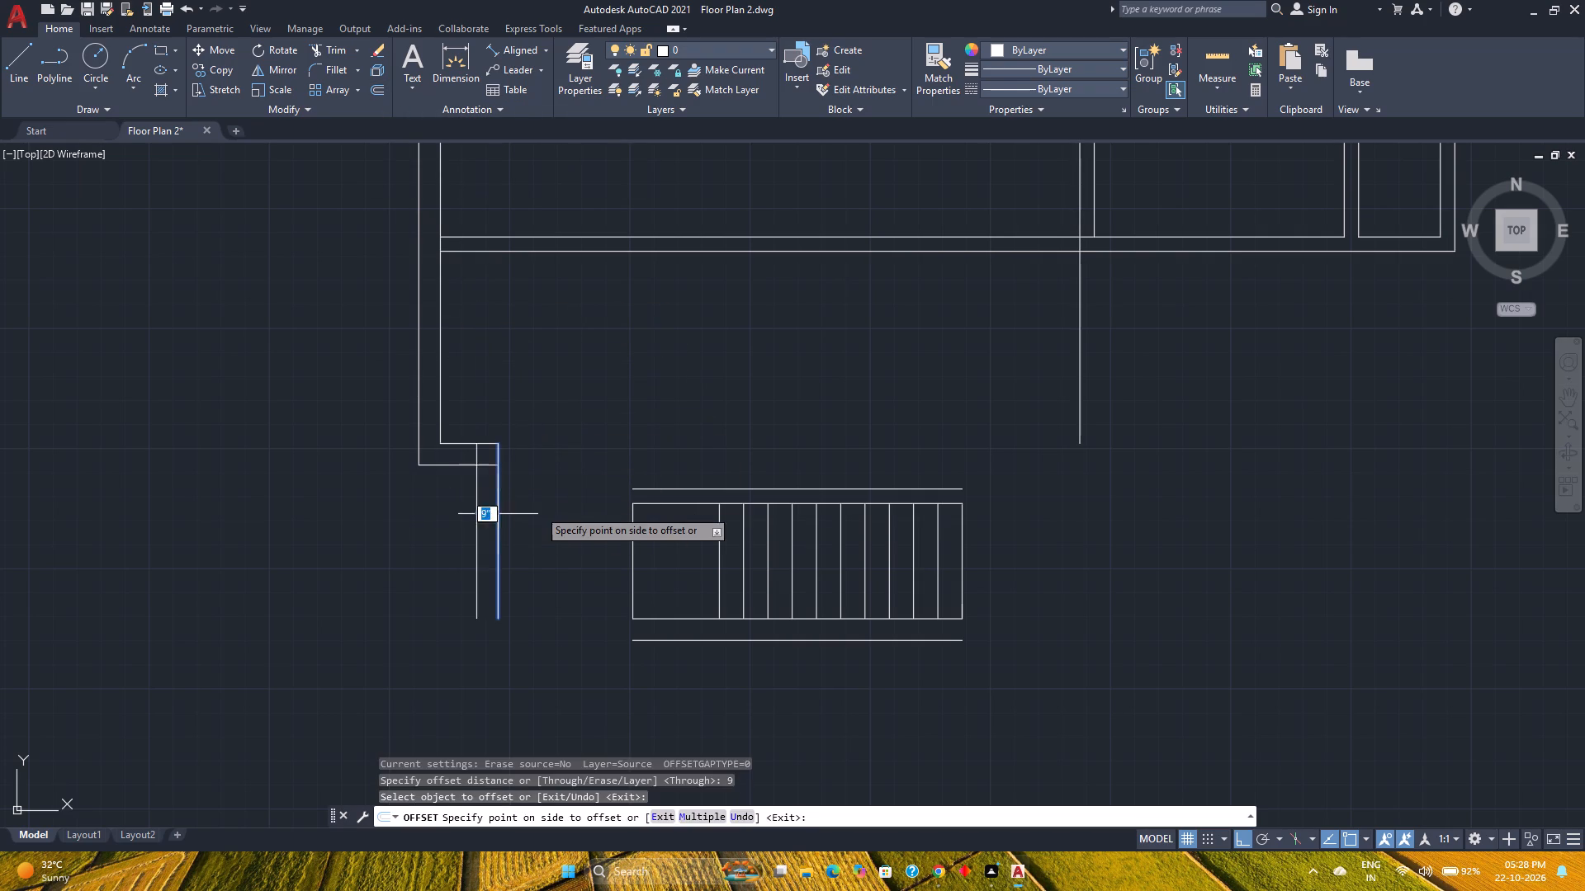
{"action": "left_click", "coordinate": [556, 509]}
Fillet the stub's inner line to the offset line and its outer line to the original vertical line, squaring both wall corners.
{"action": "left_click", "coordinate": [322, 72]}
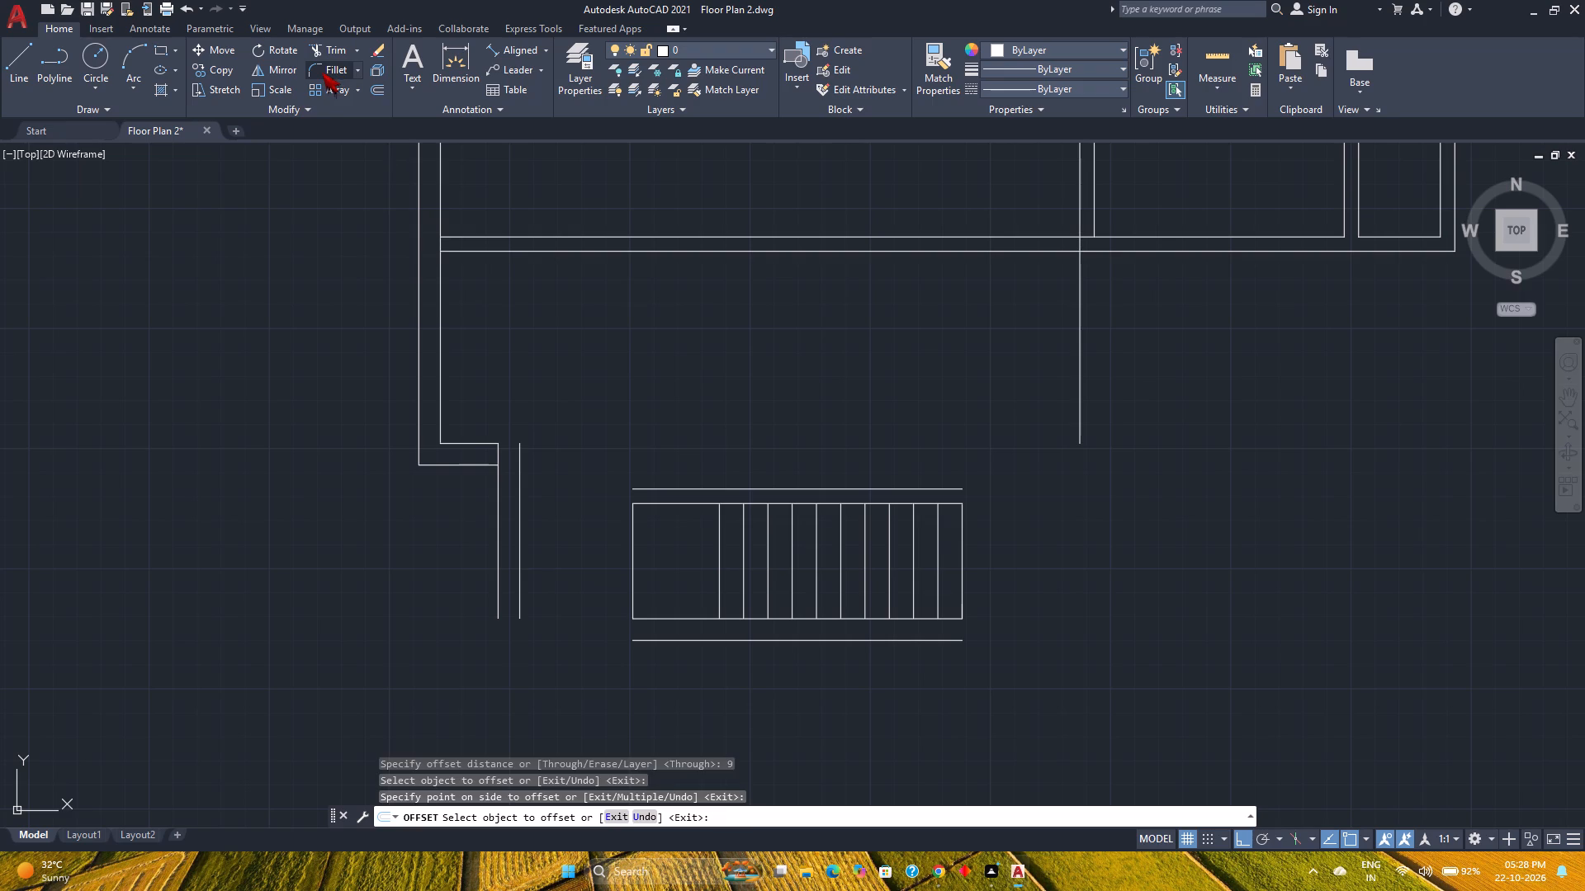
{"action": "left_click", "coordinate": [489, 443]}
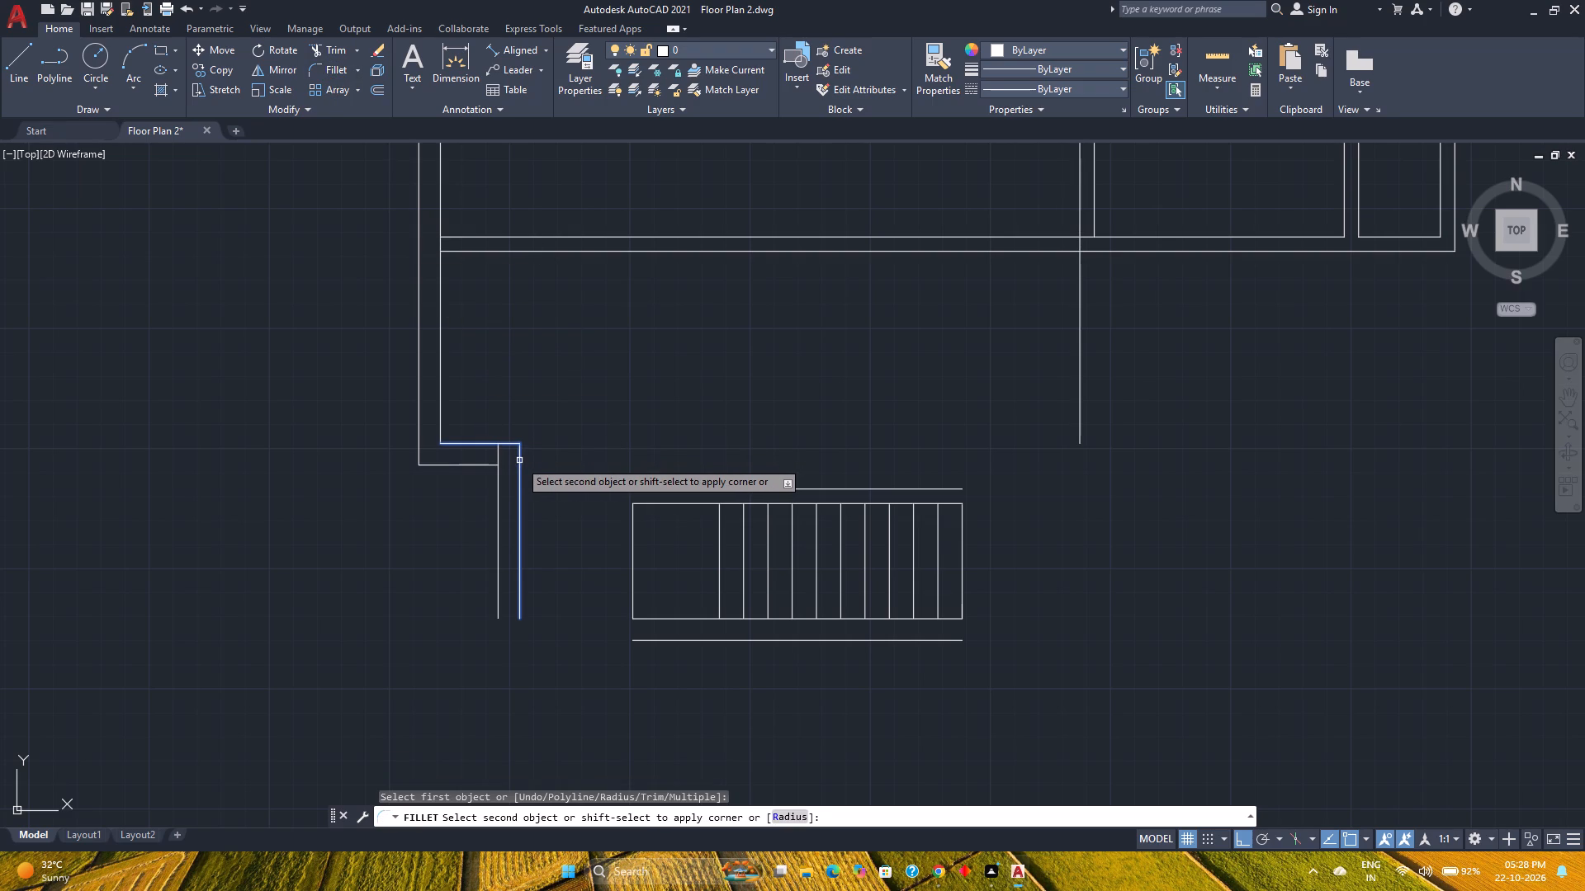
{"action": "left_click", "coordinate": [519, 460]}
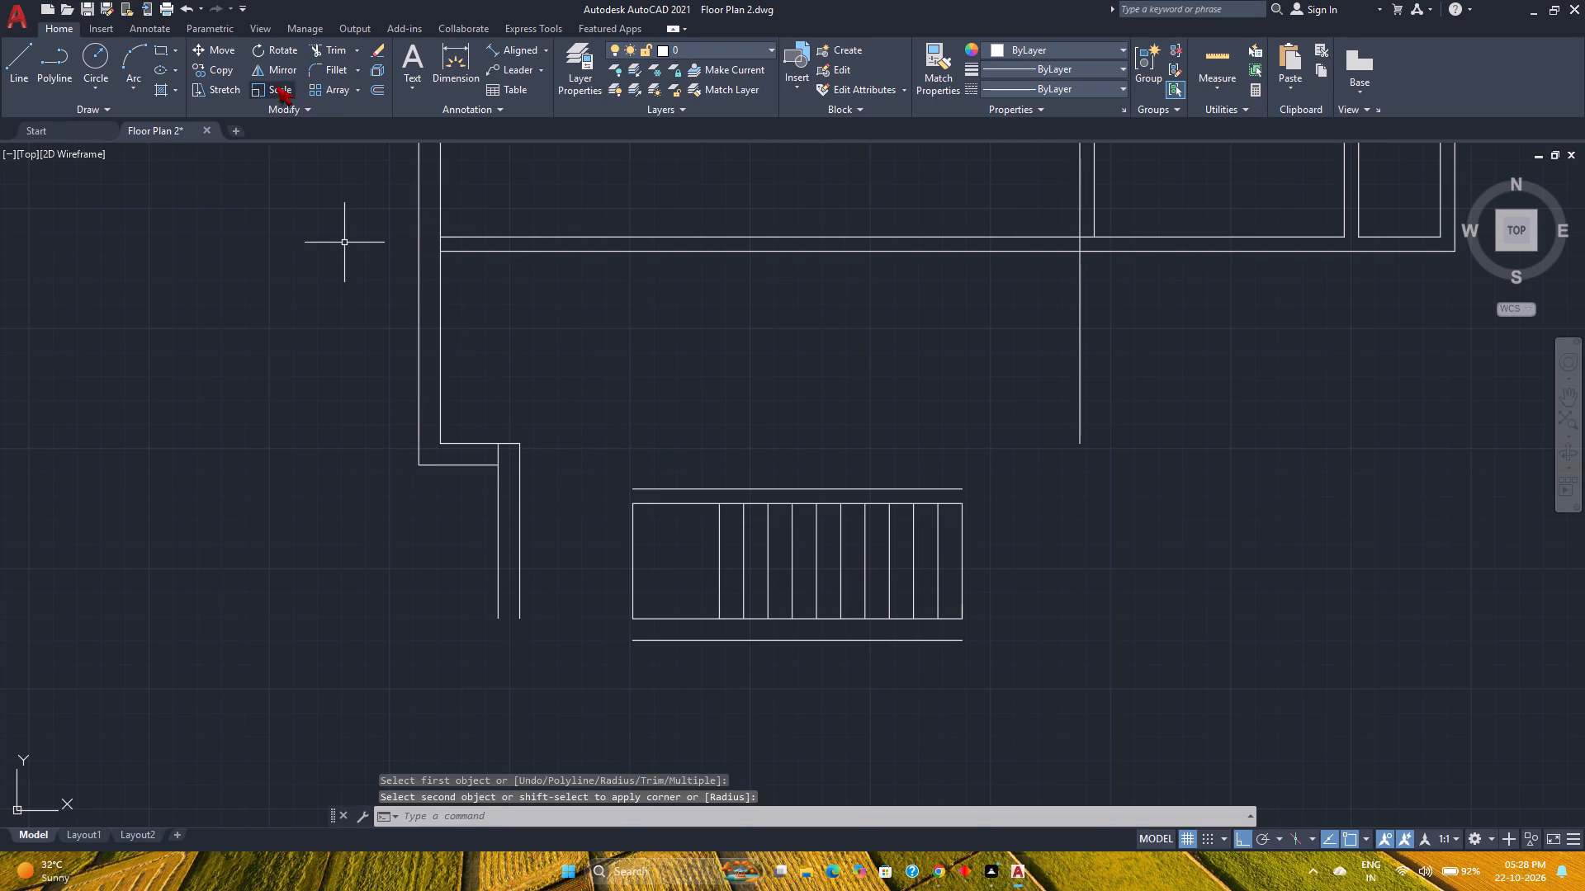
{"action": "left_click", "coordinate": [324, 74]}
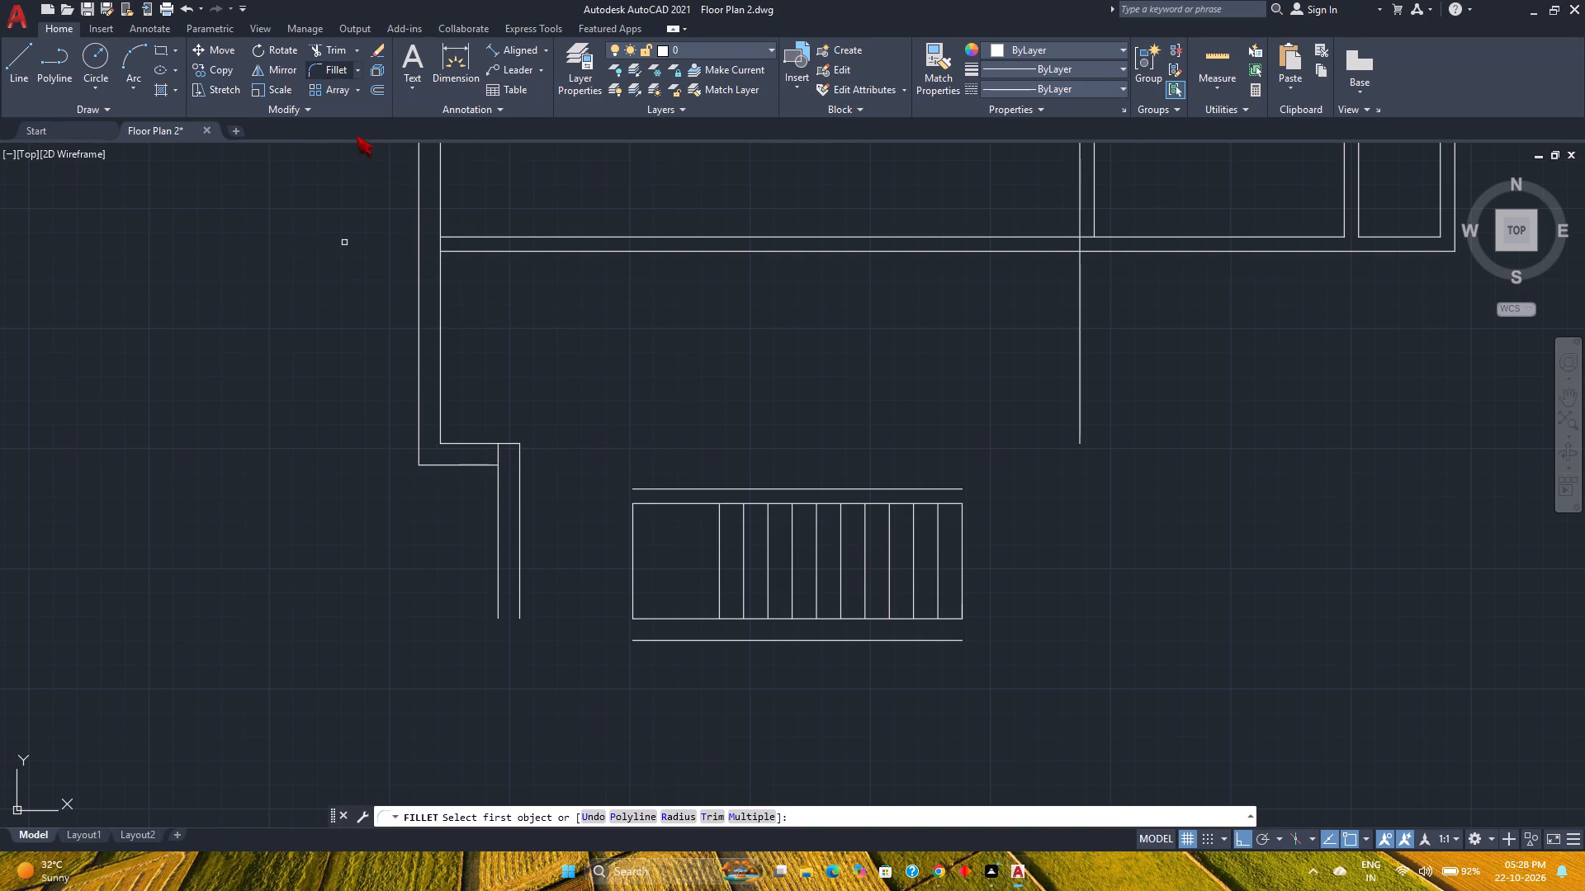
{"action": "left_click", "coordinate": [474, 463]}
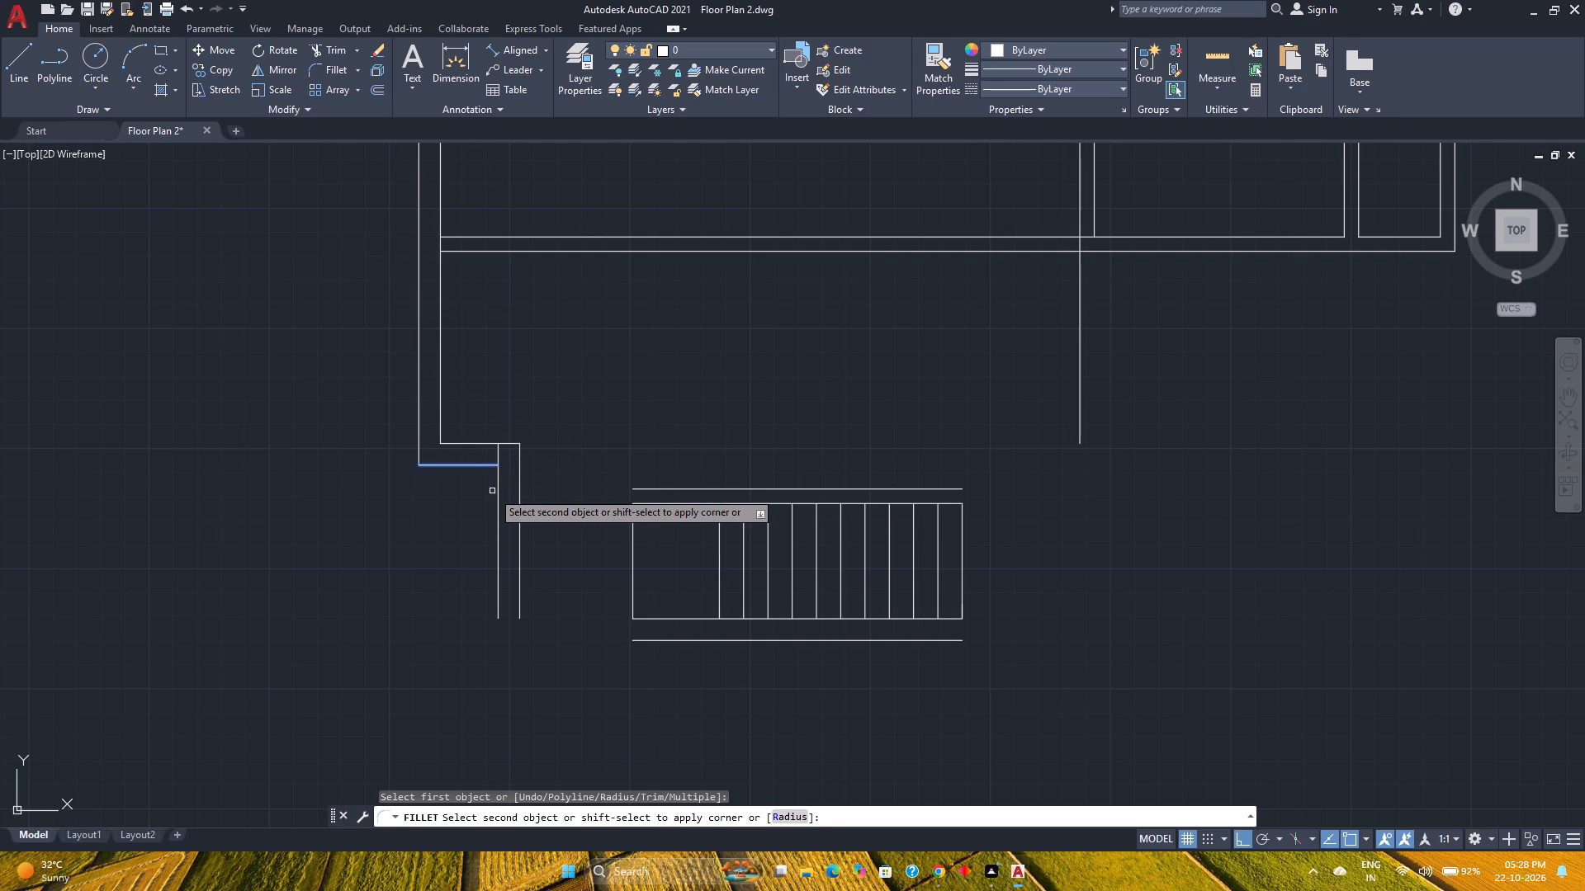
{"action": "left_click", "coordinate": [499, 505]}
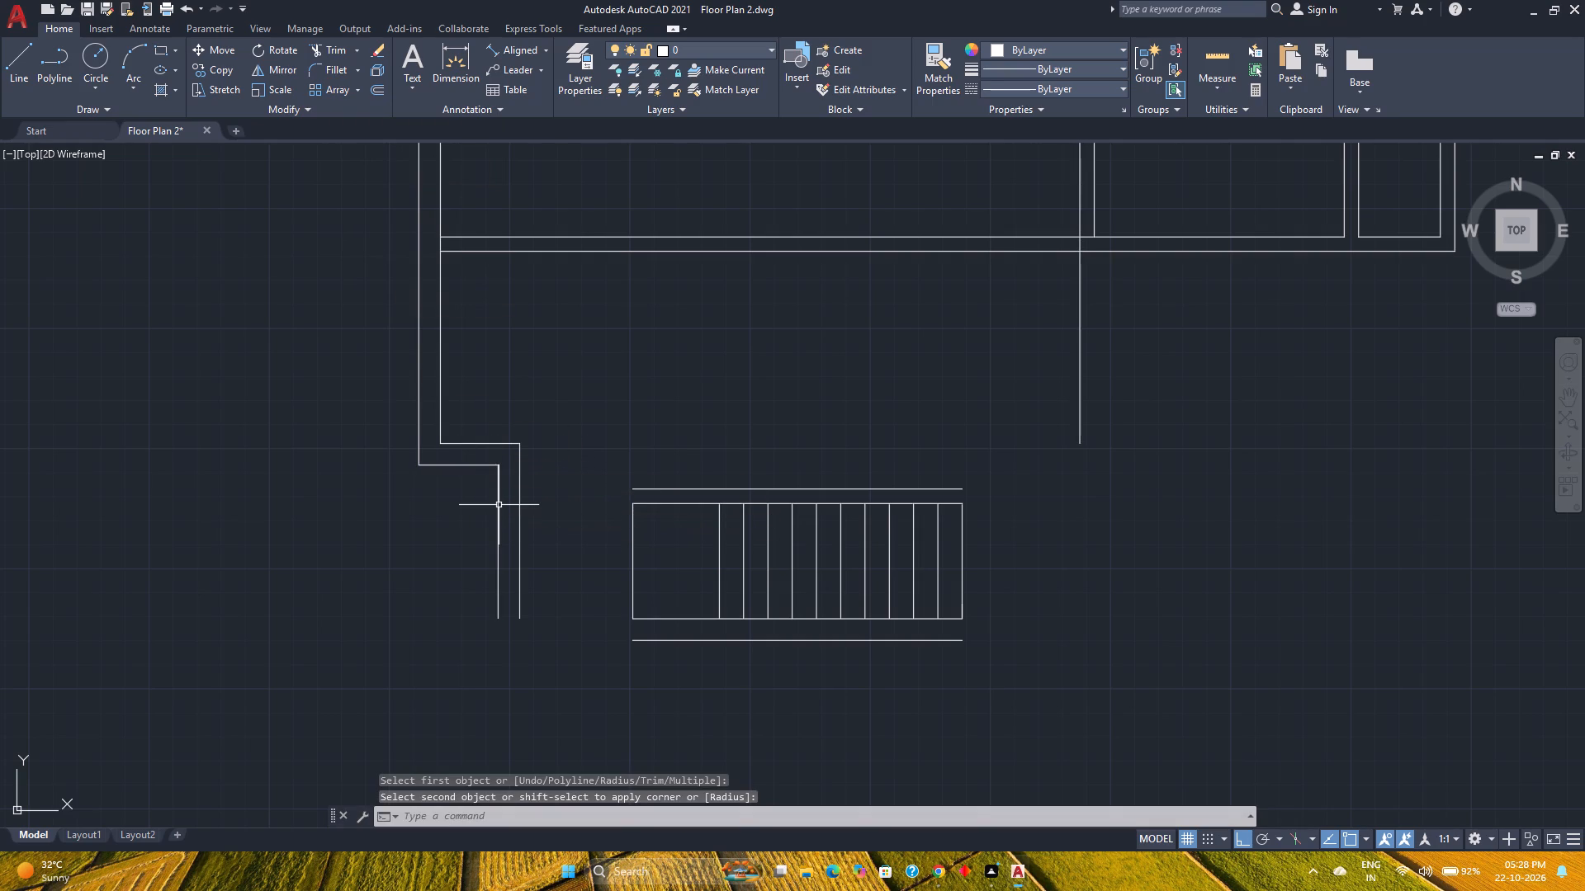
{"action": "key", "text": "Escape"}
{"action": "scroll", "coordinate": [466, 547], "scroll_direction": "down", "scroll_amount": 1}
{"action": "middle_click_drag", "start_coordinate": [466, 547], "coordinate": [485, 574]}
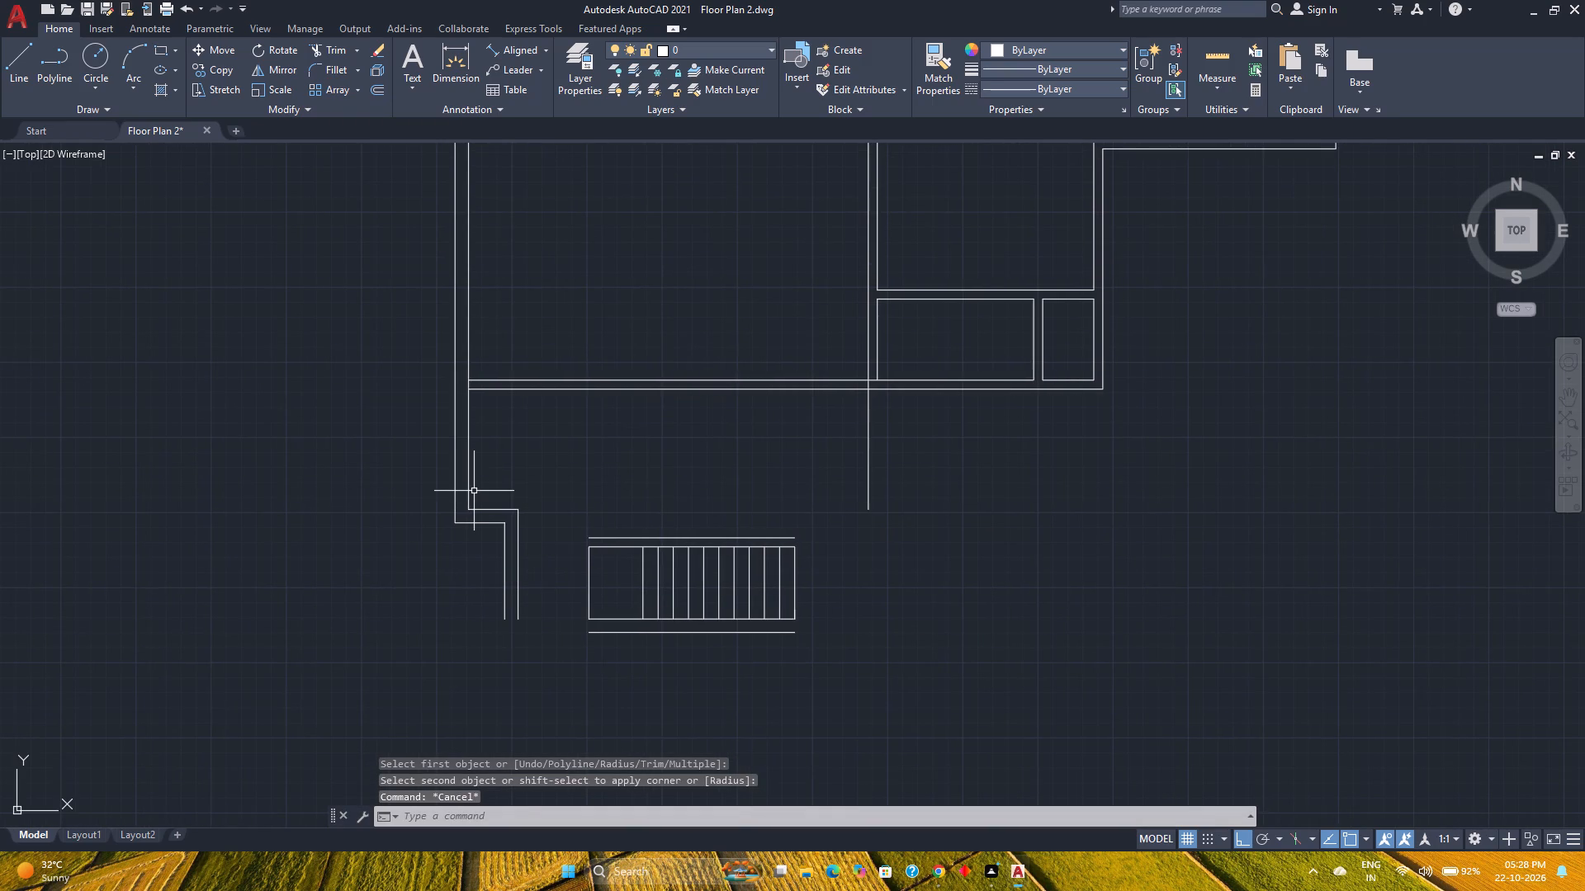
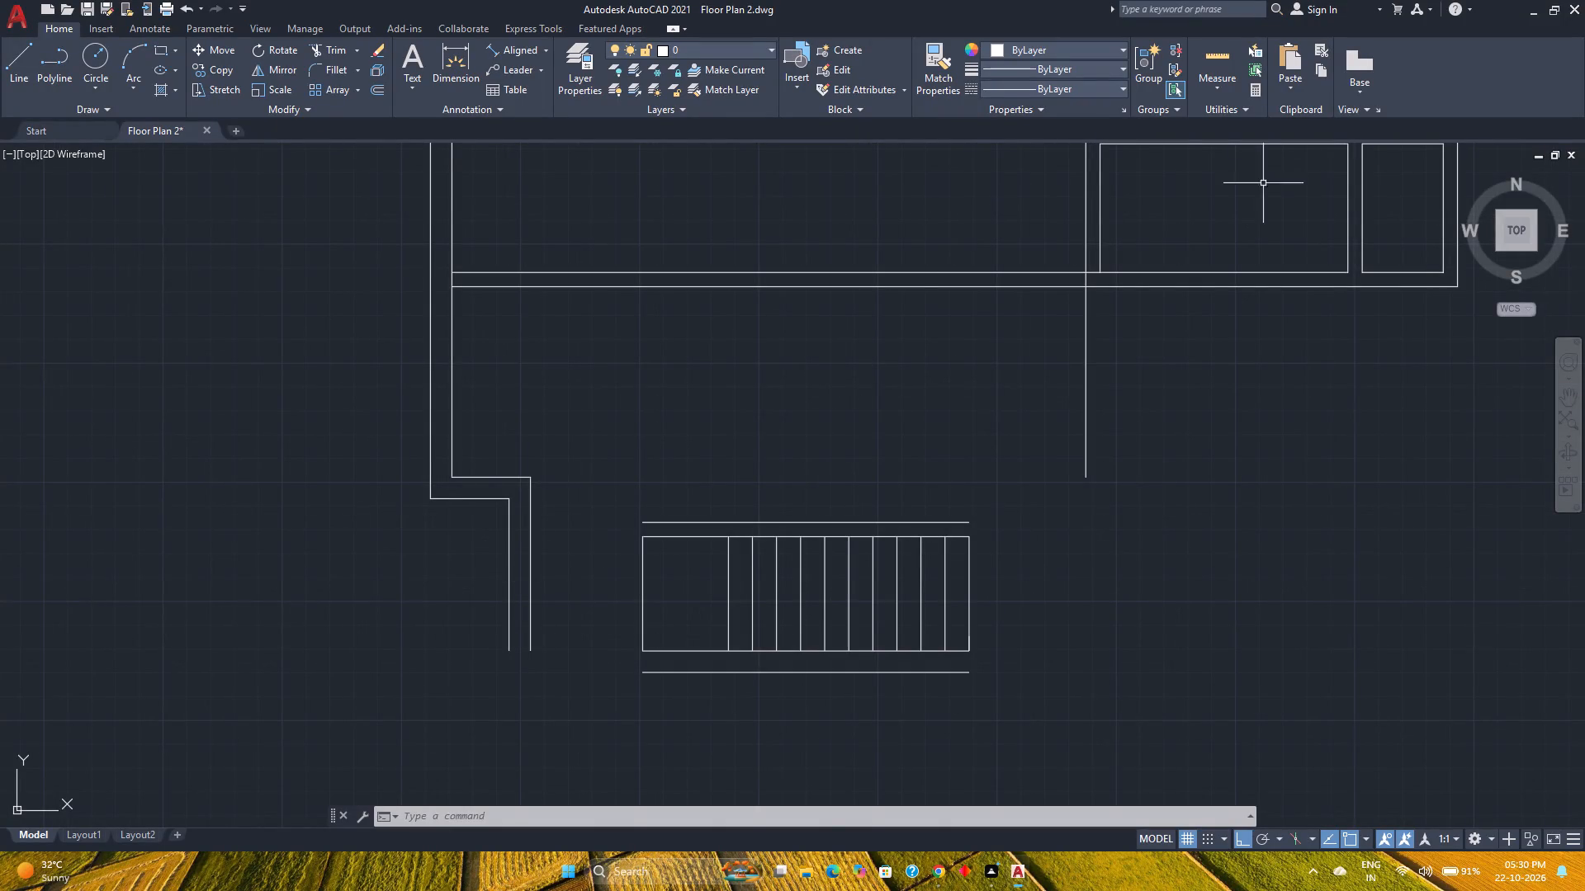
Measure the gap between the stepped wall and the staircase's west edge.
{"action": "left_click", "coordinate": [1213, 64]}
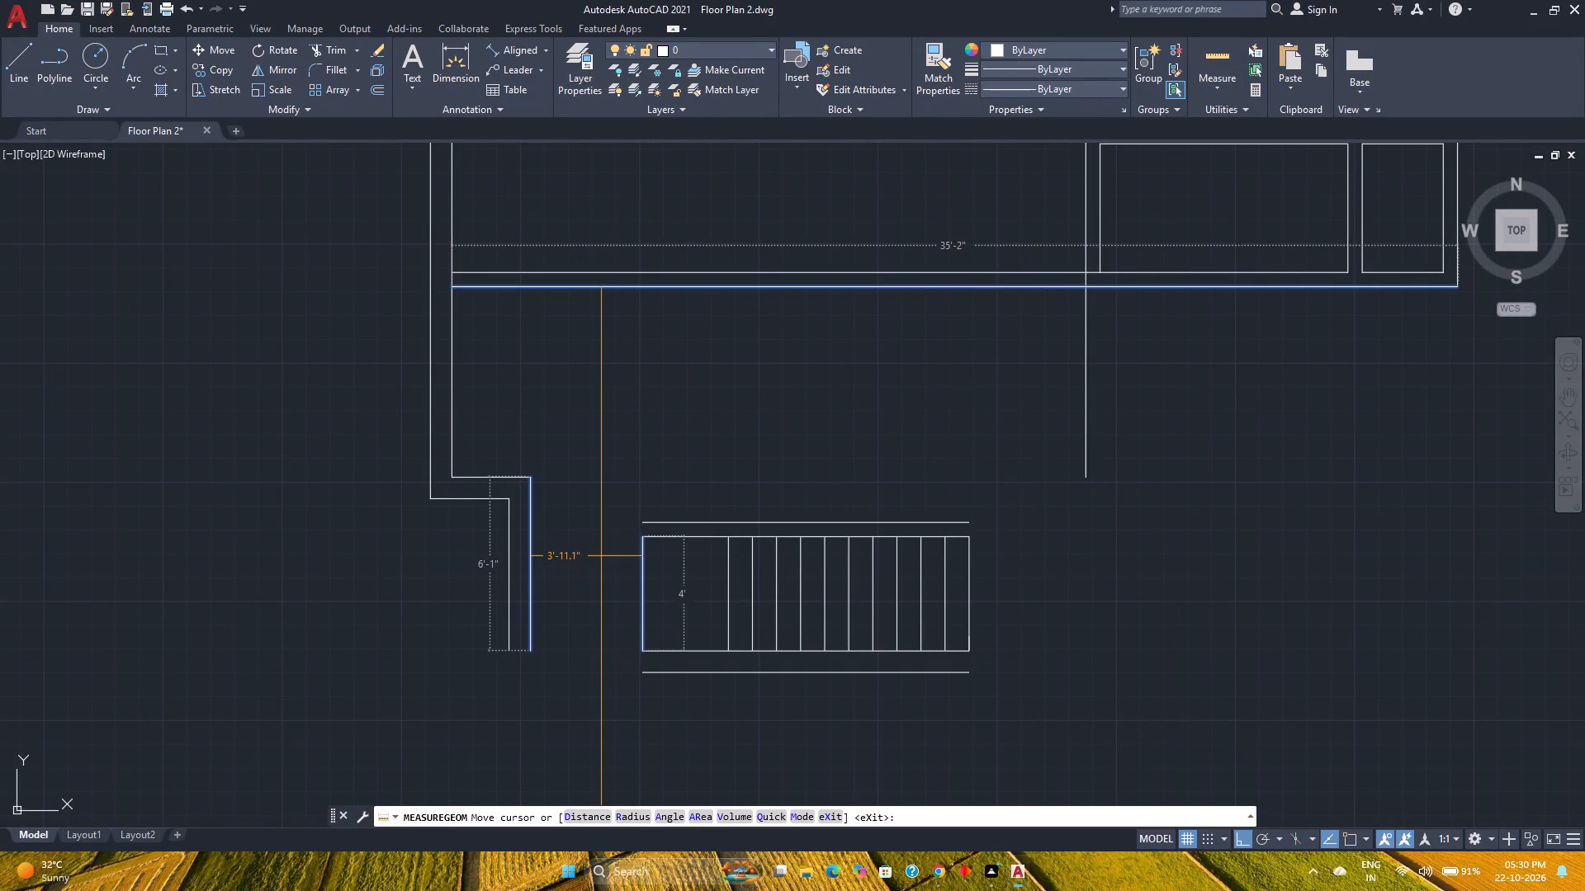
{"action": "key", "text": "Escape"}
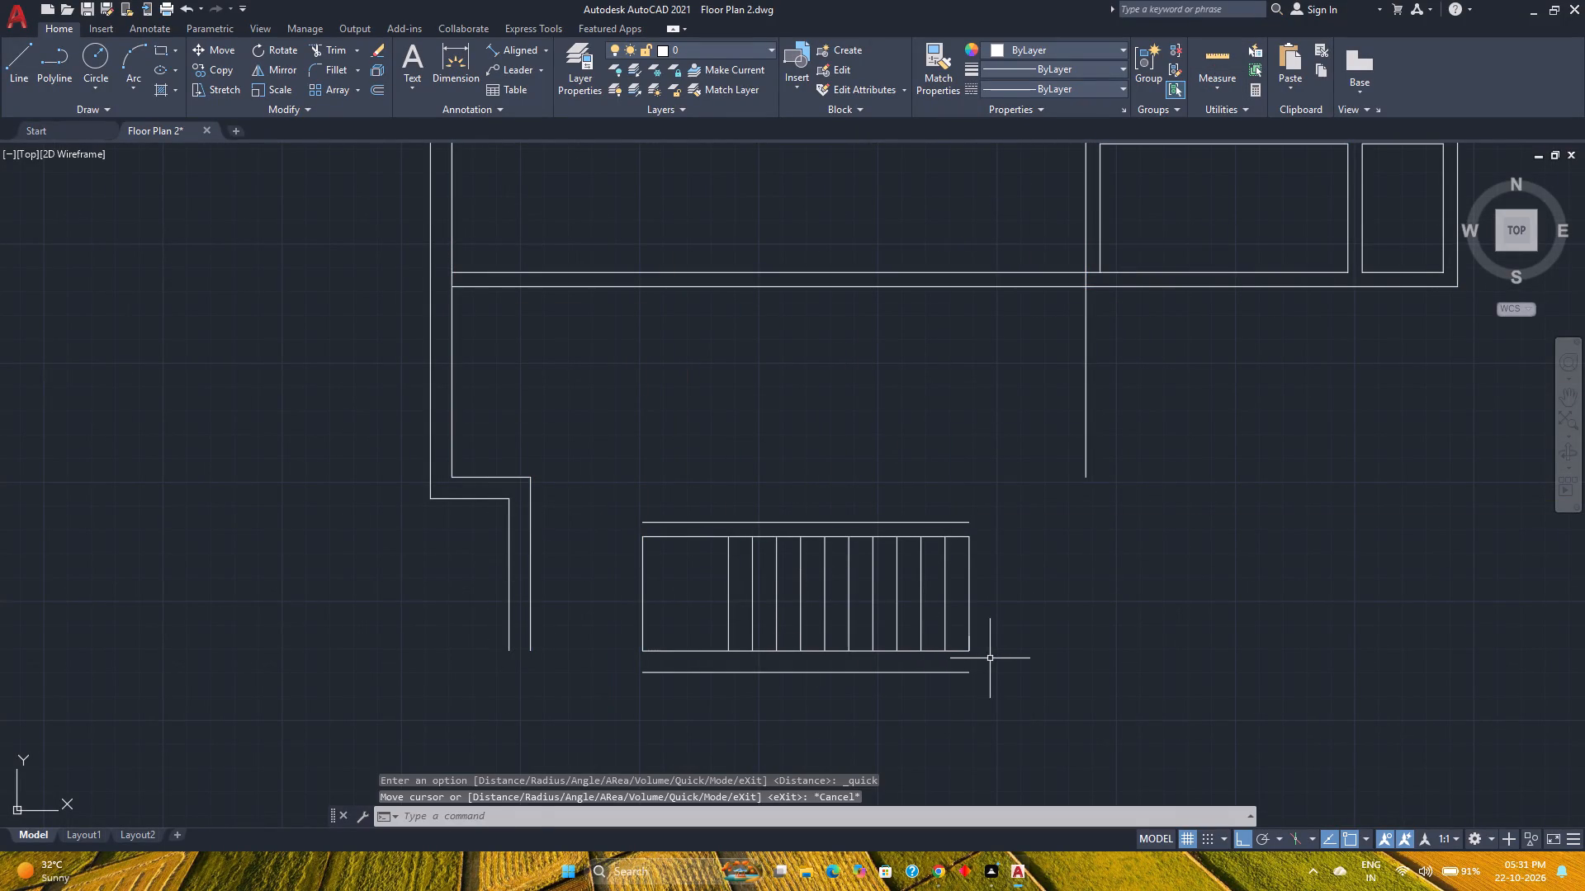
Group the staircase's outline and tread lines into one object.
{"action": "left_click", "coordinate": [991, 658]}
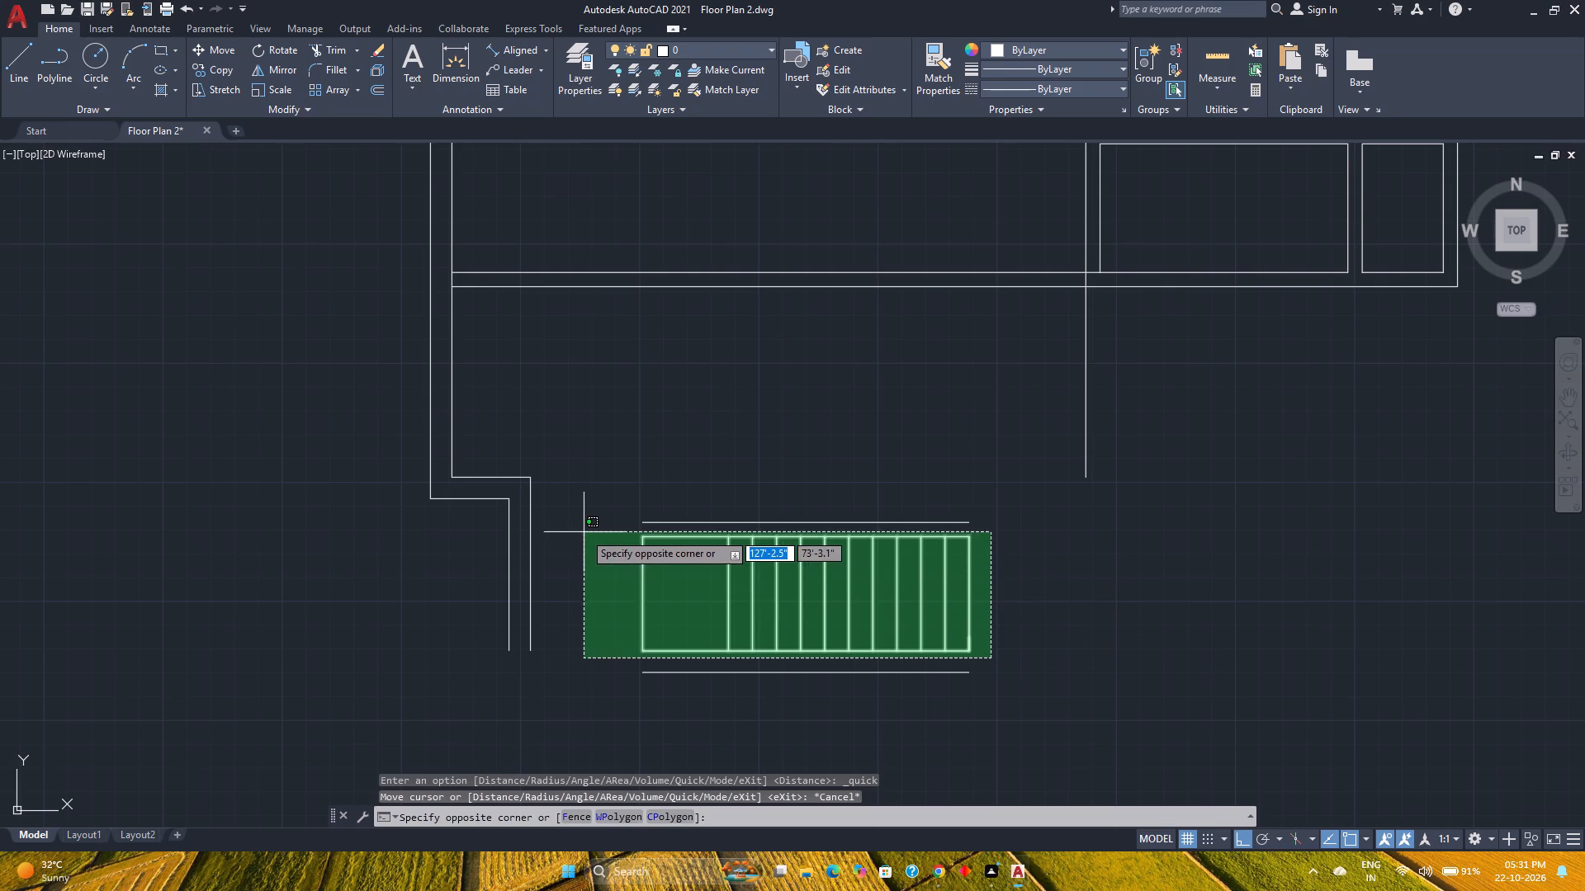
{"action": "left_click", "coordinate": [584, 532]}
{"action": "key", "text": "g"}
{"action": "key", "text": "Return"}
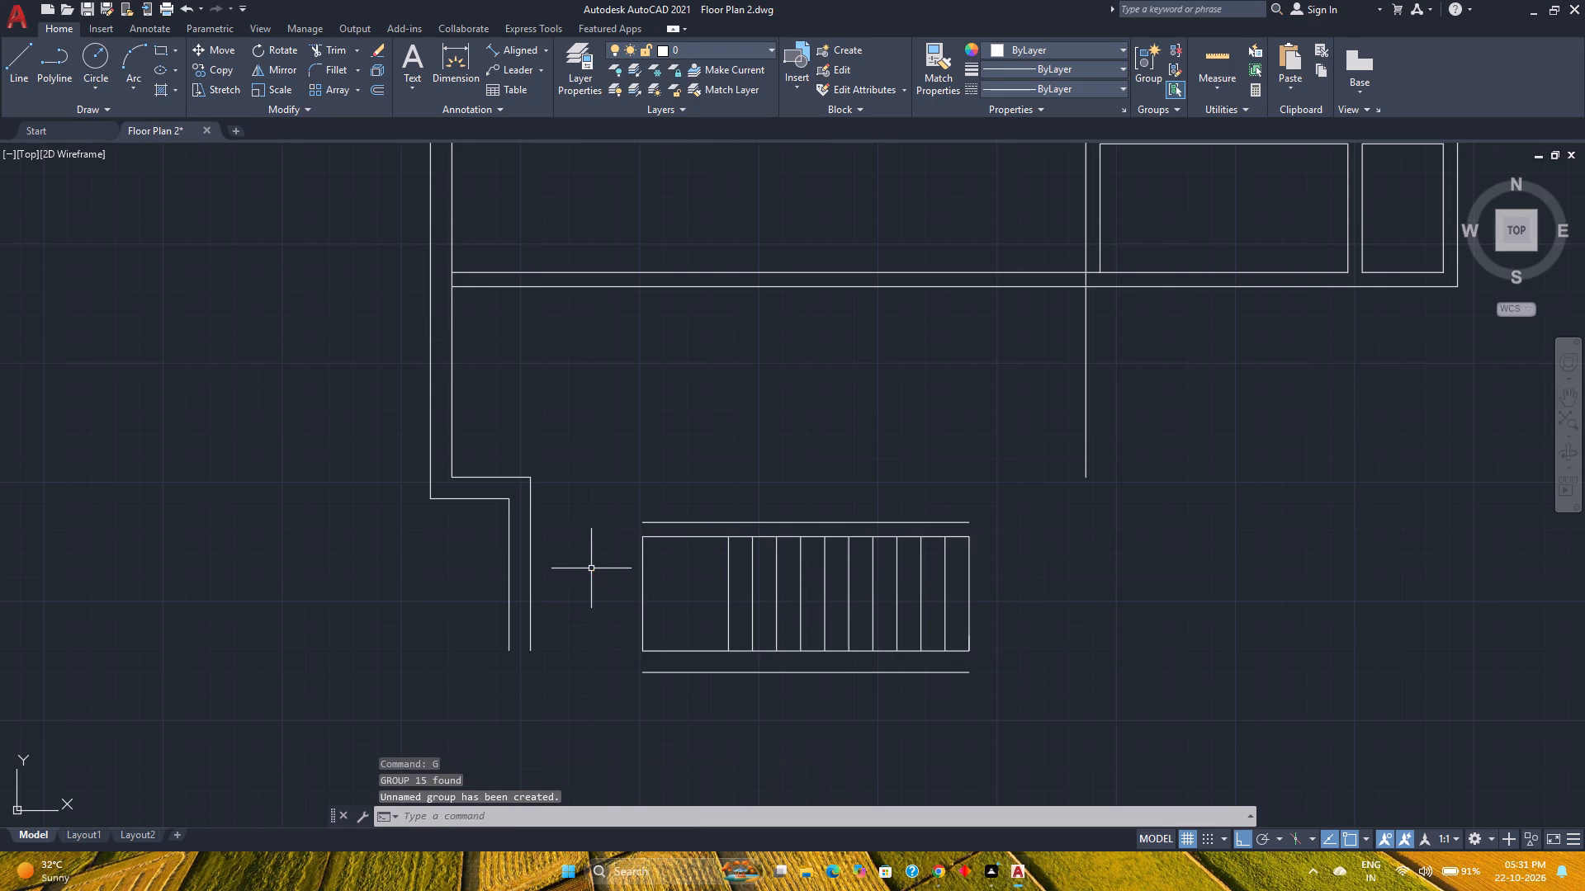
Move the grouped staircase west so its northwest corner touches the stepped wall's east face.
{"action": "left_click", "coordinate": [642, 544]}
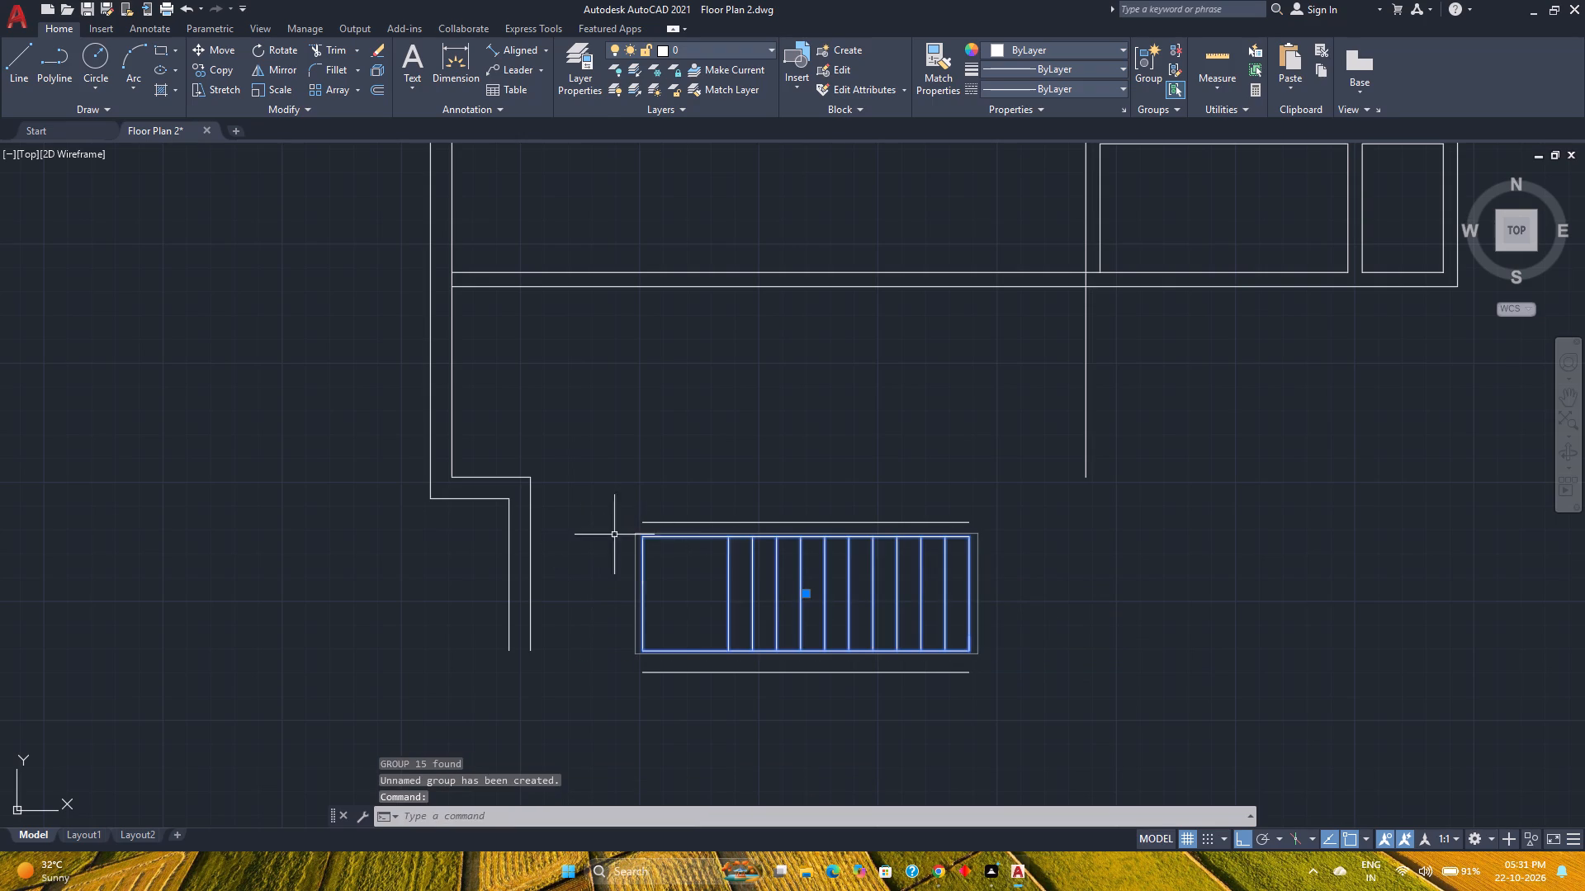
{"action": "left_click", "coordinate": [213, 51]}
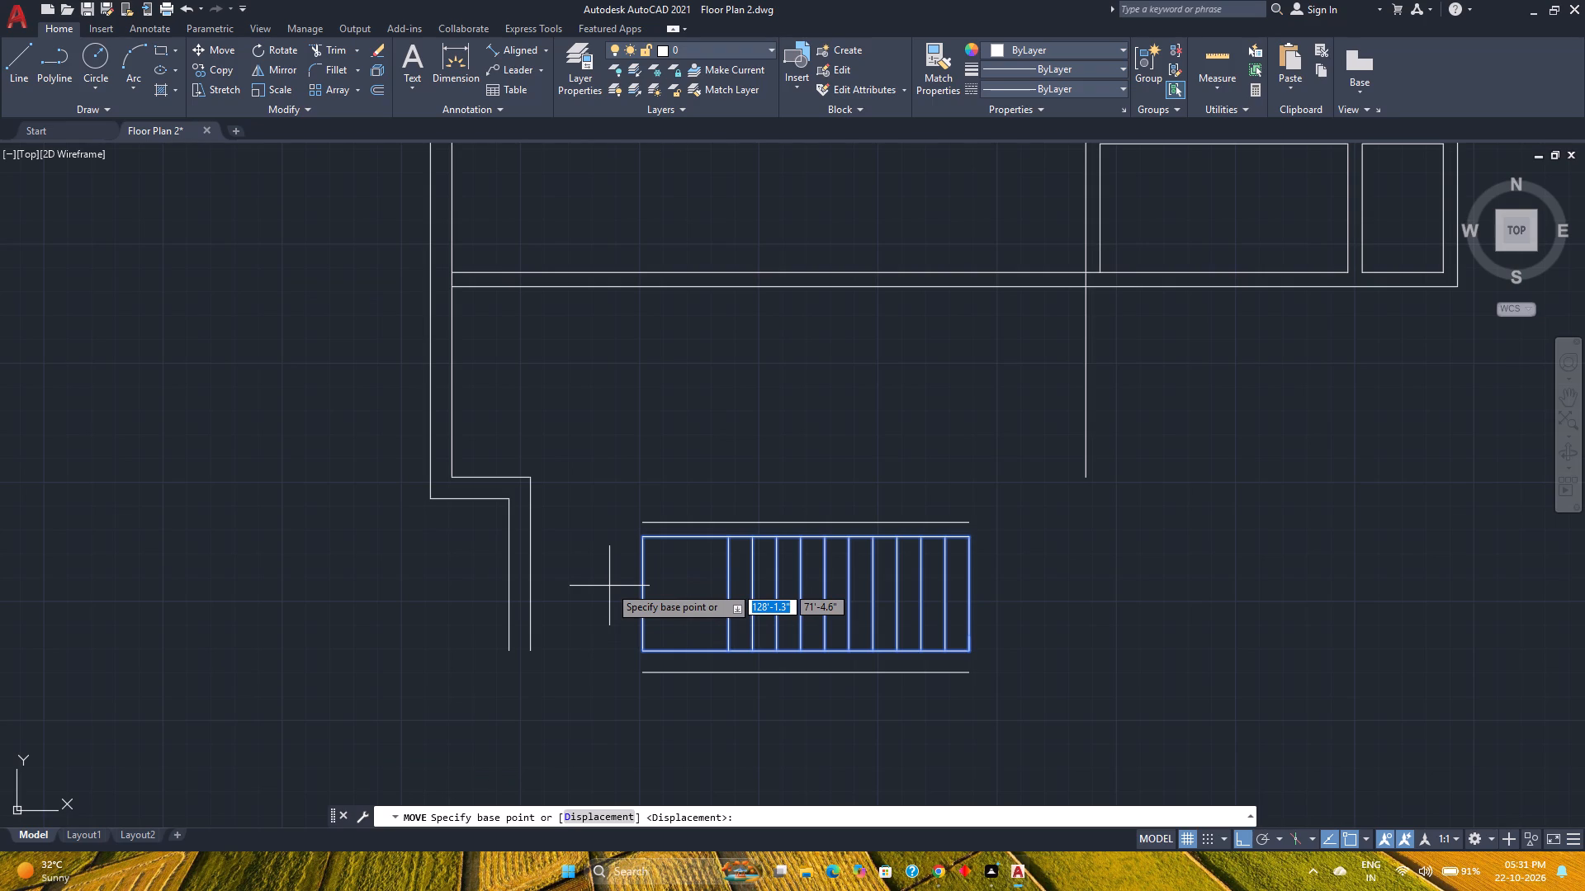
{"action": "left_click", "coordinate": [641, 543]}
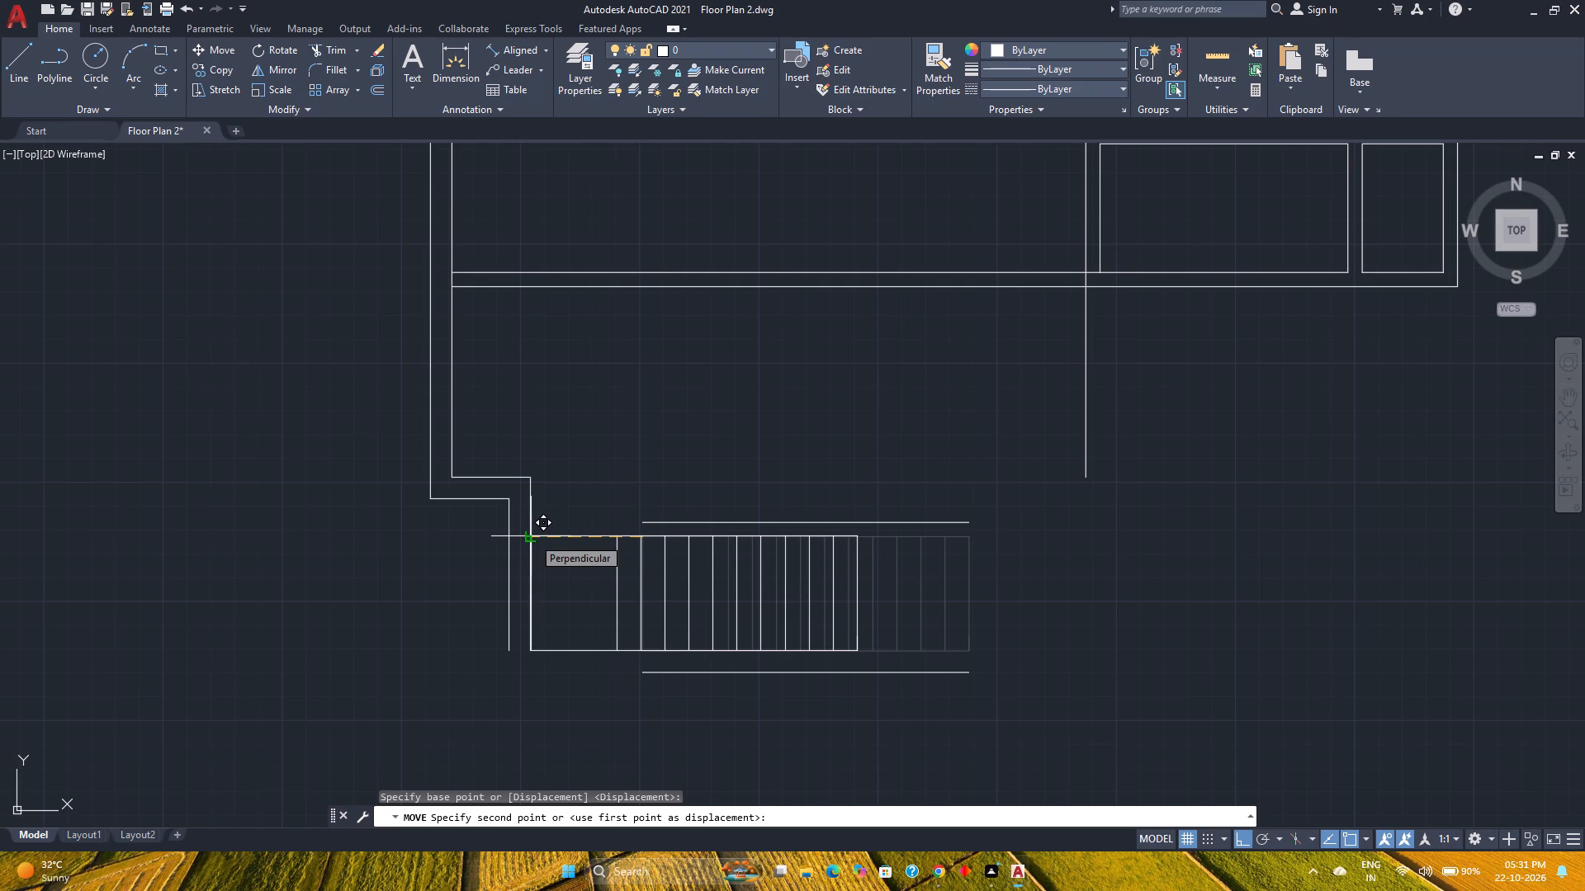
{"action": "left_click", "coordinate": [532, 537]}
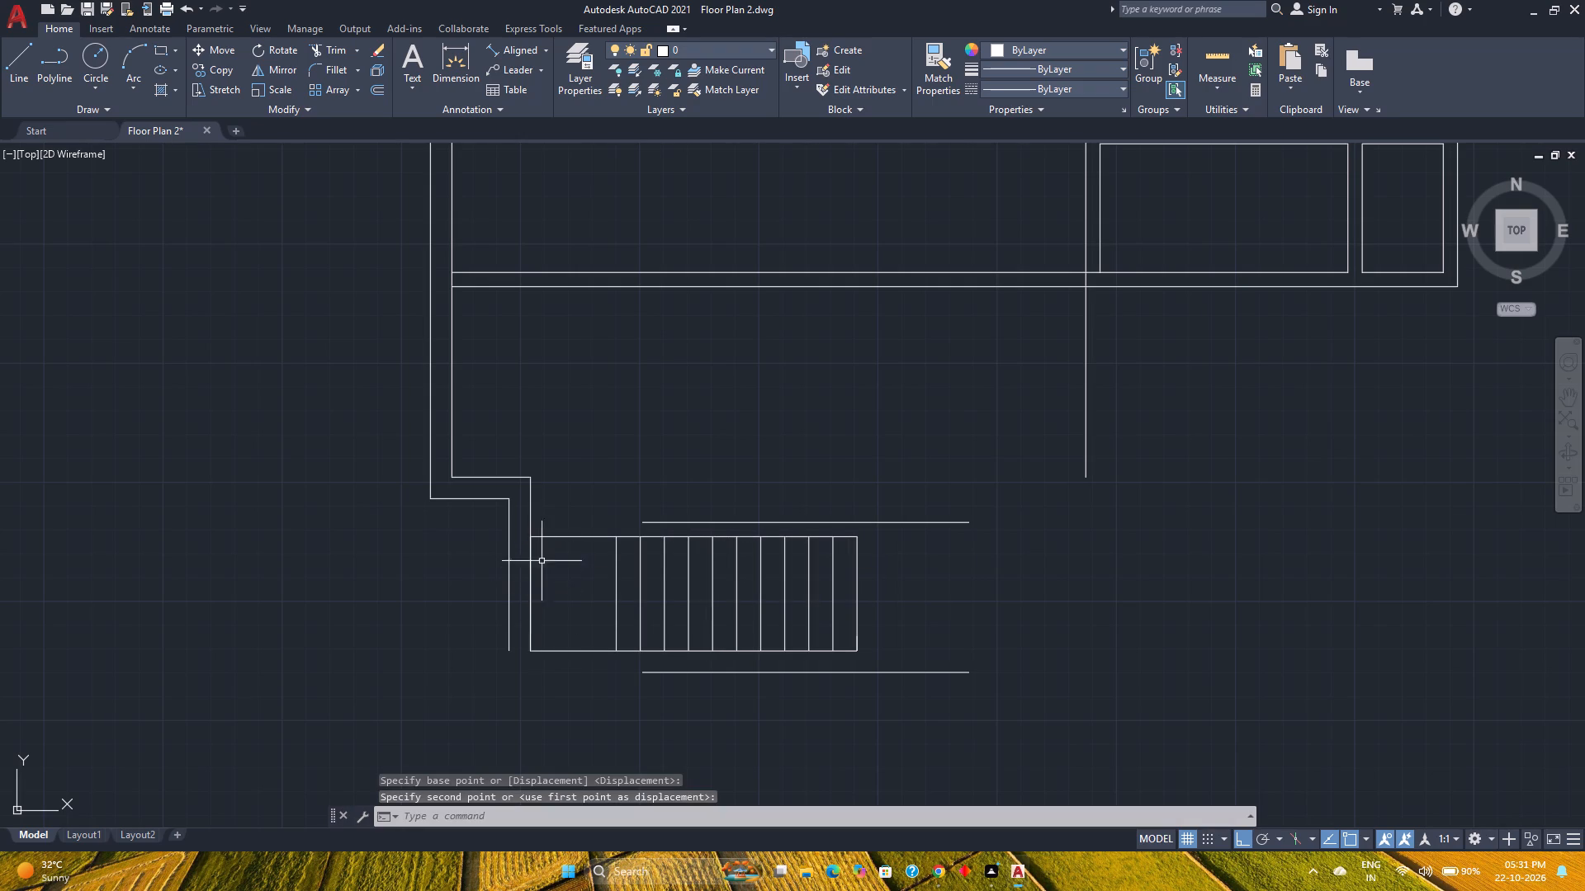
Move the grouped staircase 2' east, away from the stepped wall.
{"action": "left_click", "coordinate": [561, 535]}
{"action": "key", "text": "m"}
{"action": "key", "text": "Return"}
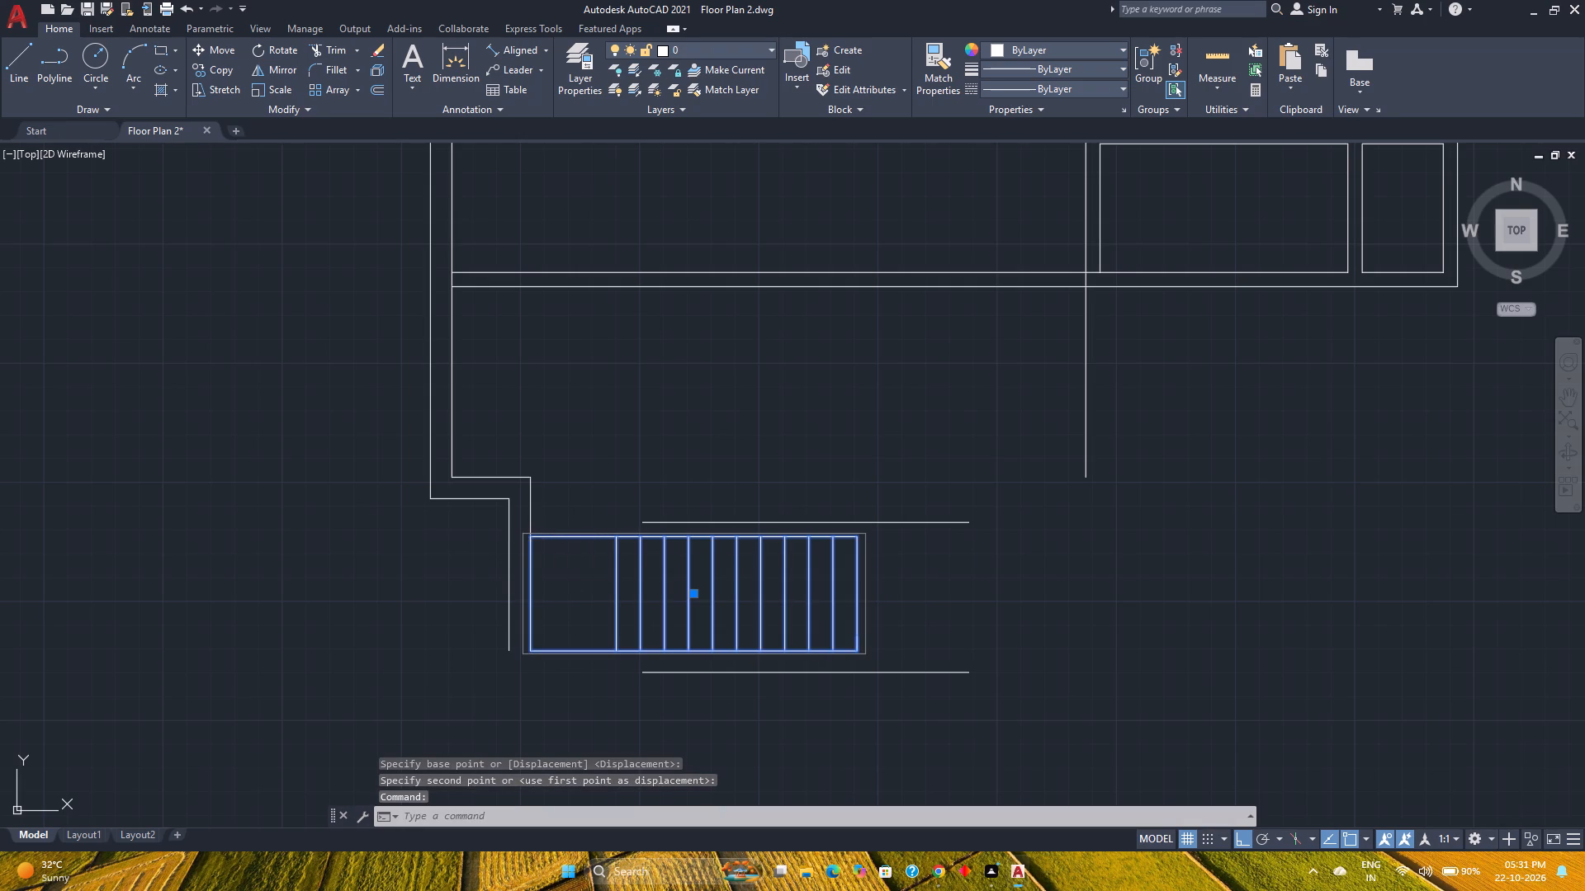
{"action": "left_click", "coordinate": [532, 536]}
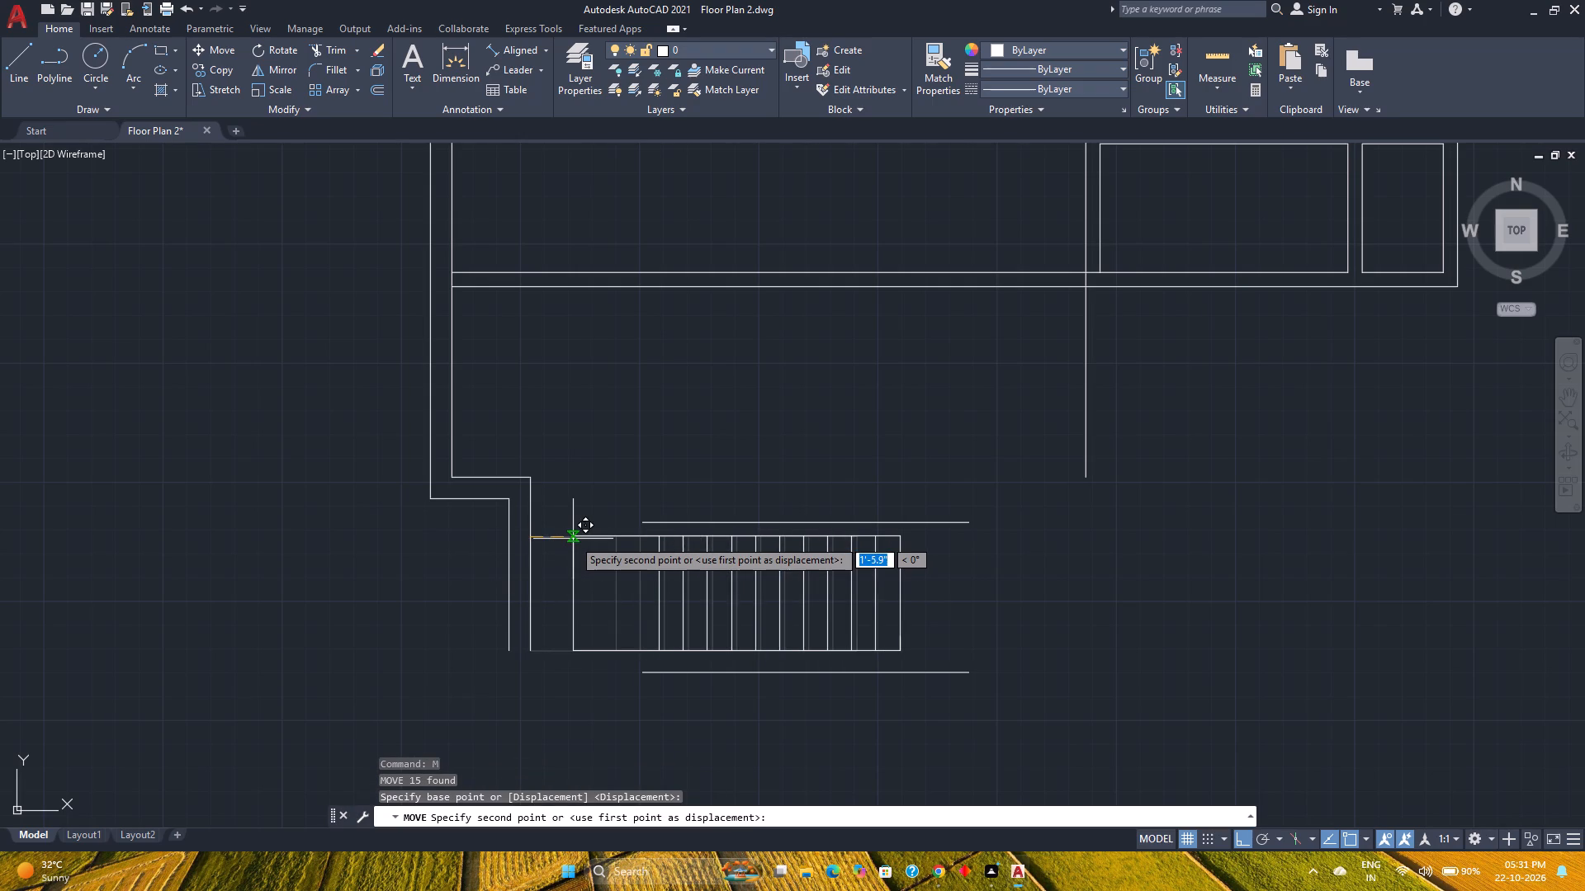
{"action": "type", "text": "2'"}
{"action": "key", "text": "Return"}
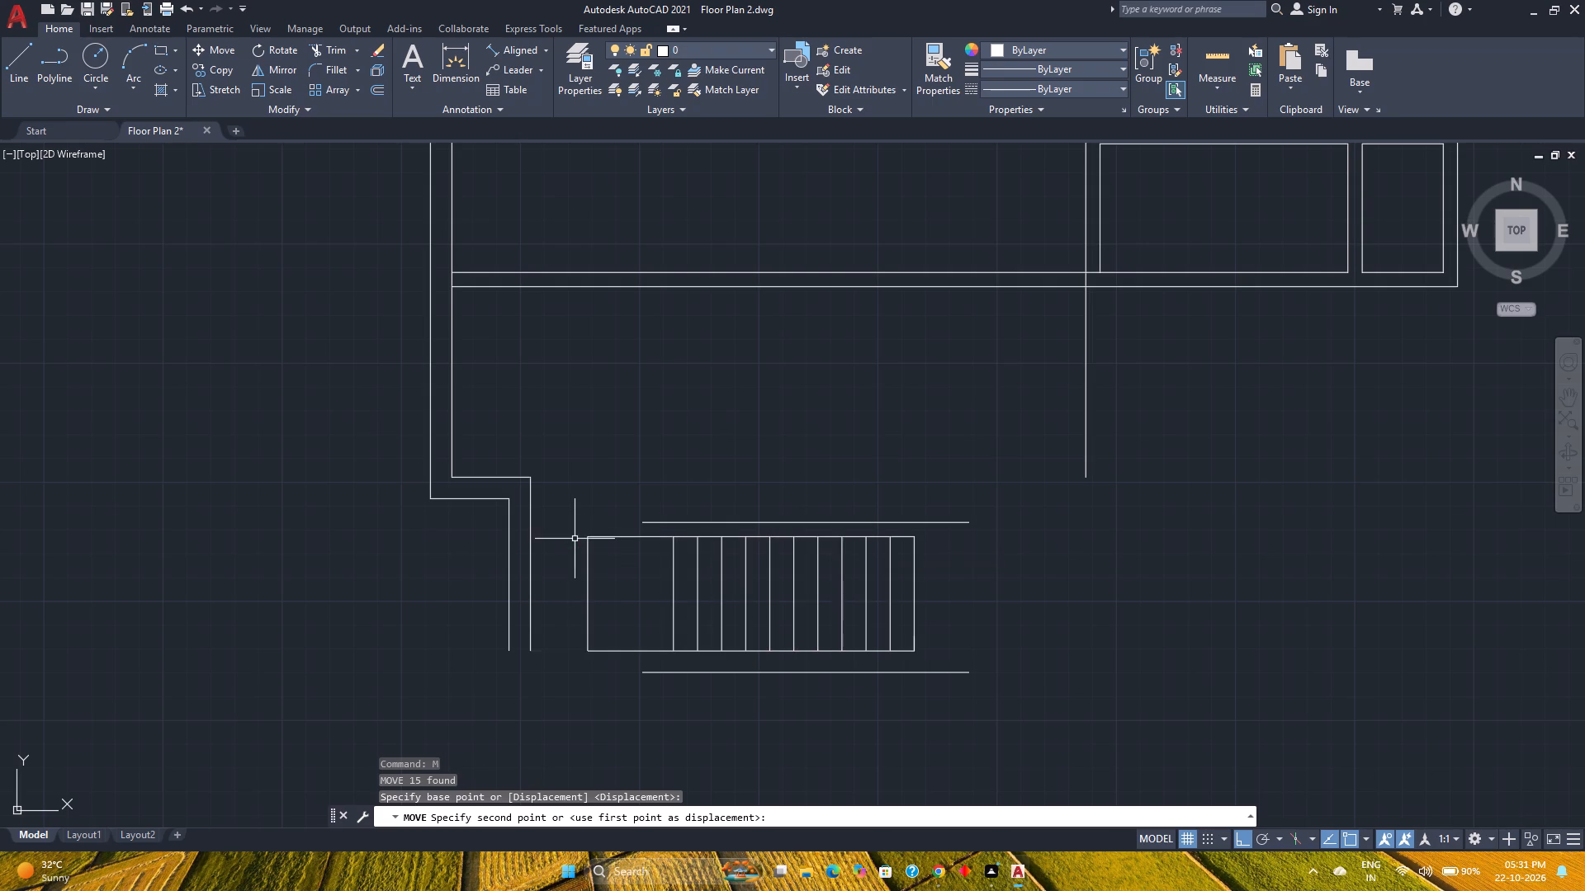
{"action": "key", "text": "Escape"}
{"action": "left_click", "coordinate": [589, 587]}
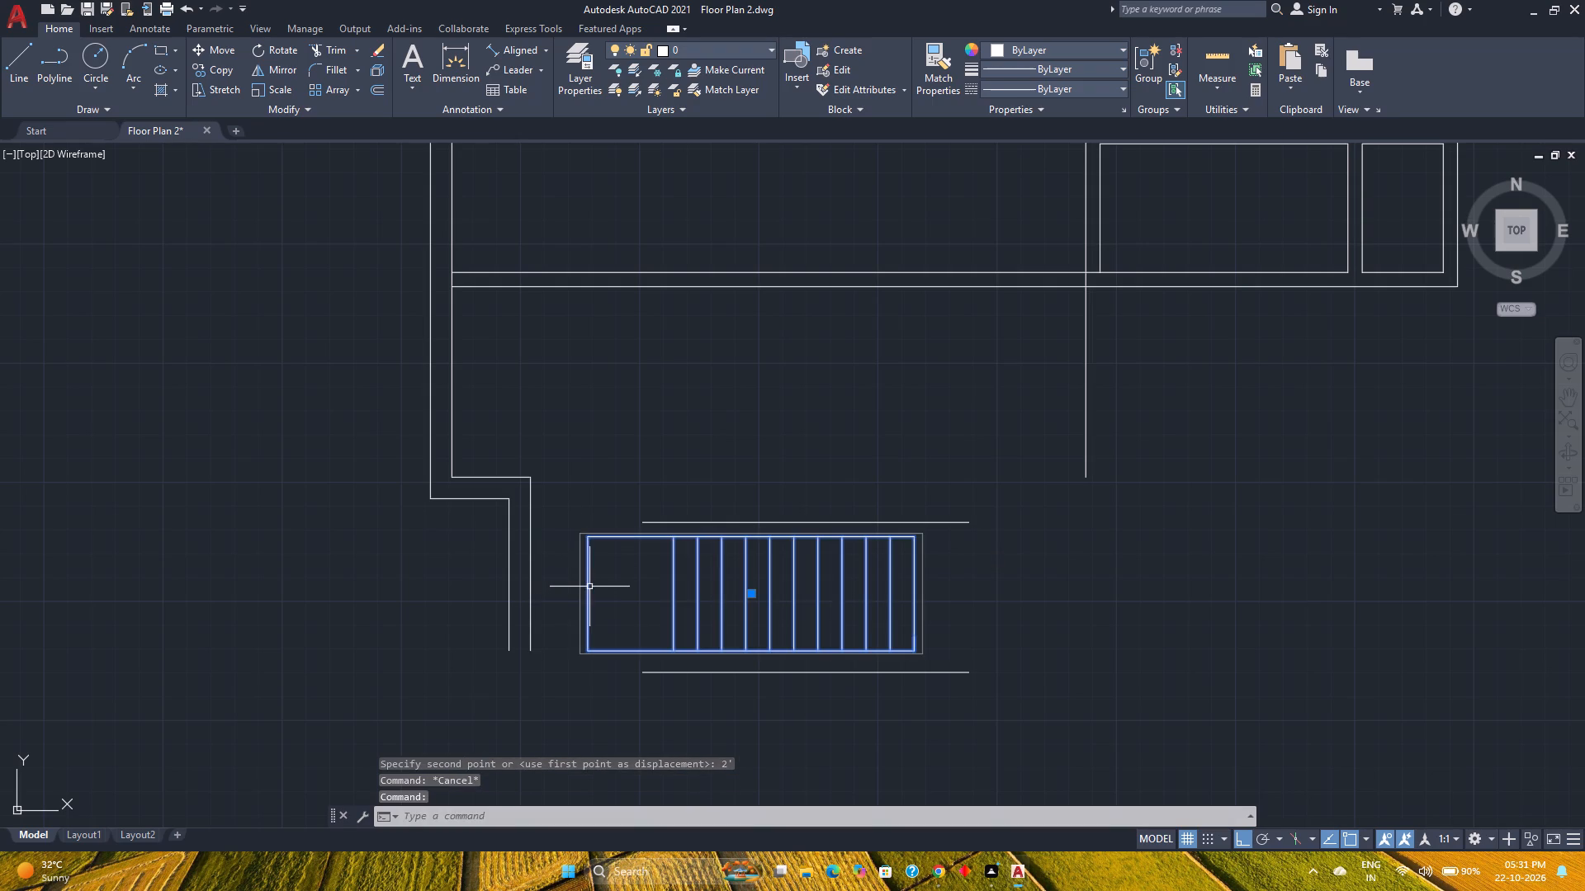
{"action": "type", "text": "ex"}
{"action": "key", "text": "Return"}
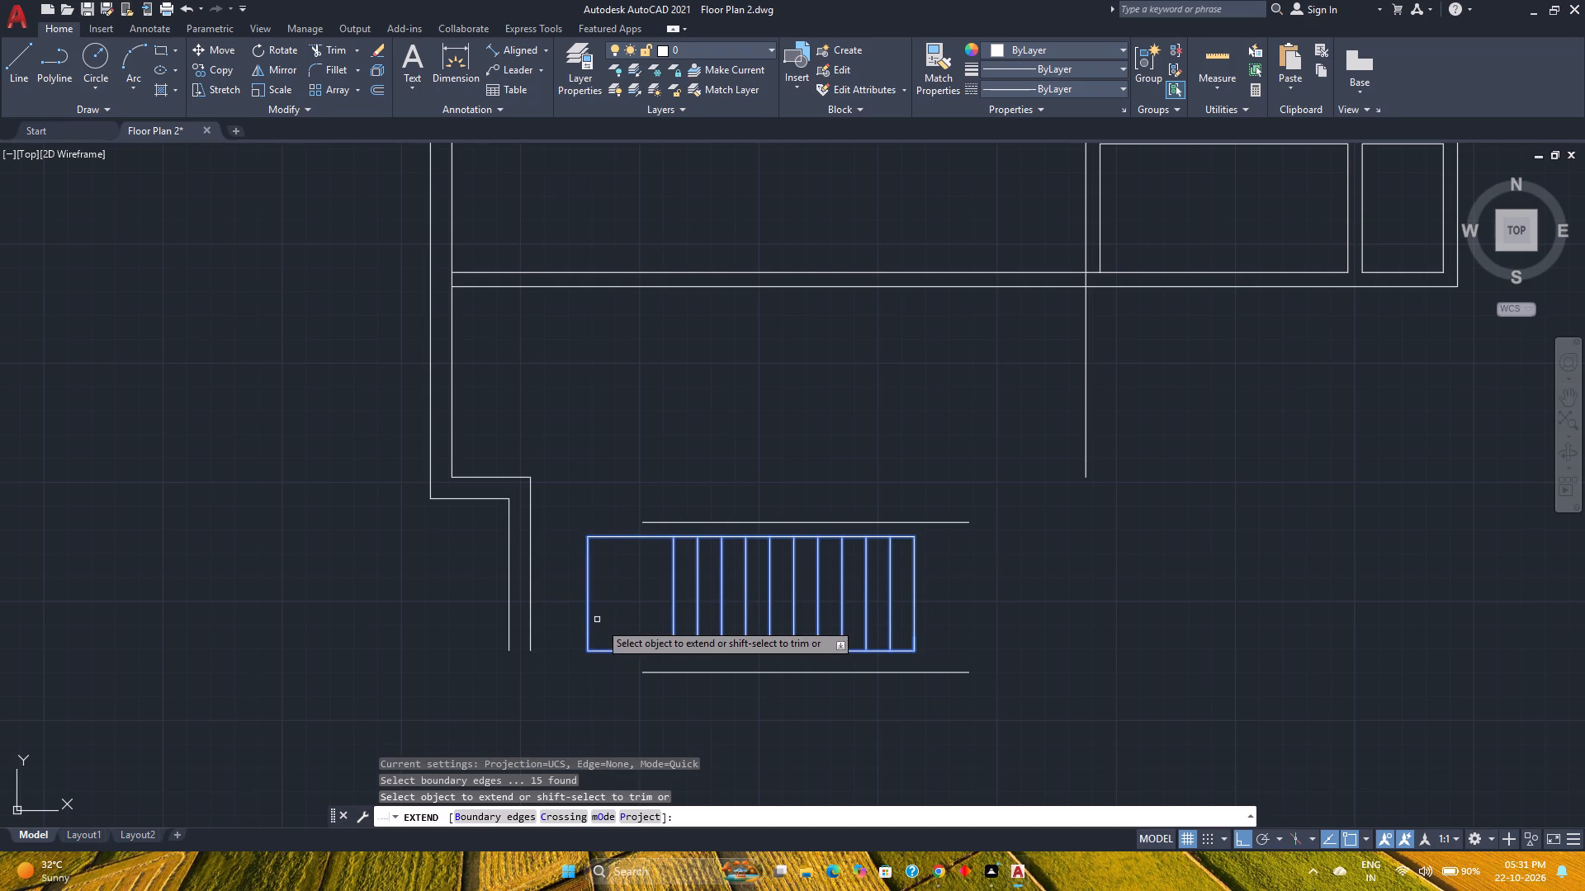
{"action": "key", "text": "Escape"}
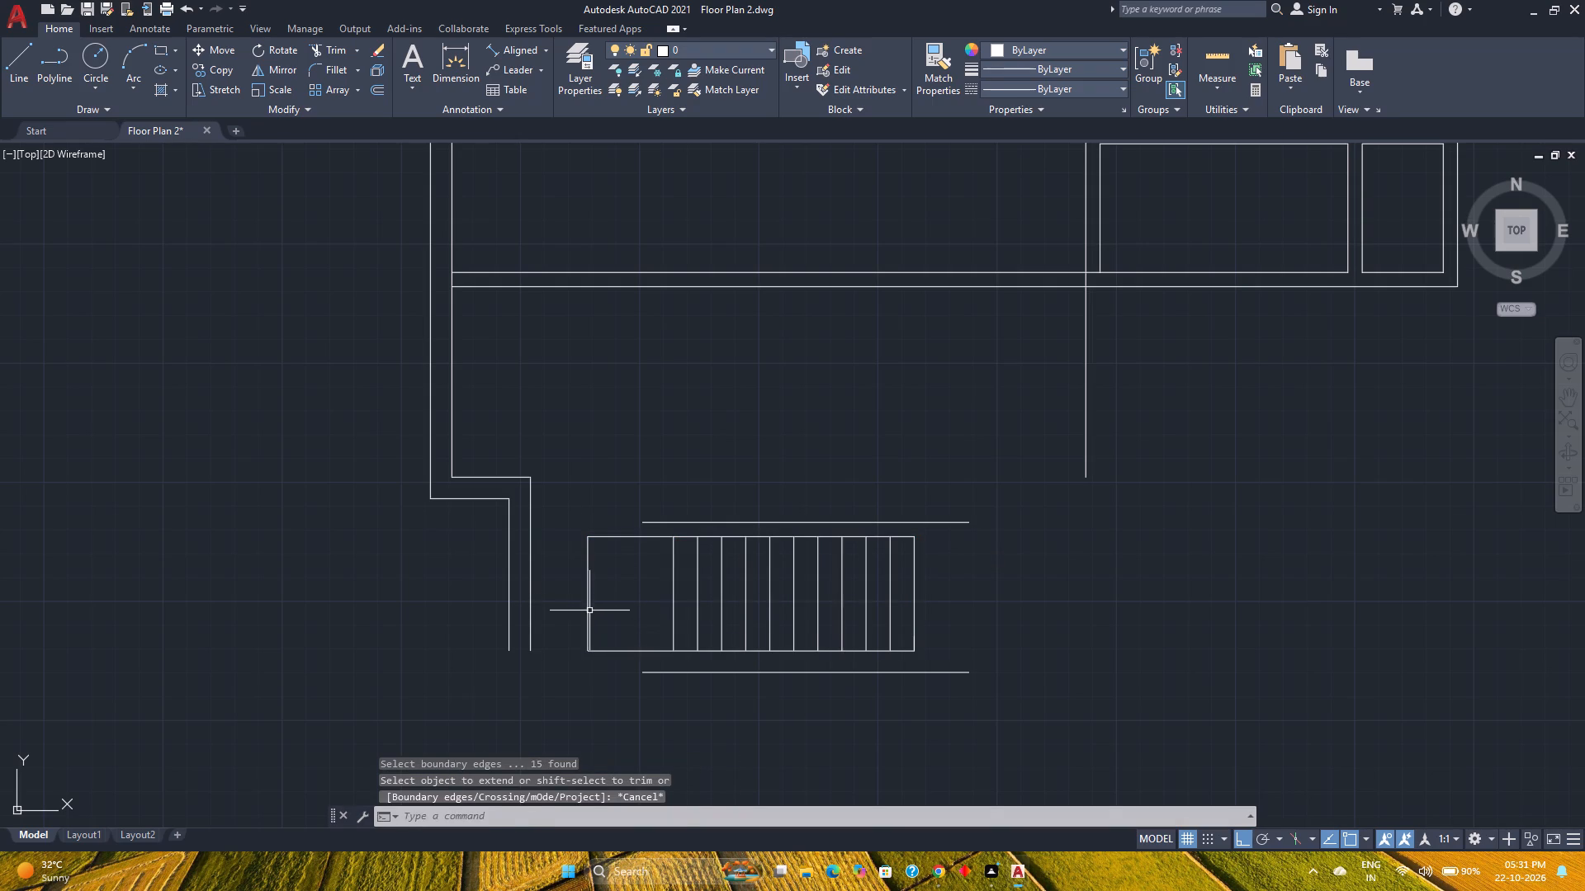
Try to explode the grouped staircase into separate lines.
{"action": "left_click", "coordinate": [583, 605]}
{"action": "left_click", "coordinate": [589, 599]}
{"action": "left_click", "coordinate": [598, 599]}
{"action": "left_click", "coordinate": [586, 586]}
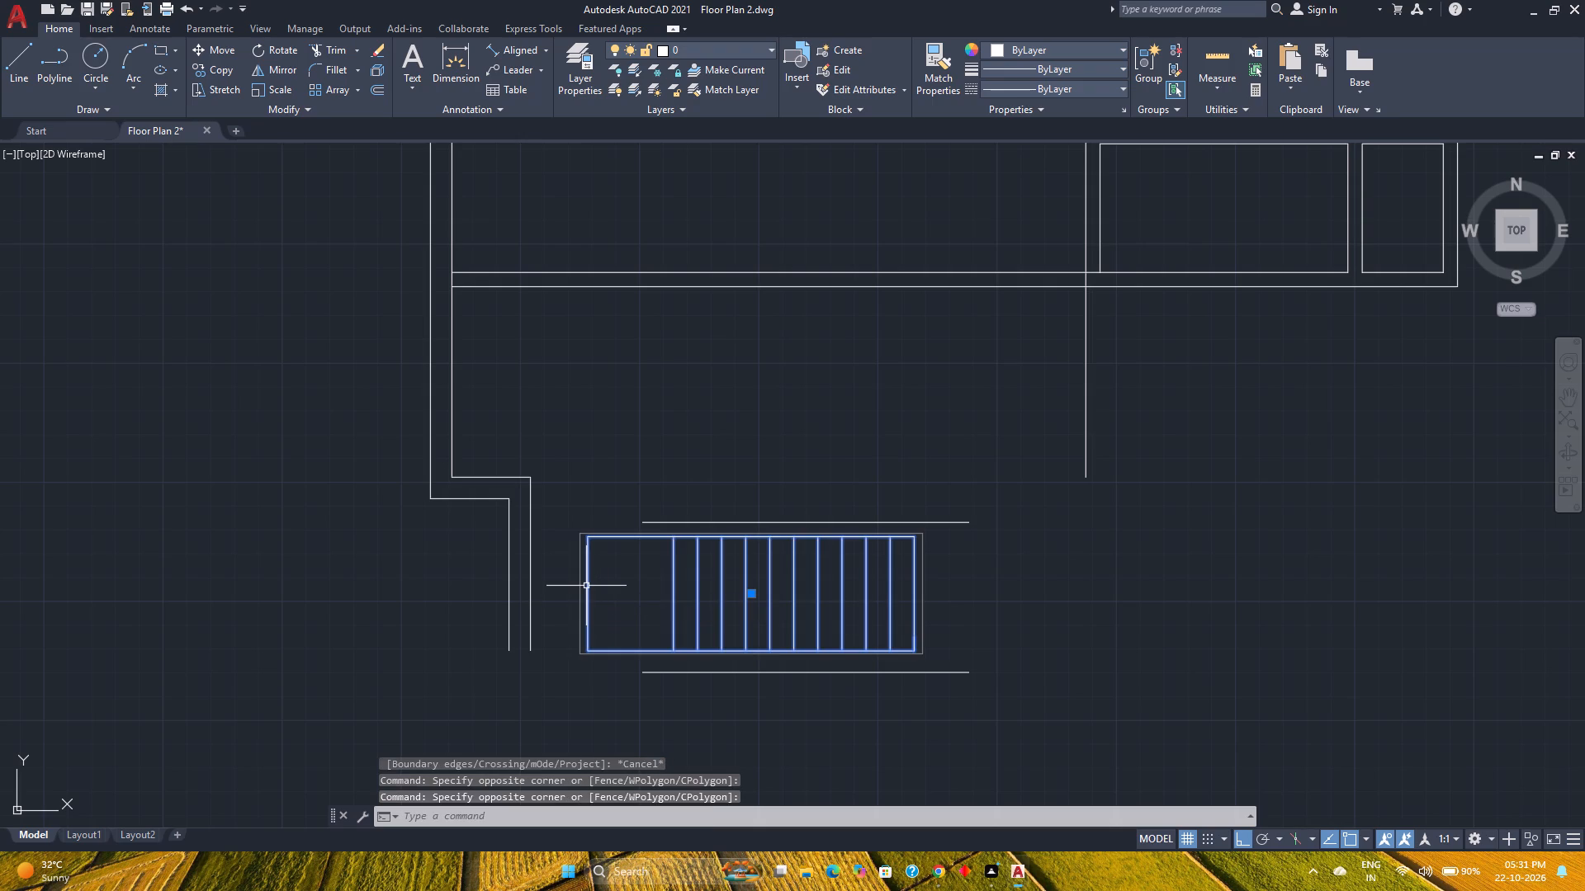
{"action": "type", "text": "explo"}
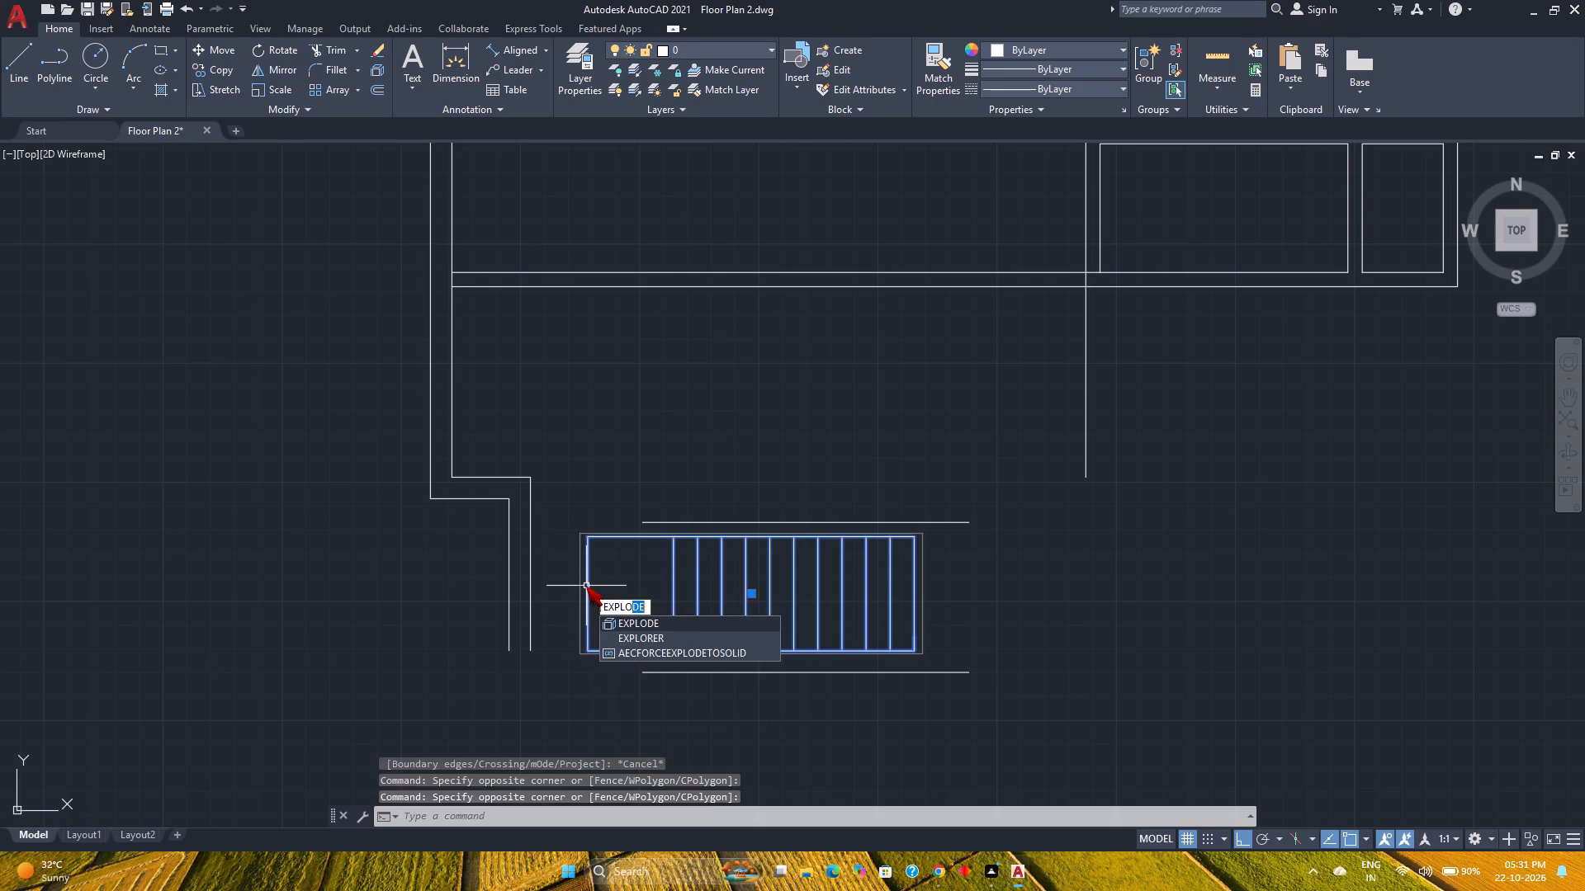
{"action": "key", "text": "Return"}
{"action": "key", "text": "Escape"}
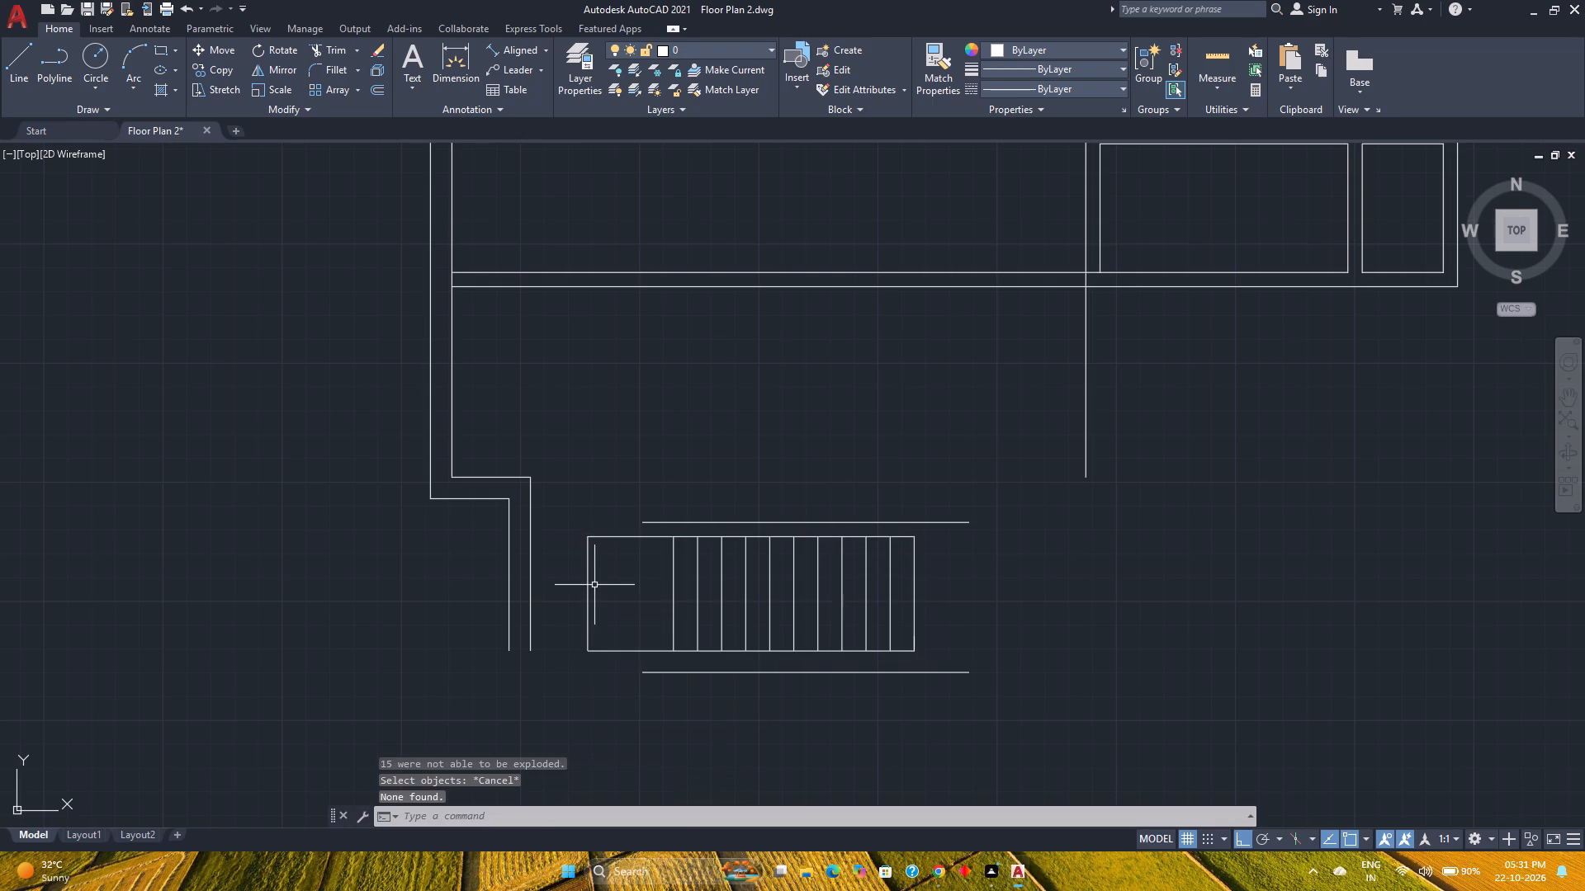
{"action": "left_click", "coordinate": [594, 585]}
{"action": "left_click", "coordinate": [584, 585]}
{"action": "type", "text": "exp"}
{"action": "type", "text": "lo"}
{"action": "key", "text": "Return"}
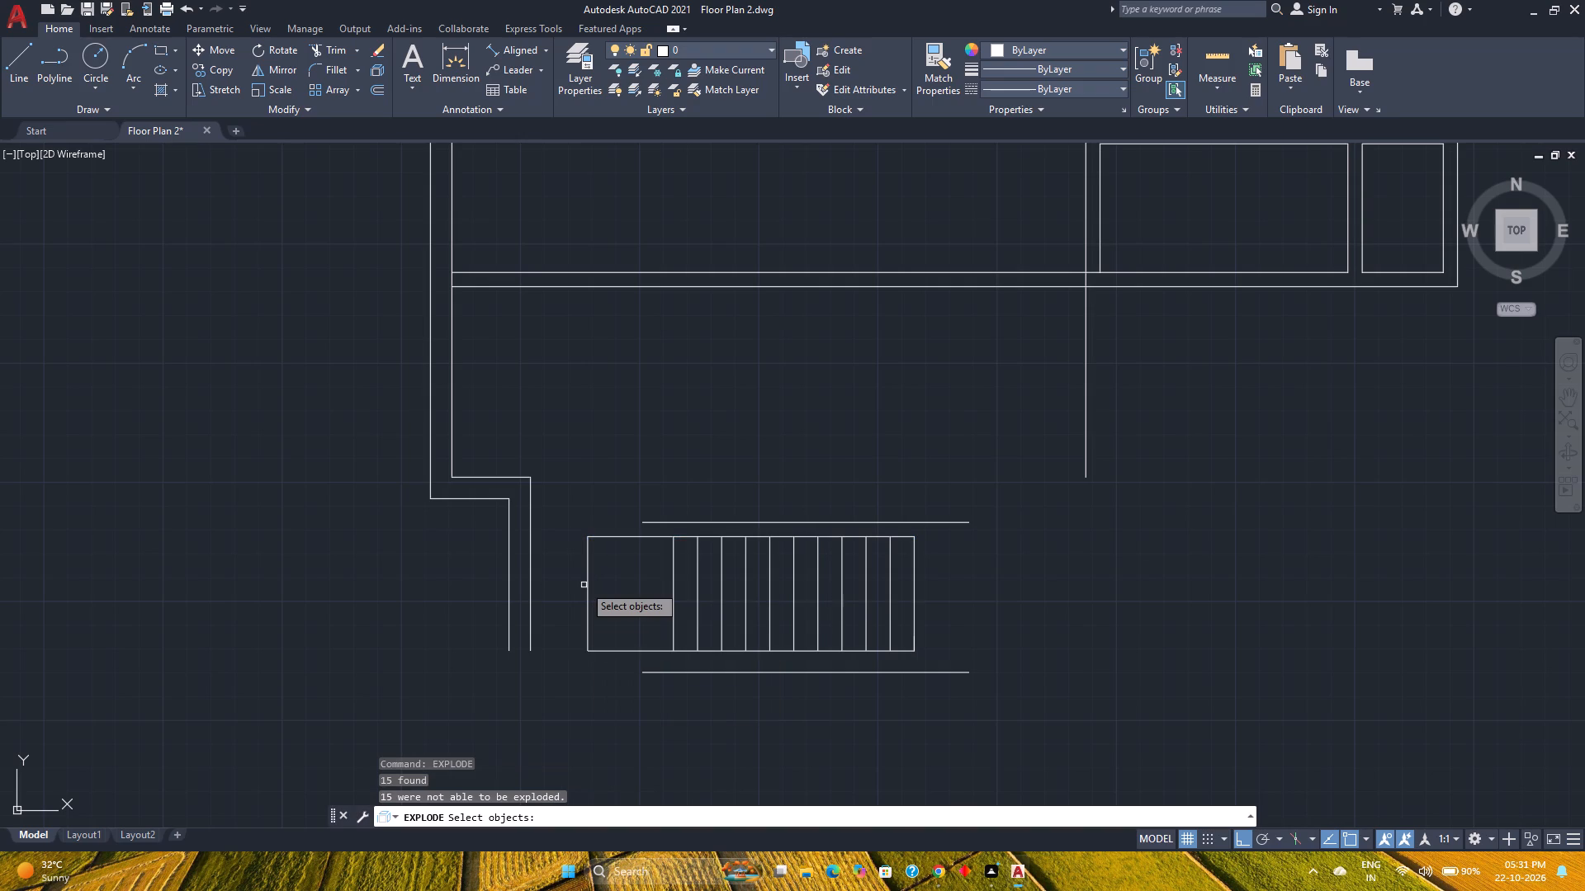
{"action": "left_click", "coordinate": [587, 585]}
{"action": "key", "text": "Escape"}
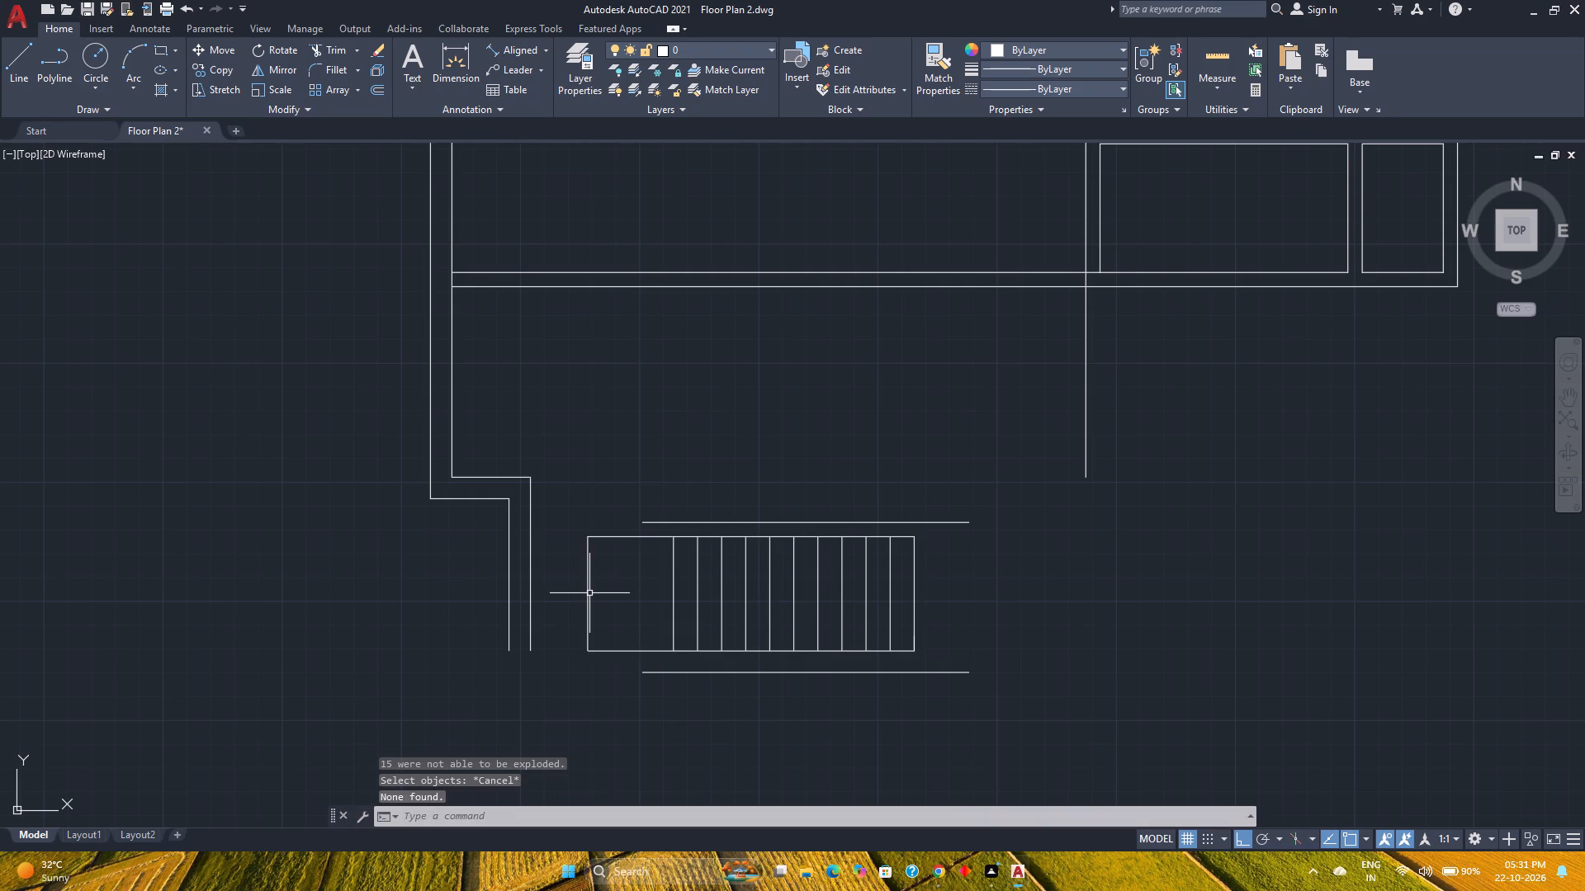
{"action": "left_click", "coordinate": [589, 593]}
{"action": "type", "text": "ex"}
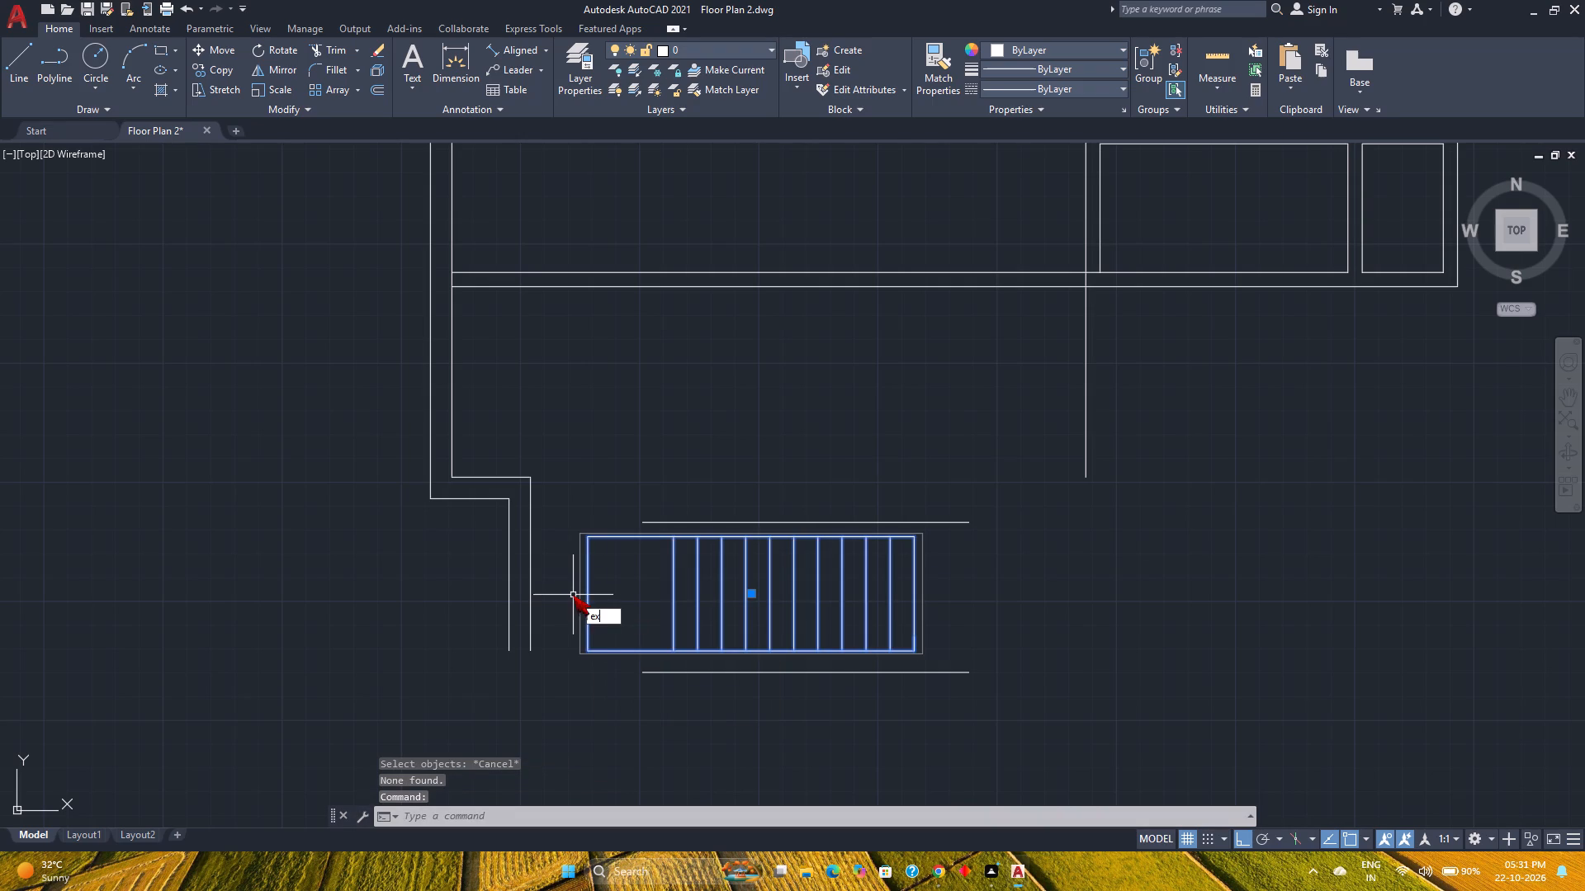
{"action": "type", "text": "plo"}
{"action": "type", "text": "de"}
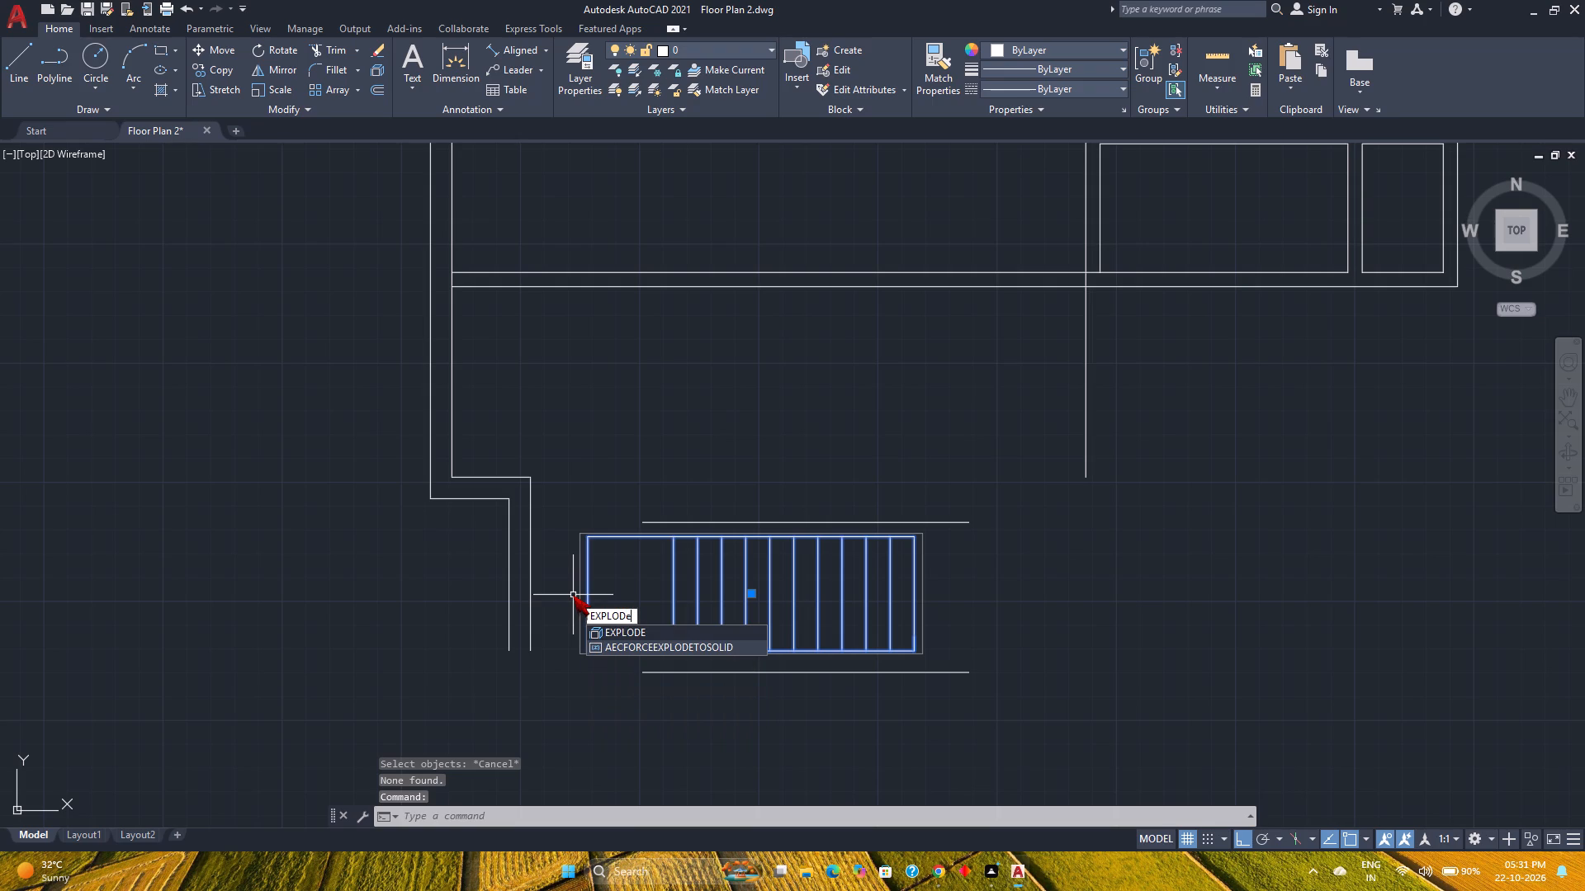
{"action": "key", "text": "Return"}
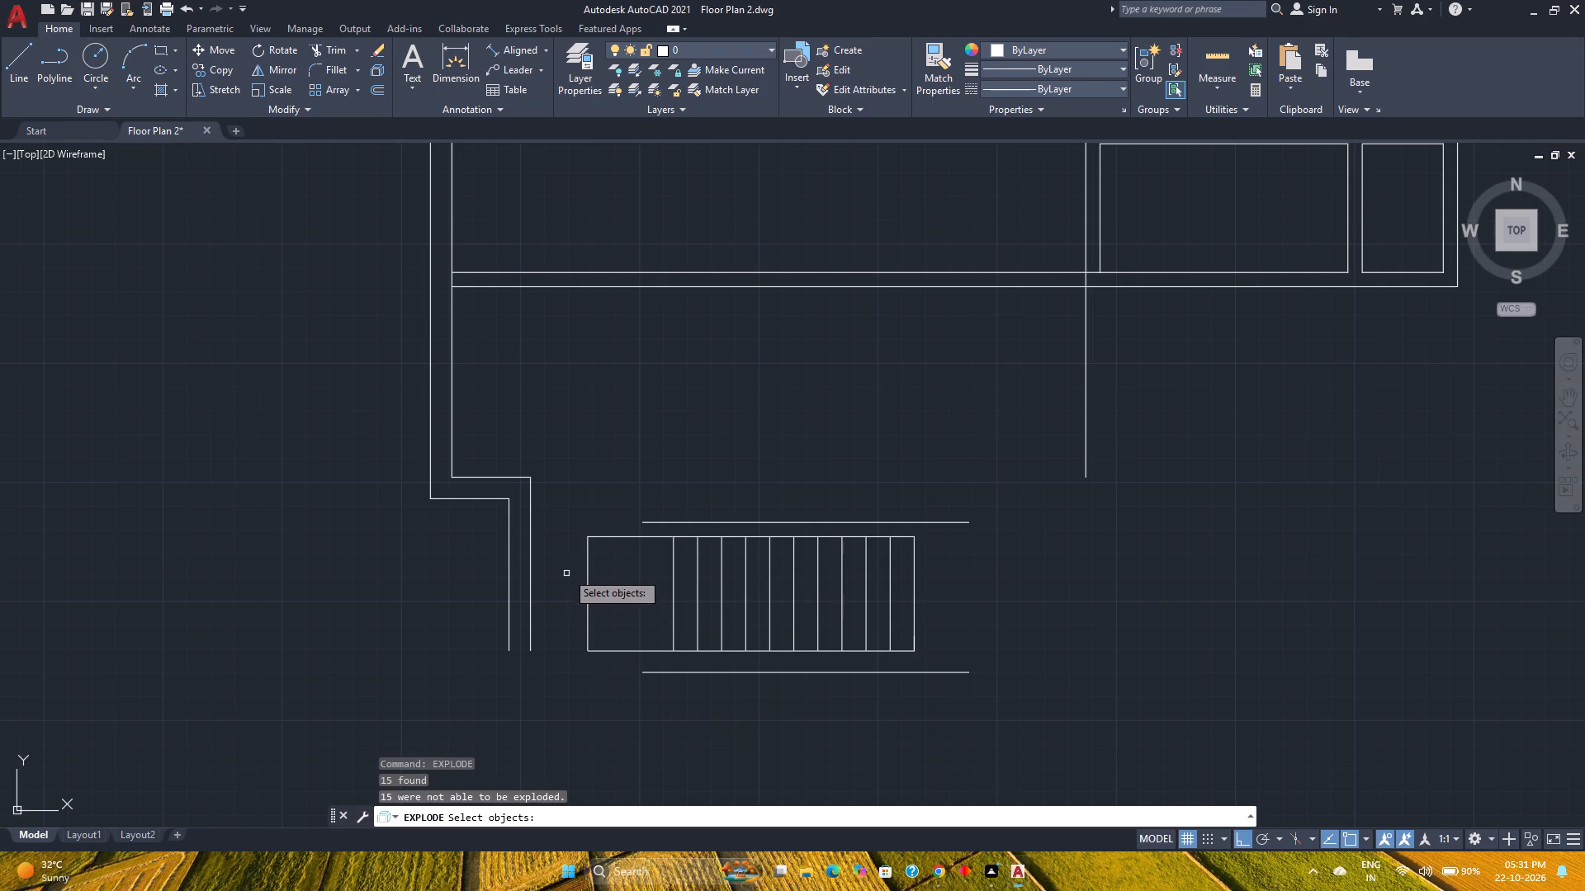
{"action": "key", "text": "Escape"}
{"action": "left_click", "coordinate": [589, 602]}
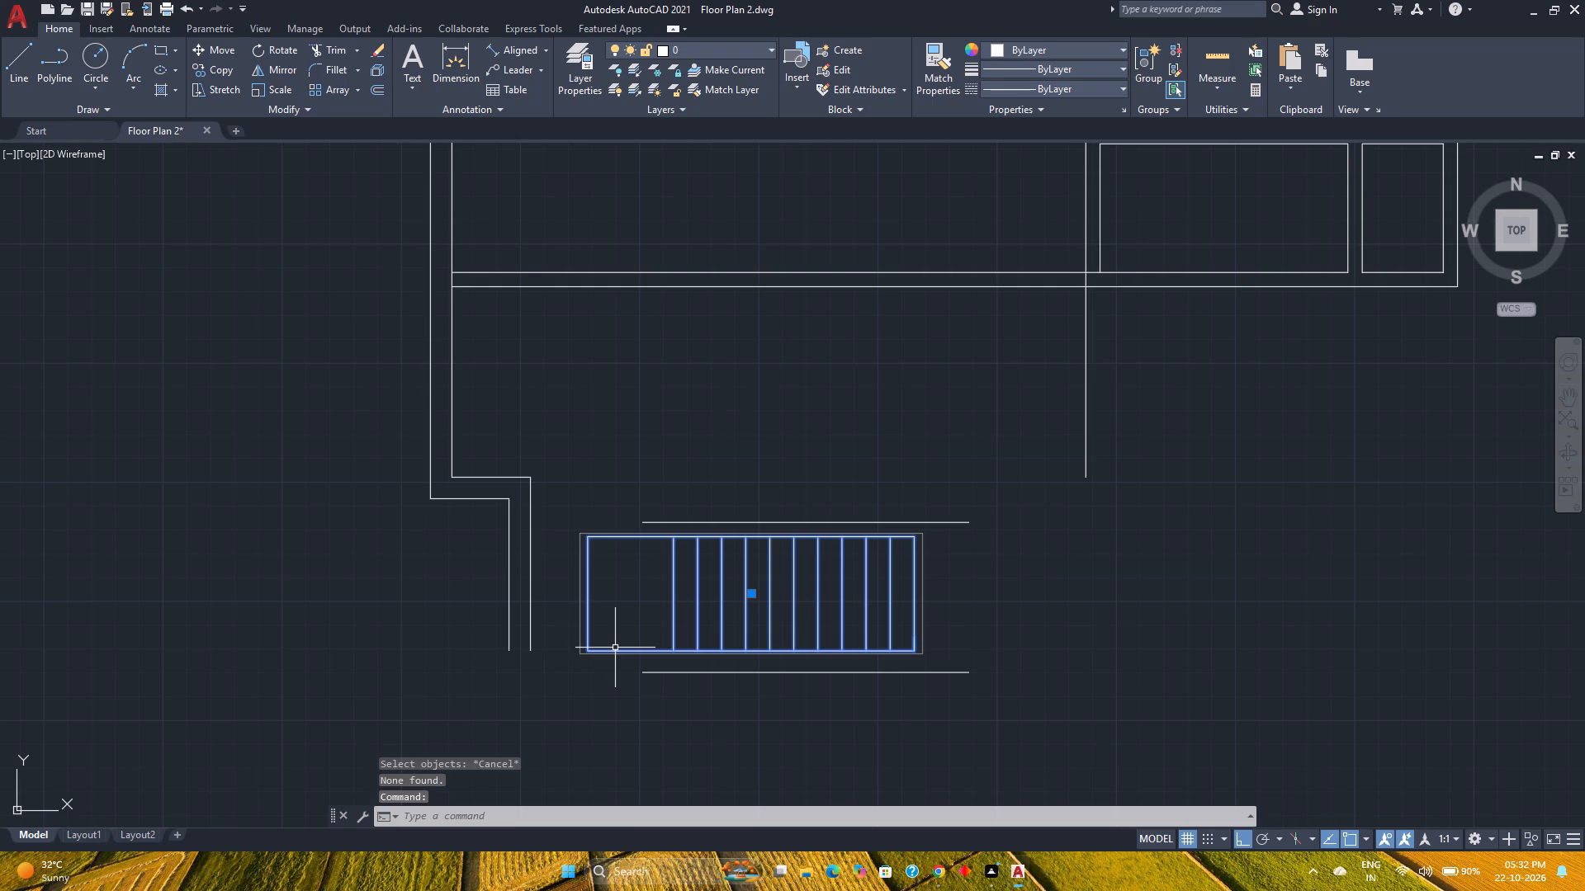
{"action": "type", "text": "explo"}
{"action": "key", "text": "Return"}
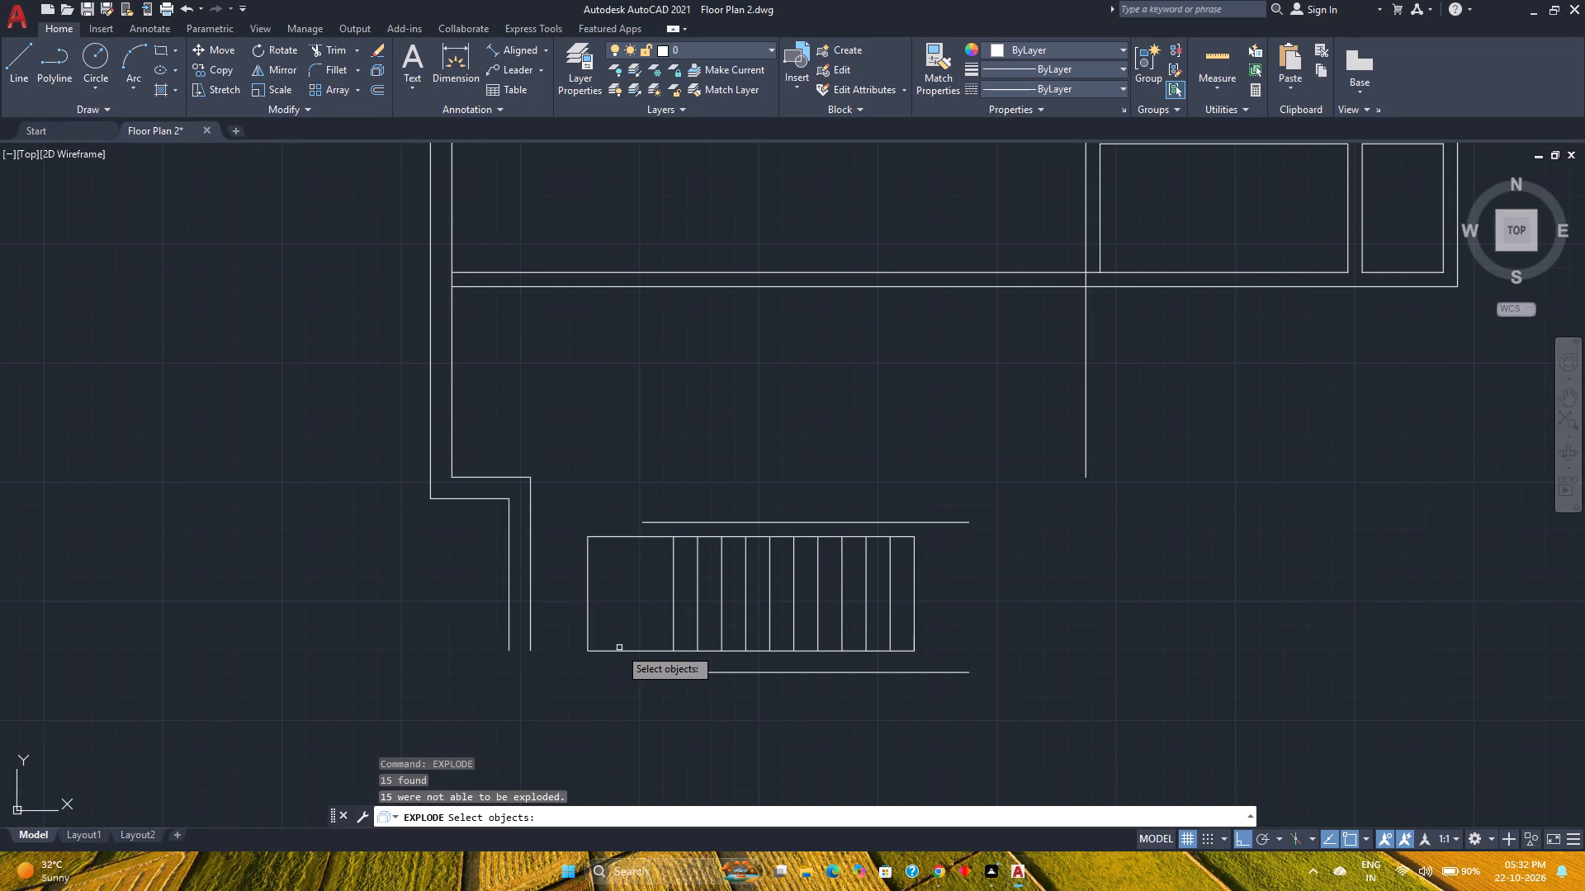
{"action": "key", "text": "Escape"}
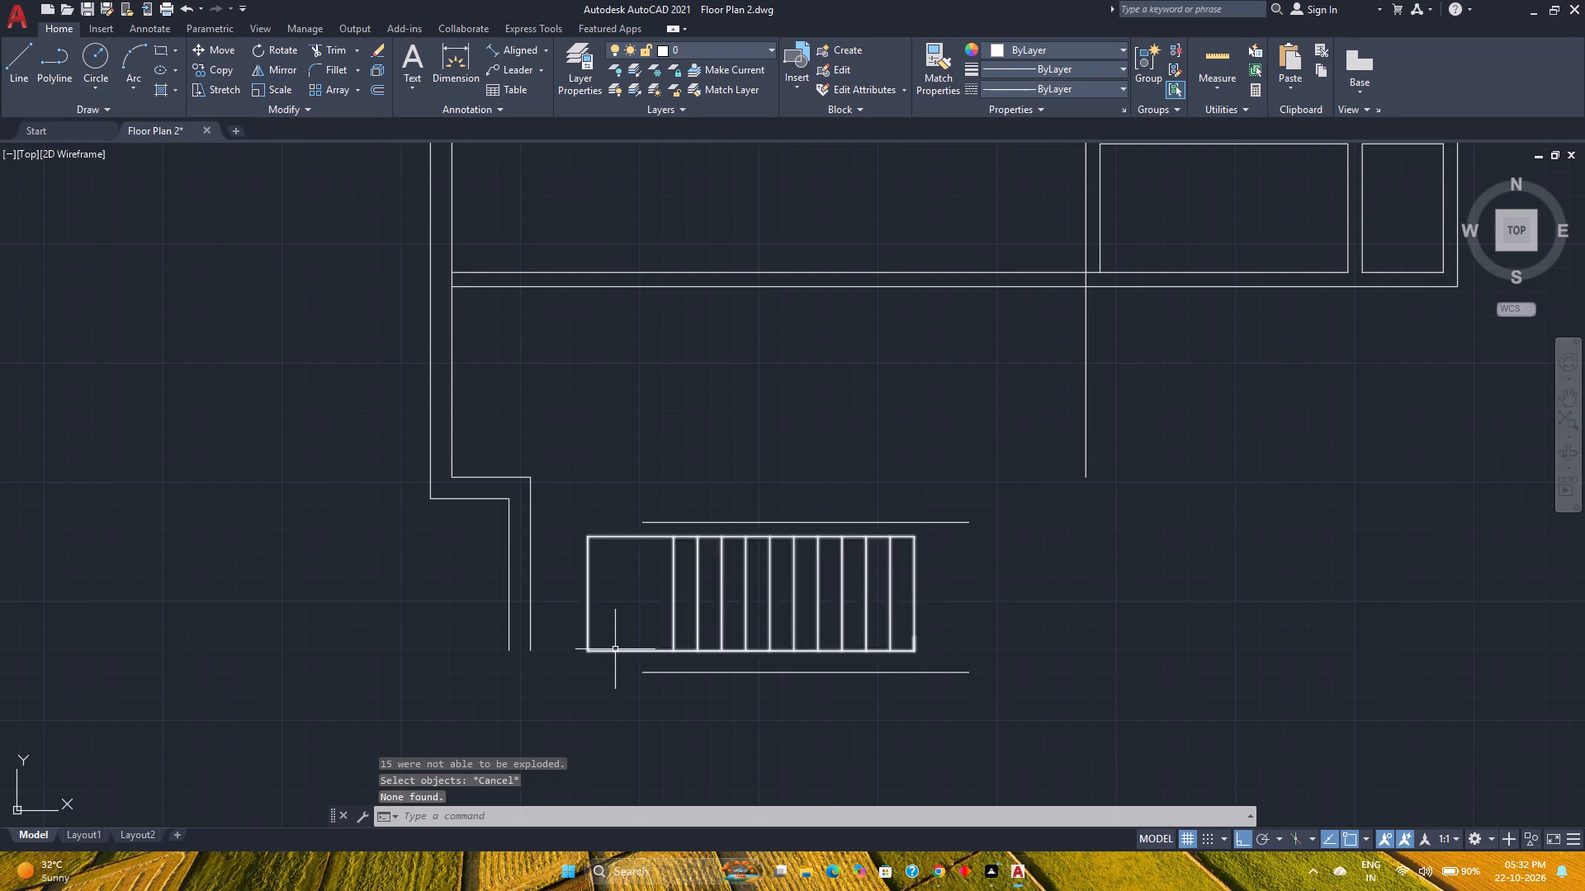
Erase the grouped staircase beside the stepped wall, leaving the two long horizontal lines north and south of it.
{"action": "left_click", "coordinate": [615, 649]}
{"action": "key", "text": "Delete"}
Copy the staircase's treads and south line from the original plan, placing its southwest corner at the south end of the stepped wall's east face.
{"action": "scroll", "coordinate": [615, 649], "scroll_direction": "down", "scroll_amount": 3}
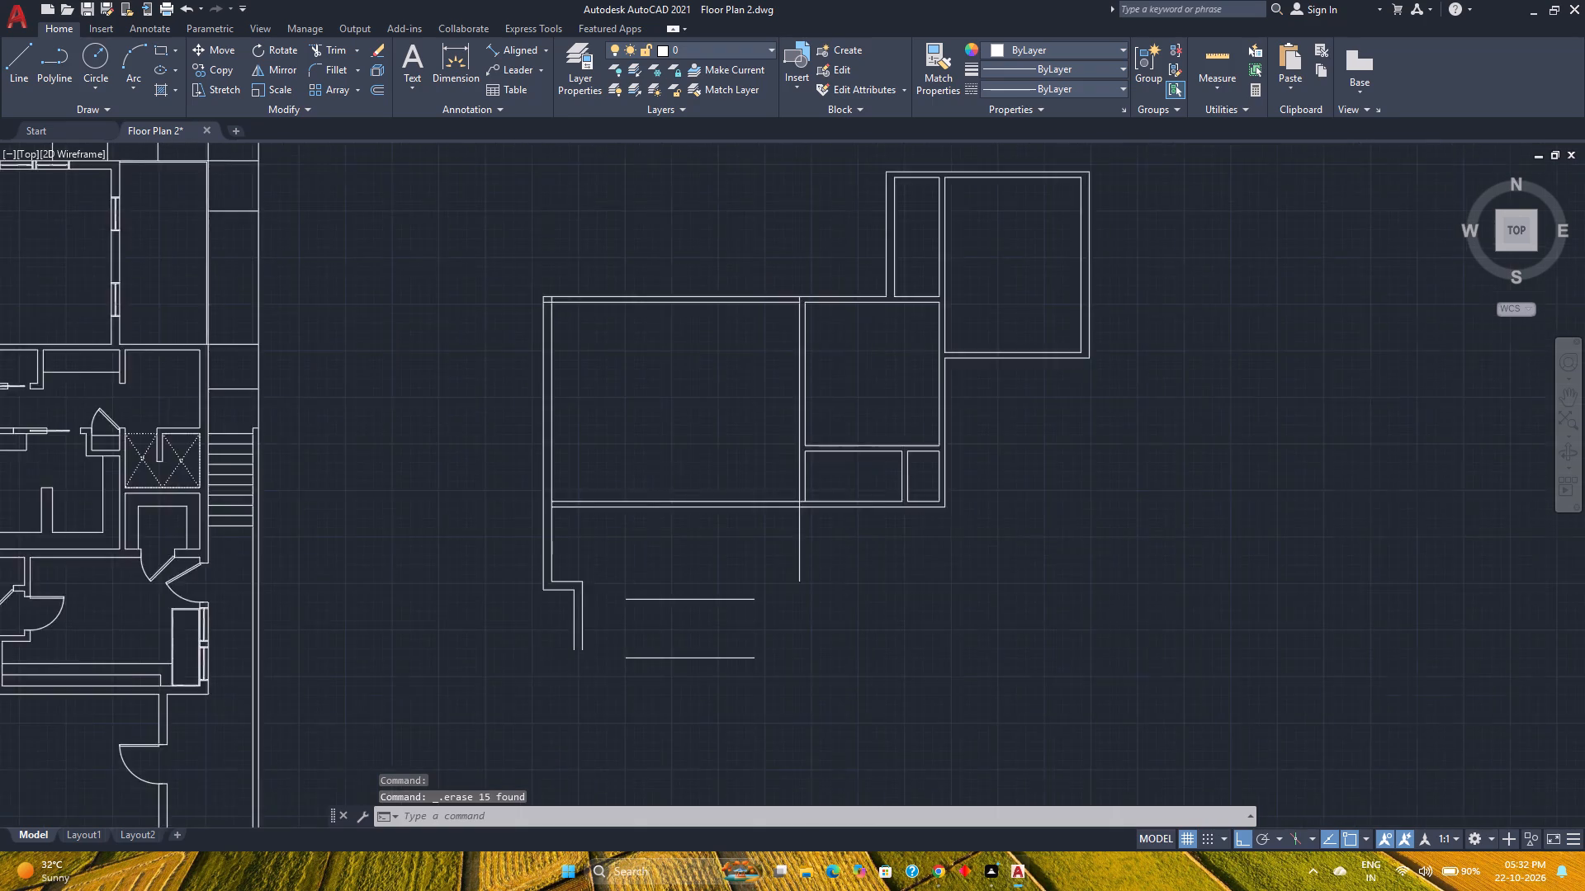
{"action": "middle_click_drag", "start_coordinate": [609, 671], "coordinate": [1034, 527]}
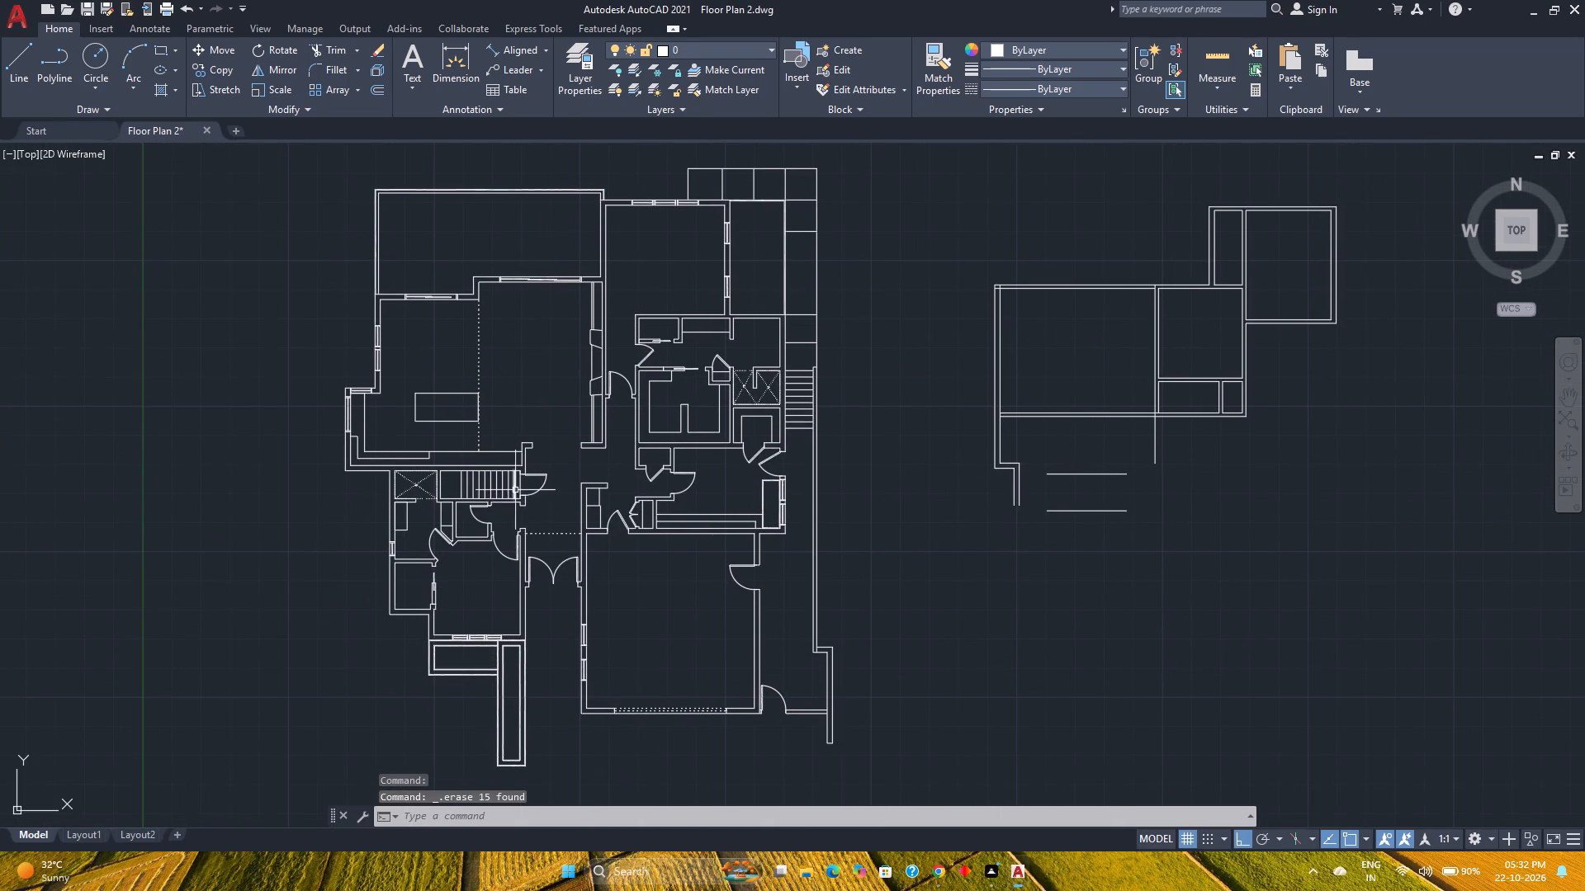
{"action": "scroll", "coordinate": [394, 519], "scroll_direction": "up", "scroll_amount": 3}
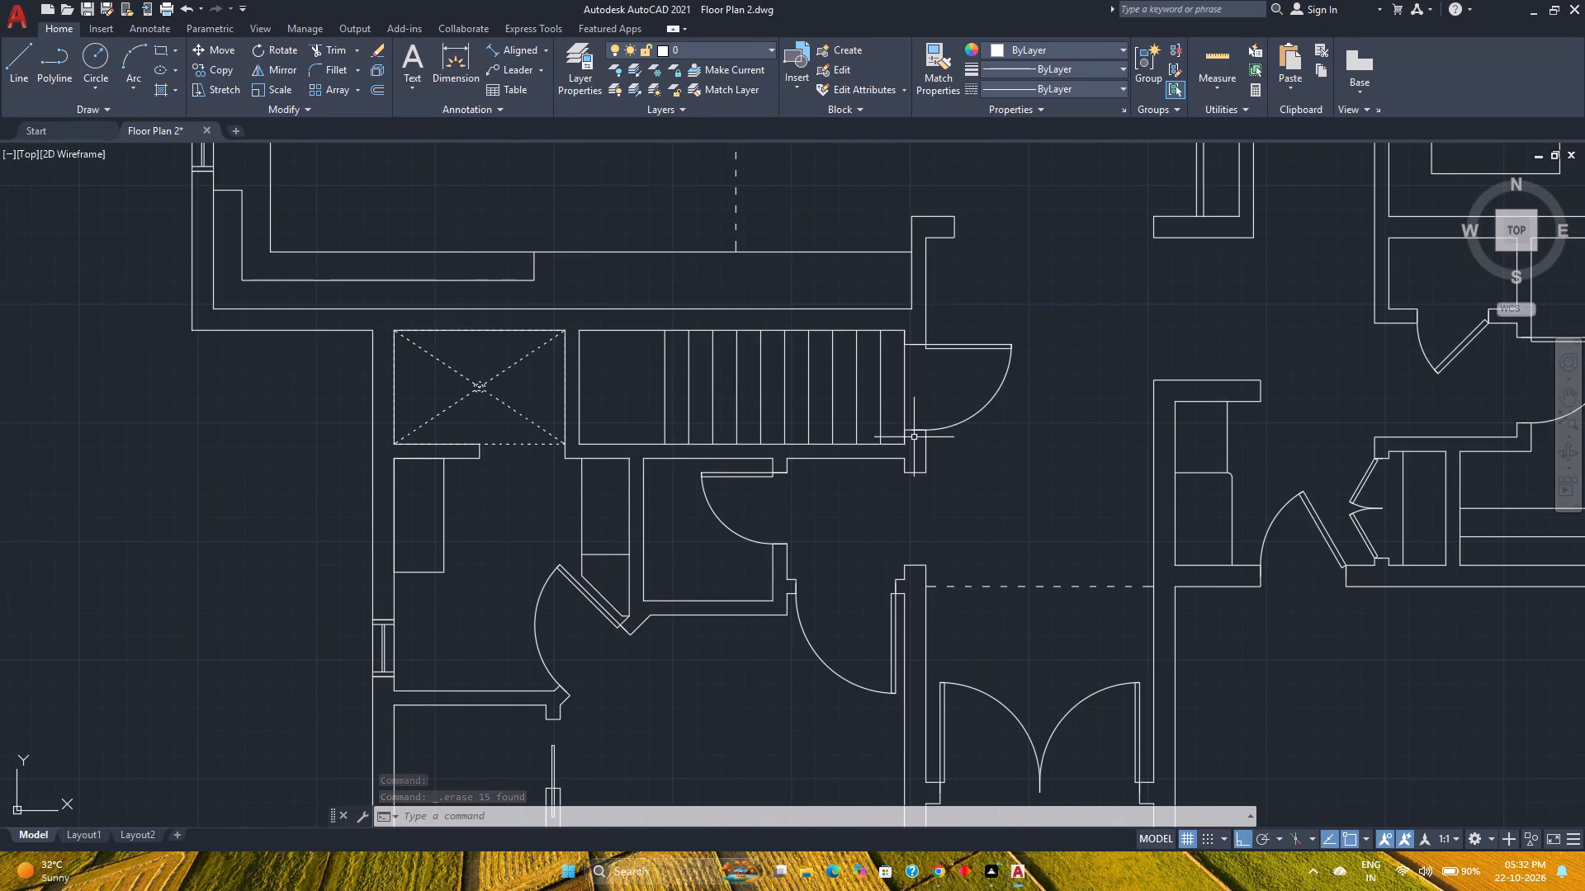
{"action": "left_click", "coordinate": [908, 447]}
{"action": "left_click", "coordinate": [759, 437]}
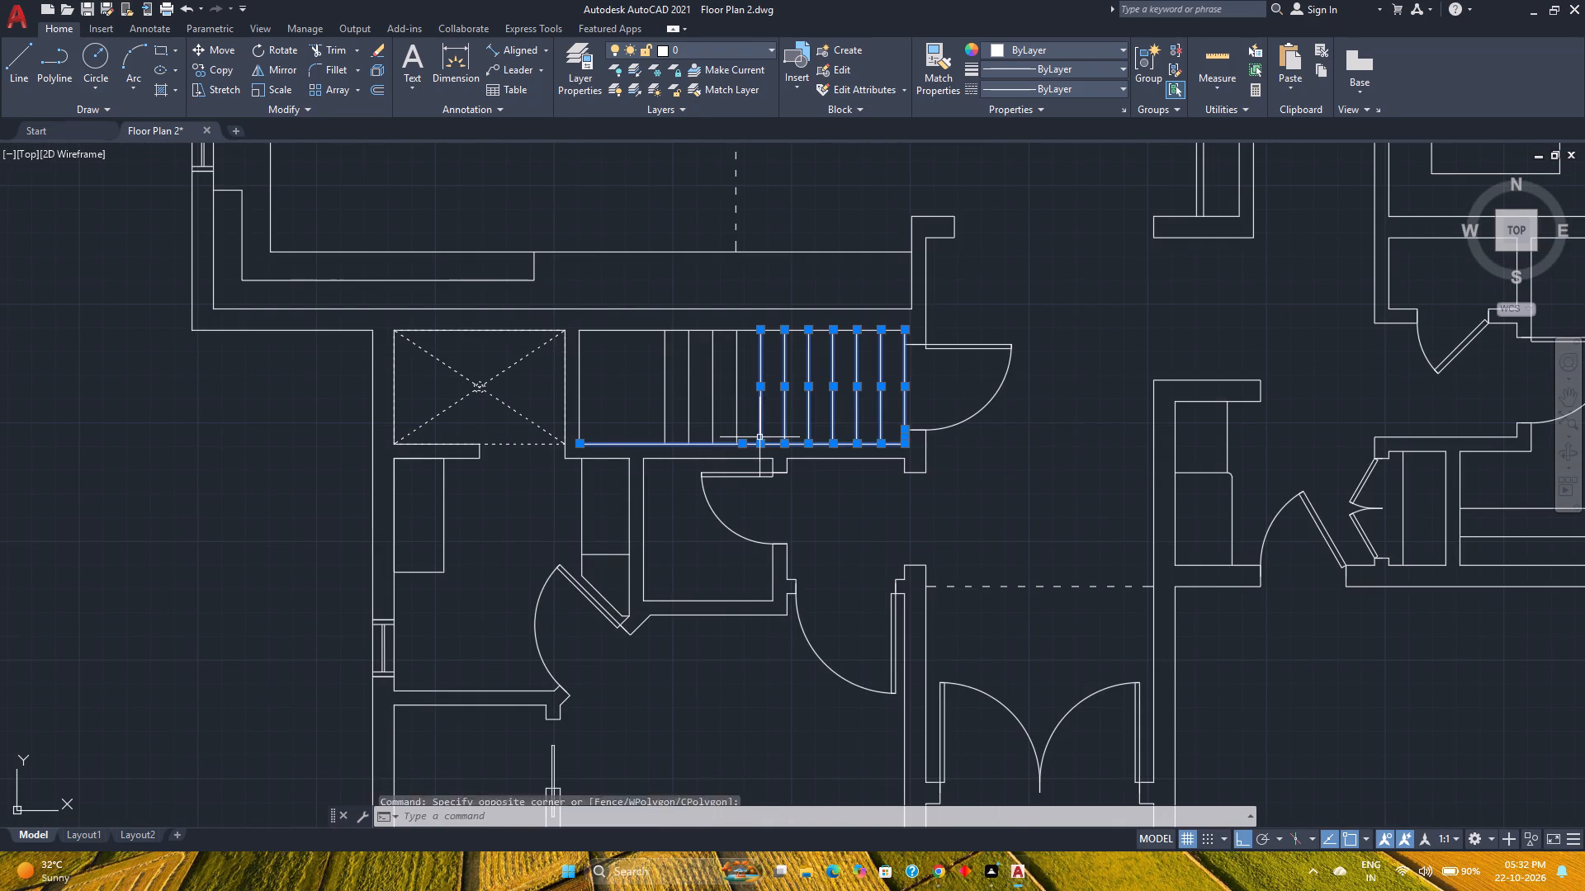
{"action": "left_click", "coordinate": [819, 413]}
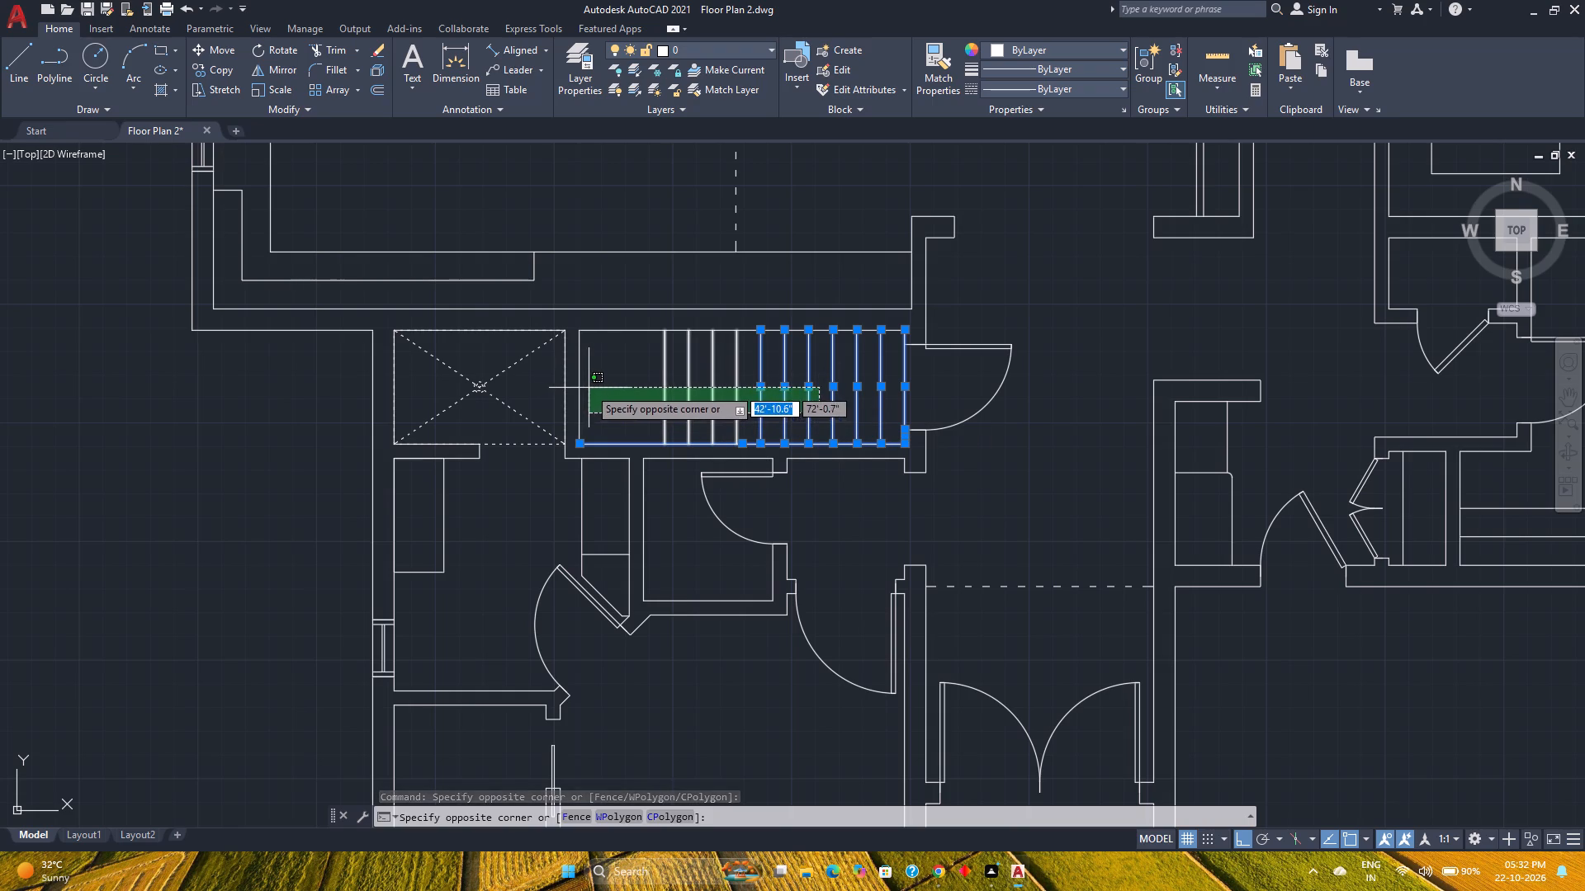
{"action": "left_click", "coordinate": [589, 388]}
{"action": "scroll", "coordinate": [625, 389], "scroll_direction": "down", "scroll_amount": 1}
{"action": "middle_click_drag", "start_coordinate": [625, 389], "coordinate": [589, 418]}
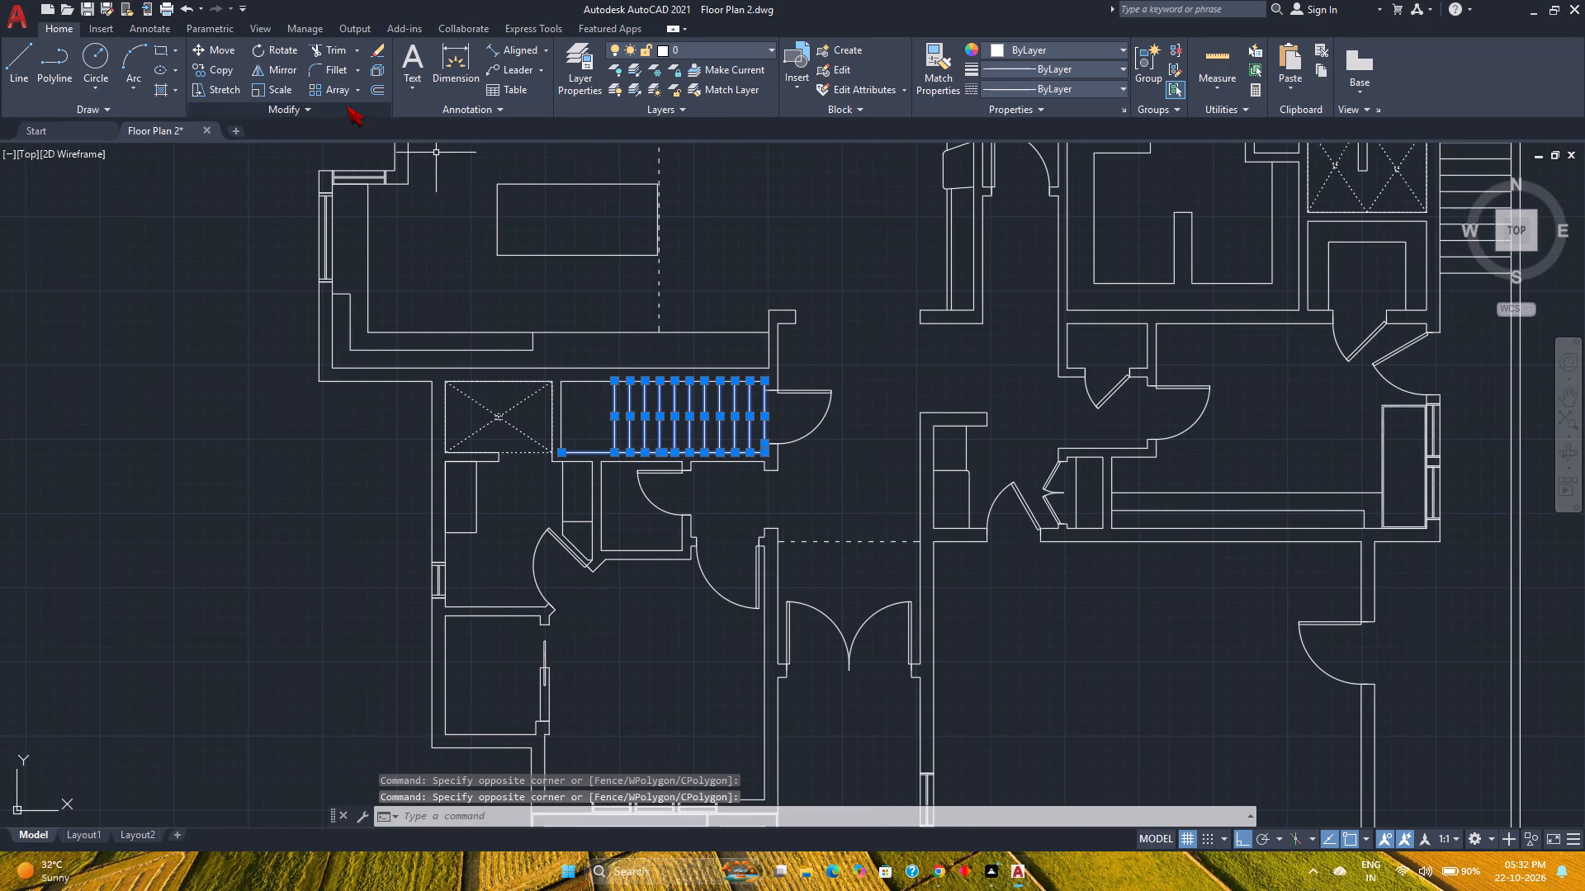
{"action": "left_click", "coordinate": [198, 72]}
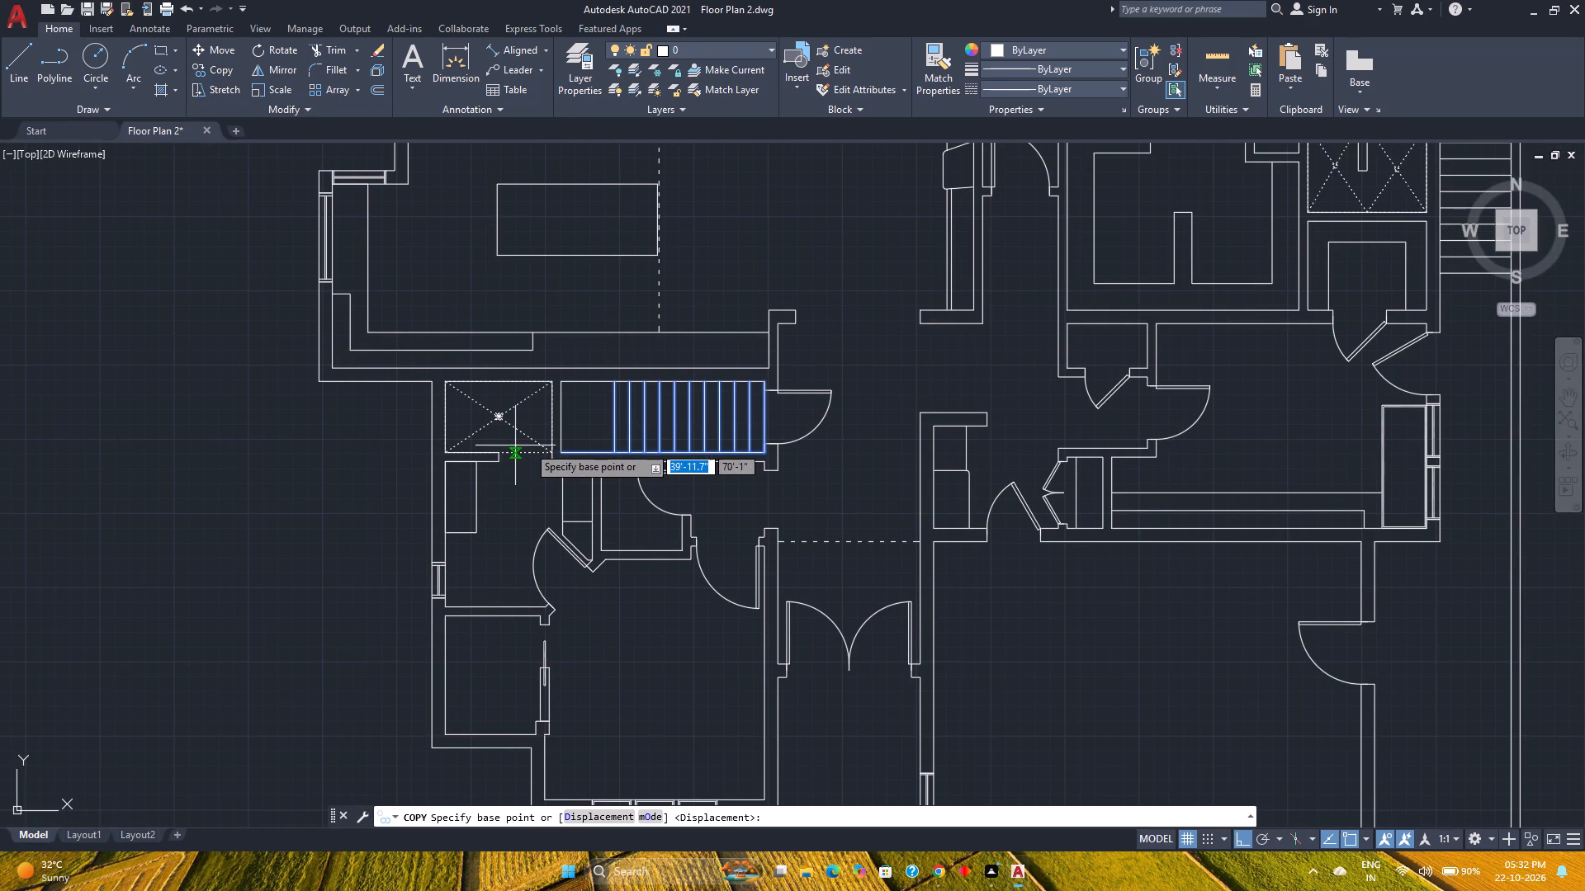
{"action": "left_click", "coordinate": [561, 455]}
{"action": "scroll", "coordinate": [561, 455], "scroll_direction": "down", "scroll_amount": 1}
{"action": "middle_click_drag", "start_coordinate": [561, 455], "coordinate": [140, 484]}
{"action": "scroll", "coordinate": [1065, 508], "scroll_direction": "up", "scroll_amount": 2}
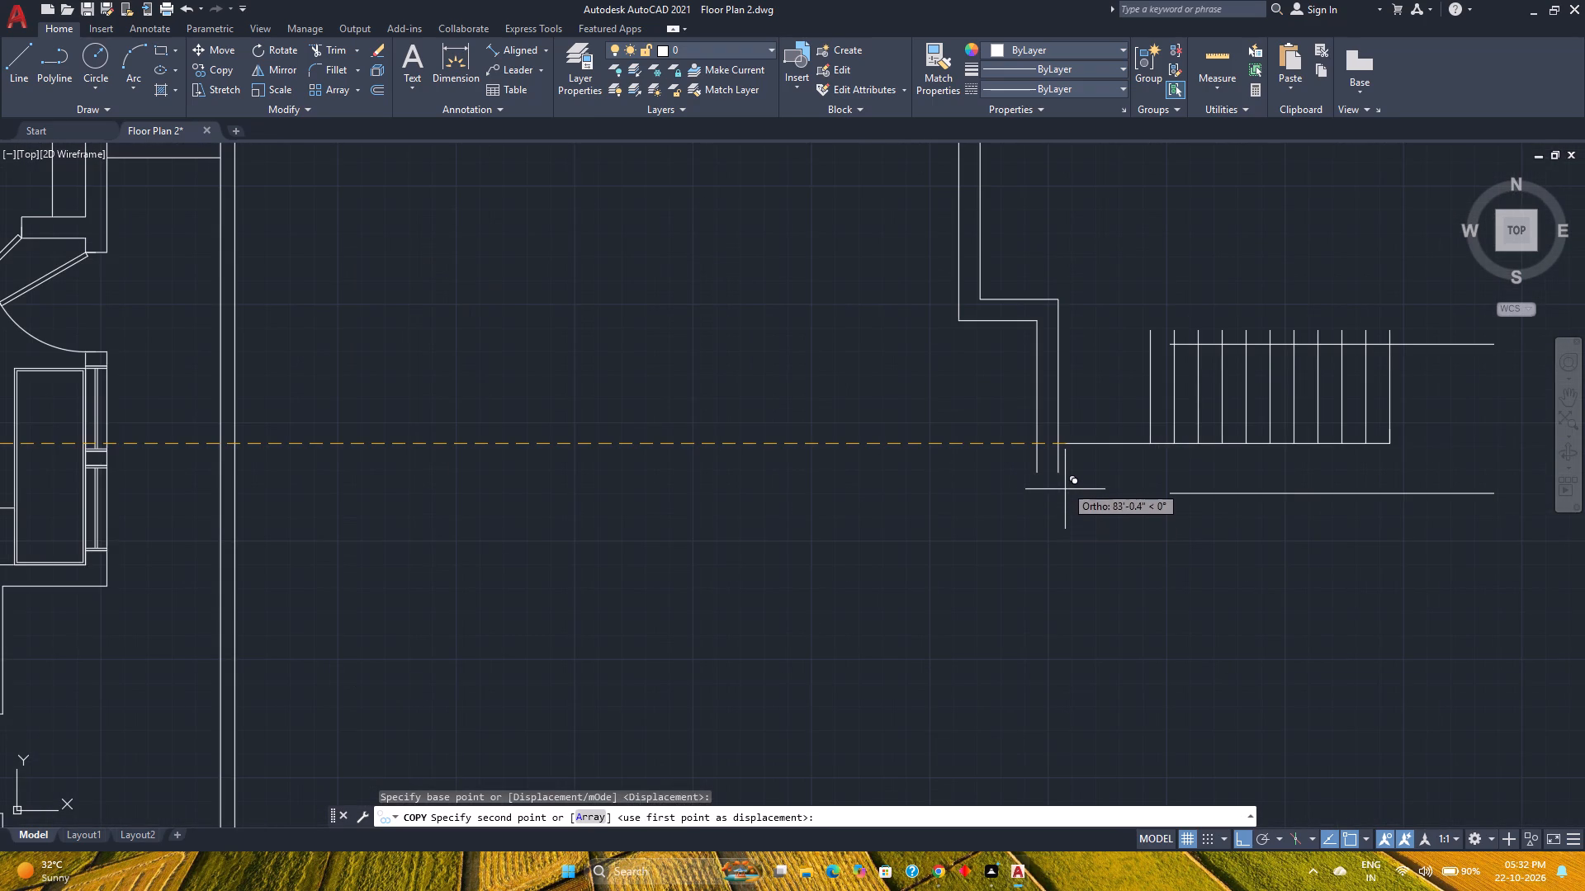
{"action": "left_click", "coordinate": [1062, 472]}
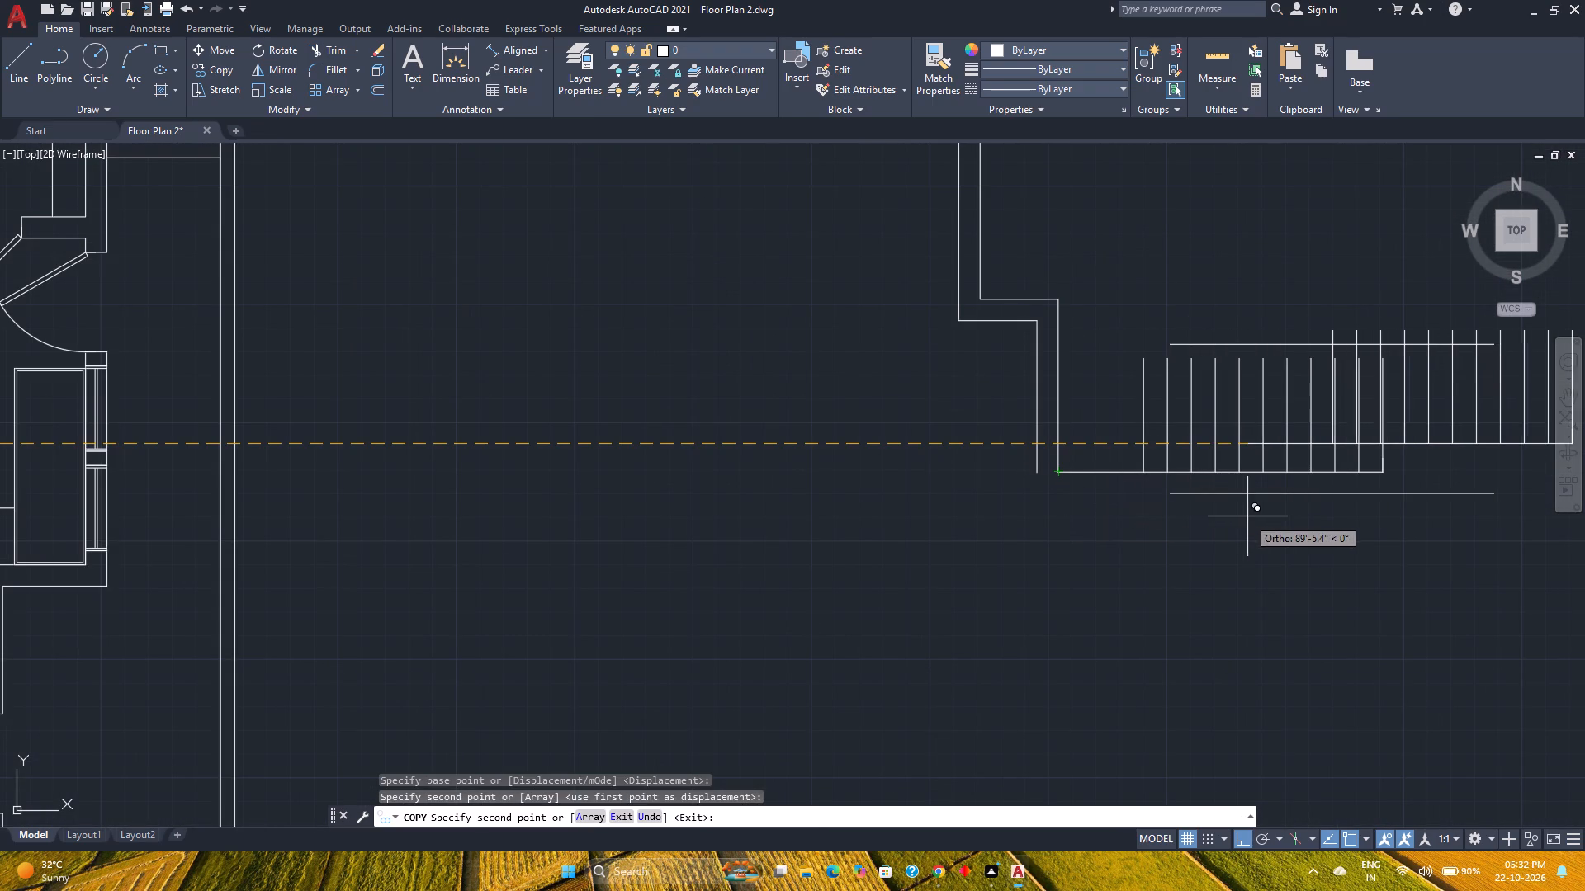
{"action": "key", "text": "Escape"}
Move the copied staircase treads and south line 2' east, away from the stepped wall.
{"action": "left_click", "coordinate": [1395, 479]}
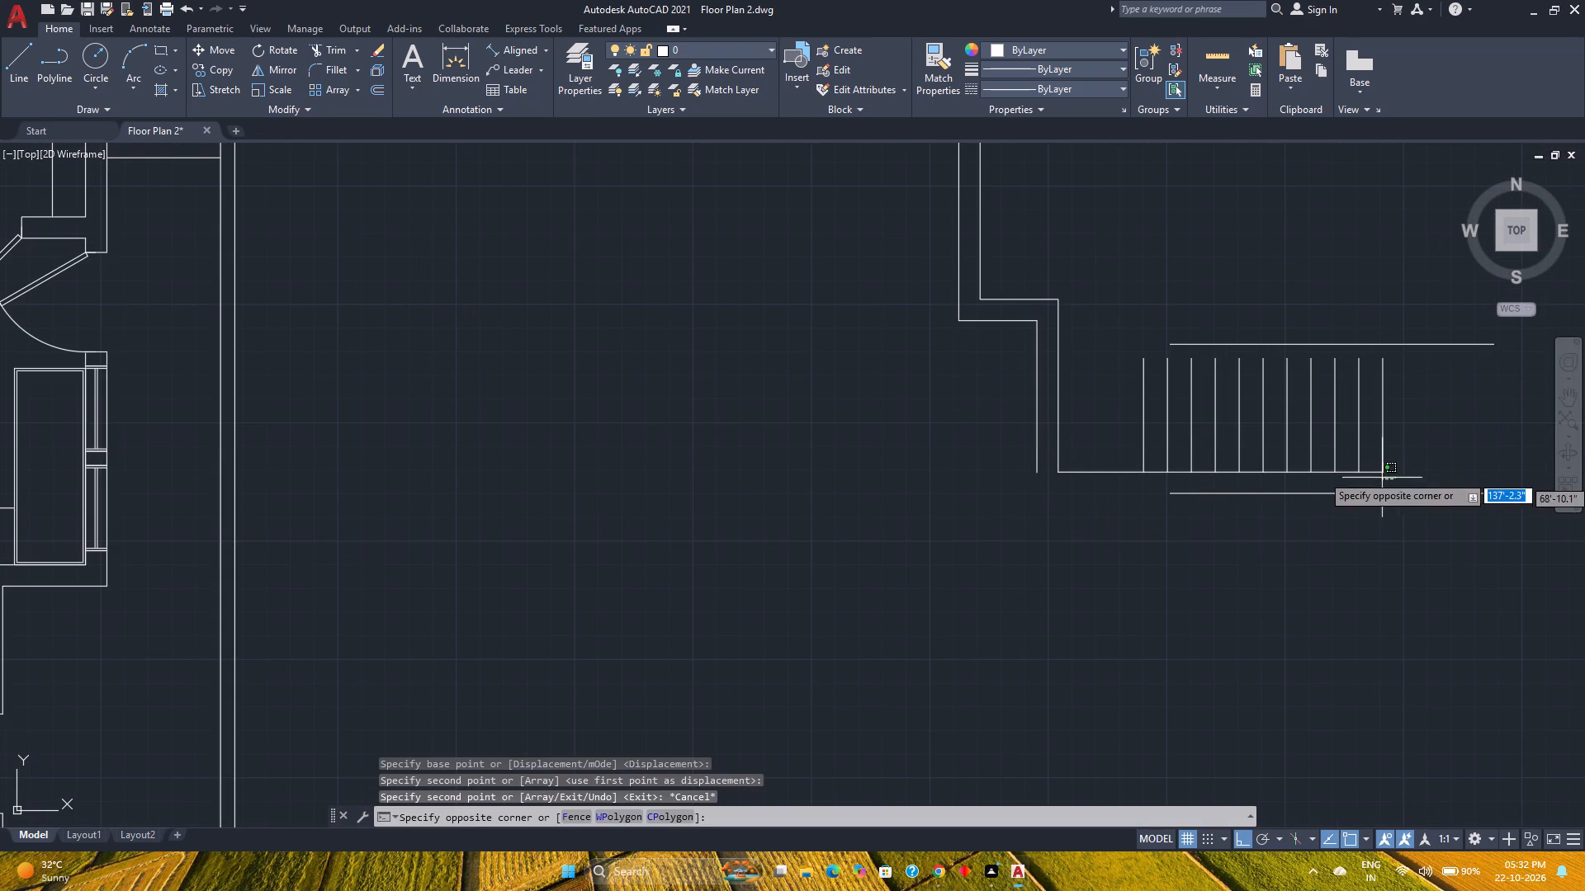
{"action": "left_click", "coordinate": [1109, 408]}
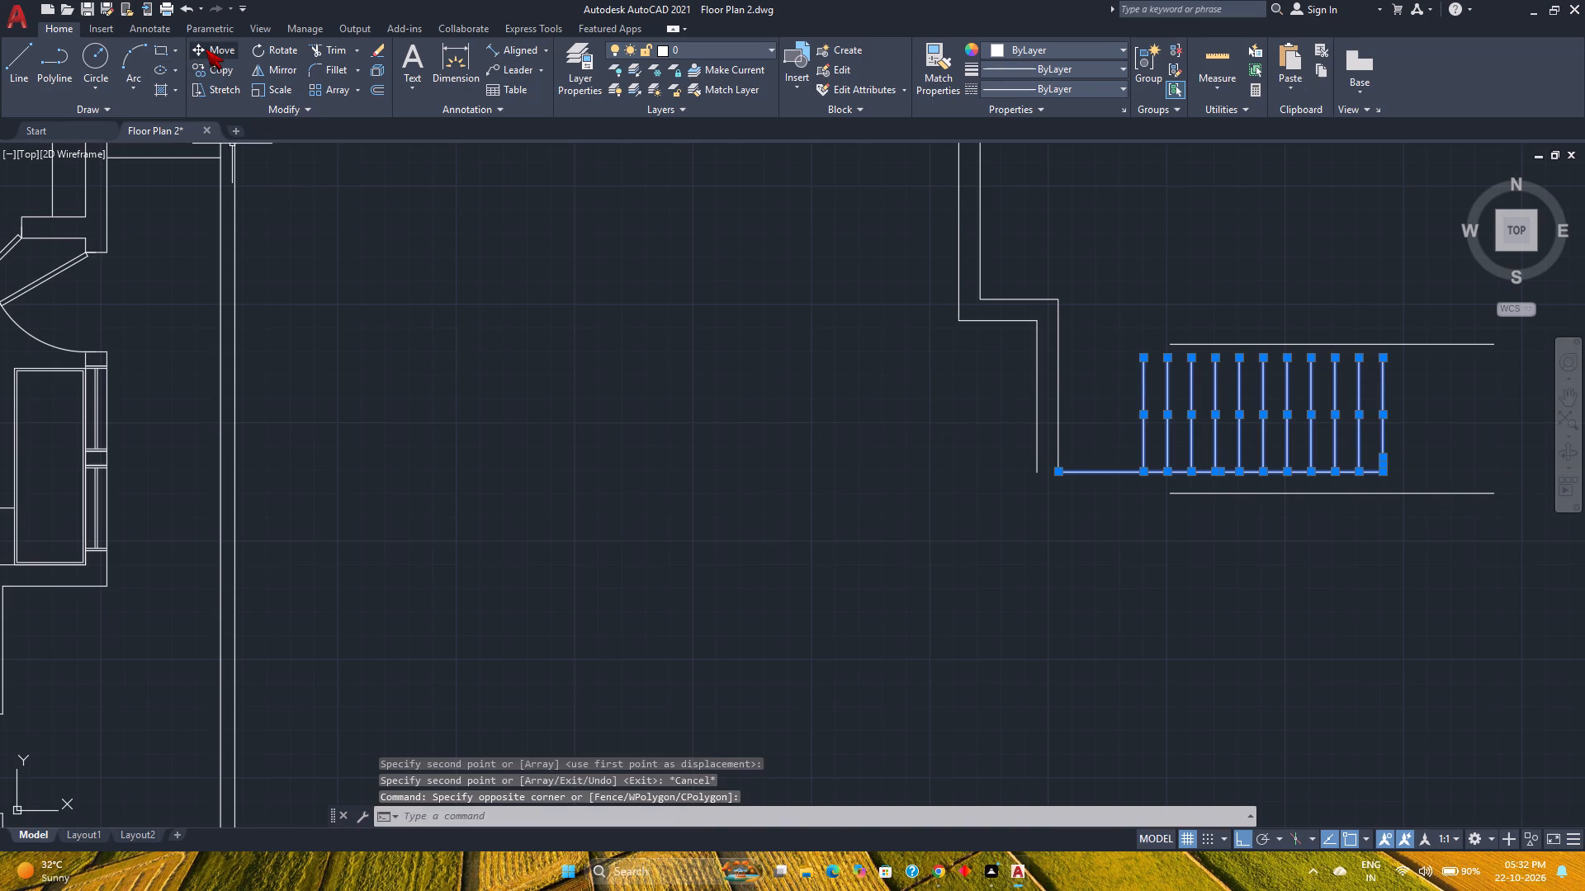
{"action": "left_click", "coordinate": [206, 49]}
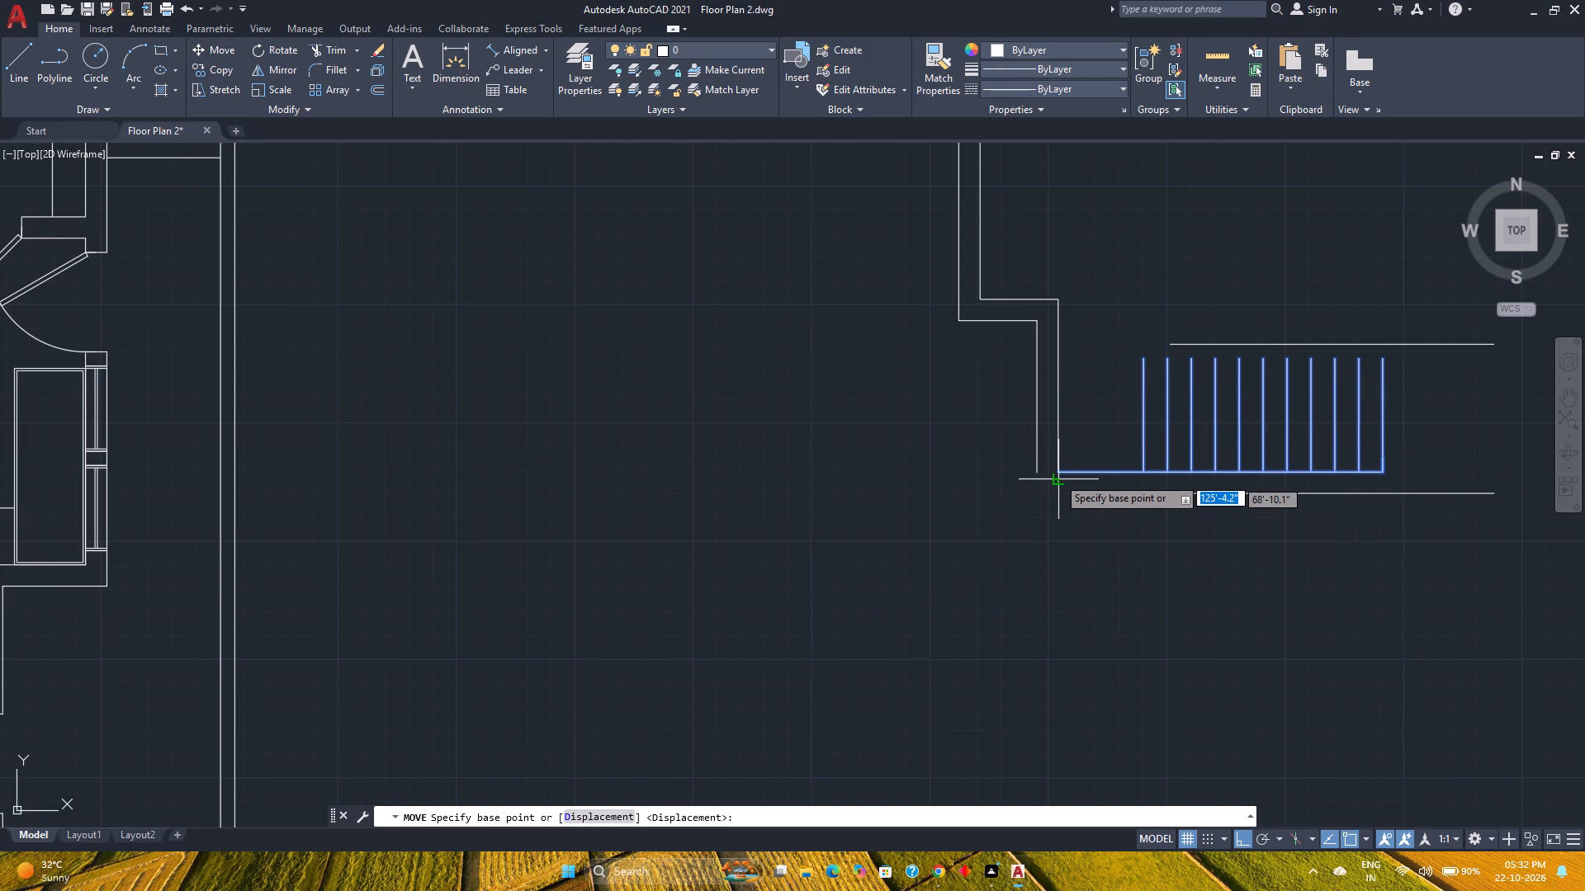
{"action": "left_click", "coordinate": [1057, 470]}
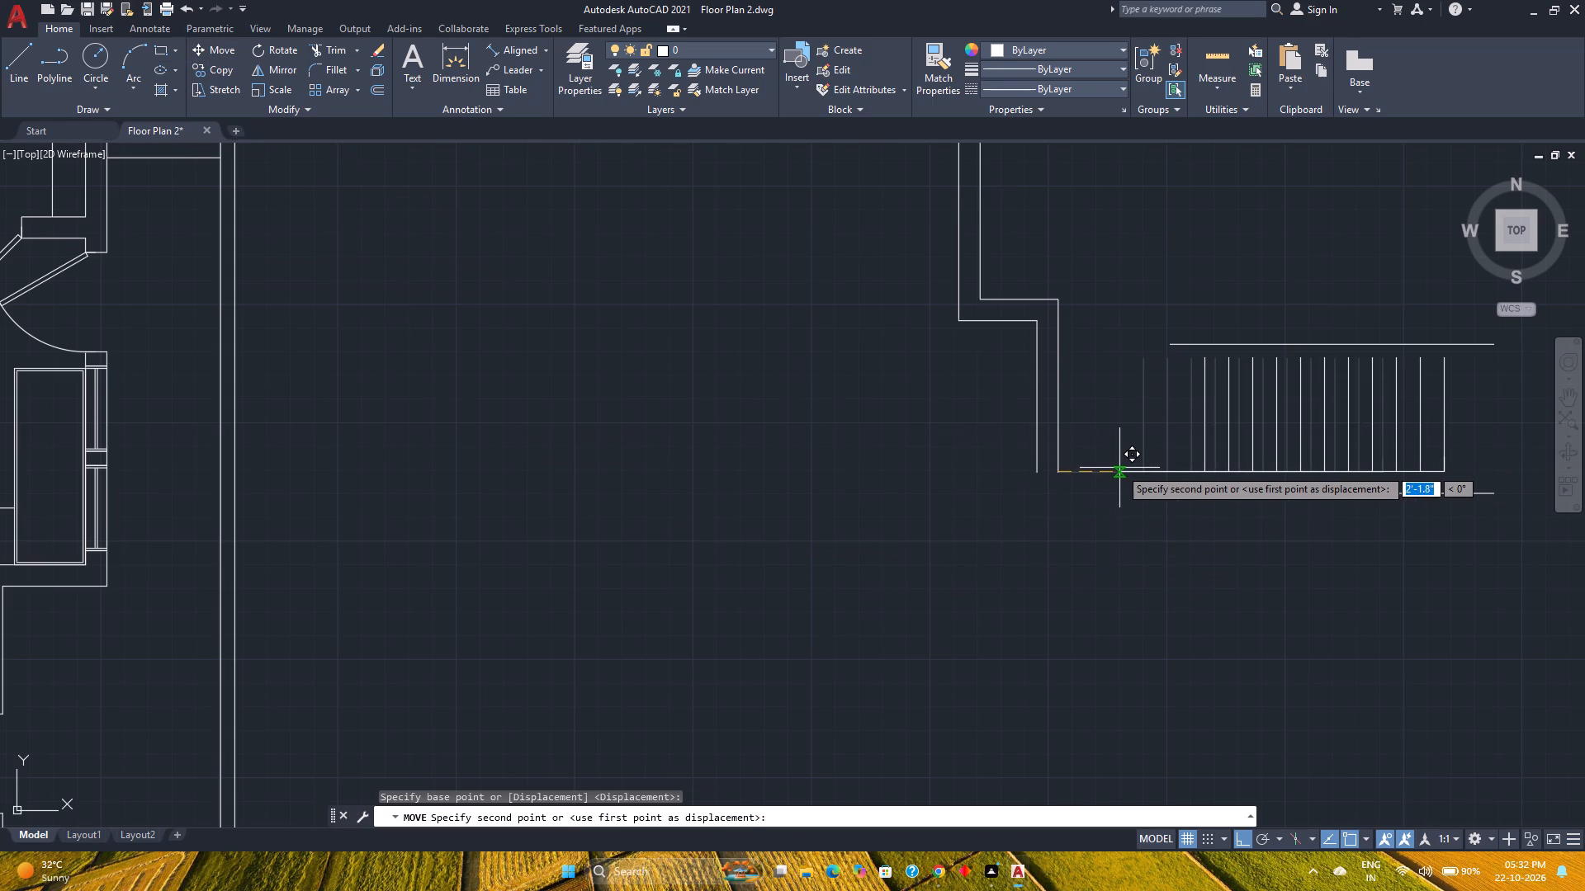
{"action": "type", "text": "2'"}
{"action": "key", "text": "Return"}
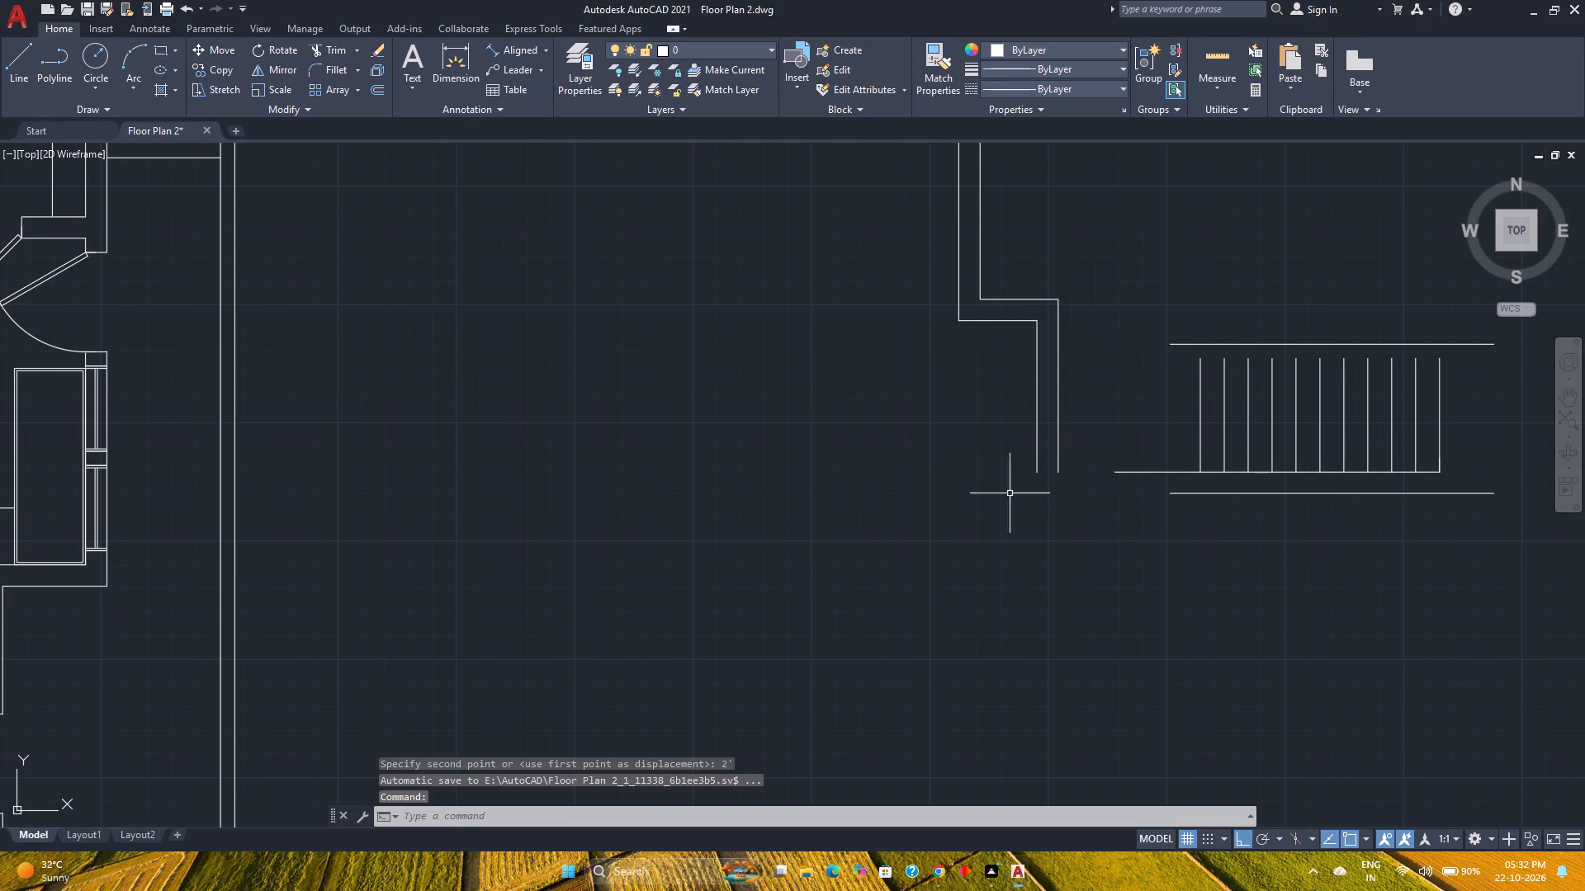
Fillet in Multiple mode the stepped wall's east face to the staircase's south line, and its west face to the long line further south.
{"action": "left_click", "coordinate": [339, 70]}
{"action": "left_click", "coordinate": [764, 814]}
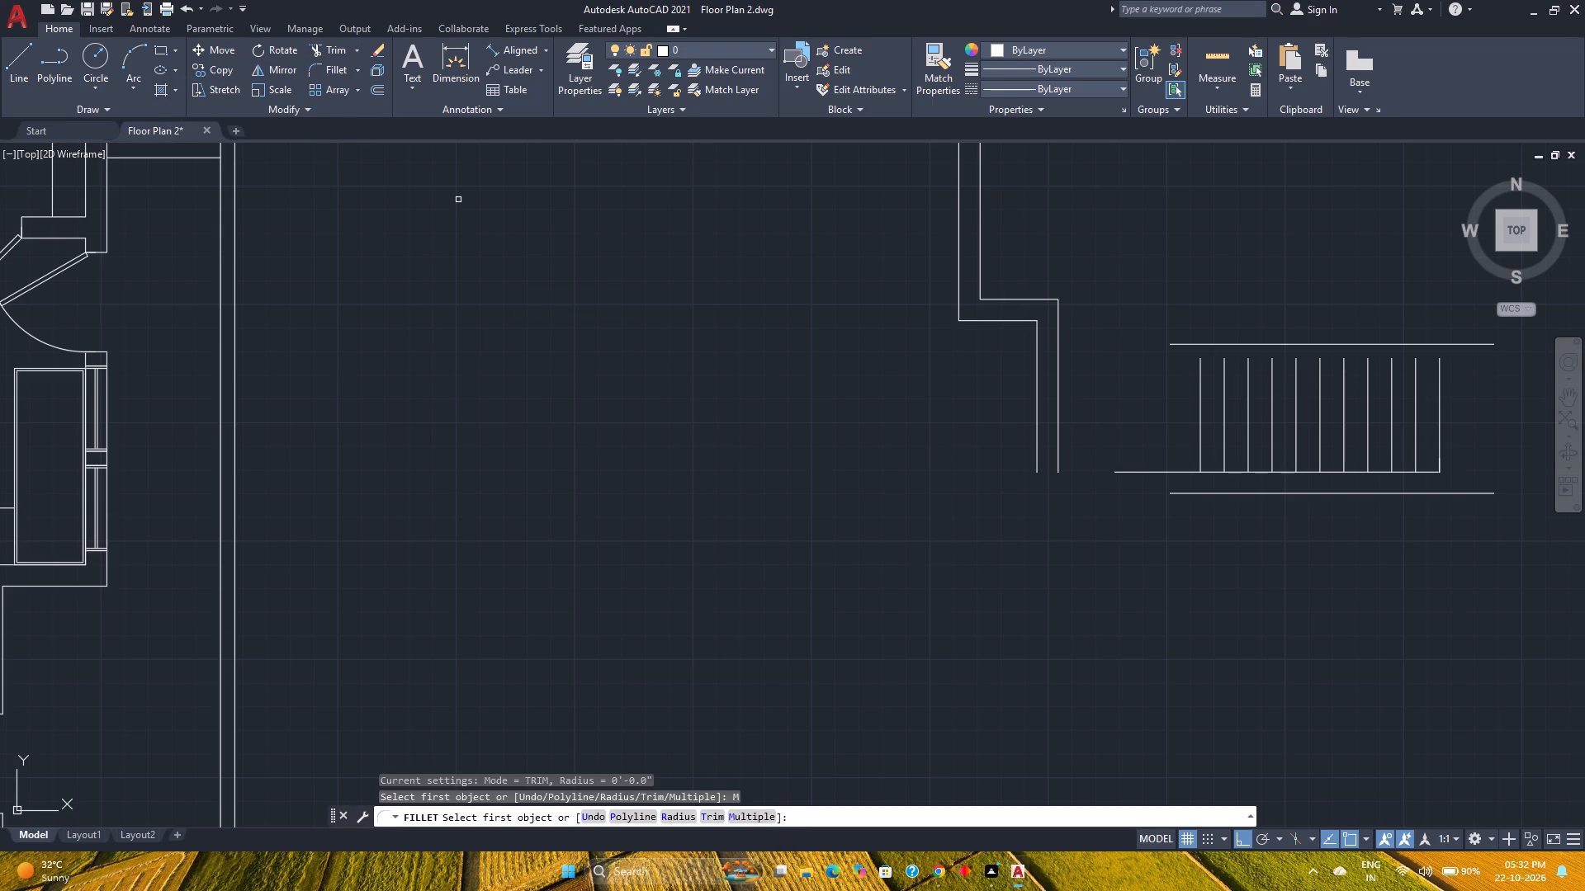
{"action": "left_click", "coordinate": [1059, 440]}
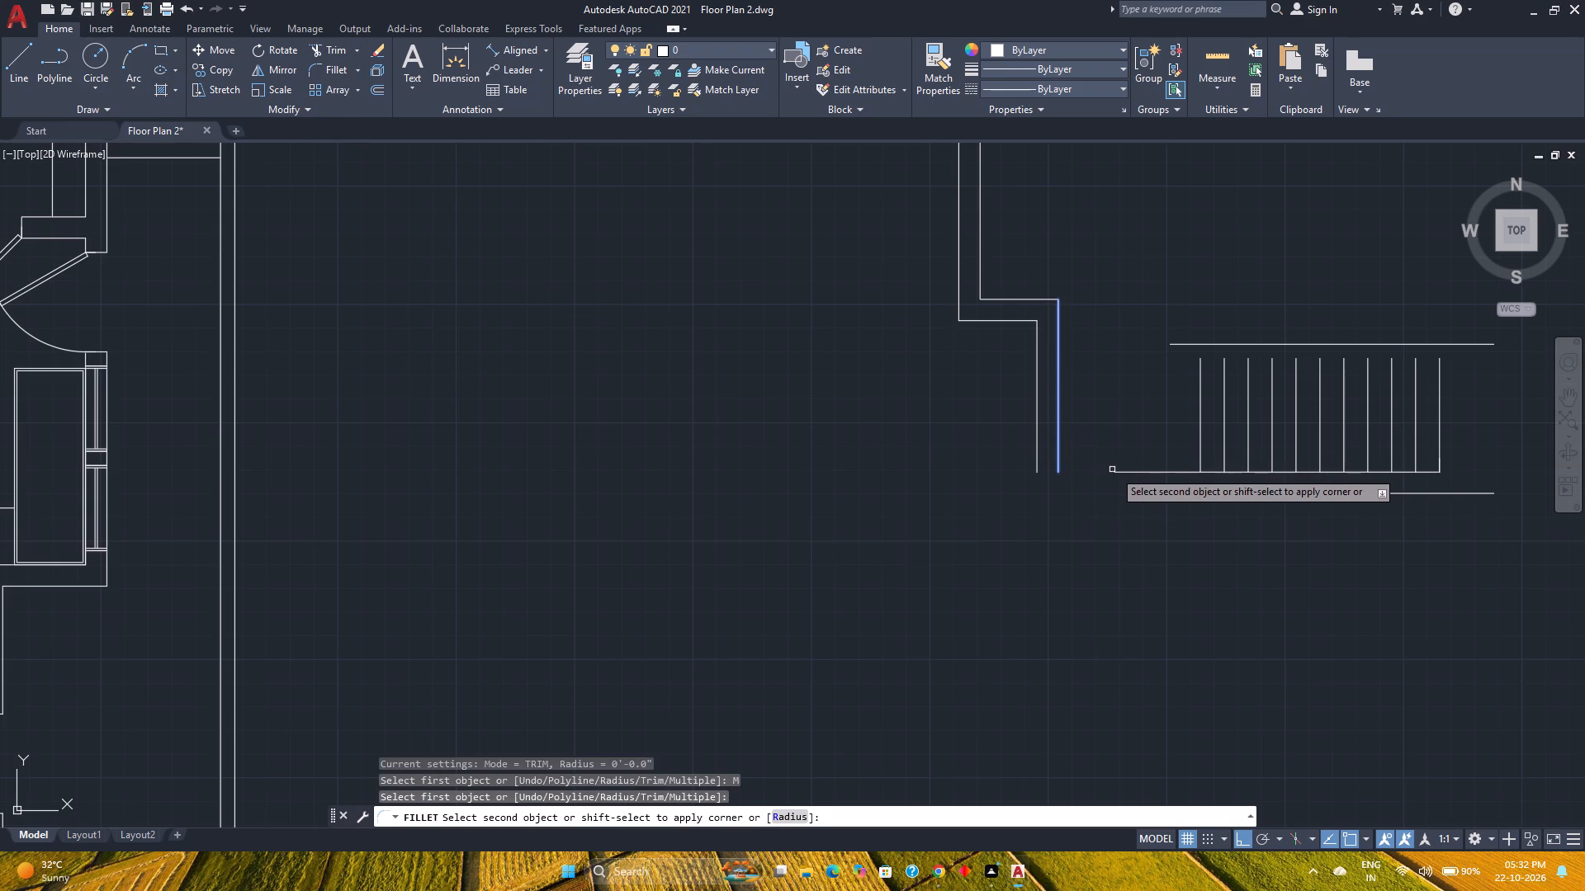
{"action": "left_click", "coordinate": [1118, 470]}
{"action": "left_click", "coordinate": [1039, 453]}
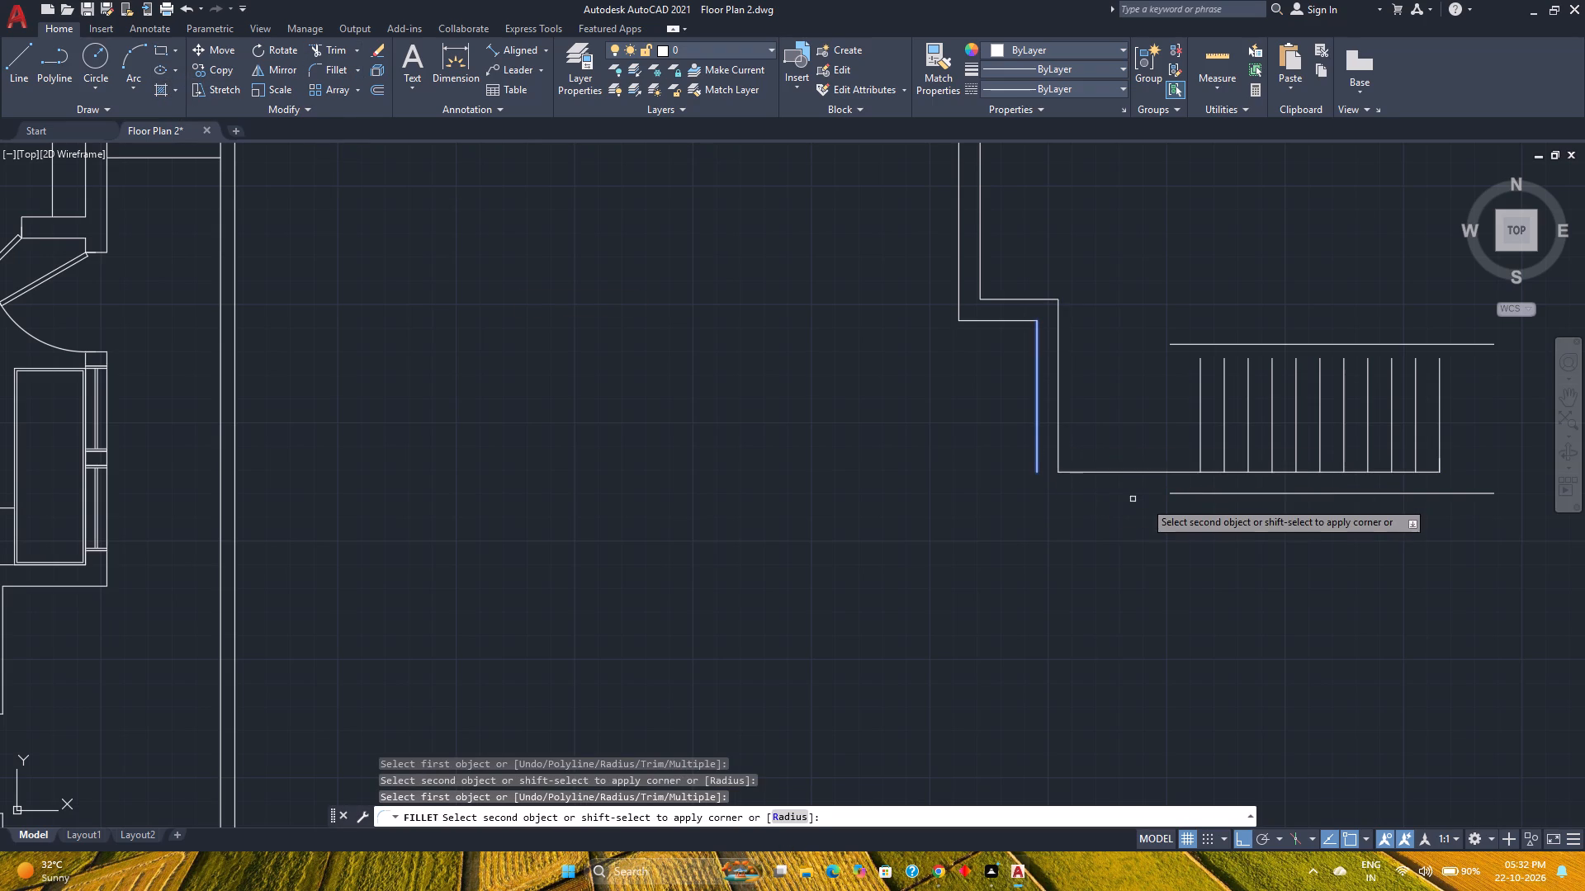
{"action": "left_click", "coordinate": [1174, 493]}
{"action": "key", "text": "Escape"}
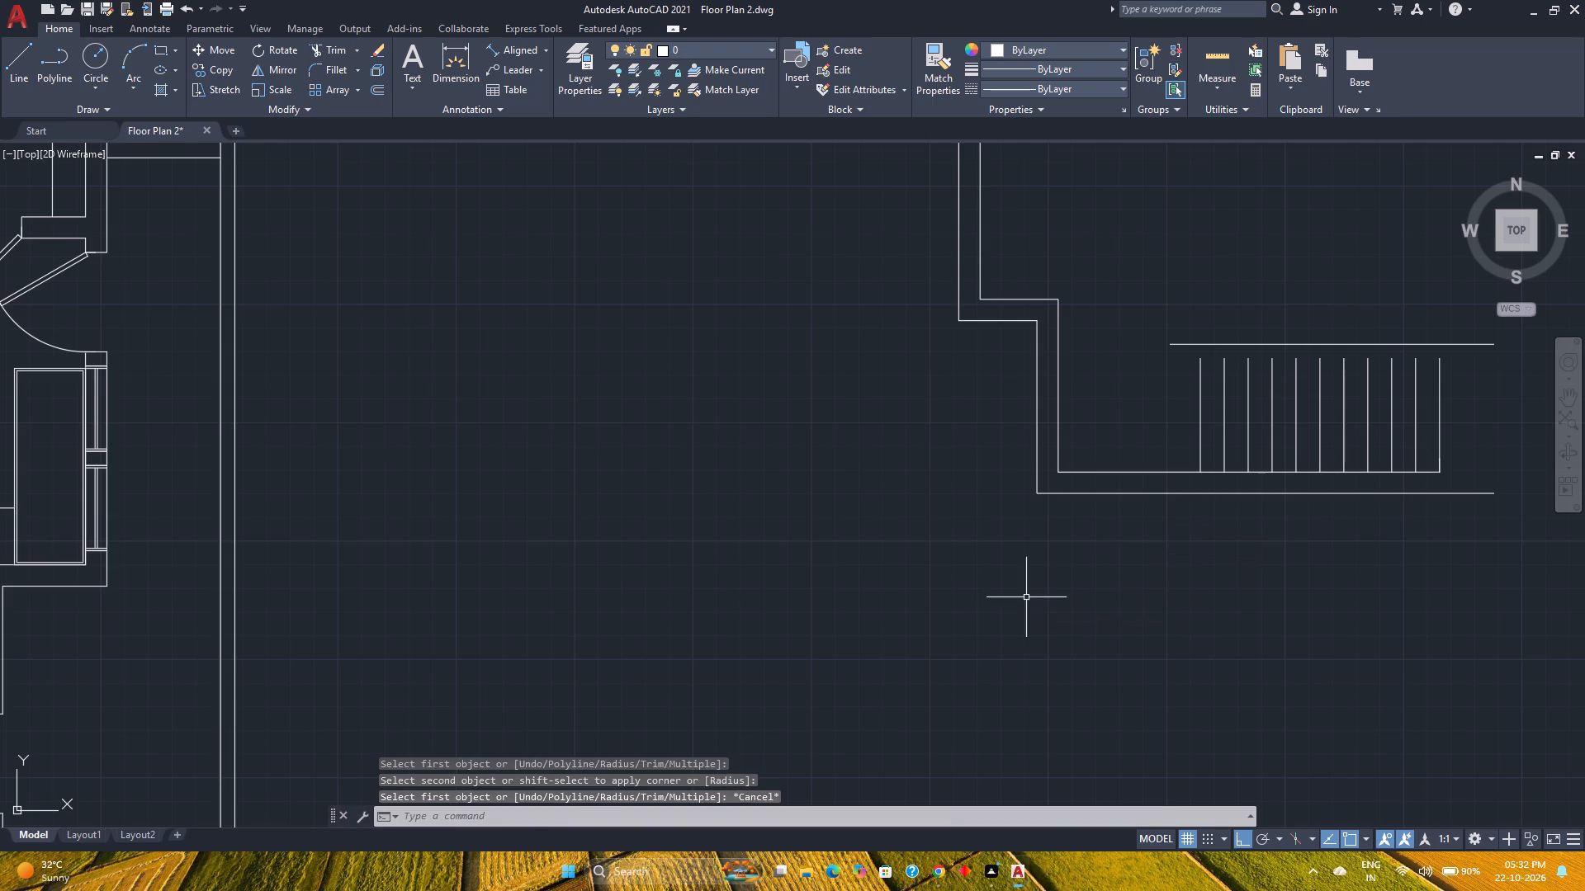
Save the floor plan drawing.
{"action": "scroll", "coordinate": [984, 627], "scroll_direction": "down", "scroll_amount": 1}
{"action": "middle_click_drag", "start_coordinate": [984, 627], "coordinate": [878, 629]}
{"action": "middle_click", "coordinate": [875, 631]}
{"action": "key", "text": "ctrl+s"}
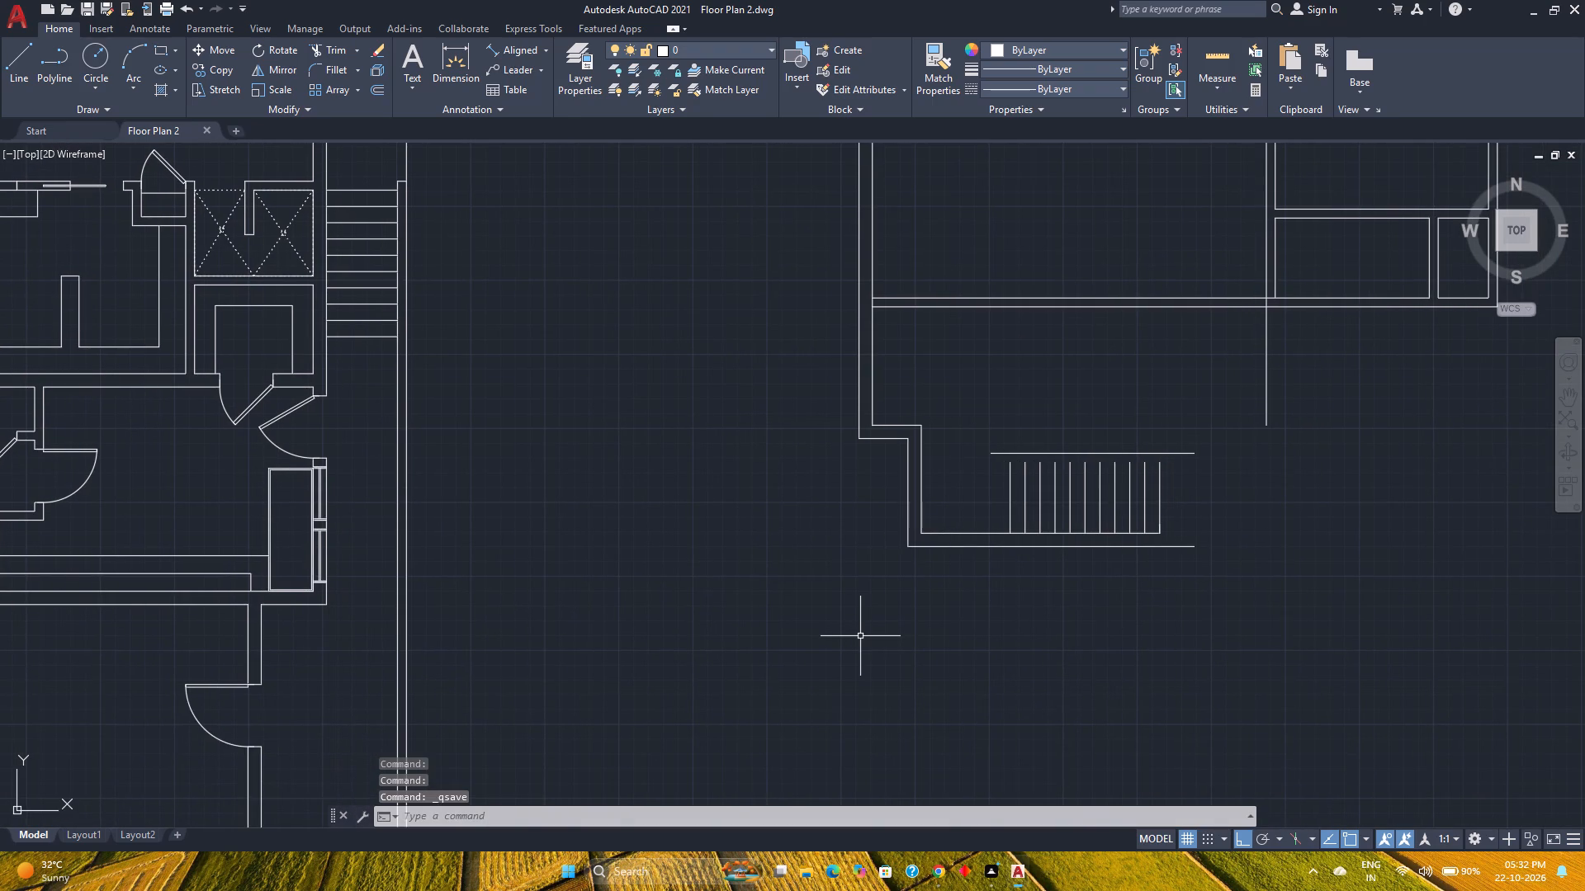
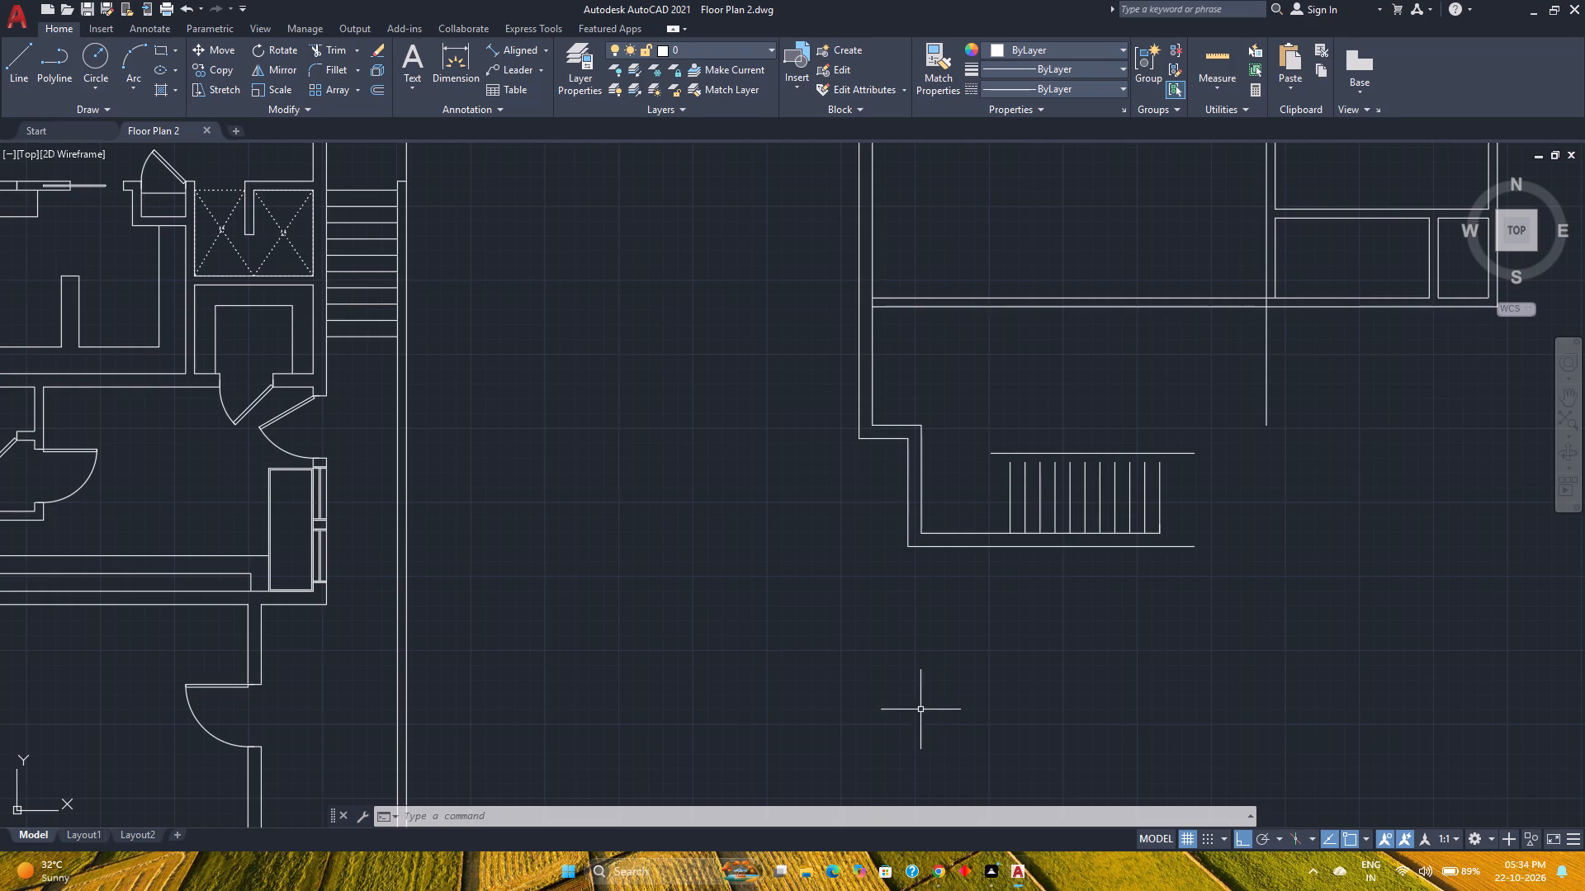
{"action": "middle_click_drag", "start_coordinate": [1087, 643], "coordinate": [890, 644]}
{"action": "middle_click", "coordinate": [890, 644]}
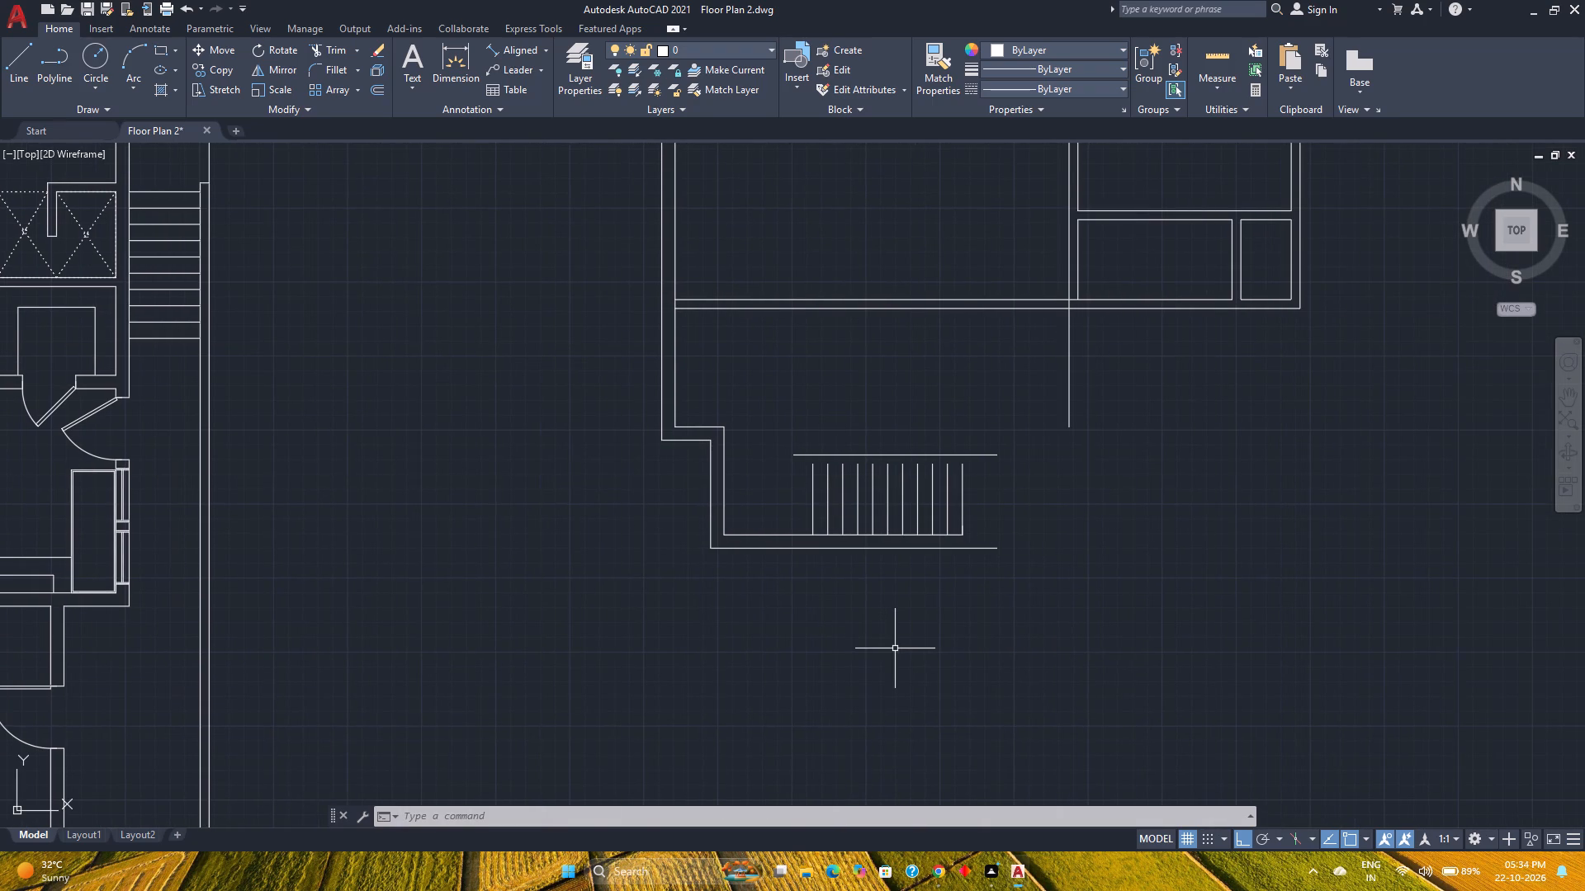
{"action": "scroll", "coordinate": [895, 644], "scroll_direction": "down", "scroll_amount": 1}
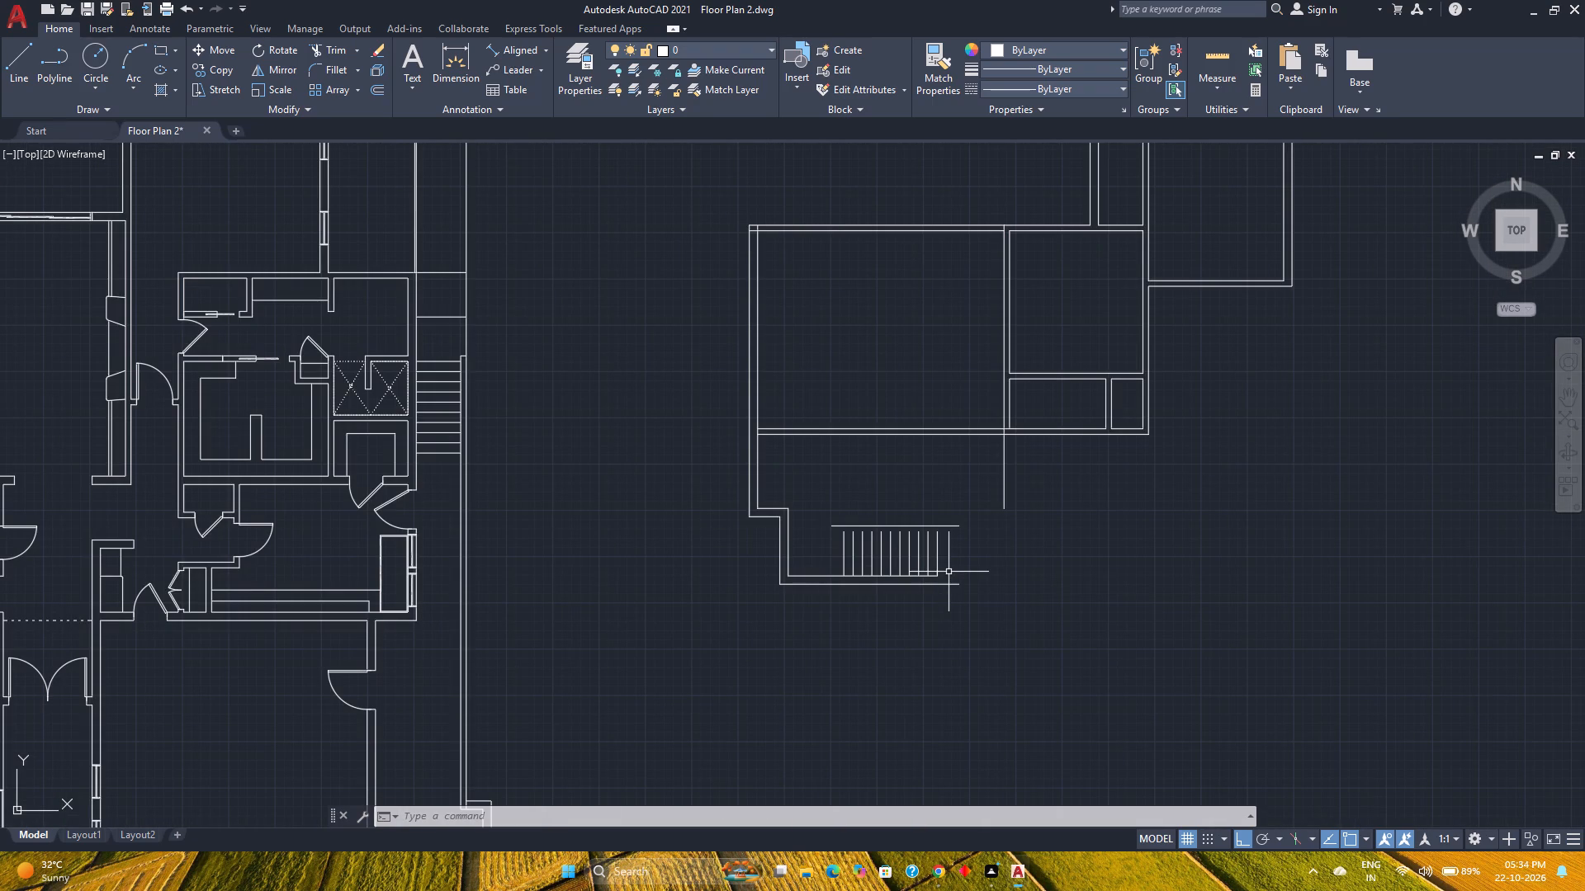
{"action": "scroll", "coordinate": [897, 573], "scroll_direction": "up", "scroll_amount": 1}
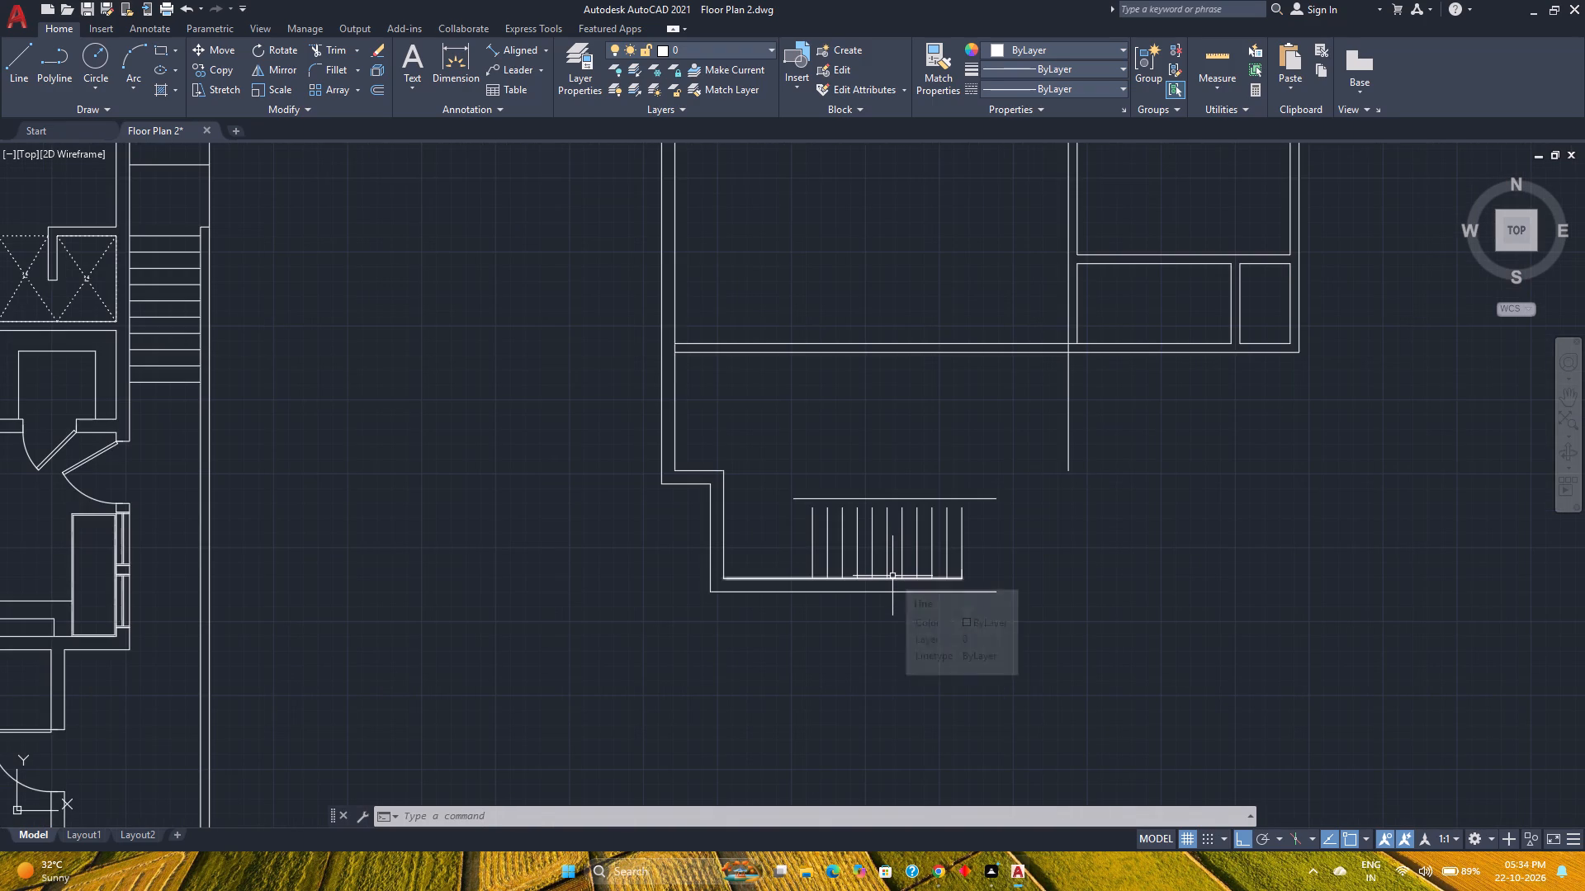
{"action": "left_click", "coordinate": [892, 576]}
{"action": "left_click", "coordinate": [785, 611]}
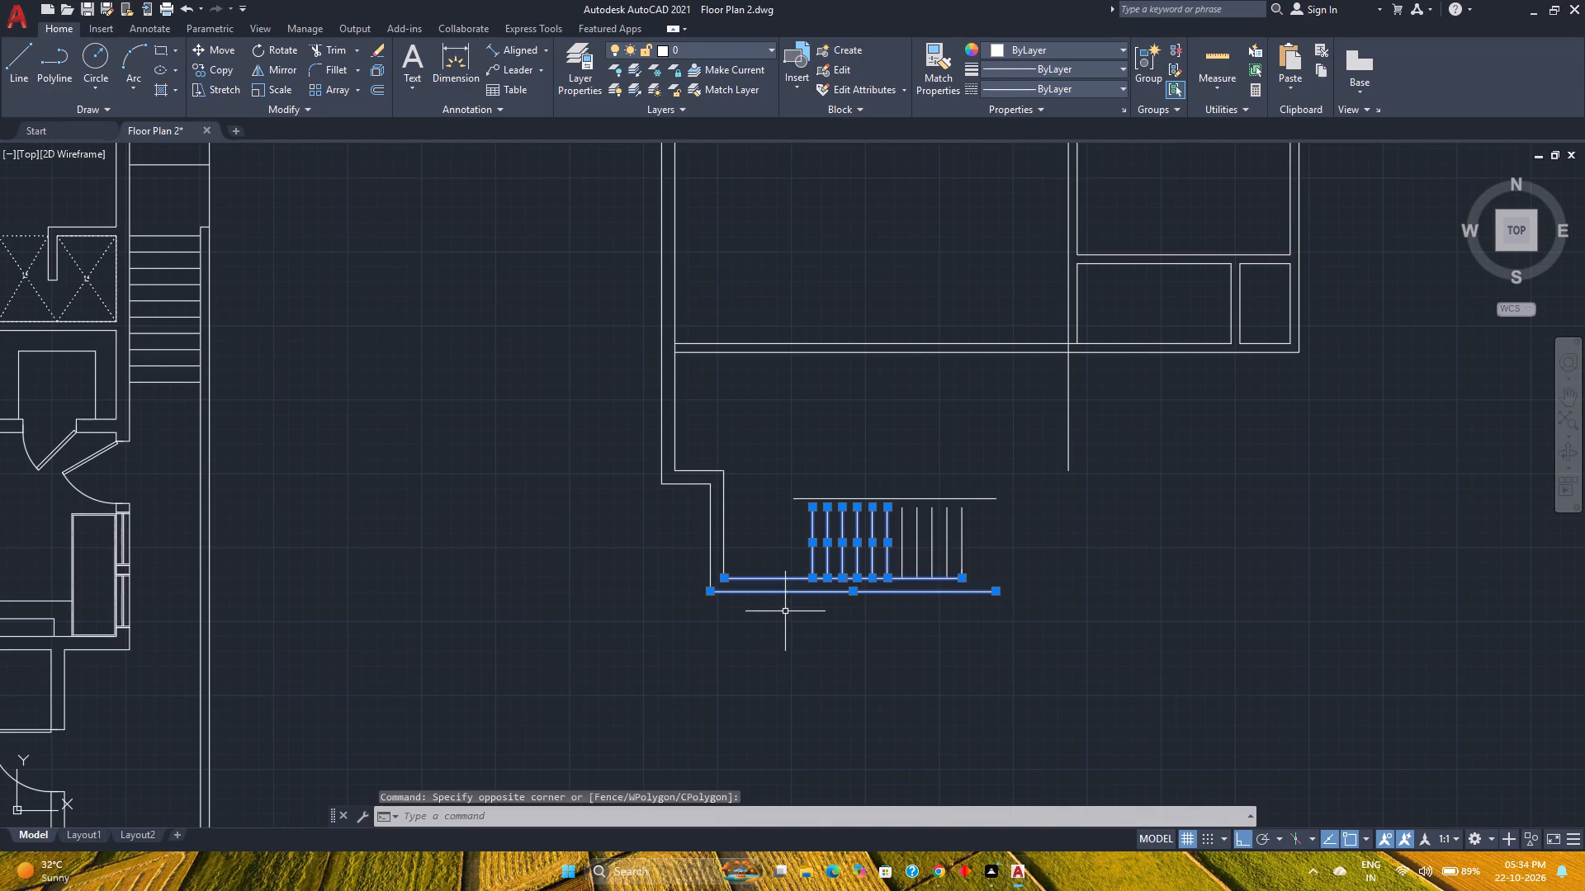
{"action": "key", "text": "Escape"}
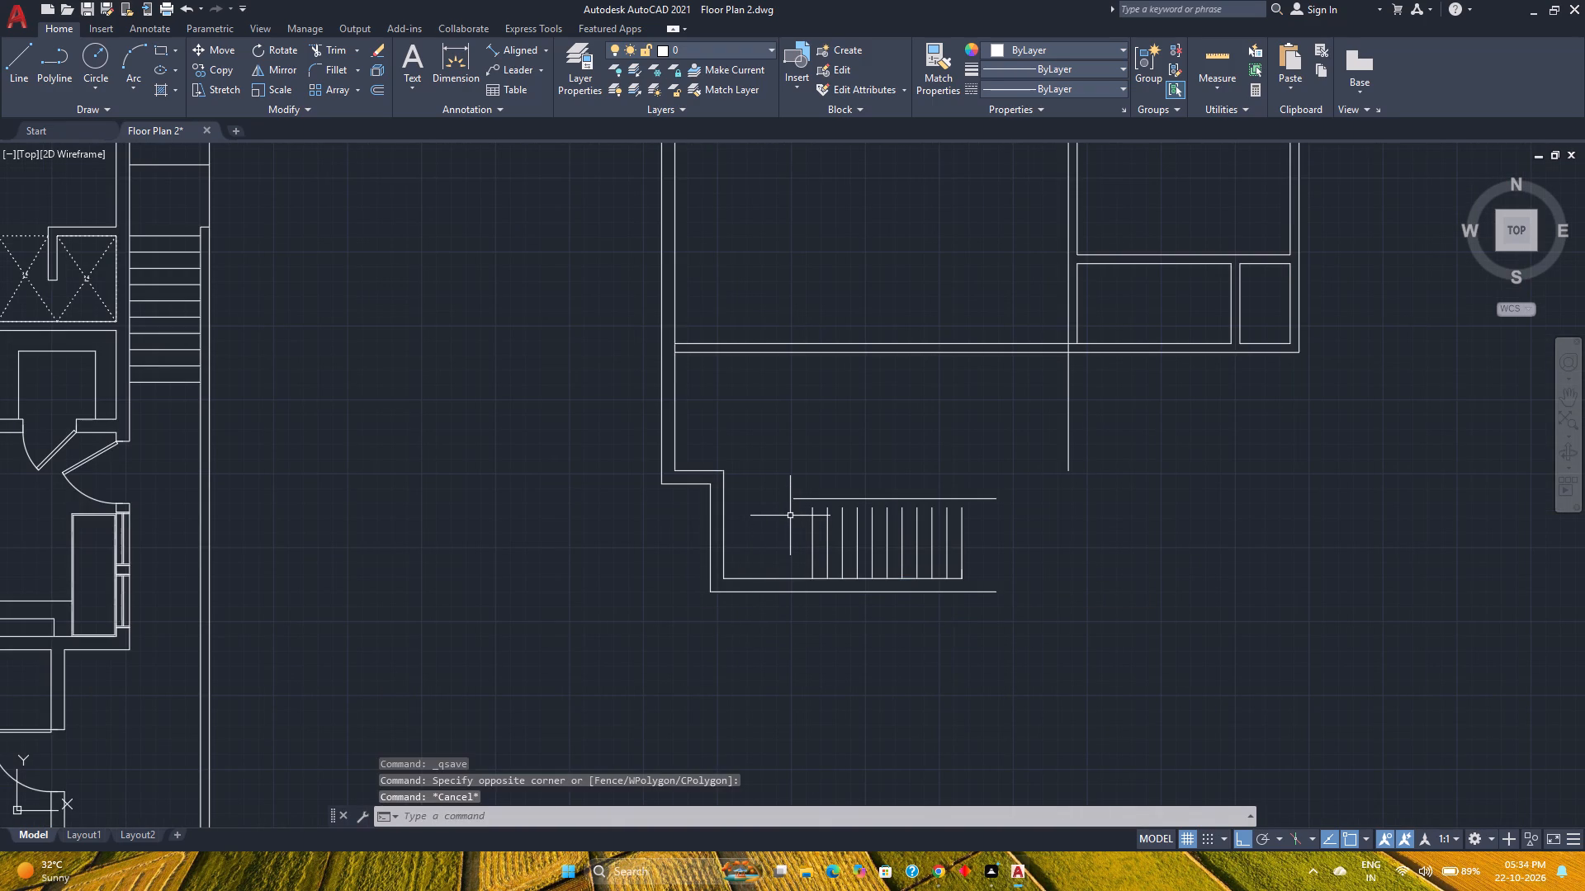
Offset the horizontal line north of the staircase 6" south so it meets the treads' north ends.
{"action": "scroll", "coordinate": [835, 501], "scroll_direction": "up", "scroll_amount": 2}
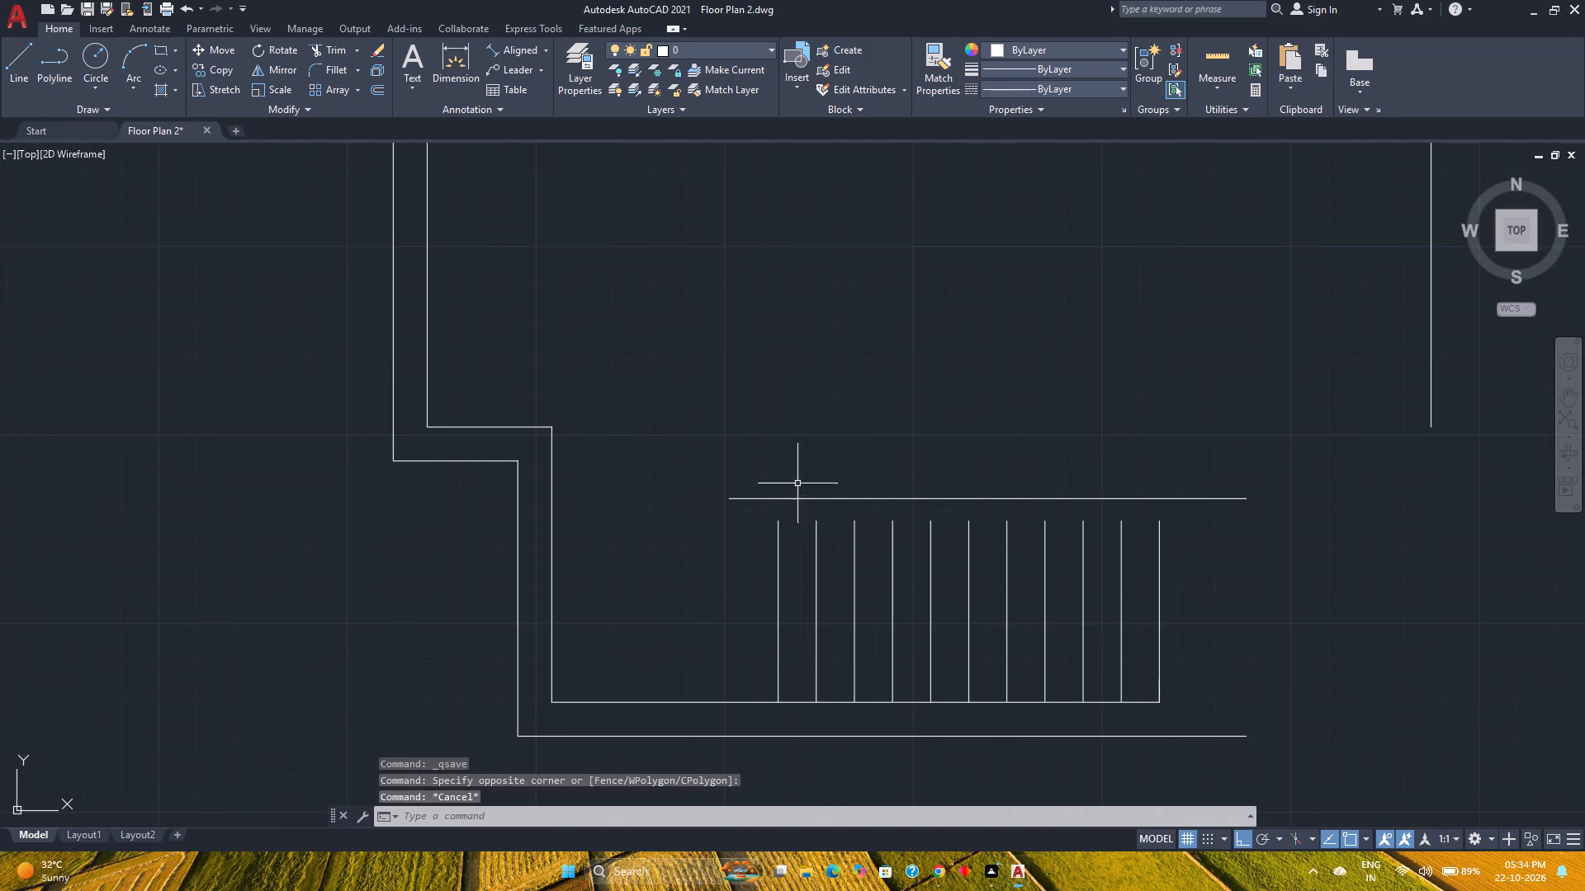
{"action": "left_click", "coordinate": [373, 88]}
{"action": "key", "text": "6"}
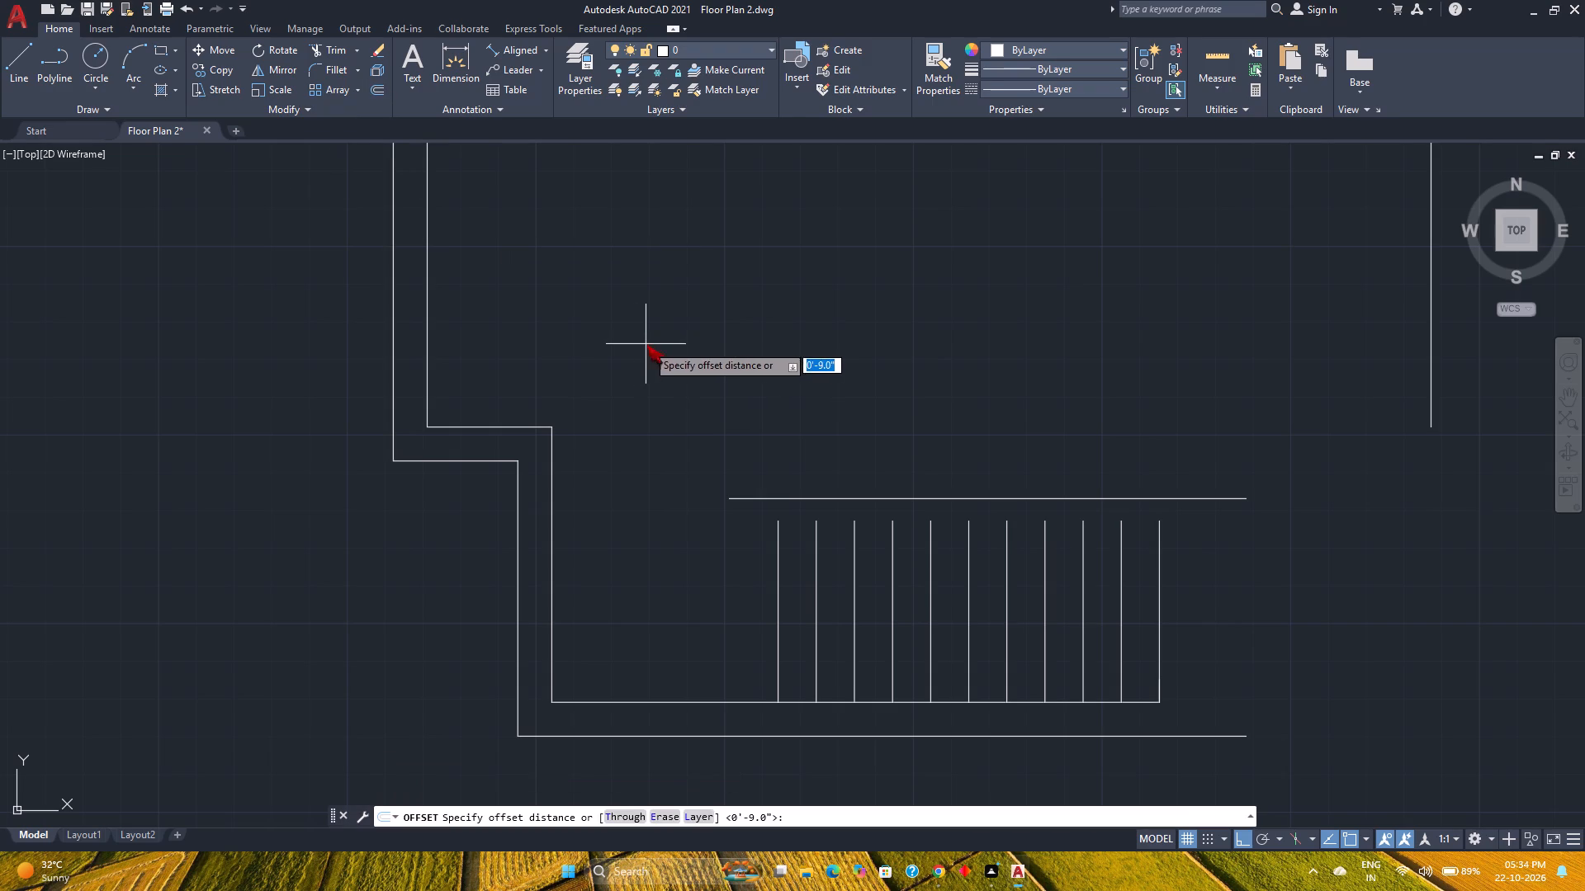
{"action": "key", "text": "Return"}
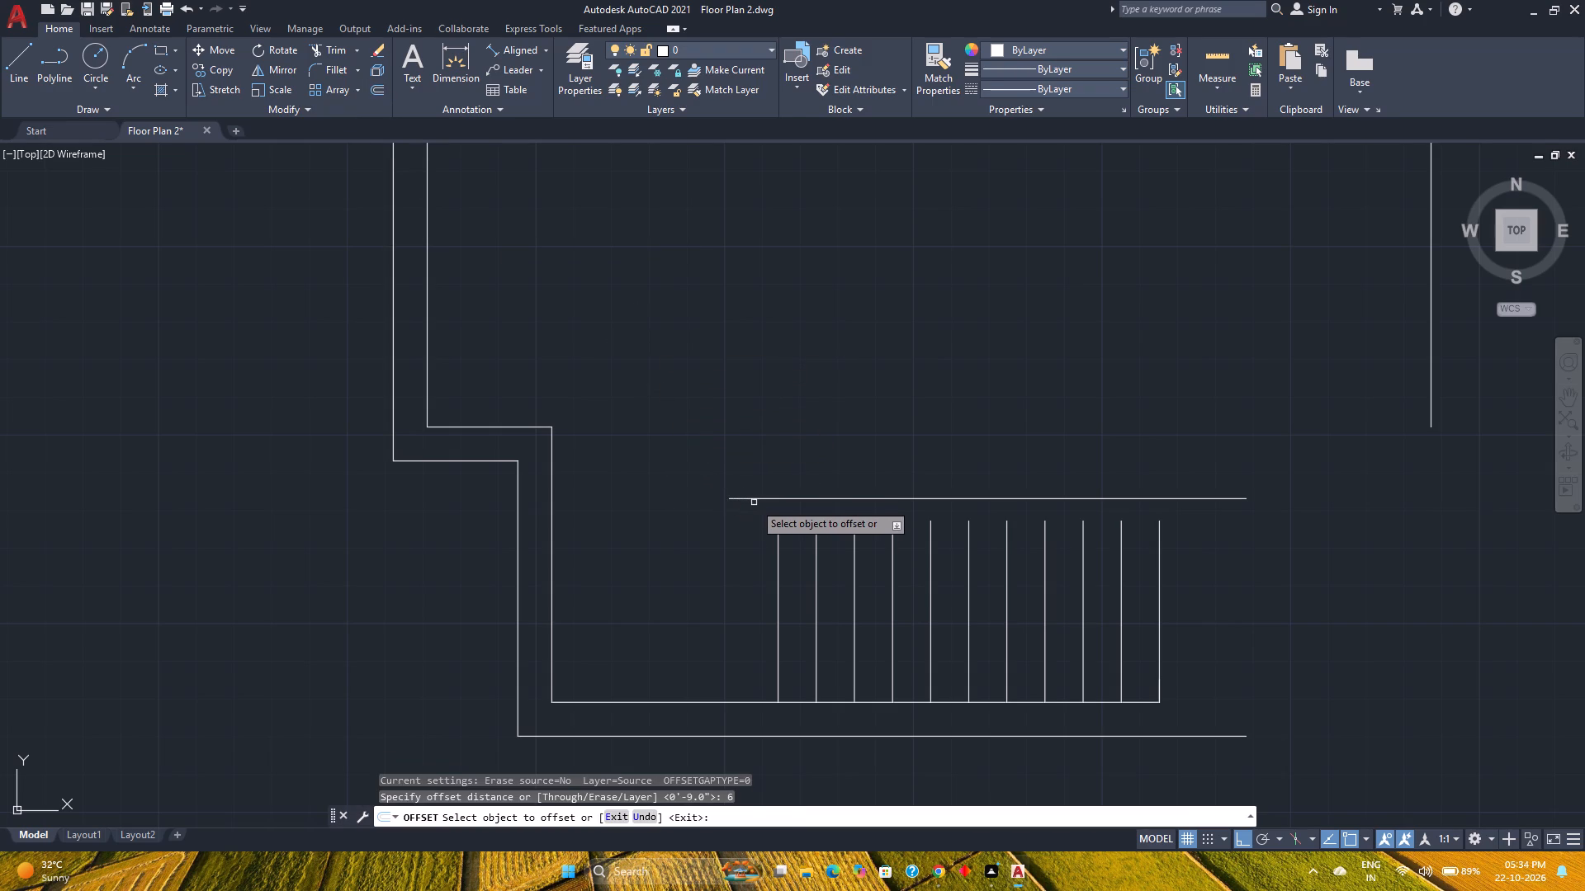
{"action": "left_click", "coordinate": [754, 499]}
{"action": "left_click", "coordinate": [757, 525]}
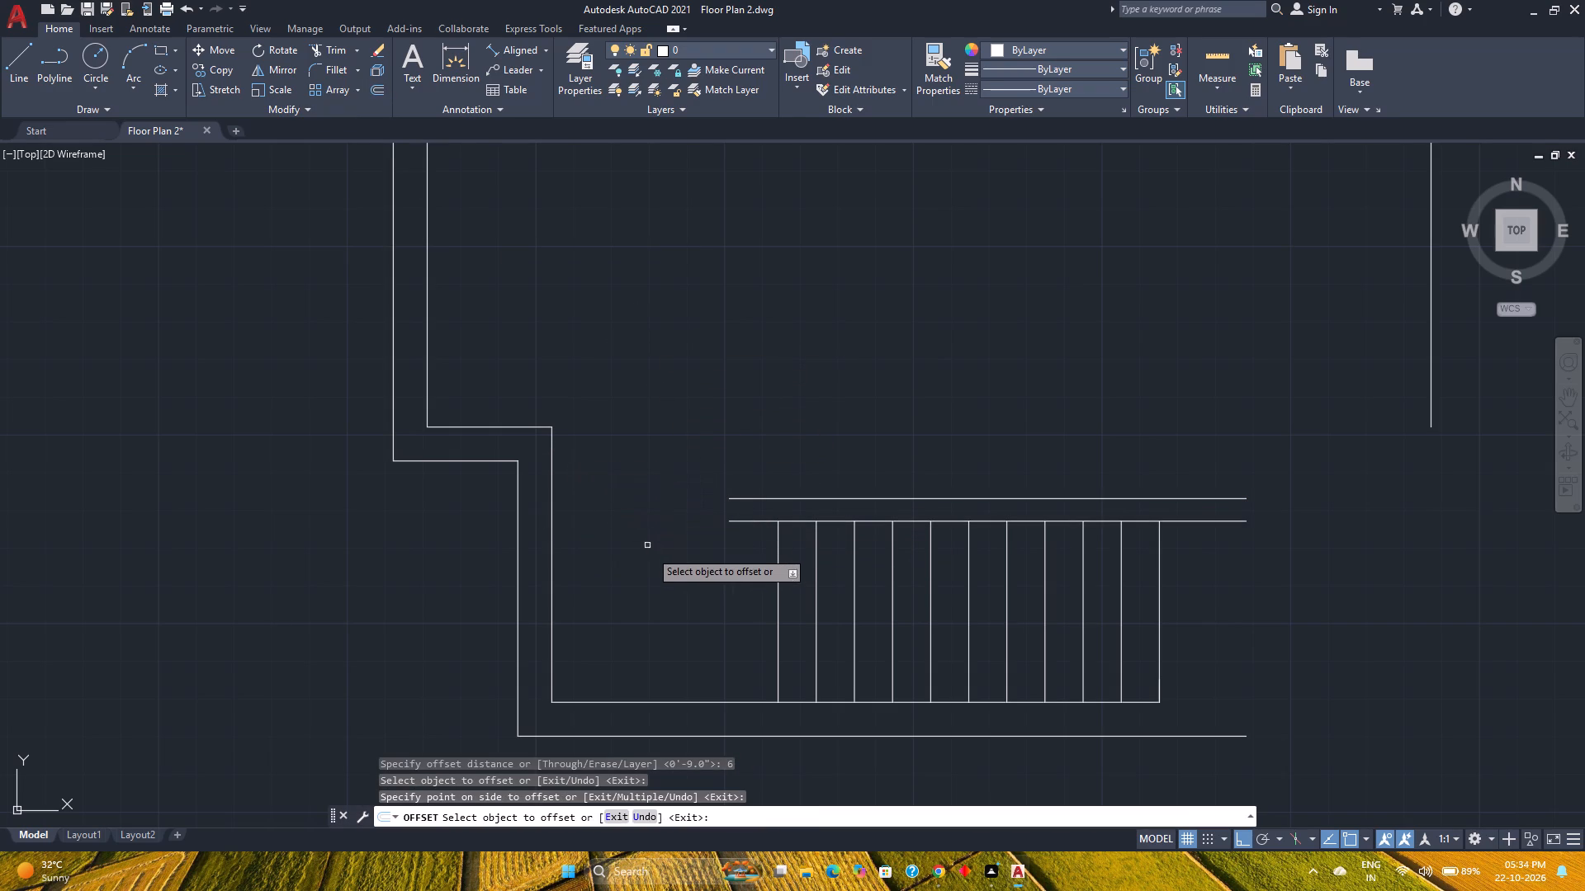
Draw a line closing the west end between the two parallel lines north of the staircase.
{"action": "left_click", "coordinate": [26, 76]}
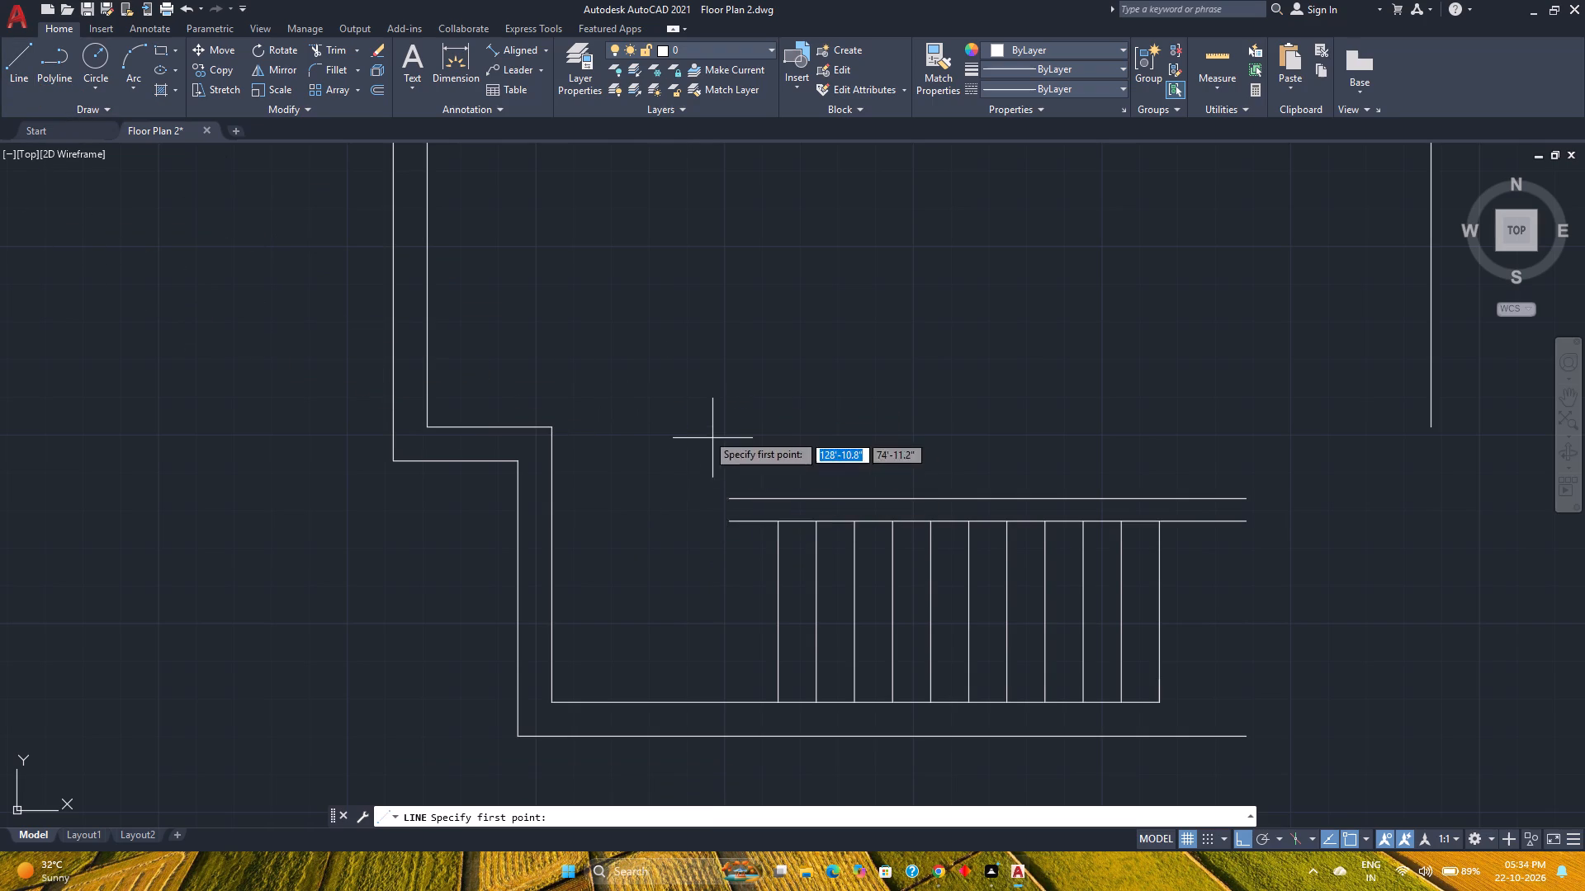
{"action": "scroll", "coordinate": [711, 507], "scroll_direction": "up", "scroll_amount": 2}
{"action": "left_click", "coordinate": [755, 488]}
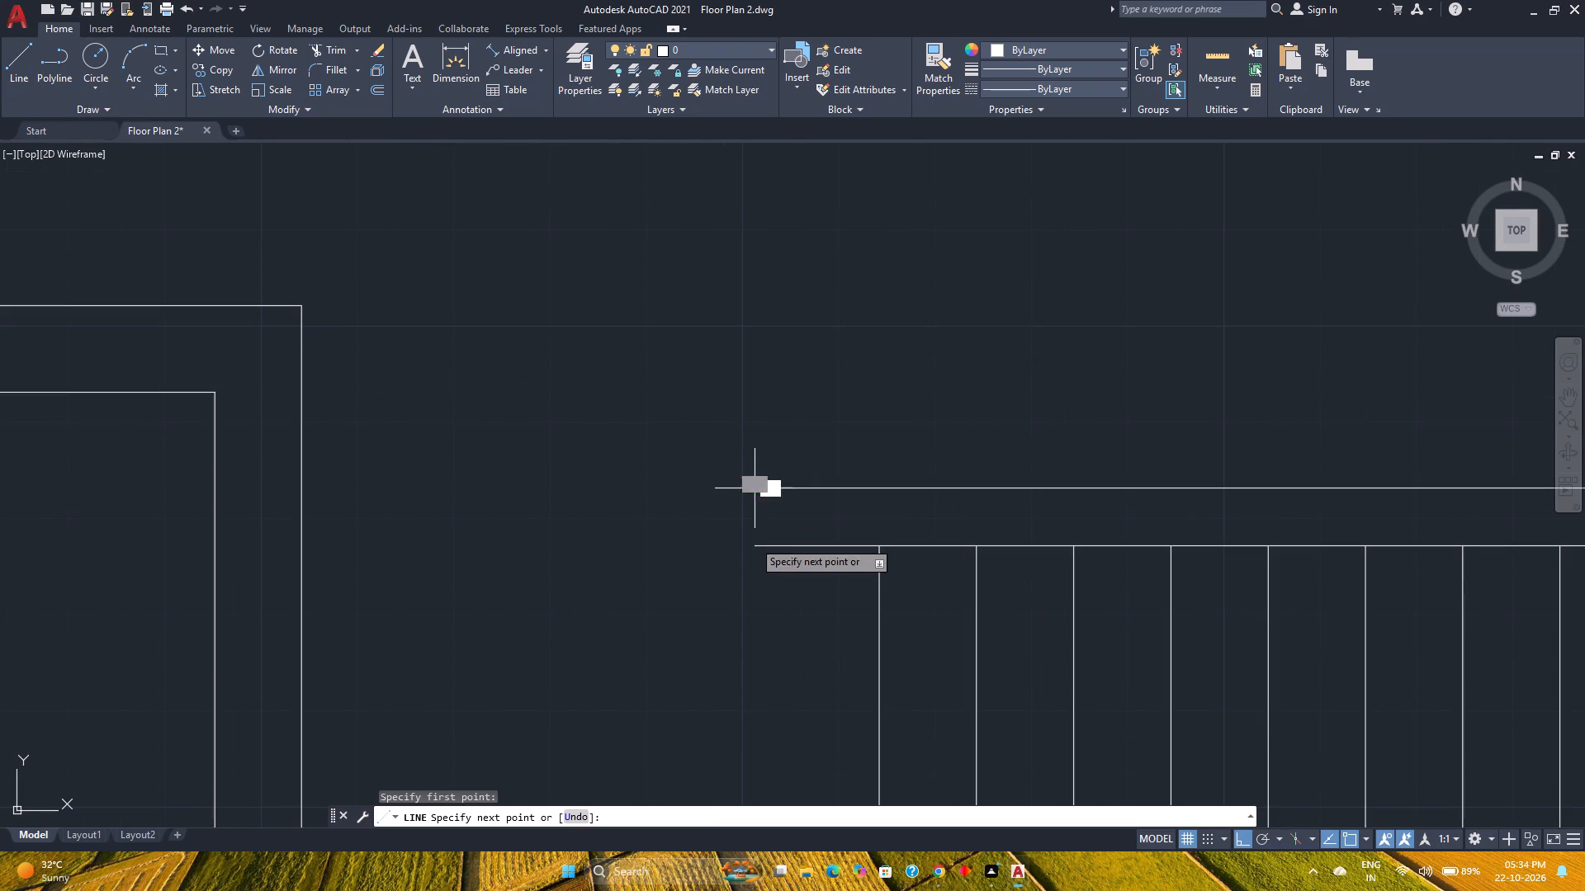
{"action": "left_click", "coordinate": [753, 549]}
{"action": "key", "text": "Escape"}
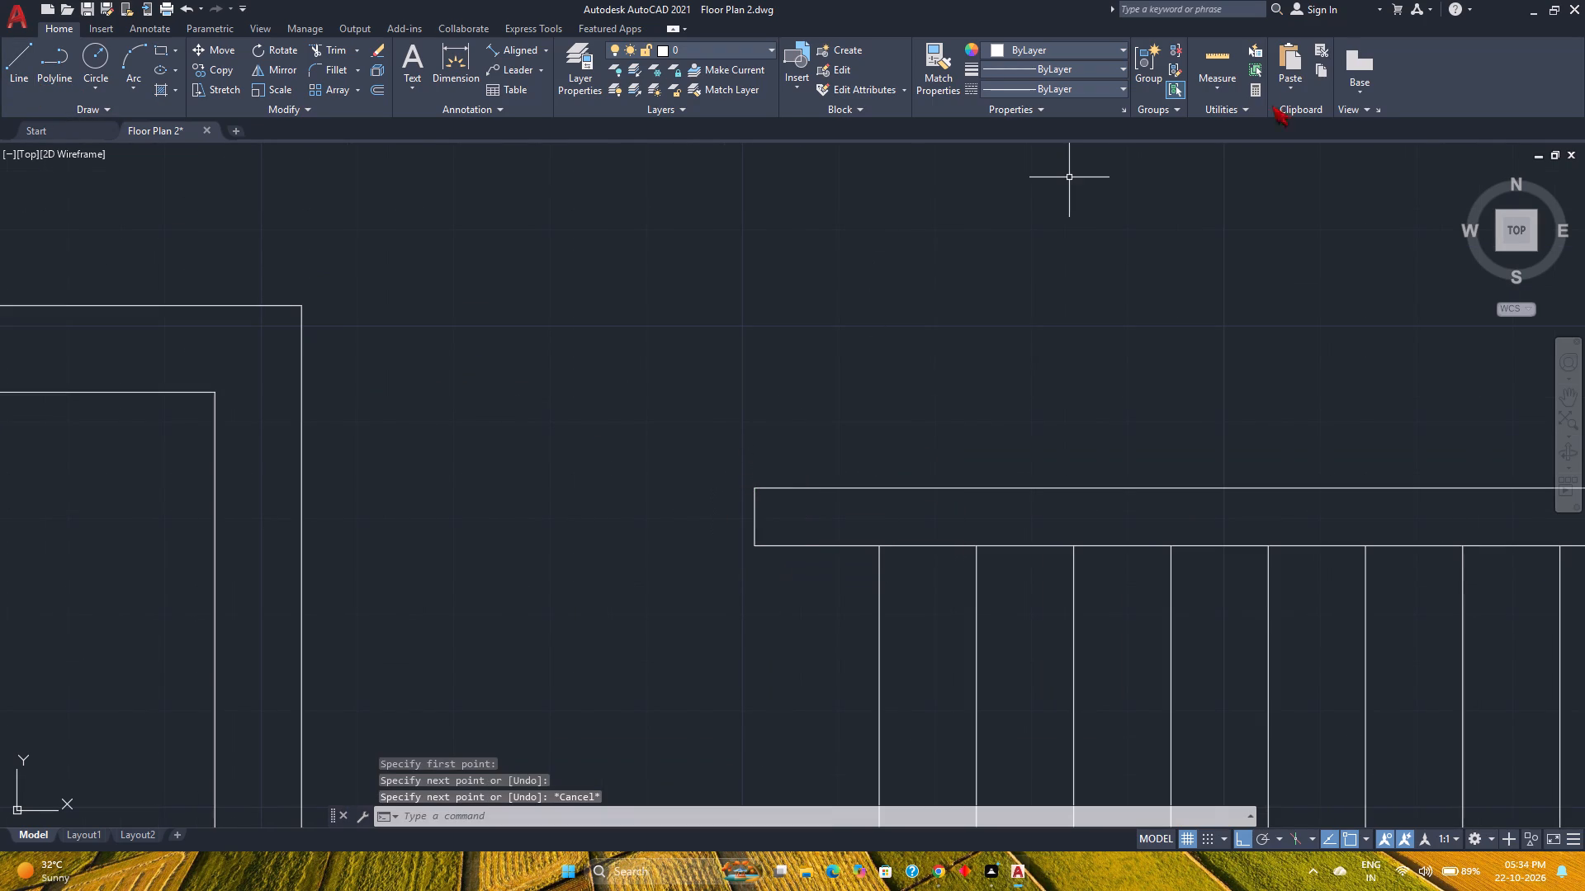
Measure the gap between the stepped wall's east face and the west end line of the staircase's north wall.
{"action": "left_click", "coordinate": [1224, 57]}
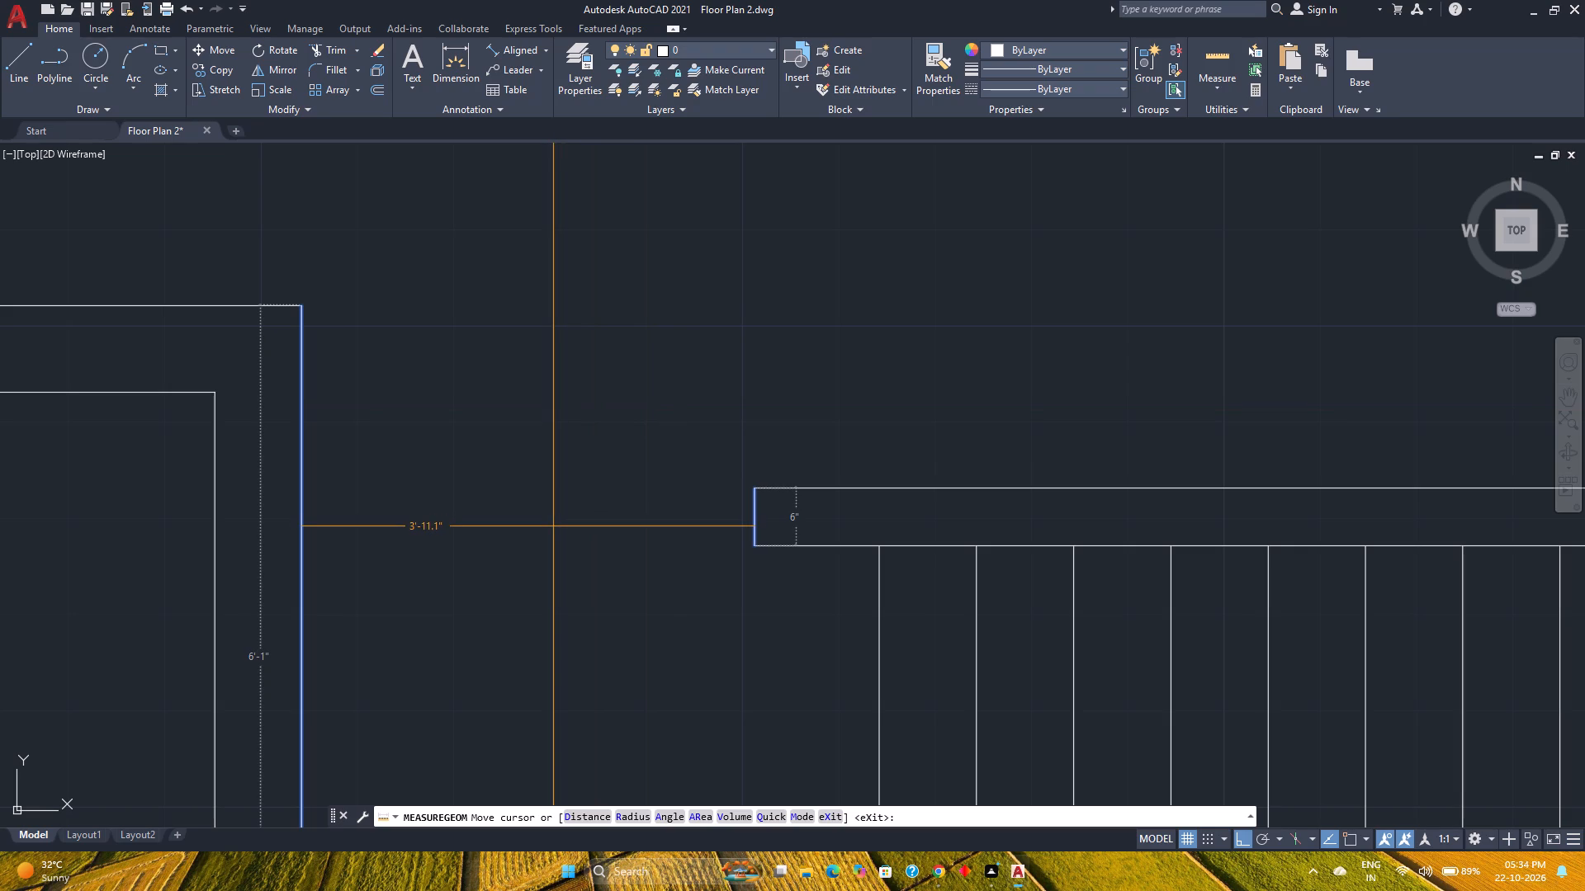
{"action": "key", "text": "Escape"}
Move the north stair wall's west end line 0.1" west and recheck its gap to the stepped wall.
{"action": "left_click", "coordinate": [783, 515]}
{"action": "left_click", "coordinate": [729, 515]}
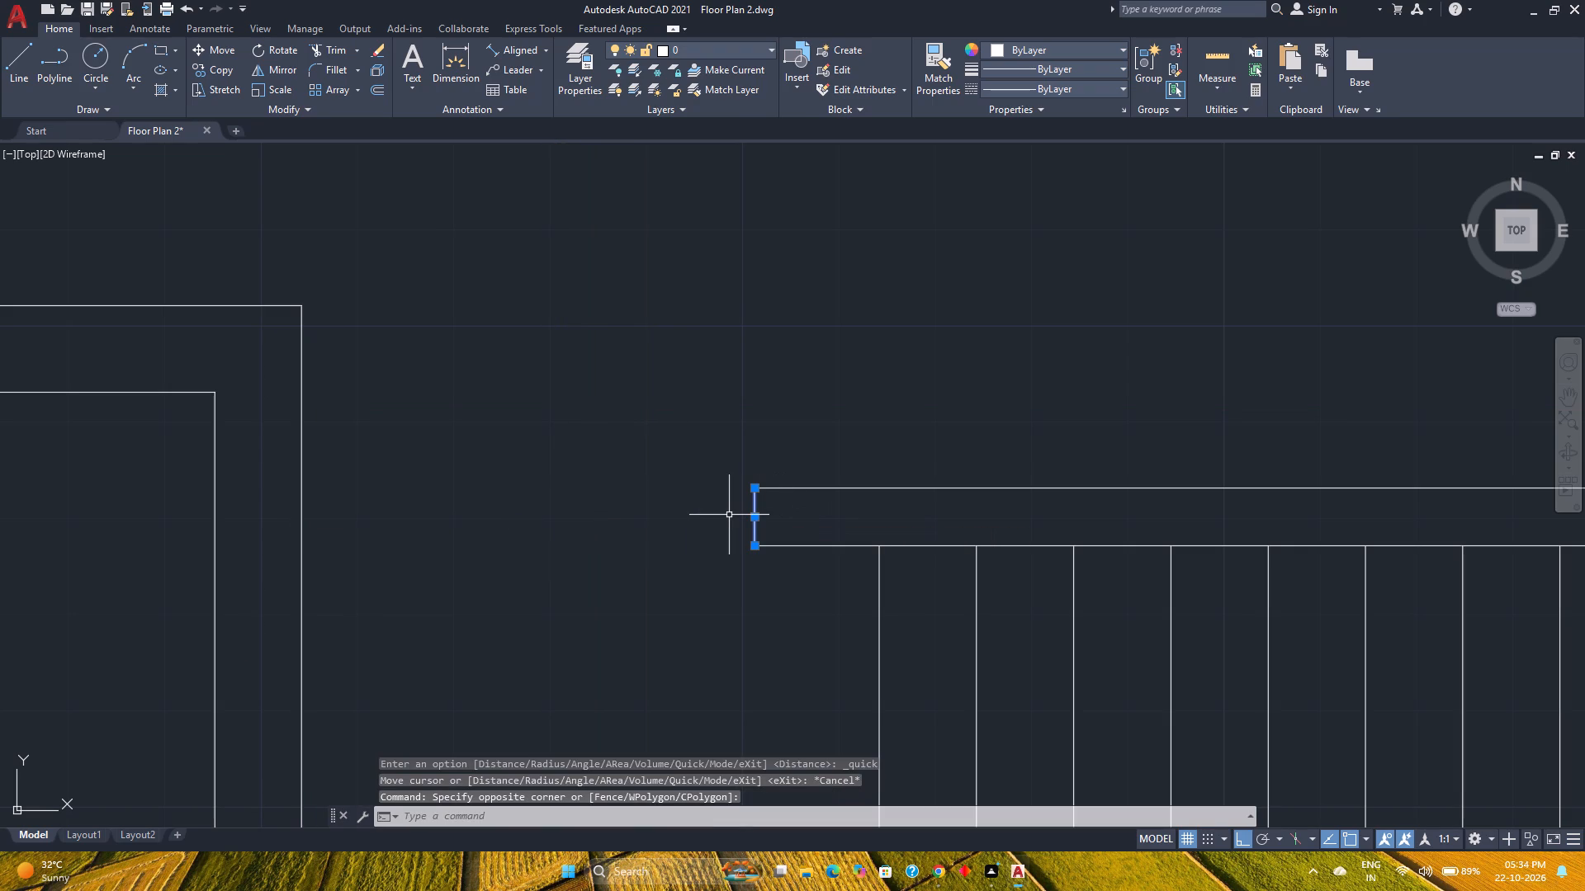
{"action": "key", "text": "m"}
{"action": "key", "text": "Return"}
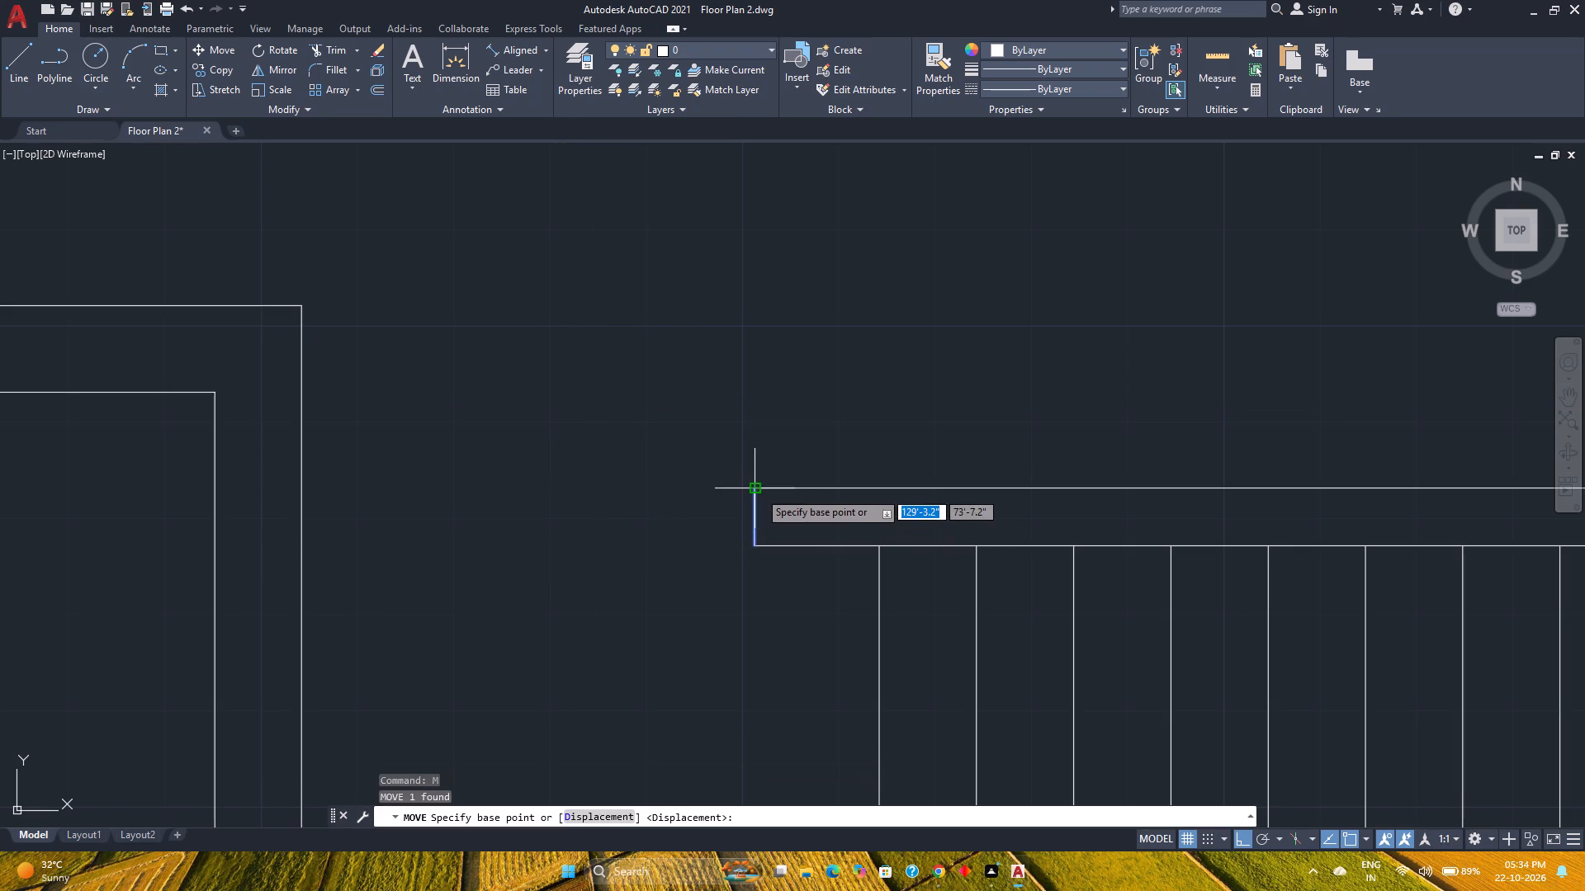
{"action": "left_click", "coordinate": [759, 491]}
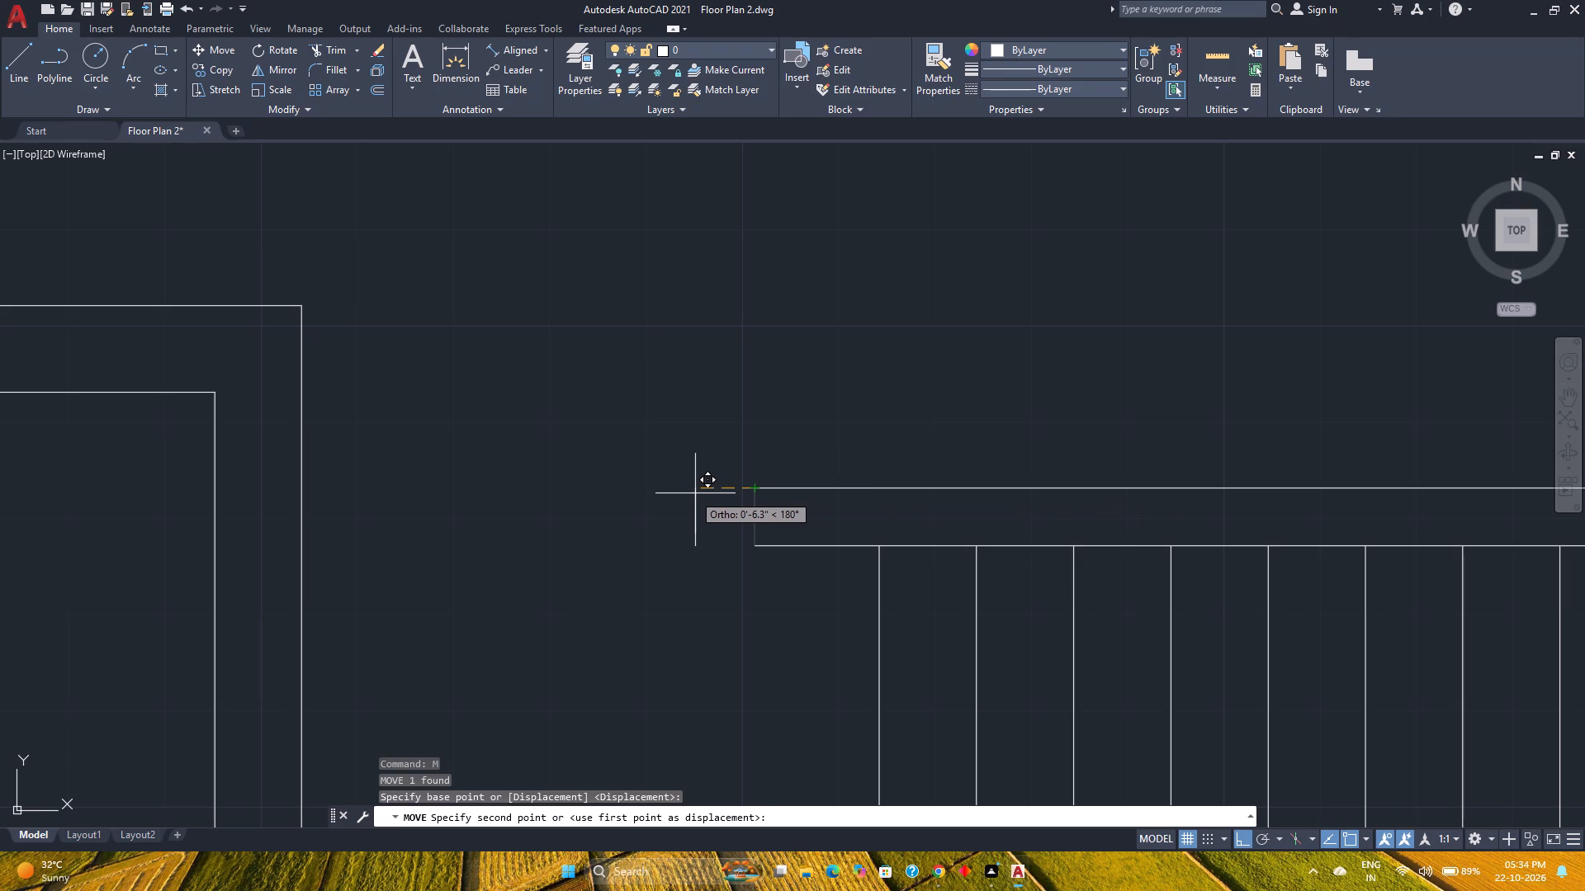
{"action": "type", "text": "0."}
{"action": "type", "text": "1\""}
{"action": "key", "text": "Return"}
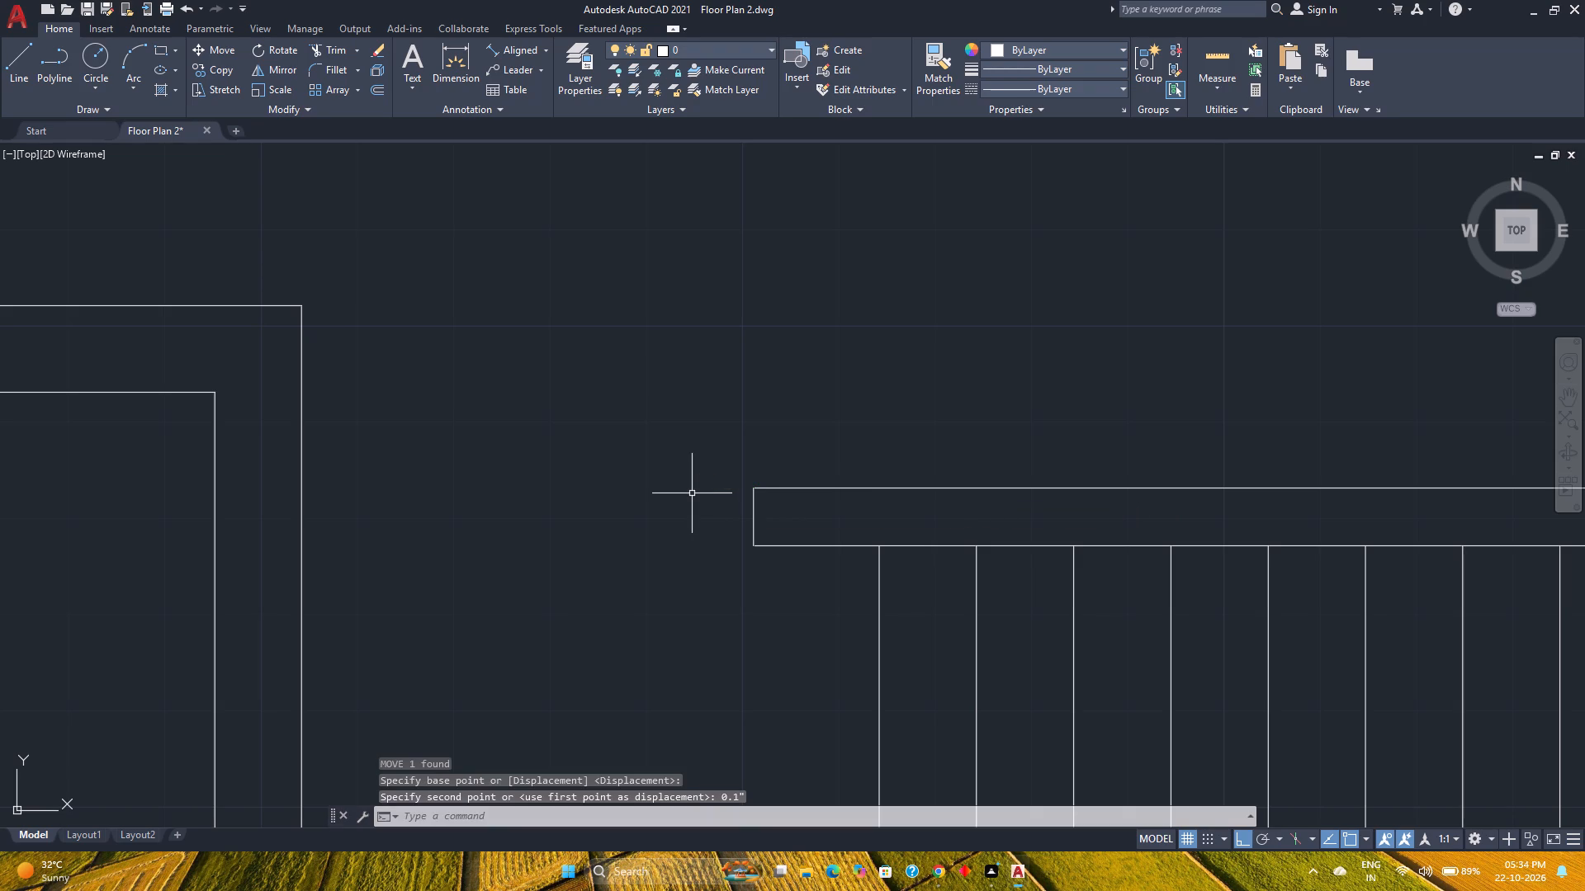
{"action": "left_click", "coordinate": [1199, 59]}
{"action": "key", "text": "Escape"}
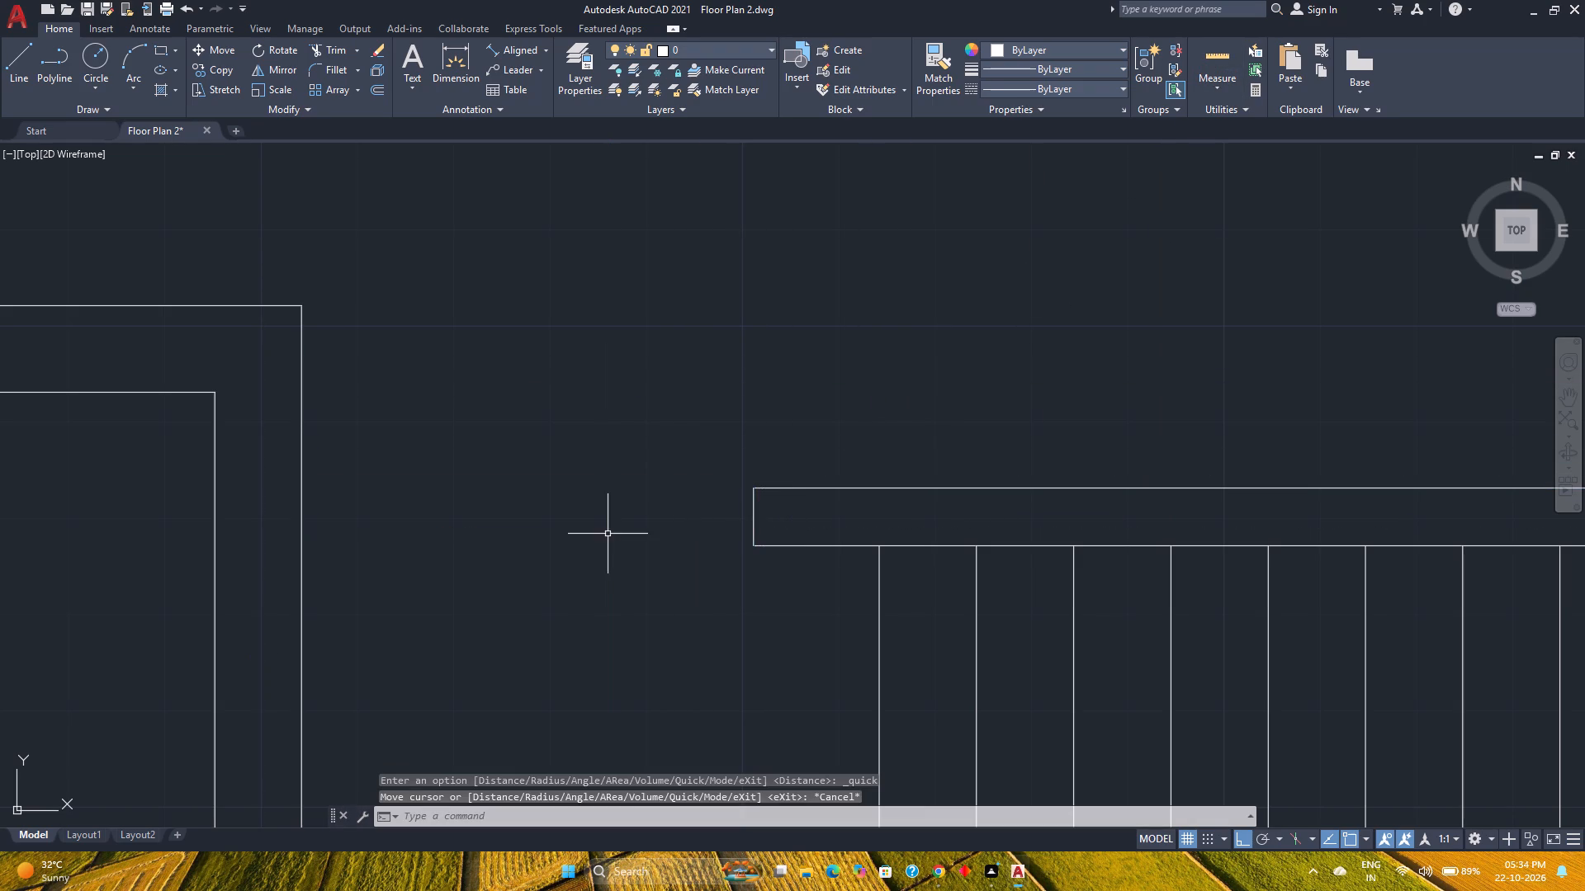
Move the north stair wall's west end line 1" east along the wall.
{"action": "left_click", "coordinate": [755, 526]}
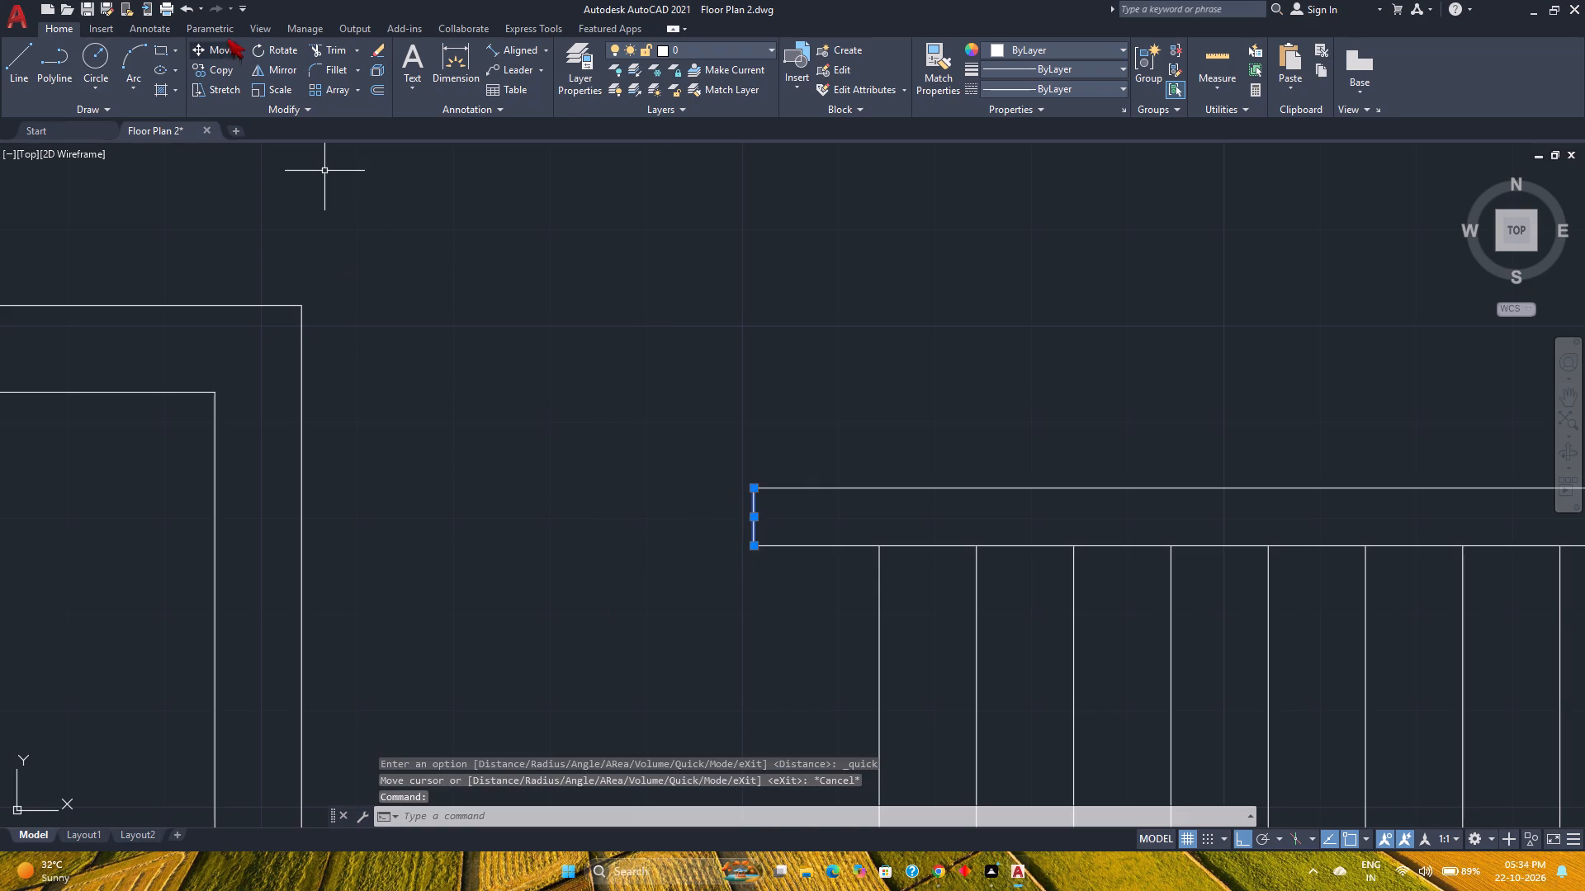
{"action": "left_click", "coordinate": [219, 46]}
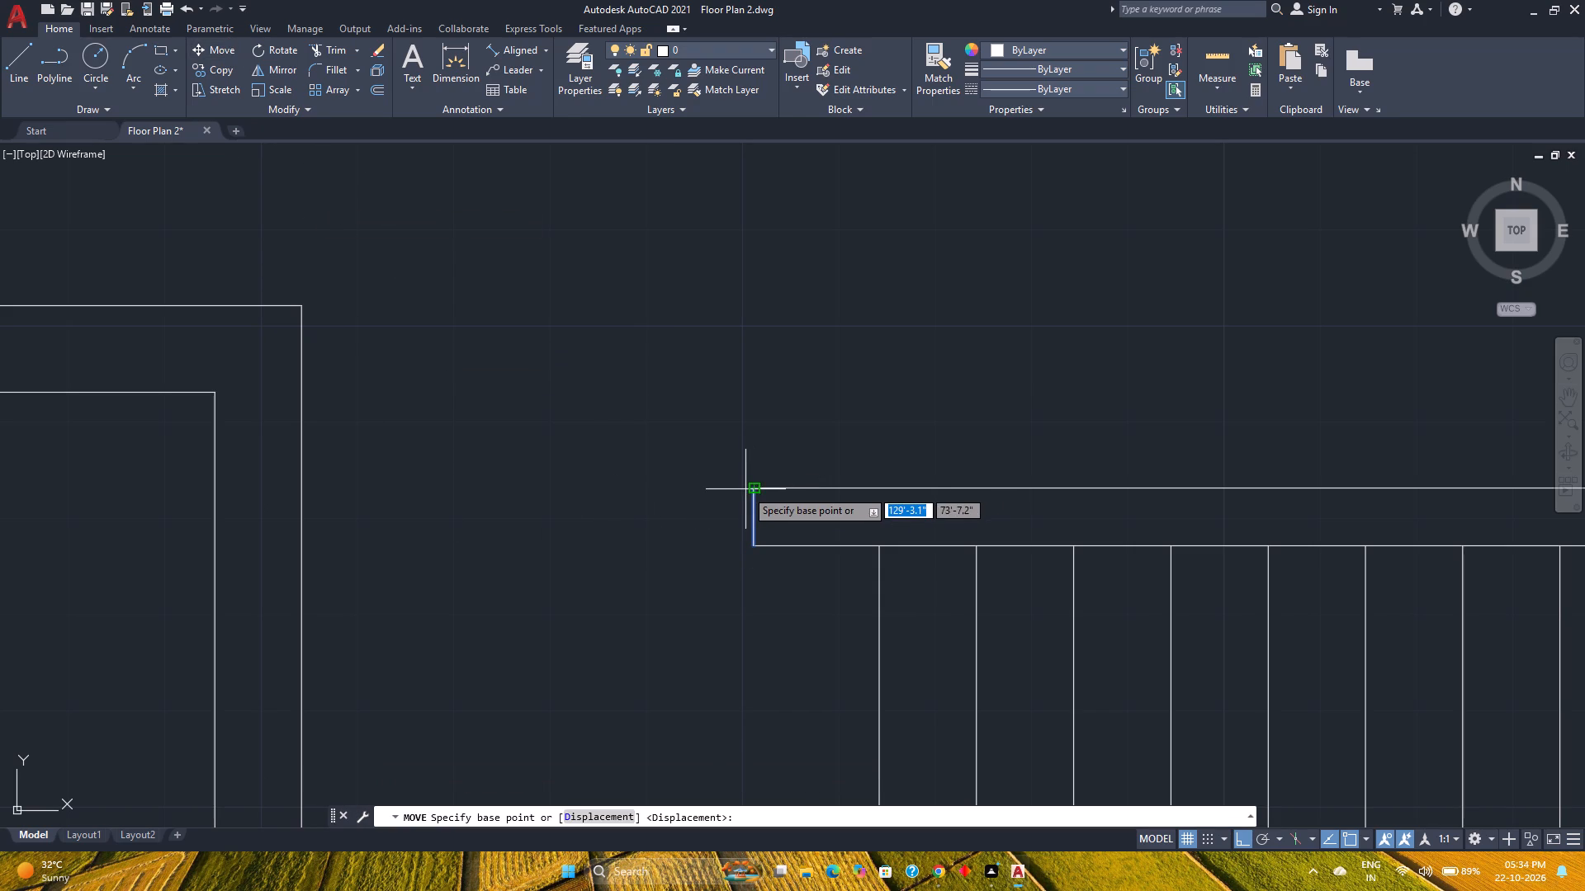
{"action": "left_click", "coordinate": [753, 489]}
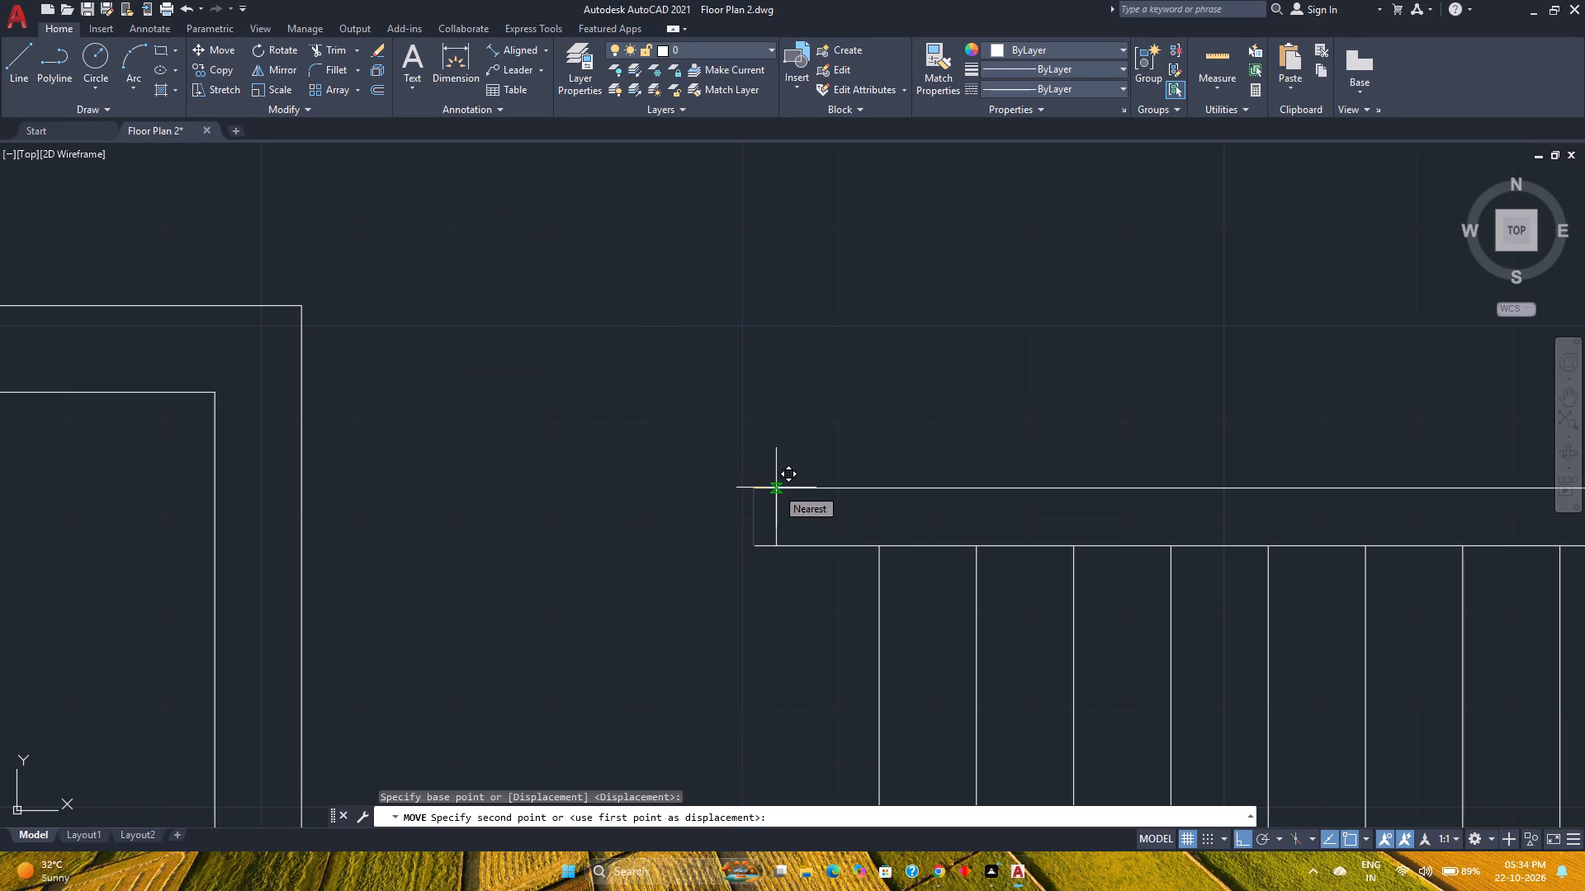
{"action": "key", "text": "1"}
{"action": "key", "text": "Return"}
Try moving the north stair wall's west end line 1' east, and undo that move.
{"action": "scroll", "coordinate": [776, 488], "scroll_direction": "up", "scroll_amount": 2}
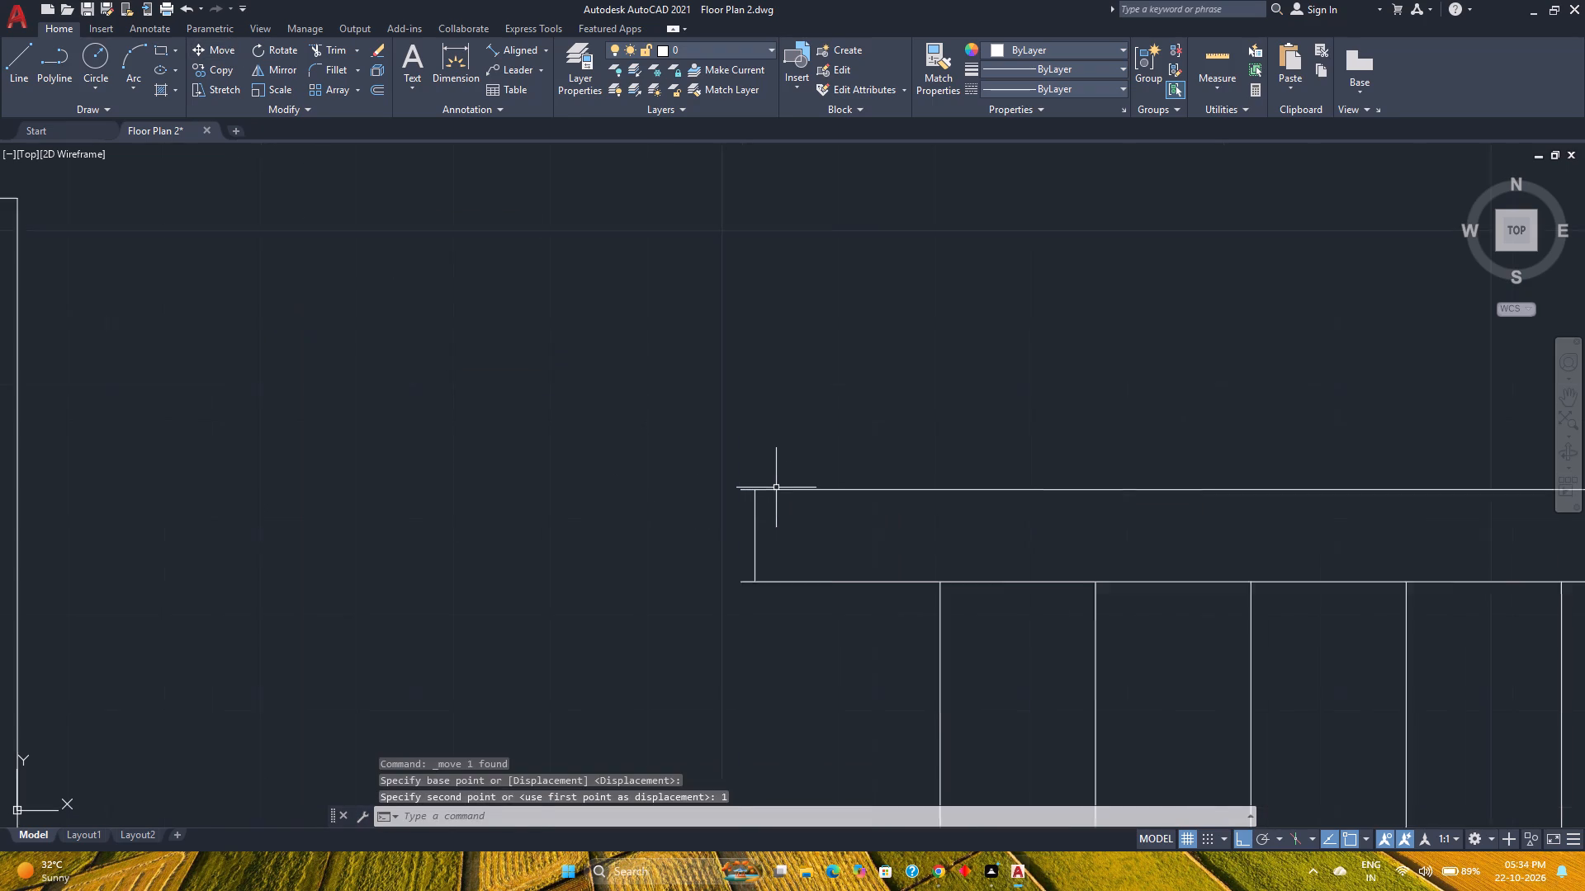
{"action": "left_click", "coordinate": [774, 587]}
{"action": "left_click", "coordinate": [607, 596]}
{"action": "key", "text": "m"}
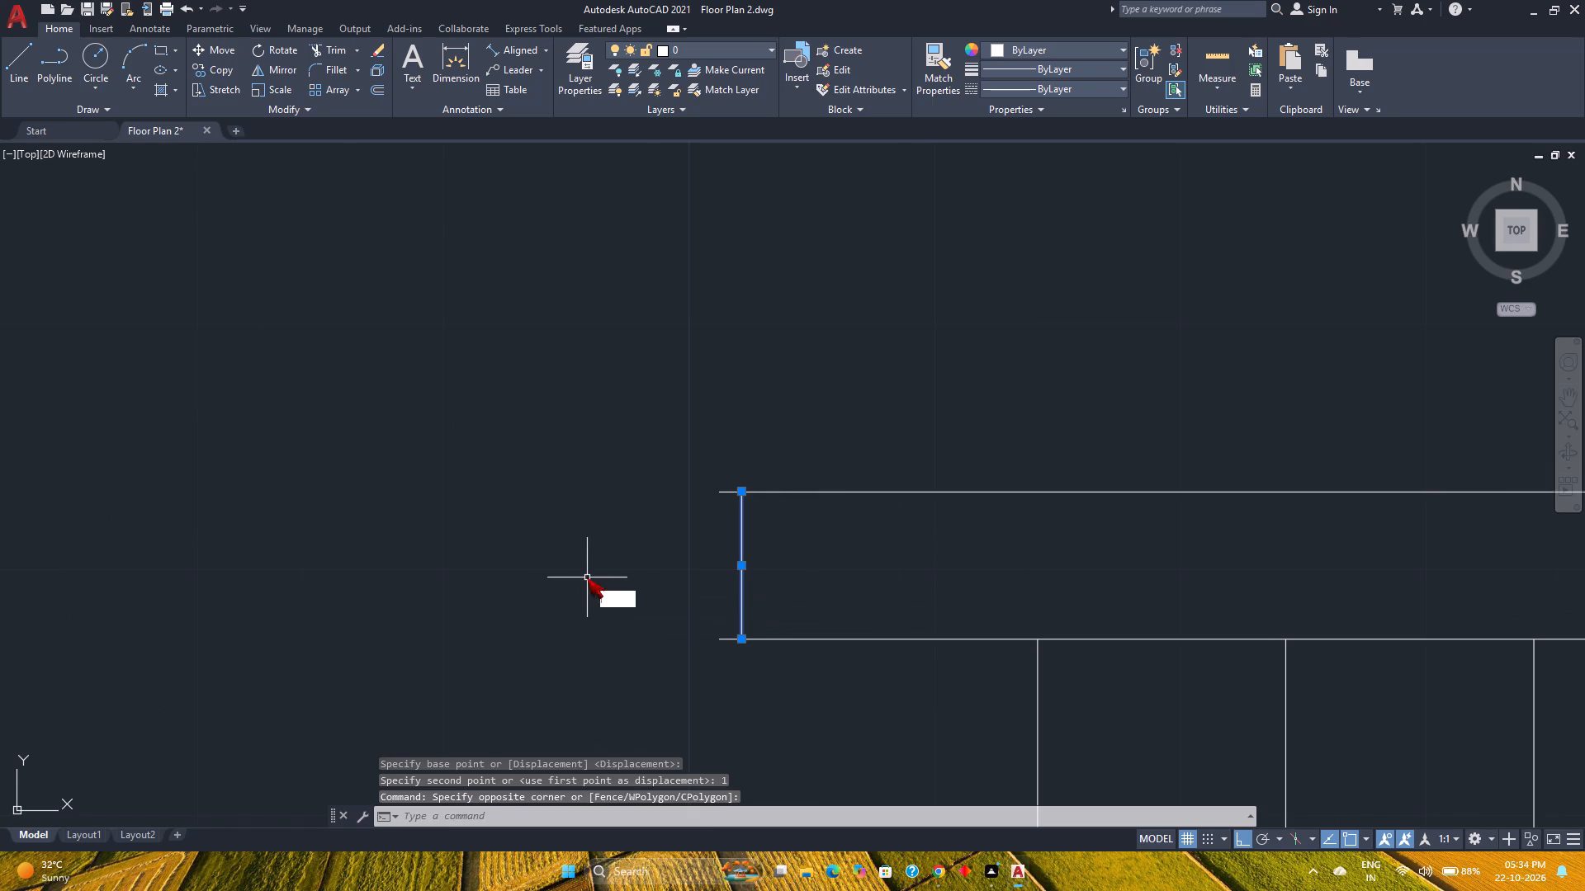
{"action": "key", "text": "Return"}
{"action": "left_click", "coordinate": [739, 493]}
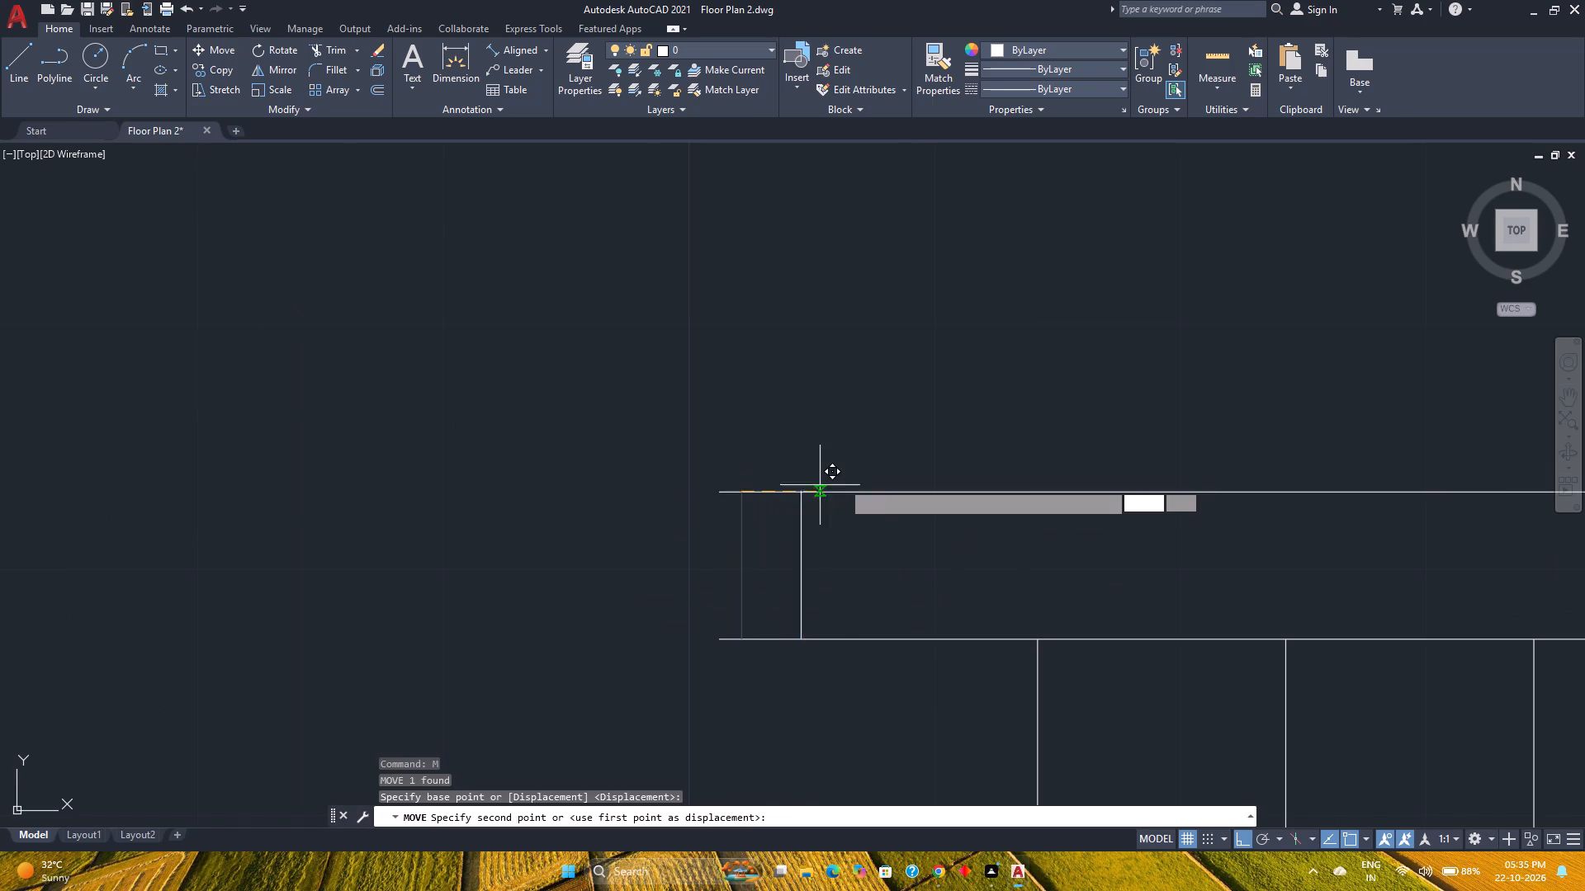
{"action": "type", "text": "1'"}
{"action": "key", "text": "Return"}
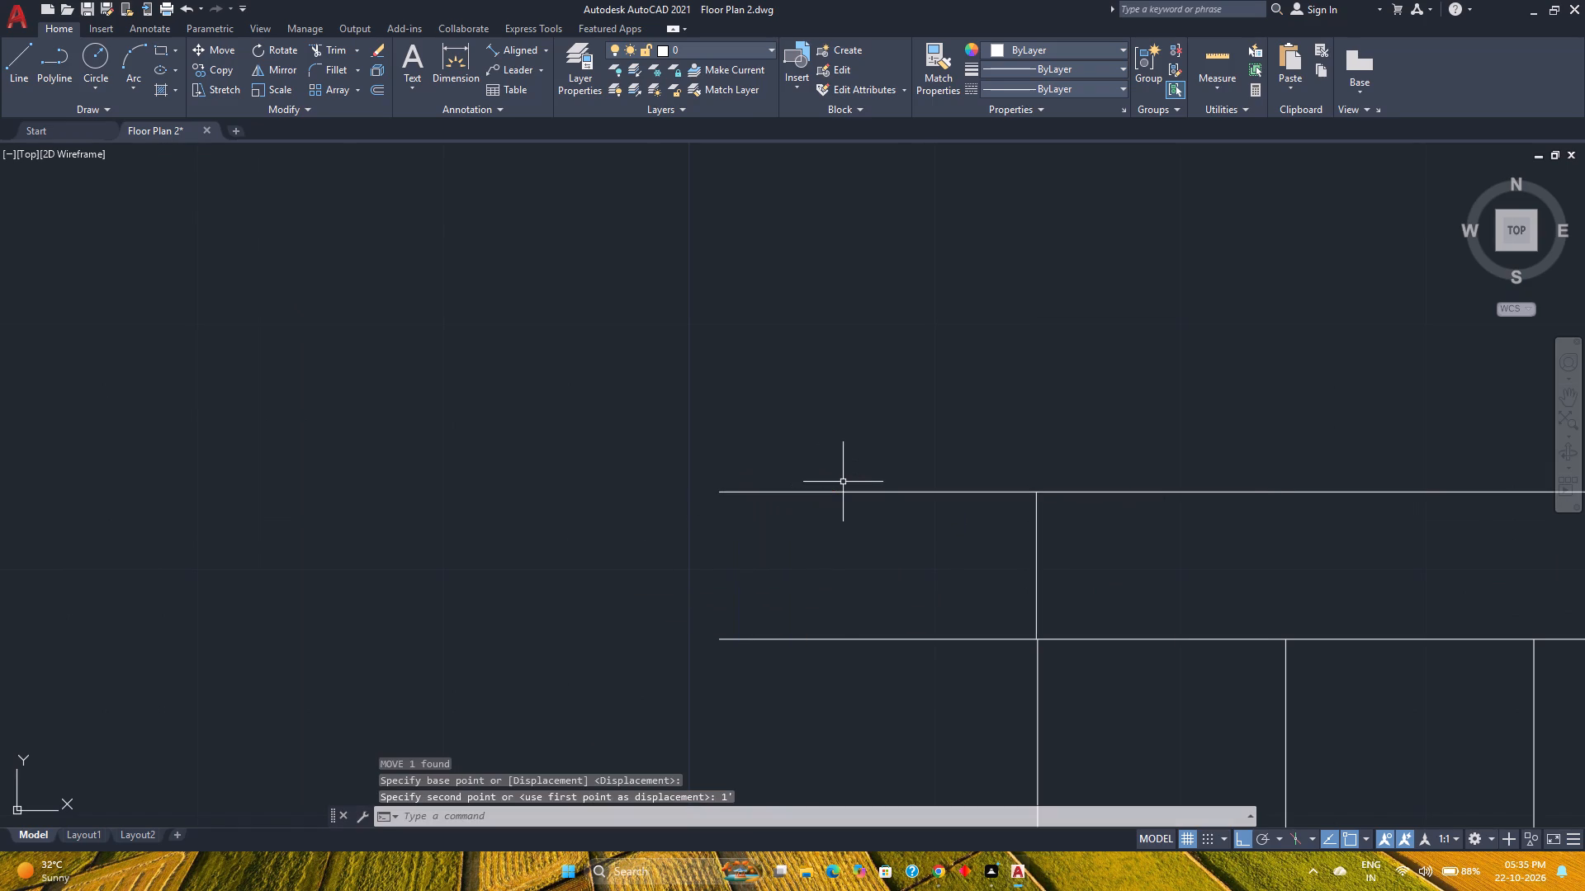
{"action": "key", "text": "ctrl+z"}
Move the north stair wall's west end line 6" east along the wall.
{"action": "left_click", "coordinate": [825, 535]}
{"action": "left_click", "coordinate": [647, 548]}
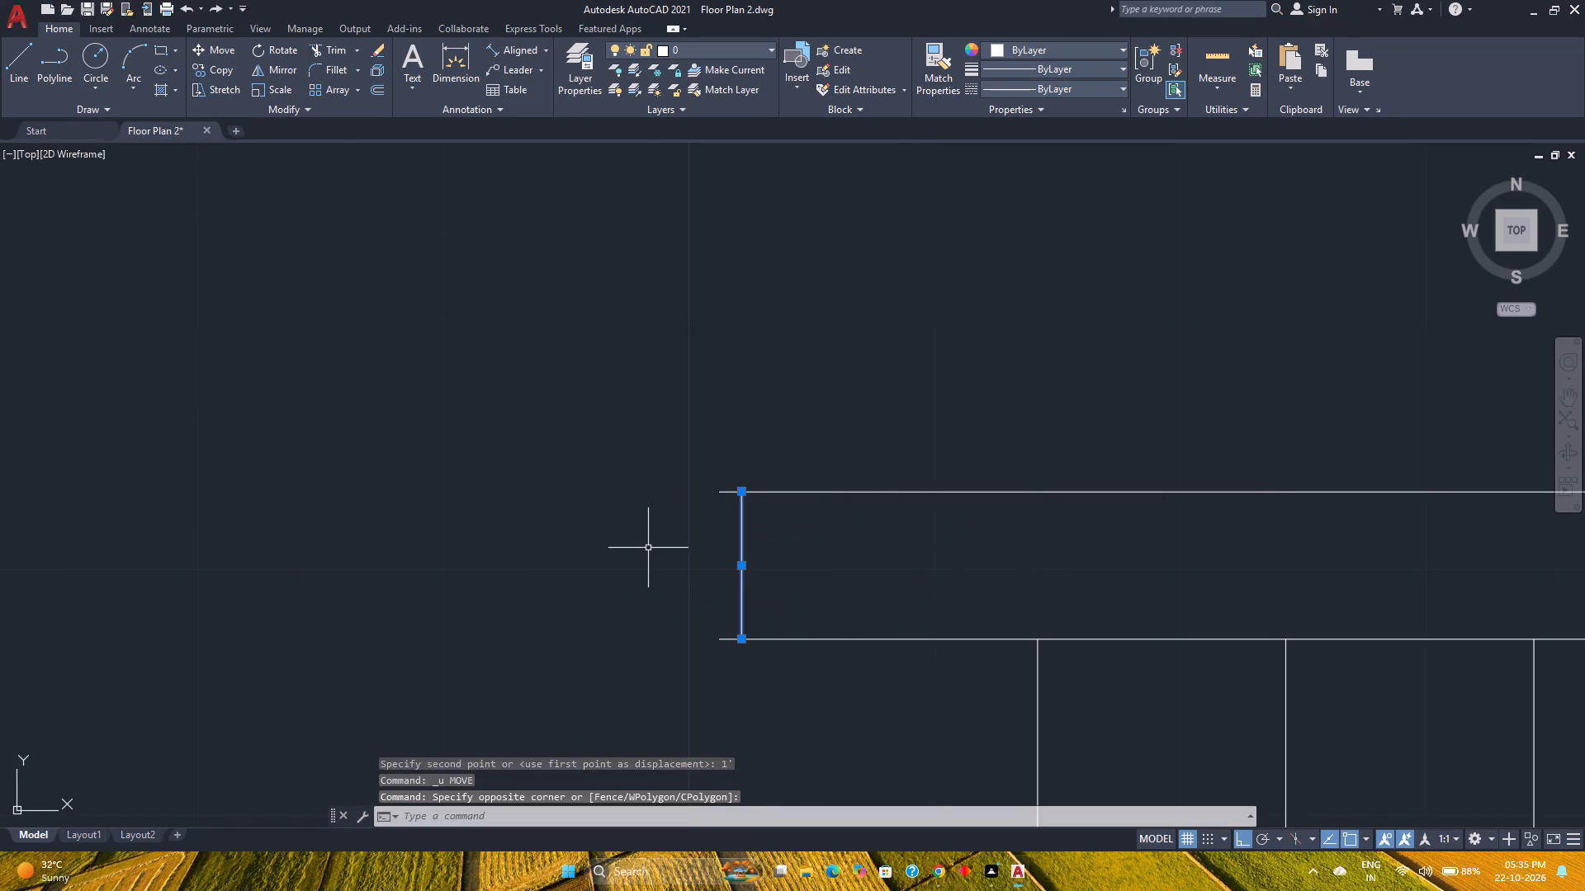
{"action": "key", "text": "m"}
{"action": "key", "text": "Return"}
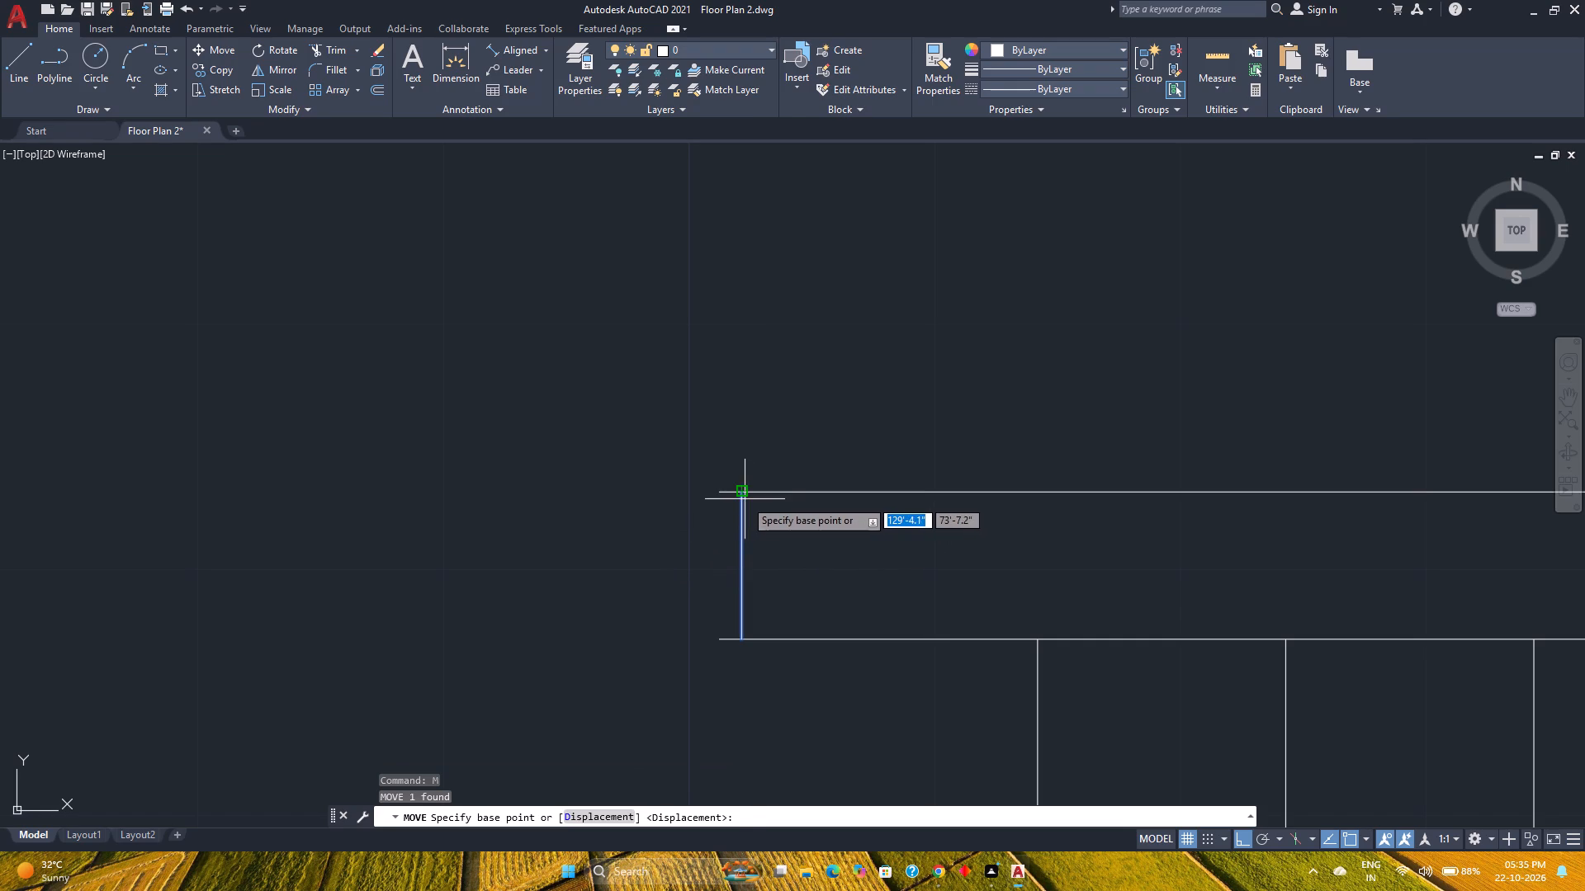
{"action": "left_click", "coordinate": [745, 499]}
{"action": "key", "text": "6"}
{"action": "key", "text": "Return"}
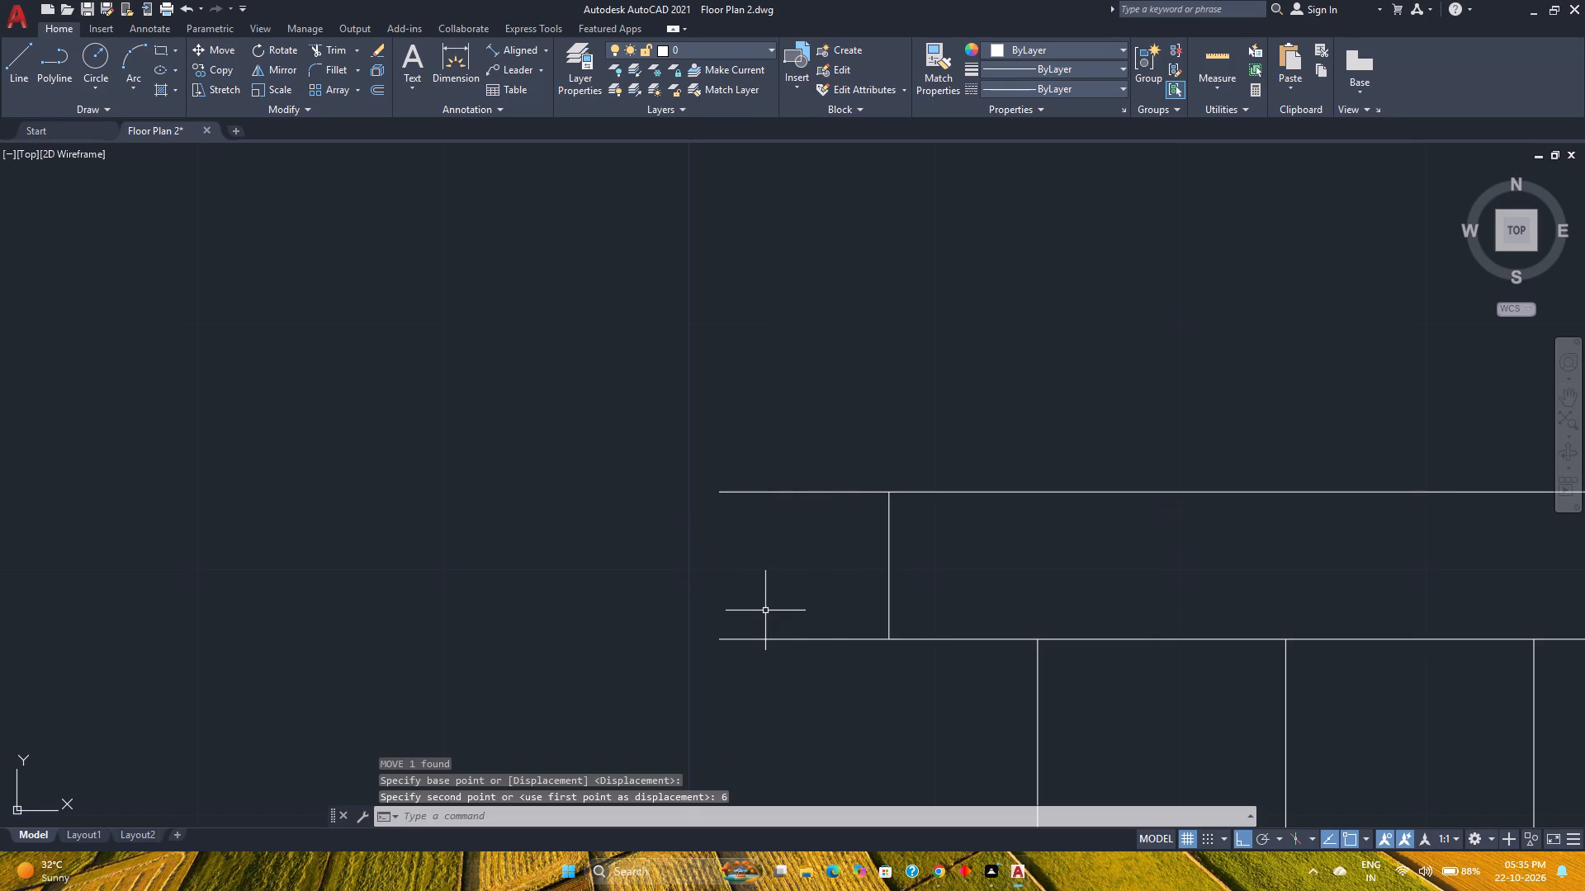
Trim both lines of the north stair wall where they project west past its end line.
{"action": "type", "text": "tr"}
{"action": "key", "text": "Return"}
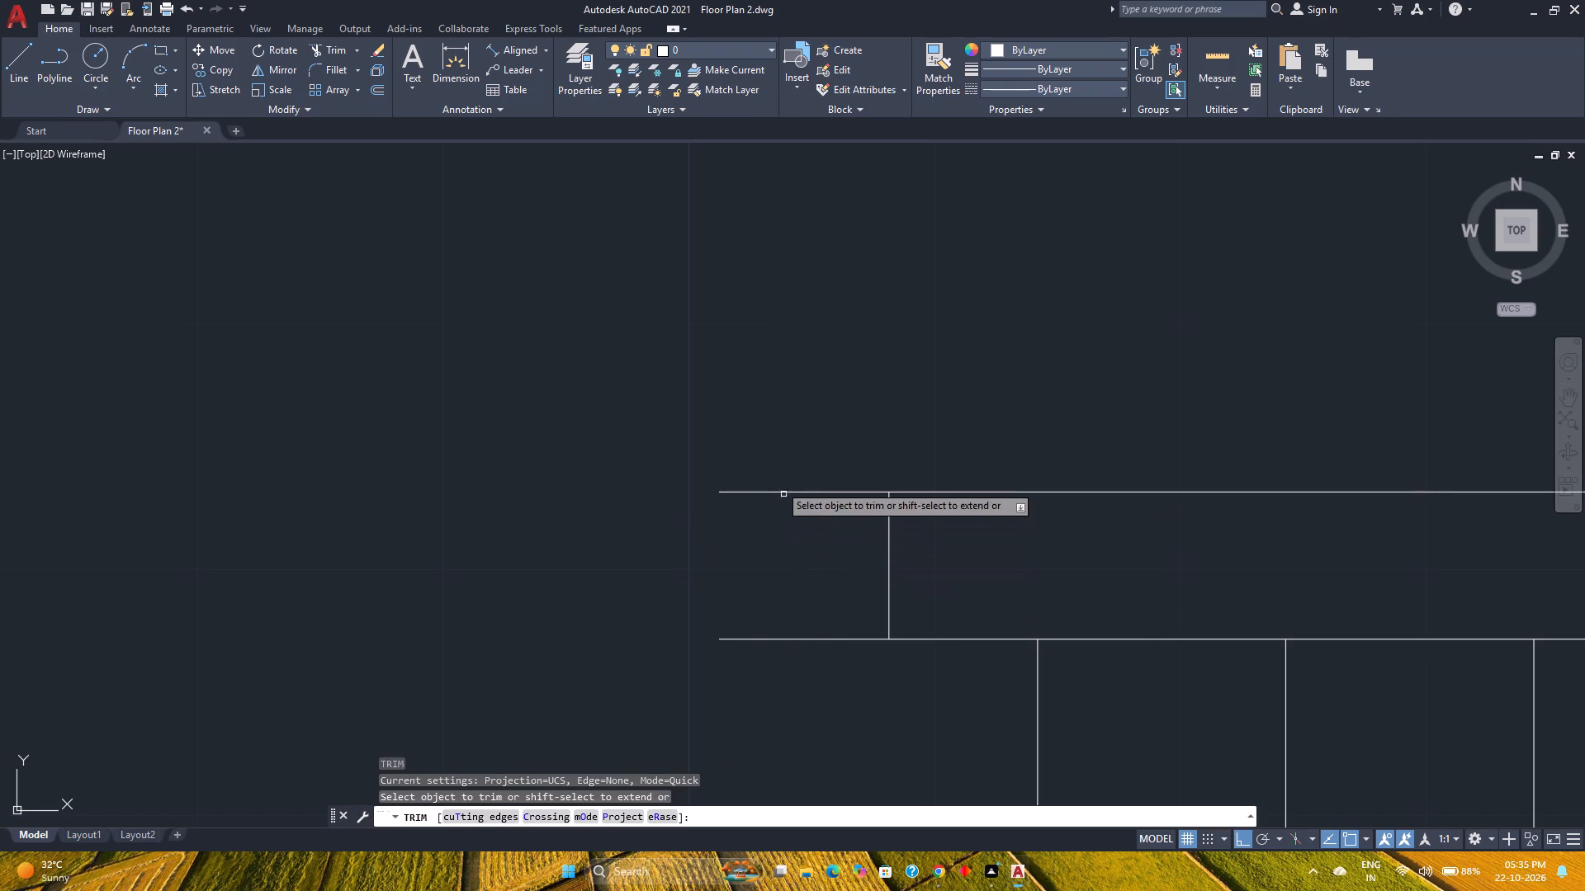
{"action": "left_click", "coordinate": [774, 469]}
{"action": "left_click", "coordinate": [808, 656]}
{"action": "scroll", "coordinate": [810, 656], "scroll_direction": "down", "scroll_amount": 2}
{"action": "key", "text": "Escape"}
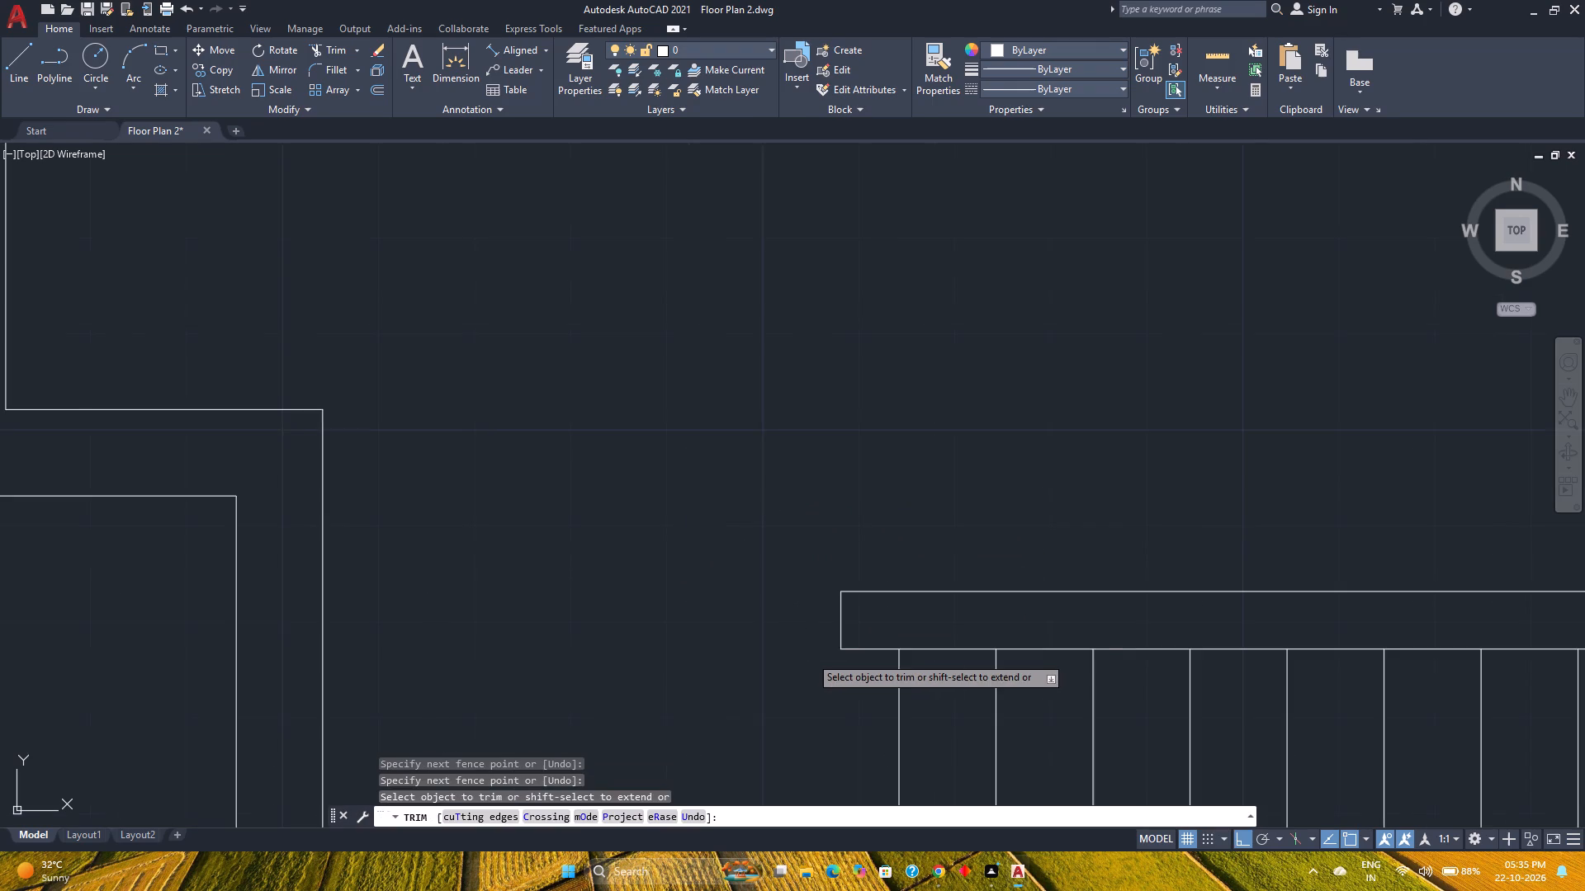
{"action": "scroll", "coordinate": [810, 656], "scroll_direction": "down", "scroll_amount": 2}
{"action": "middle_click_drag", "start_coordinate": [808, 656], "coordinate": [769, 524]}
{"action": "middle_click", "coordinate": [769, 522]}
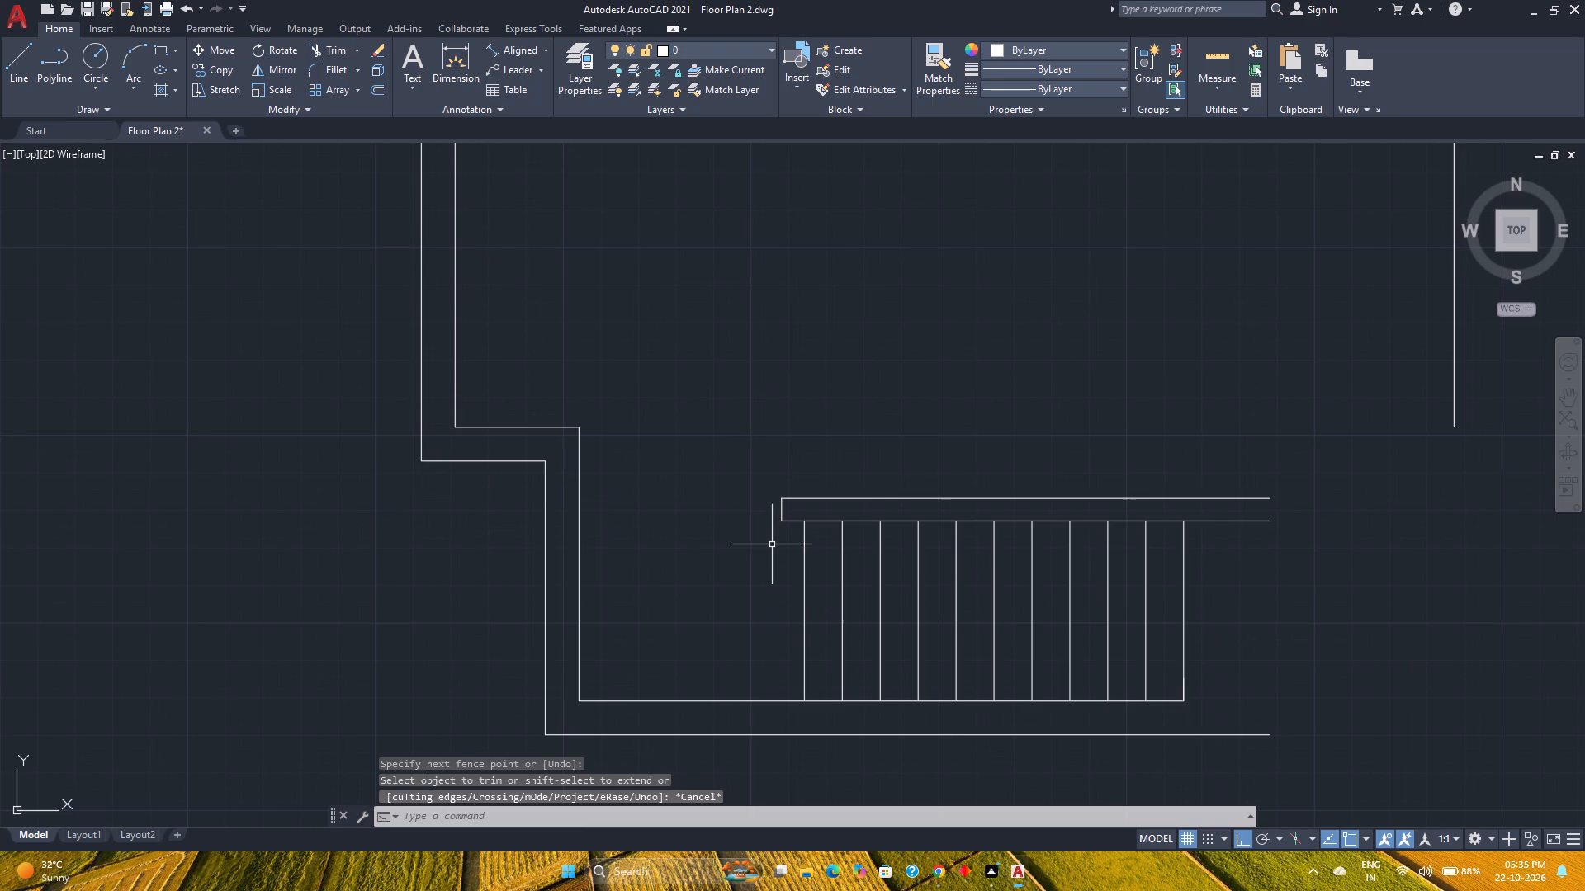
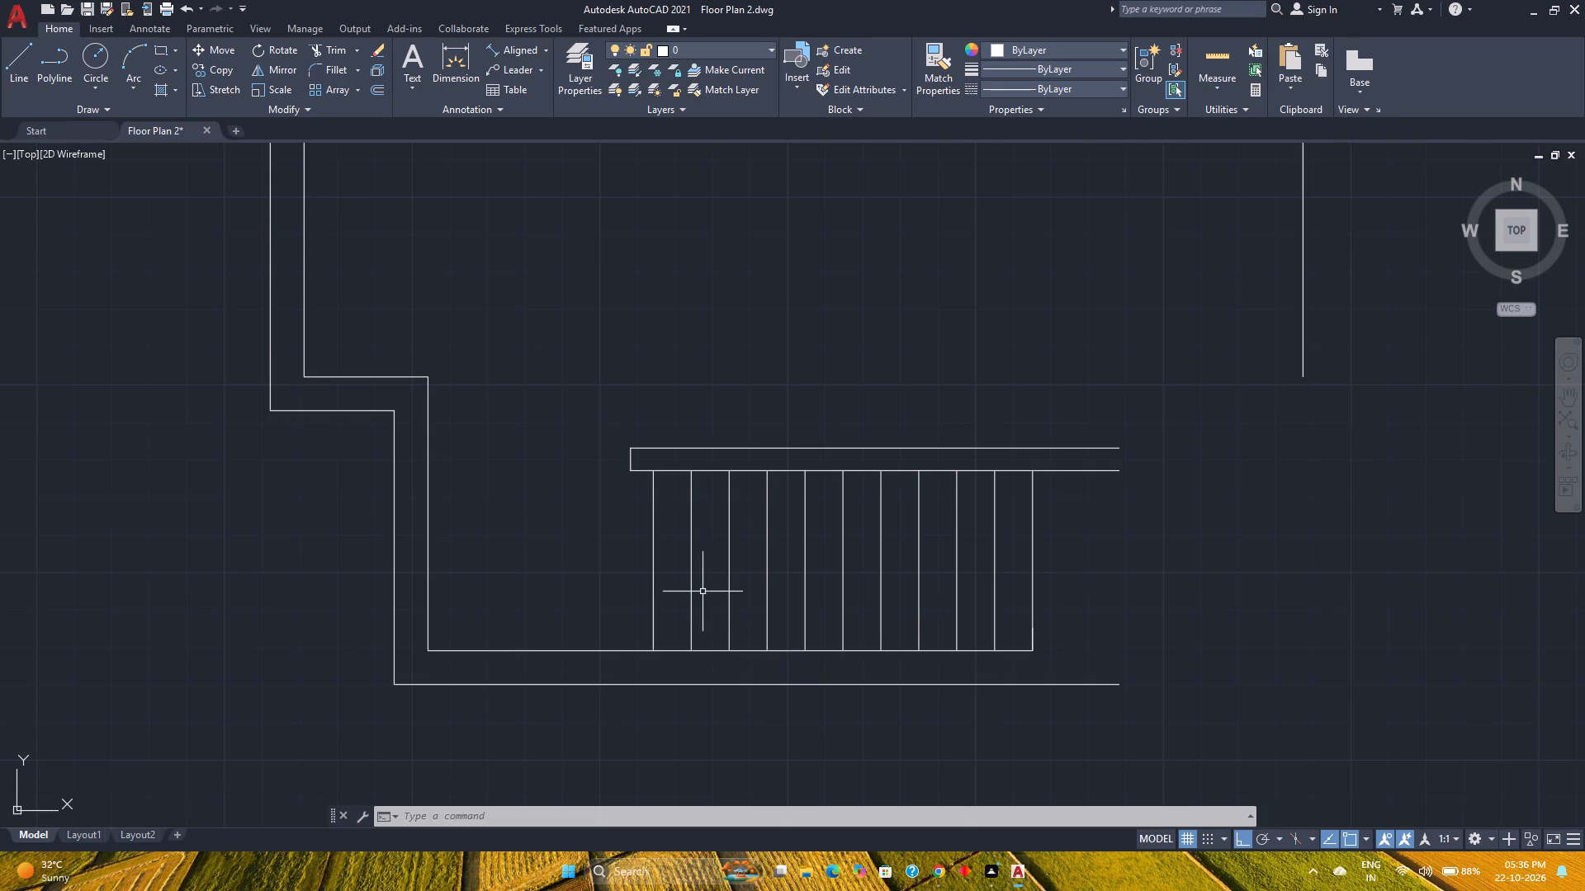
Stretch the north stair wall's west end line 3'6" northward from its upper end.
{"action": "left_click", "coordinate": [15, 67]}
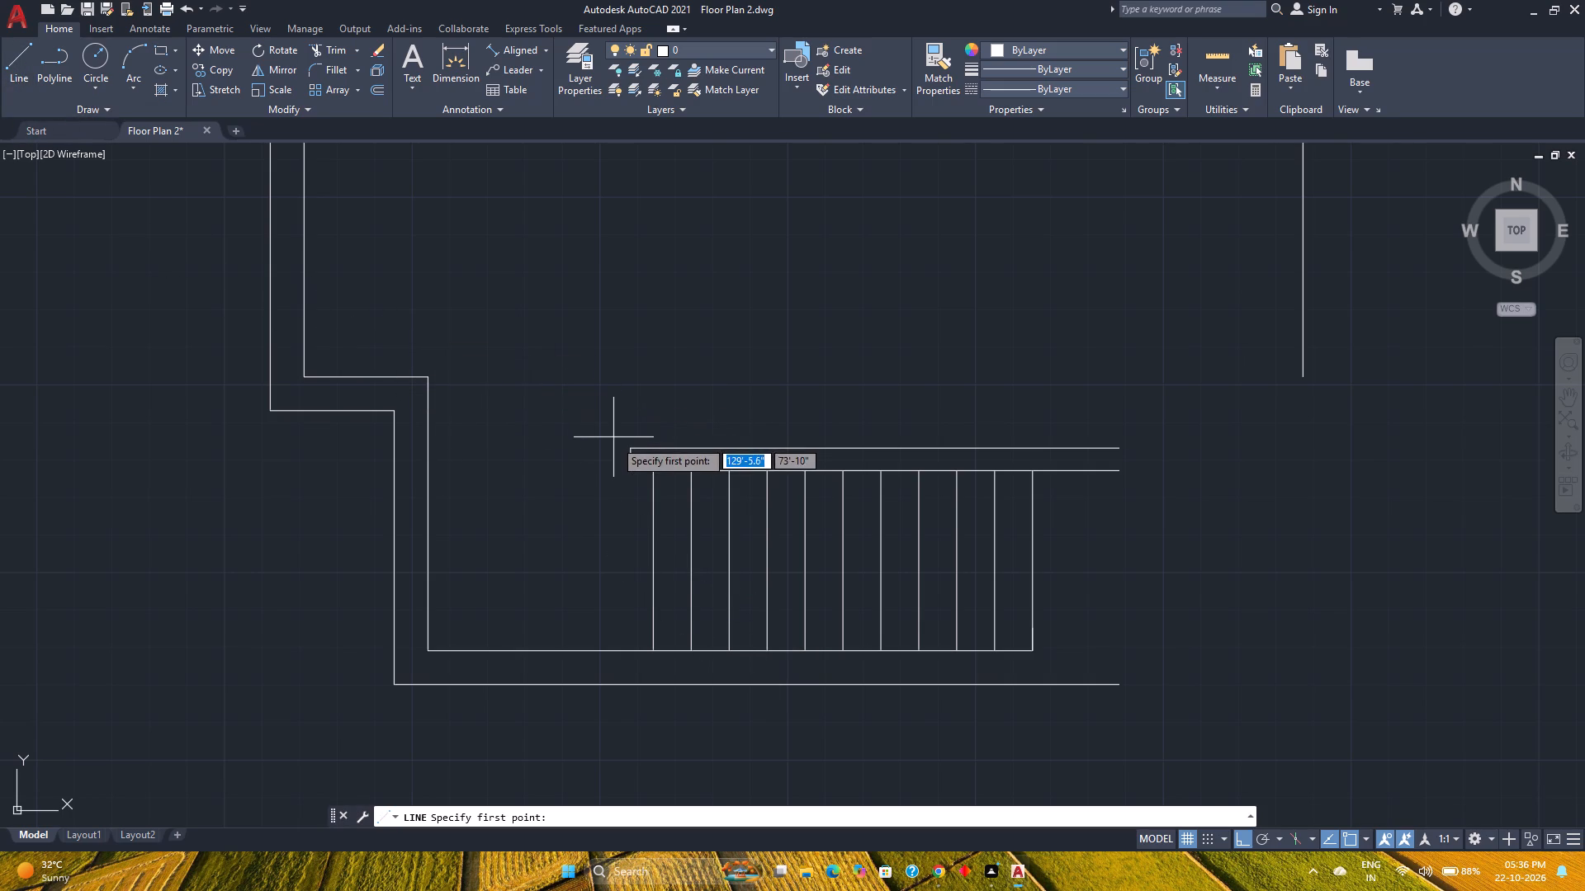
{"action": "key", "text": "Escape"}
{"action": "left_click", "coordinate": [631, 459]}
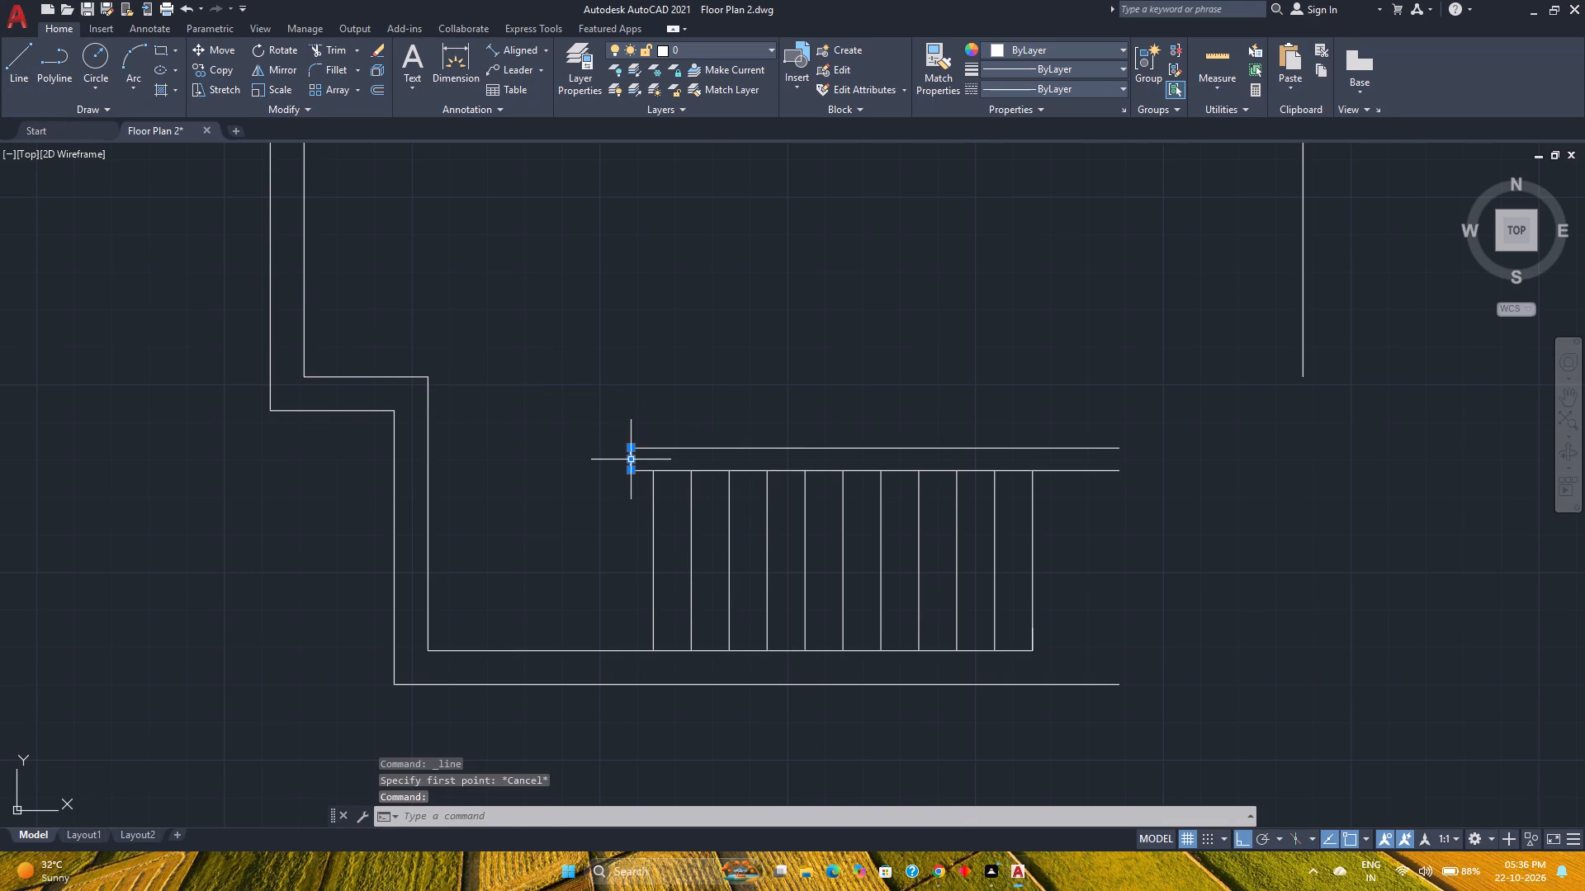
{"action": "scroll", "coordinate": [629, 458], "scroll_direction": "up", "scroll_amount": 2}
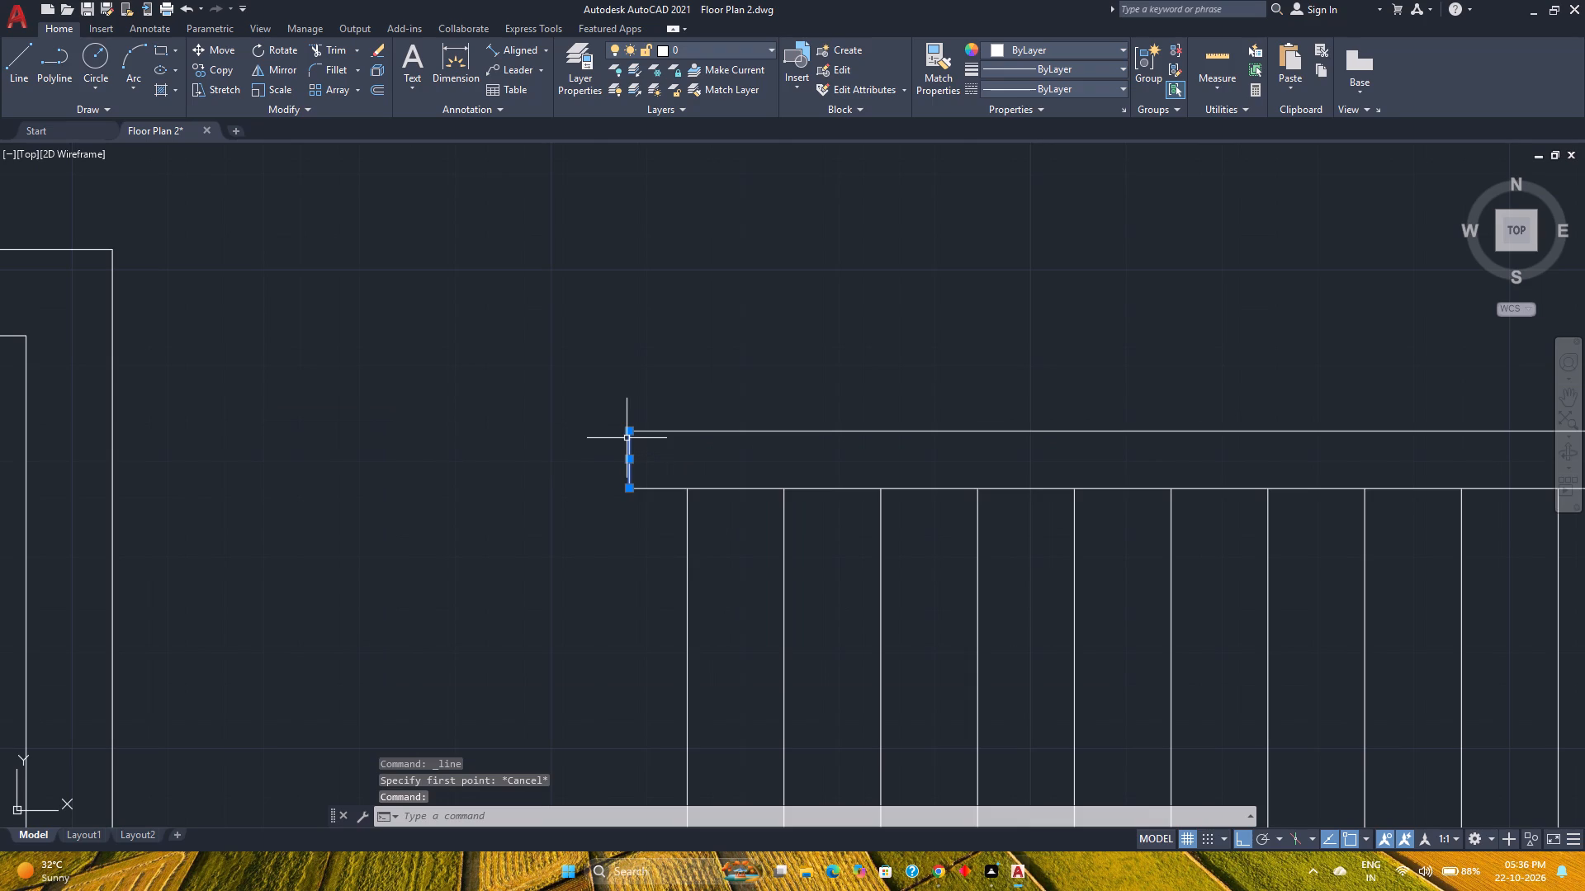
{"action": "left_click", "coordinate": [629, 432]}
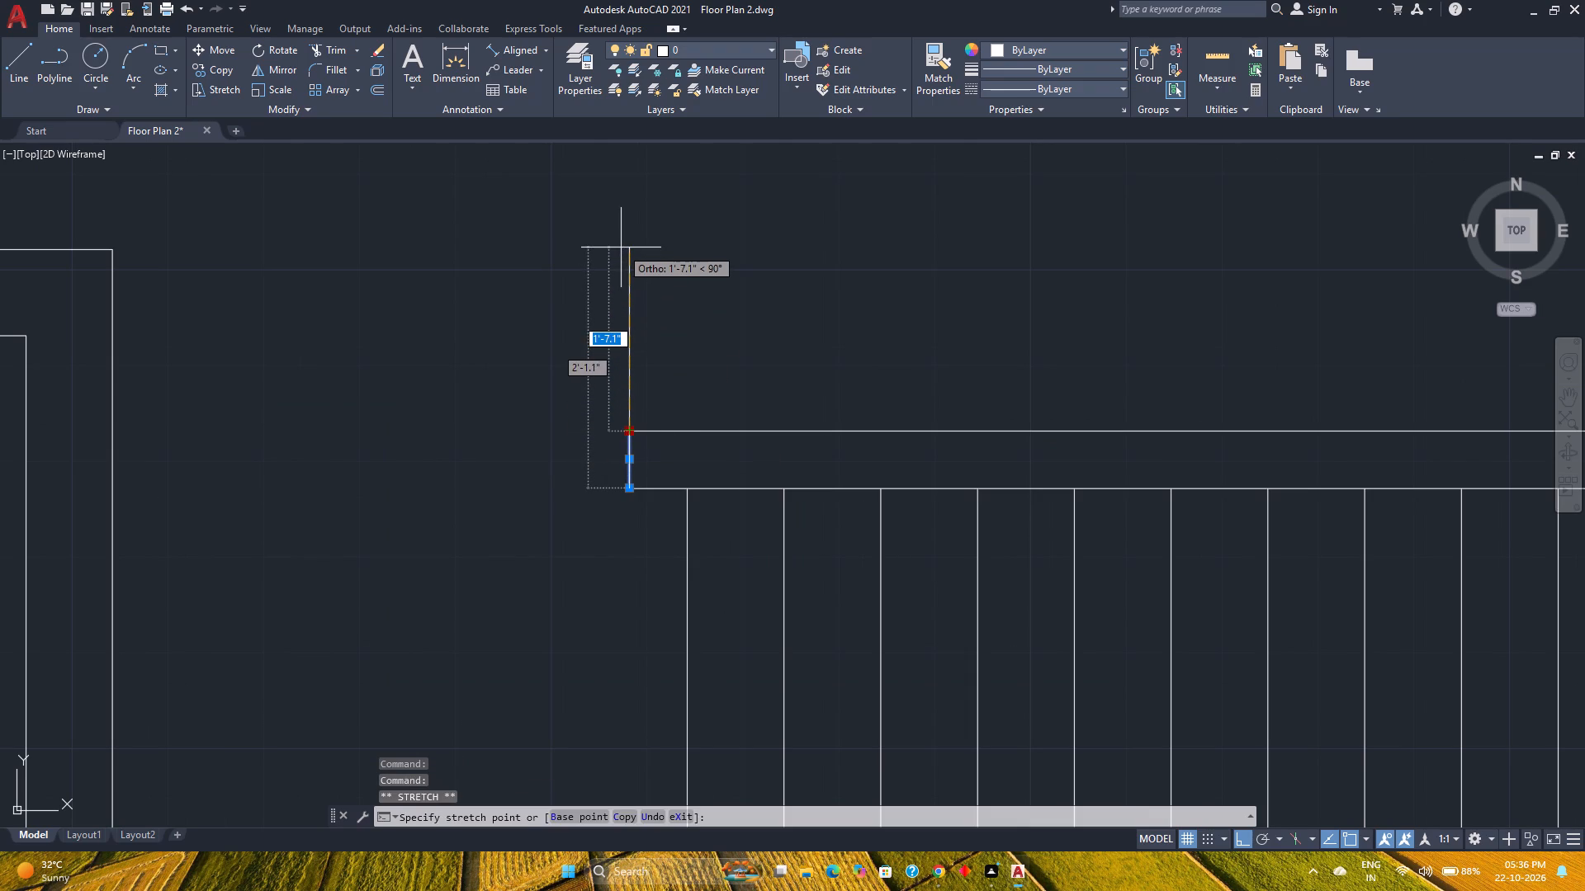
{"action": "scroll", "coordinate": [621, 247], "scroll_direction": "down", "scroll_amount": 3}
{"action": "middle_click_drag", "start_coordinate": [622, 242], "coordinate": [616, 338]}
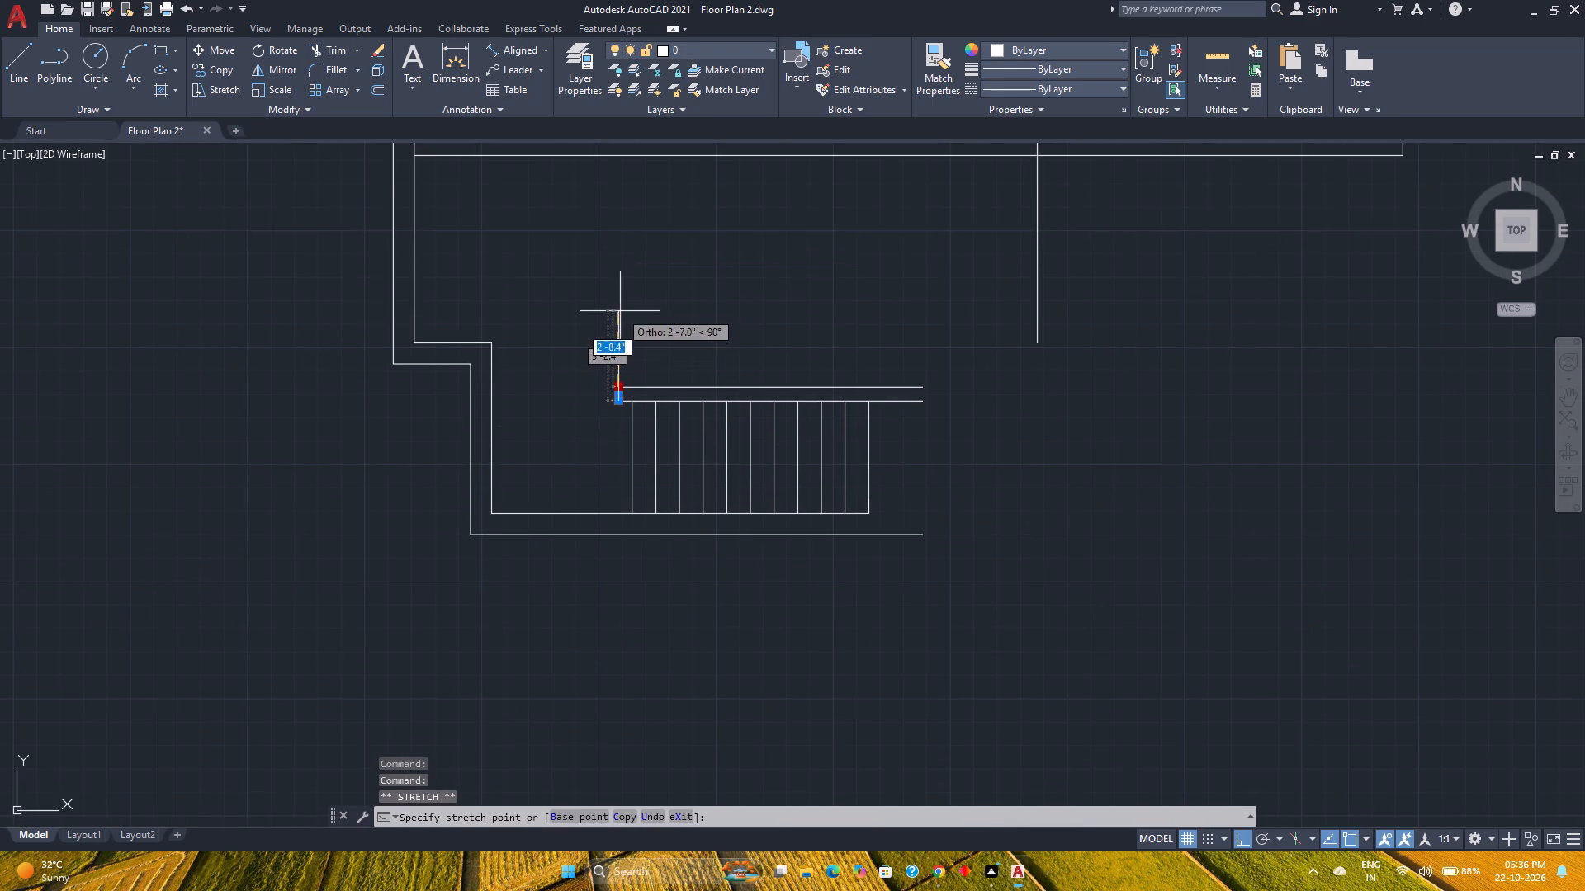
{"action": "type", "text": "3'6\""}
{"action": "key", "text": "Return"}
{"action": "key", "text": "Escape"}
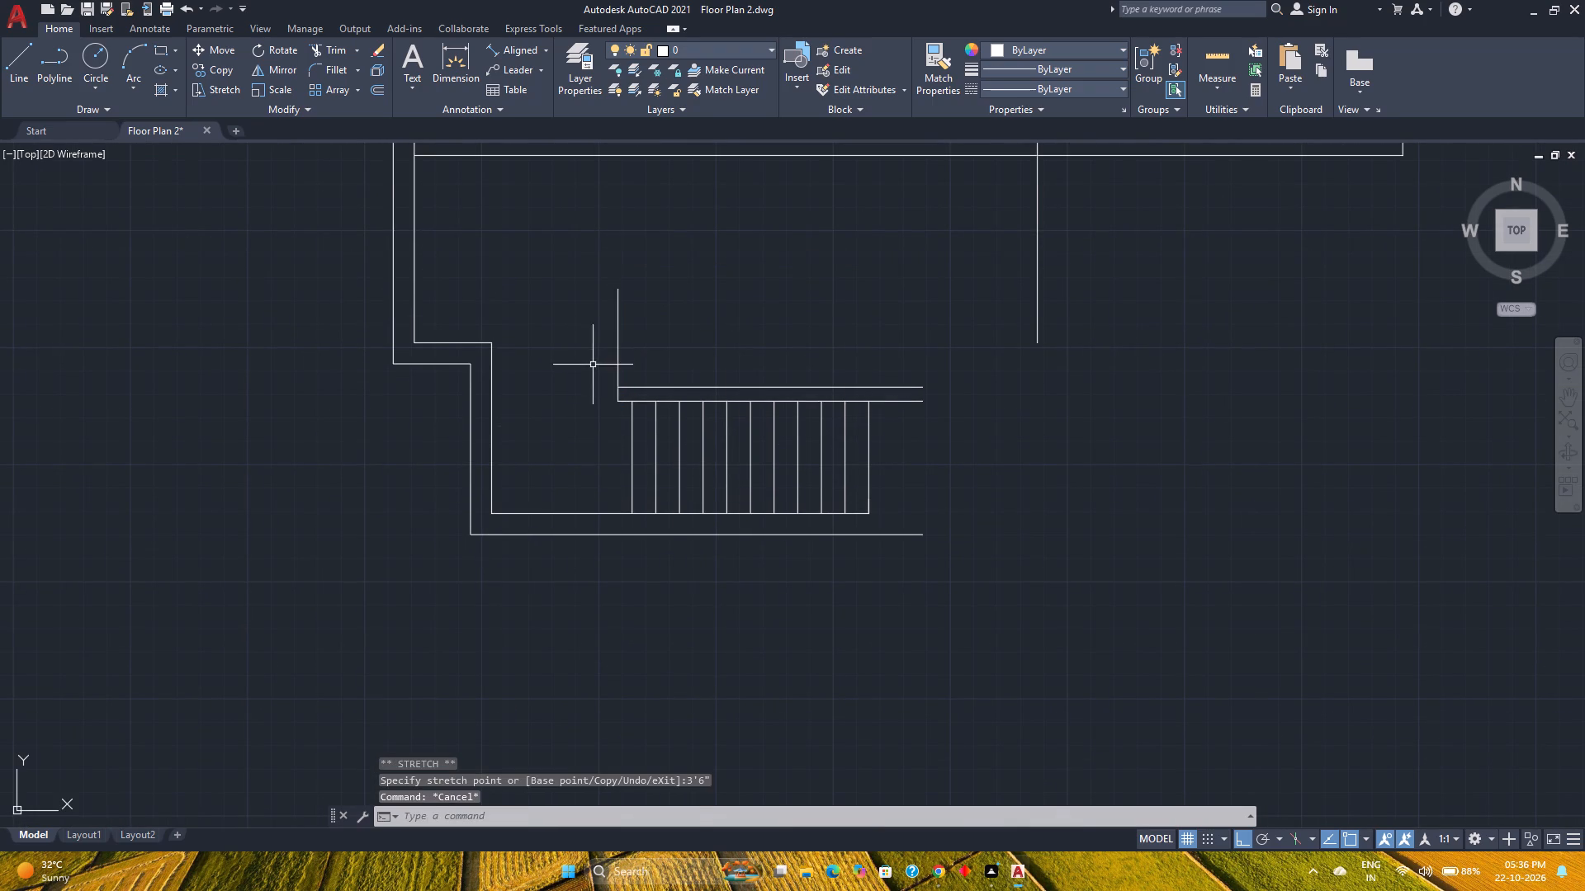
Stretch the north stair wall's west end line north to meet the upper line of the long horizontal wall.
{"action": "middle_click_drag", "start_coordinate": [593, 365], "coordinate": [573, 484]}
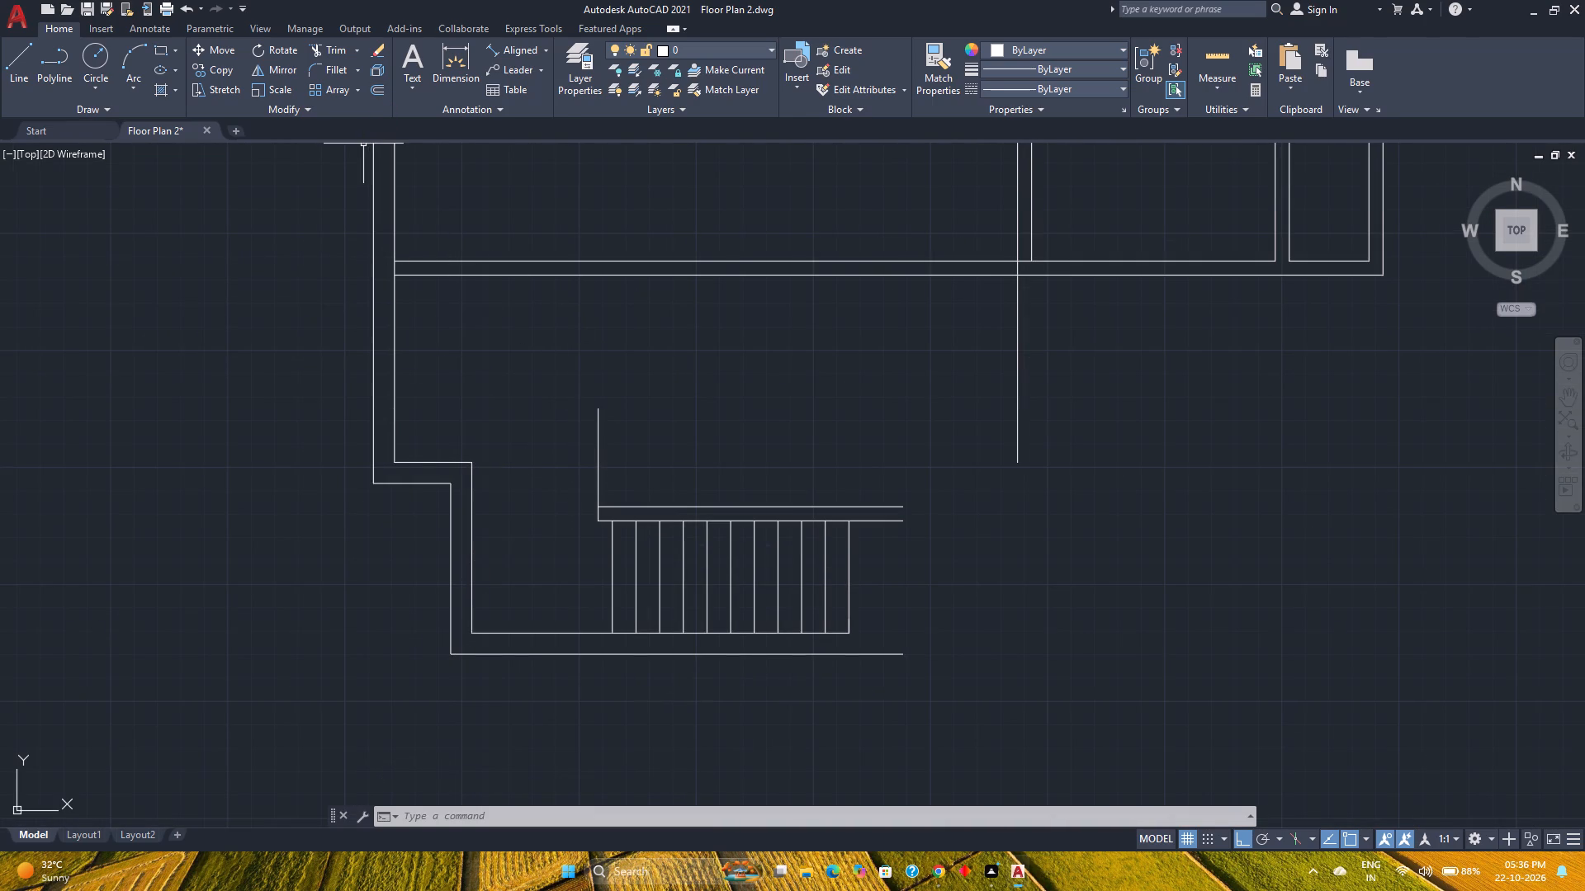
{"action": "left_click", "coordinate": [599, 436]}
{"action": "left_click", "coordinate": [599, 409]}
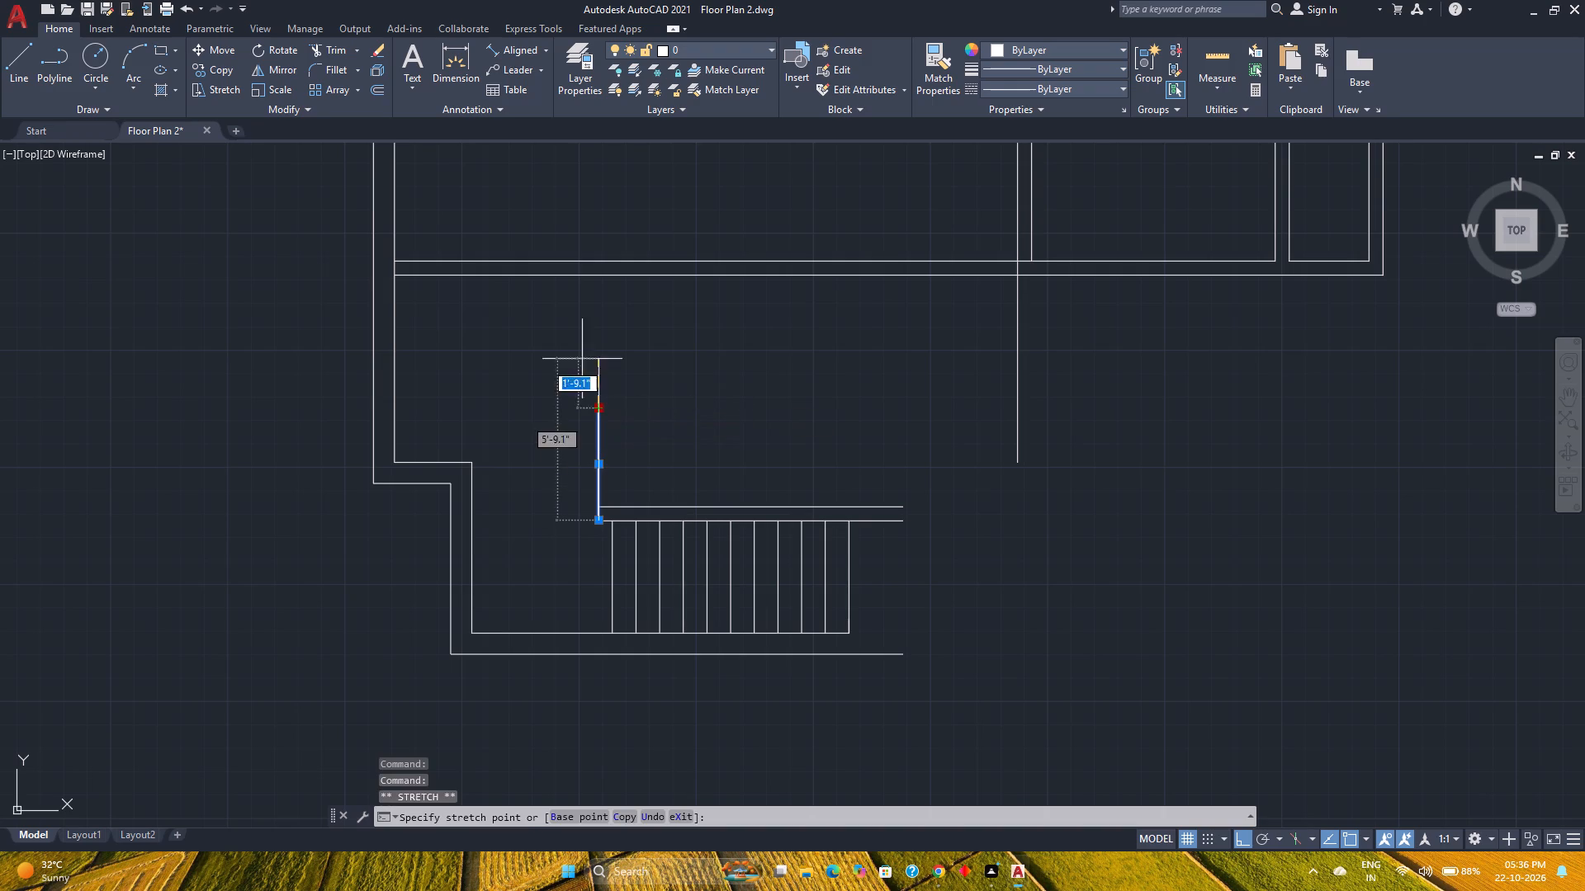
{"action": "left_click", "coordinate": [598, 264]}
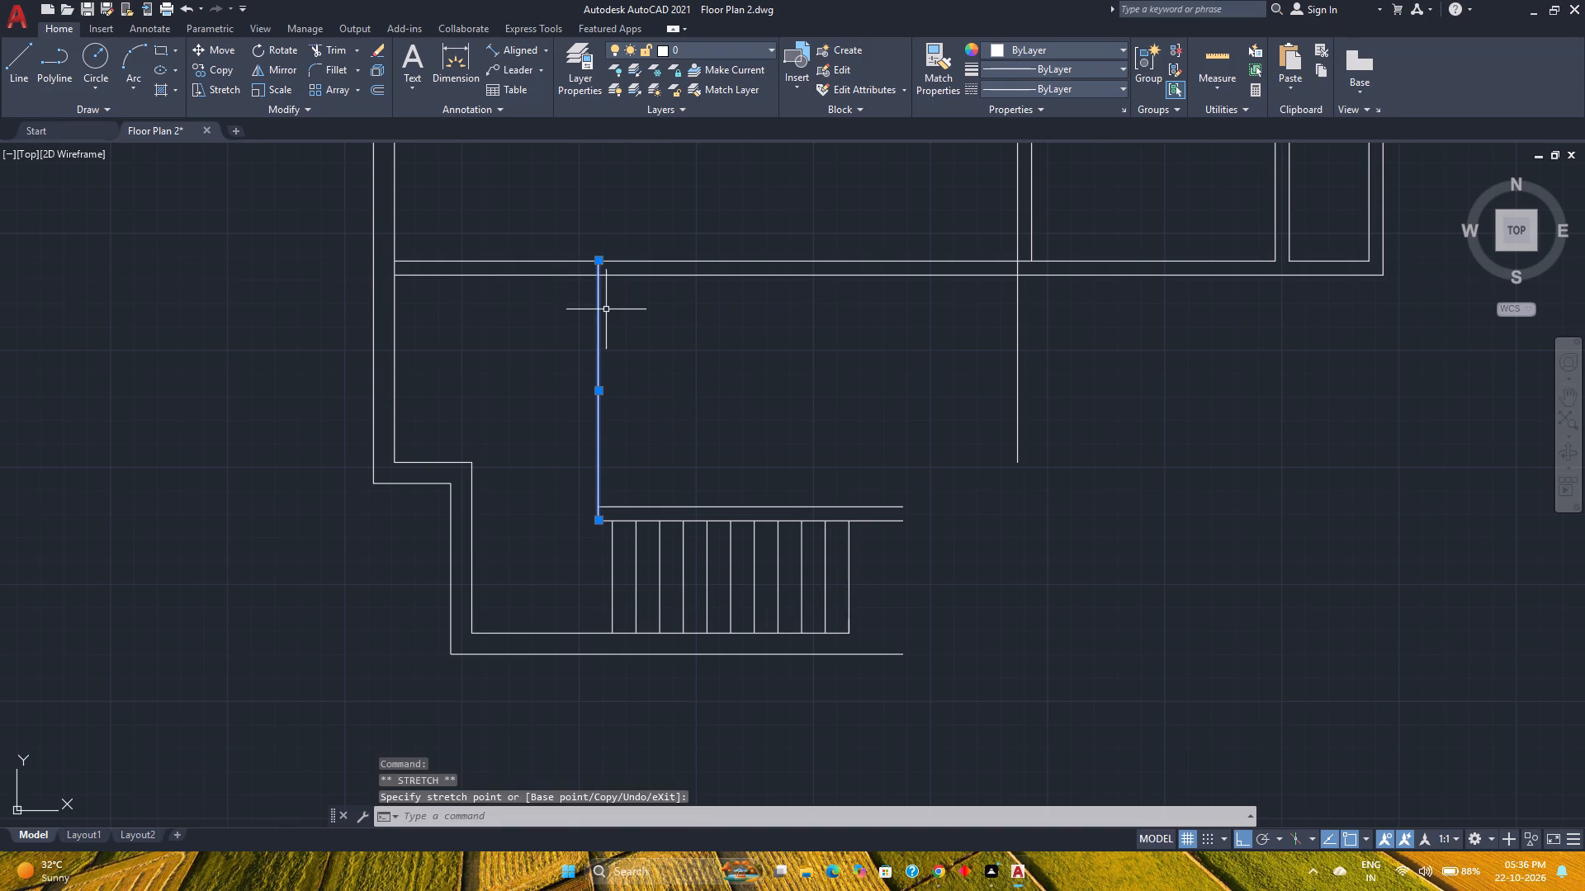
{"action": "key", "text": "Escape"}
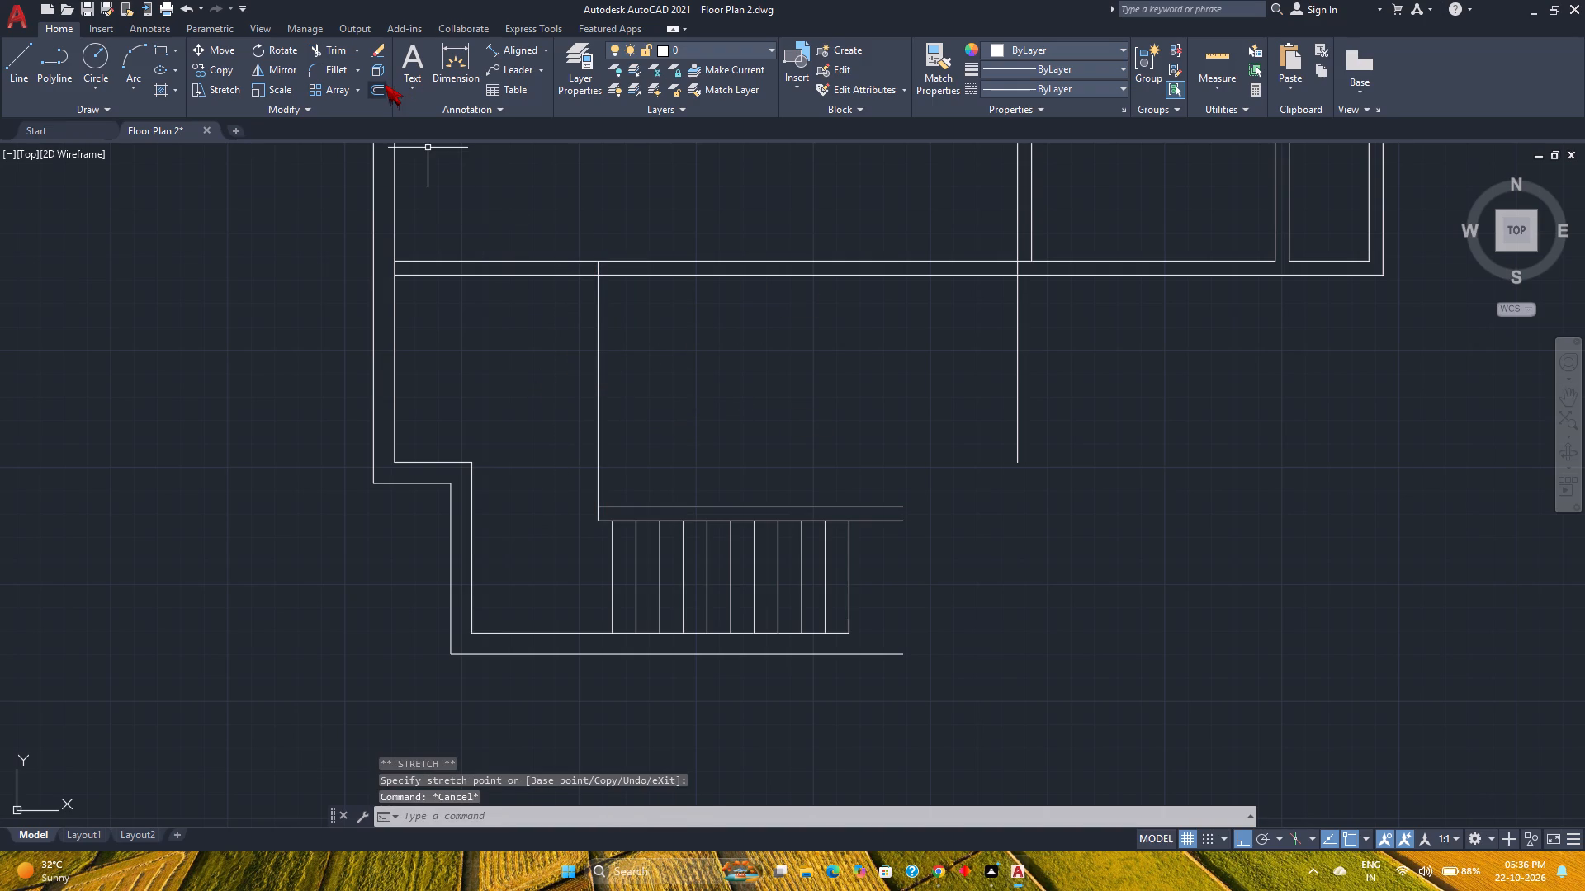
Offset the lengthened vertical line 6" east to form the second face of the wall.
{"action": "left_click", "coordinate": [383, 84]}
{"action": "key", "text": "Return"}
{"action": "key", "text": "6"}
{"action": "key", "text": "Return"}
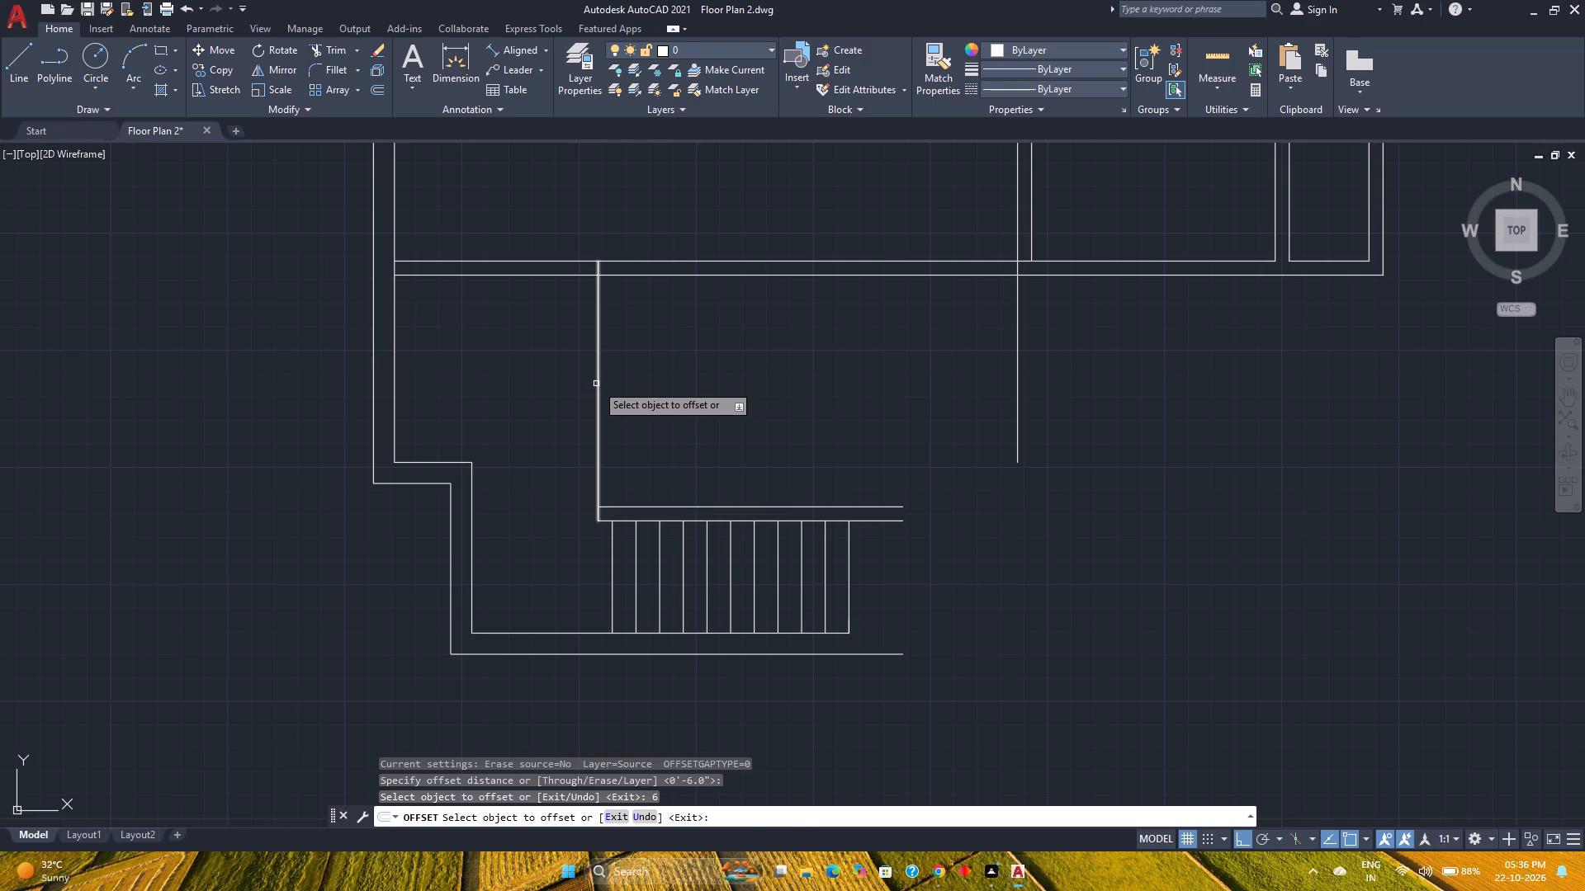
{"action": "left_click", "coordinate": [596, 384]}
{"action": "left_click", "coordinate": [666, 384]}
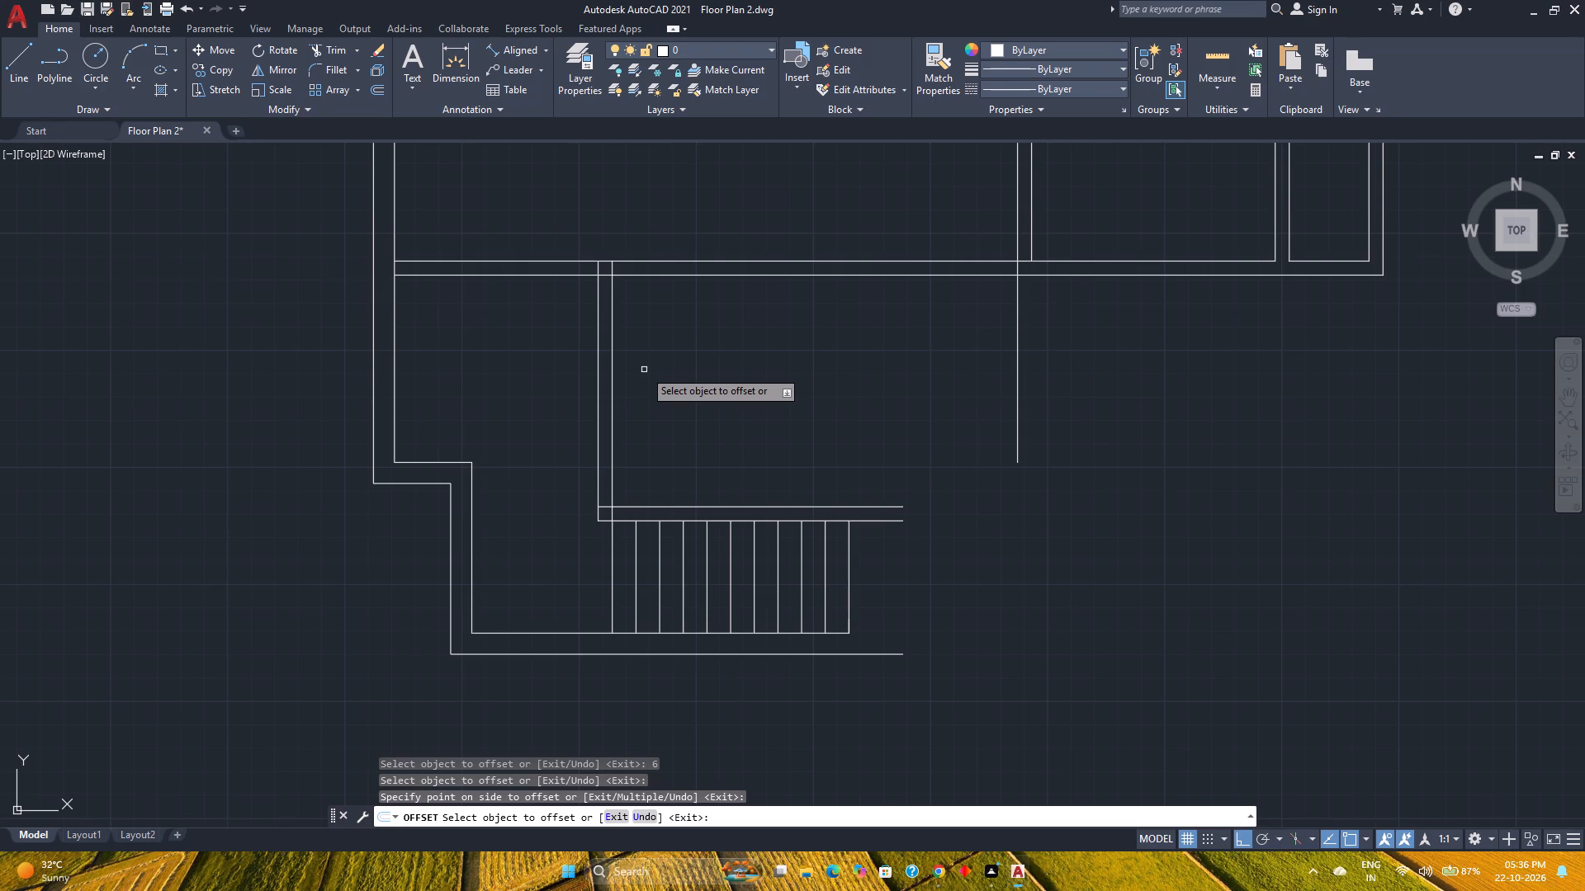
{"action": "key", "text": "Escape"}
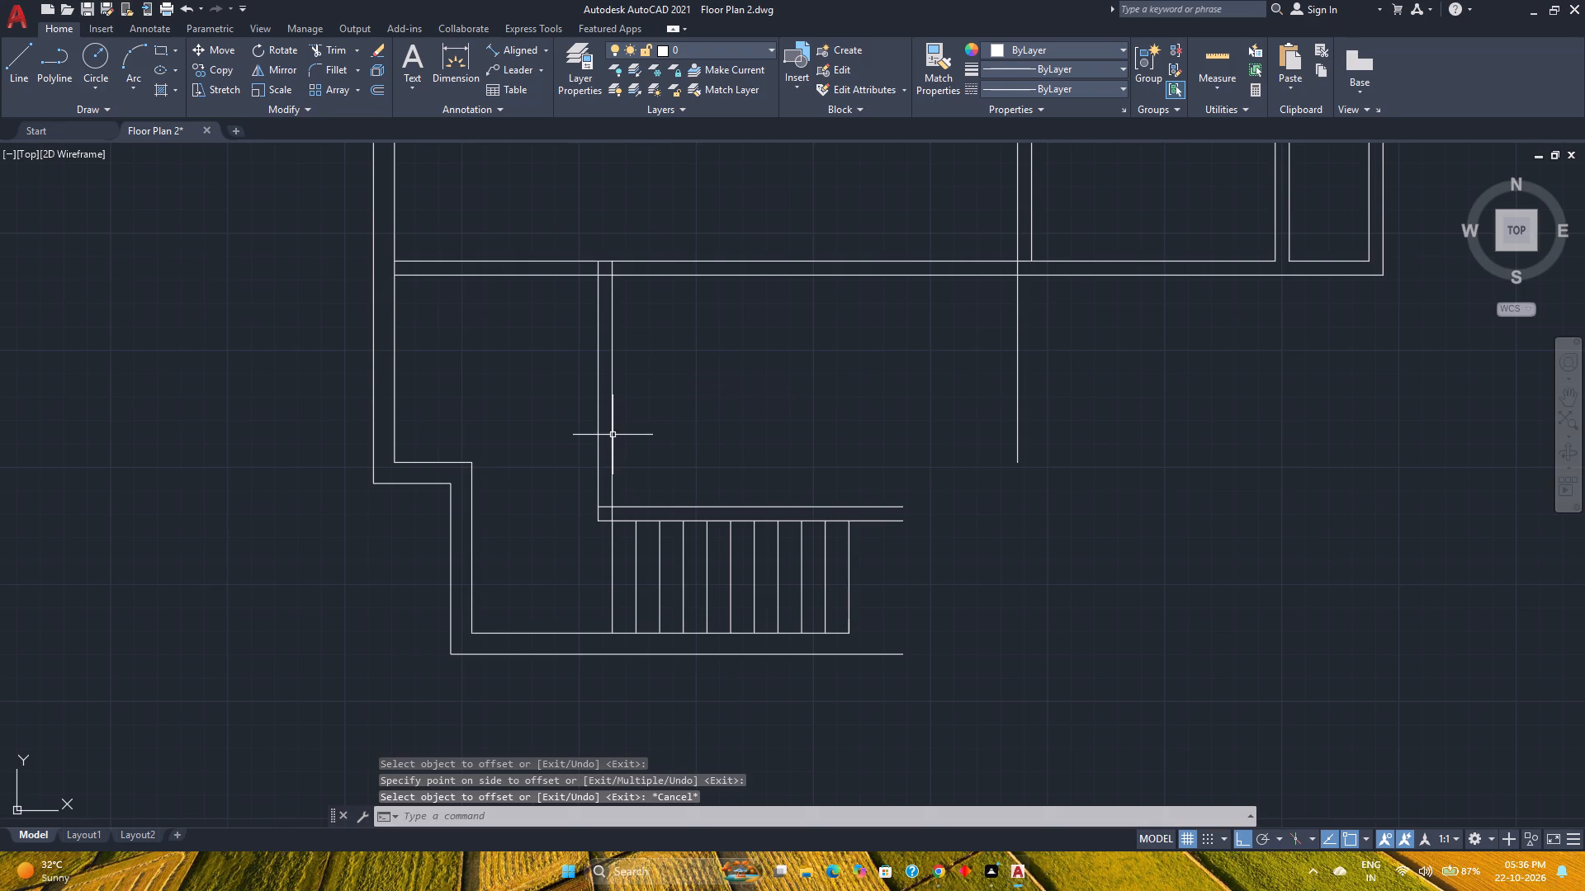
Draw a horizontal line from the new wall's lower west corner west to the stepped wall's inner face.
{"action": "left_click", "coordinate": [18, 64]}
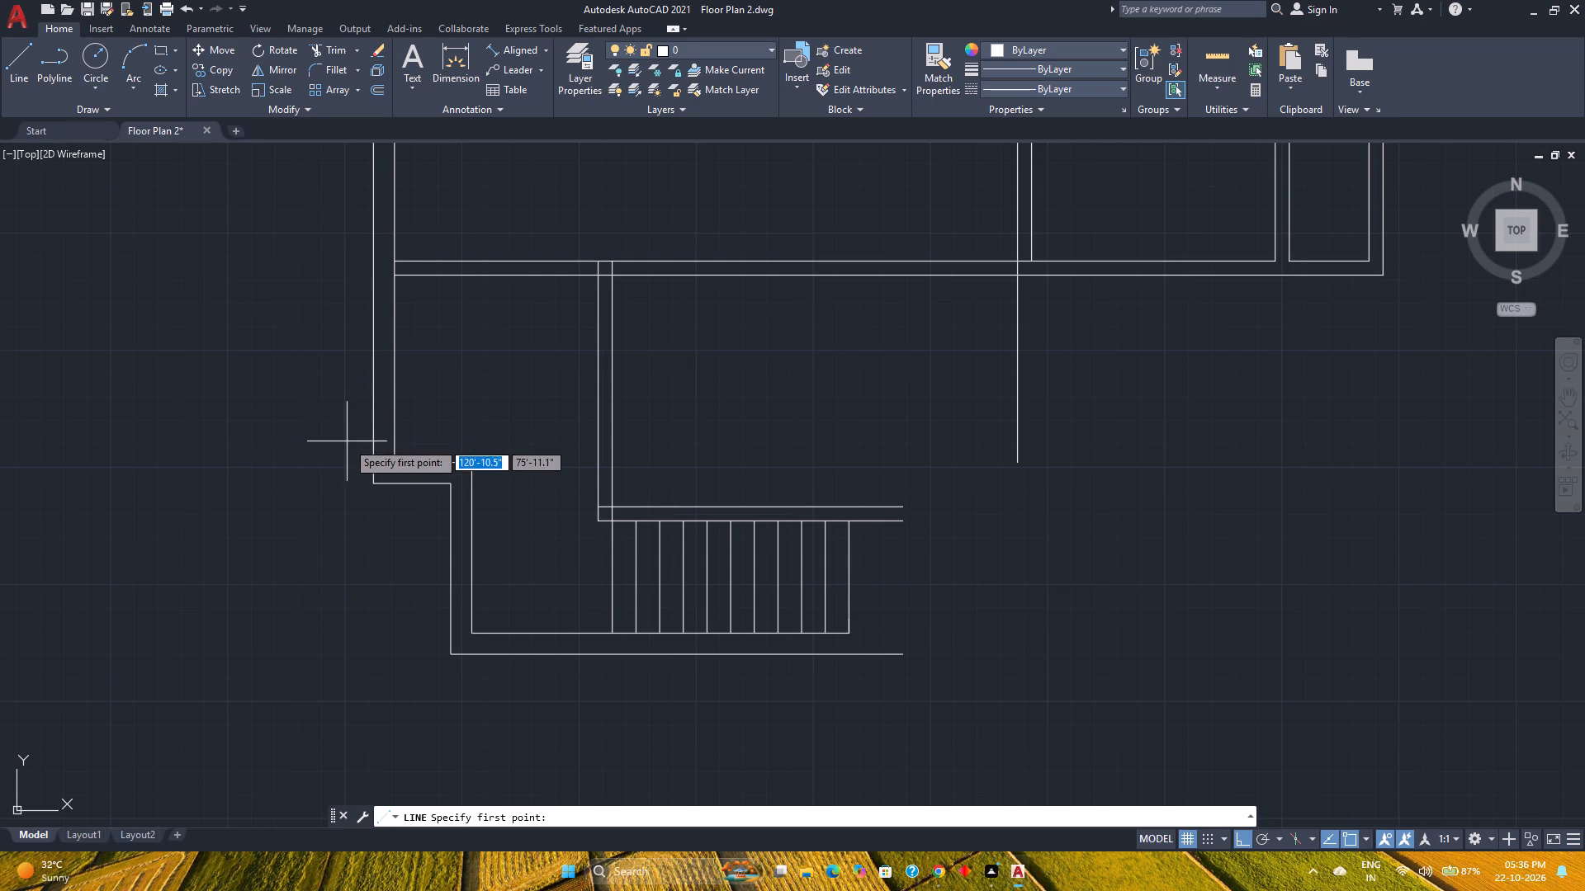
{"action": "scroll", "coordinate": [415, 460], "scroll_direction": "up", "scroll_amount": 1}
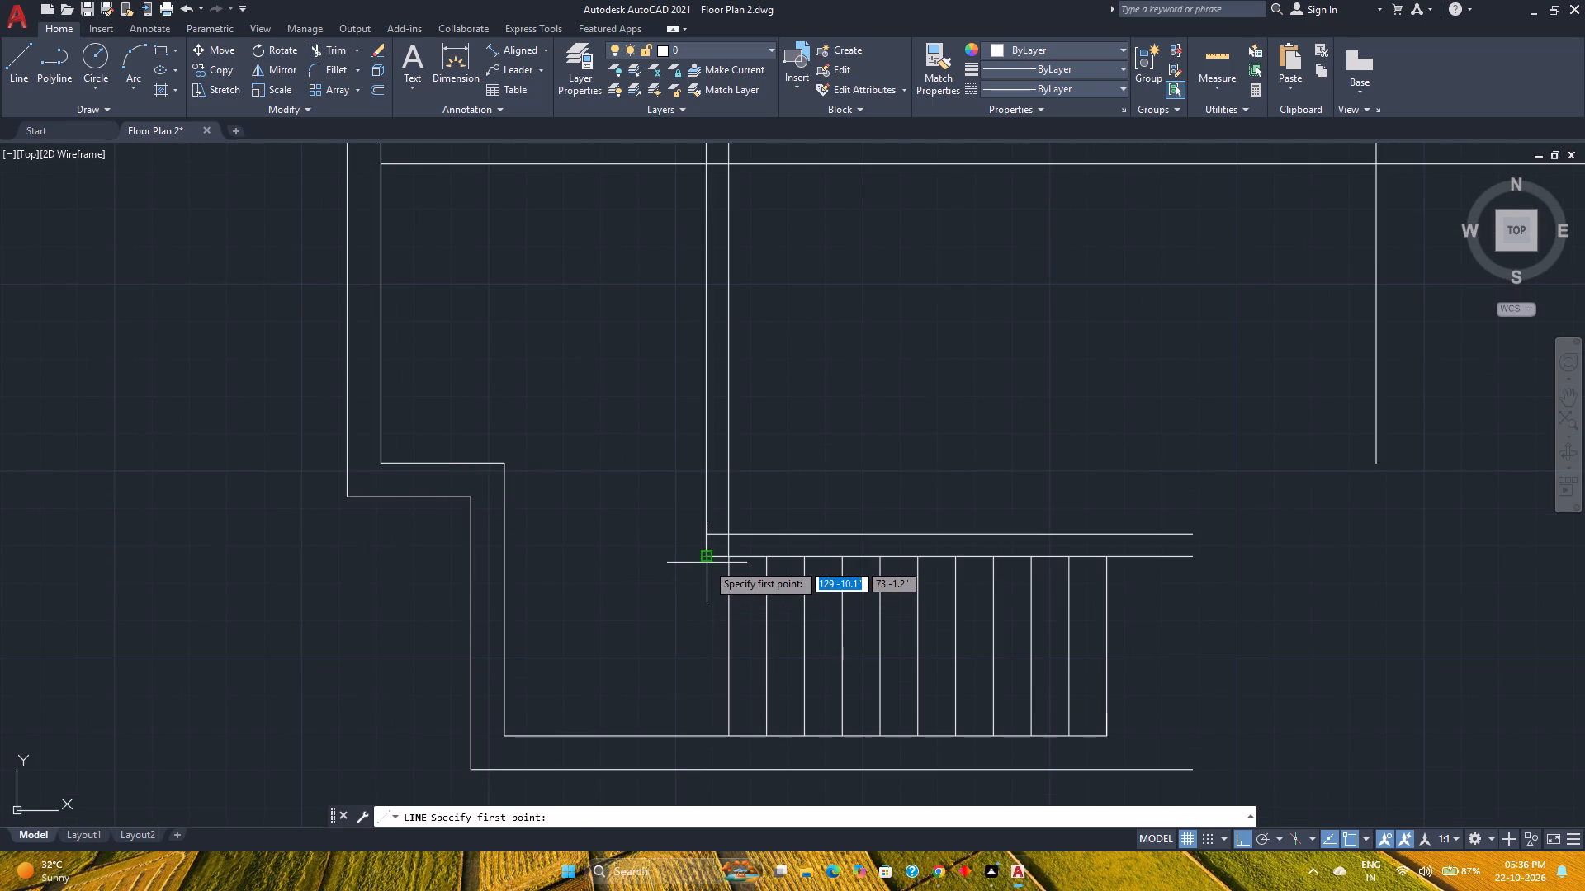
{"action": "left_click", "coordinate": [707, 563]}
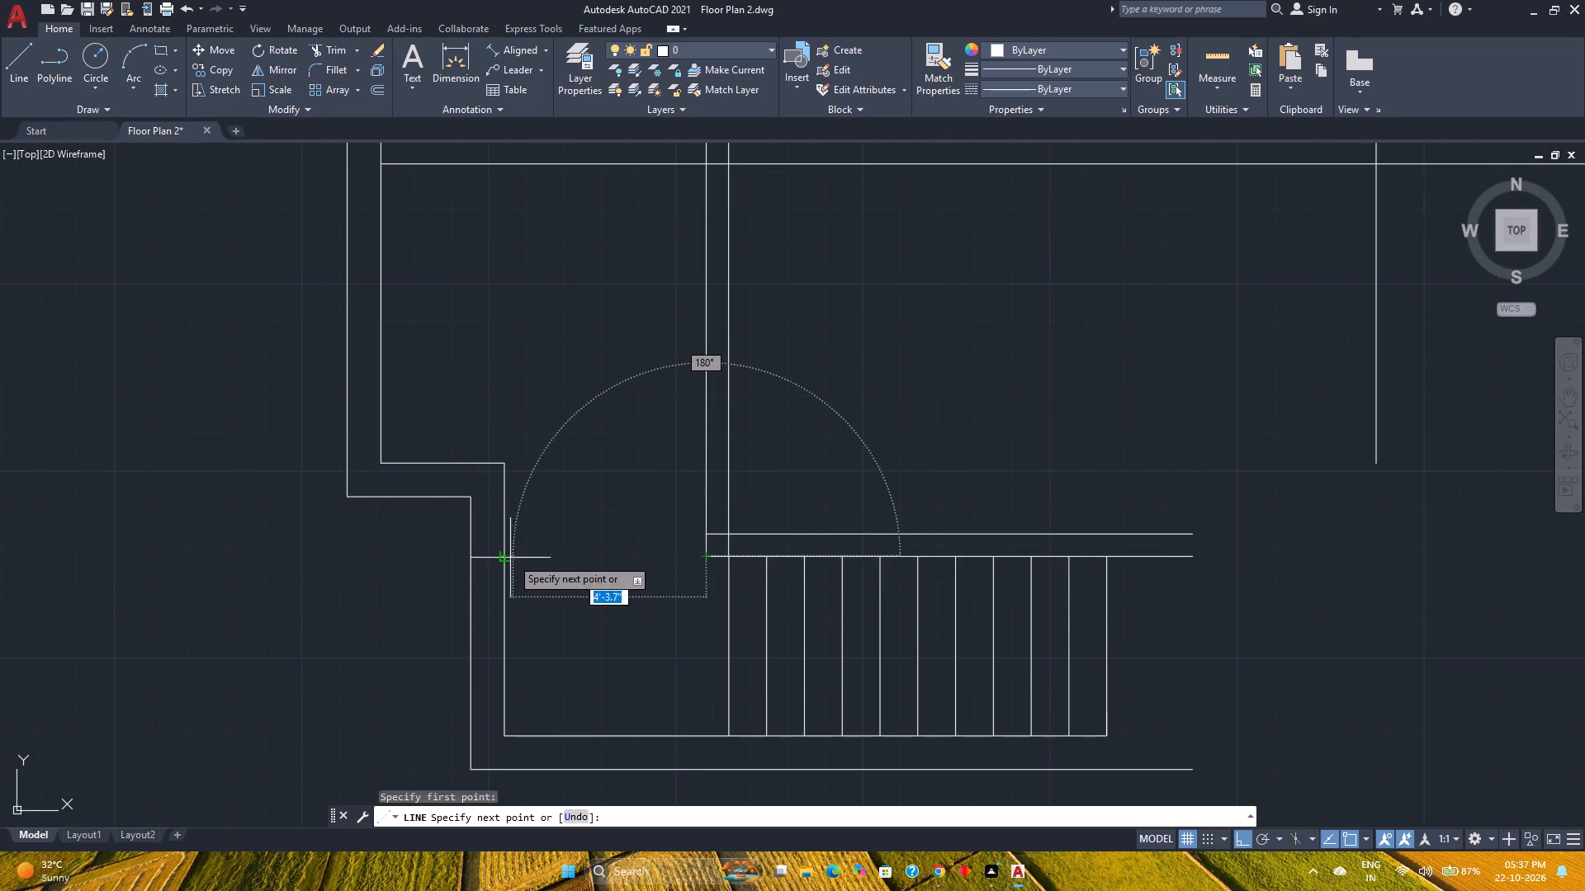
{"action": "left_click", "coordinate": [507, 558]}
{"action": "key", "text": "Escape"}
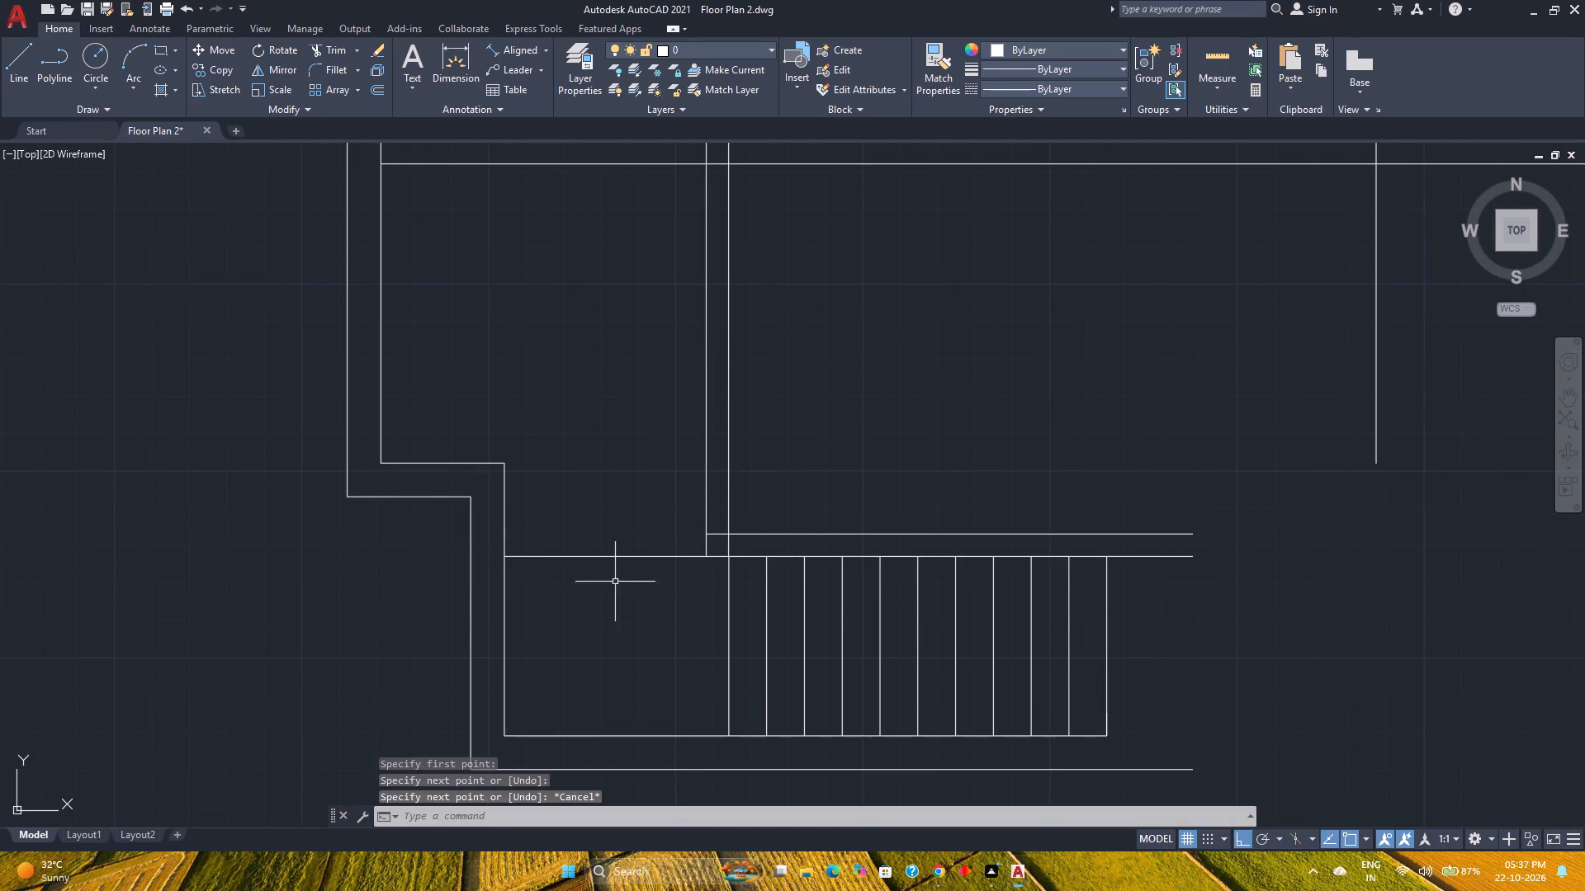
Measure the spacing between two tread lines of the copied staircase.
{"action": "left_click", "coordinate": [1215, 61]}
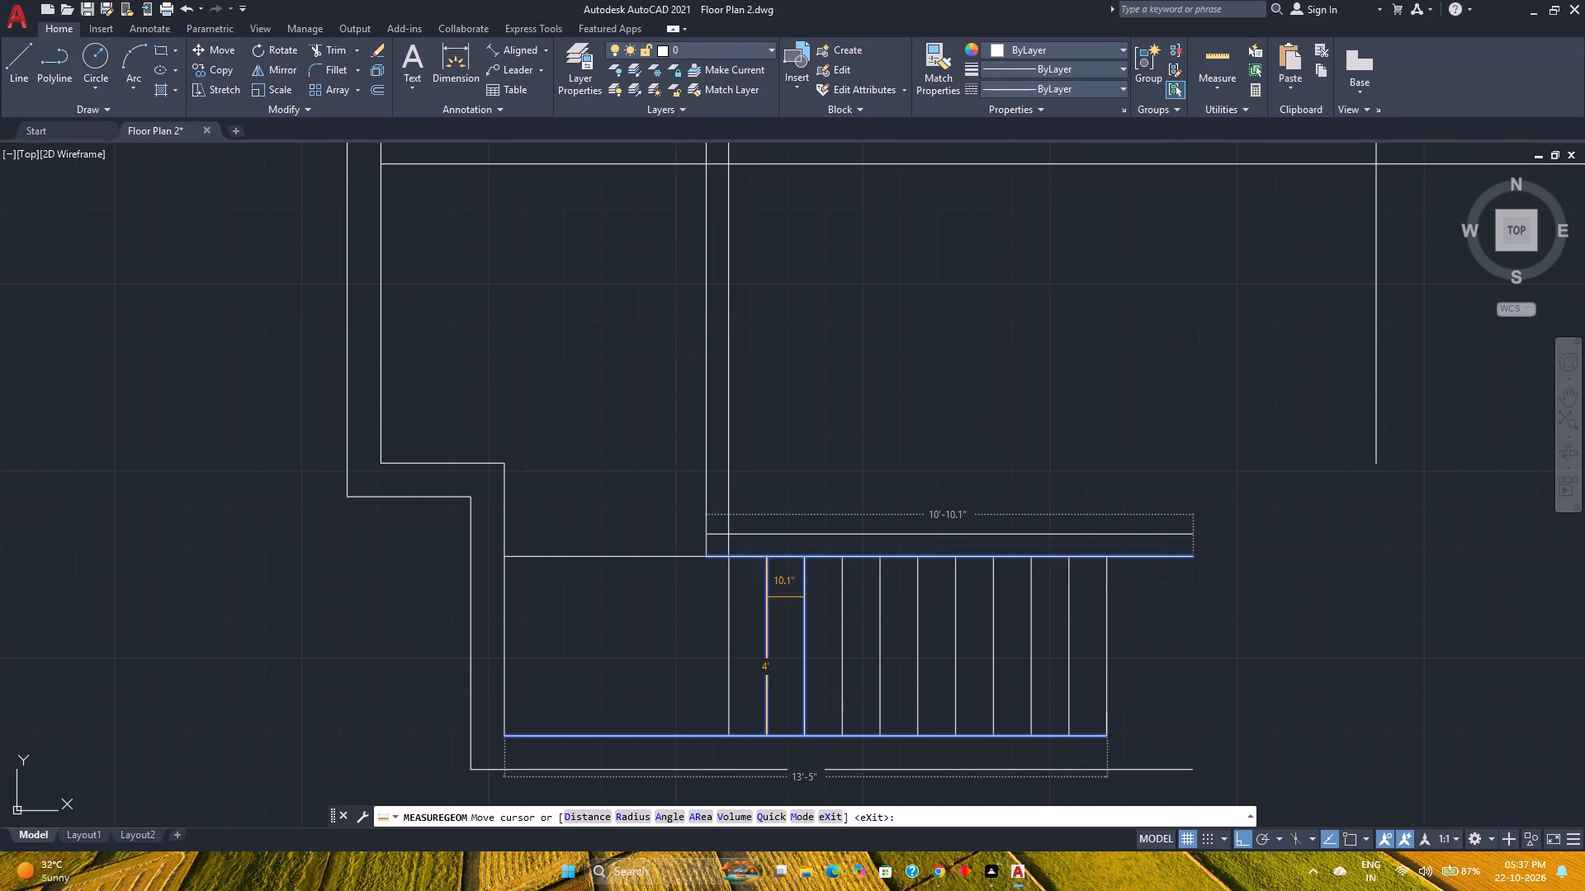
{"action": "key", "text": "Escape"}
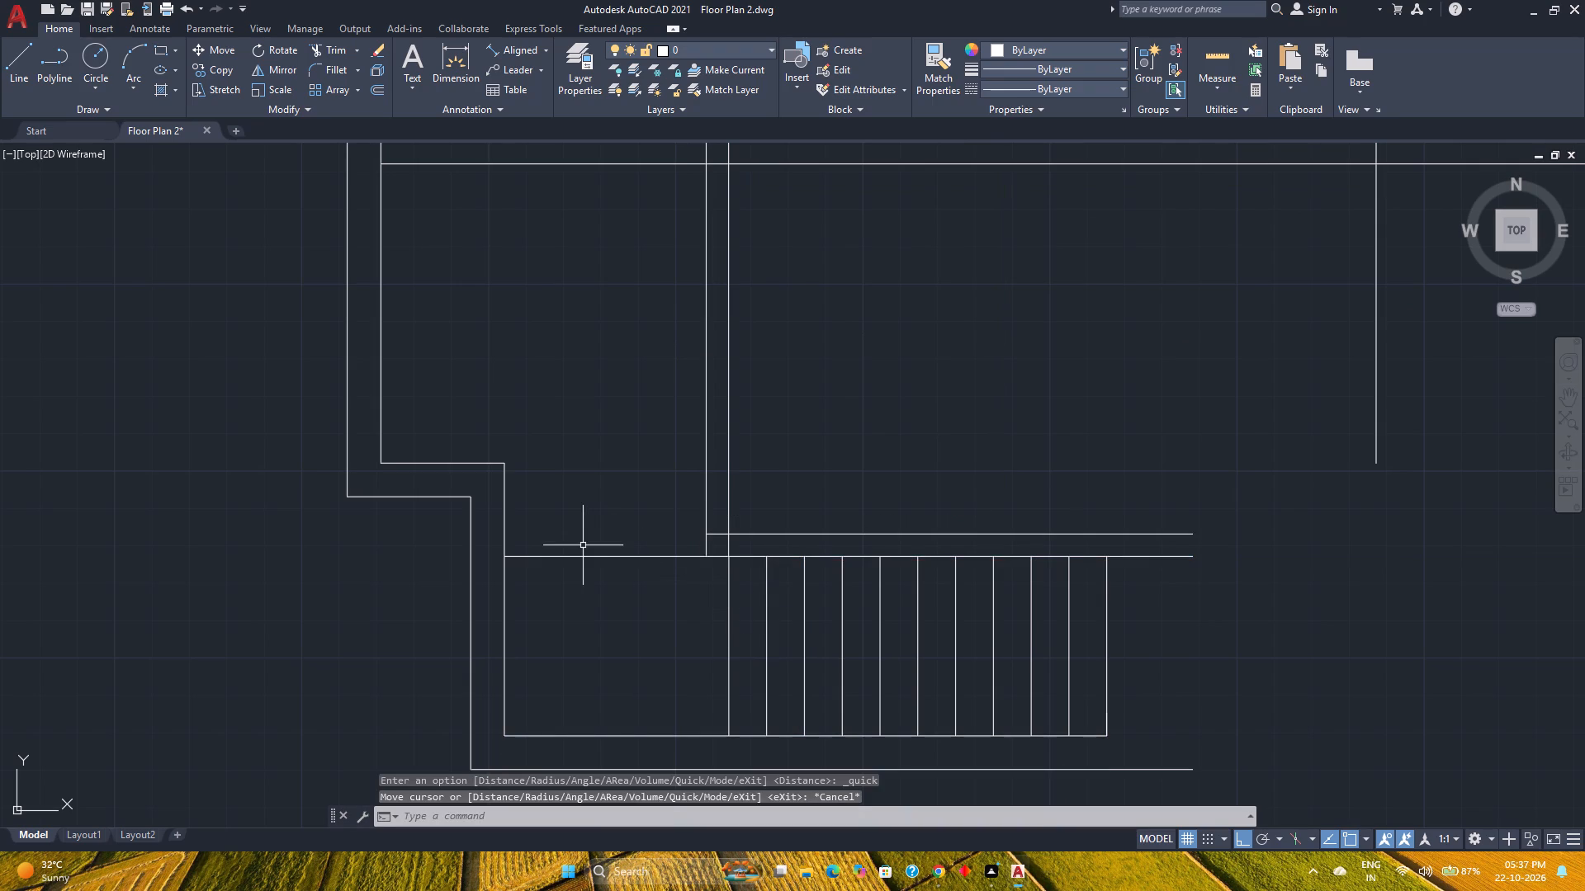
Offset the new landing line north three times in succession at 10.1" to create the upper tread lines.
{"action": "left_click", "coordinate": [369, 94]}
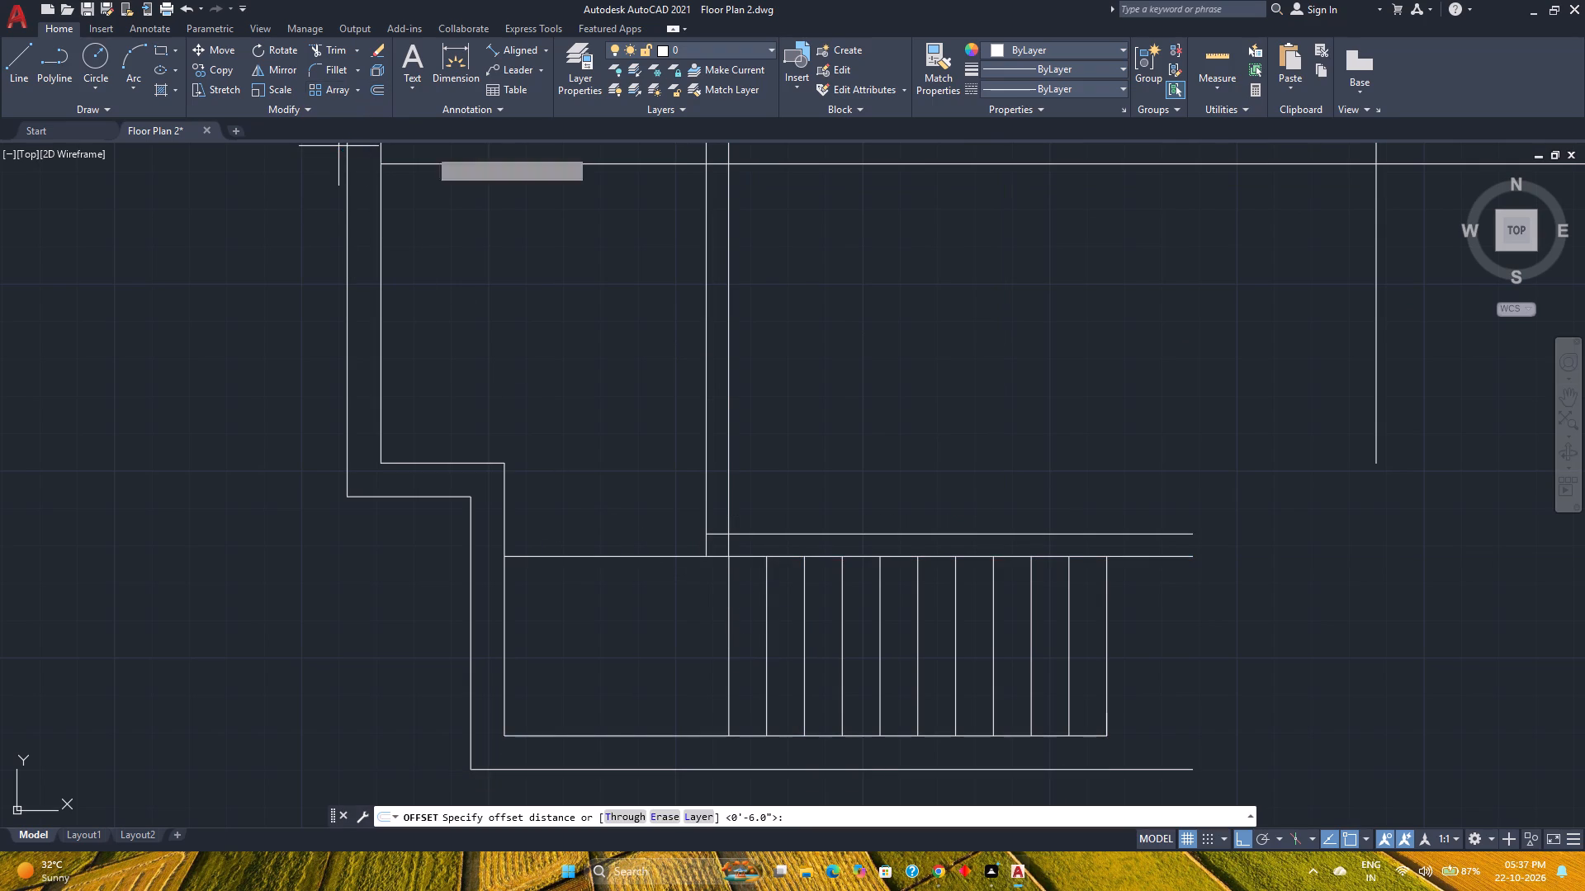
{"action": "key", "text": "1"}
{"action": "type", "text": "0.1\""}
{"action": "key", "text": "Return"}
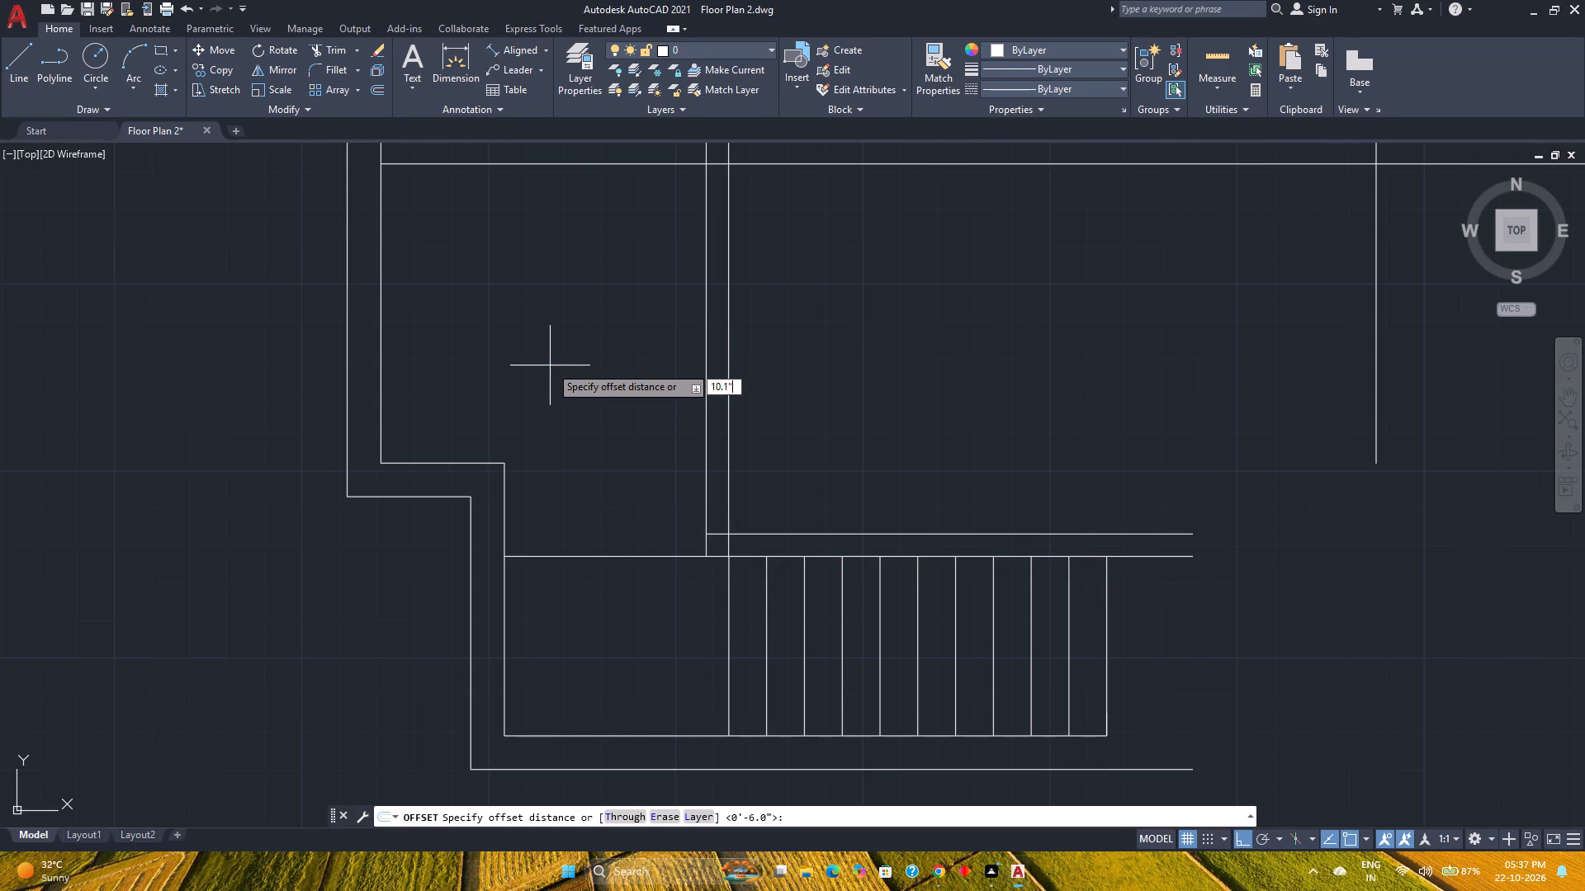
{"action": "left_click", "coordinate": [568, 556]}
{"action": "left_click", "coordinate": [564, 524]}
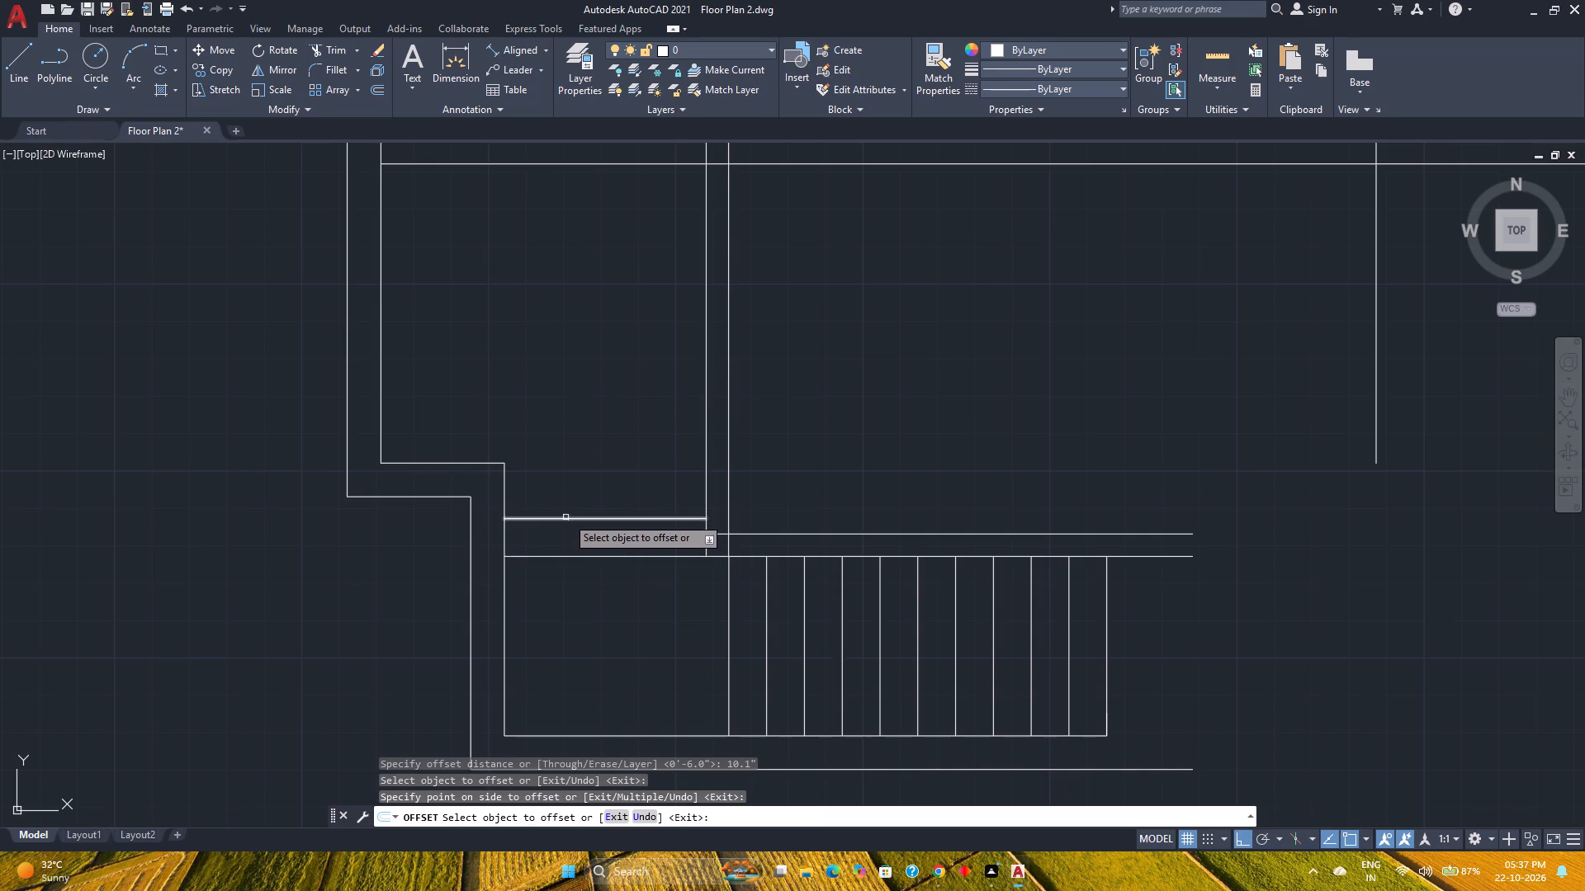
{"action": "left_click", "coordinate": [565, 517]}
{"action": "left_click", "coordinate": [563, 501]}
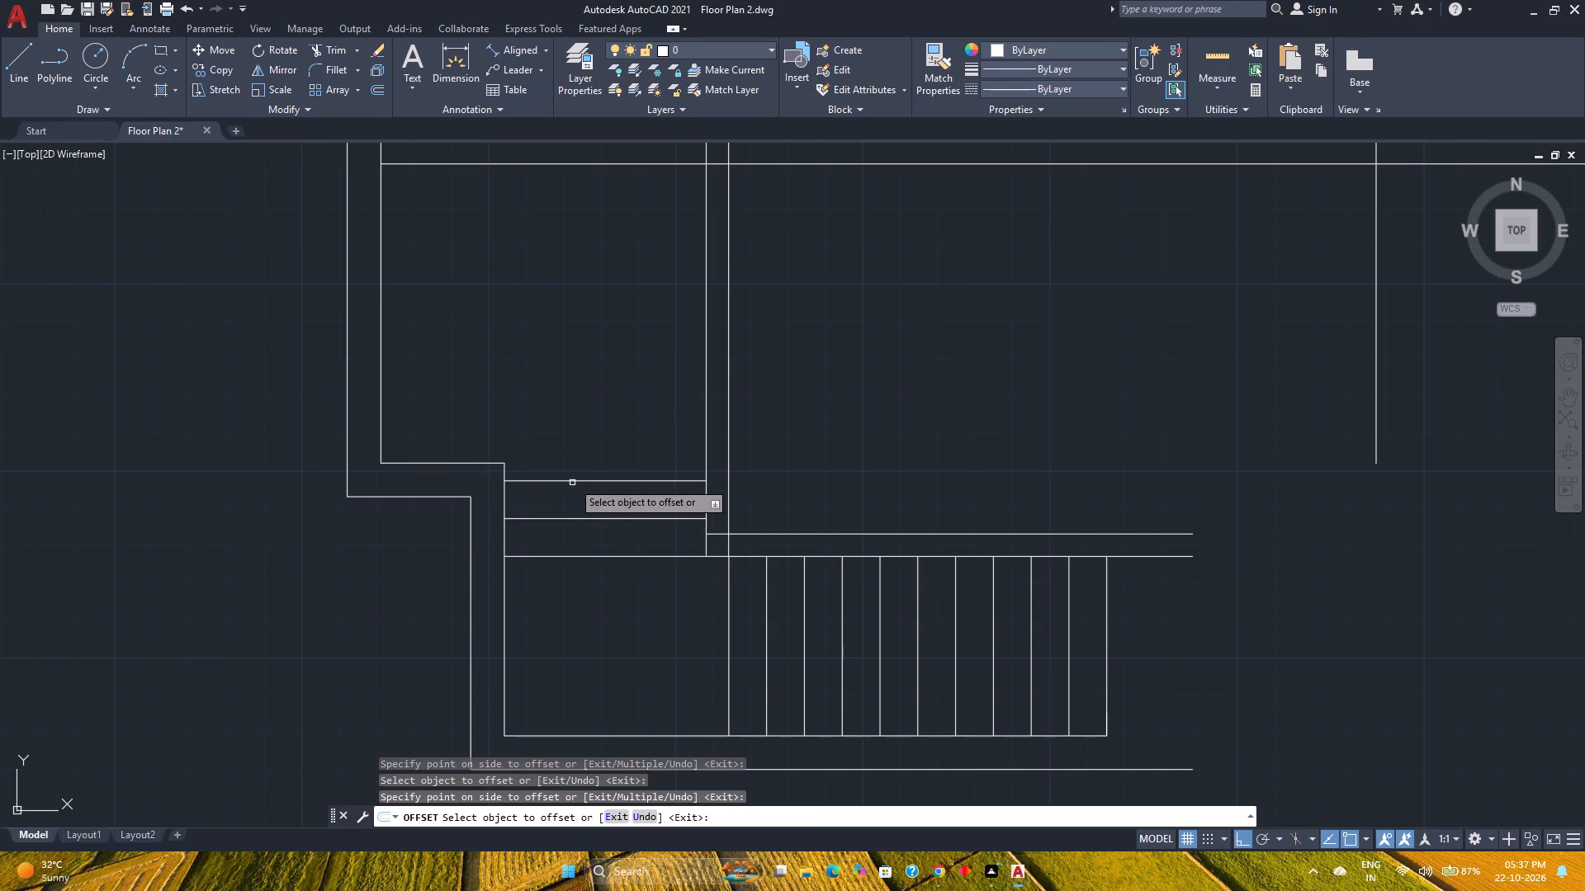
{"action": "left_click", "coordinate": [572, 478]}
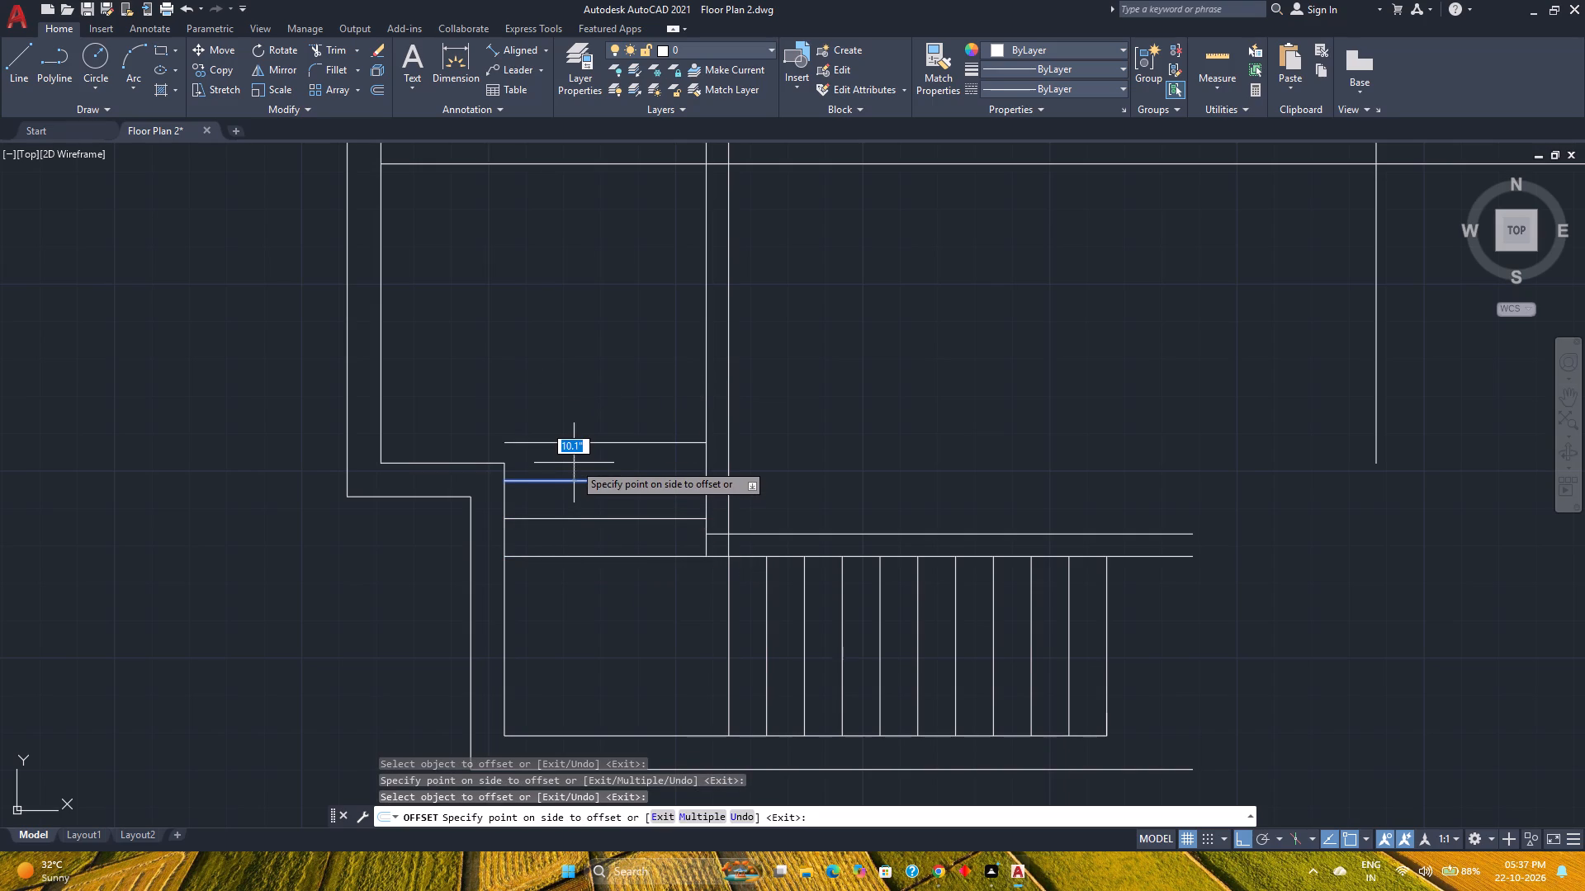
{"action": "left_click", "coordinate": [574, 463]}
{"action": "key", "text": "Escape"}
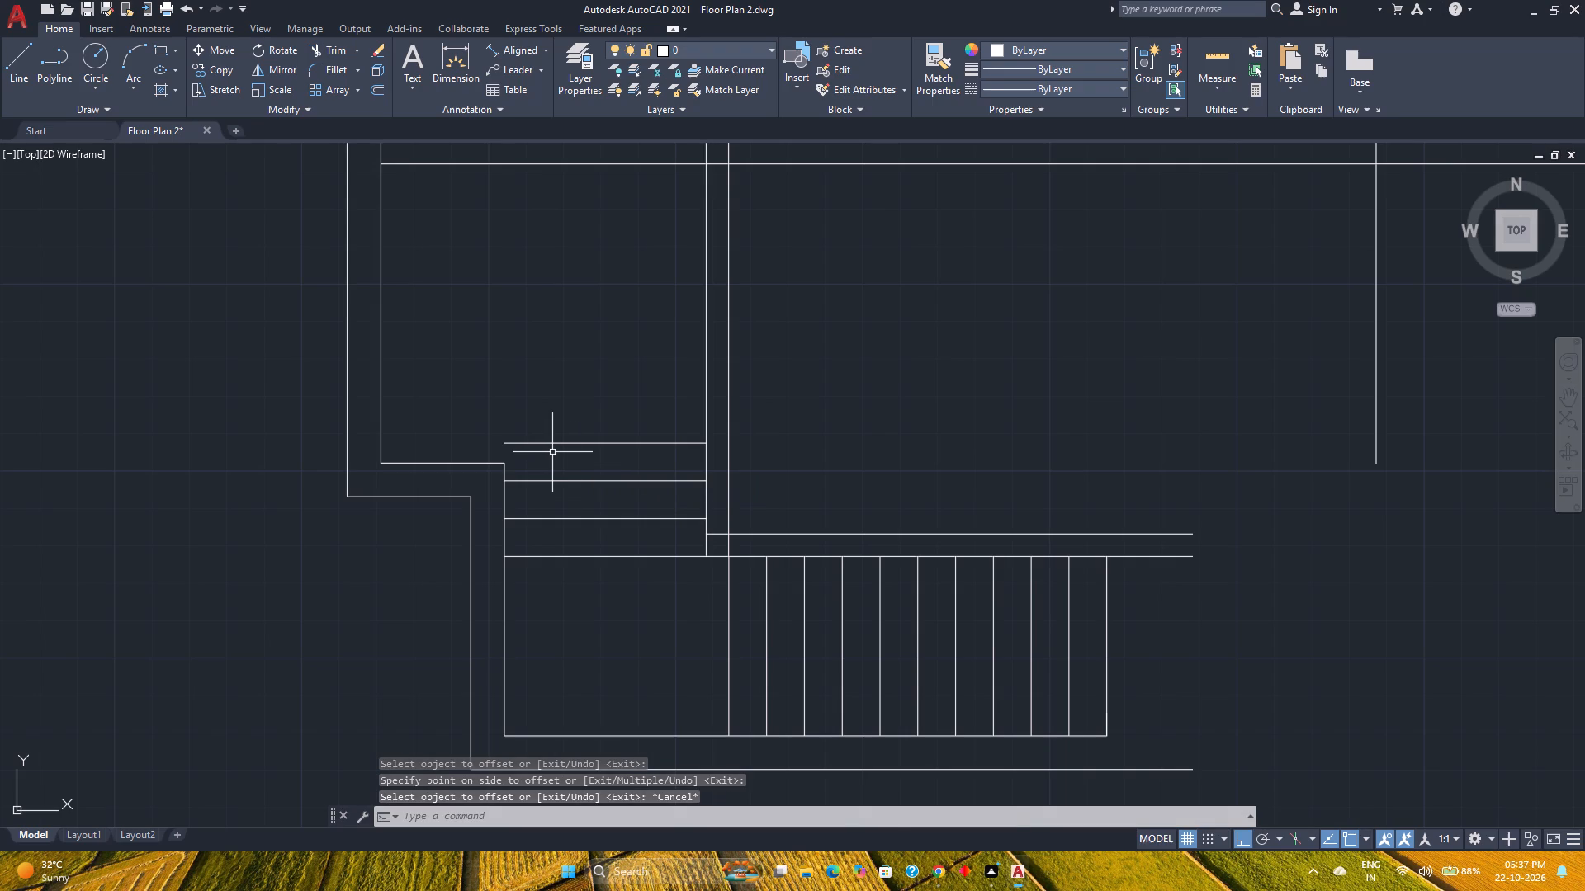
With Ortho off, draw a three-point arc from the northernmost tread's west end, curving down across the stepped wall's inner line.
{"action": "scroll", "coordinate": [550, 450], "scroll_direction": "up", "scroll_amount": 2}
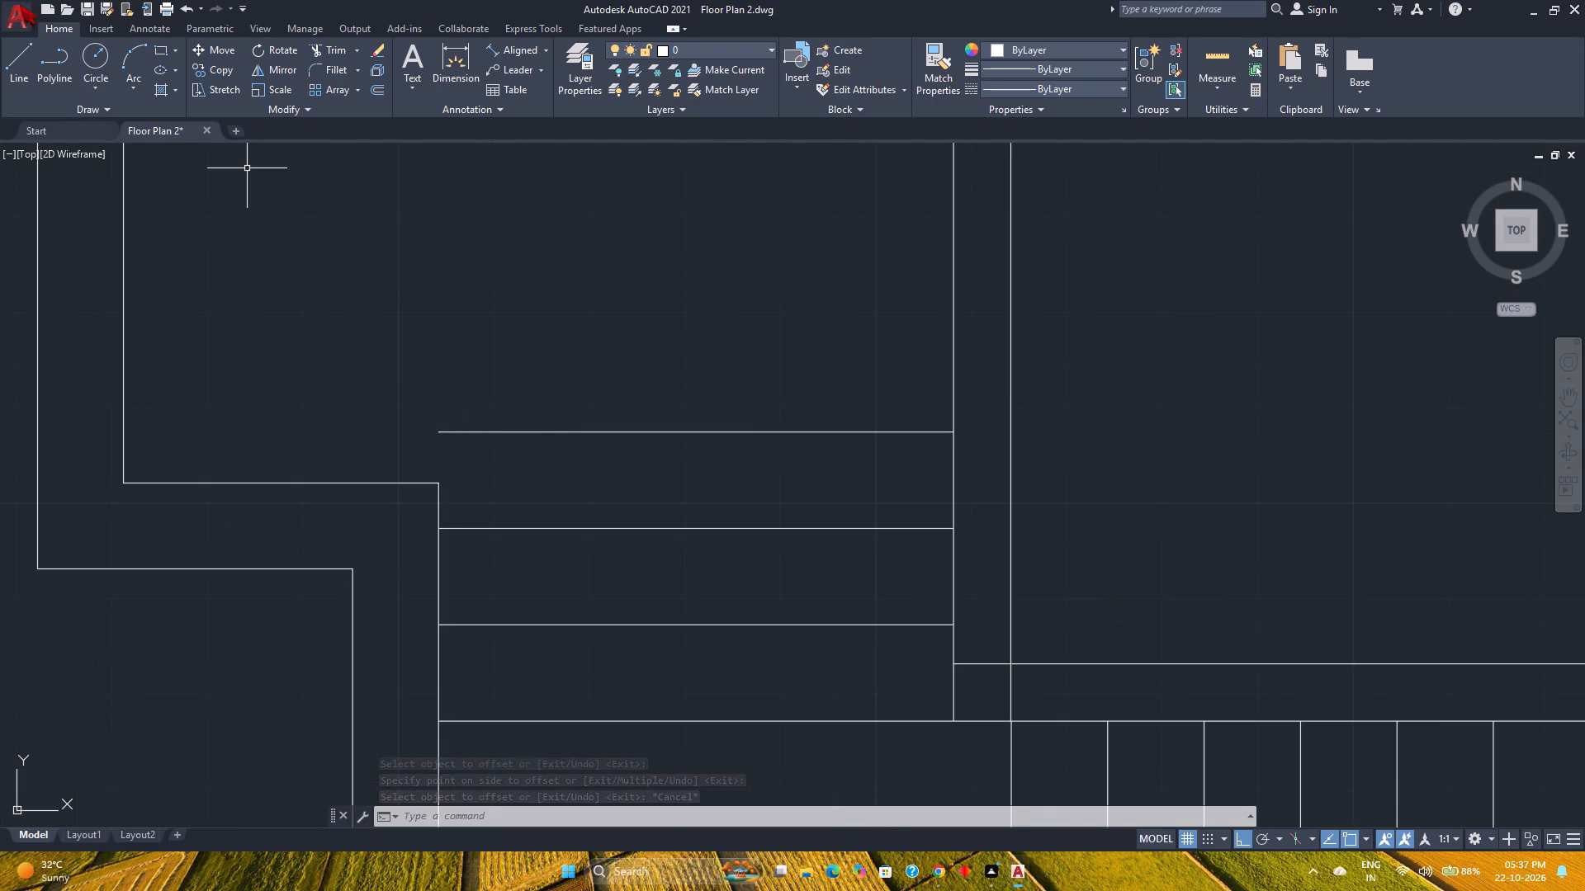
{"action": "left_click", "coordinate": [129, 55]}
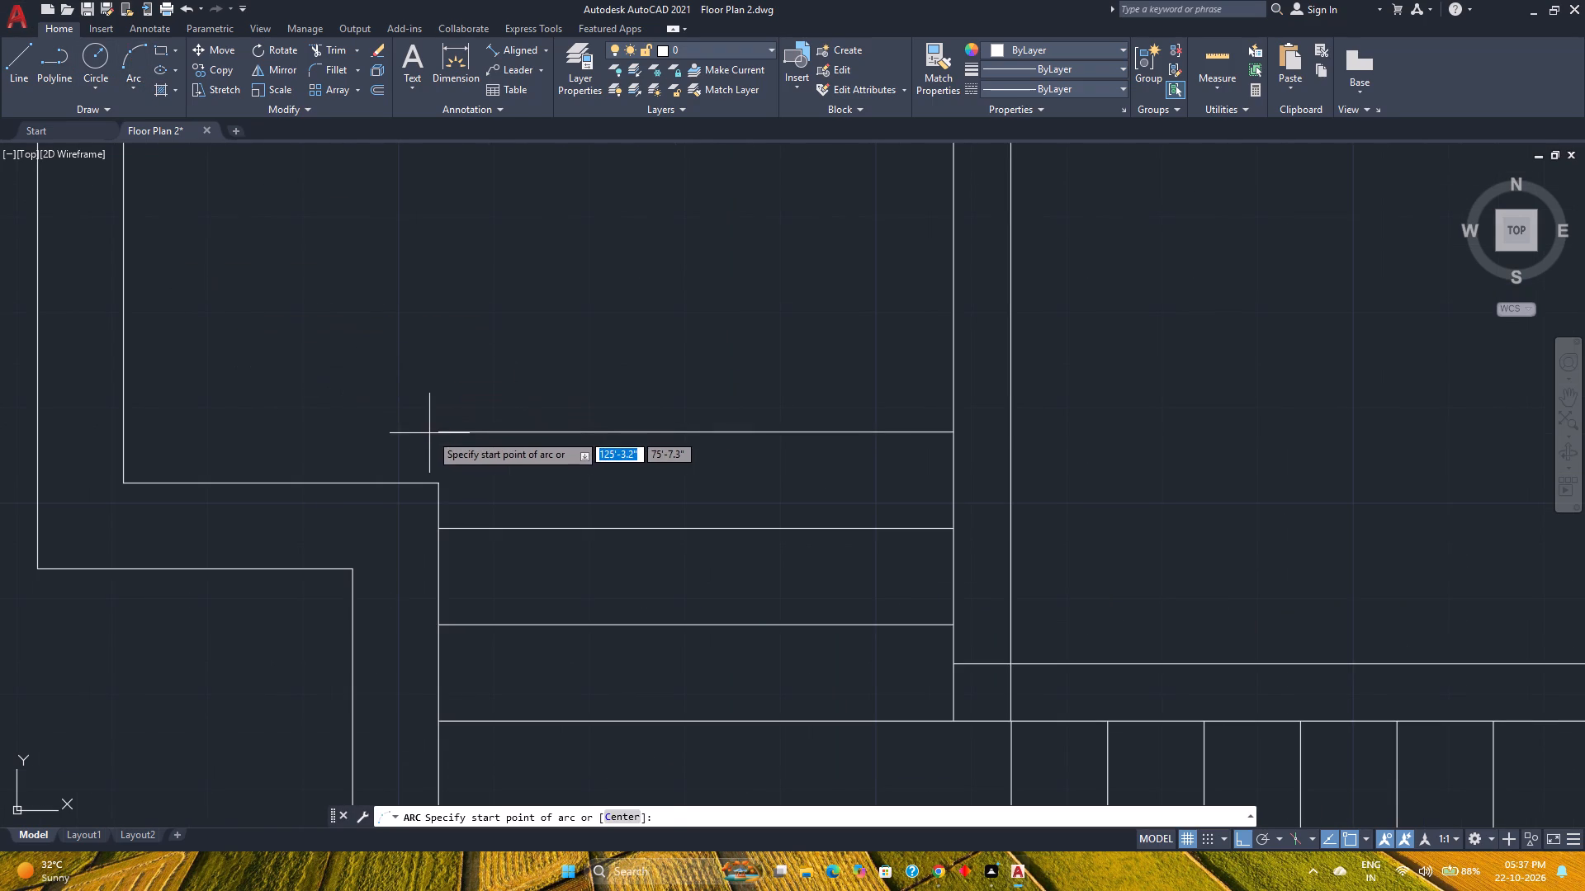
{"action": "left_click", "coordinate": [434, 434]}
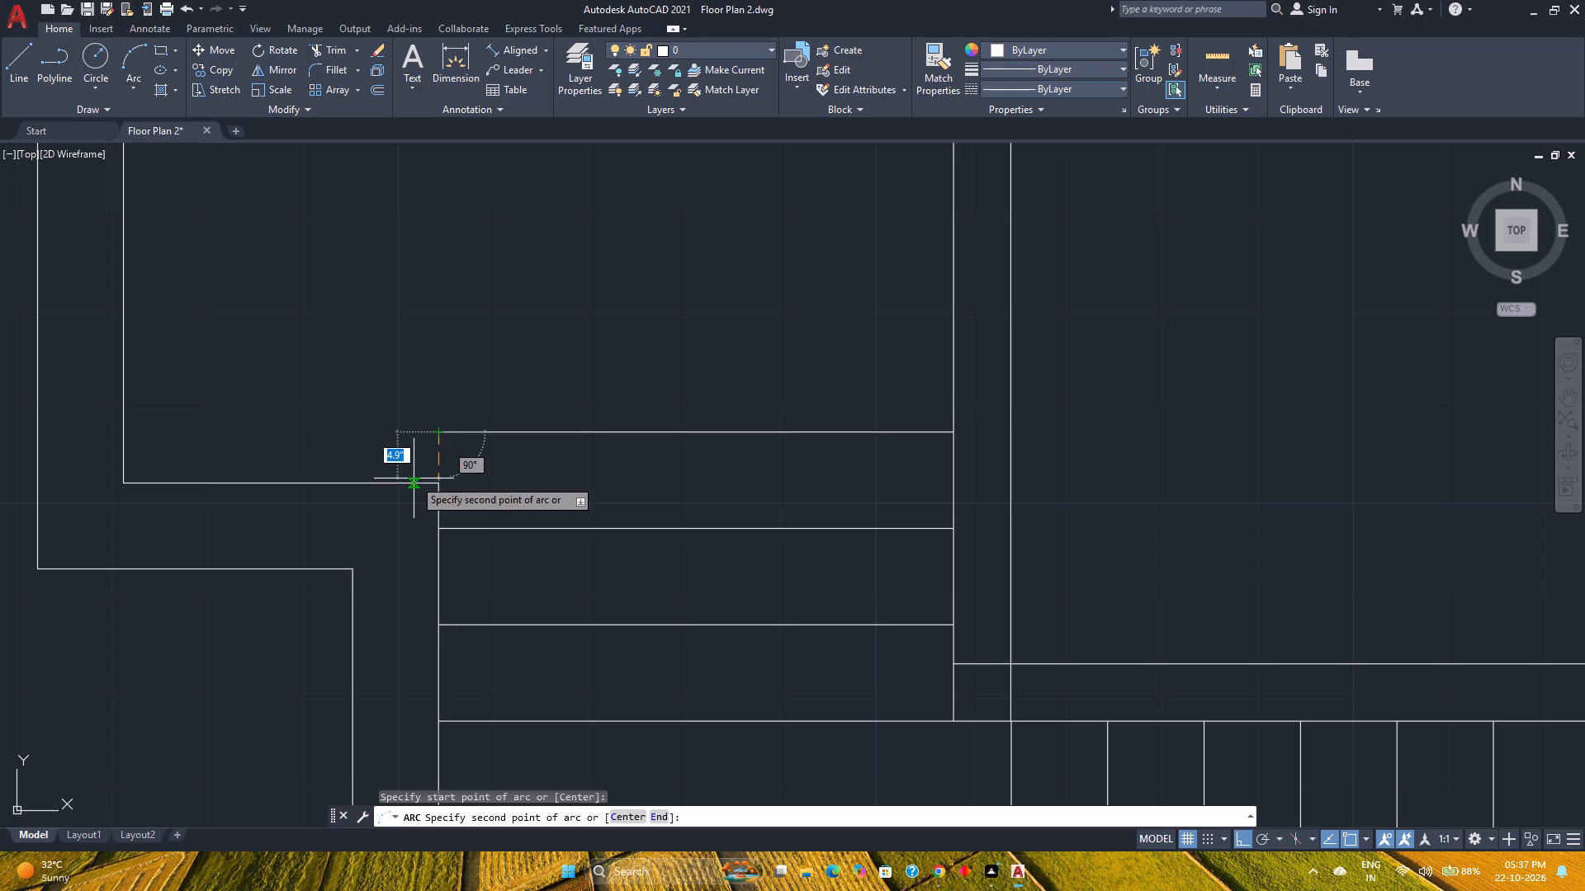
{"action": "key", "text": "F8"}
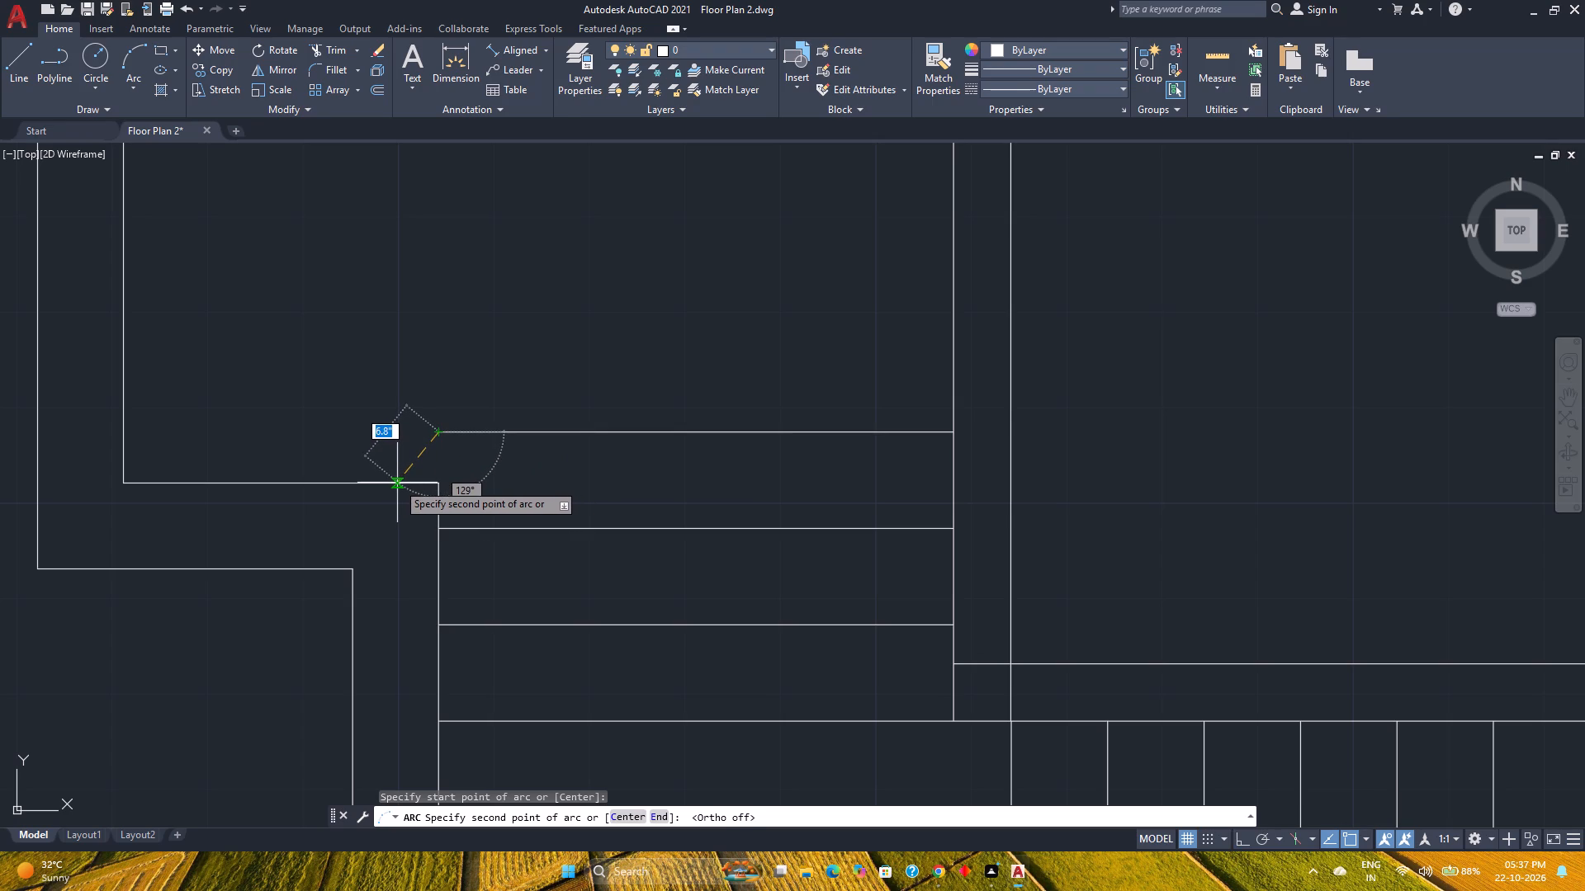
{"action": "left_click", "coordinate": [397, 483]}
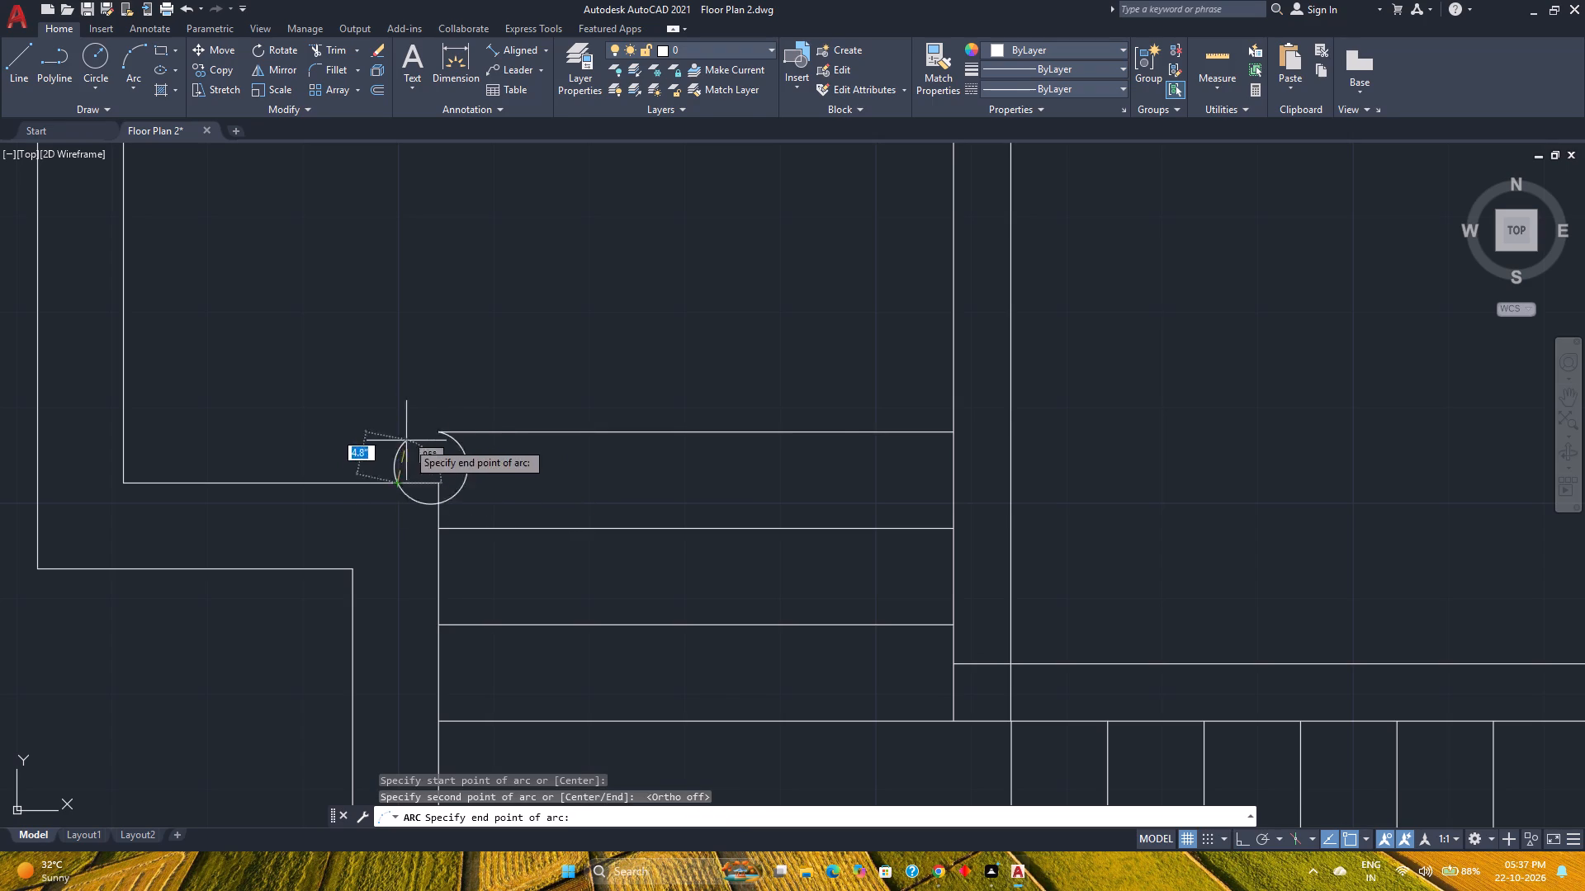
{"action": "left_click", "coordinate": [405, 502]}
{"action": "key", "text": "Escape"}
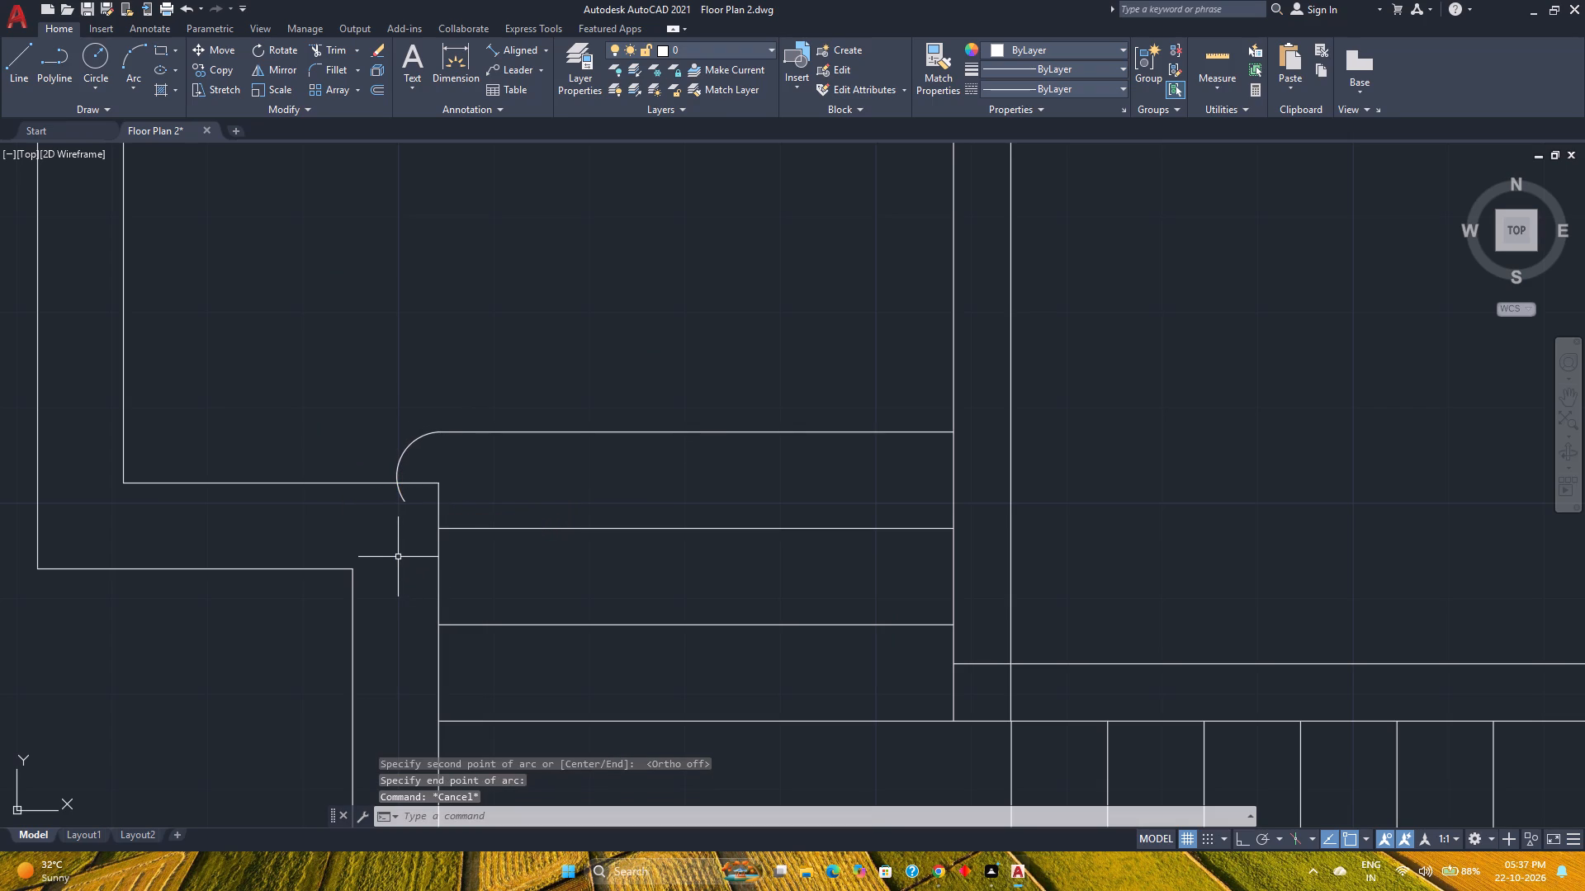
Trim the arc's tail that projects south past the stepped wall's inner line.
{"action": "type", "text": "tr"}
{"action": "key", "text": "Return"}
{"action": "scroll", "coordinate": [401, 515], "scroll_direction": "up", "scroll_amount": 3}
{"action": "left_click", "coordinate": [427, 452]}
{"action": "left_click_drag", "start_coordinate": [334, 441], "coordinate": [309, 441]}
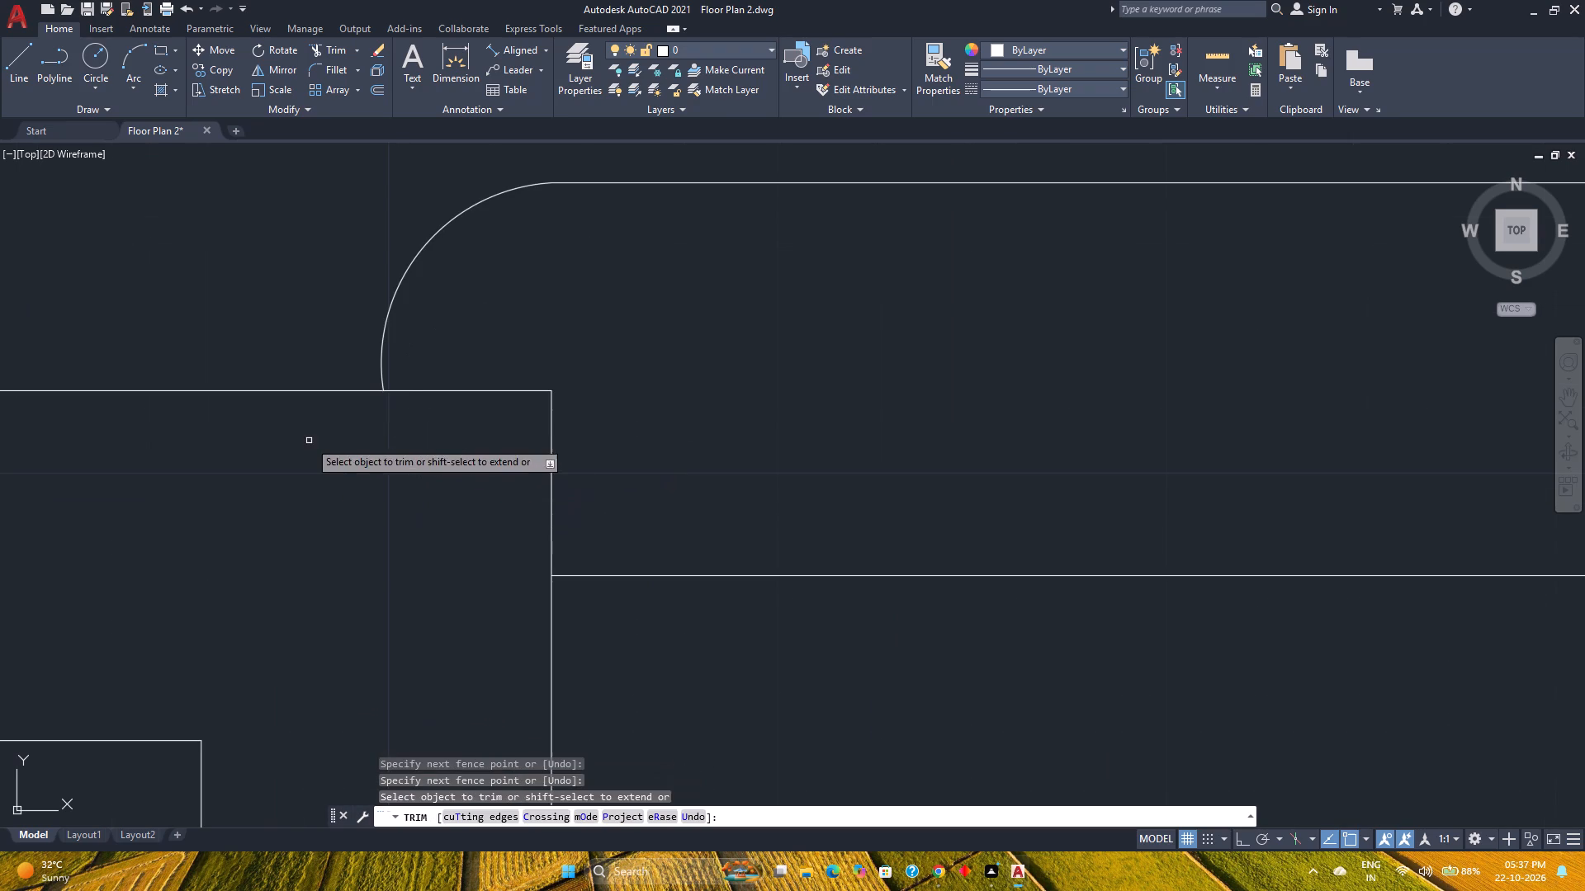
{"action": "key", "text": "Escape"}
Measure the space north of the new treads, between the west exterior wall and the new vertical wall.
{"action": "scroll", "coordinate": [368, 515], "scroll_direction": "down", "scroll_amount": 5}
{"action": "scroll", "coordinate": [454, 577], "scroll_direction": "down", "scroll_amount": 1}
{"action": "middle_click_drag", "start_coordinate": [512, 654], "coordinate": [461, 658]}
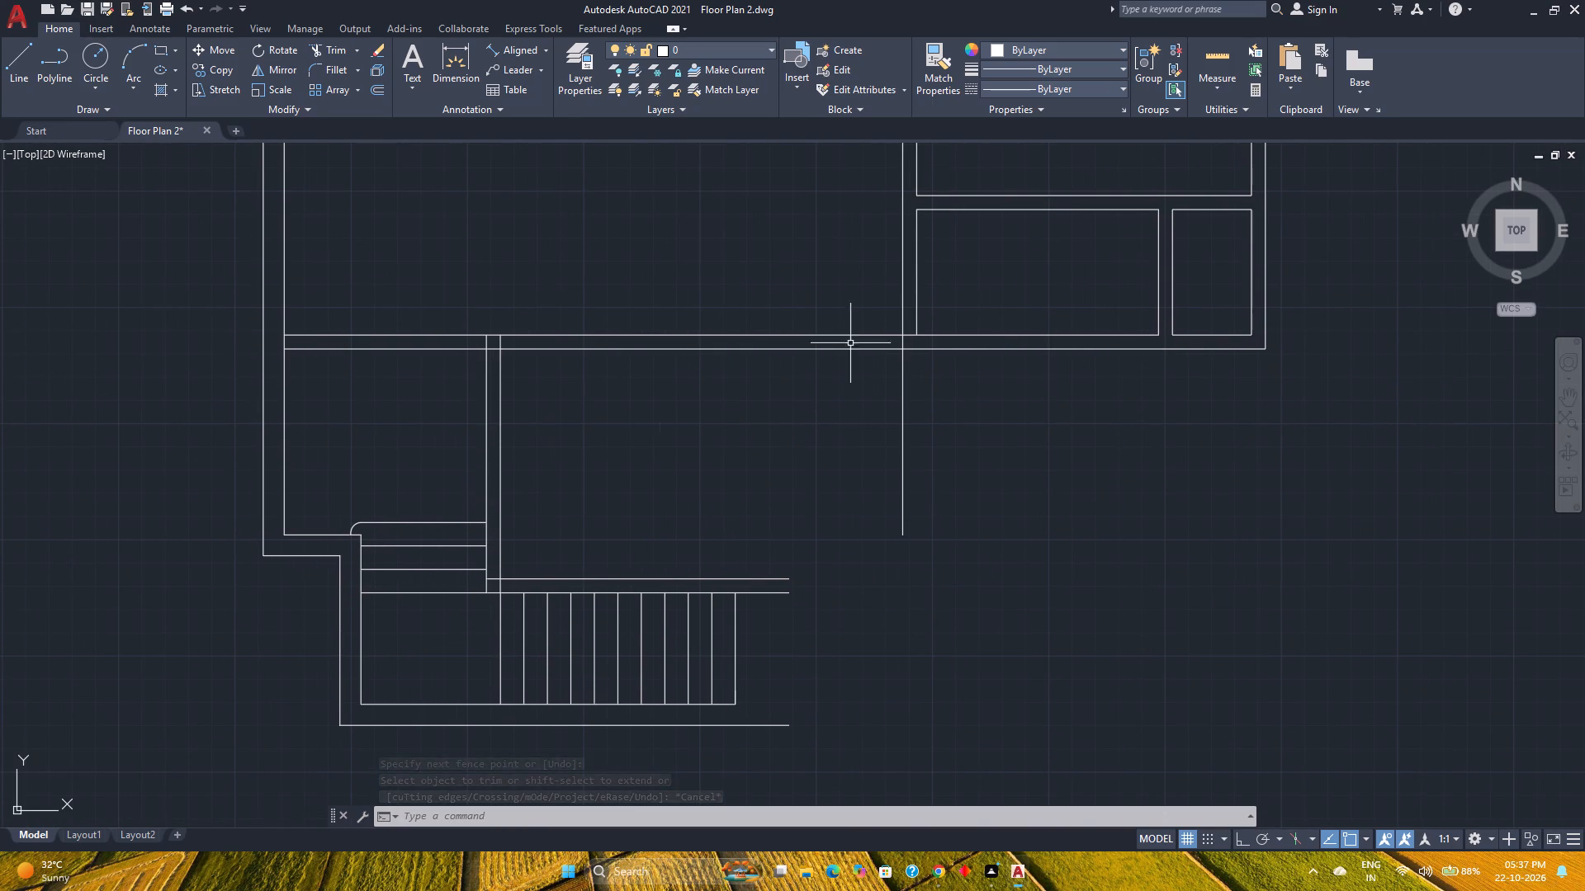
{"action": "left_click", "coordinate": [1206, 49]}
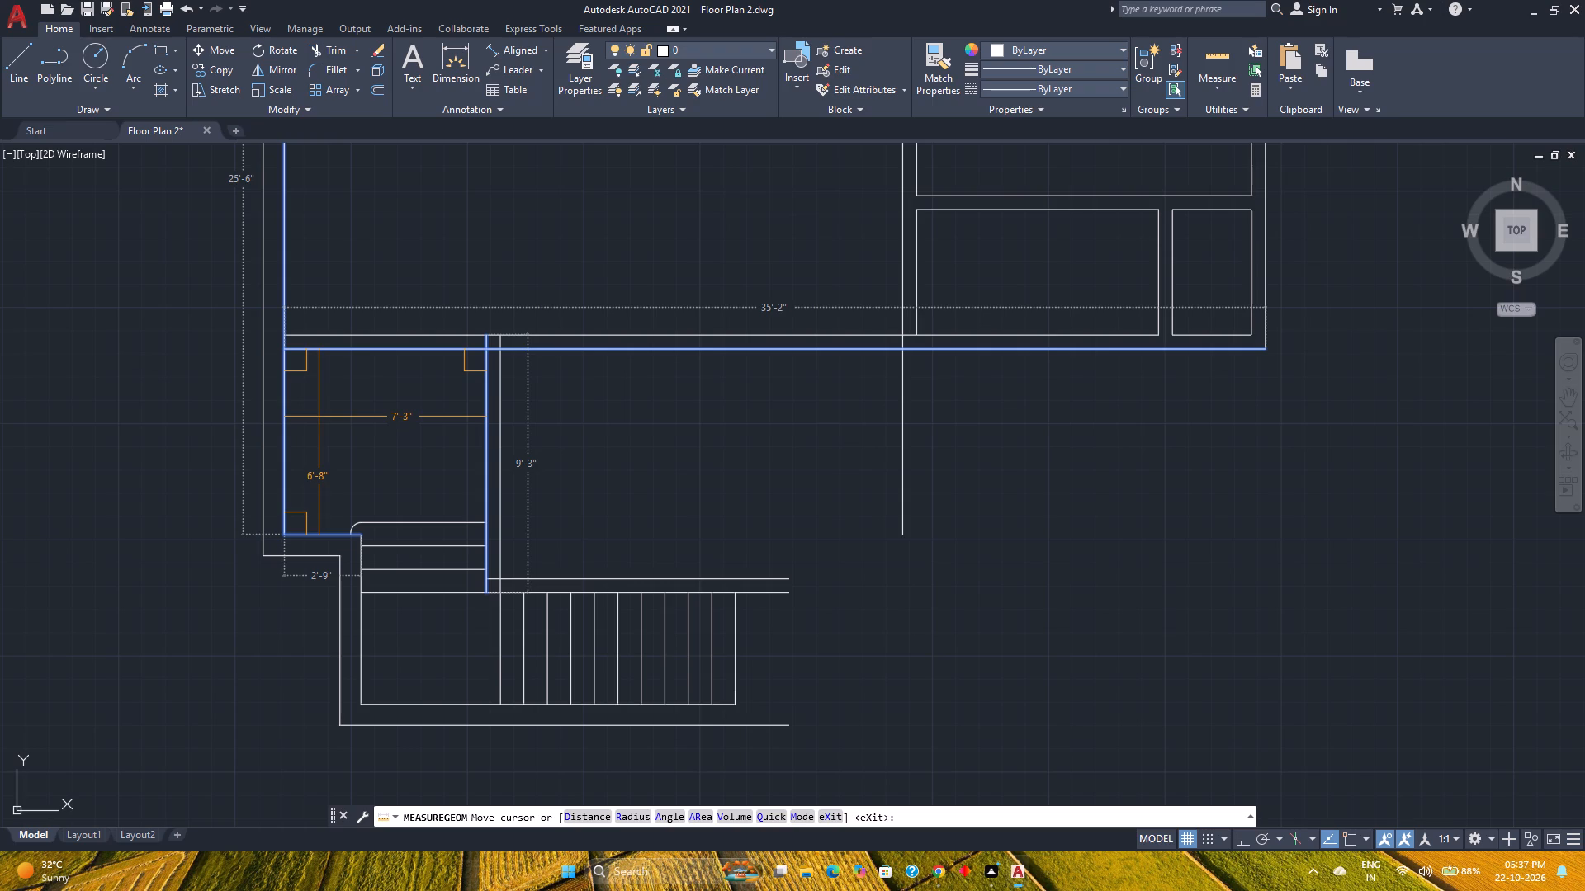
{"action": "key", "text": "Escape"}
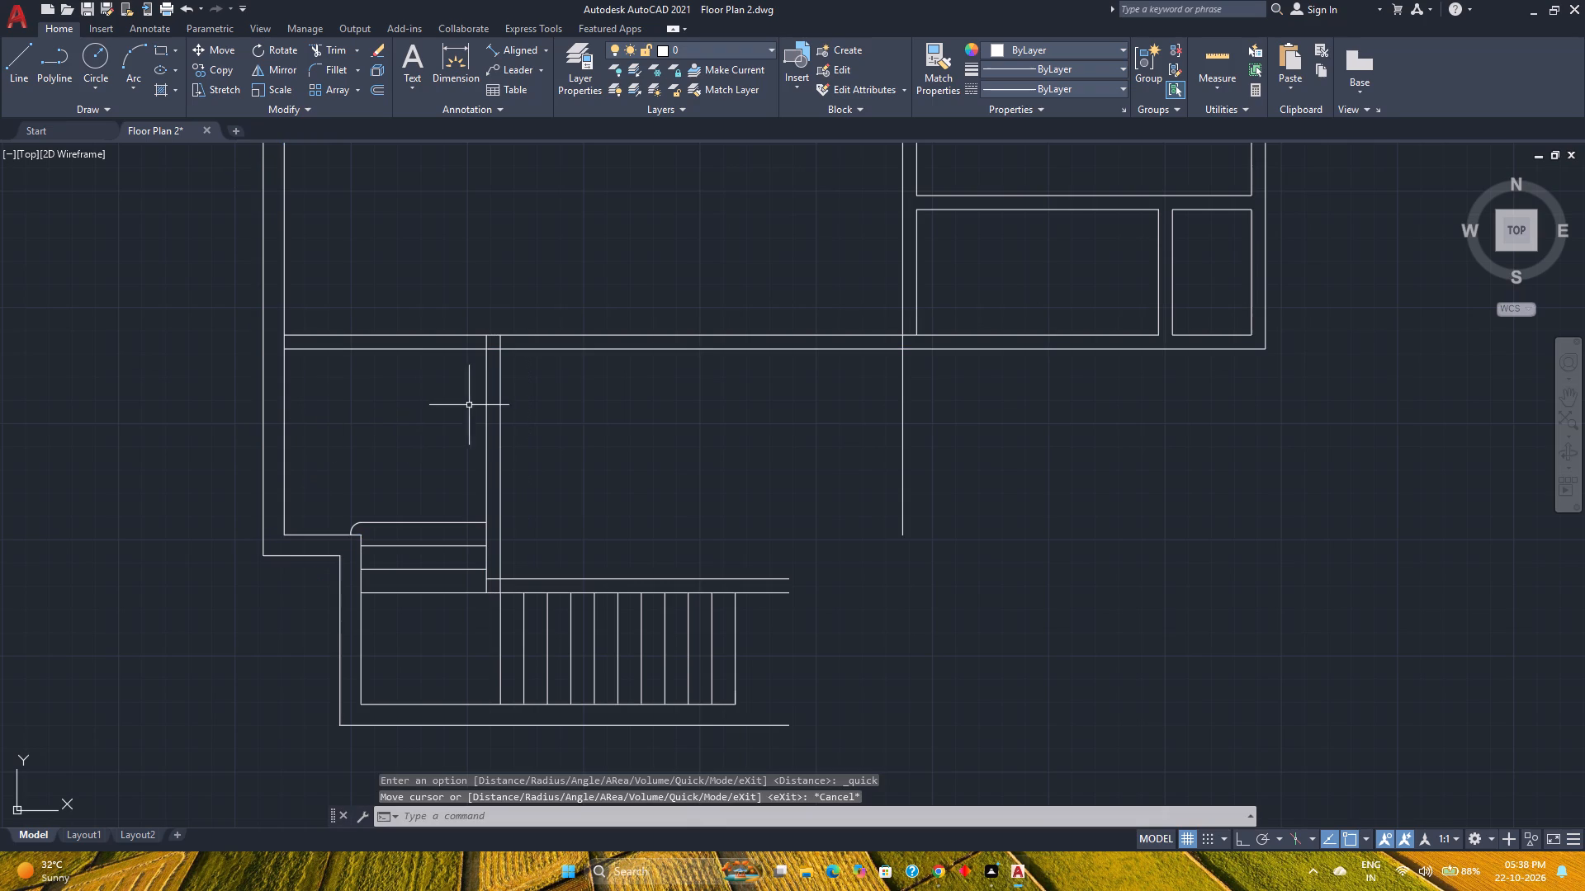
Trim the two horizontal wall lines spanning between the stair room's vertical wall and the east wall.
{"action": "type", "text": "tr"}
{"action": "key", "text": "Return"}
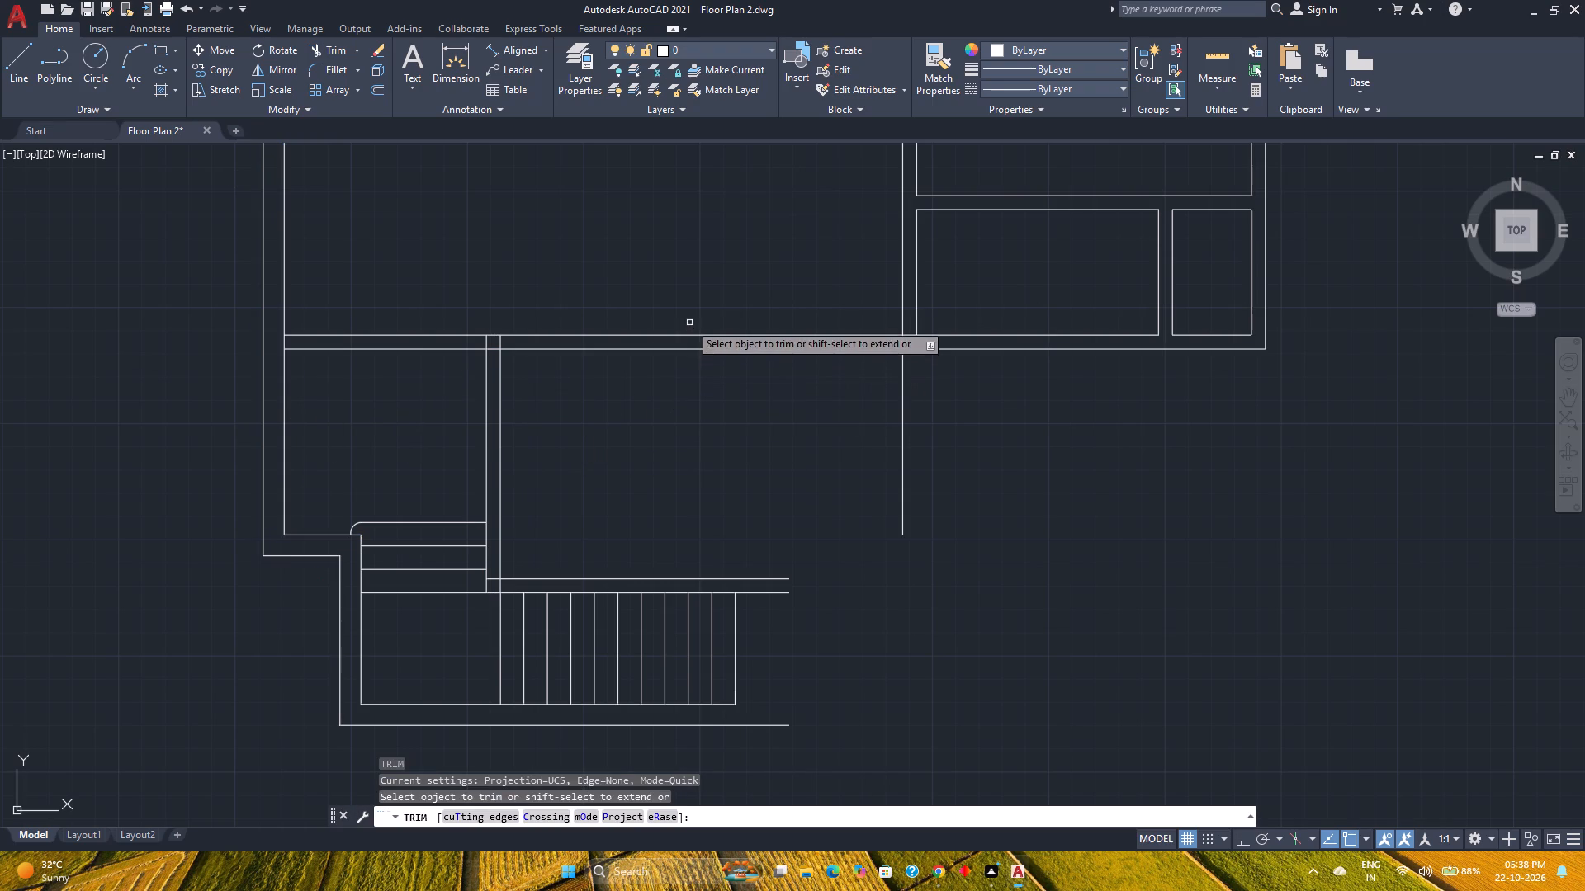
{"action": "left_click", "coordinate": [689, 321]}
{"action": "left_click", "coordinate": [690, 403]}
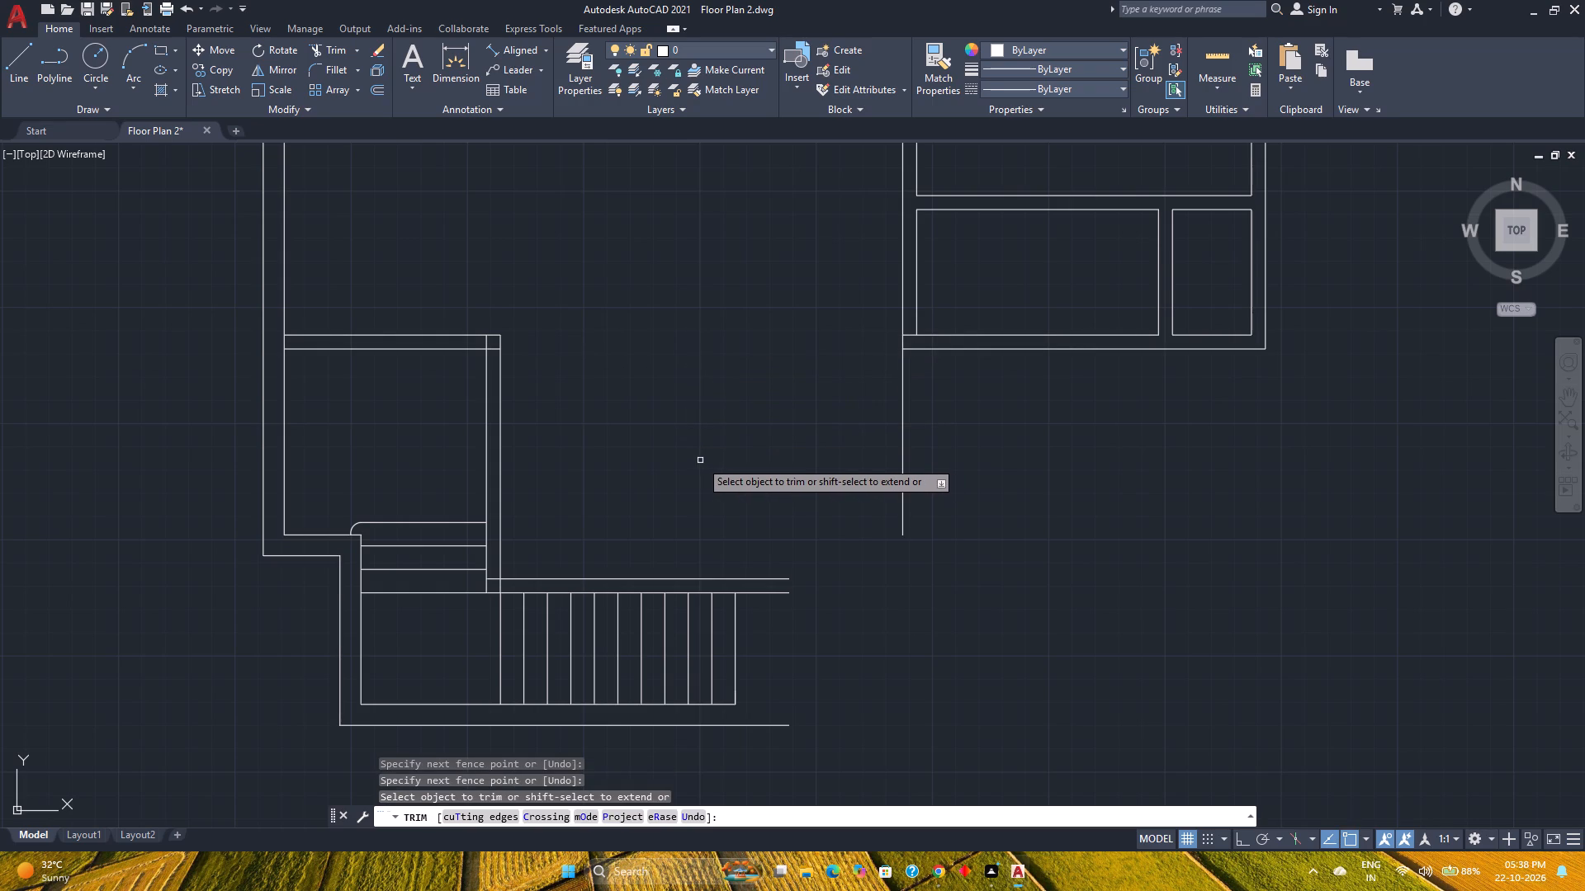
Fillet the south exterior wall's inner and outer lines with the matching east wall lines in Multiple mode, closing the southeast corner.
{"action": "left_click", "coordinate": [349, 76]}
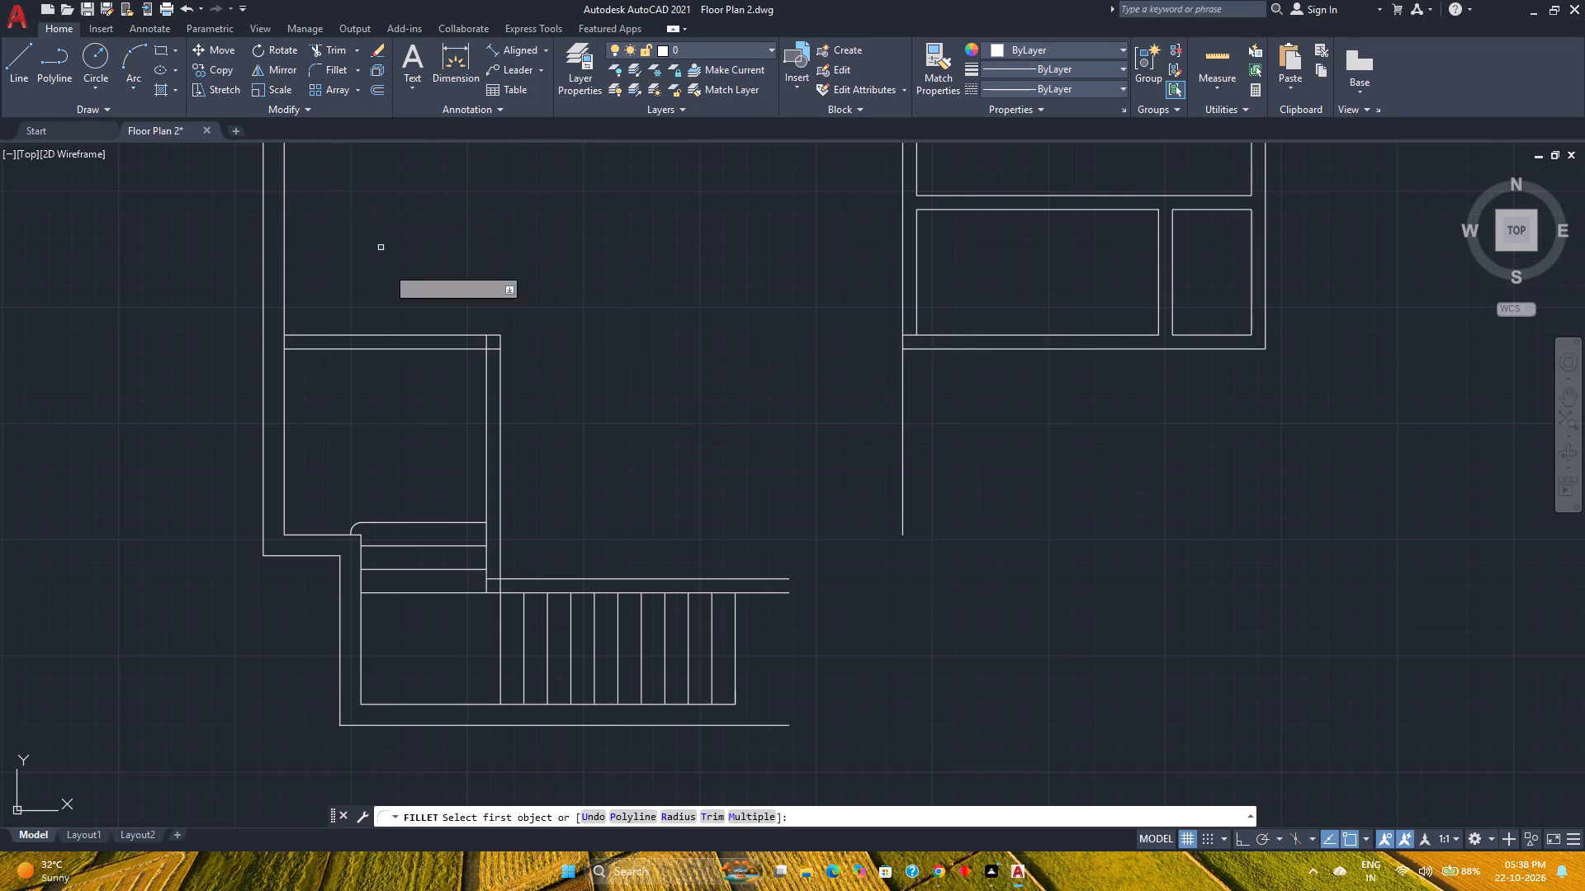
{"action": "left_click", "coordinate": [750, 810]}
{"action": "left_click", "coordinate": [724, 703]}
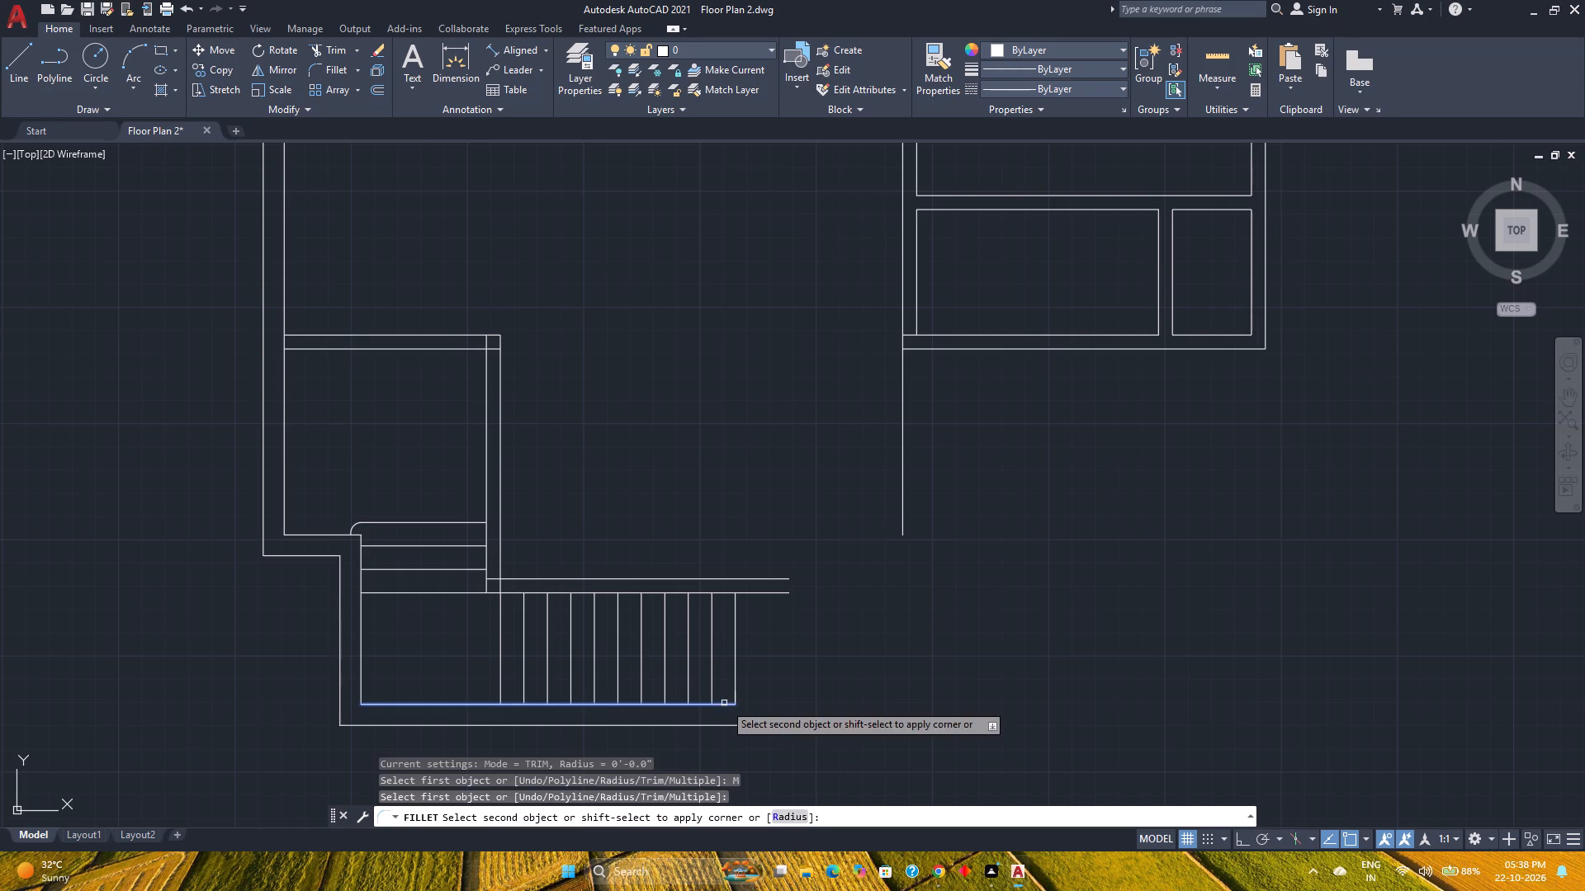
{"action": "left_click", "coordinate": [905, 516]}
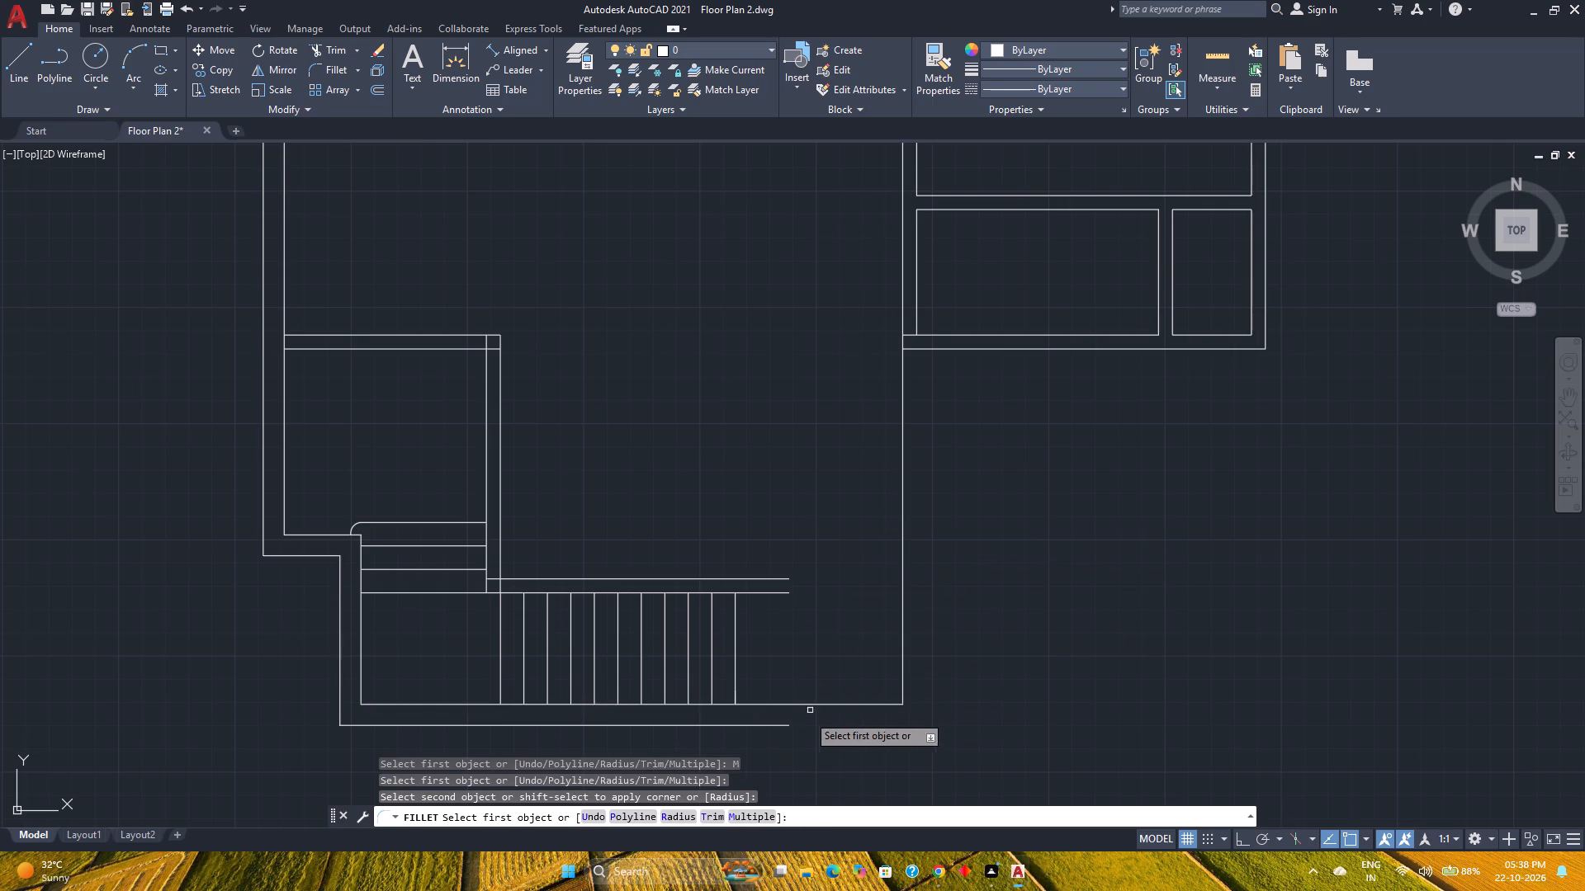
{"action": "left_click", "coordinate": [781, 726]}
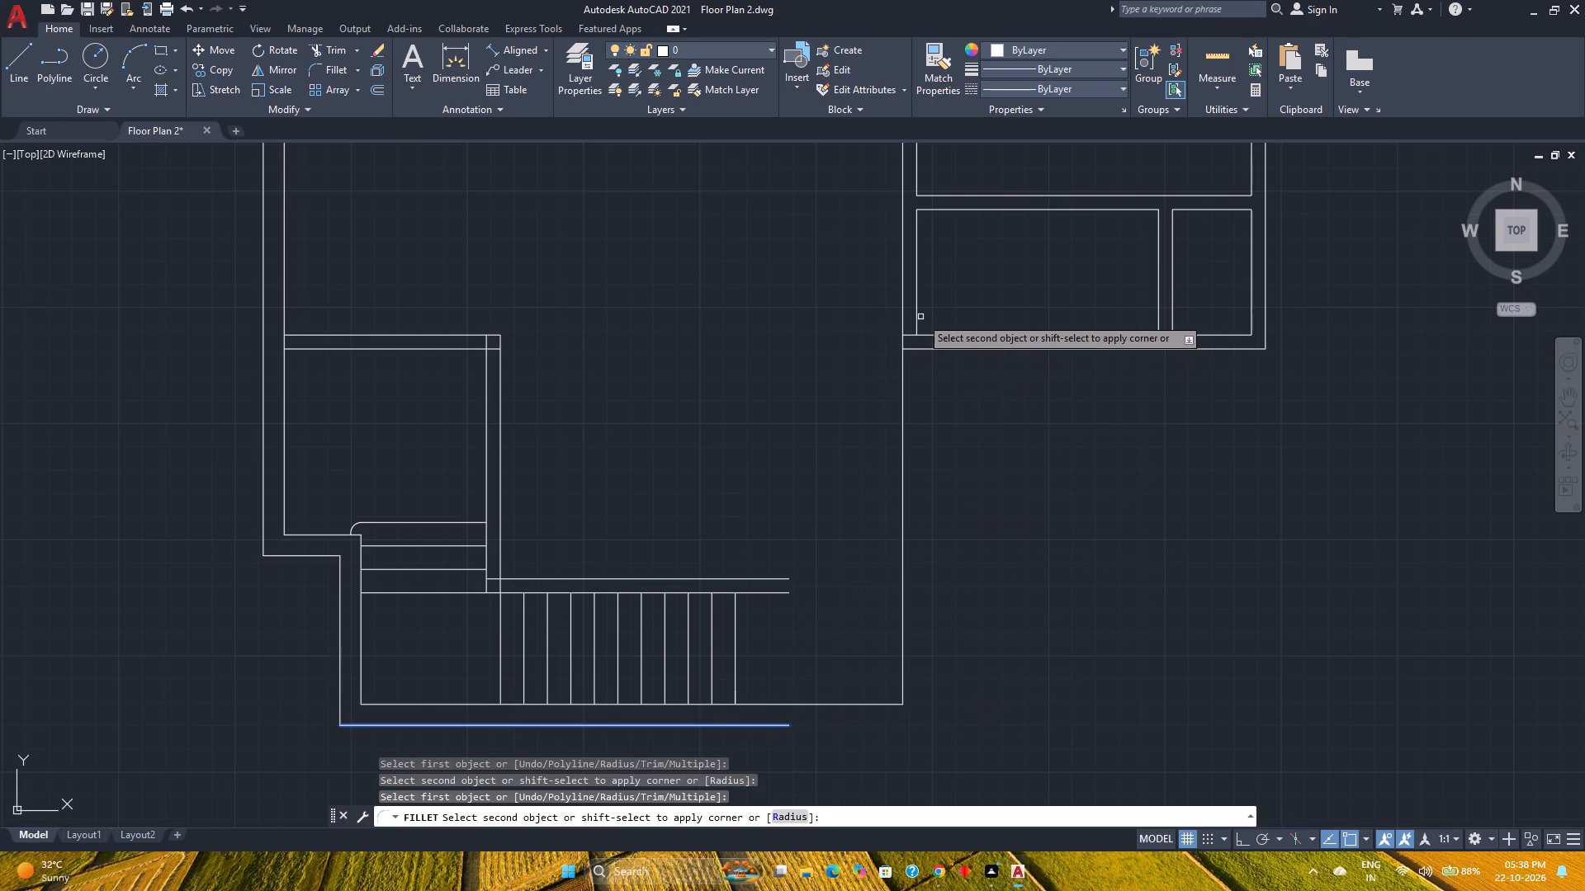
{"action": "left_click", "coordinate": [918, 317]}
{"action": "key", "text": "Escape"}
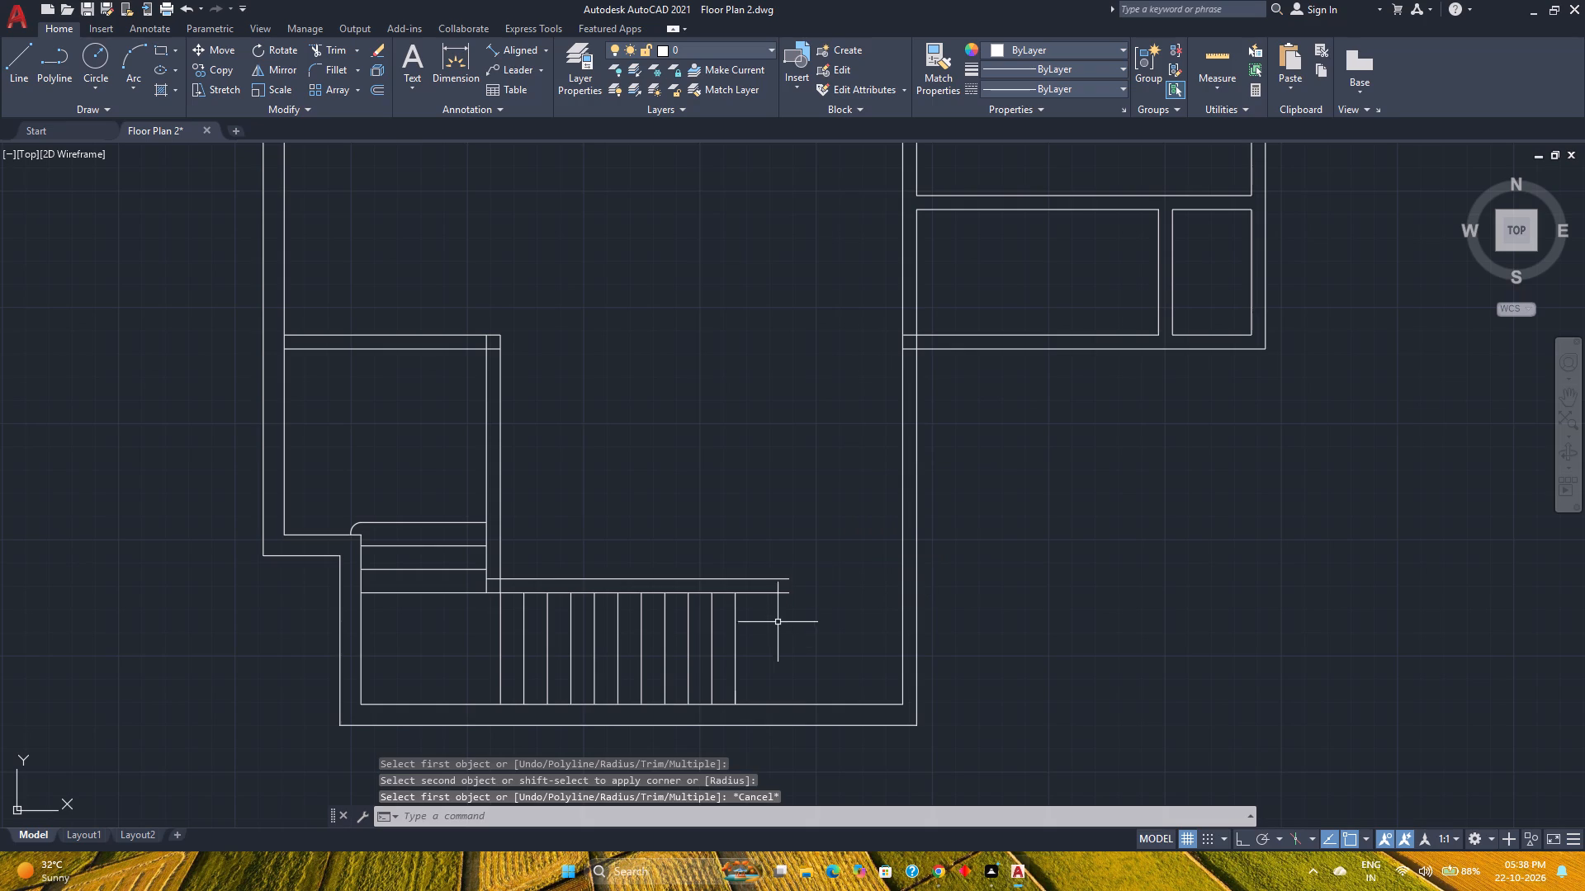
Extend the two wall lines north of the staircase to the east wall's inner line, and save the drawing.
{"action": "type", "text": "ex"}
{"action": "key", "text": "Return"}
{"action": "left_click", "coordinate": [752, 550]}
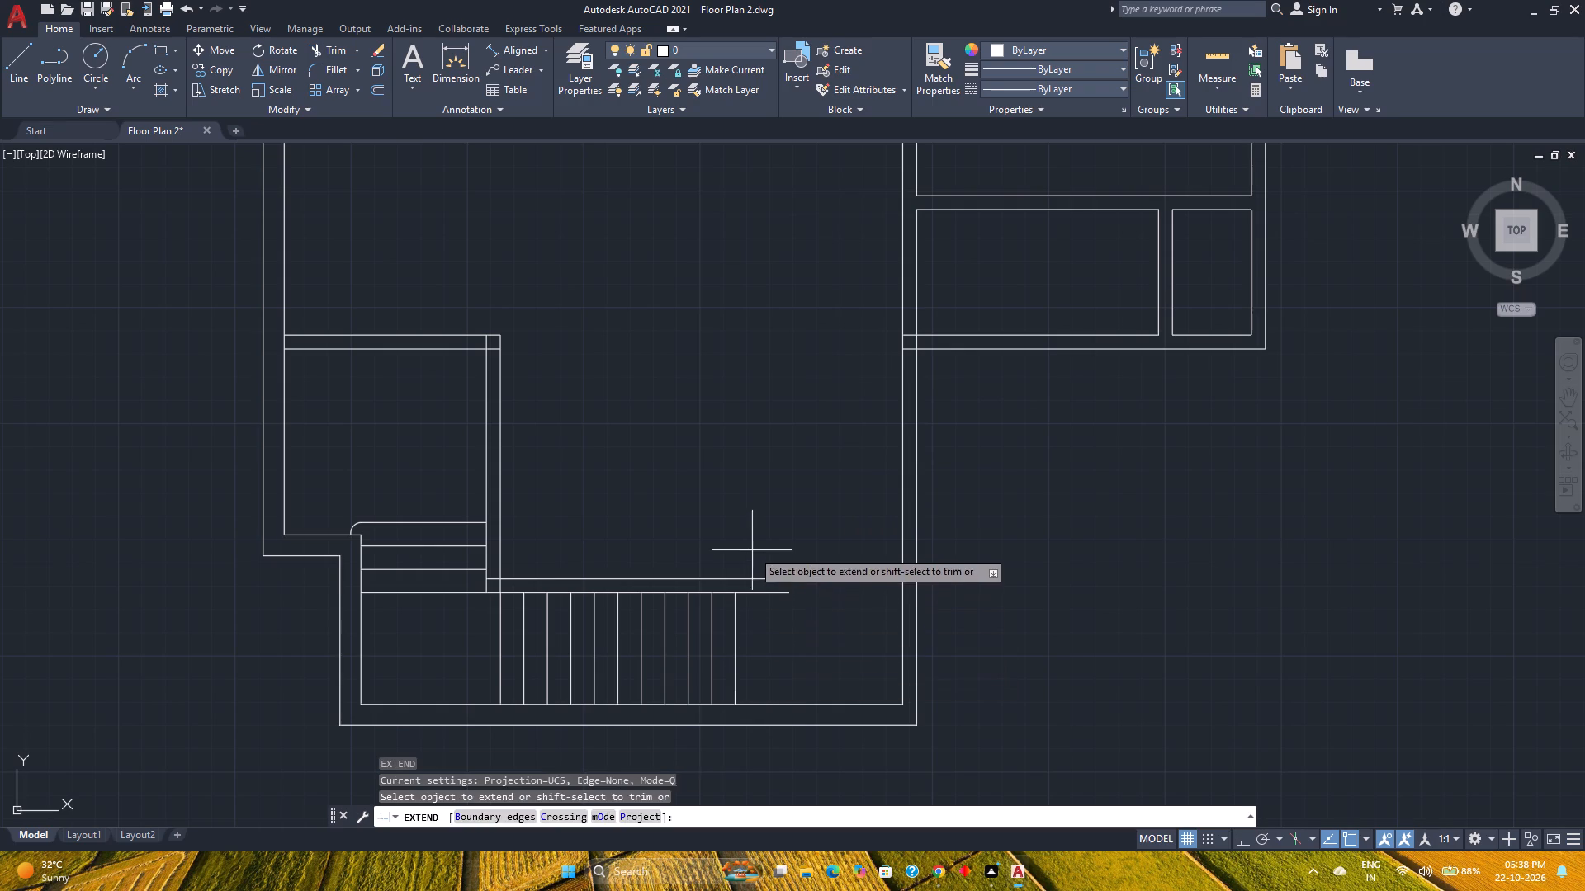
{"action": "left_click", "coordinate": [774, 639]}
{"action": "key", "text": "Escape"}
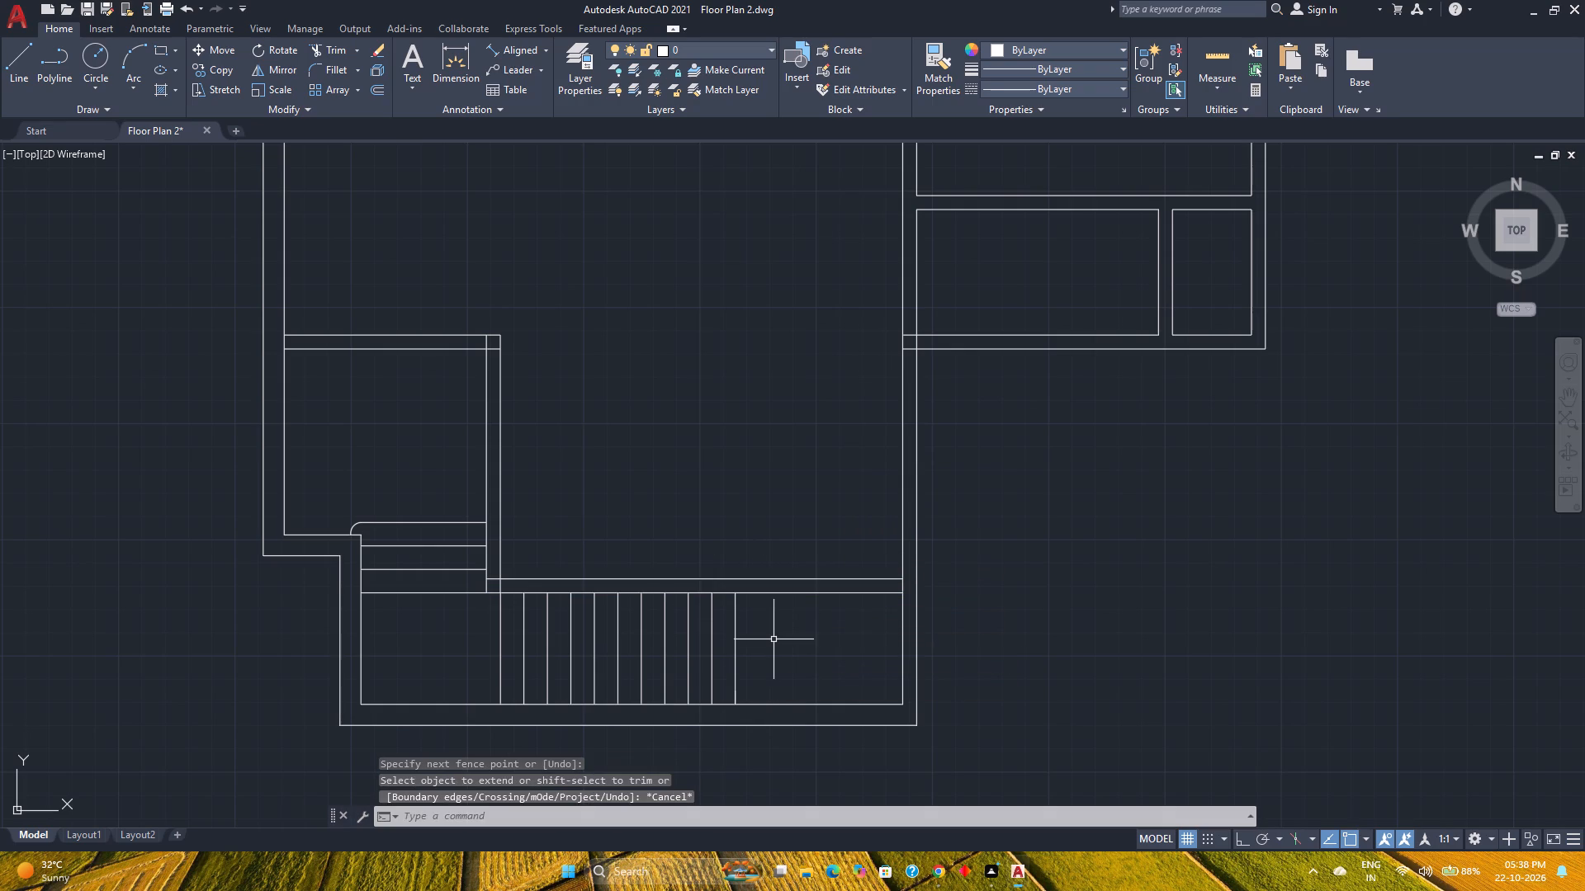
{"action": "key", "text": "ctrl+s"}
Trim the overlapping line ends where the stair's north wall meets the vertical wall, leaving a clean corner.
{"action": "middle_click_drag", "start_coordinate": [601, 568], "coordinate": [706, 576]}
{"action": "scroll", "coordinate": [589, 617], "scroll_direction": "up", "scroll_amount": 2}
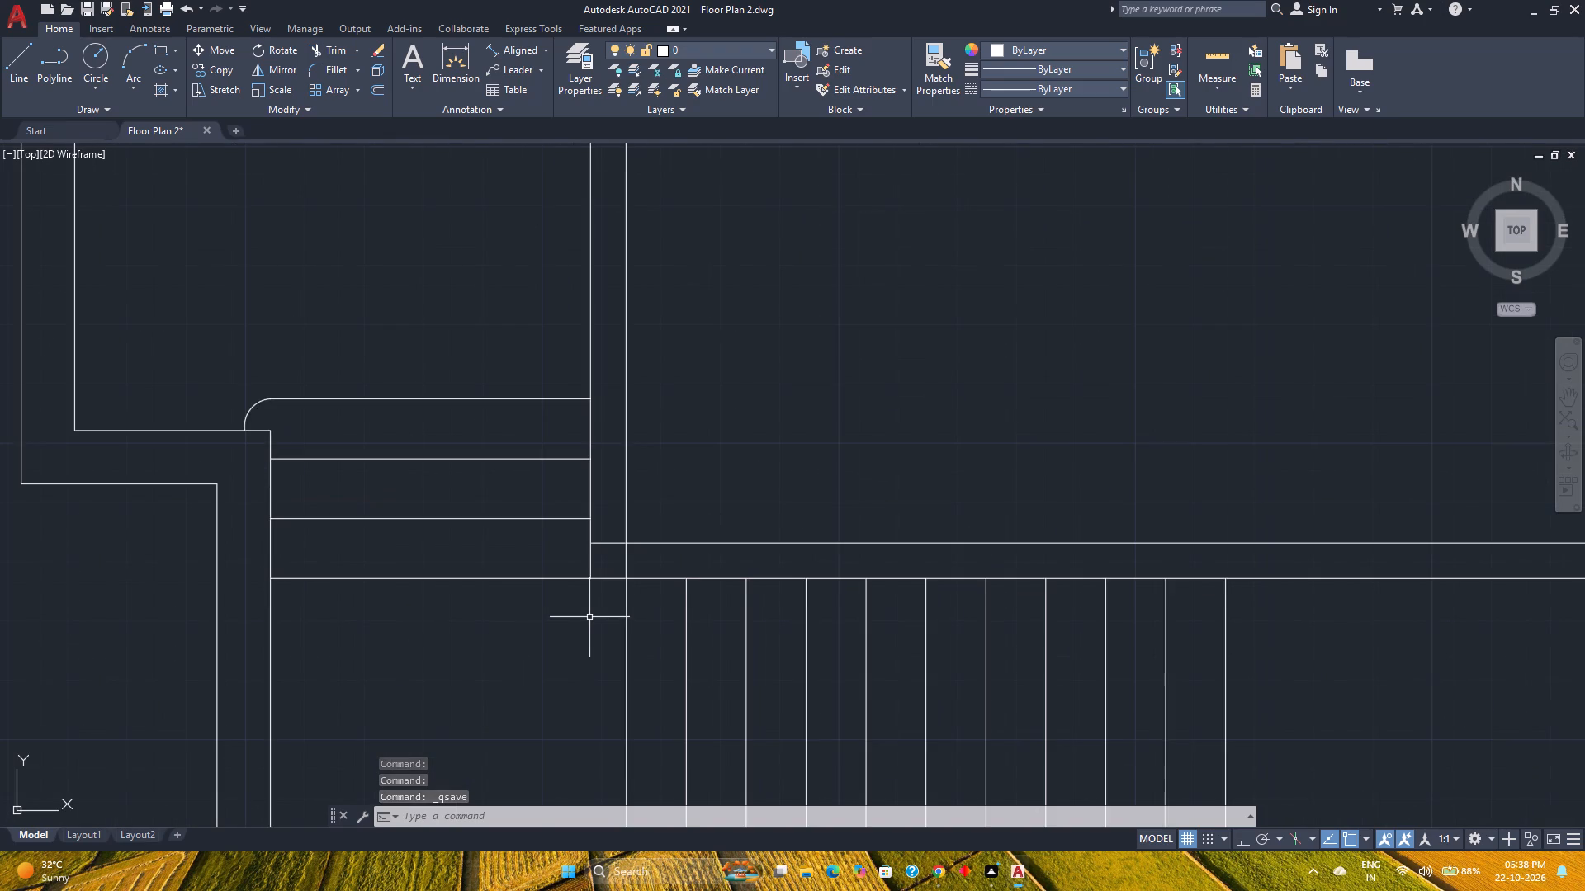
{"action": "scroll", "coordinate": [589, 617], "scroll_direction": "down", "scroll_amount": 1}
{"action": "key", "text": "t"}
{"action": "key", "text": "r"}
{"action": "key", "text": "Return"}
{"action": "scroll", "coordinate": [606, 596], "scroll_direction": "up", "scroll_amount": 3}
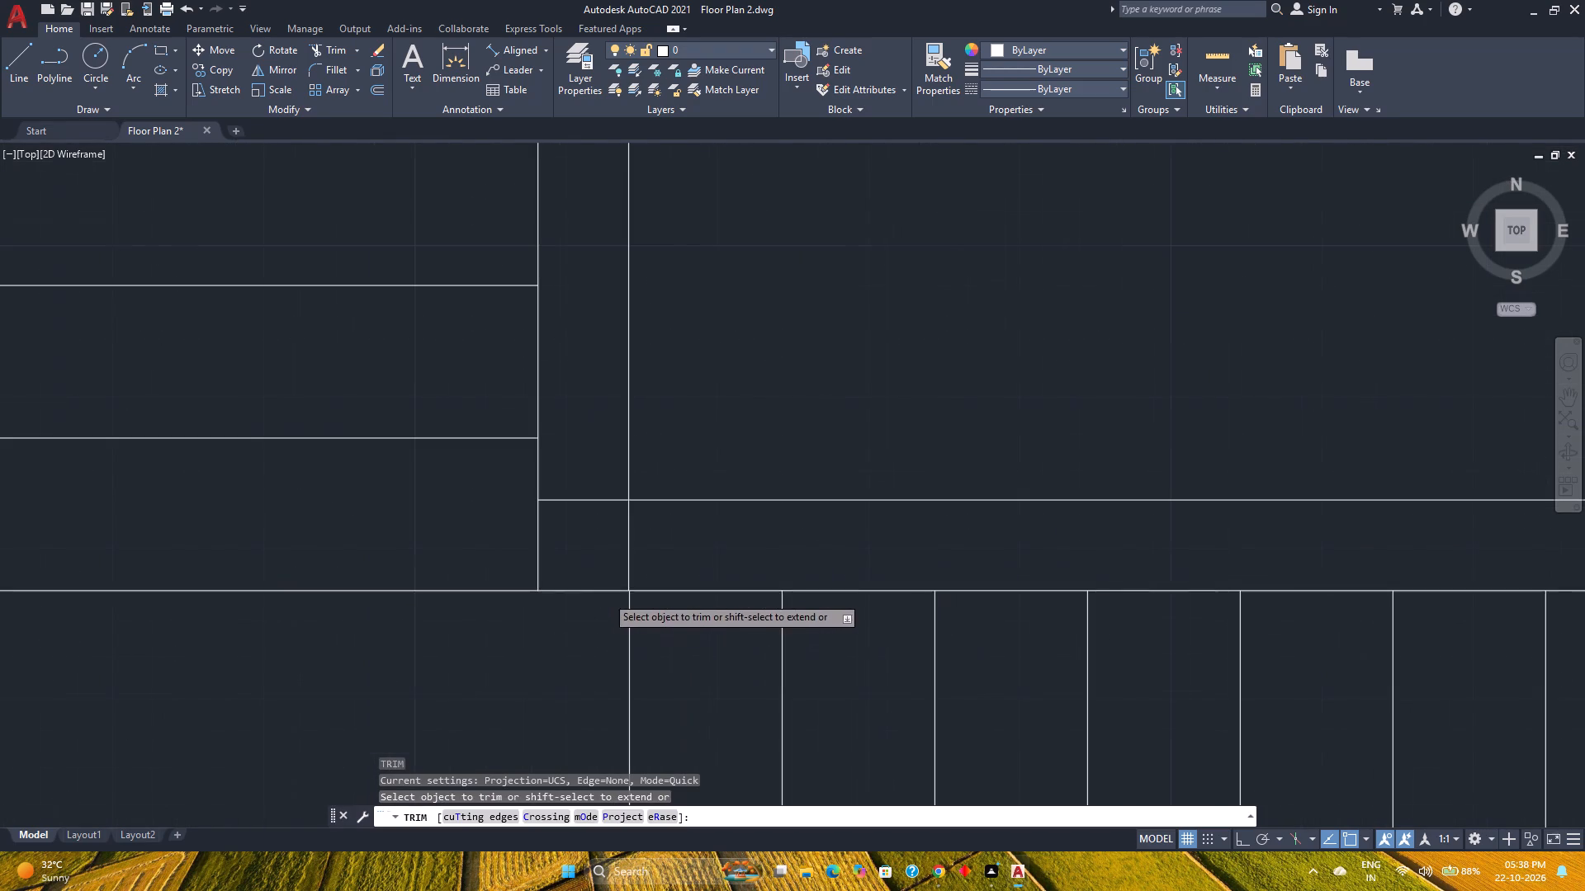
{"action": "left_click_drag", "start_coordinate": [593, 483], "coordinate": [698, 559]}
{"action": "scroll", "coordinate": [698, 559], "scroll_direction": "down", "scroll_amount": 4}
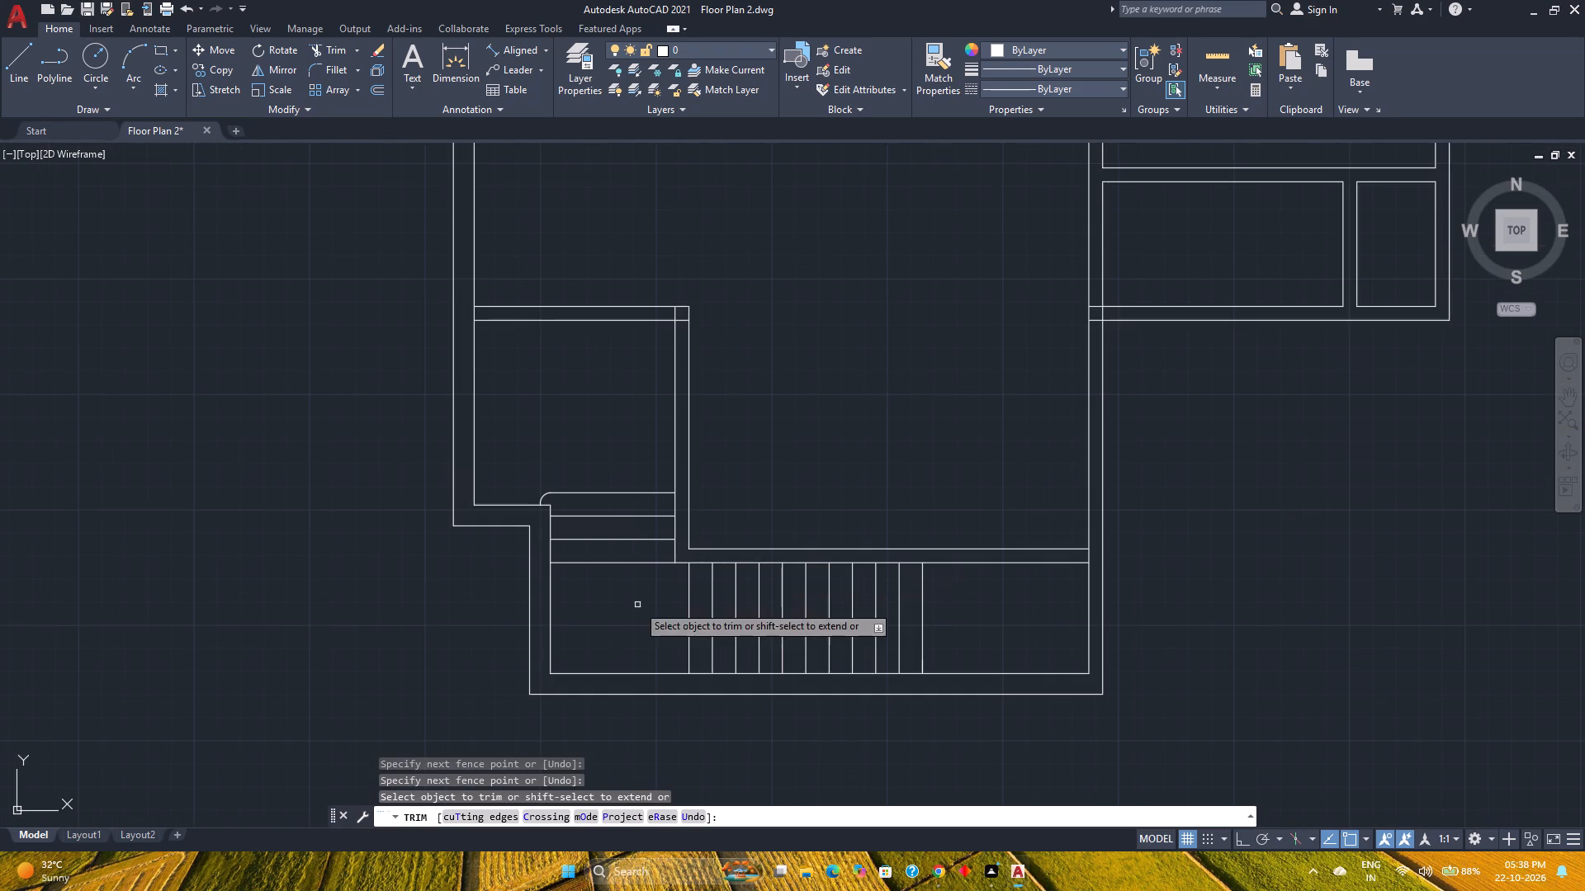
Trim the lines crossing inside the room's north wall, at the west exterior wall junction and the northeast corner.
{"action": "middle_click_drag", "start_coordinate": [637, 605], "coordinate": [520, 648]}
{"action": "scroll", "coordinate": [537, 361], "scroll_direction": "up", "scroll_amount": 1}
{"action": "middle_click_drag", "start_coordinate": [537, 361], "coordinate": [561, 495]}
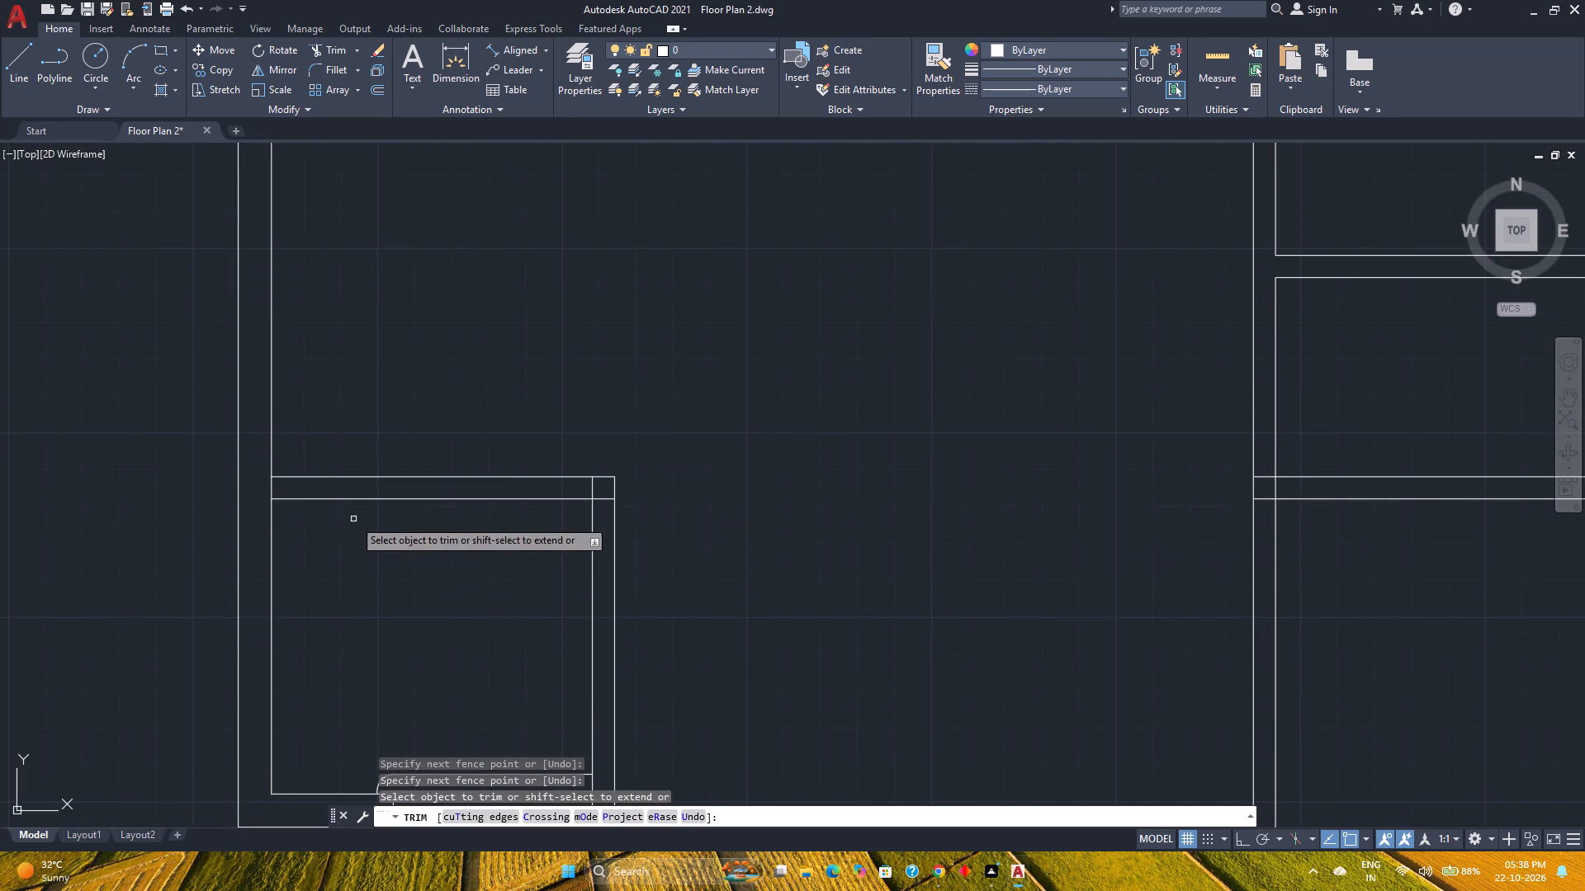
{"action": "scroll", "coordinate": [299, 497], "scroll_direction": "up", "scroll_amount": 2}
{"action": "left_click_drag", "start_coordinate": [214, 483], "coordinate": [814, 492]}
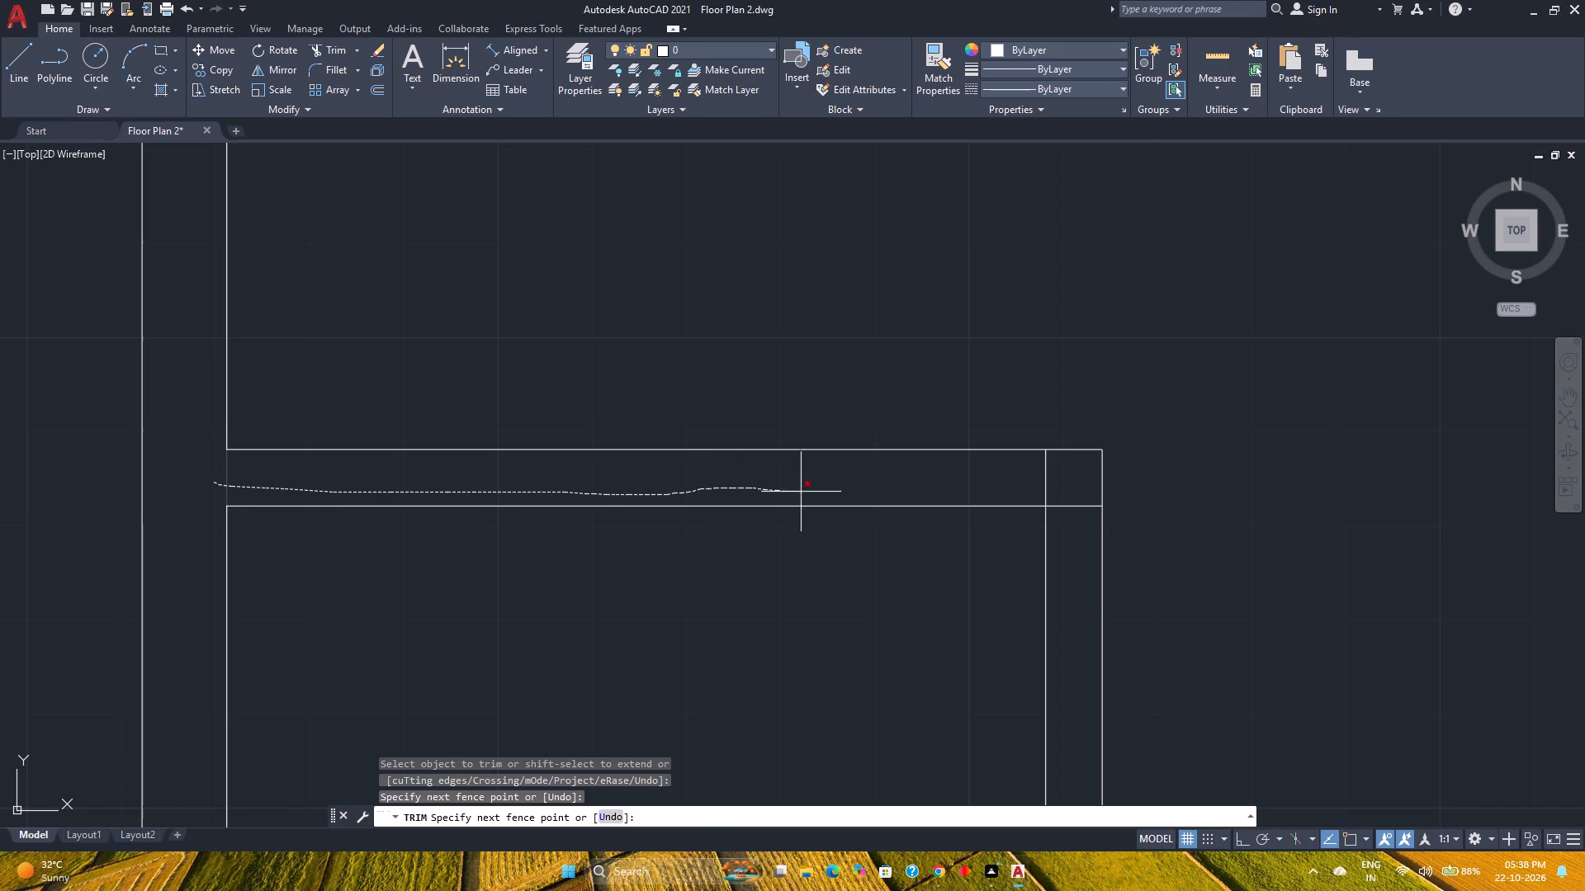
{"action": "left_click_drag", "start_coordinate": [814, 492], "coordinate": [1069, 532]}
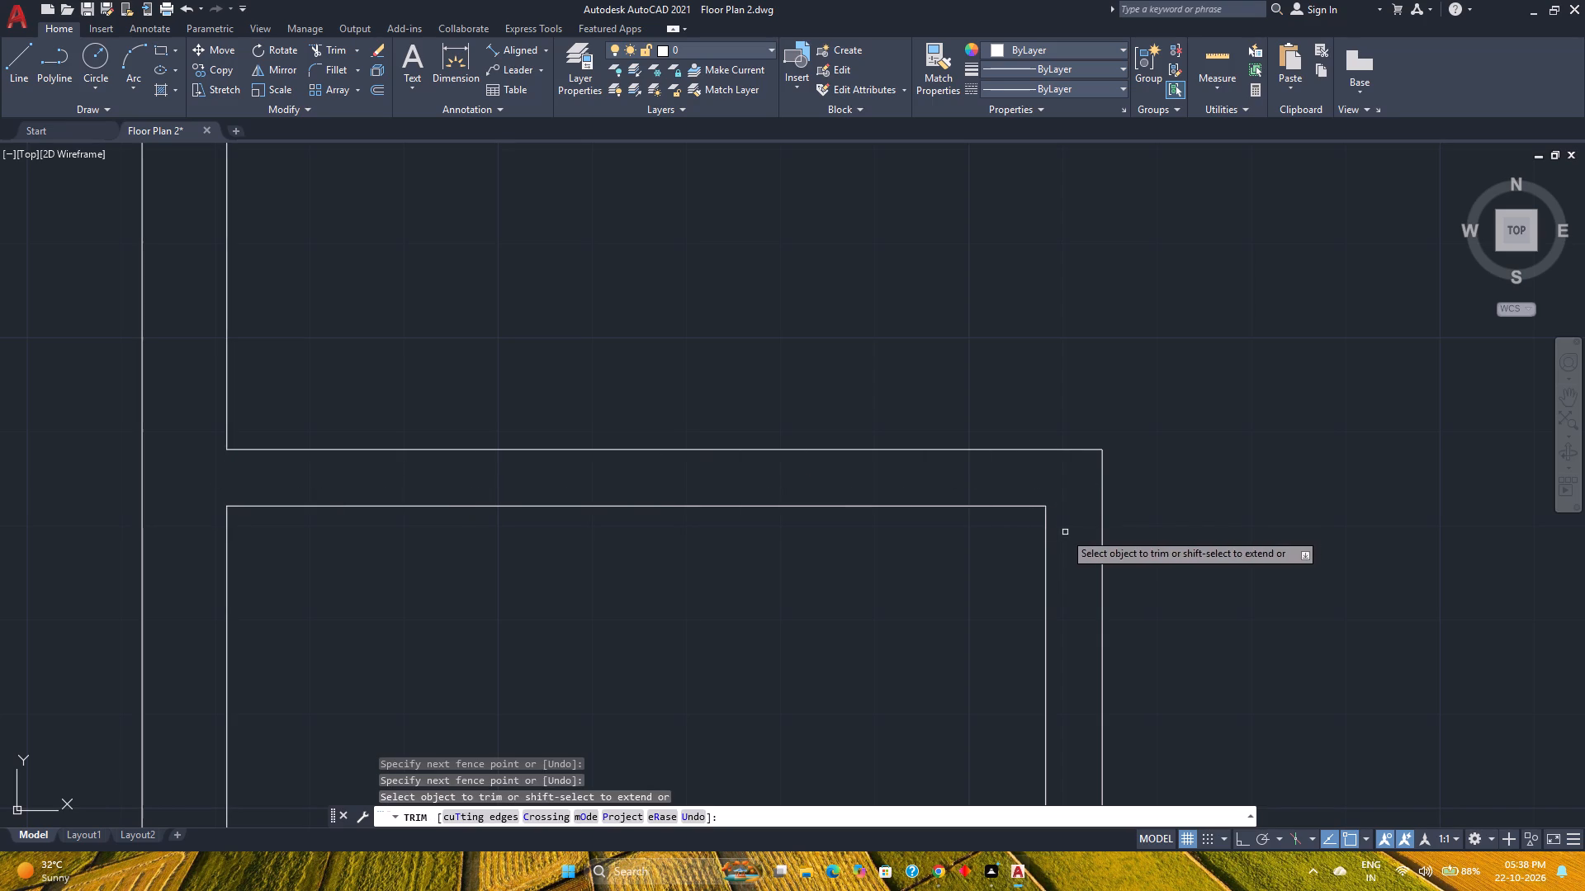
{"action": "key", "text": "Escape"}
Draw a short line across the vertical wall's thickness, from the room's inner northeast corner to the wall's outer line.
{"action": "scroll", "coordinate": [803, 596], "scroll_direction": "down", "scroll_amount": 2}
{"action": "middle_click_drag", "start_coordinate": [792, 623], "coordinate": [580, 398]}
{"action": "middle_click", "coordinate": [574, 394]}
{"action": "scroll", "coordinate": [565, 386], "scroll_direction": "down", "scroll_amount": 1}
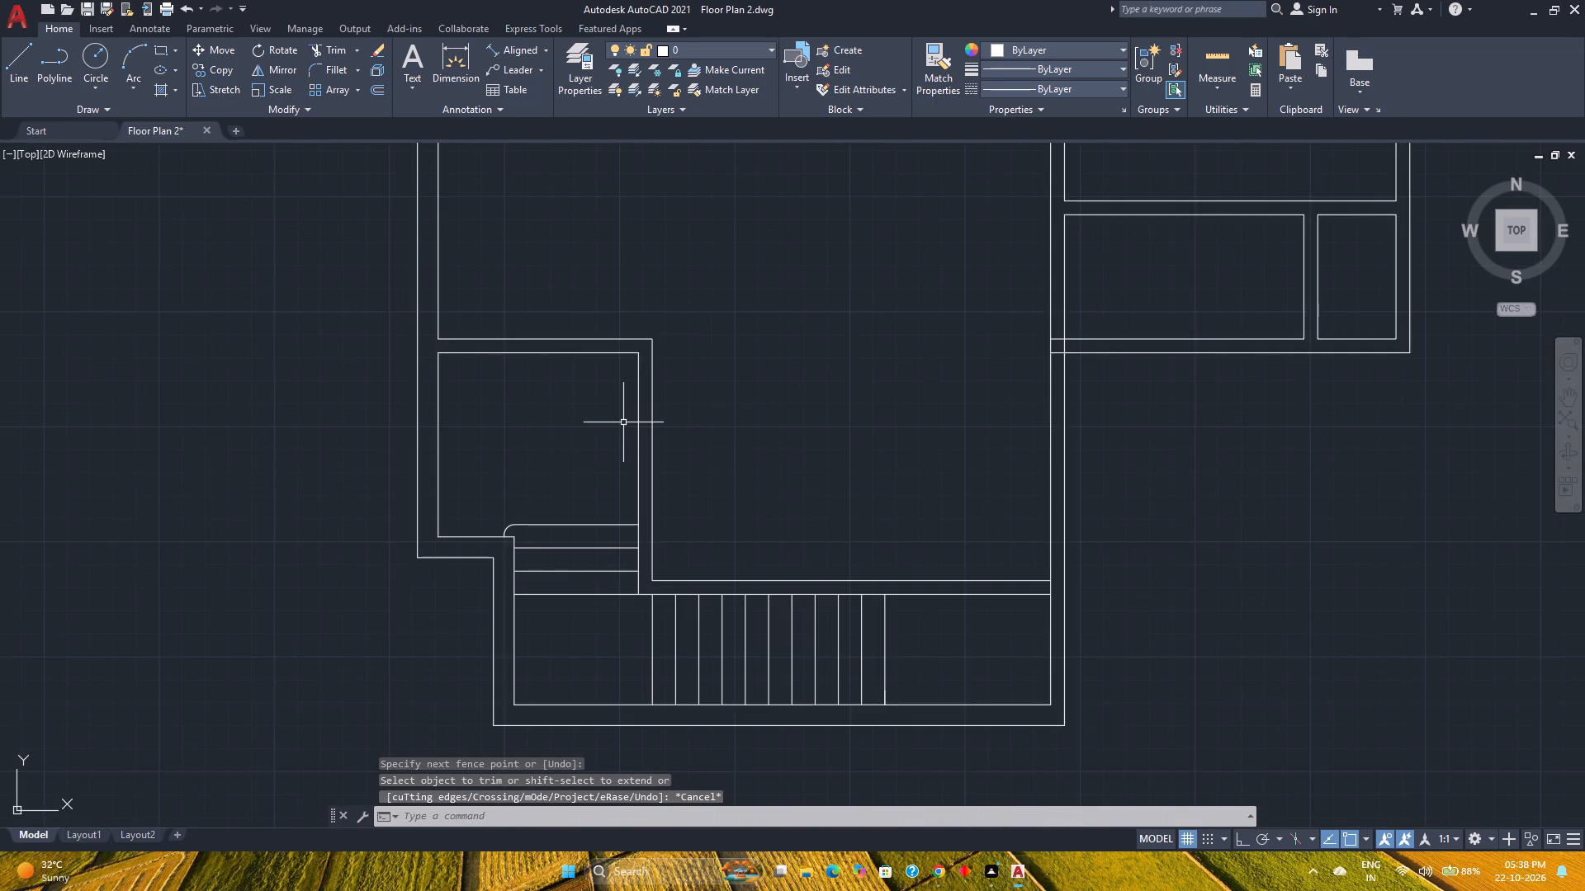
{"action": "scroll", "coordinate": [616, 422], "scroll_direction": "up", "scroll_amount": 1}
{"action": "middle_click_drag", "start_coordinate": [611, 422], "coordinate": [517, 455]}
{"action": "left_click", "coordinate": [33, 56]}
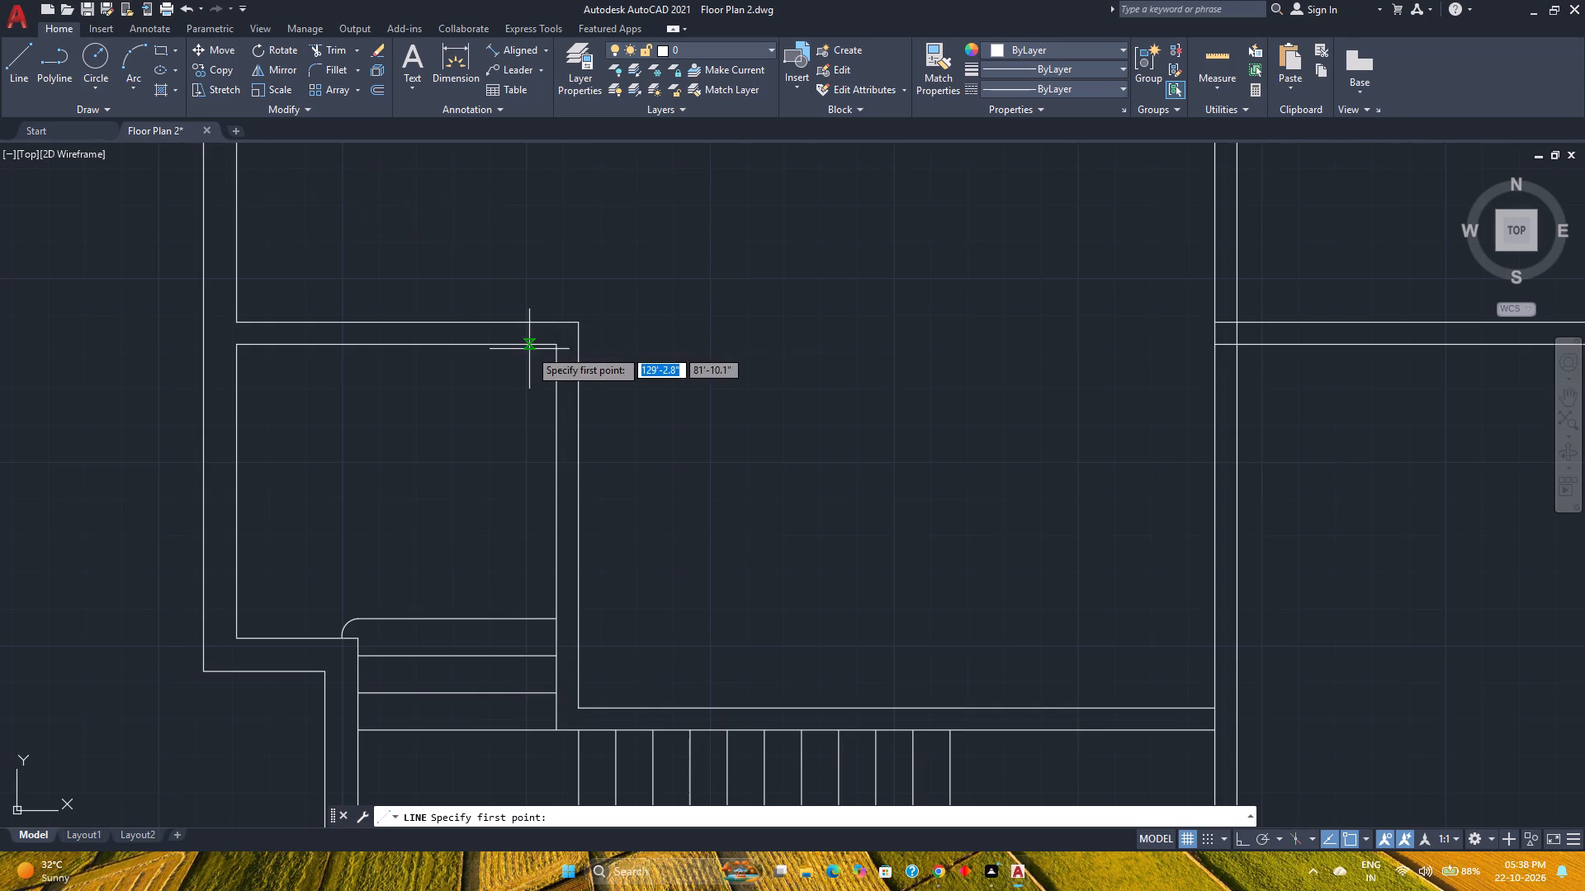
{"action": "scroll", "coordinate": [532, 347], "scroll_direction": "up", "scroll_amount": 3}
{"action": "left_click", "coordinate": [620, 332]}
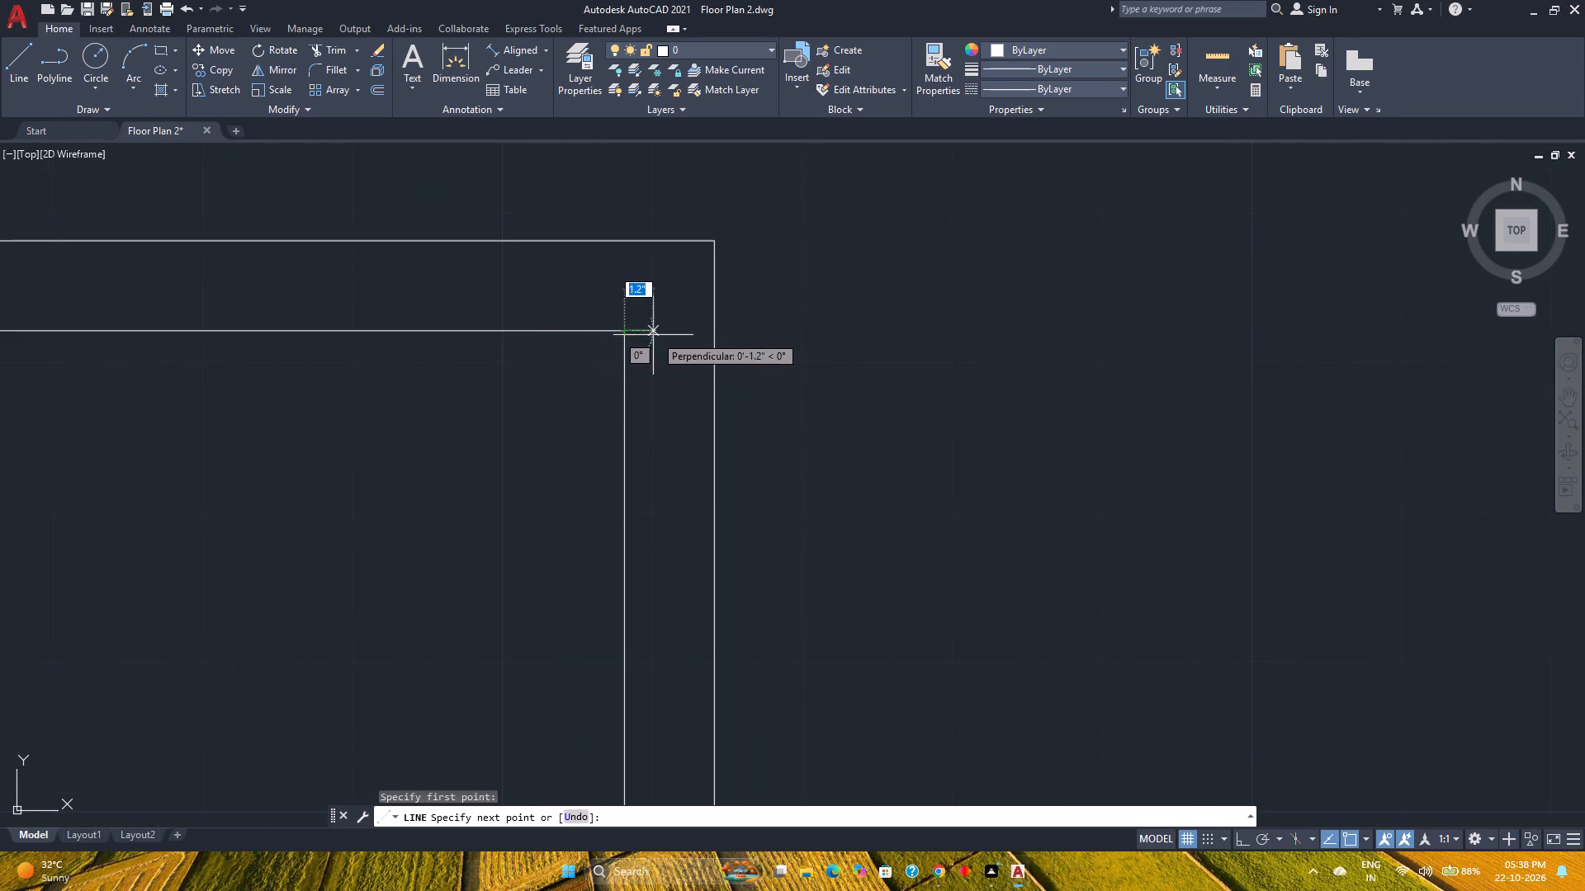
{"action": "left_click", "coordinate": [716, 334]}
{"action": "key", "text": "Escape"}
Move the short line across the vertical wall 6" south with Ortho on.
{"action": "left_click", "coordinate": [703, 348]}
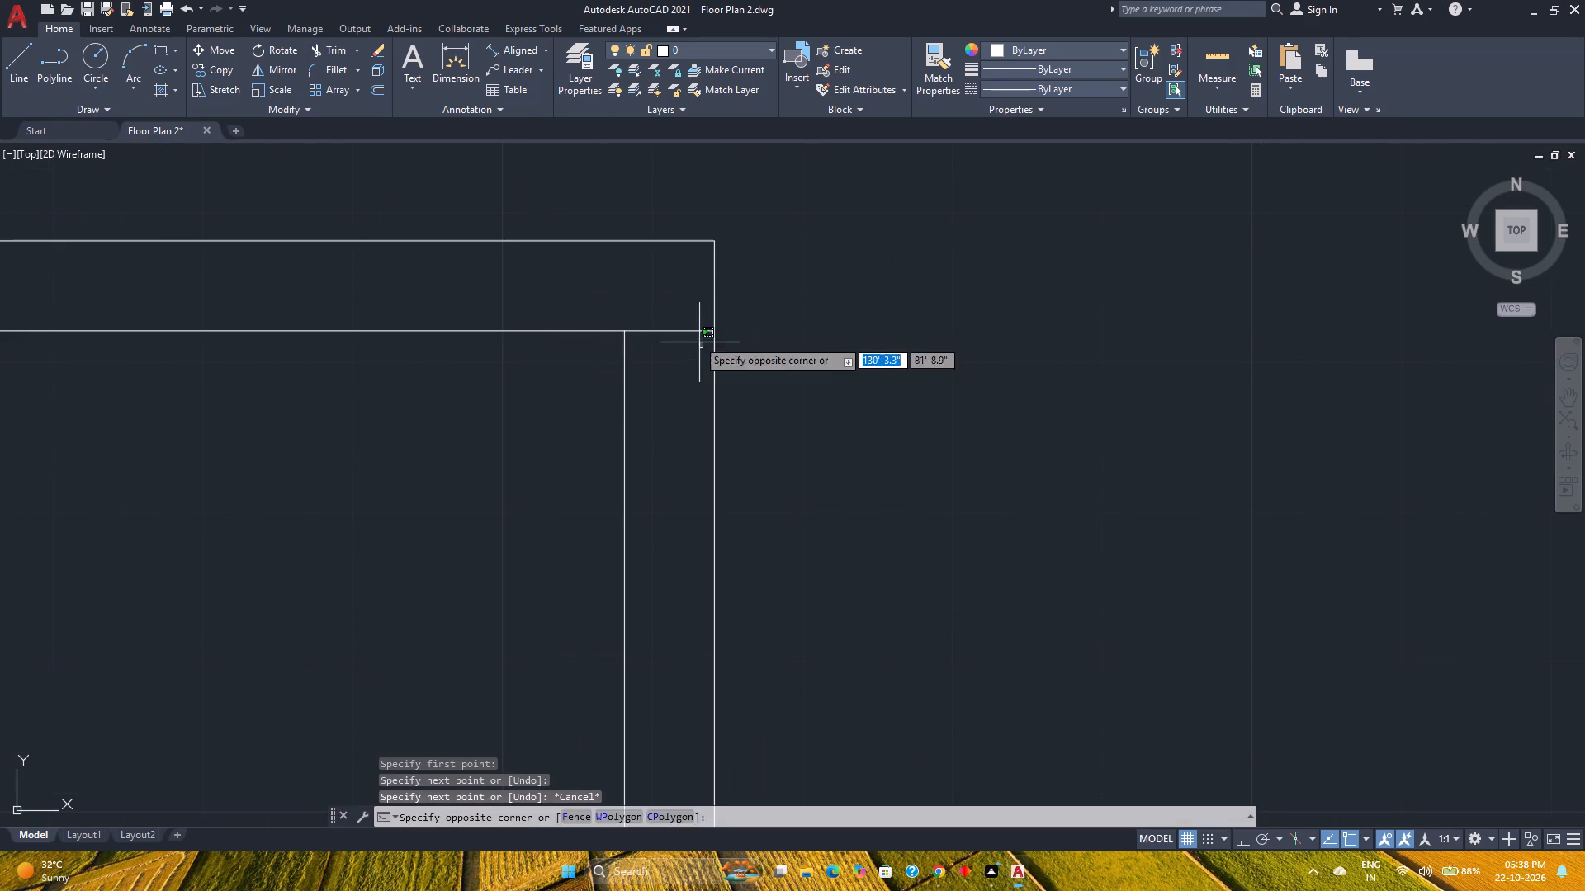
{"action": "left_click", "coordinate": [679, 312]}
{"action": "key", "text": "m"}
{"action": "key", "text": "Return"}
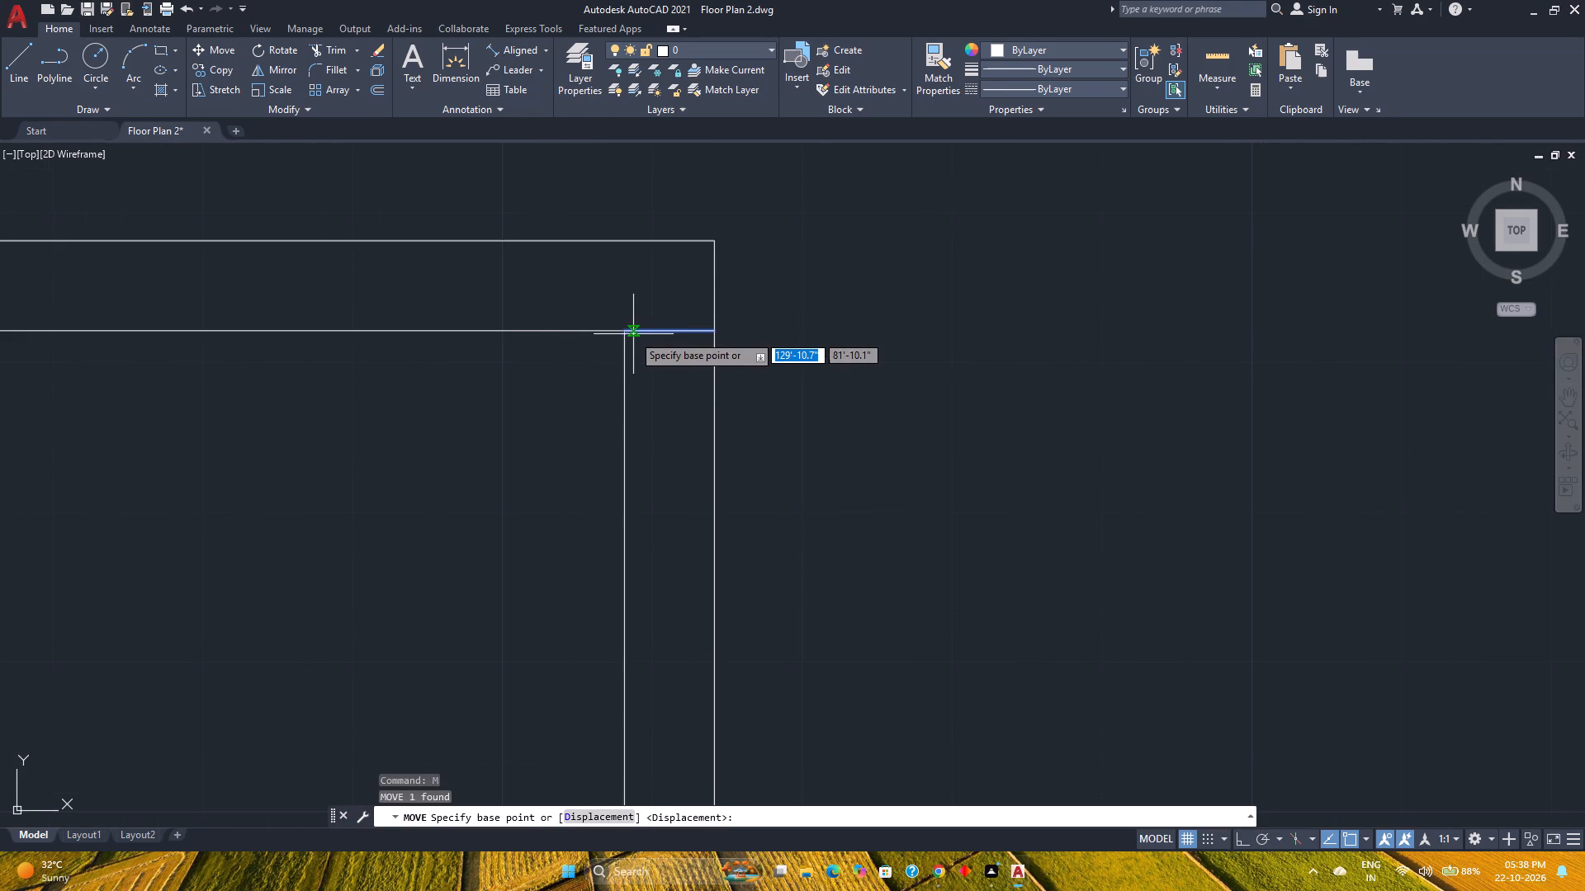
{"action": "left_click", "coordinate": [621, 334]}
{"action": "scroll", "coordinate": [621, 334], "scroll_direction": "down", "scroll_amount": 2}
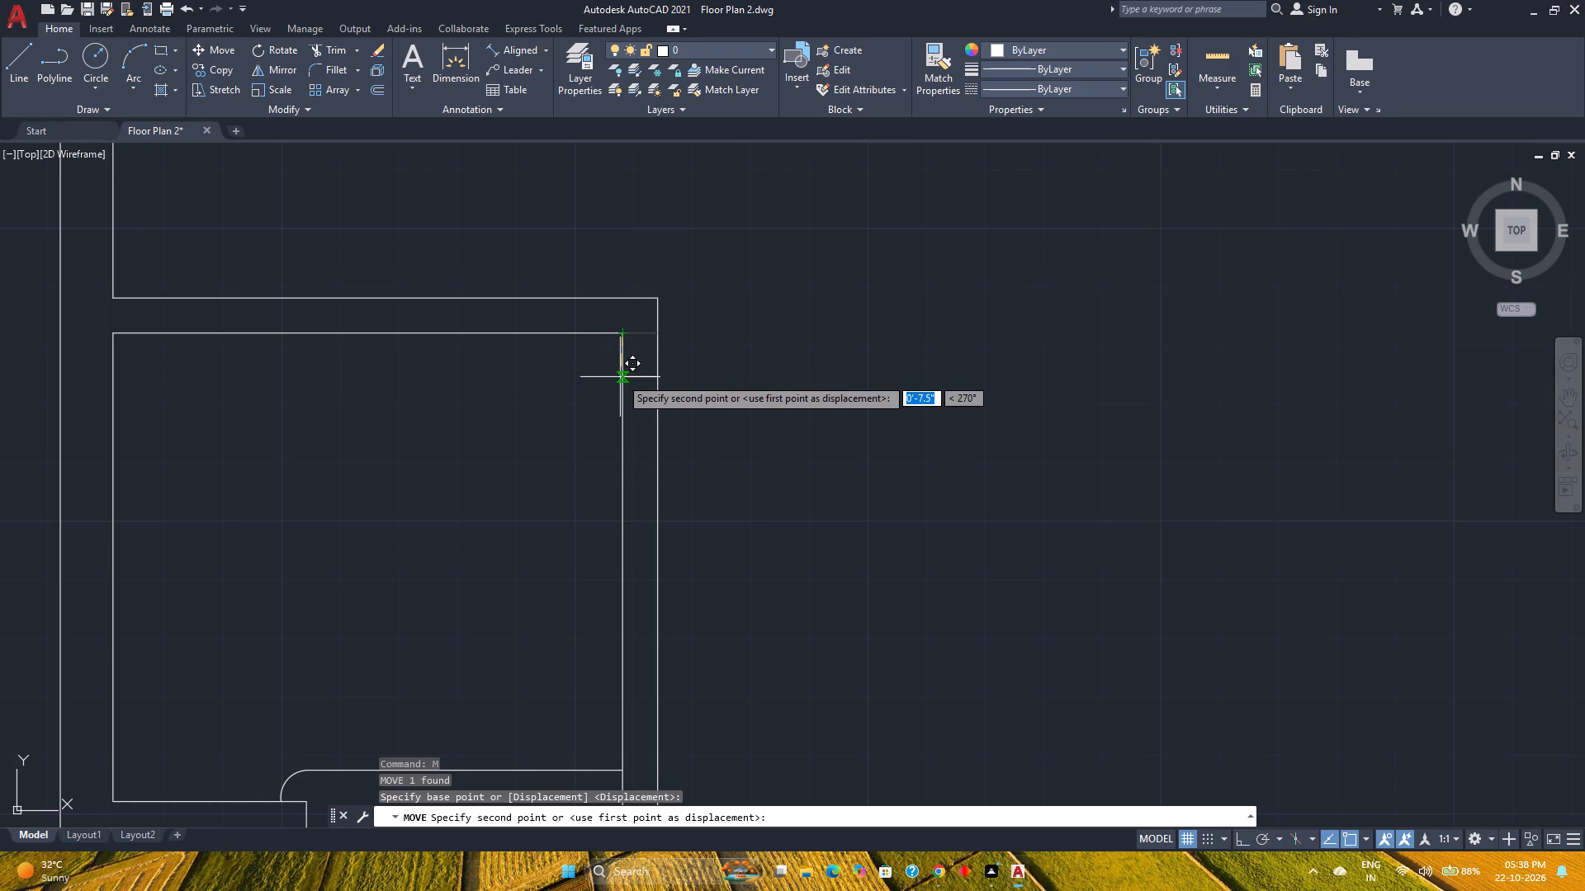
{"action": "key", "text": "F8"}
{"action": "key", "text": "6"}
{"action": "key", "text": "Return"}
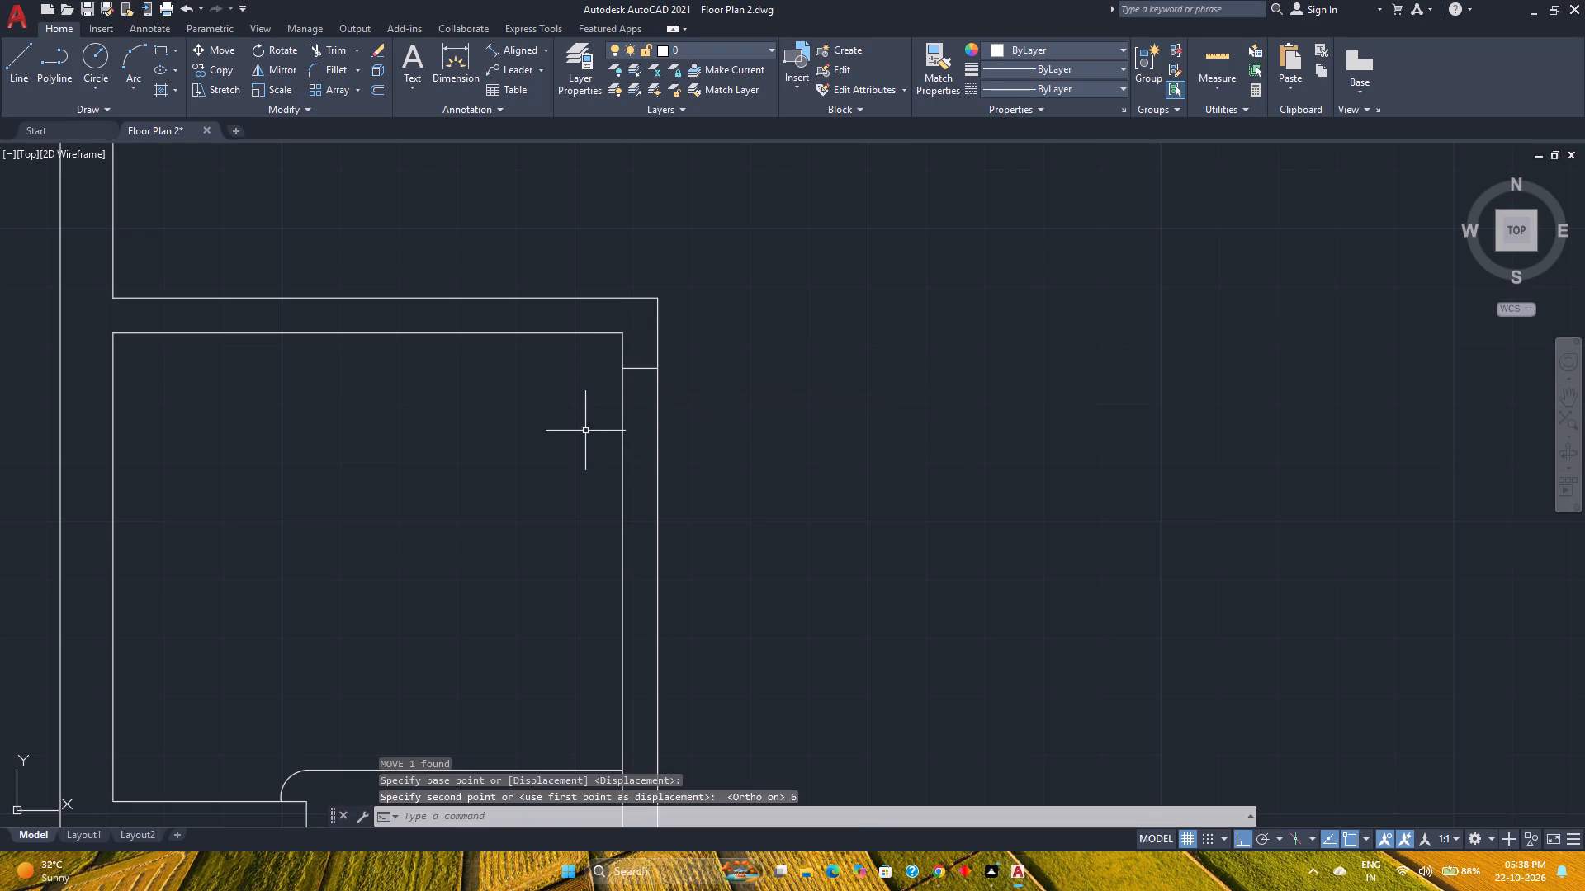
Offset the short line across the vertical wall 3' south to mark the door opening's other jamb.
{"action": "left_click", "coordinate": [373, 85]}
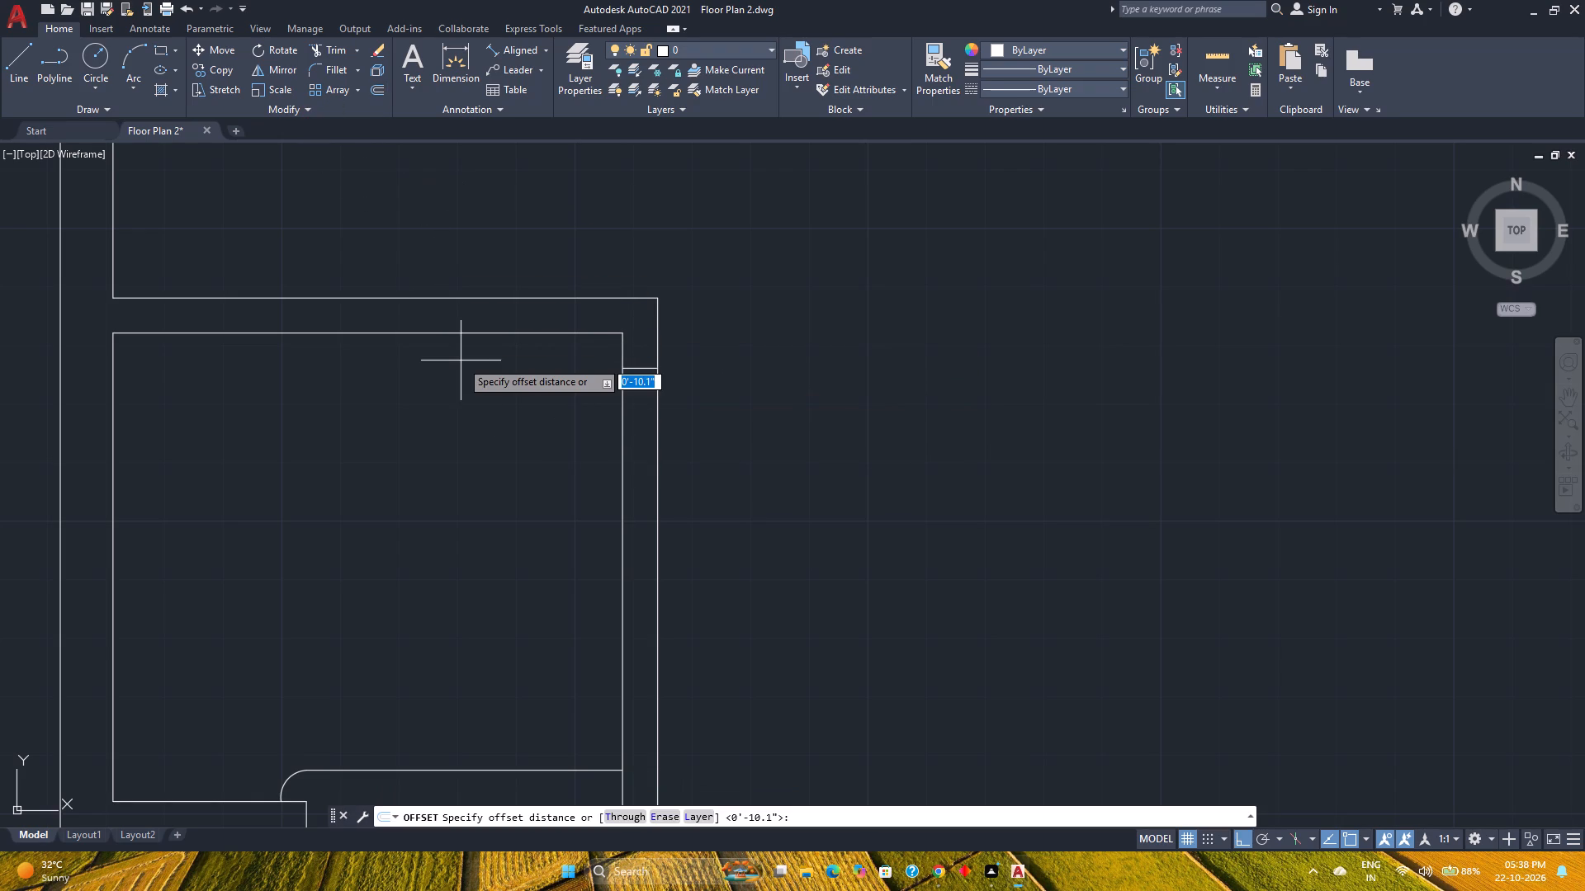
{"action": "key", "text": "3"}
{"action": "key", "text": "apostrophe"}
{"action": "key", "text": "Return"}
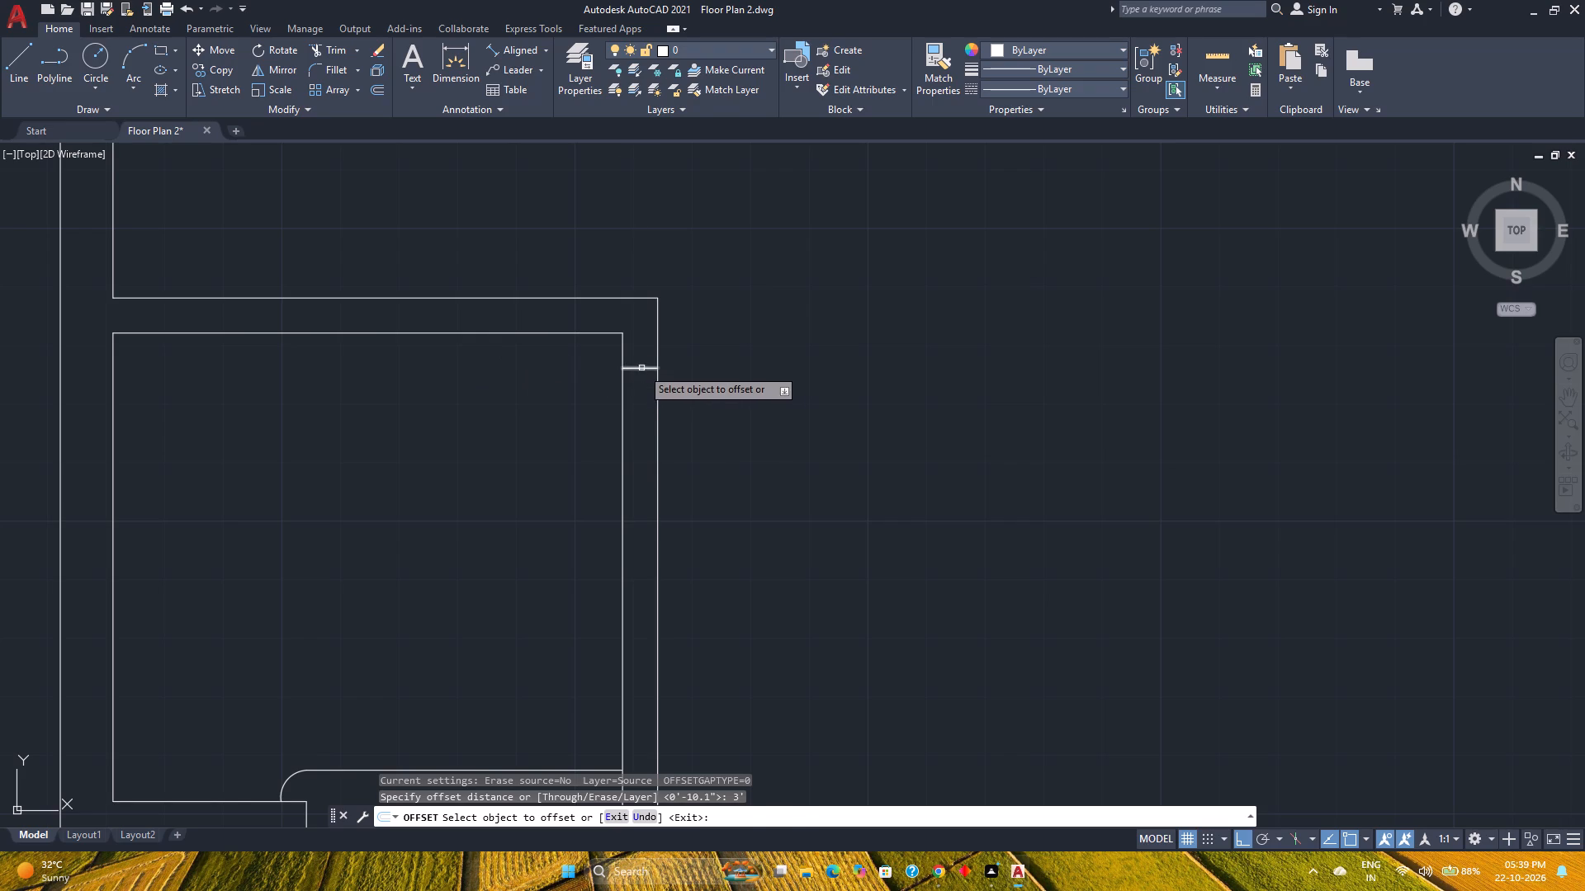
{"action": "left_click", "coordinate": [641, 368]}
{"action": "left_click", "coordinate": [633, 430]}
{"action": "scroll", "coordinate": [621, 450], "scroll_direction": "down", "scroll_amount": 3}
{"action": "middle_click_drag", "start_coordinate": [530, 466], "coordinate": [515, 427]}
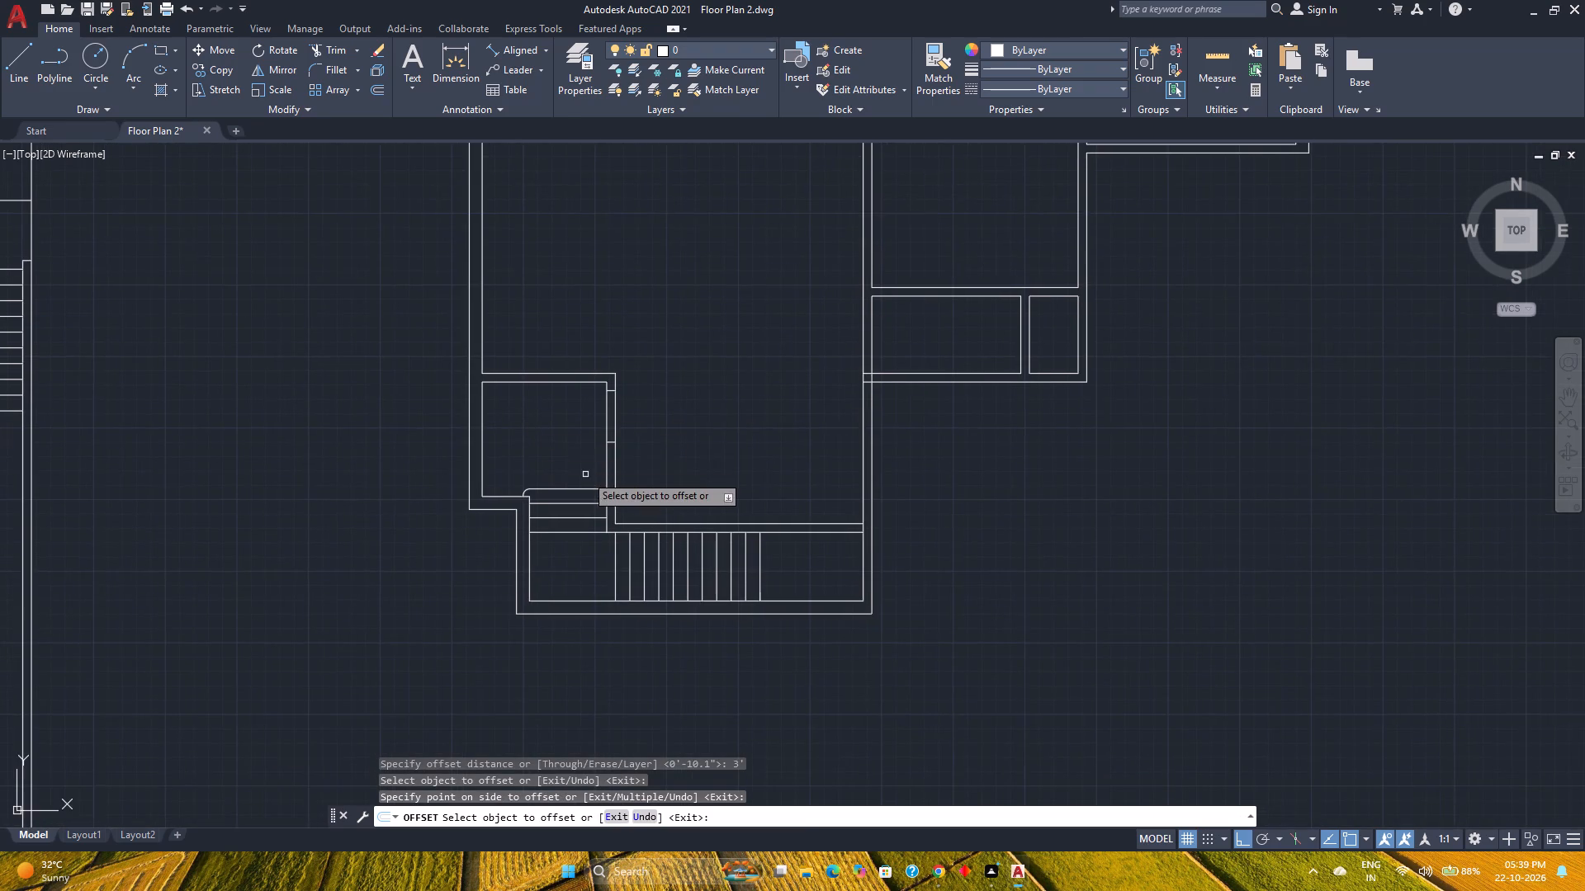
{"action": "scroll", "coordinate": [585, 474], "scroll_direction": "up", "scroll_amount": 2}
{"action": "middle_click_drag", "start_coordinate": [585, 474], "coordinate": [572, 516]}
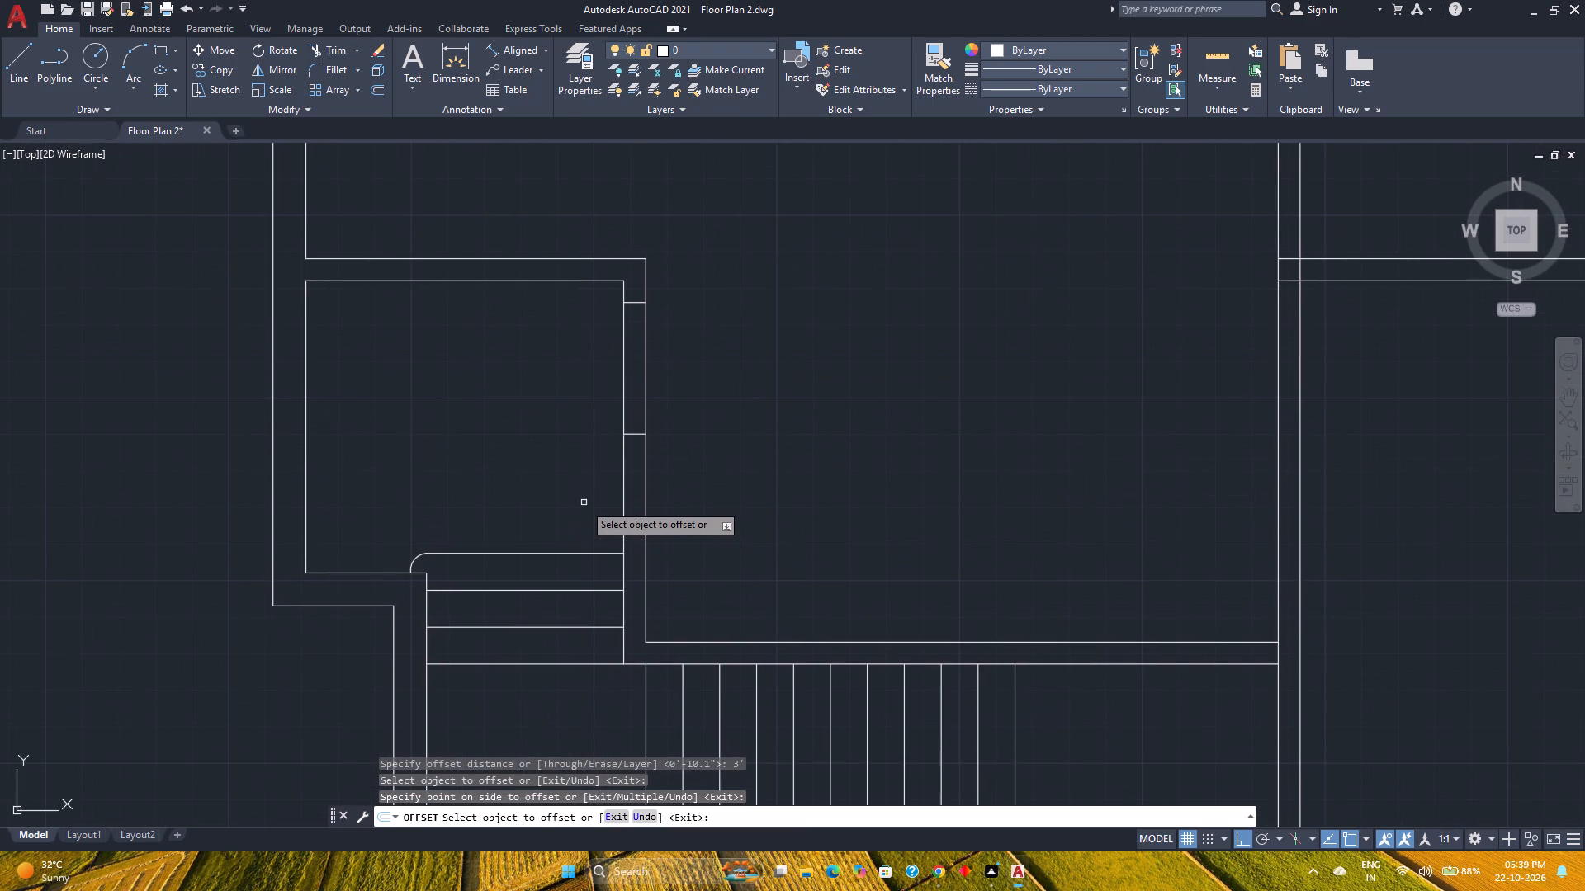
{"action": "key", "text": "Escape"}
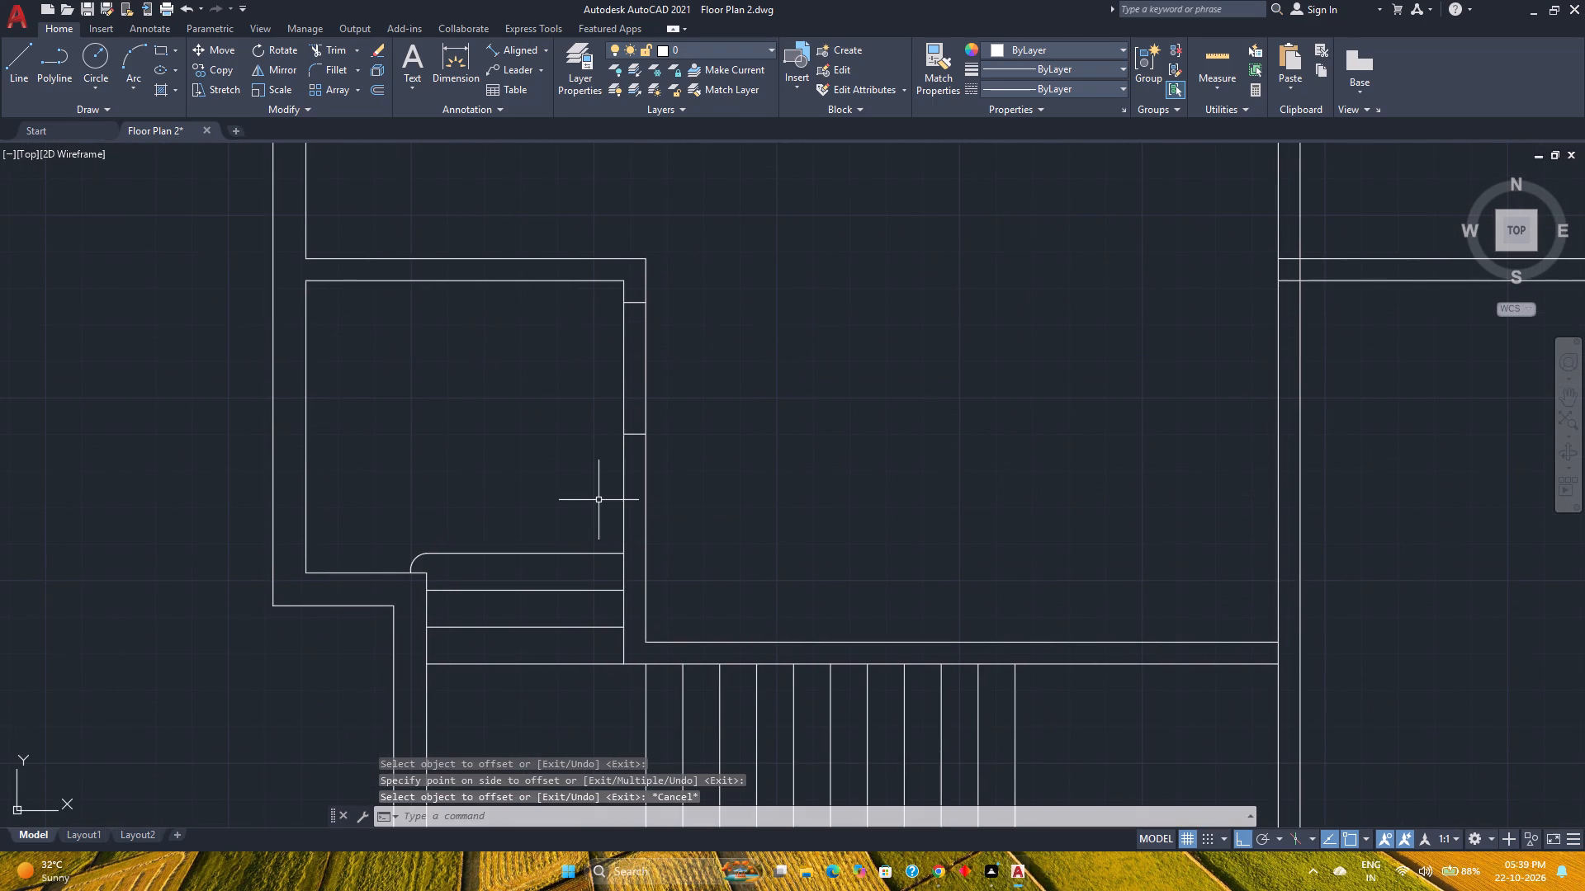
Trim both vertical wall lines between the two jamb lines to open the doorway.
{"action": "type", "text": "tr"}
{"action": "key", "text": "Return"}
{"action": "left_click", "coordinate": [605, 406]}
{"action": "left_click", "coordinate": [755, 398]}
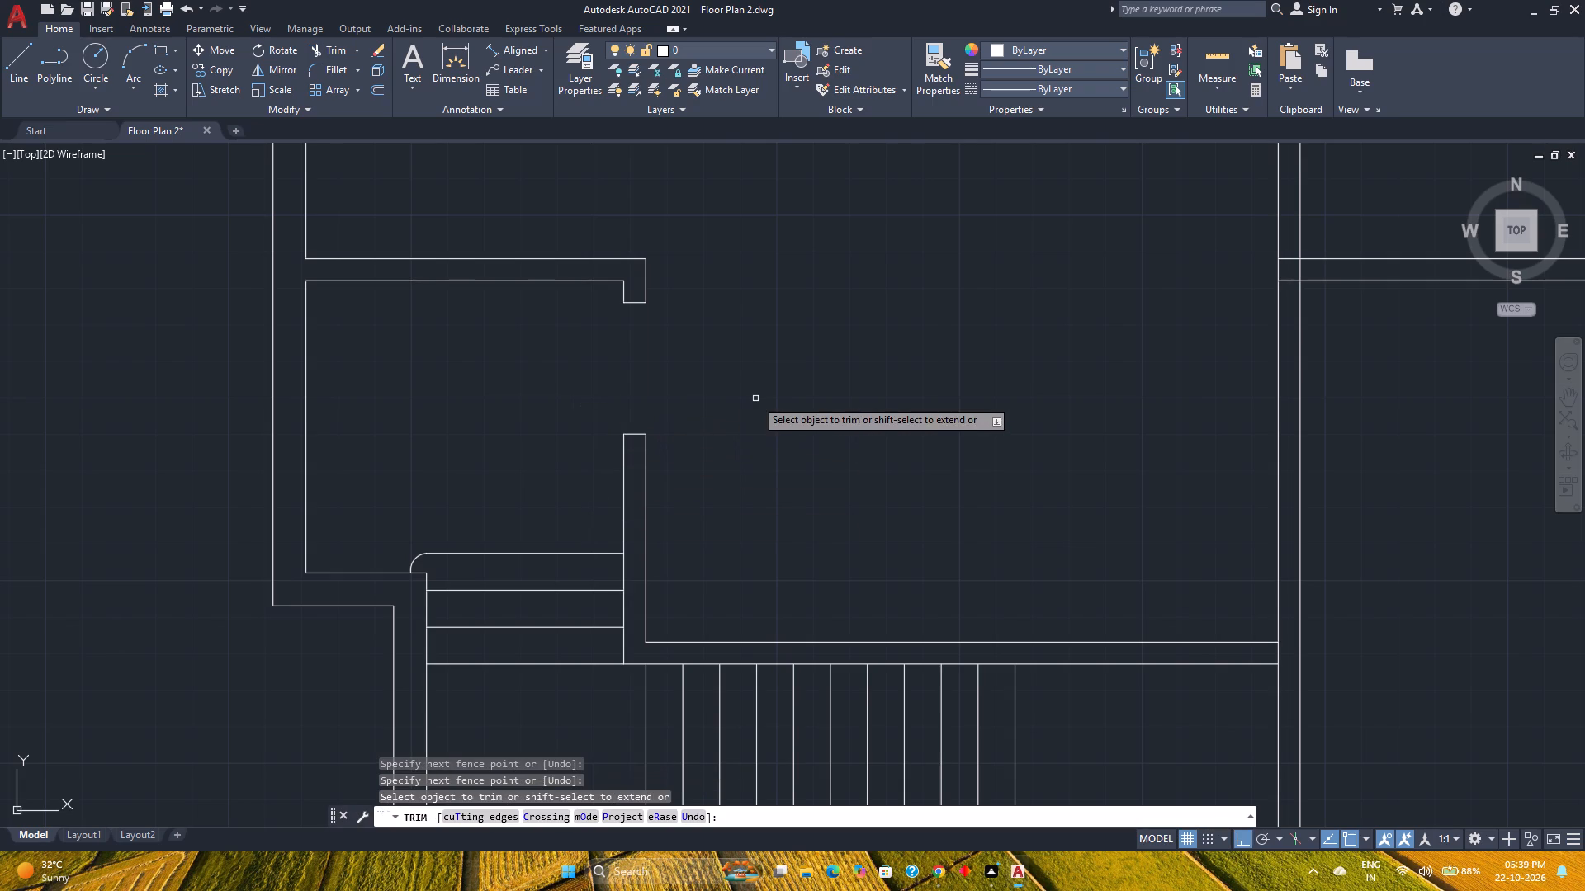
{"action": "key", "text": "Escape"}
{"action": "scroll", "coordinate": [902, 403], "scroll_direction": "down", "scroll_amount": 2}
{"action": "middle_click_drag", "start_coordinate": [902, 403], "coordinate": [876, 410]}
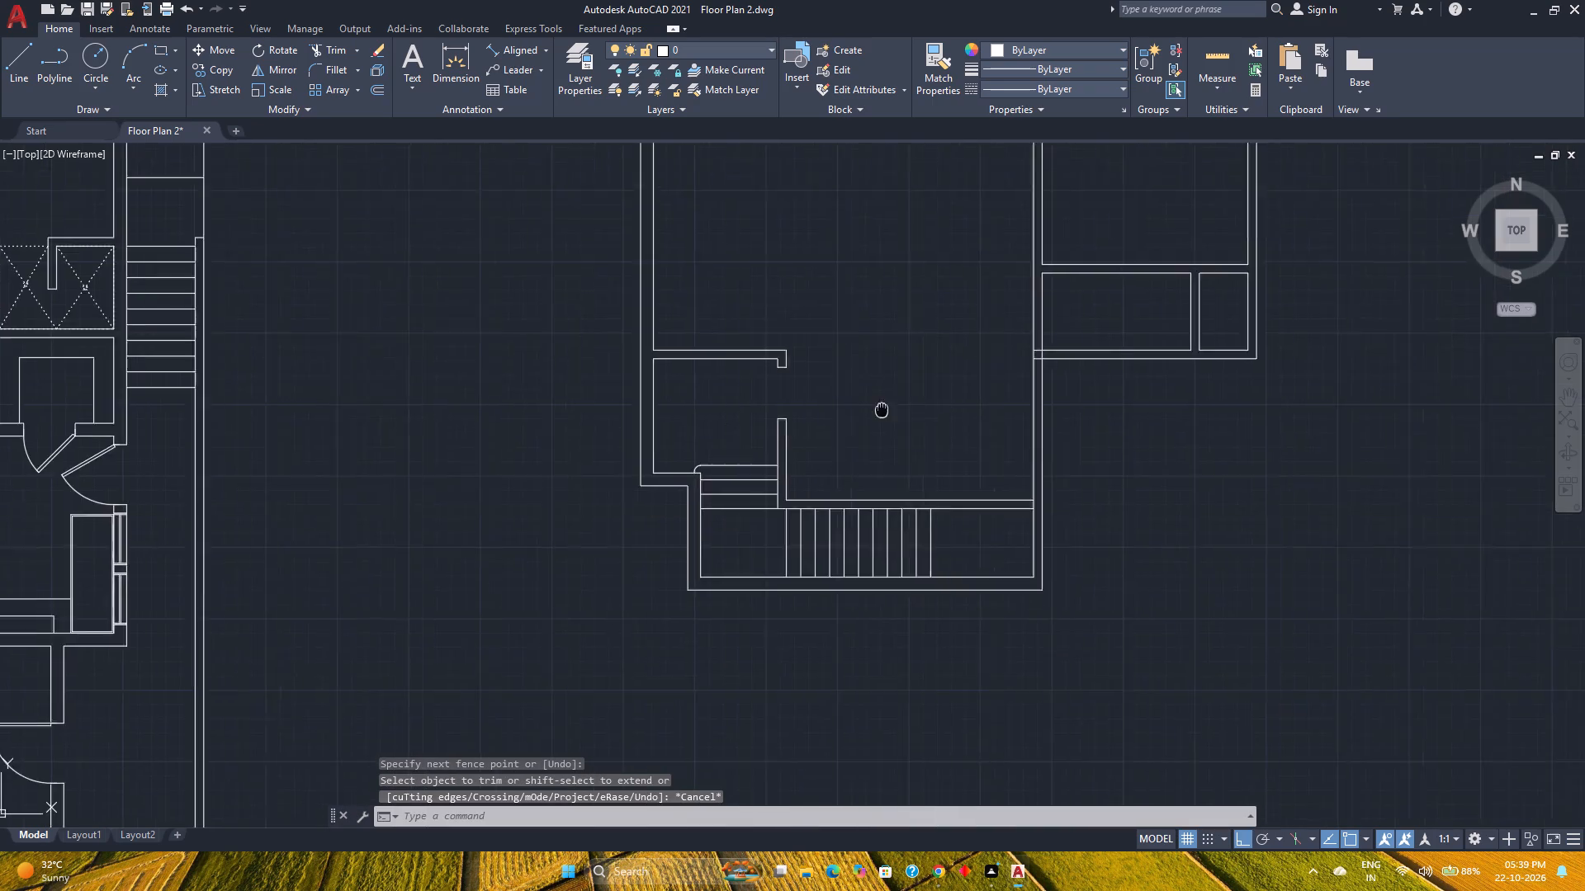
{"action": "middle_click_drag", "start_coordinate": [876, 410], "coordinate": [663, 568]}
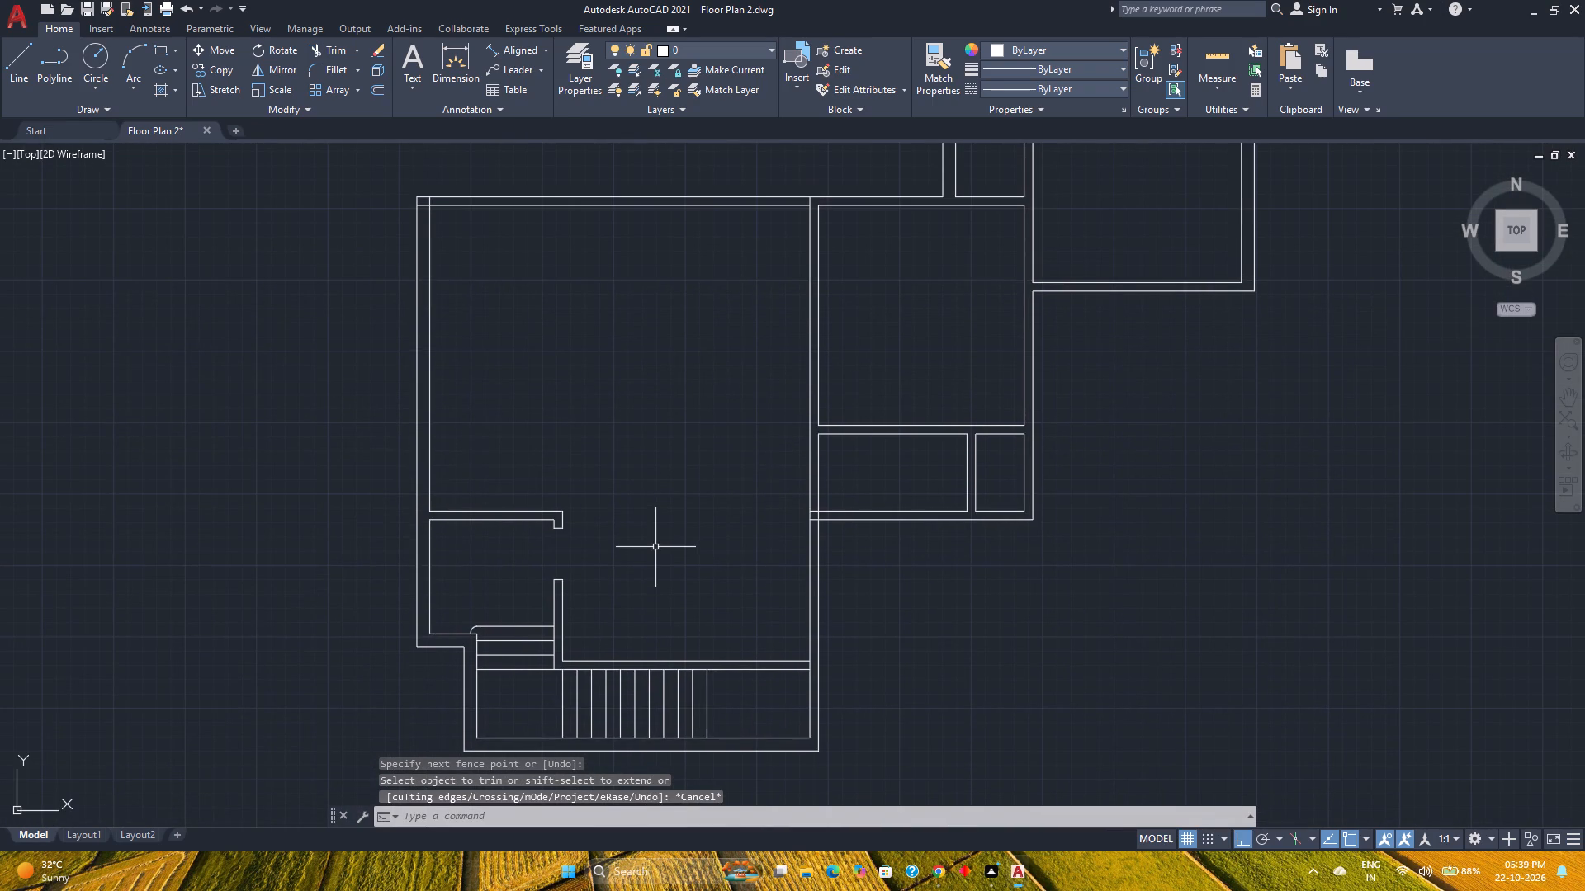
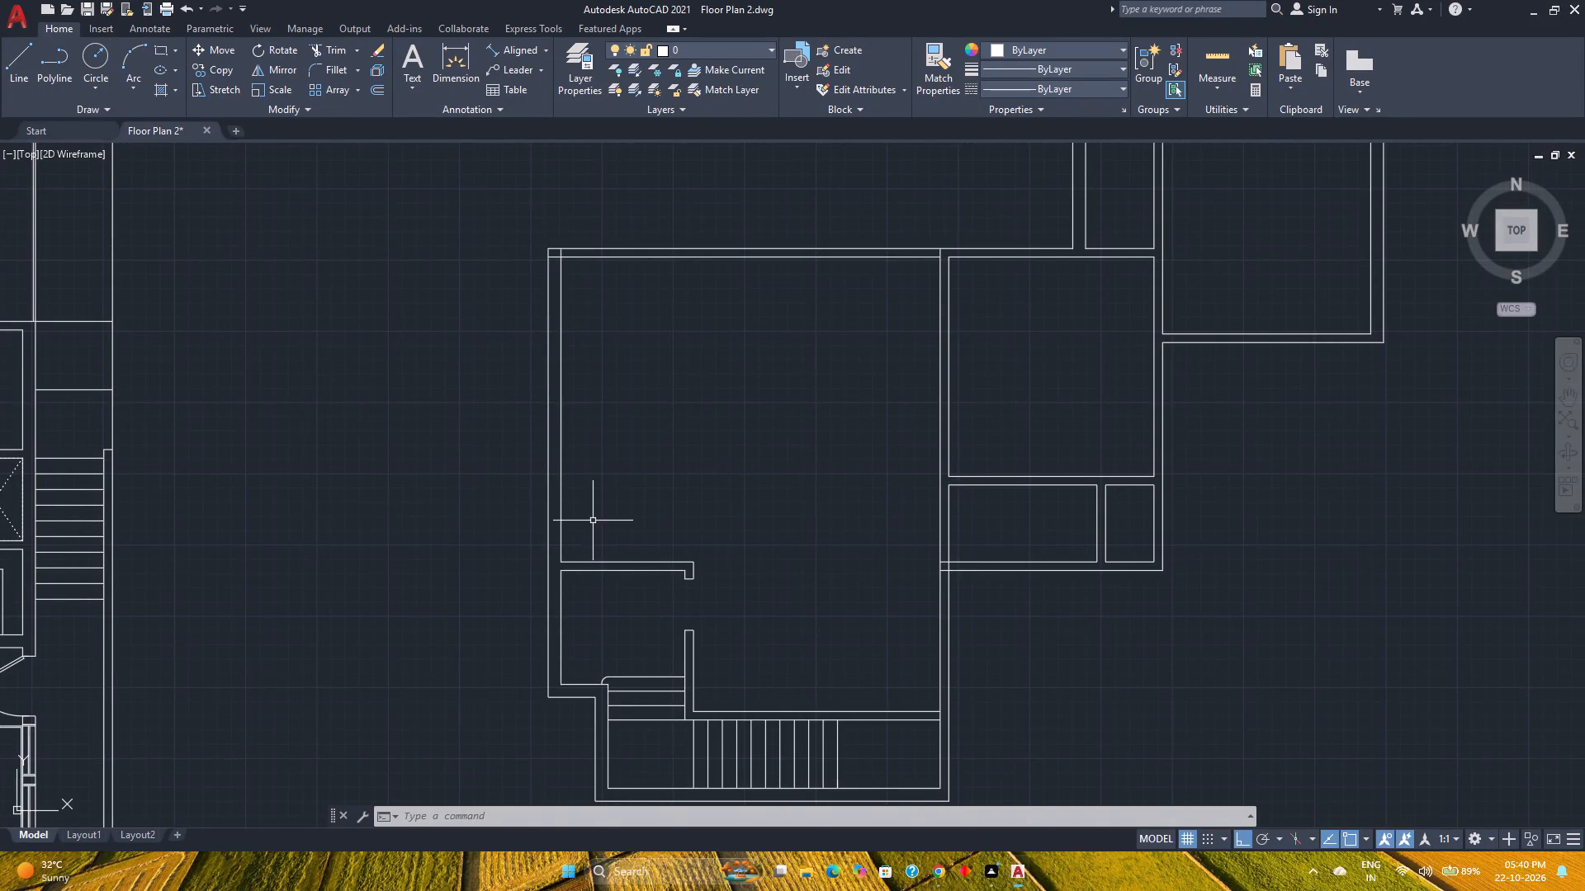
Measure the large room's interior width and depth in the second floor plan with quick measurement.
{"action": "scroll", "coordinate": [594, 522], "scroll_direction": "down", "scroll_amount": 1}
{"action": "scroll", "coordinate": [698, 571], "scroll_direction": "up", "scroll_amount": 1}
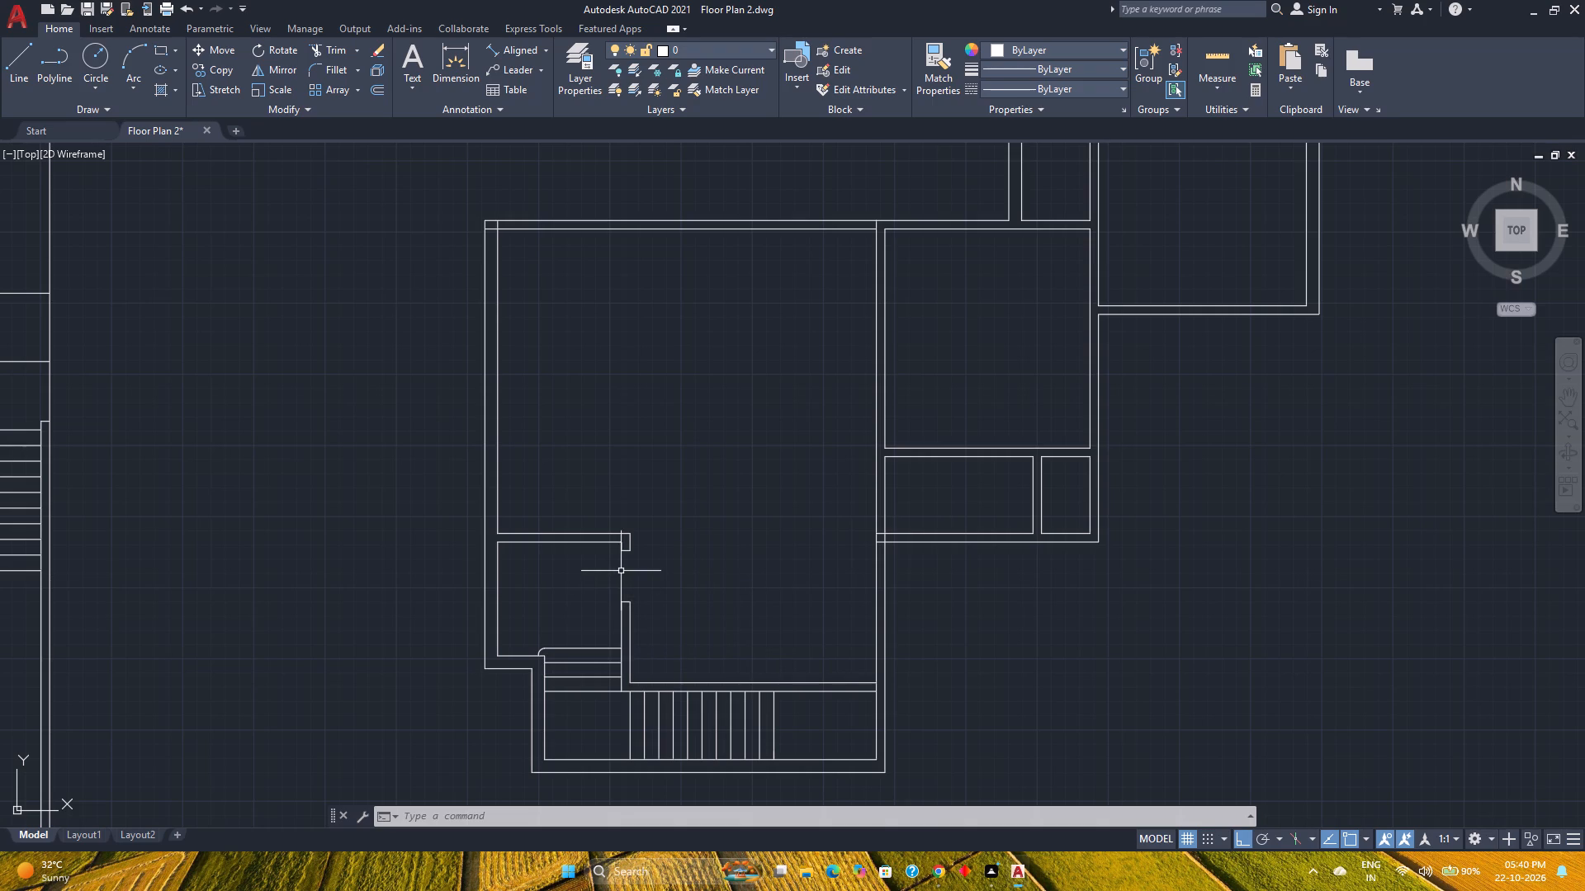
{"action": "scroll", "coordinate": [621, 570], "scroll_direction": "up", "scroll_amount": 2}
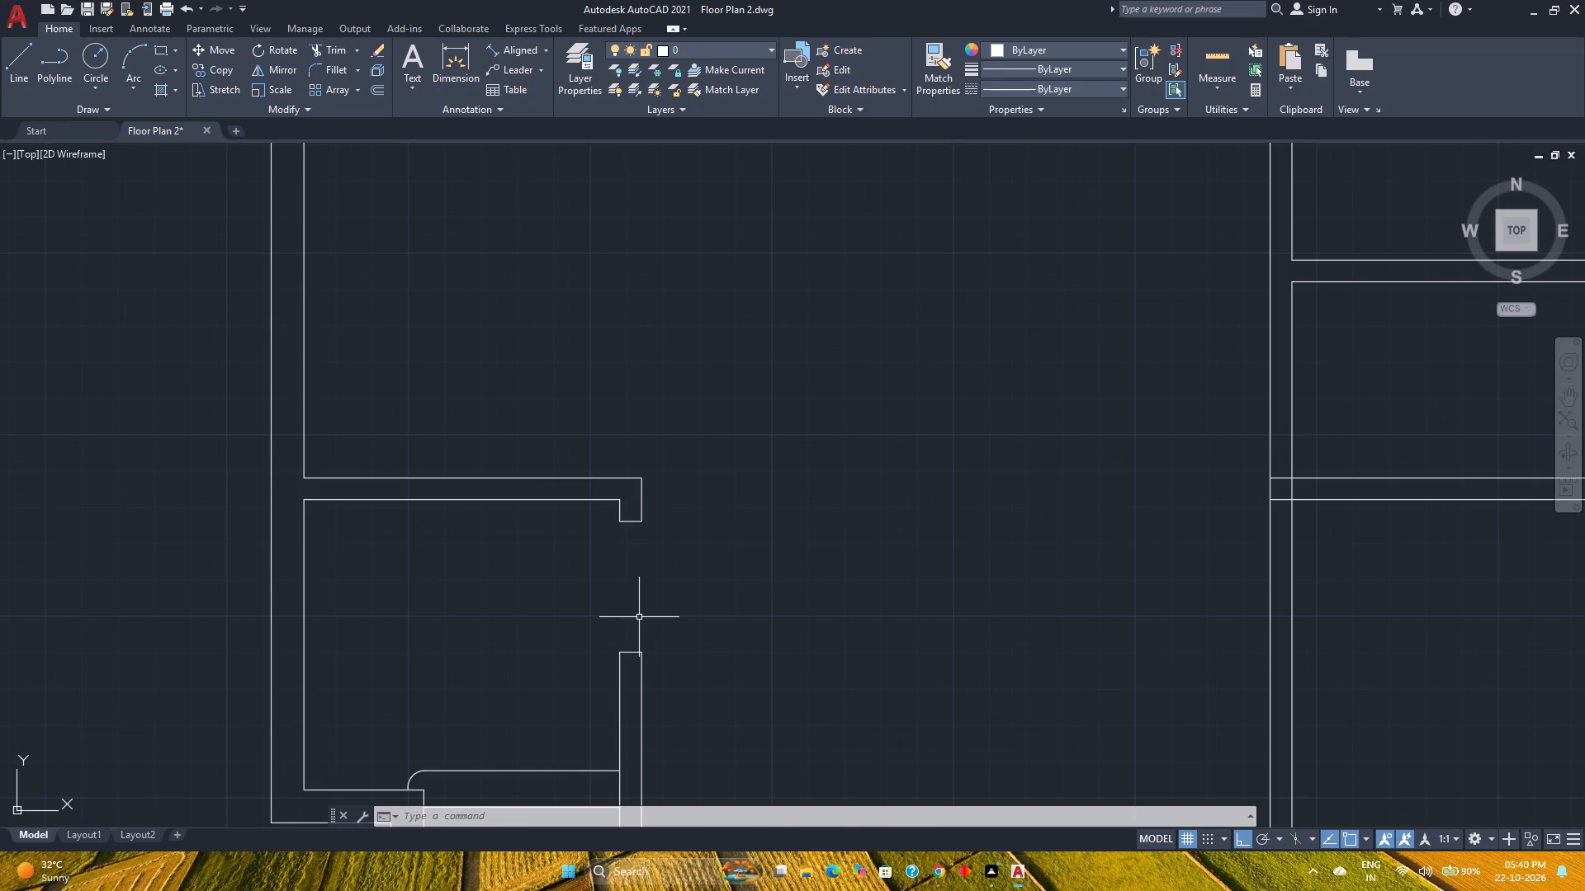
{"action": "scroll", "coordinate": [639, 617], "scroll_direction": "down", "scroll_amount": 2}
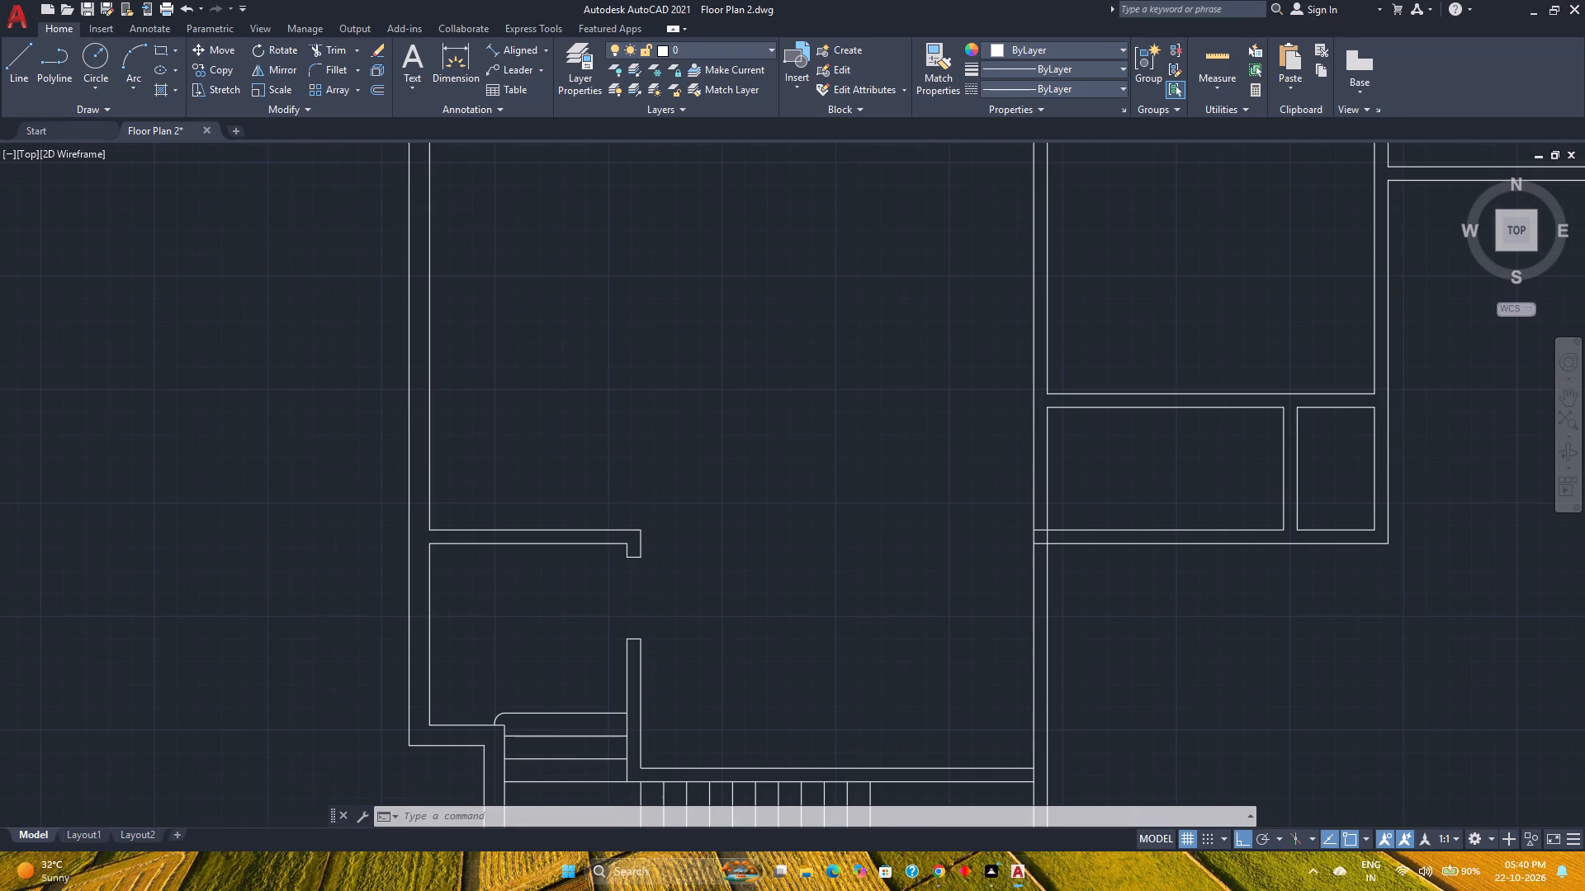
{"action": "scroll", "coordinate": [646, 625], "scroll_direction": "down", "scroll_amount": 1}
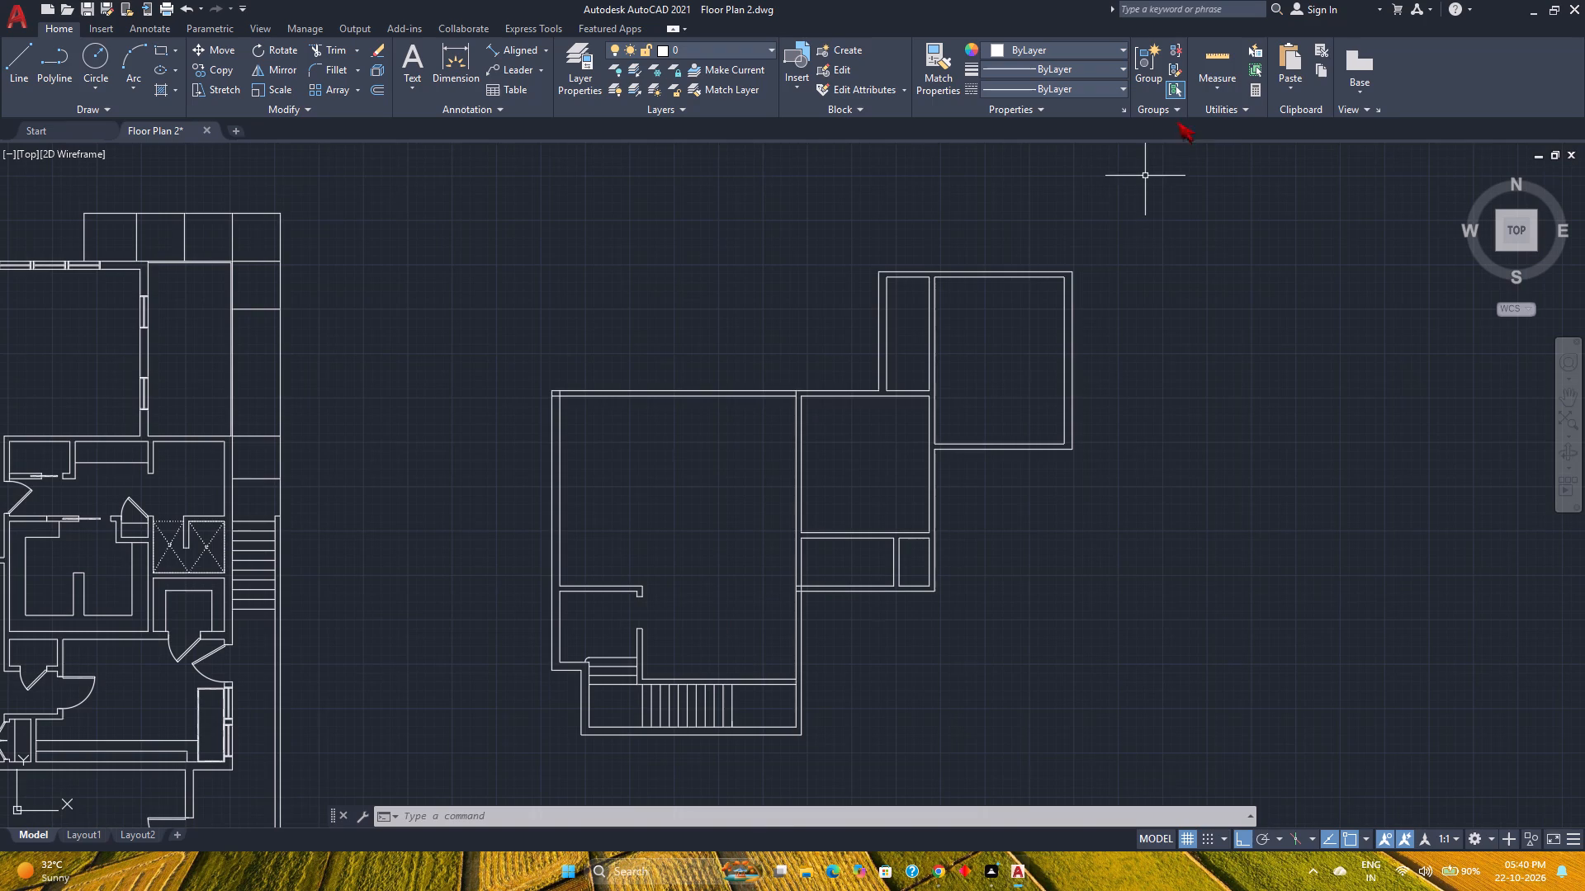
{"action": "left_click", "coordinate": [1211, 62]}
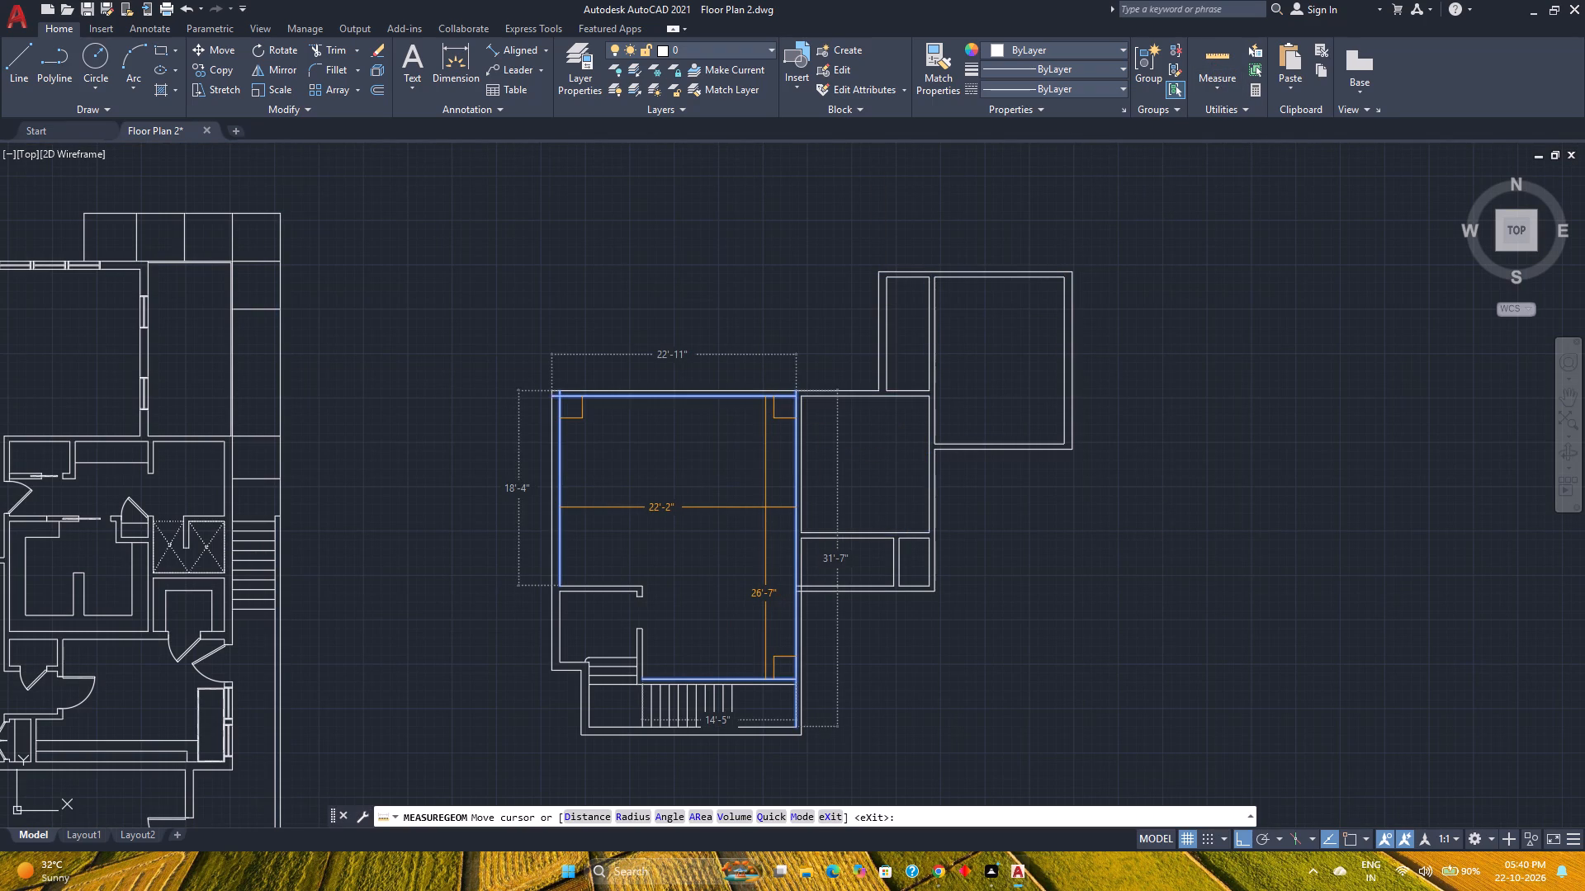
{"action": "key", "text": "Escape"}
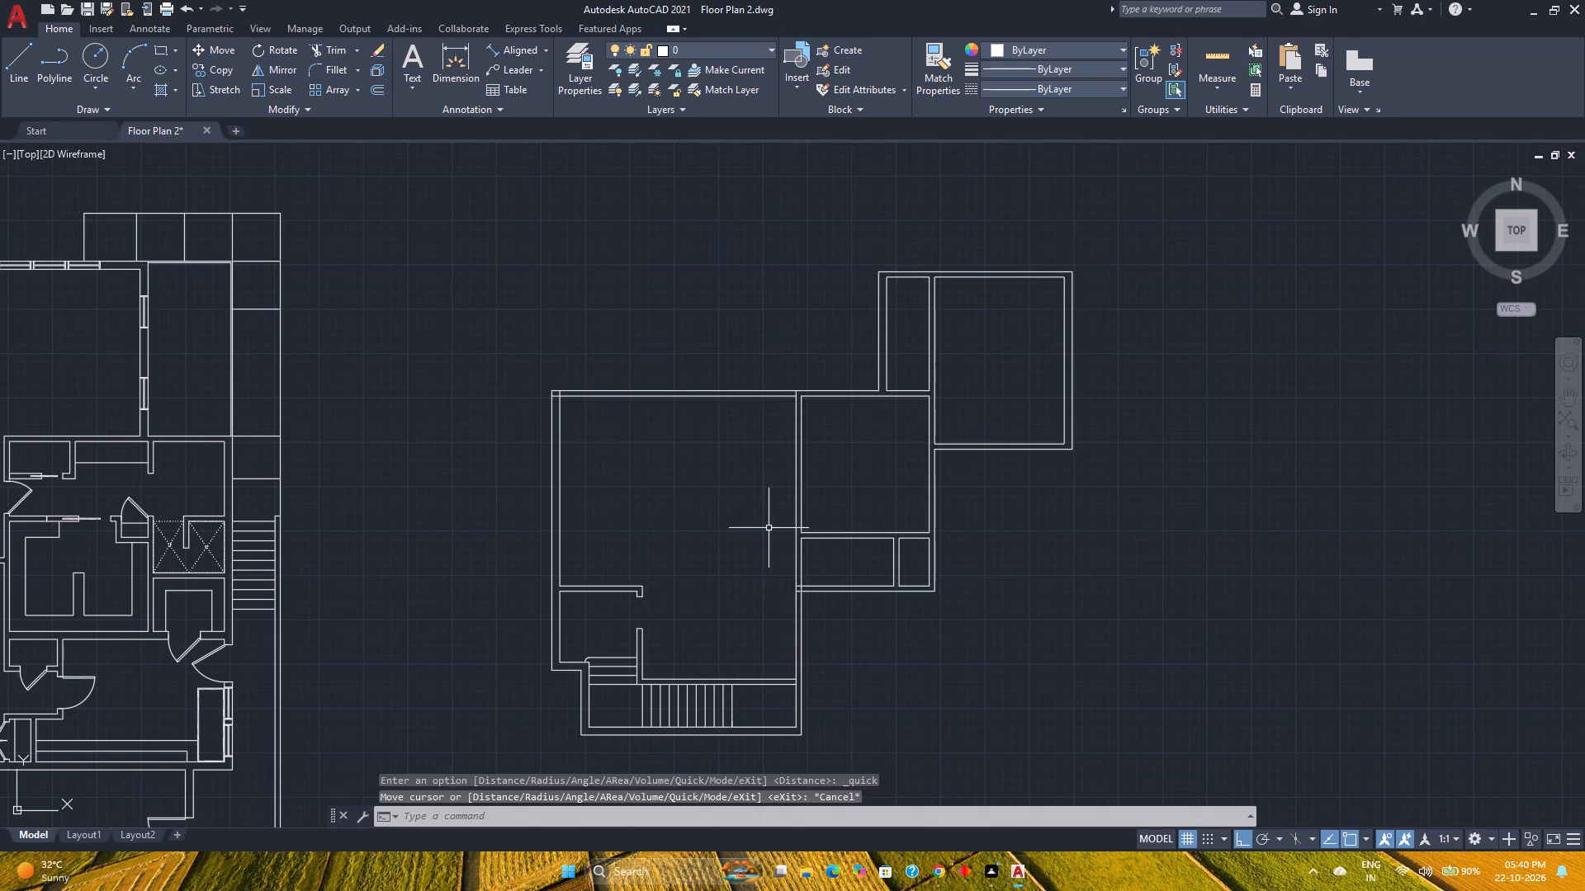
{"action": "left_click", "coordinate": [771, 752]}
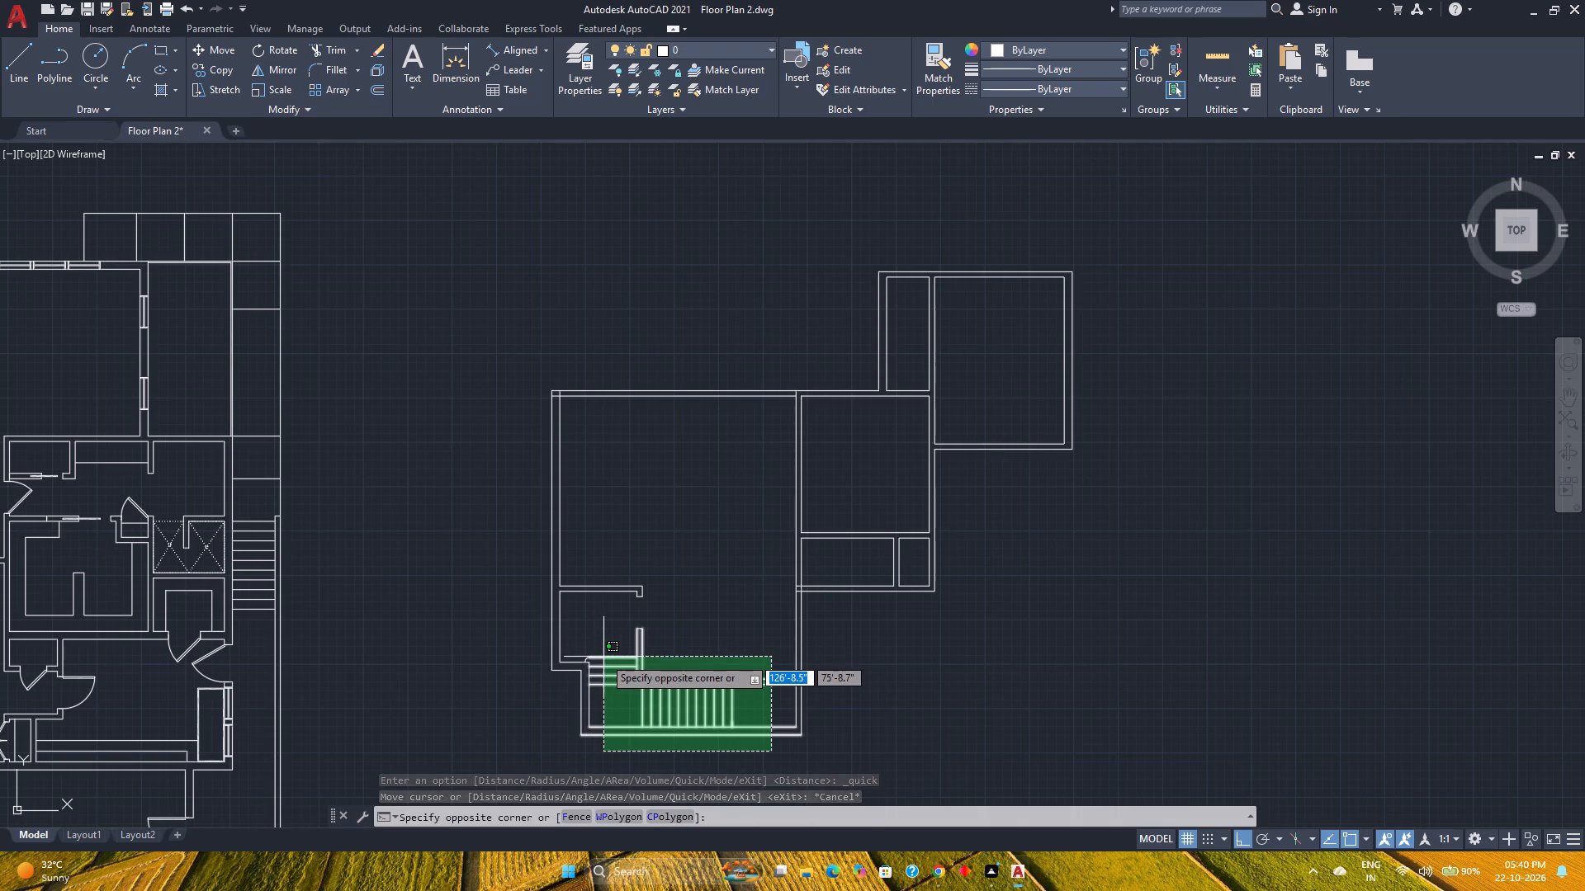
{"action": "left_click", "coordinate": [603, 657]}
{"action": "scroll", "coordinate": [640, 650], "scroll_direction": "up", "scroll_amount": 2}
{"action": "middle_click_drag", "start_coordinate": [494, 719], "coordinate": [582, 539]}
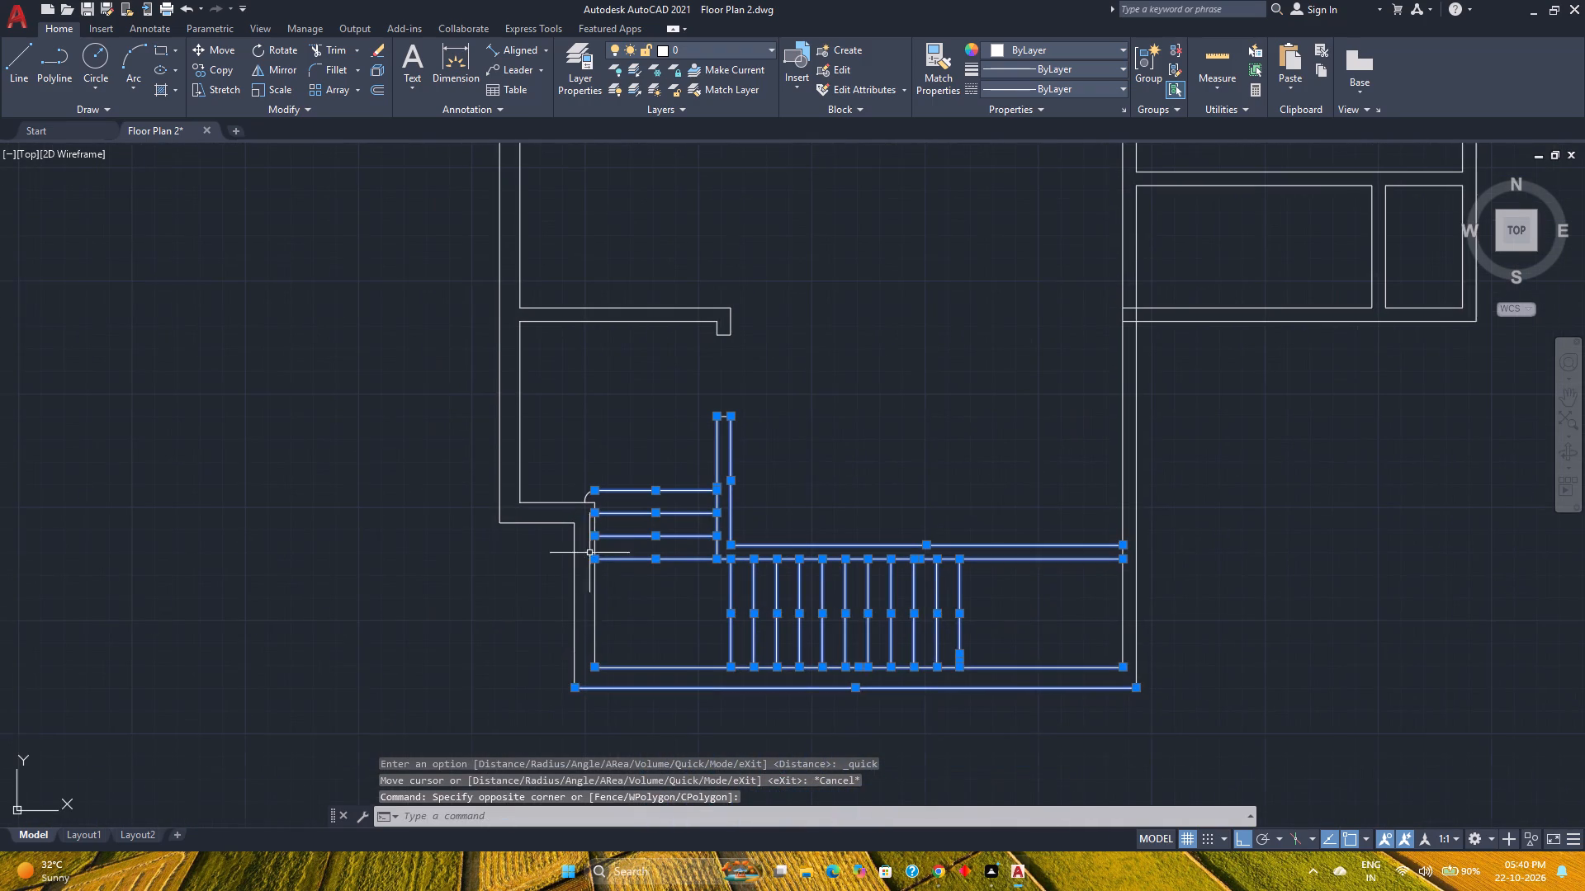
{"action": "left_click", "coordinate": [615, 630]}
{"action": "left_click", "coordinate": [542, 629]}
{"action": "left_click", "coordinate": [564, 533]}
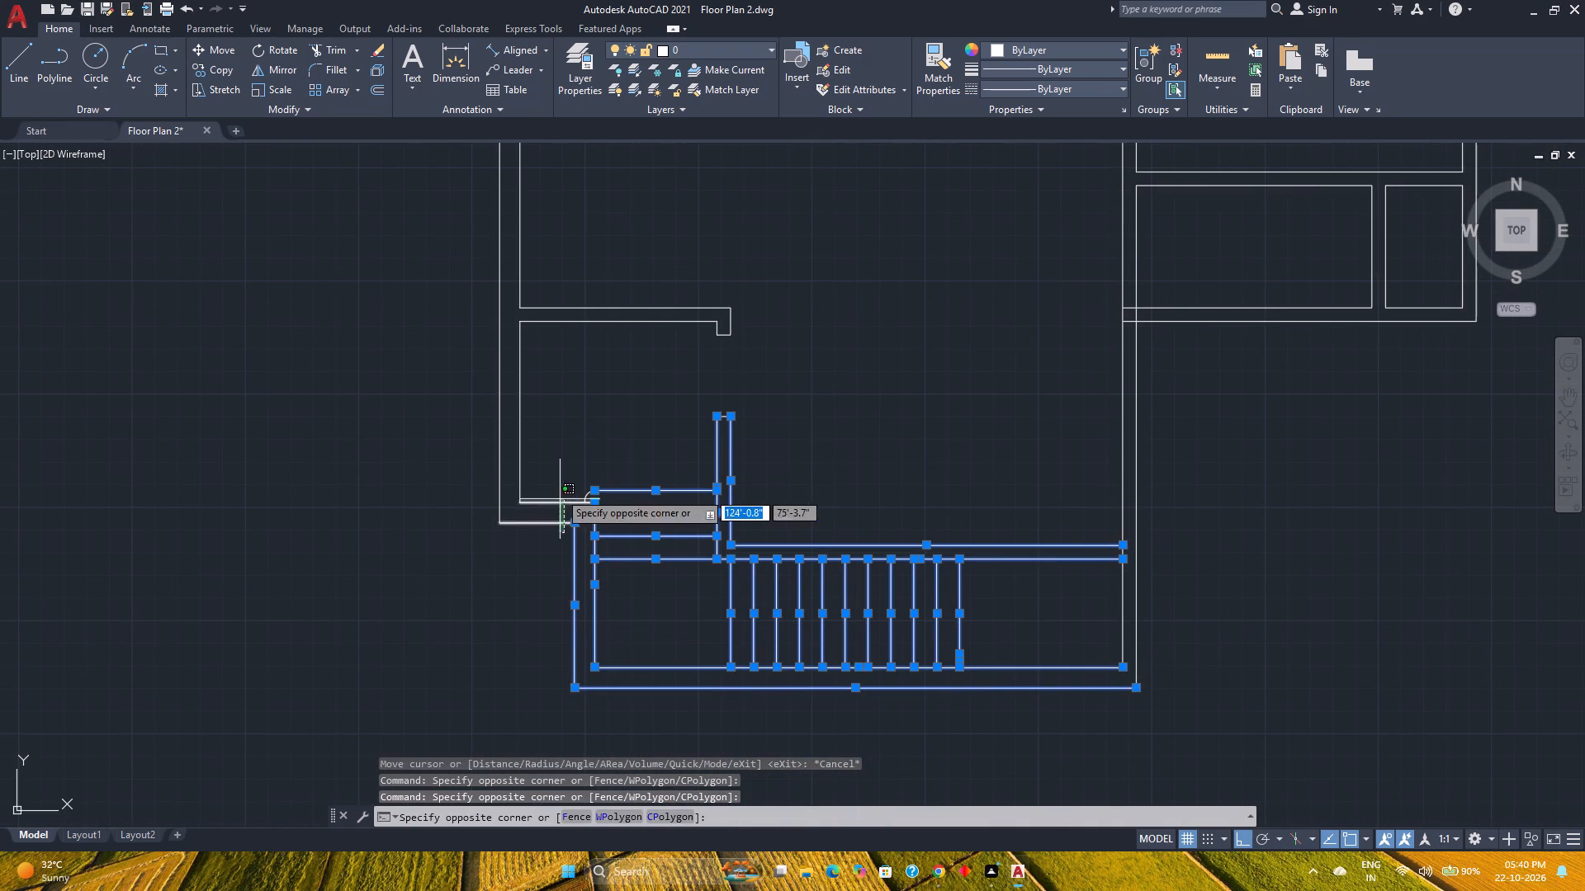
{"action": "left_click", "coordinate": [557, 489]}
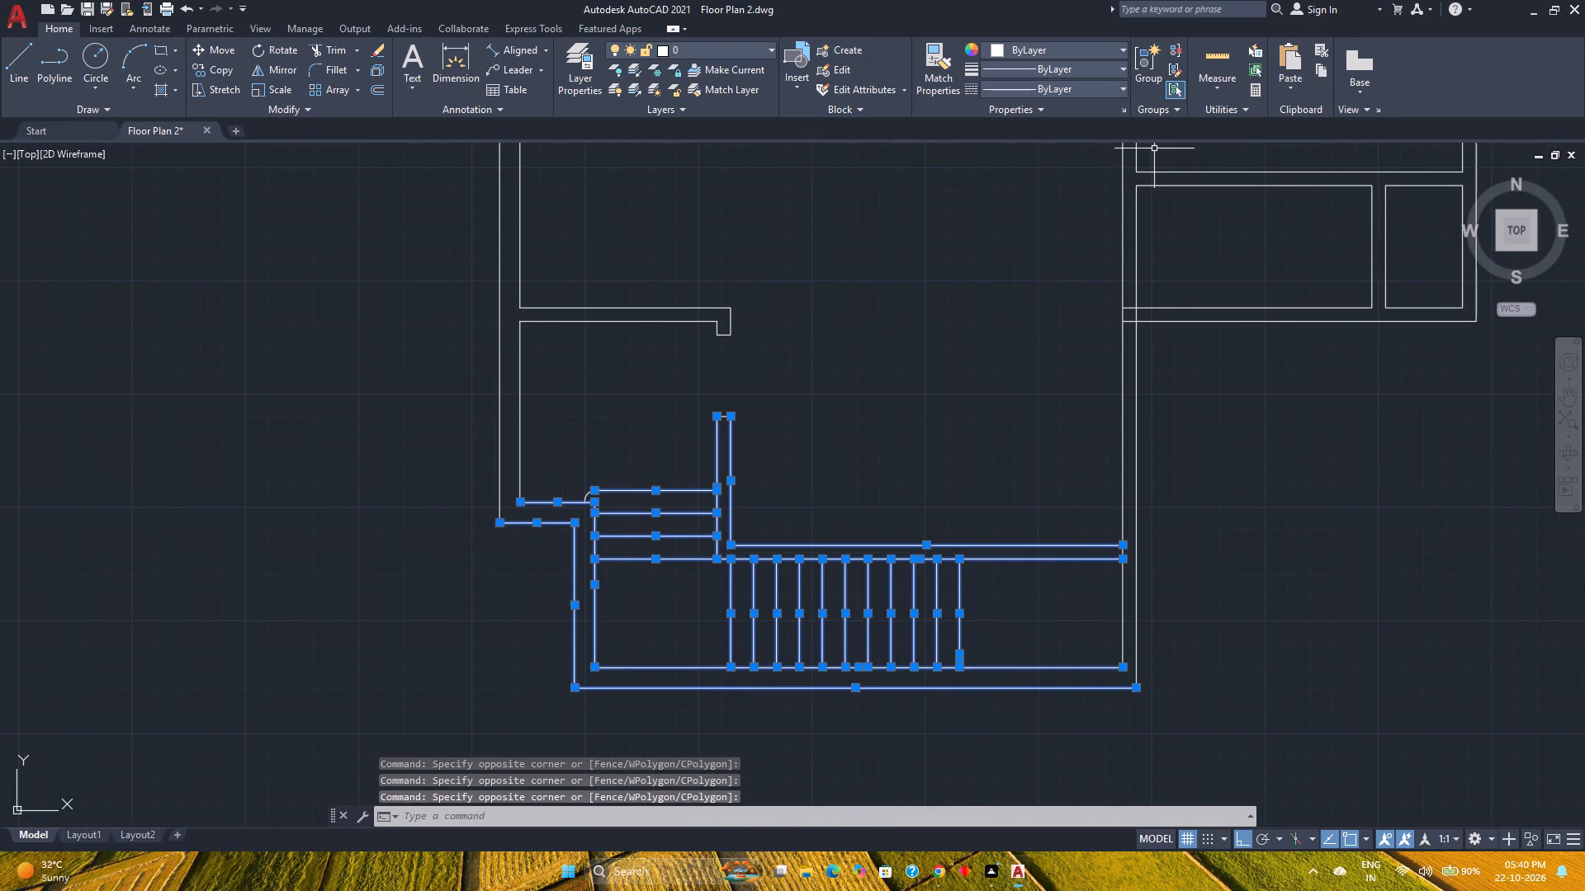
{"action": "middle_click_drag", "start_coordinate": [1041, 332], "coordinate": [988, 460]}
Measure the large room's interior width and depth again with quick measurement.
{"action": "left_click", "coordinate": [1208, 55]}
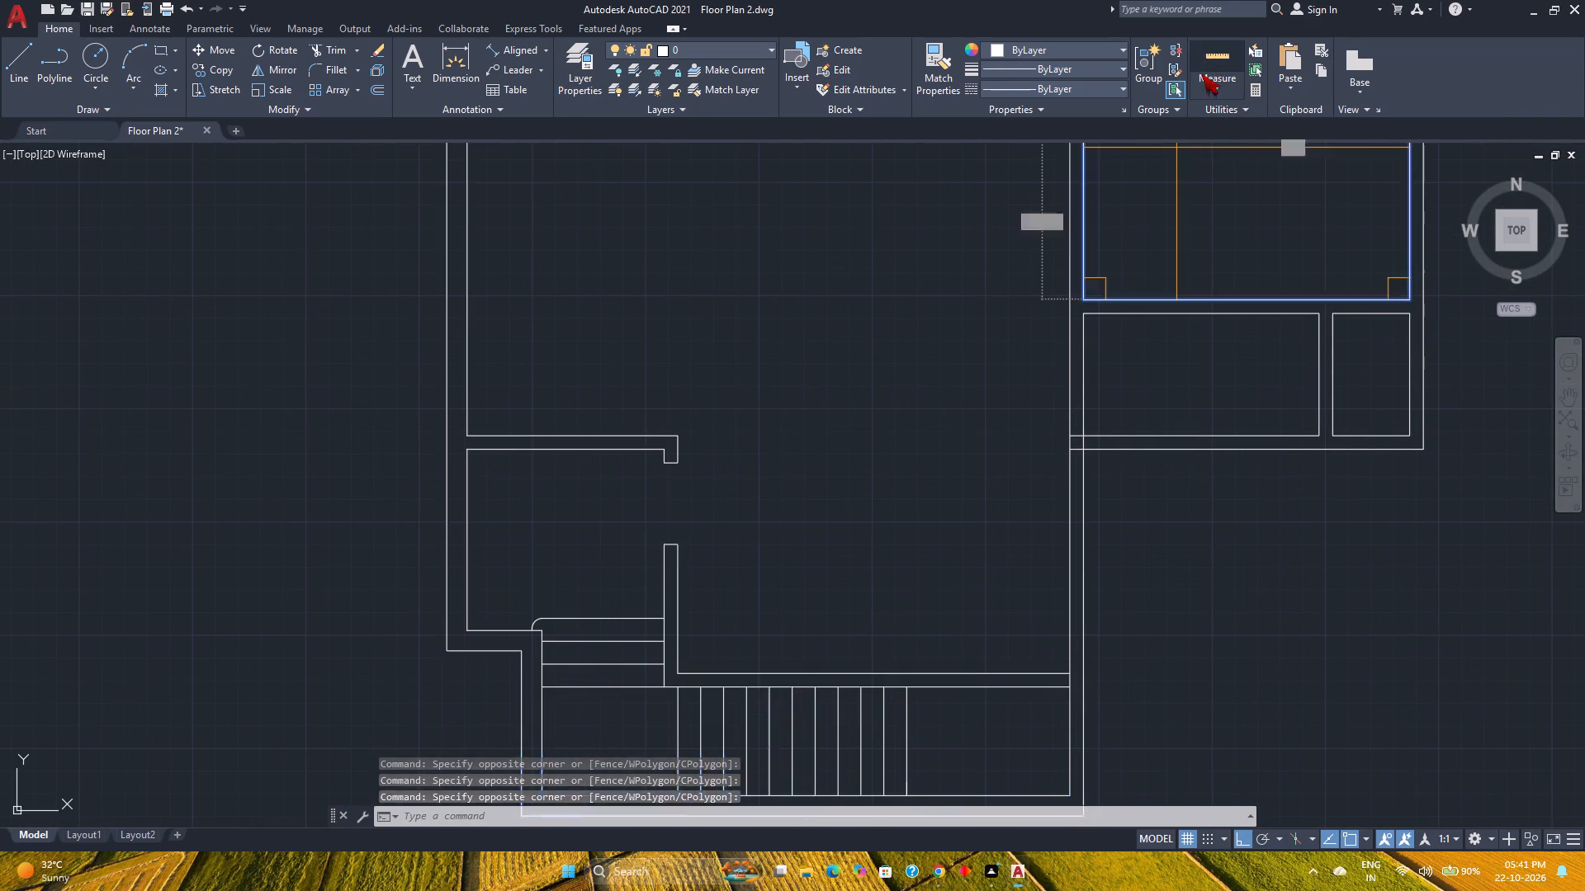
{"action": "scroll", "coordinate": [974, 379], "scroll_direction": "down", "scroll_amount": 3}
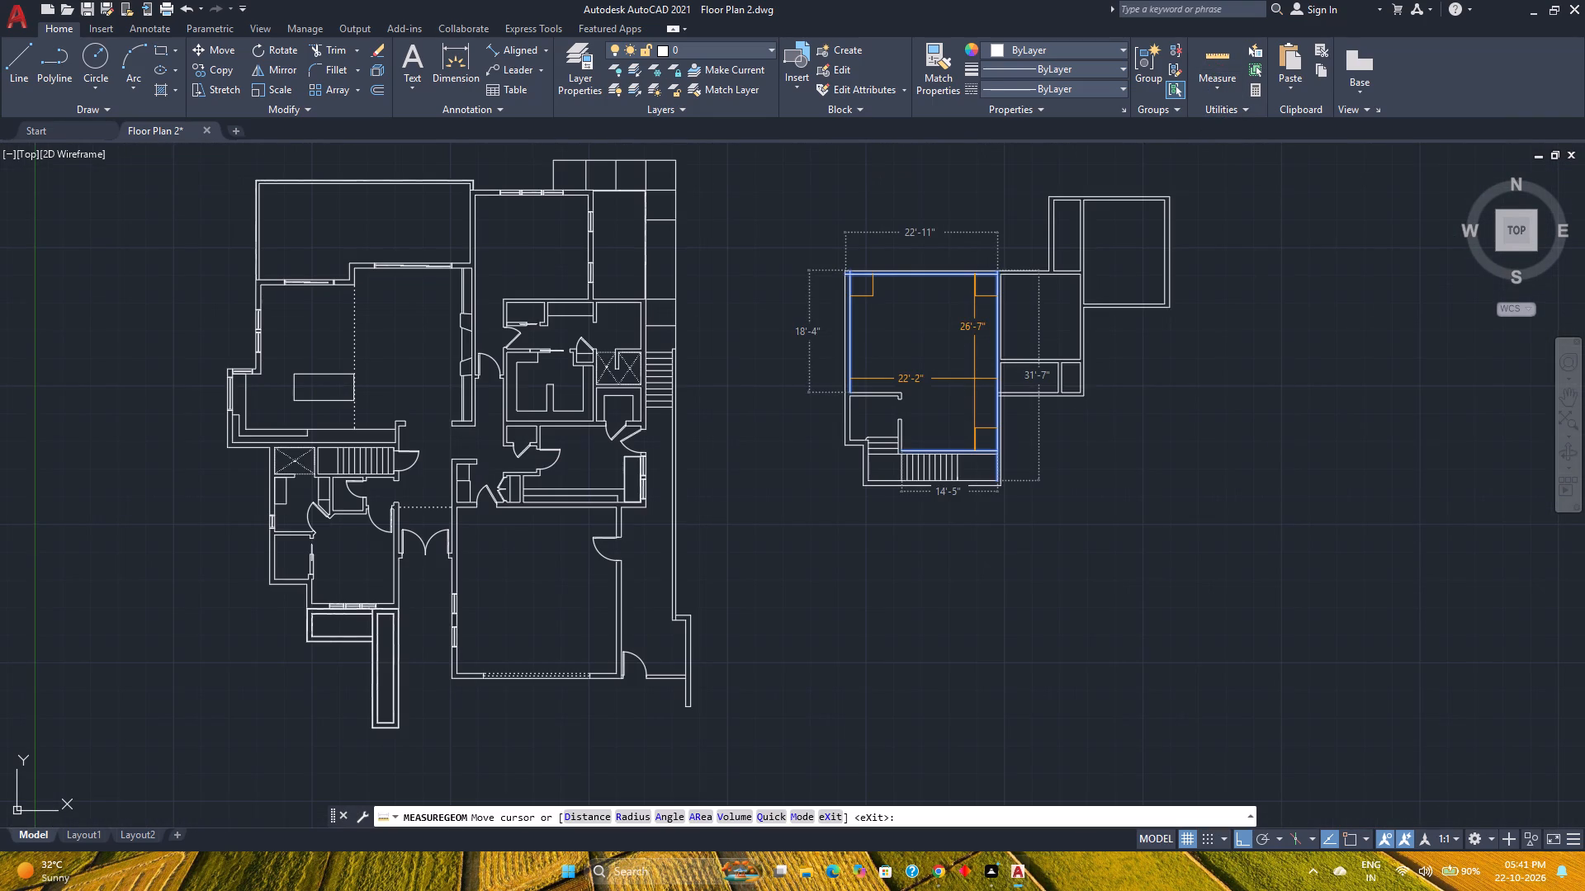
{"action": "key", "text": "Escape"}
Move the staircase, its adjoining 6" walls and the surrounding southern outer walls 1'7" north, leaving the long vertical walls in place.
{"action": "scroll", "coordinate": [972, 398], "scroll_direction": "up", "scroll_amount": 2}
{"action": "middle_click_drag", "start_coordinate": [972, 398], "coordinate": [964, 389]}
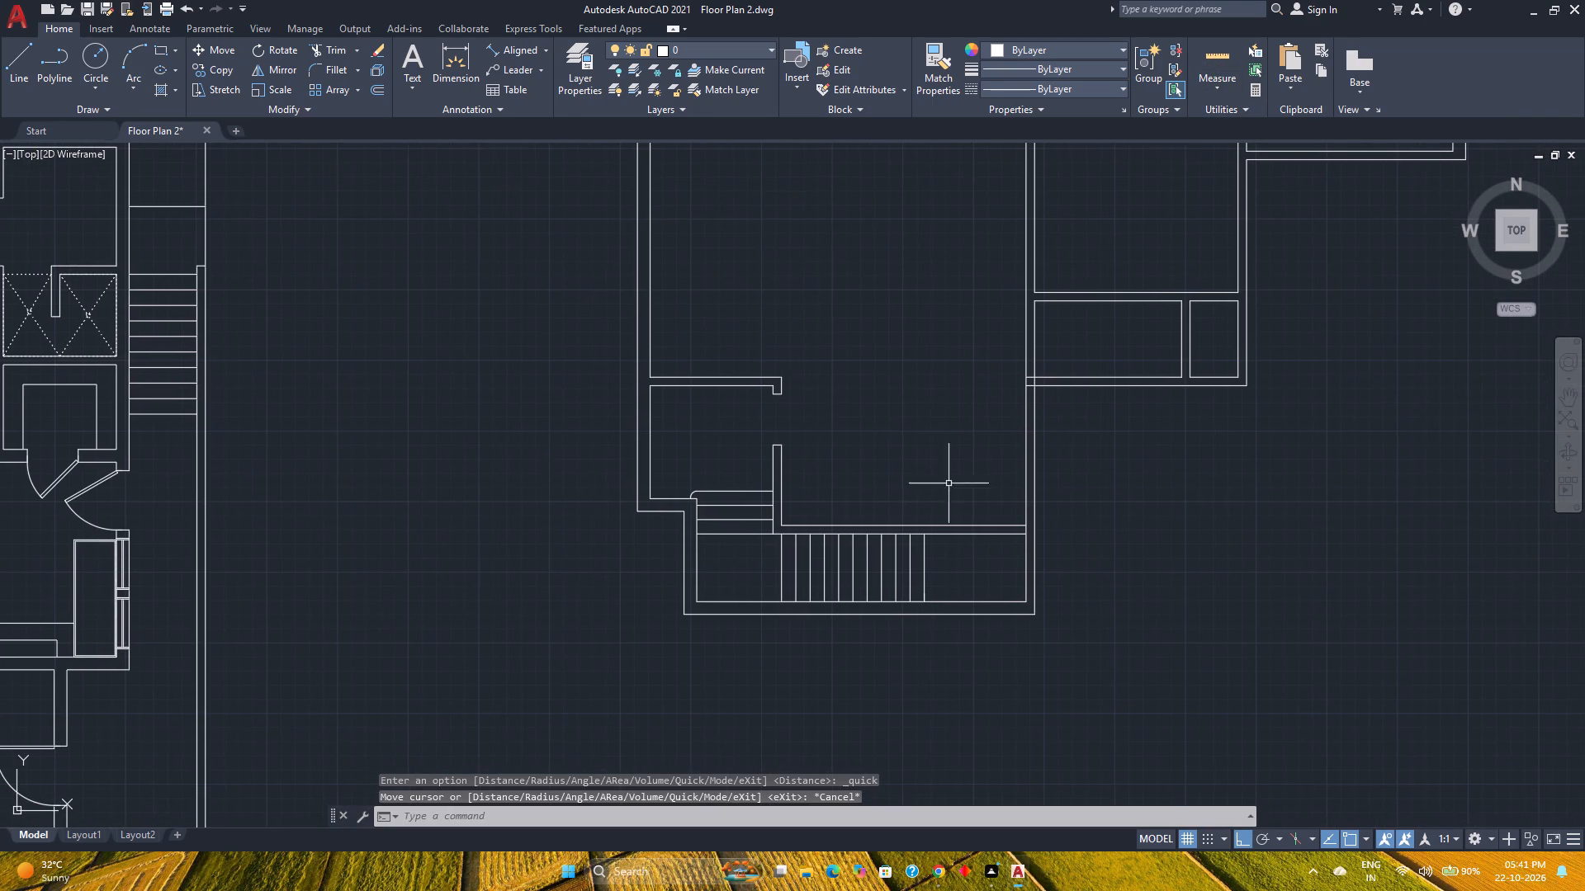
{"action": "left_click", "coordinate": [955, 570]}
{"action": "left_click", "coordinate": [719, 450]}
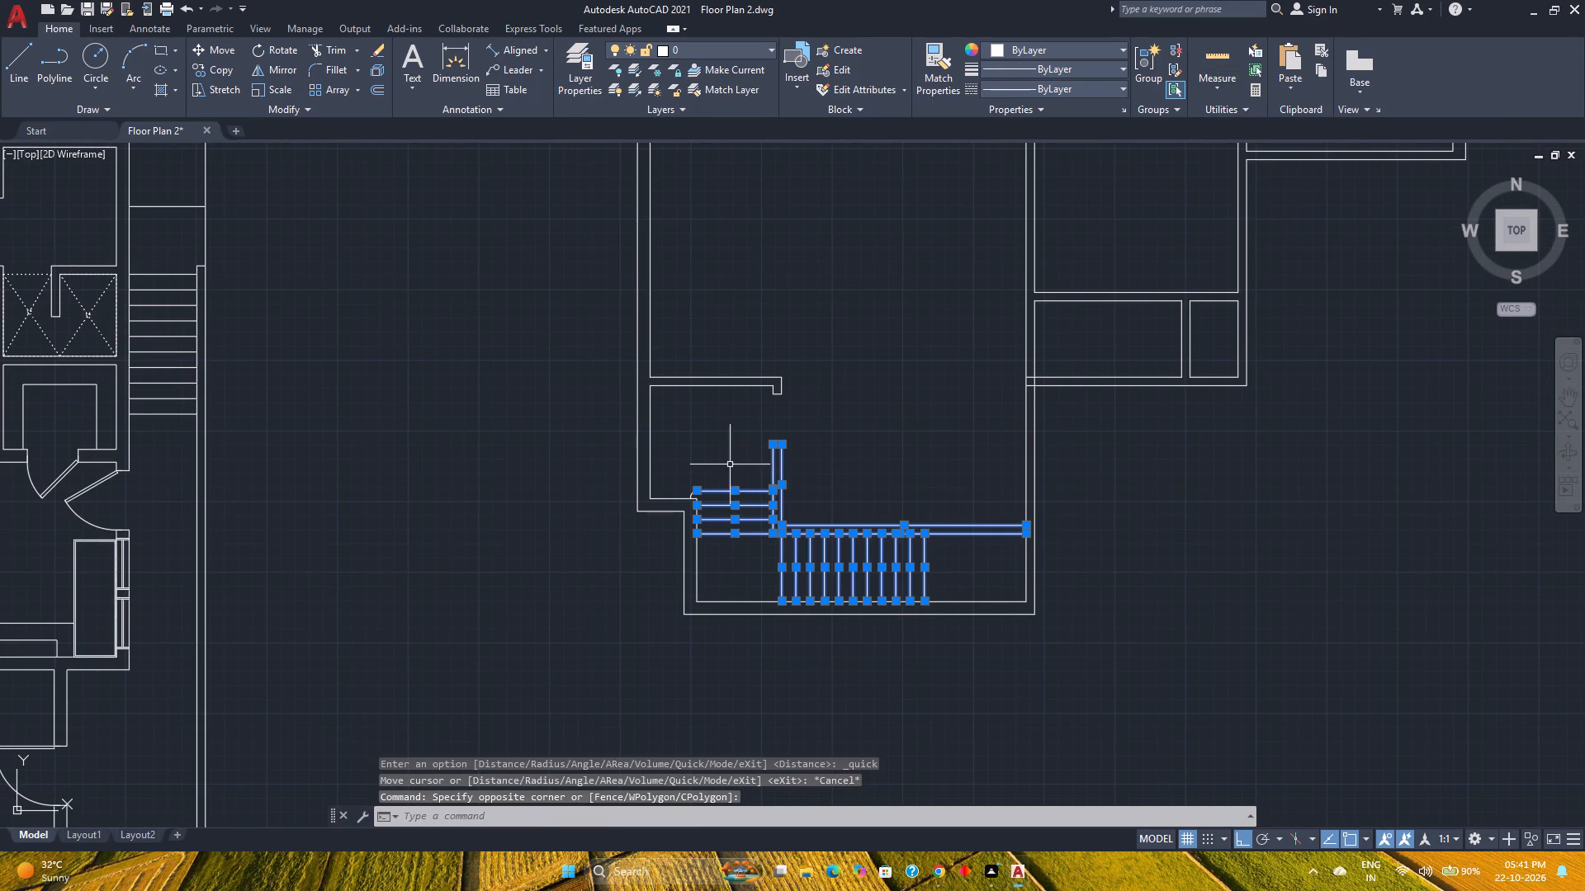
{"action": "left_click", "coordinate": [962, 632]}
{"action": "left_click", "coordinate": [807, 566]}
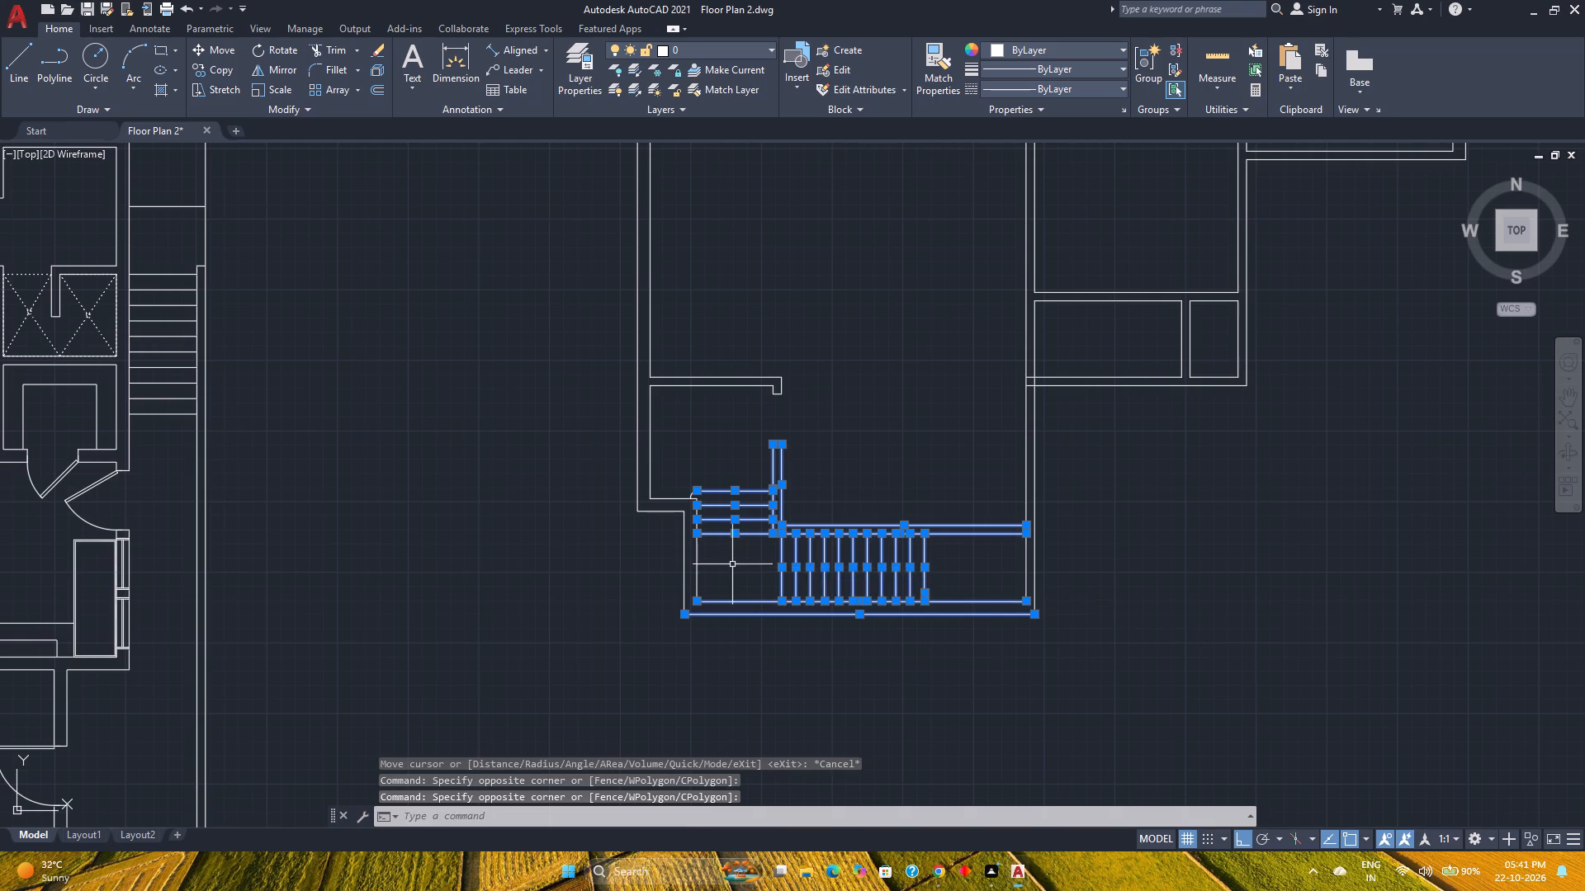
{"action": "left_click", "coordinate": [732, 568]}
{"action": "left_click", "coordinate": [677, 487]}
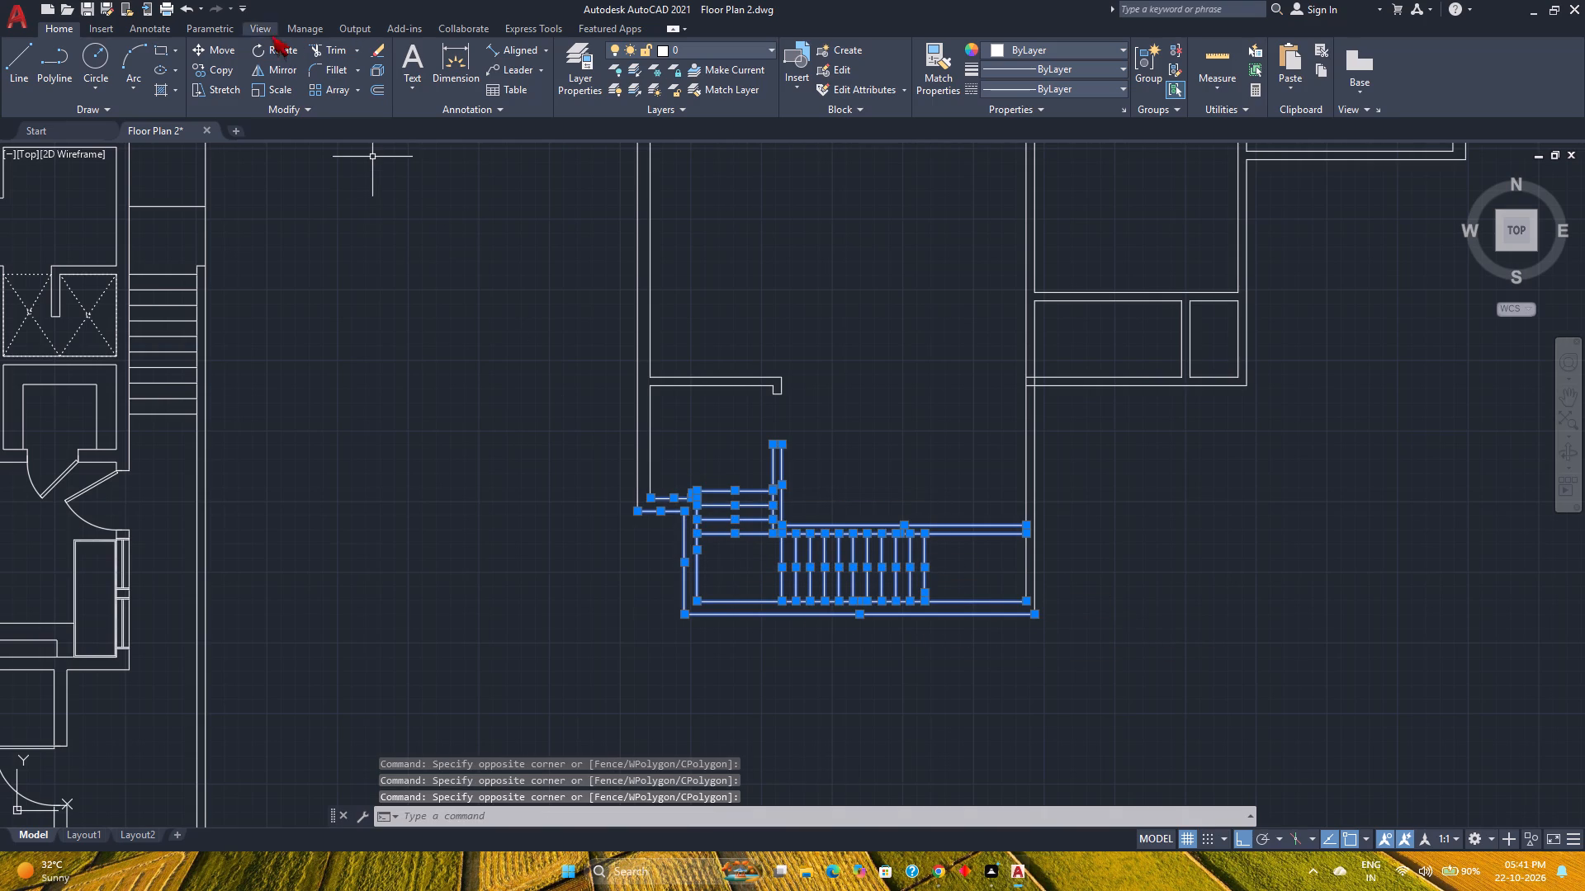
{"action": "left_click", "coordinate": [228, 40]}
{"action": "left_click", "coordinate": [223, 48]}
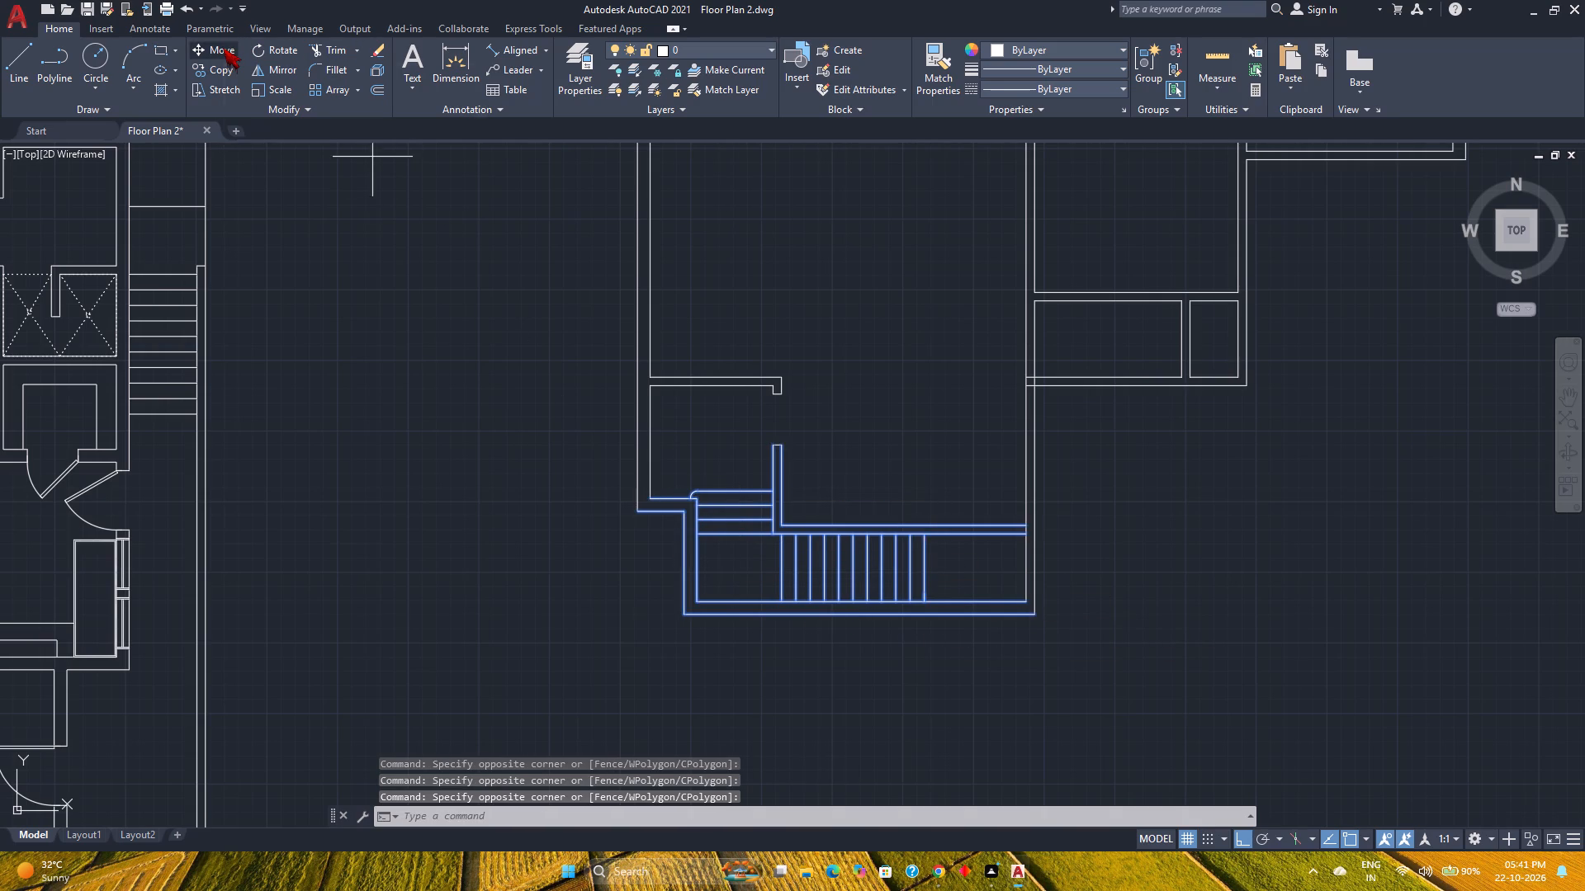
{"action": "scroll", "coordinate": [1017, 521], "scroll_direction": "up", "scroll_amount": 3}
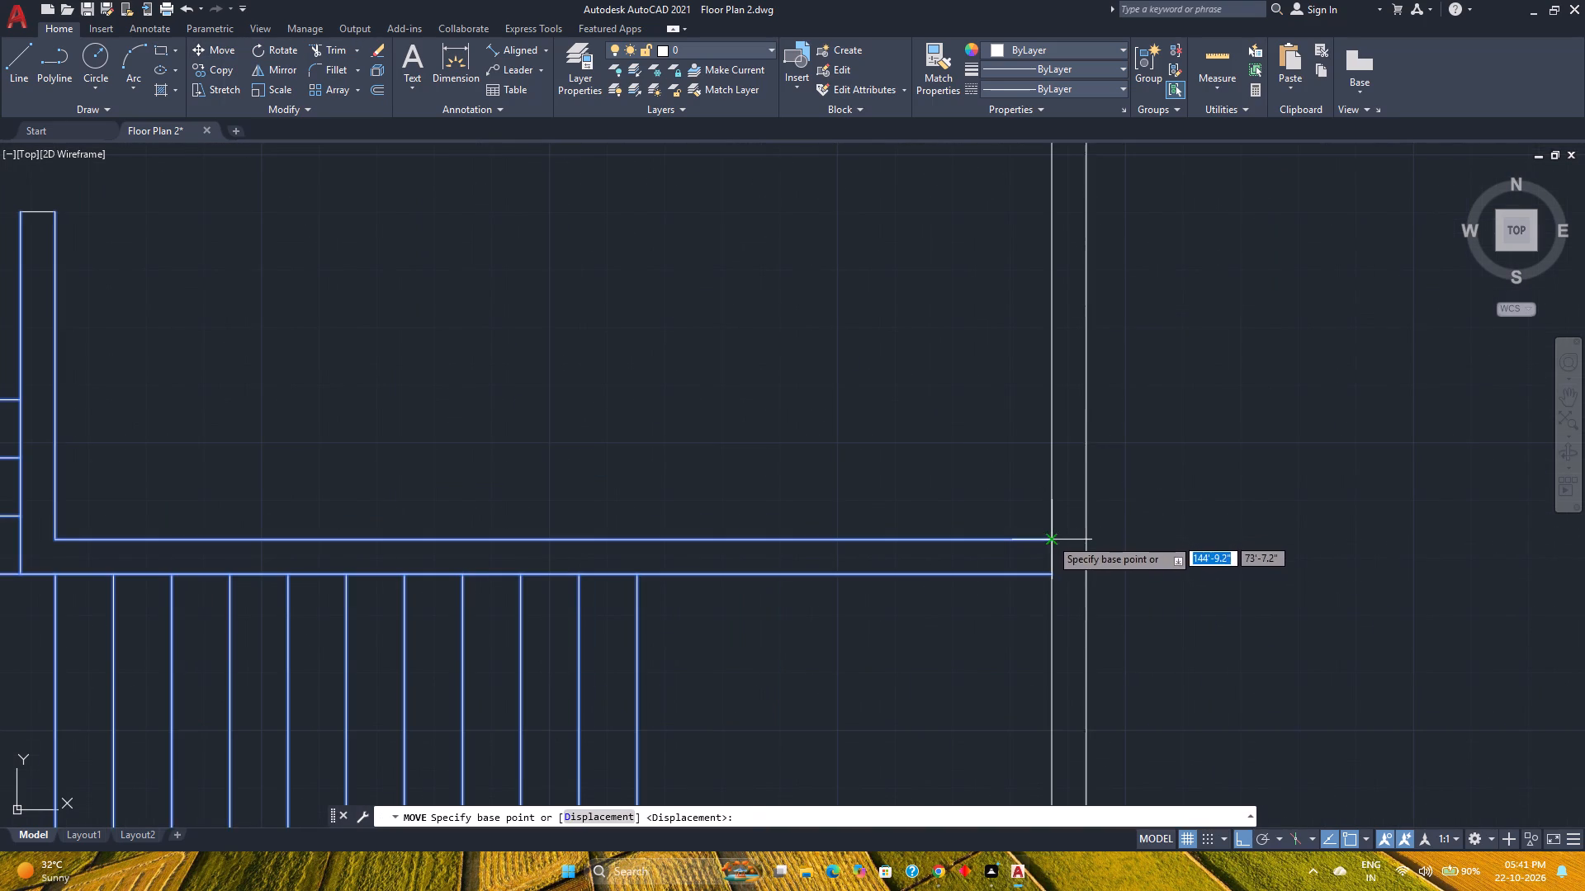
{"action": "left_click", "coordinate": [1051, 538]}
{"action": "type", "text": "1'7\""}
{"action": "key", "text": "Return"}
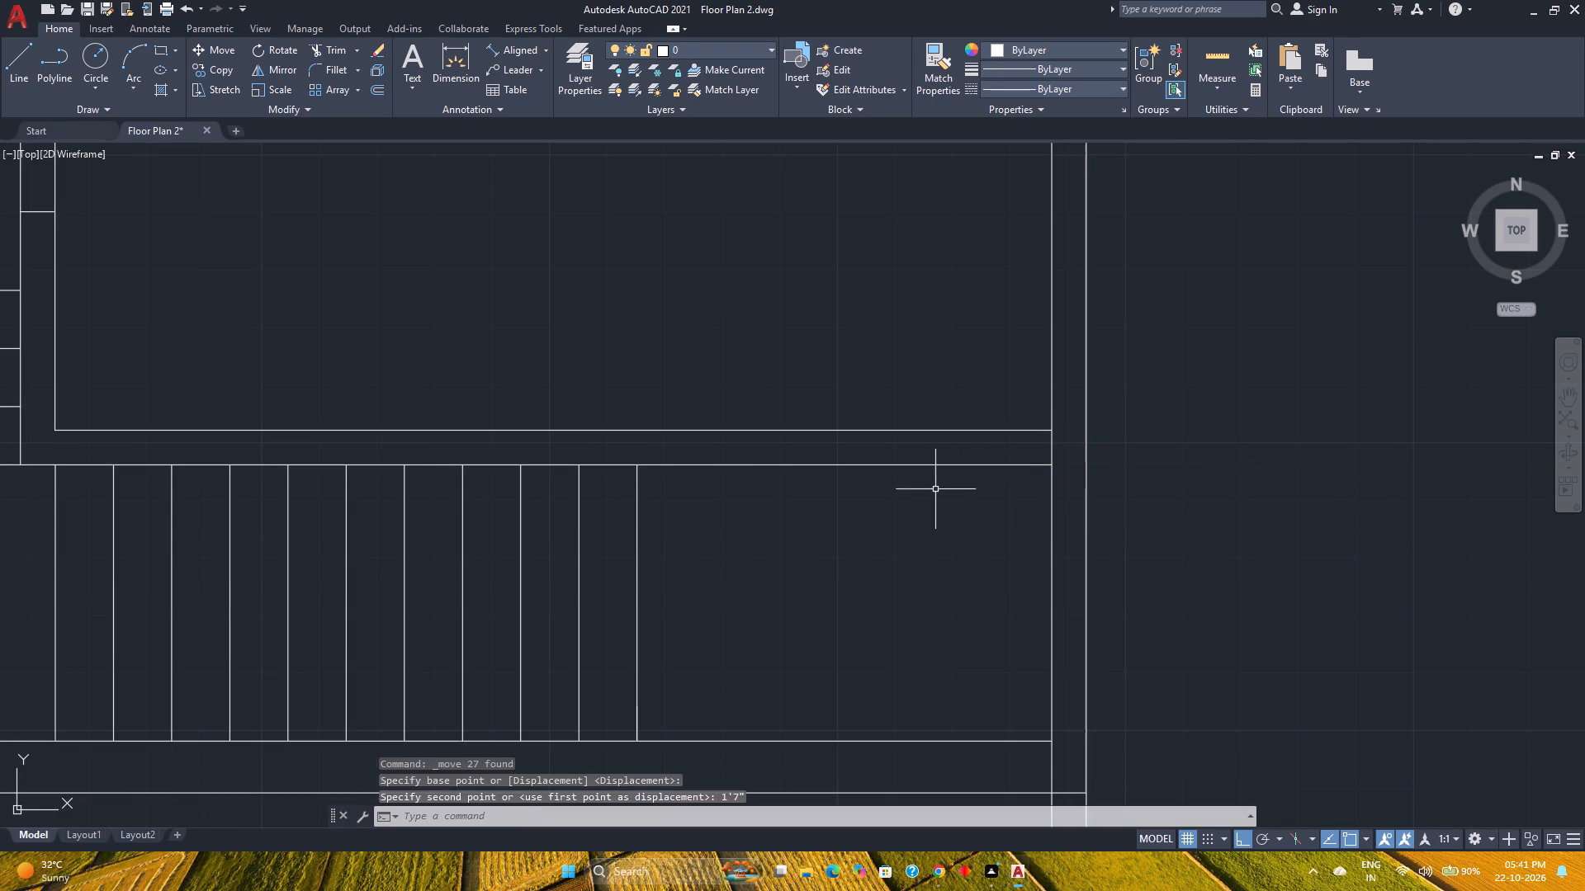
Measure the large room's interior dimensions after moving the staircase block.
{"action": "scroll", "coordinate": [930, 492], "scroll_direction": "down", "scroll_amount": 3}
{"action": "middle_click_drag", "start_coordinate": [917, 445], "coordinate": [932, 499]}
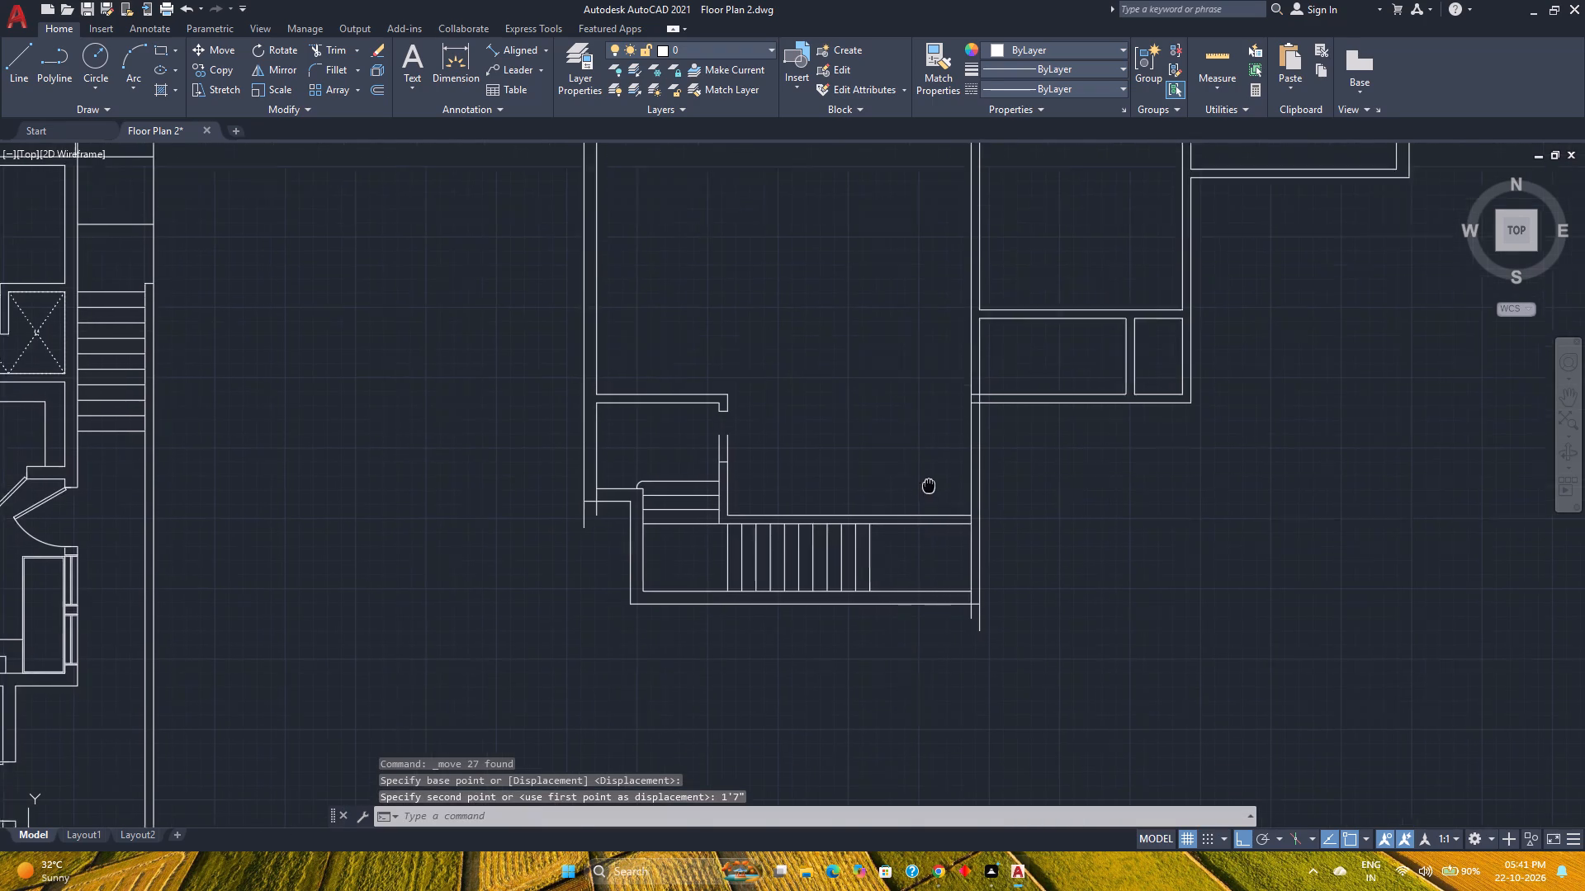
{"action": "middle_click_drag", "start_coordinate": [932, 499], "coordinate": [940, 592]}
{"action": "left_click", "coordinate": [1204, 63]}
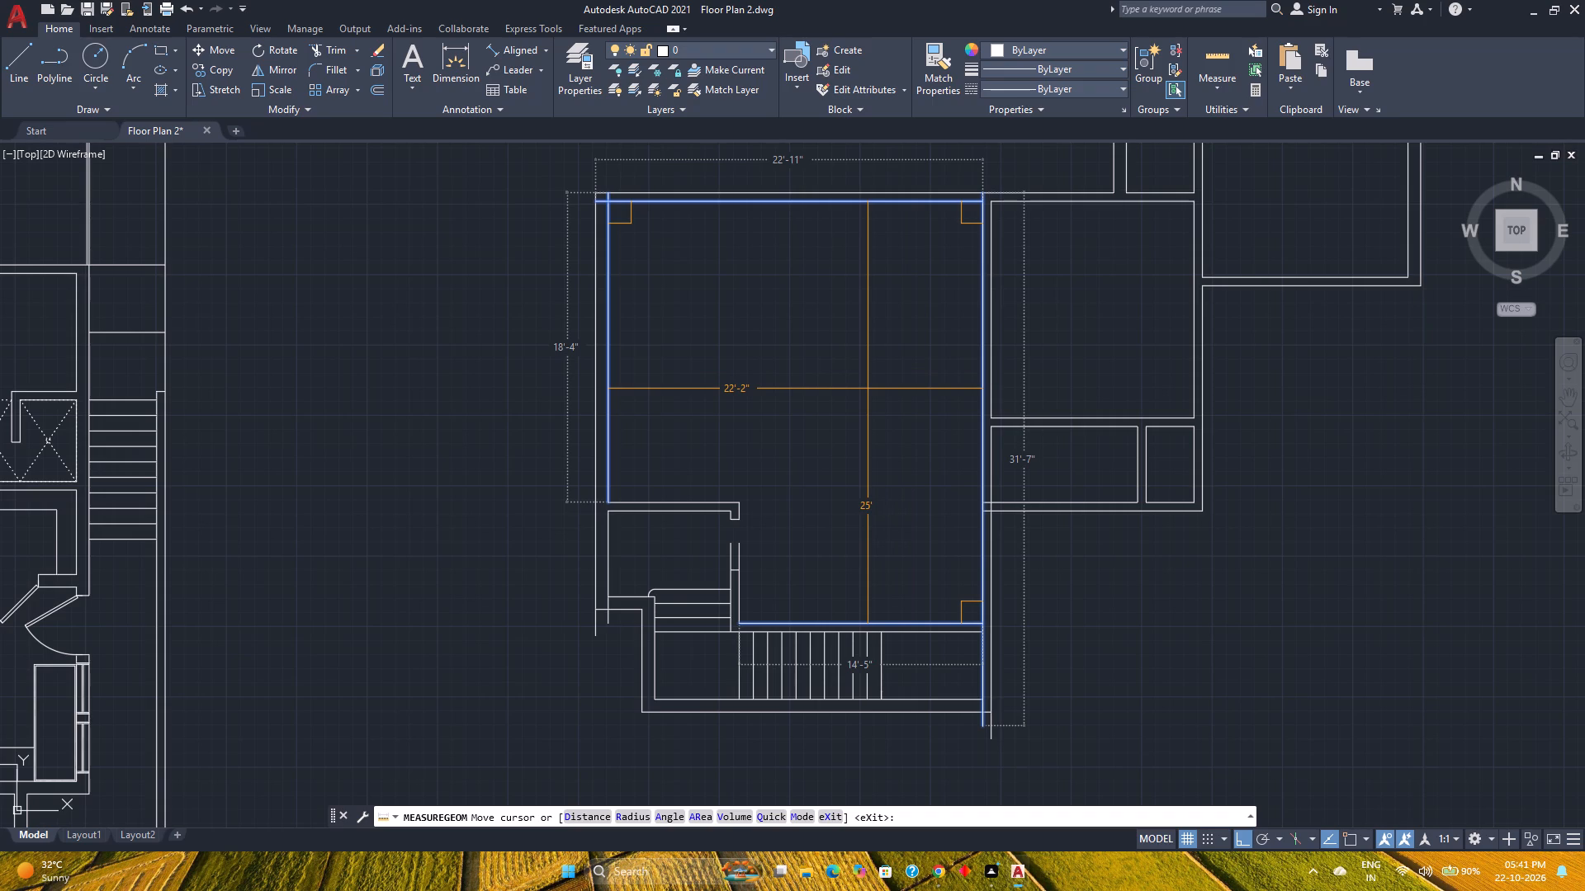
{"action": "key", "text": "Escape"}
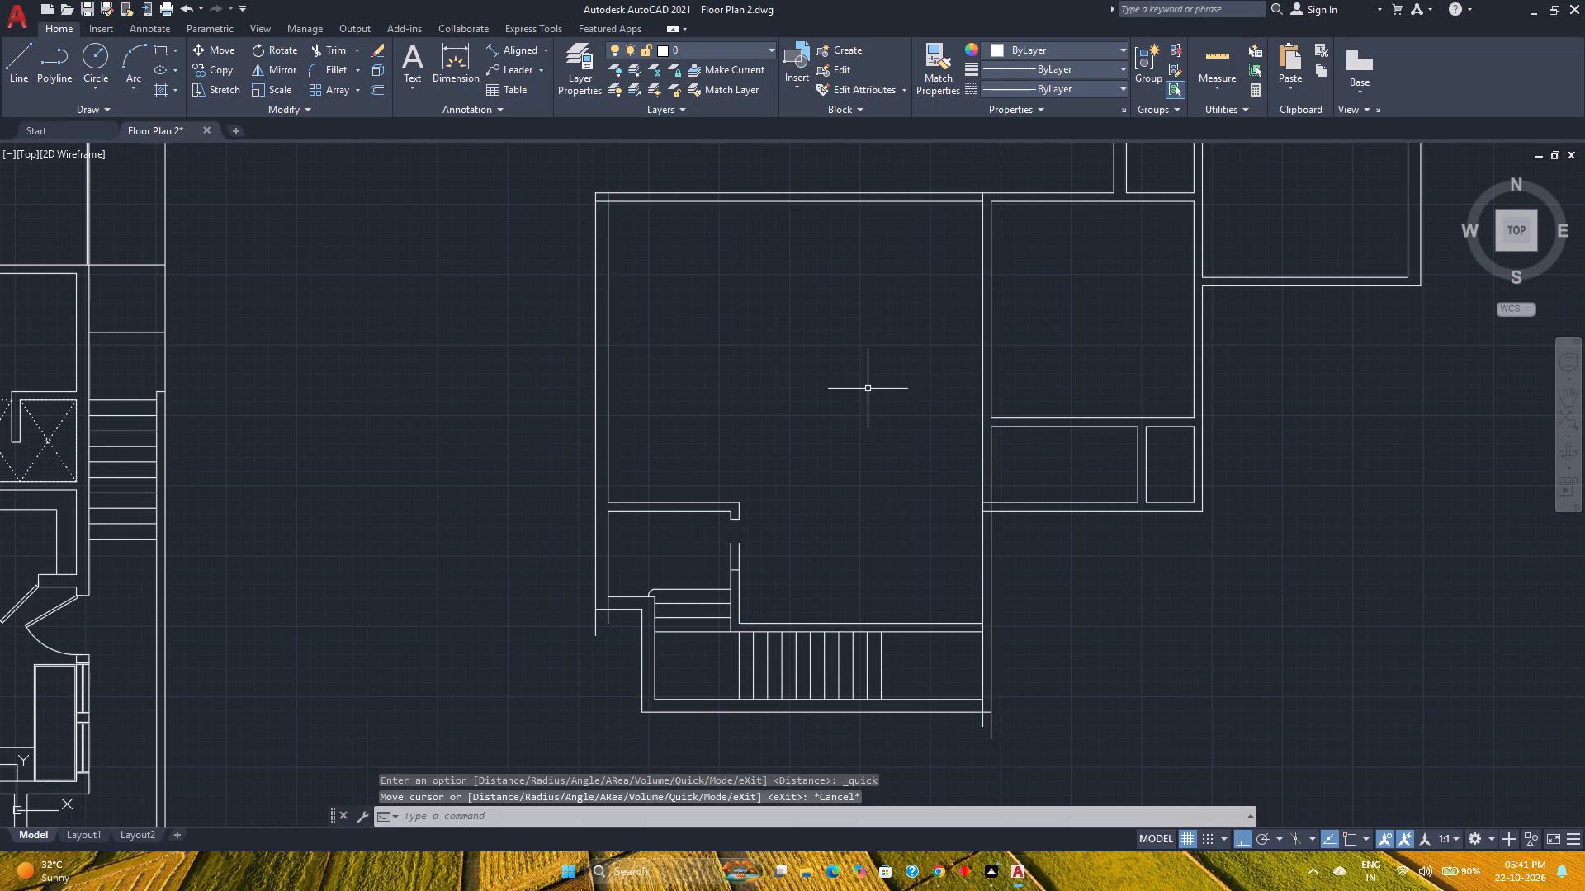
Trim the two stair wall lines that project north past the jamb line into the door opening.
{"action": "type", "text": "tr"}
{"action": "key", "text": "Return"}
{"action": "scroll", "coordinate": [684, 559], "scroll_direction": "up", "scroll_amount": 1}
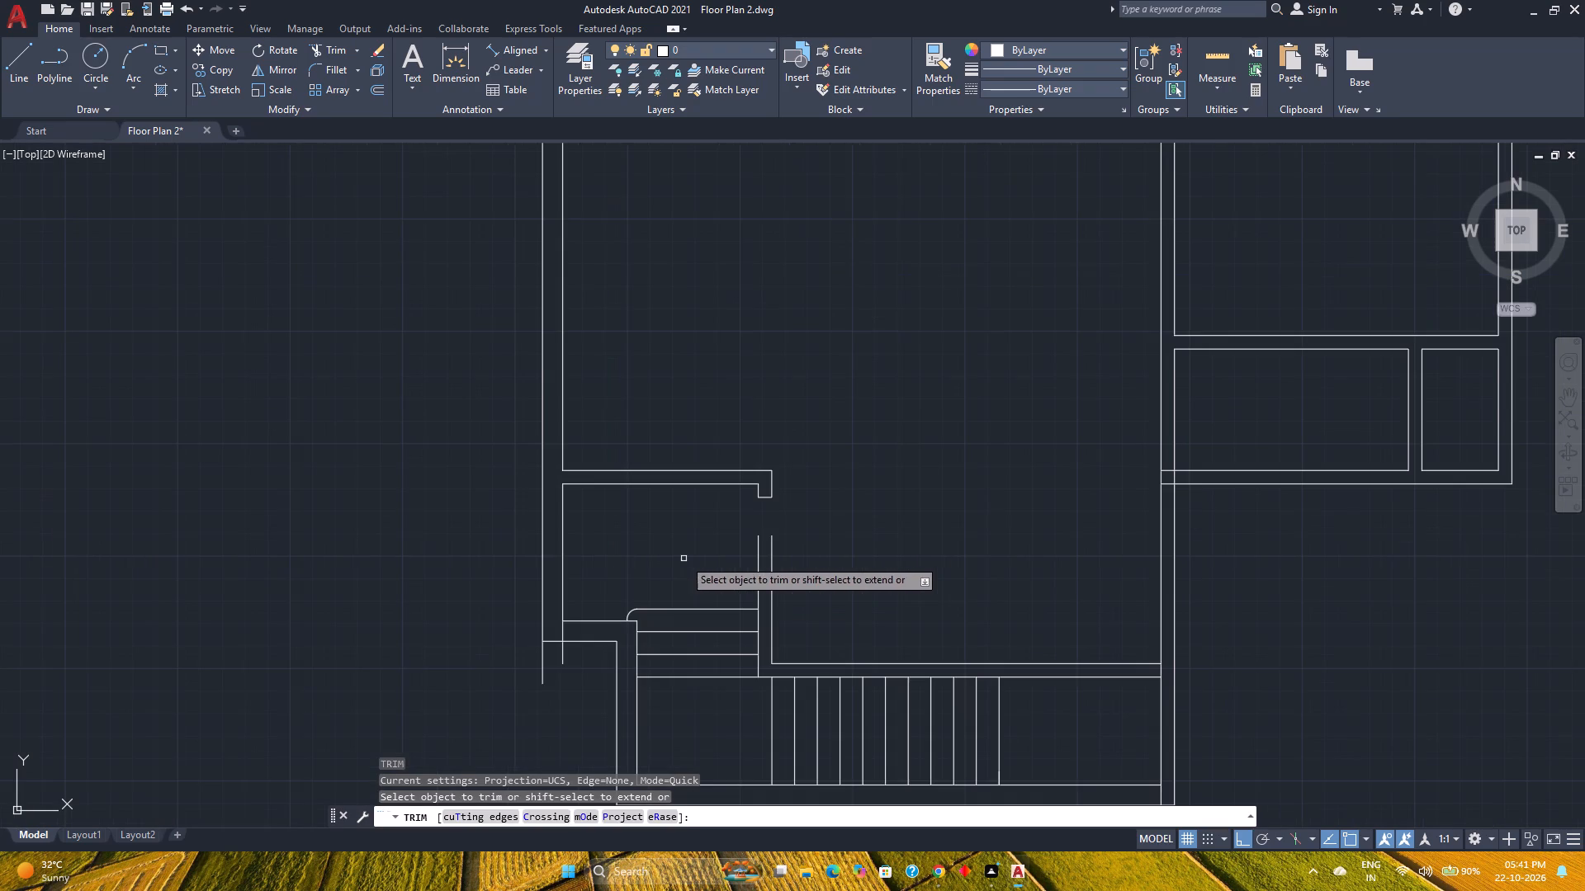
{"action": "left_click", "coordinate": [689, 559]}
{"action": "left_click", "coordinate": [794, 563]}
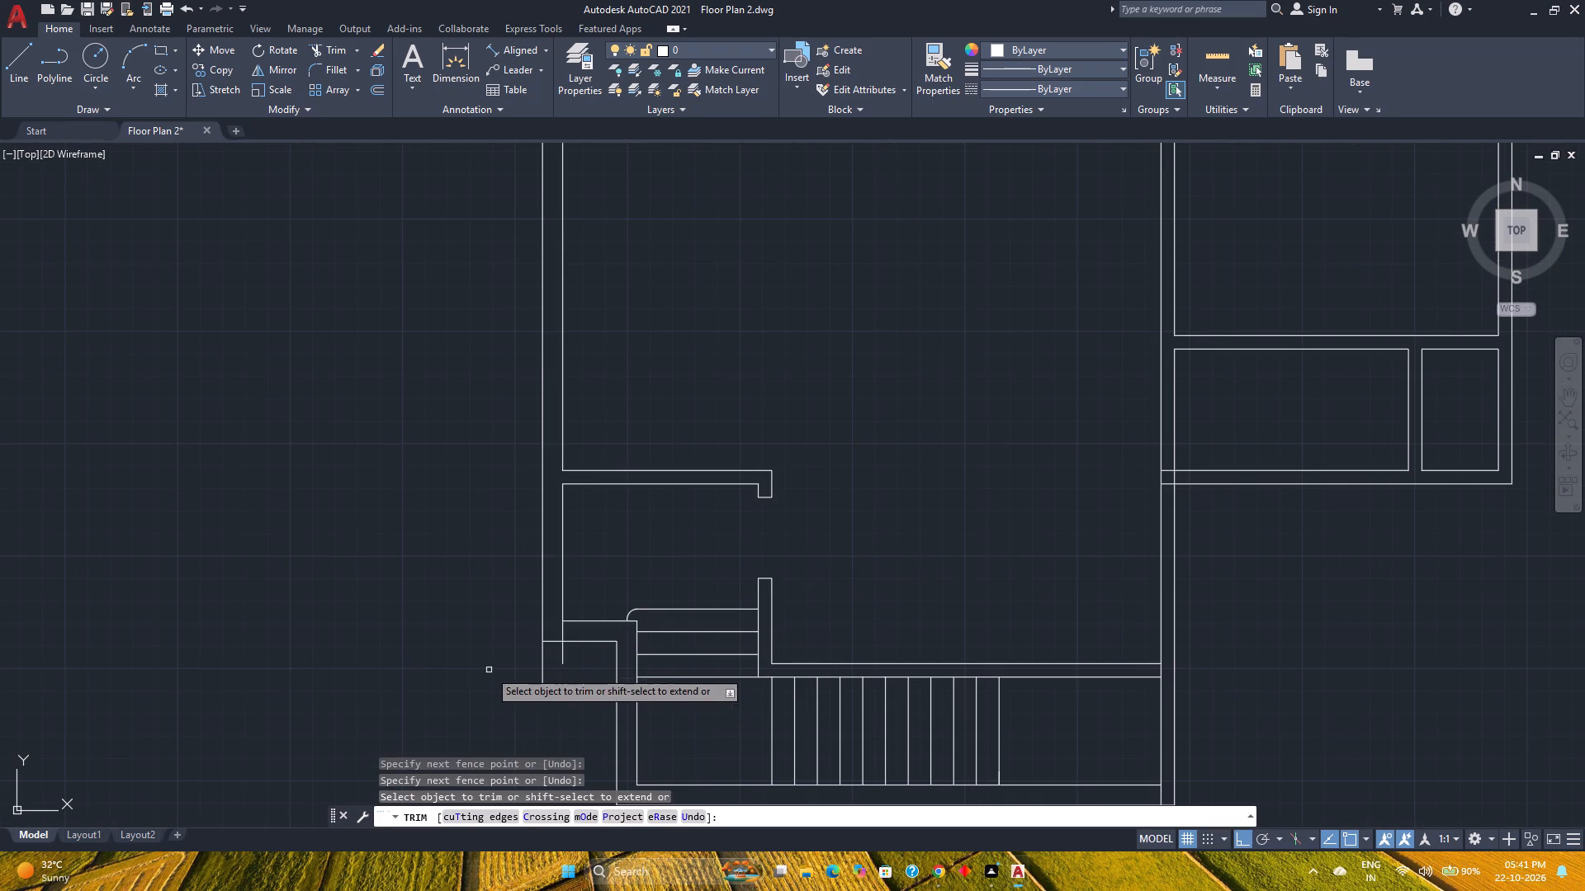
Trim the west wall's inner and outer line ends that extend south past the small room's southwest corner.
{"action": "scroll", "coordinate": [522, 674], "scroll_direction": "up", "scroll_amount": 2}
{"action": "left_click", "coordinate": [542, 646]}
{"action": "left_click", "coordinate": [650, 638]}
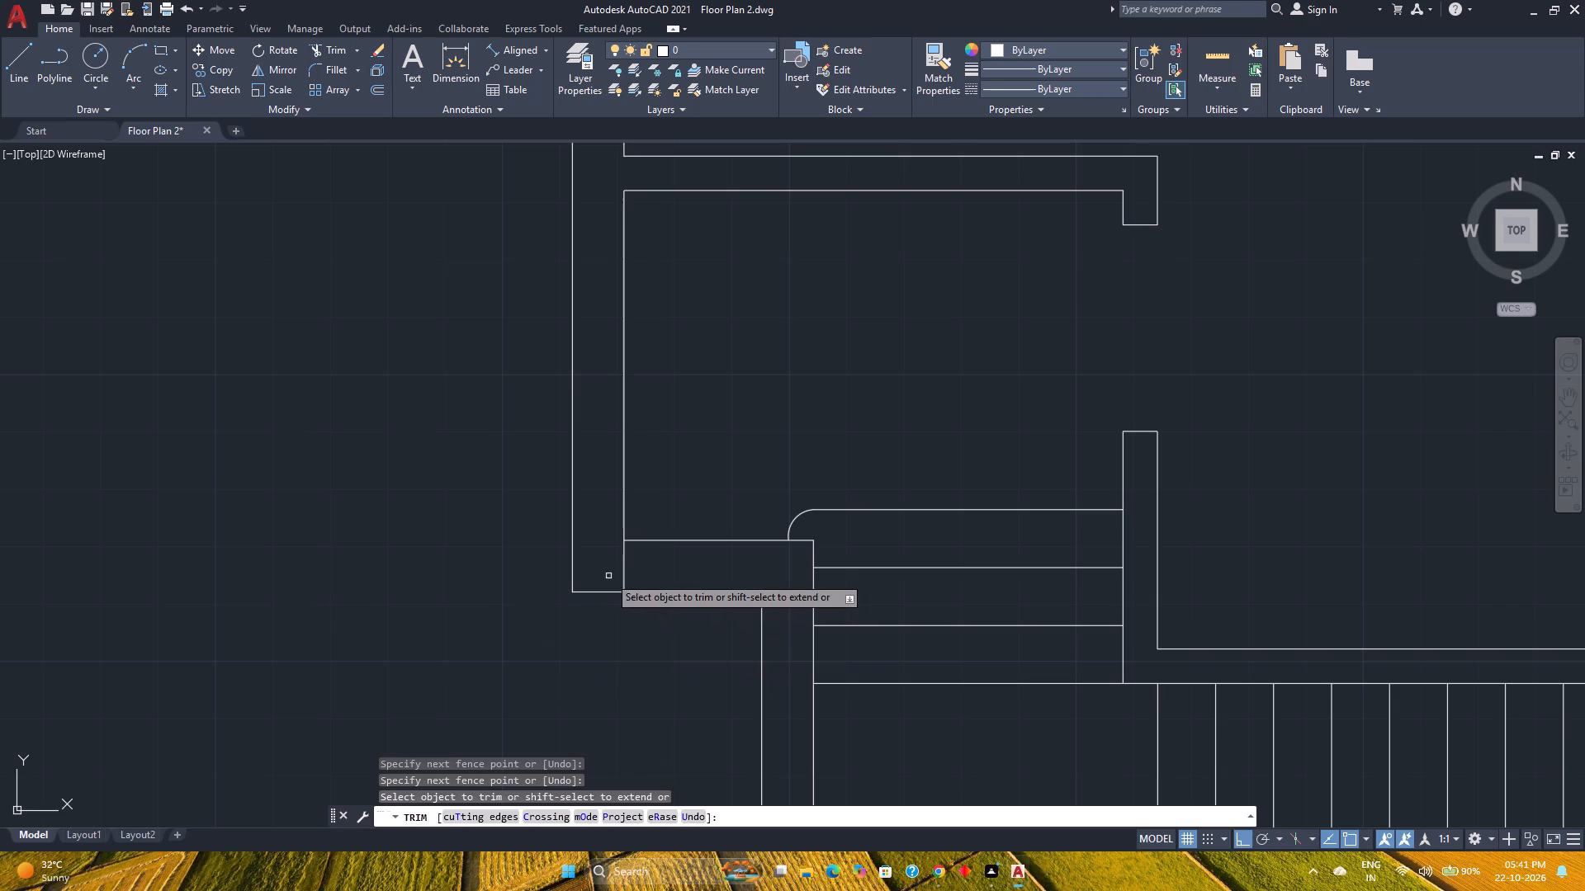
{"action": "left_click", "coordinate": [604, 568]}
{"action": "left_click", "coordinate": [634, 569]}
Trim the east wall's excess inner and outer line ends at the staircase's southeast corner to clean up the junction.
{"action": "scroll", "coordinate": [634, 569], "scroll_direction": "down", "scroll_amount": 3}
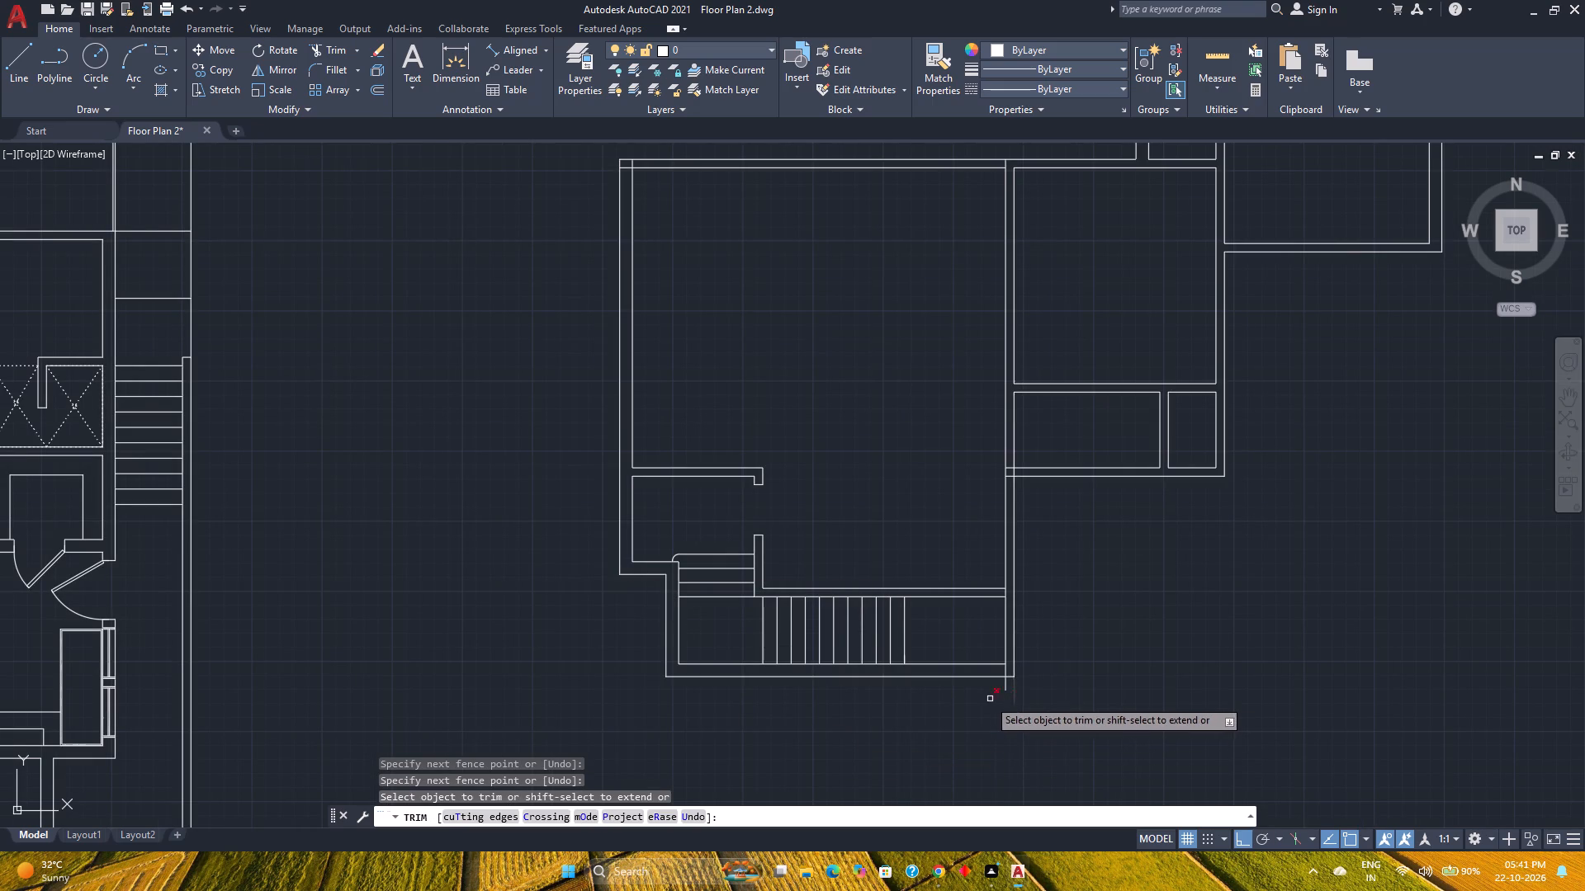
{"action": "left_click", "coordinate": [987, 699]}
{"action": "double_click", "coordinate": [1026, 689]}
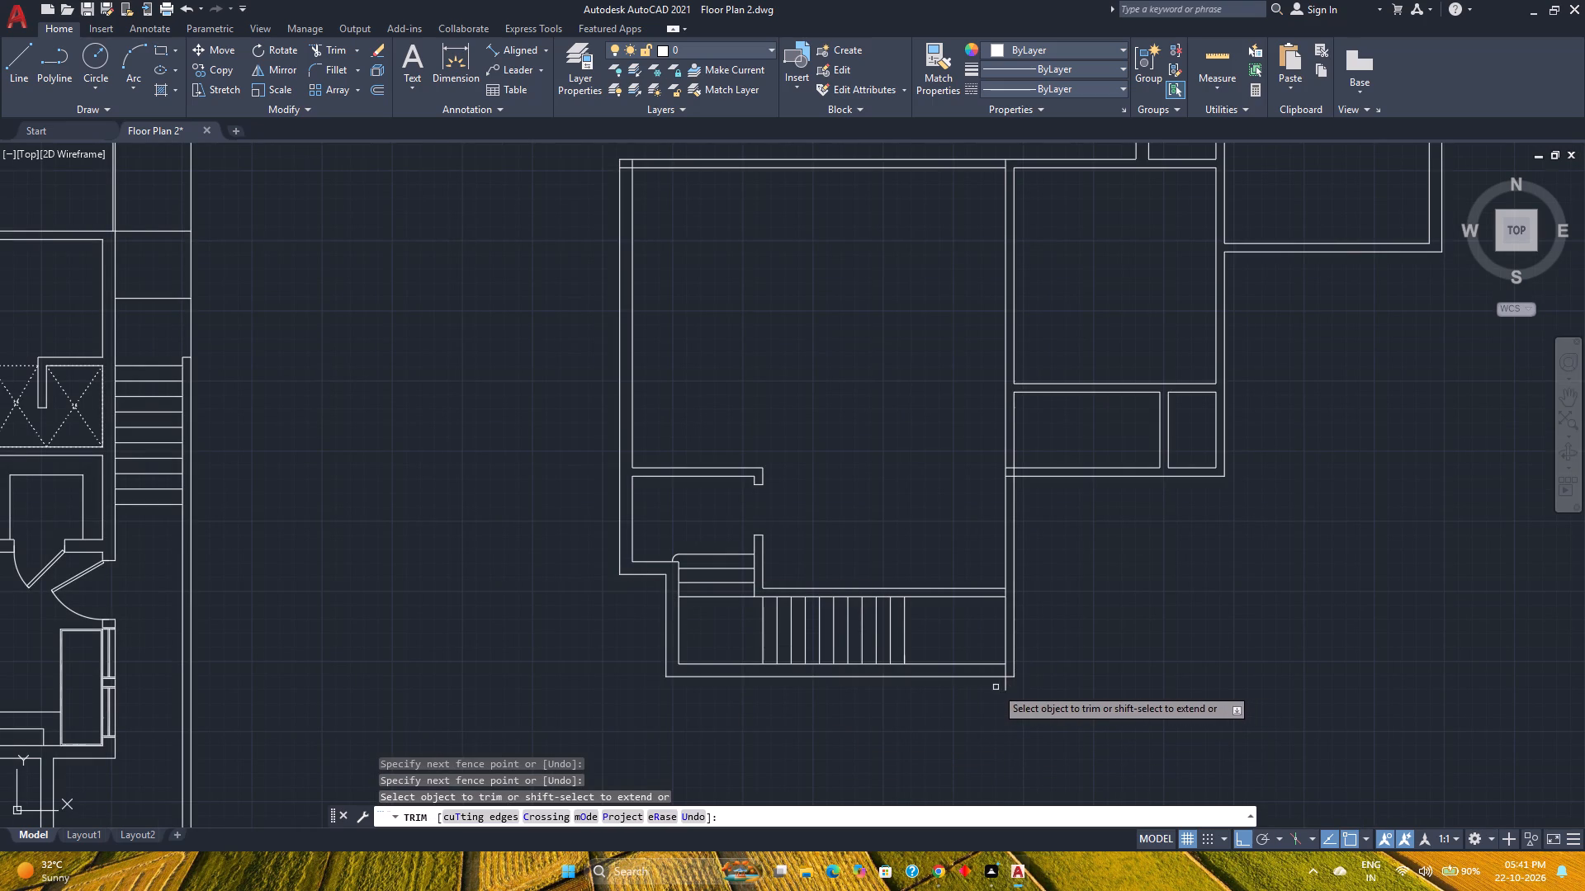
{"action": "left_click", "coordinate": [996, 687]}
{"action": "left_click", "coordinate": [1017, 687]}
{"action": "scroll", "coordinate": [1006, 673], "scroll_direction": "up", "scroll_amount": 3}
{"action": "left_click", "coordinate": [997, 670]}
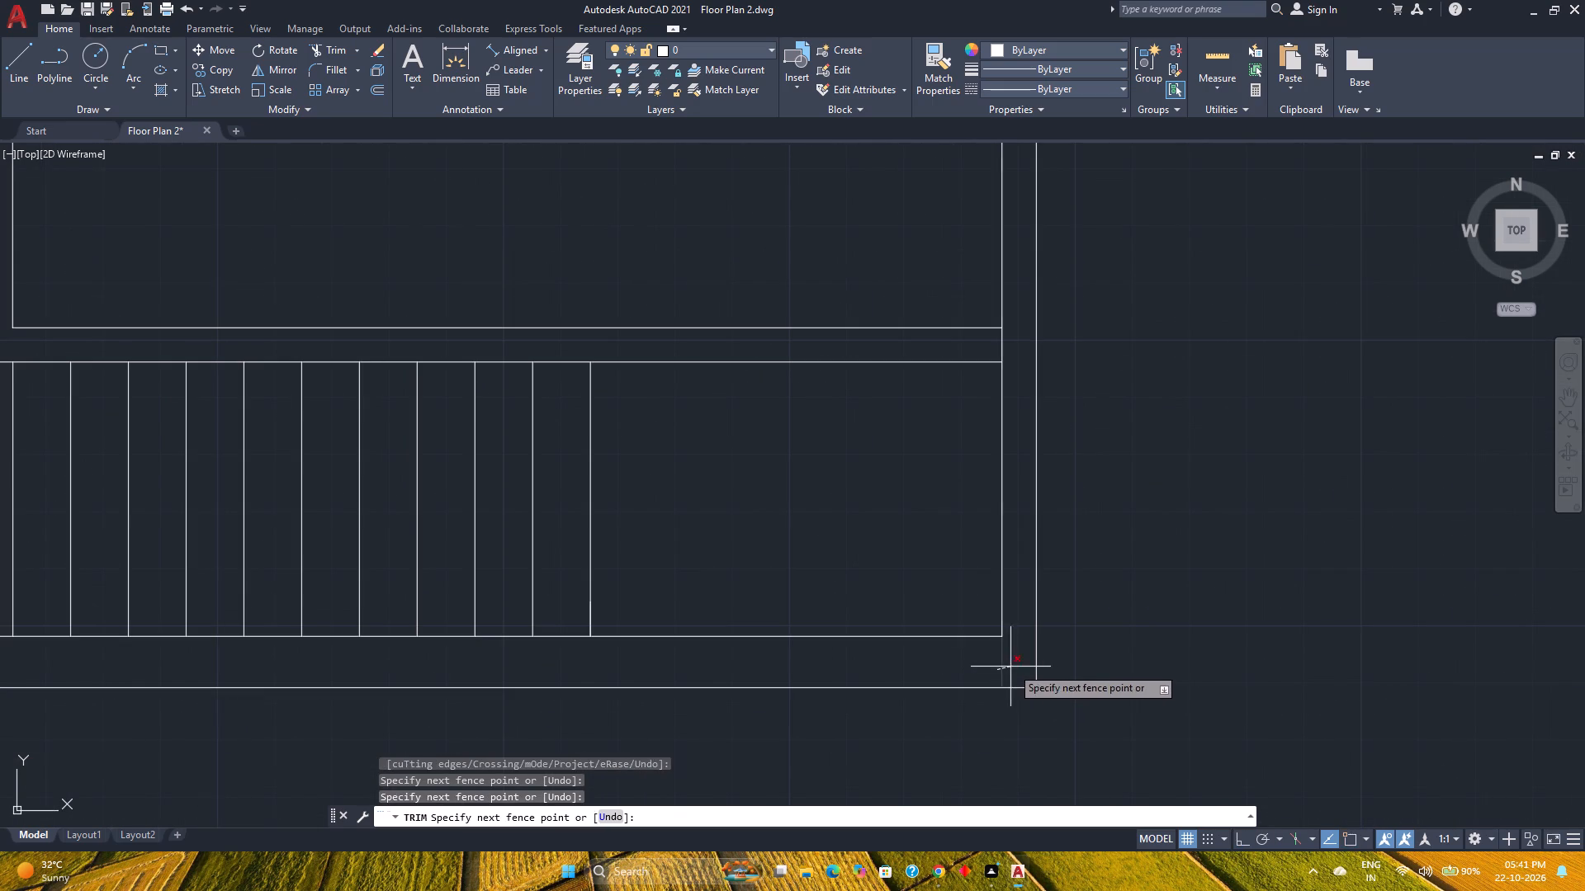
{"action": "left_click", "coordinate": [1013, 666]}
{"action": "scroll", "coordinate": [911, 488], "scroll_direction": "down", "scroll_amount": 1}
{"action": "middle_click_drag", "start_coordinate": [911, 488], "coordinate": [868, 637]}
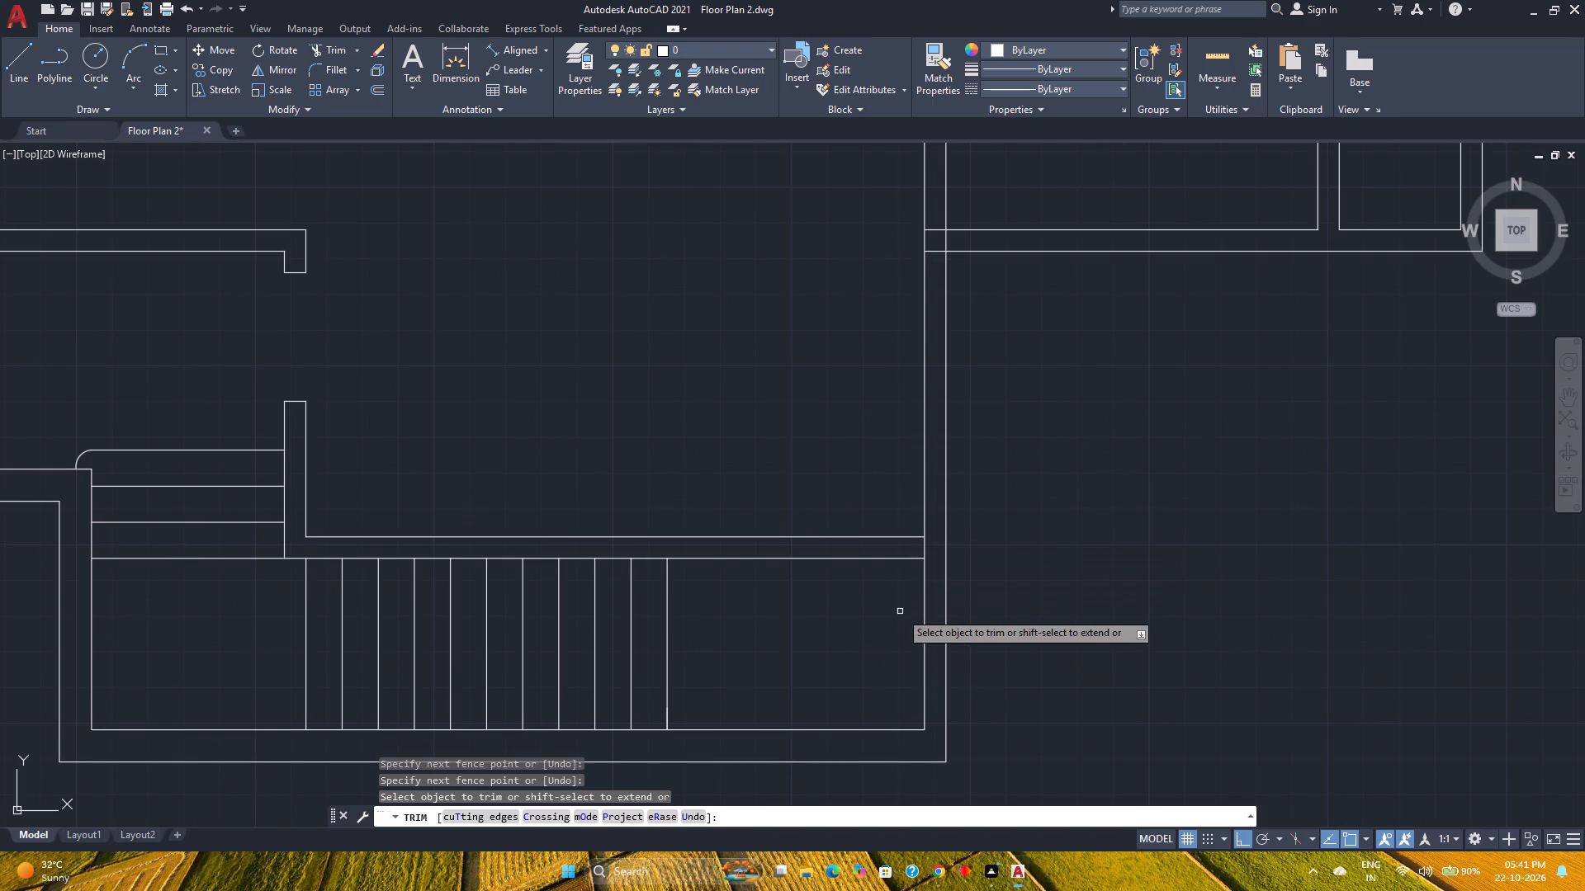
{"action": "key", "text": "Escape"}
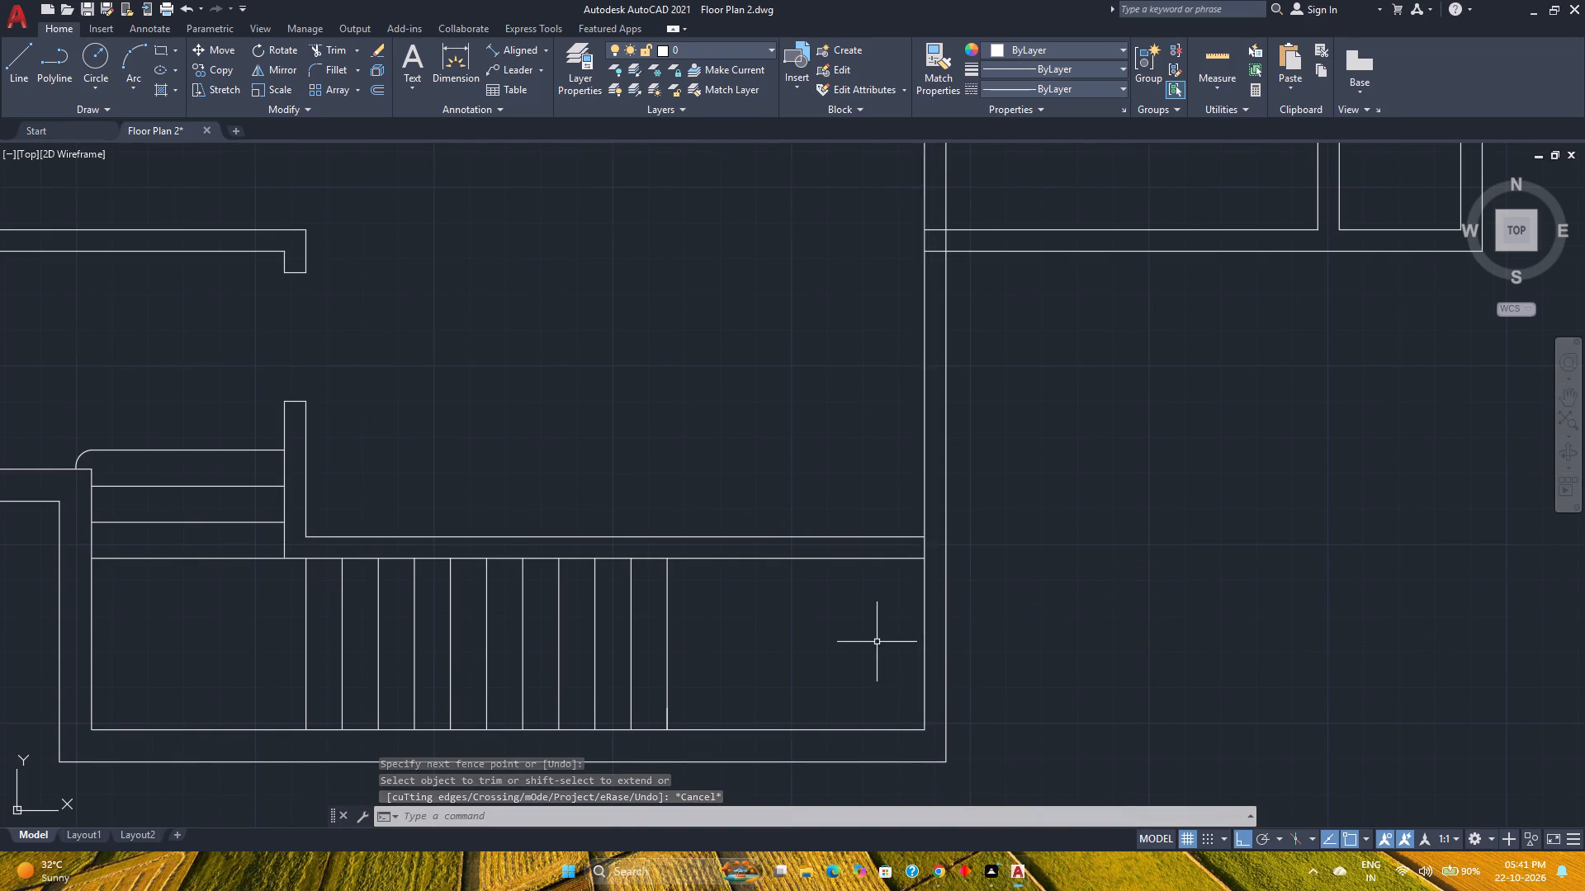
Measure the door opening's width between the two jambs beside the staircase.
{"action": "scroll", "coordinate": [877, 642], "scroll_direction": "down", "scroll_amount": 2}
{"action": "middle_click_drag", "start_coordinate": [877, 642], "coordinate": [836, 687]}
{"action": "middle_click", "coordinate": [836, 689]}
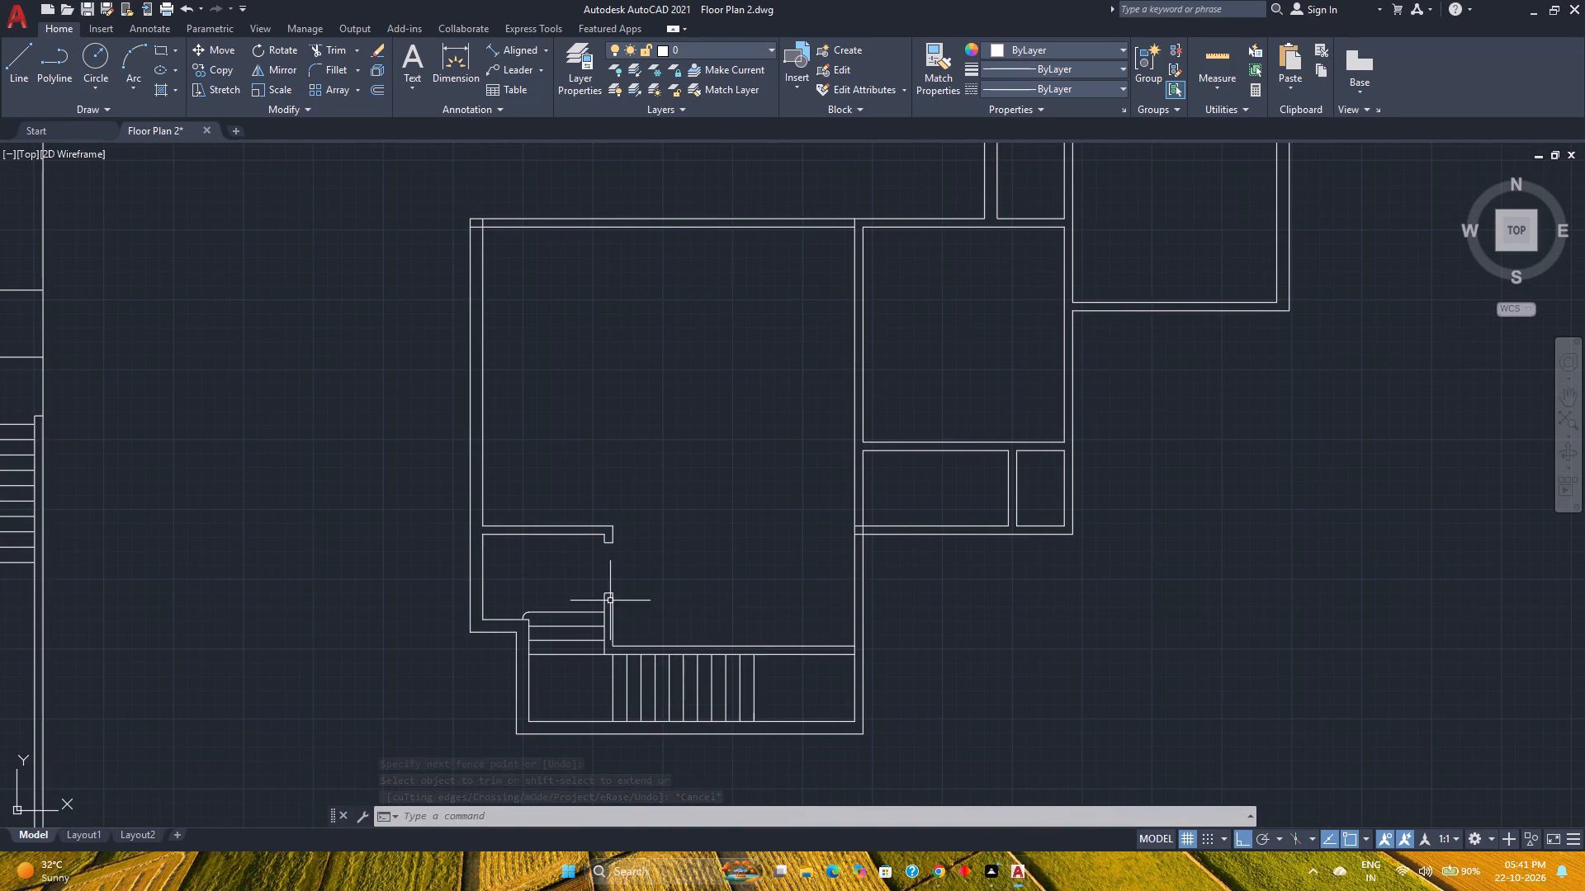
{"action": "scroll", "coordinate": [629, 583], "scroll_direction": "up", "scroll_amount": 2}
{"action": "middle_click_drag", "start_coordinate": [629, 583], "coordinate": [660, 609]}
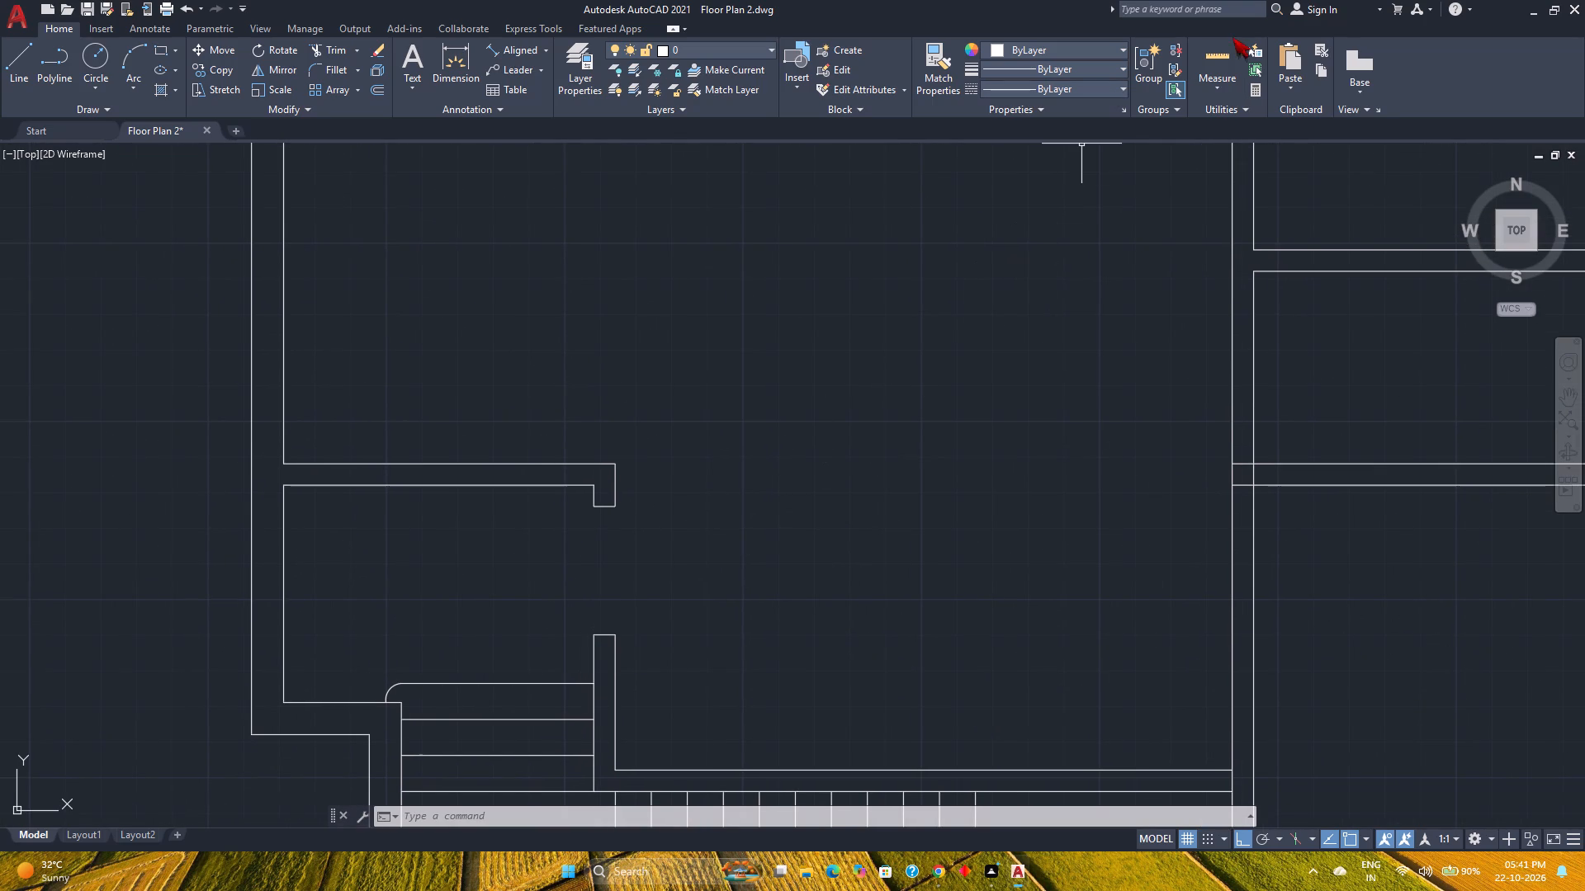
{"action": "left_click", "coordinate": [1227, 49]}
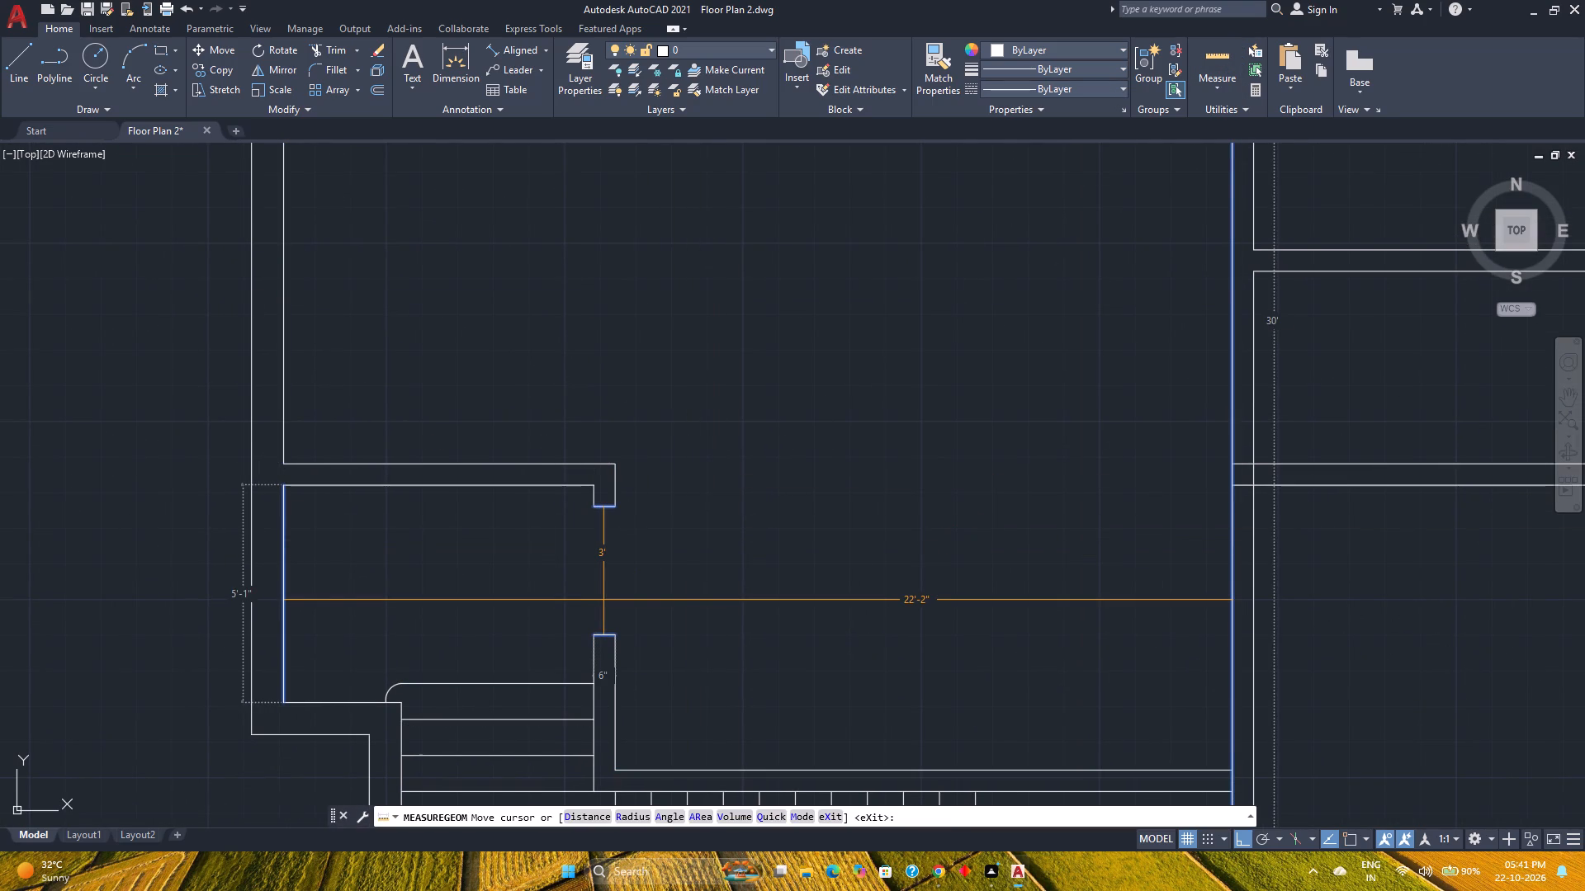
{"action": "key", "text": "Escape"}
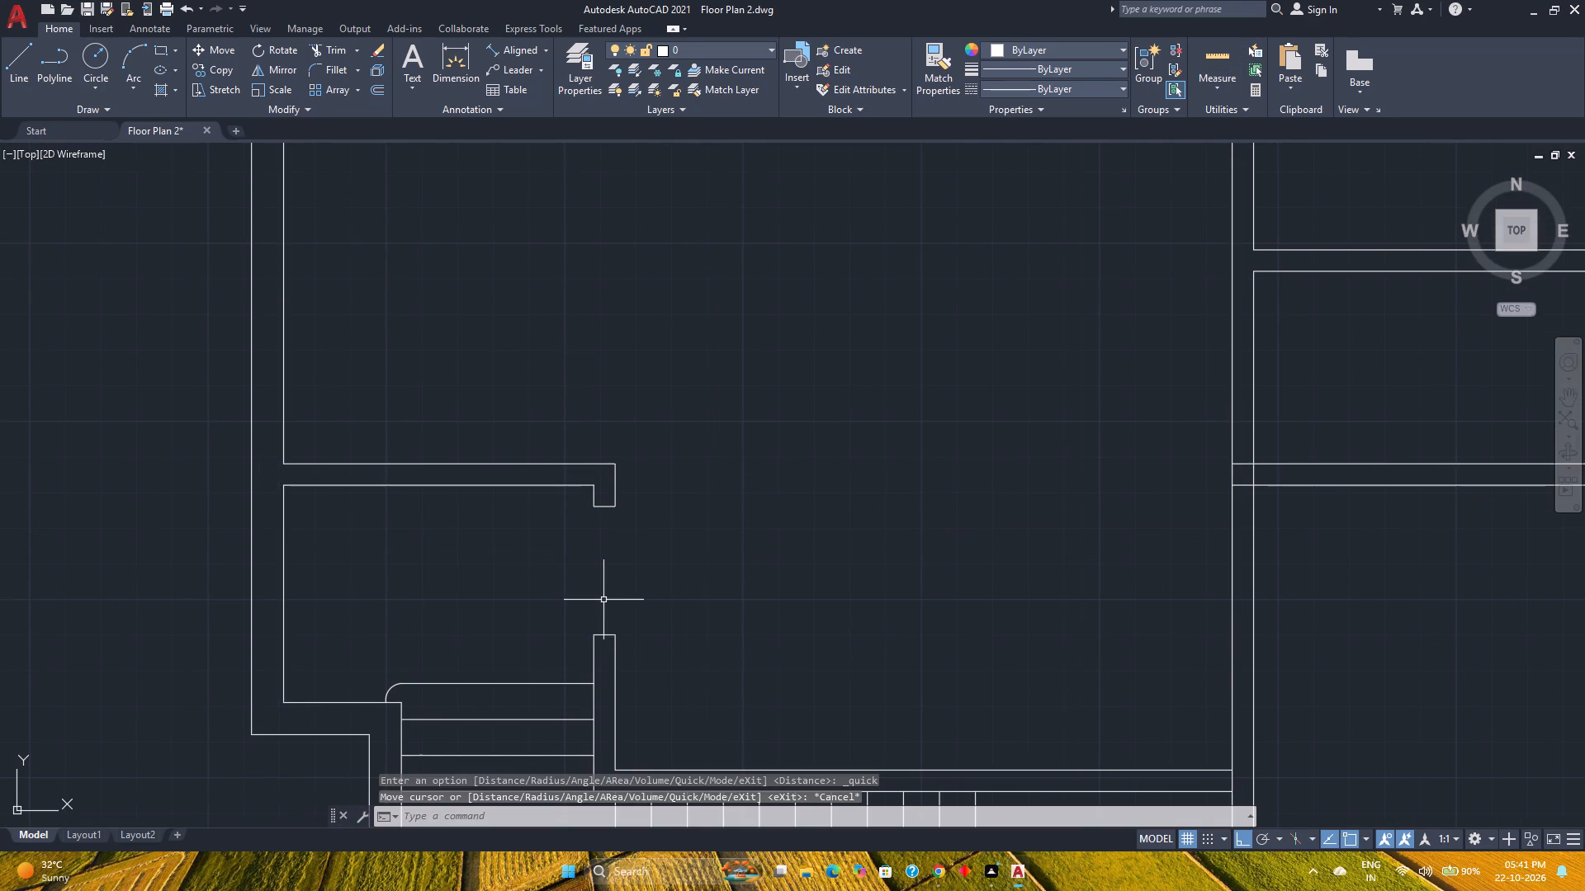
{"action": "scroll", "coordinate": [603, 600], "scroll_direction": "down", "scroll_amount": 2}
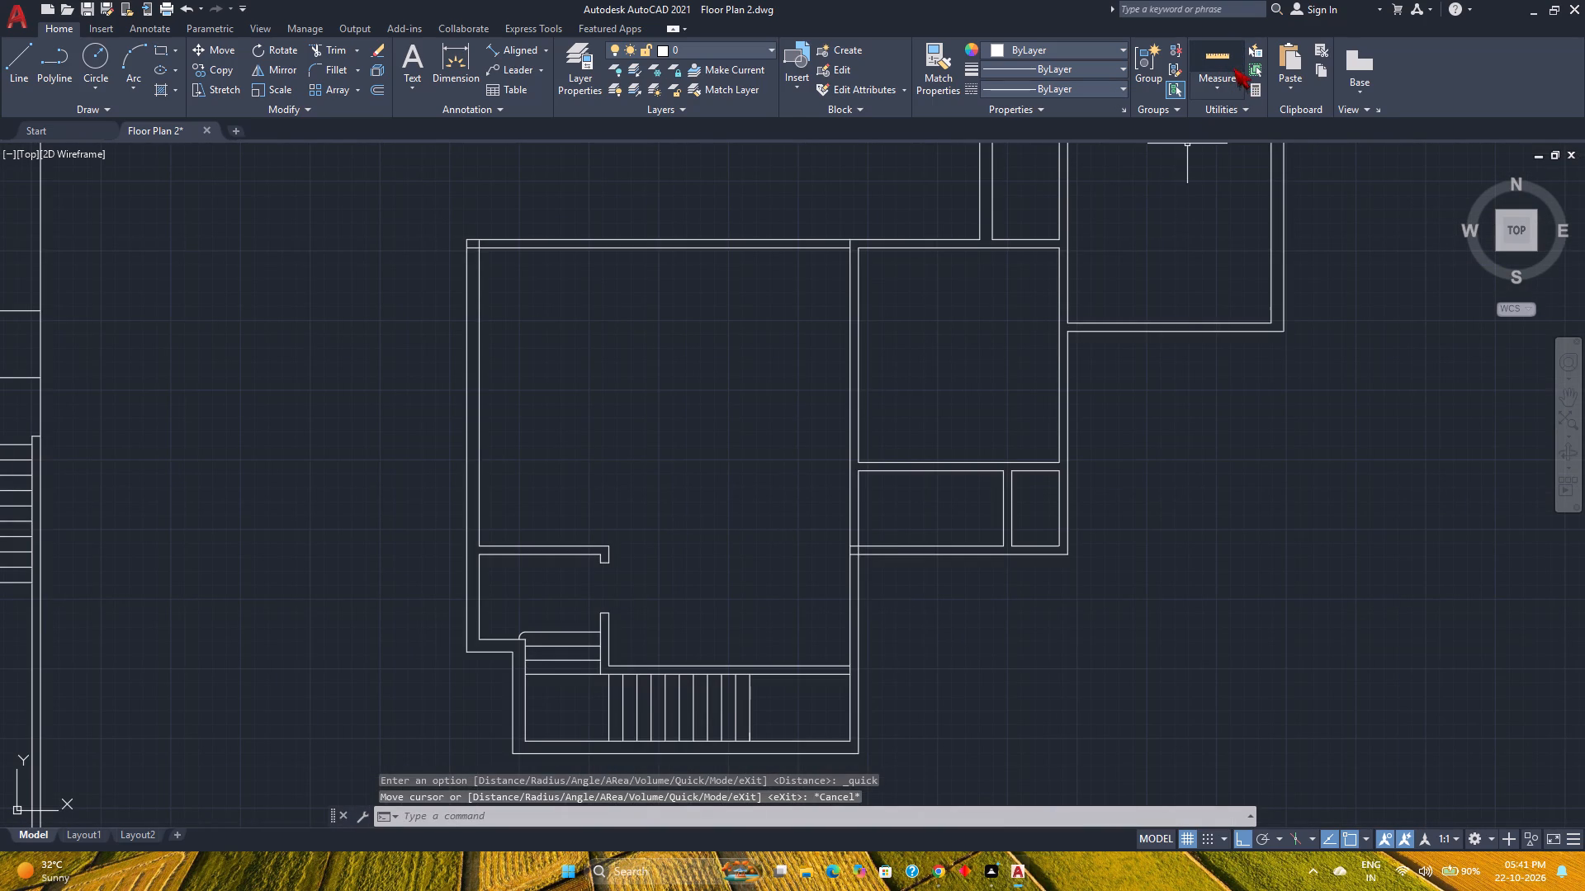
Measure the dimensions of the small room beside the staircase's door opening.
{"action": "left_click", "coordinate": [1227, 64]}
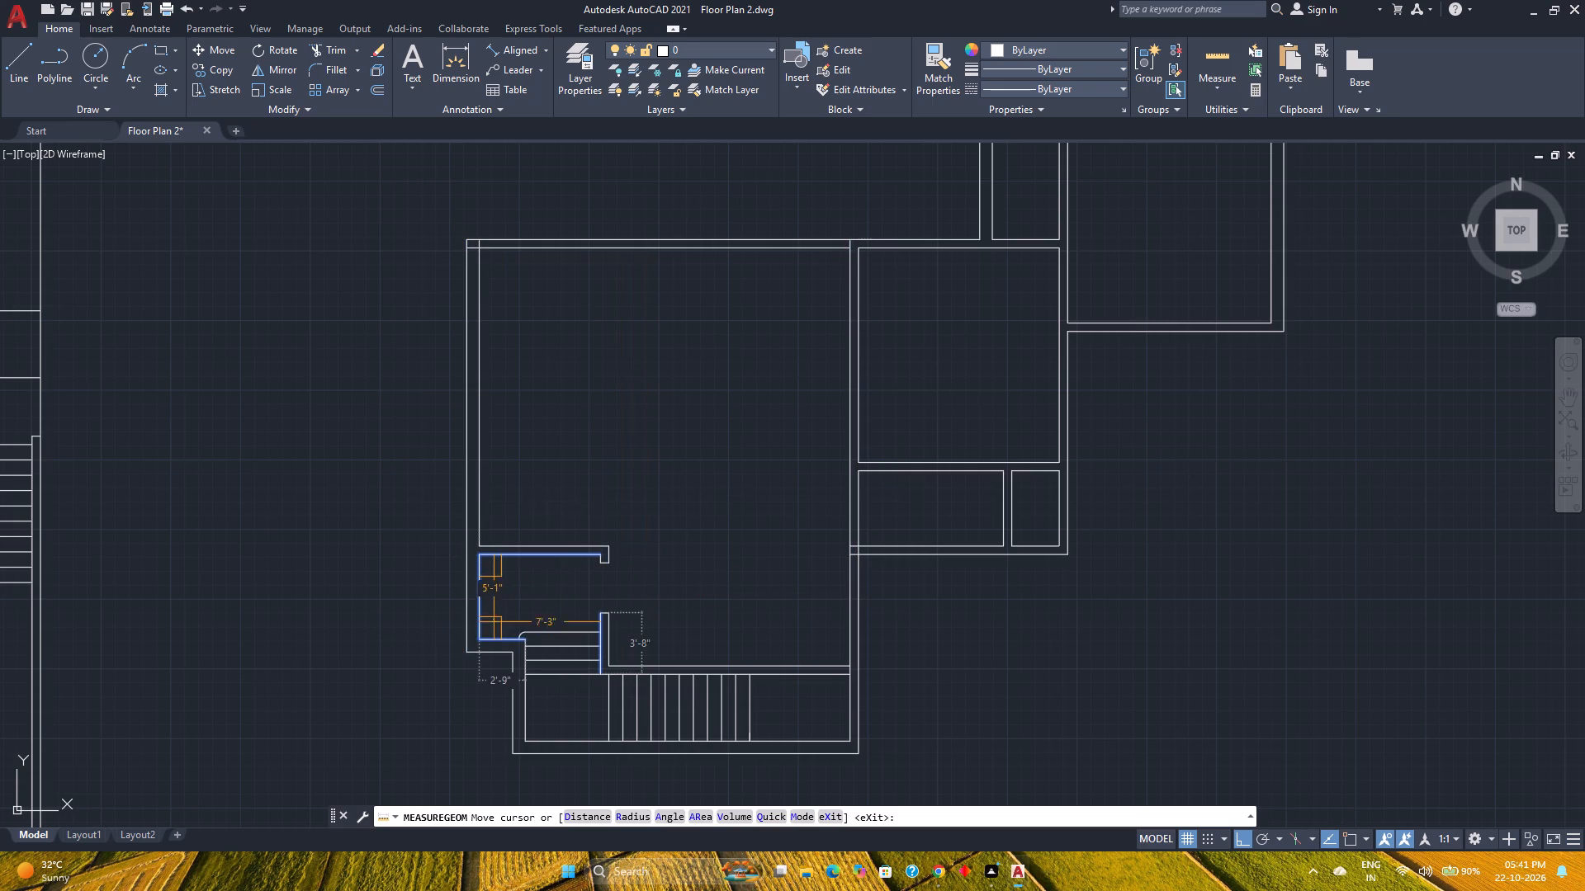
{"action": "key", "text": "Escape"}
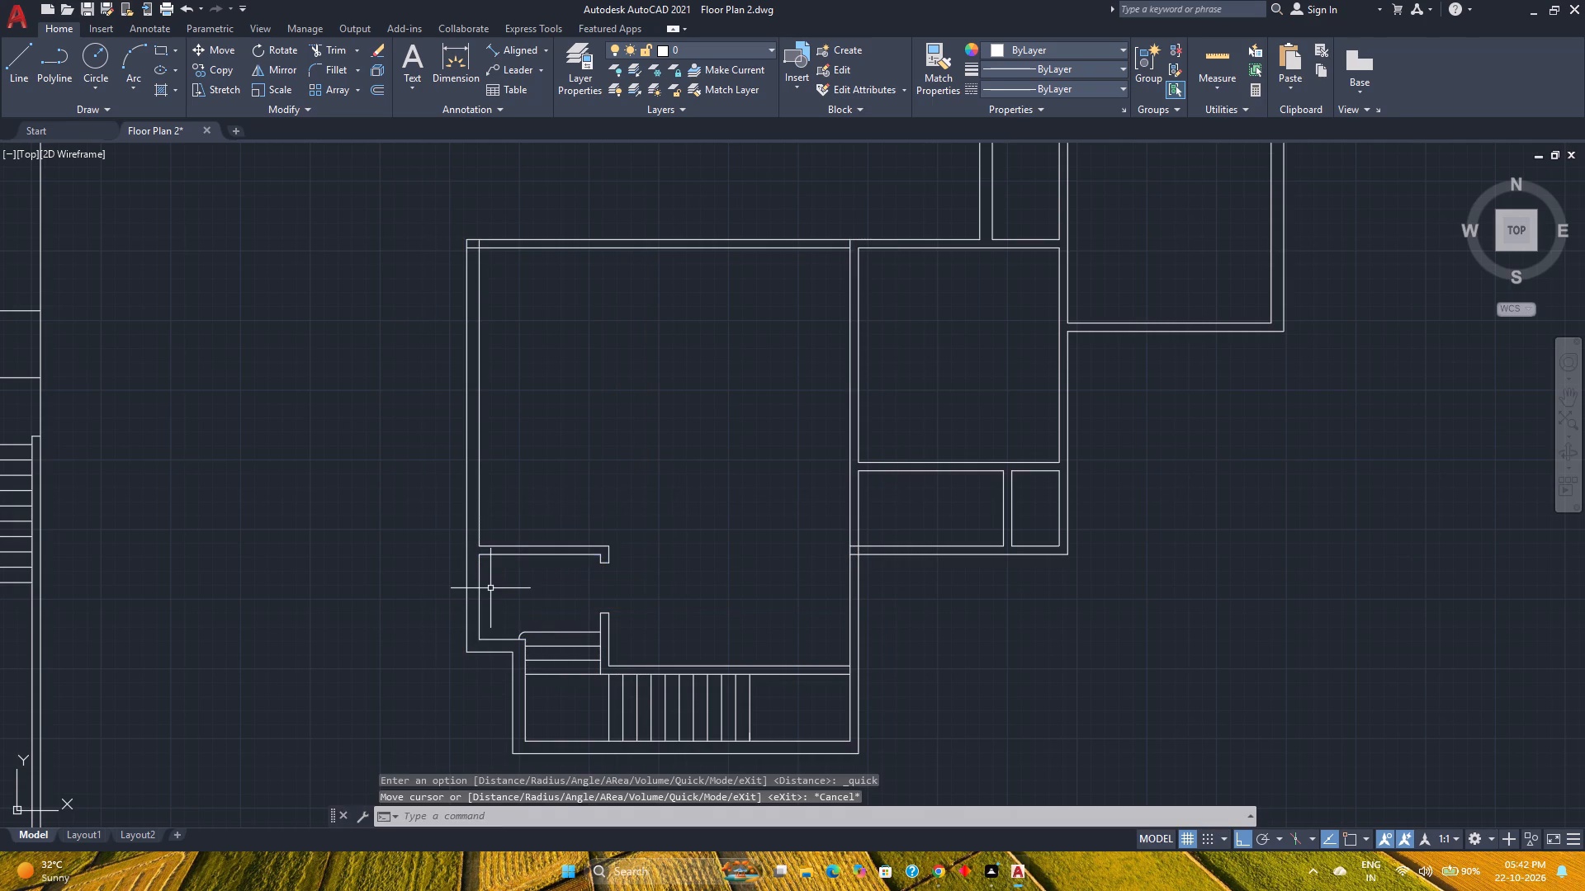
Save the drawing.
{"action": "key", "text": "ctrl+s"}
Copy the first floor's exterior stair treads, walkway dividers and double edge lines to the second floor, aligned at the northeast room's outer northeast corner.
{"action": "scroll", "coordinate": [628, 622], "scroll_direction": "down", "scroll_amount": 1}
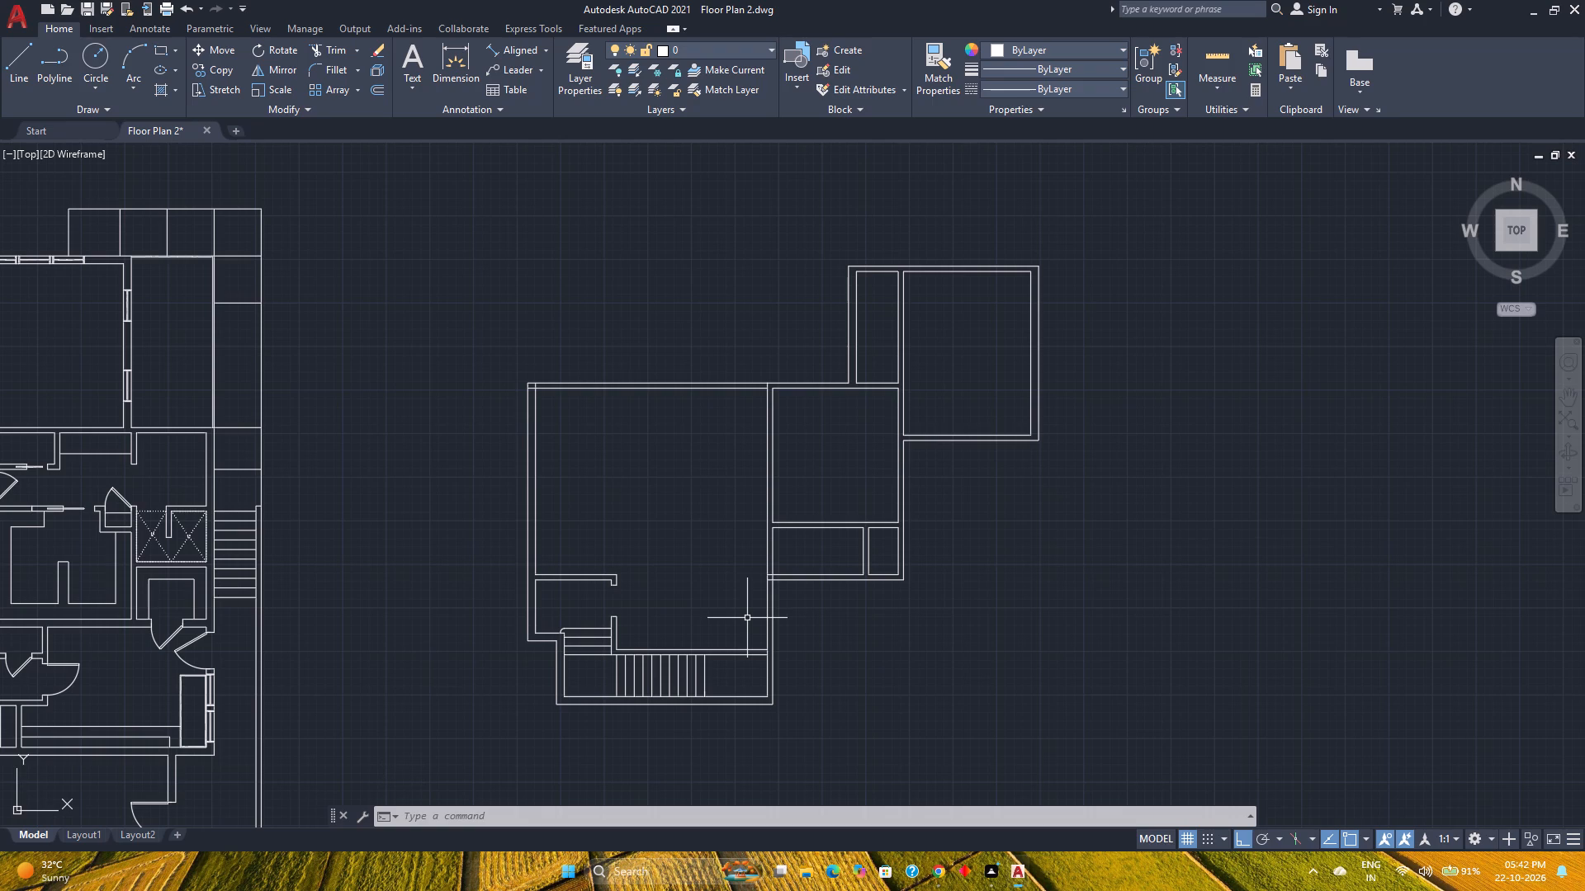
{"action": "scroll", "coordinate": [747, 618], "scroll_direction": "down", "scroll_amount": 1}
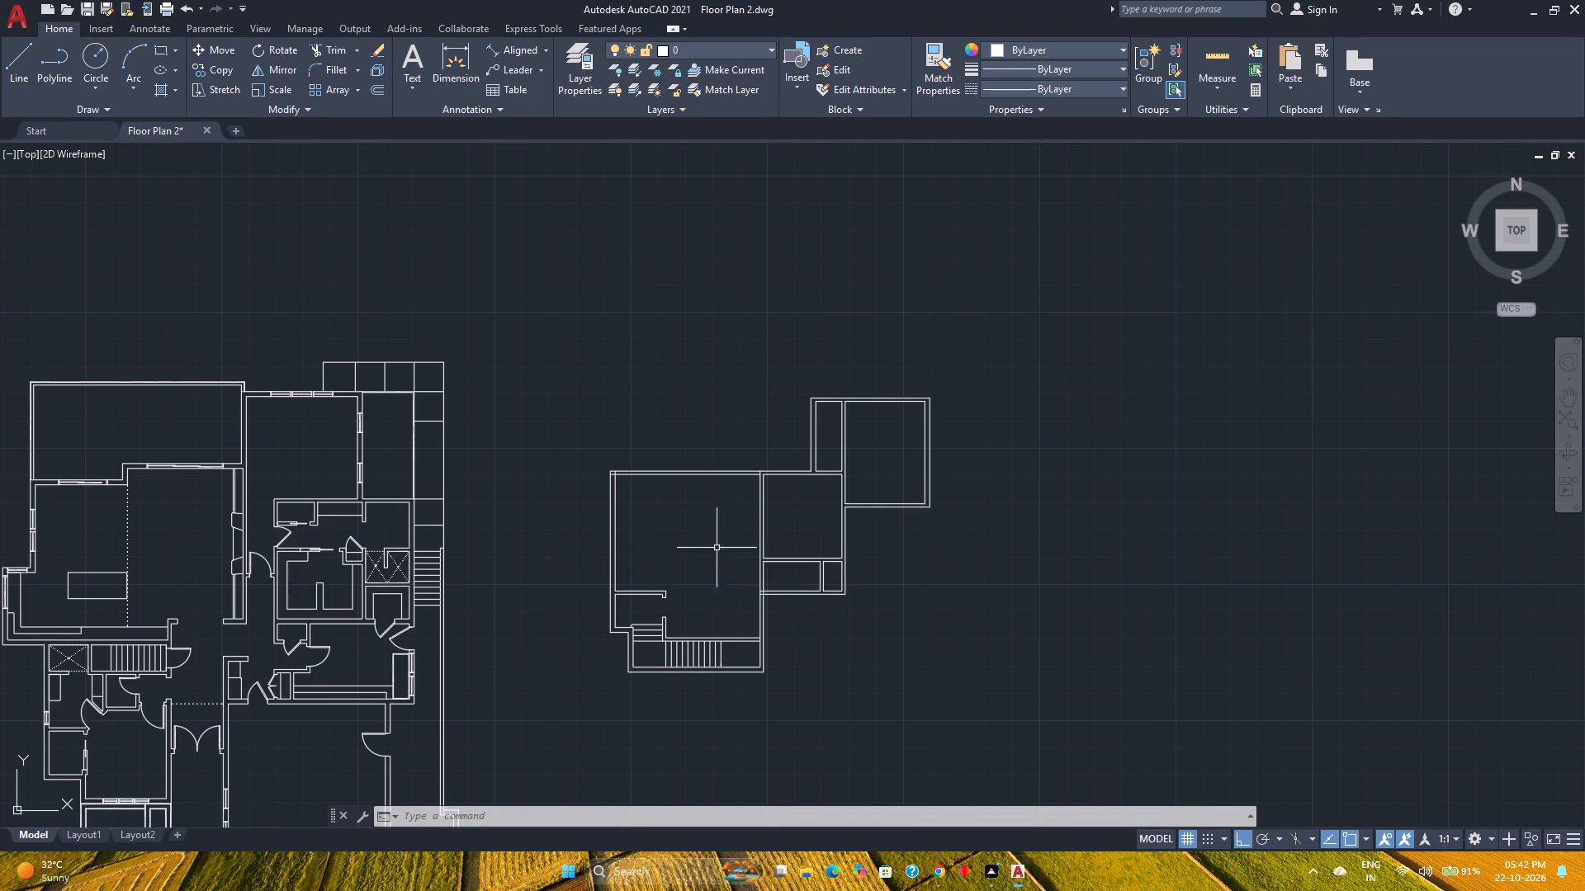
{"action": "scroll", "coordinate": [445, 589], "scroll_direction": "up", "scroll_amount": 2}
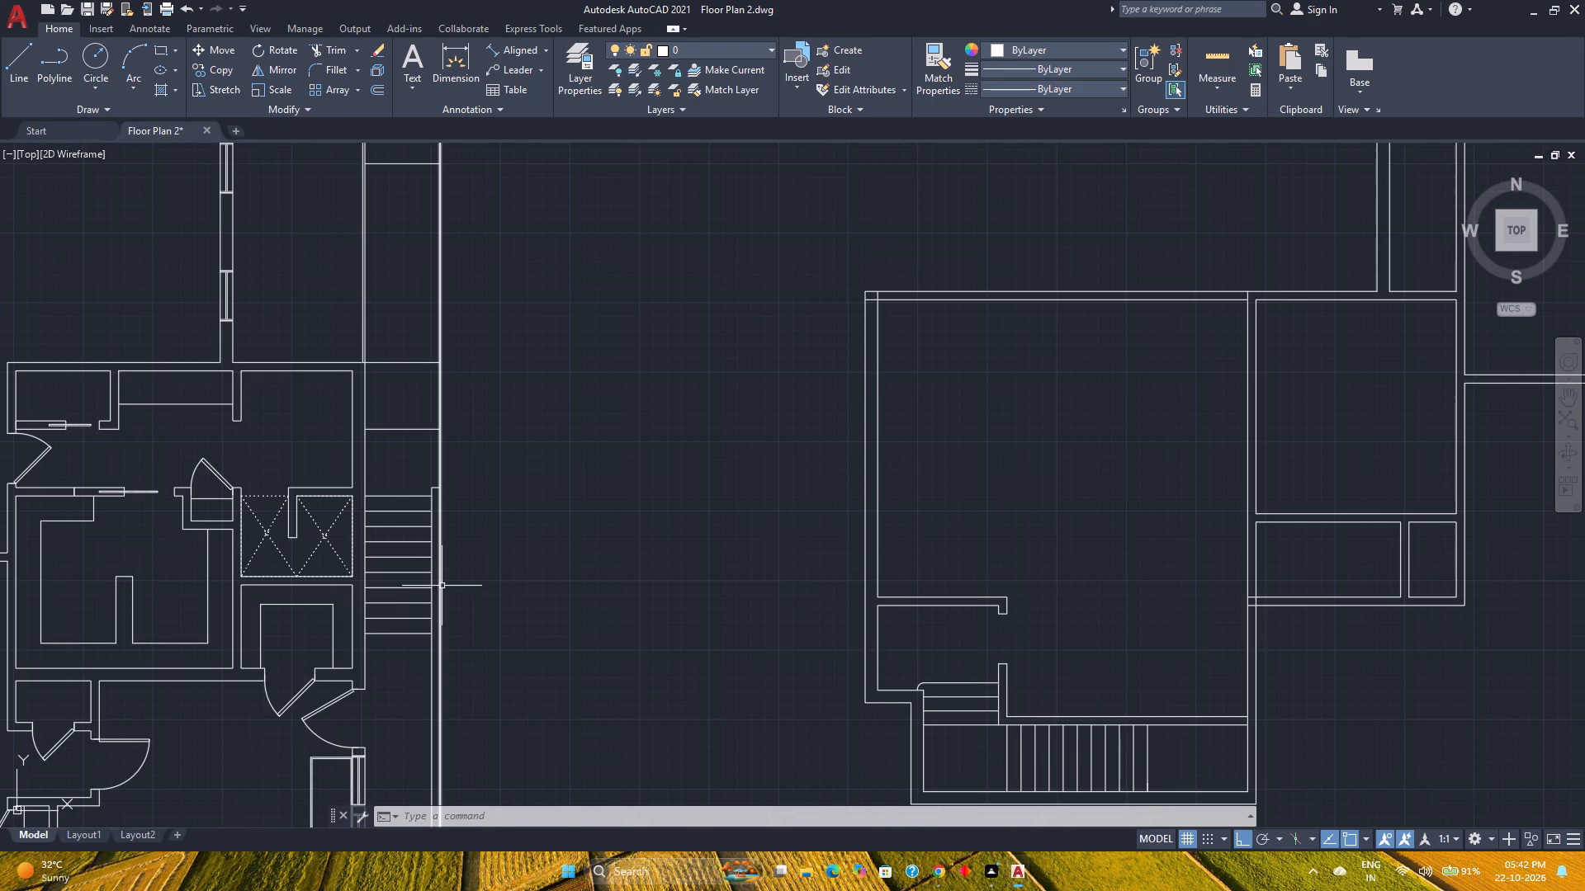
{"action": "left_click", "coordinate": [412, 640]}
{"action": "middle_click_drag", "start_coordinate": [400, 533], "coordinate": [479, 719]}
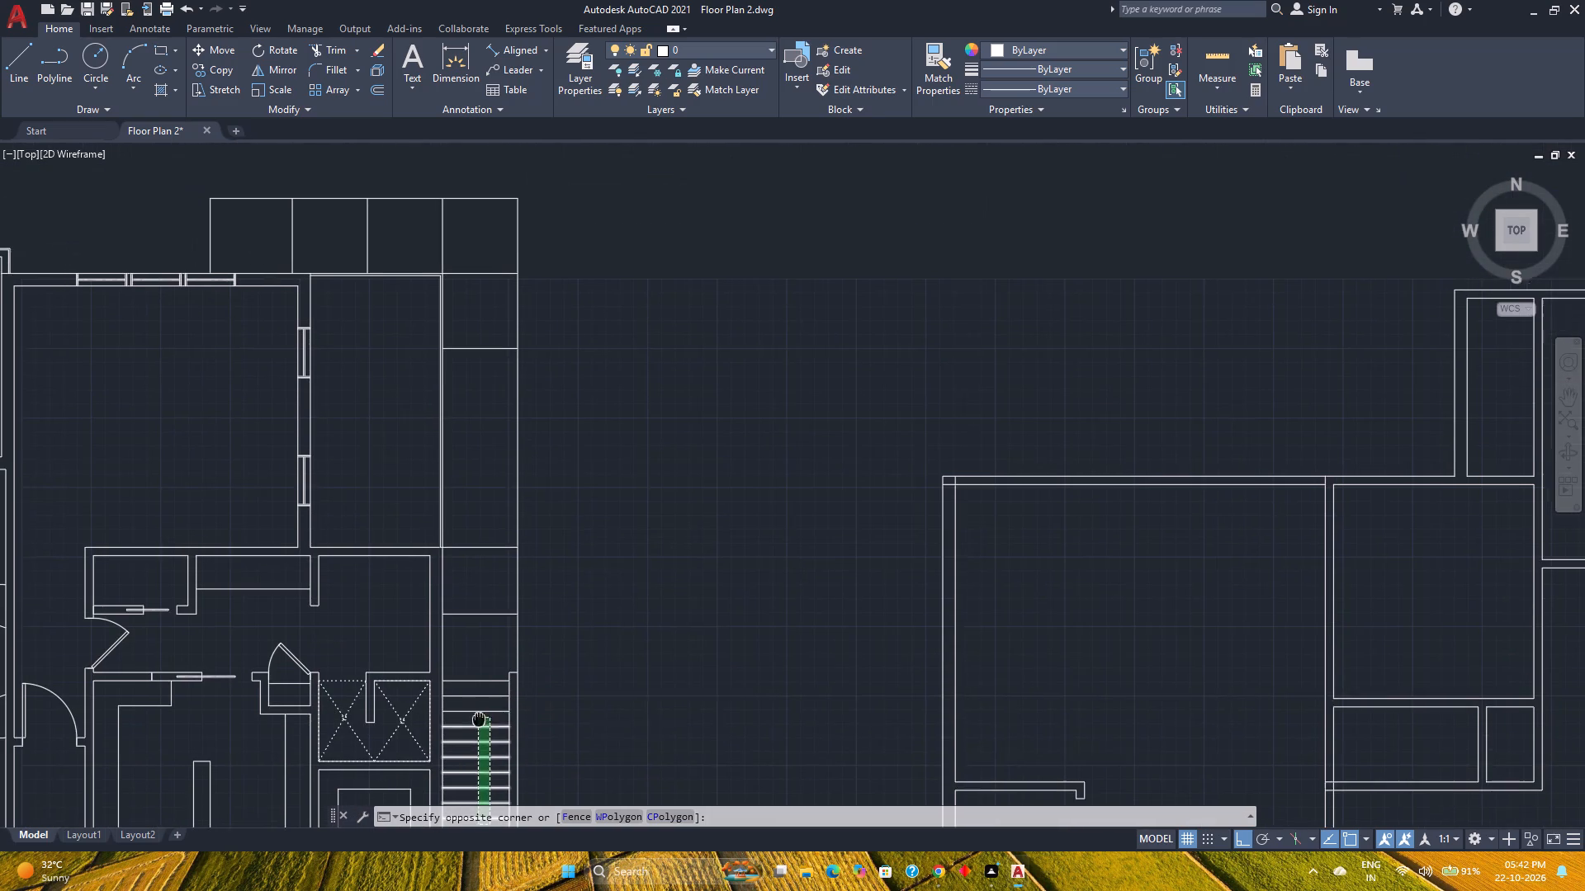
{"action": "middle_click_drag", "start_coordinate": [479, 719], "coordinate": [479, 723]}
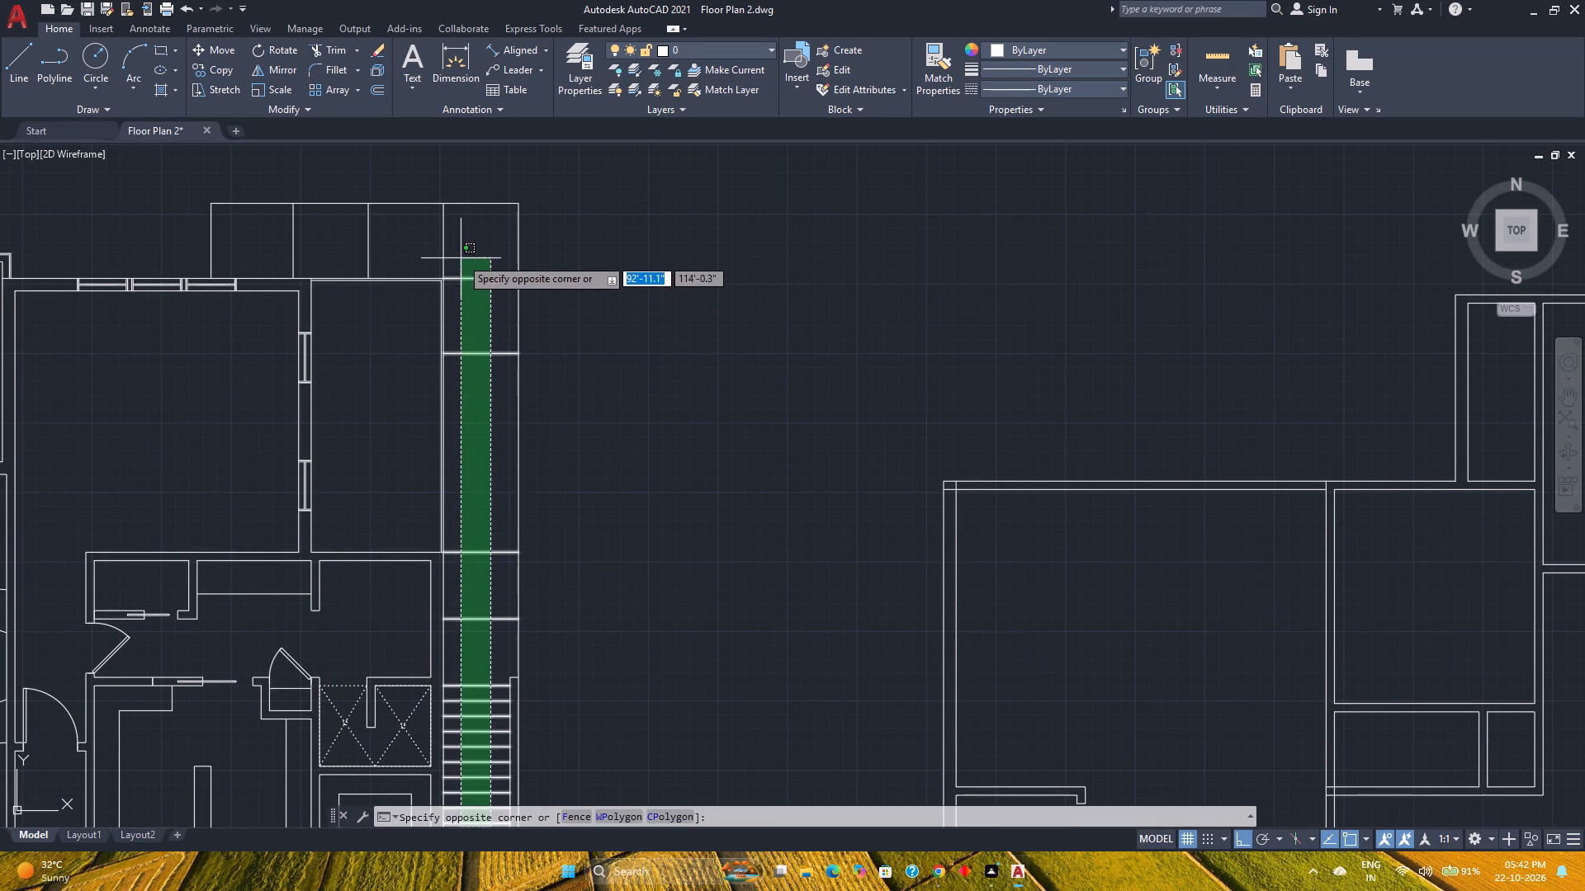
{"action": "left_click", "coordinate": [460, 192]}
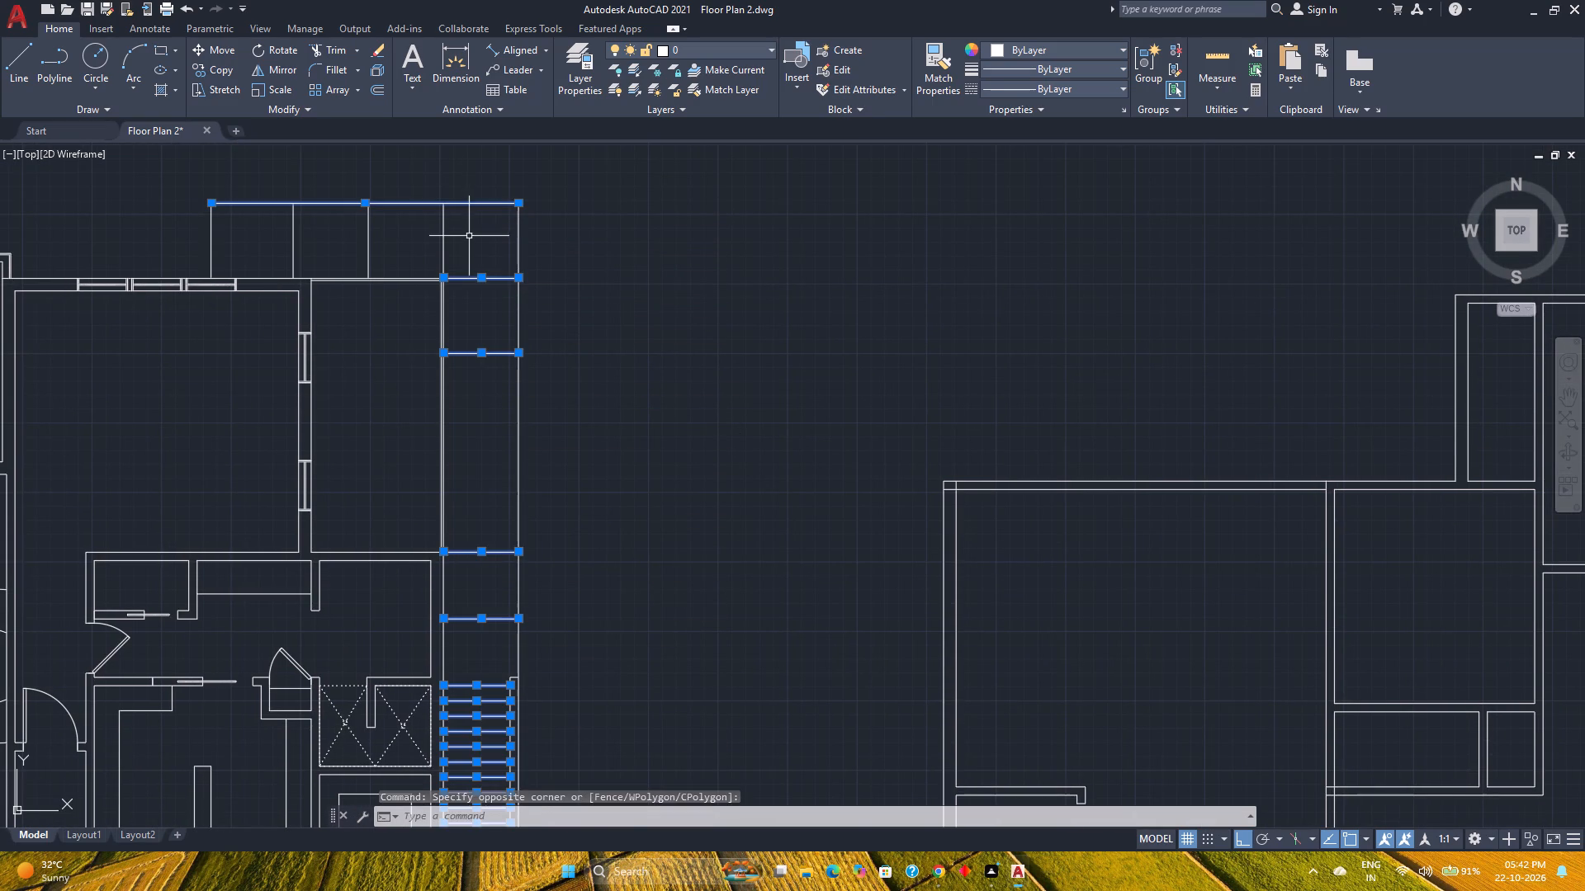
{"action": "left_click", "coordinate": [470, 238]}
{"action": "left_click", "coordinate": [190, 228]}
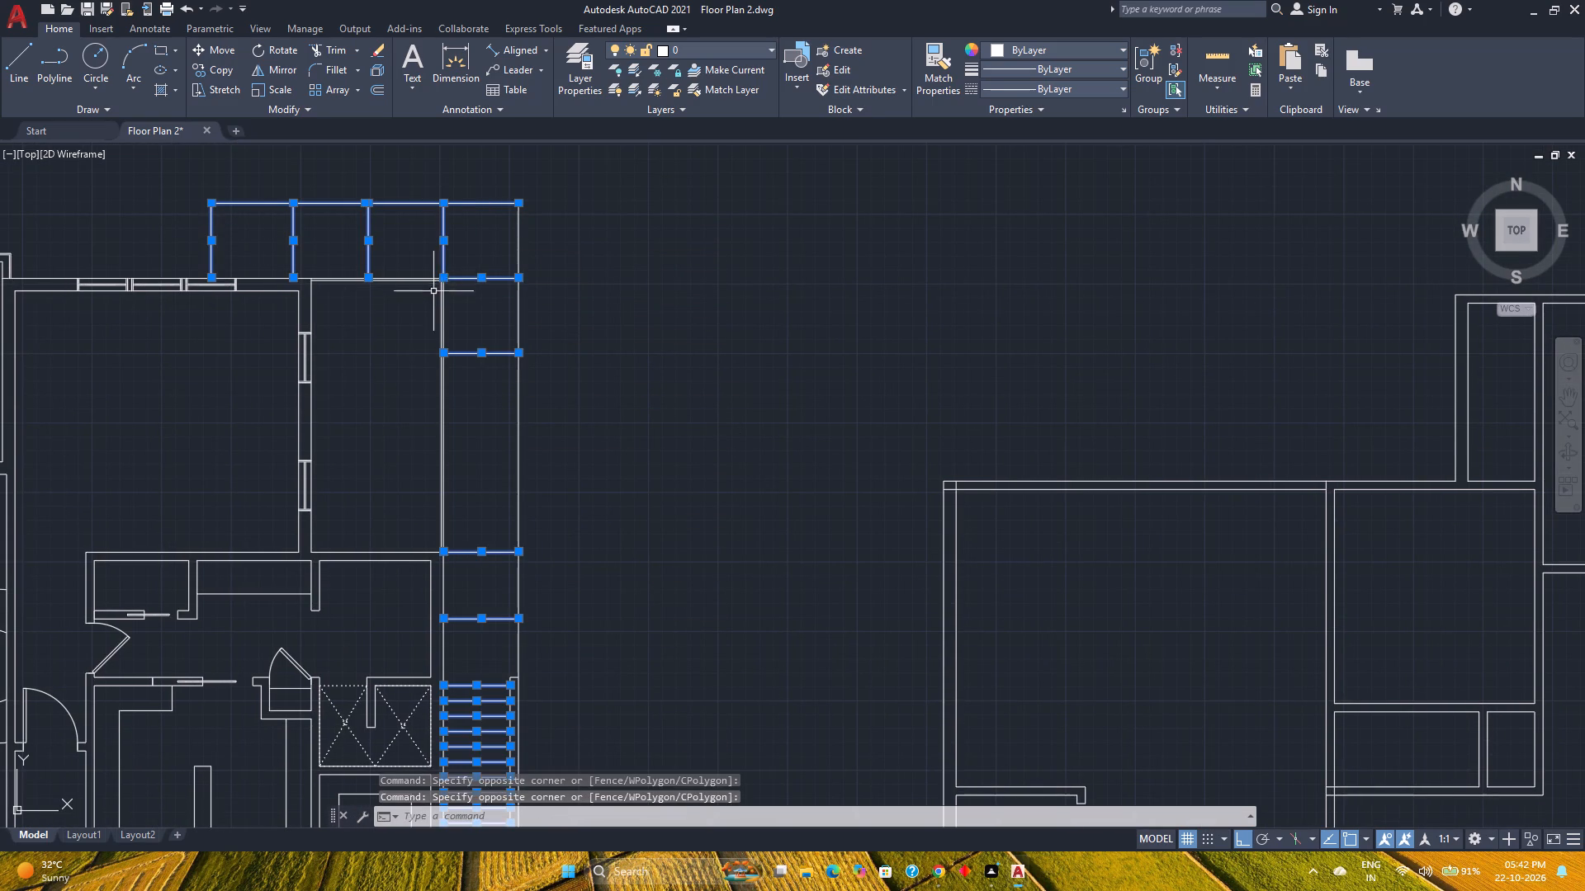
{"action": "left_click", "coordinate": [456, 308]}
{"action": "left_click", "coordinate": [428, 303]}
{"action": "scroll", "coordinate": [341, 334], "scroll_direction": "up", "scroll_amount": 2}
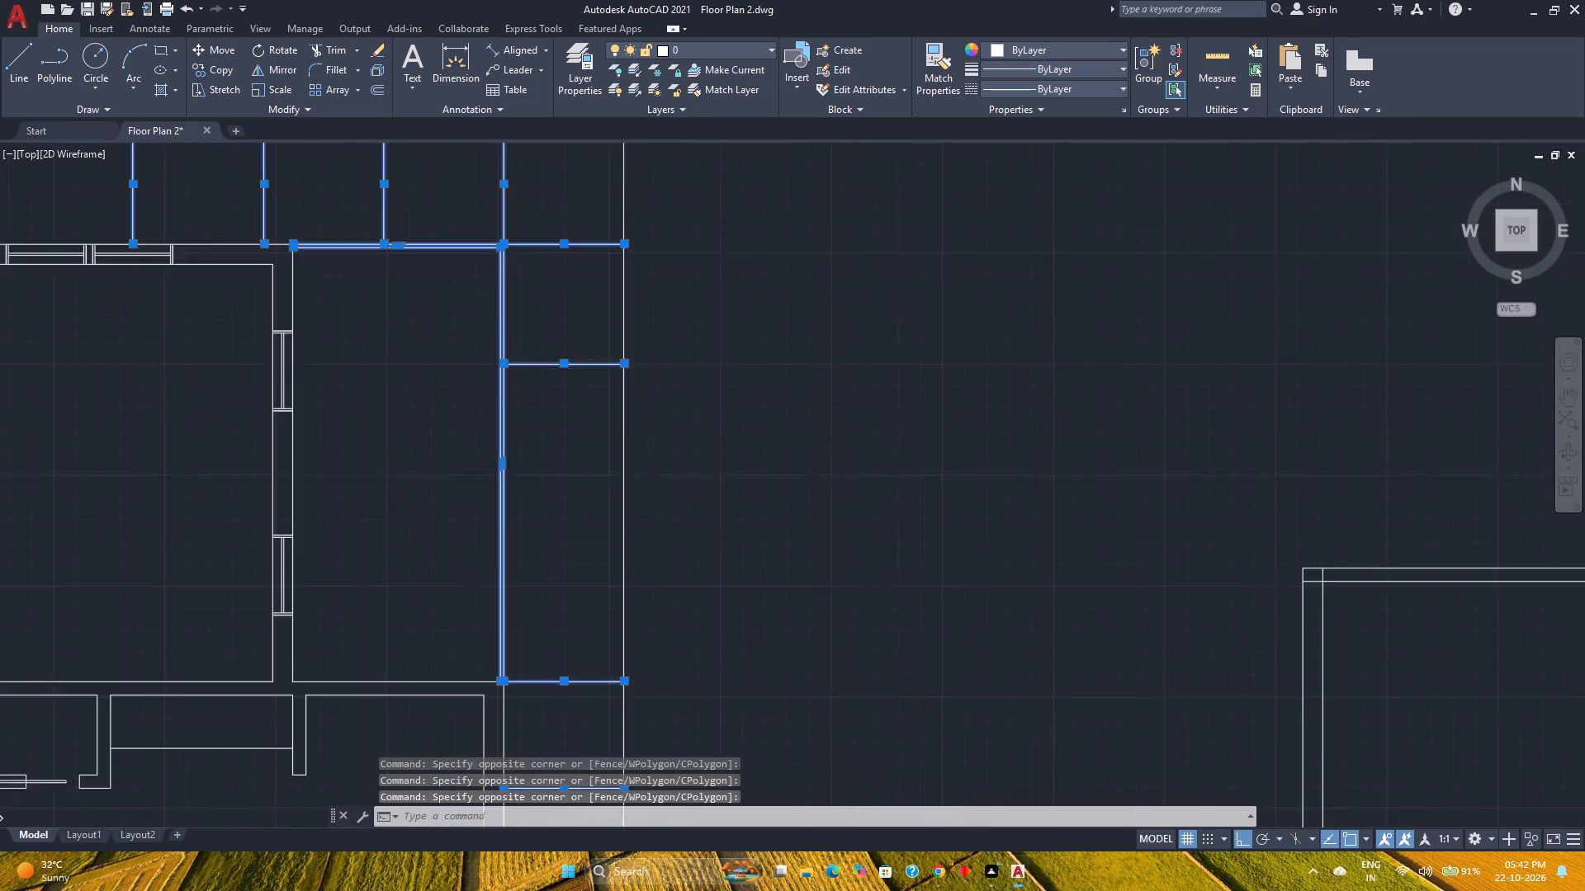
{"action": "scroll", "coordinate": [352, 364], "scroll_direction": "down", "scroll_amount": 2}
{"action": "middle_click_drag", "start_coordinate": [352, 364], "coordinate": [360, 380]}
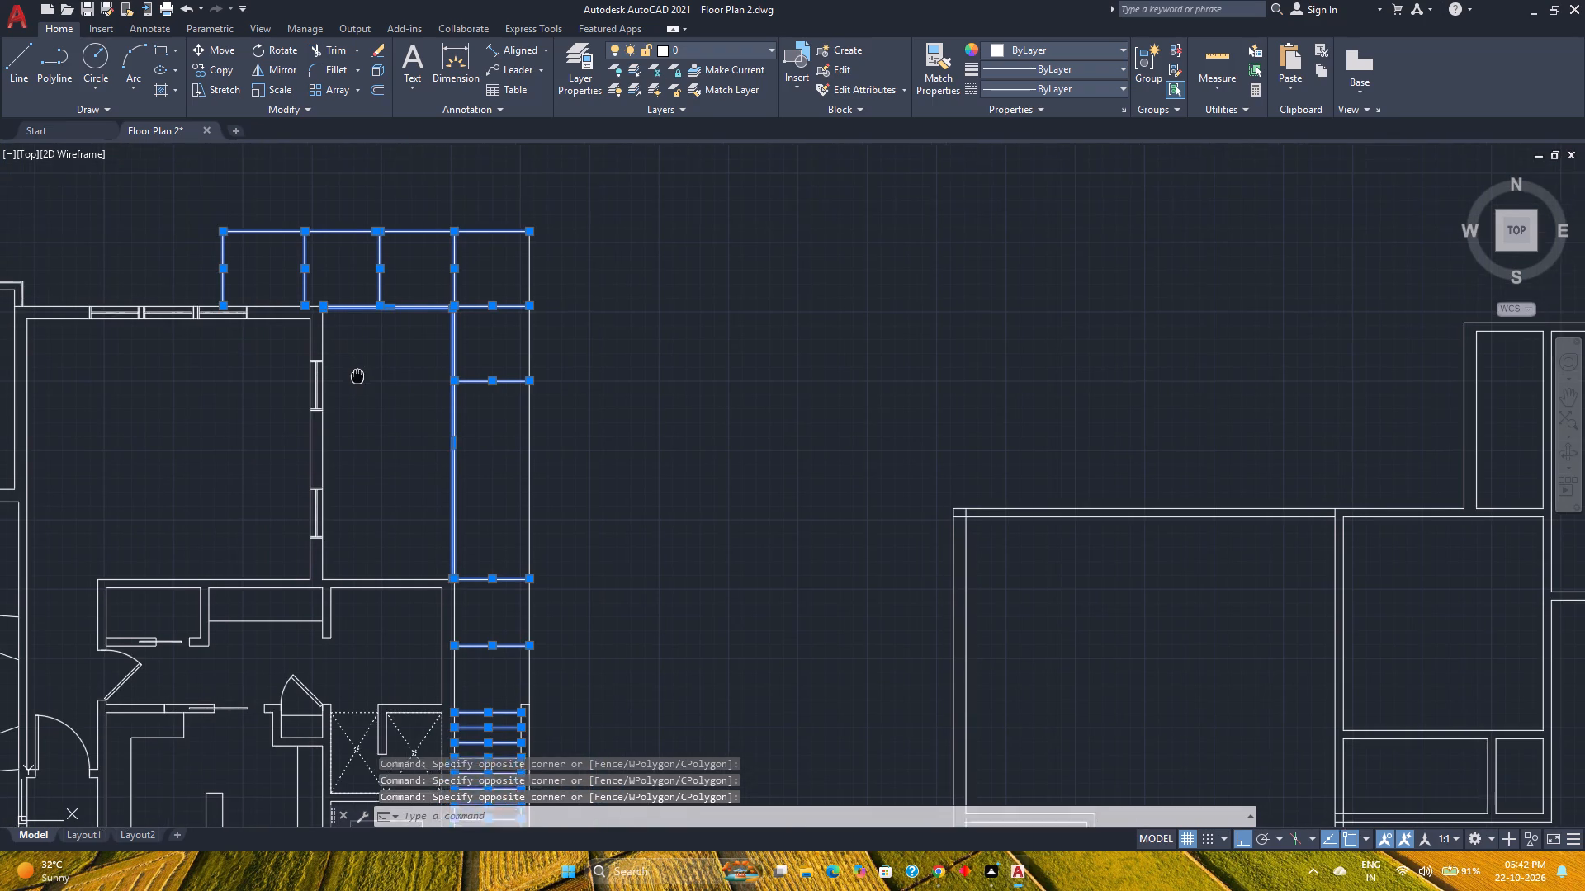
{"action": "middle_click_drag", "start_coordinate": [360, 380], "coordinate": [372, 398]}
{"action": "left_click", "coordinate": [207, 67]}
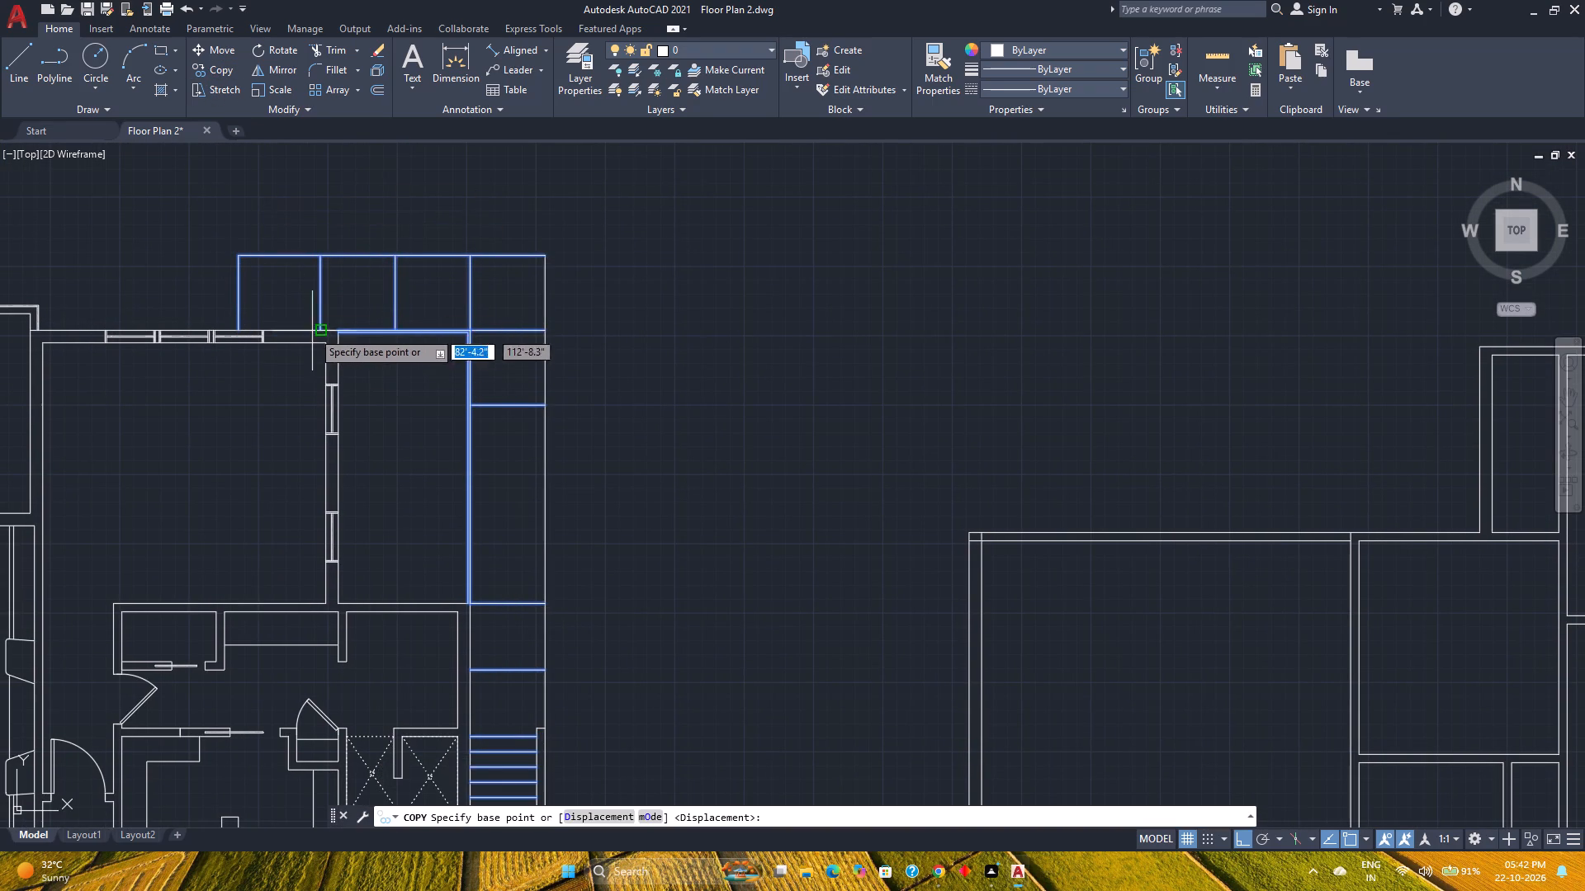
{"action": "scroll", "coordinate": [313, 331], "scroll_direction": "up", "scroll_amount": 8}
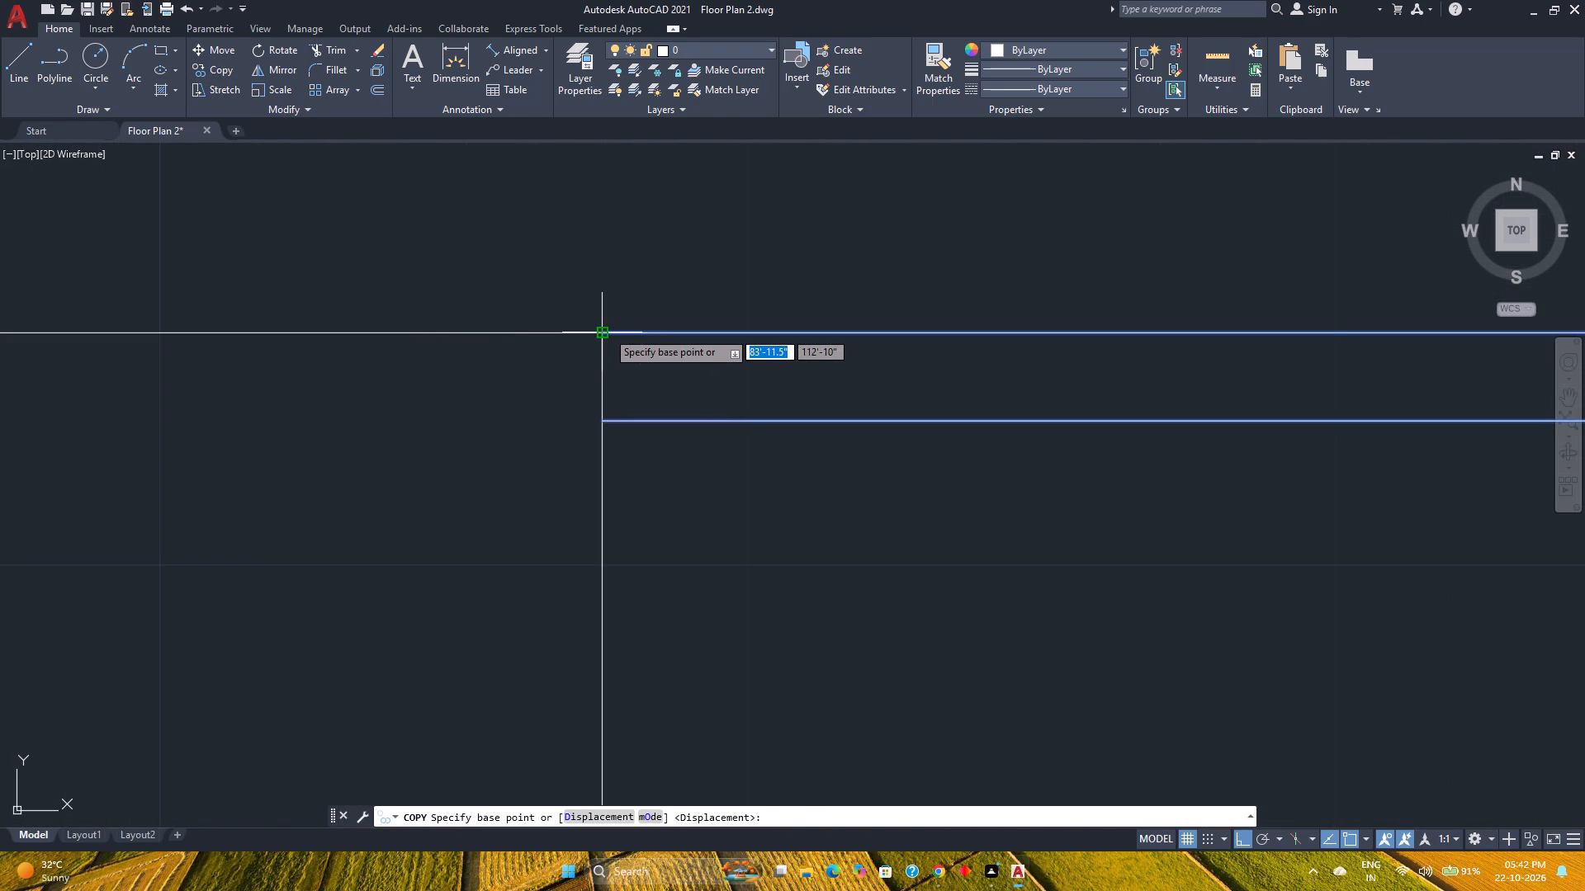
{"action": "left_click", "coordinate": [607, 331]}
{"action": "scroll", "coordinate": [607, 331], "scroll_direction": "down", "scroll_amount": 12}
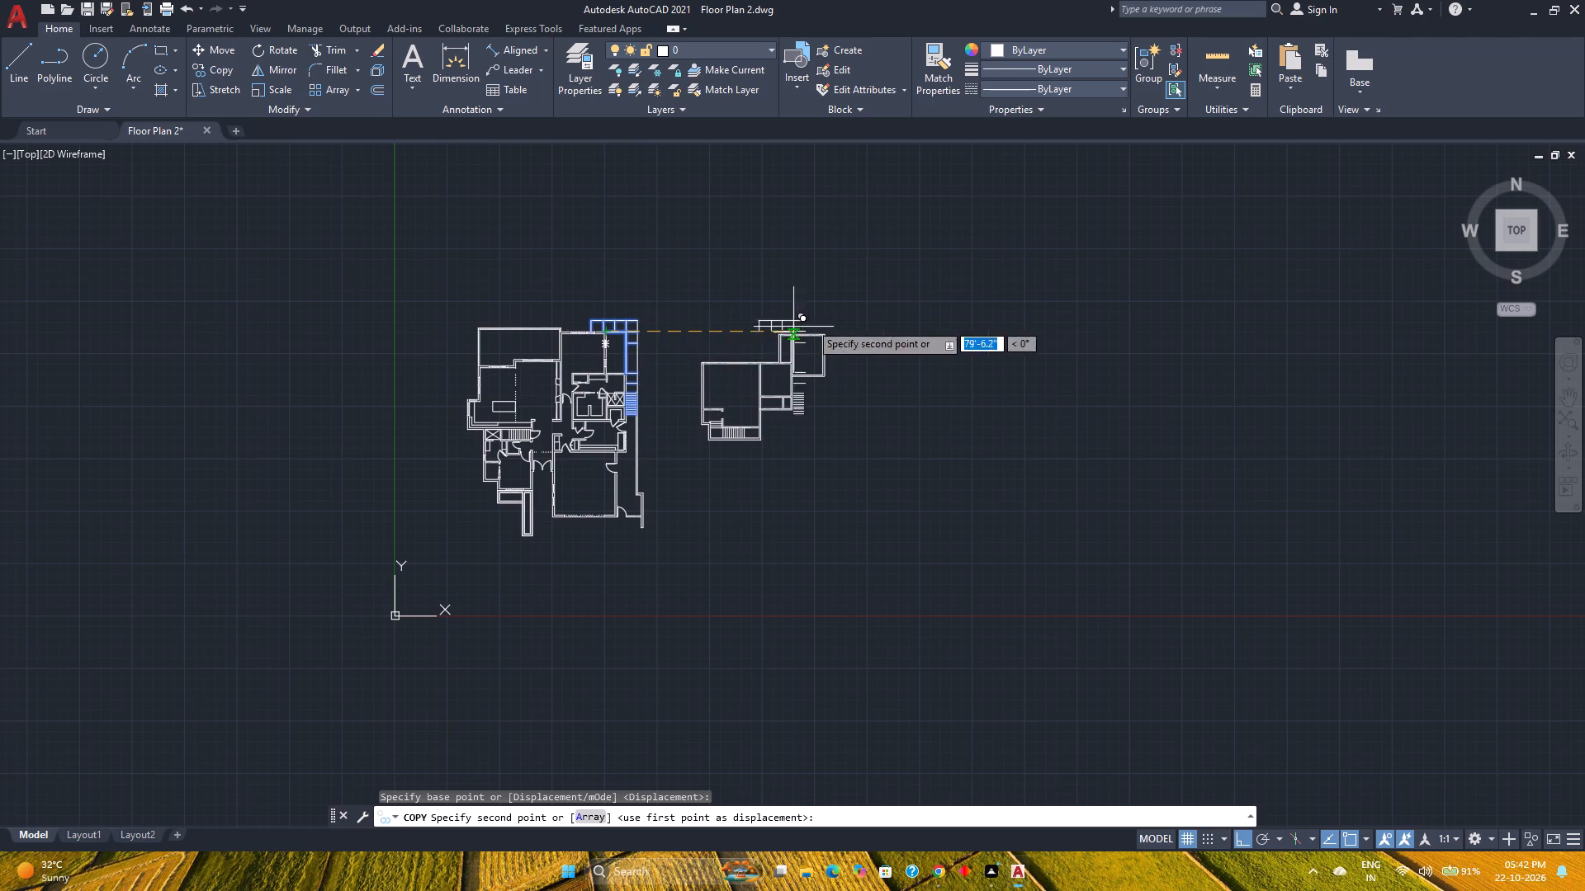
{"action": "scroll", "coordinate": [822, 319], "scroll_direction": "up", "scroll_amount": 4}
{"action": "left_click", "coordinate": [845, 411]}
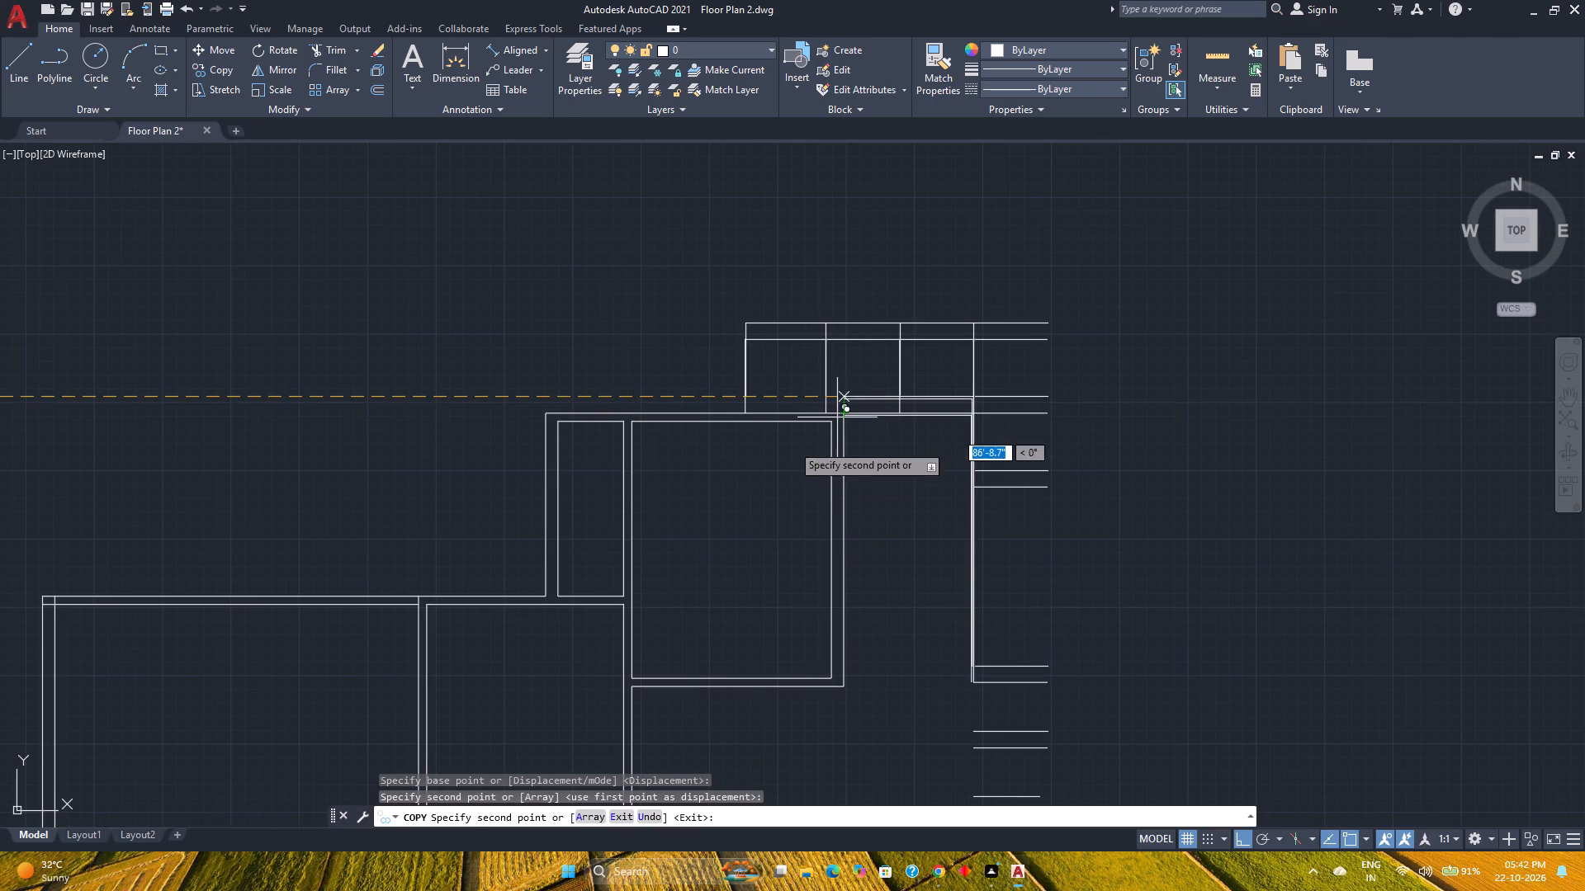
{"action": "key", "text": "Escape"}
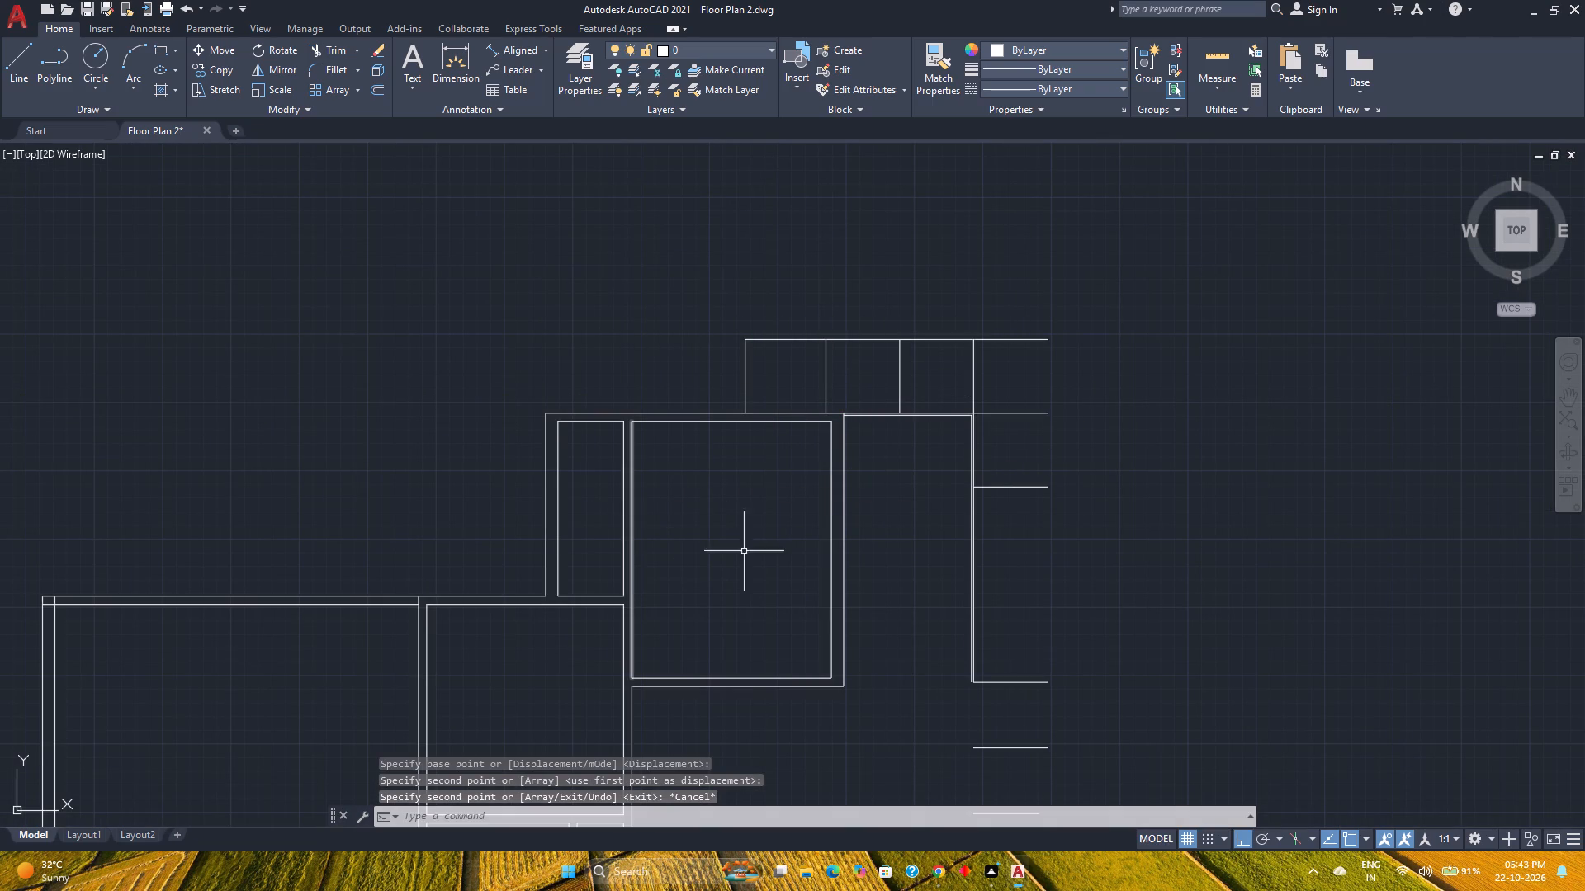
Draw a vertical line about 37' long along the copied walkway's east edge, from its northeast corner south to the last stair tread's level.
{"action": "scroll", "coordinate": [862, 564], "scroll_direction": "down", "scroll_amount": 2}
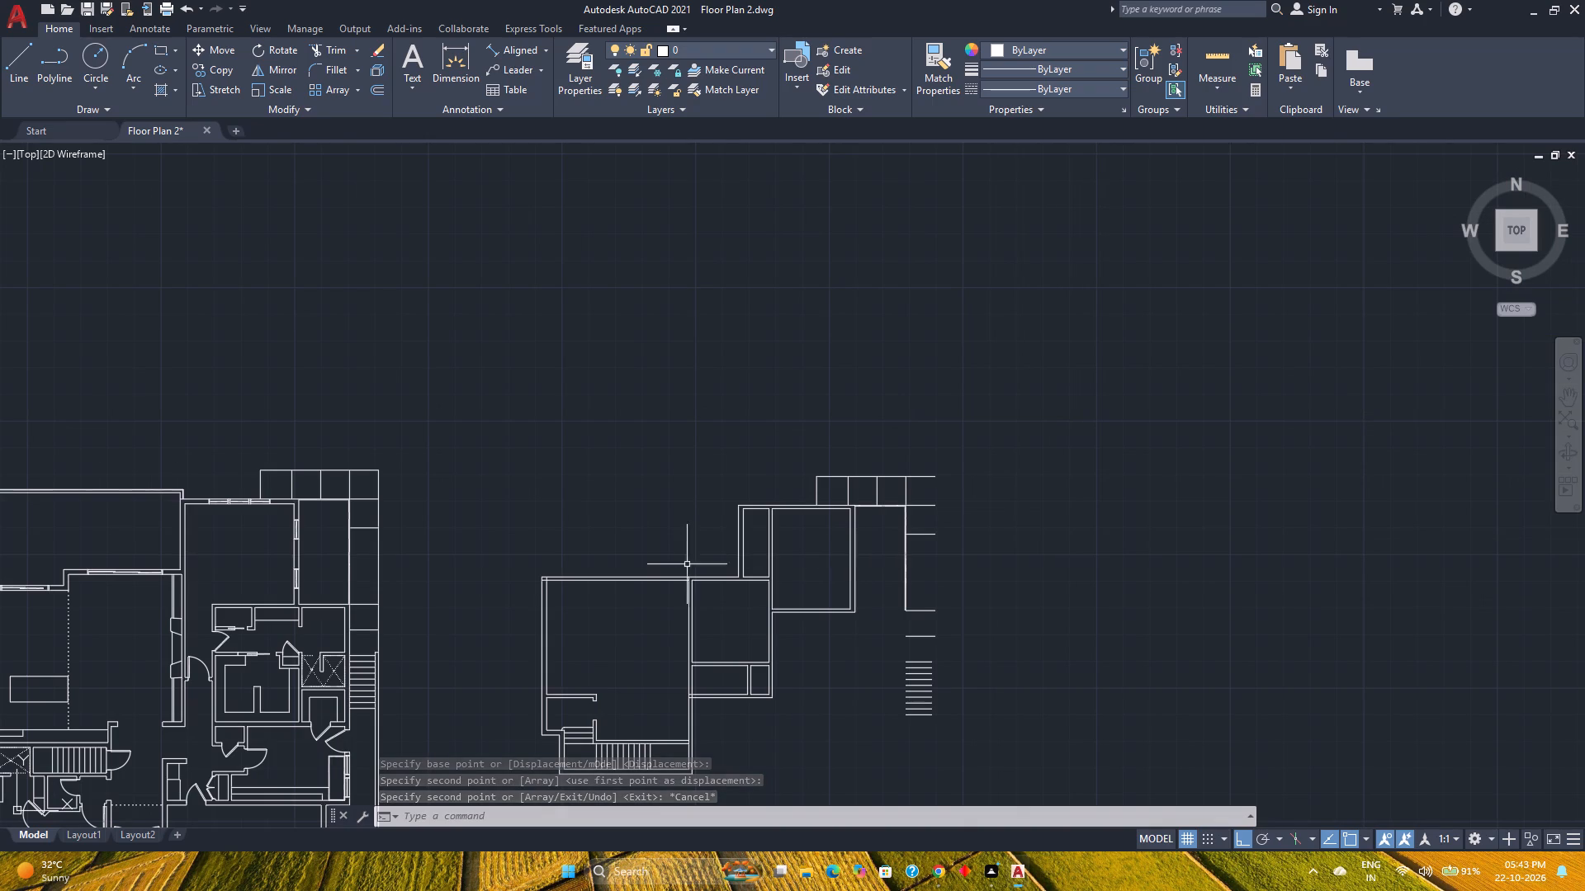
{"action": "middle_click_drag", "start_coordinate": [868, 584], "coordinate": [826, 546]}
{"action": "middle_click", "coordinate": [826, 546]}
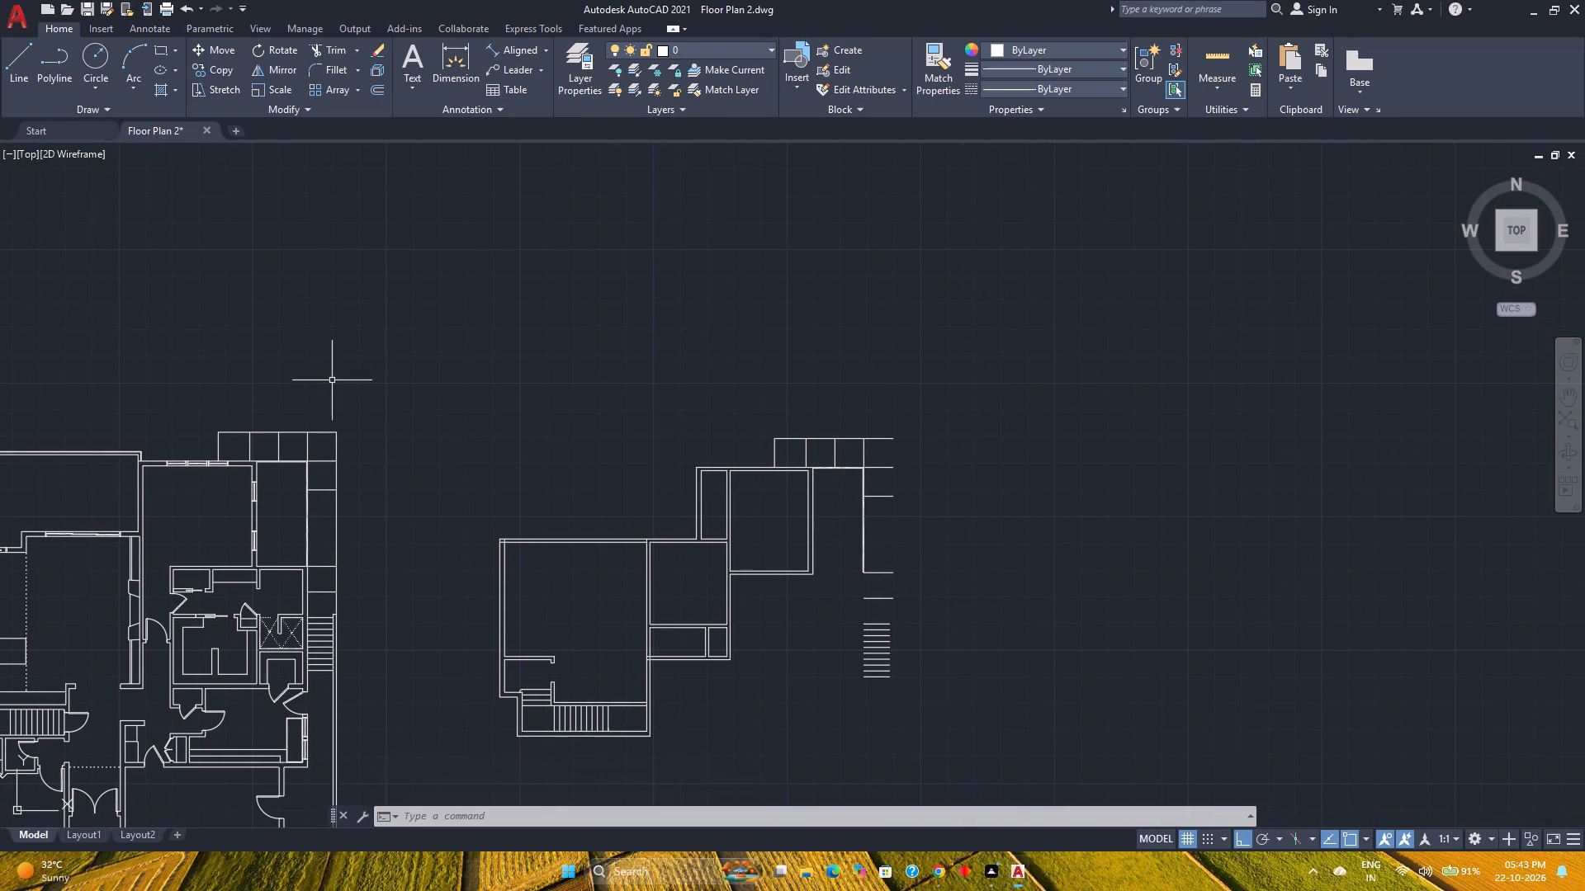
{"action": "left_click", "coordinate": [25, 64]}
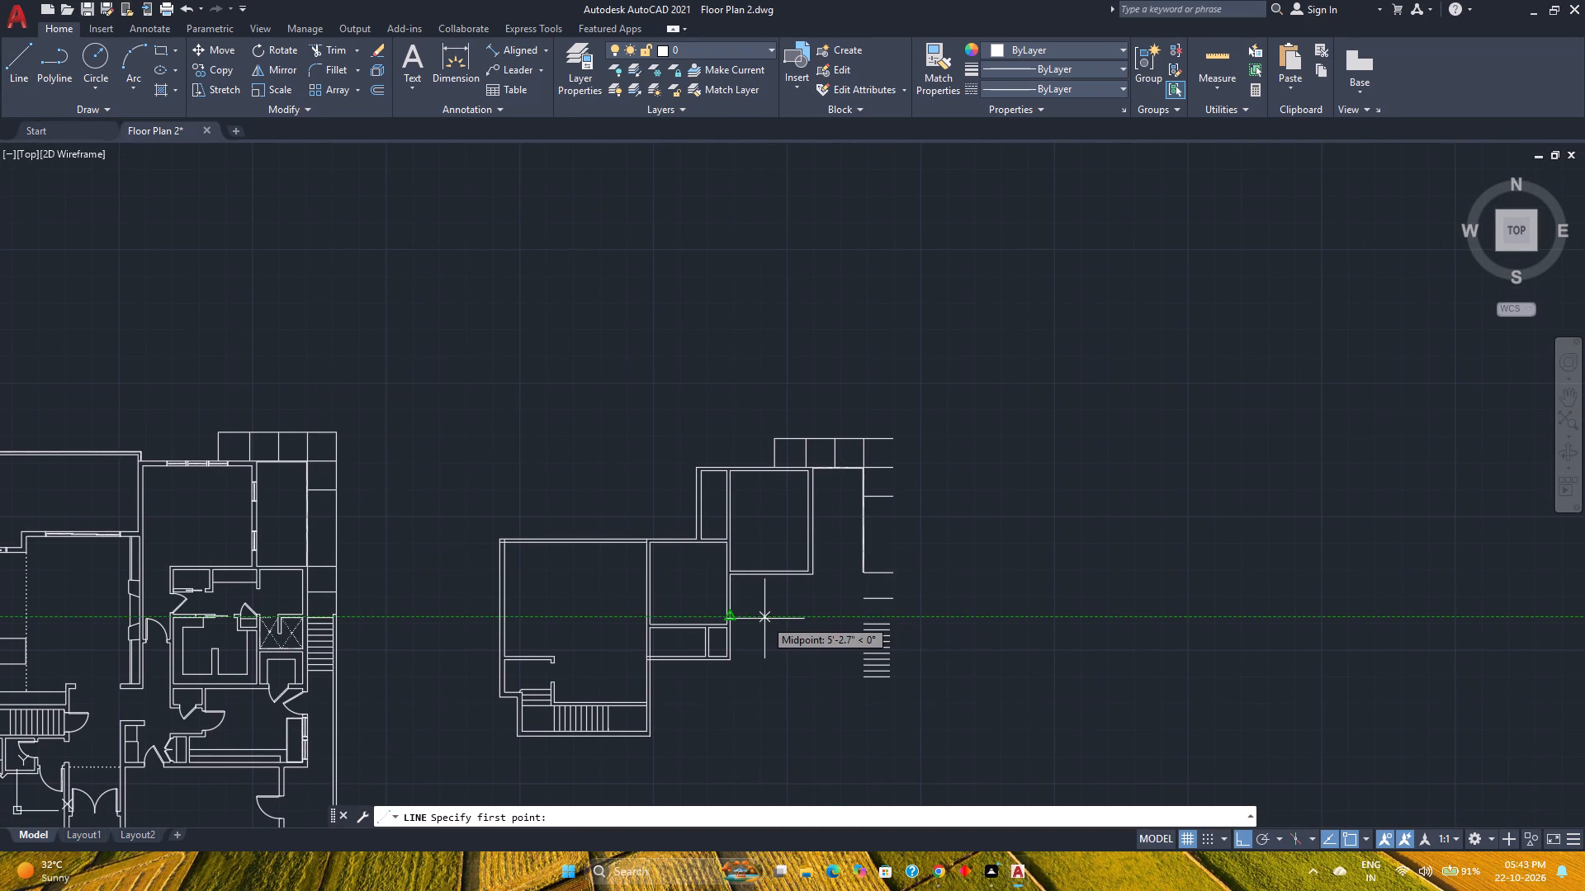
{"action": "scroll", "coordinate": [906, 459], "scroll_direction": "up", "scroll_amount": 1}
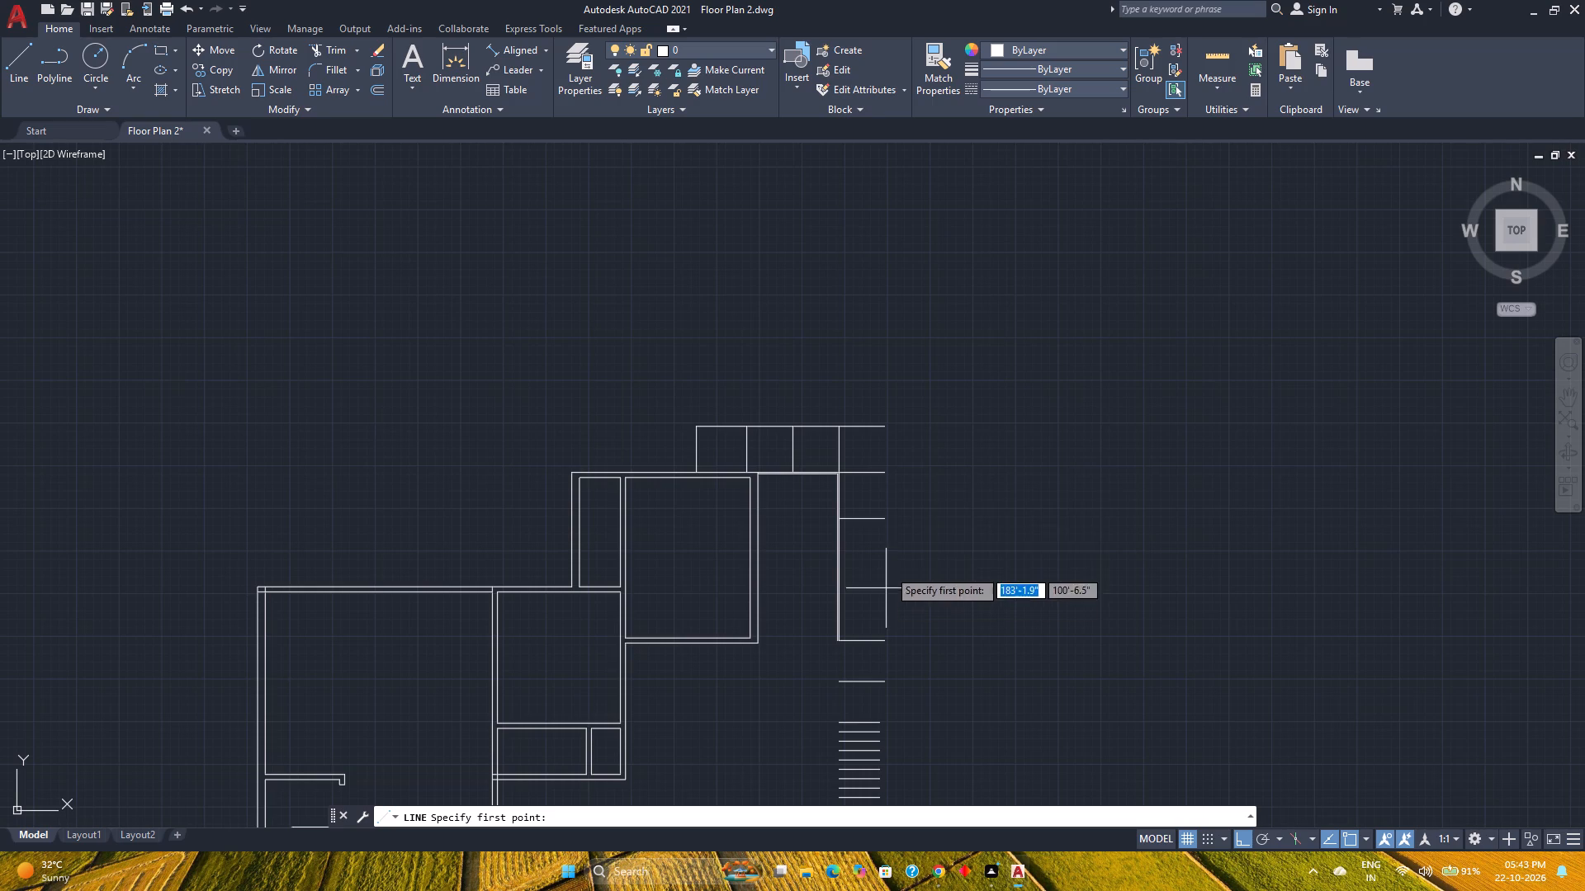
{"action": "left_click", "coordinate": [887, 430]}
{"action": "middle_click_drag", "start_coordinate": [934, 616], "coordinate": [923, 547]}
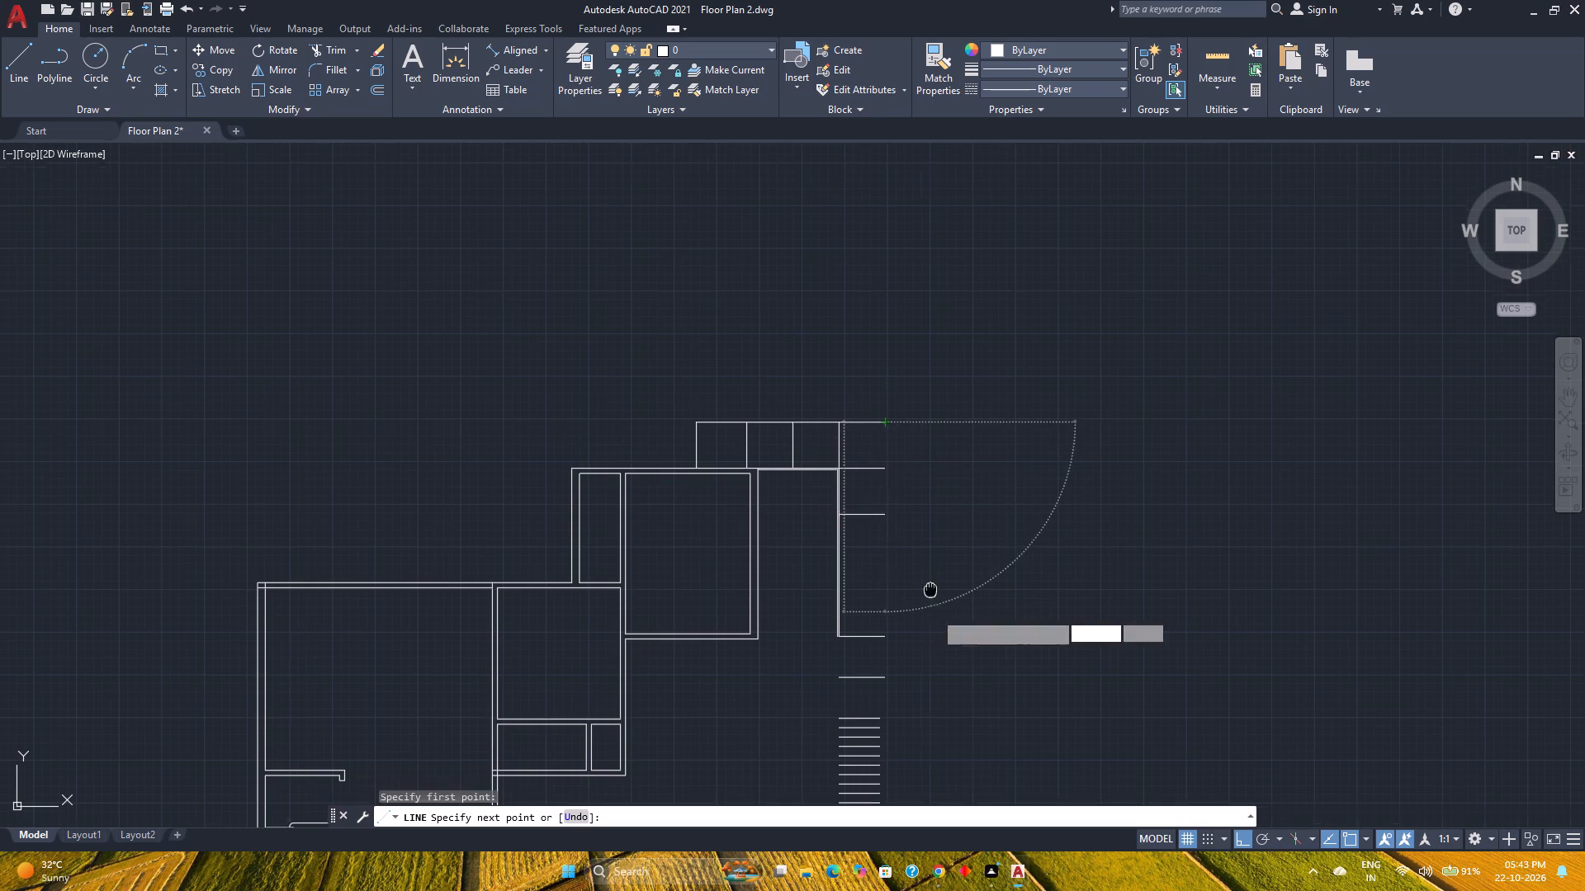
{"action": "middle_click_drag", "start_coordinate": [923, 547], "coordinate": [913, 474]}
{"action": "middle_click", "coordinate": [913, 472]}
{"action": "scroll", "coordinate": [863, 667], "scroll_direction": "up", "scroll_amount": 2}
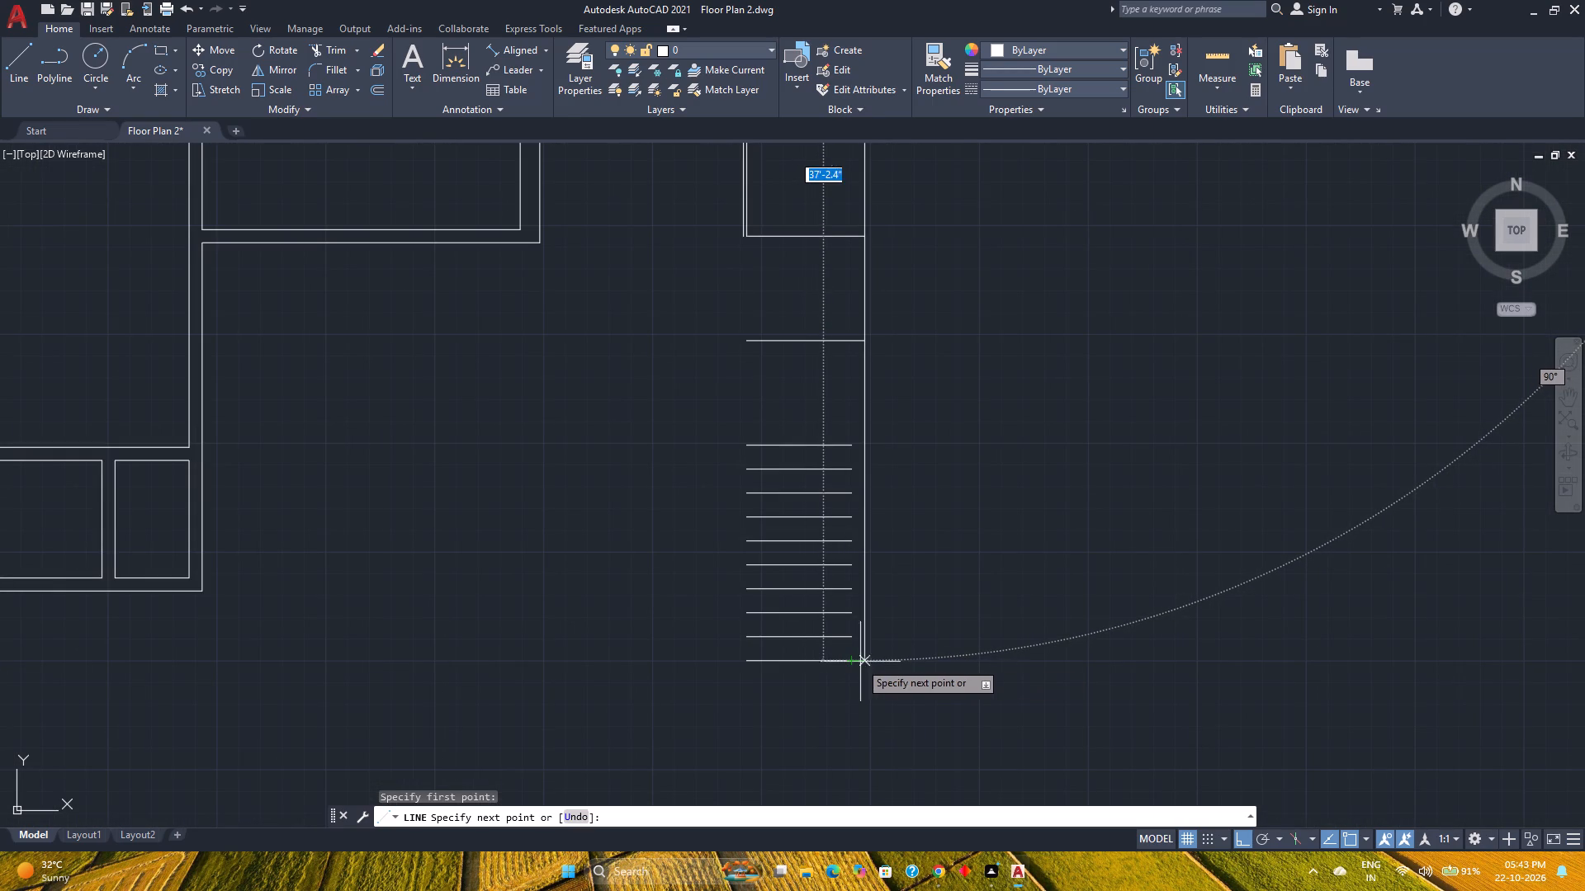
{"action": "left_click", "coordinate": [866, 662]}
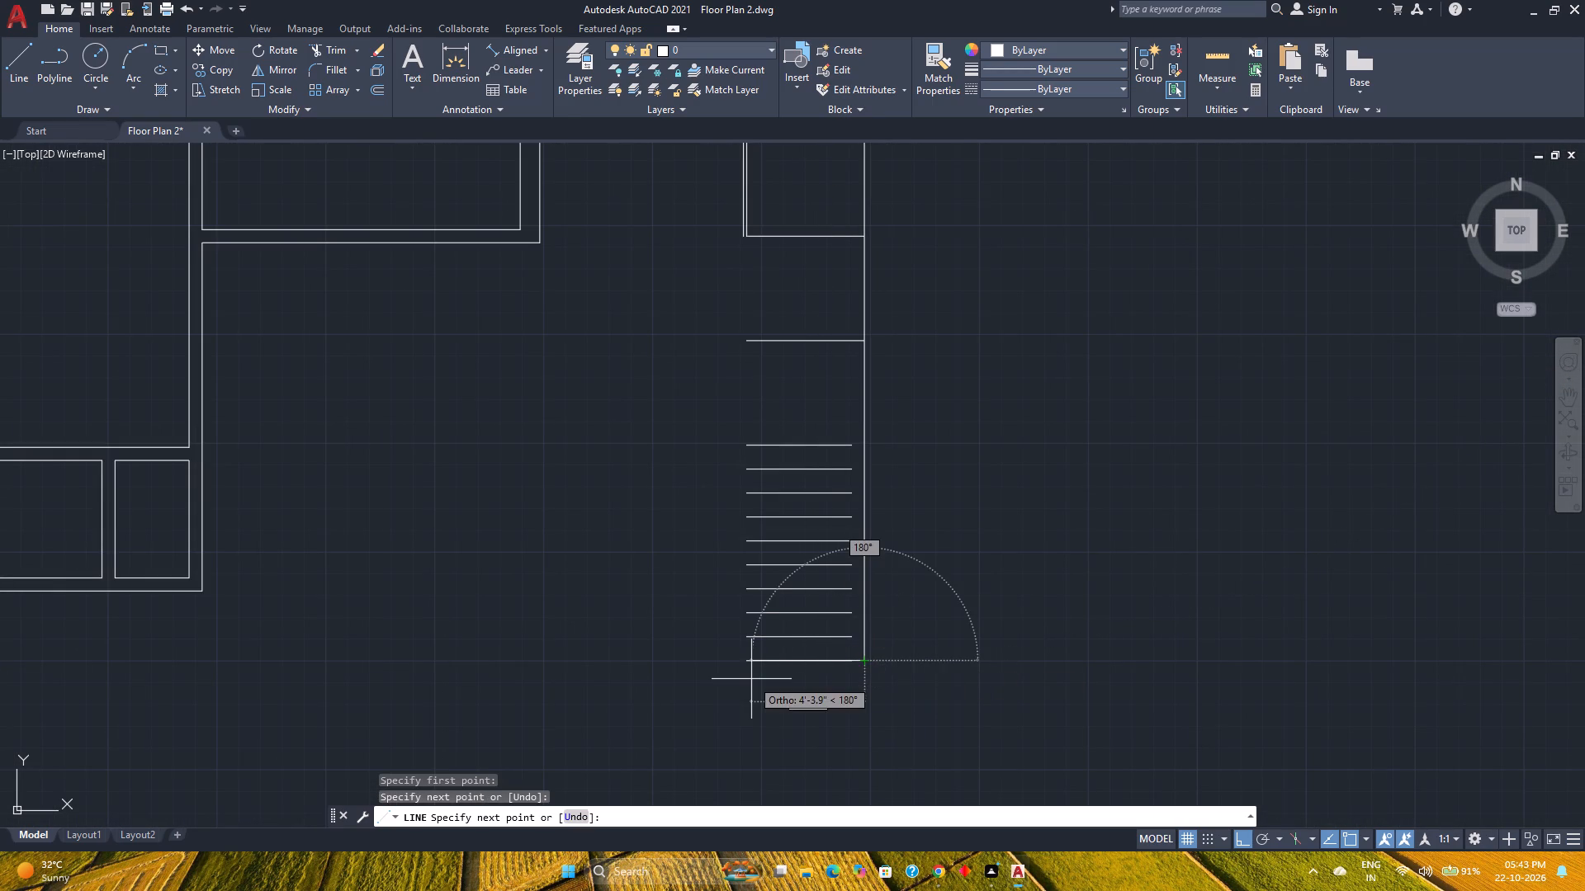
{"action": "key", "text": "Escape"}
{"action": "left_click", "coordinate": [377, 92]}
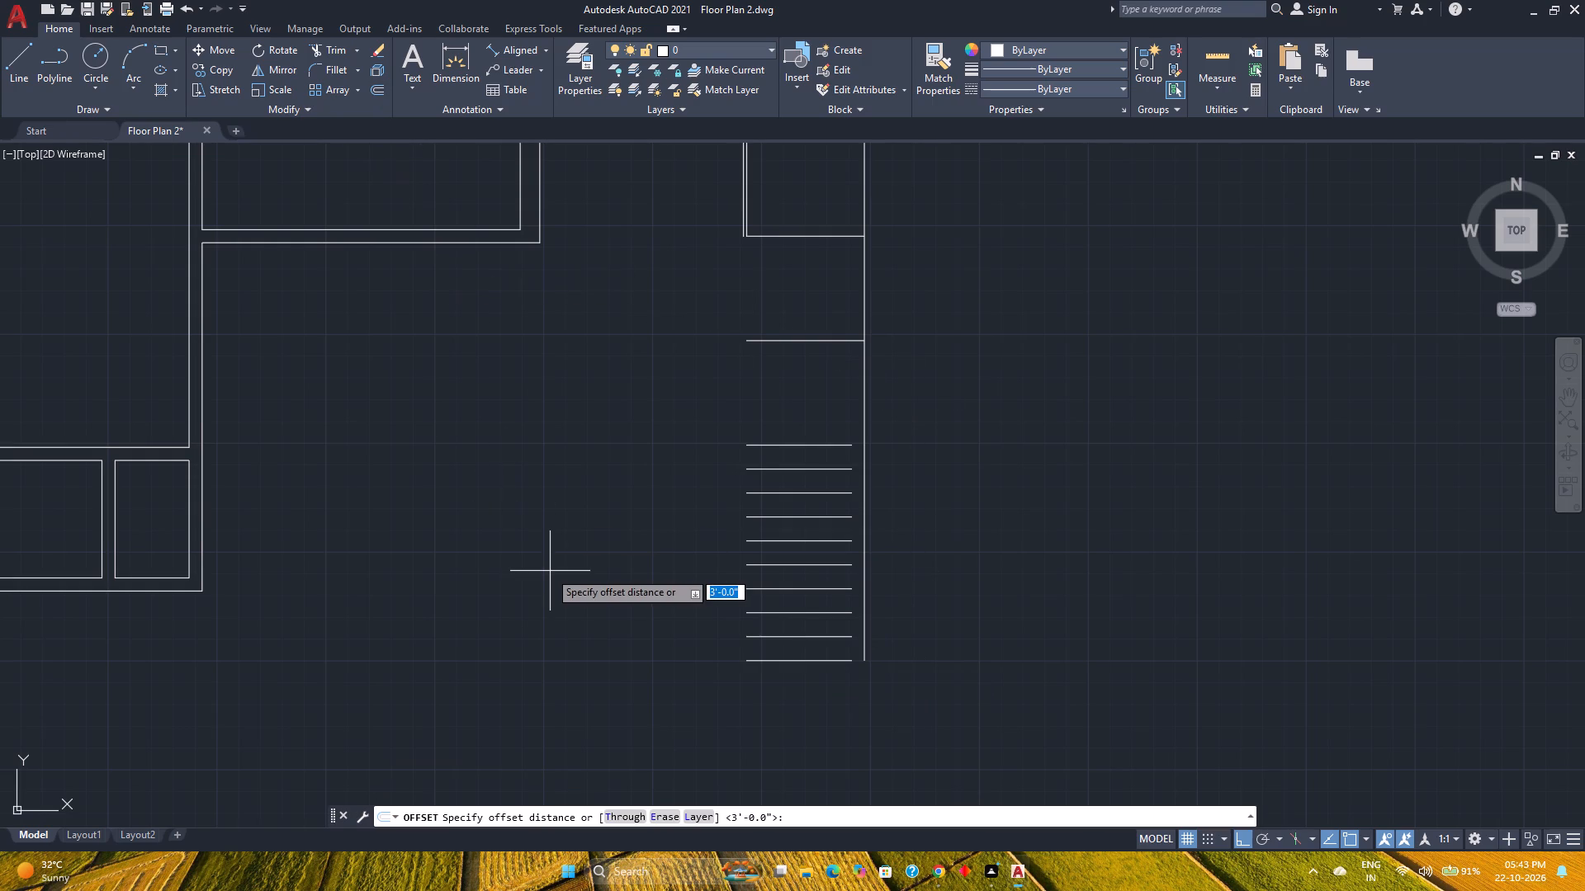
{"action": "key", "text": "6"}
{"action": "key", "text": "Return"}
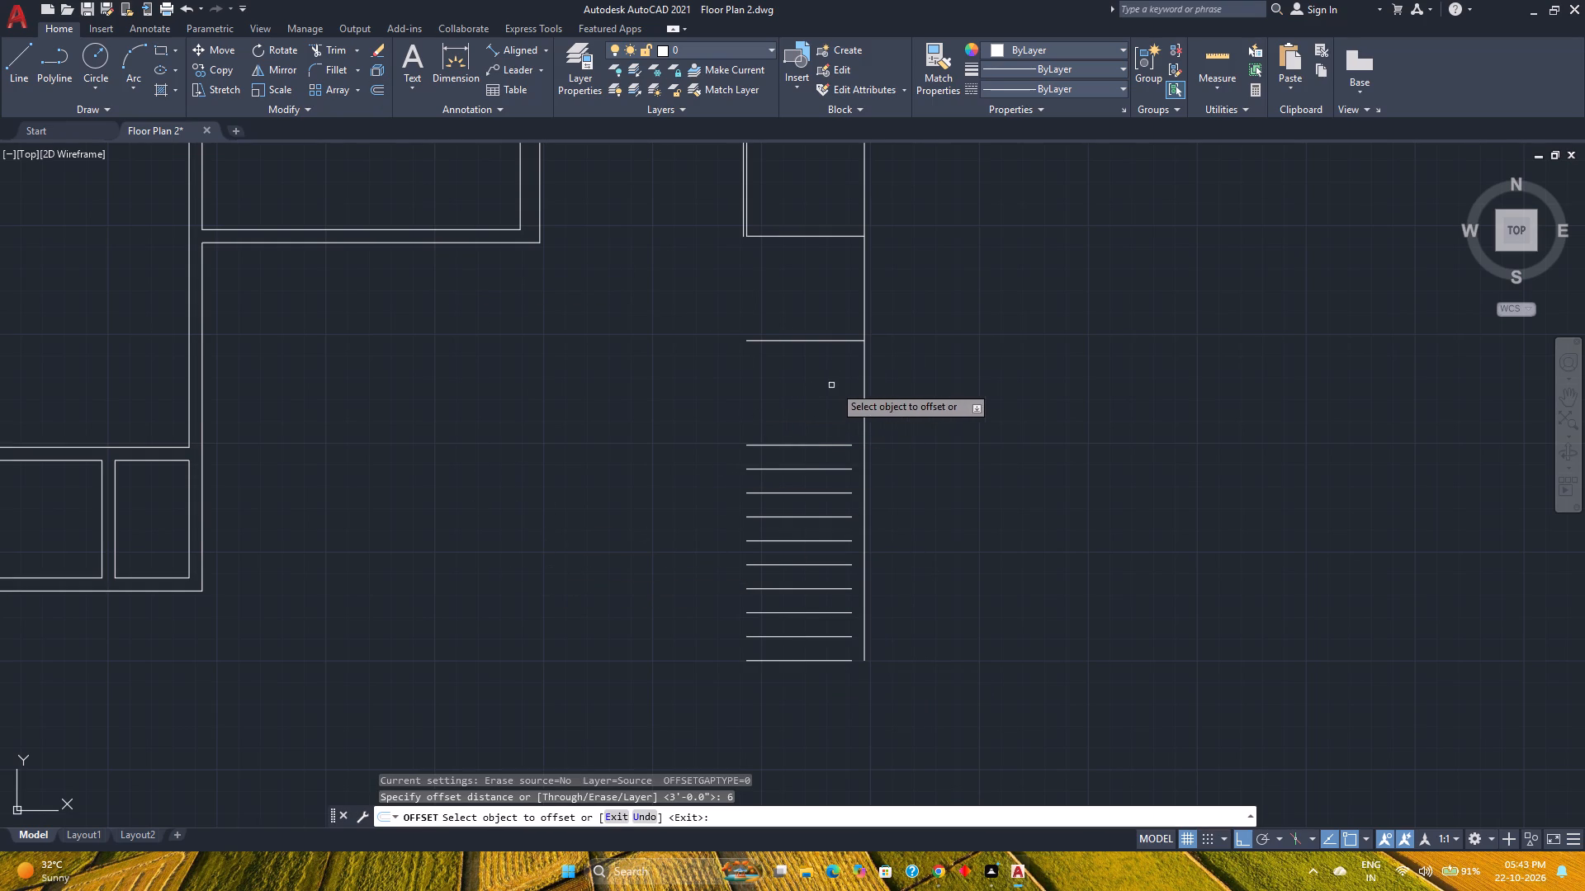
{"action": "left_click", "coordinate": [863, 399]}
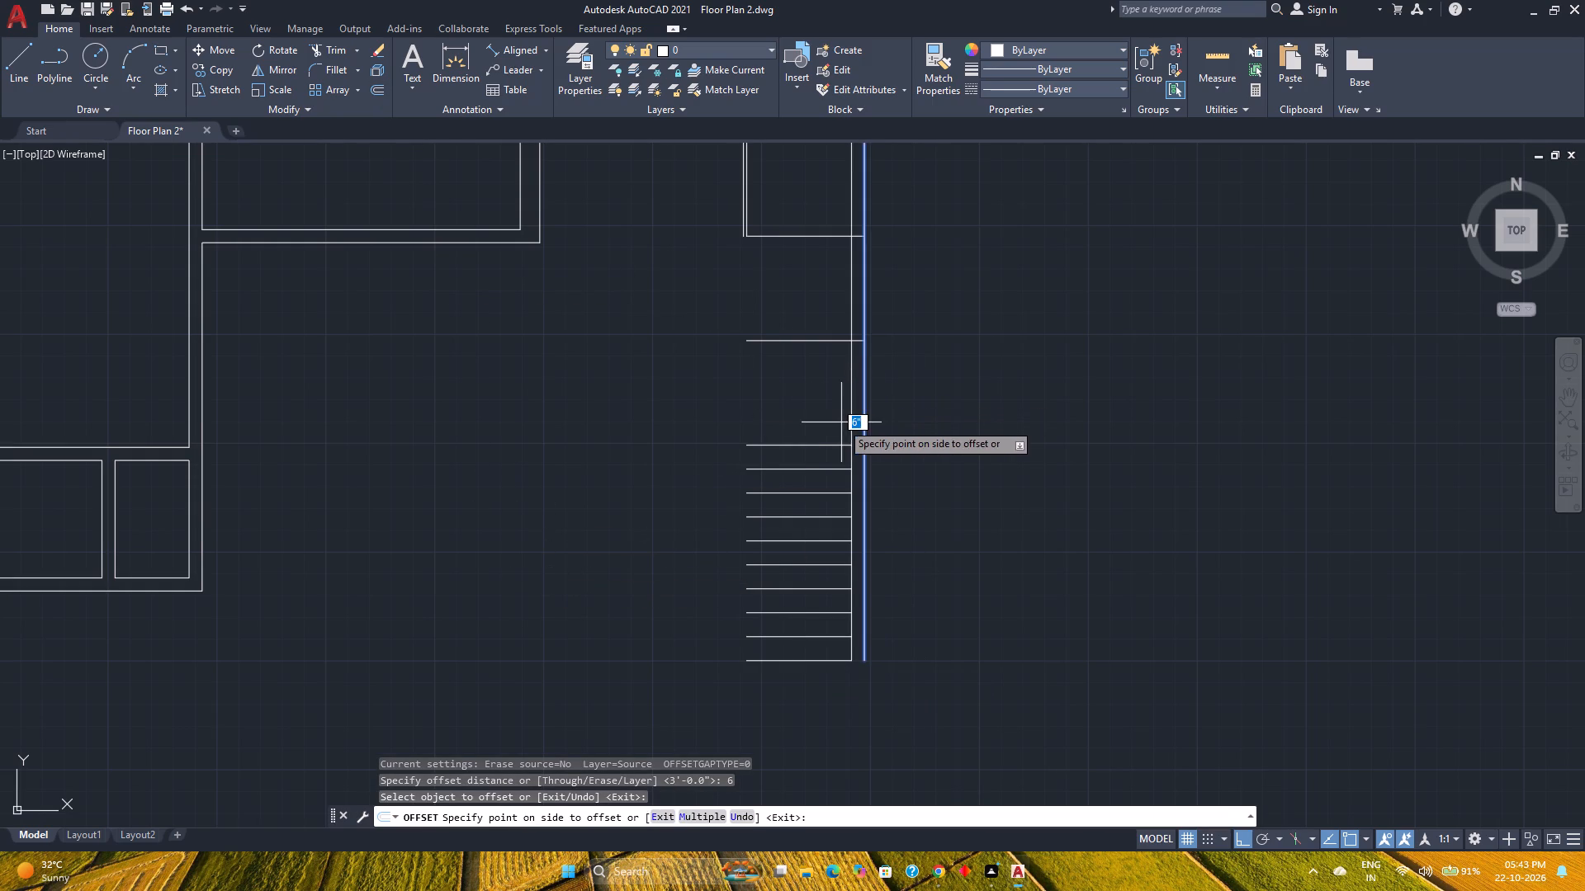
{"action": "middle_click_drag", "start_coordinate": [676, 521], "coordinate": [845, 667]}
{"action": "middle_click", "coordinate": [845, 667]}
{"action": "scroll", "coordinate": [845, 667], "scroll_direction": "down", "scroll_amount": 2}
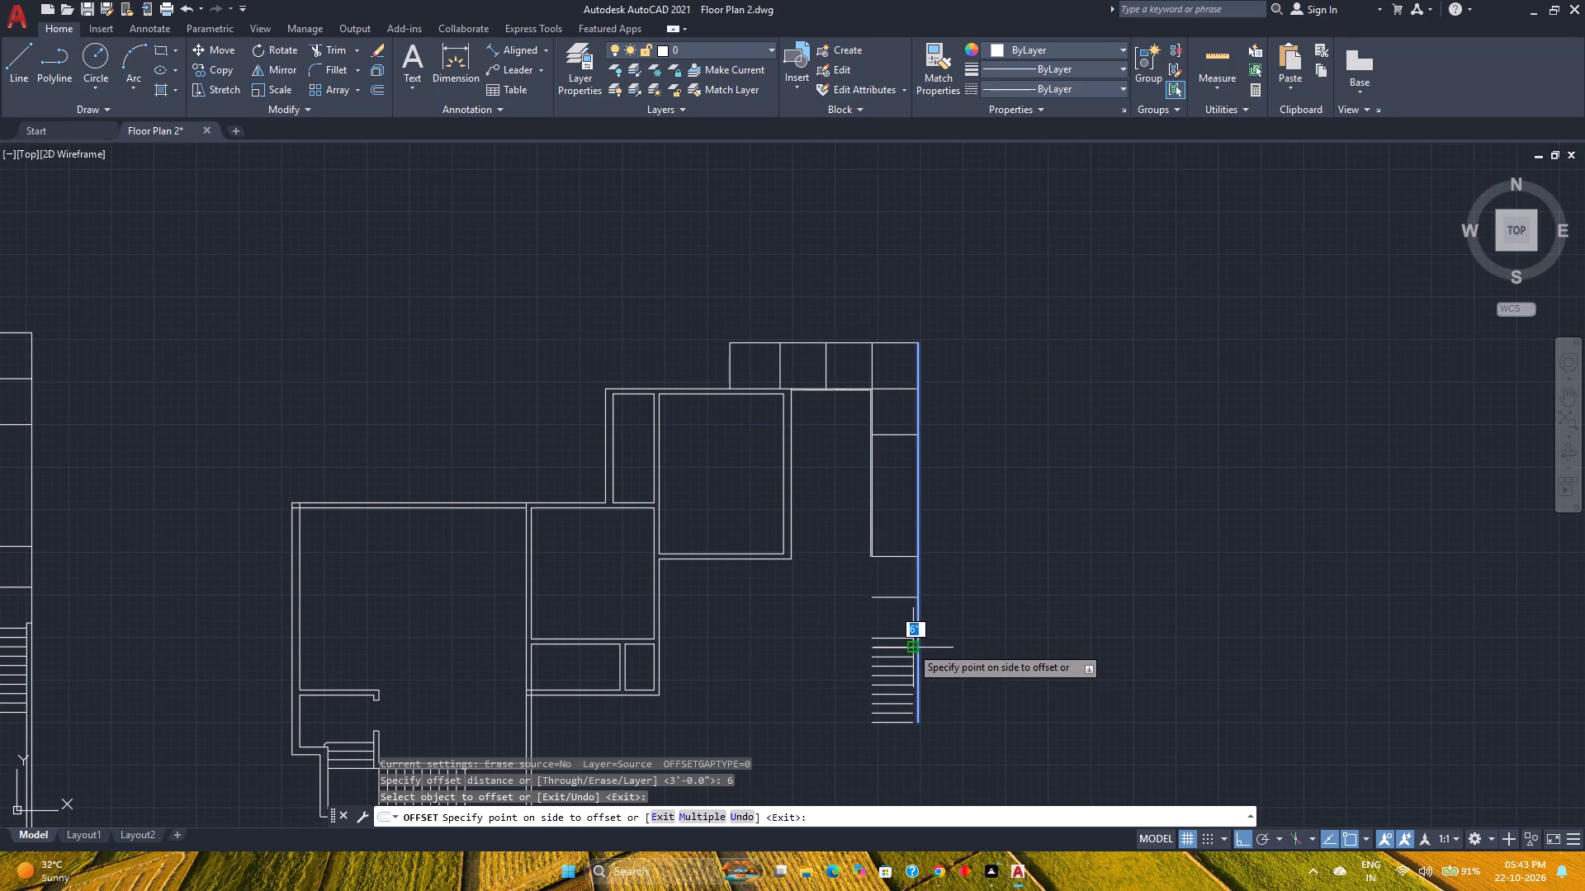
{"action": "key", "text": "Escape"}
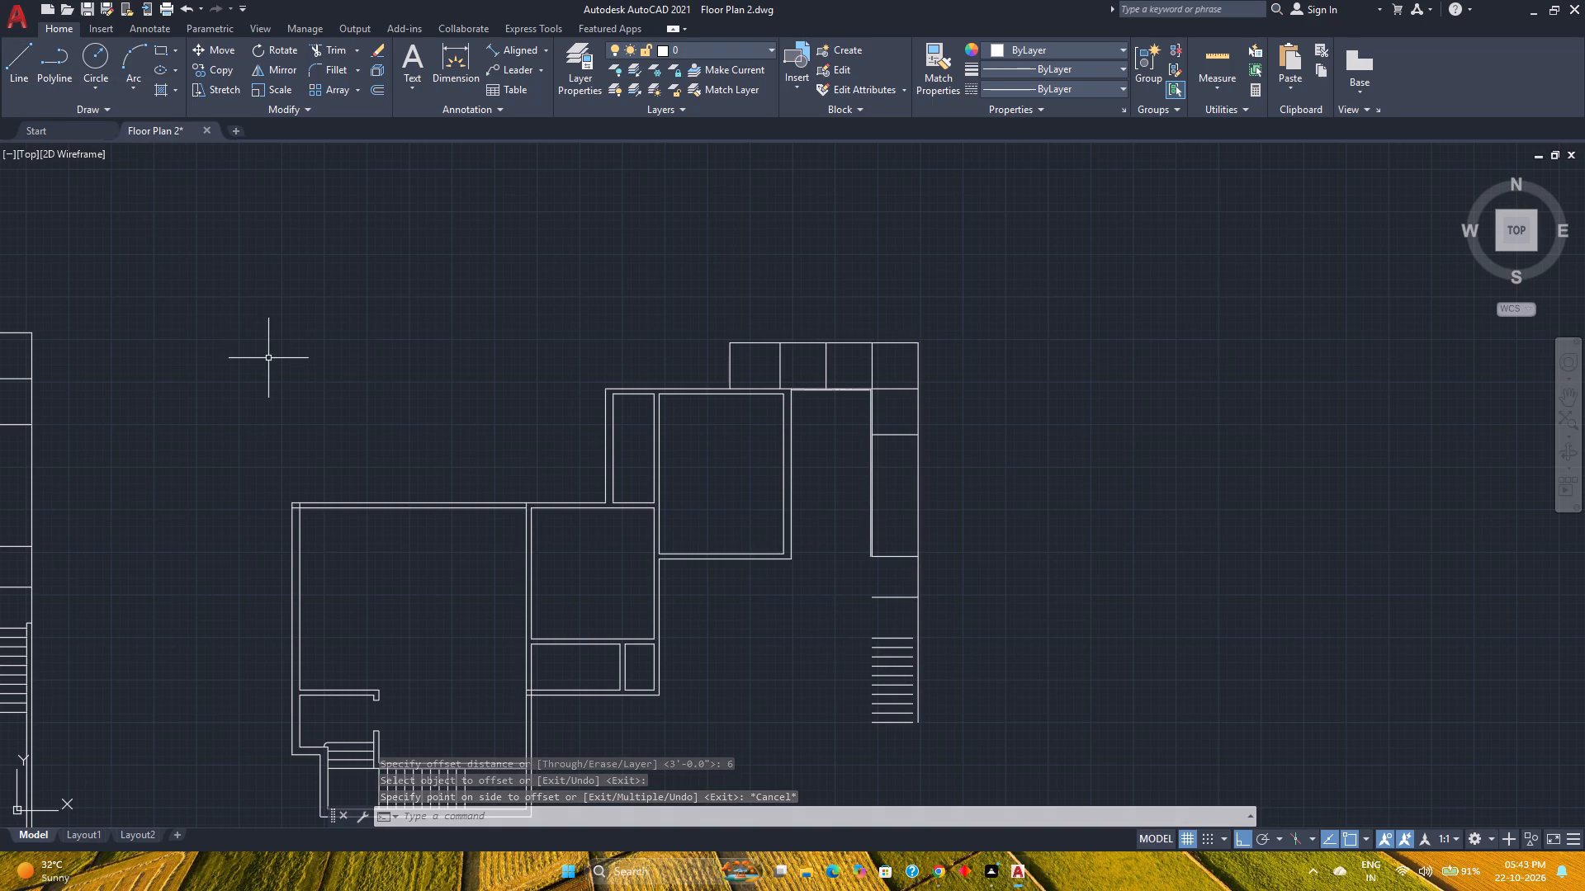
Copy the first-floor exterior stair wall's inner line and short end cap to the second floor, aligned at the walkway's northeast corner.
{"action": "middle_click_drag", "start_coordinate": [151, 674], "coordinate": [545, 591]}
{"action": "middle_click", "coordinate": [545, 591]}
{"action": "scroll", "coordinate": [420, 642], "scroll_direction": "up", "scroll_amount": 2}
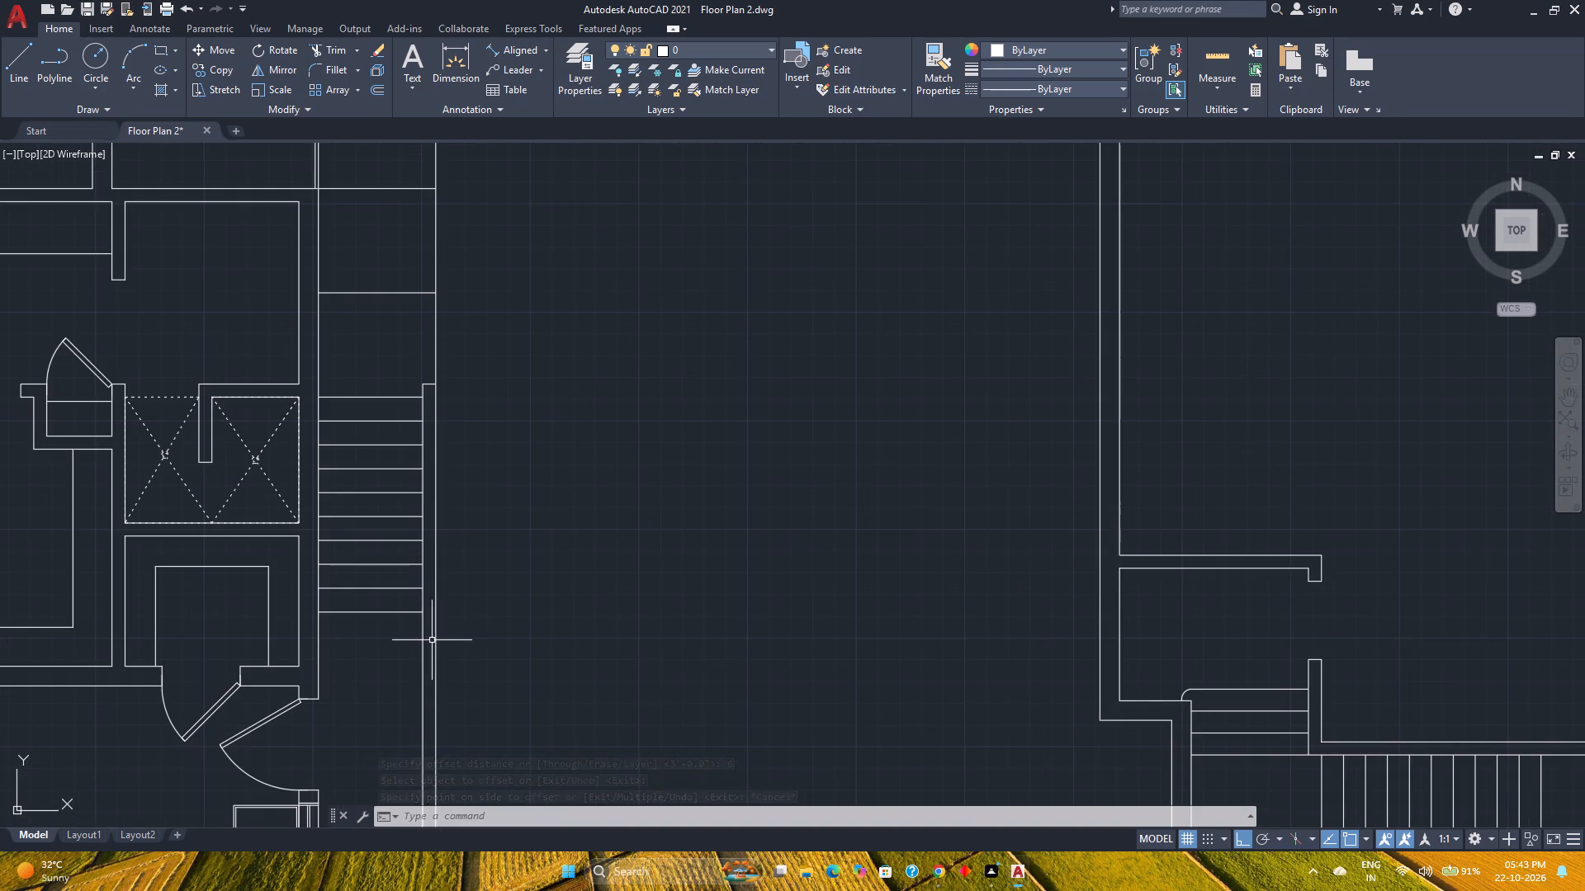
{"action": "left_click", "coordinate": [428, 640]}
{"action": "left_click", "coordinate": [387, 635]}
{"action": "scroll", "coordinate": [413, 369], "scroll_direction": "up", "scroll_amount": 2}
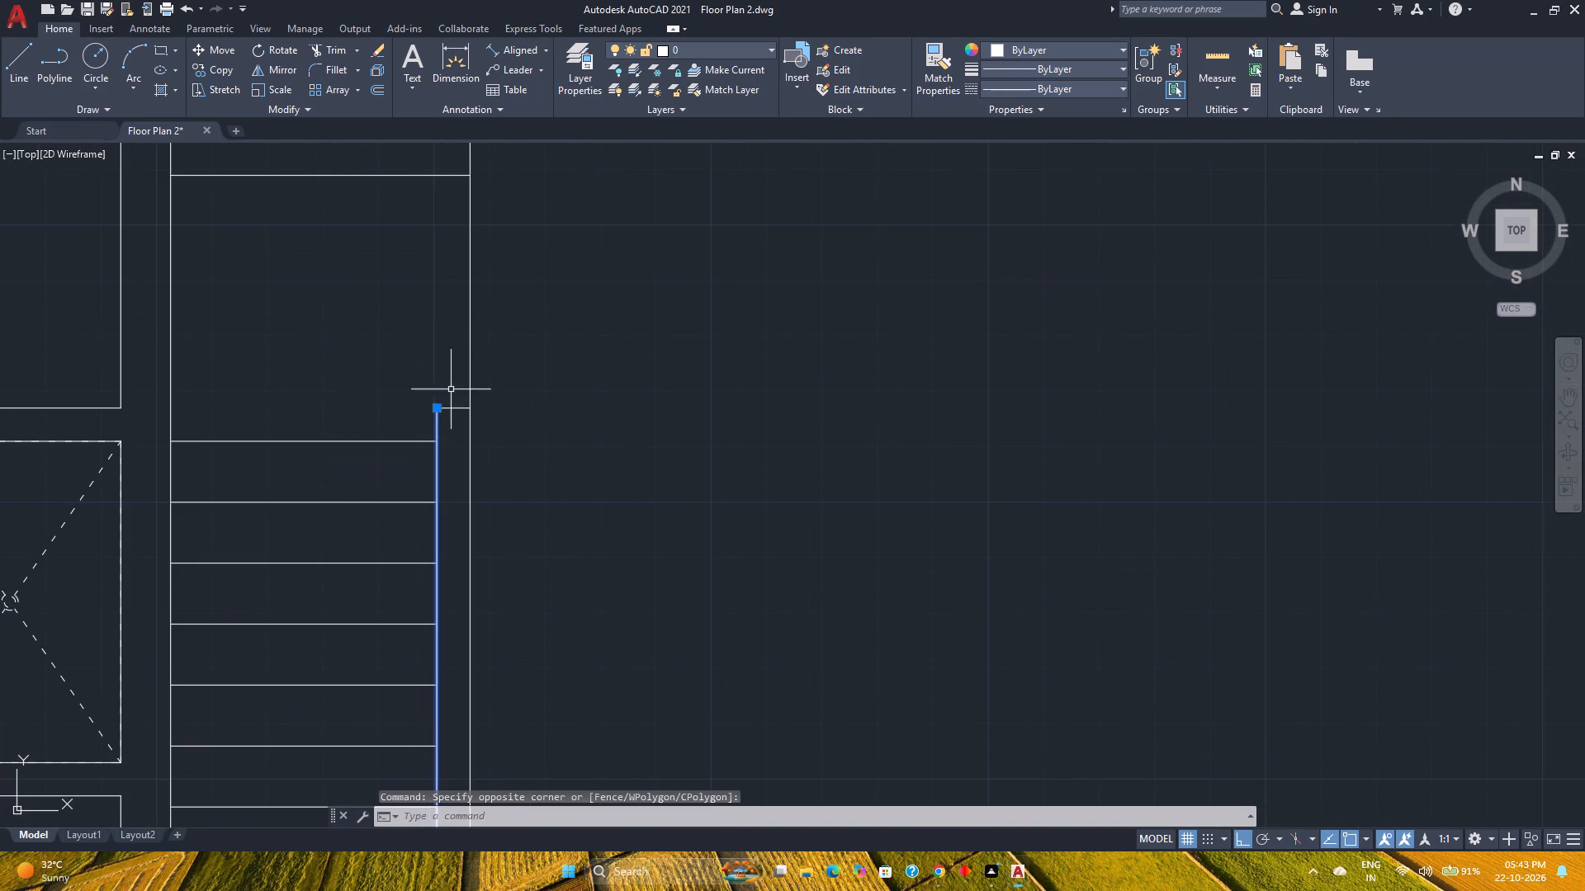
{"action": "left_click", "coordinate": [462, 407]}
{"action": "scroll", "coordinate": [400, 365], "scroll_direction": "down", "scroll_amount": 4}
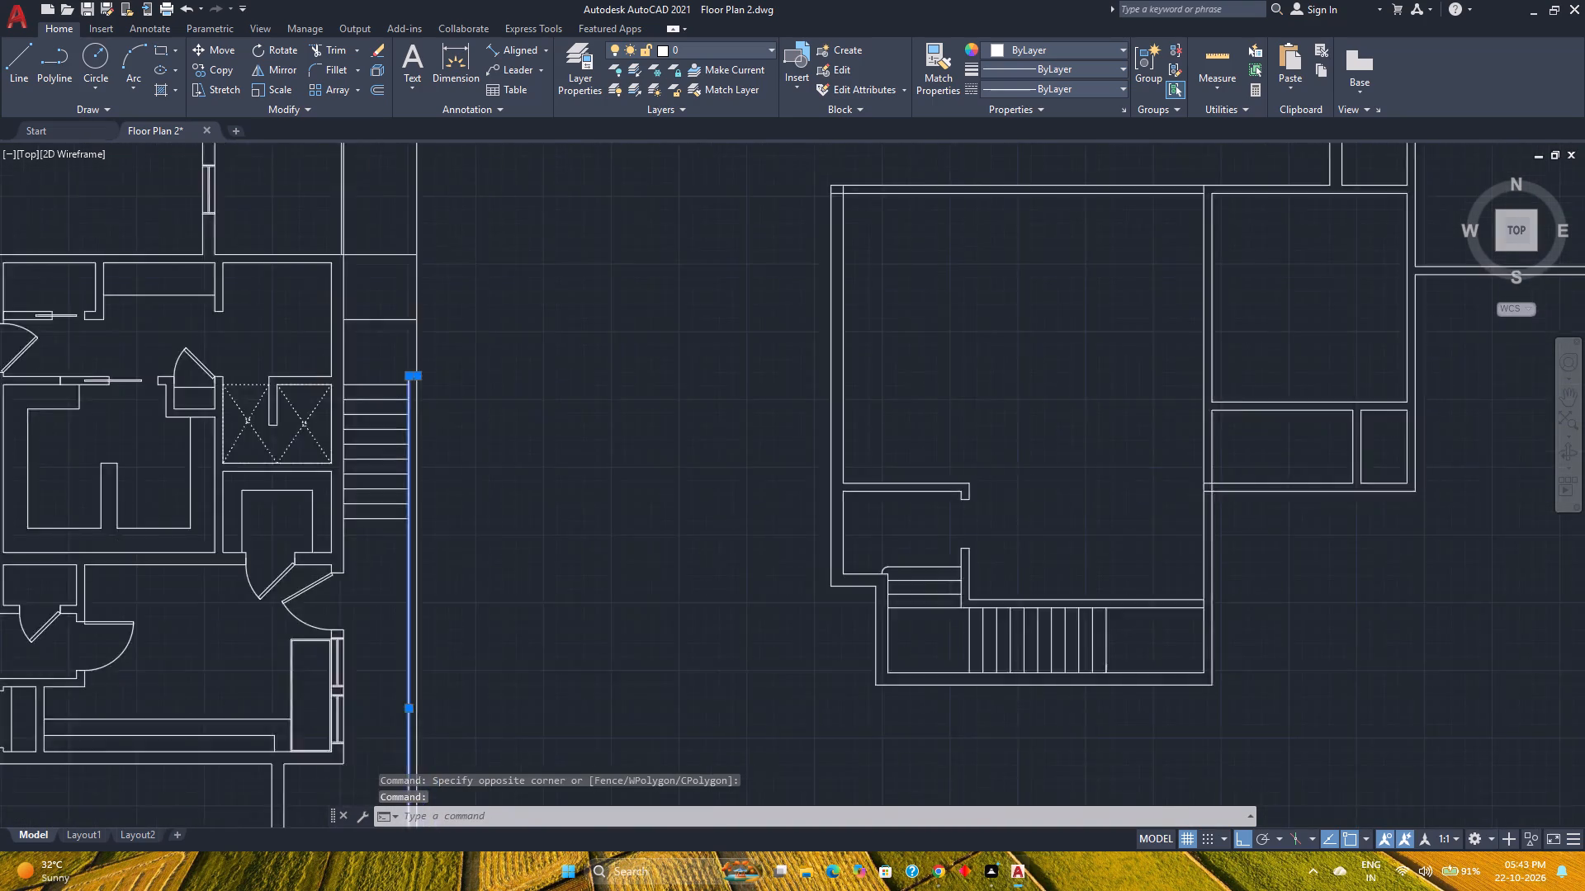
{"action": "middle_click_drag", "start_coordinate": [400, 365], "coordinate": [454, 537]}
{"action": "left_click", "coordinate": [231, 64]}
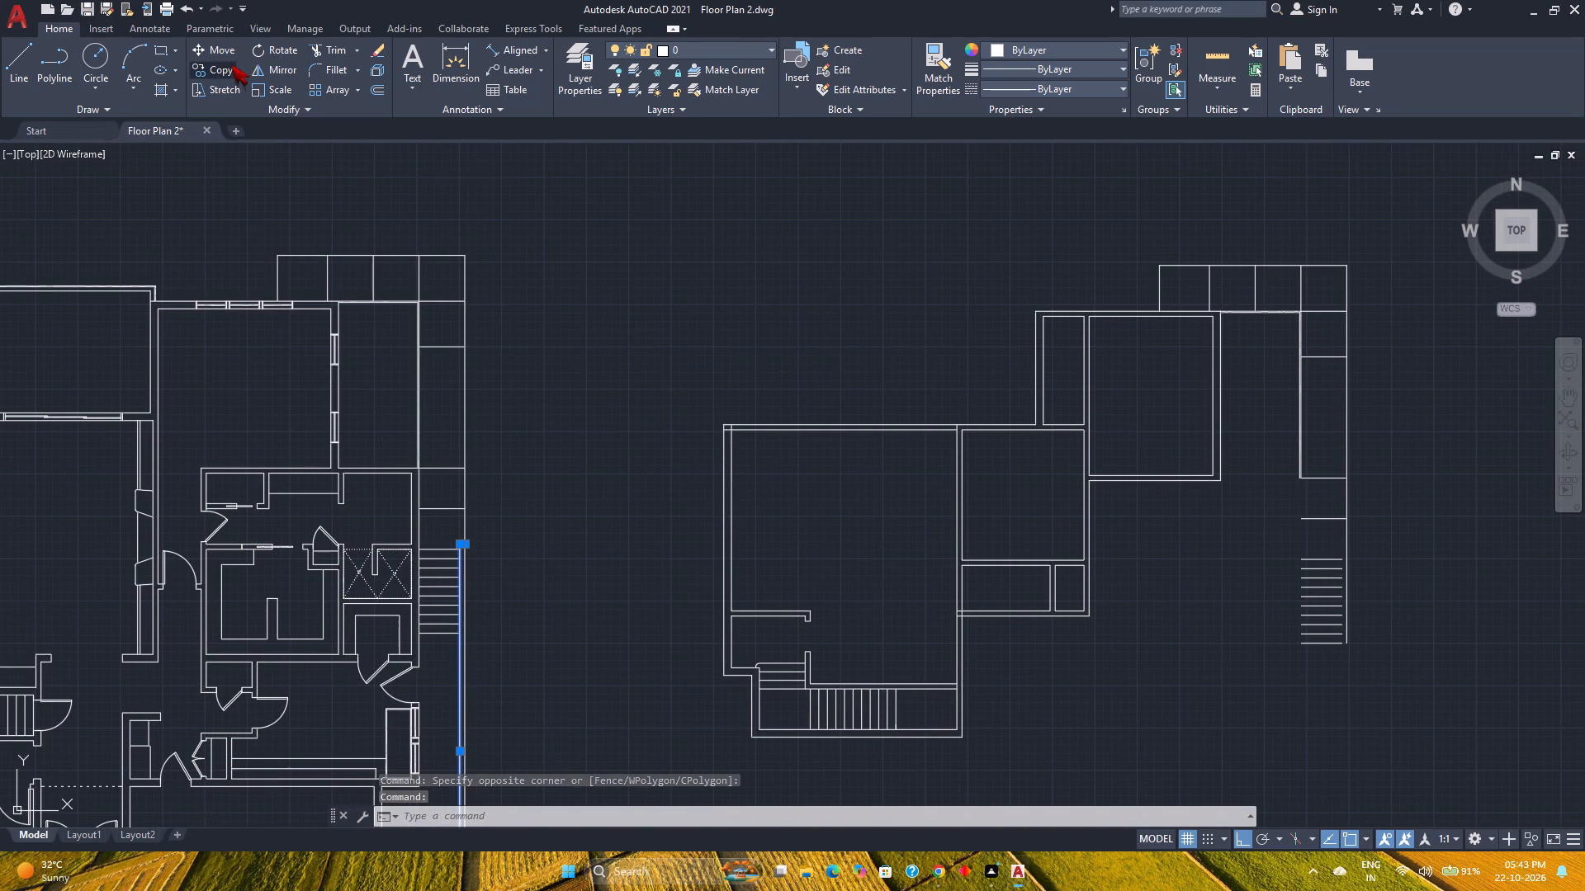
{"action": "left_click", "coordinate": [466, 257]}
{"action": "middle_click_drag", "start_coordinate": [918, 313], "coordinate": [499, 441]}
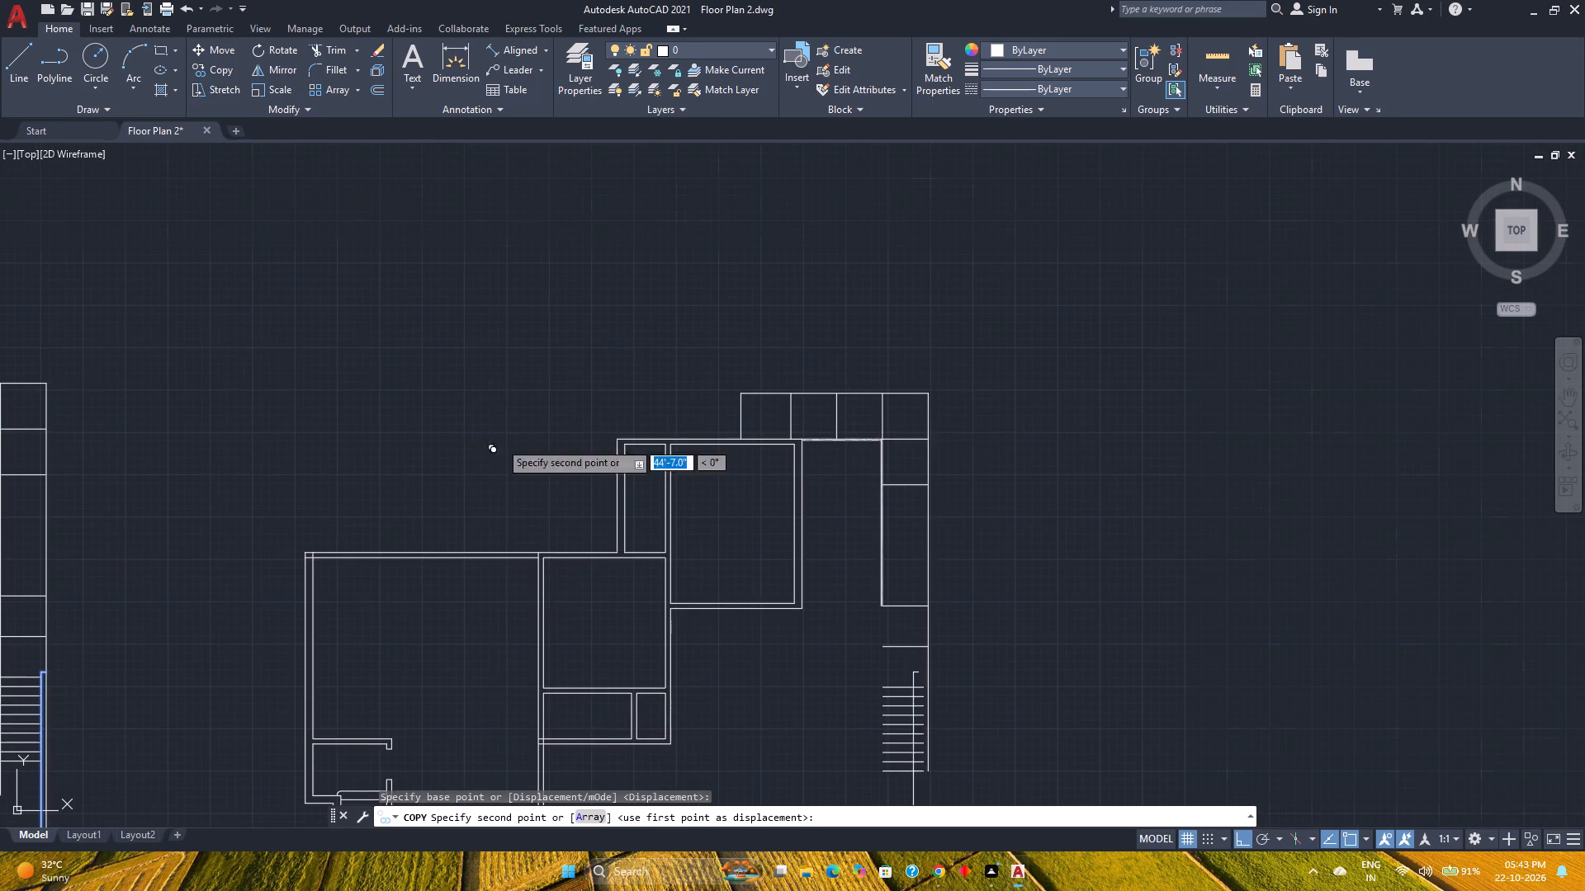
{"action": "left_click", "coordinate": [926, 396]}
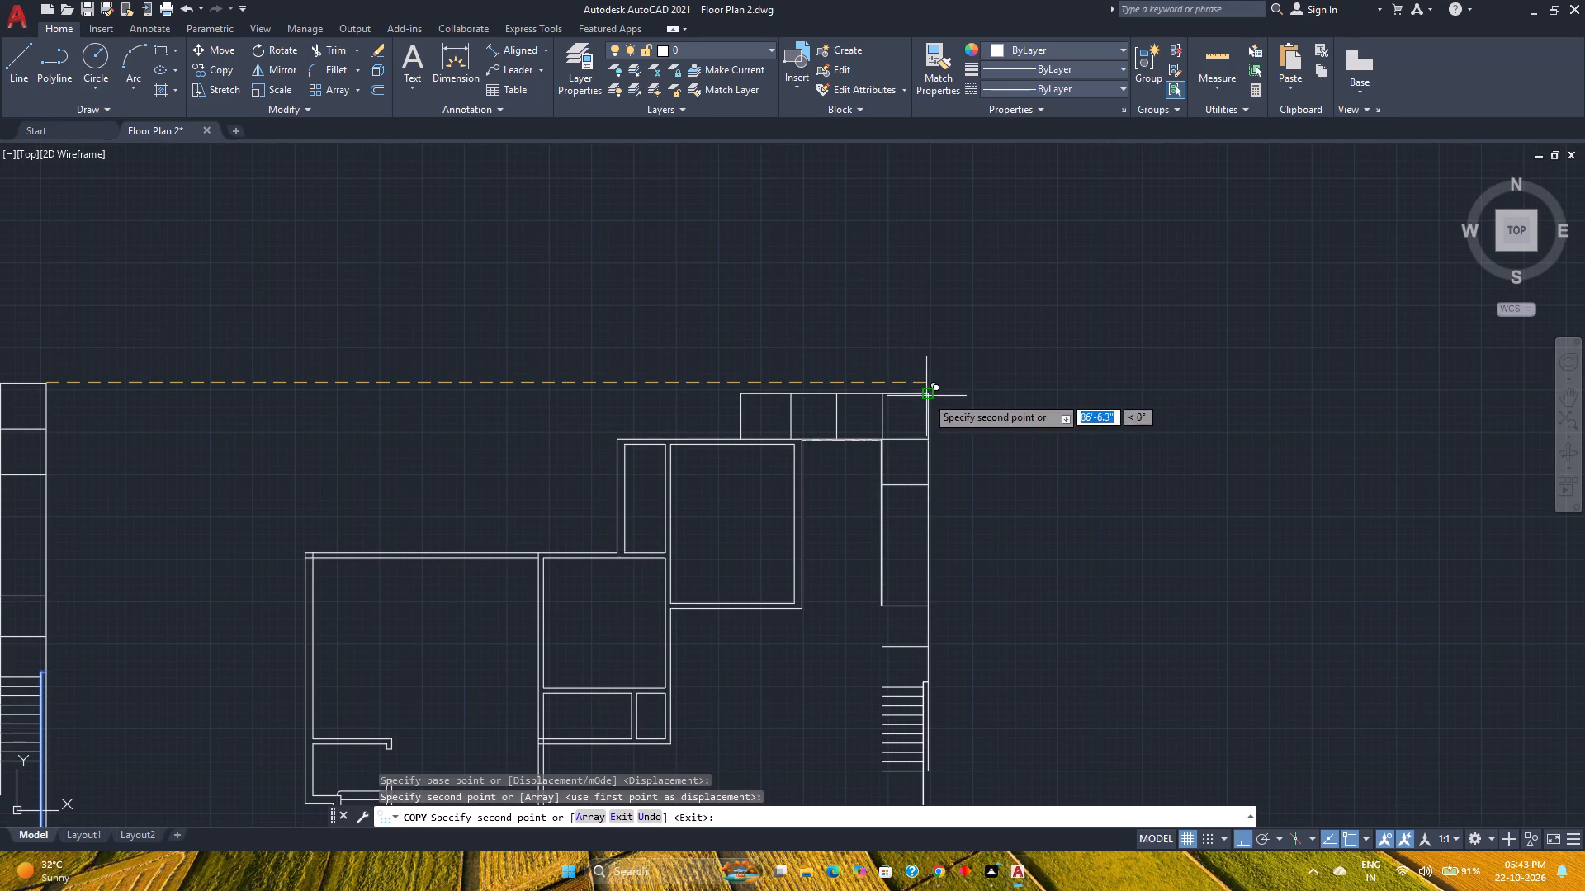
{"action": "key", "text": "Escape"}
{"action": "middle_click_drag", "start_coordinate": [885, 547], "coordinate": [856, 322]}
{"action": "middle_click", "coordinate": [856, 317]}
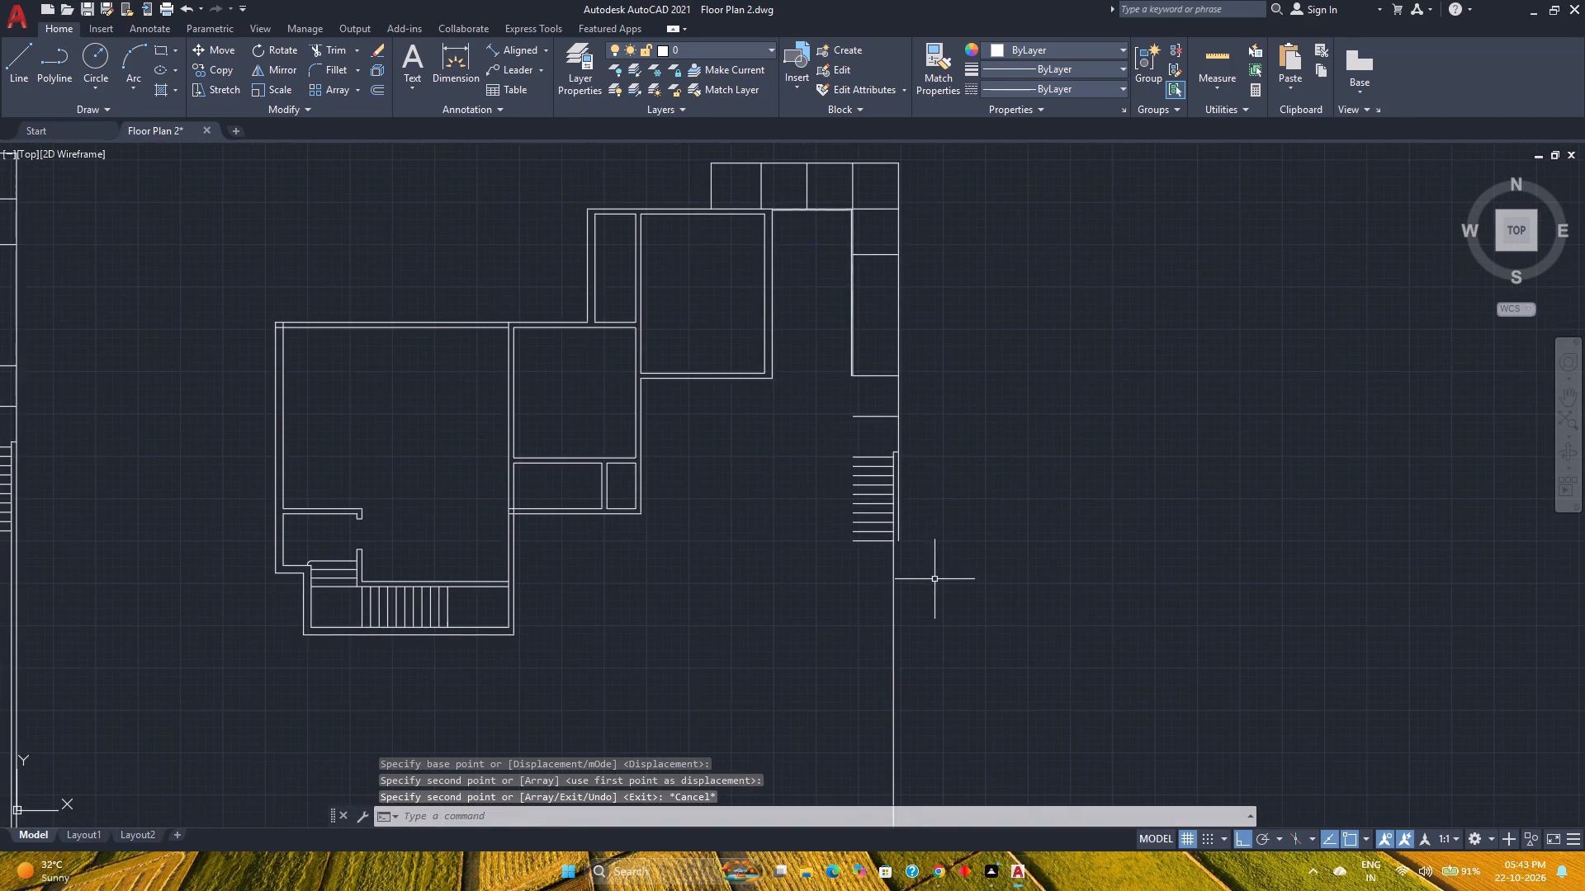
Save the drawing.
{"action": "scroll", "coordinate": [930, 579], "scroll_direction": "up", "scroll_amount": 2}
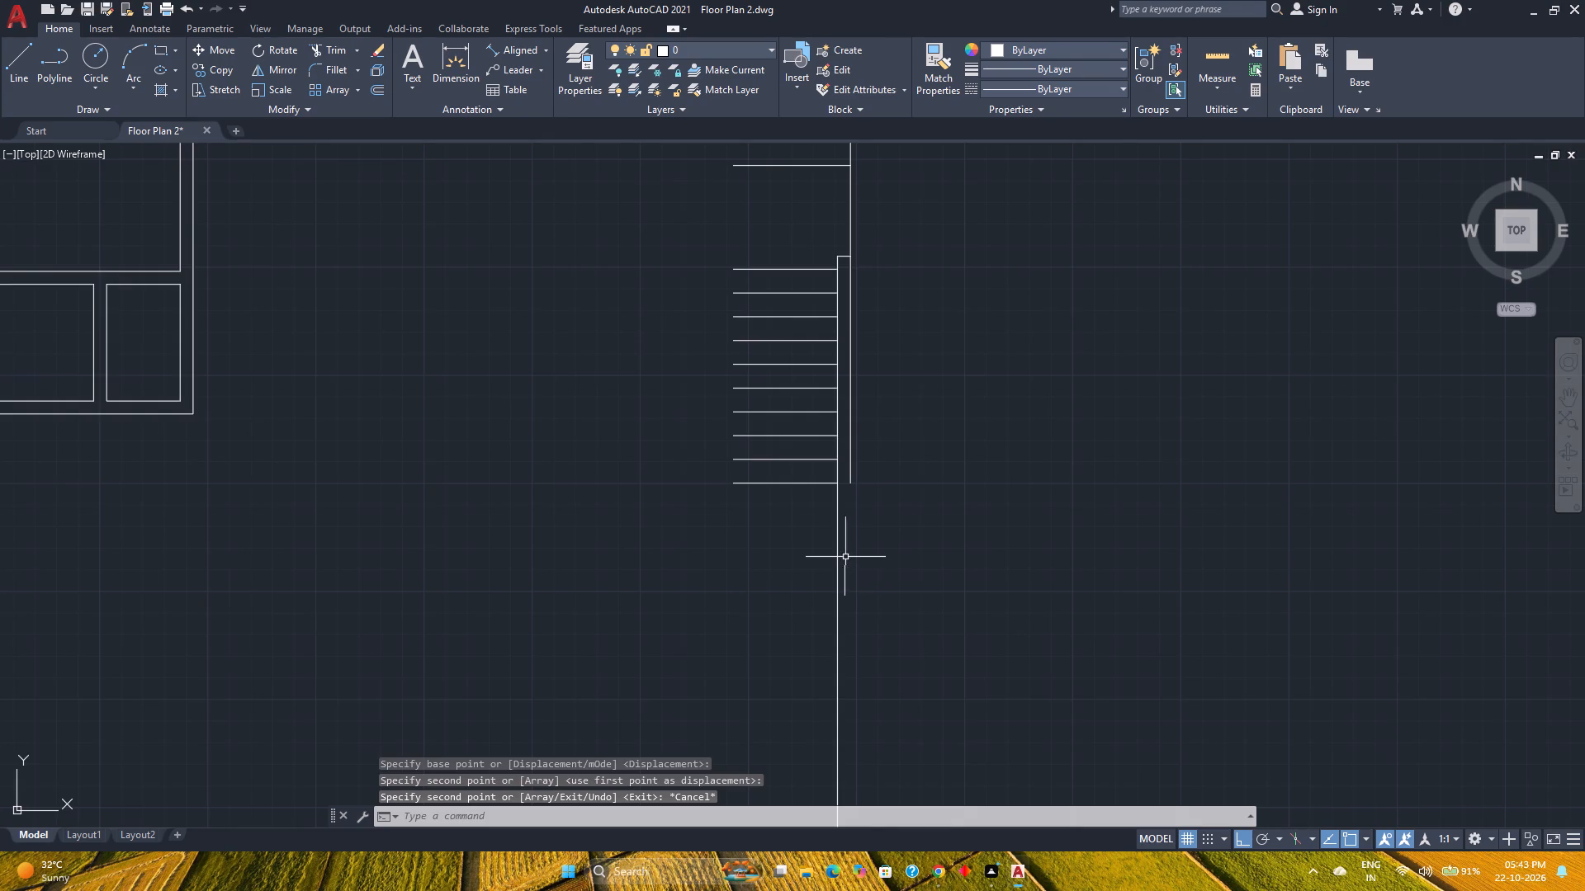
{"action": "scroll", "coordinate": [841, 554], "scroll_direction": "down", "scroll_amount": 3}
{"action": "key", "text": "ctrl+s"}
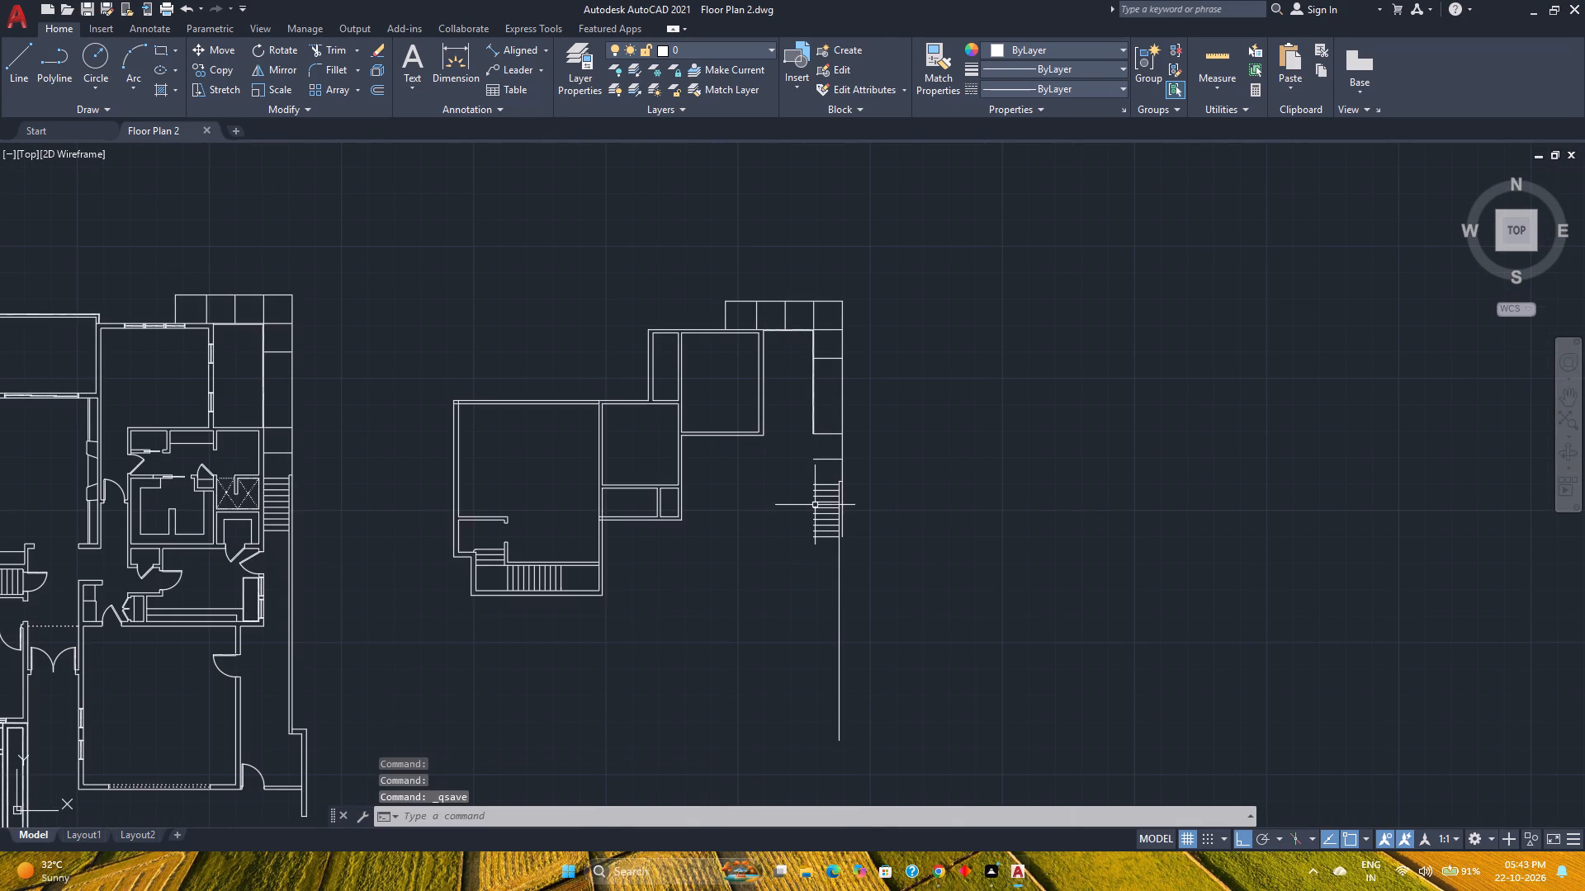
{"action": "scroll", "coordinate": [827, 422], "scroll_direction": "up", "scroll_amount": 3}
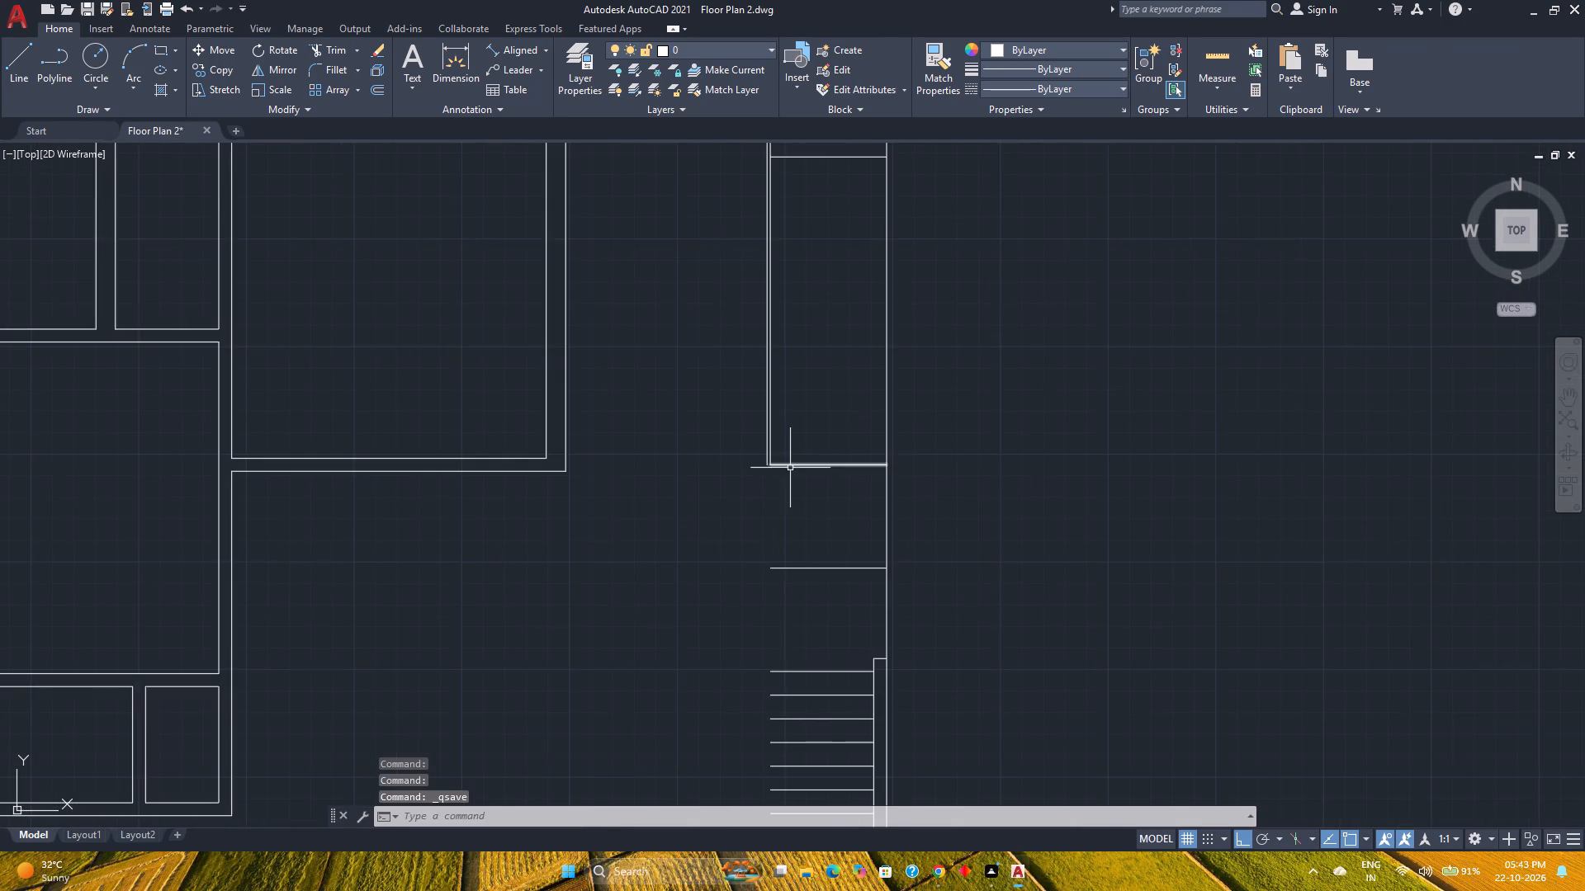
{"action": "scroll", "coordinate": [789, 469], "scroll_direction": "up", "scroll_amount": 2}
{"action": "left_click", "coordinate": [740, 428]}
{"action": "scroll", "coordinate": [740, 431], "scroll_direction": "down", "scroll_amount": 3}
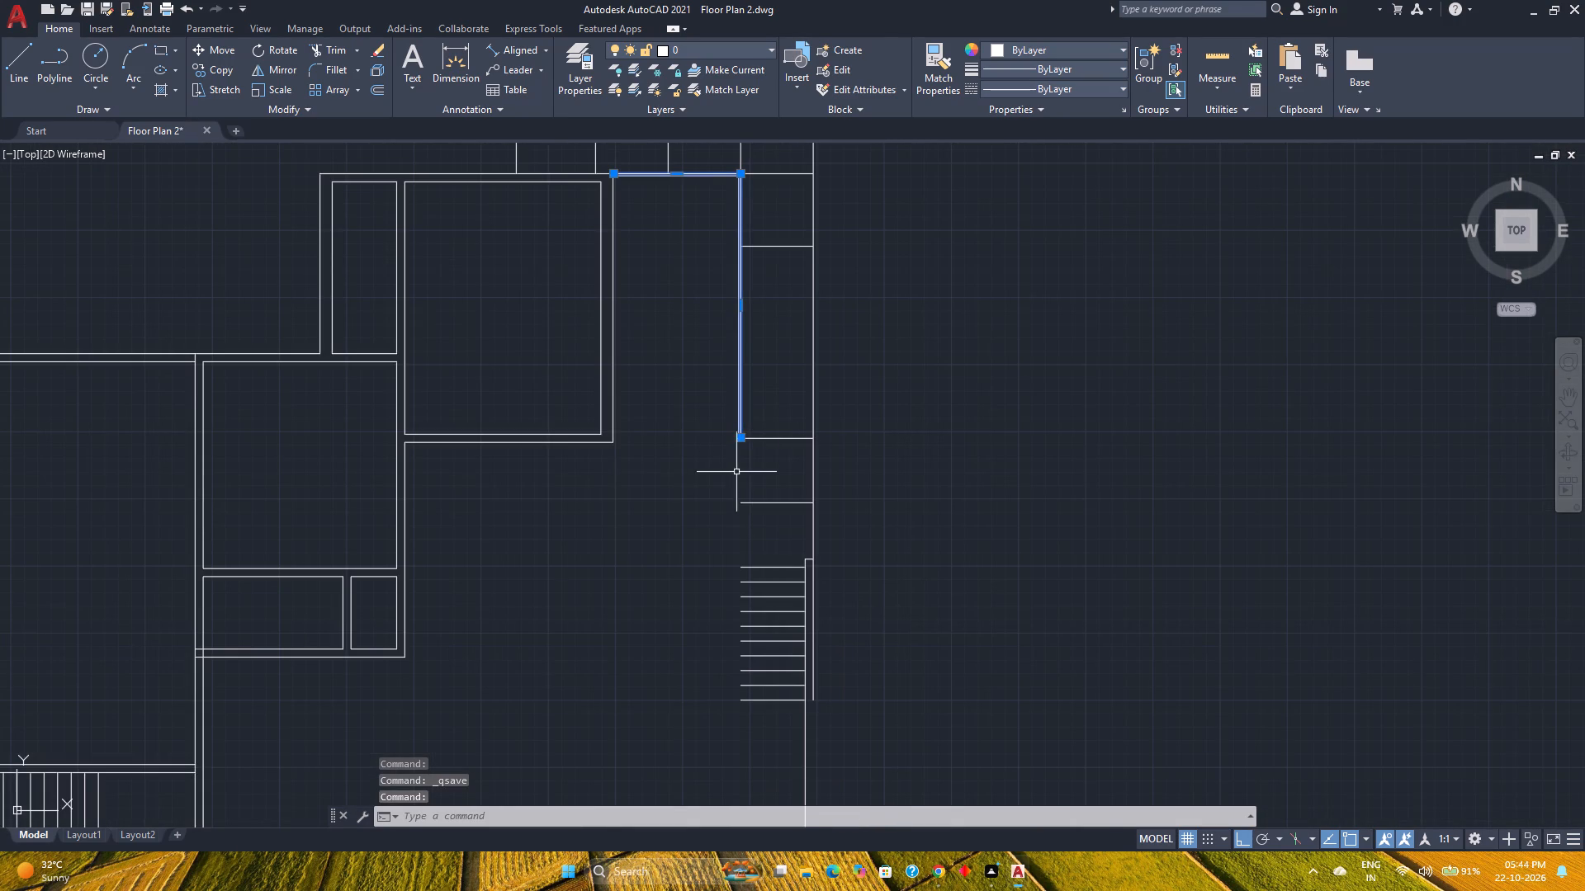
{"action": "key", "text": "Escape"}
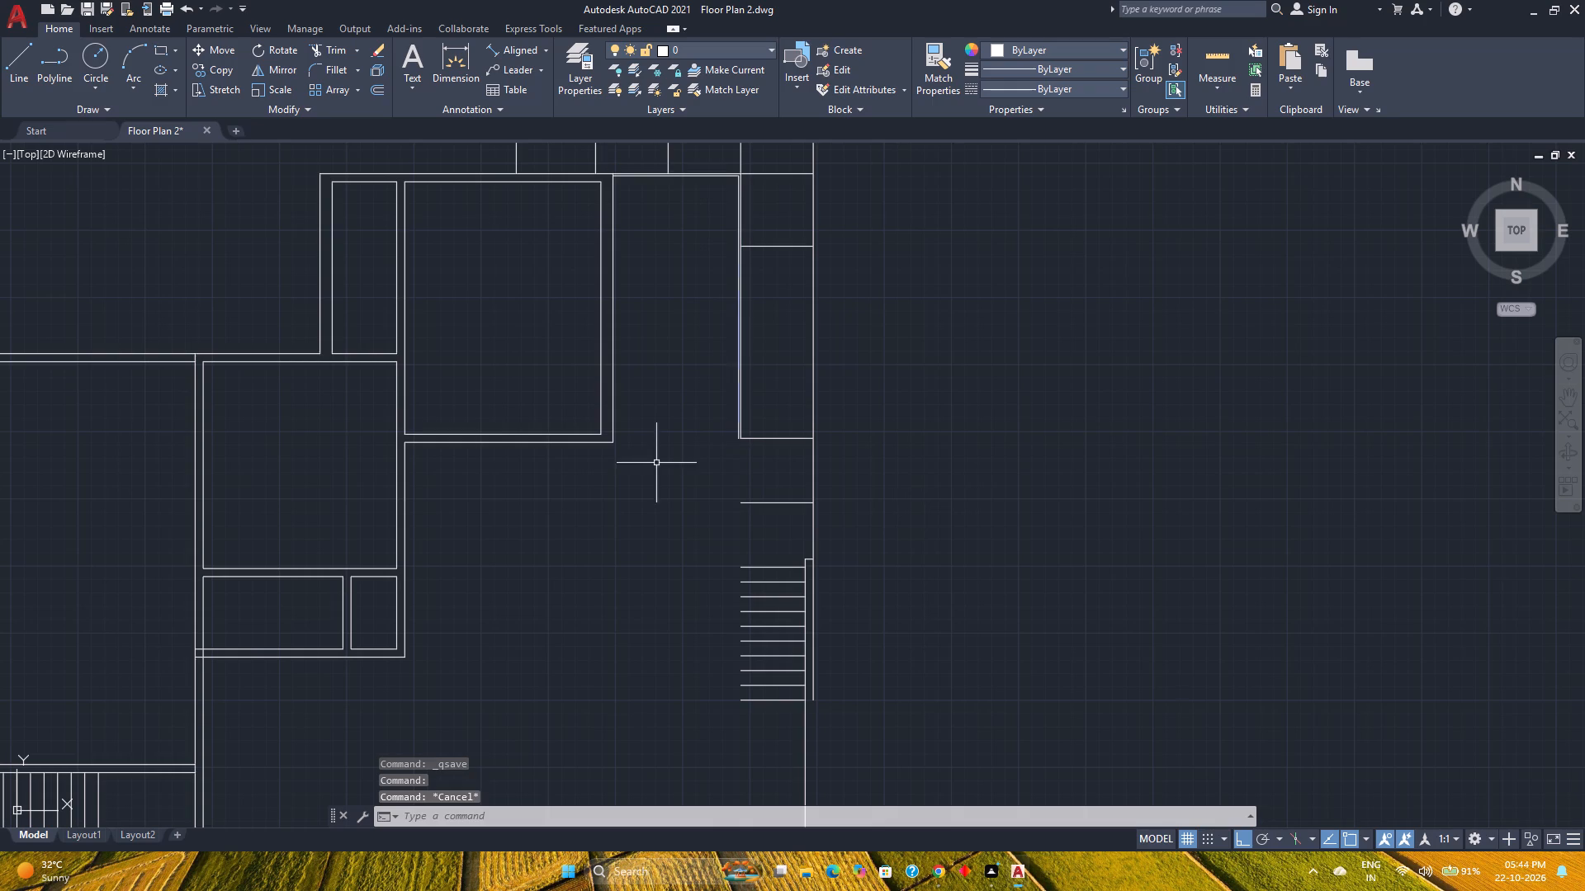
Draw a vertical line about 16'-3" long along the exterior stairs' west edge, from the last tread's west end north to the walkway divider's corner.
{"action": "left_click", "coordinate": [23, 58]}
{"action": "scroll", "coordinate": [490, 535], "scroll_direction": "down", "scroll_amount": 1}
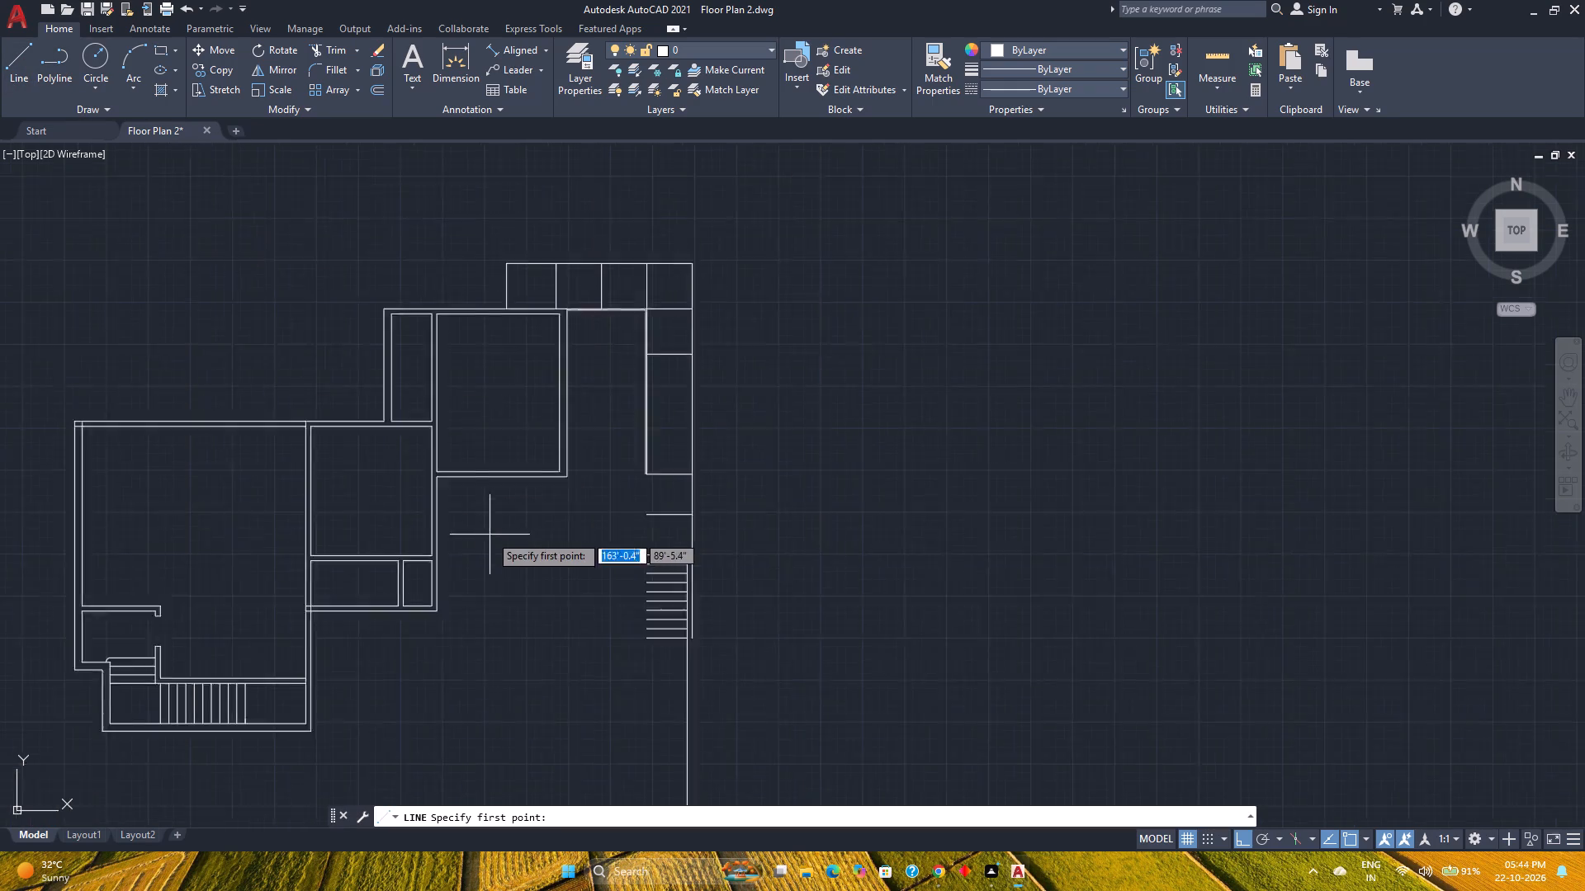
{"action": "scroll", "coordinate": [490, 535], "scroll_direction": "down", "scroll_amount": 1}
{"action": "middle_click_drag", "start_coordinate": [487, 535], "coordinate": [550, 556]}
{"action": "middle_click", "coordinate": [550, 556]}
{"action": "scroll", "coordinate": [613, 587], "scroll_direction": "up", "scroll_amount": 3}
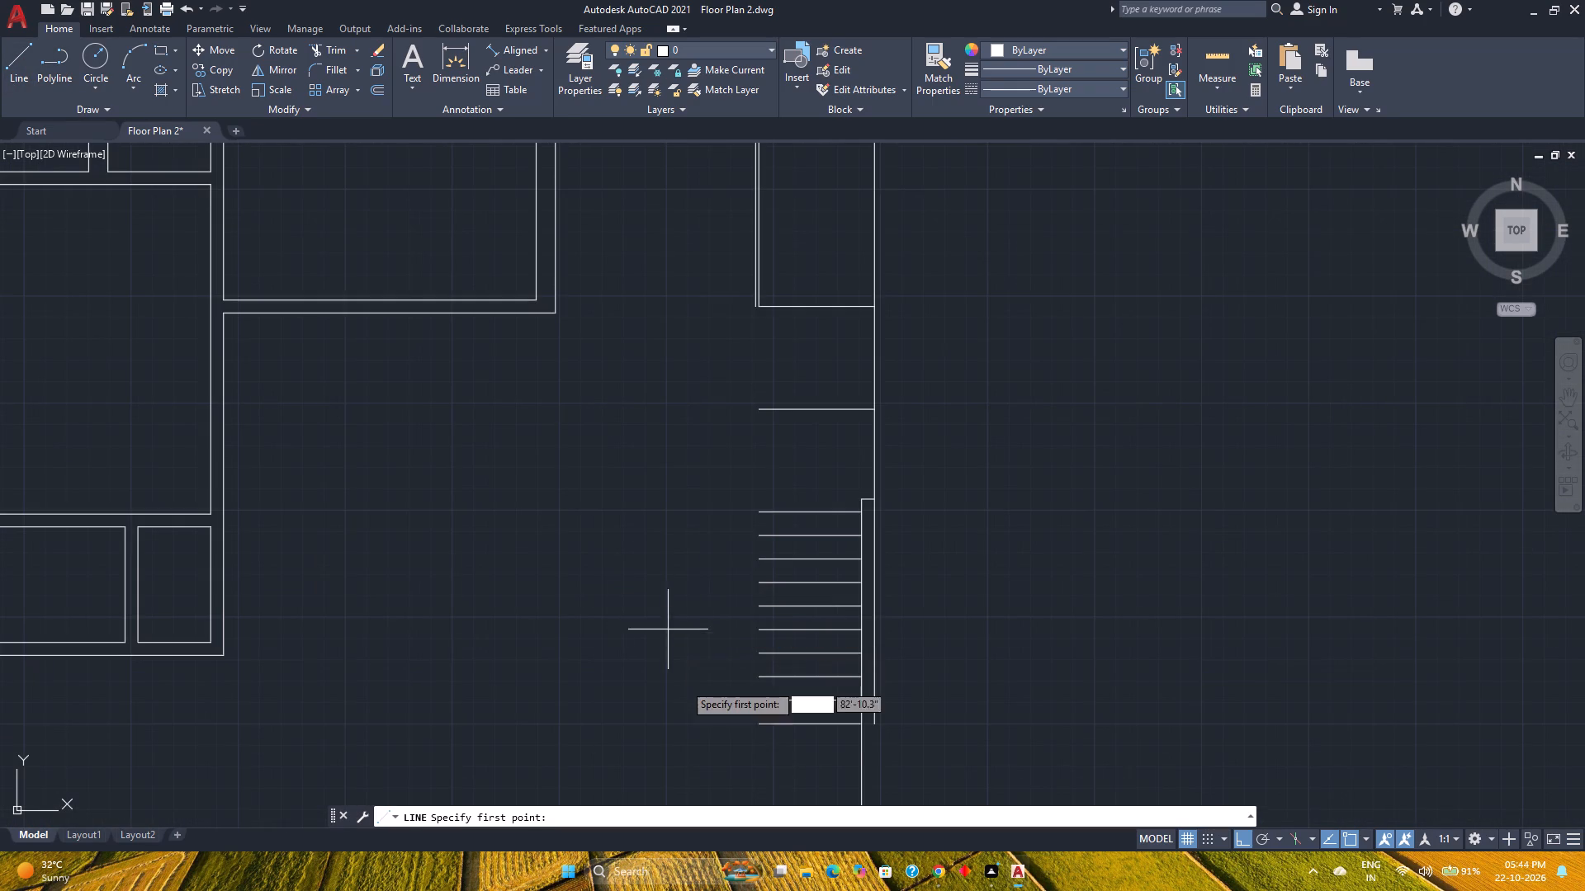
{"action": "left_click", "coordinate": [755, 727]}
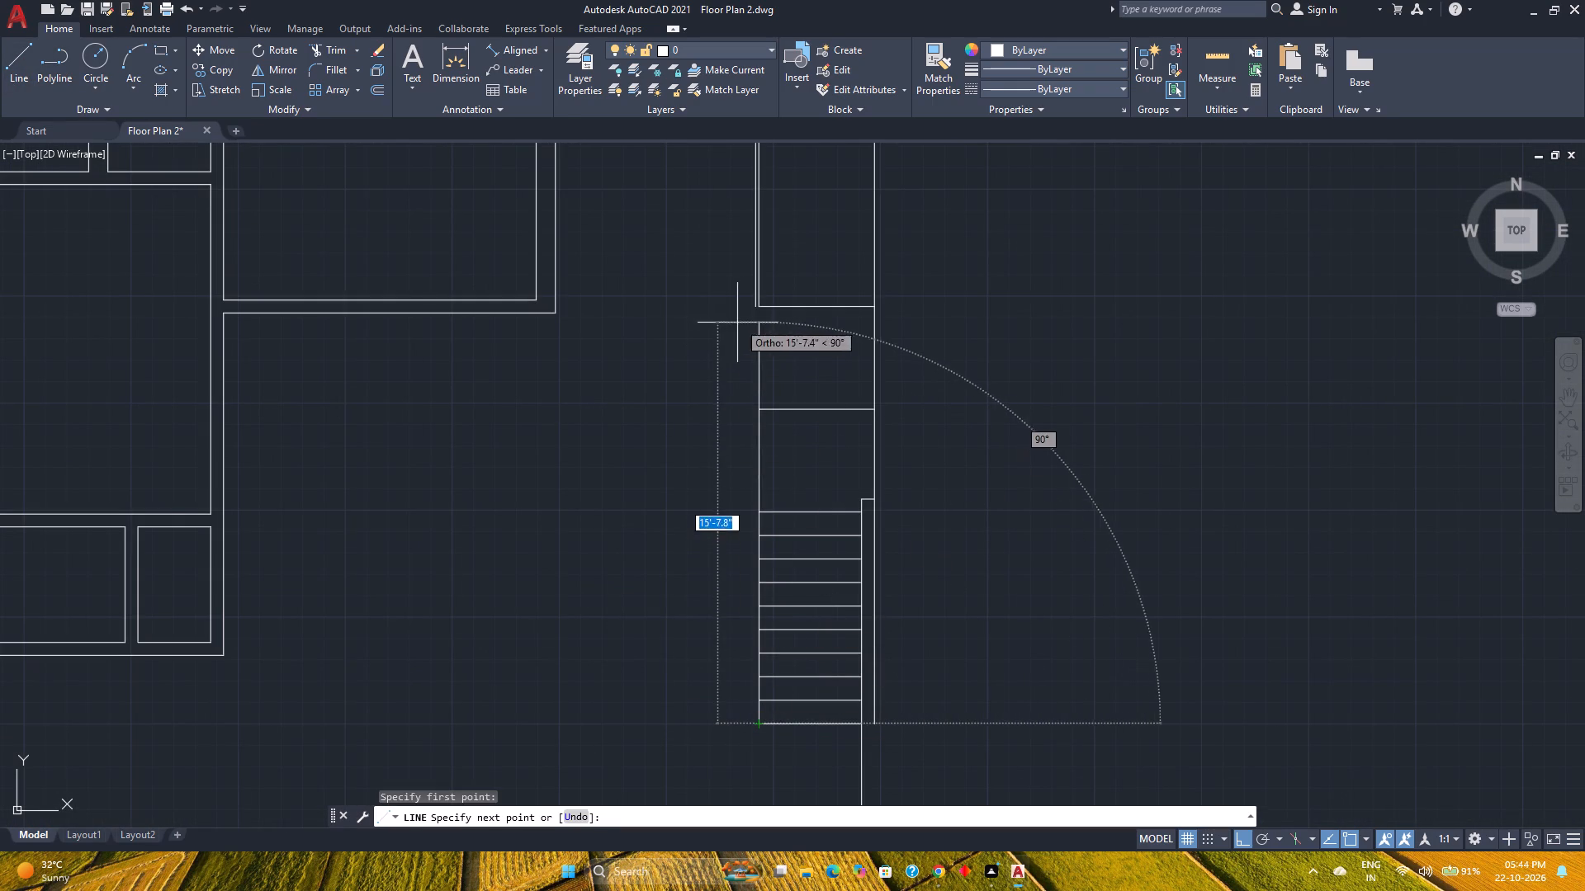
{"action": "scroll", "coordinate": [763, 308], "scroll_direction": "up", "scroll_amount": 2}
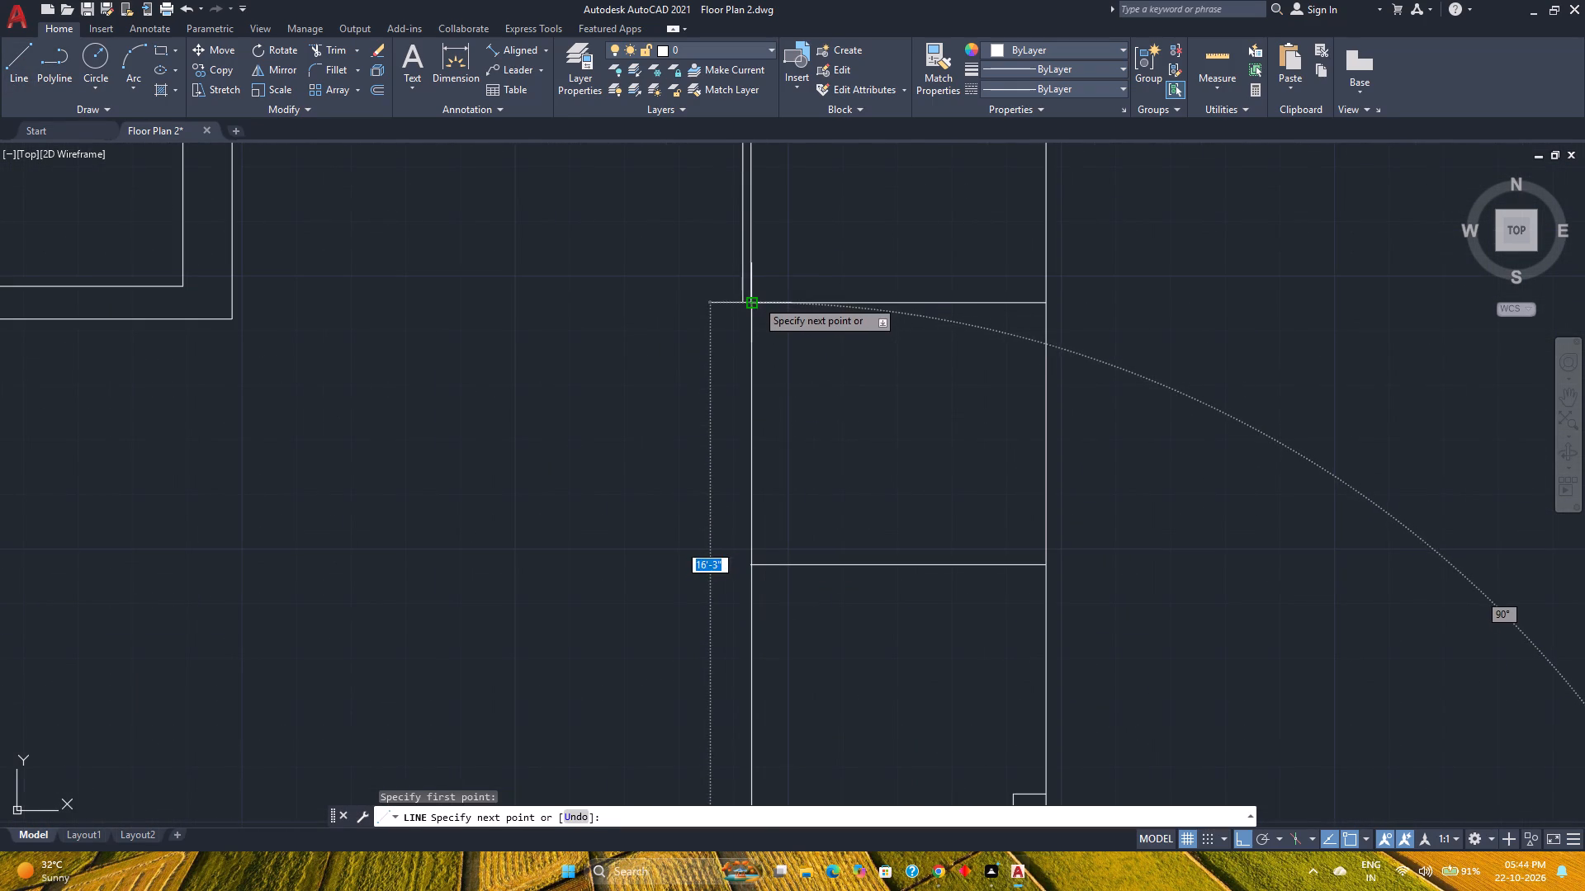
{"action": "left_click", "coordinate": [756, 299]}
{"action": "key", "text": "Escape"}
Save the drawing.
{"action": "scroll", "coordinate": [688, 594], "scroll_direction": "down", "scroll_amount": 4}
{"action": "key", "text": "ctrl+s"}
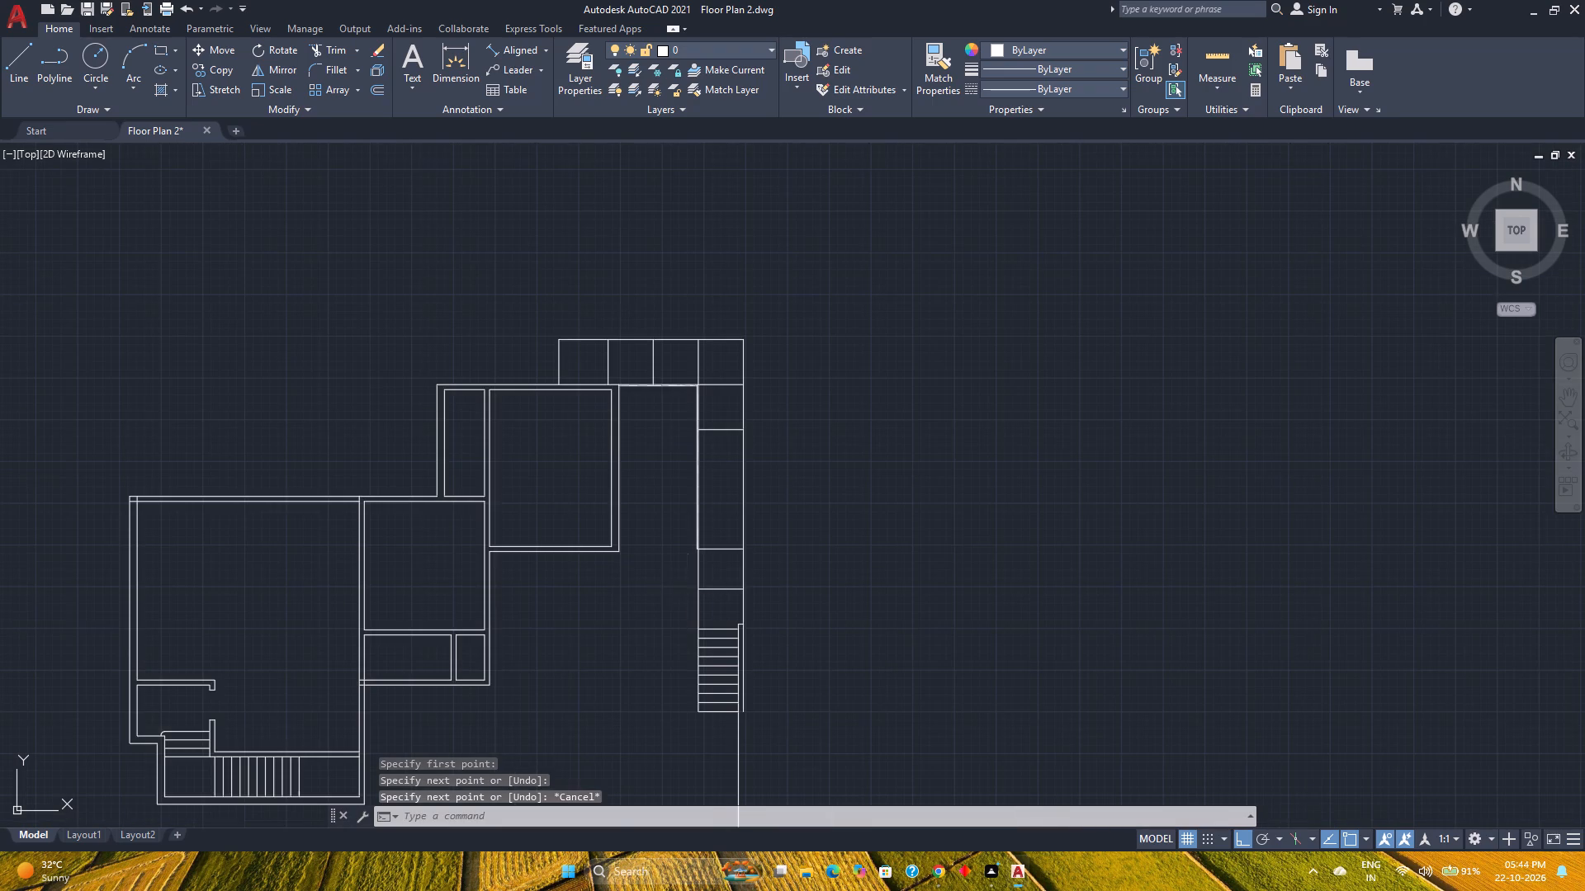
Examine the second floor's exterior stairs and interior staircase area against the neighbouring first floor plan.
{"action": "scroll", "coordinate": [688, 594], "scroll_direction": "down", "scroll_amount": 2}
{"action": "middle_click_drag", "start_coordinate": [688, 594], "coordinate": [792, 496]}
{"action": "middle_click", "coordinate": [792, 496]}
{"action": "scroll", "coordinate": [767, 590], "scroll_direction": "up", "scroll_amount": 1}
{"action": "middle_click_drag", "start_coordinate": [767, 590], "coordinate": [769, 592]}
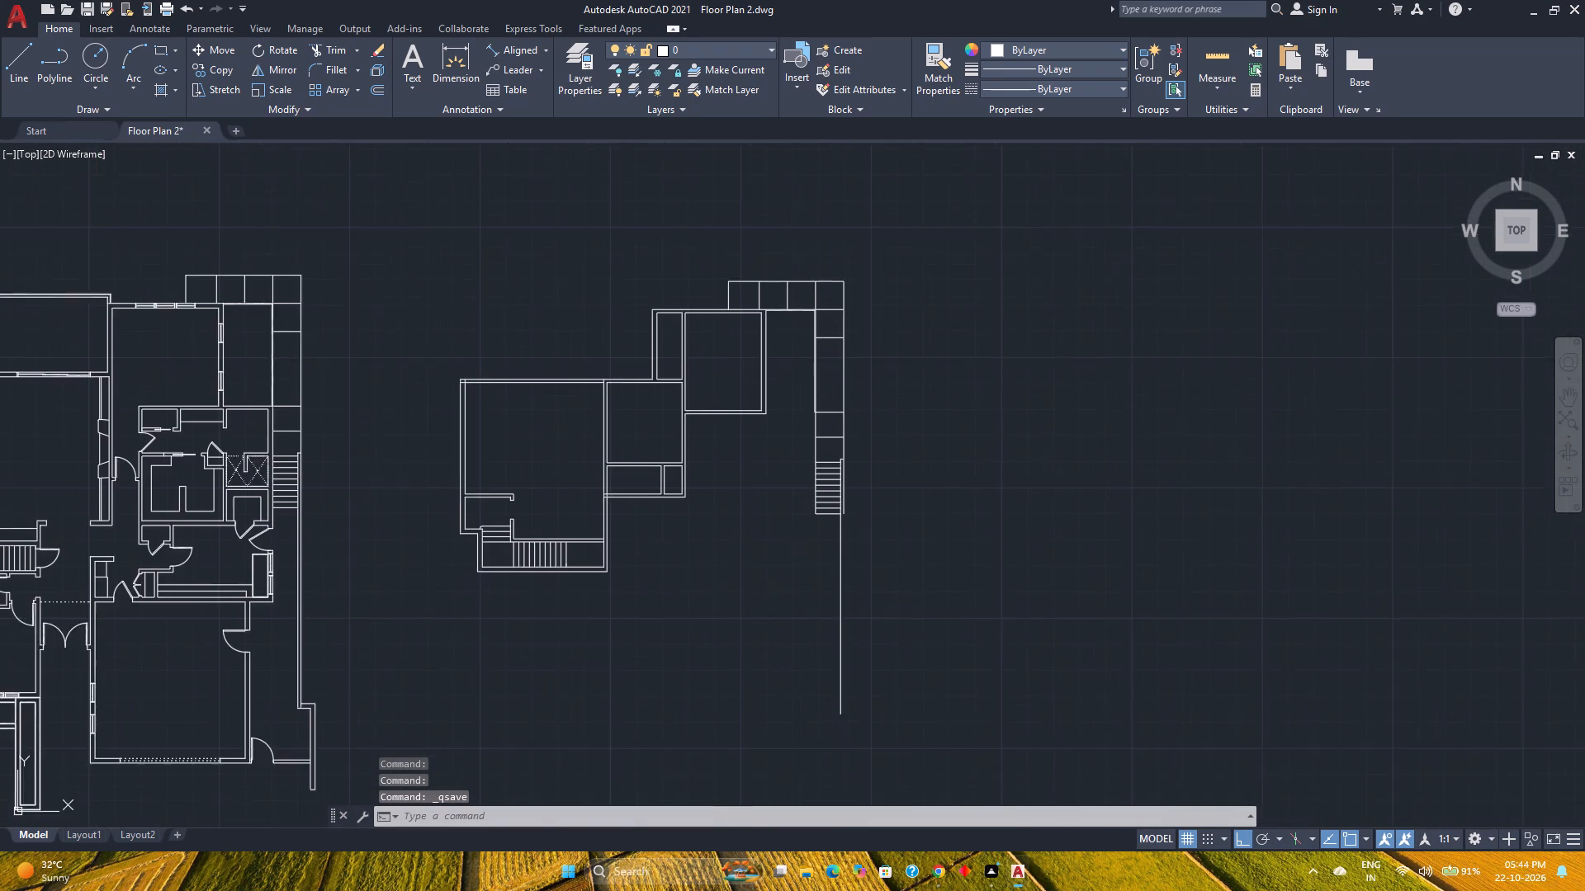
{"action": "middle_click_drag", "start_coordinate": [769, 592], "coordinate": [790, 625]}
{"action": "middle_click", "coordinate": [790, 625]}
{"action": "scroll", "coordinate": [599, 581], "scroll_direction": "up", "scroll_amount": 4}
{"action": "scroll", "coordinate": [527, 573], "scroll_direction": "down", "scroll_amount": 2}
{"action": "middle_click_drag", "start_coordinate": [527, 573], "coordinate": [567, 592]}
{"action": "middle_click", "coordinate": [567, 592]}
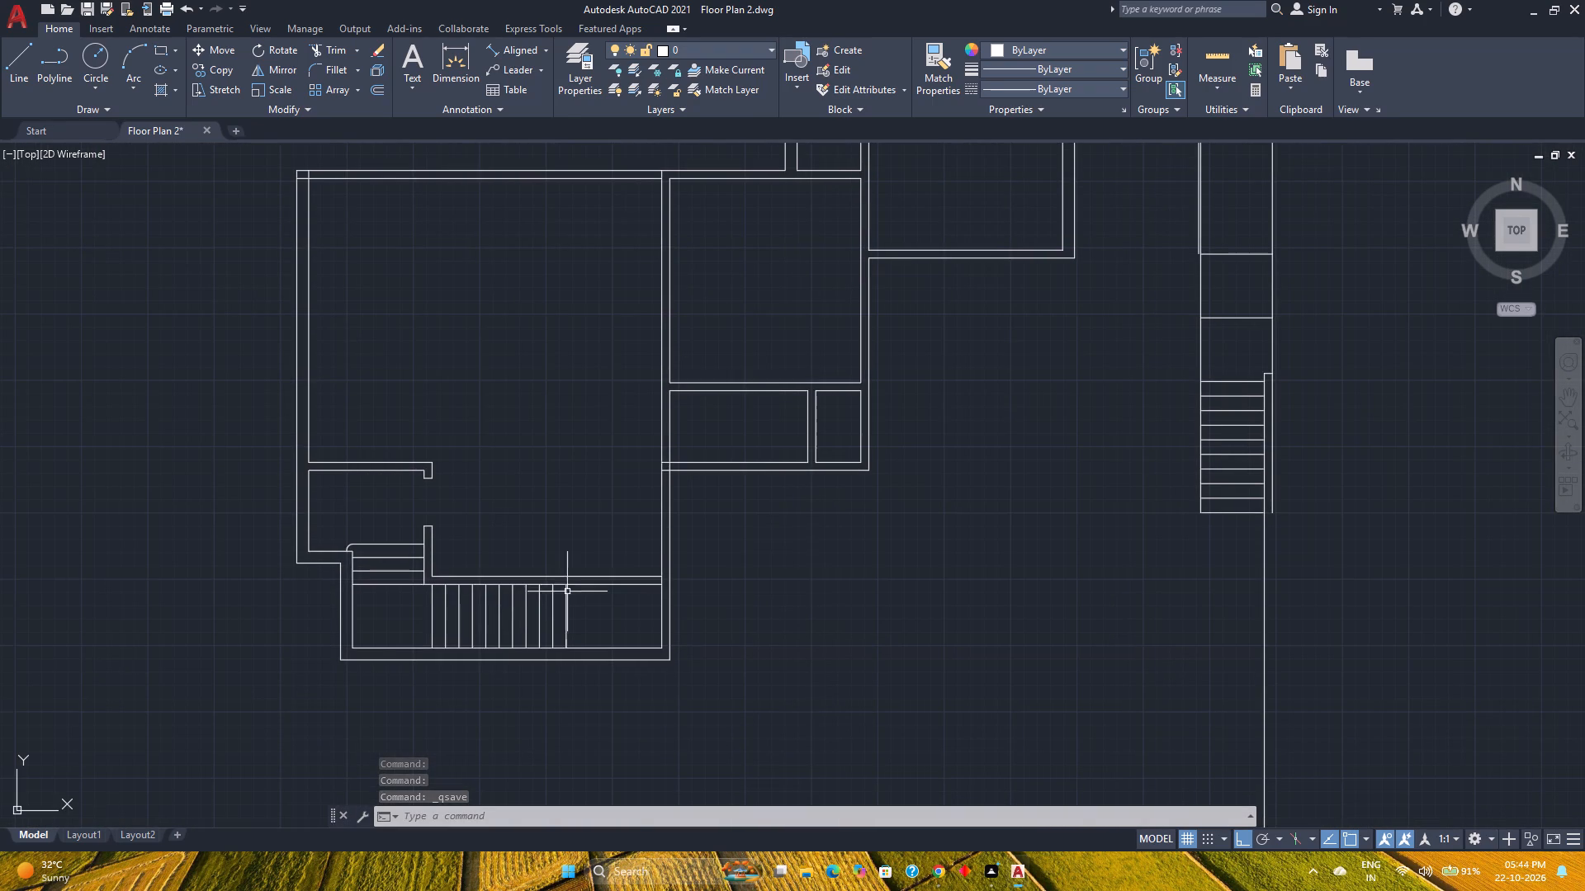
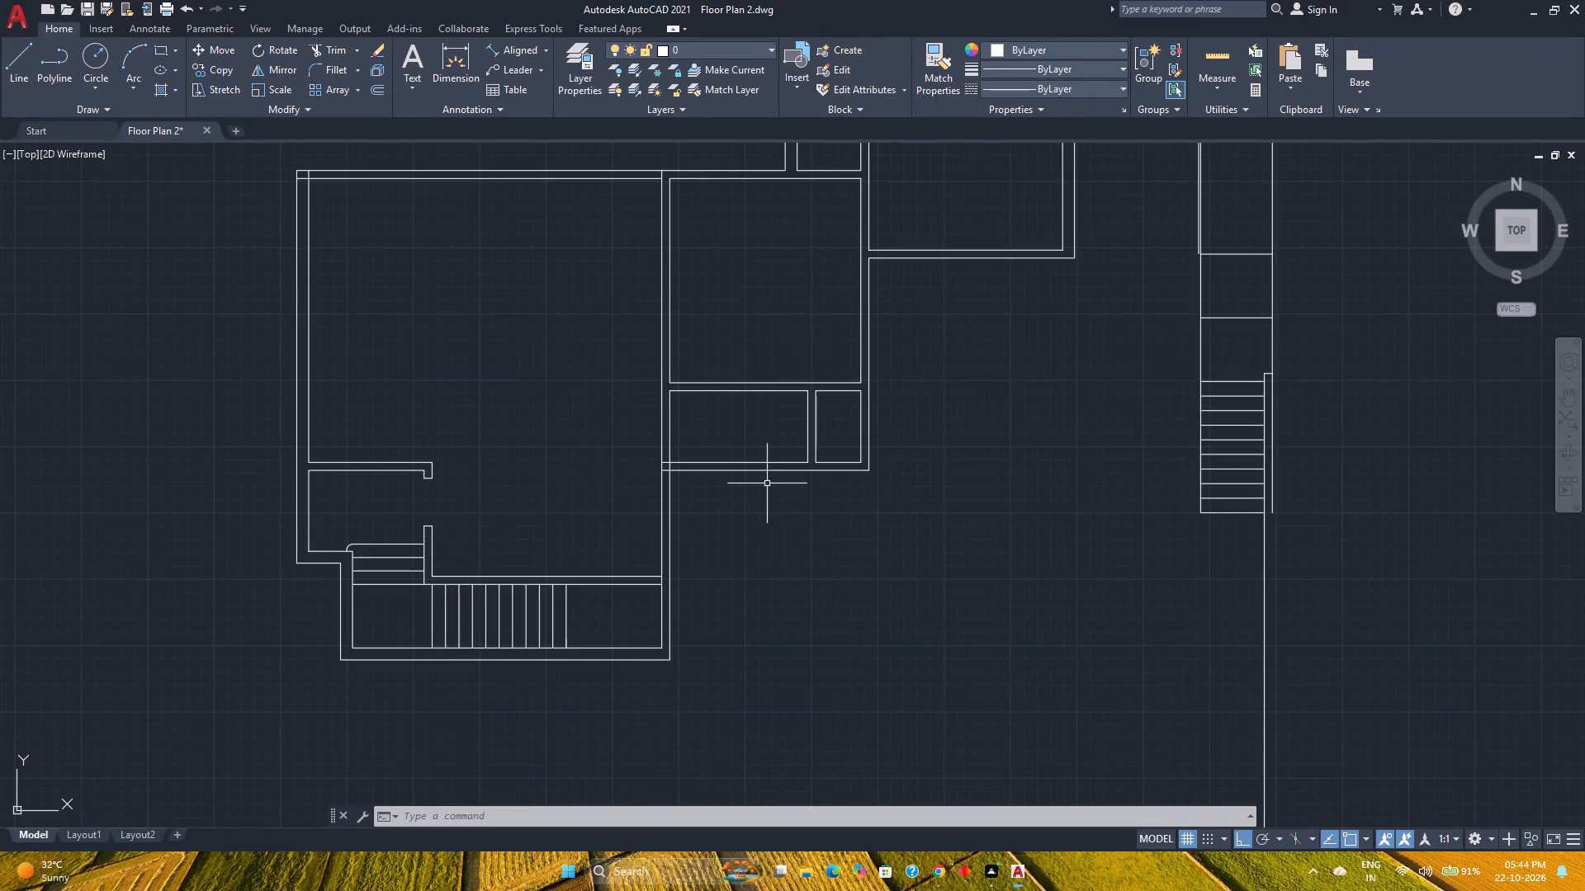
Copy the end line of the wall stub beside the interior staircase straight east onto the stair area's east wall.
{"action": "scroll", "coordinate": [767, 481], "scroll_direction": "up", "scroll_amount": 2}
{"action": "middle_click_drag", "start_coordinate": [769, 483], "coordinate": [868, 578]}
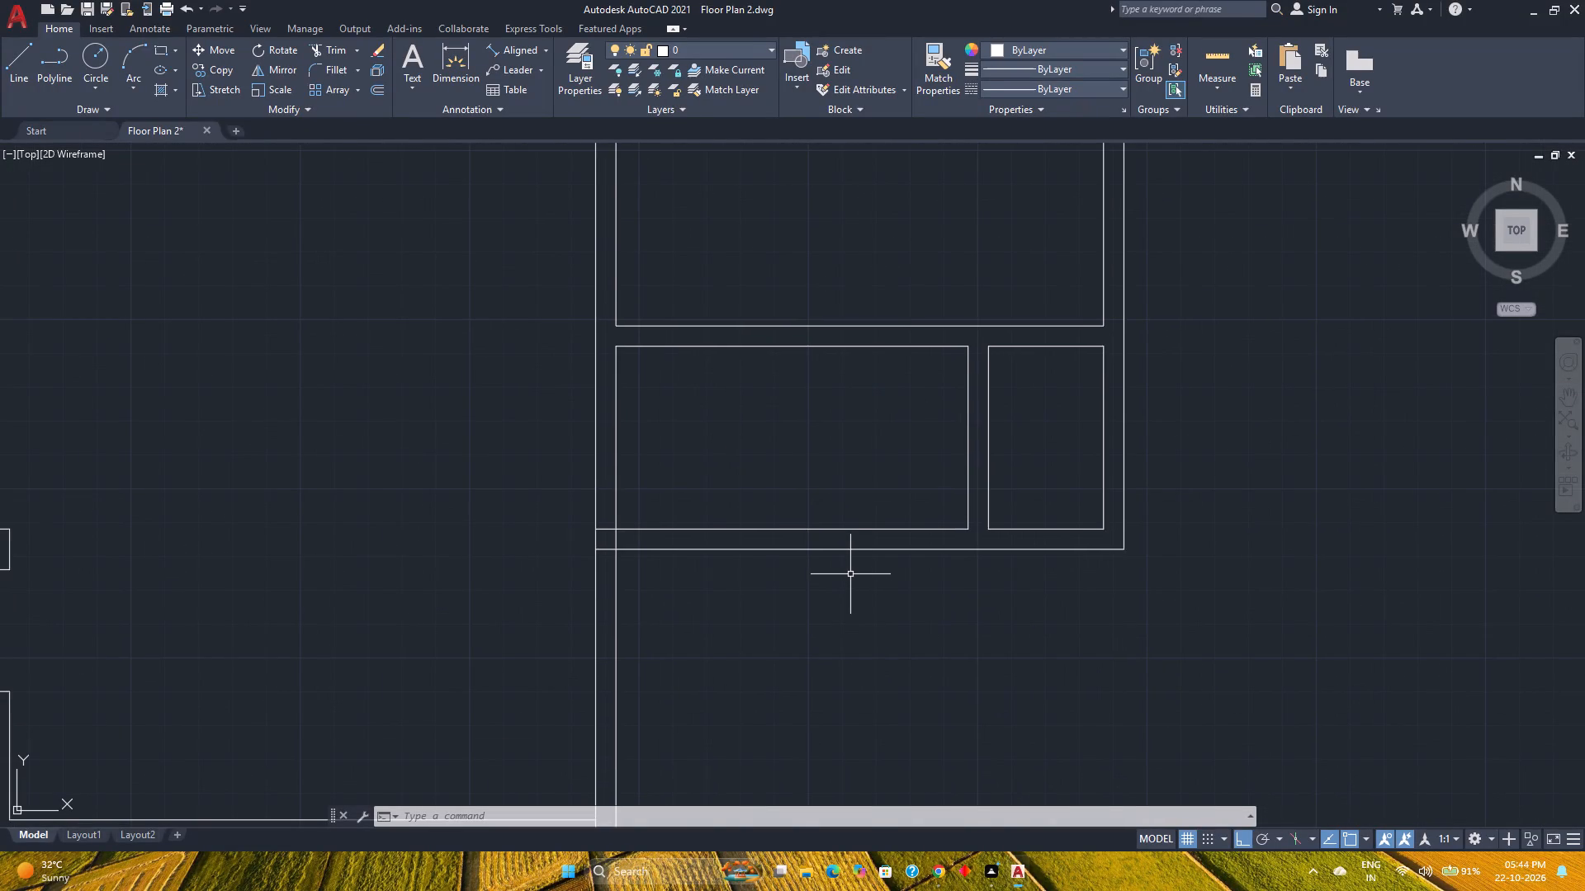
{"action": "scroll", "coordinate": [621, 556], "scroll_direction": "down", "scroll_amount": 2}
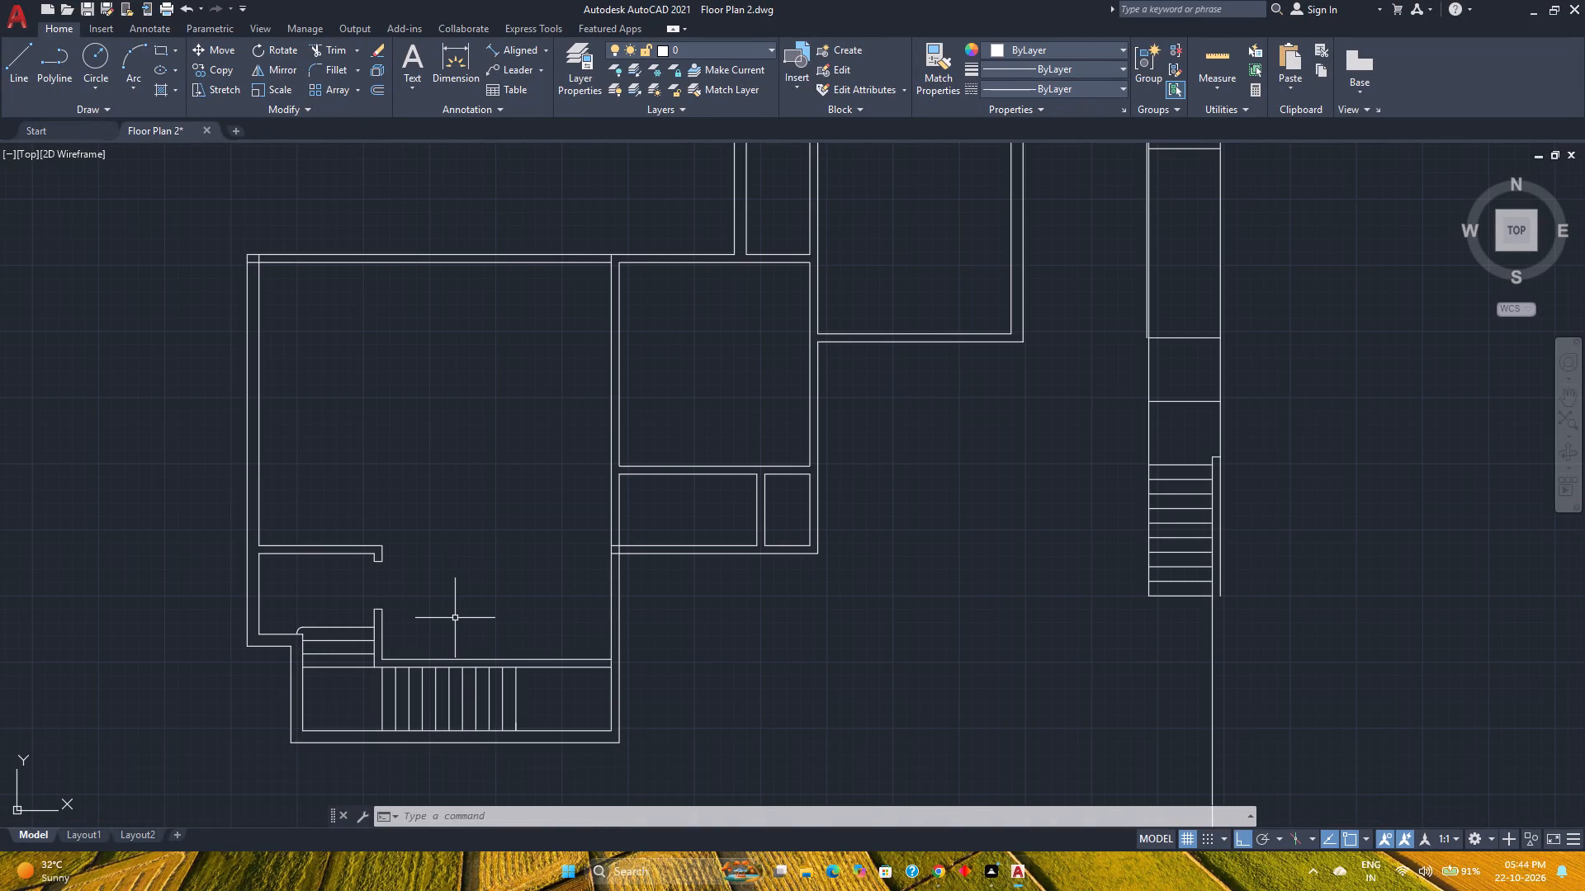
{"action": "scroll", "coordinate": [373, 603], "scroll_direction": "up", "scroll_amount": 3}
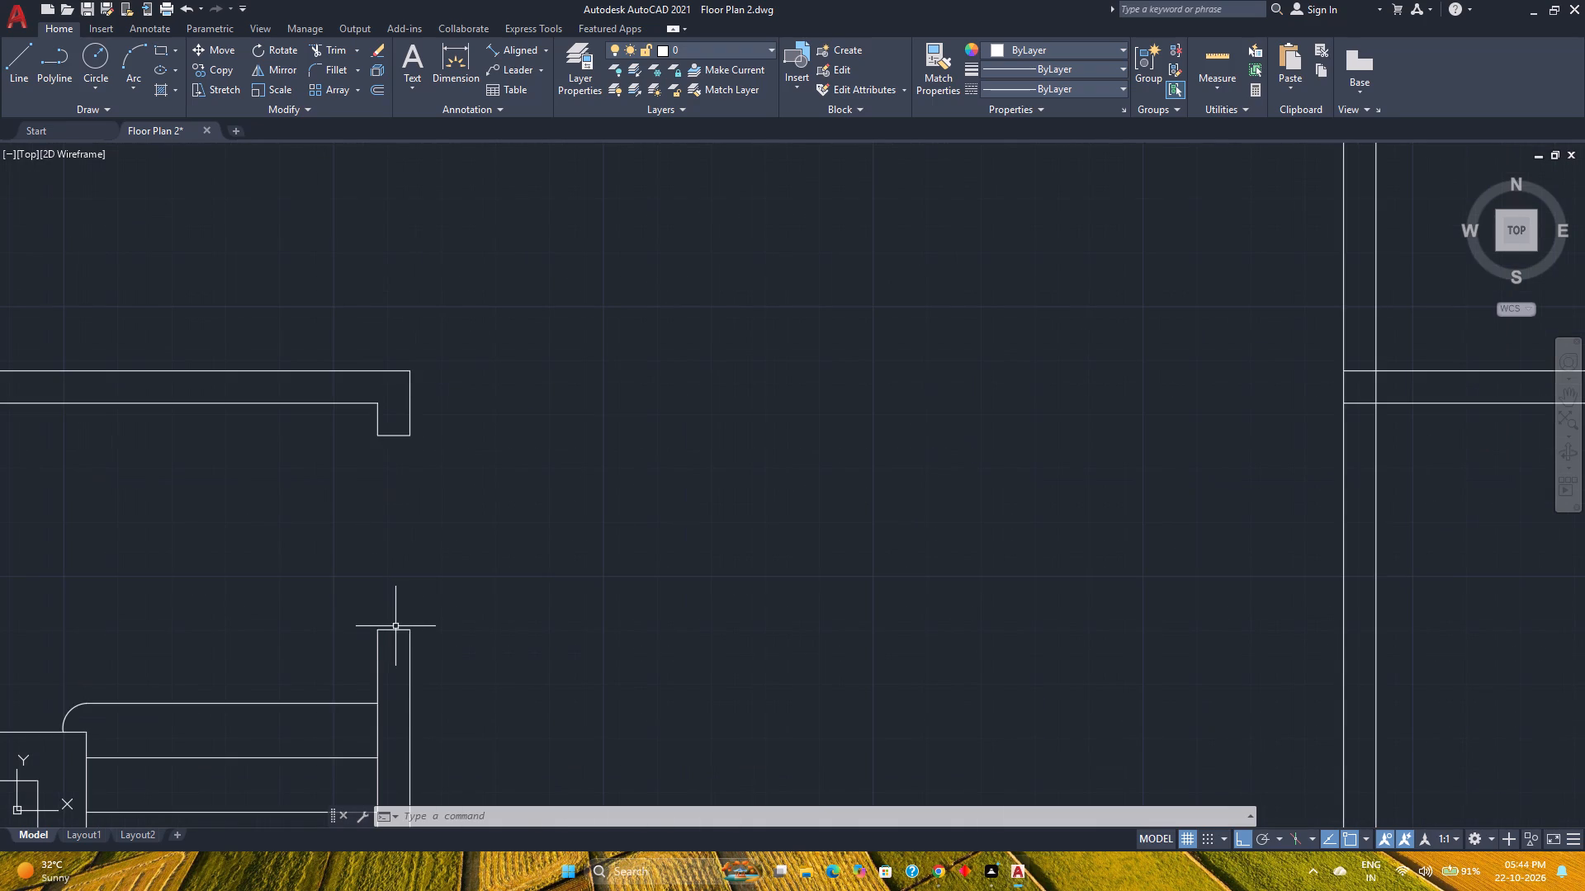
{"action": "left_click", "coordinate": [397, 630]}
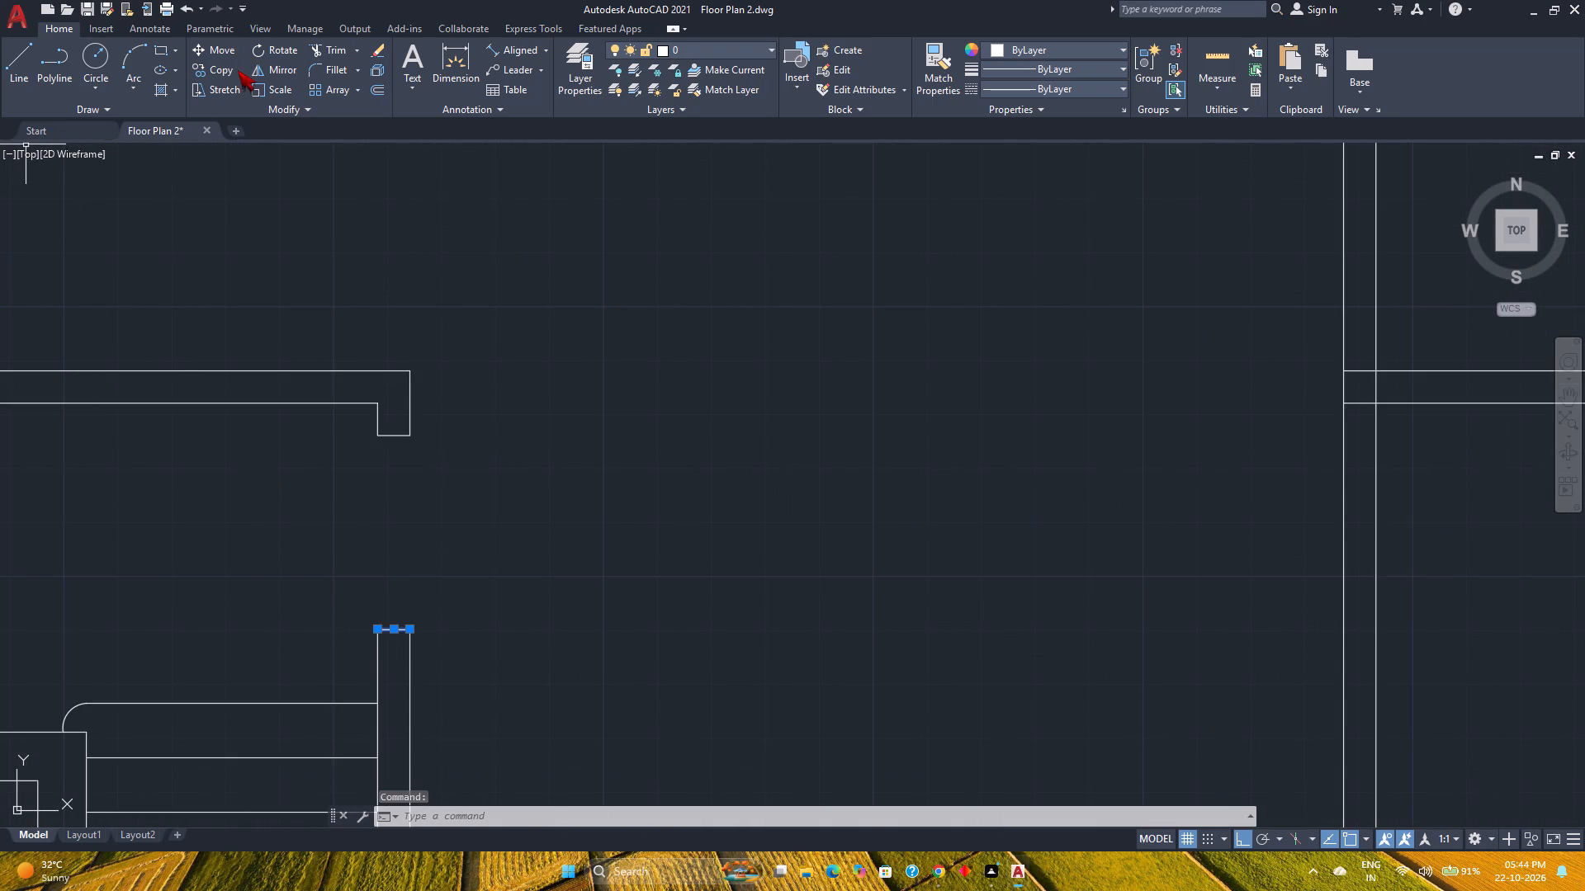
{"action": "left_click", "coordinate": [230, 68]}
{"action": "scroll", "coordinate": [444, 233], "scroll_direction": "down", "scroll_amount": 2}
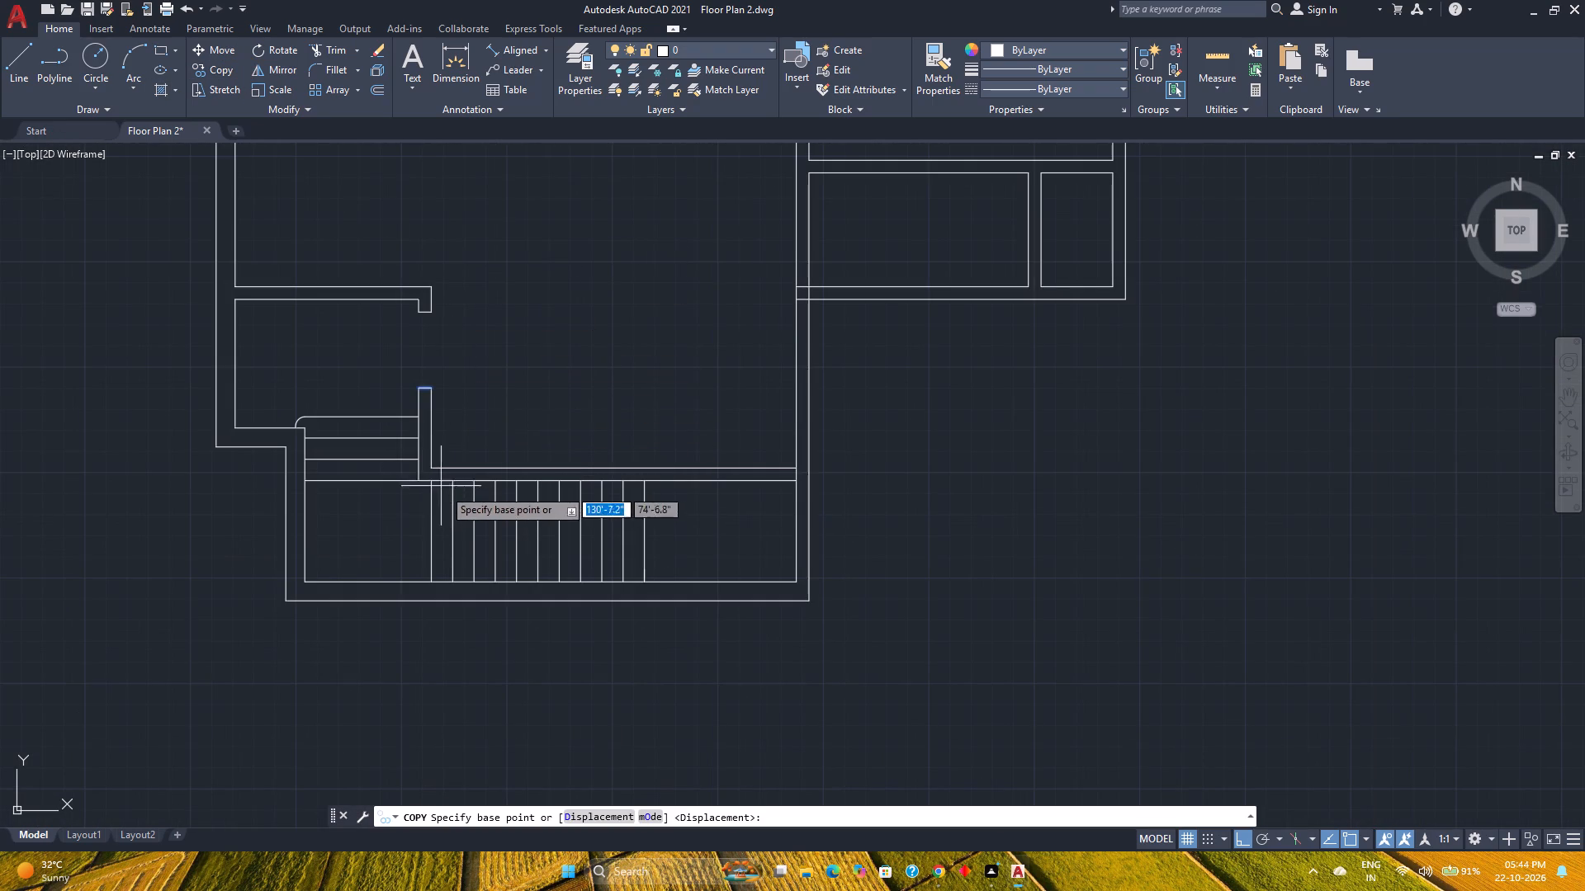
{"action": "left_click", "coordinate": [414, 480]}
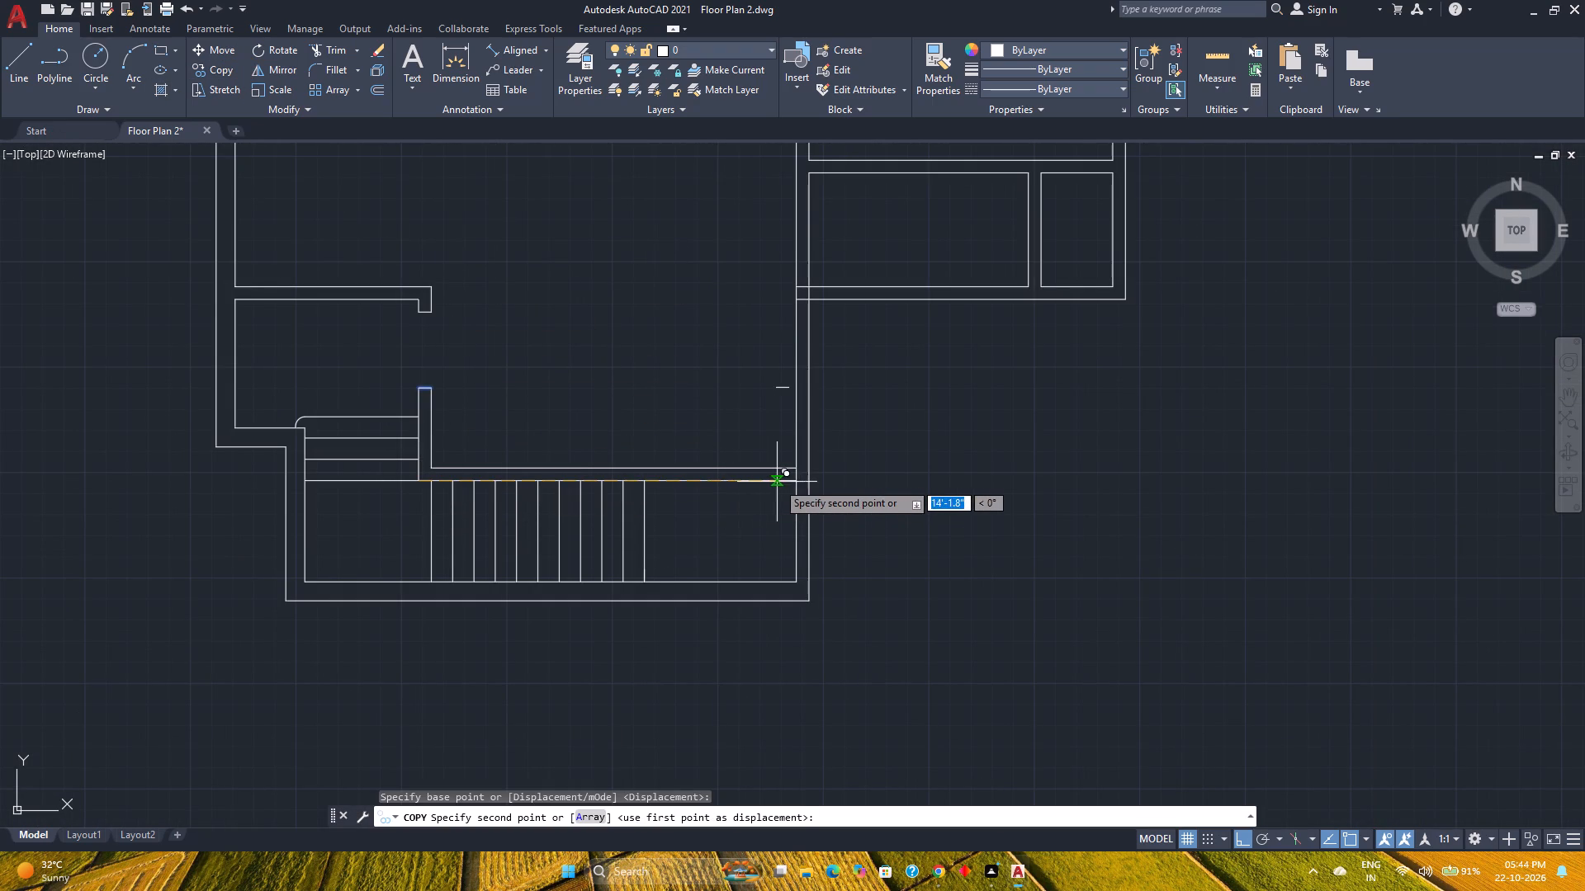
{"action": "left_click", "coordinate": [792, 482]}
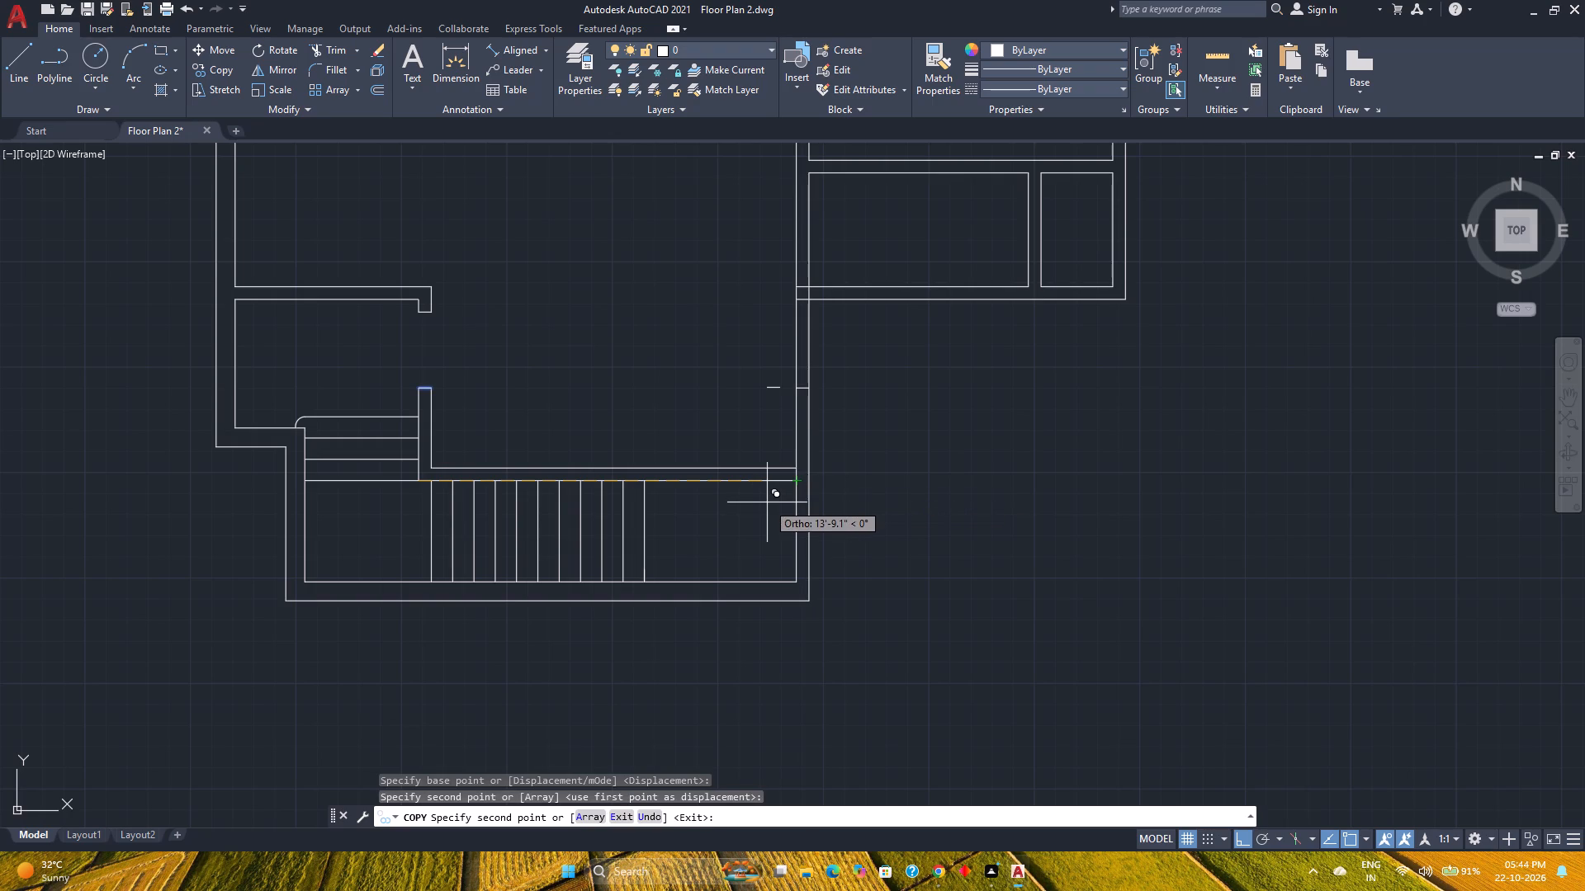
{"action": "key", "text": "Escape"}
Trim the overlapping lines where the small room's south wall meets the stair area's east wall.
{"action": "scroll", "coordinate": [795, 417], "scroll_direction": "up", "scroll_amount": 3}
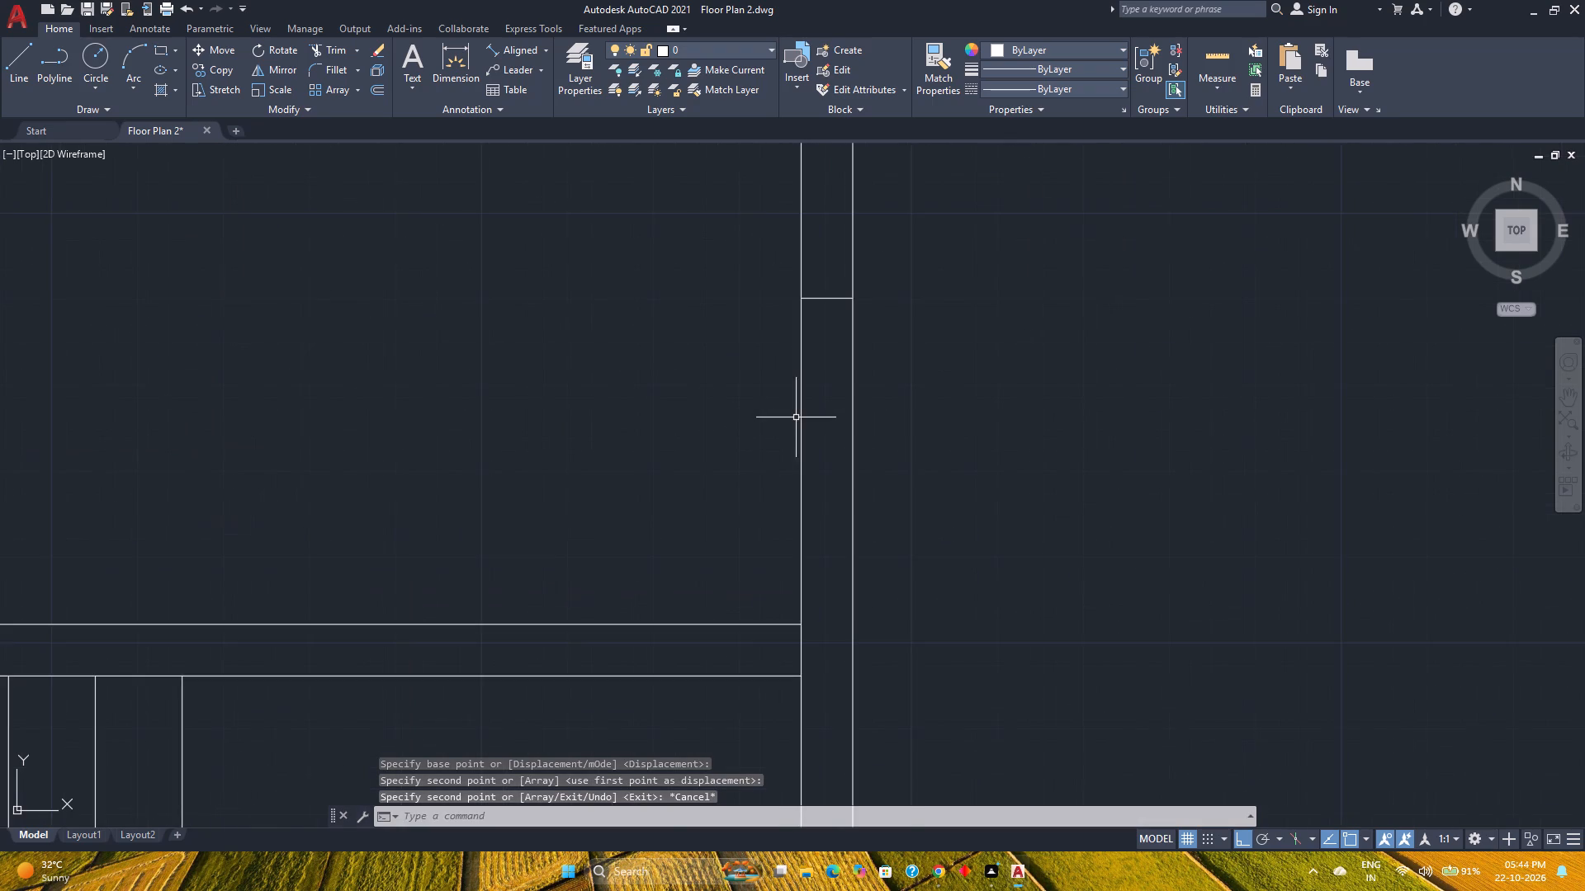
{"action": "scroll", "coordinate": [797, 417], "scroll_direction": "down", "scroll_amount": 3}
{"action": "middle_click_drag", "start_coordinate": [774, 408], "coordinate": [762, 472]}
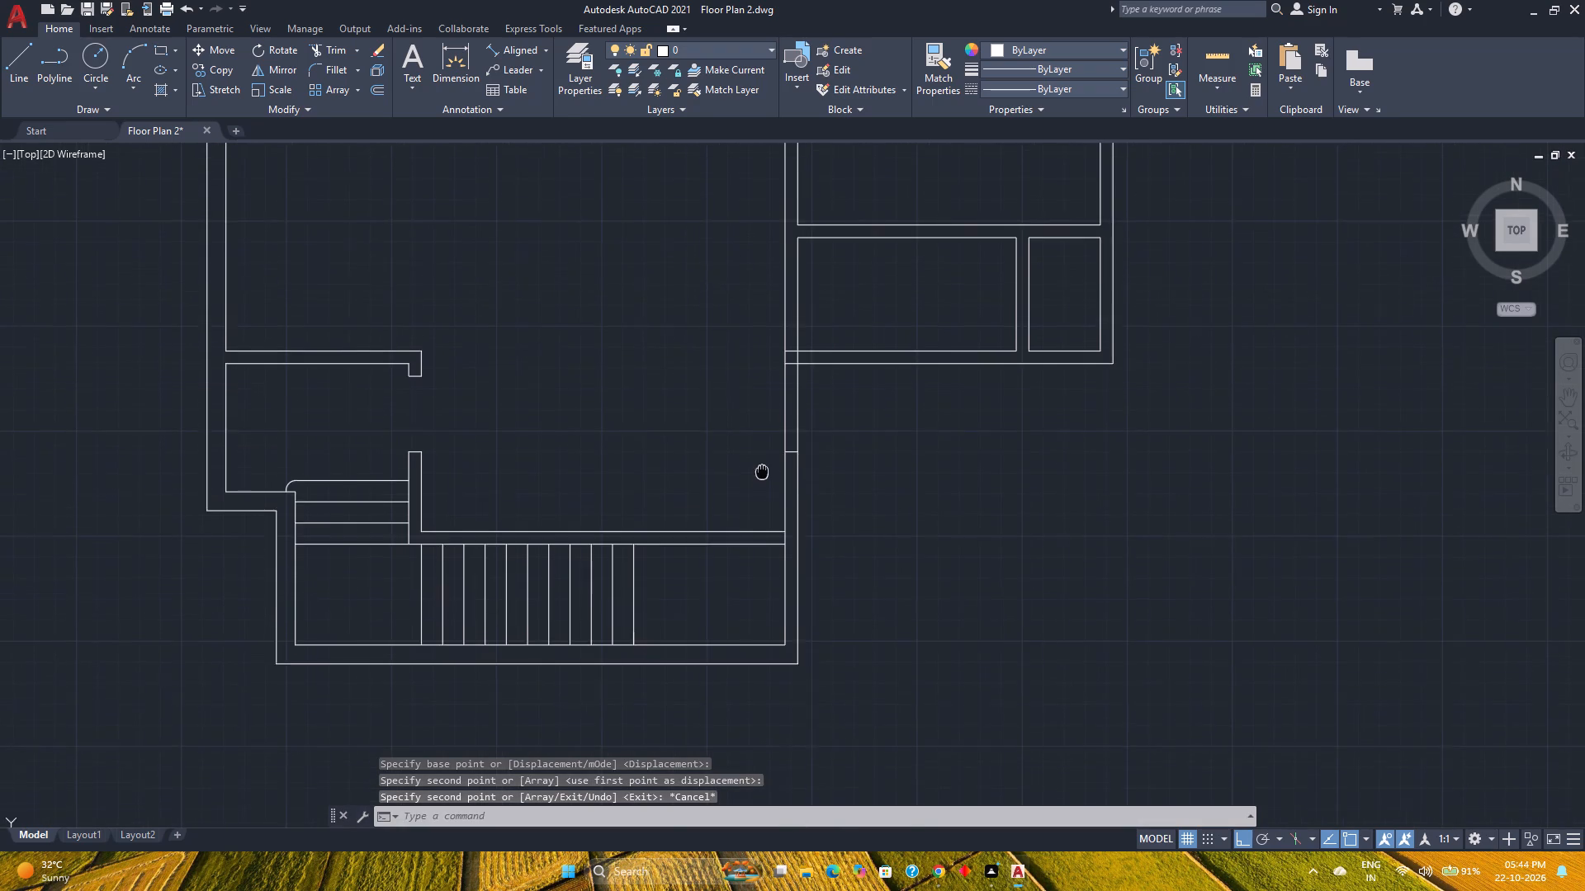
{"action": "middle_click_drag", "start_coordinate": [762, 472], "coordinate": [762, 473]}
{"action": "middle_click", "coordinate": [762, 473]}
{"action": "middle_click", "coordinate": [762, 473]}
{"action": "scroll", "coordinate": [1105, 434], "scroll_direction": "up", "scroll_amount": 4}
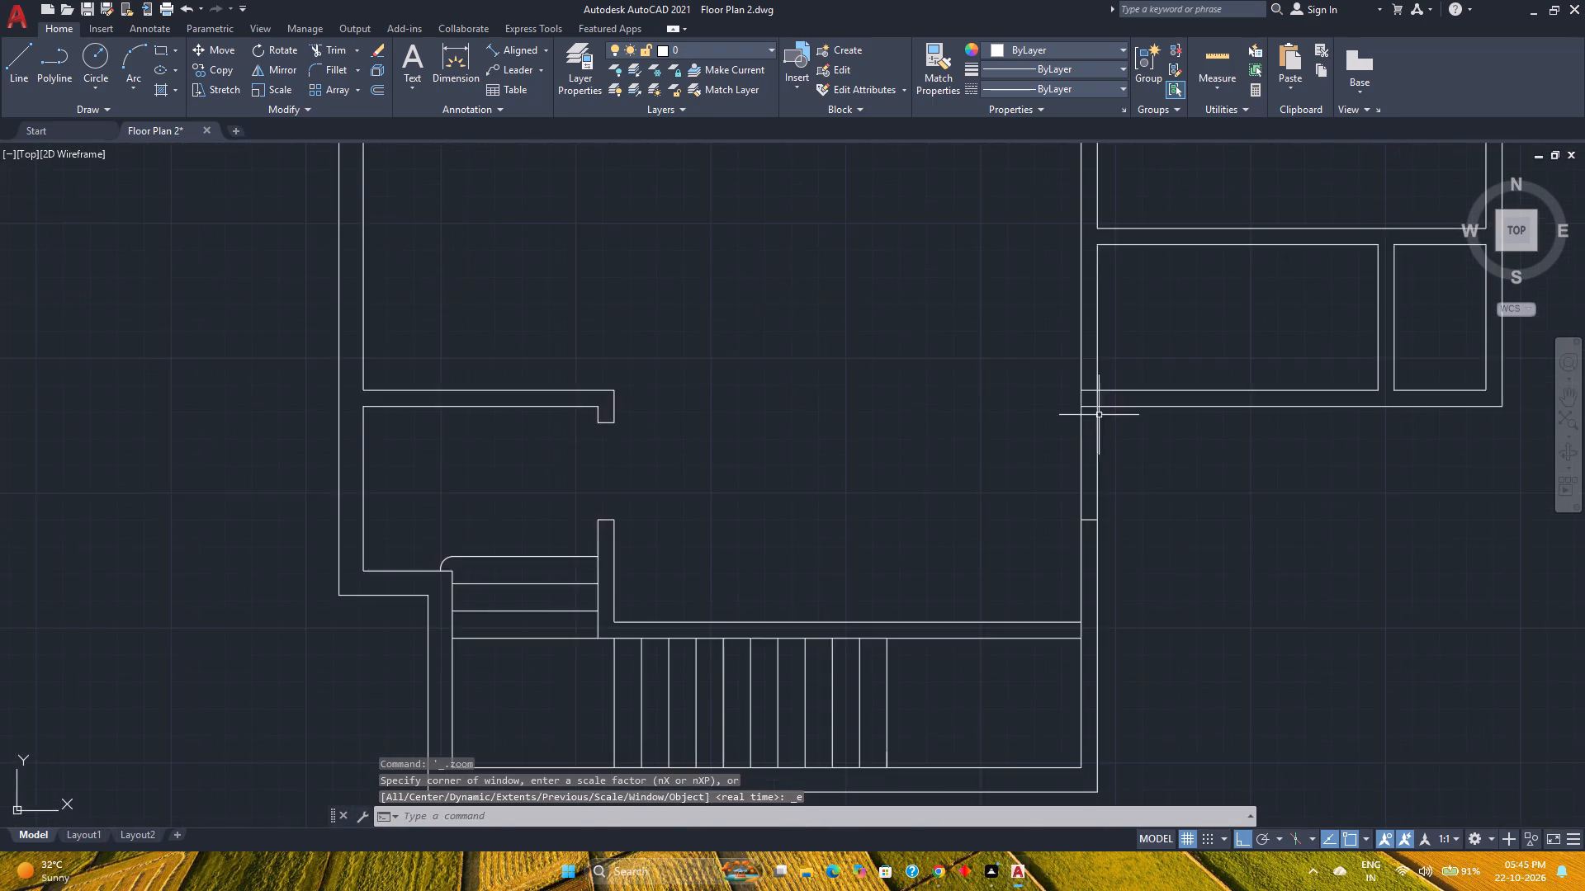
{"action": "scroll", "coordinate": [1099, 414], "scroll_direction": "up", "scroll_amount": 2}
{"action": "scroll", "coordinate": [1048, 378], "scroll_direction": "down", "scroll_amount": 2}
{"action": "middle_click_drag", "start_coordinate": [1048, 378], "coordinate": [986, 429]}
{"action": "middle_click", "coordinate": [986, 429]}
{"action": "type", "text": "tr"}
{"action": "key", "text": "Return"}
{"action": "scroll", "coordinate": [991, 396], "scroll_direction": "up", "scroll_amount": 3}
{"action": "left_click_drag", "start_coordinate": [991, 396], "coordinate": [1074, 479]}
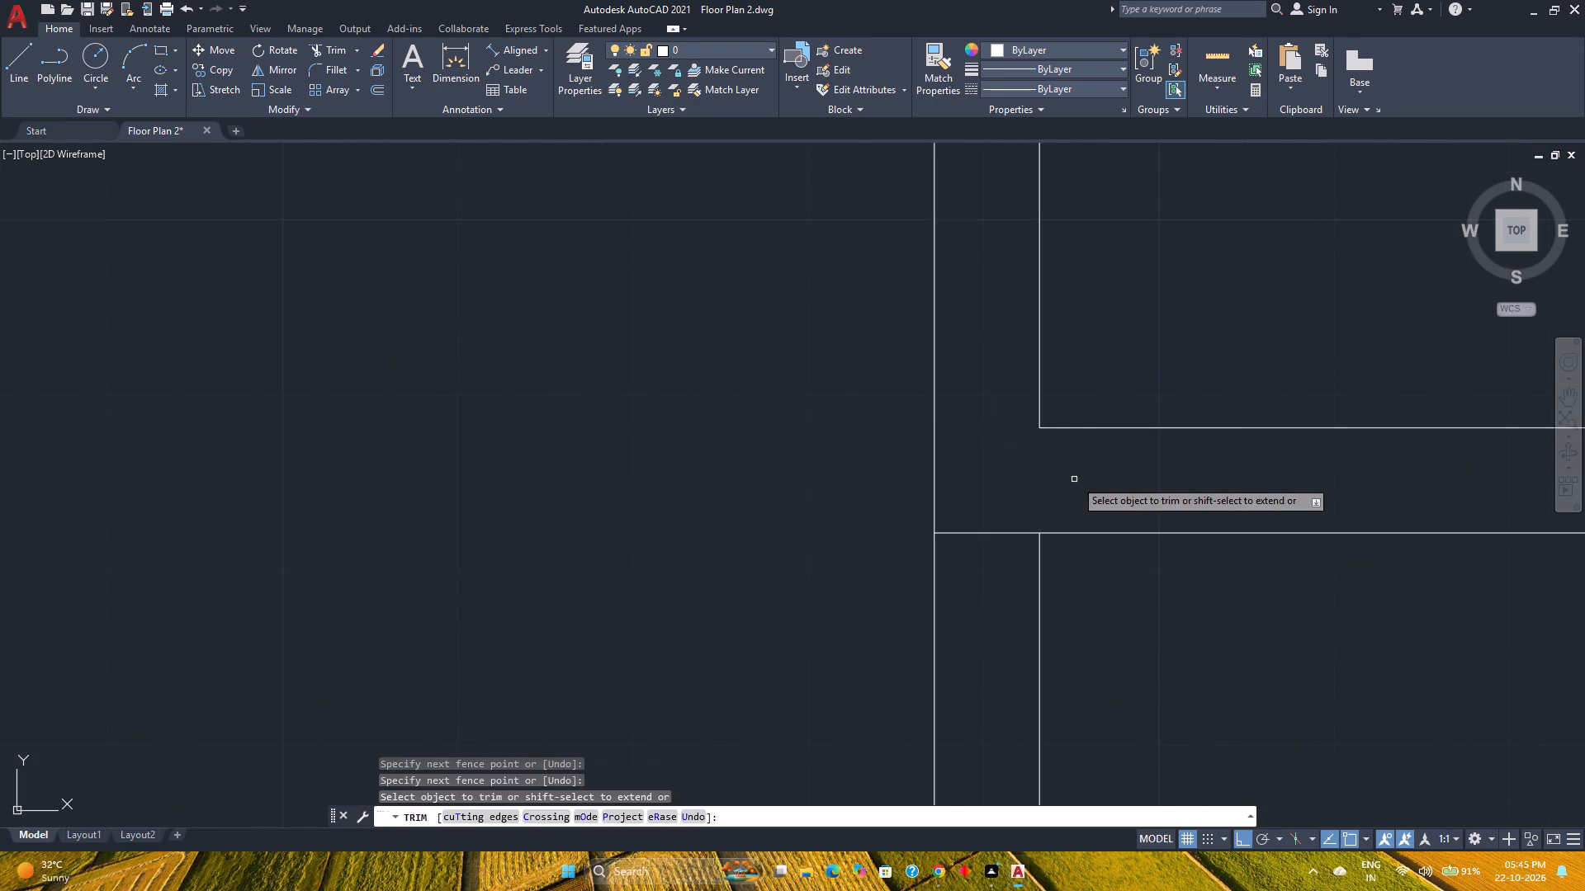
{"action": "scroll", "coordinate": [1075, 479], "scroll_direction": "down", "scroll_amount": 4}
{"action": "key", "text": "Escape"}
Copy the end line of the short return north of the staircase opening onto the east wall, using the stubs' corners as reference.
{"action": "scroll", "coordinate": [525, 493], "scroll_direction": "up", "scroll_amount": 2}
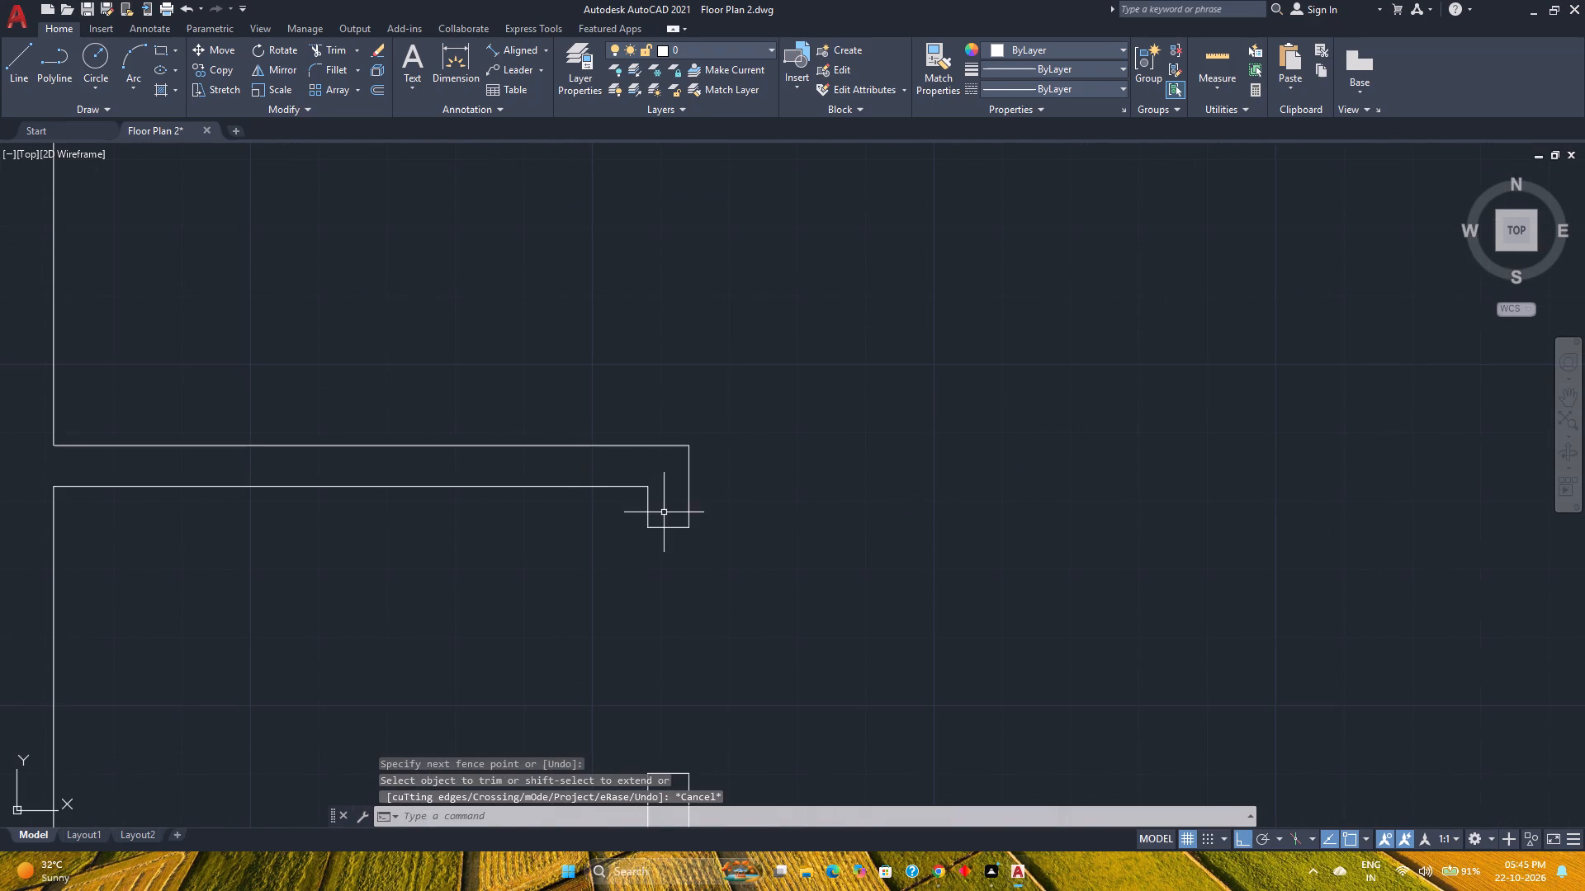
{"action": "left_click", "coordinate": [666, 522]}
{"action": "left_click", "coordinate": [661, 542]}
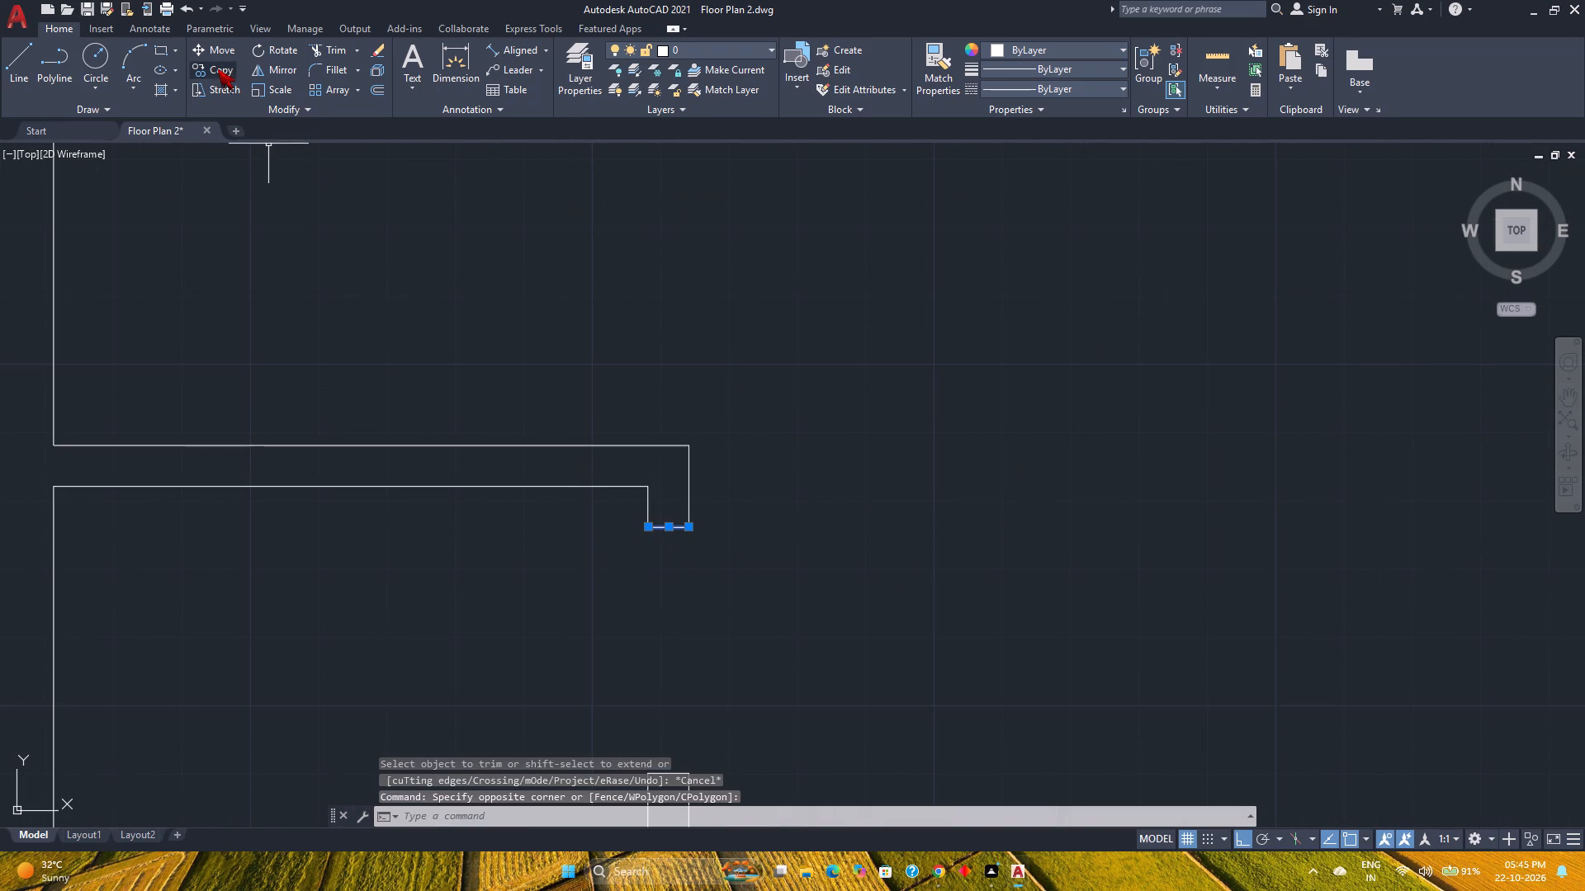
{"action": "left_click", "coordinate": [217, 68]}
{"action": "scroll", "coordinate": [531, 346], "scroll_direction": "down", "scroll_amount": 1}
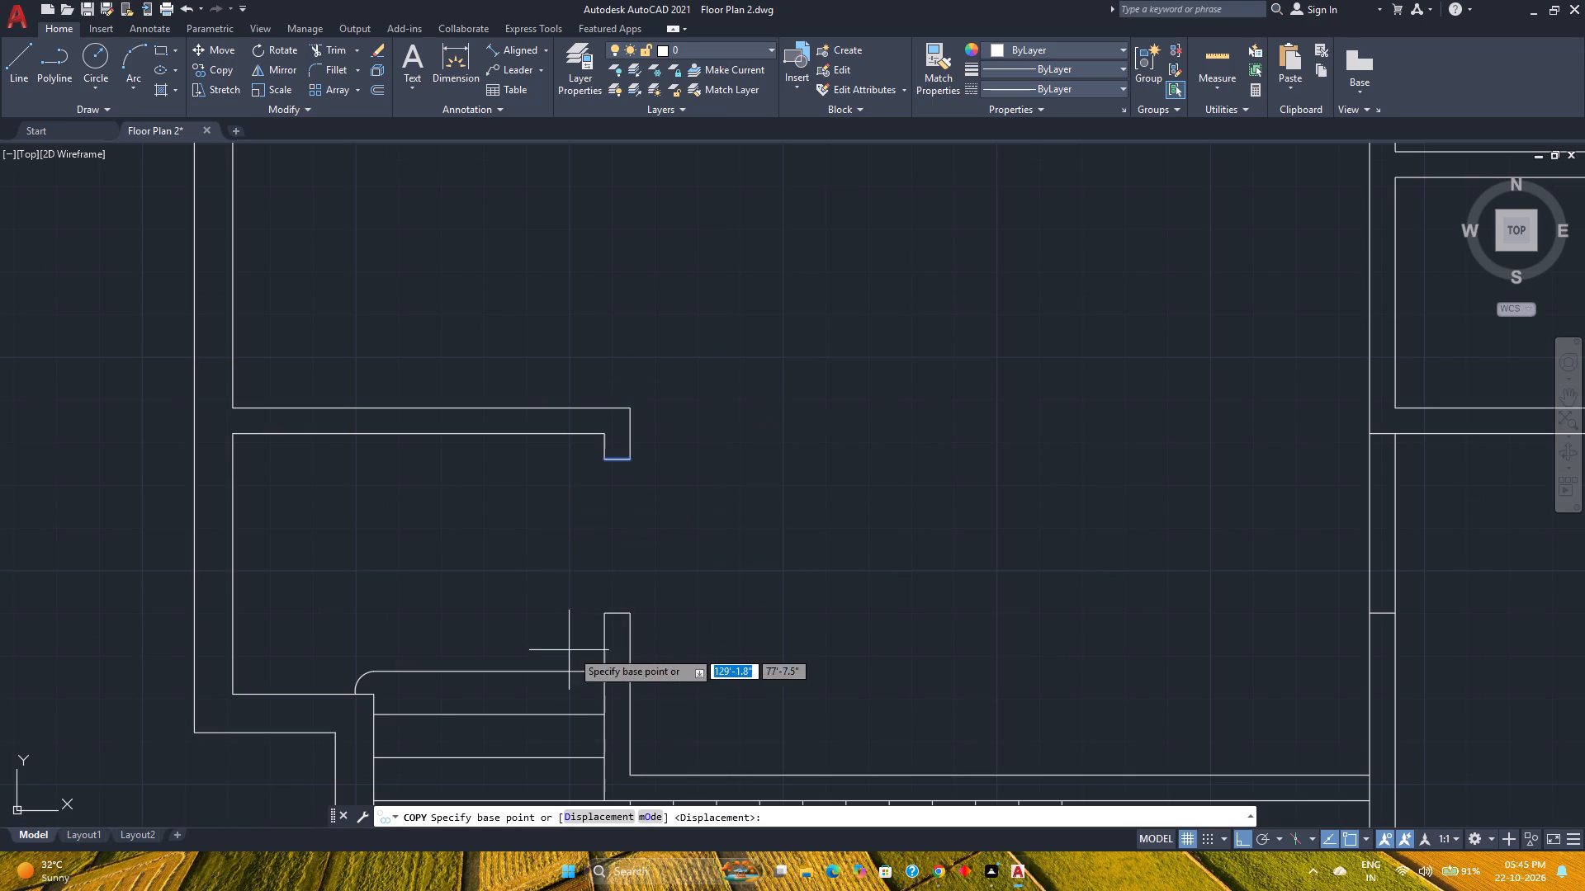
{"action": "left_click", "coordinate": [602, 613]}
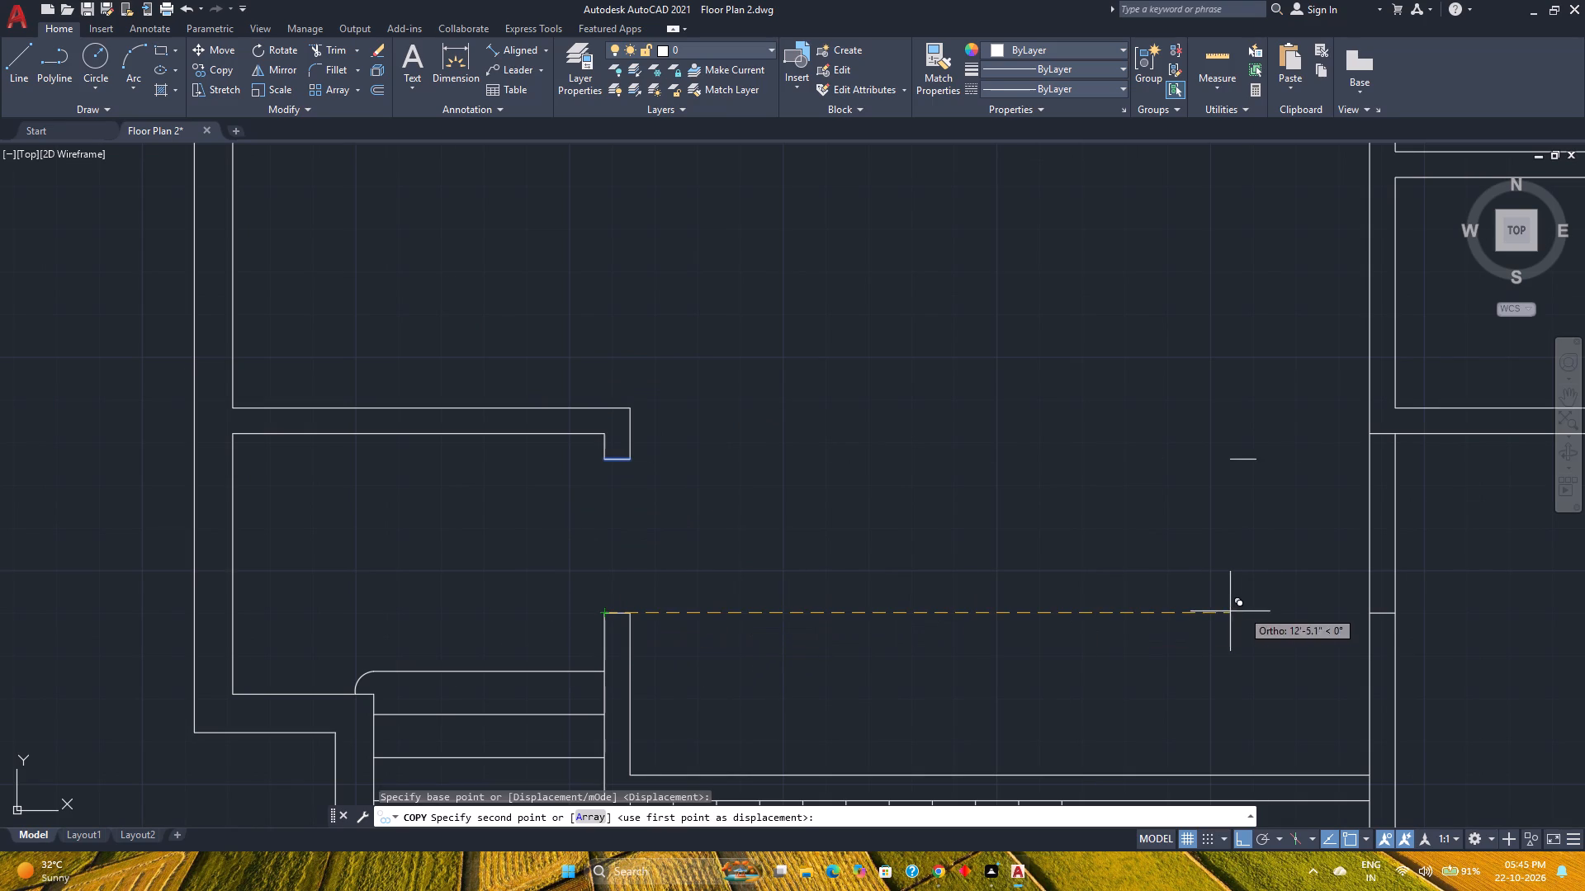
{"action": "left_click", "coordinate": [1371, 620]}
{"action": "key", "text": "Escape"}
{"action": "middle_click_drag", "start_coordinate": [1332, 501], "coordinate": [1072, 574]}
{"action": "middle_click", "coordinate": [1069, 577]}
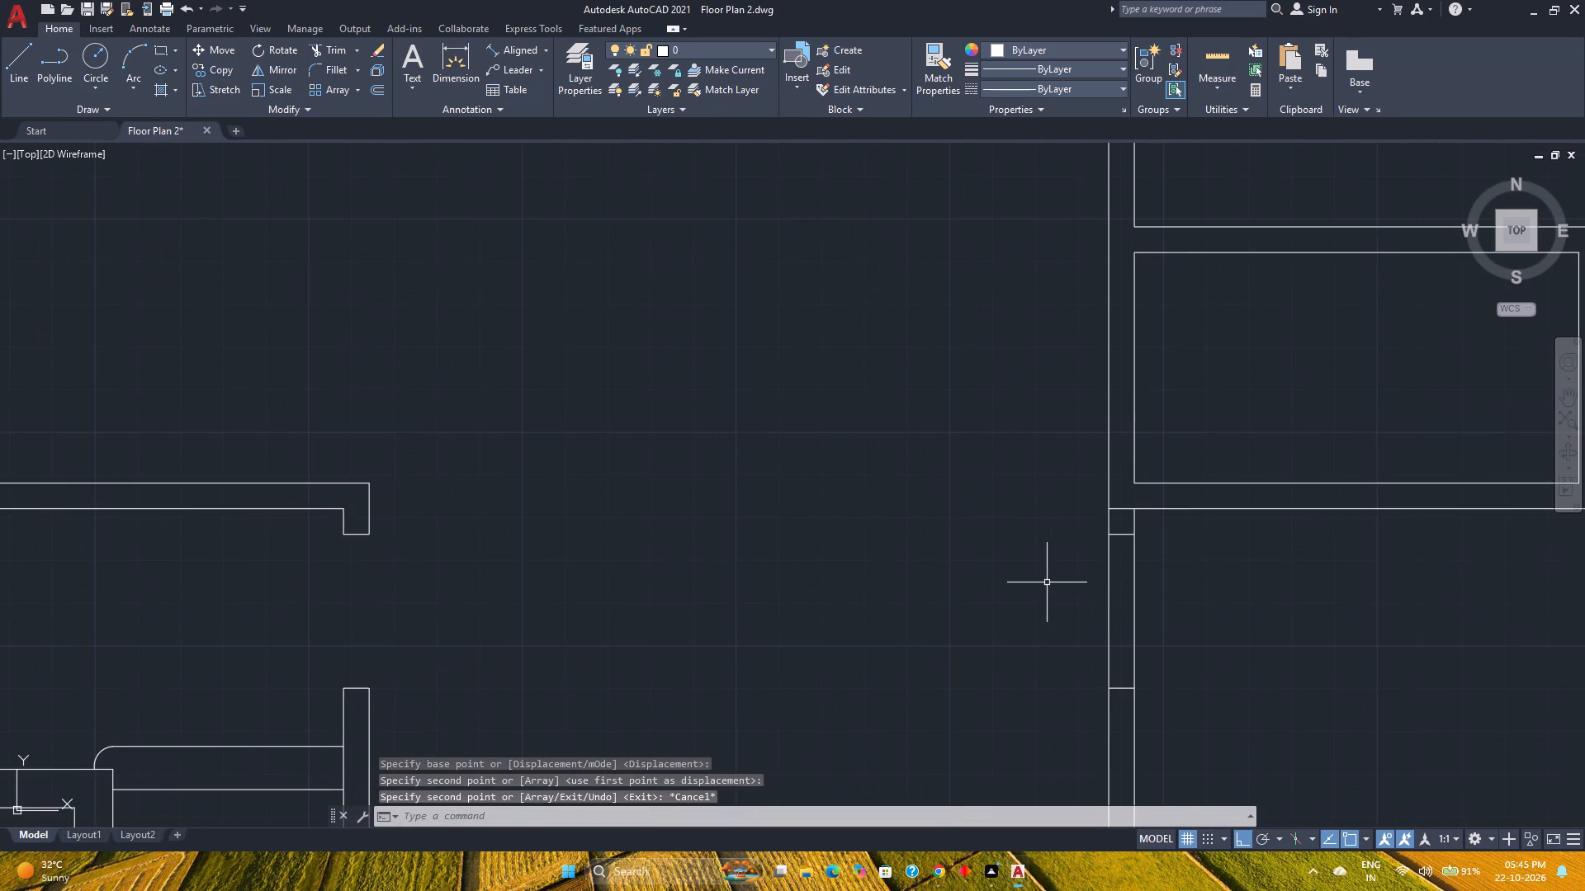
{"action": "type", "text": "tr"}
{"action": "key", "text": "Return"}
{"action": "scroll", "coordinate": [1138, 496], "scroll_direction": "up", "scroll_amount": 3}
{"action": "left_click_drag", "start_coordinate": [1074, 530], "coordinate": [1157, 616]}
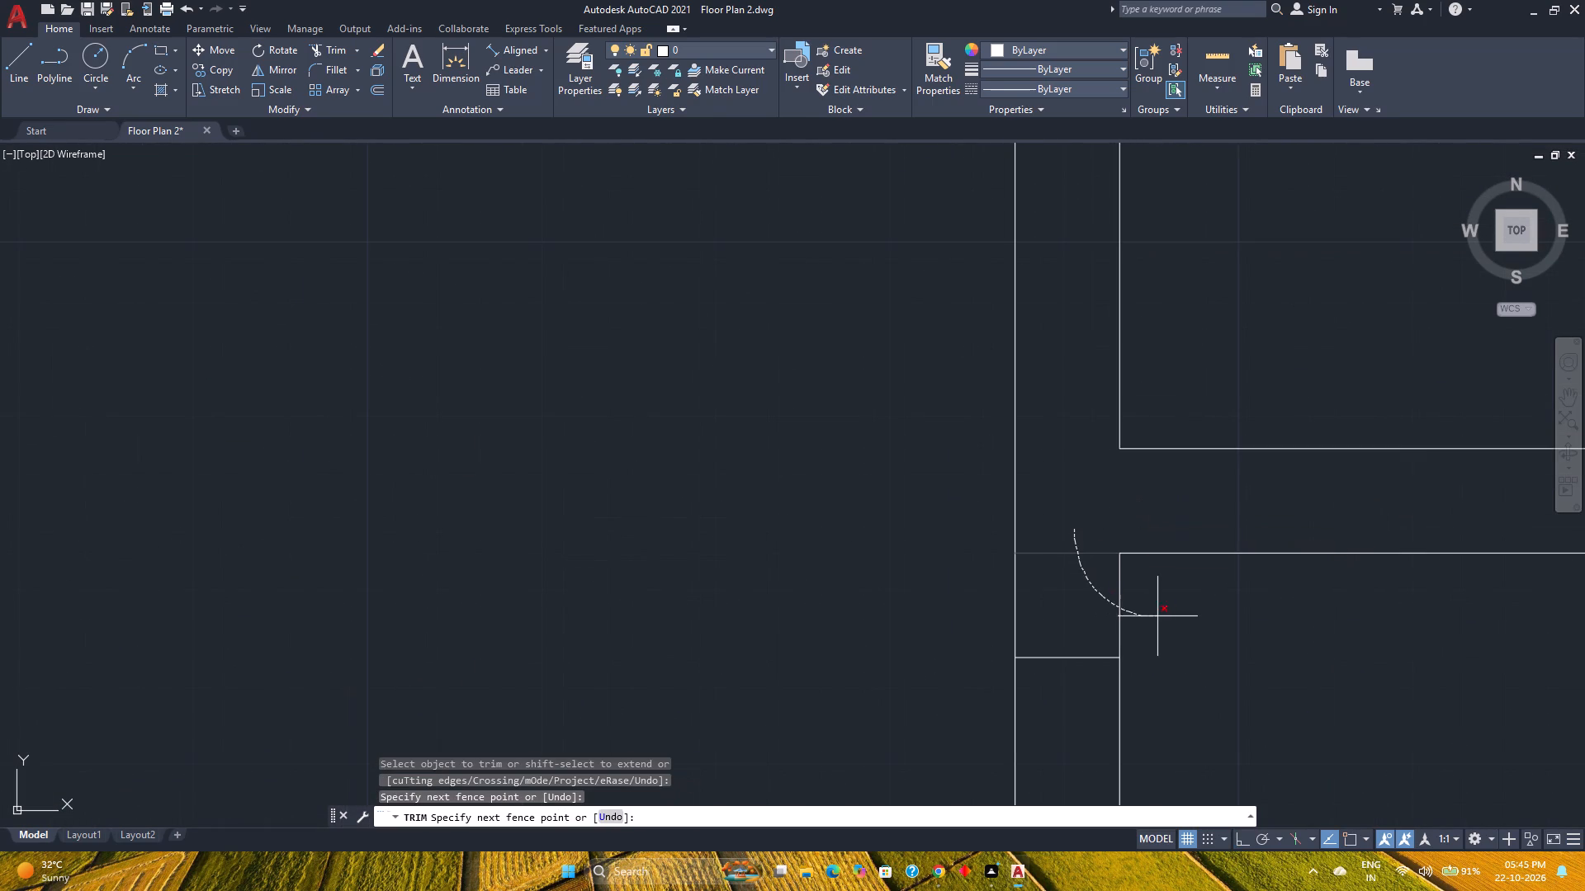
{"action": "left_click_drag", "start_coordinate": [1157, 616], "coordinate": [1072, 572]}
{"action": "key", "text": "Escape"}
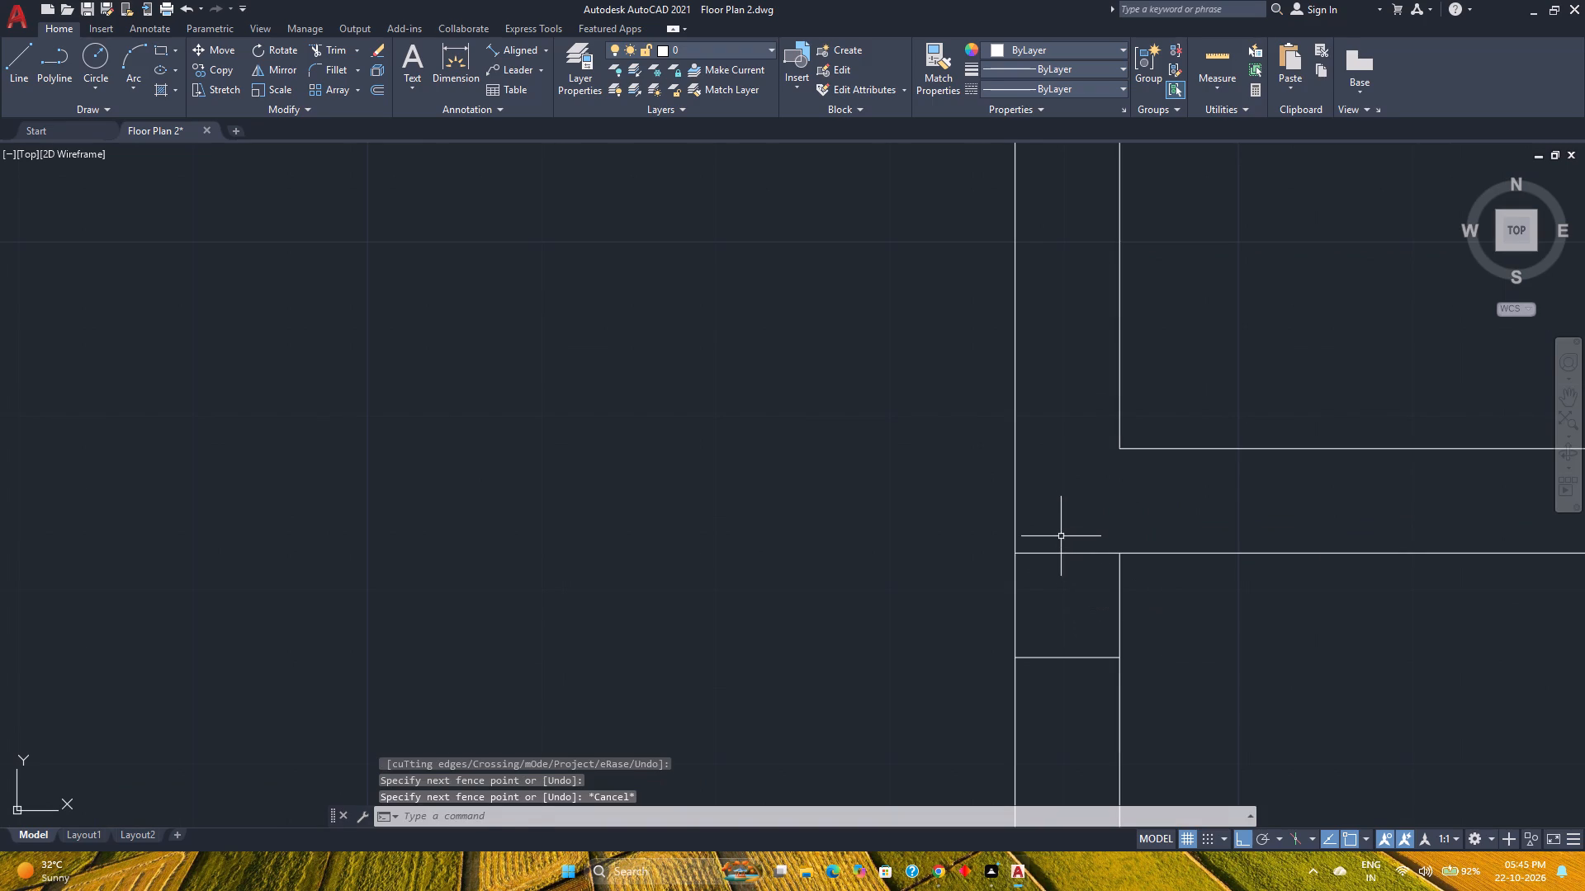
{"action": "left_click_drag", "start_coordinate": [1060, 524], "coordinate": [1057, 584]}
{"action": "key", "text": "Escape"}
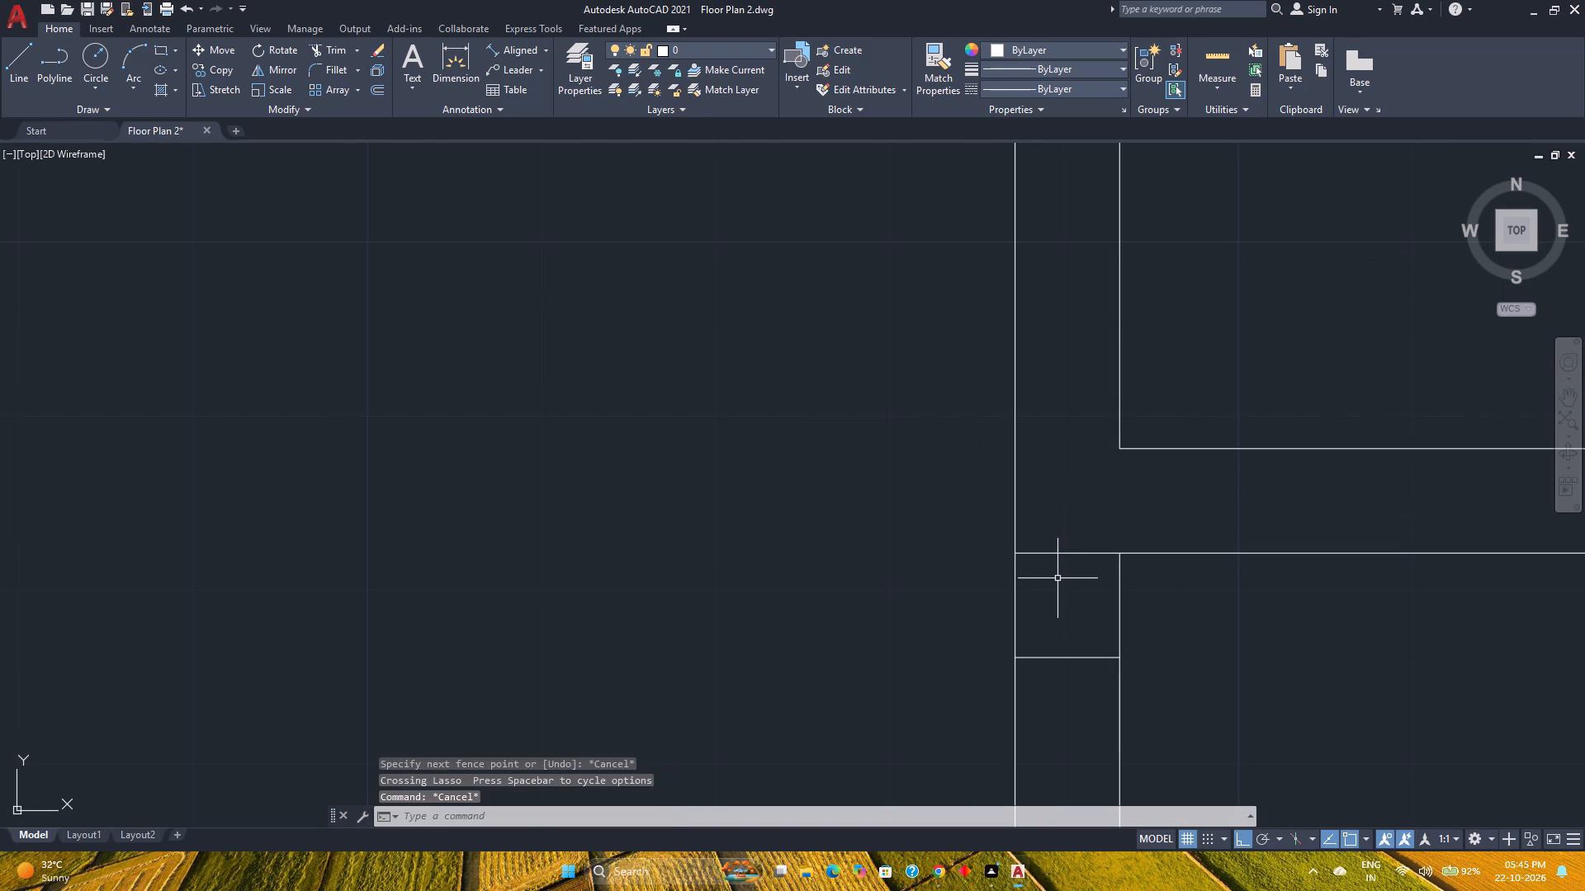
Trim the leftover horizontal line across the east wall and both wall lines between the two copied end lines to open the doorway.
{"action": "key", "text": "space"}
{"action": "left_click", "coordinate": [1065, 523]}
{"action": "left_click", "coordinate": [1057, 594]}
{"action": "scroll", "coordinate": [1057, 594], "scroll_direction": "down", "scroll_amount": 3}
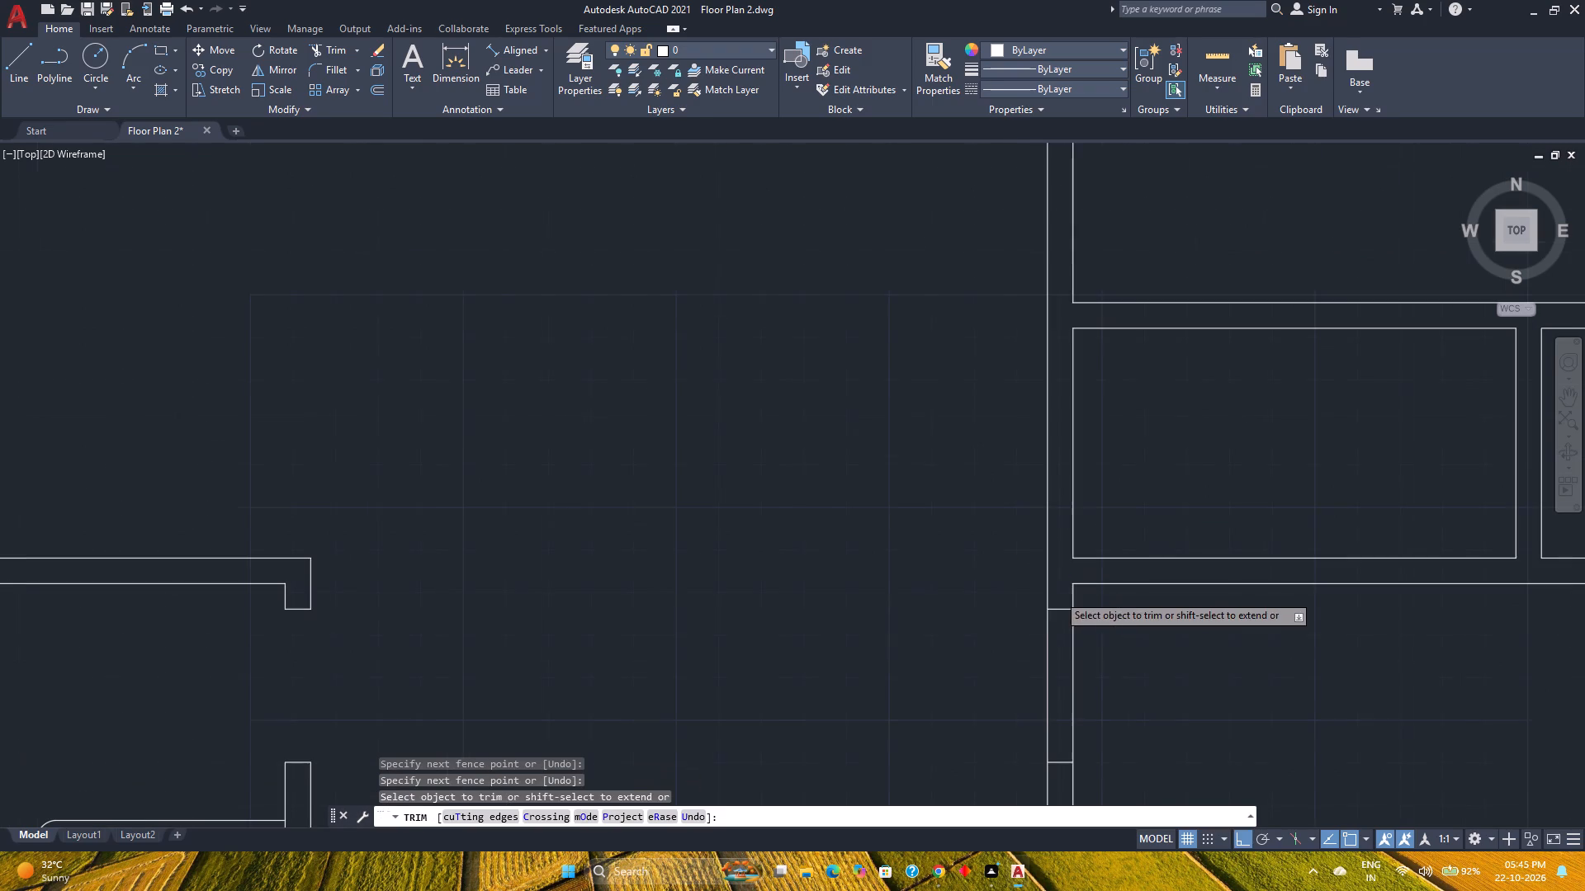
{"action": "left_click", "coordinate": [1001, 664]}
{"action": "left_click", "coordinate": [1124, 666]}
Trim the east wall's inner line where the staircase's north partition joins it.
{"action": "scroll", "coordinate": [940, 626], "scroll_direction": "down", "scroll_amount": 2}
{"action": "middle_click_drag", "start_coordinate": [924, 634], "coordinate": [788, 486]}
{"action": "scroll", "coordinate": [860, 612], "scroll_direction": "up", "scroll_amount": 3}
{"action": "left_click", "coordinate": [783, 559]}
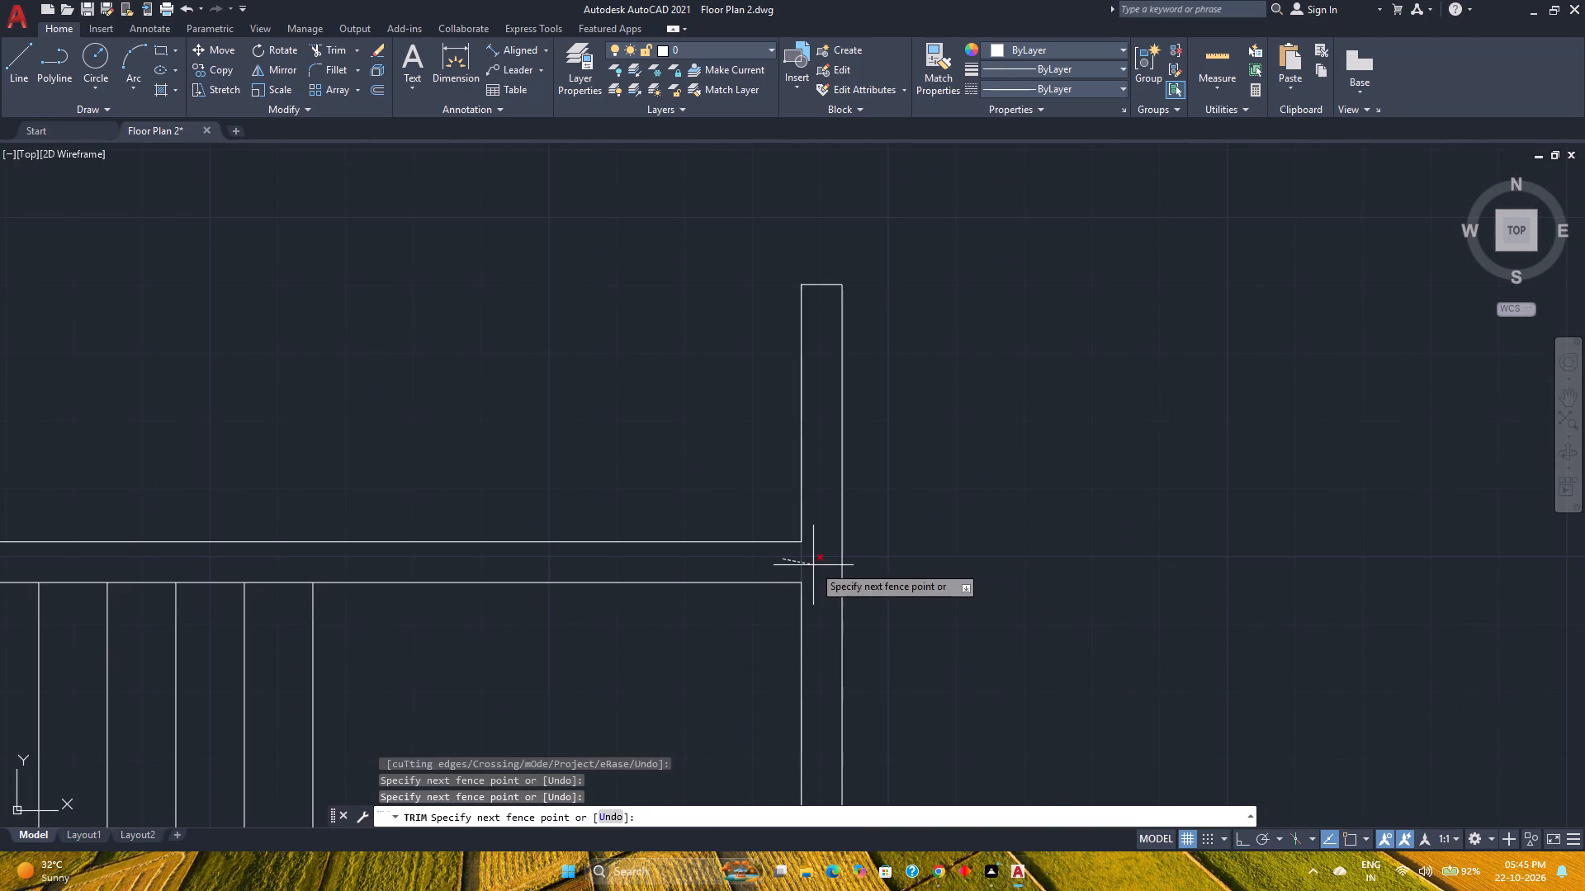
{"action": "left_click", "coordinate": [813, 565]}
{"action": "scroll", "coordinate": [813, 565], "scroll_direction": "down", "scroll_amount": 3}
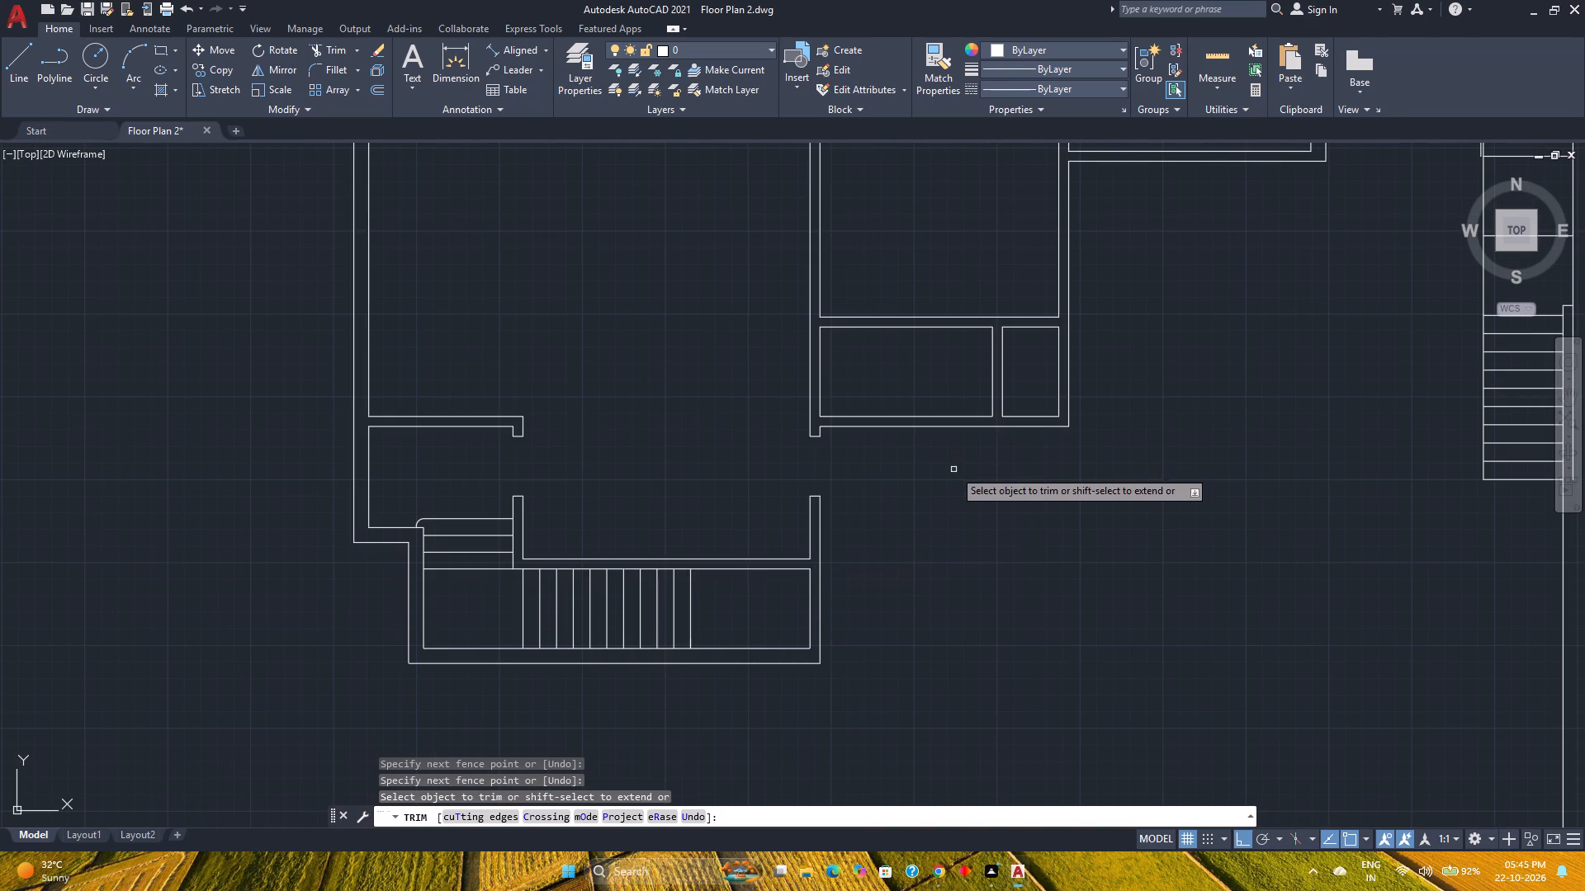
{"action": "middle_click_drag", "start_coordinate": [960, 474], "coordinate": [1002, 522]}
{"action": "middle_click", "coordinate": [1002, 522]}
{"action": "key", "text": "Escape"}
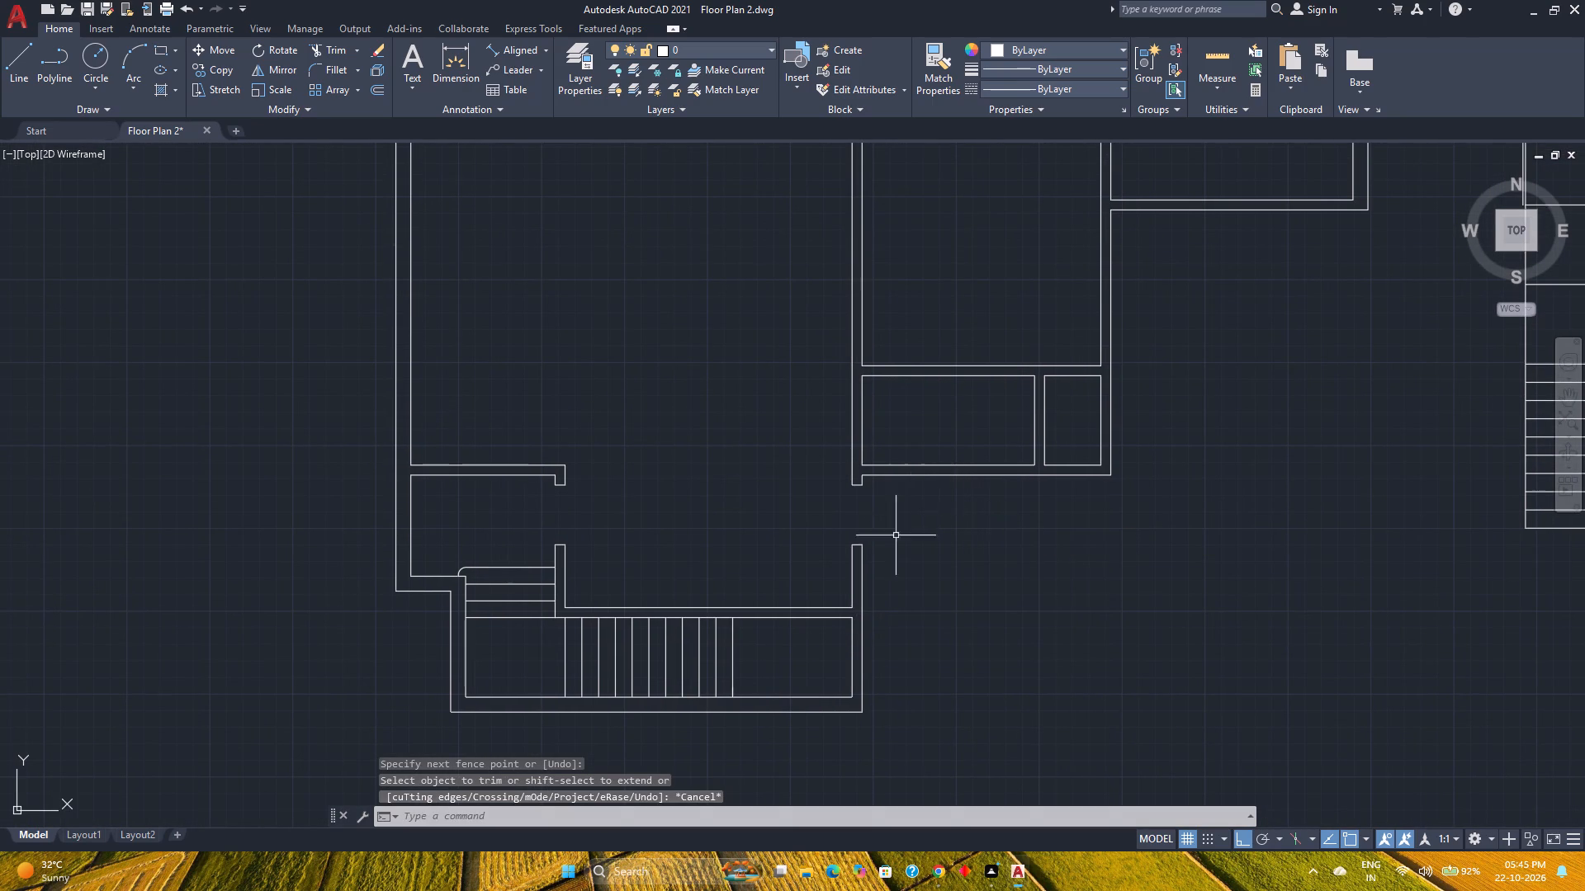
Copy the end line south of the new east doorway so the copy runs outward from the wall's outer corner.
{"action": "scroll", "coordinate": [876, 568], "scroll_direction": "up", "scroll_amount": 2}
{"action": "middle_click_drag", "start_coordinate": [876, 568], "coordinate": [826, 512]}
{"action": "scroll", "coordinate": [826, 511], "scroll_direction": "down", "scroll_amount": 1}
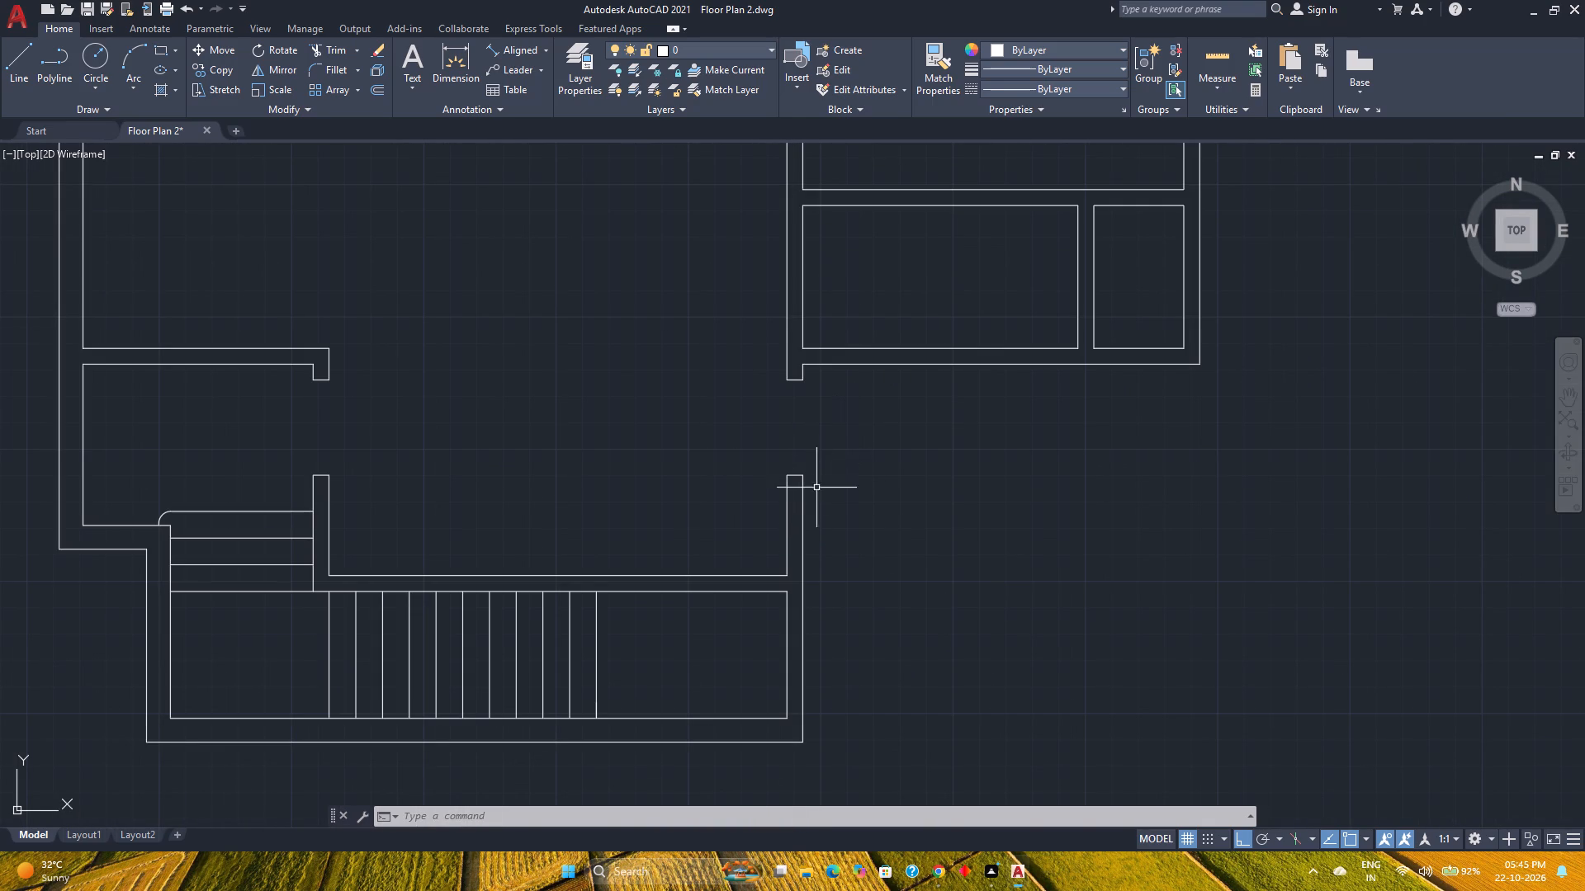
{"action": "scroll", "coordinate": [818, 506], "scroll_direction": "up", "scroll_amount": 3}
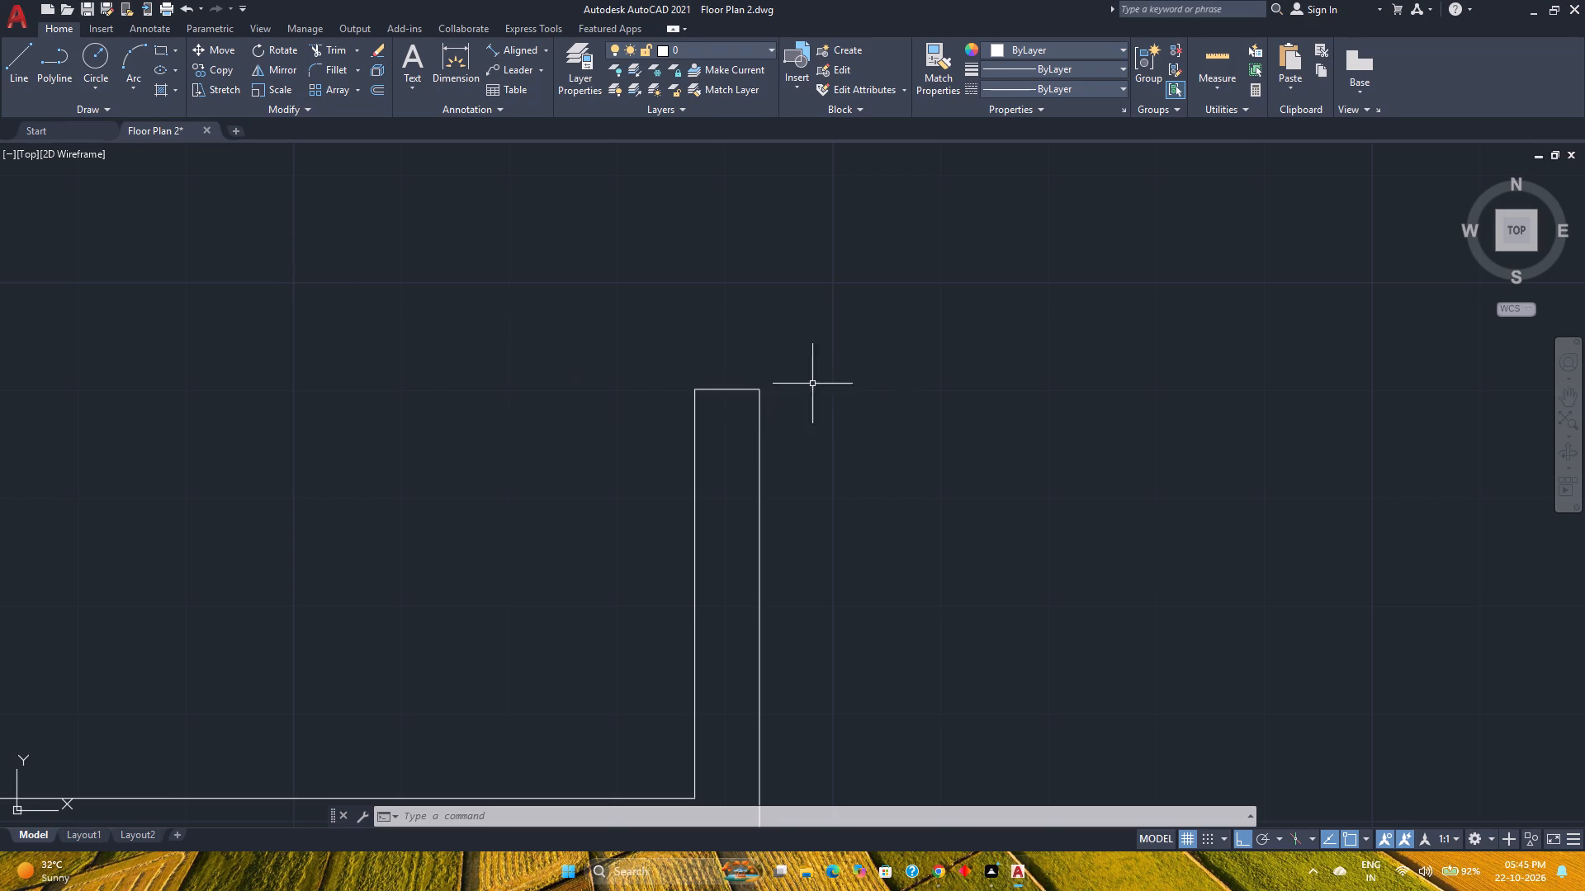
{"action": "left_click", "coordinate": [740, 389]}
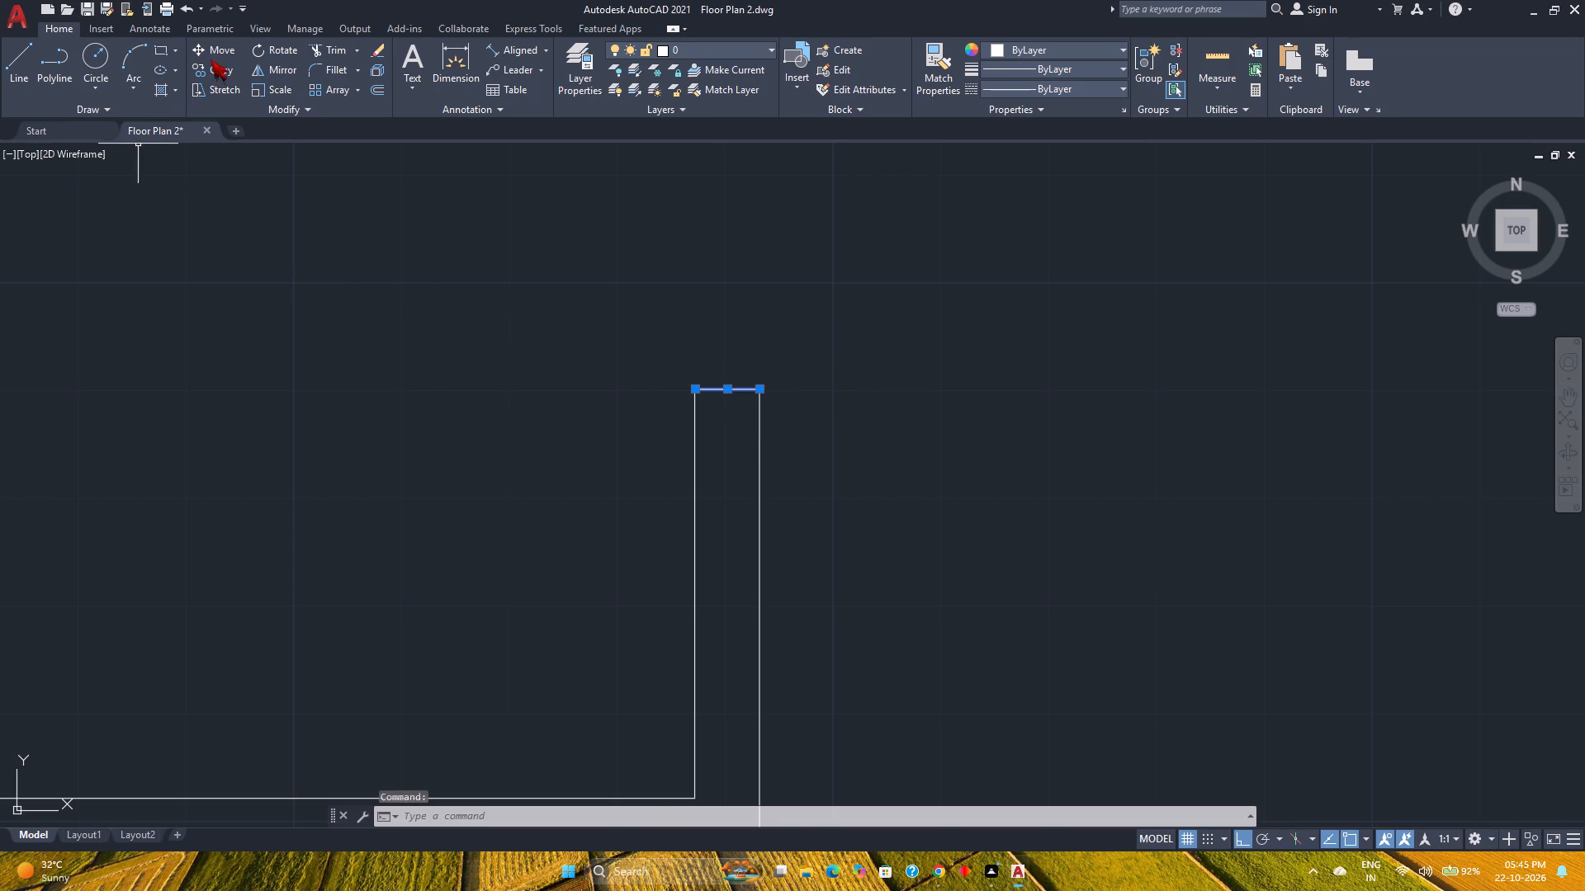
{"action": "left_click", "coordinate": [220, 67]}
{"action": "left_click", "coordinate": [693, 388]}
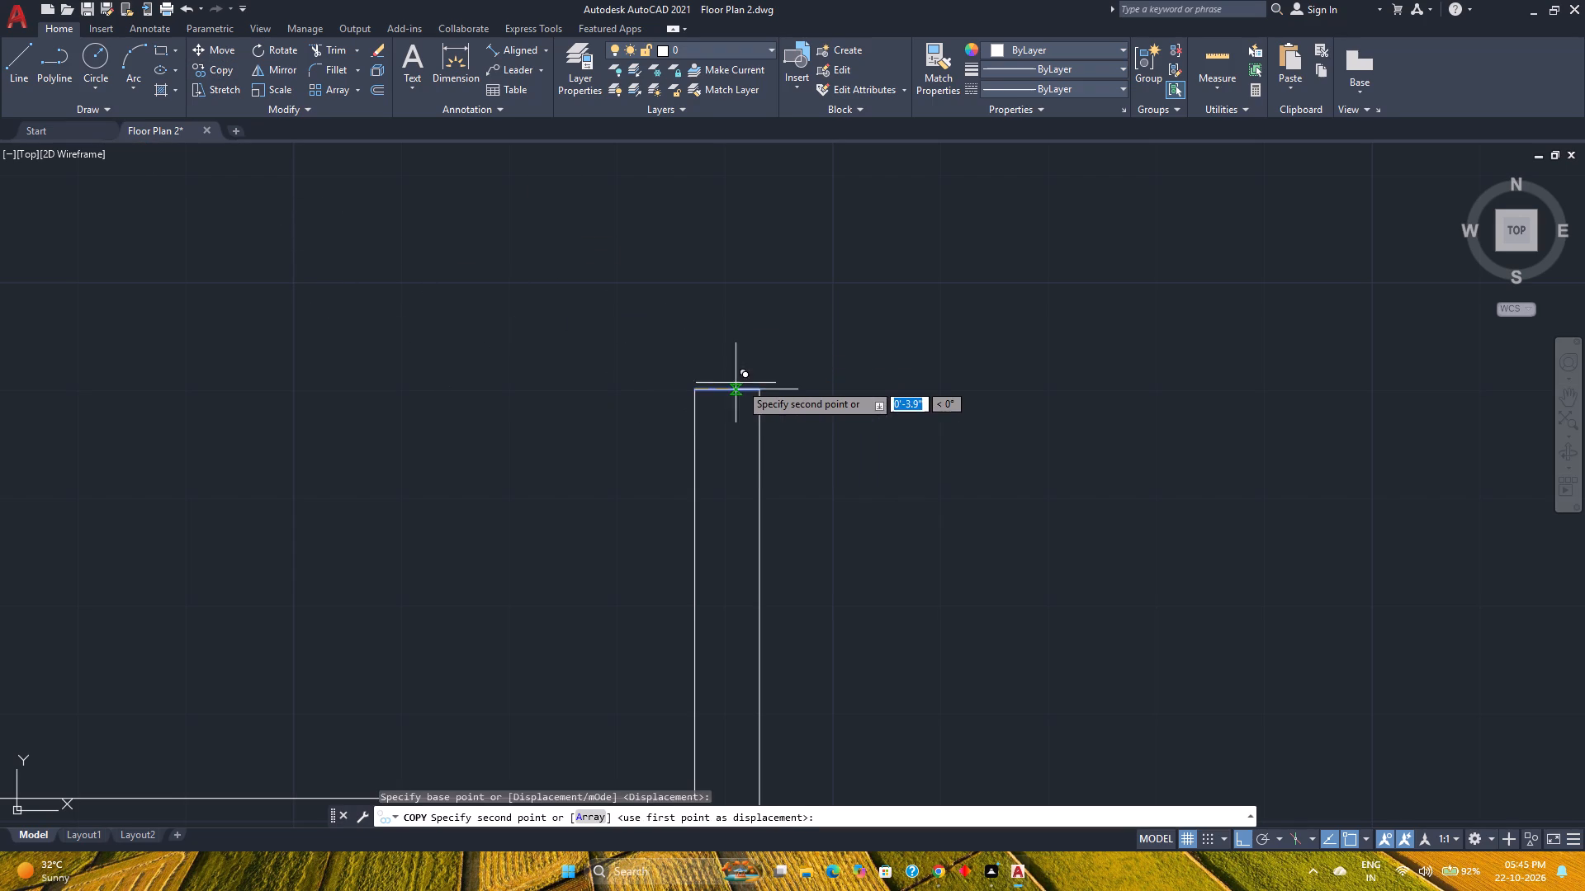
{"action": "left_click", "coordinate": [762, 388]}
{"action": "key", "text": "Escape"}
Move the copied short line 6" south along the east wall's outer face.
{"action": "left_click", "coordinate": [835, 454]}
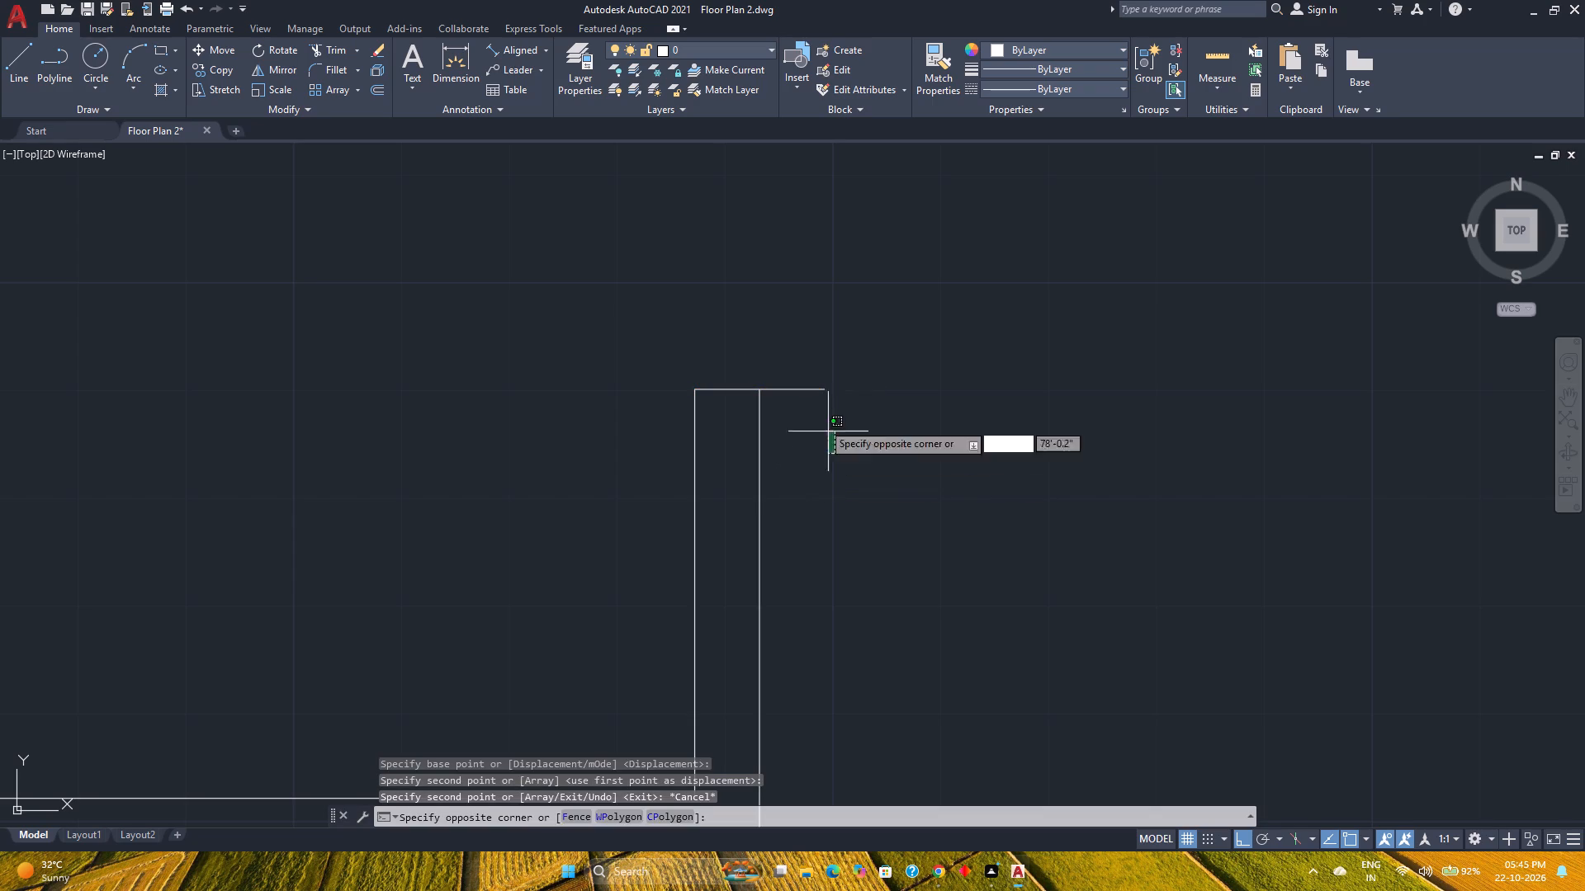
{"action": "left_click", "coordinate": [799, 374]}
{"action": "left_click", "coordinate": [193, 49]}
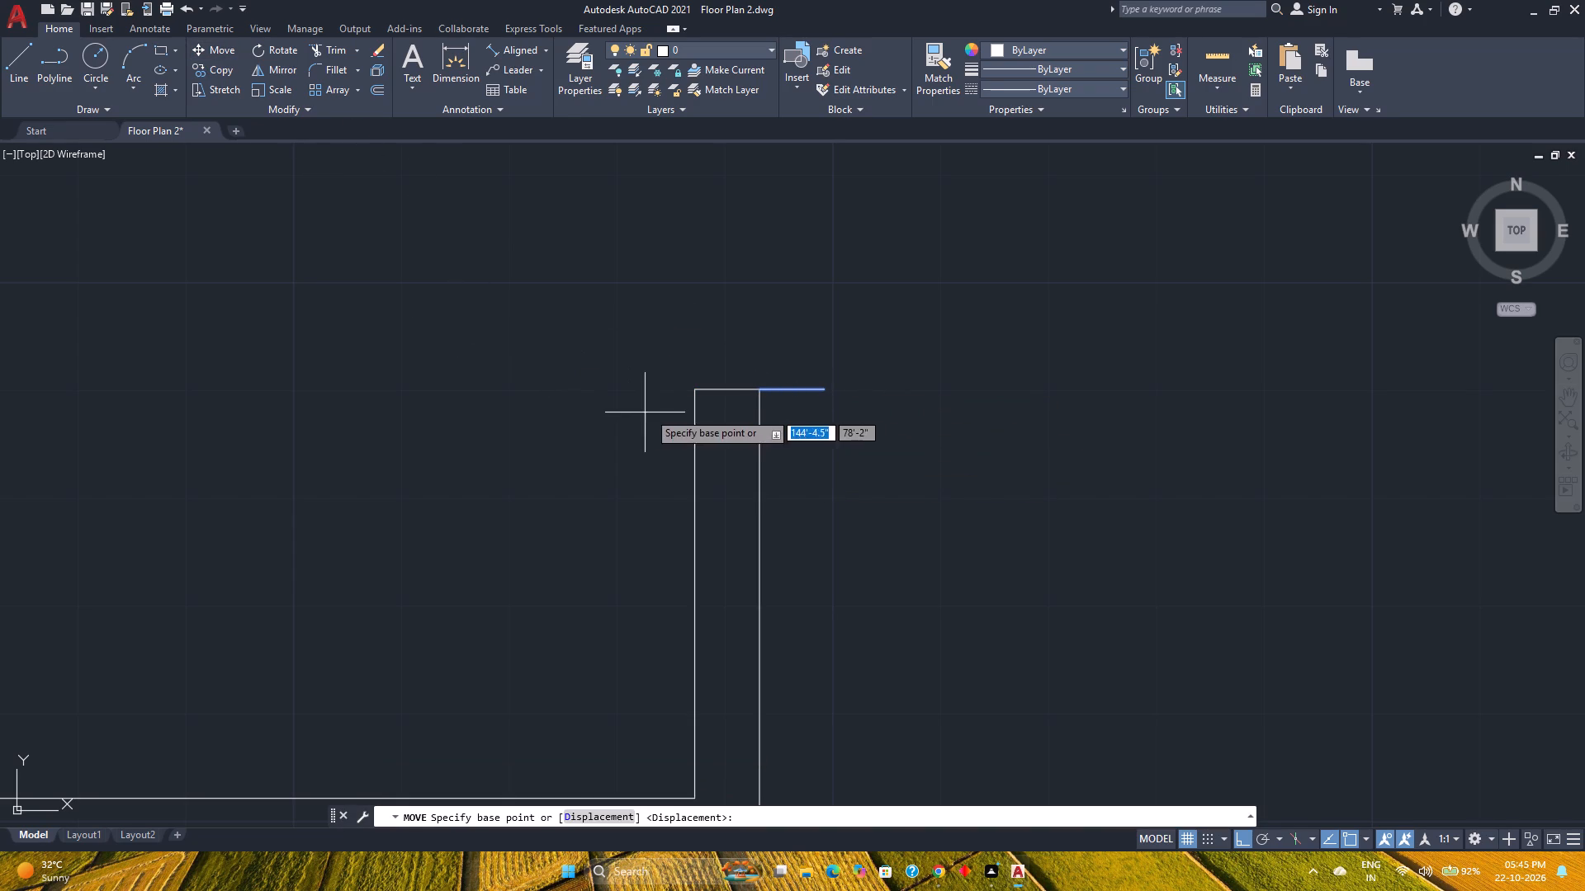
{"action": "left_click", "coordinate": [762, 393]}
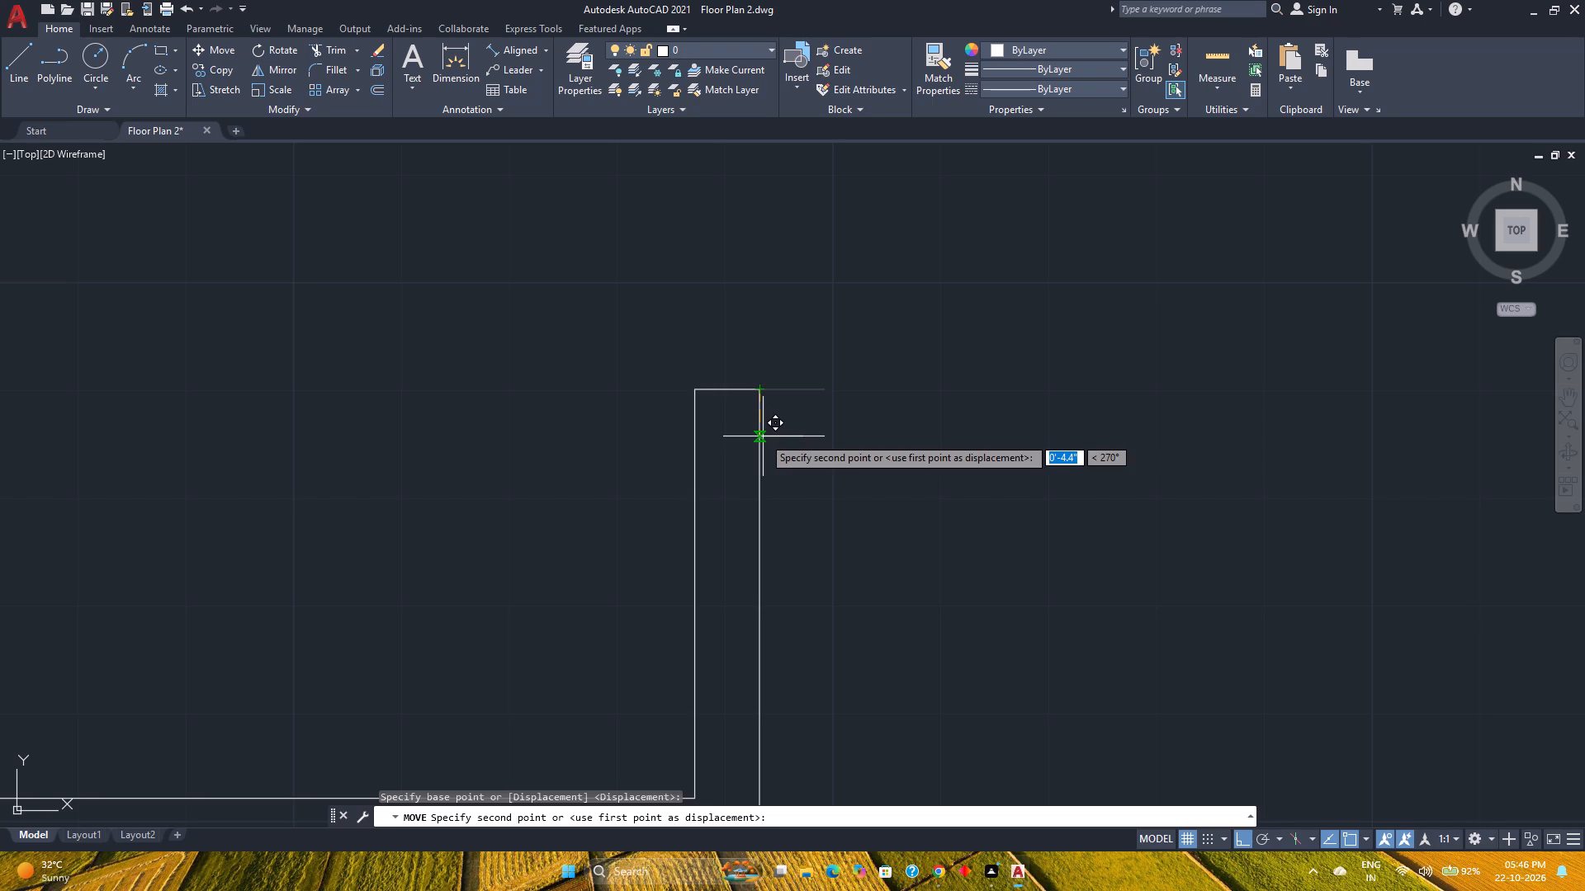
{"action": "key", "text": "6"}
{"action": "key", "text": "Return"}
Stretch the short line's free end horizontally east to just past the outer east wall of the small rooms to the north.
{"action": "scroll", "coordinate": [854, 521], "scroll_direction": "down", "scroll_amount": 4}
{"action": "middle_click_drag", "start_coordinate": [878, 551], "coordinate": [800, 523]}
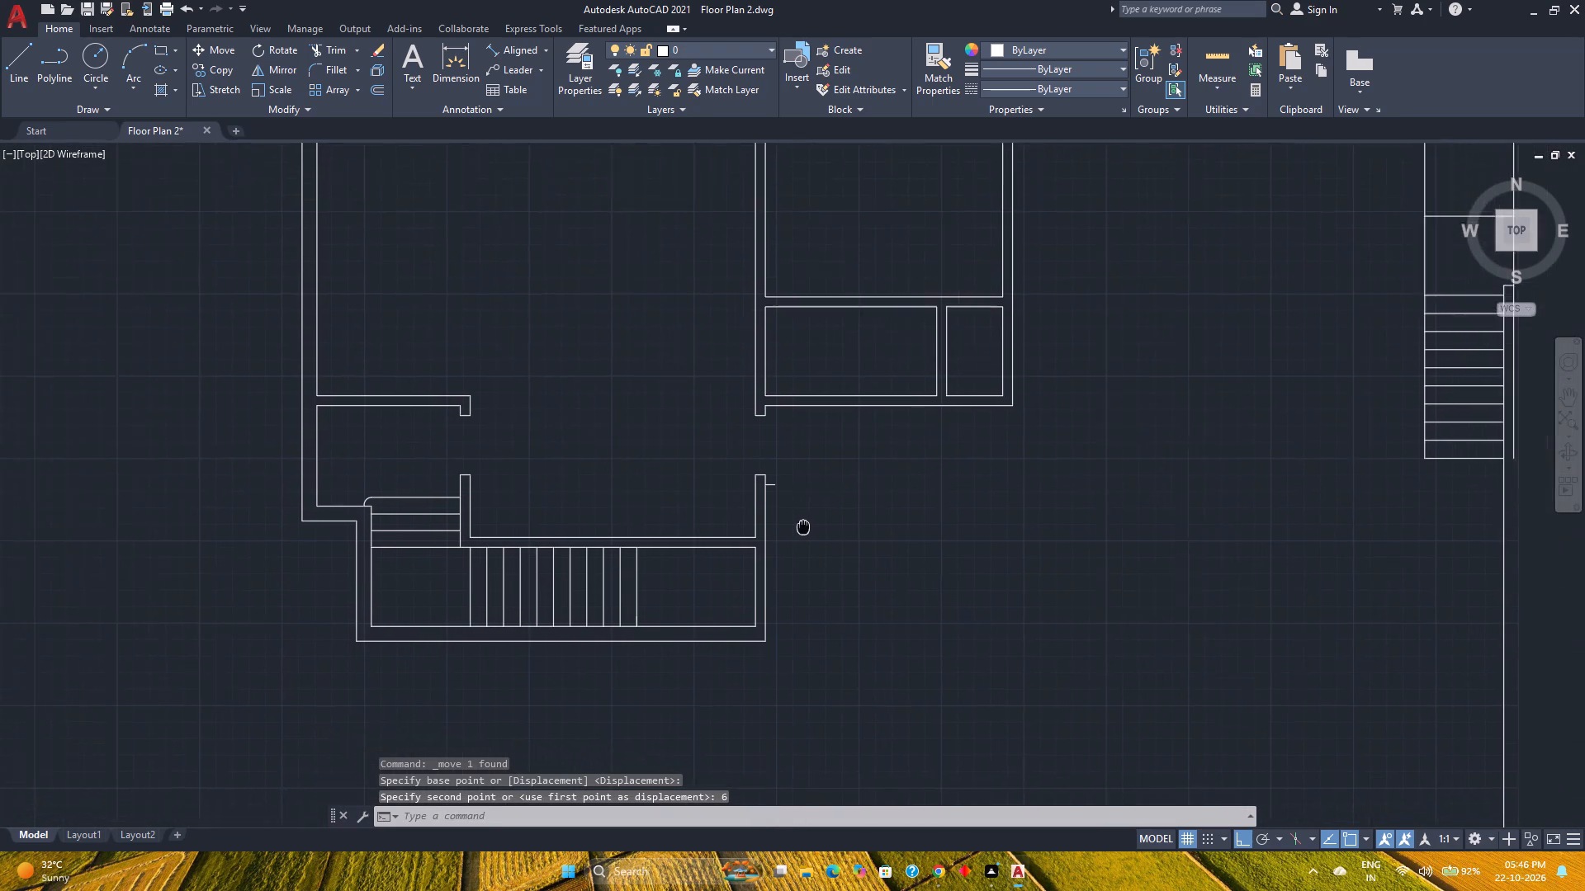
{"action": "middle_click_drag", "start_coordinate": [800, 523], "coordinate": [778, 513]}
{"action": "middle_click", "coordinate": [778, 513]}
{"action": "scroll", "coordinate": [778, 497], "scroll_direction": "up", "scroll_amount": 1}
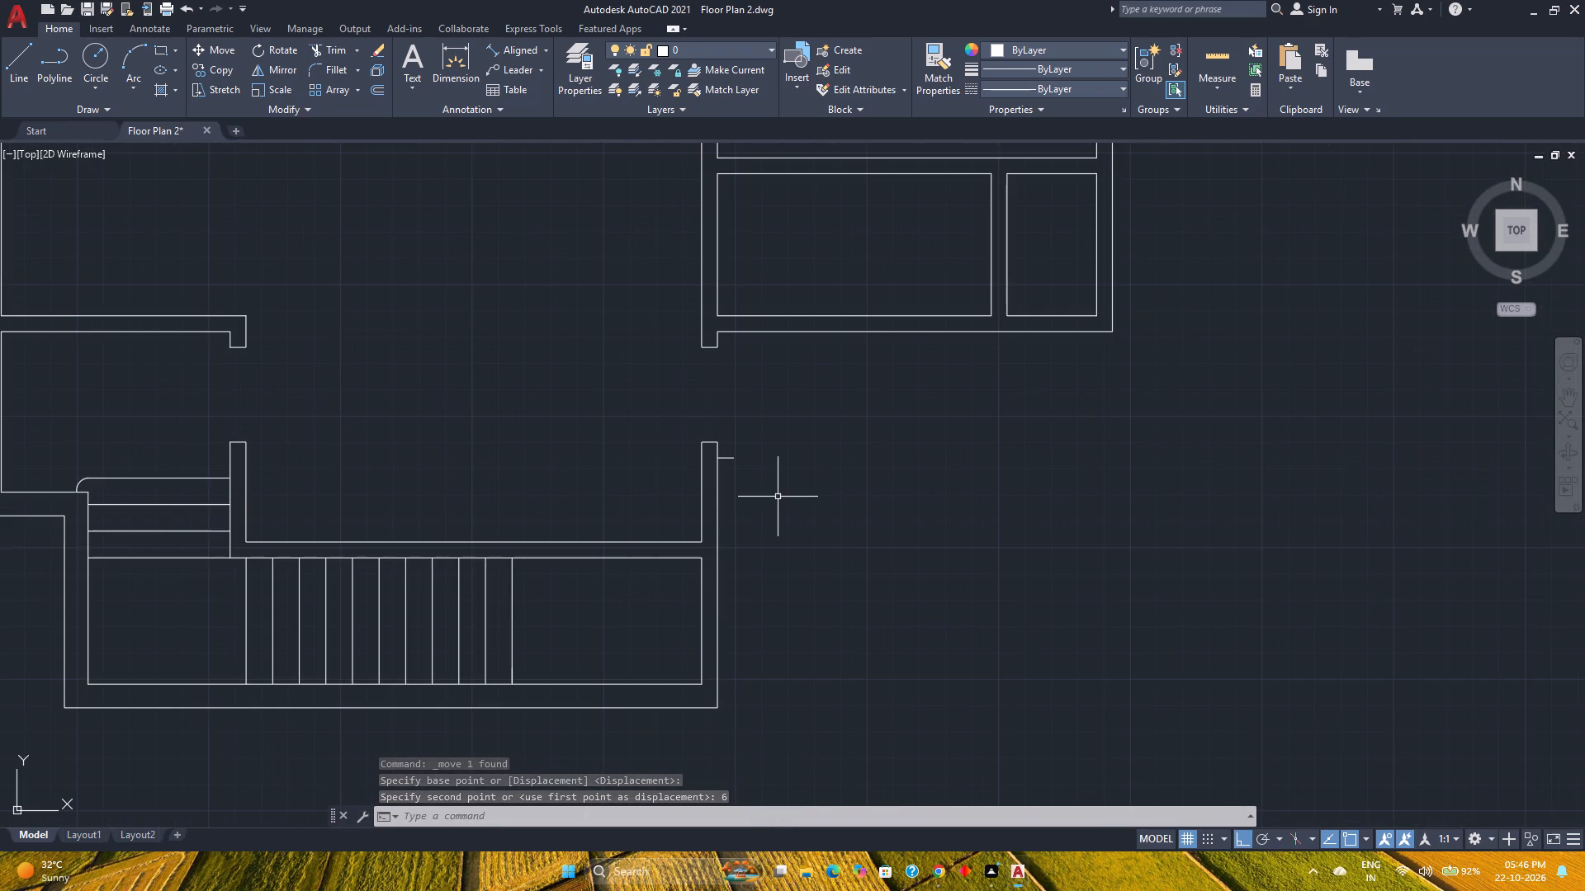
{"action": "left_click", "coordinate": [729, 460]}
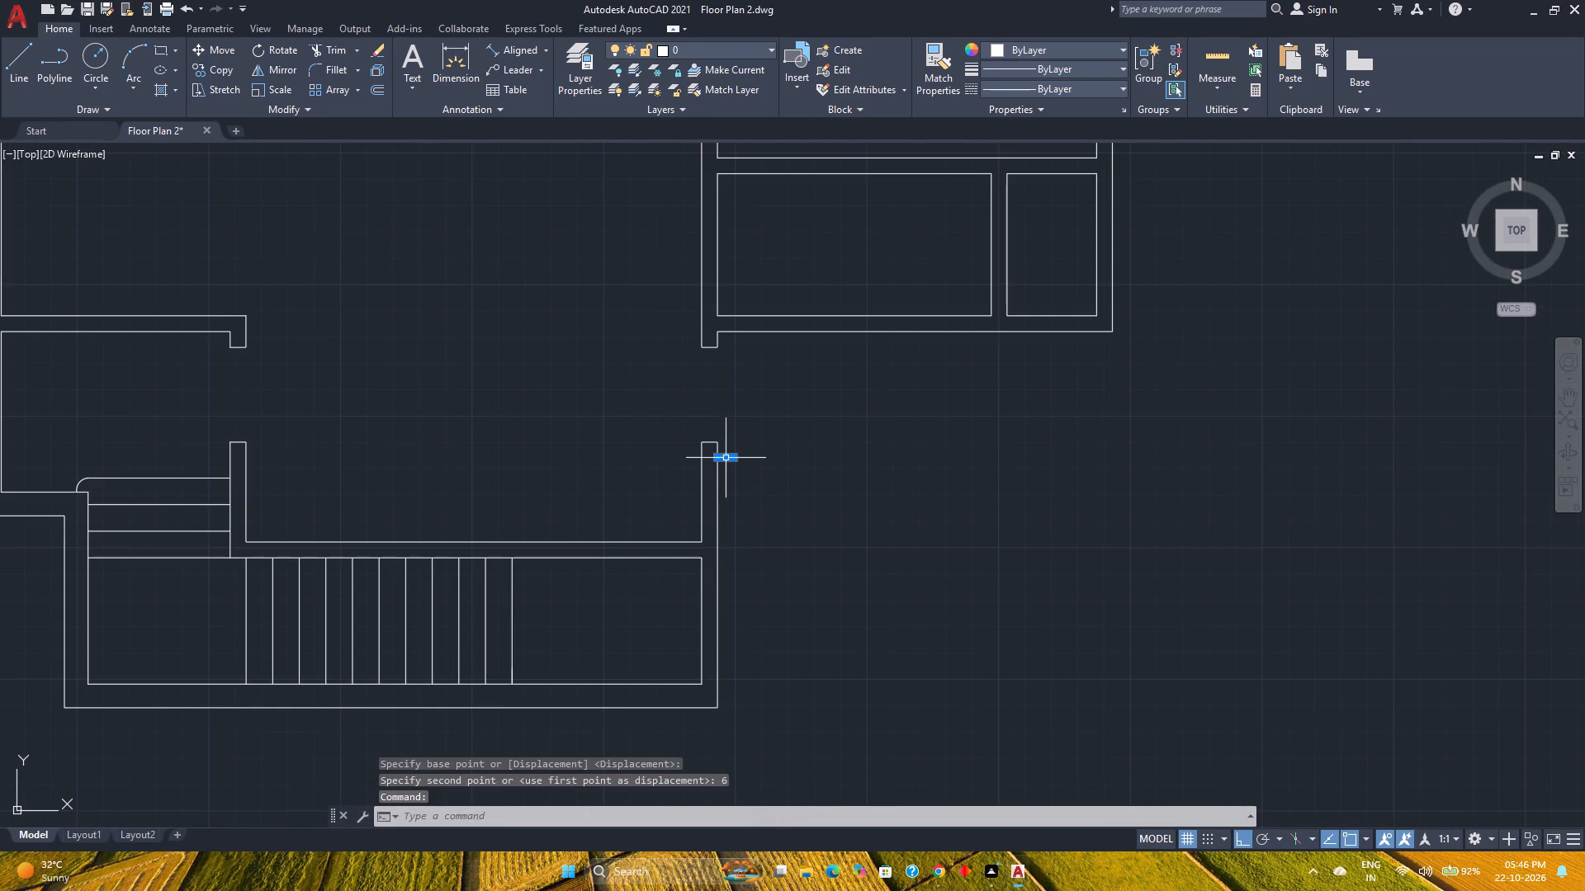
{"action": "scroll", "coordinate": [763, 498], "scroll_direction": "down", "scroll_amount": 1}
{"action": "middle_click_drag", "start_coordinate": [763, 498], "coordinate": [614, 541]}
{"action": "scroll", "coordinate": [608, 521], "scroll_direction": "up", "scroll_amount": 2}
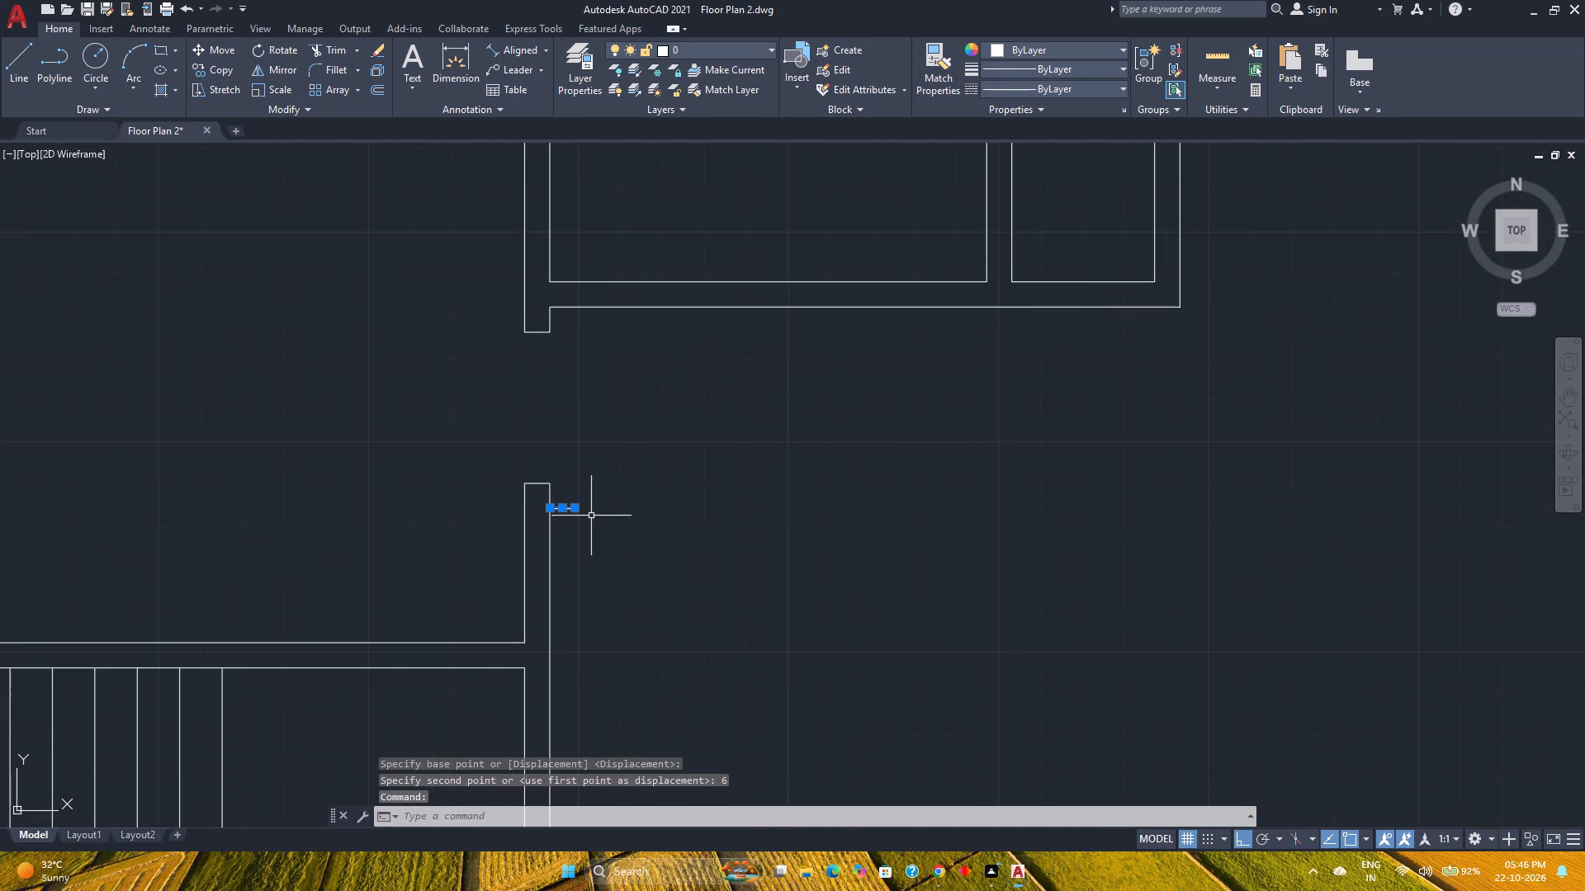
{"action": "left_click", "coordinate": [578, 505]}
{"action": "left_click", "coordinate": [1242, 525]}
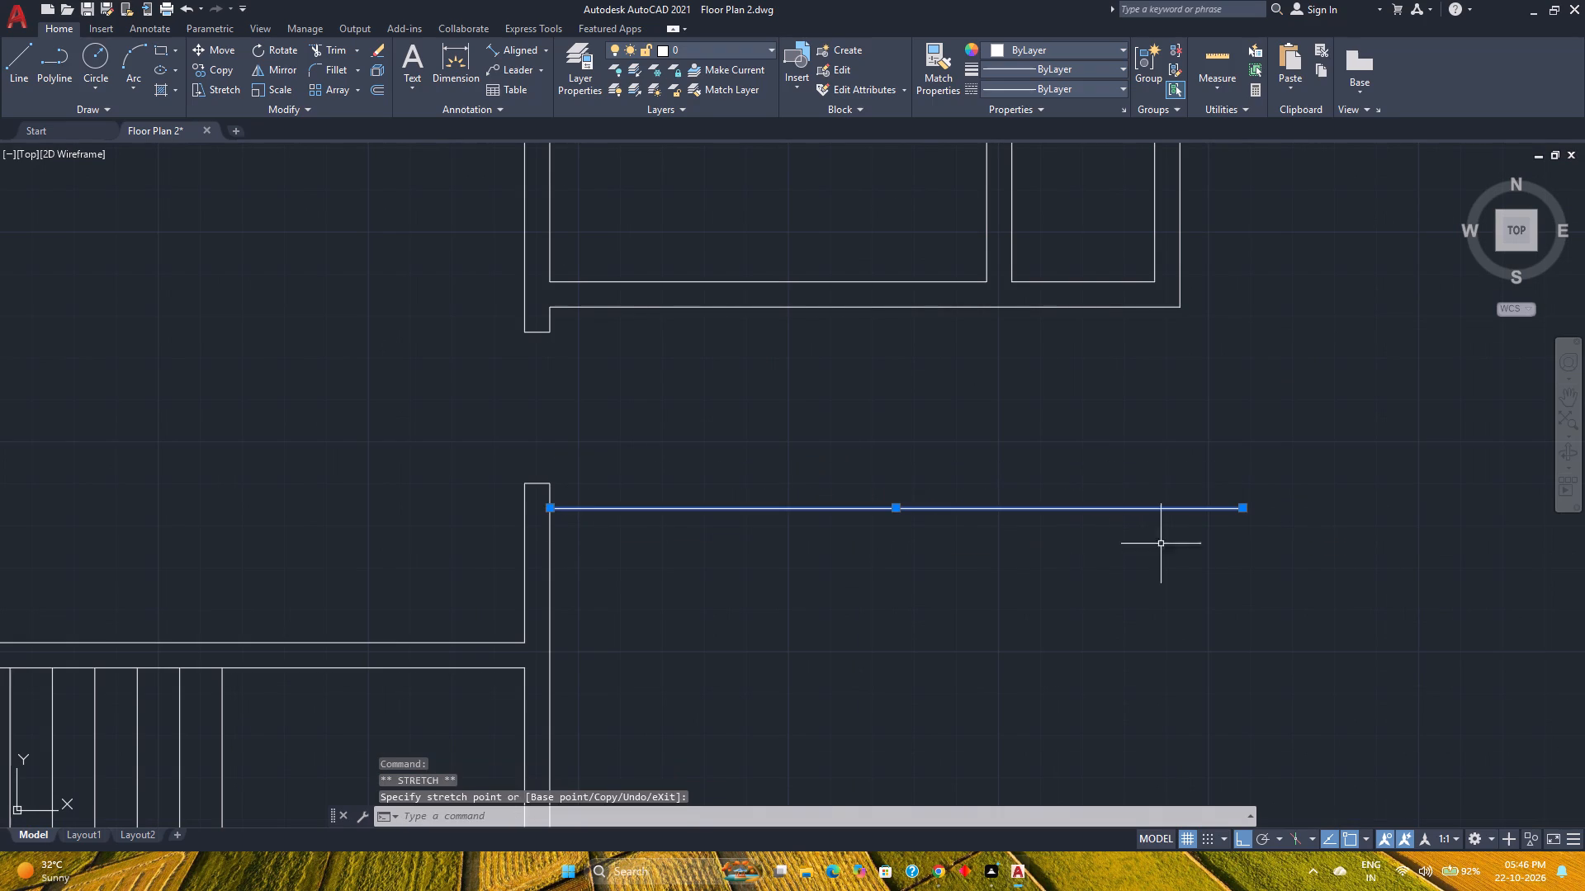
Offset the long horizontal line running east from the doorway 9" to the south.
{"action": "scroll", "coordinate": [916, 575], "scroll_direction": "down", "scroll_amount": 1}
{"action": "middle_click_drag", "start_coordinate": [916, 575], "coordinate": [739, 542]}
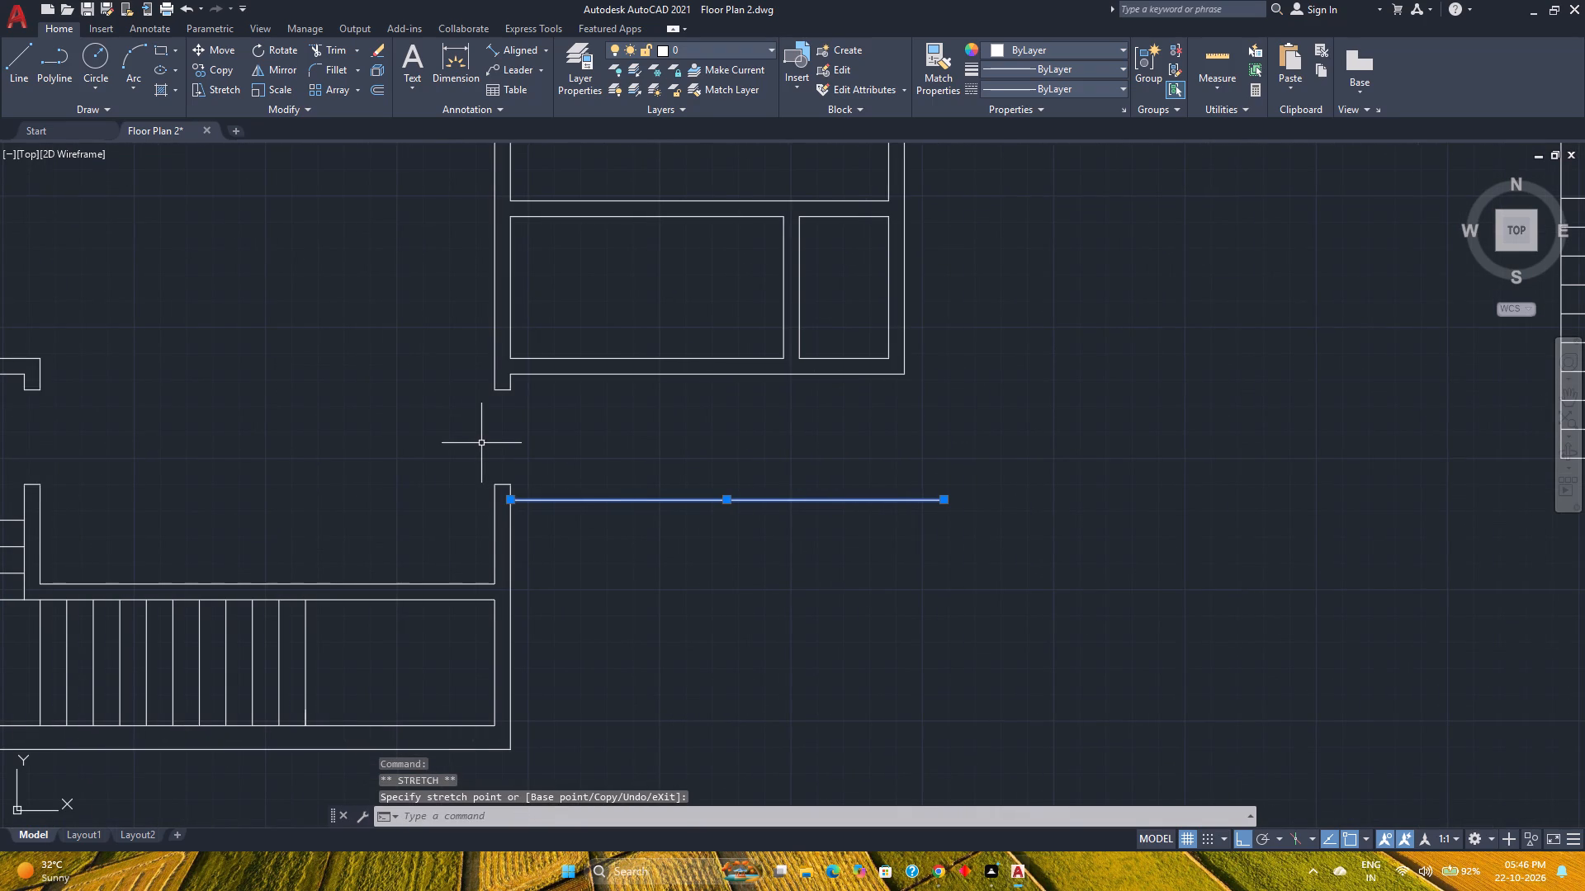
{"action": "left_click", "coordinate": [373, 88]}
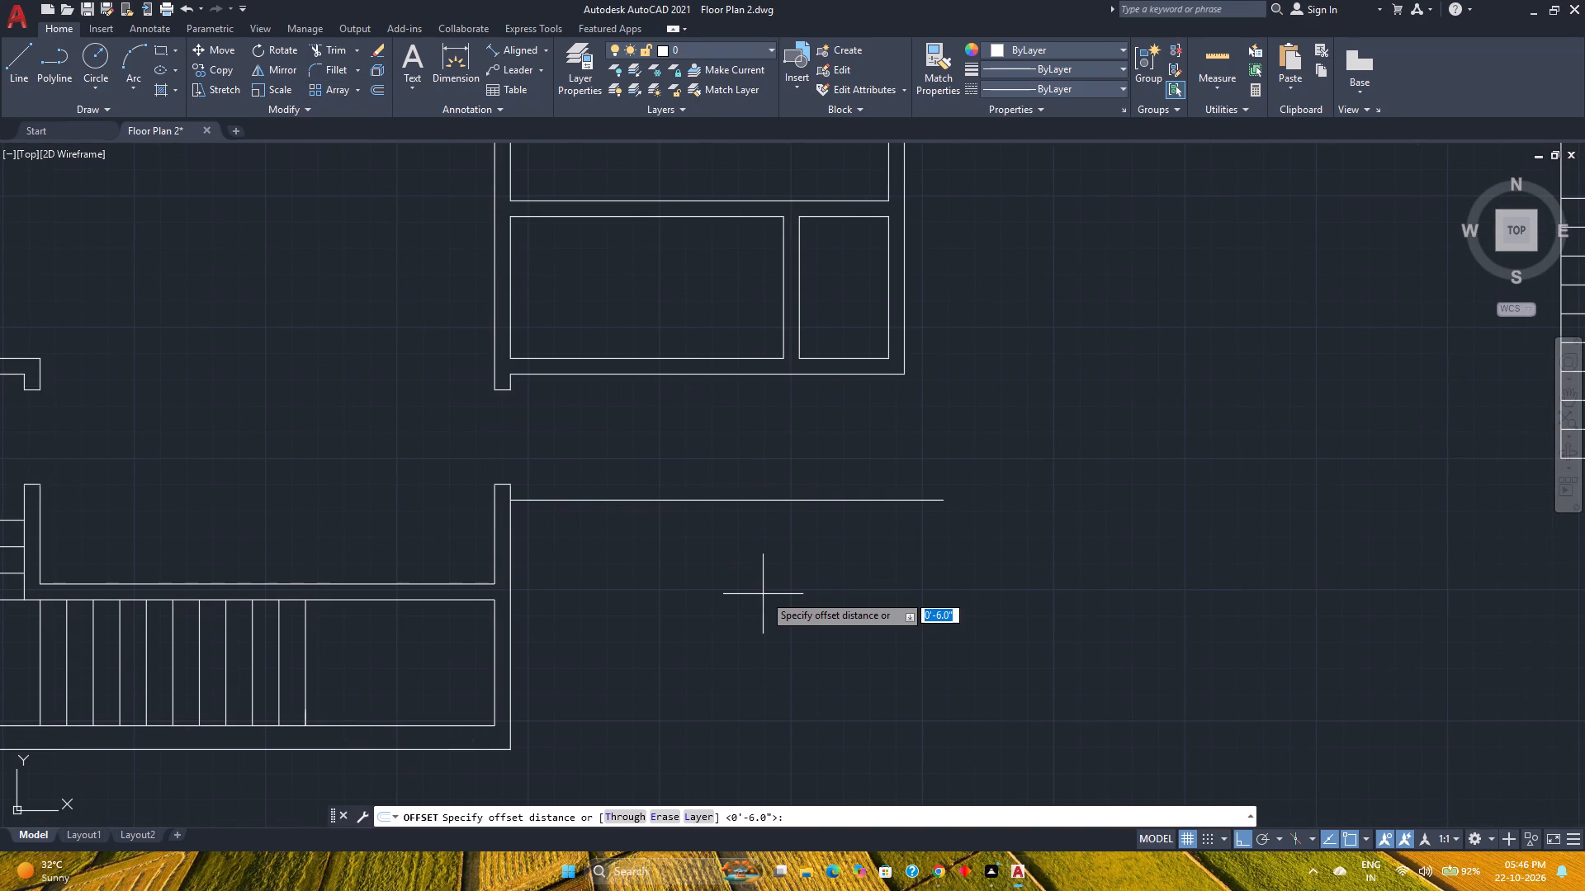
{"action": "key", "text": "9"}
{"action": "key", "text": "Return"}
{"action": "left_click", "coordinate": [773, 632]}
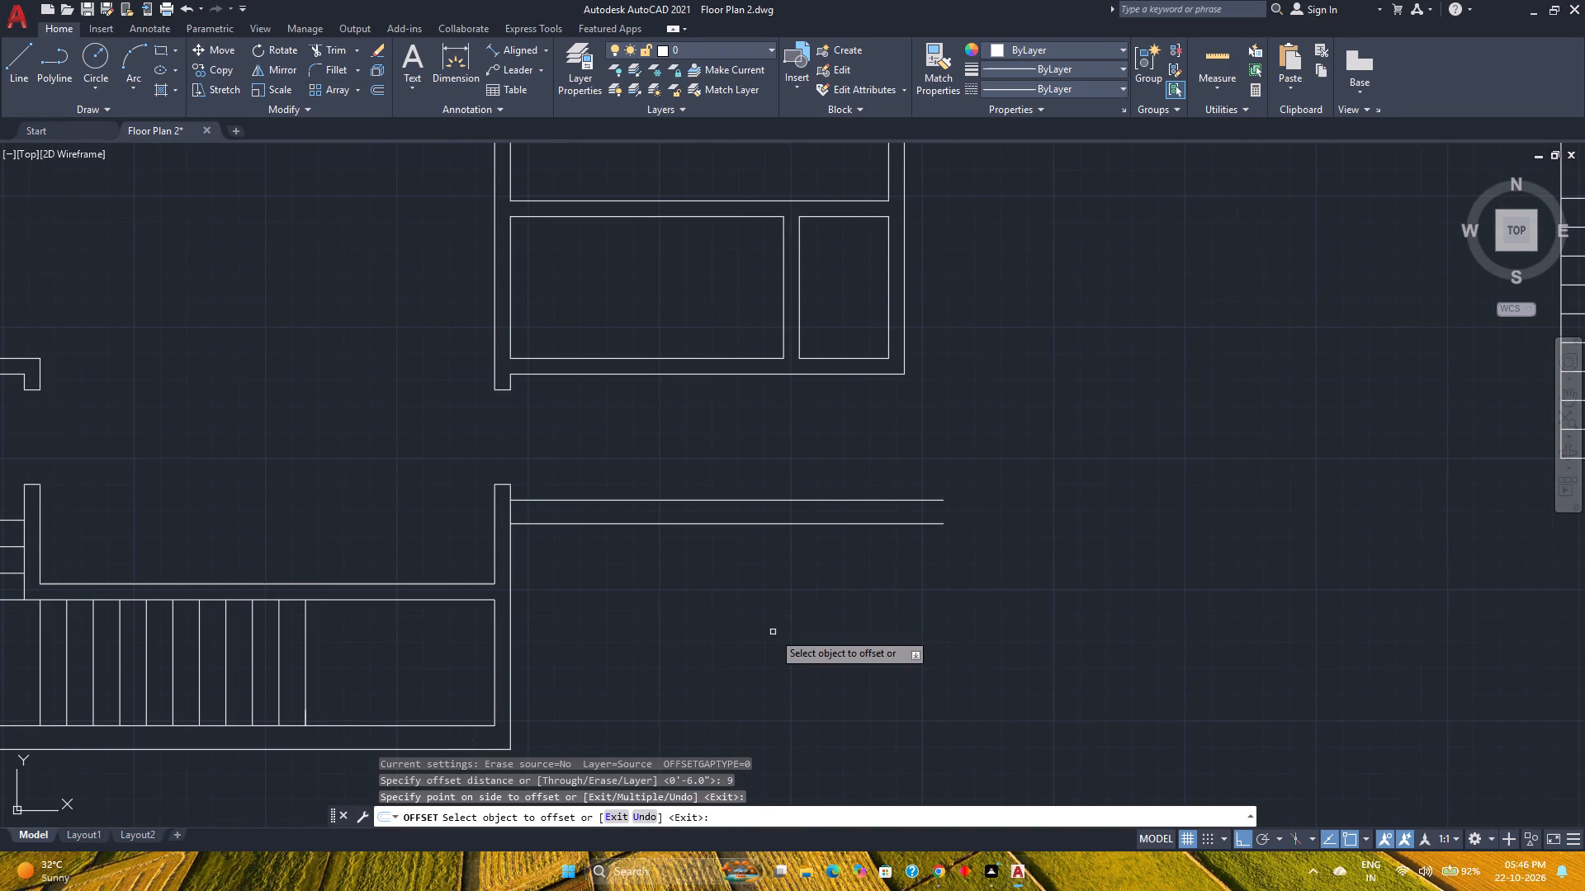
{"action": "key", "text": "Escape"}
Trim the east wall's outer line between the two parallel passage lines south of the doorway.
{"action": "type", "text": "tr"}
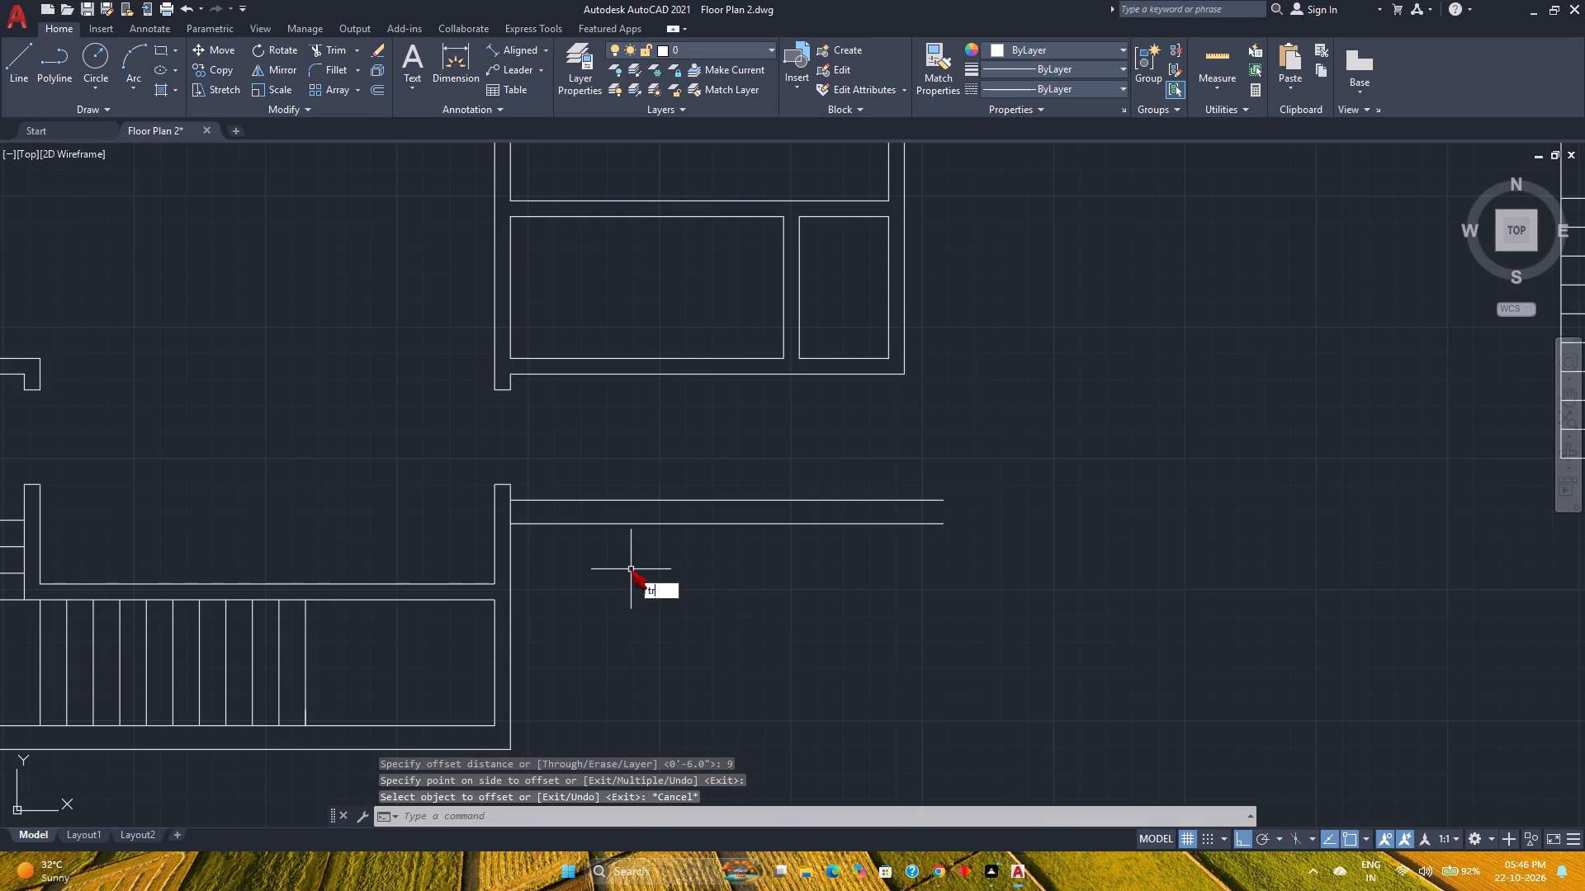
{"action": "key", "text": "Return"}
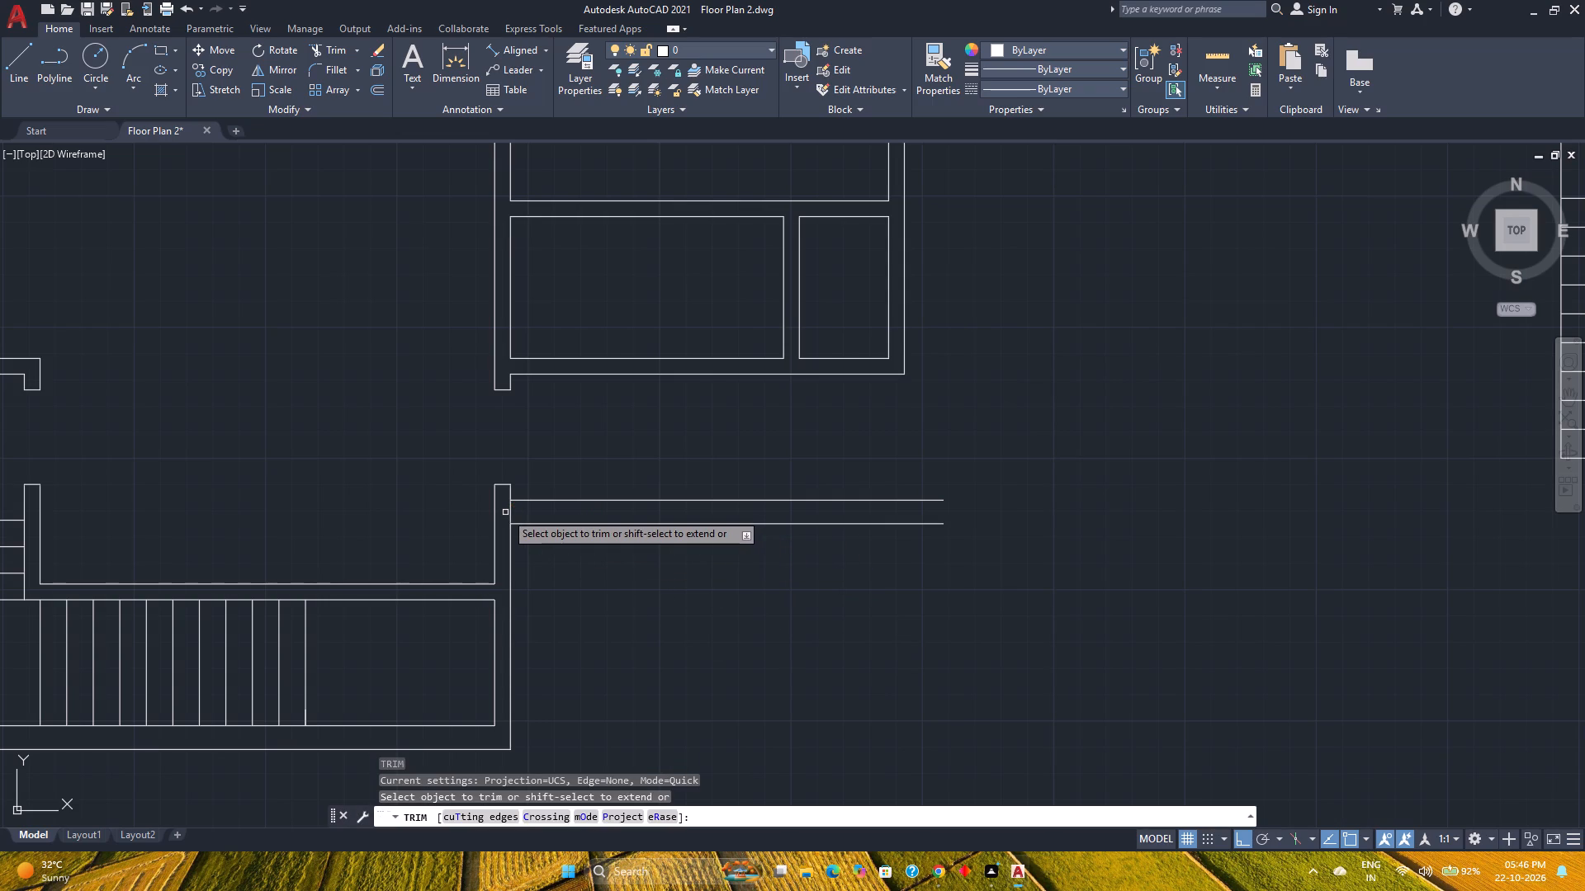
{"action": "left_click", "coordinate": [505, 512]}
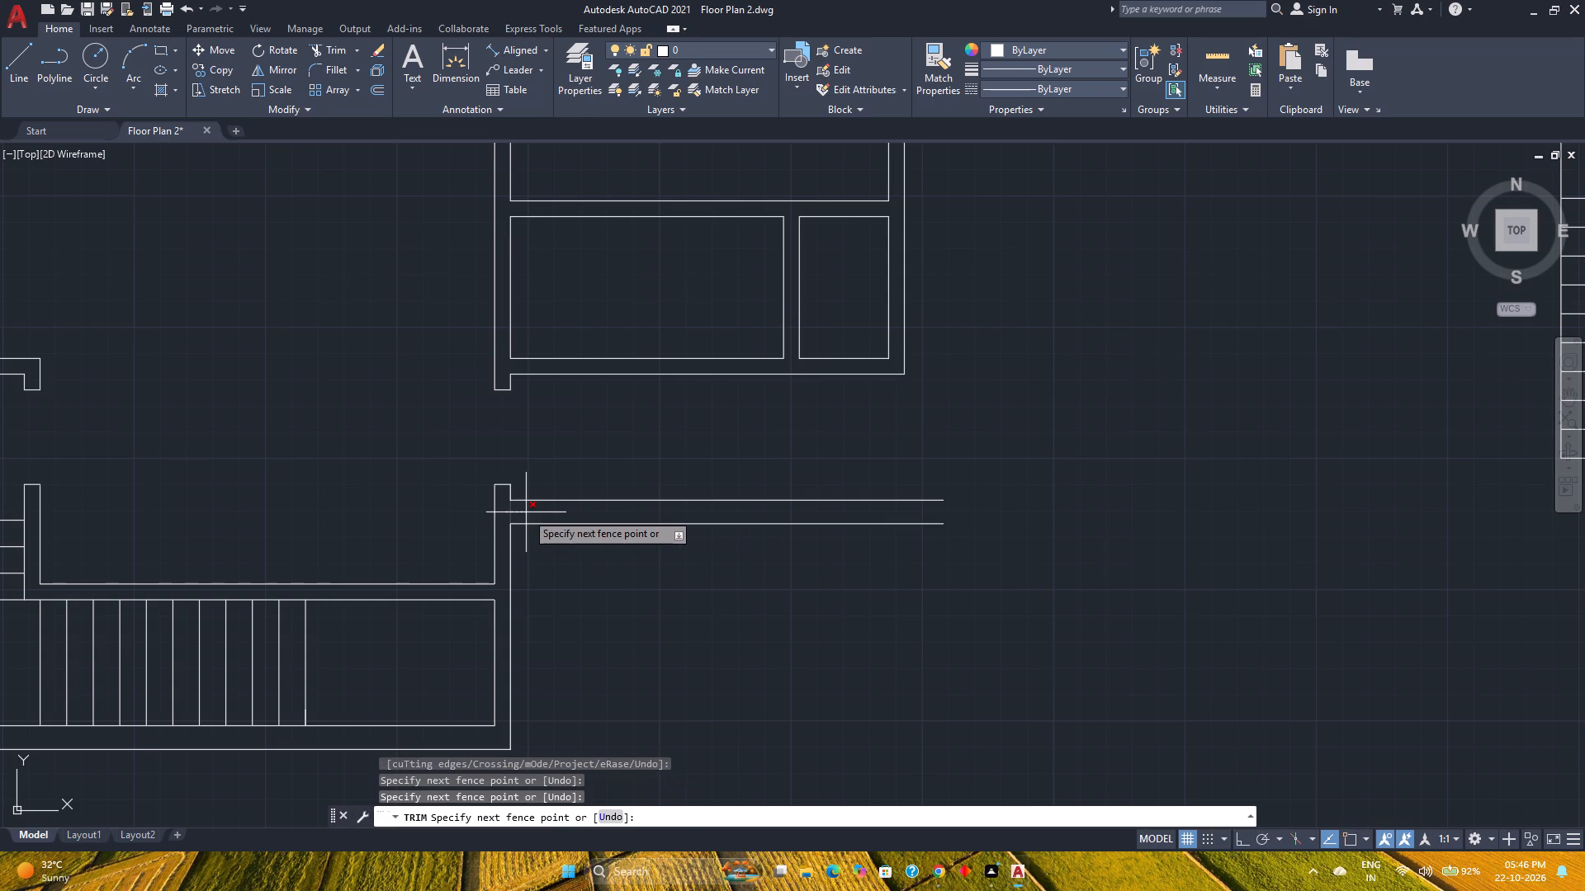
{"action": "key", "text": "Escape"}
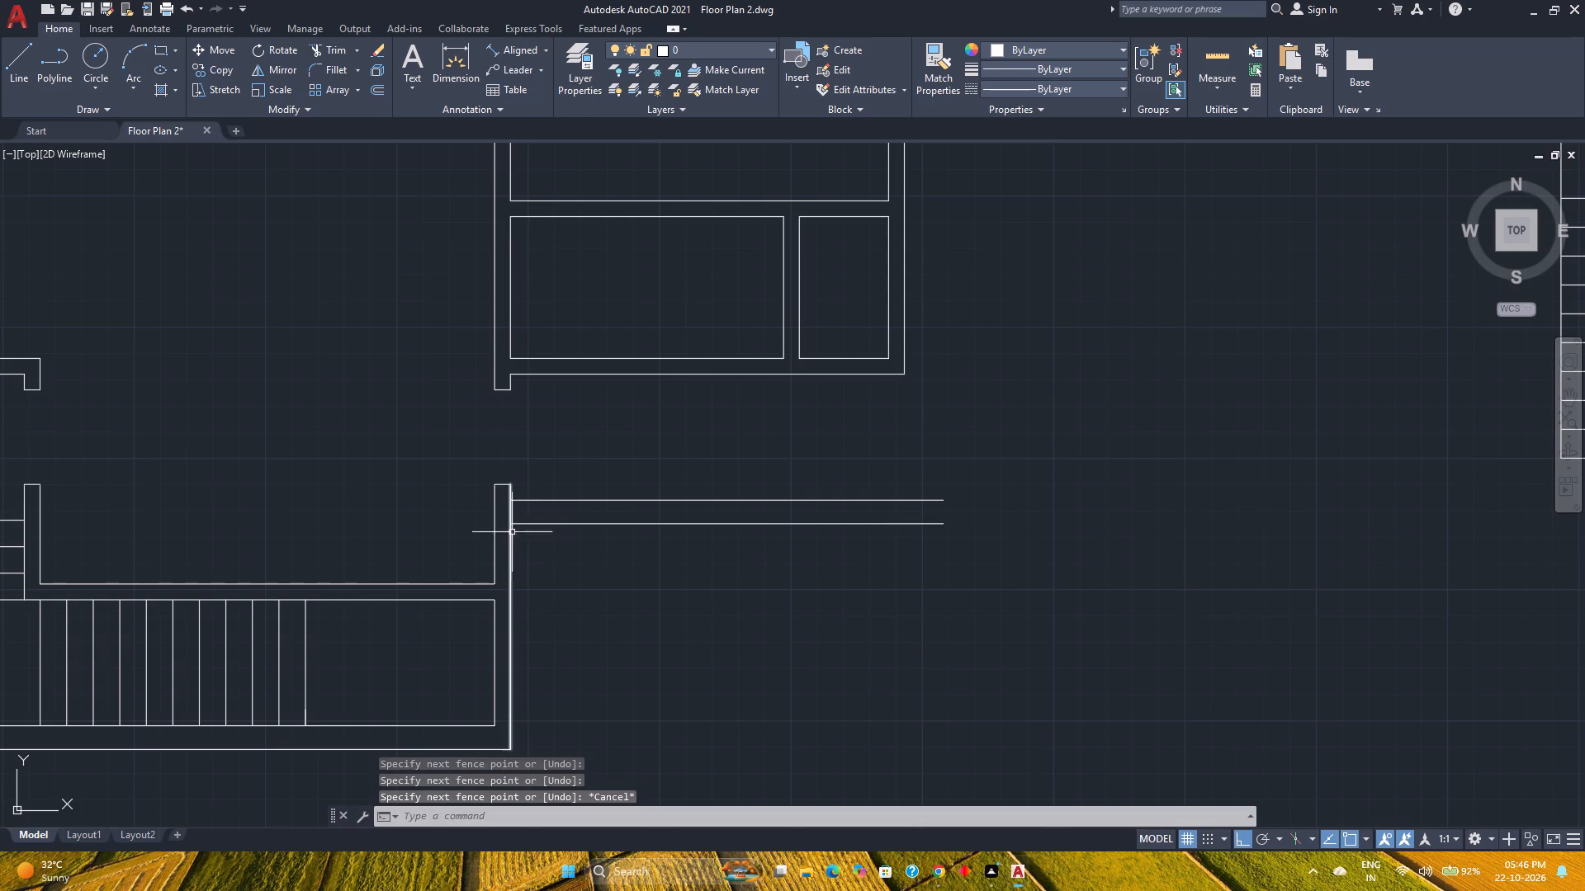
{"action": "key", "text": "space"}
{"action": "scroll", "coordinate": [516, 498], "scroll_direction": "up", "scroll_amount": 2}
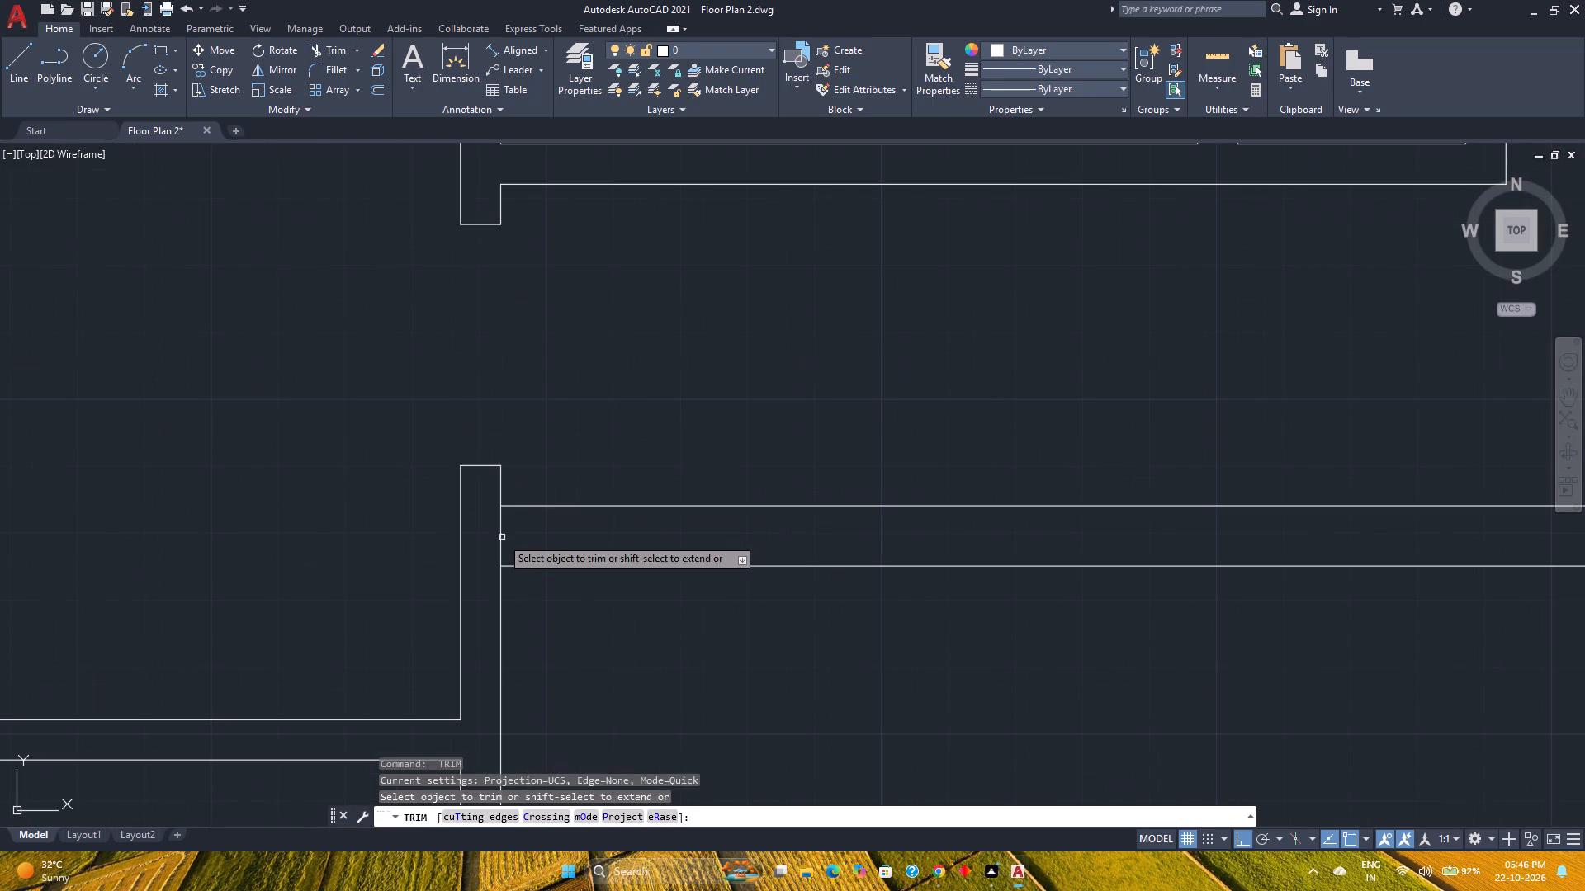
{"action": "left_click", "coordinate": [493, 532]}
{"action": "left_click", "coordinate": [533, 534]}
{"action": "key", "text": "Escape"}
Move the remaining outer line of the east wall beside the interior staircase 3" east.
{"action": "scroll", "coordinate": [523, 627], "scroll_direction": "down", "scroll_amount": 2}
{"action": "left_click", "coordinate": [523, 627]}
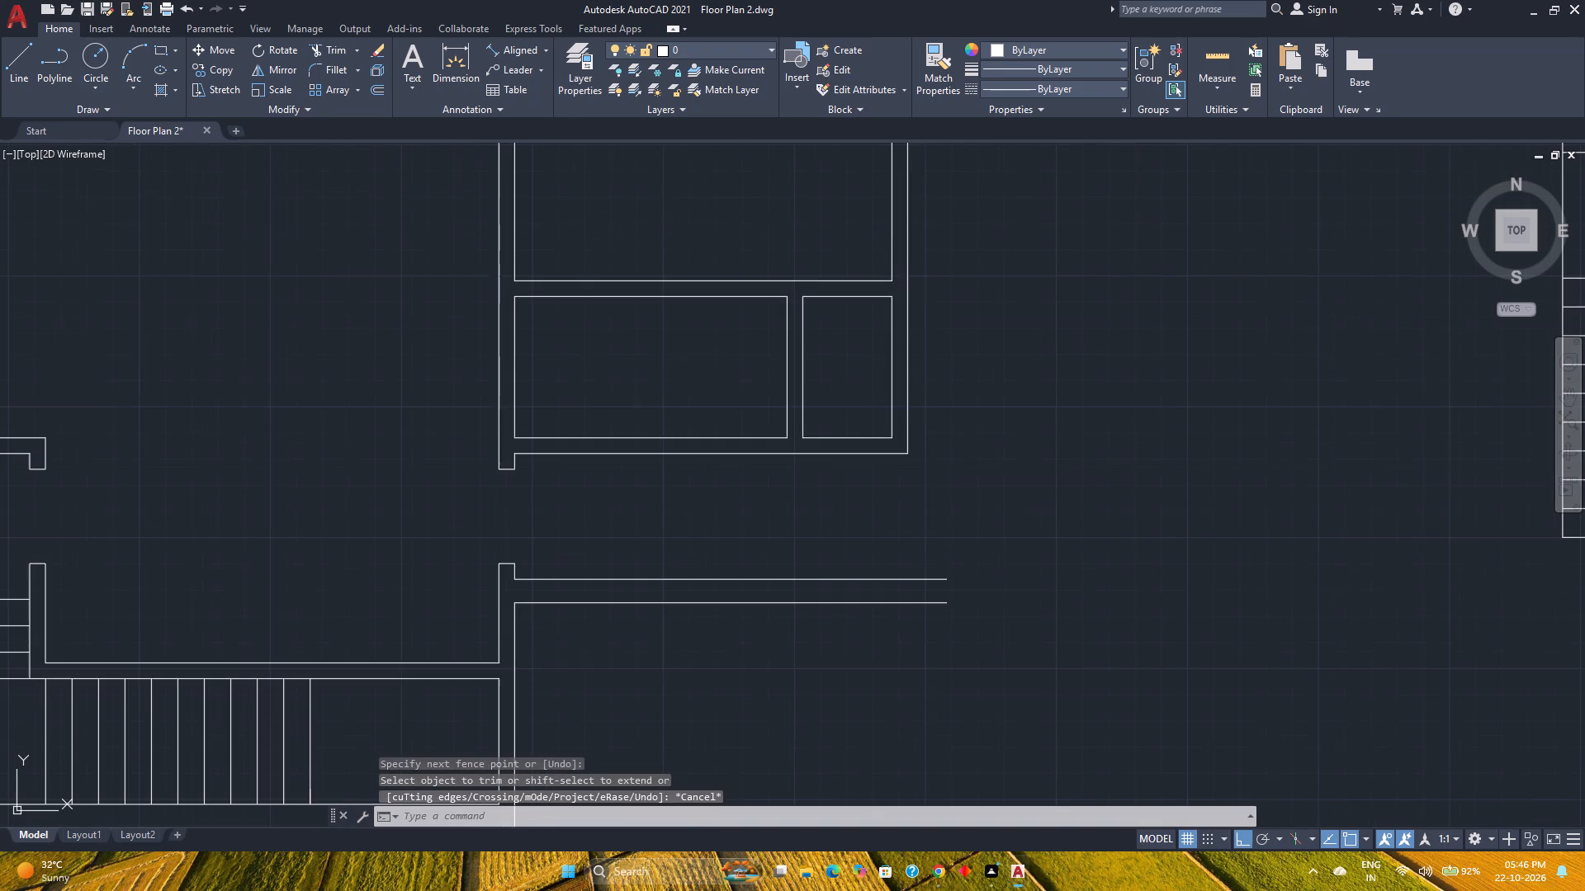
{"action": "left_click", "coordinate": [513, 631]}
{"action": "key", "text": "m"}
{"action": "key", "text": "Return"}
{"action": "scroll", "coordinate": [510, 604], "scroll_direction": "up", "scroll_amount": 3}
{"action": "left_click", "coordinate": [523, 604]}
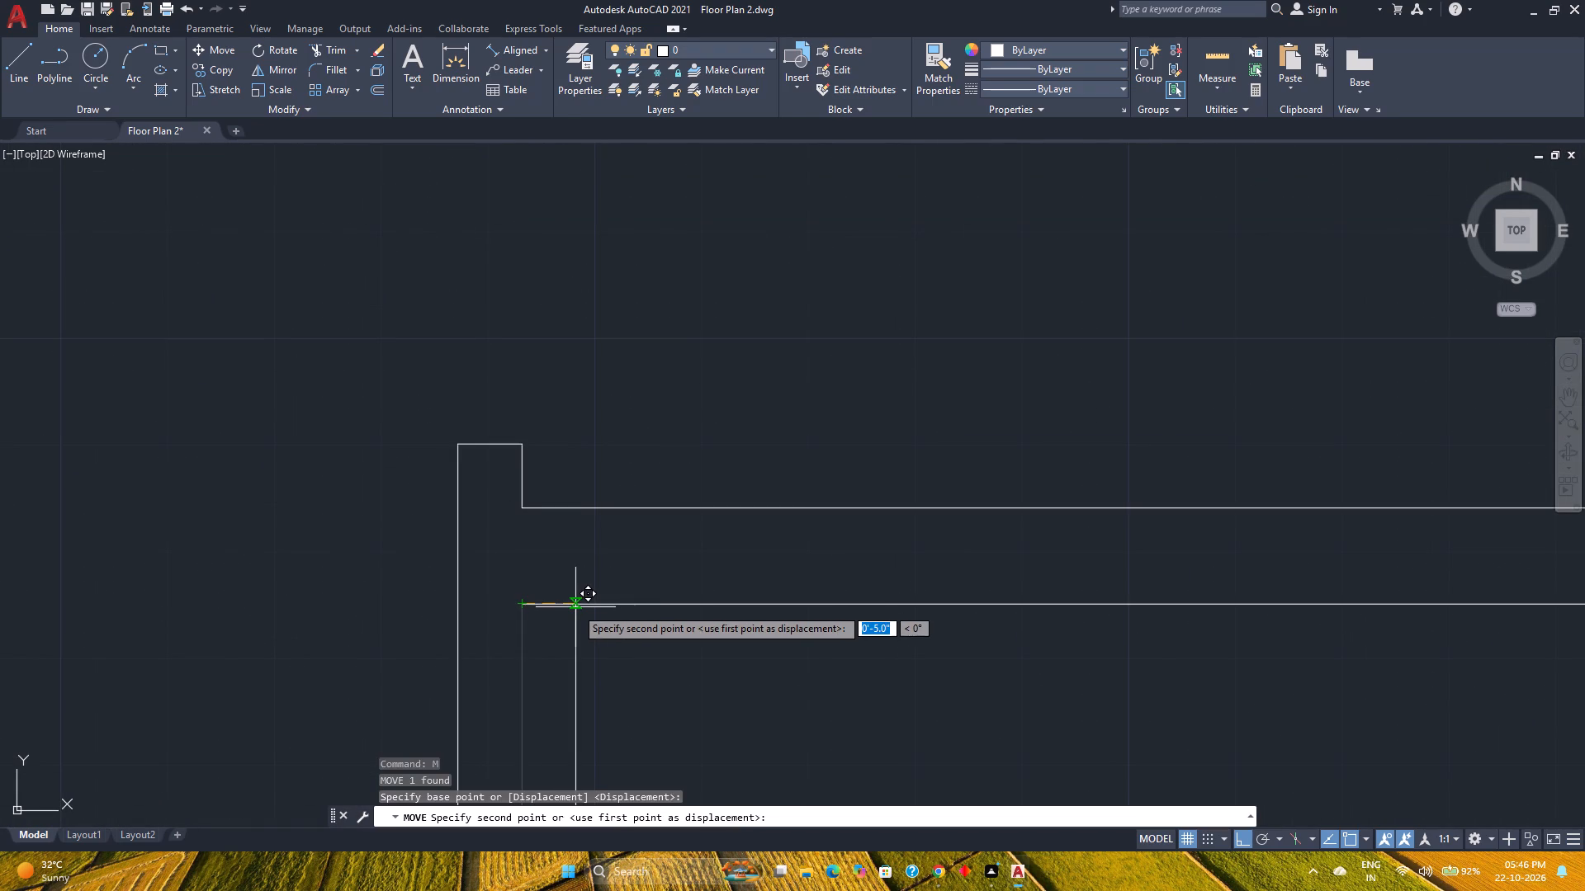
{"action": "key", "text": "3"}
{"action": "key", "text": "Return"}
Fillet the moved wall line into sharp corners with the staircase's south outer line and the passage wall's south line.
{"action": "scroll", "coordinate": [633, 686], "scroll_direction": "down", "scroll_amount": 2}
{"action": "middle_click_drag", "start_coordinate": [631, 686], "coordinate": [647, 483]}
{"action": "middle_click", "coordinate": [647, 480]}
{"action": "middle_click", "coordinate": [648, 475]}
{"action": "scroll", "coordinate": [688, 521], "scroll_direction": "down", "scroll_amount": 1}
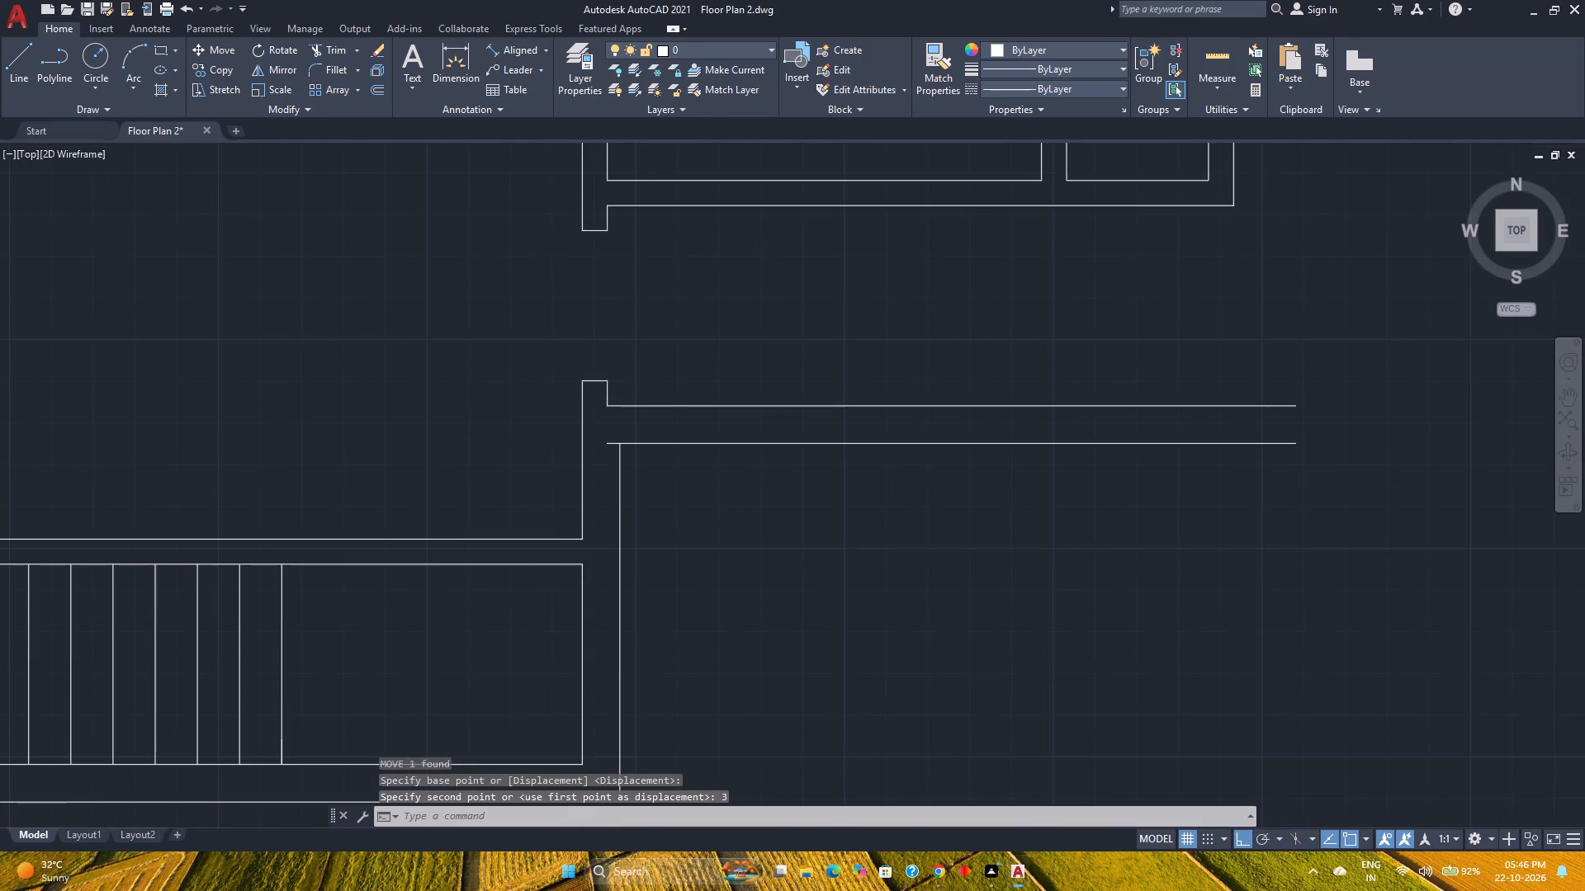
{"action": "left_click", "coordinate": [343, 65]}
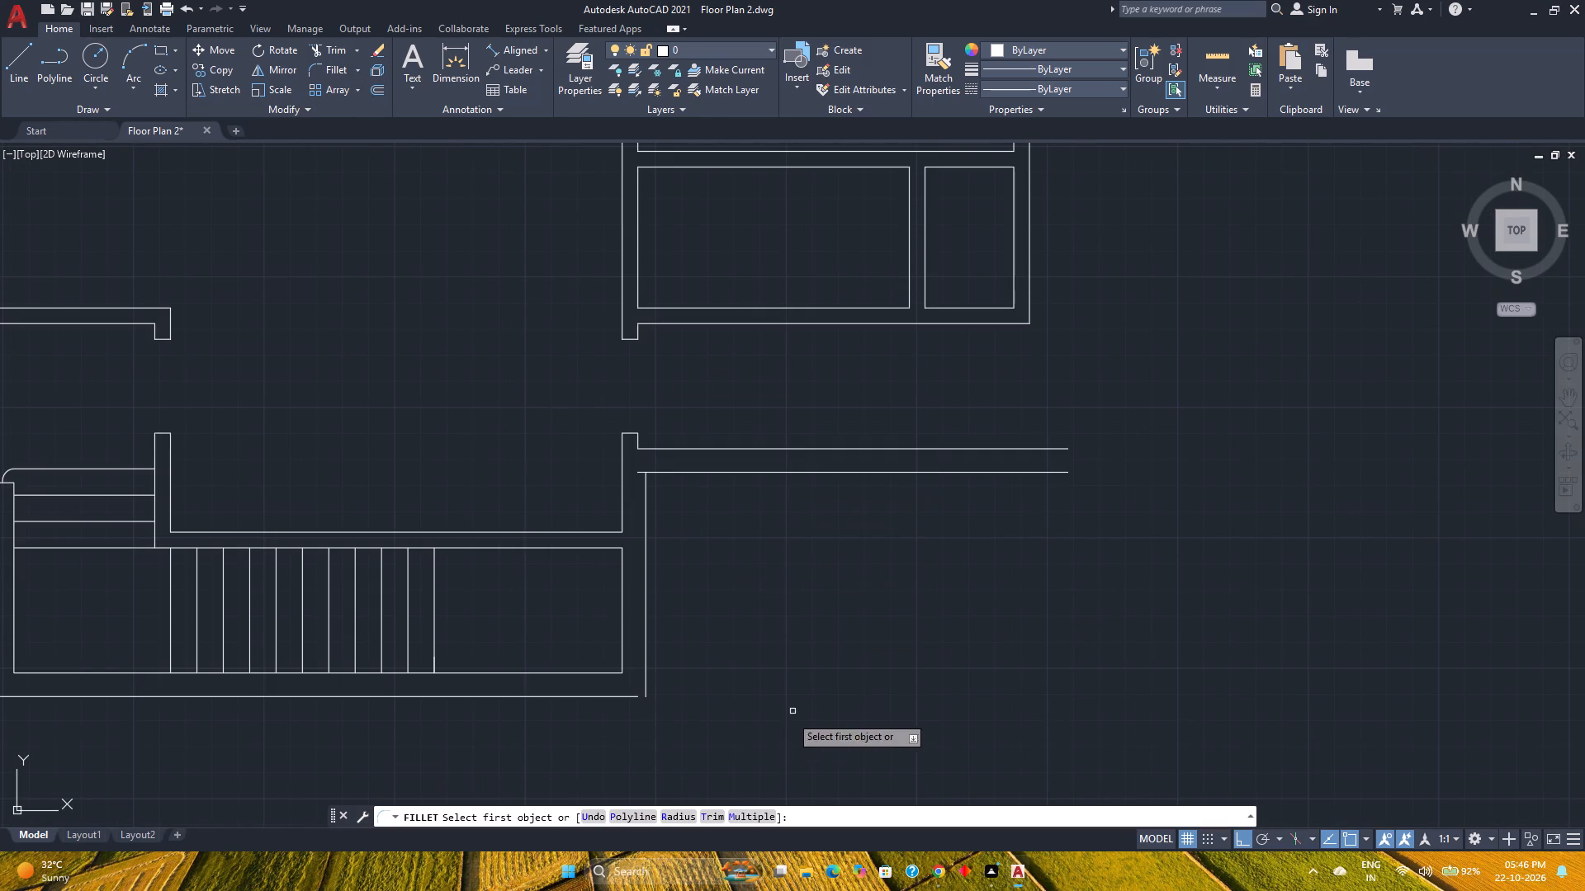
{"action": "left_click", "coordinate": [761, 821]}
{"action": "left_click", "coordinate": [608, 695]}
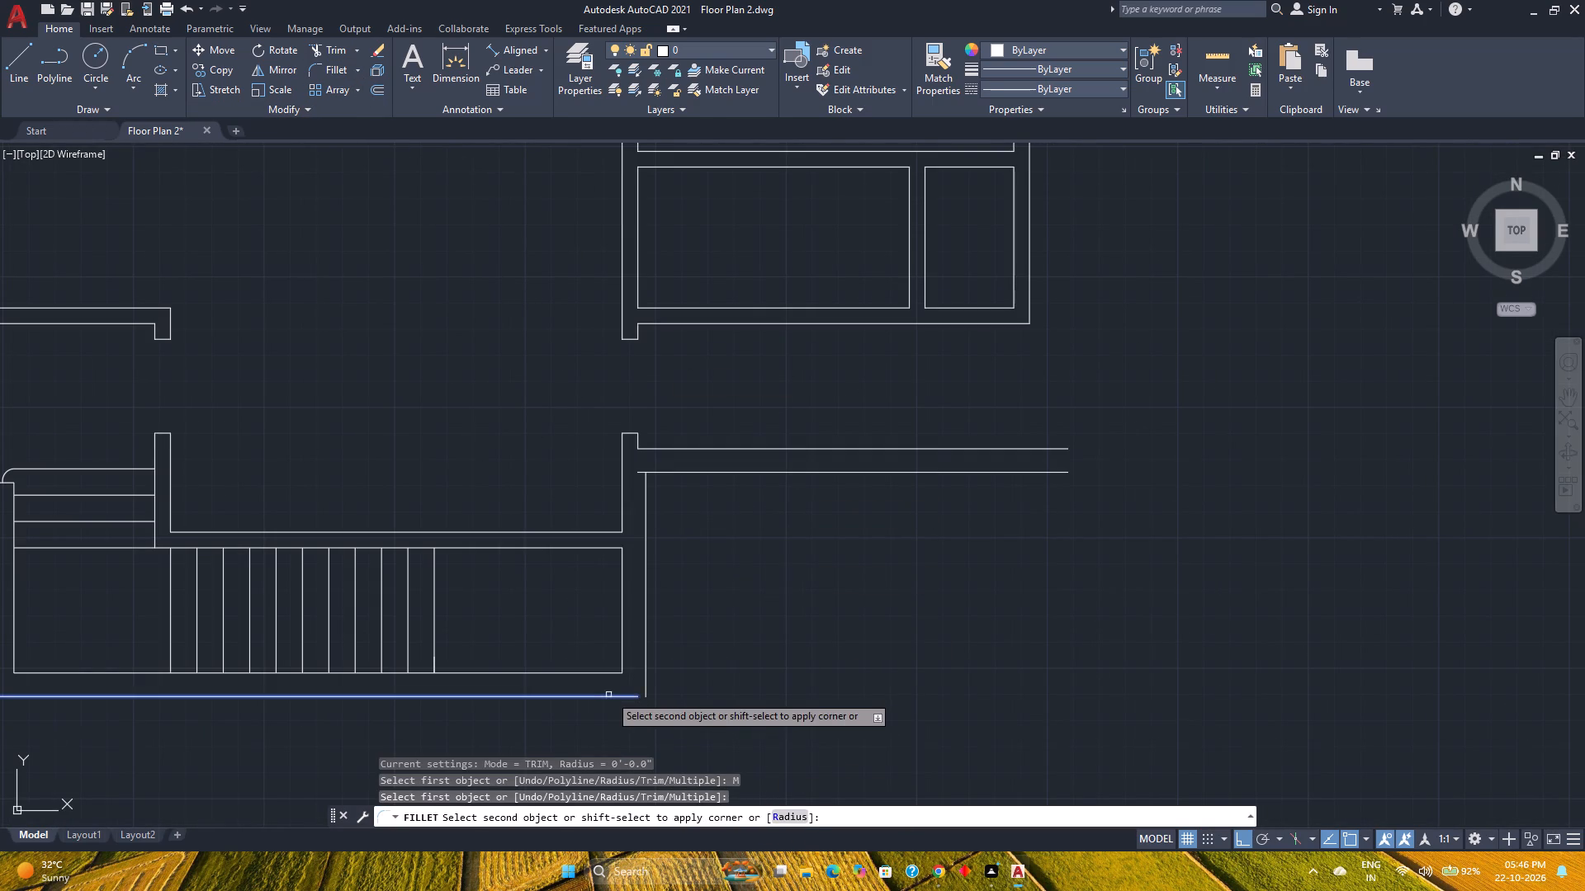
{"action": "left_click", "coordinate": [644, 667]}
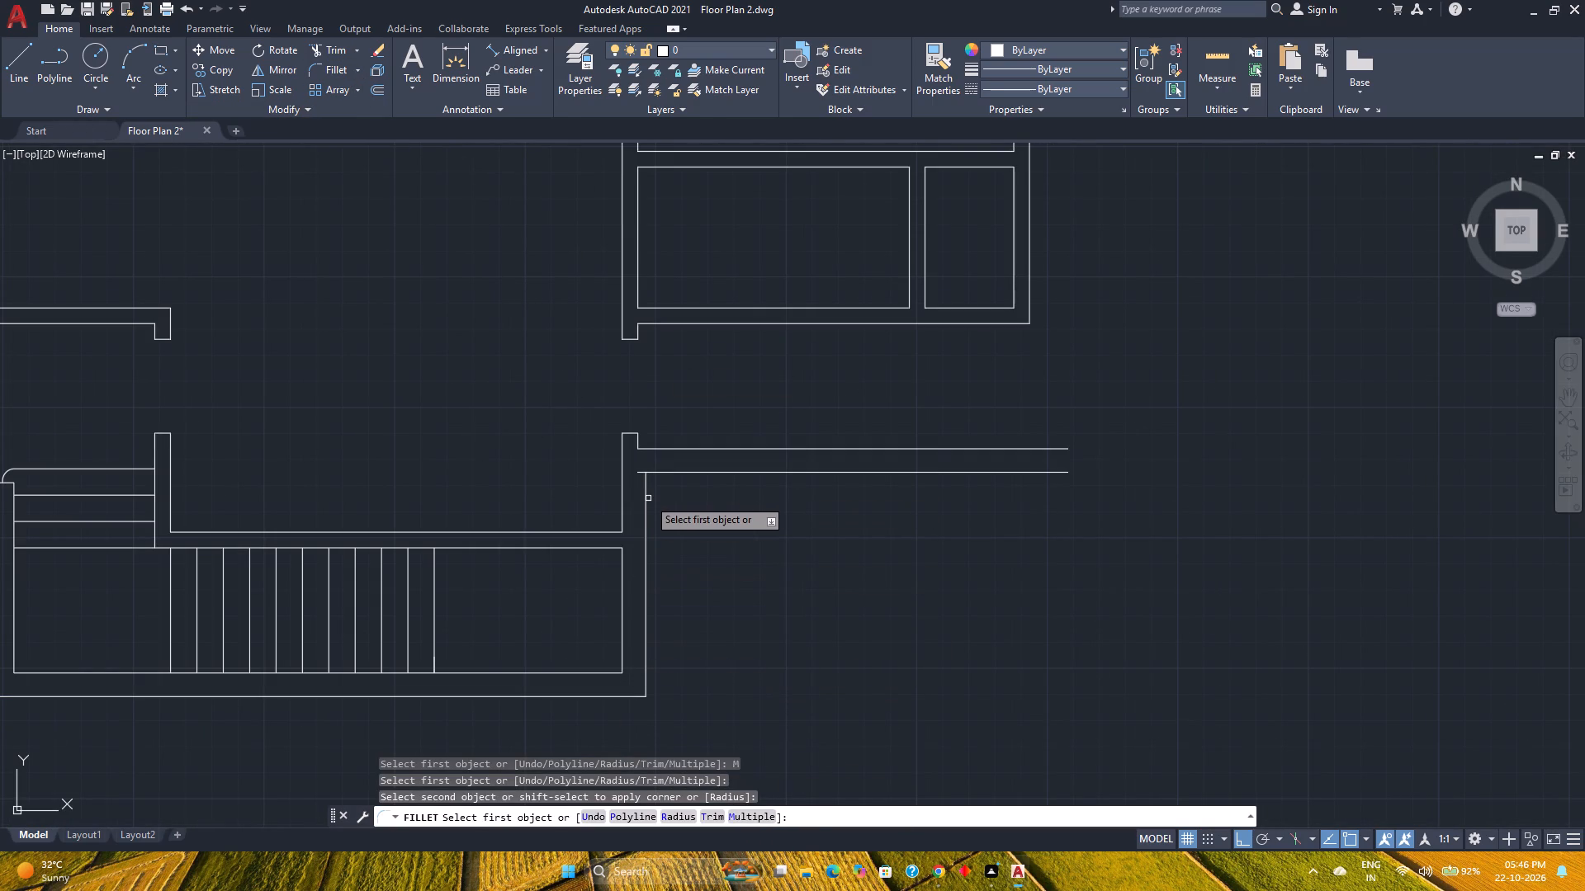
{"action": "left_click", "coordinate": [646, 510]}
{"action": "left_click", "coordinate": [683, 470]}
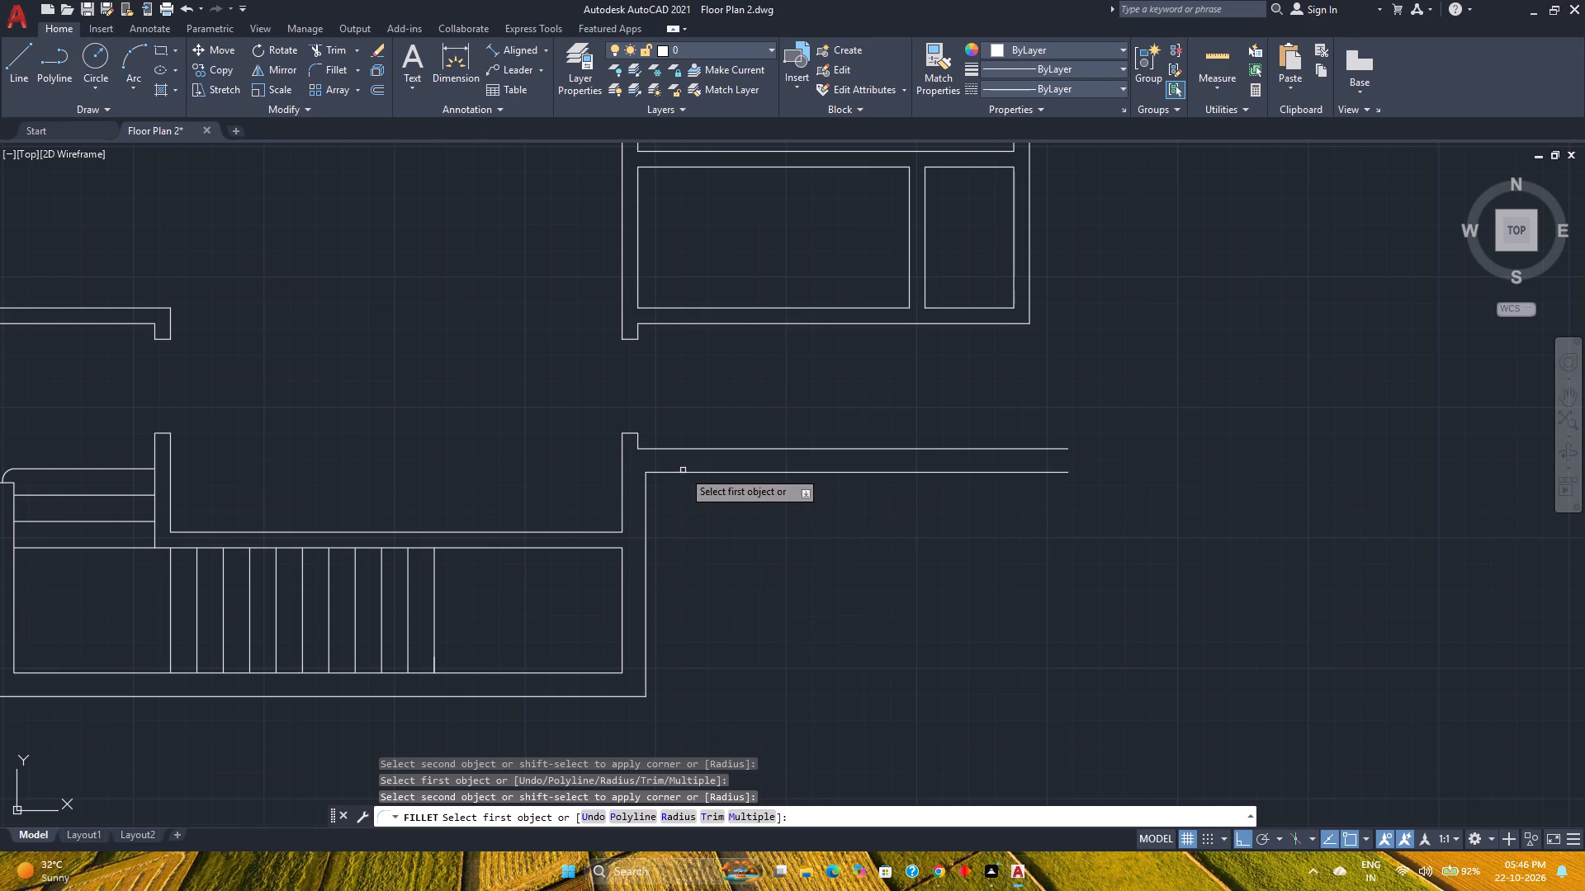
{"action": "key", "text": "Escape"}
Save the drawing.
{"action": "key", "text": "ctrl+s"}
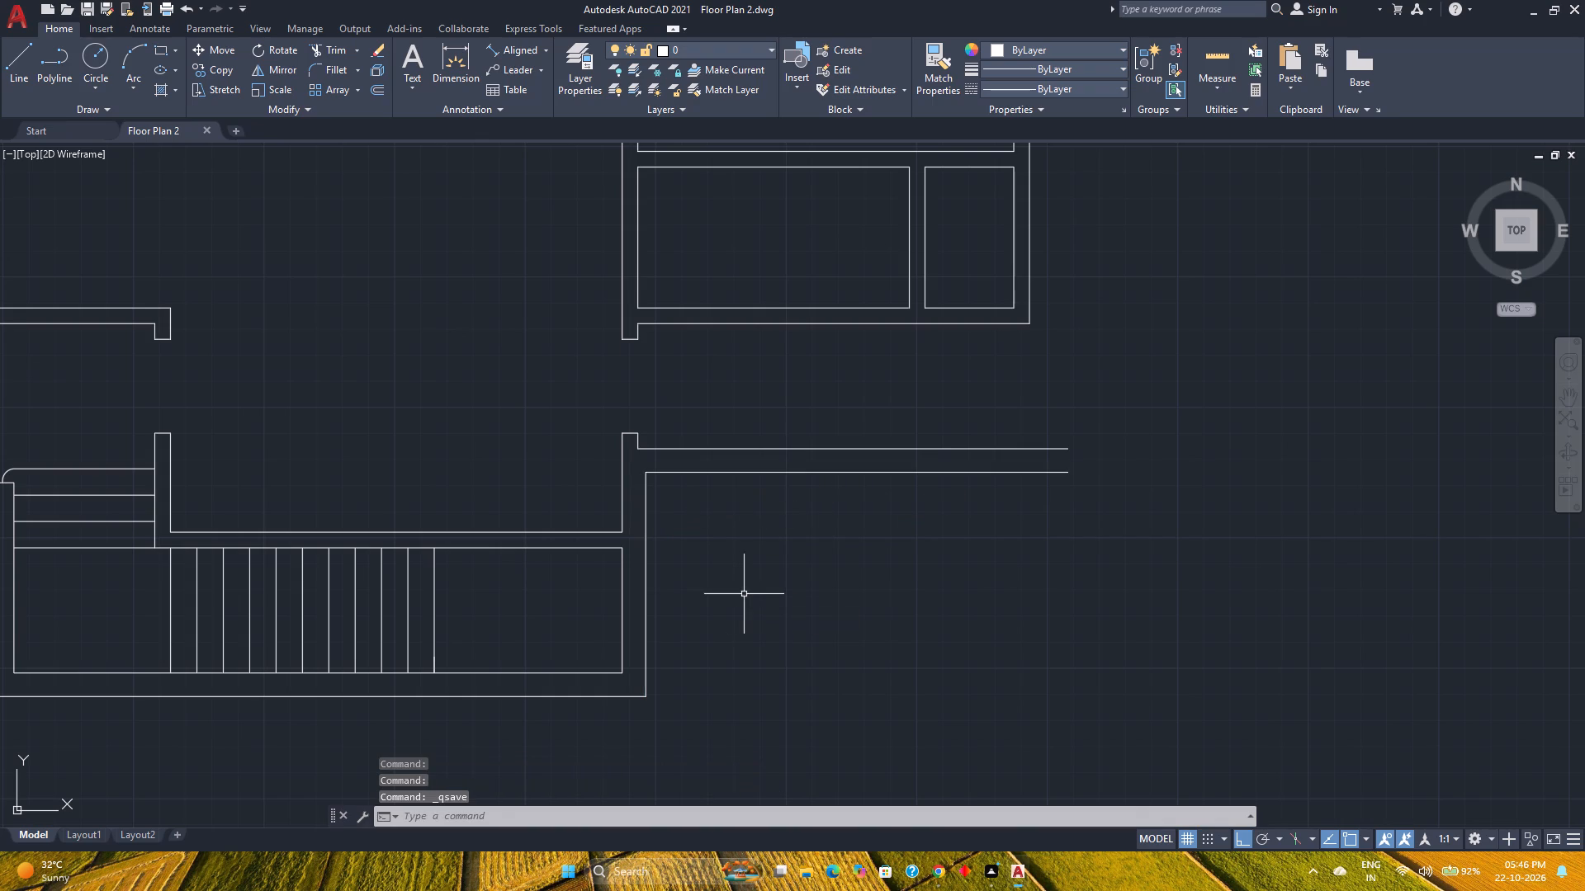
{"action": "scroll", "coordinate": [746, 594], "scroll_direction": "down", "scroll_amount": 2}
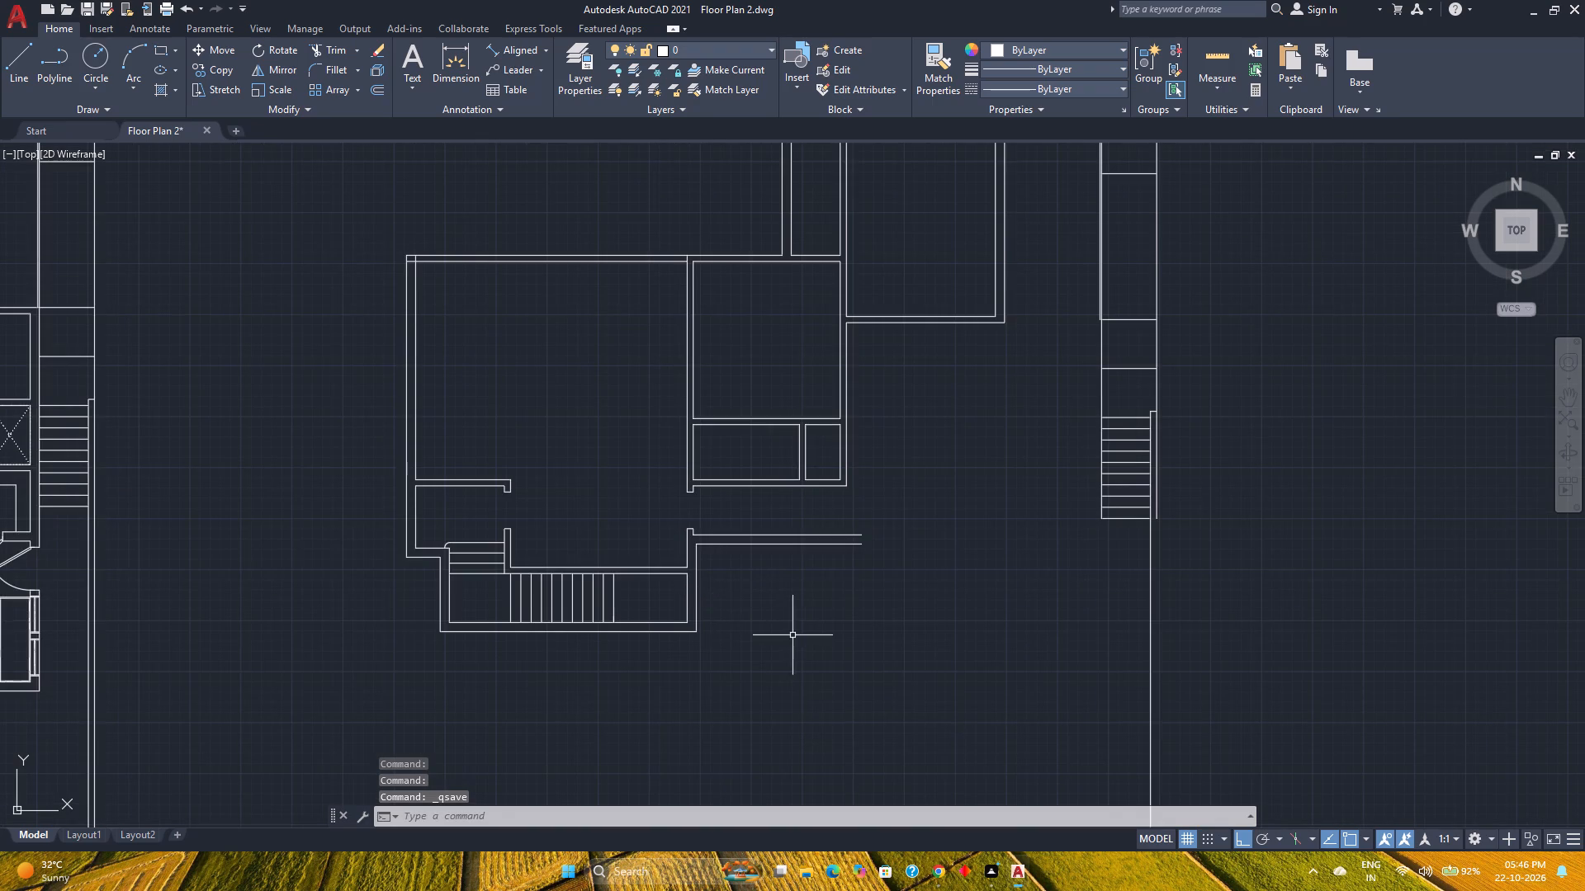
{"action": "middle_click_drag", "start_coordinate": [789, 638], "coordinate": [665, 679]}
{"action": "scroll", "coordinate": [733, 666], "scroll_direction": "down", "scroll_amount": 1}
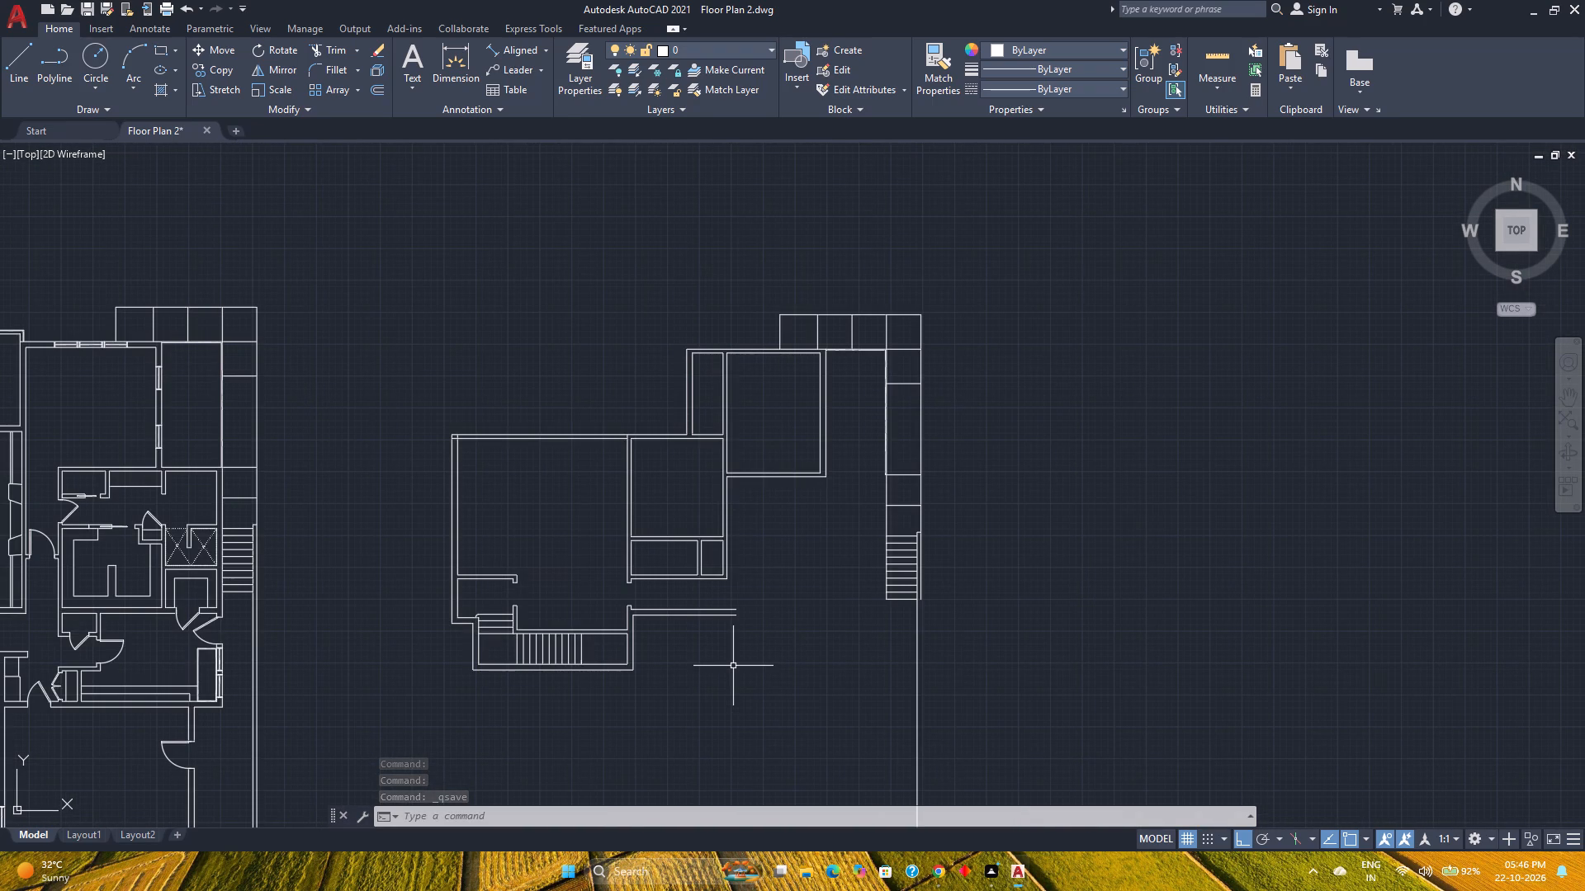
{"action": "key", "text": "ctrl+s"}
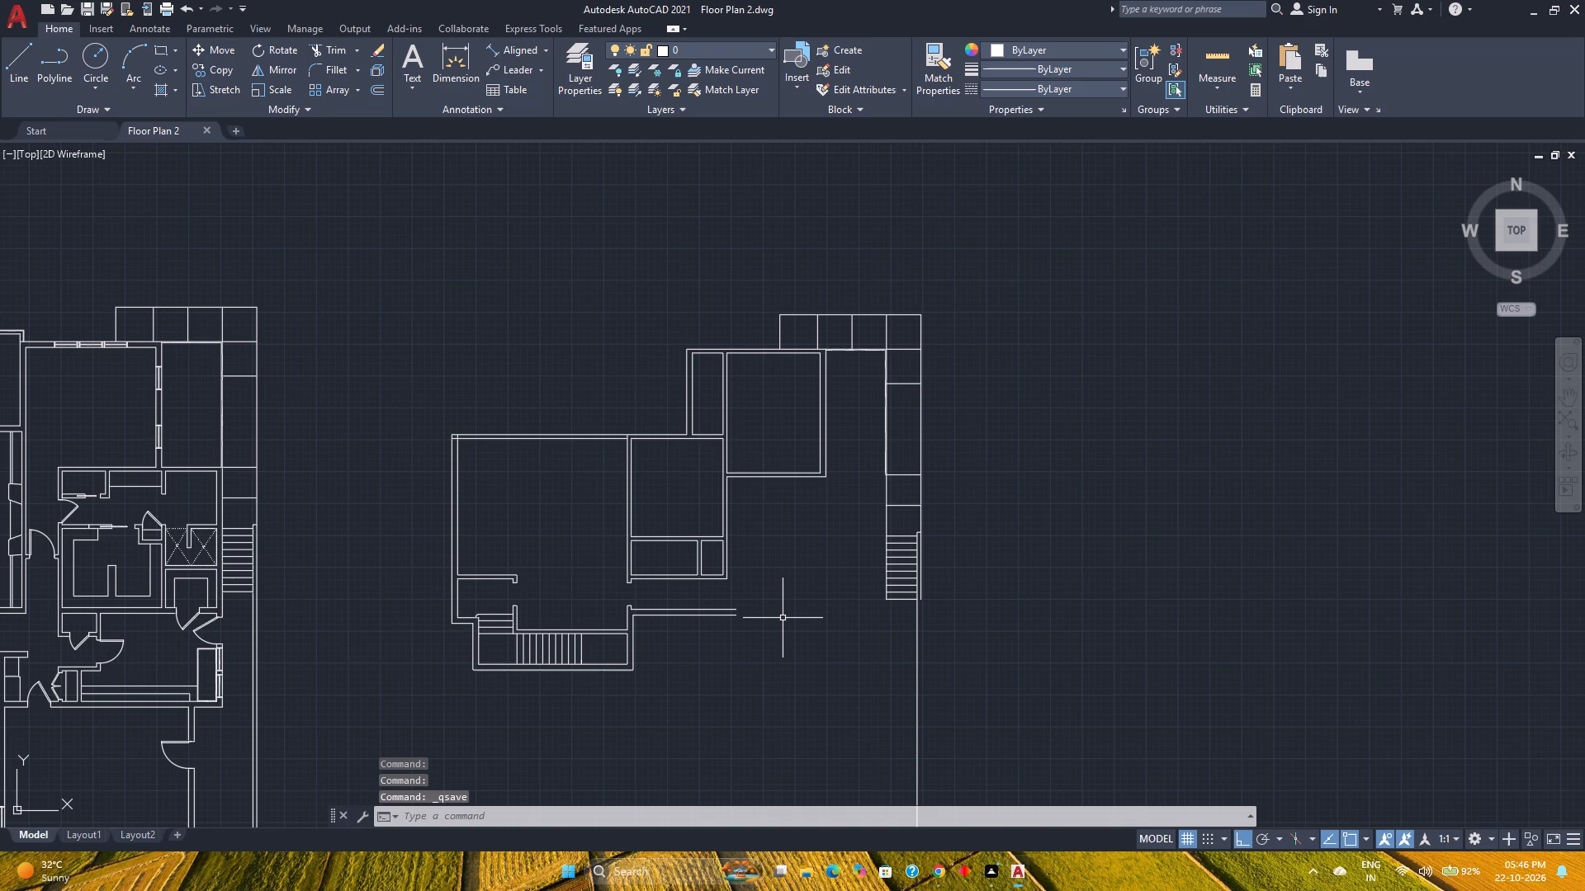
Fillet the passage wall's south line with the west line of the exterior staircase to form a sharp corner.
{"action": "scroll", "coordinate": [785, 616], "scroll_direction": "down", "scroll_amount": 1}
{"action": "scroll", "coordinate": [785, 616], "scroll_direction": "up", "scroll_amount": 1}
{"action": "middle_click_drag", "start_coordinate": [785, 616], "coordinate": [748, 617]}
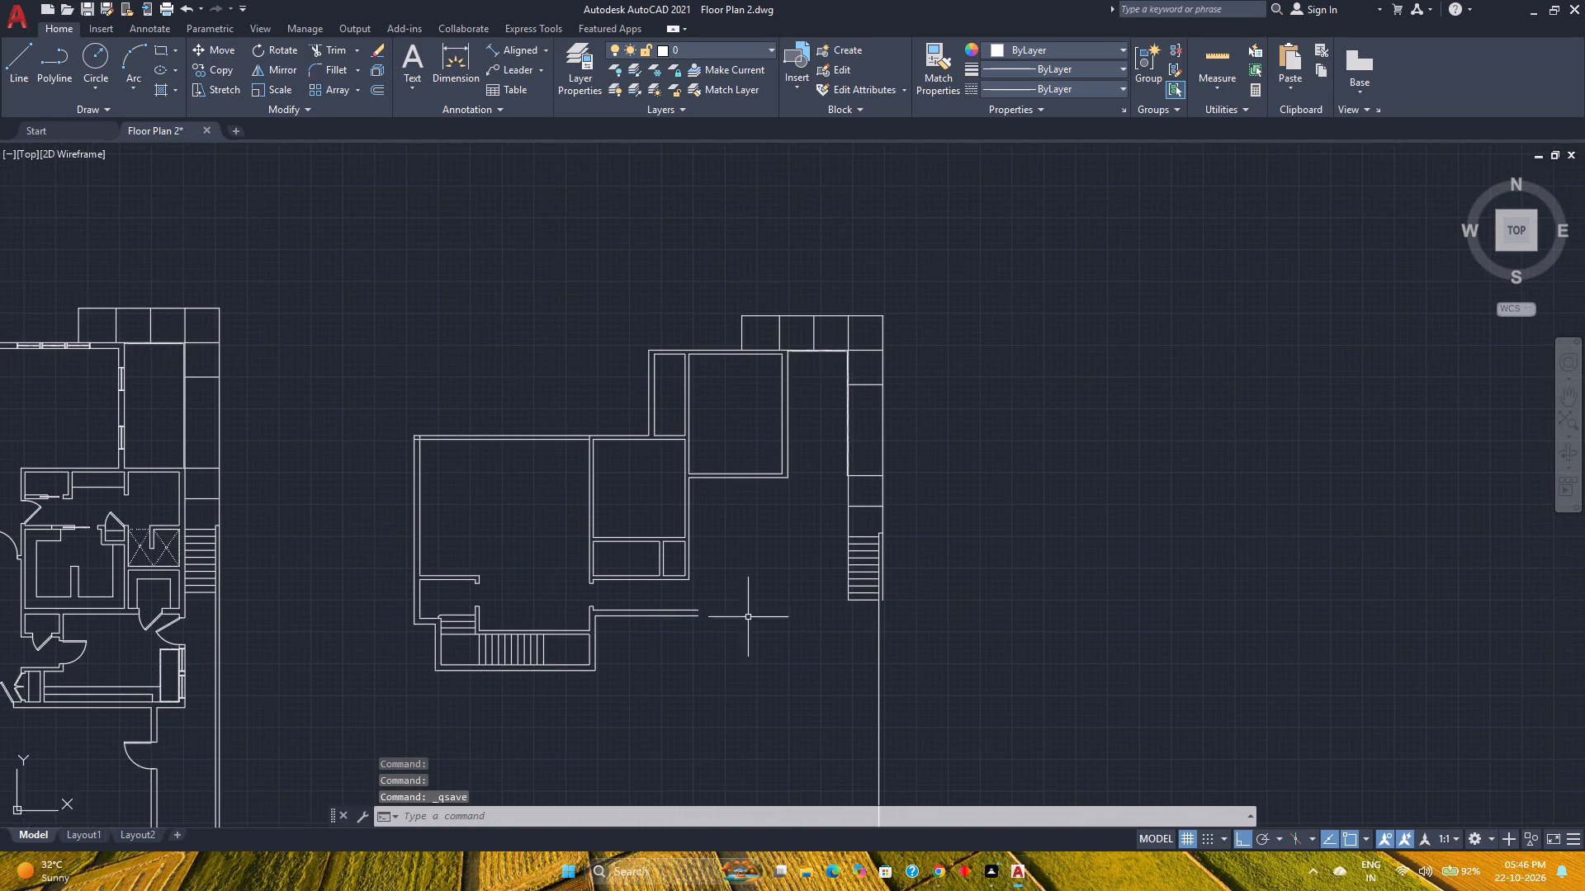
{"action": "middle_click", "coordinate": [748, 617]}
{"action": "middle_click", "coordinate": [748, 617]}
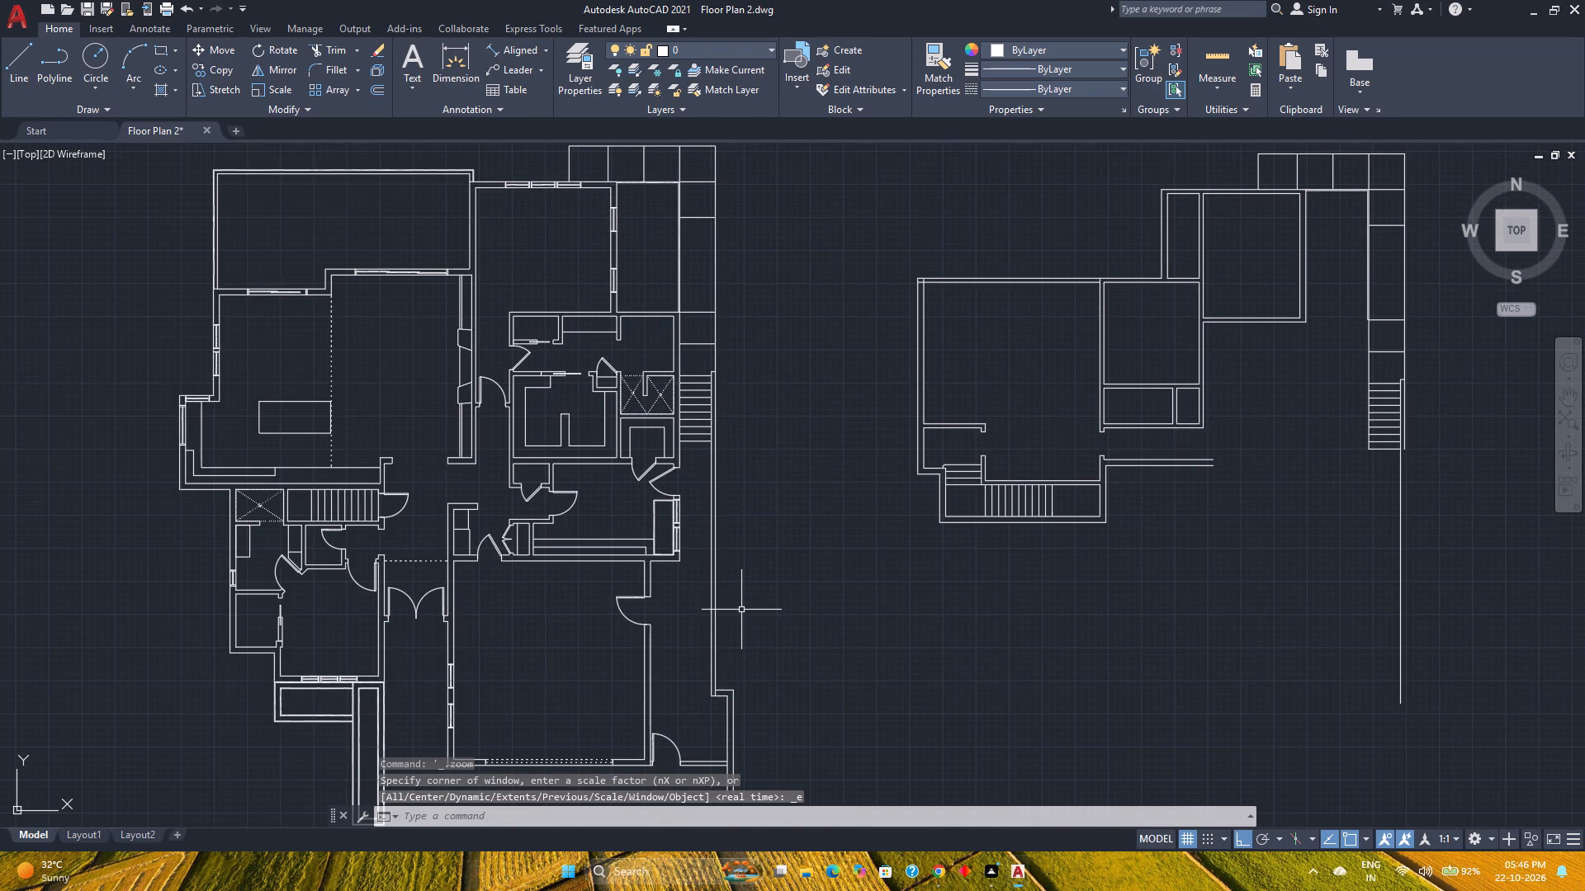
{"action": "scroll", "coordinate": [1273, 473], "scroll_direction": "up", "scroll_amount": 2}
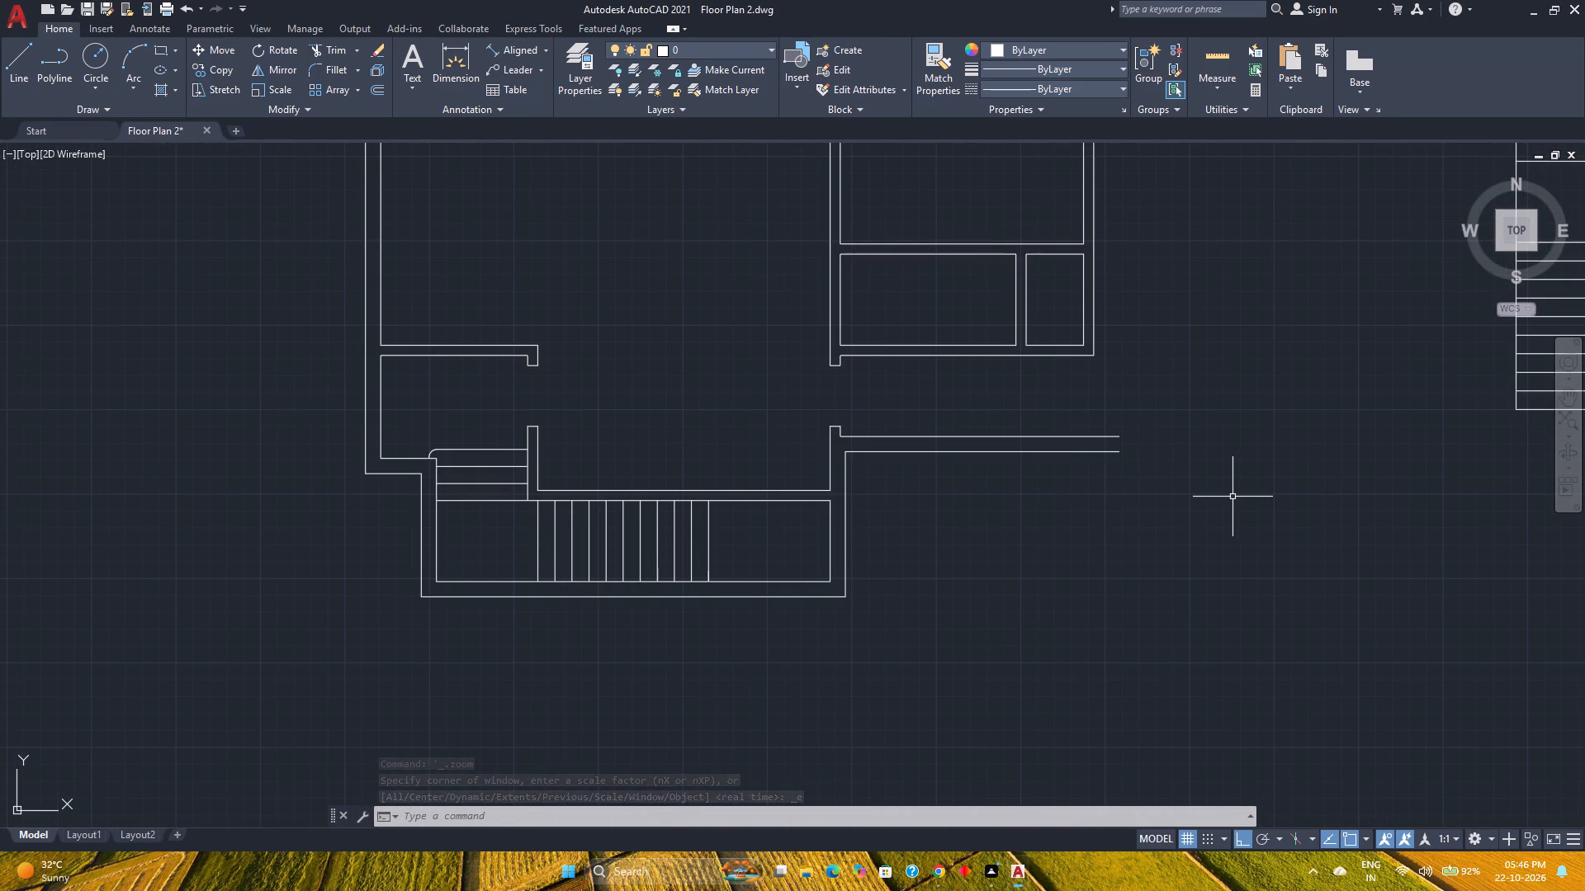
{"action": "scroll", "coordinate": [1209, 483], "scroll_direction": "down", "scroll_amount": 1}
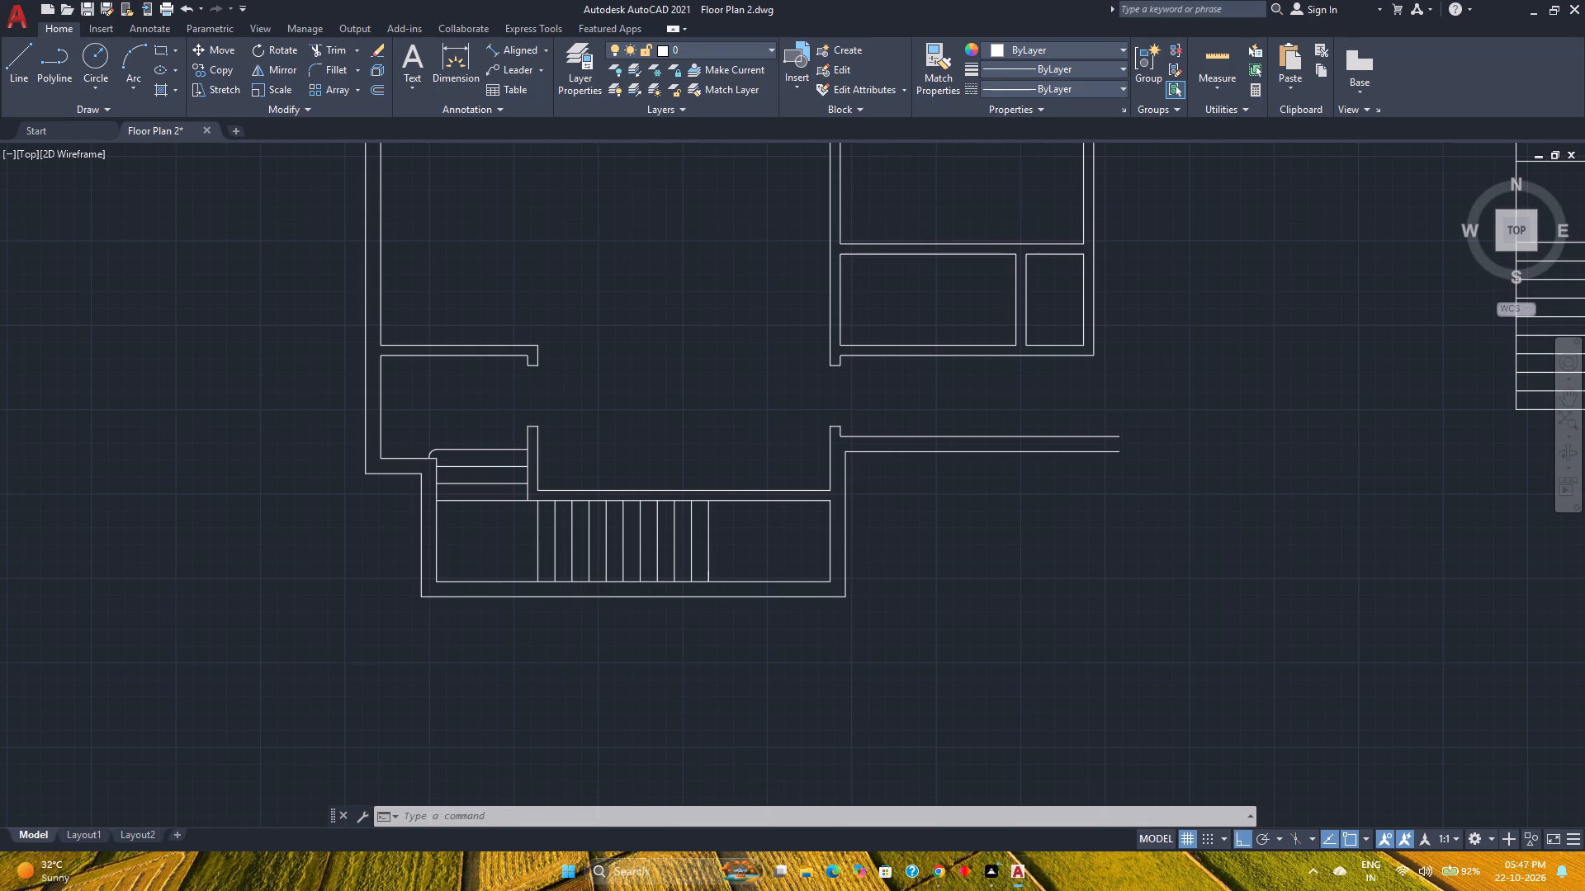
{"action": "middle_click_drag", "start_coordinate": [1209, 483], "coordinate": [1050, 610]}
{"action": "middle_click", "coordinate": [1050, 610]}
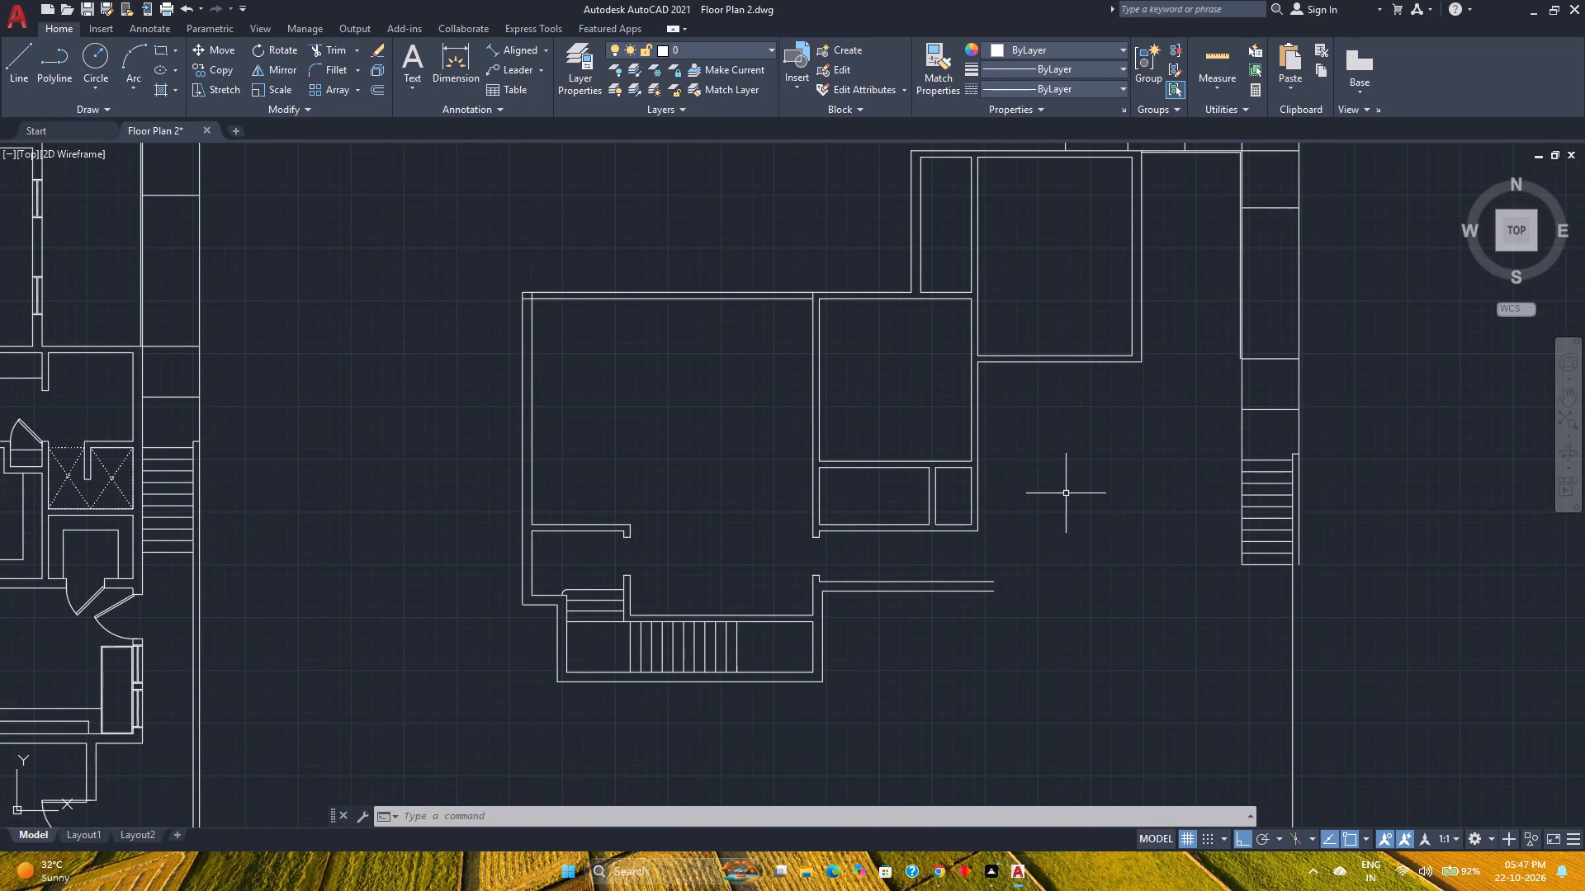
{"action": "left_click", "coordinate": [1244, 440]}
{"action": "left_click", "coordinate": [338, 75]}
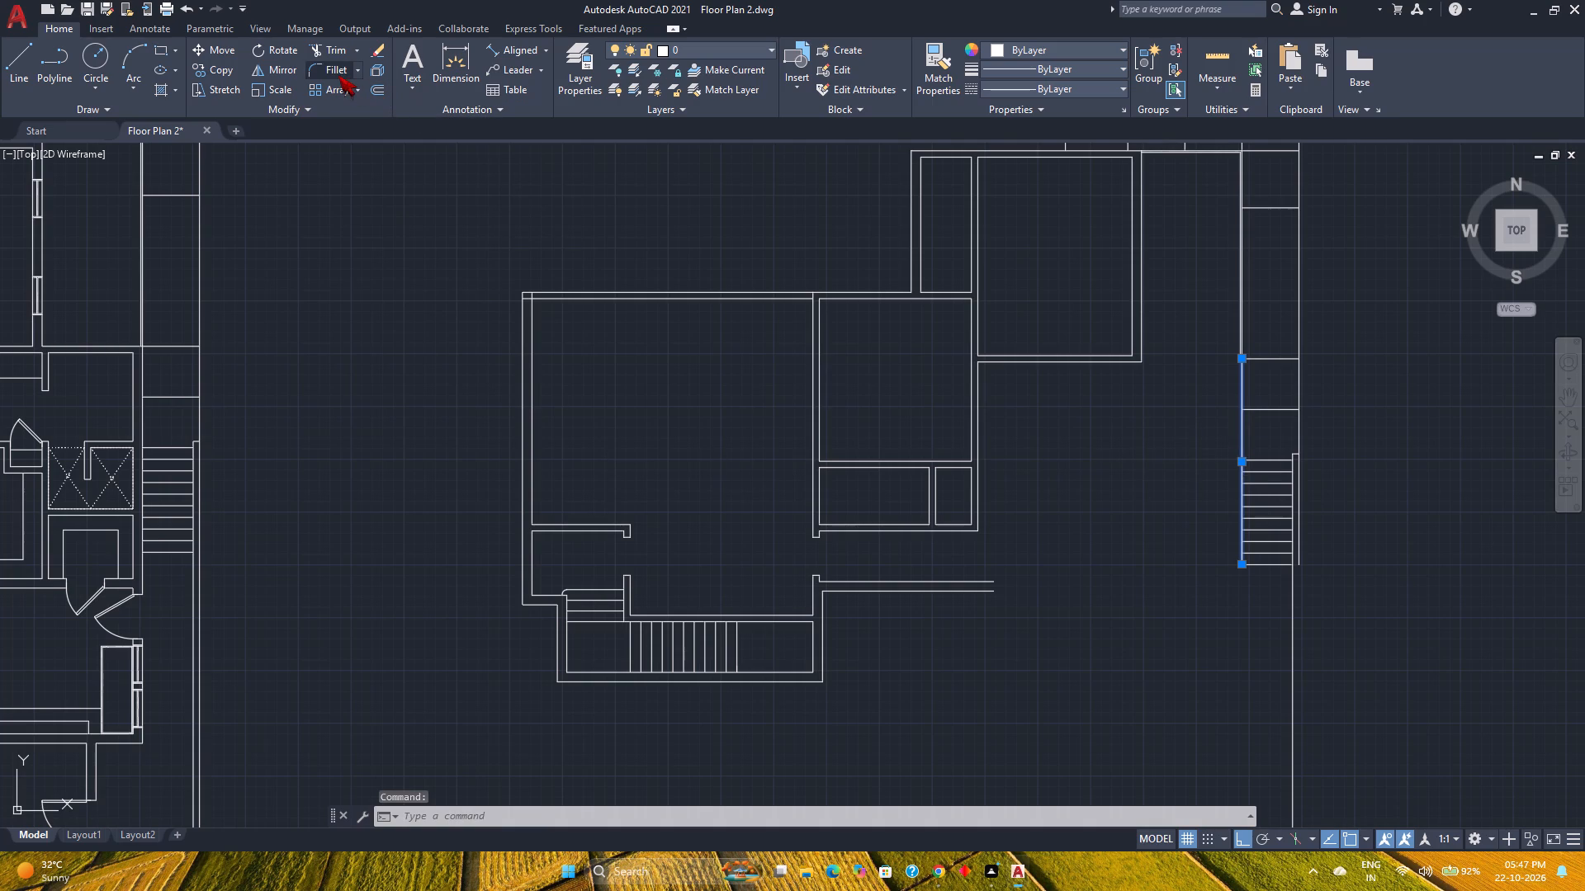
{"action": "left_click", "coordinate": [991, 592]}
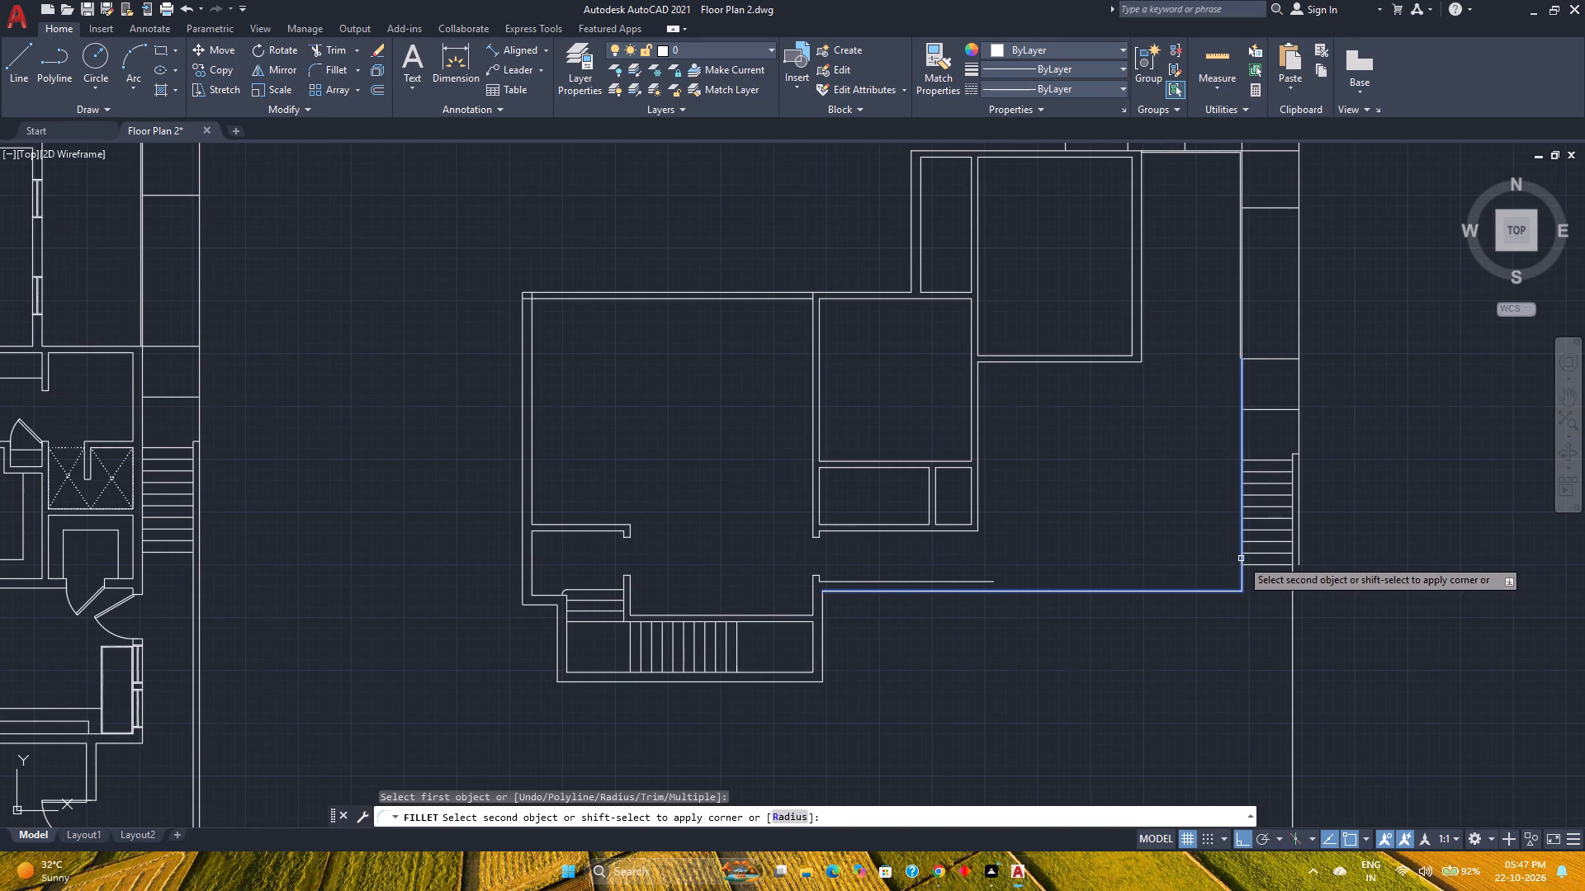
{"action": "left_click", "coordinate": [1241, 559]}
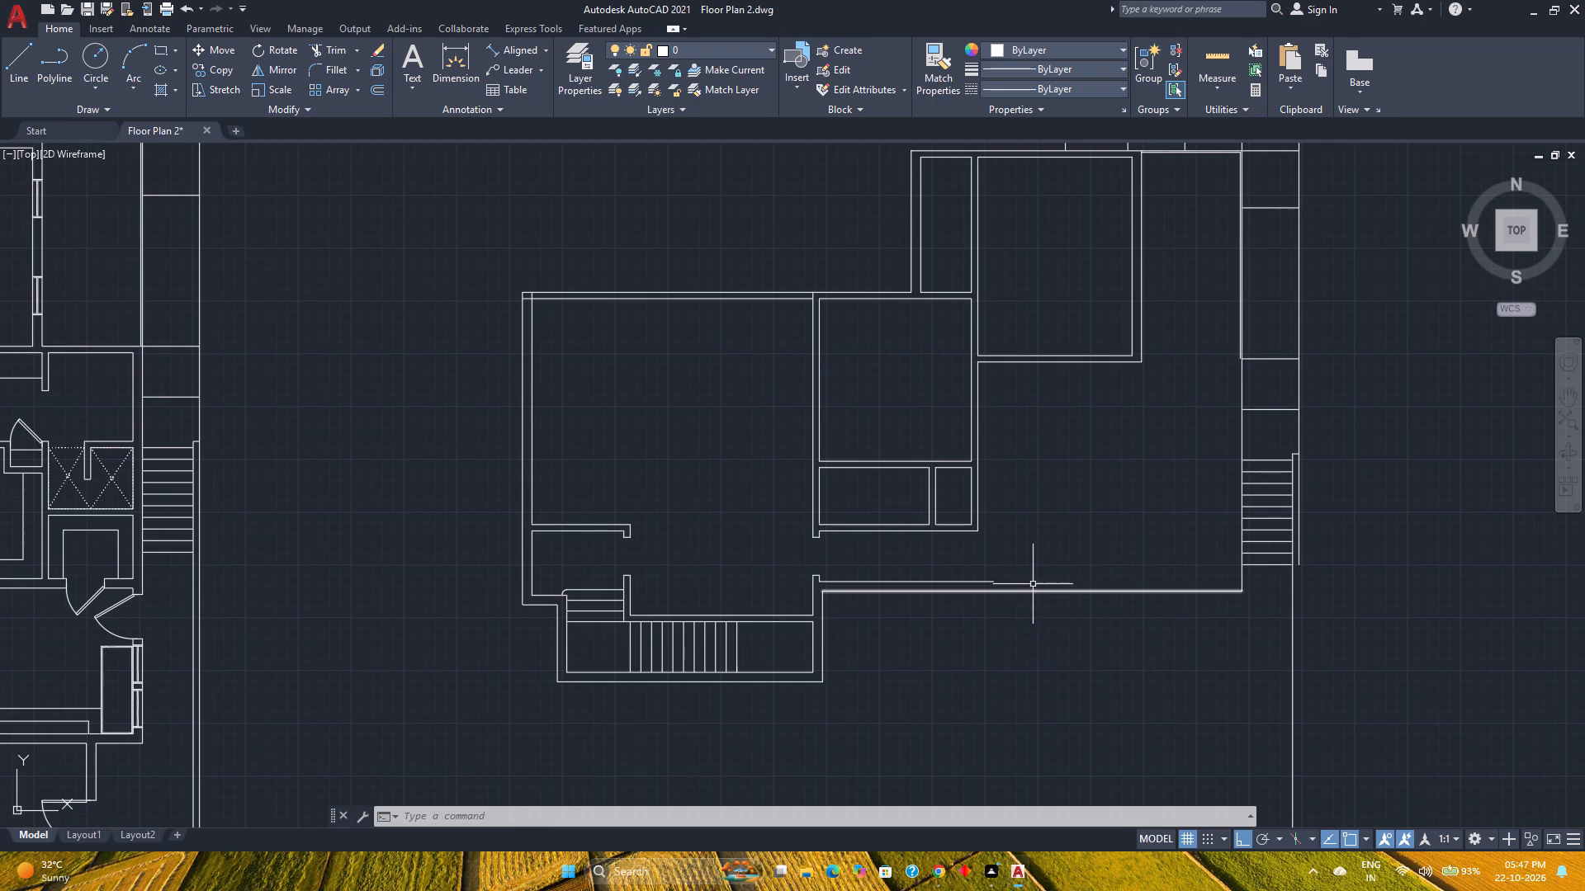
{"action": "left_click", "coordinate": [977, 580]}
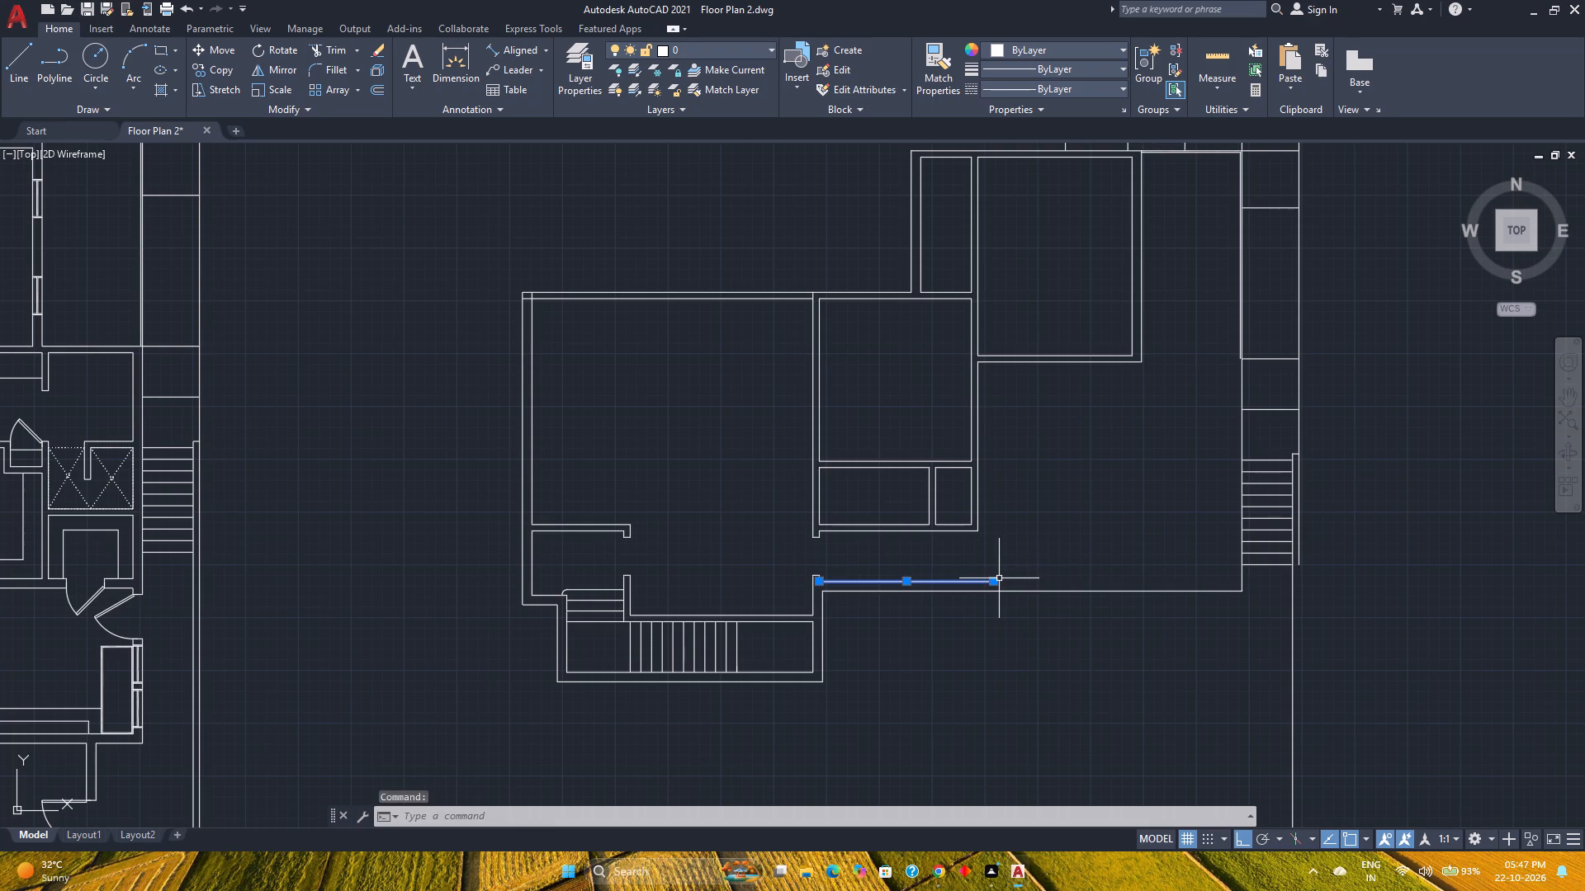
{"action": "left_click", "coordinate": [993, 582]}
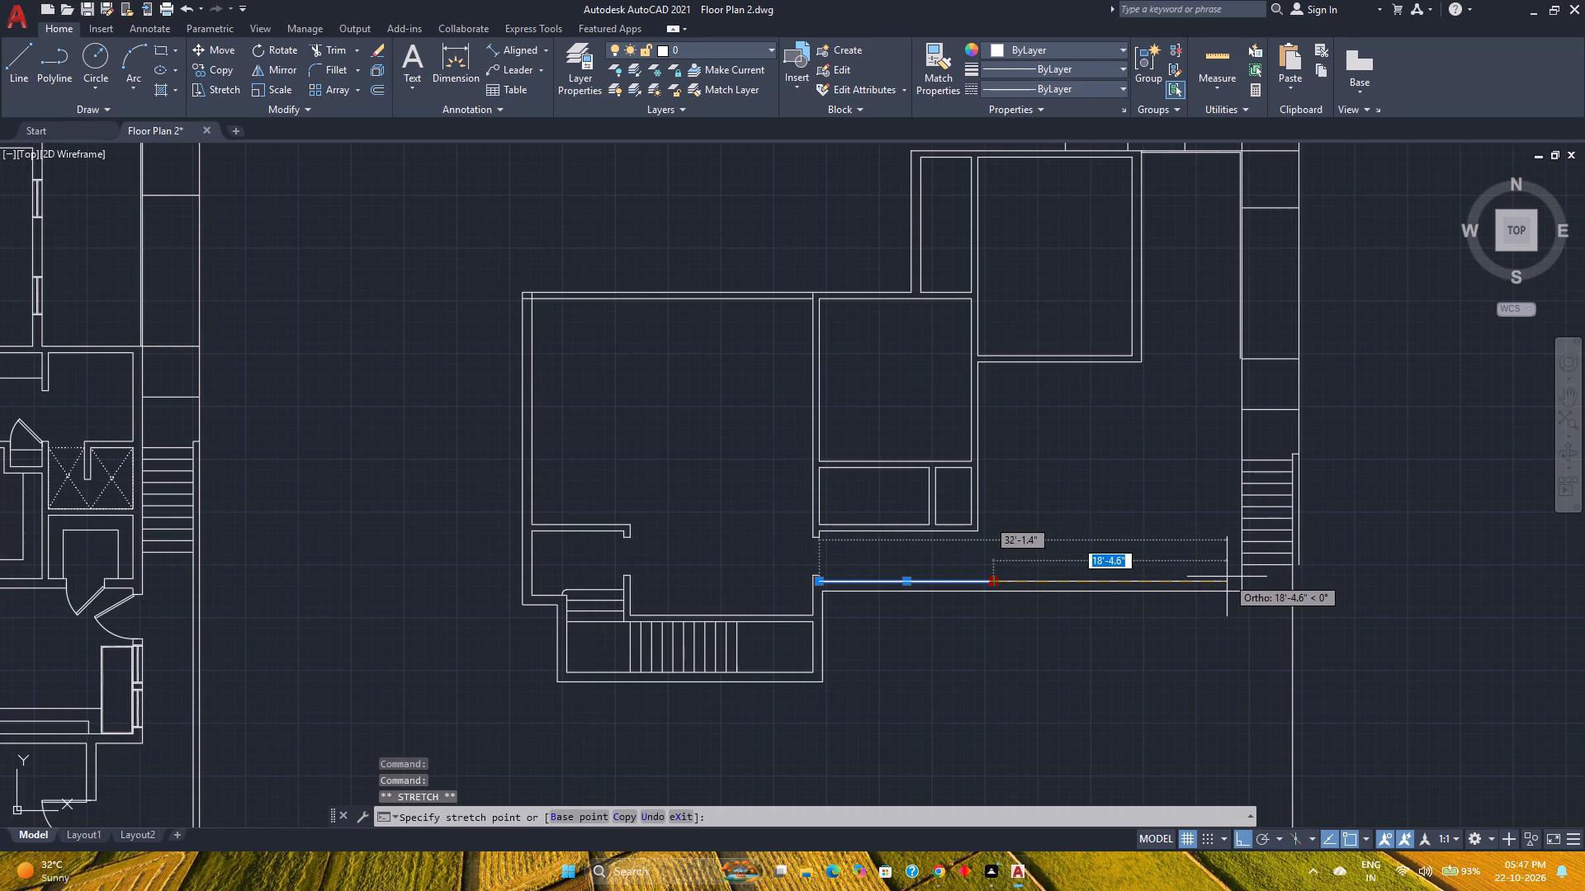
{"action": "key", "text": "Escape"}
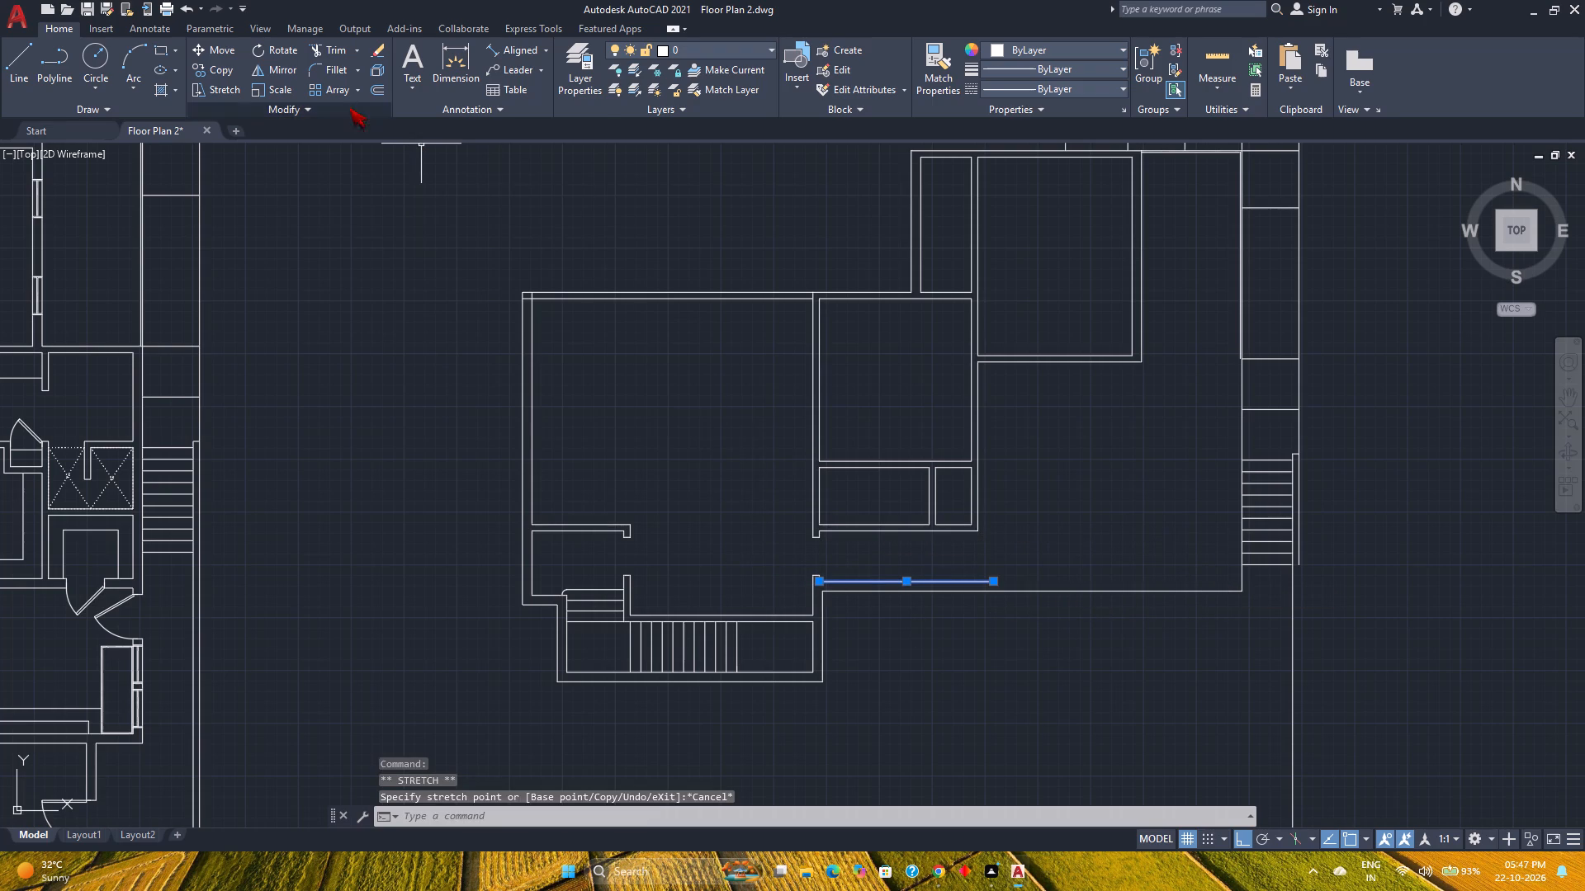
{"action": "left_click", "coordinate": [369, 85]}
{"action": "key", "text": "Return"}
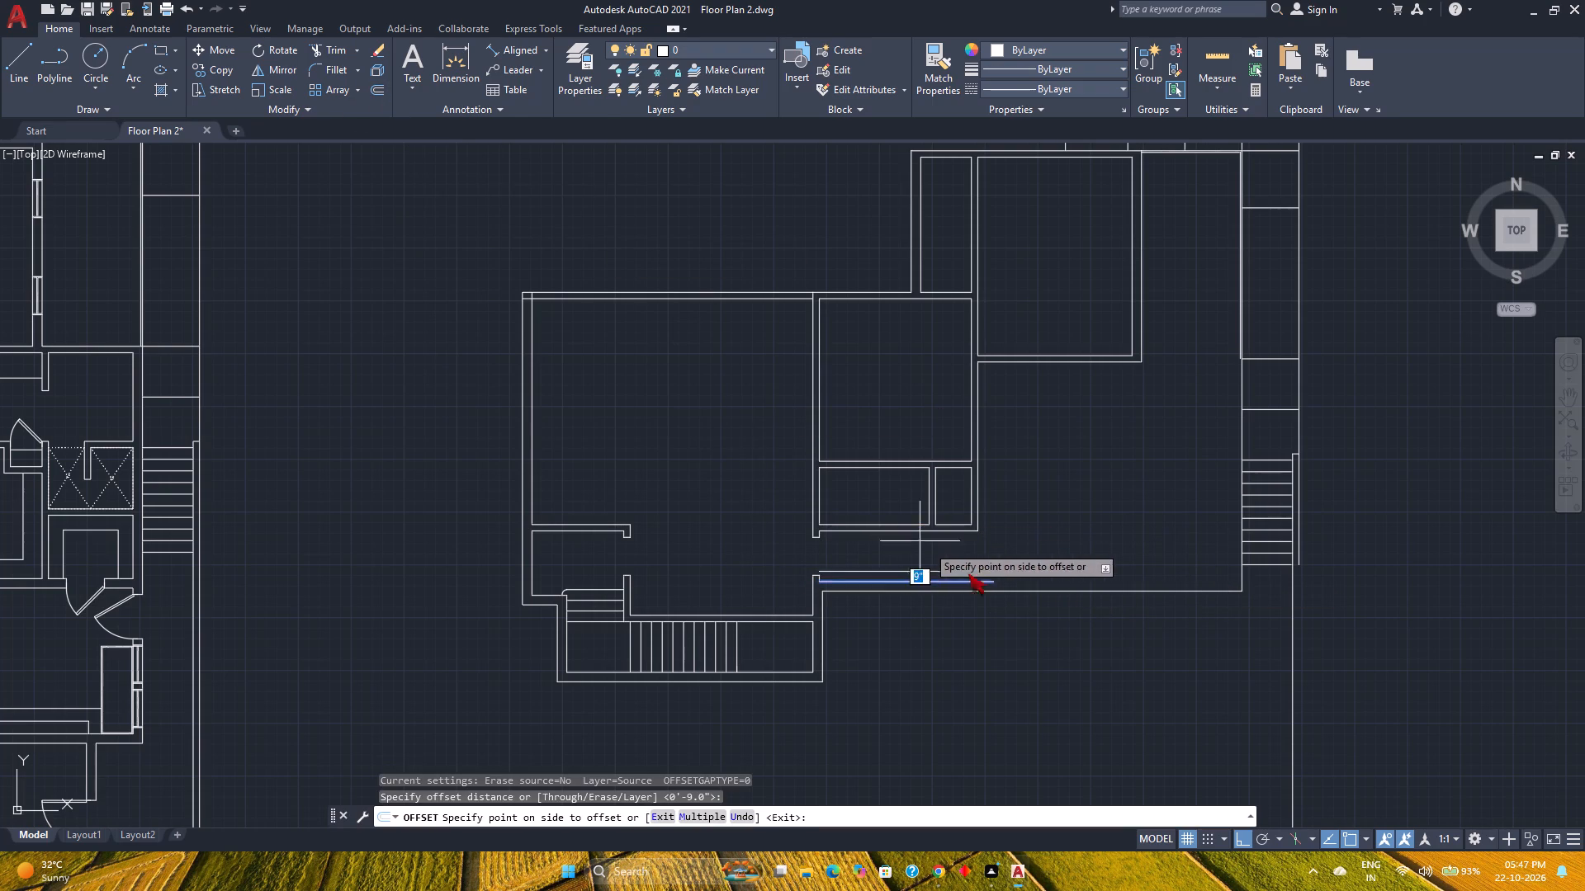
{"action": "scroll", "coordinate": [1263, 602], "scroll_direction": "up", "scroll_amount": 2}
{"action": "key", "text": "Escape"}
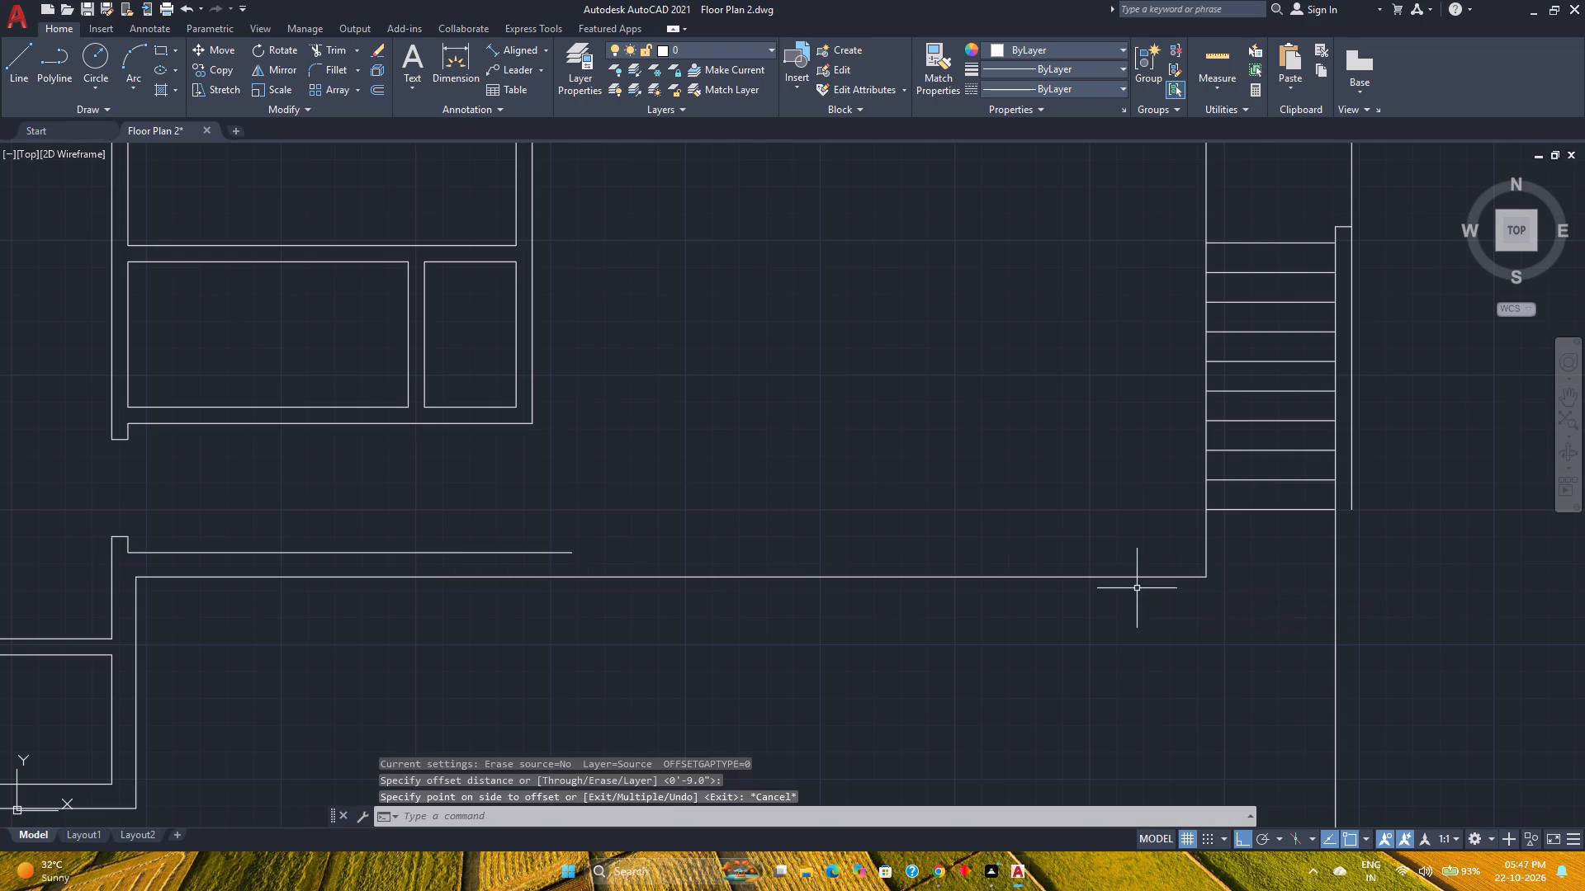
Offset the exterior staircase's west line 9" to the west.
{"action": "key", "text": "space"}
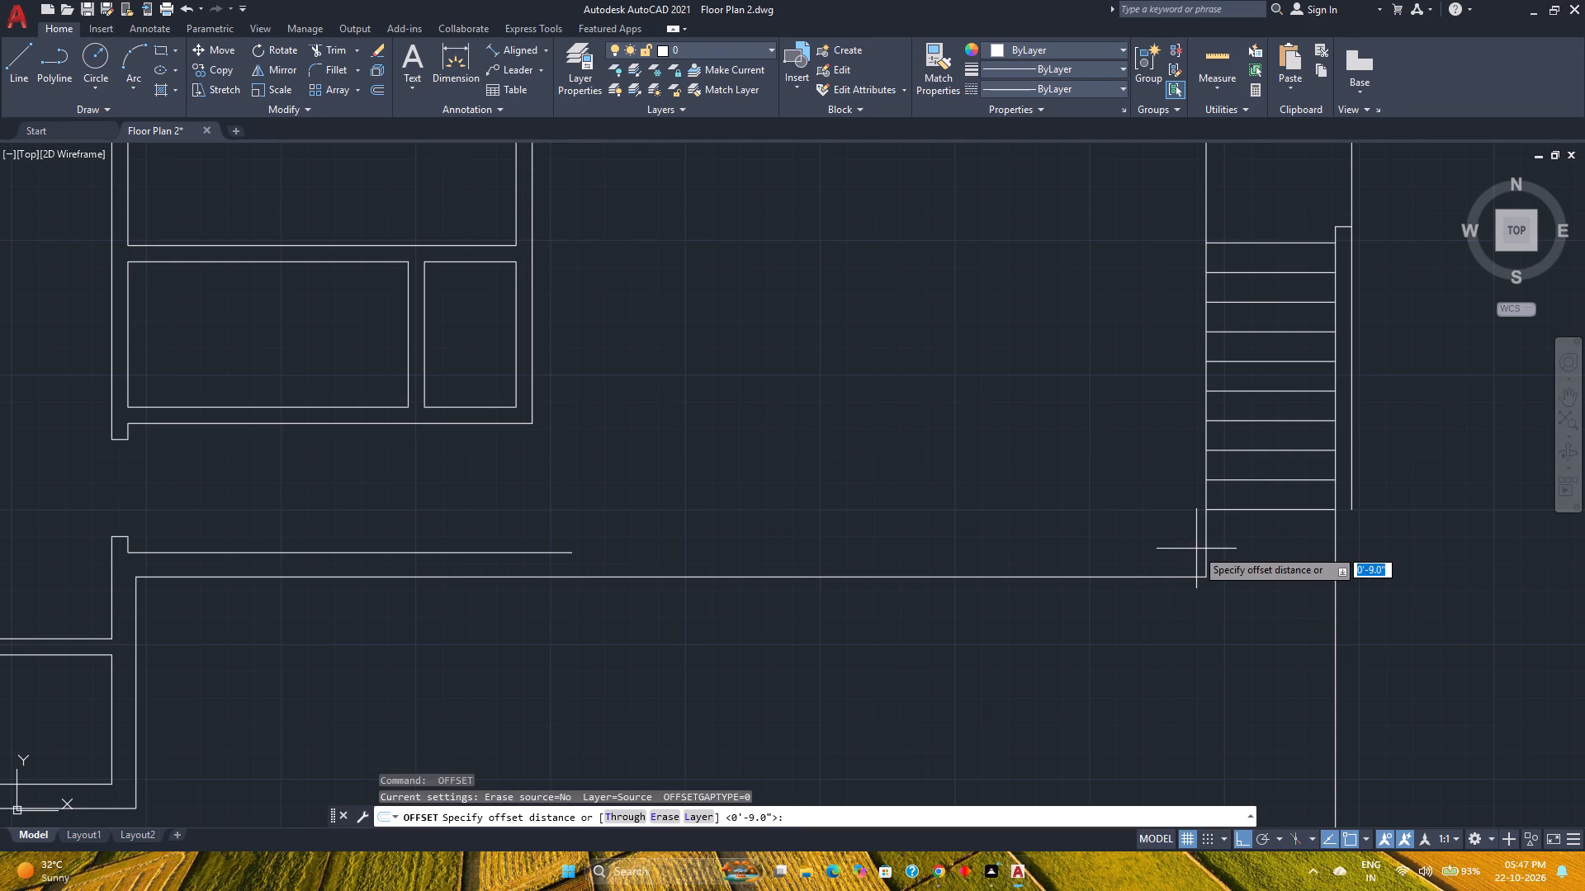
{"action": "key", "text": "Return"}
{"action": "left_click", "coordinate": [1206, 543]}
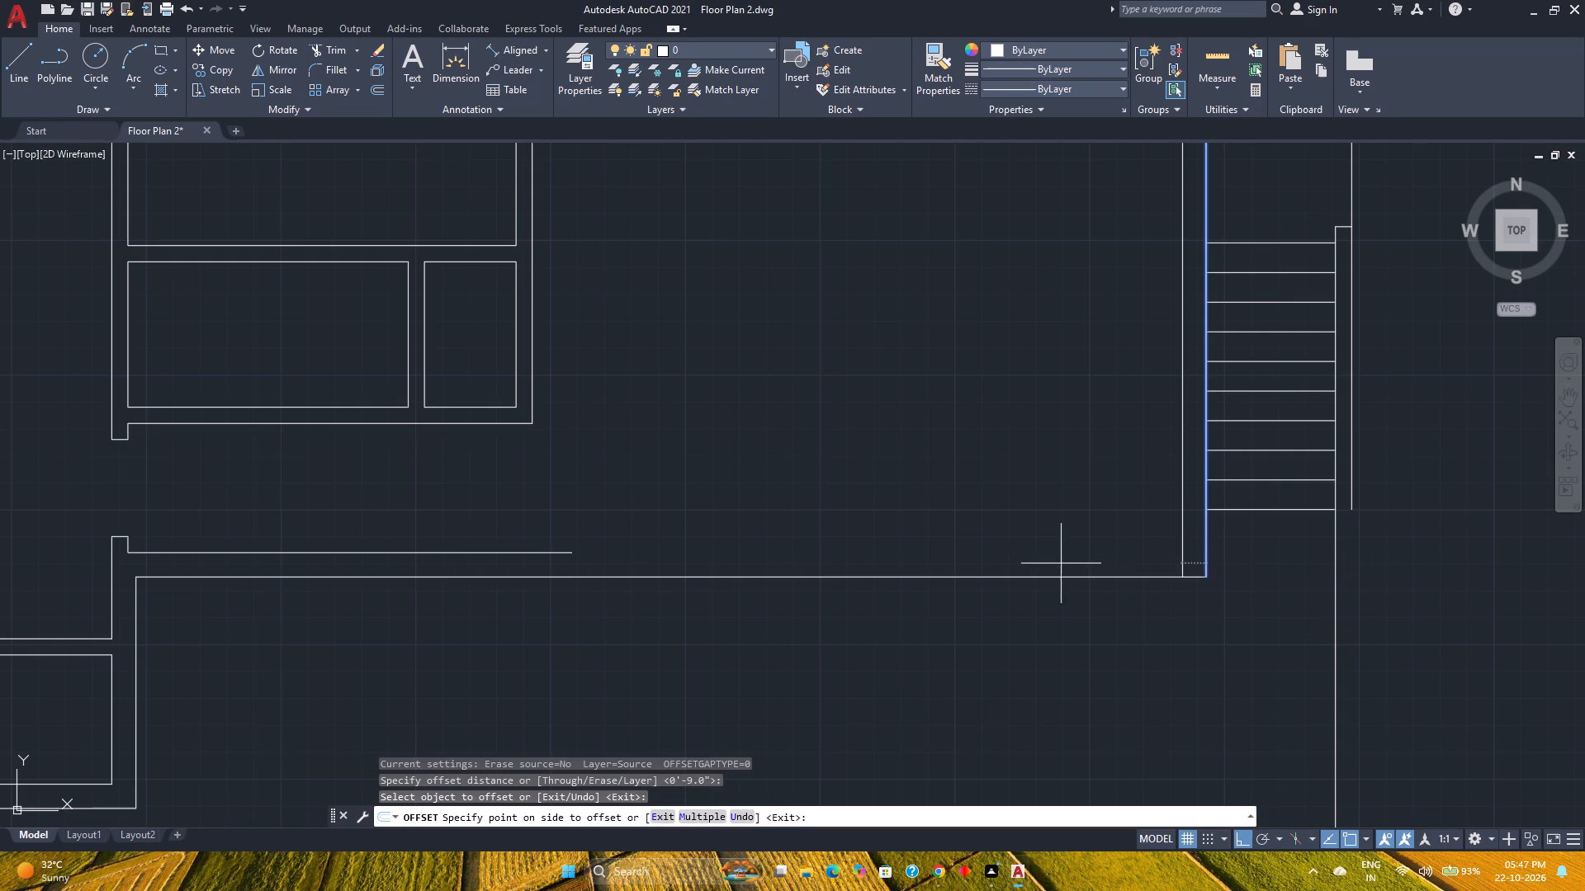
{"action": "left_click", "coordinate": [1061, 563]}
{"action": "scroll", "coordinate": [772, 448], "scroll_direction": "down", "scroll_amount": 2}
{"action": "middle_click_drag", "start_coordinate": [774, 448], "coordinate": [809, 525]}
{"action": "middle_click", "coordinate": [809, 525]}
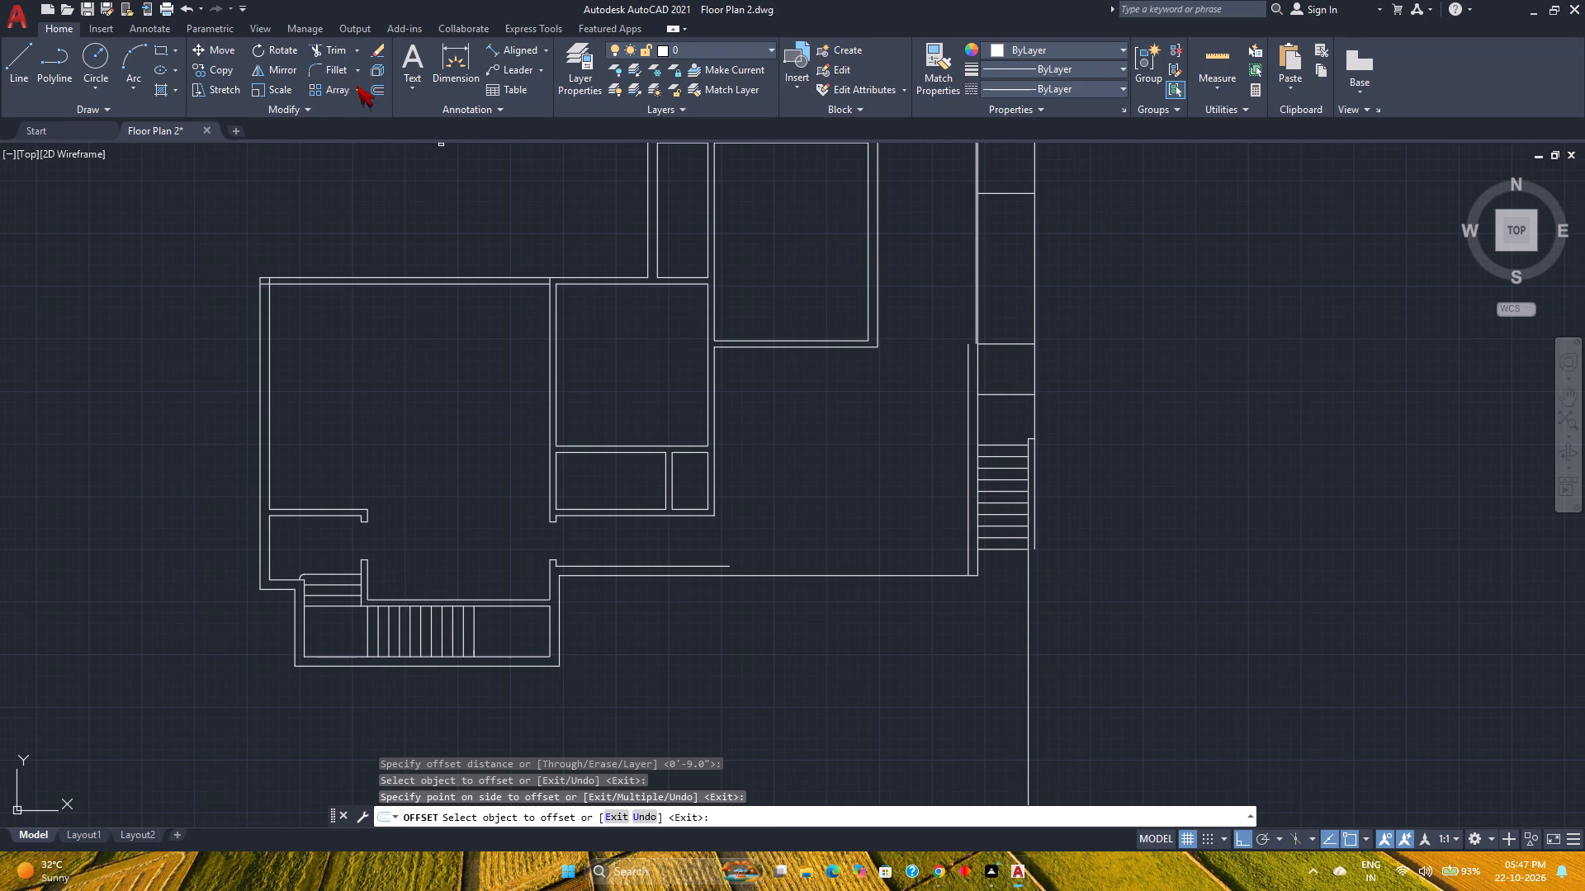
Fillet the passage wall's inner south line with the line offset west of the exterior staircase to form a sharp corner.
{"action": "left_click", "coordinate": [343, 73]}
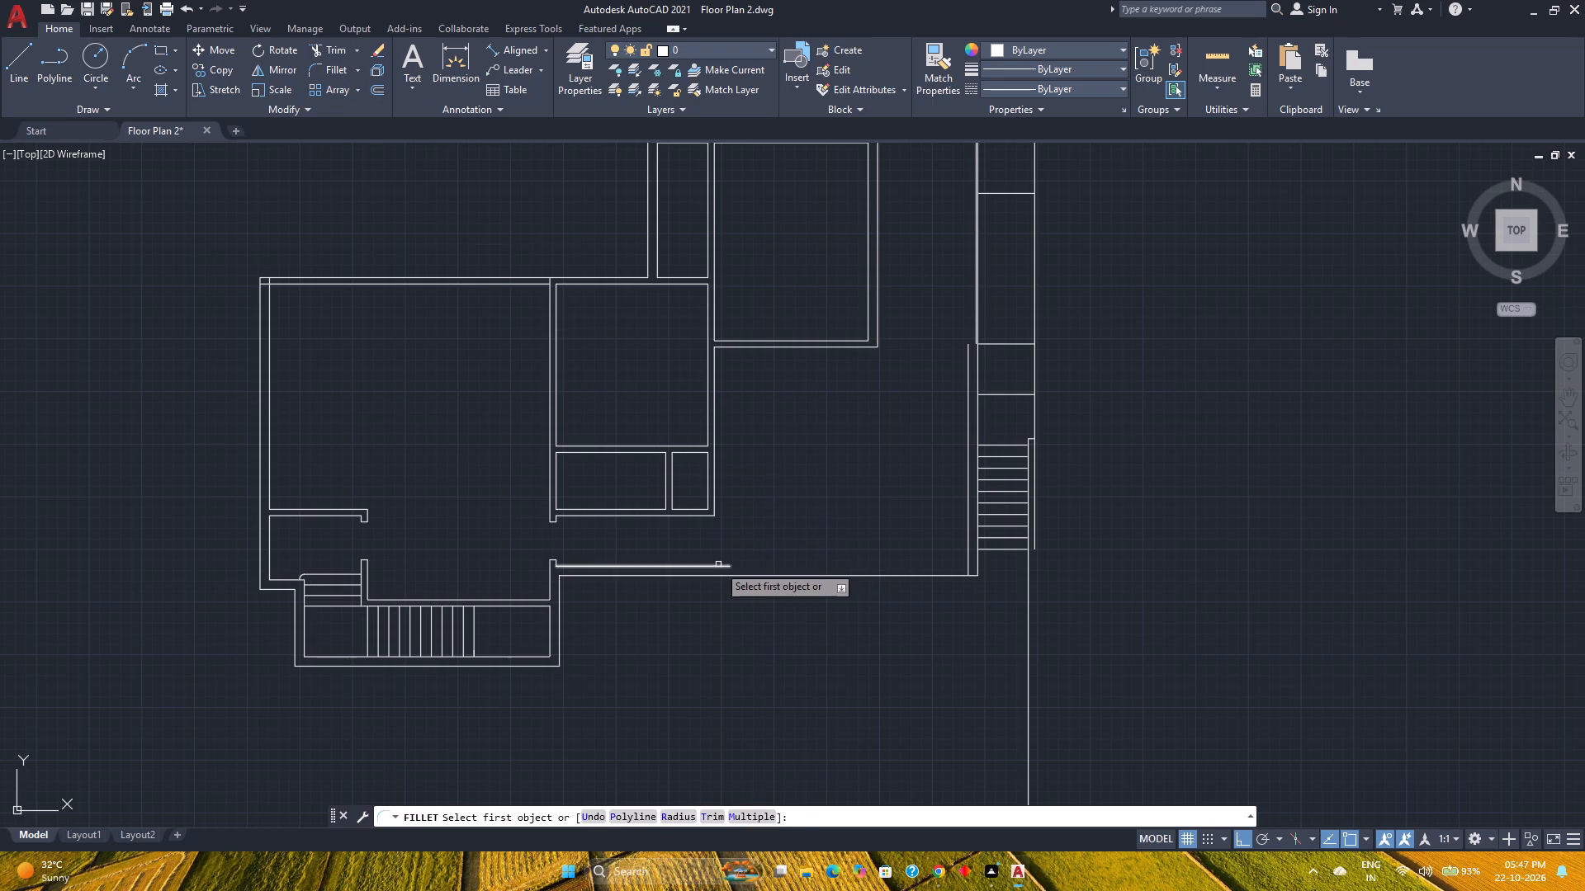
{"action": "left_click", "coordinate": [718, 567]}
{"action": "left_click", "coordinate": [967, 525]}
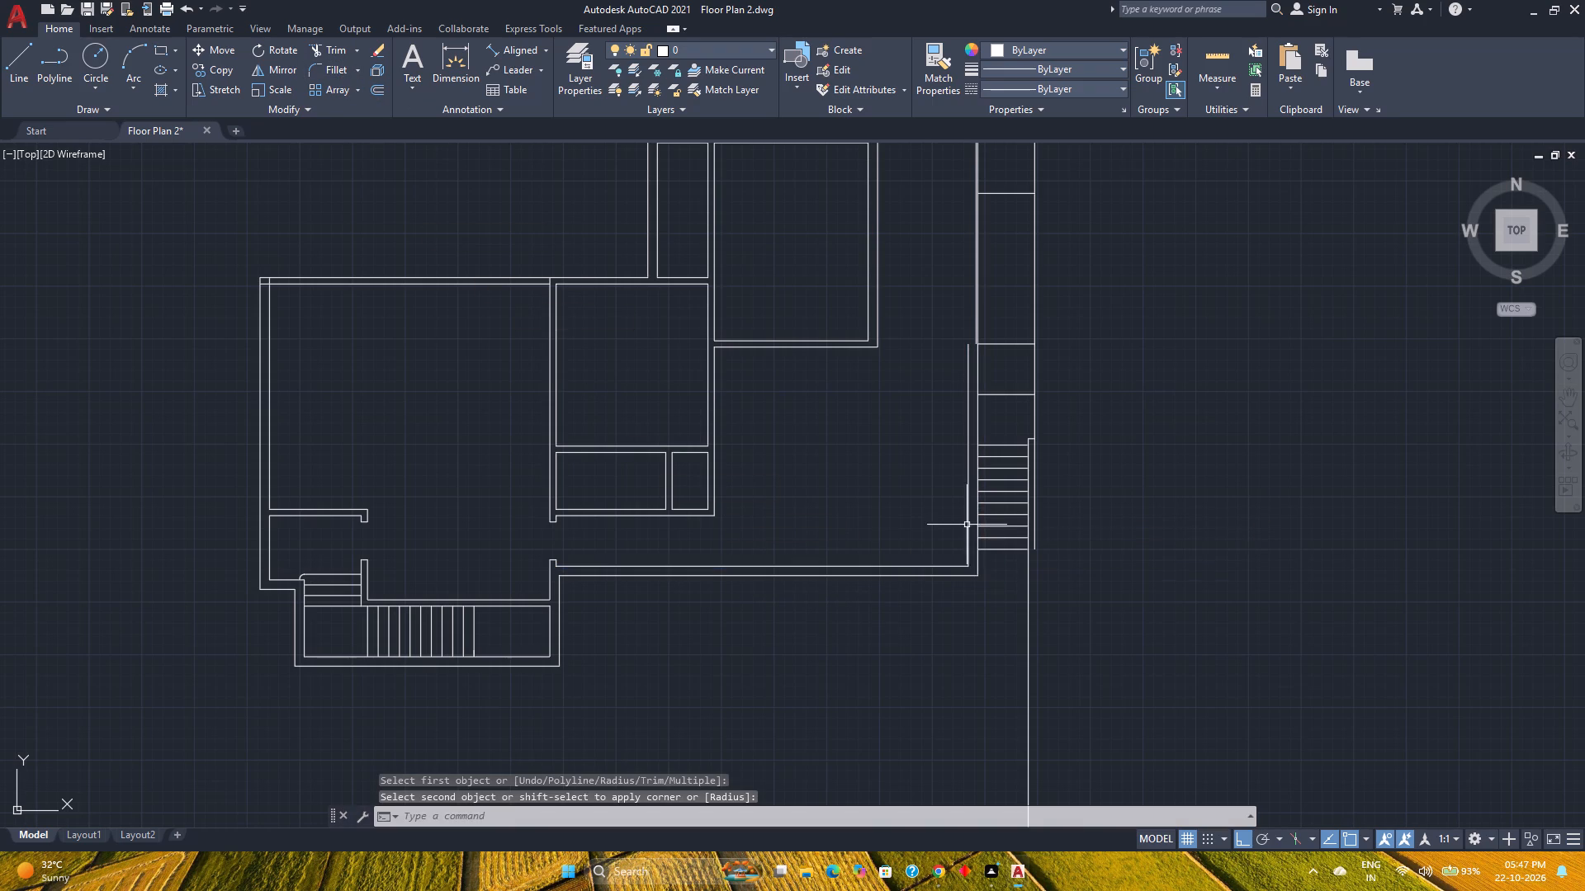
{"action": "key", "text": "Escape"}
Measure the clear width of the passage between the small rooms' south wall and the new south wall.
{"action": "middle_click_drag", "start_coordinate": [840, 486], "coordinate": [856, 539]}
{"action": "middle_click", "coordinate": [856, 539]}
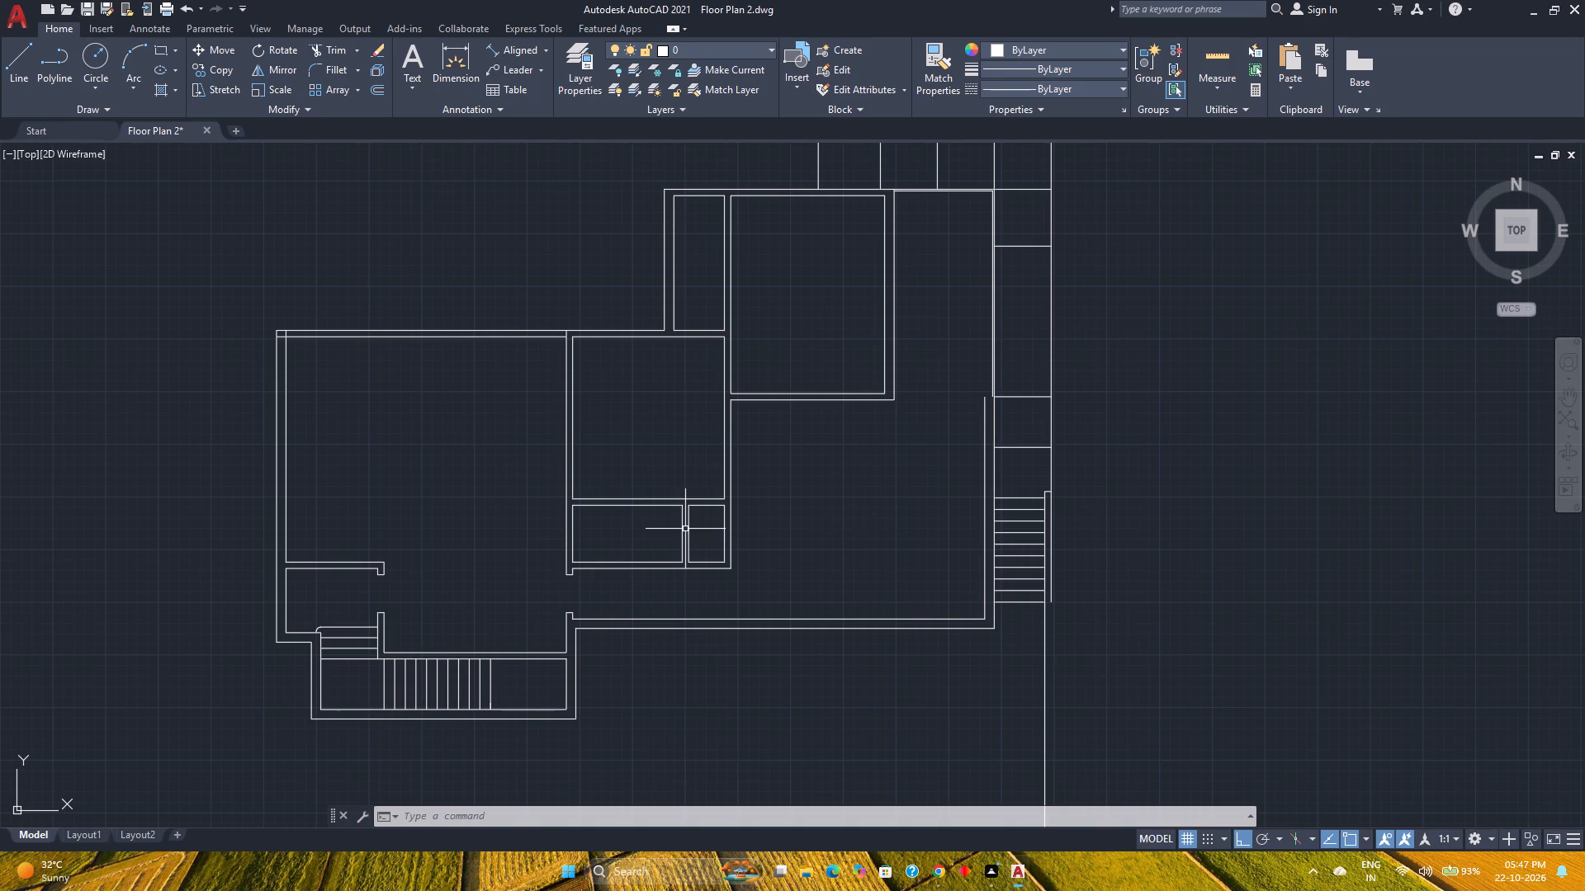
{"action": "left_click", "coordinate": [1219, 63]}
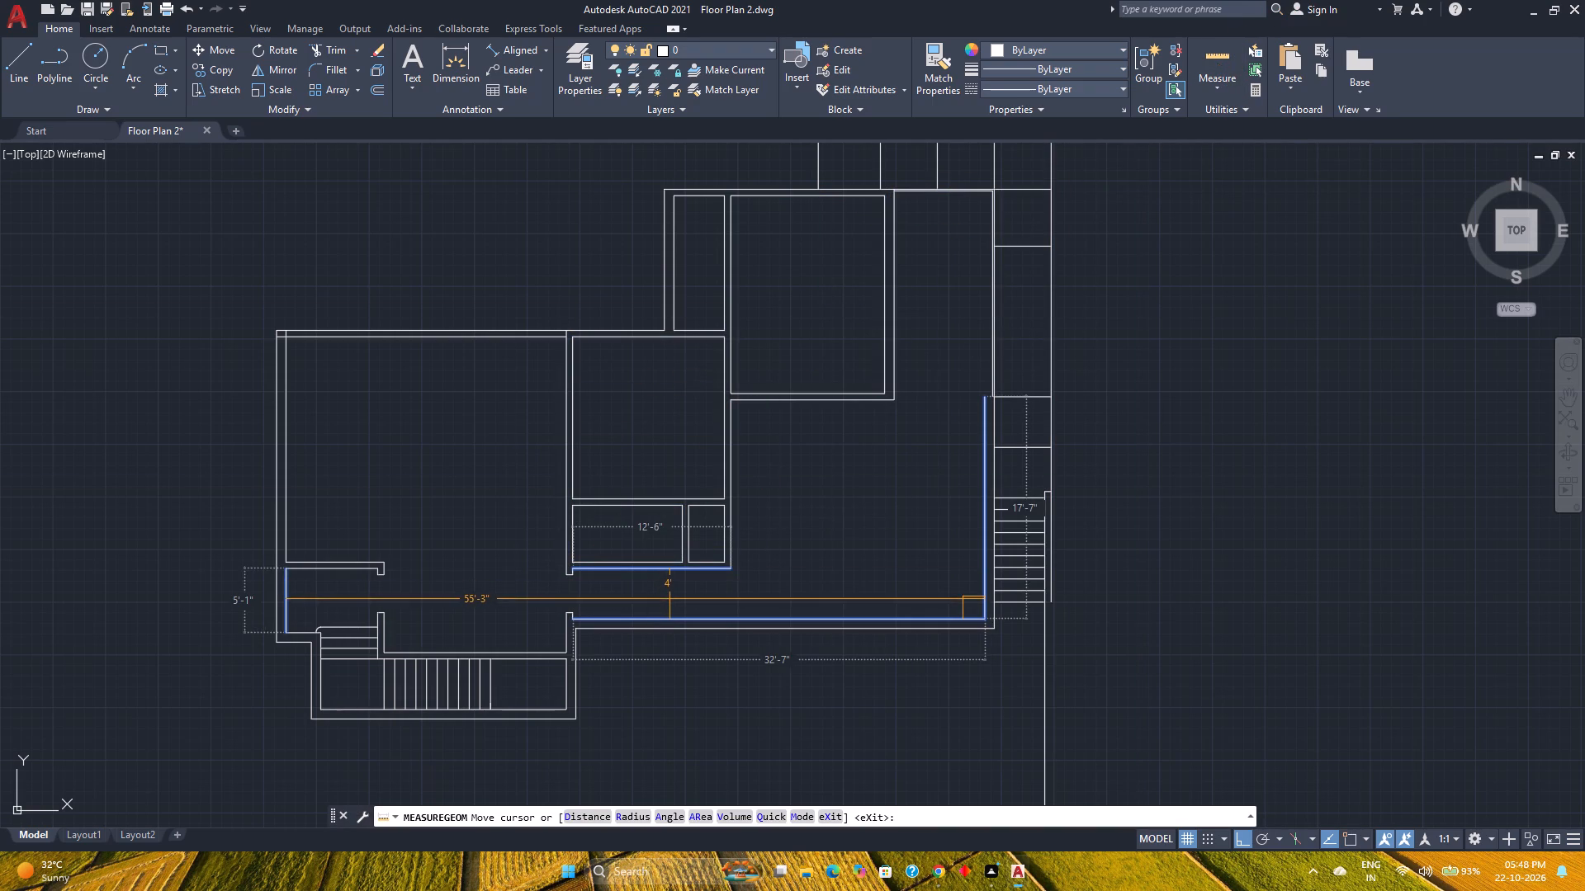
{"action": "key", "text": "Escape"}
Fillet the northern room's outer south wall line with the inner line beside the exterior staircase to form a sharp corner.
{"action": "middle_click_drag", "start_coordinate": [775, 533], "coordinate": [661, 501]}
{"action": "middle_click", "coordinate": [661, 501]}
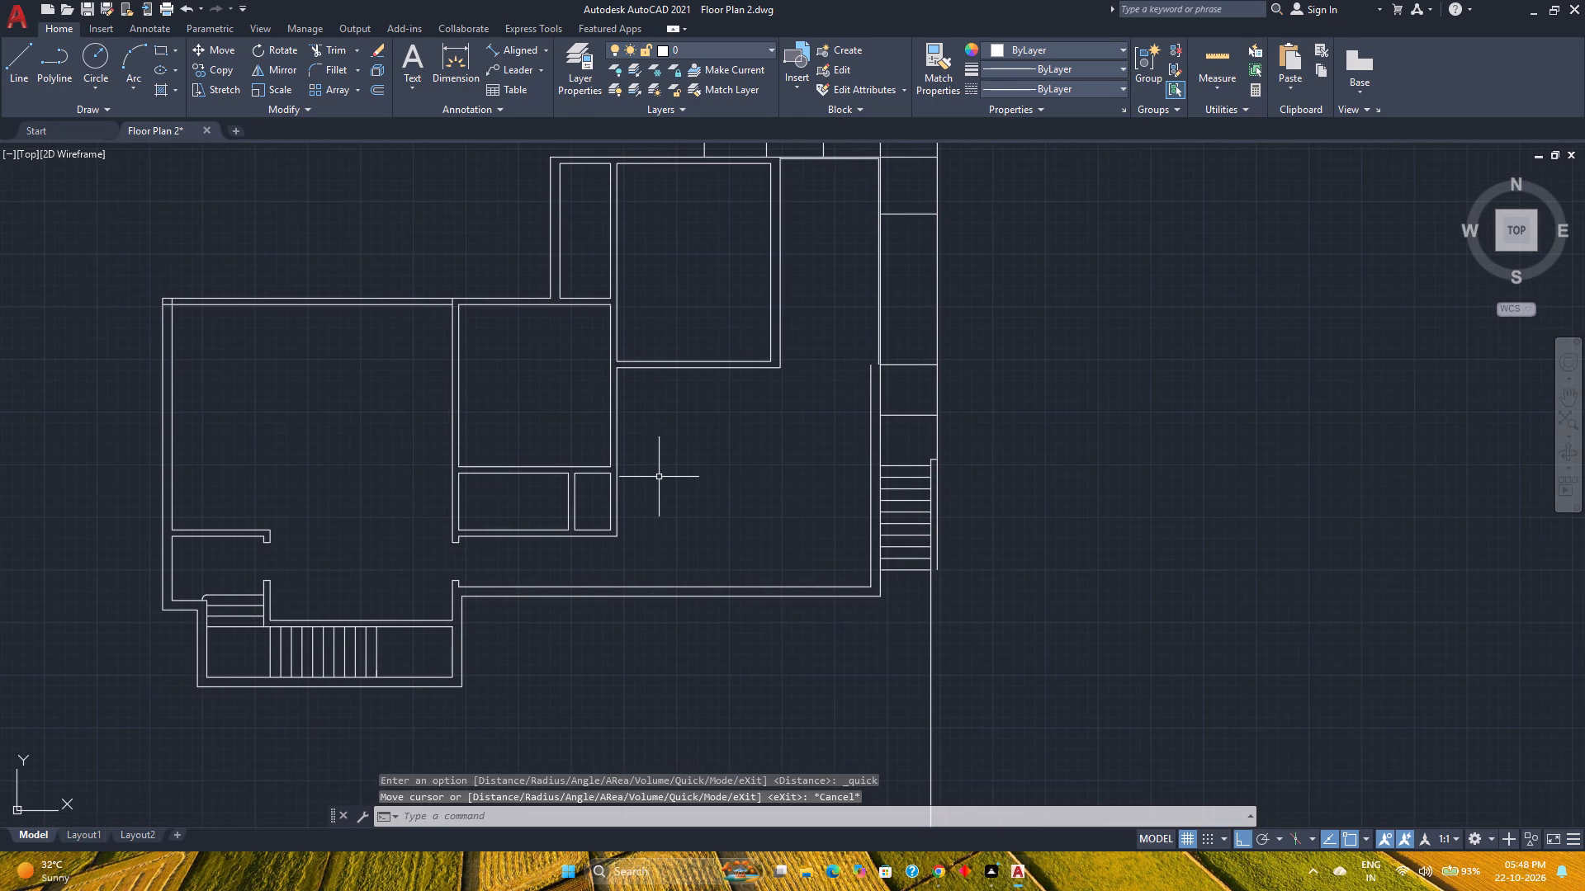
{"action": "left_click", "coordinate": [717, 365]}
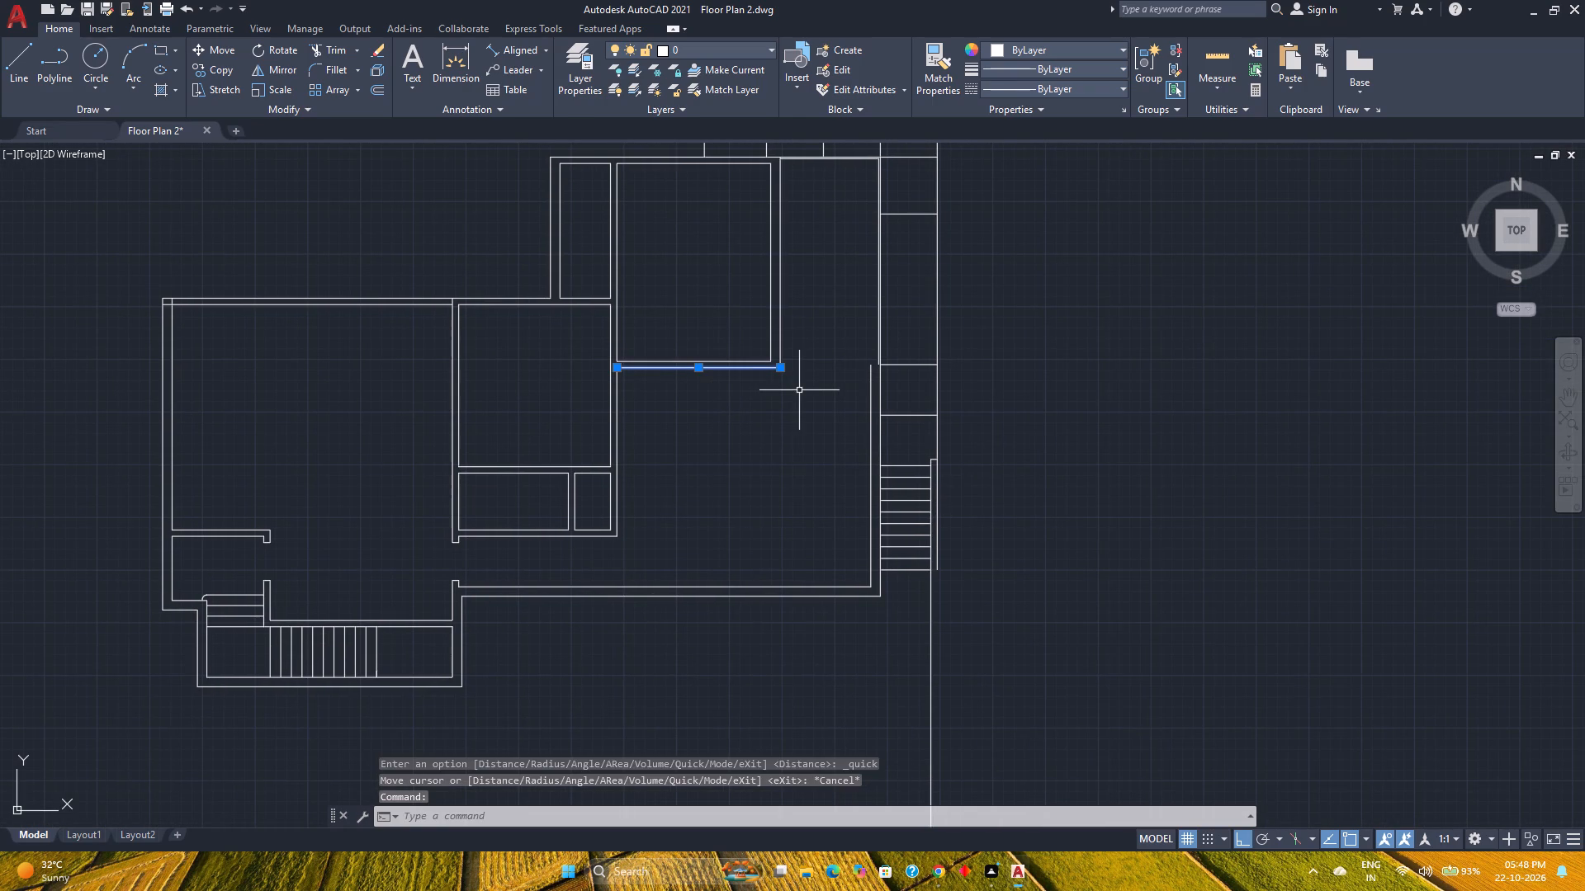
{"action": "key", "text": "Escape"}
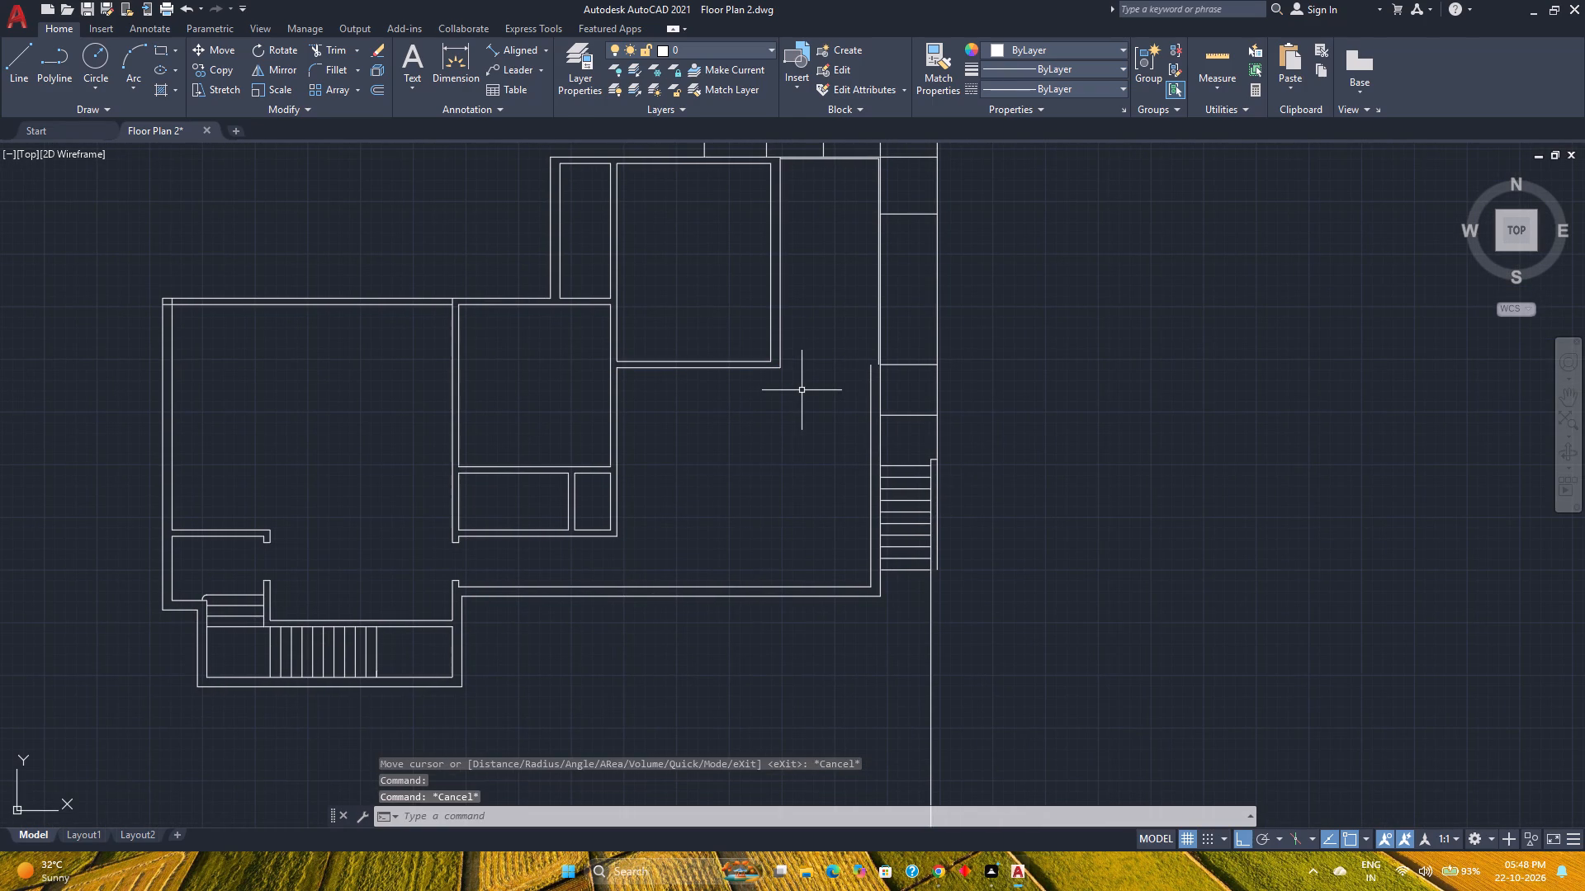
{"action": "scroll", "coordinate": [802, 388], "scroll_direction": "up", "scroll_amount": 2}
{"action": "middle_click_drag", "start_coordinate": [802, 388], "coordinate": [791, 417]}
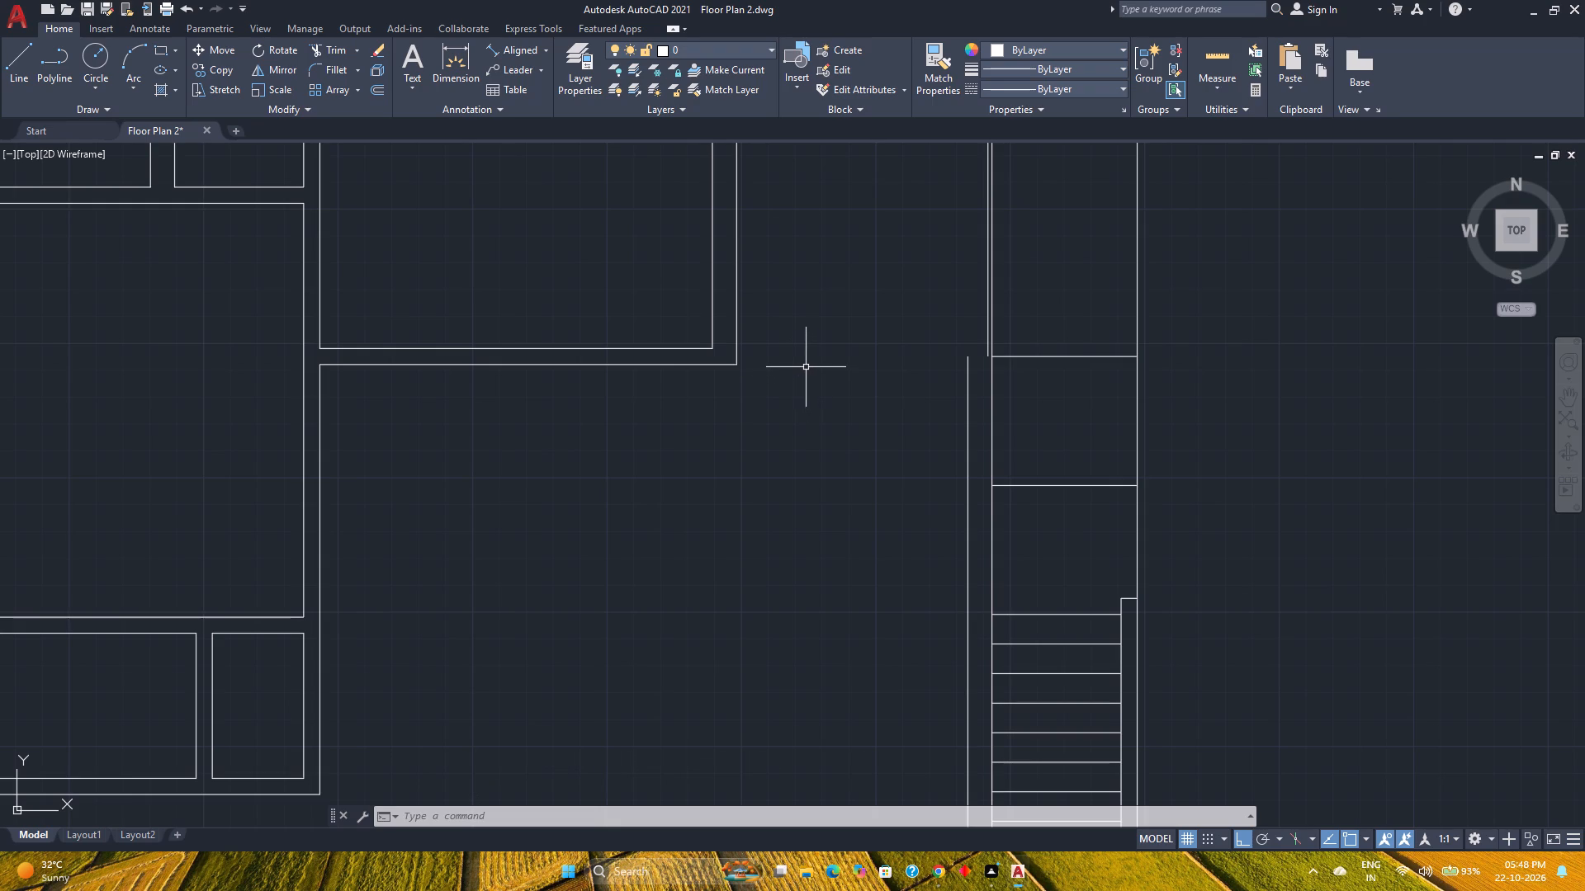
{"action": "left_click", "coordinate": [336, 67]}
{"action": "left_click", "coordinate": [714, 365]}
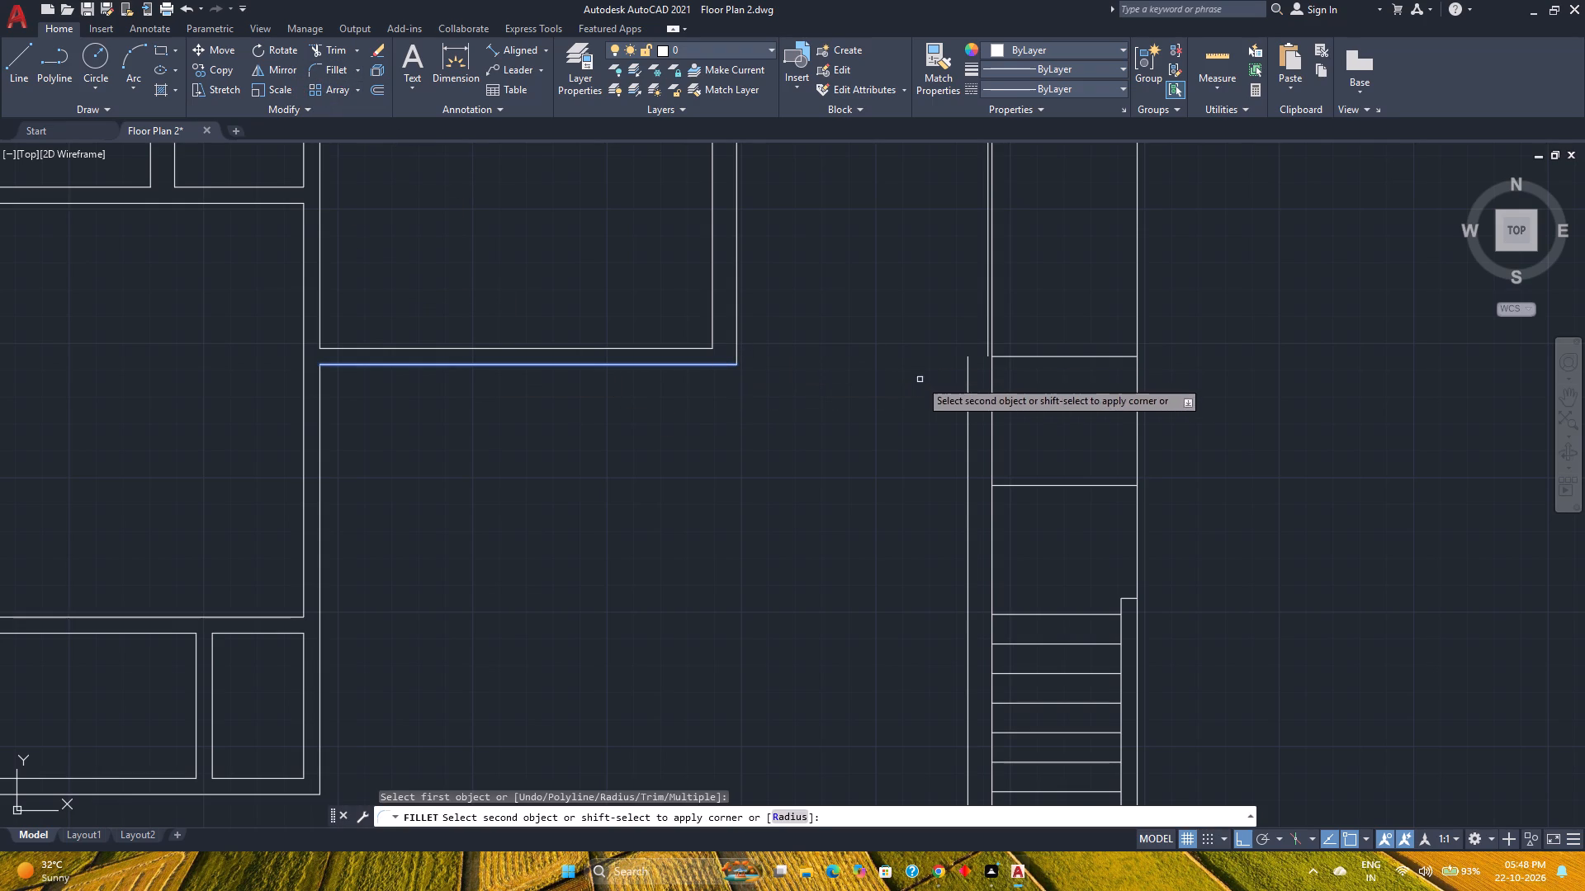
{"action": "left_click", "coordinate": [968, 394]}
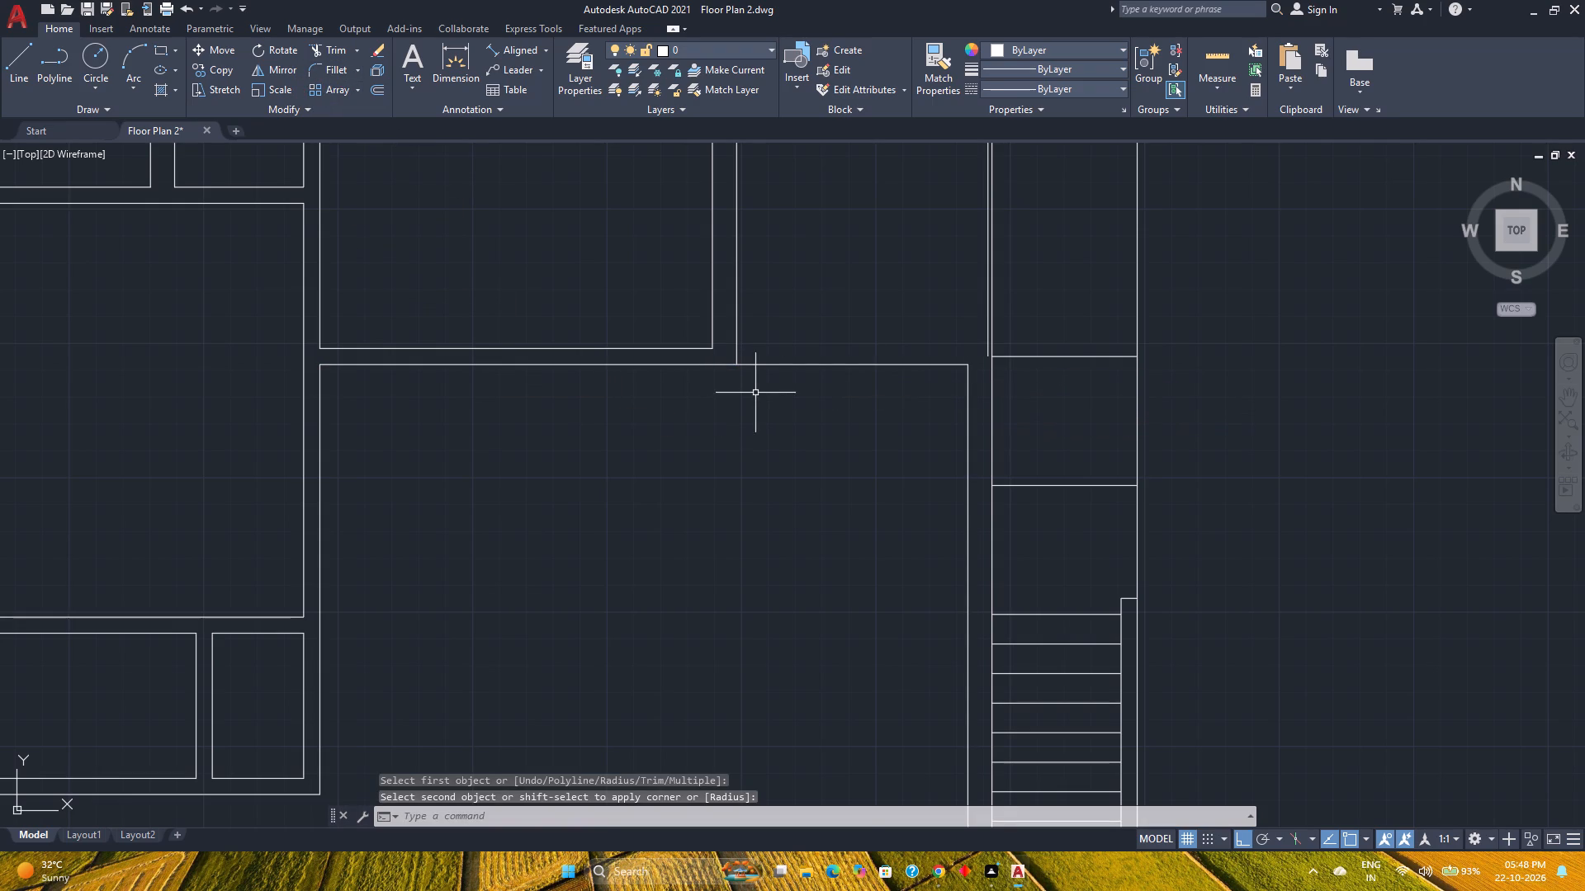
{"action": "key", "text": "Escape"}
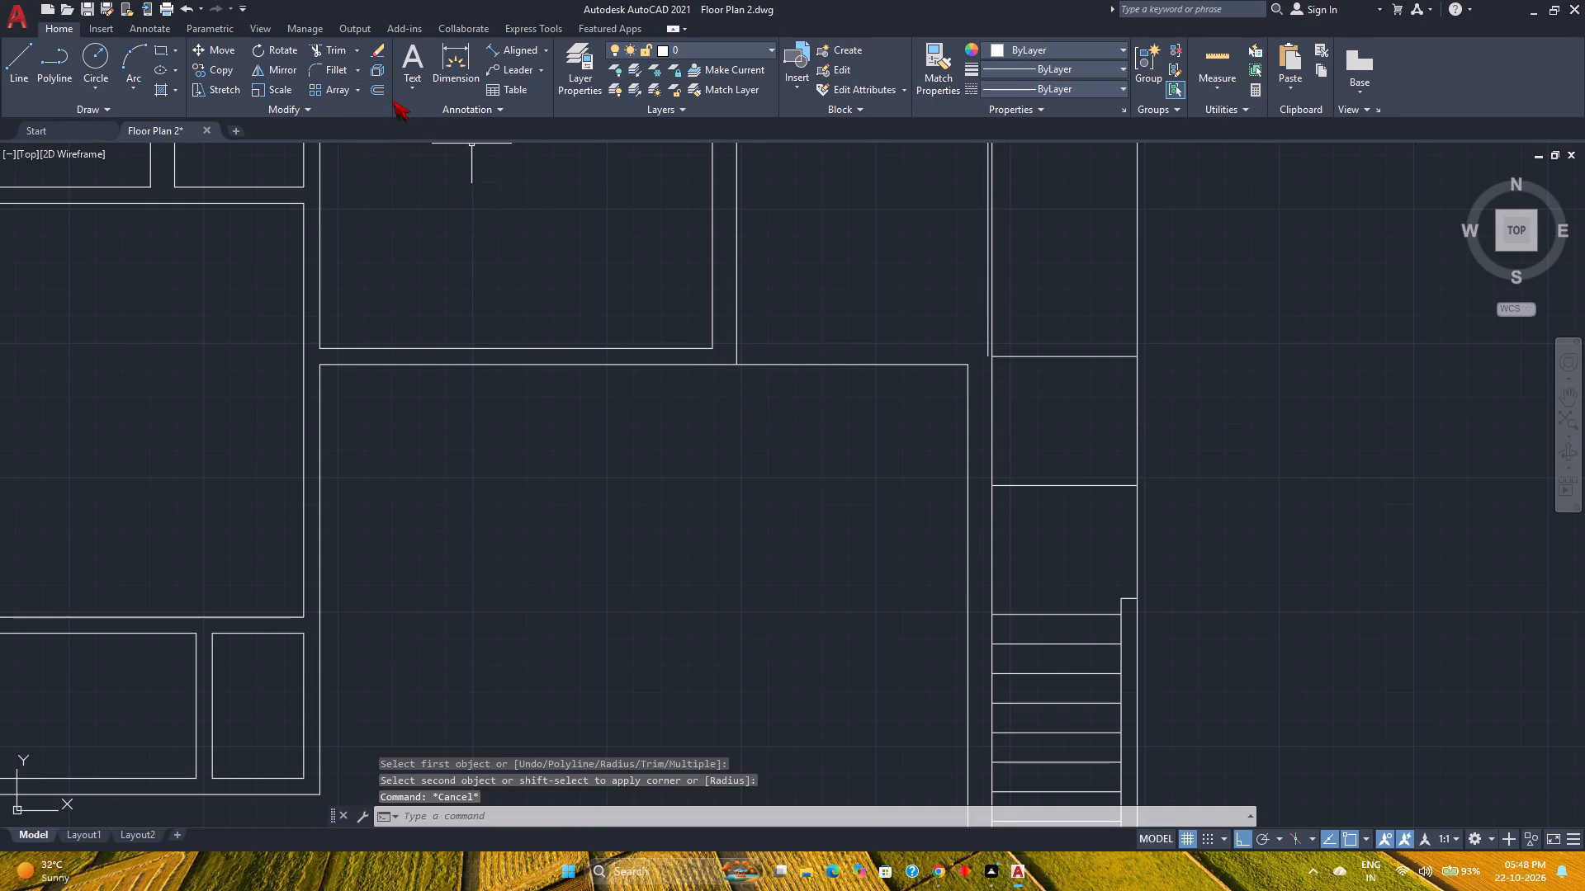
Offset the extended south wall line of the northern room 9" to the north.
{"action": "left_click", "coordinate": [381, 91]}
{"action": "key", "text": "Return"}
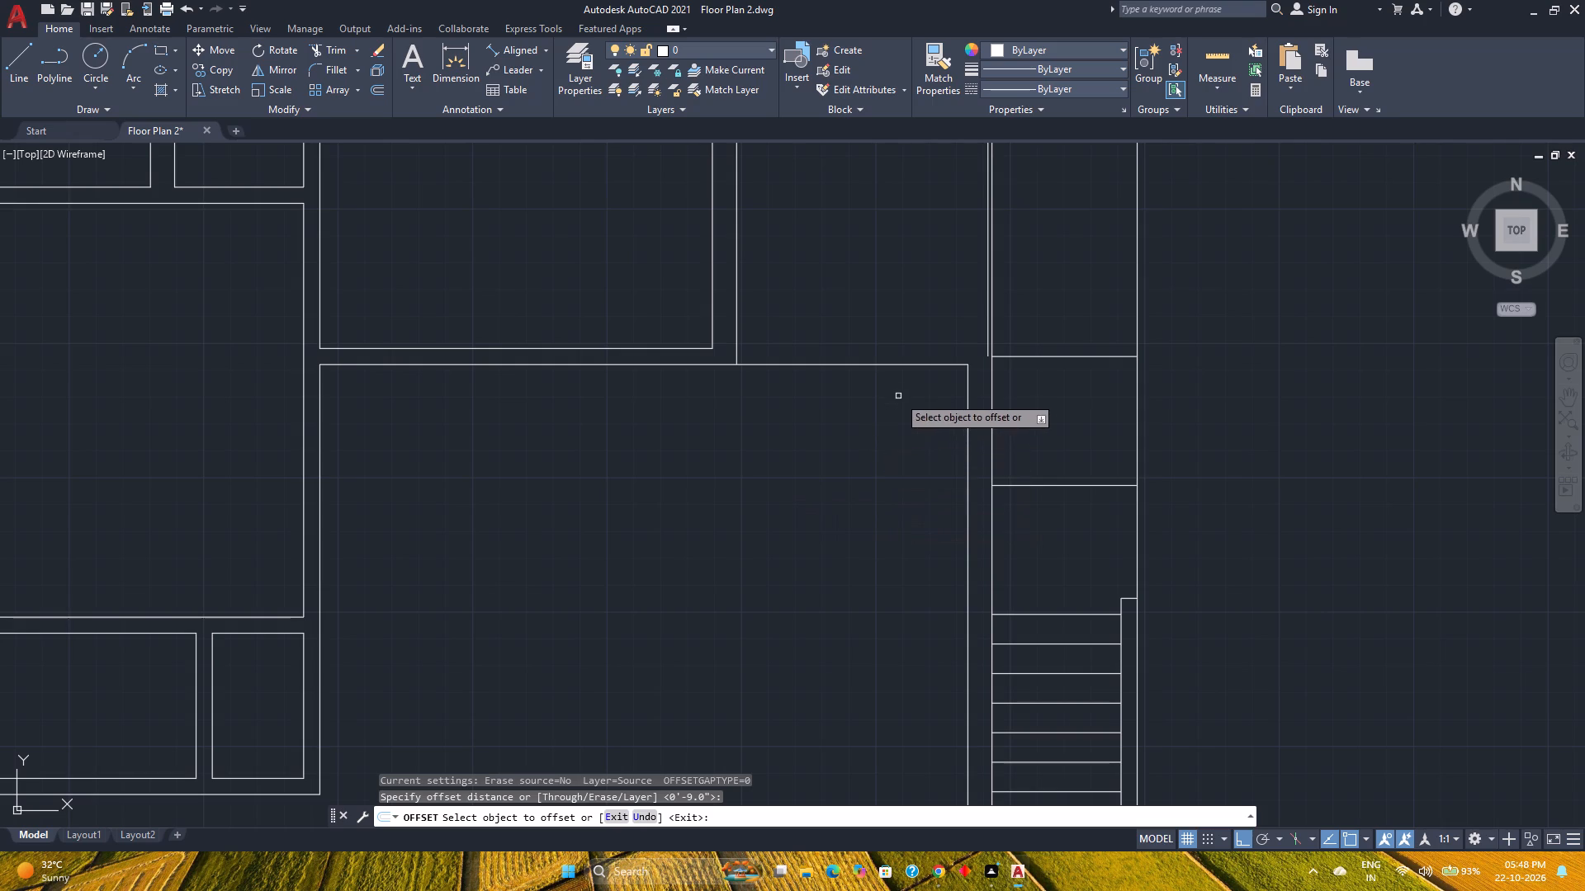
{"action": "left_click", "coordinate": [908, 365]}
{"action": "left_click", "coordinate": [901, 318]}
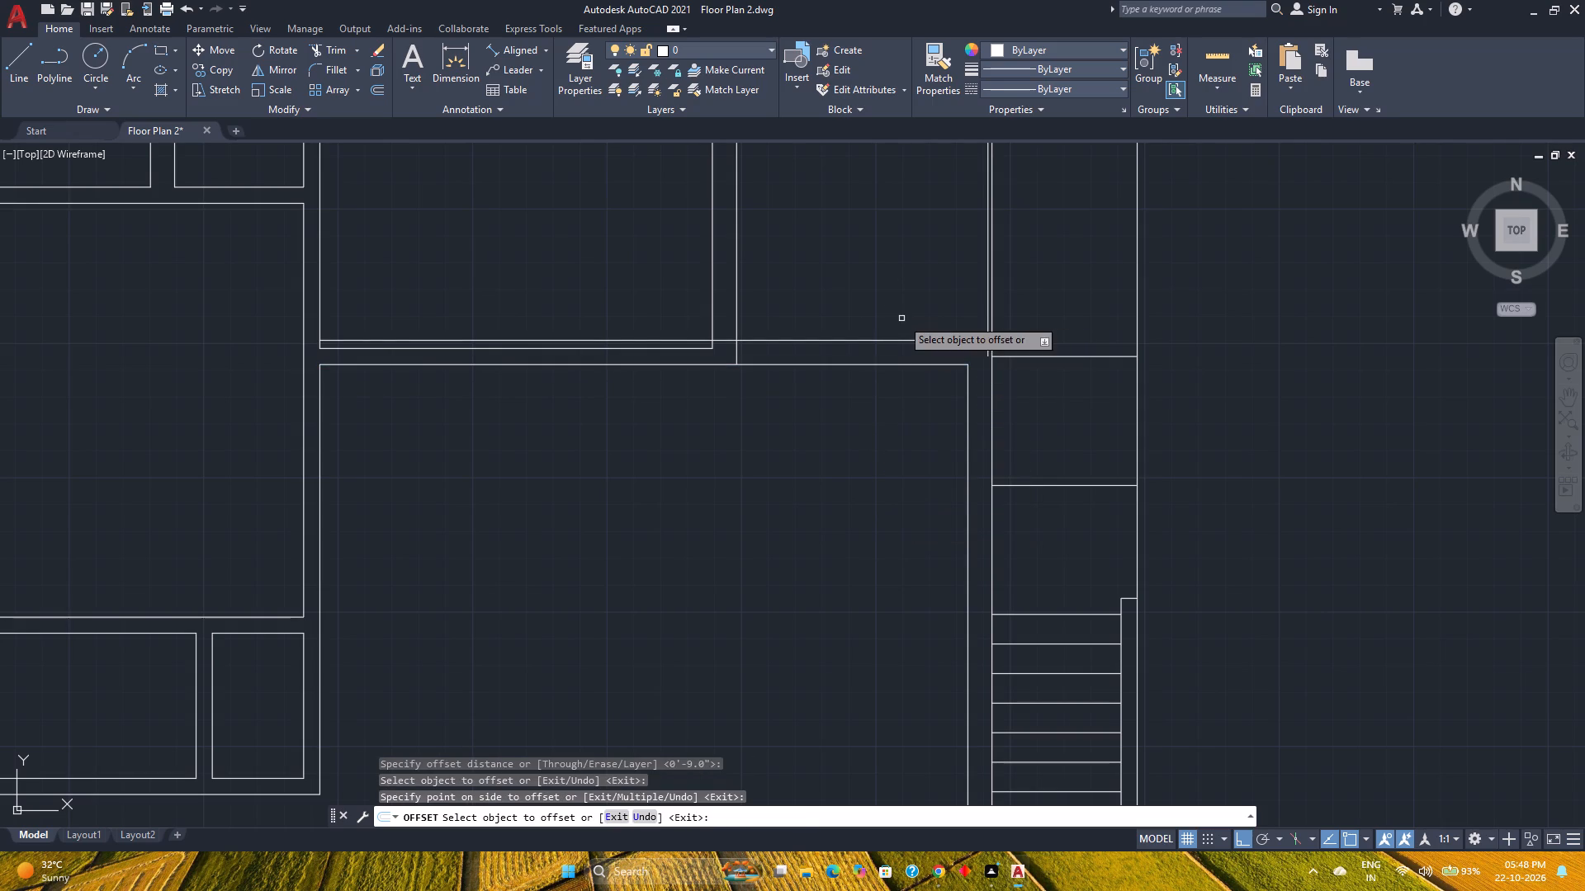
{"action": "key", "text": "Escape"}
Fillet the offset line into sharp corners with the northeast space's east line and the northern room's outer east wall line.
{"action": "left_click", "coordinate": [319, 75]}
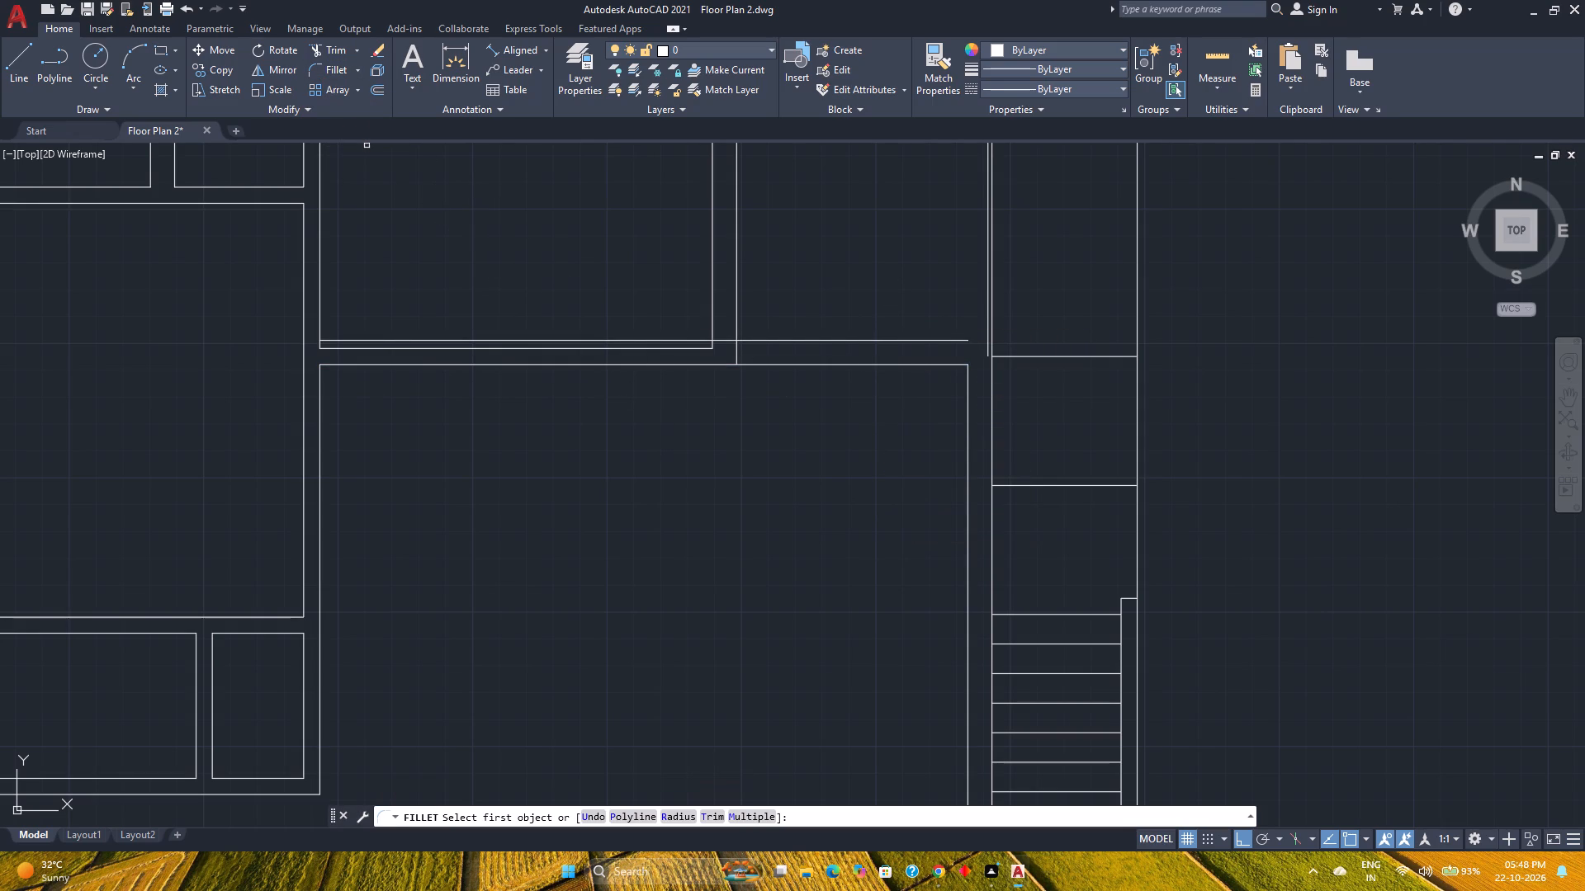
{"action": "left_click", "coordinate": [897, 340]}
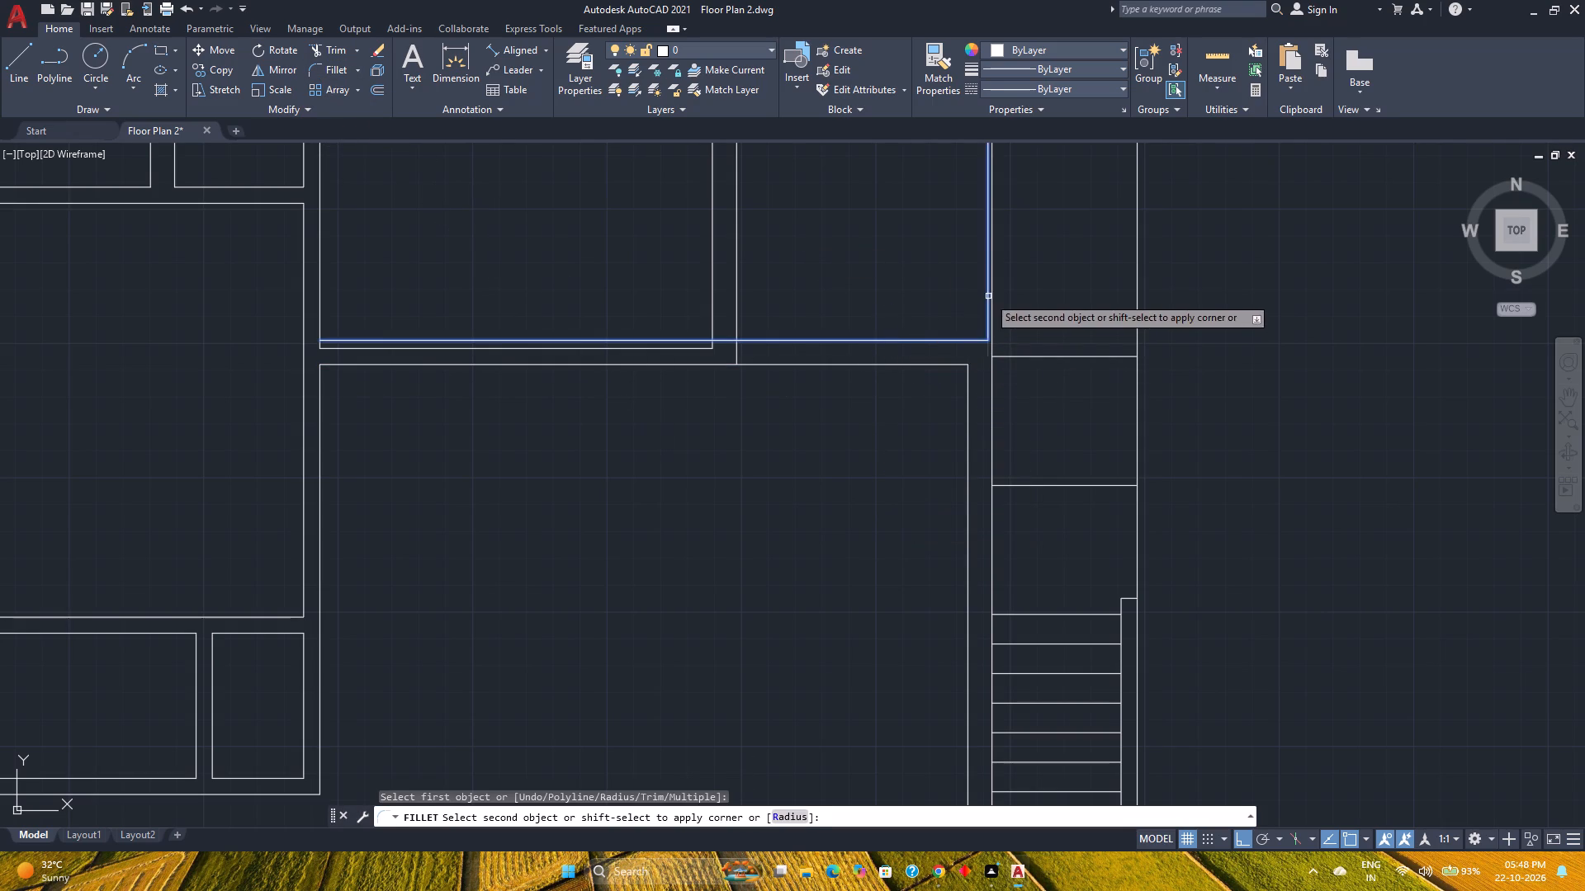
{"action": "left_click", "coordinate": [988, 296]}
{"action": "left_click", "coordinate": [332, 73]}
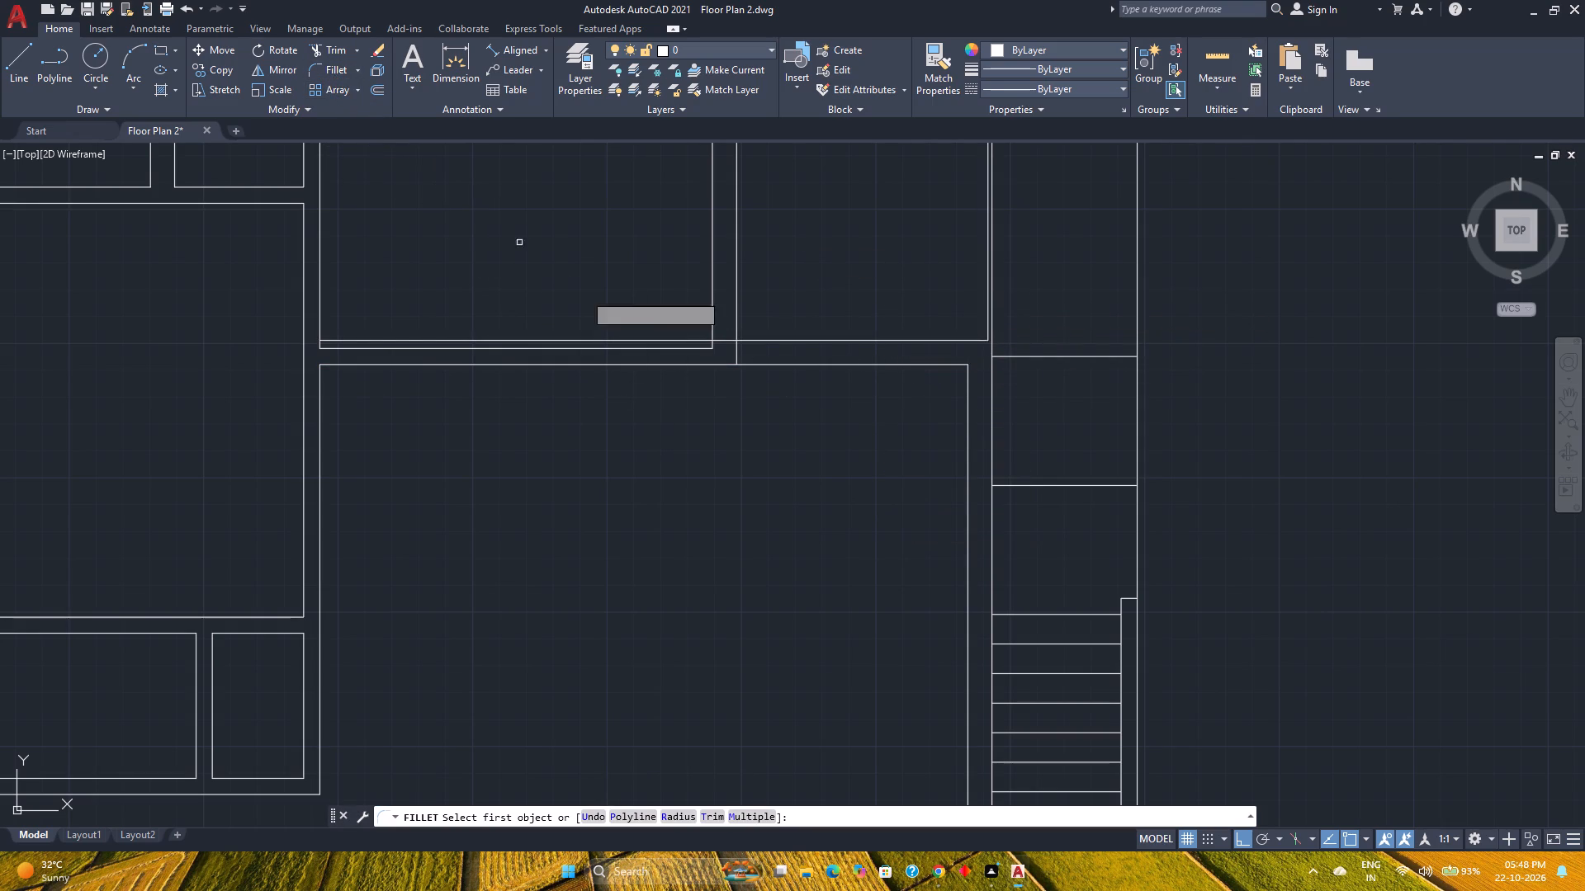
{"action": "left_click", "coordinate": [736, 293]}
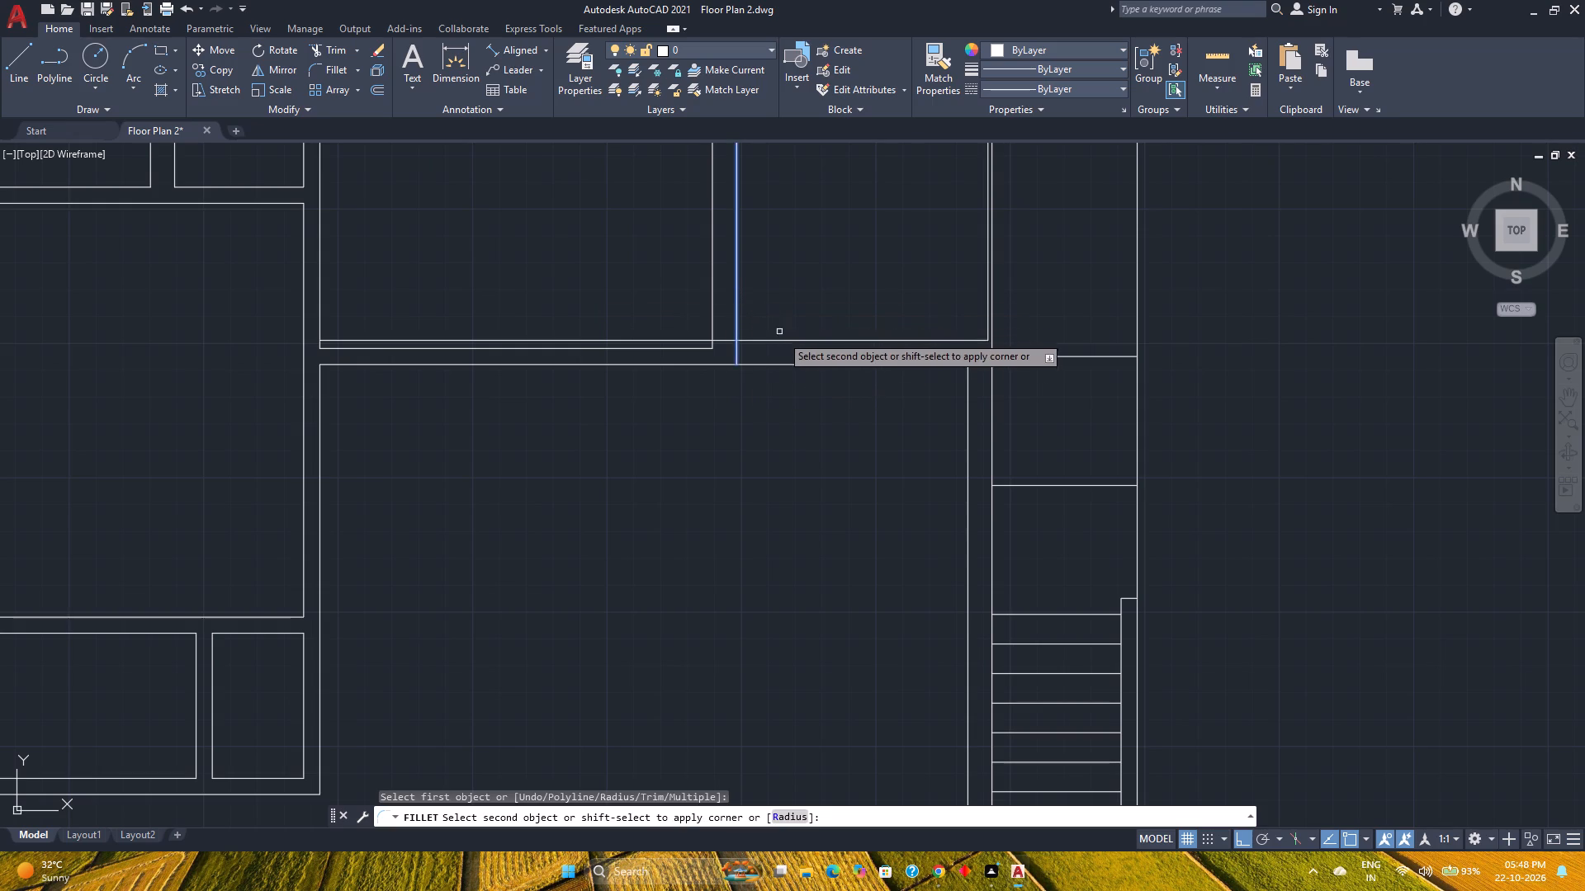
{"action": "left_click", "coordinate": [785, 340]}
{"action": "key", "text": "Escape"}
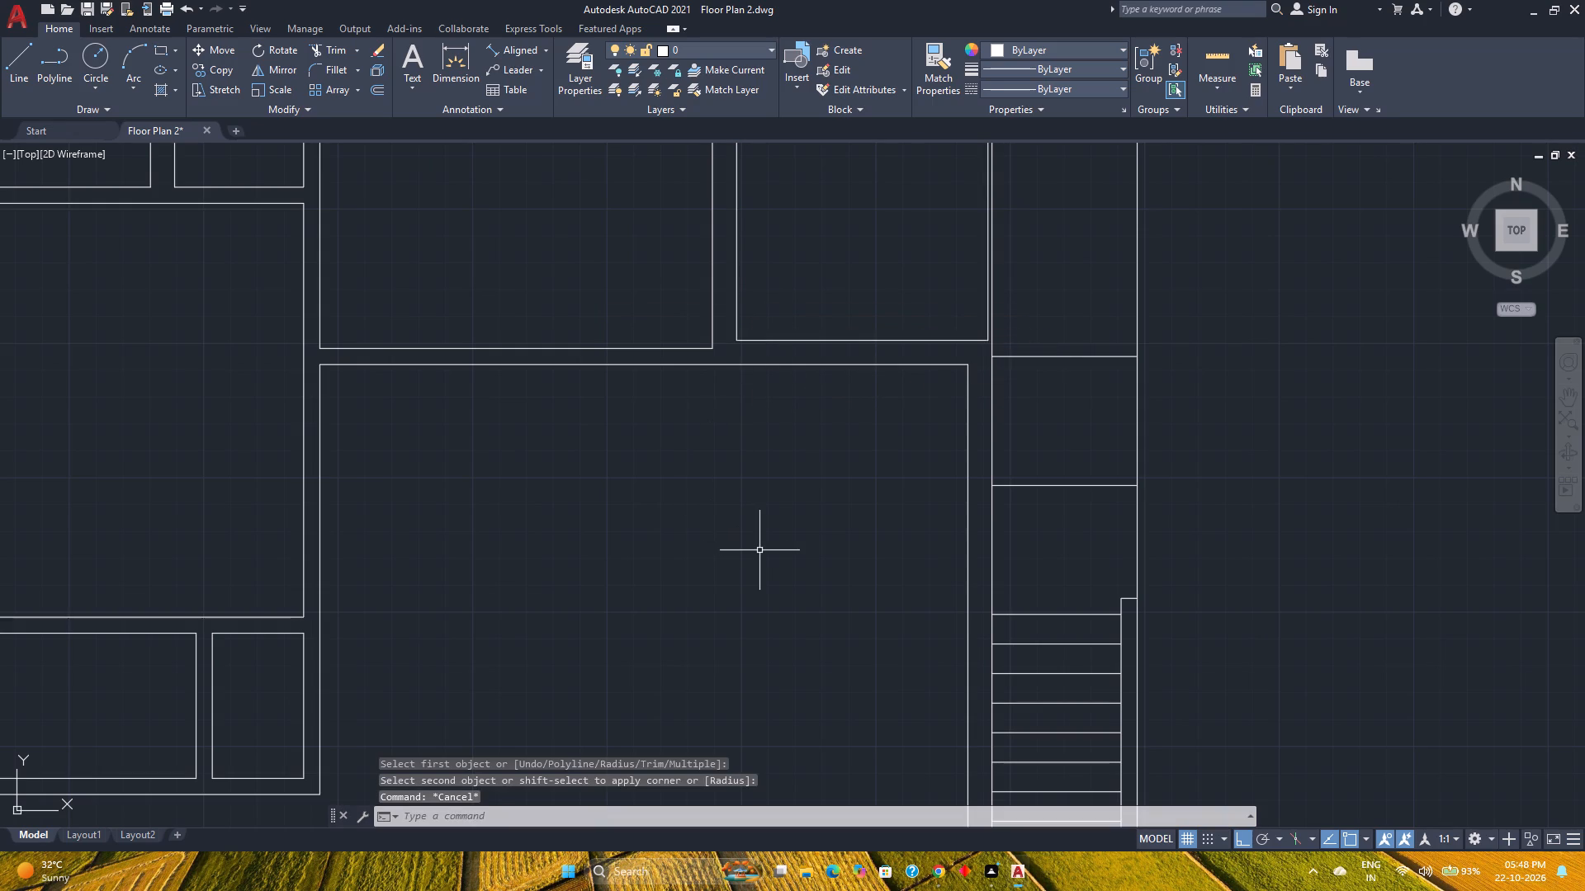
Save the drawing.
{"action": "key", "text": "ctrl+s"}
Offset the west wall line of the newly enclosed southeast space 4' to the east.
{"action": "scroll", "coordinate": [771, 547], "scroll_direction": "down", "scroll_amount": 2}
{"action": "middle_click_drag", "start_coordinate": [772, 547], "coordinate": [857, 447]}
{"action": "middle_click", "coordinate": [857, 447]}
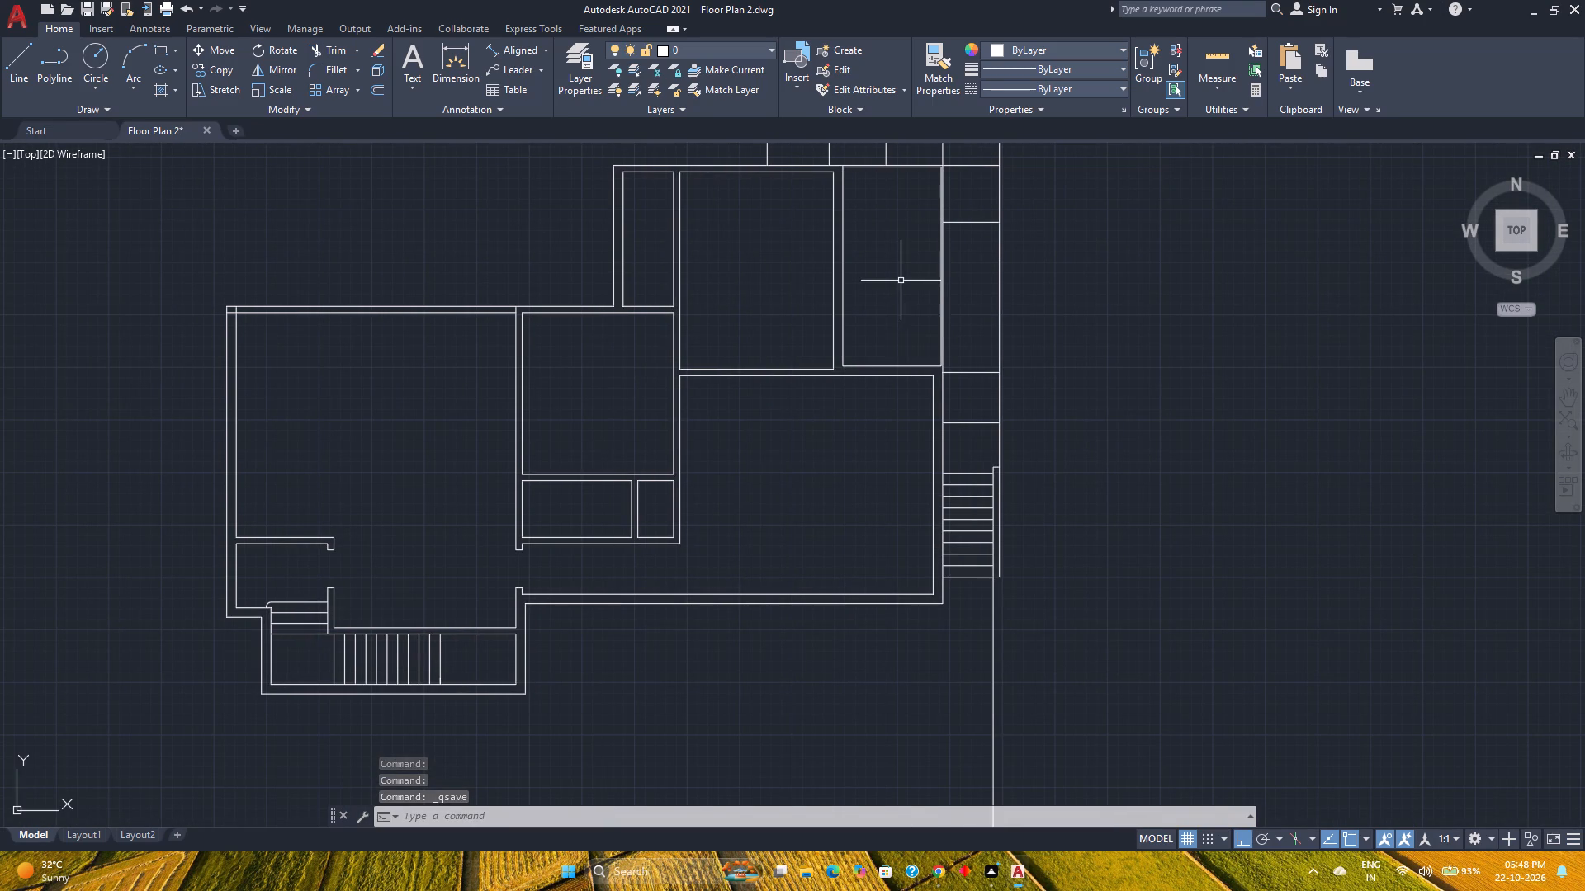
{"action": "scroll", "coordinate": [789, 474], "scroll_direction": "down", "scroll_amount": 1}
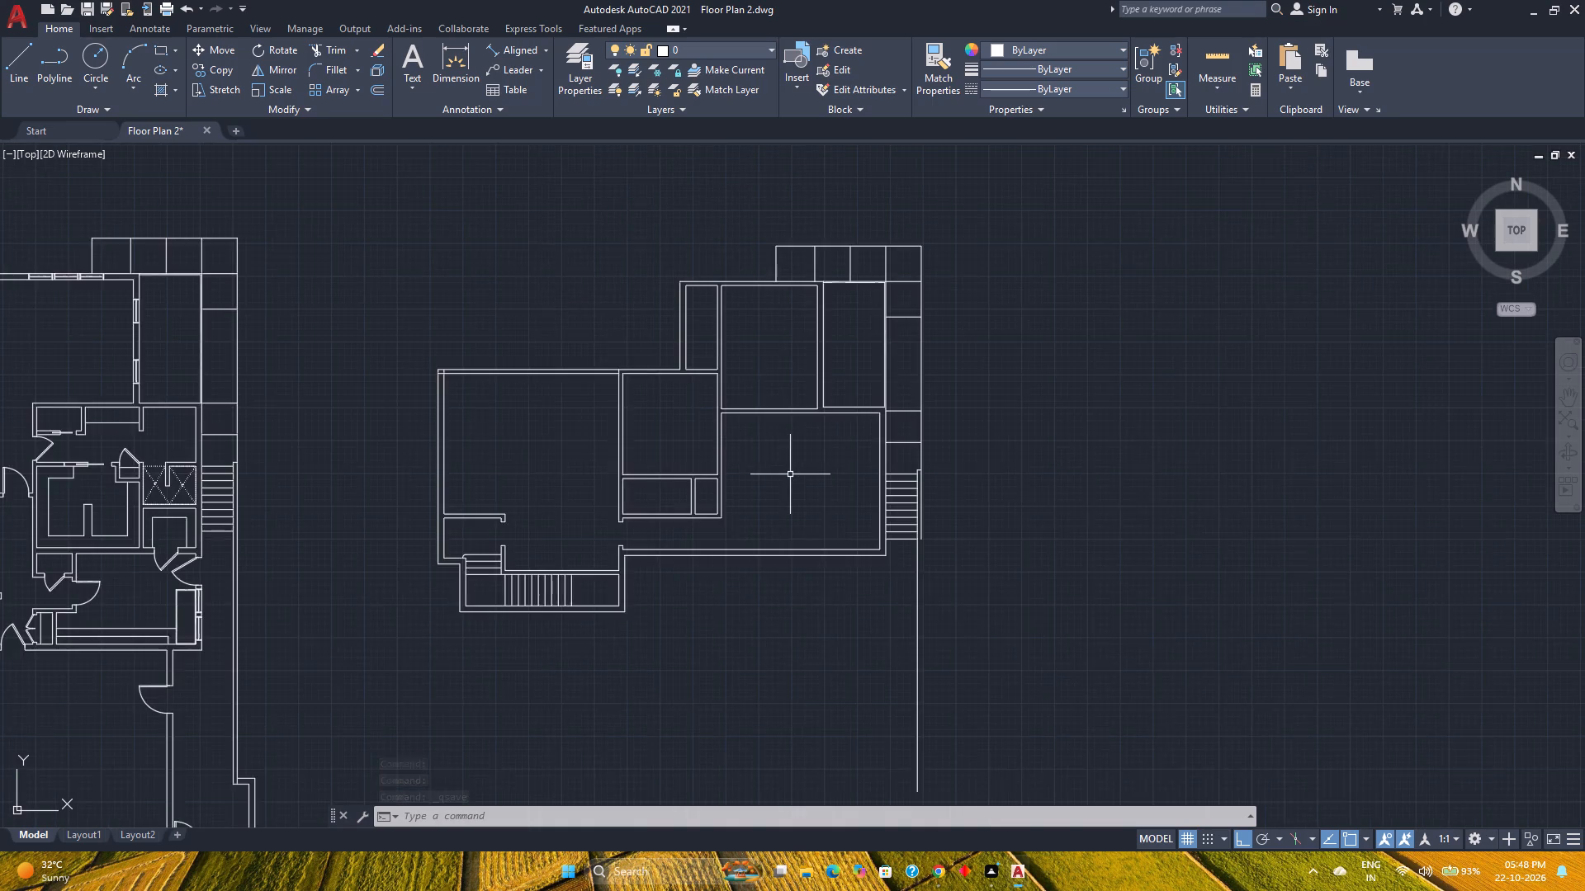
{"action": "scroll", "coordinate": [790, 474], "scroll_direction": "down", "scroll_amount": 2}
{"action": "middle_click_drag", "start_coordinate": [790, 474], "coordinate": [808, 448]}
{"action": "middle_click", "coordinate": [808, 448]}
{"action": "scroll", "coordinate": [829, 452], "scroll_direction": "up", "scroll_amount": 2}
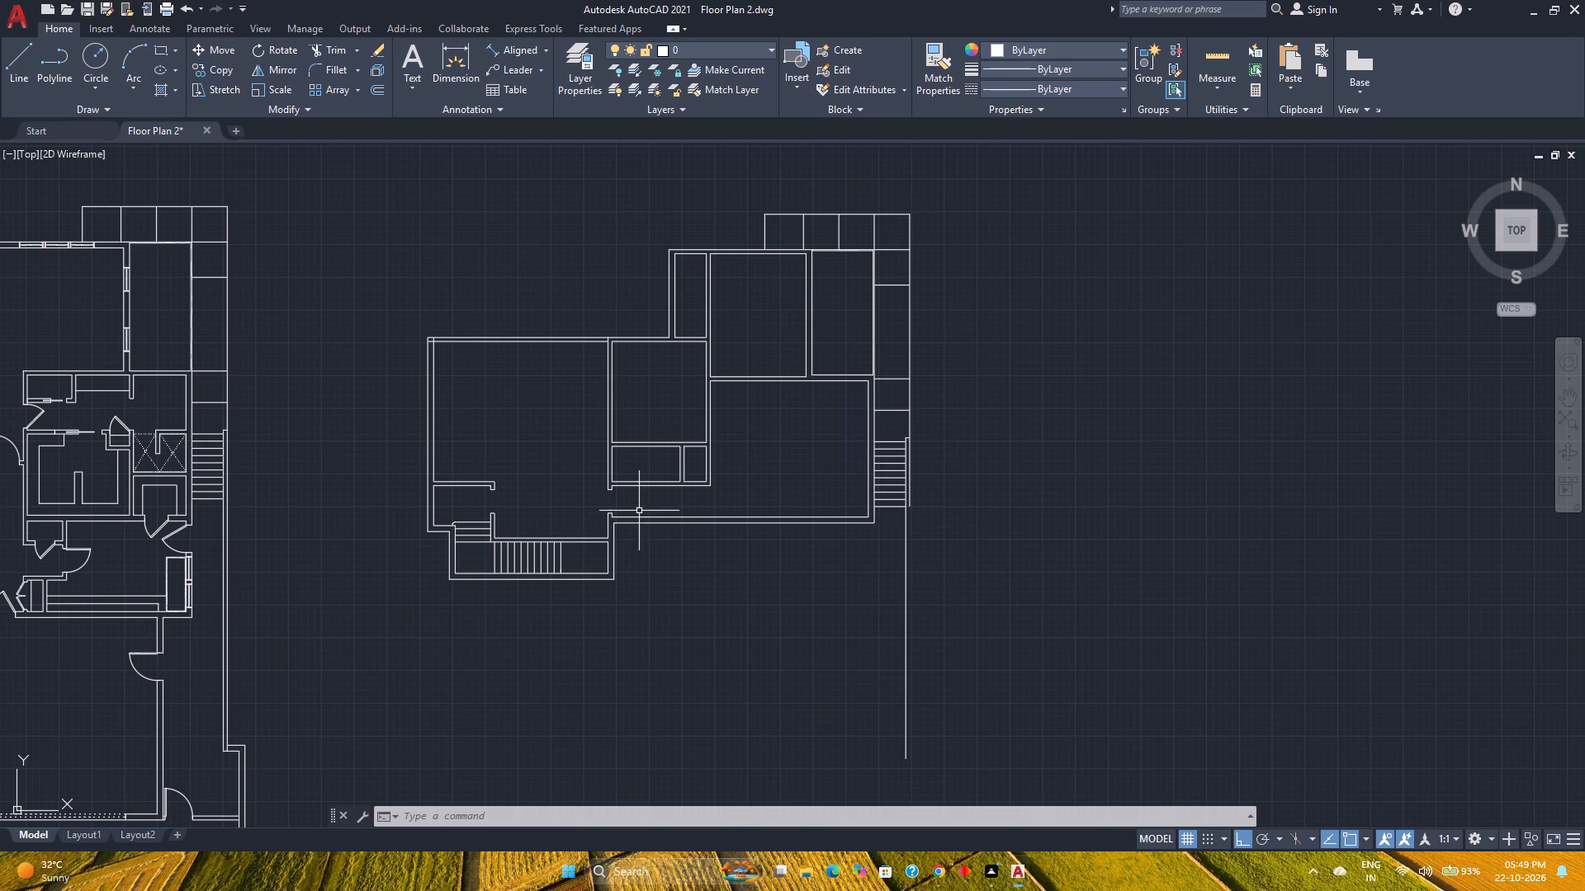
{"action": "left_click", "coordinate": [373, 87]}
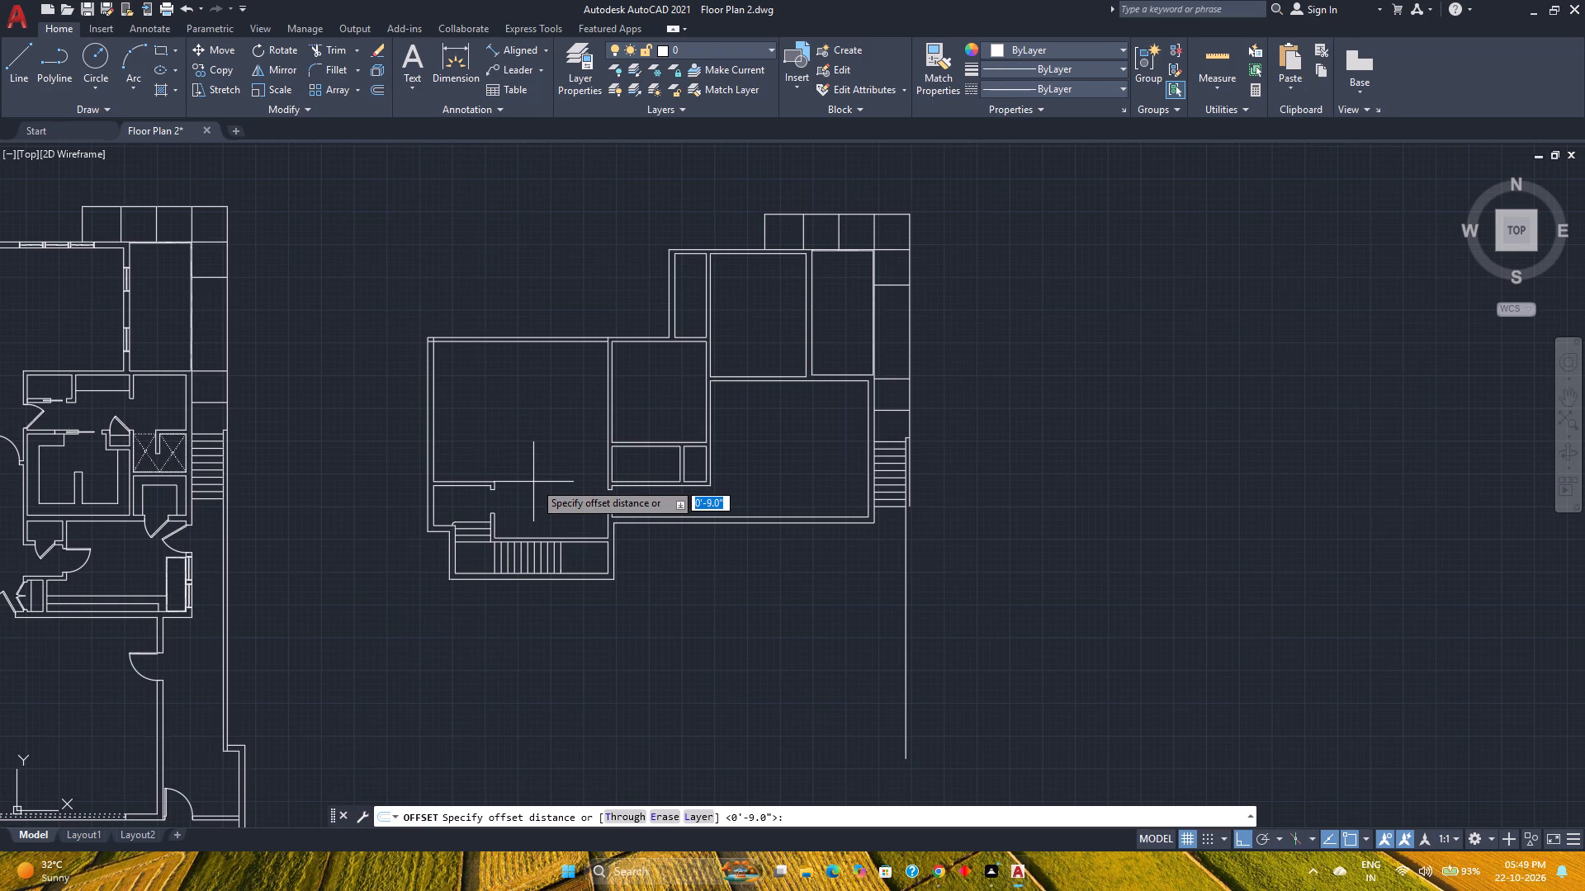
{"action": "type", "text": "4'"}
{"action": "key", "text": "Return"}
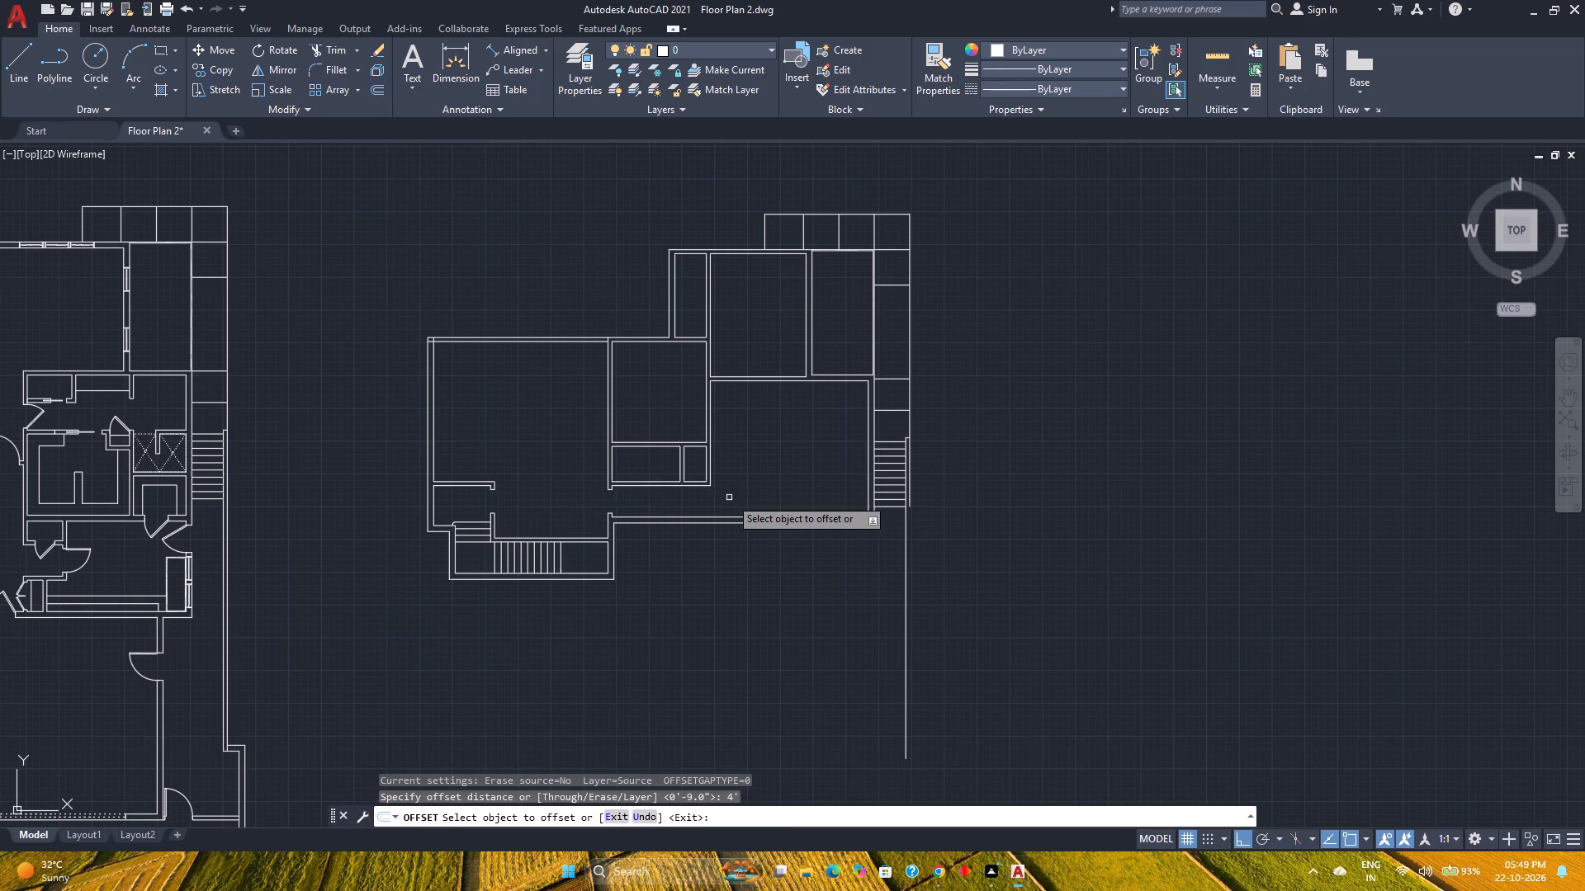
{"action": "scroll", "coordinate": [750, 503], "scroll_direction": "up", "scroll_amount": 2}
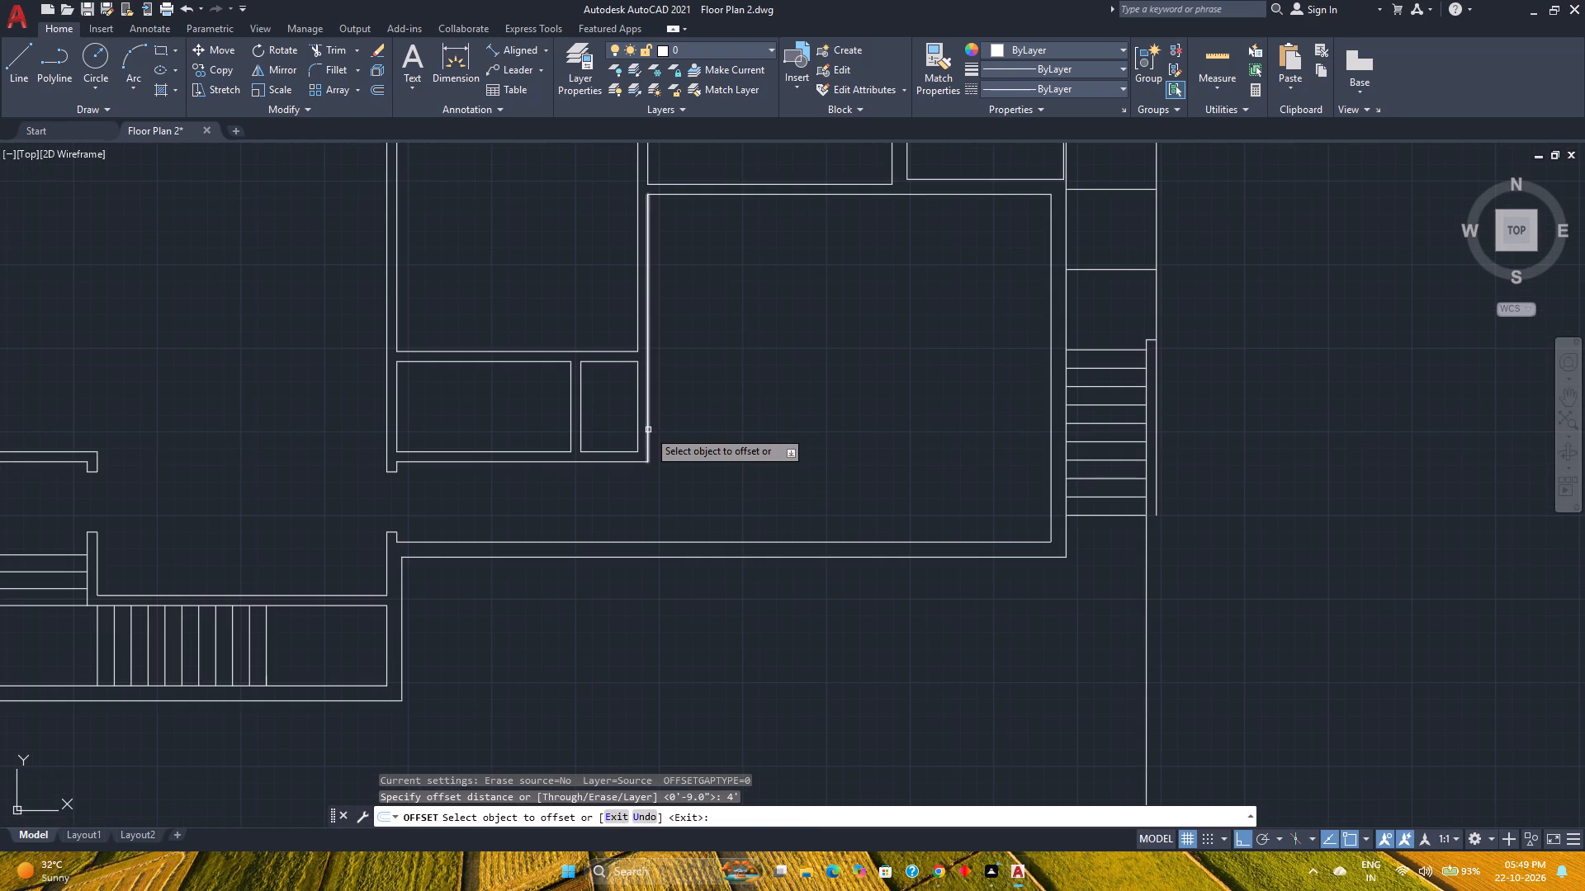
{"action": "left_click", "coordinate": [648, 430]}
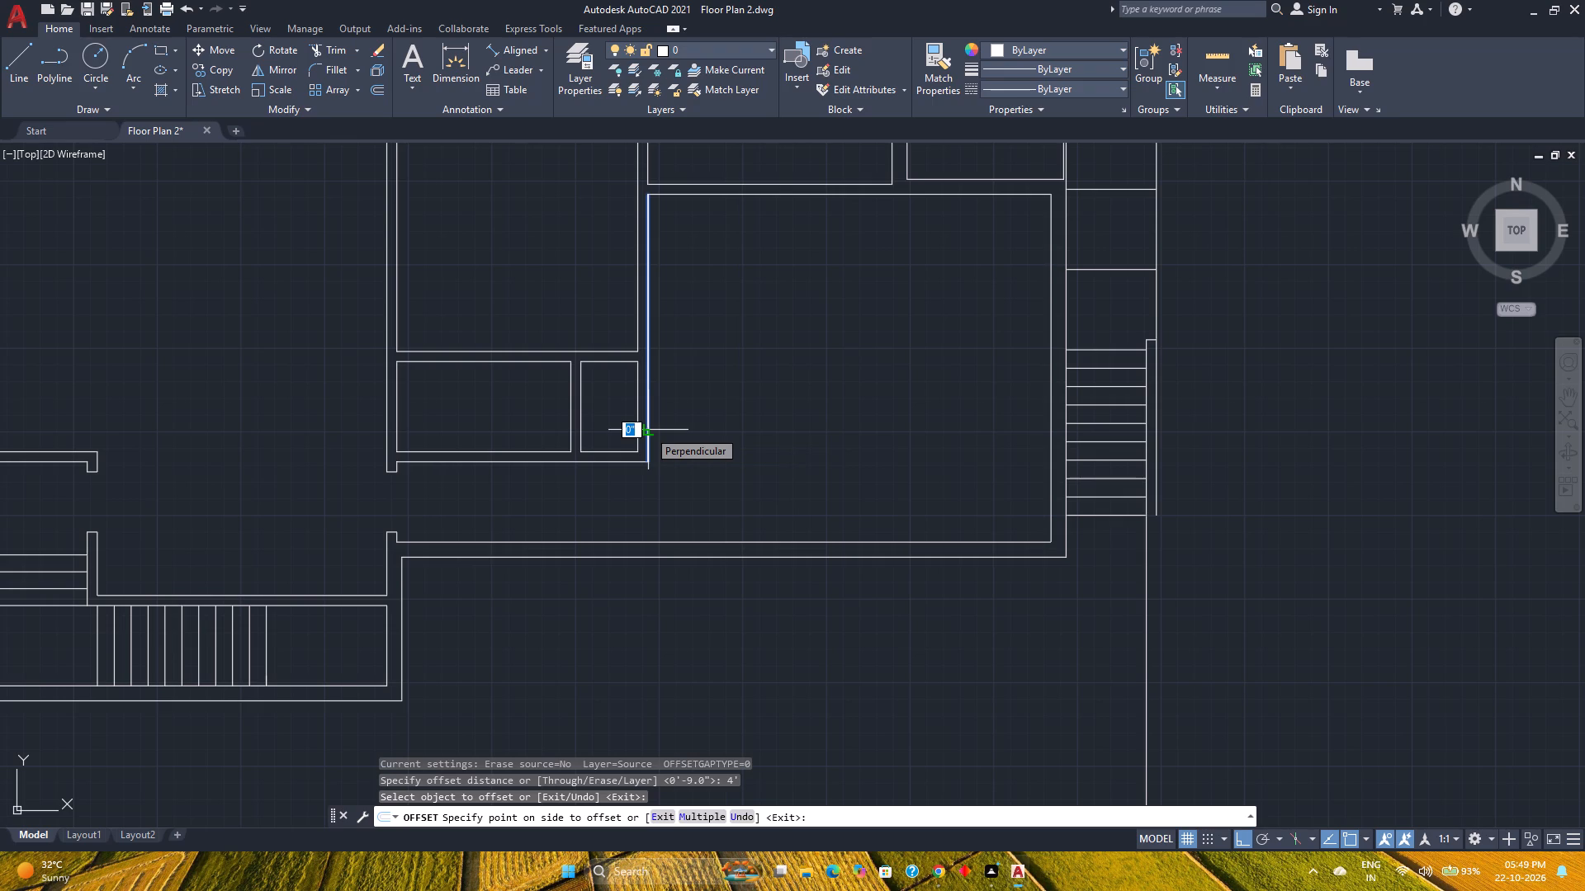
{"action": "left_click", "coordinate": [743, 431]}
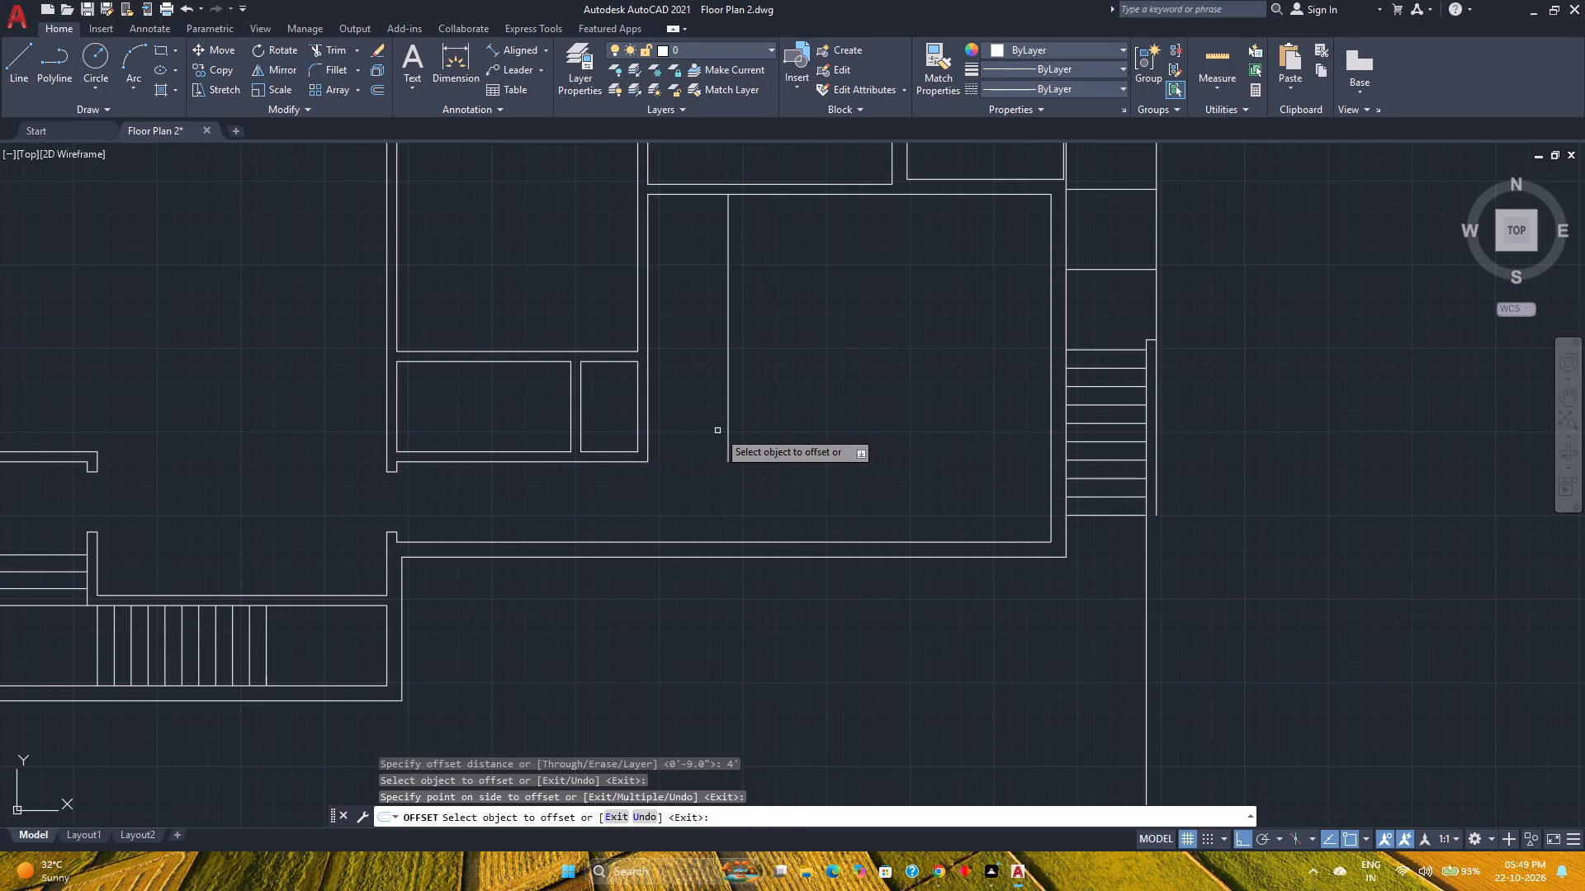
Offset the new vertical line 6" to the east to give the partition wall its thickness.
{"action": "left_click", "coordinate": [726, 428]}
{"action": "key", "text": "6"}
{"action": "key", "text": "Return"}
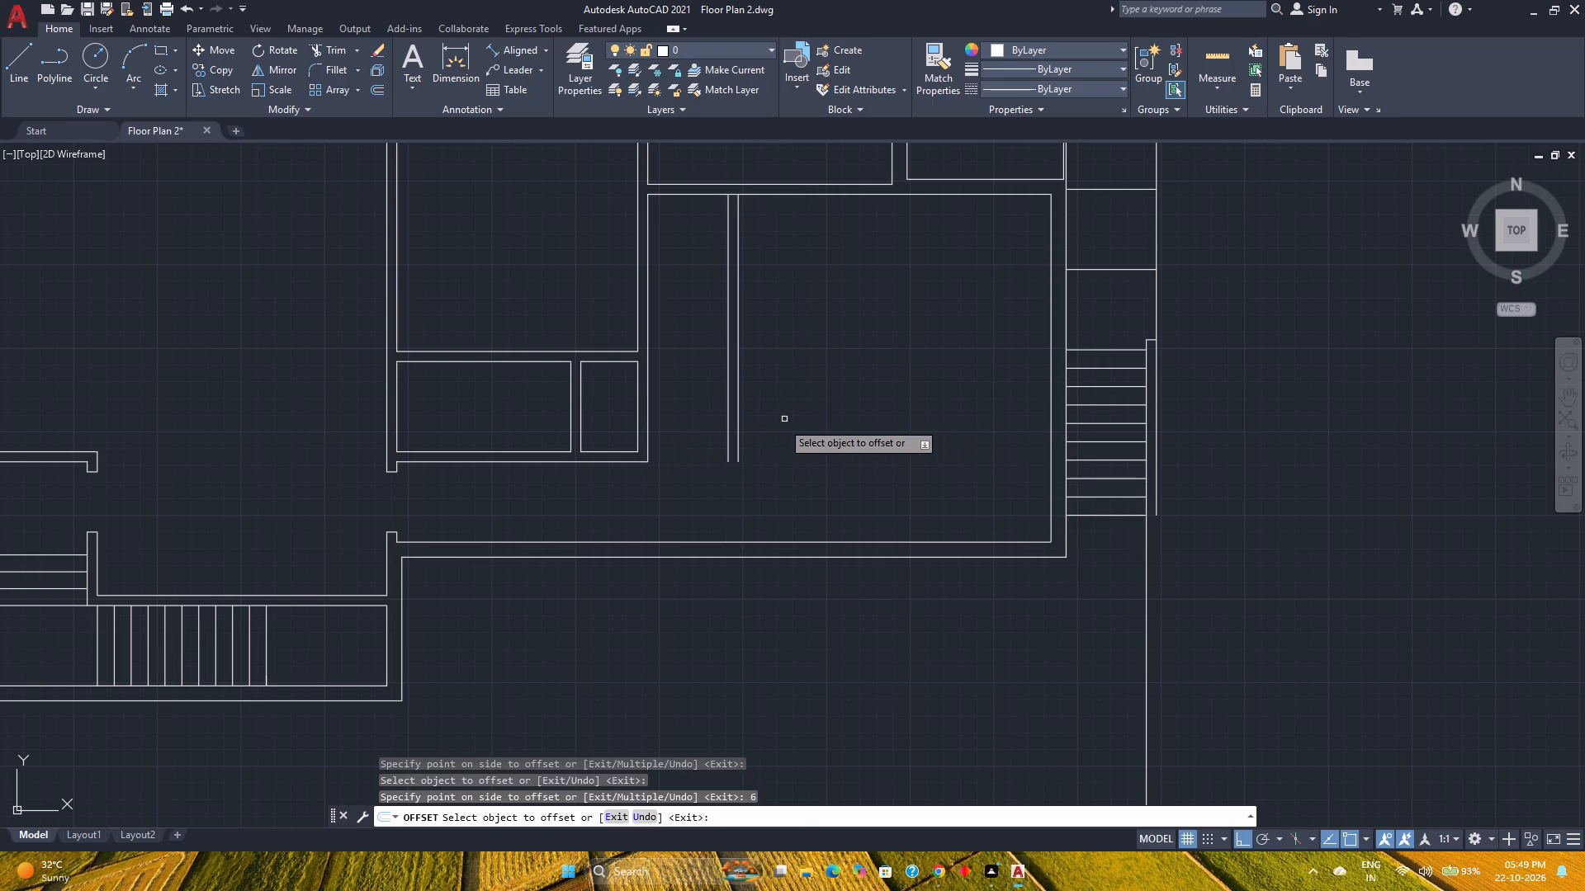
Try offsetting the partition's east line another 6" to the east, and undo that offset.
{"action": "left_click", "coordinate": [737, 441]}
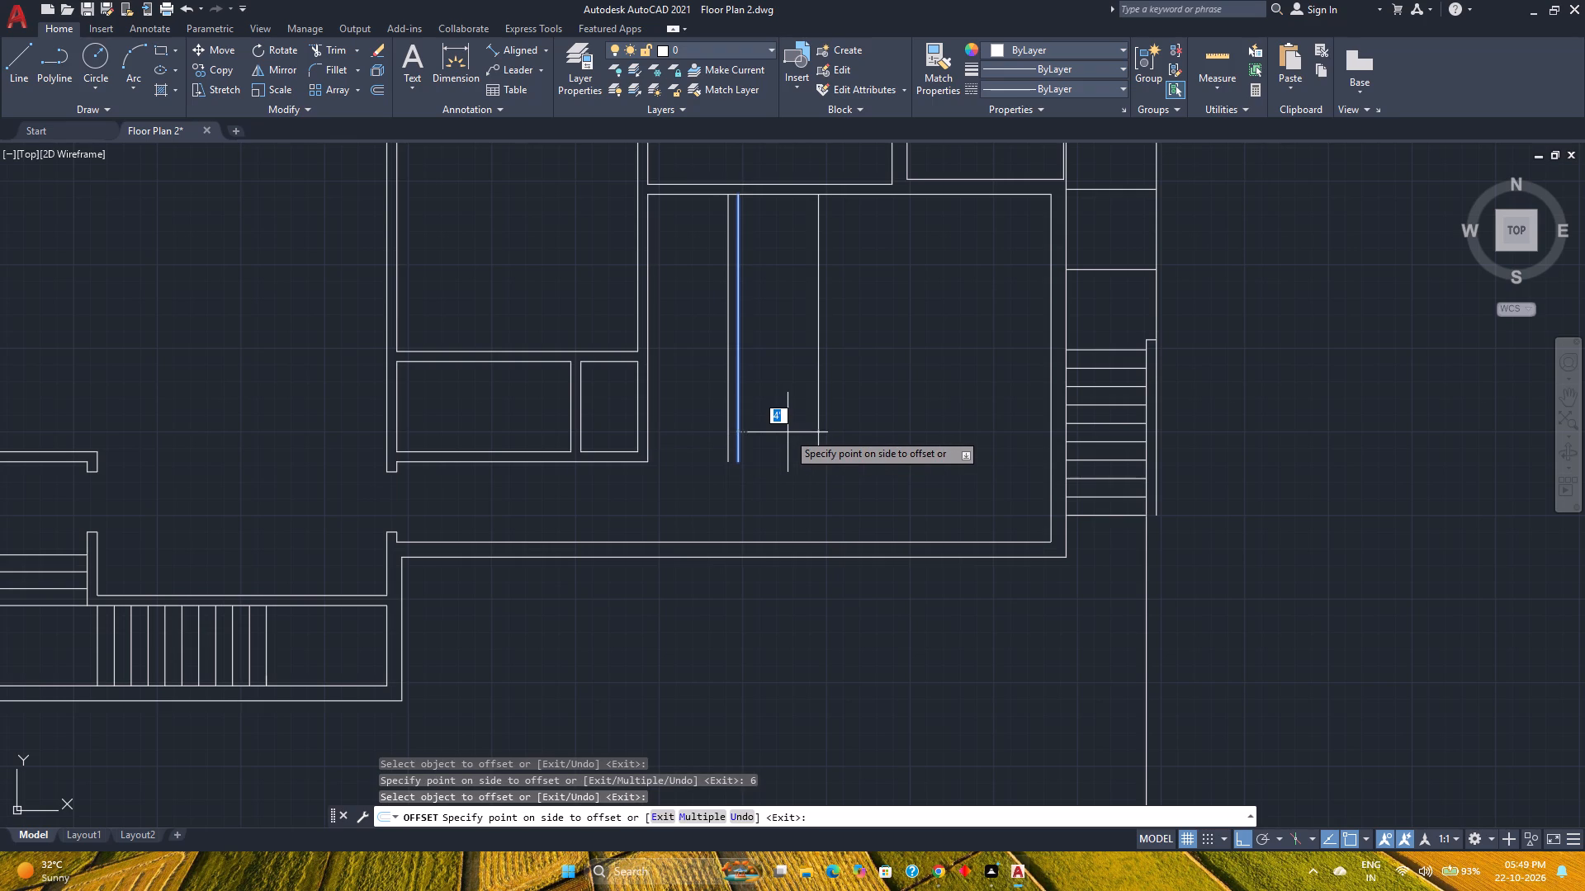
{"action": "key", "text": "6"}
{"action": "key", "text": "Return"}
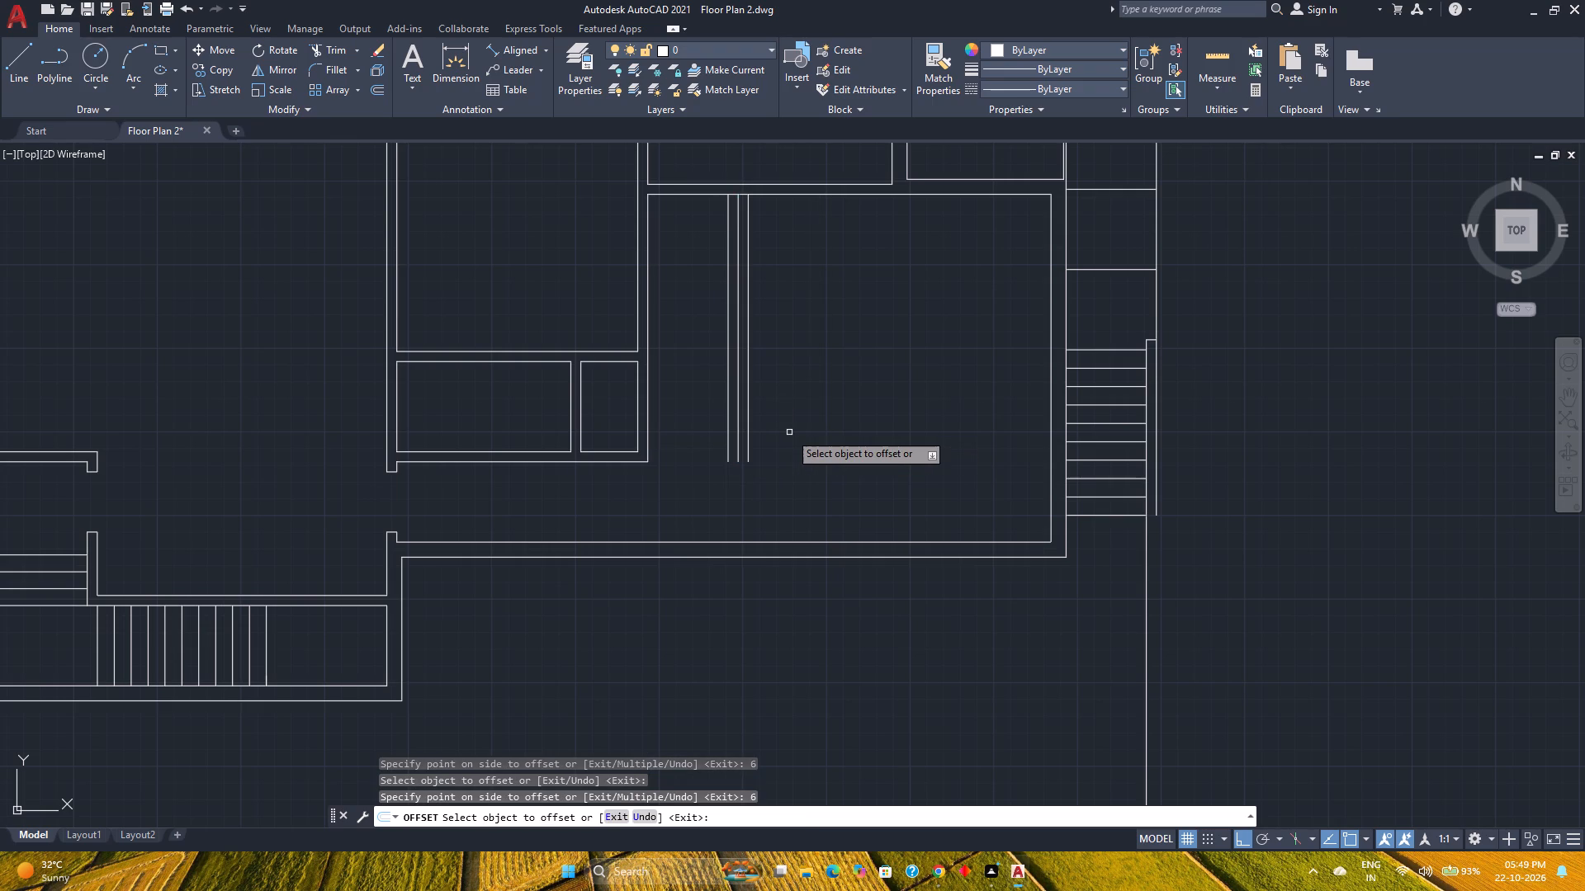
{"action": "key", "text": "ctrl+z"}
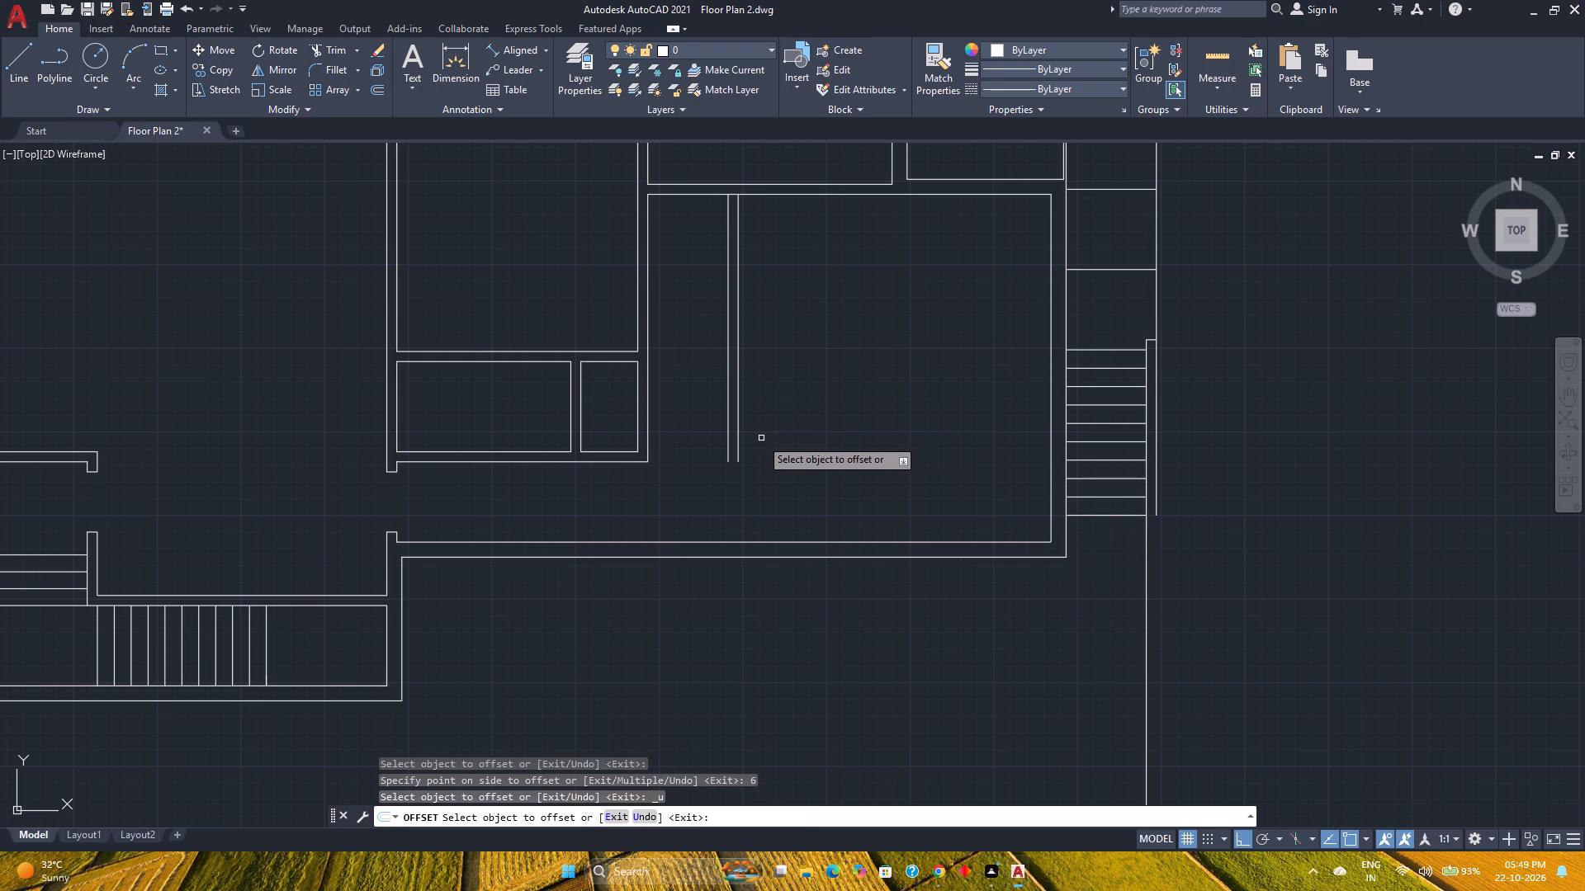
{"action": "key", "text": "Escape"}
Extend both partition wall lines south to the inner line of the south wall.
{"action": "type", "text": "tr"}
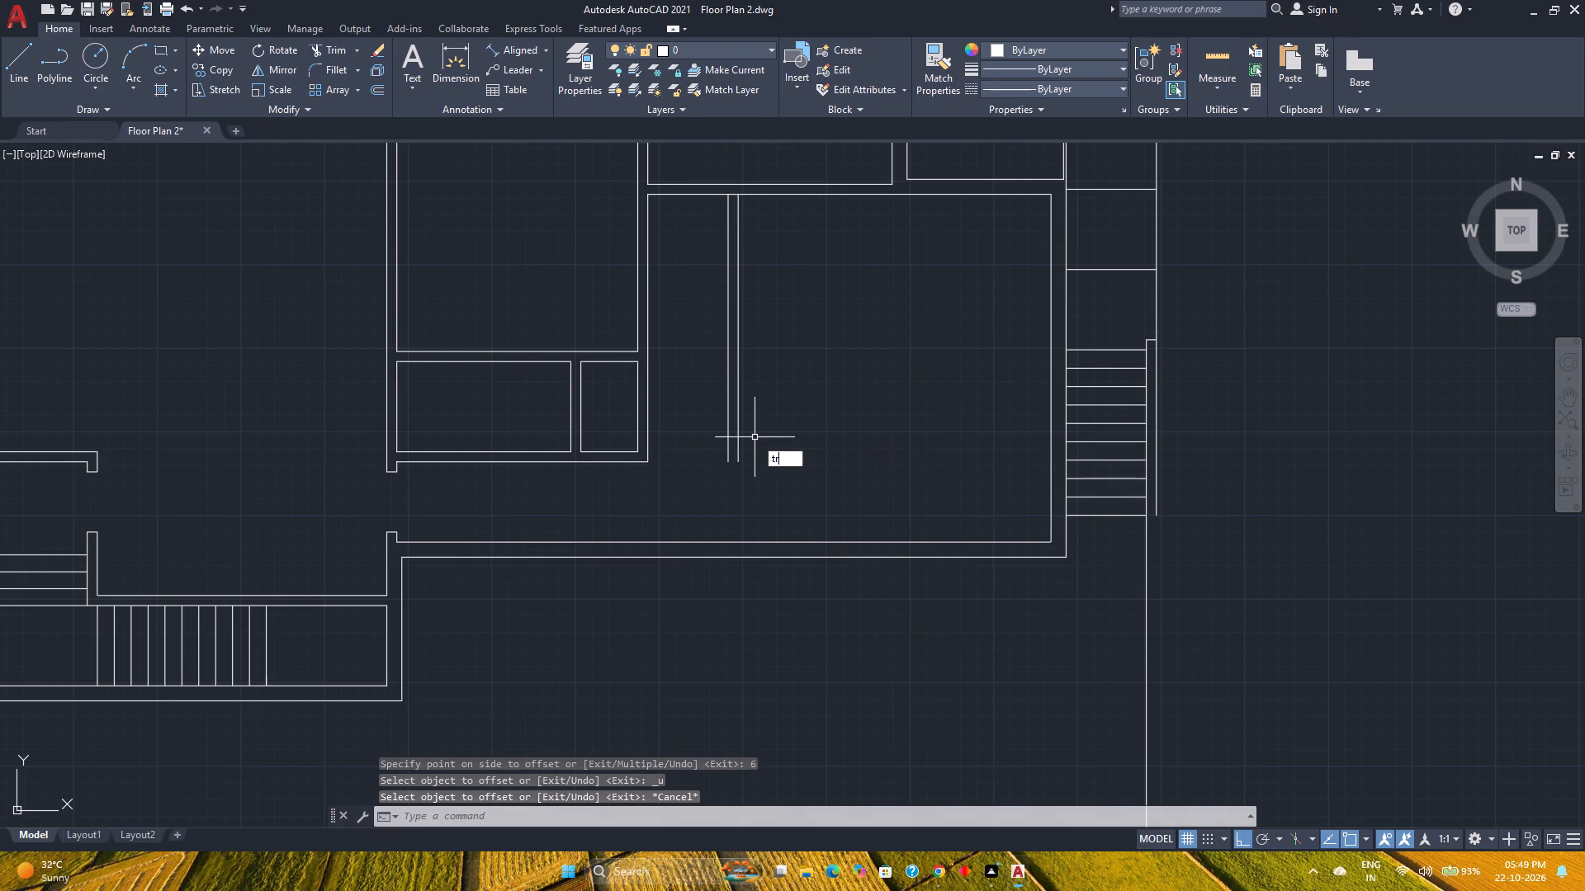
{"action": "key", "text": "Return"}
{"action": "left_click", "coordinate": [755, 439], "text": "shift"}
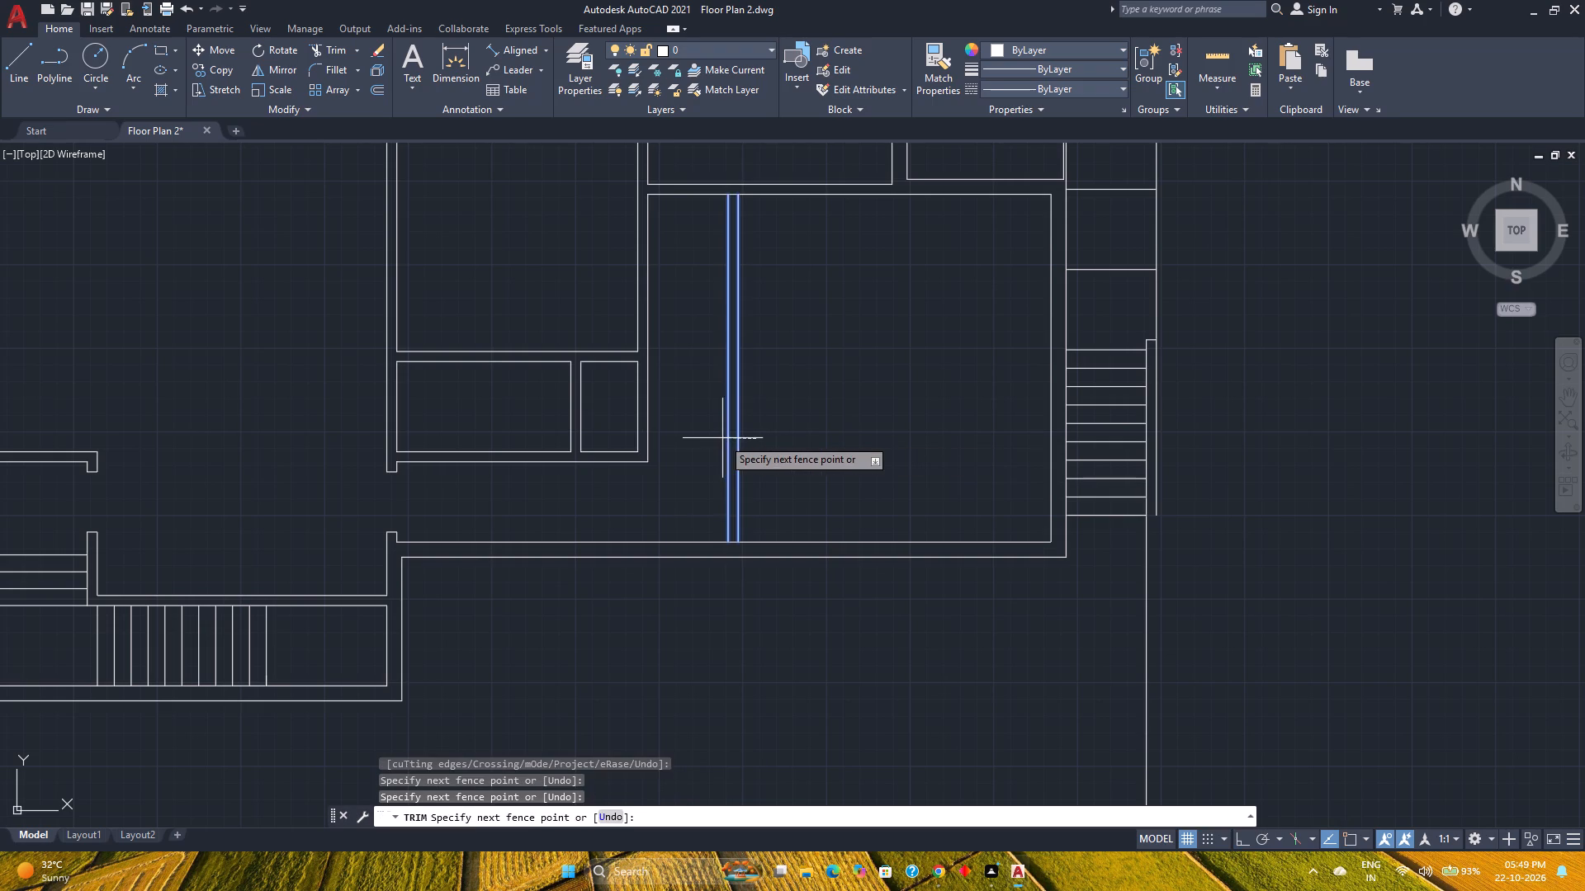
{"action": "left_click", "coordinate": [722, 438], "text": "shift"}
{"action": "key", "text": "Escape"}
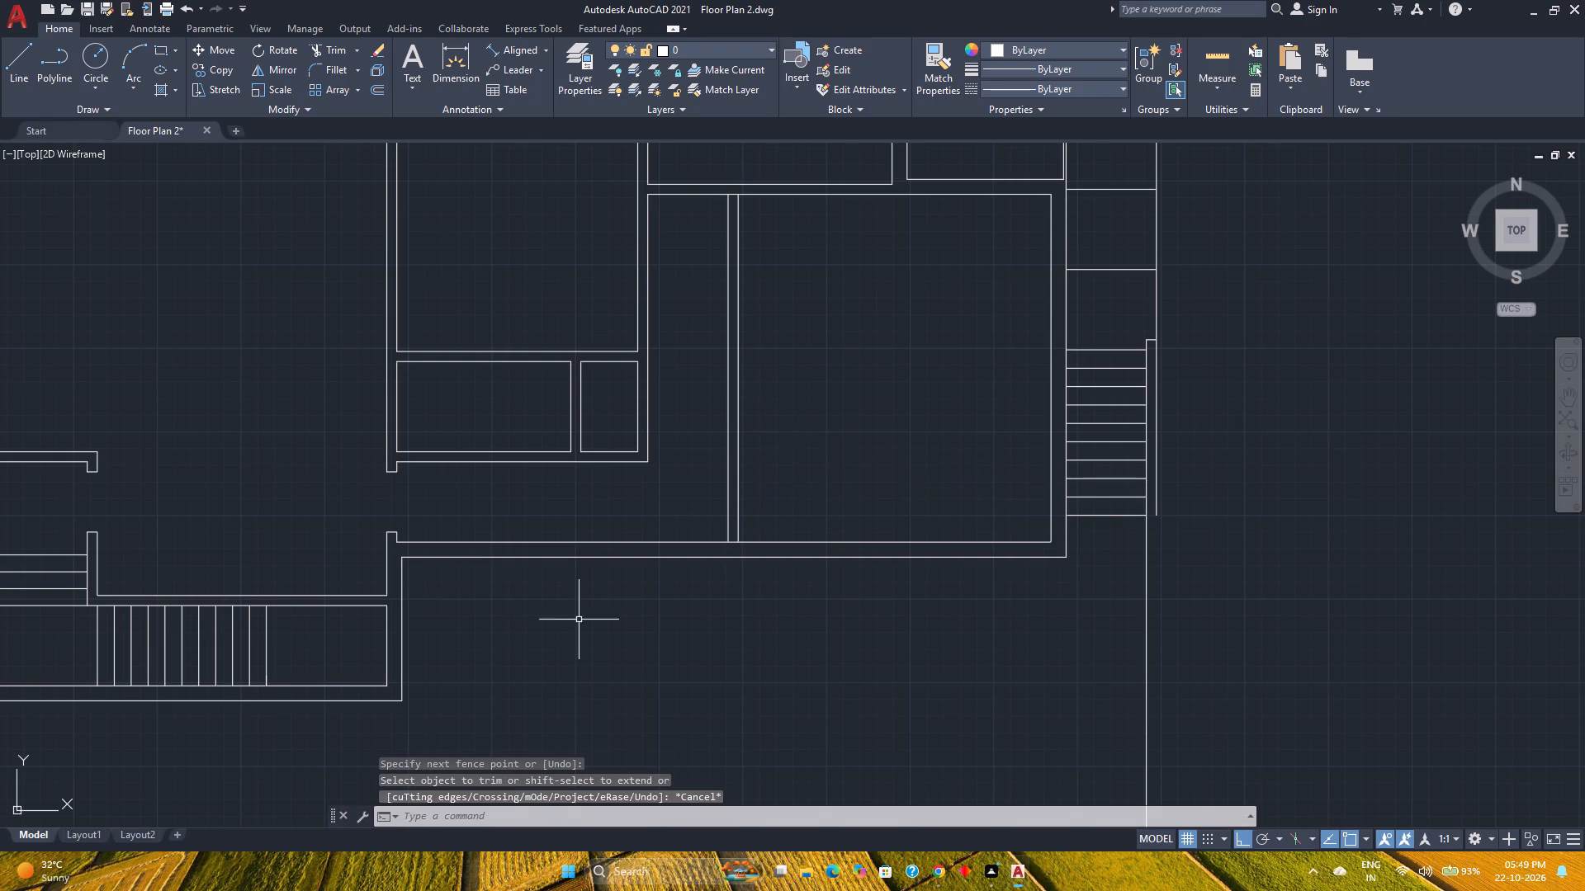
Save the drawing with the new partition wall.
{"action": "scroll", "coordinate": [818, 474], "scroll_direction": "down", "scroll_amount": 1}
{"action": "middle_click_drag", "start_coordinate": [817, 474], "coordinate": [781, 504]}
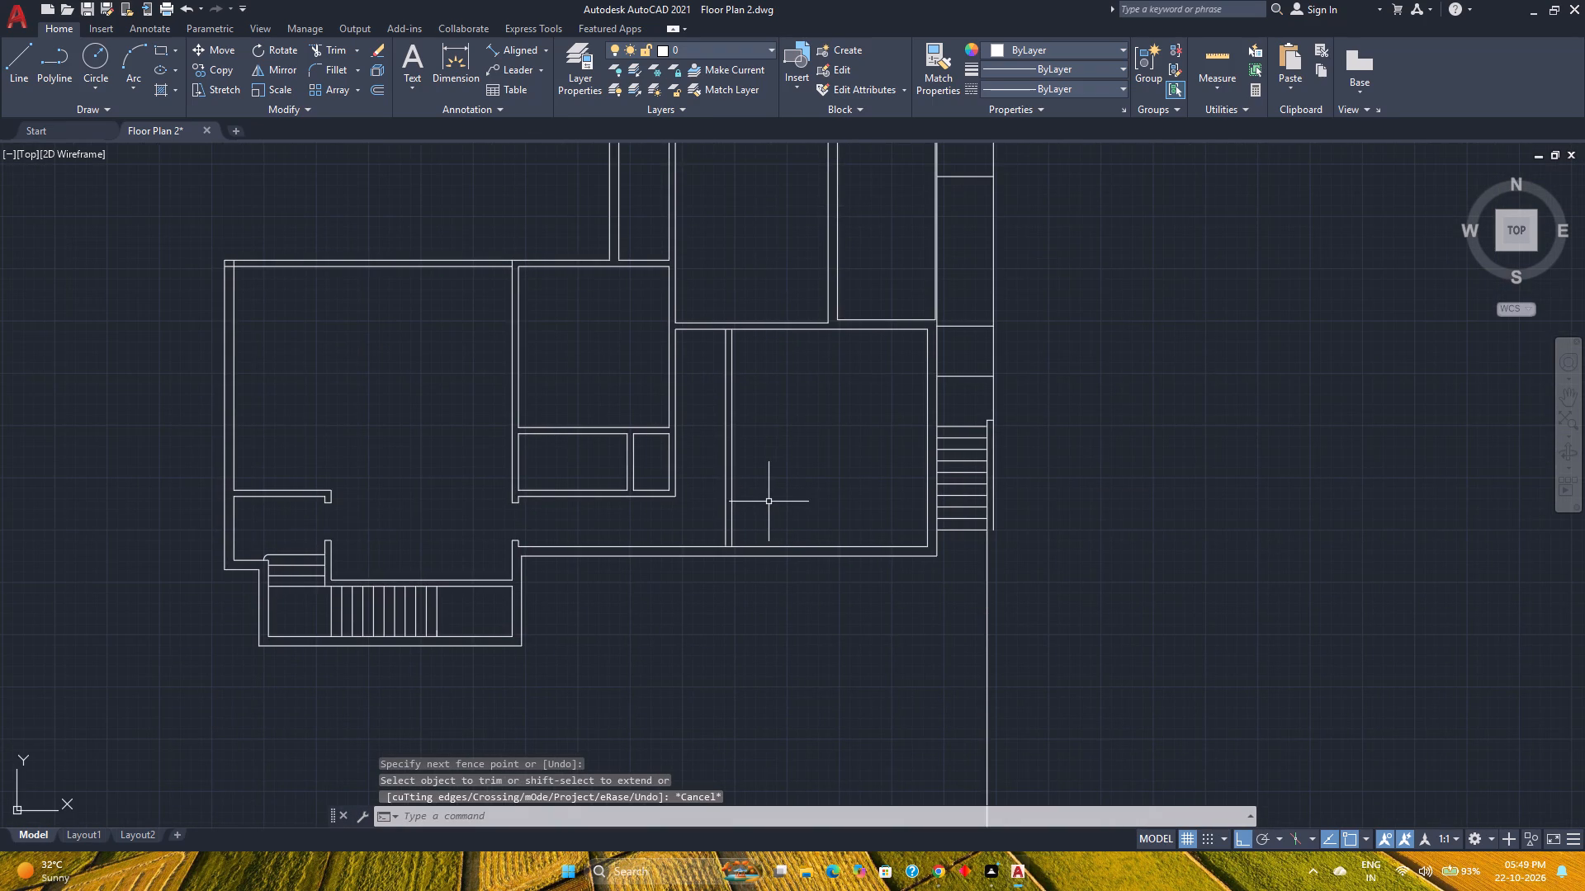
{"action": "key", "text": "ctrl+s"}
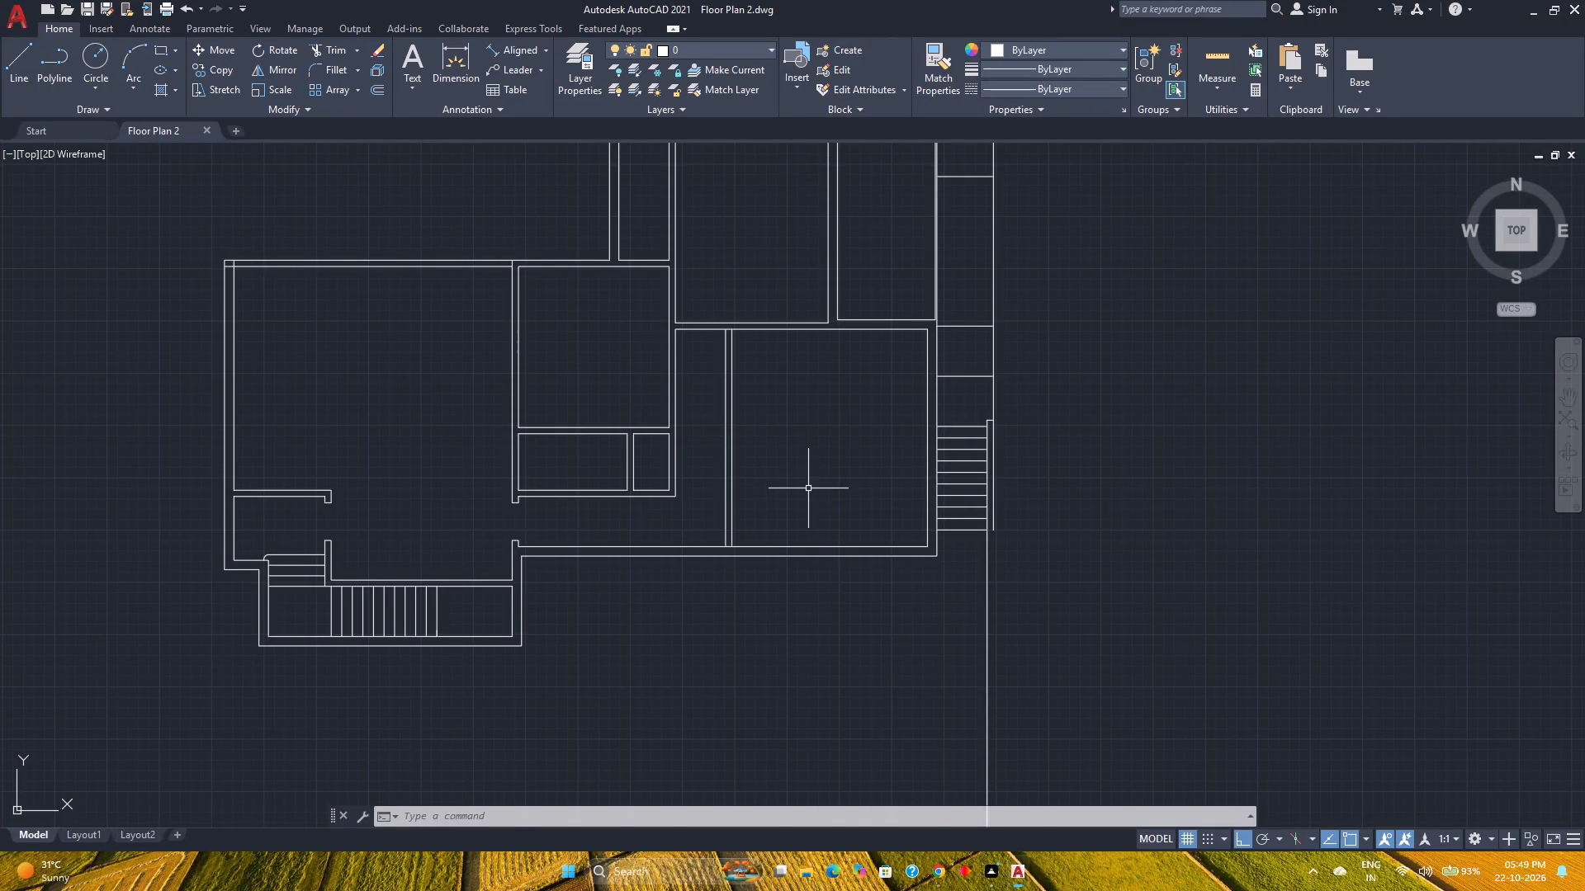
Measure the room between the vertical partition and the east wall with quick measurement.
{"action": "left_click", "coordinate": [1208, 64]}
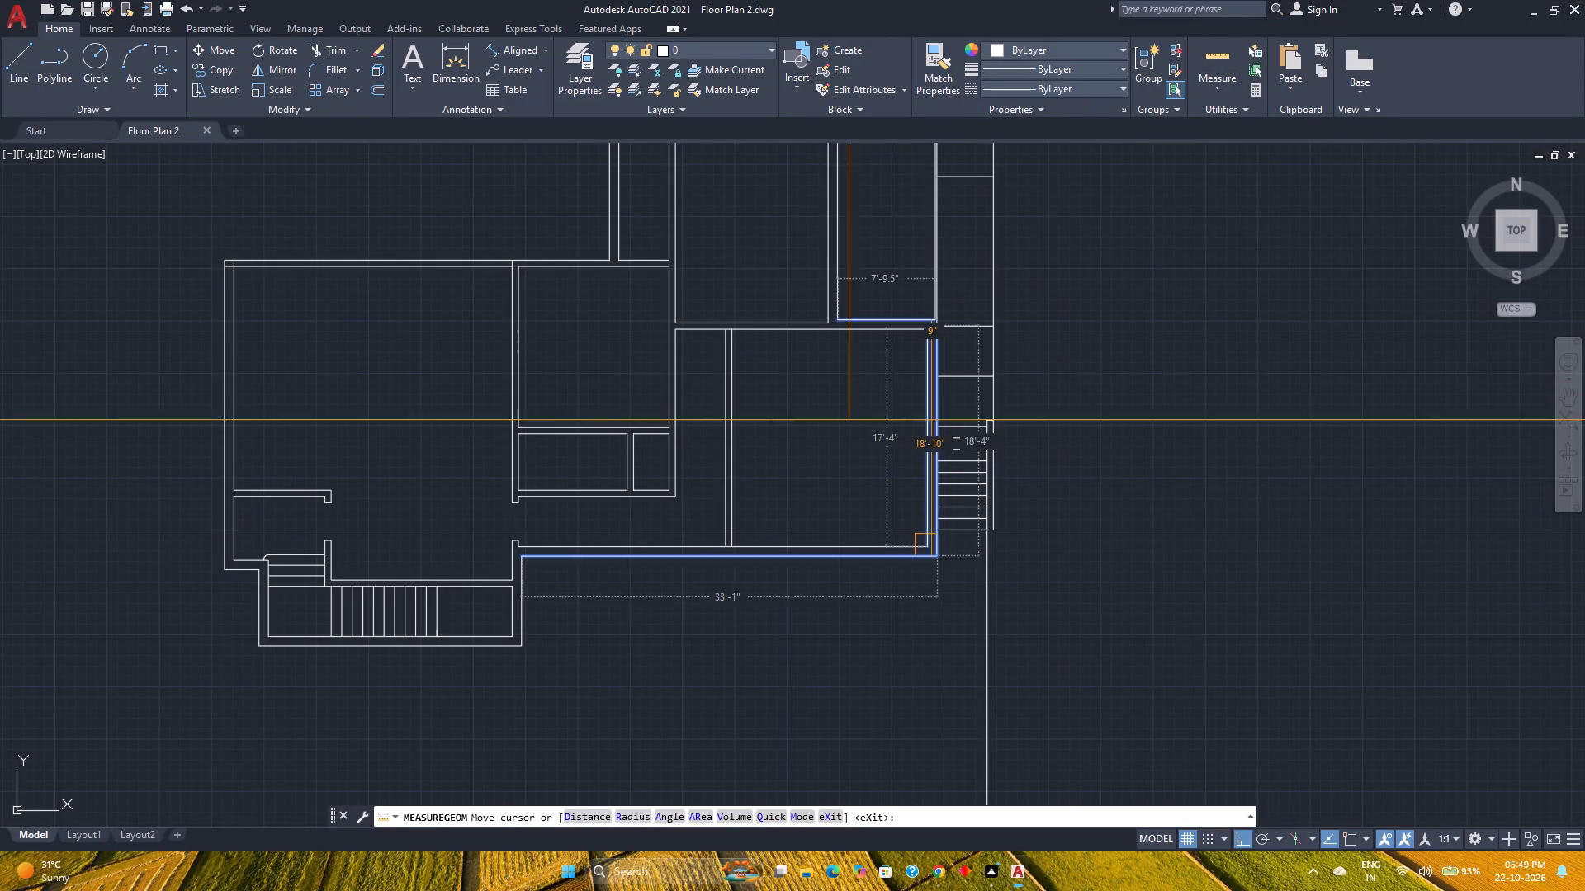
{"action": "key", "text": "Escape"}
Delete both vertical lines of the partition wall in the southeast area.
{"action": "left_click", "coordinate": [809, 532]}
{"action": "left_click", "coordinate": [674, 513]}
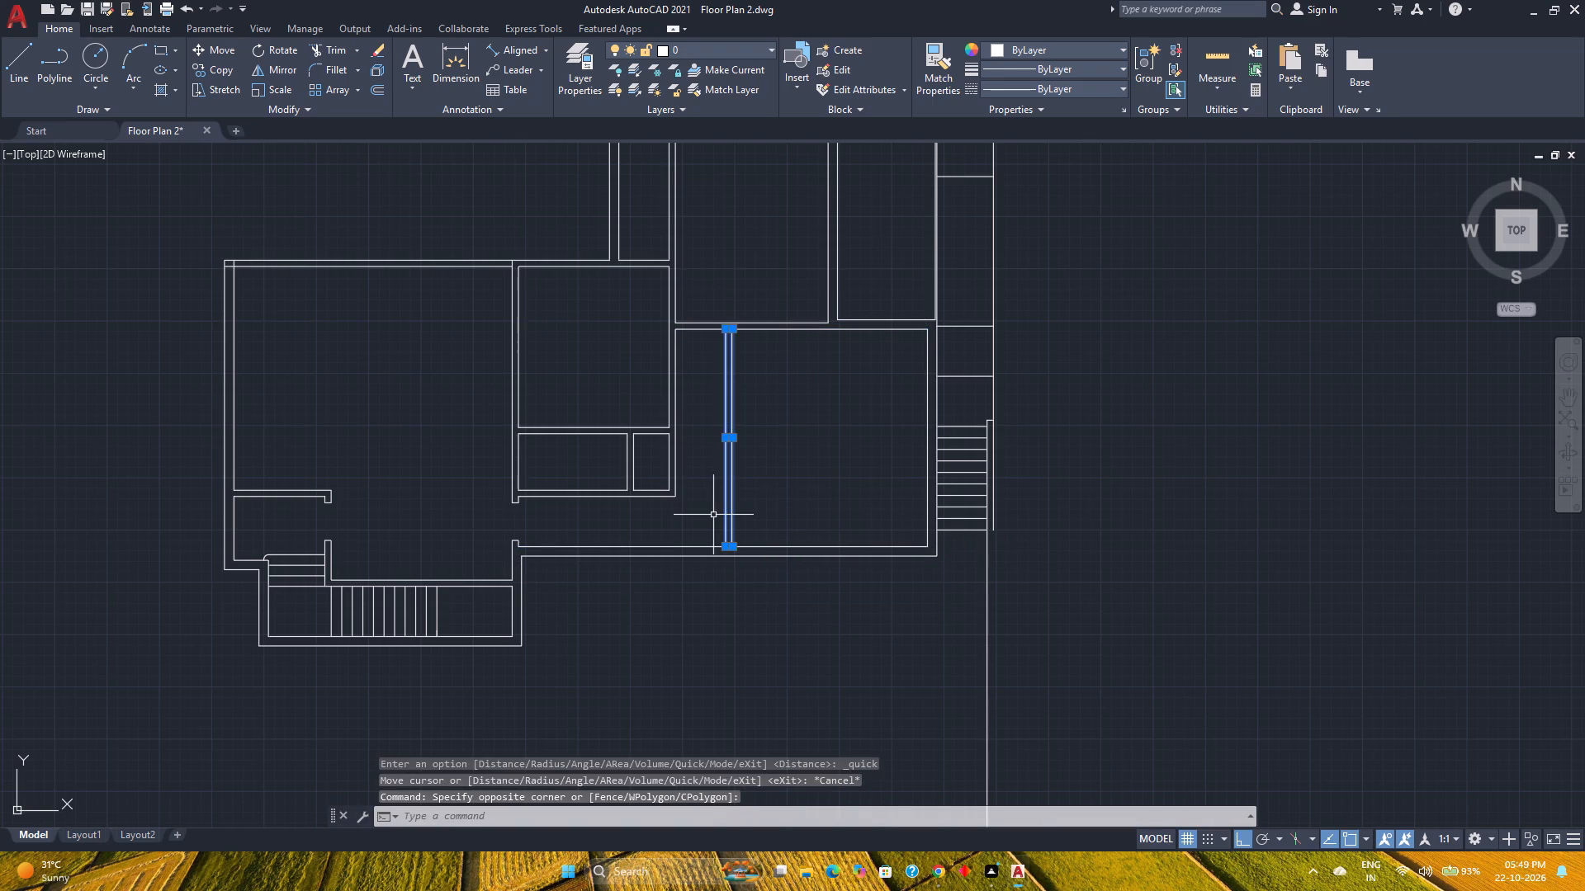
{"action": "key", "text": "Delete"}
Offset the inner line of the east wall 14'10" to the west to place the partition's east face.
{"action": "left_click", "coordinate": [383, 92]}
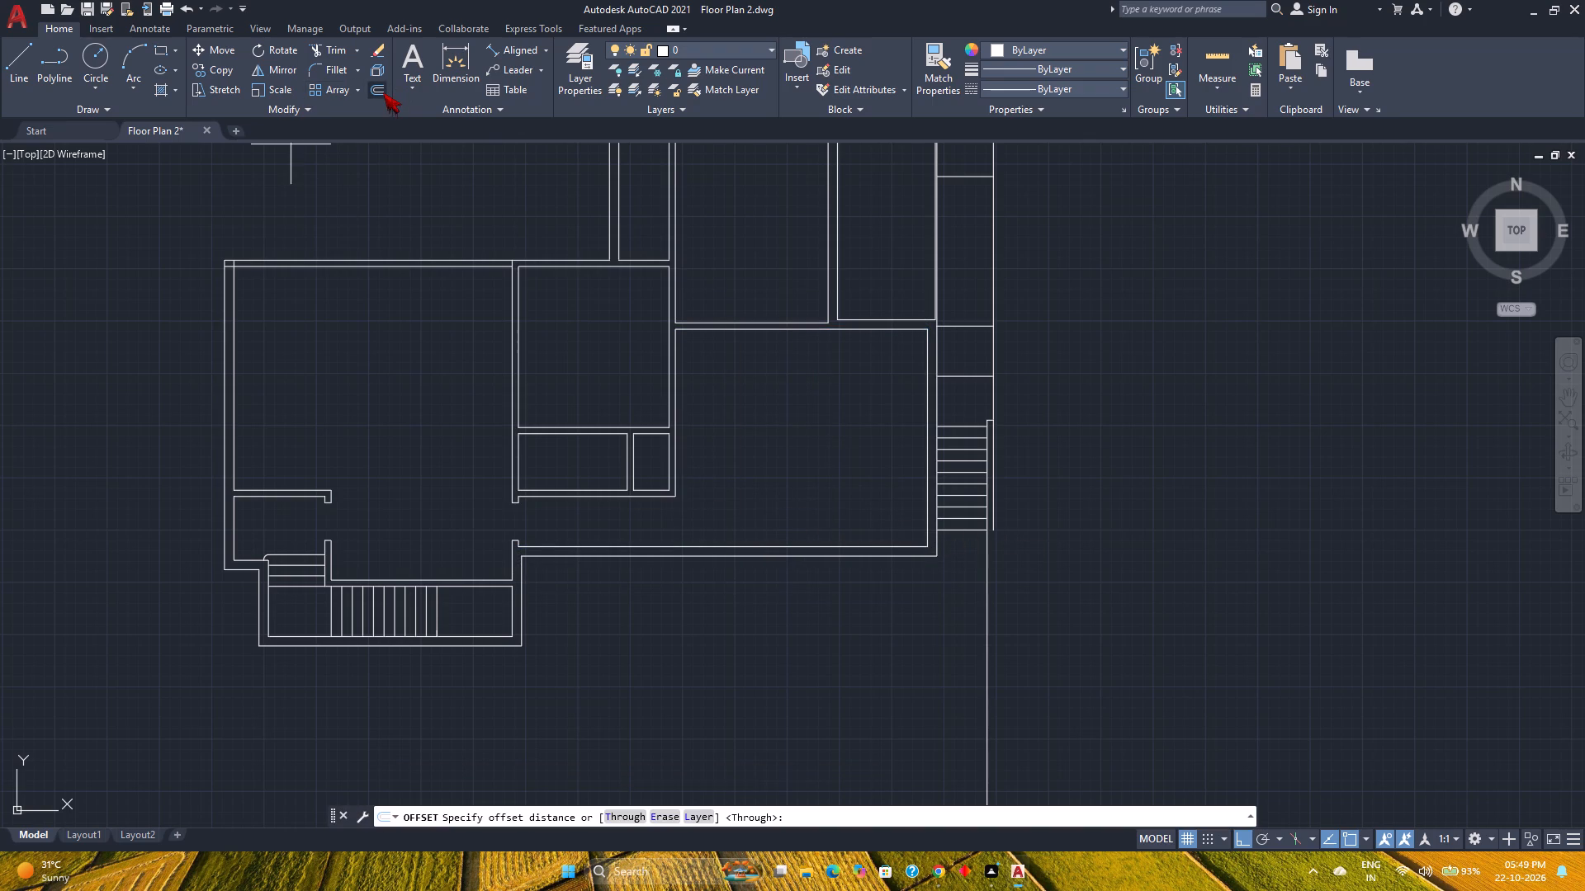
{"action": "key", "text": "1"}
{"action": "key", "text": "4"}
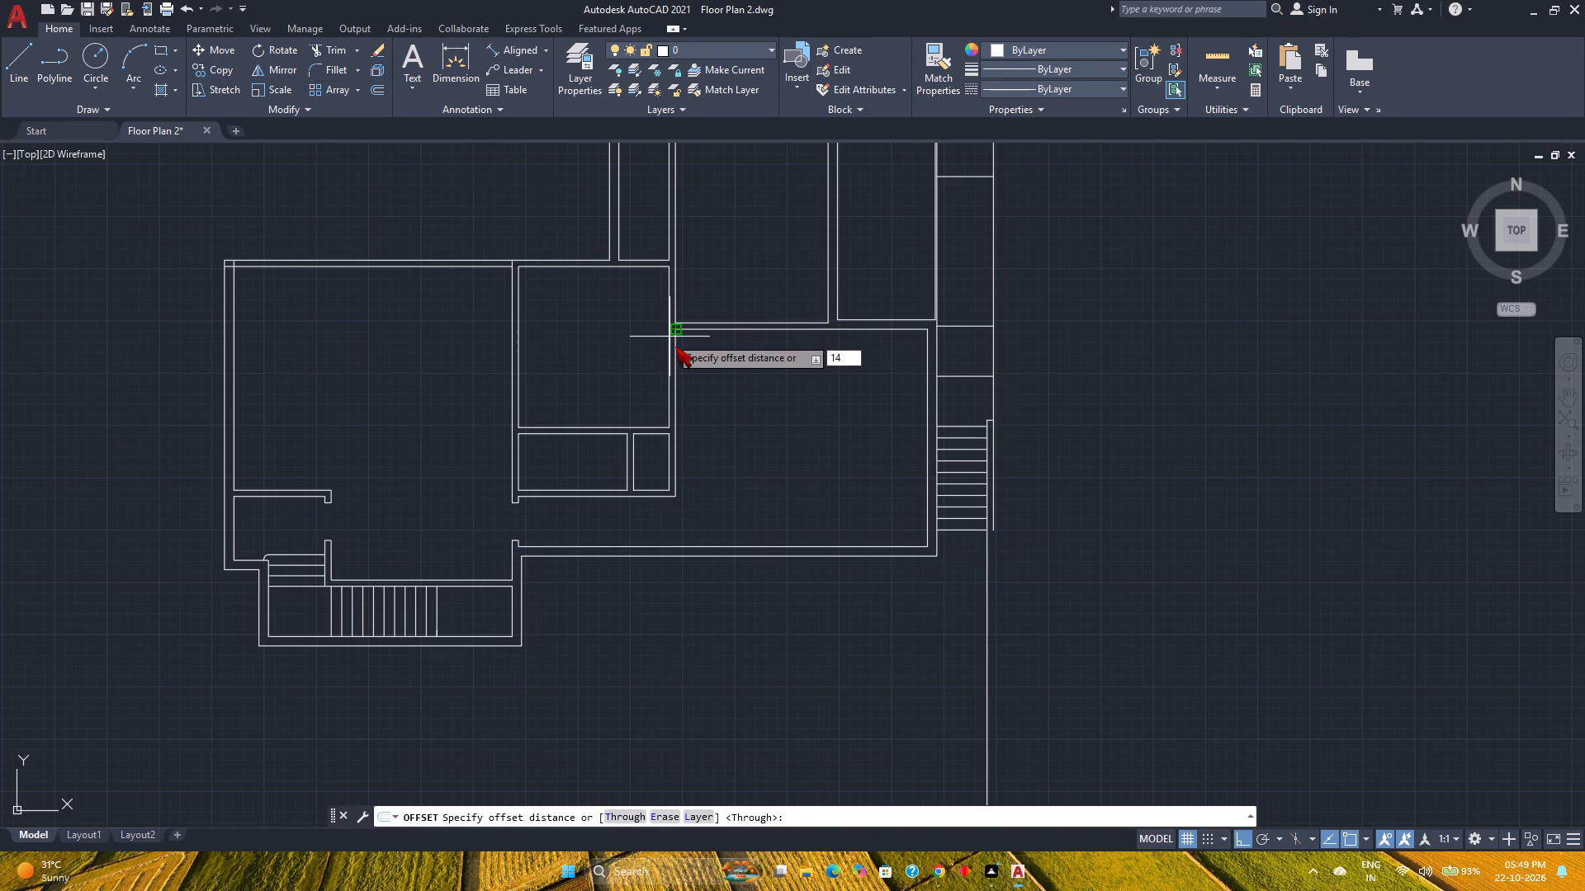
{"action": "type", "text": "'10'"}
{"action": "key", "text": "Return"}
{"action": "key", "text": "1"}
{"action": "key", "text": "4"}
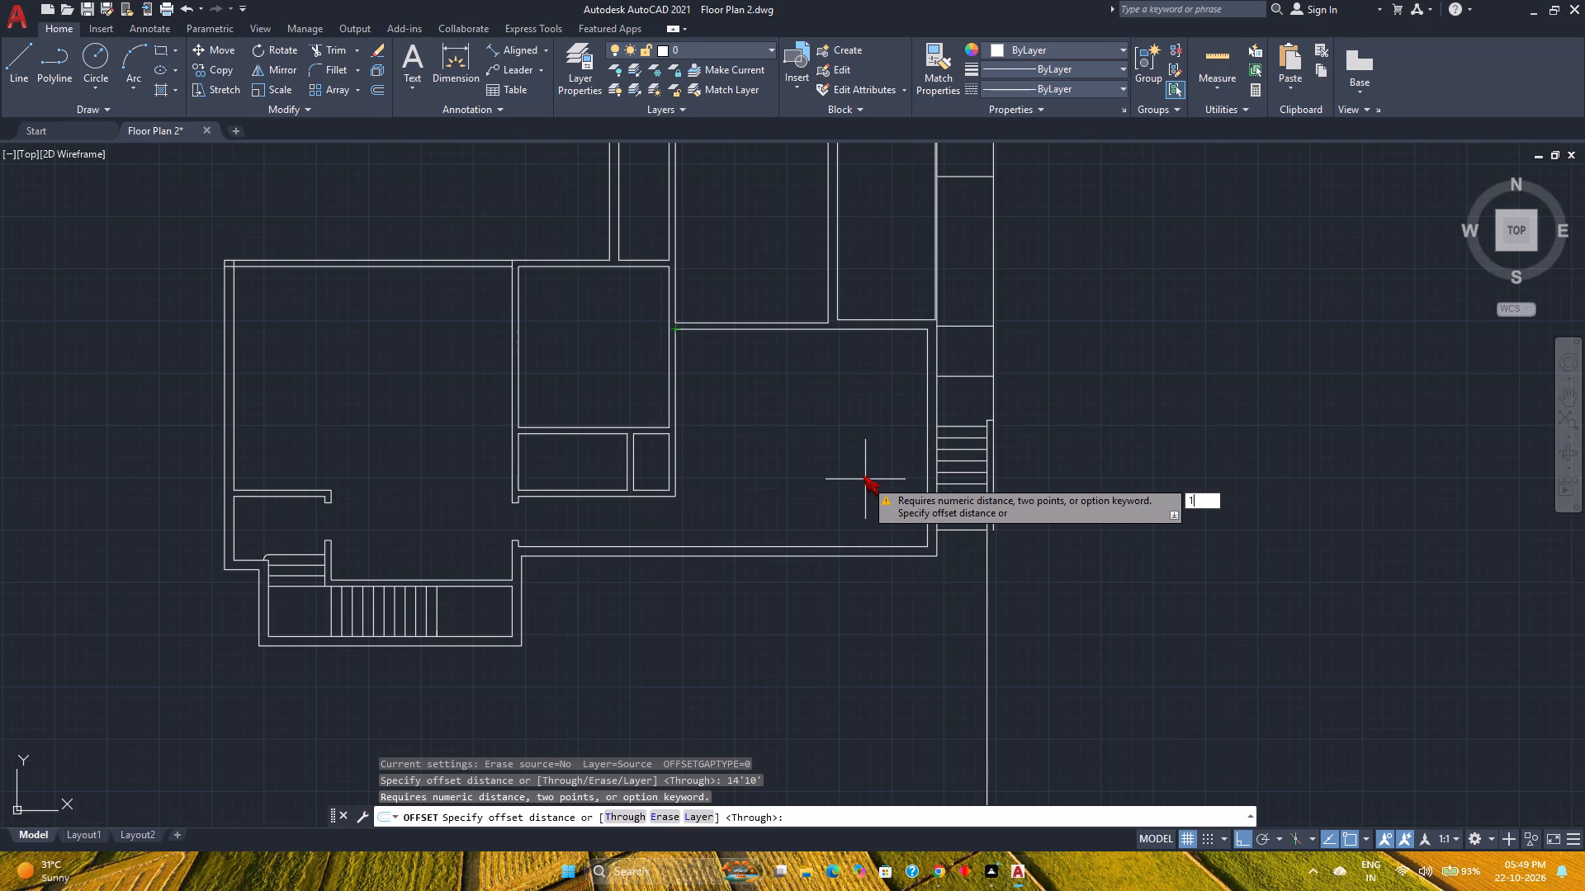
{"action": "key", "text": "apostrophe"}
{"action": "type", "text": "10"}
{"action": "key", "text": "shift+quotedbl"}
{"action": "key", "text": "Return"}
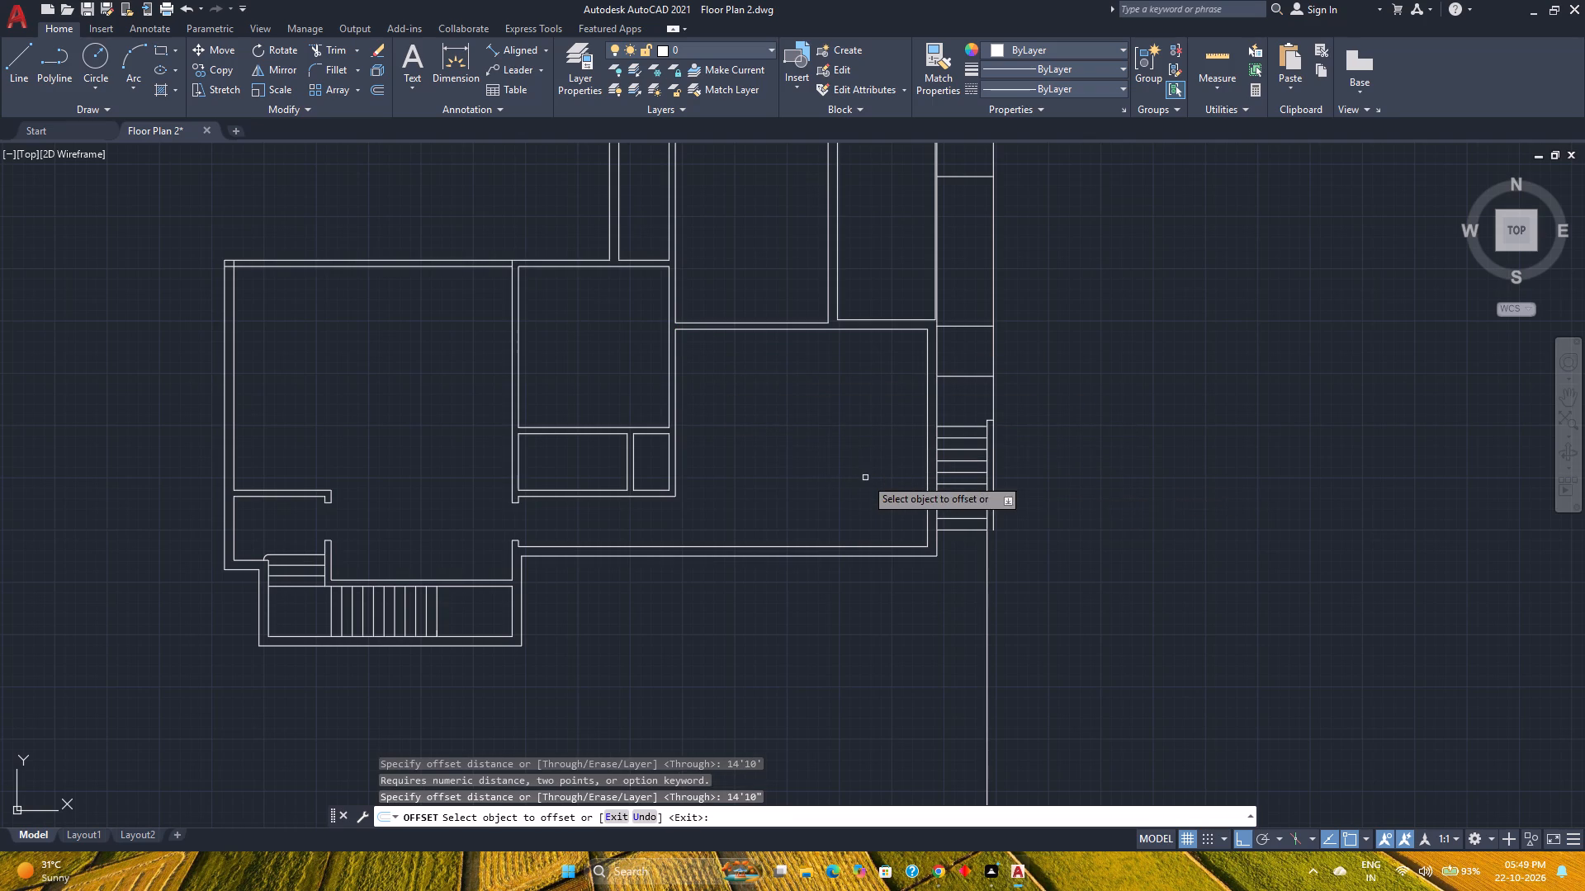
{"action": "left_click", "coordinate": [927, 448]}
{"action": "left_click", "coordinate": [740, 460]}
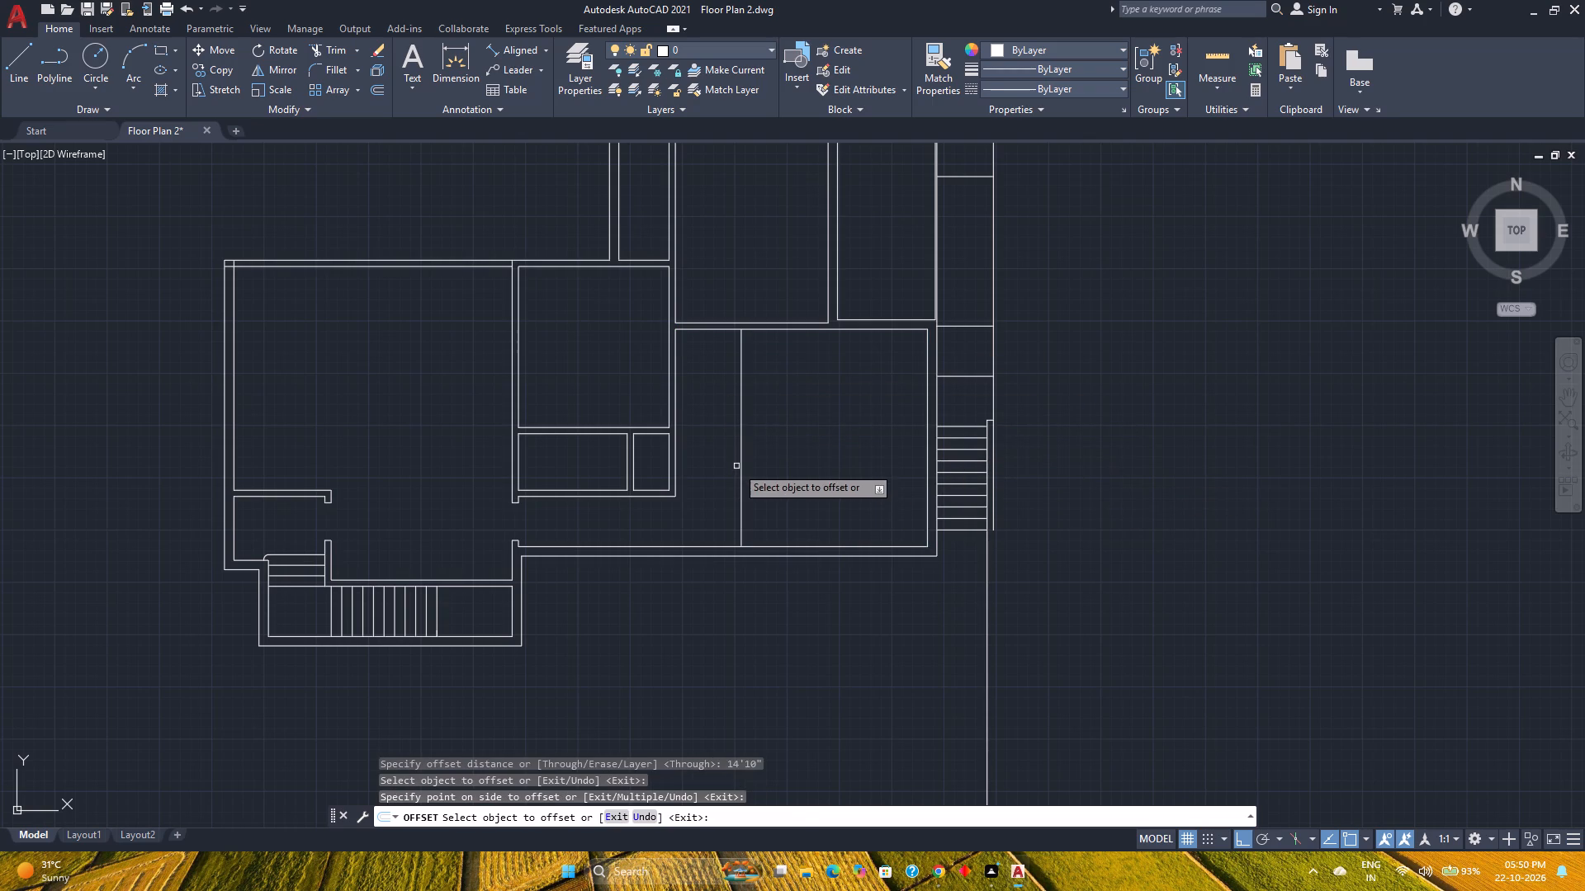
Offset the new vertical partition line 6" to the west to give the wall its thickness.
{"action": "left_click", "coordinate": [740, 467]}
{"action": "key", "text": "6"}
{"action": "key", "text": "Return"}
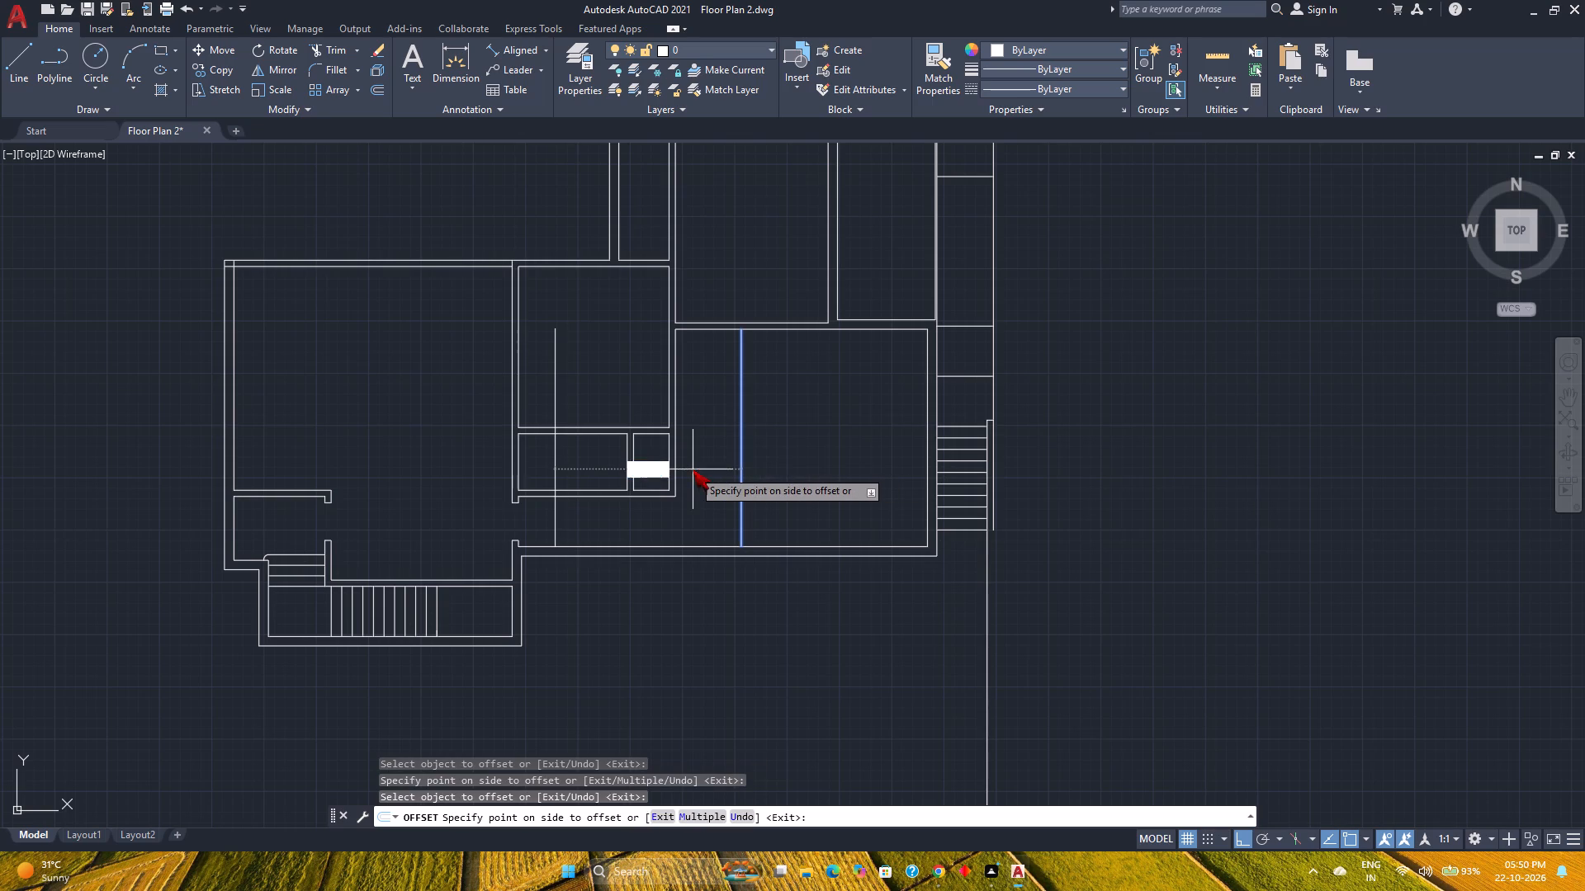
Measure the passage west of the relocated partition with quick measurement.
{"action": "left_click", "coordinate": [1214, 61]}
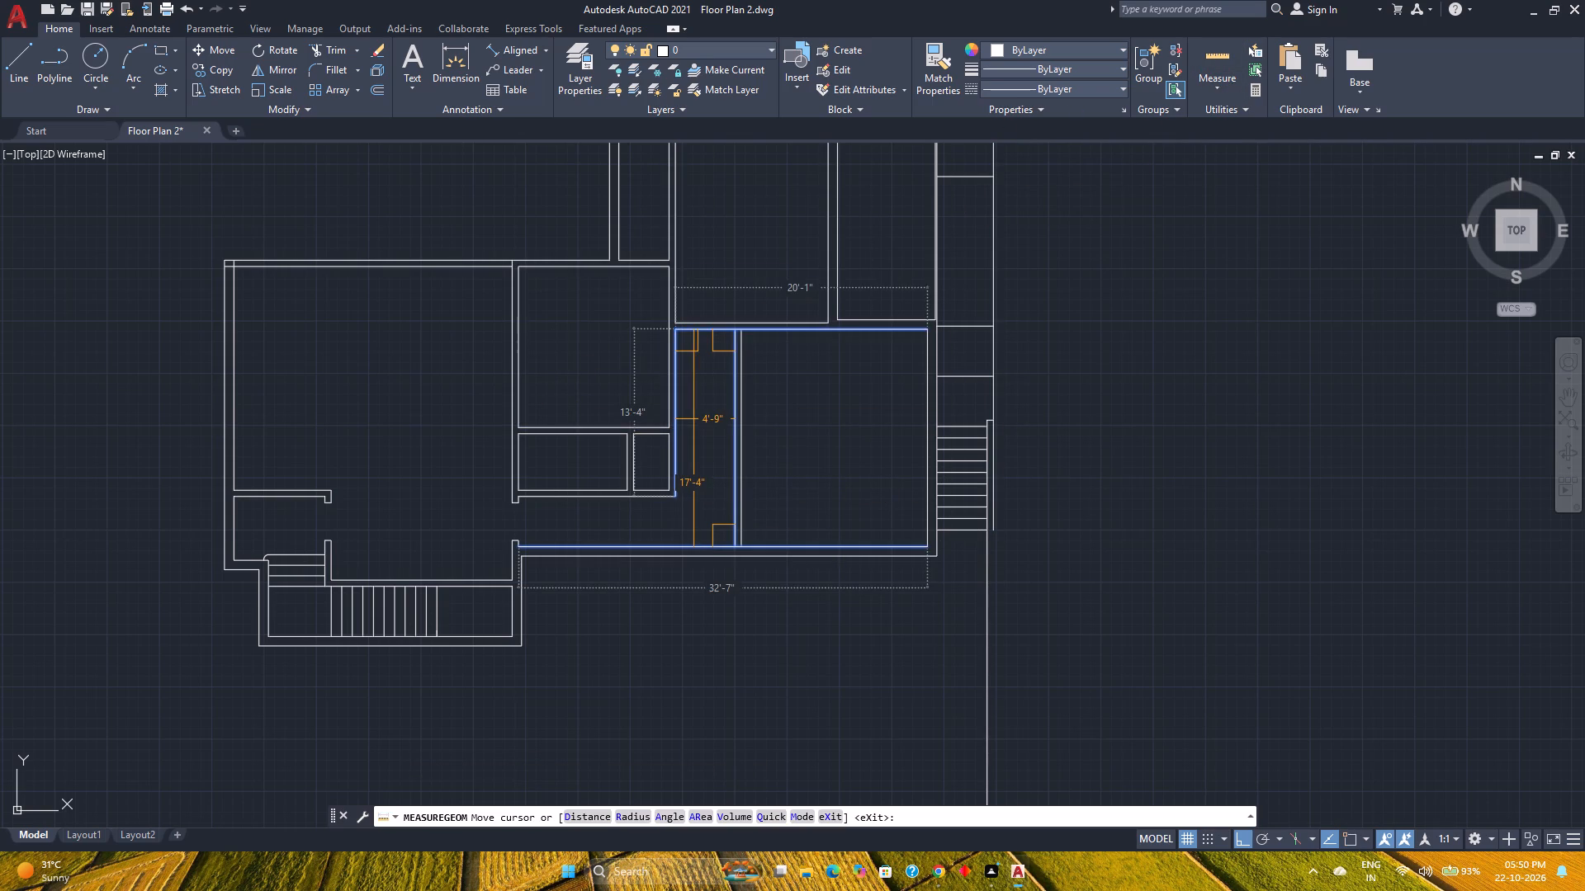
{"action": "key", "text": "Escape"}
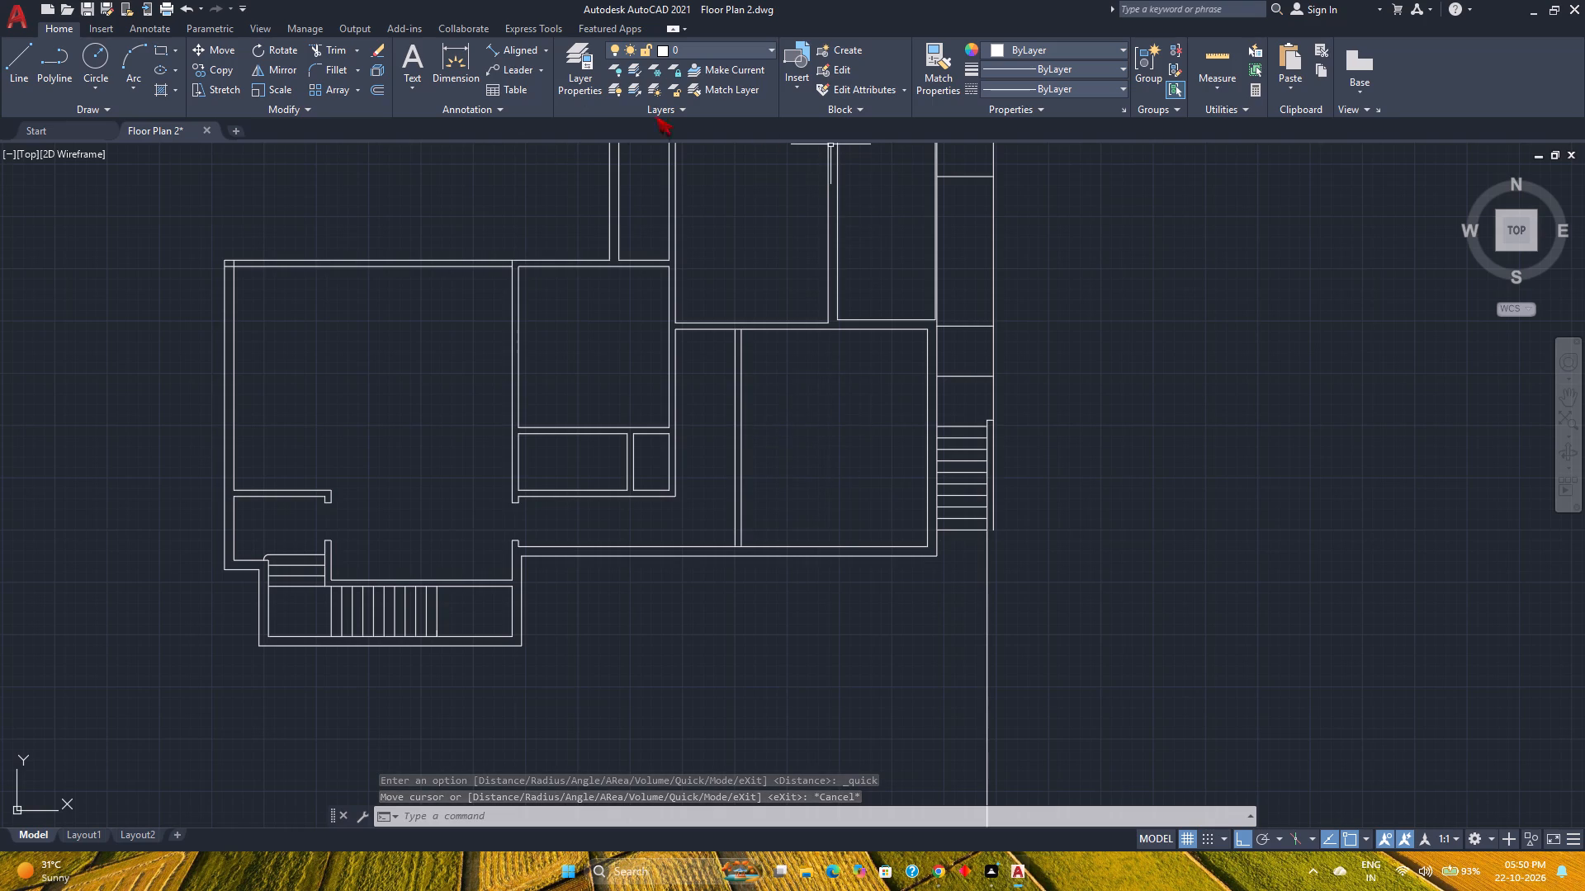
Offset the inner line of the south wall 6' to the north.
{"action": "left_click", "coordinate": [379, 93]}
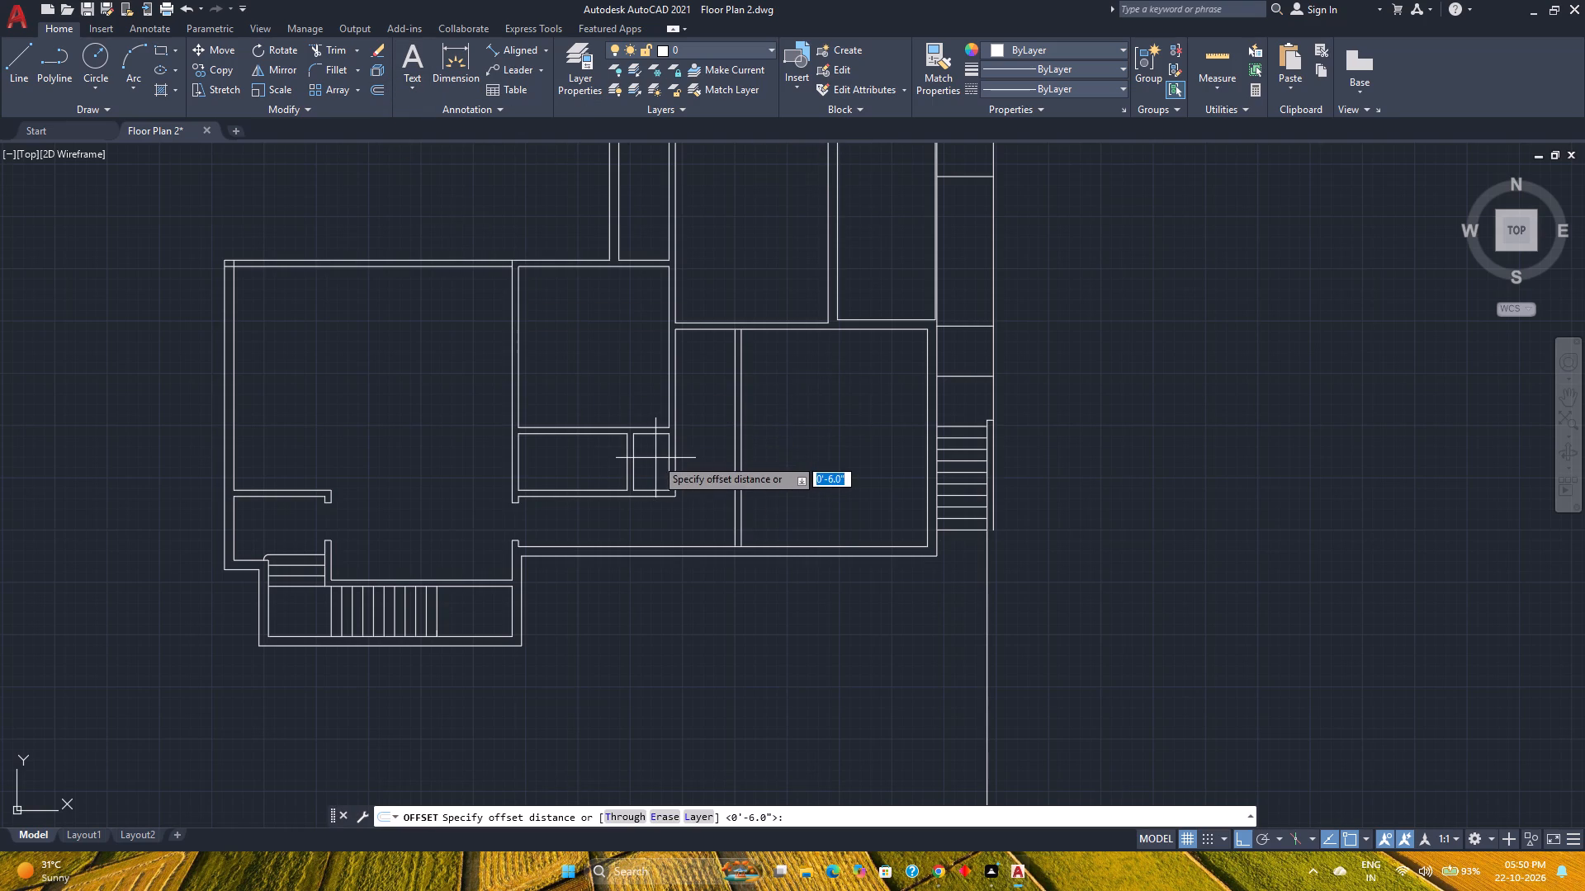
{"action": "key", "text": "Return"}
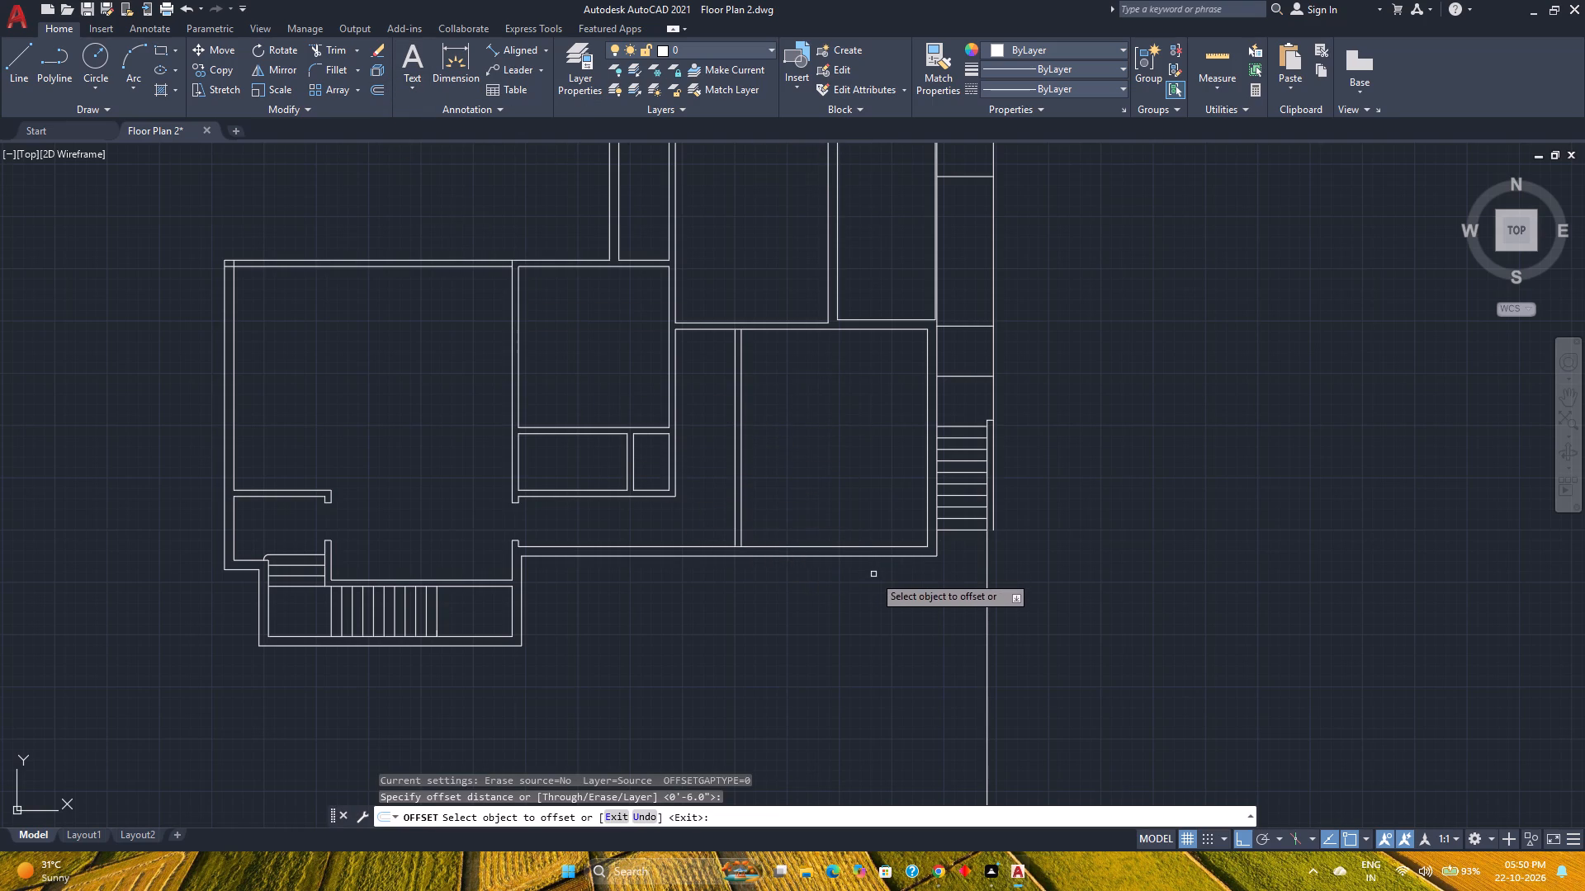
{"action": "left_click", "coordinate": [823, 549]}
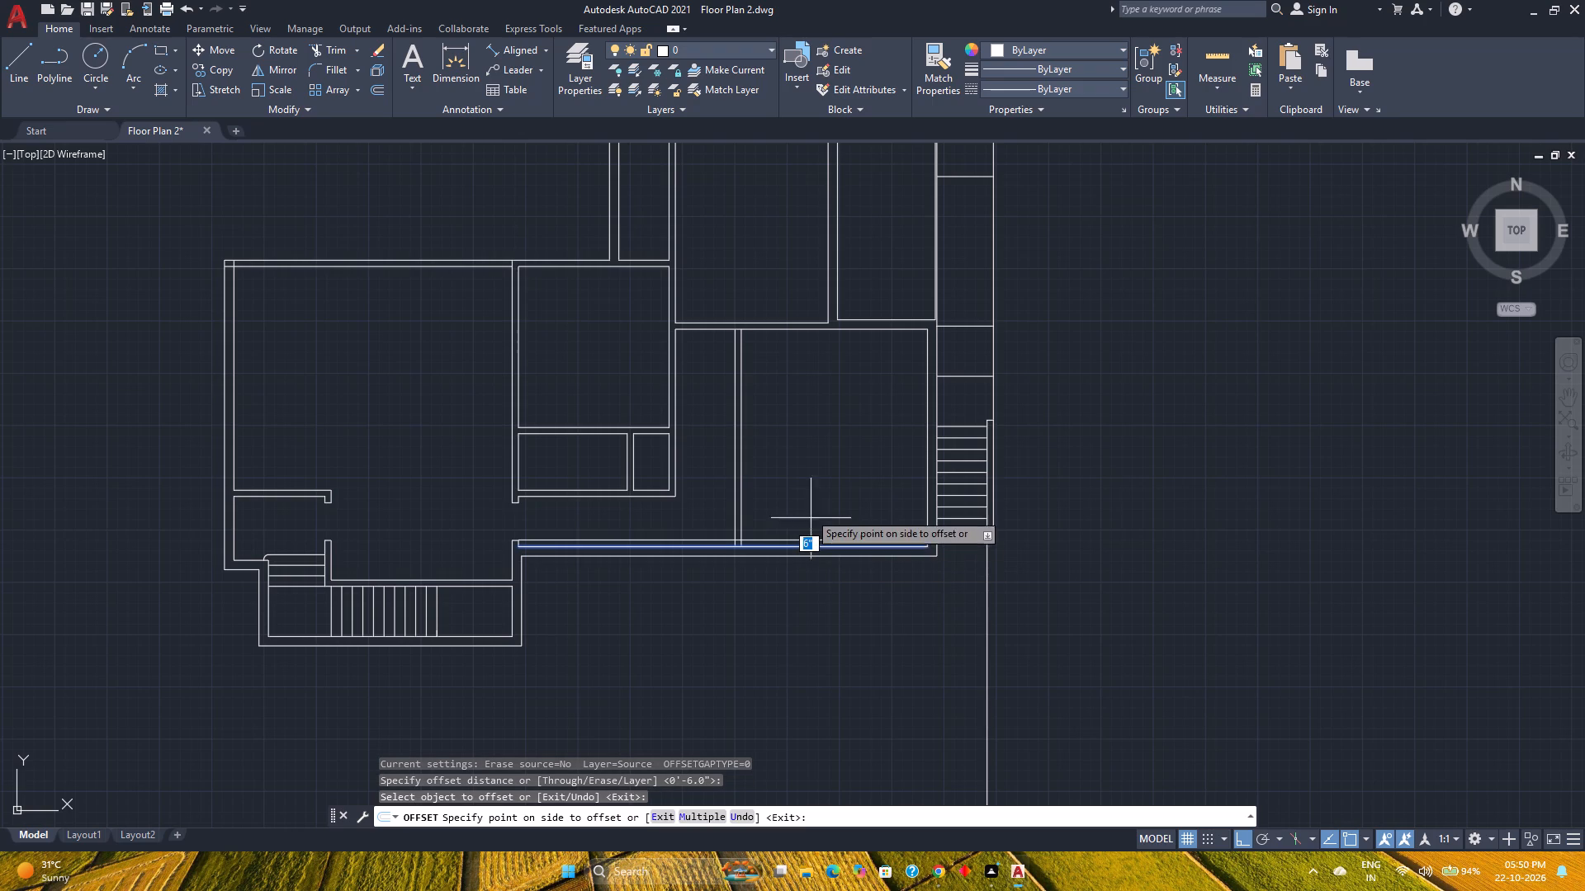
{"action": "type", "text": "6'"}
{"action": "key", "text": "Return"}
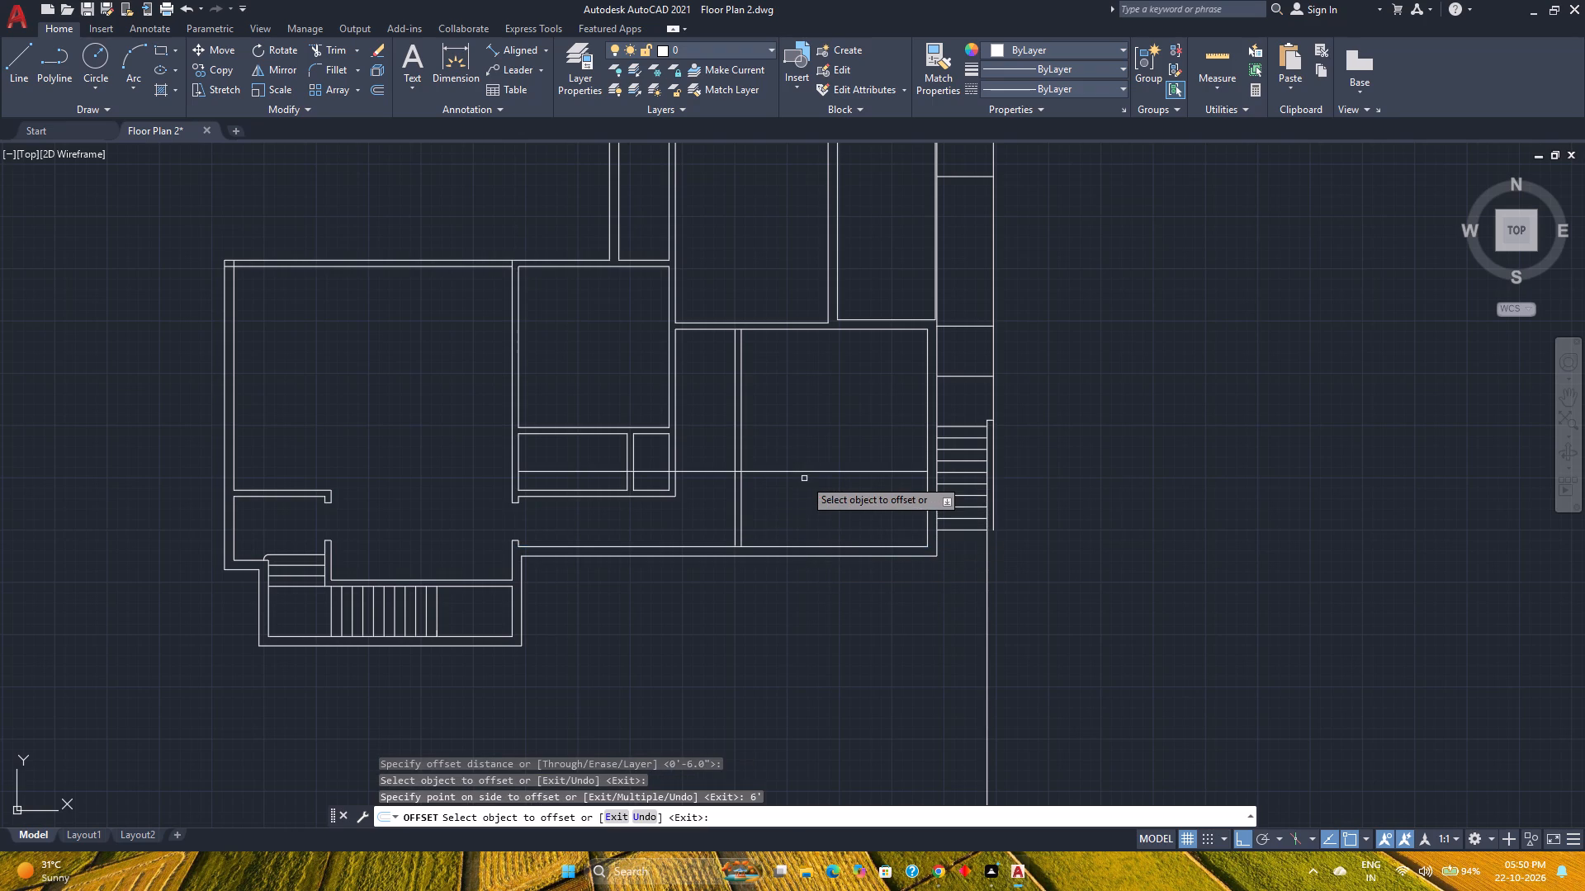
Measure the room space north of the new horizontal line with quick measurement.
{"action": "left_click", "coordinate": [1232, 52]}
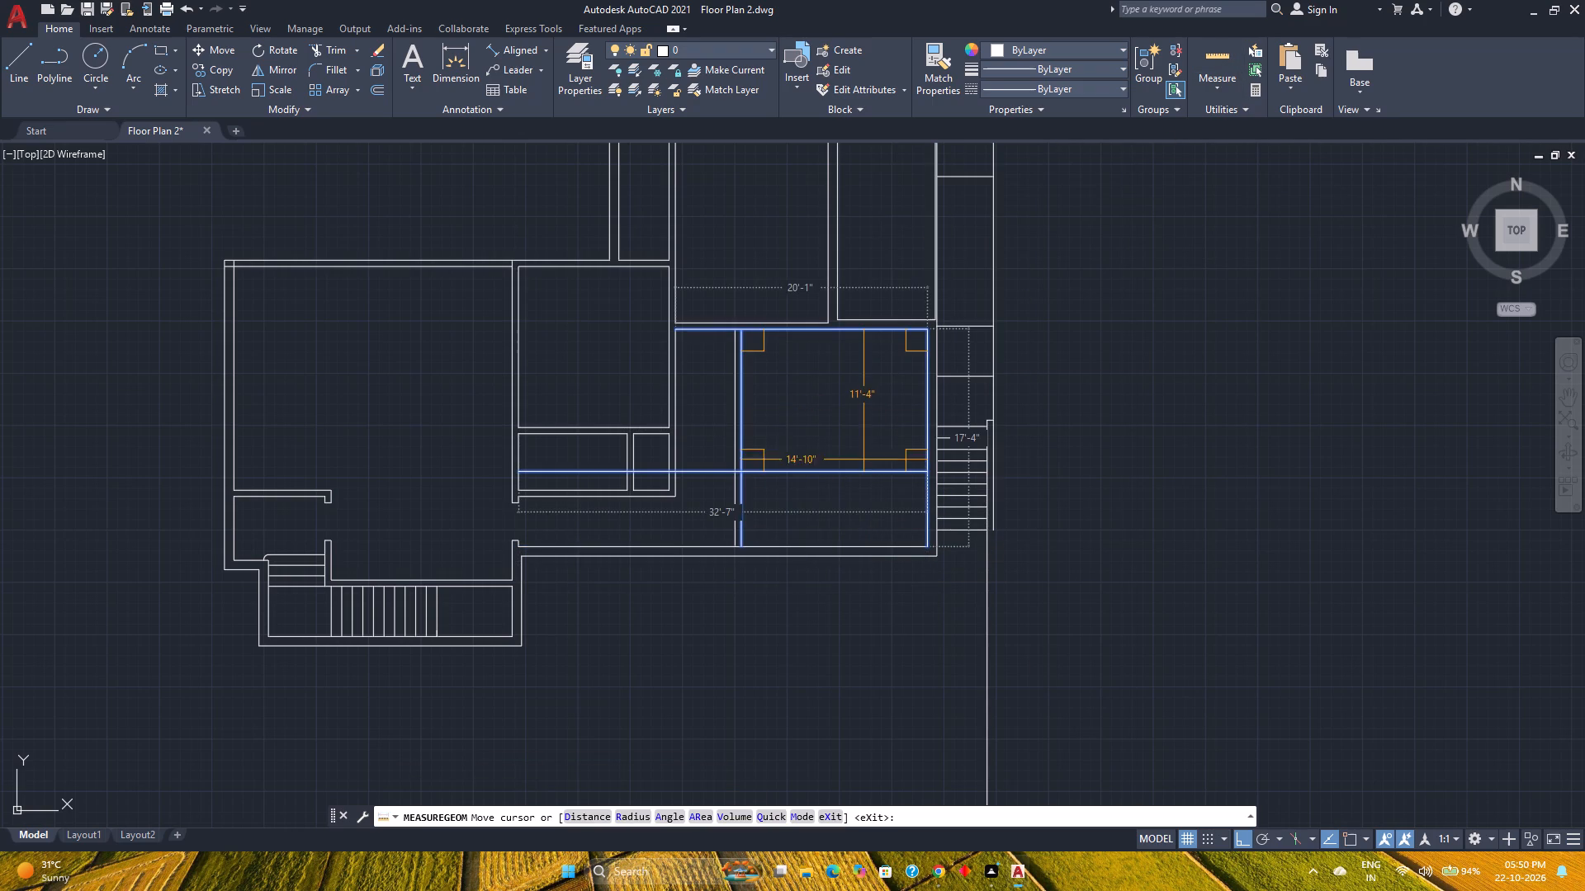
{"action": "key", "text": "Escape"}
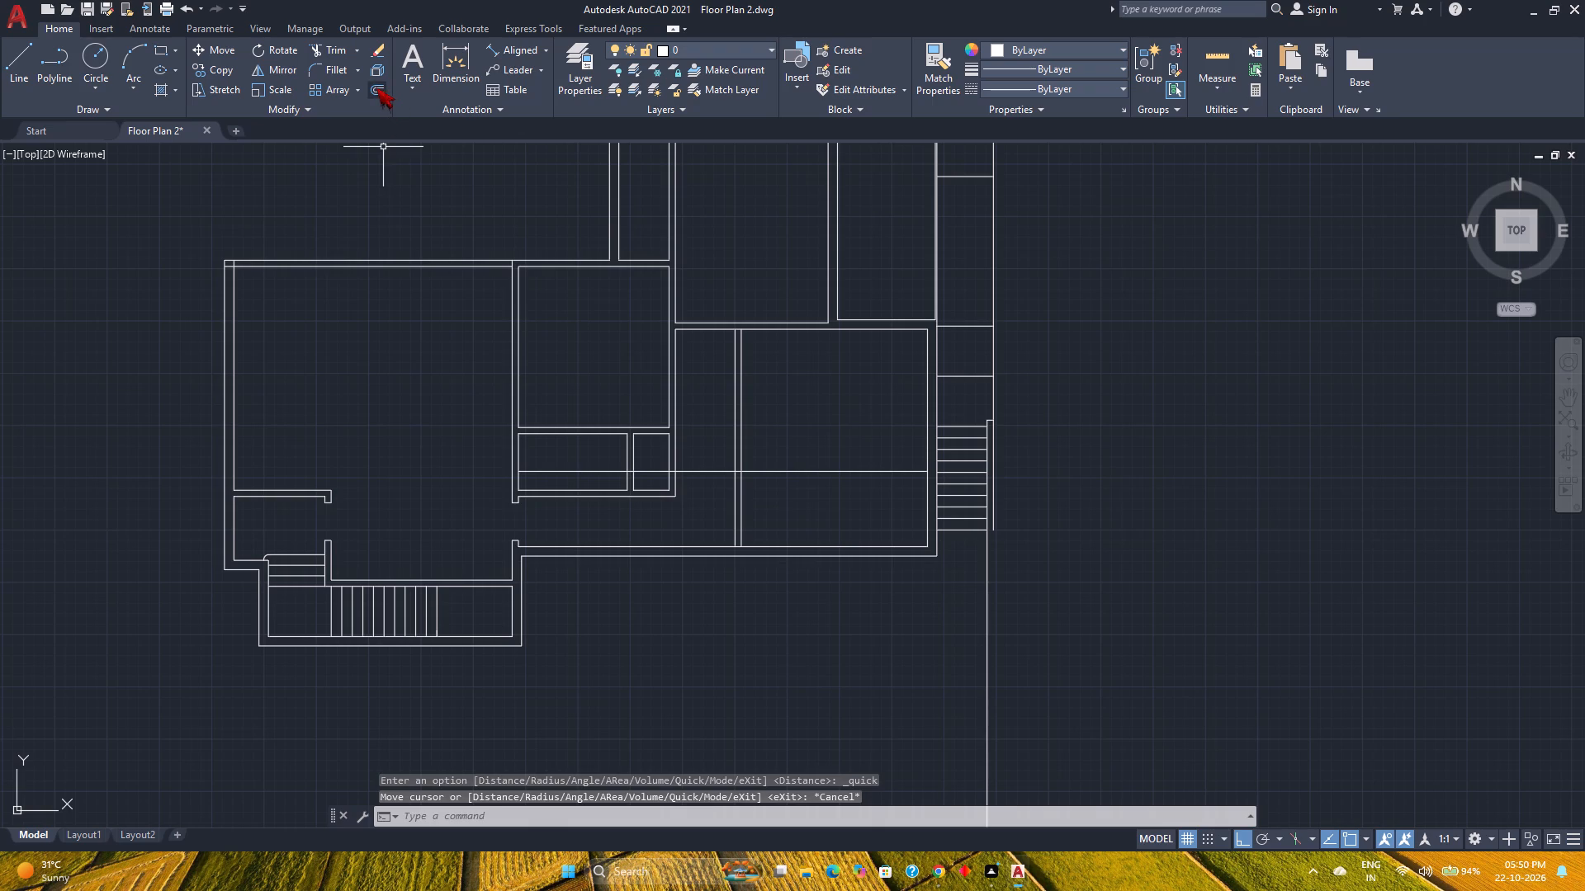
Offset the new horizontal line 6" to the north to form a cross wall.
{"action": "left_click", "coordinate": [376, 87]}
{"action": "key", "text": "6"}
{"action": "key", "text": "Return"}
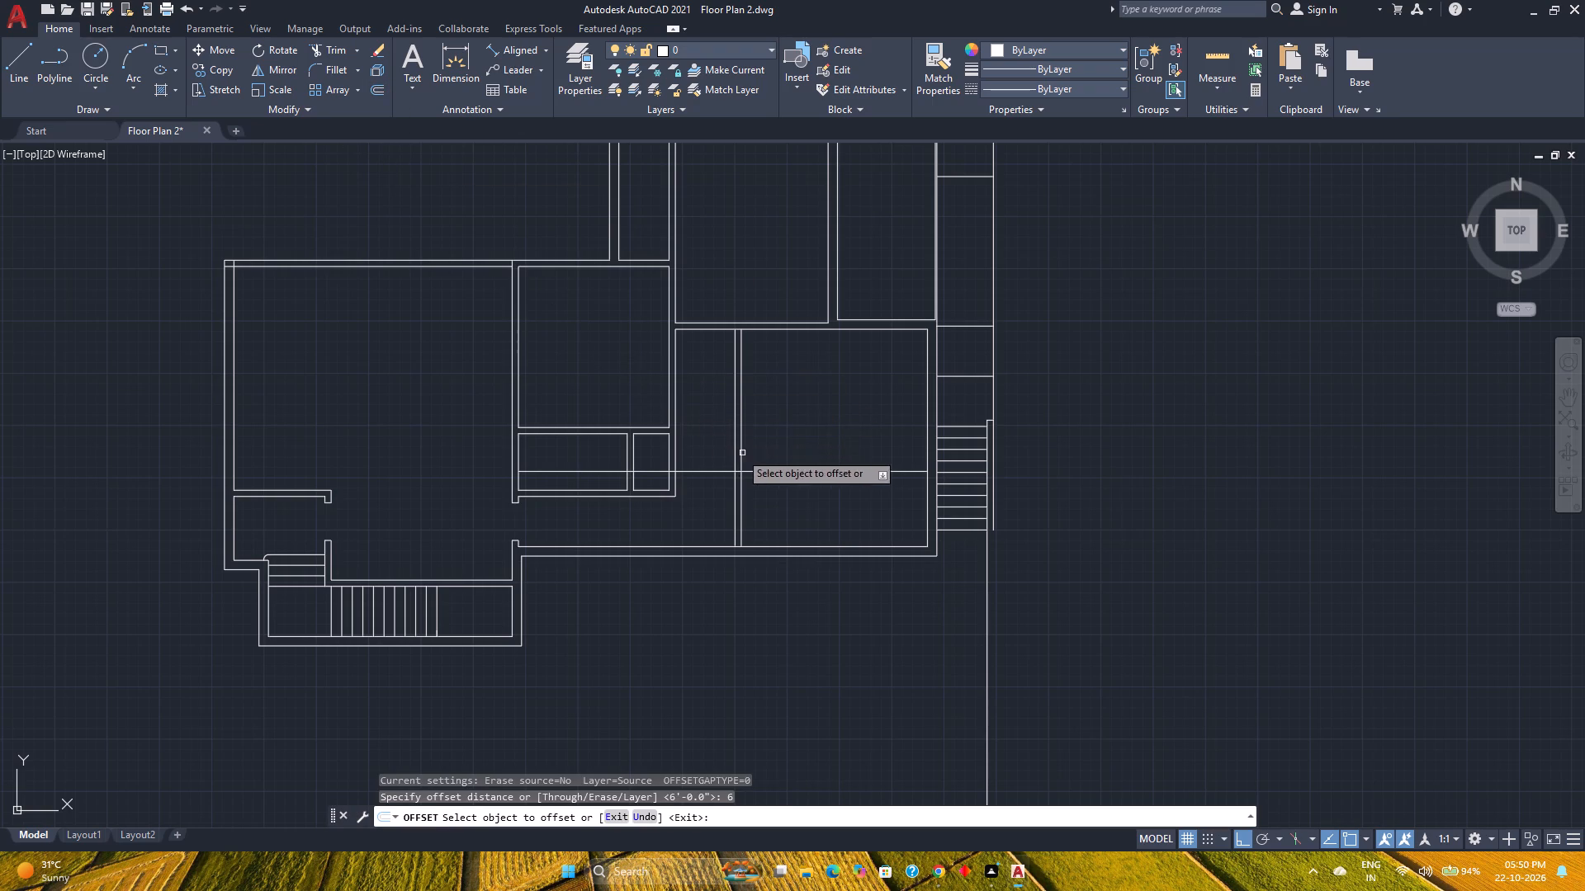
{"action": "left_click", "coordinate": [776, 469]}
{"action": "left_click", "coordinate": [764, 430]}
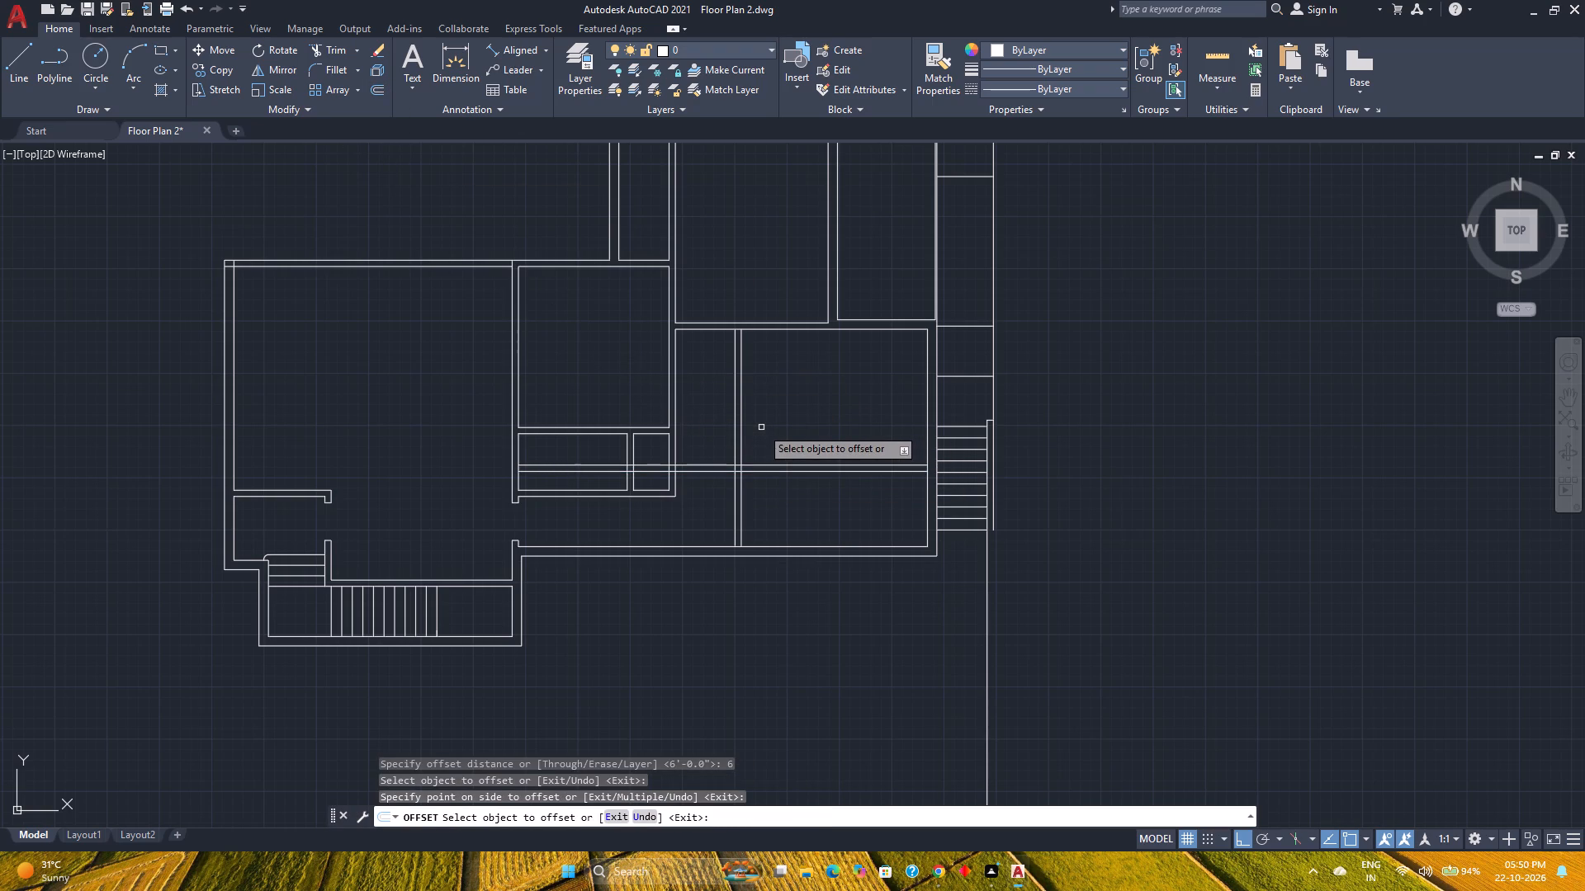
Measure the room enclosed north of the cross wall with quick measurement.
{"action": "left_click", "coordinate": [1237, 46]}
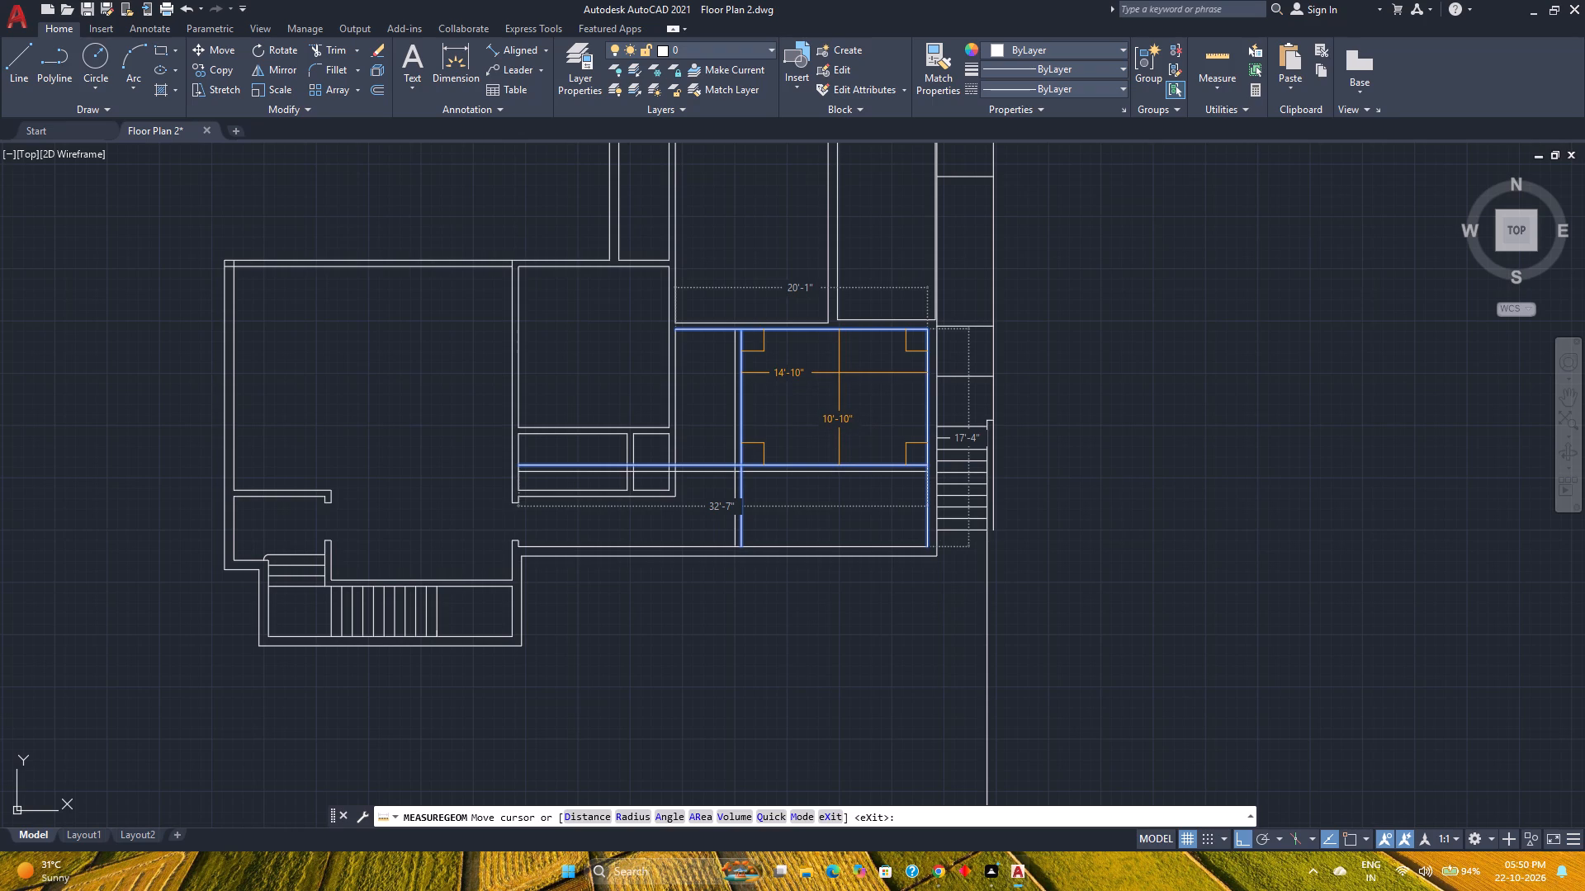
{"action": "key", "text": "Escape"}
Trim both cross wall lines back to the west face of the vertical partition.
{"action": "type", "text": "tr"}
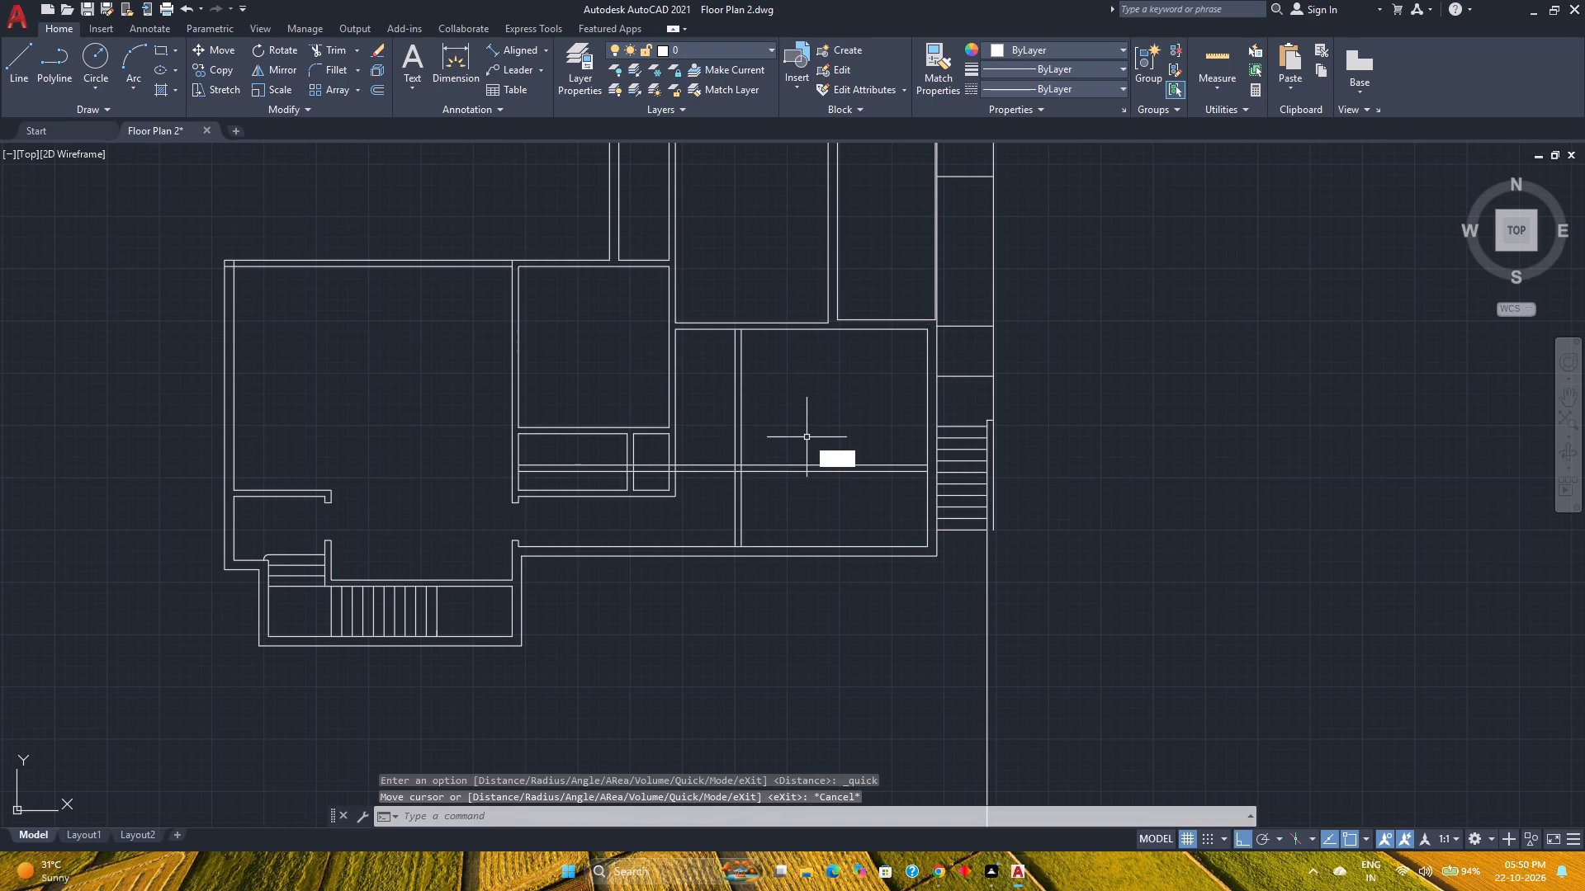
{"action": "key", "text": "Return"}
{"action": "scroll", "coordinate": [778, 472], "scroll_direction": "up", "scroll_amount": 4}
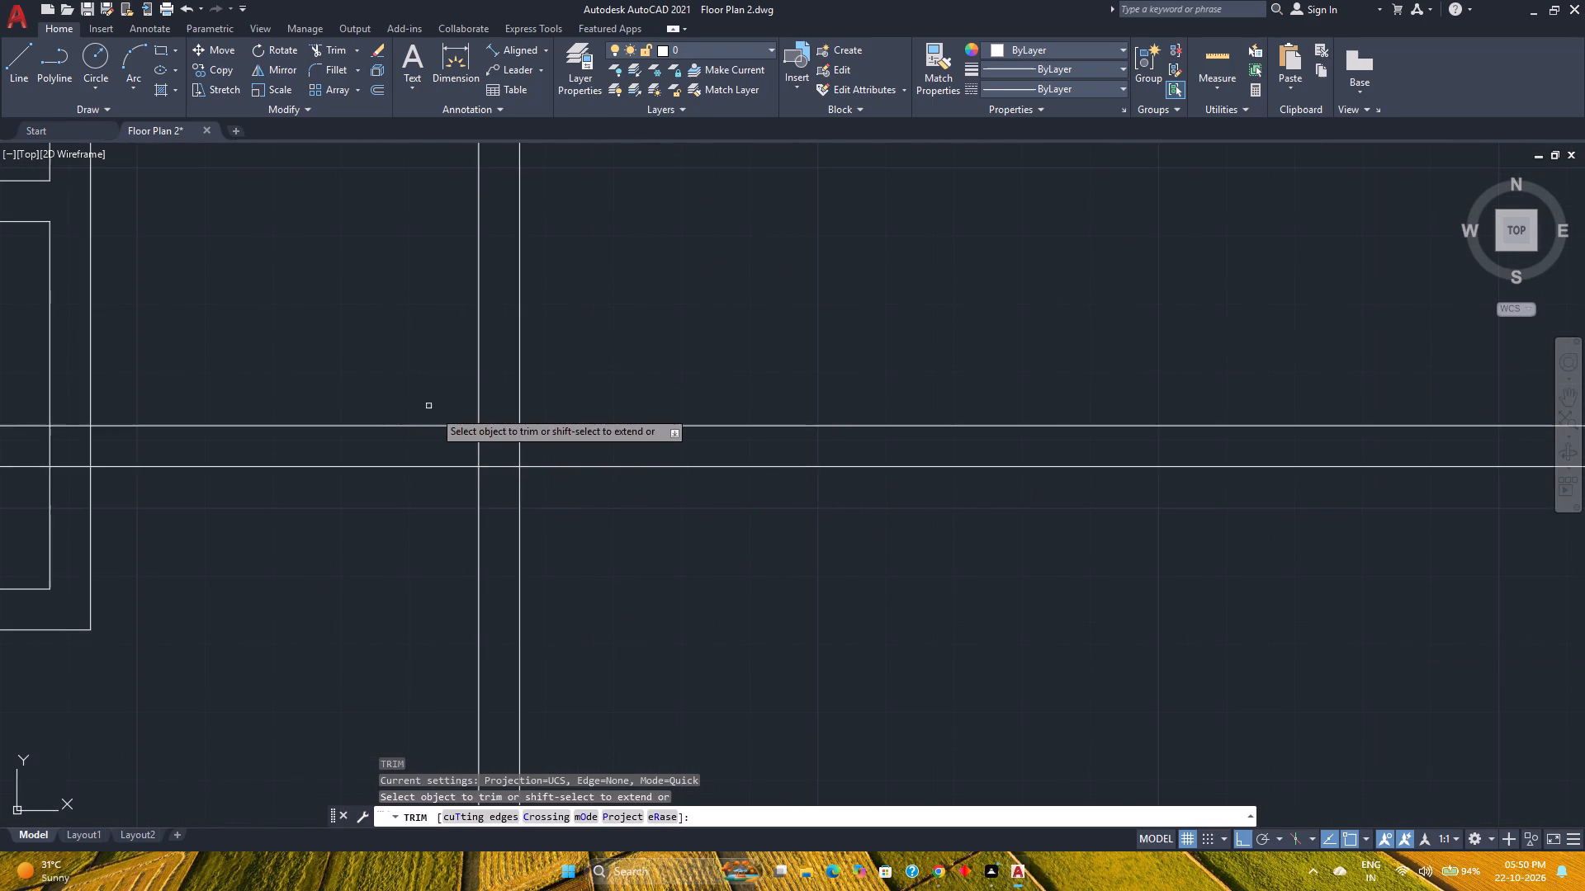
{"action": "scroll", "coordinate": [443, 415], "scroll_direction": "up", "scroll_amount": 2}
{"action": "left_click", "coordinate": [470, 404]}
{"action": "left_click", "coordinate": [454, 603]}
{"action": "scroll", "coordinate": [454, 566], "scroll_direction": "down", "scroll_amount": 4}
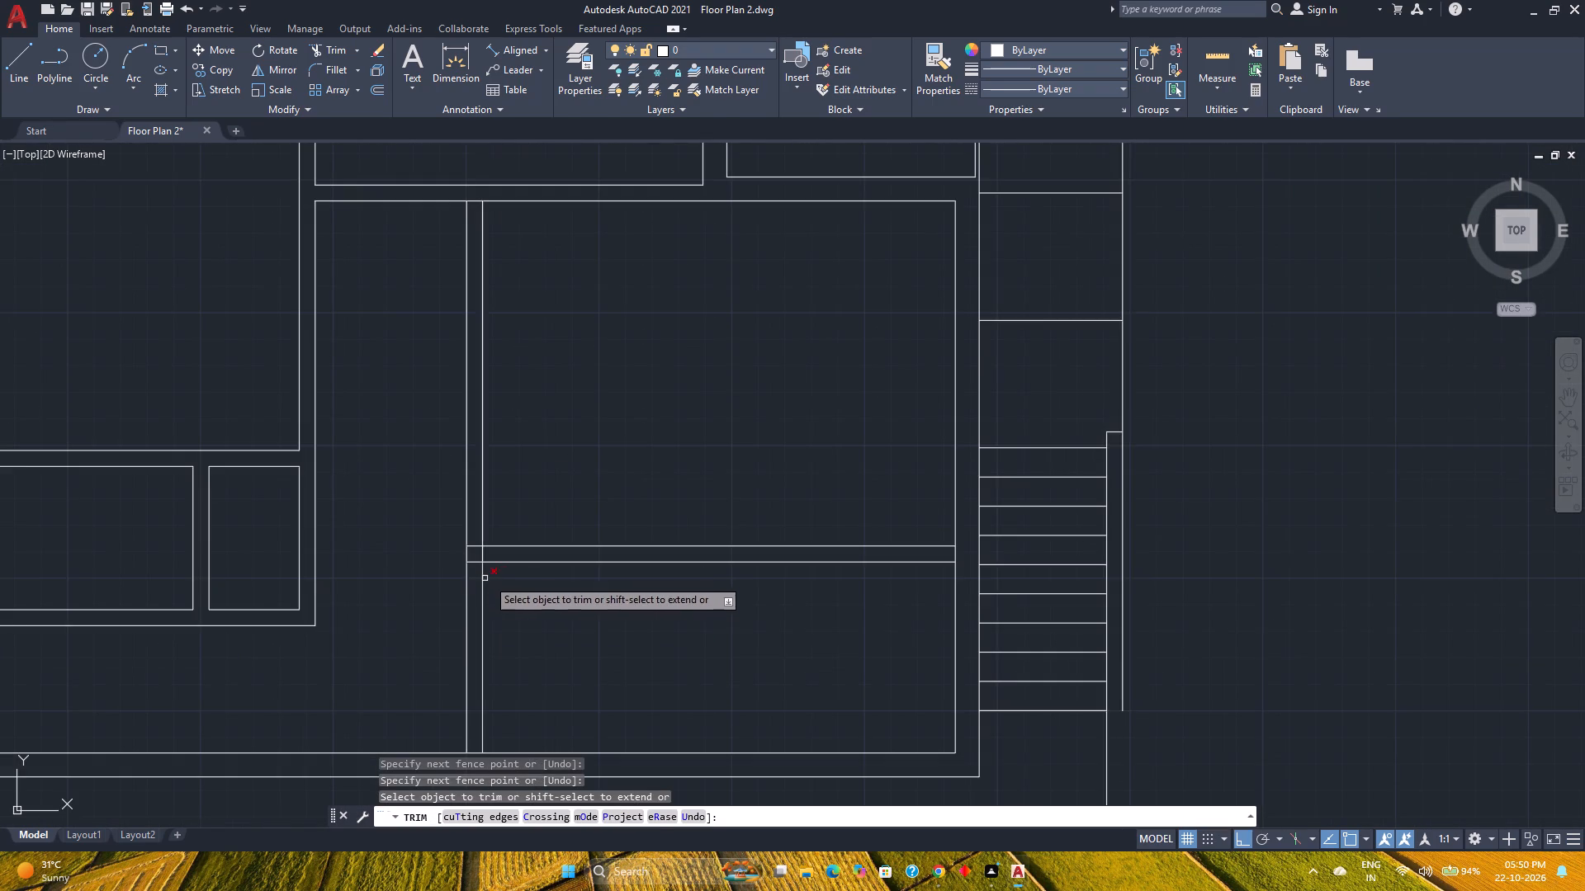
{"action": "scroll", "coordinate": [497, 572], "scroll_direction": "up", "scroll_amount": 3}
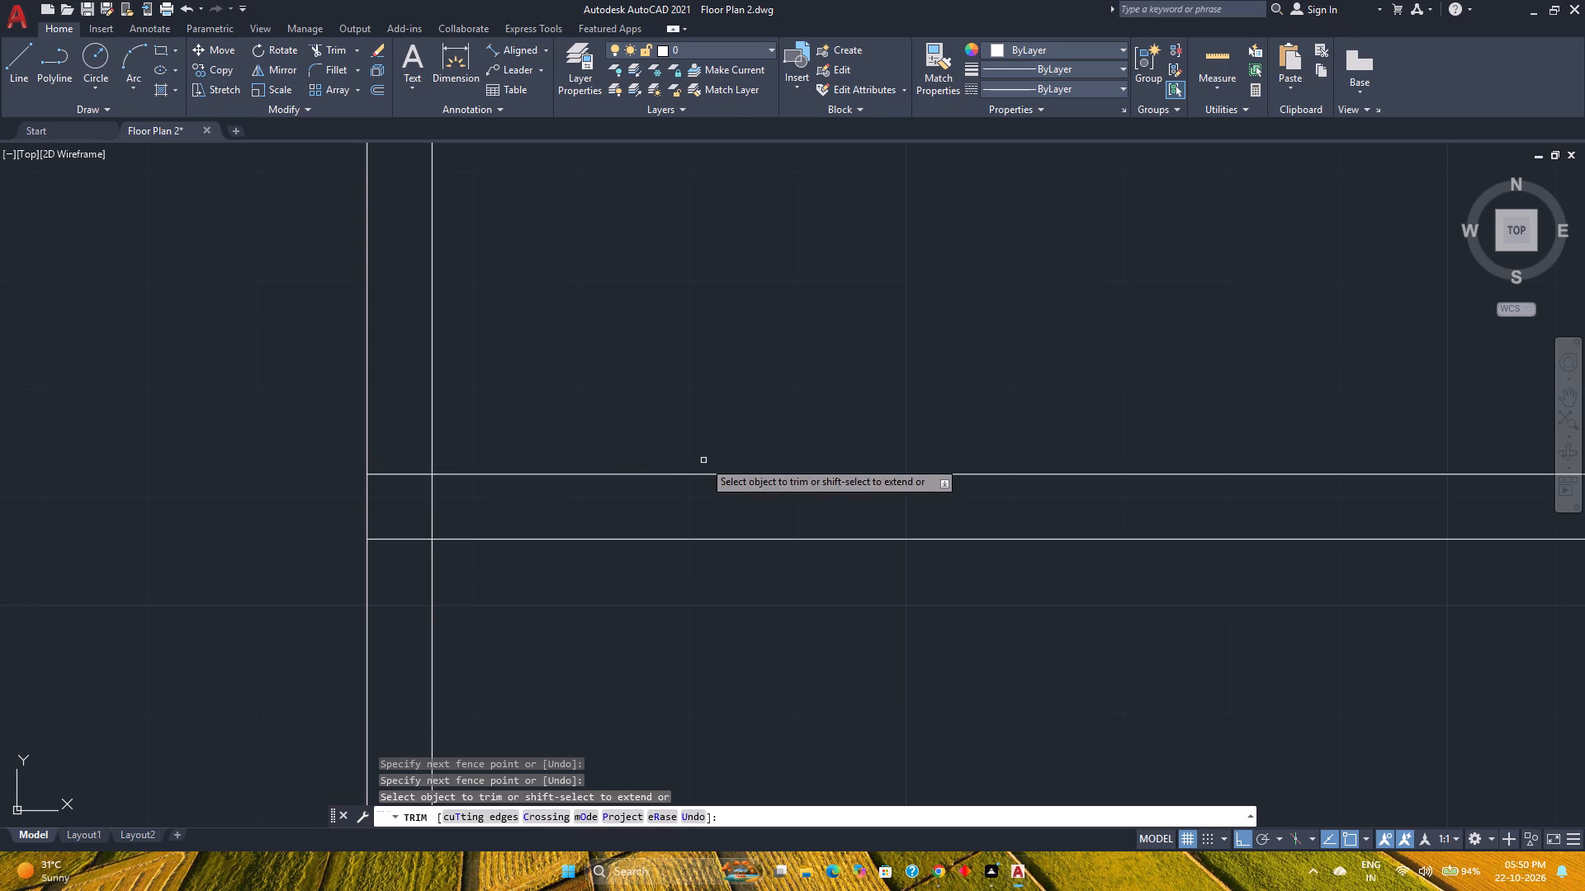
{"action": "key", "text": "Escape"}
Draw a 14'-10" horizontal line to the east wall, starting on the partition's east face midway between the cross wall and north wall.
{"action": "scroll", "coordinate": [711, 446], "scroll_direction": "down", "scroll_amount": 3}
{"action": "scroll", "coordinate": [758, 399], "scroll_direction": "down", "scroll_amount": 2}
{"action": "middle_click_drag", "start_coordinate": [761, 398], "coordinate": [752, 460]}
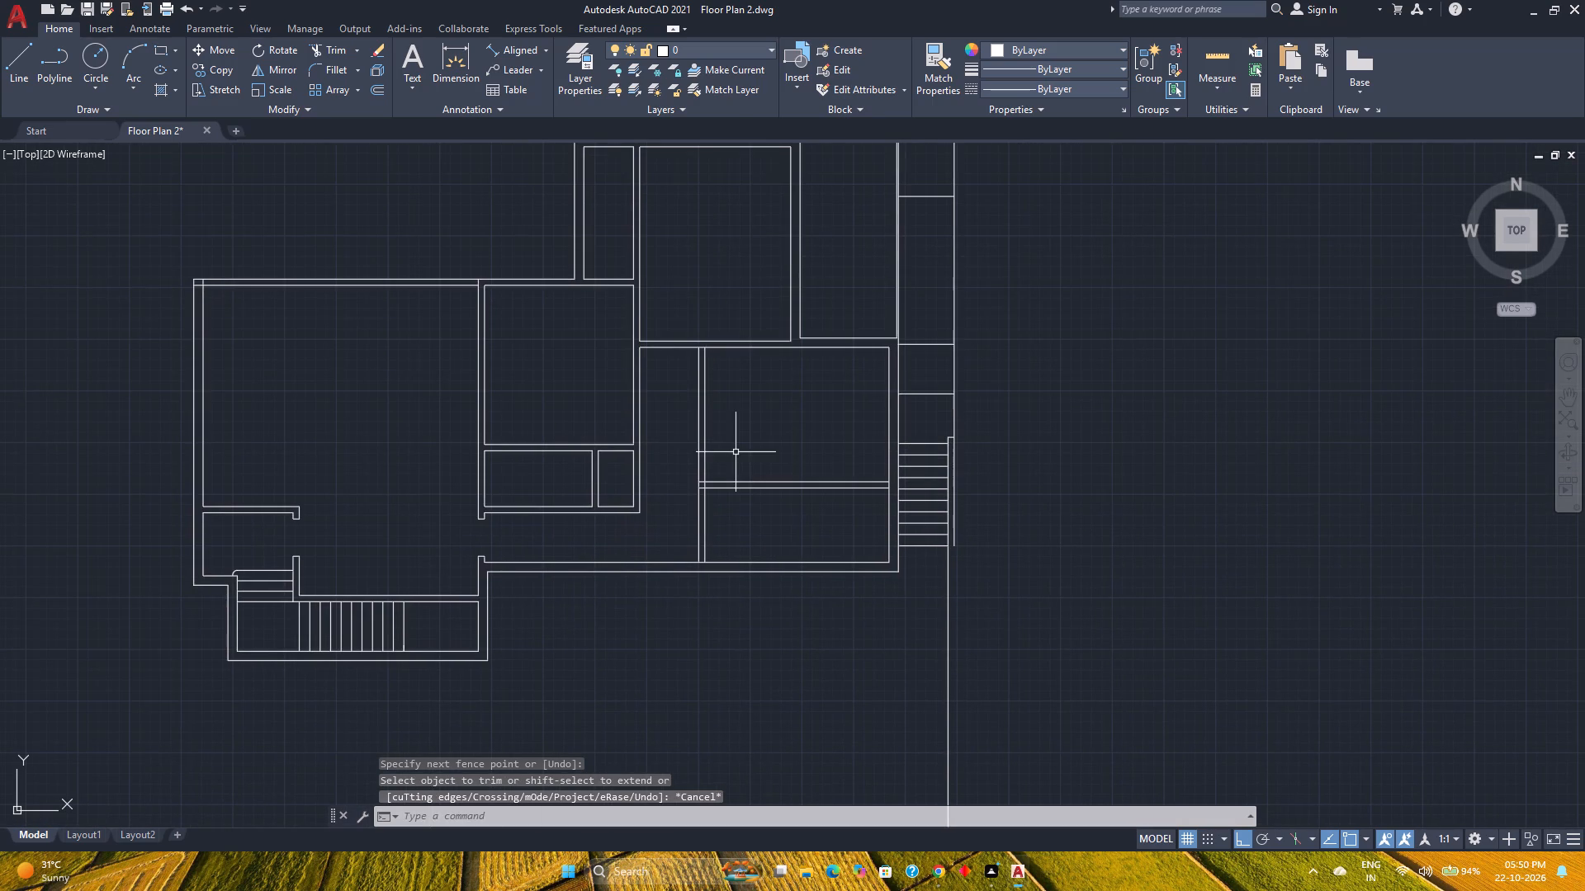
{"action": "scroll", "coordinate": [708, 488], "scroll_direction": "up", "scroll_amount": 4}
{"action": "scroll", "coordinate": [701, 478], "scroll_direction": "down", "scroll_amount": 3}
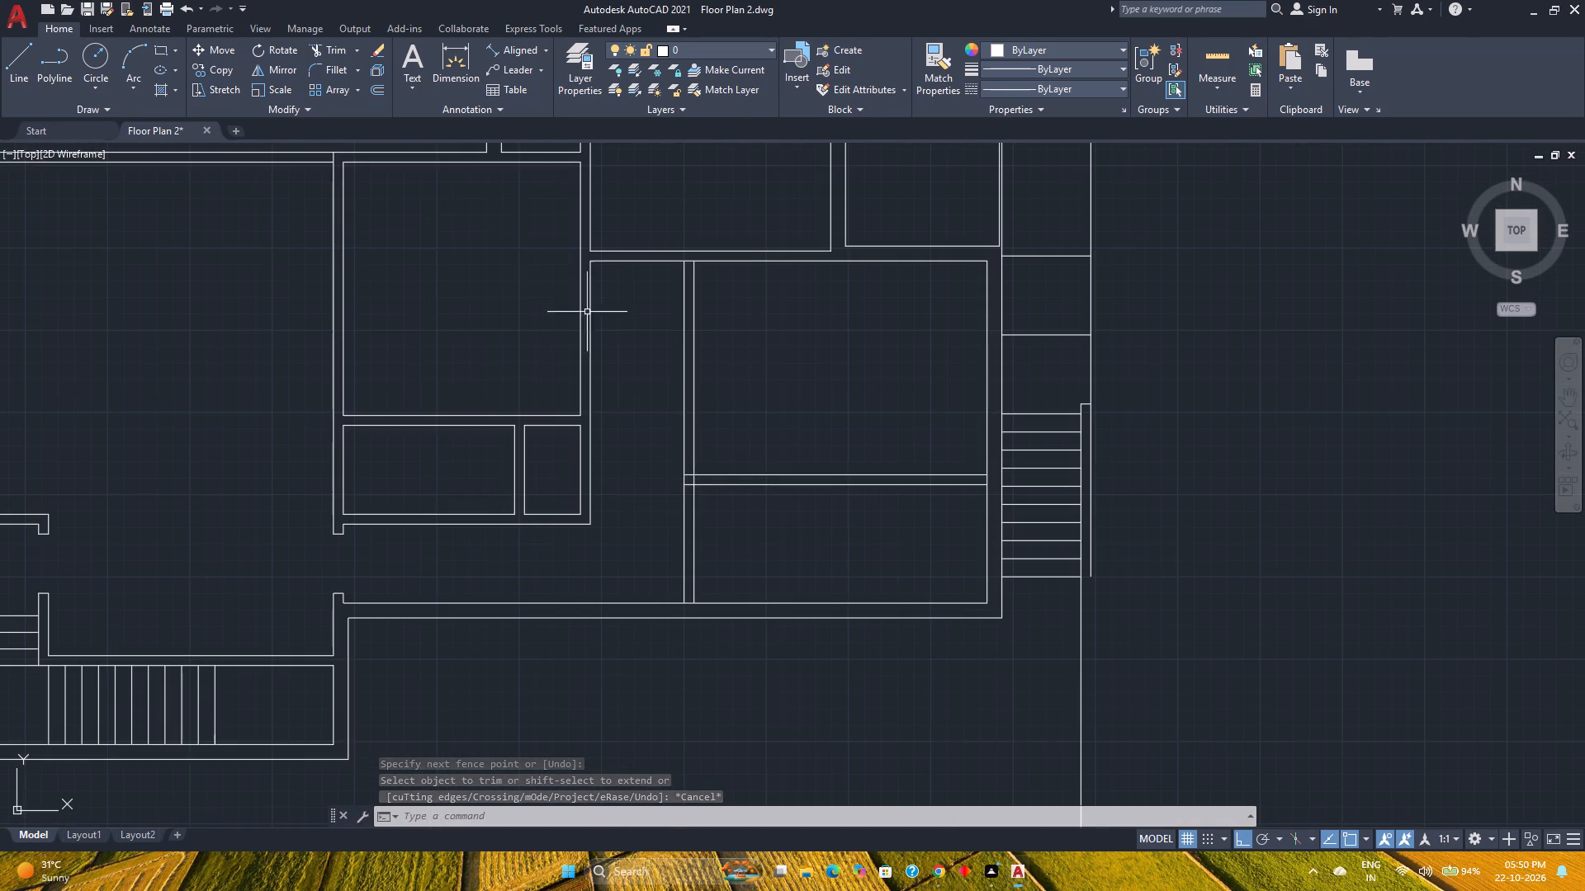
{"action": "left_click", "coordinate": [12, 61]}
{"action": "key", "text": "m"}
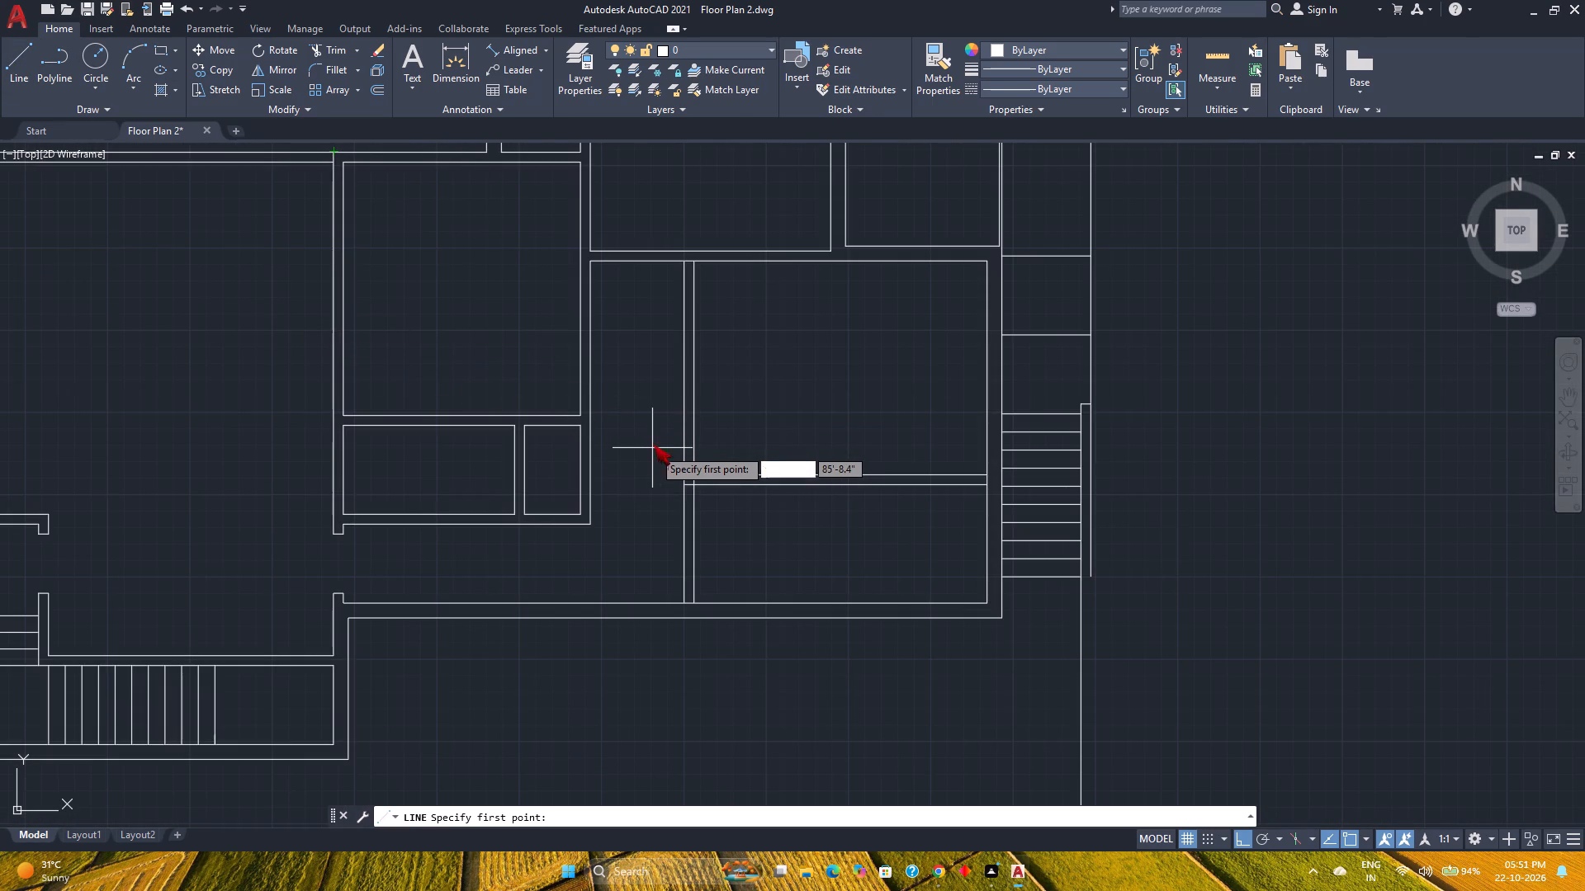
{"action": "key", "text": "2"}
{"action": "key", "text": "p"}
{"action": "key", "text": "Return"}
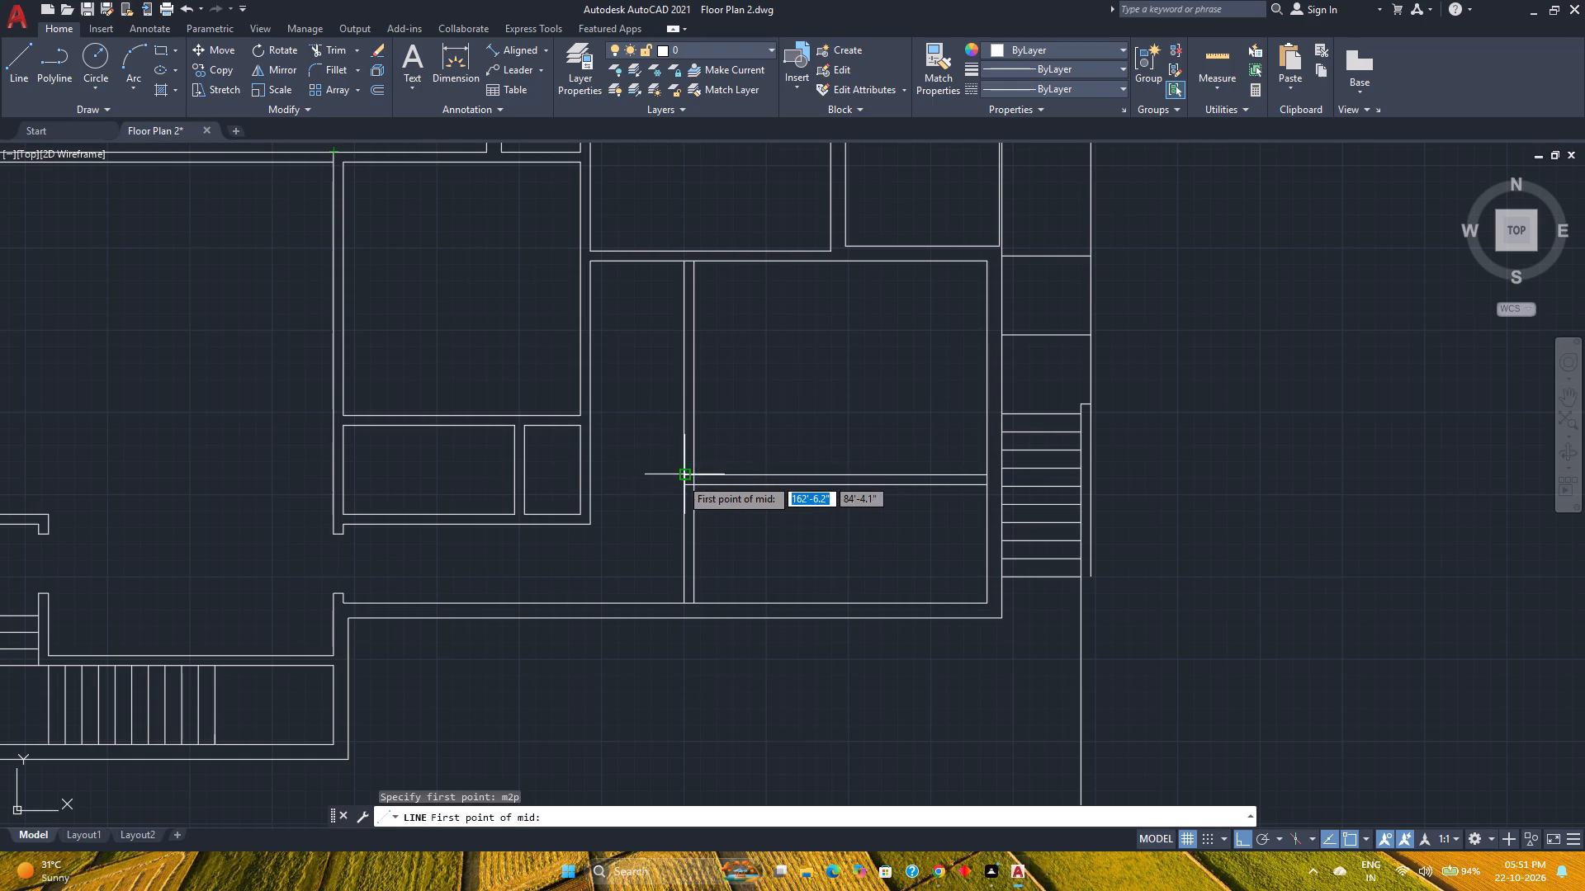
{"action": "scroll", "coordinate": [688, 480], "scroll_direction": "up", "scroll_amount": 2}
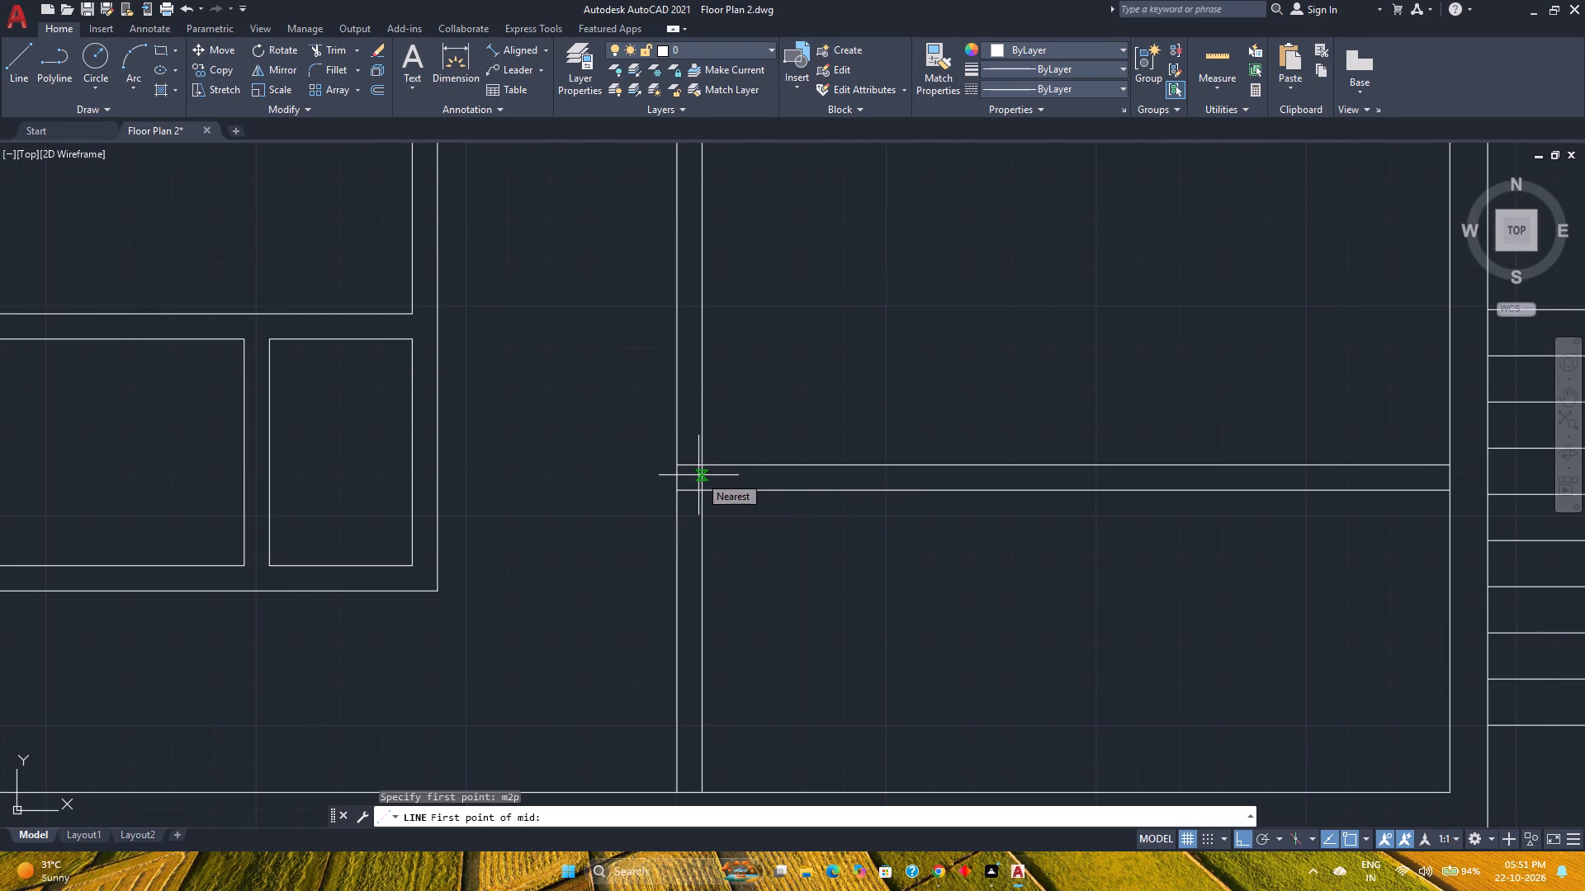
{"action": "left_click", "coordinate": [698, 464]}
{"action": "scroll", "coordinate": [695, 378], "scroll_direction": "down", "scroll_amount": 2}
{"action": "middle_click_drag", "start_coordinate": [695, 378], "coordinate": [661, 514]}
{"action": "middle_click", "coordinate": [661, 514]}
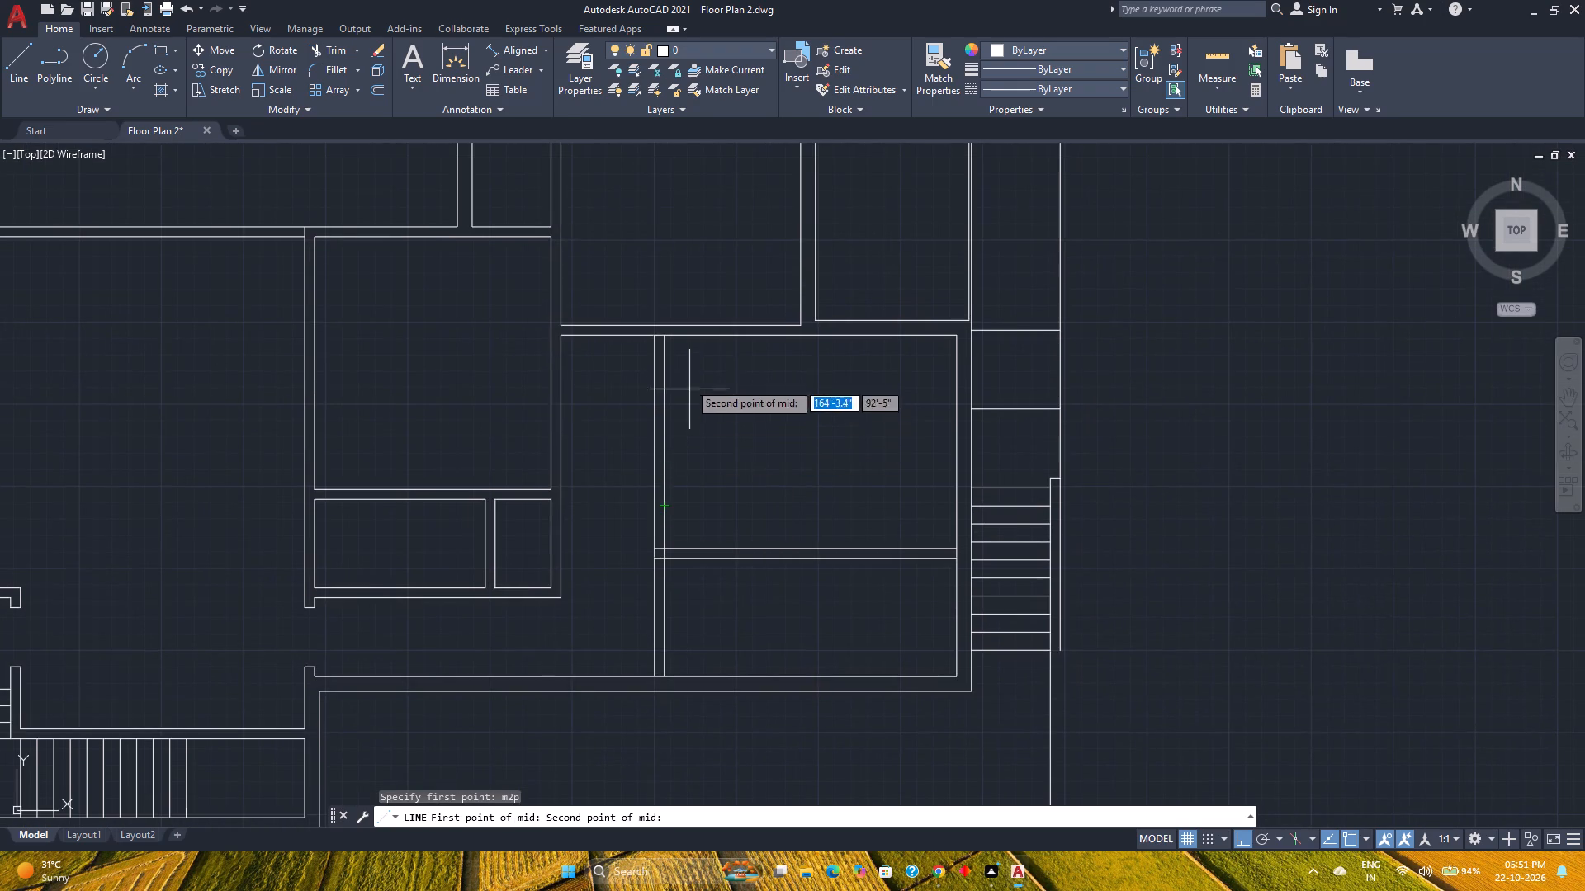
{"action": "left_click", "coordinate": [660, 337]}
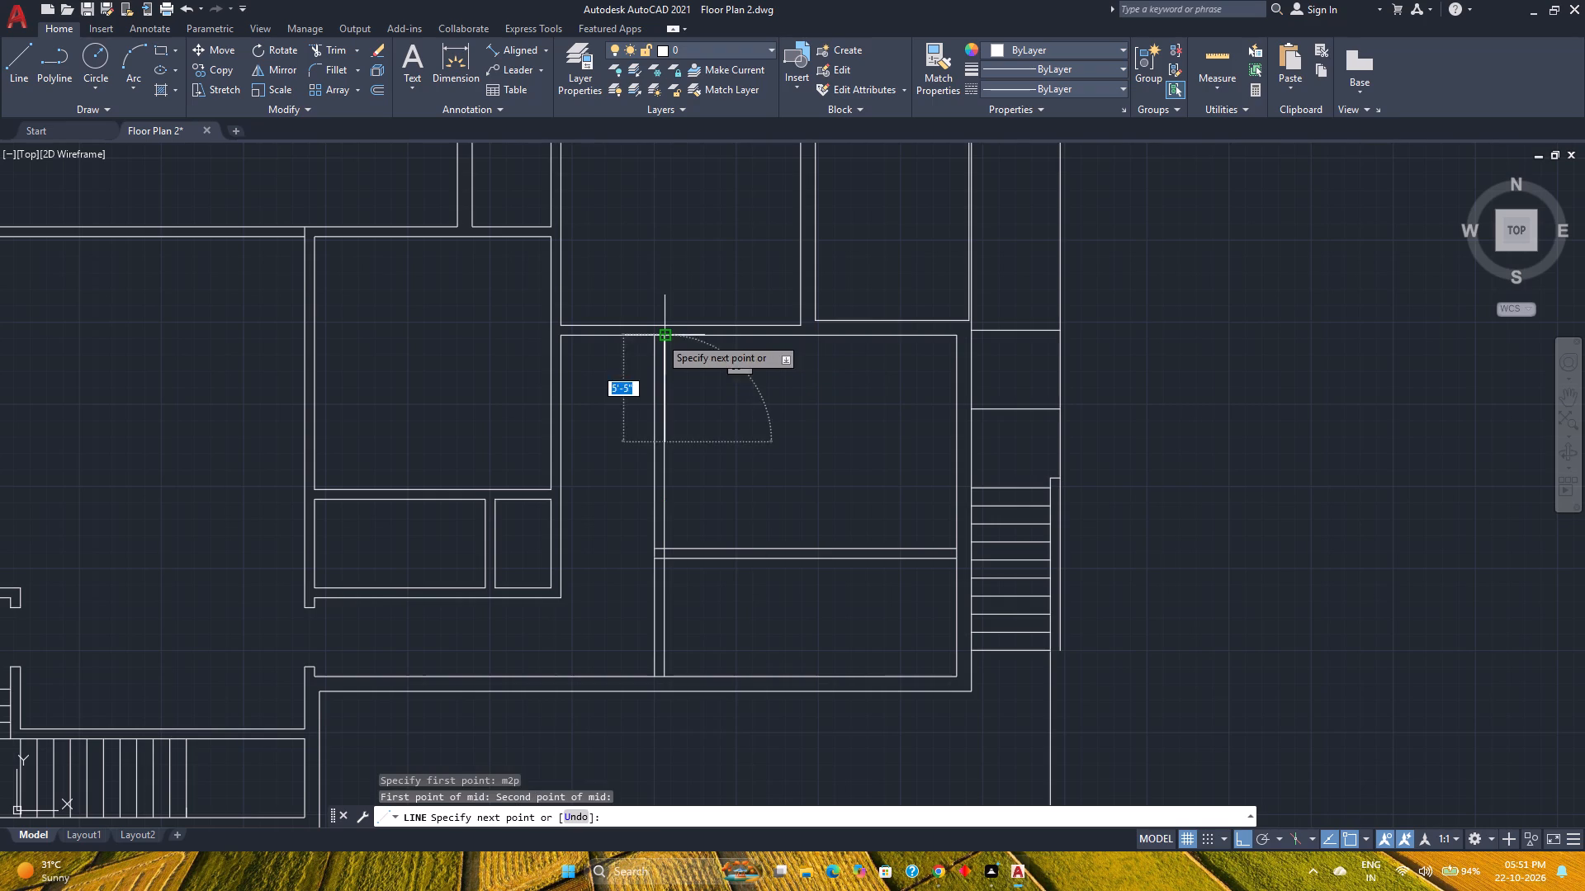
{"action": "left_click", "coordinate": [954, 443]}
{"action": "key", "text": "Escape"}
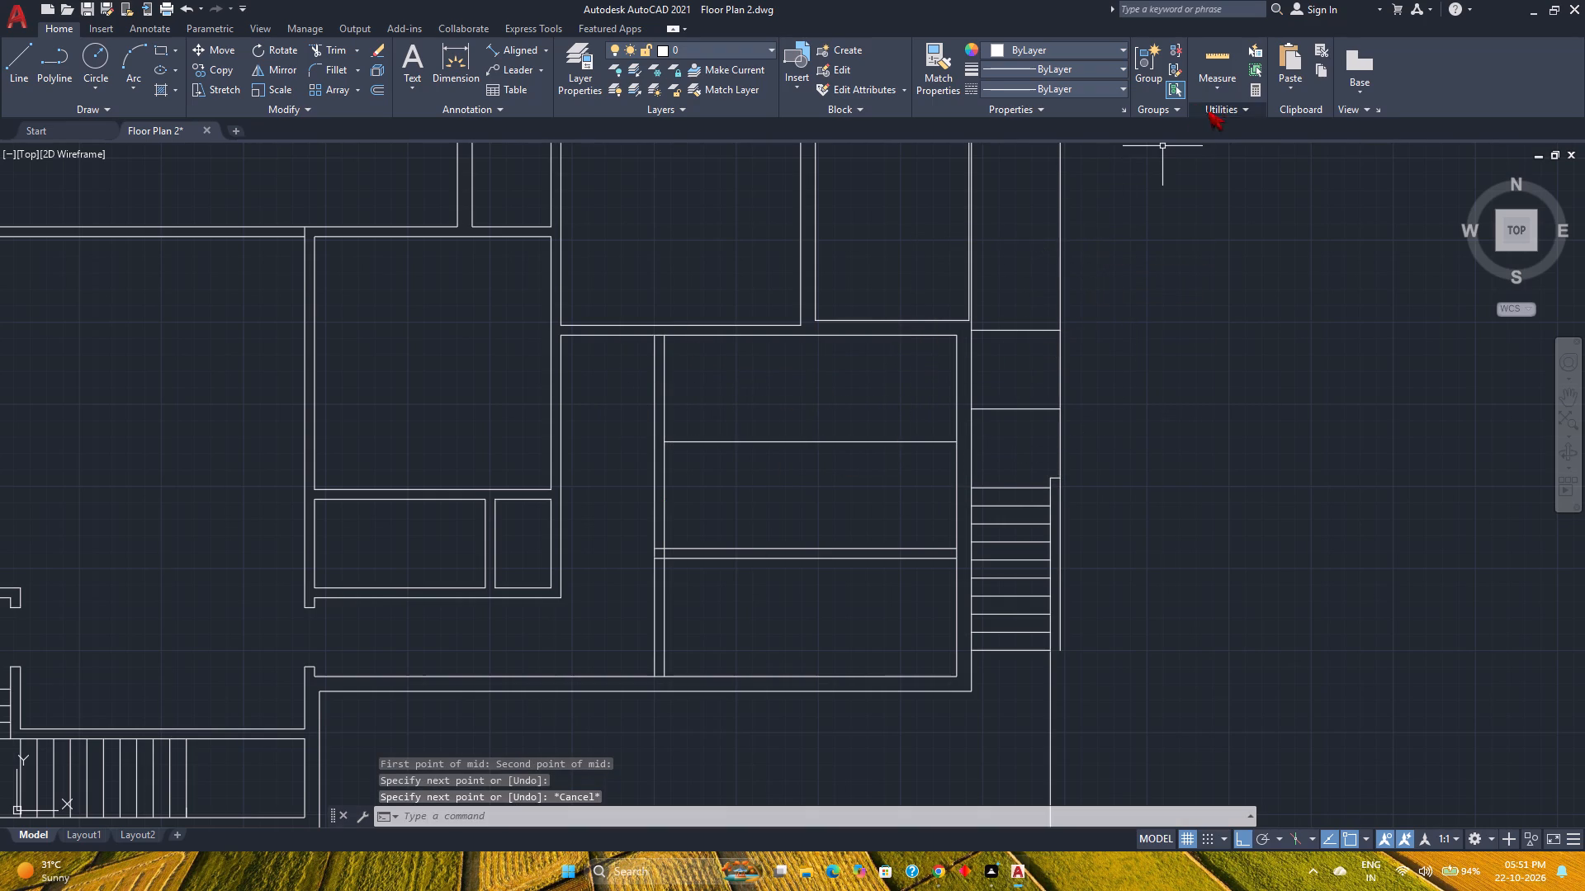
Measure the space between the new middle line and the cross wall with quick measurement.
{"action": "left_click", "coordinate": [1209, 59]}
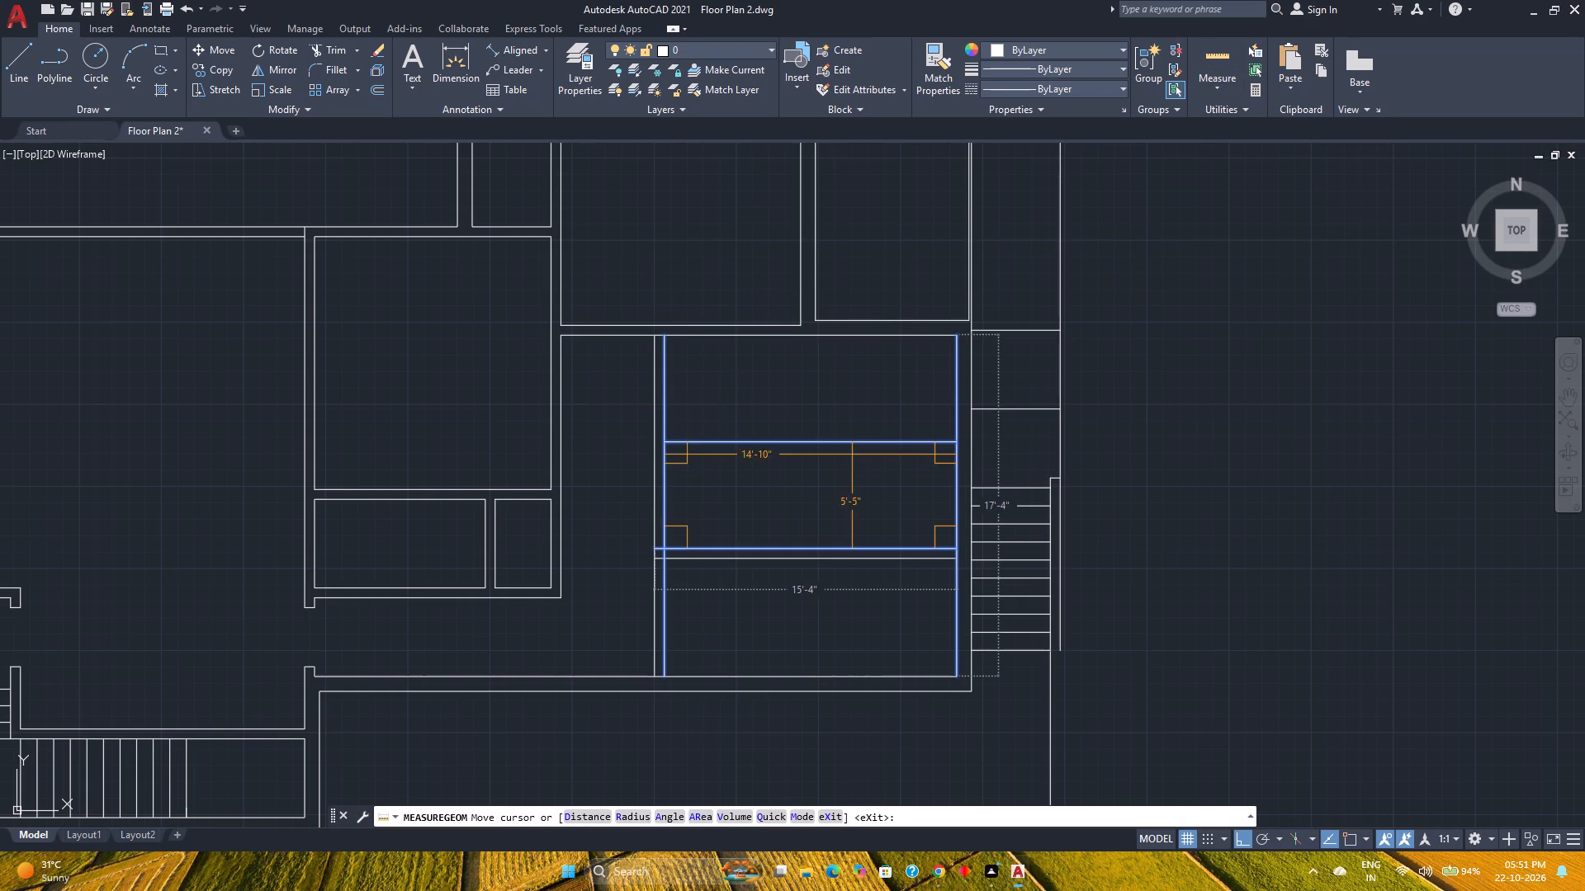
{"action": "key", "text": "Escape"}
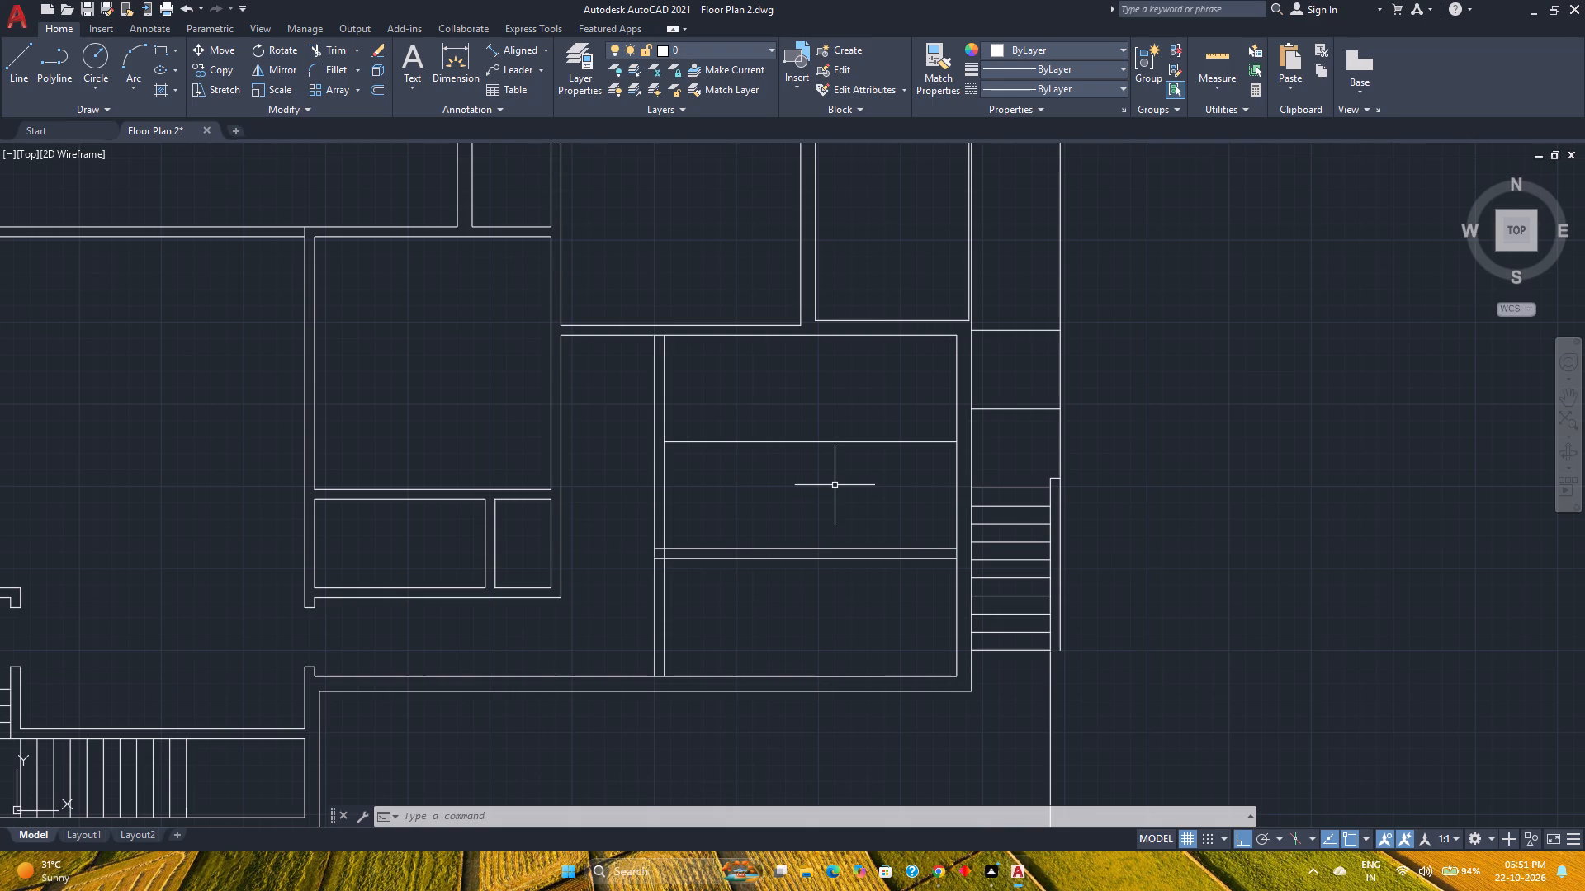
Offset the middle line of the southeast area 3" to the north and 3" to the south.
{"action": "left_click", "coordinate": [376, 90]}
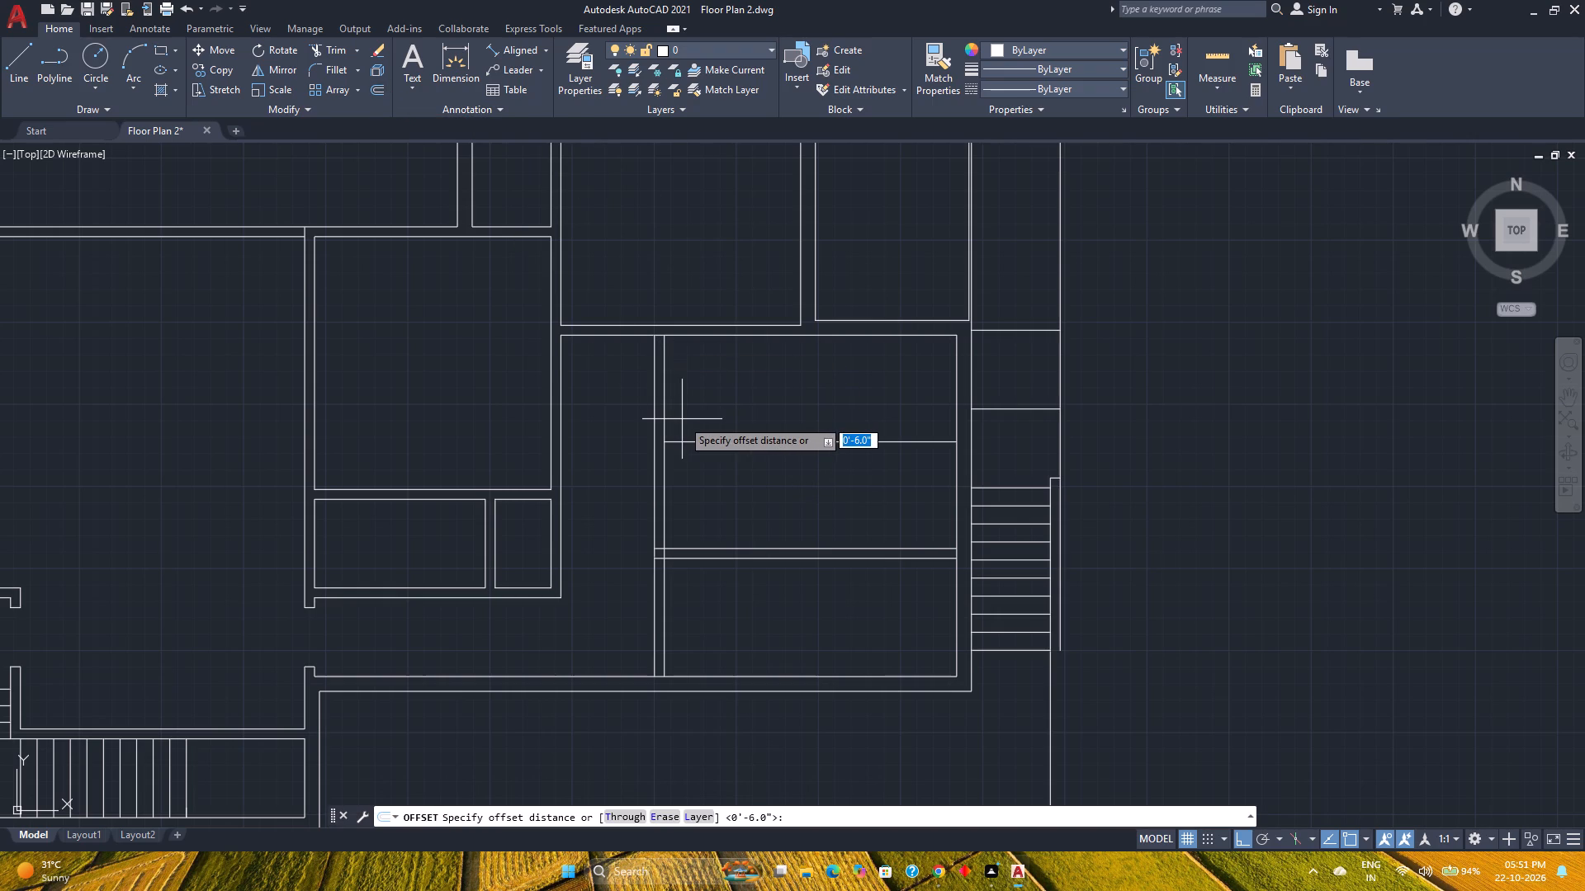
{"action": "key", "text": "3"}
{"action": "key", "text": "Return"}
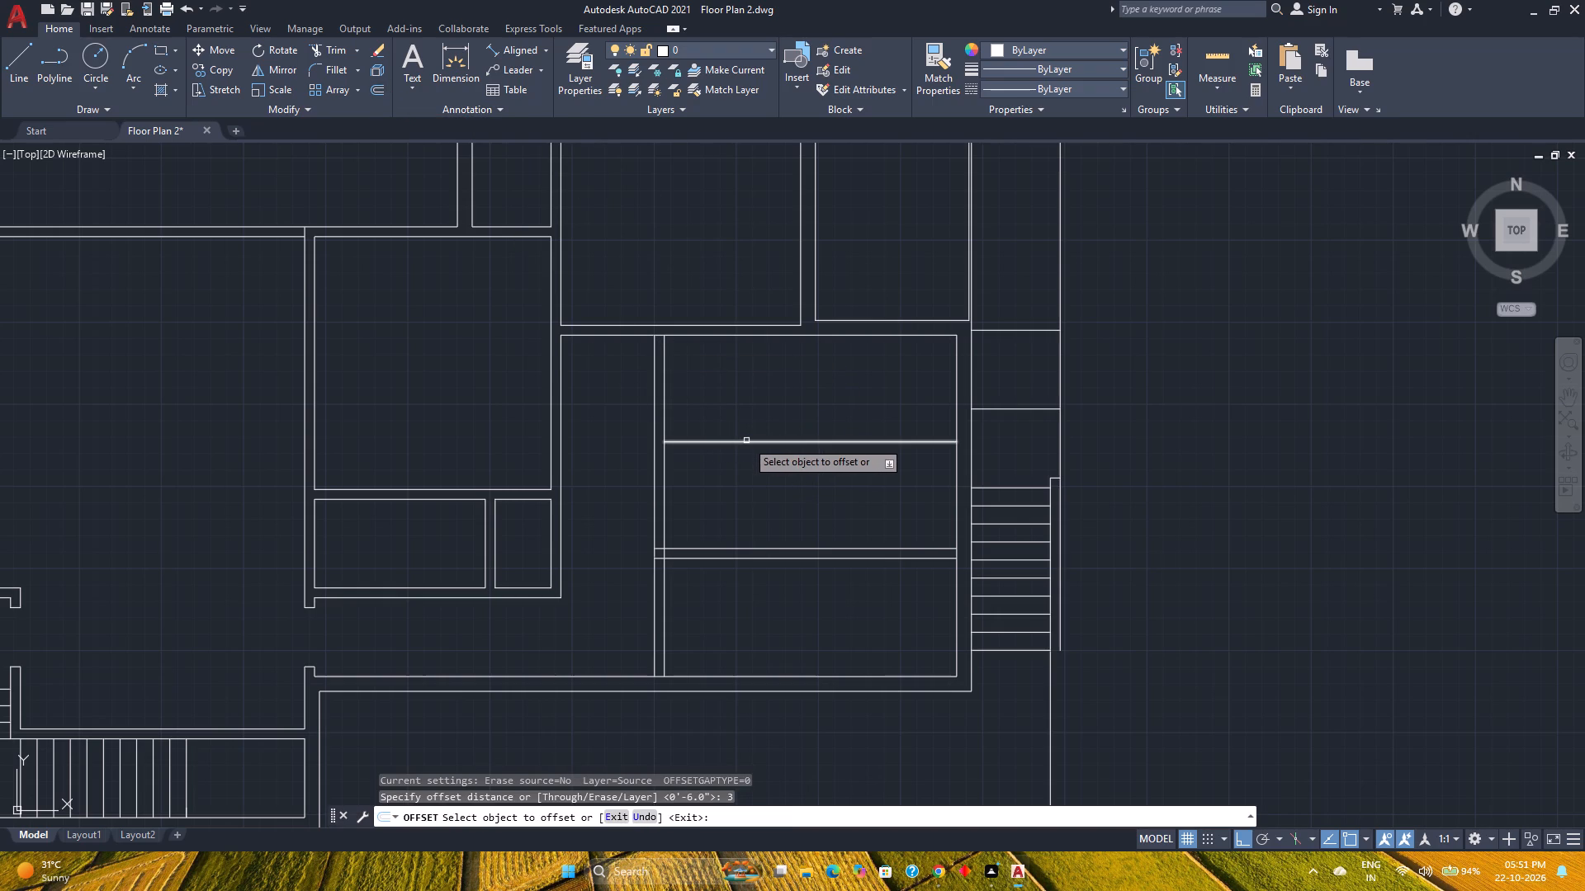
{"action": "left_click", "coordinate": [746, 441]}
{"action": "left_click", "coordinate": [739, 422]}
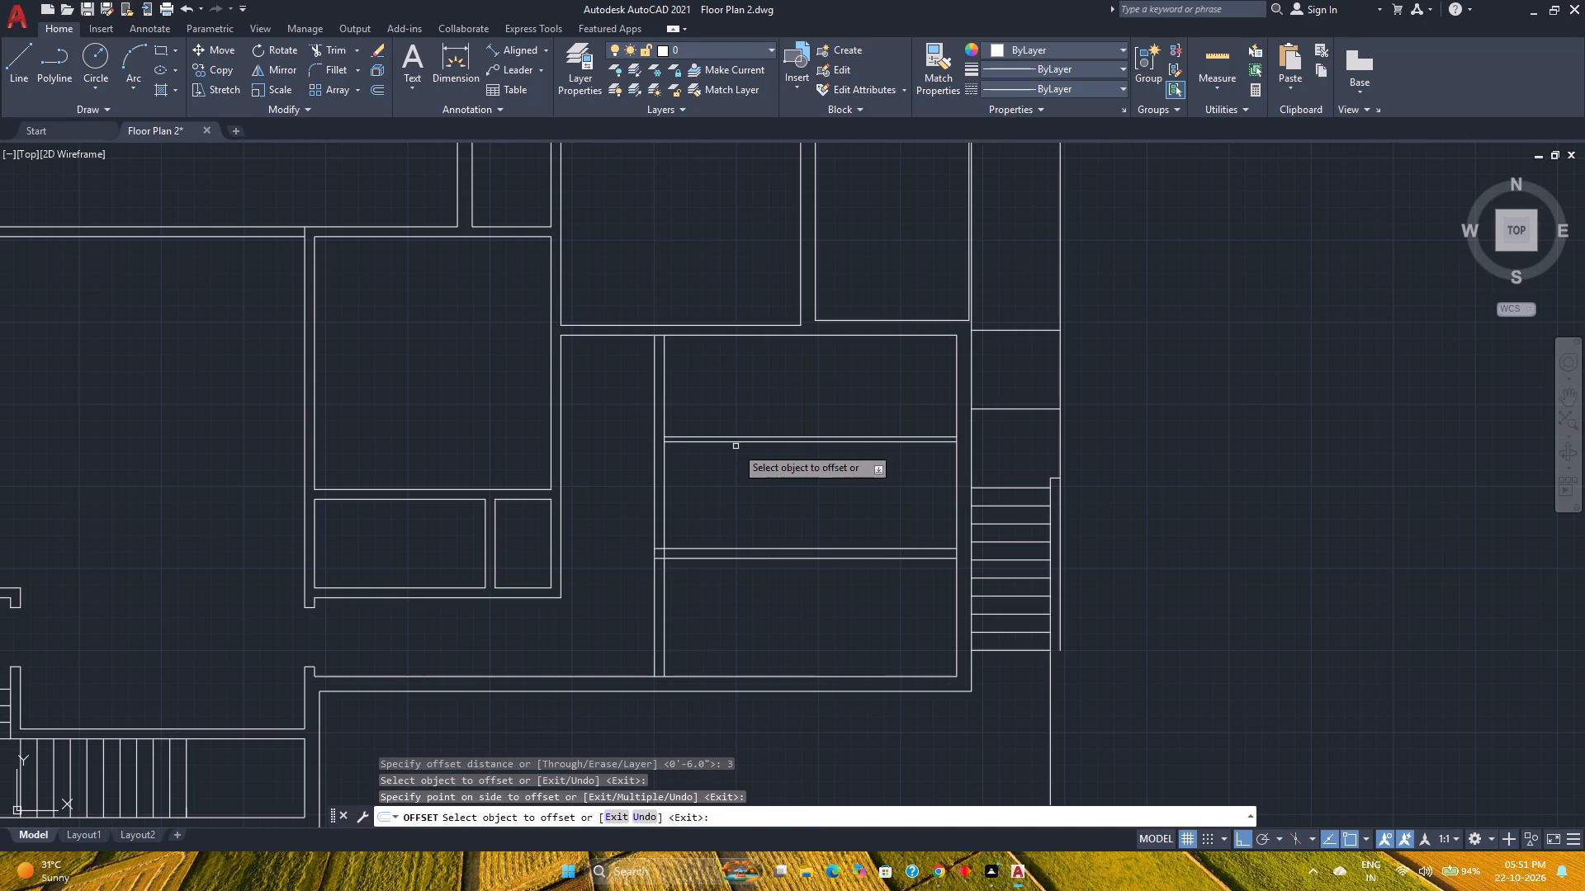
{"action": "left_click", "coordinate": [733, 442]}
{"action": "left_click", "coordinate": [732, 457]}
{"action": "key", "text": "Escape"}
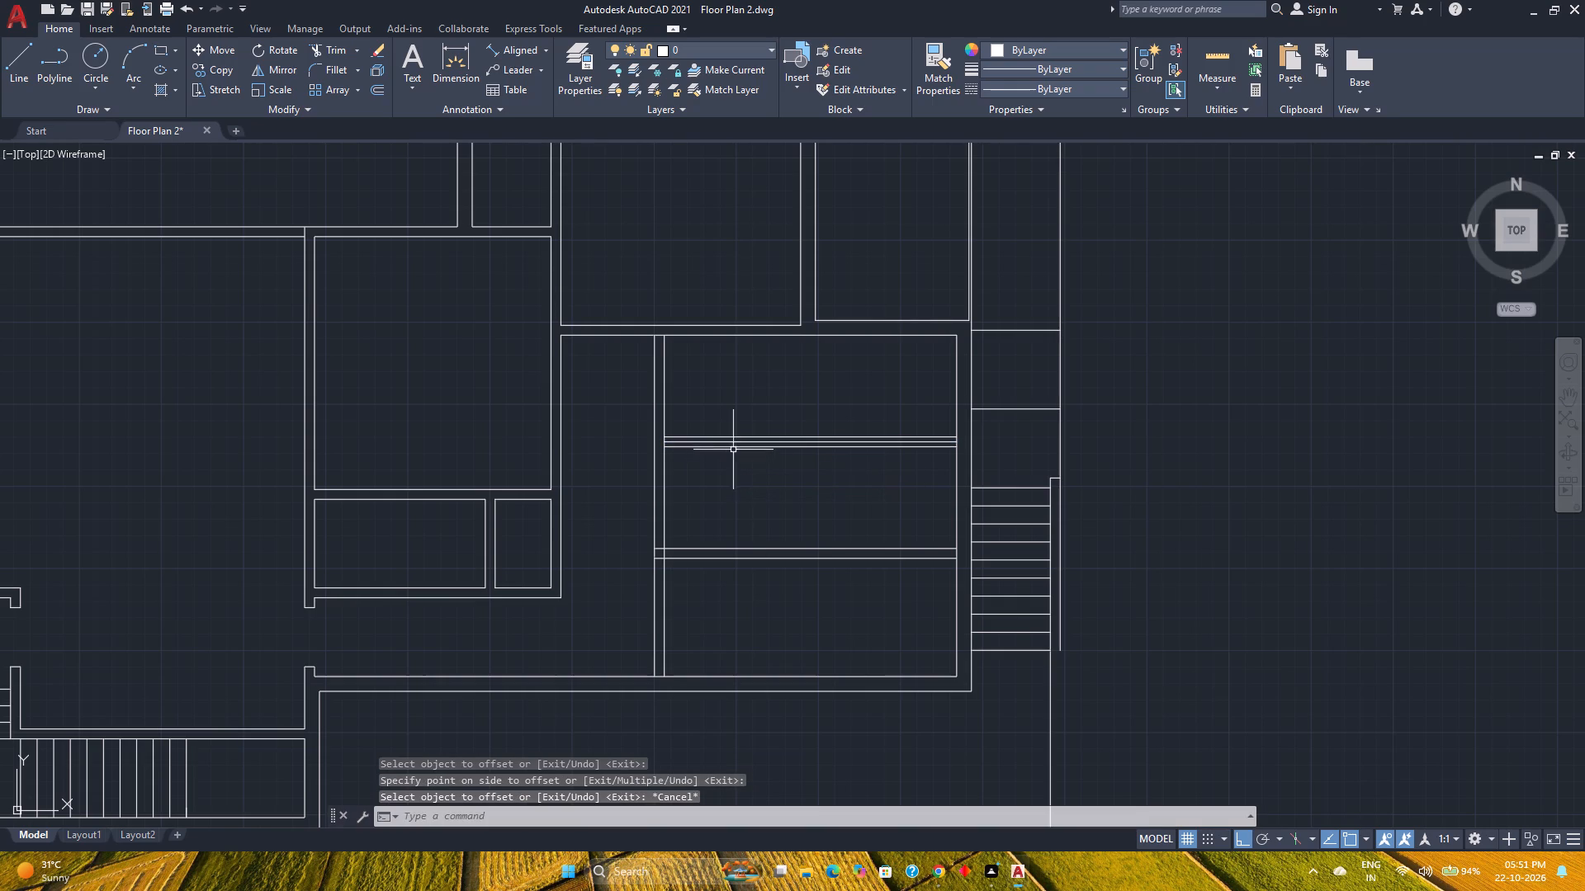
Measure the space between the north wall and the upper offset line with quick measurement.
{"action": "left_click", "coordinate": [1195, 54]}
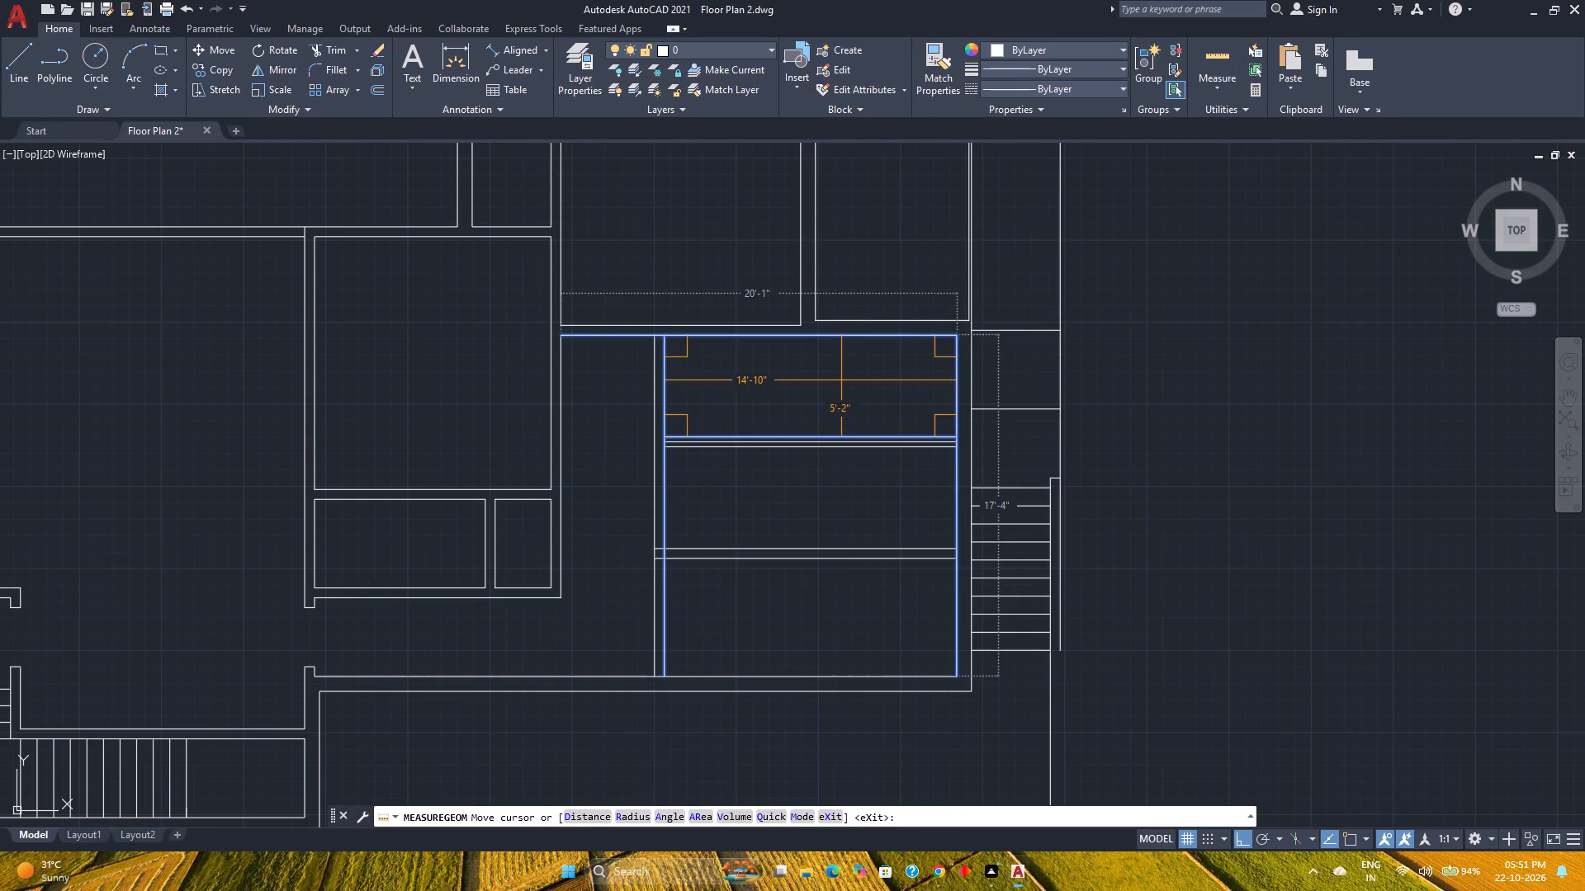
{"action": "key", "text": "Escape"}
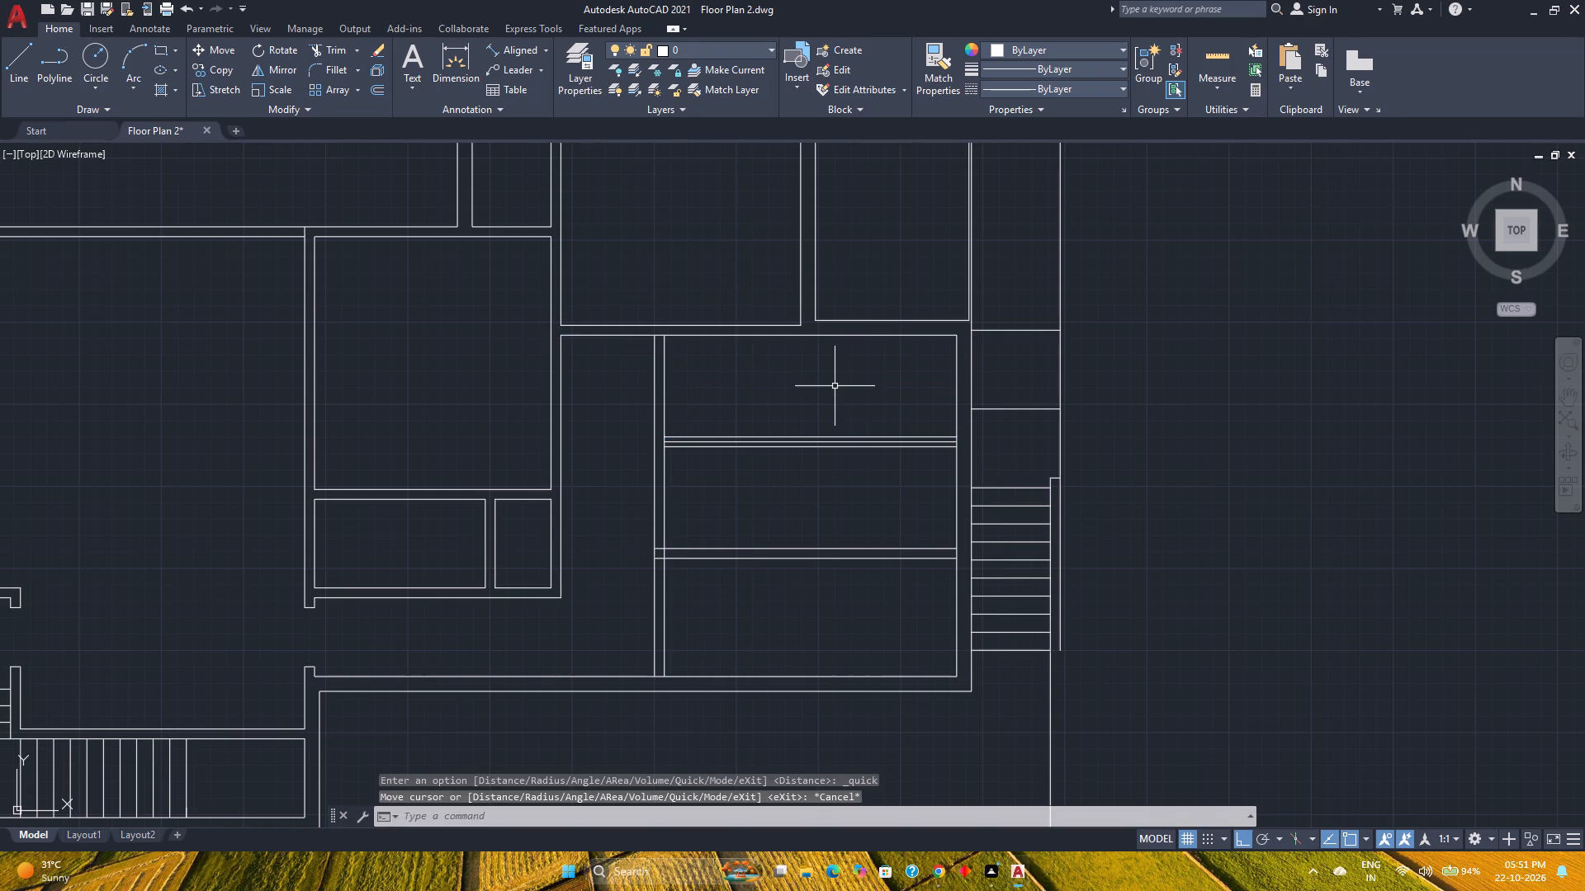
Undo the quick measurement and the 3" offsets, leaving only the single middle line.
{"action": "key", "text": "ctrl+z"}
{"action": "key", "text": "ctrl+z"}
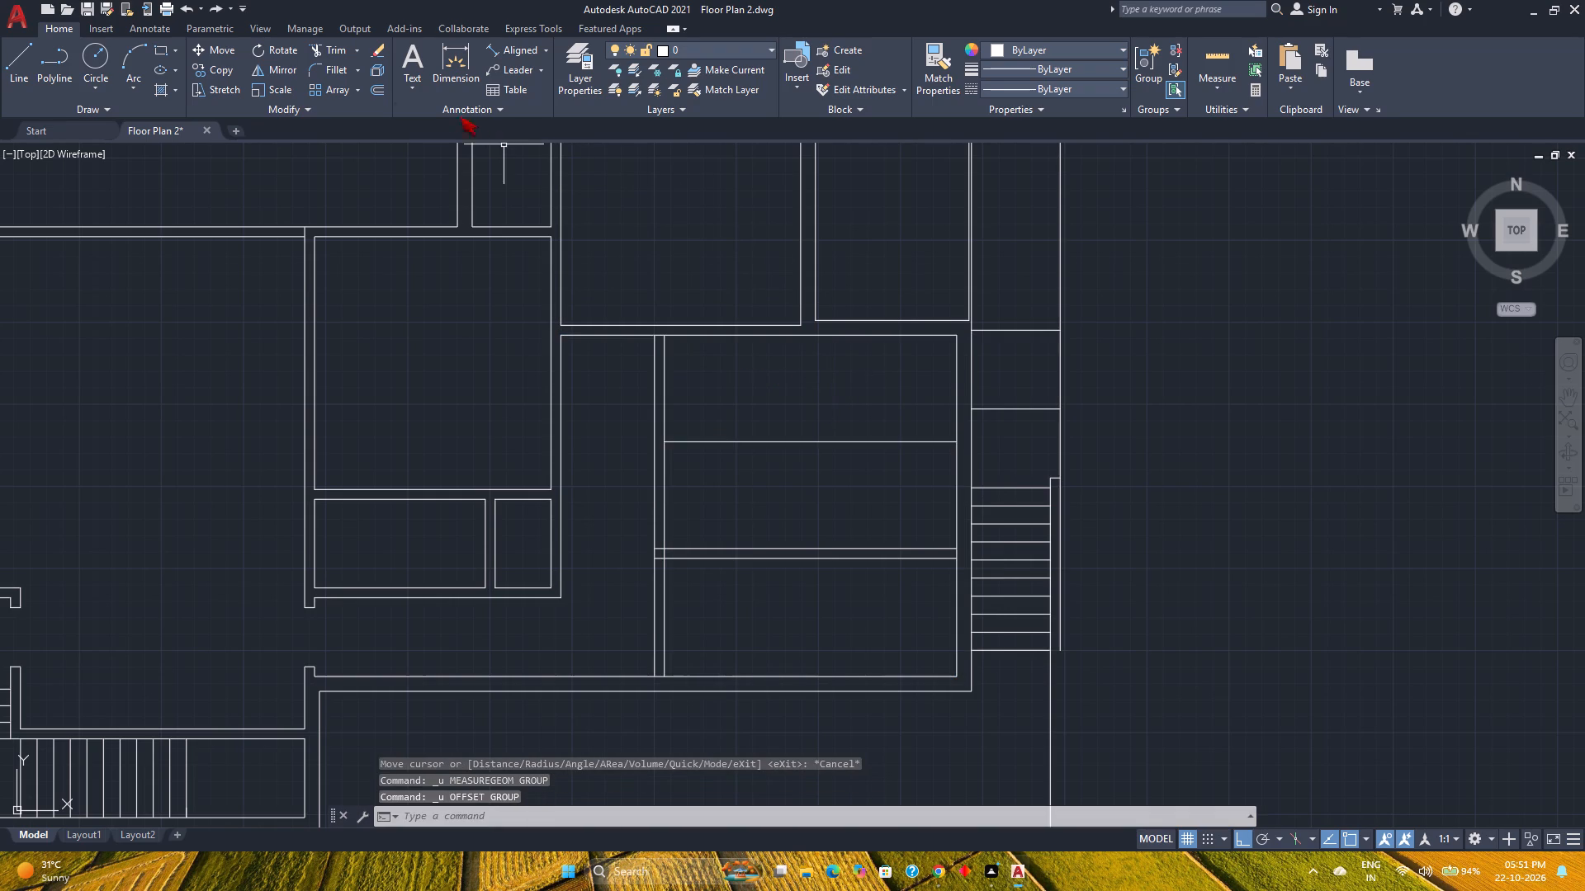
Offset the middle line 6" to the south to form a second horizontal partition.
{"action": "left_click", "coordinate": [379, 92]}
{"action": "key", "text": "6"}
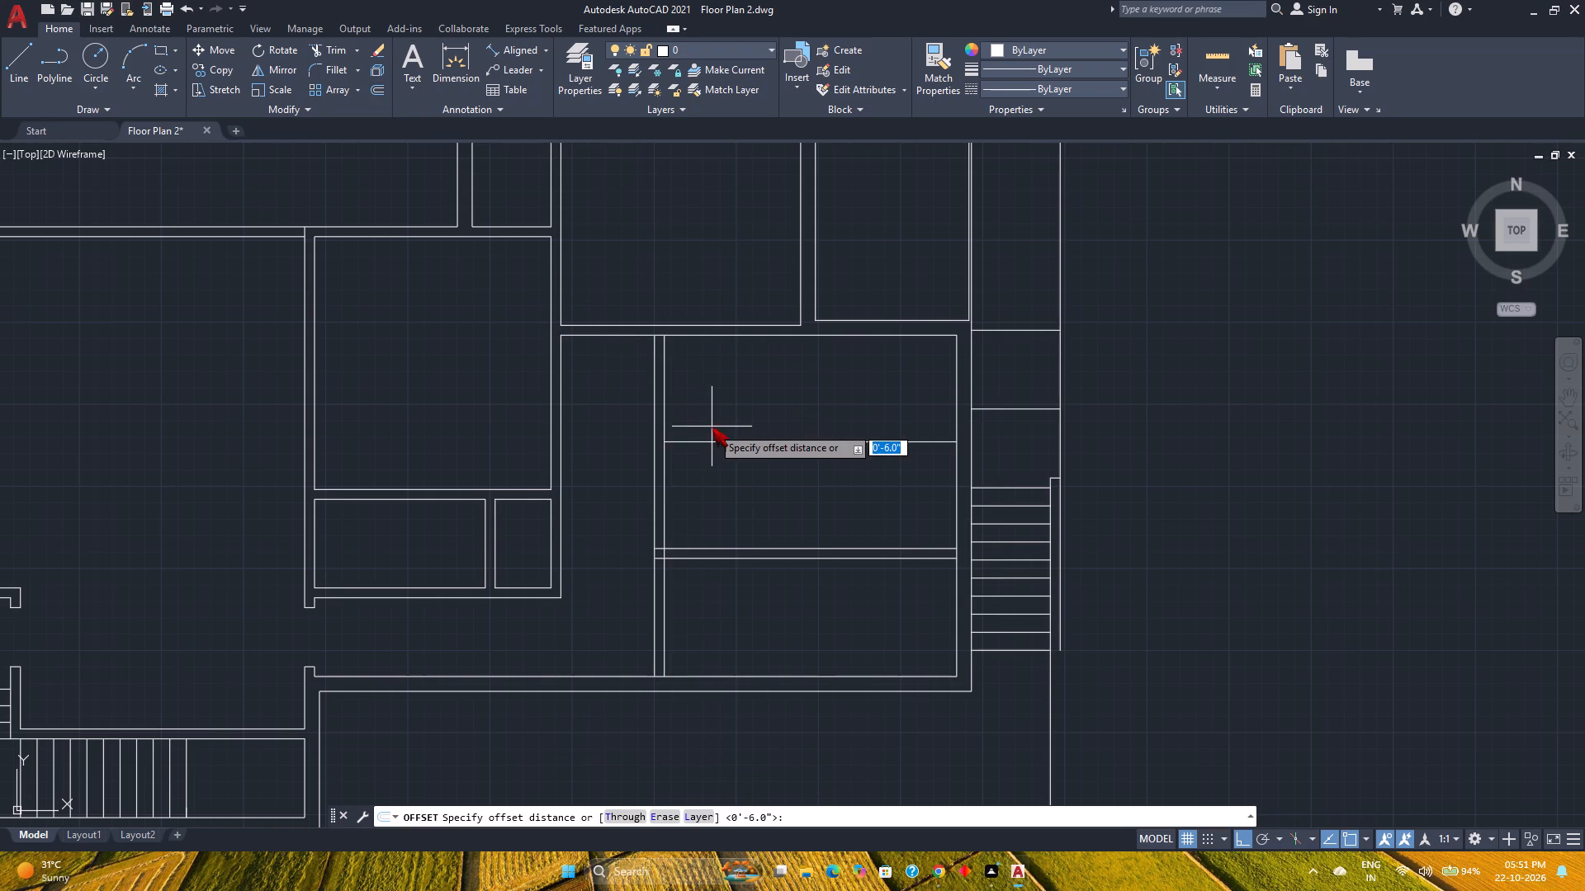
{"action": "key", "text": "Return"}
{"action": "left_click", "coordinate": [743, 440]}
{"action": "left_click", "coordinate": [743, 461]}
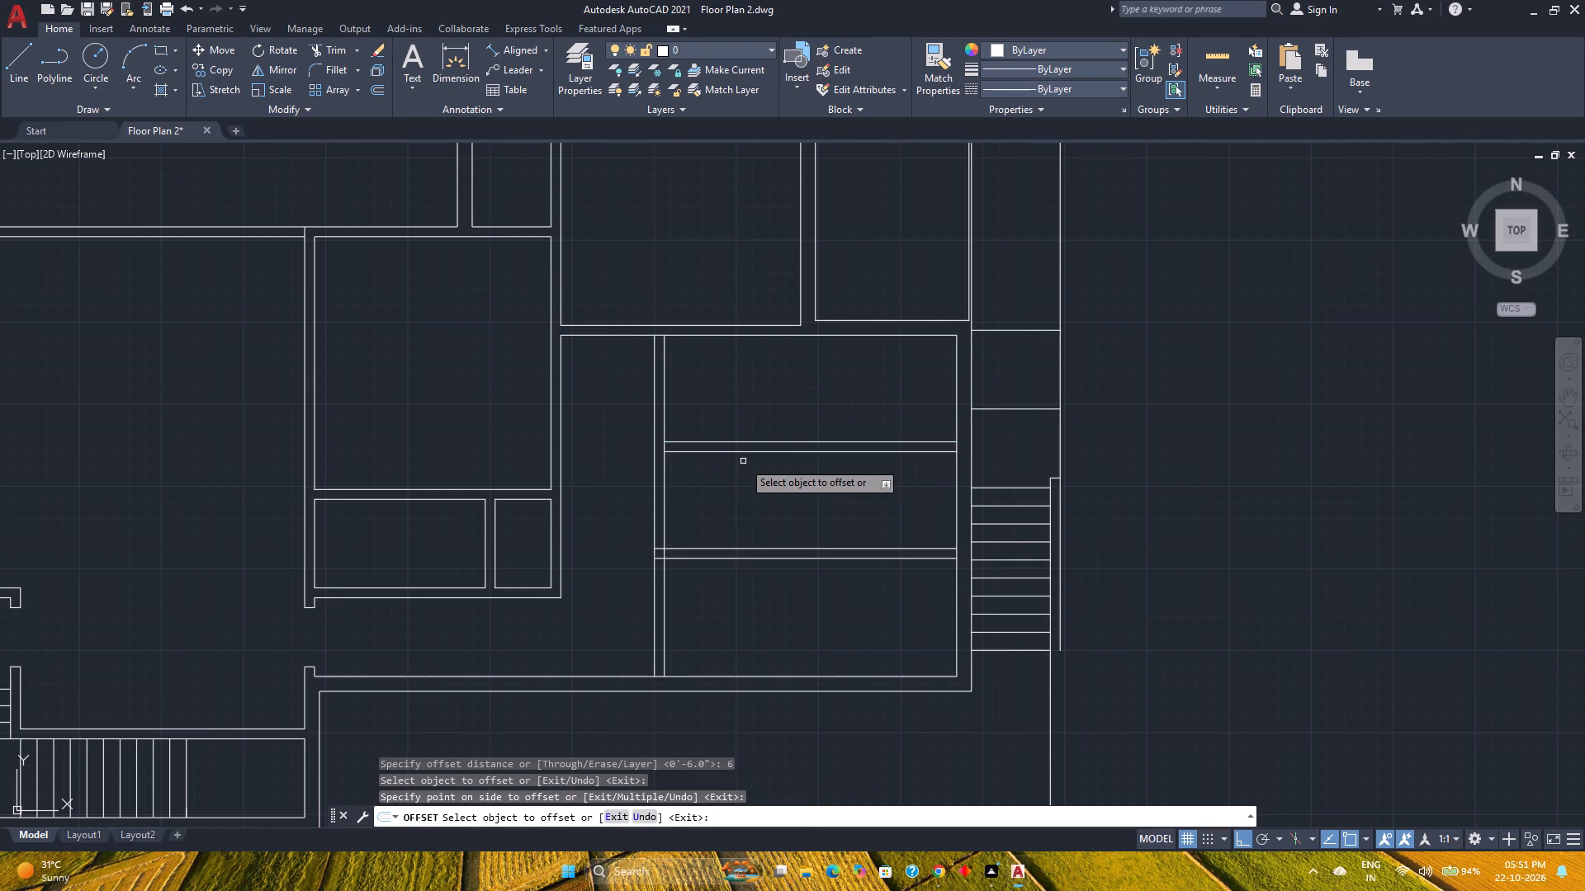
{"action": "key", "text": "Escape"}
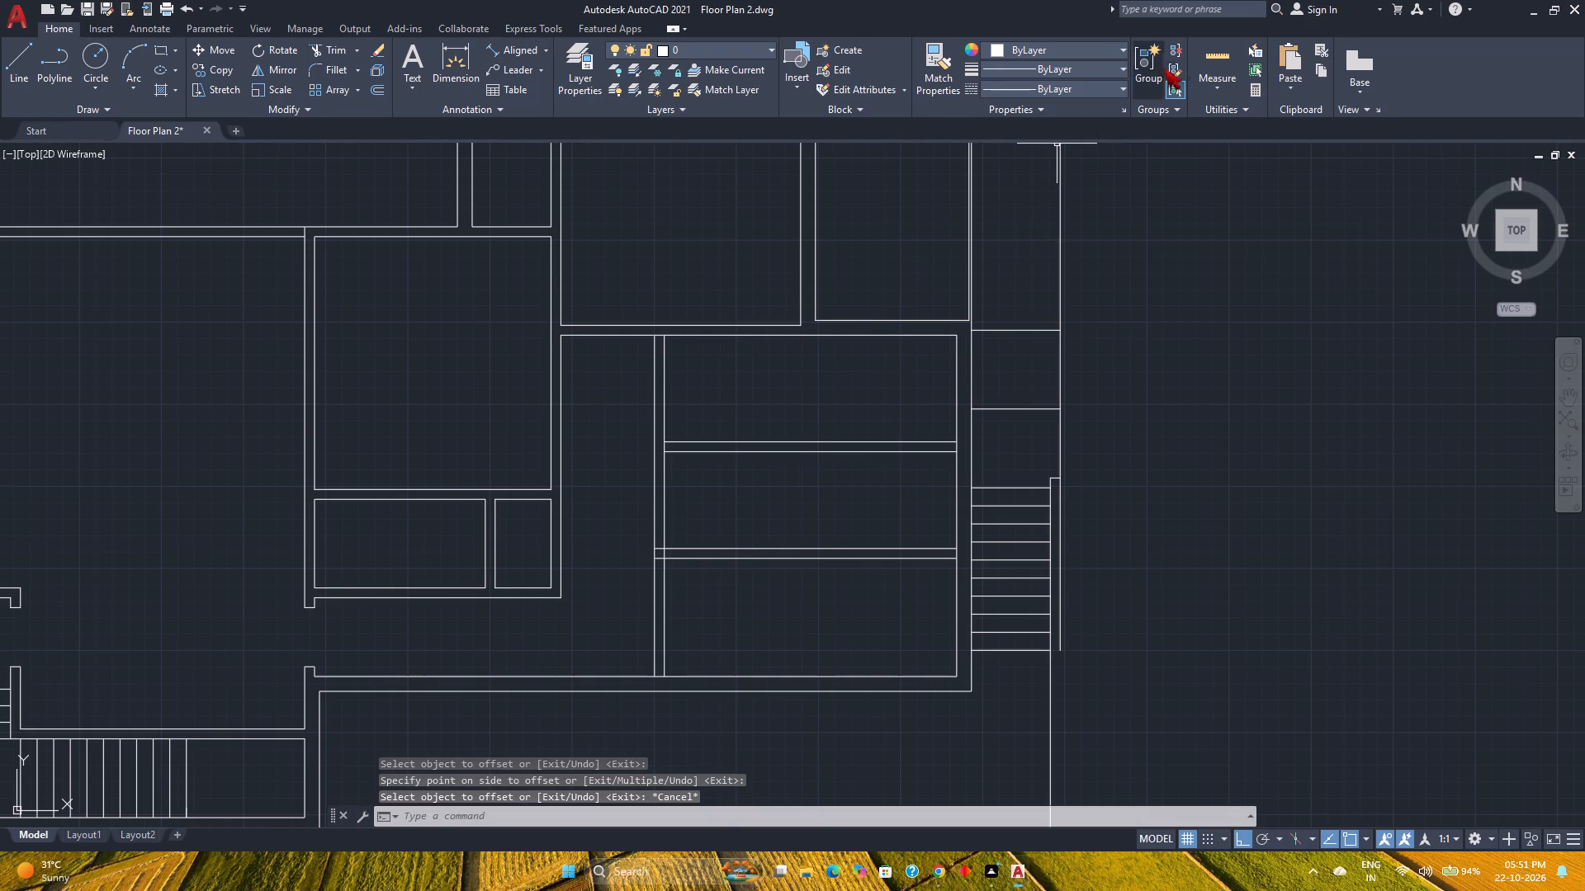
Measure the space between the north wall and the middle partition with quick measurement.
{"action": "left_click", "coordinate": [1214, 58]}
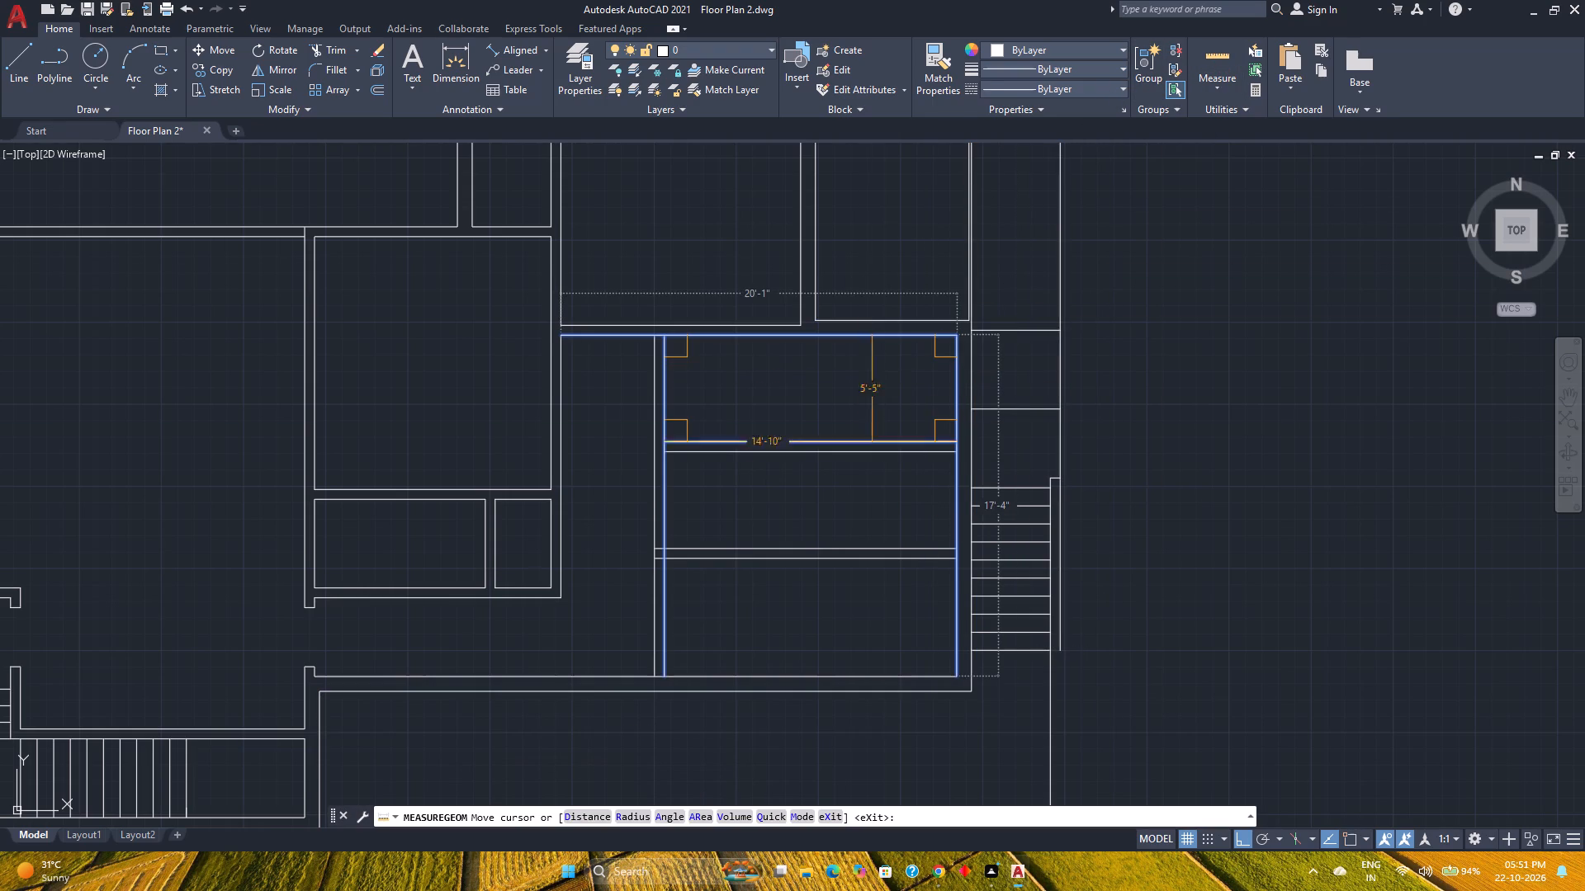
{"action": "key", "text": "Escape"}
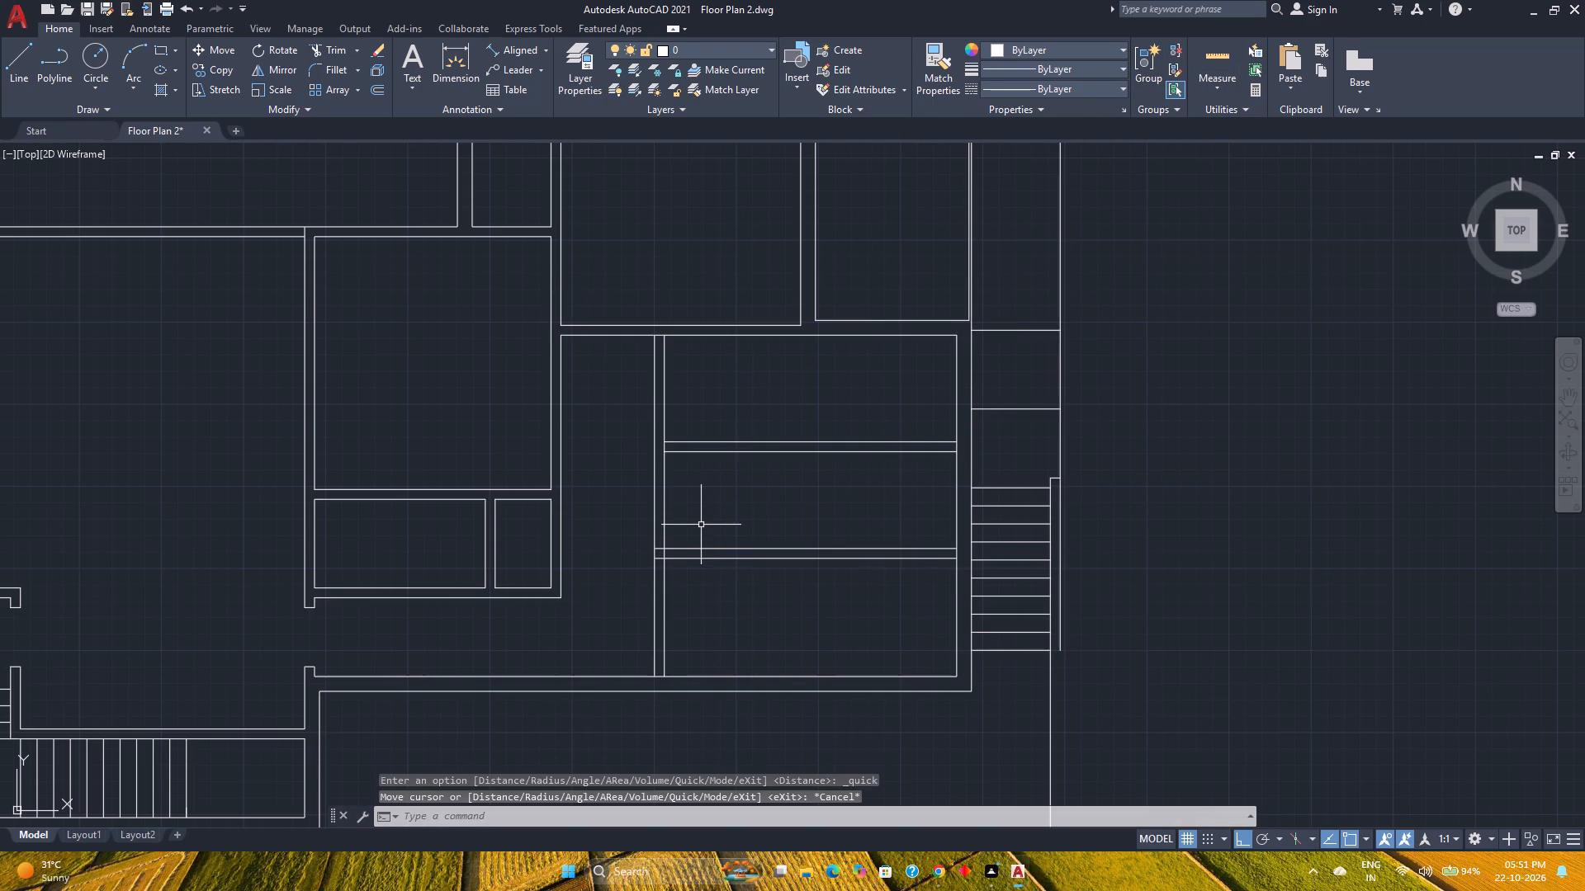
Save the drawing.
{"action": "key", "text": "ctrl+s"}
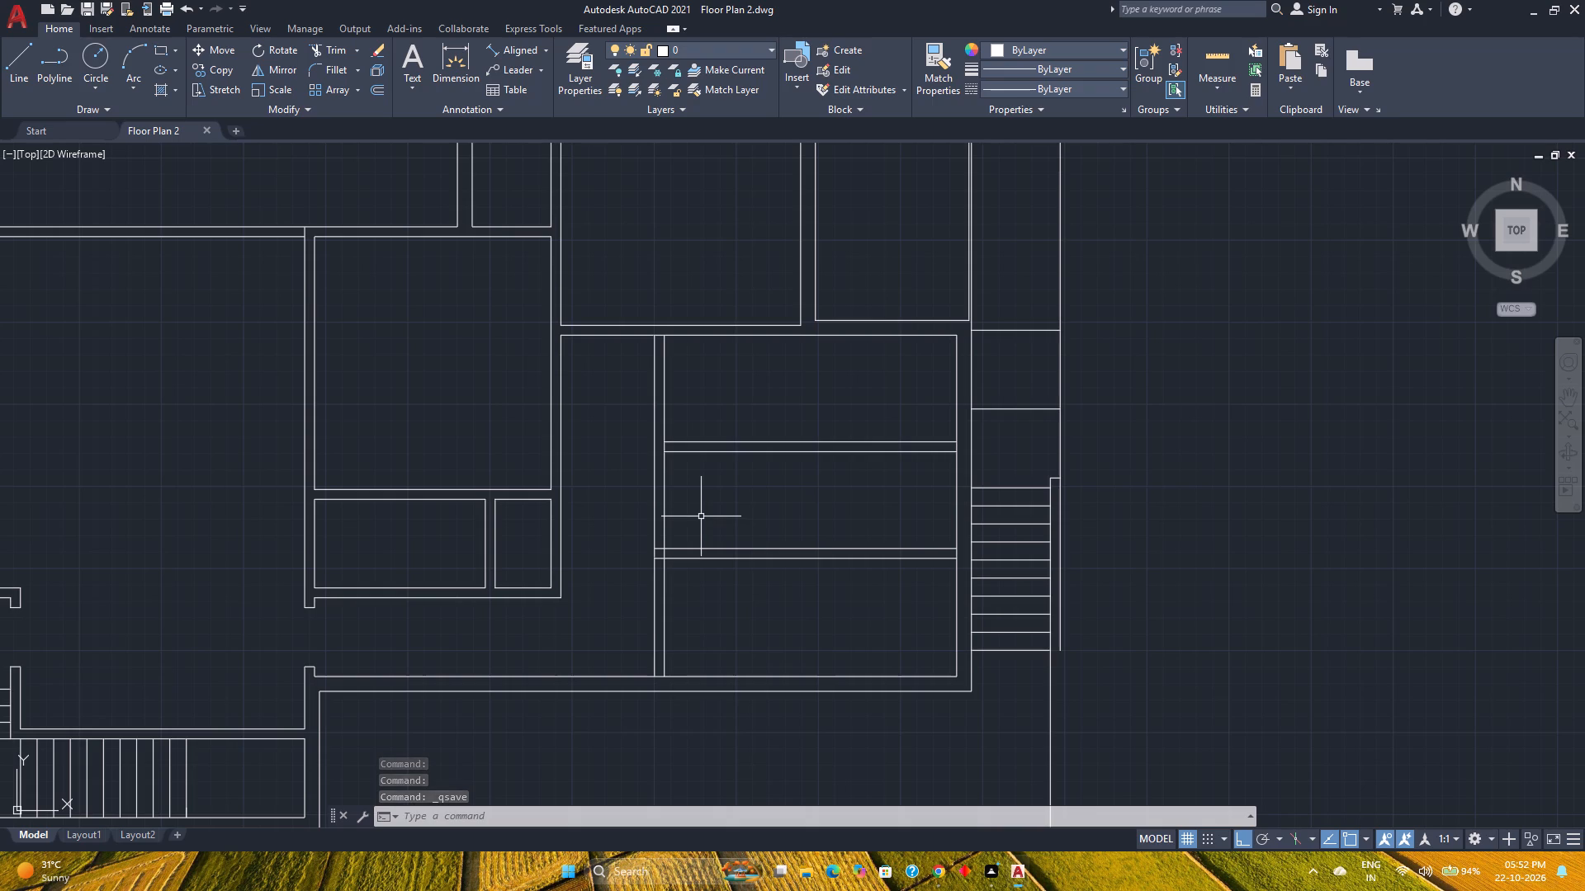
Explode the rectangle outlining the tall room directly north of the southeast area, beside the east wall.
{"action": "left_click", "coordinate": [814, 287]}
{"action": "middle_click_drag", "start_coordinate": [848, 403], "coordinate": [800, 560]}
{"action": "middle_click", "coordinate": [800, 560]}
{"action": "key", "text": "e"}
{"action": "key", "text": "x"}
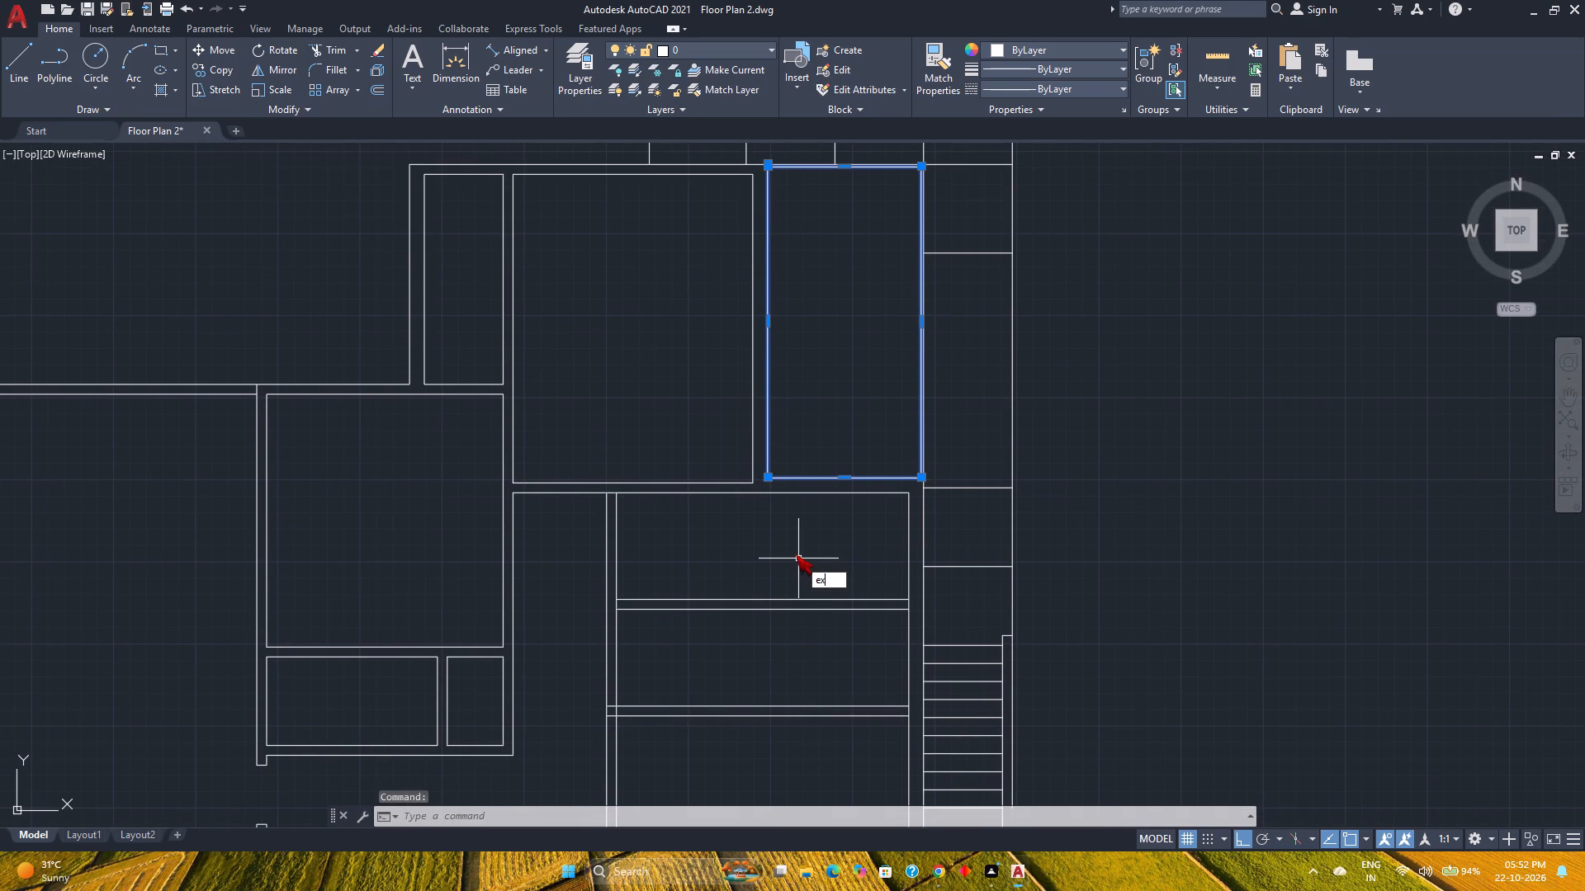
{"action": "type", "text": "plo"}
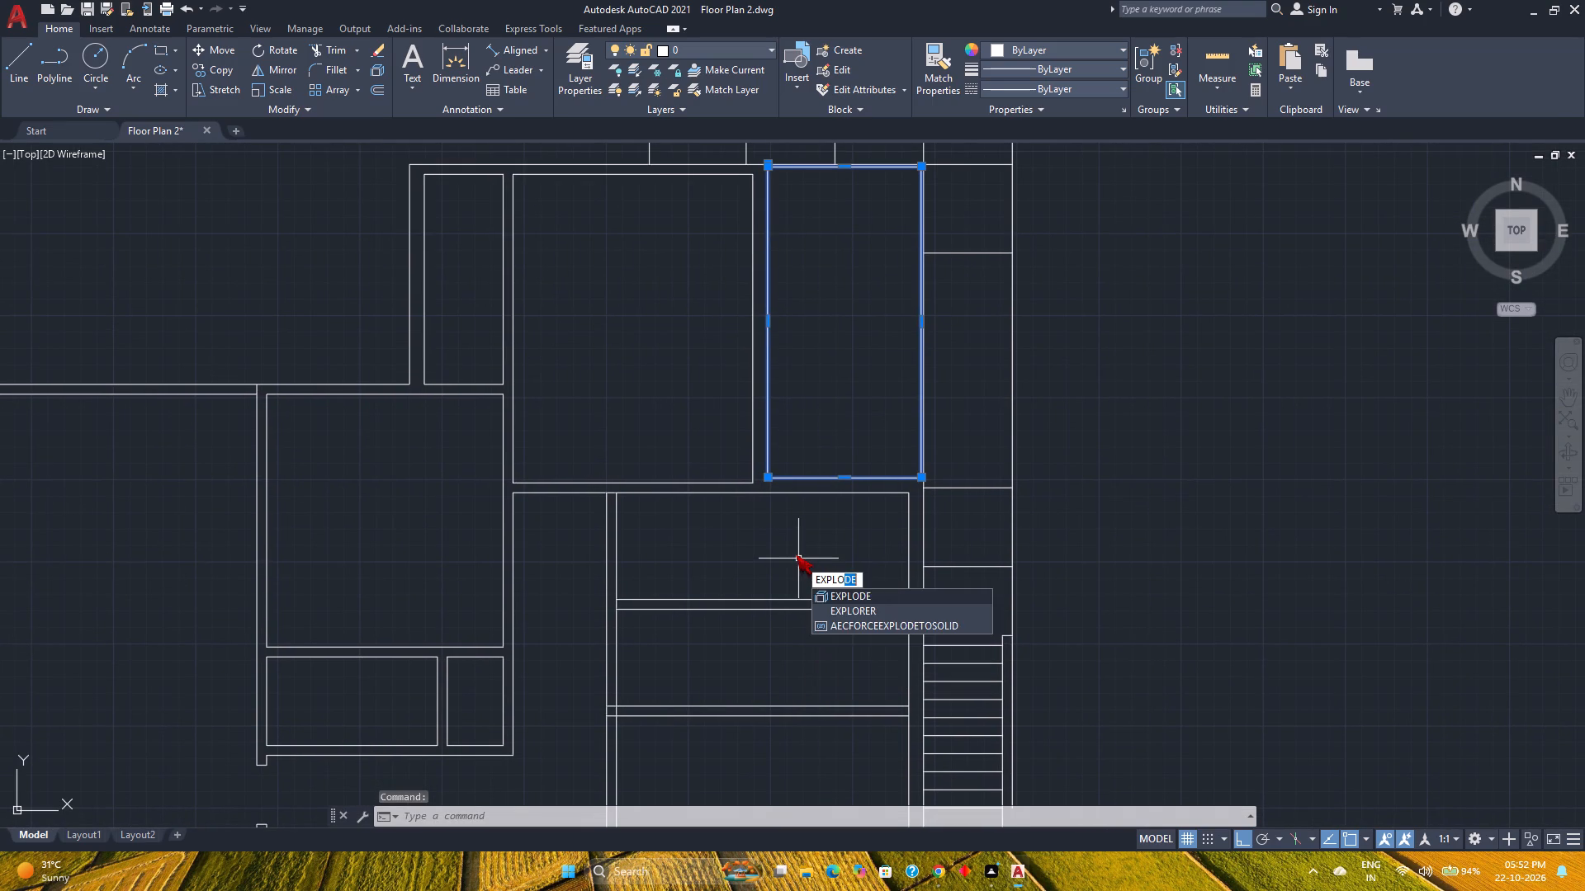
{"action": "key", "text": "Return"}
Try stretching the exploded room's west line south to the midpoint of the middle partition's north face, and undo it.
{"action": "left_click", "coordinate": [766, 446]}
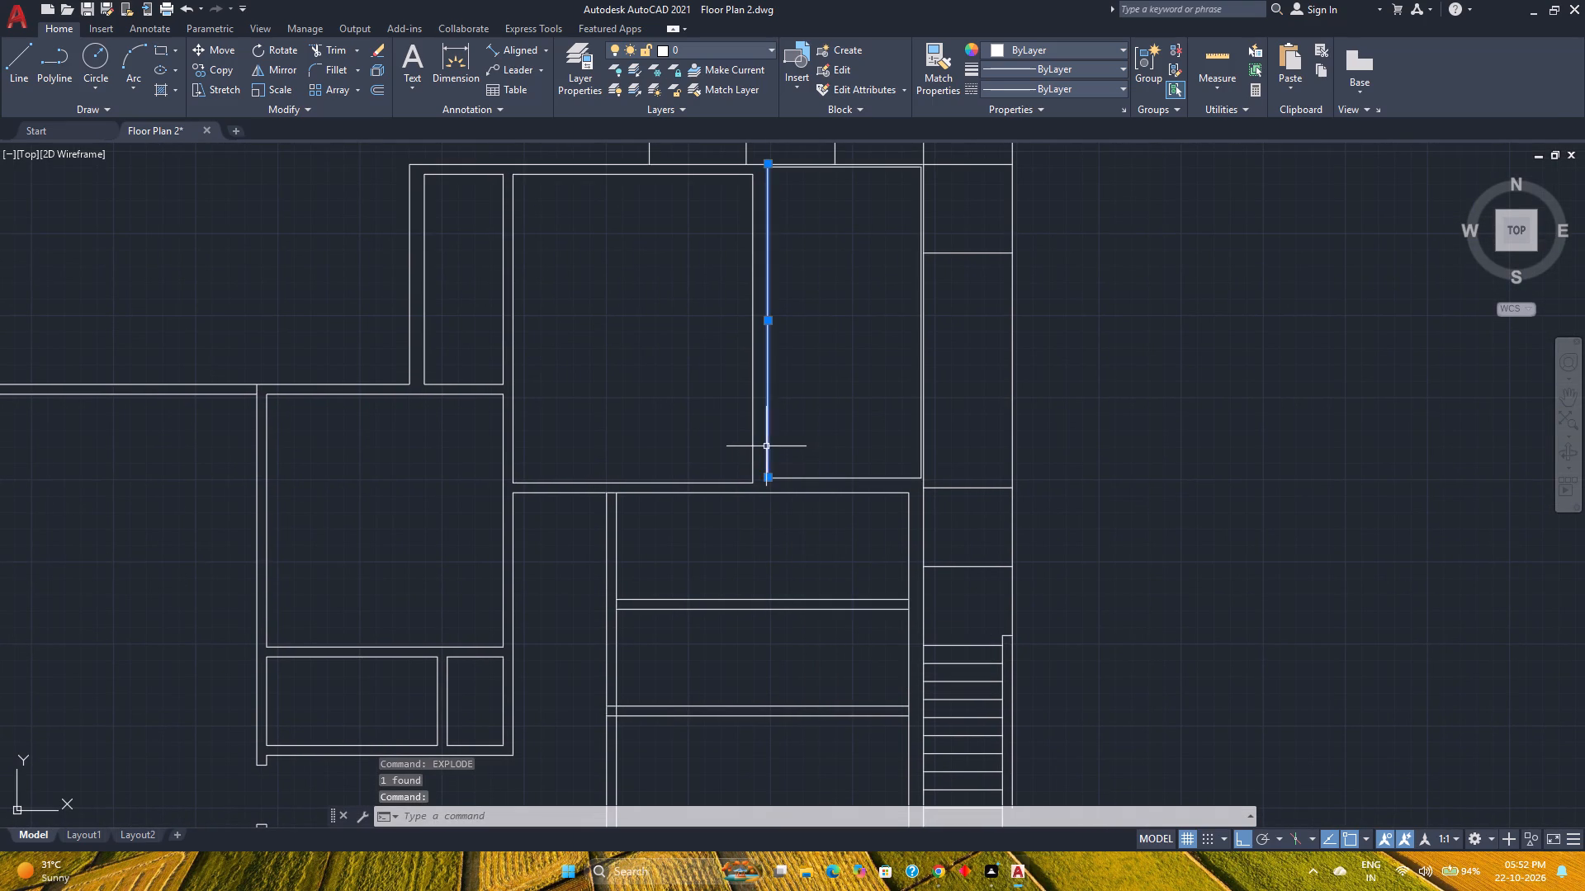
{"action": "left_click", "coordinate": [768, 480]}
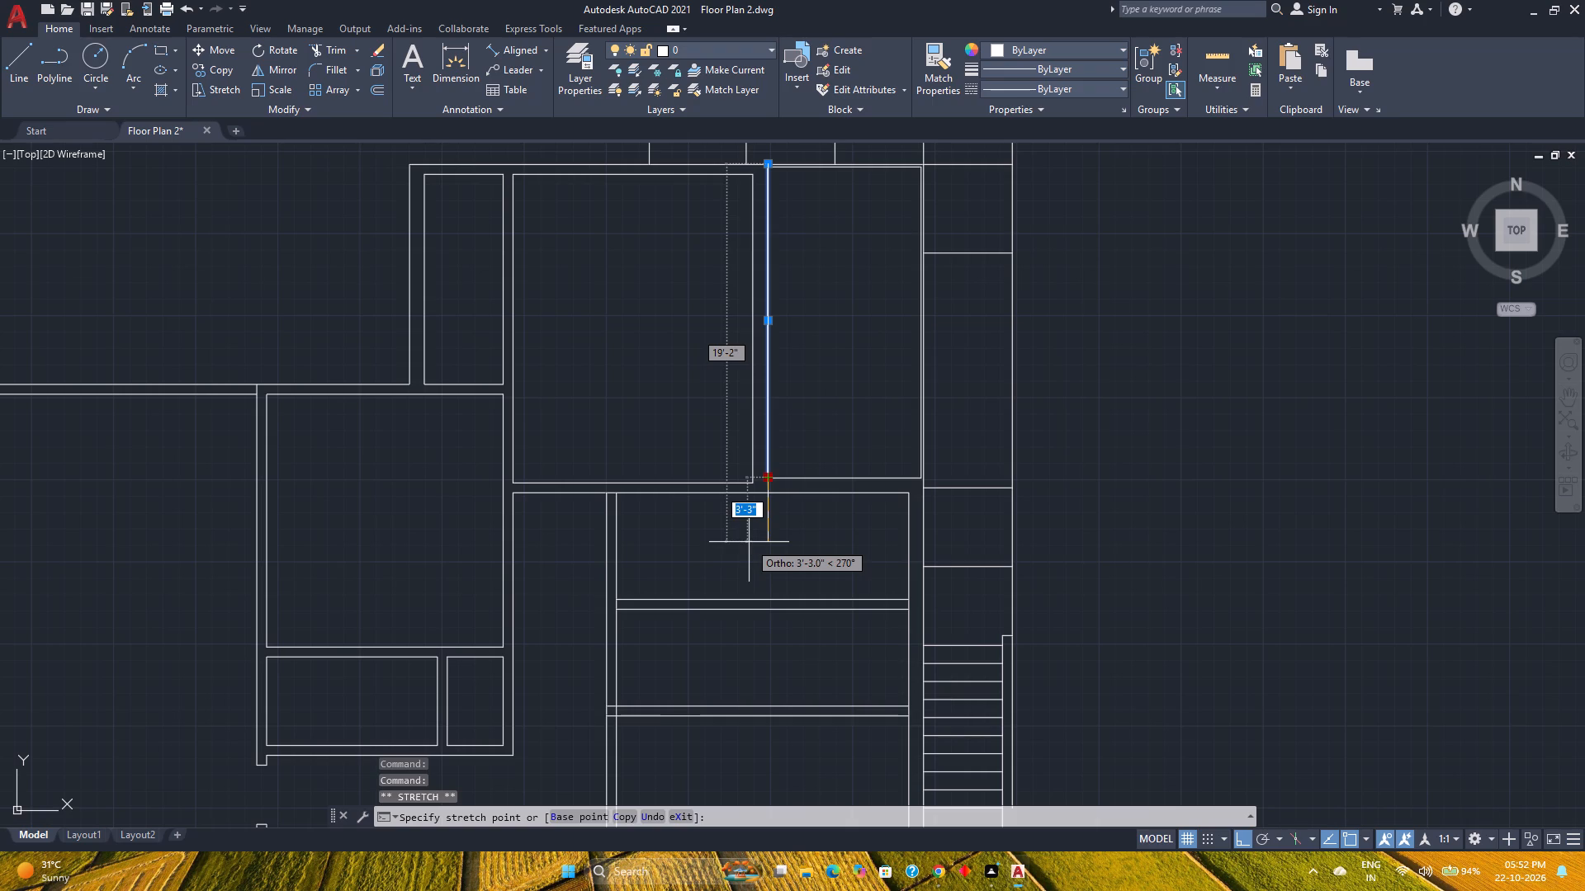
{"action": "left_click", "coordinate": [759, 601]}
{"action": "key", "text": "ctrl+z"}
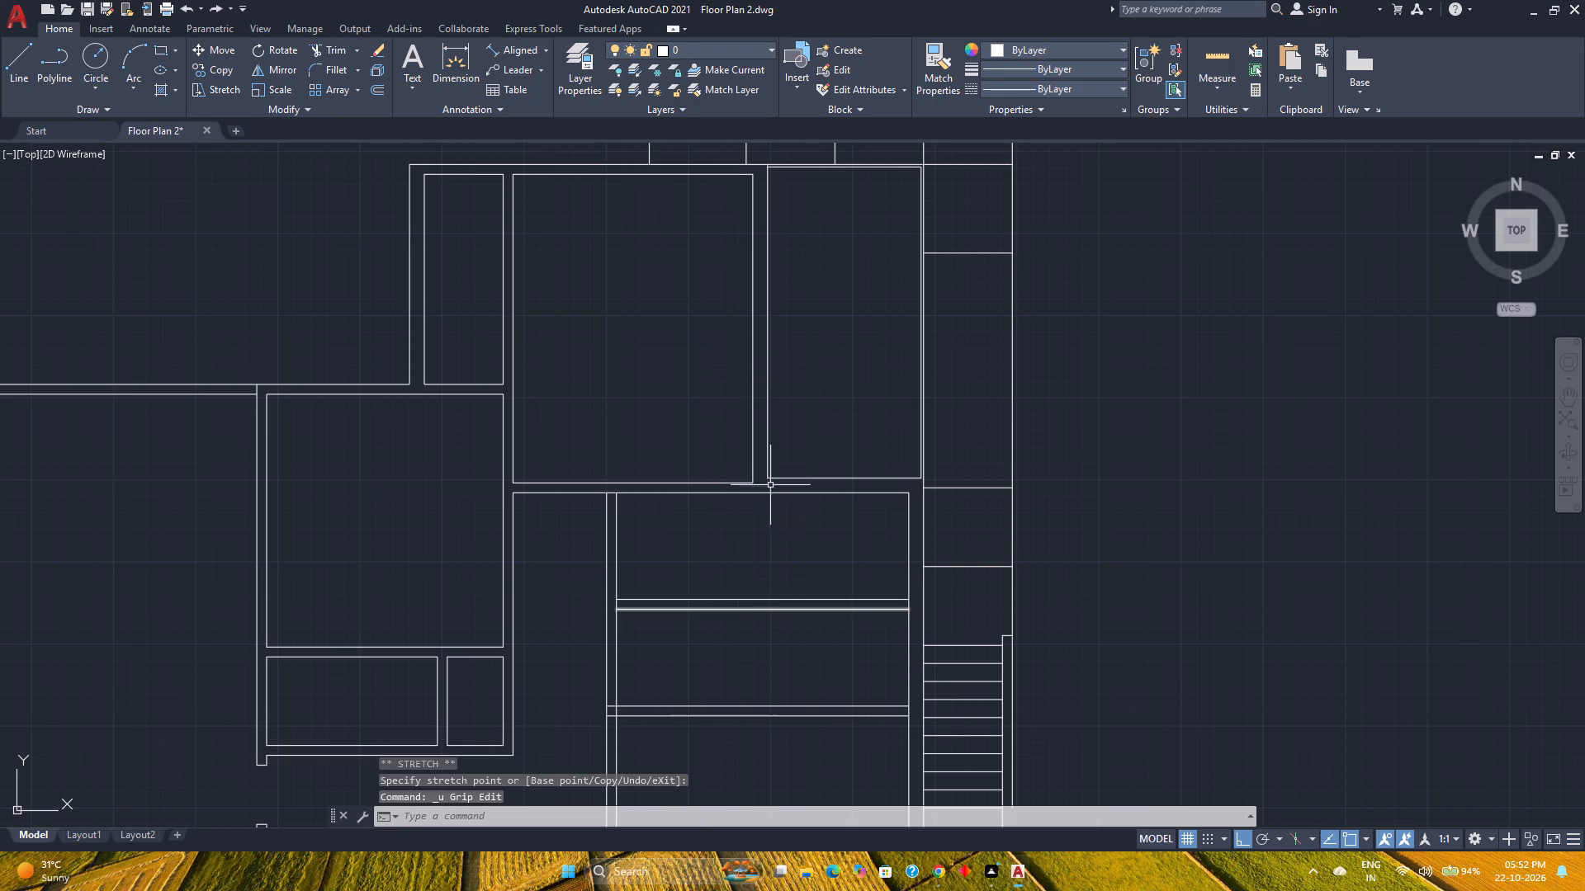
Stretch the south end of the exploded room's west line straight down to the middle partition's north face.
{"action": "left_click", "coordinate": [767, 455]}
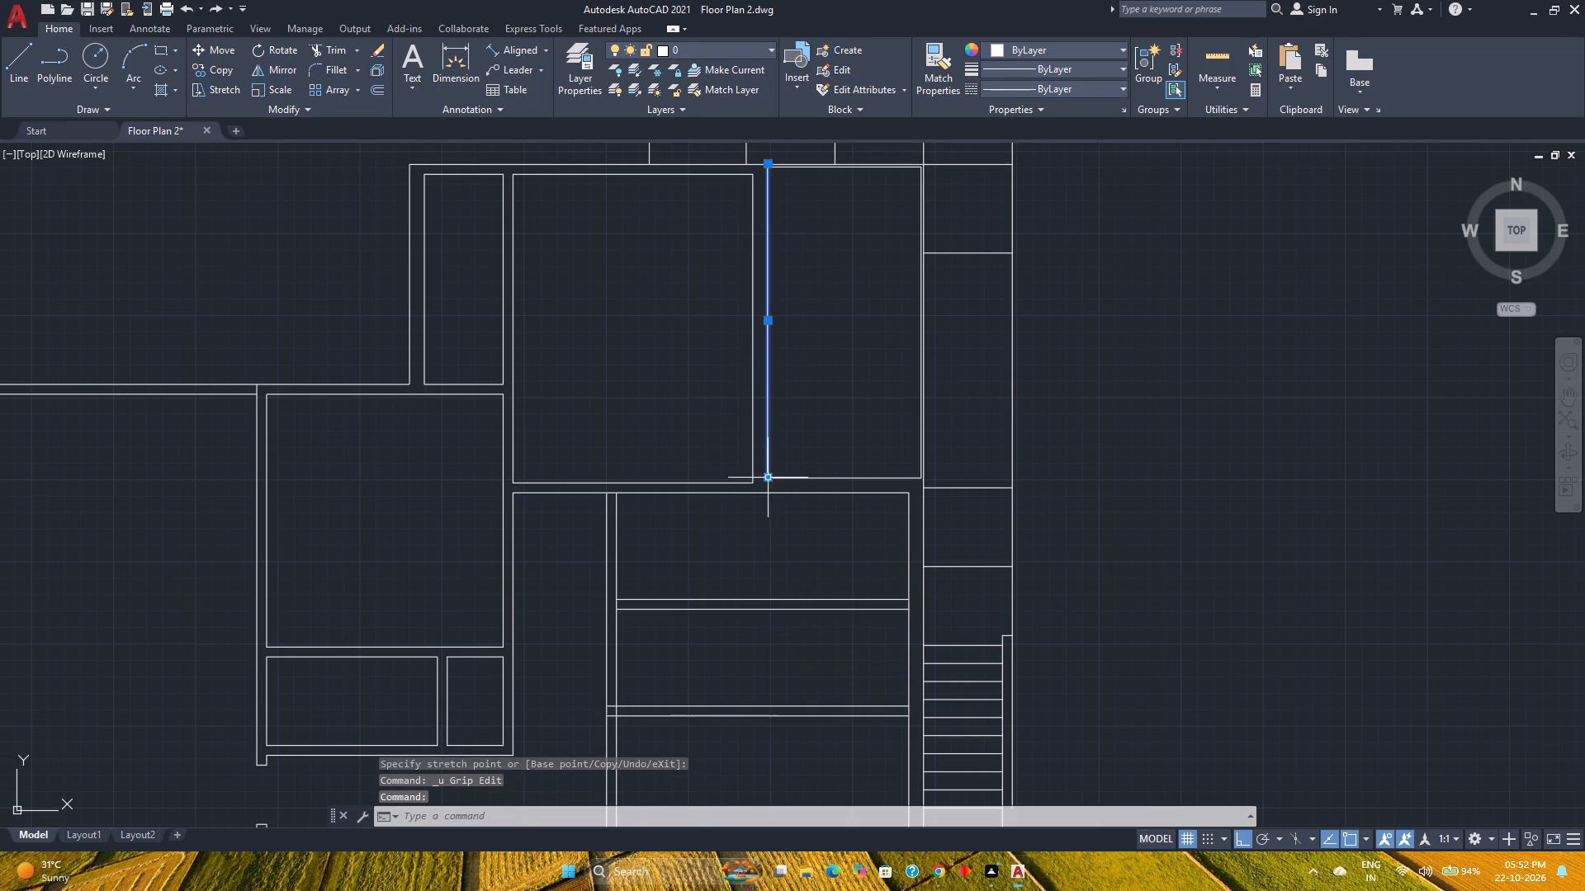
{"action": "left_click", "coordinate": [768, 478]}
{"action": "left_click", "coordinate": [769, 598]}
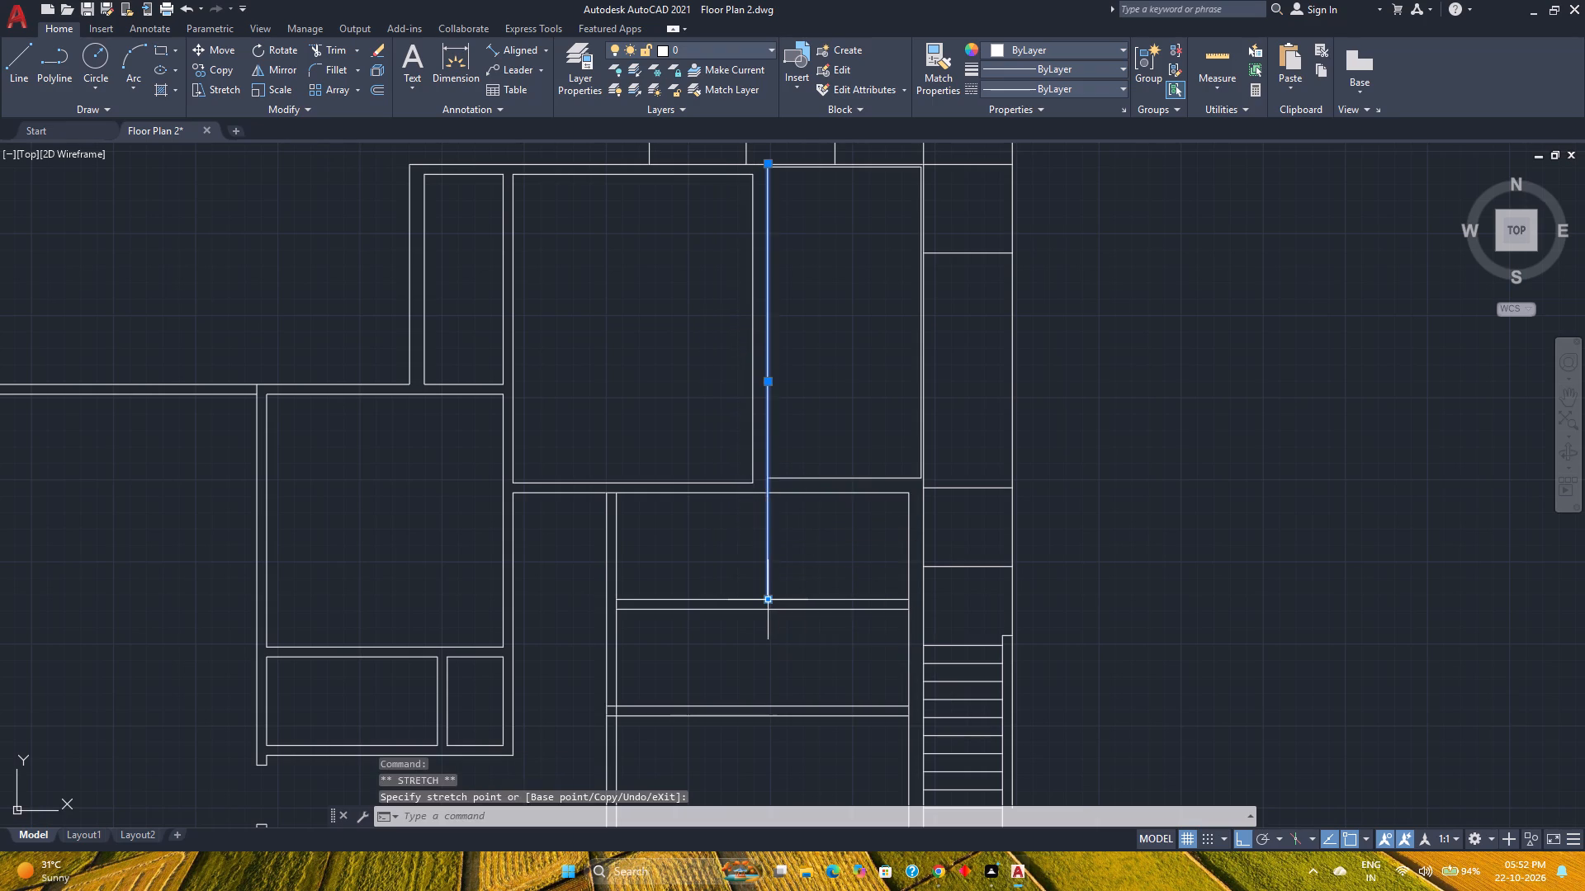
{"action": "key", "text": "Escape"}
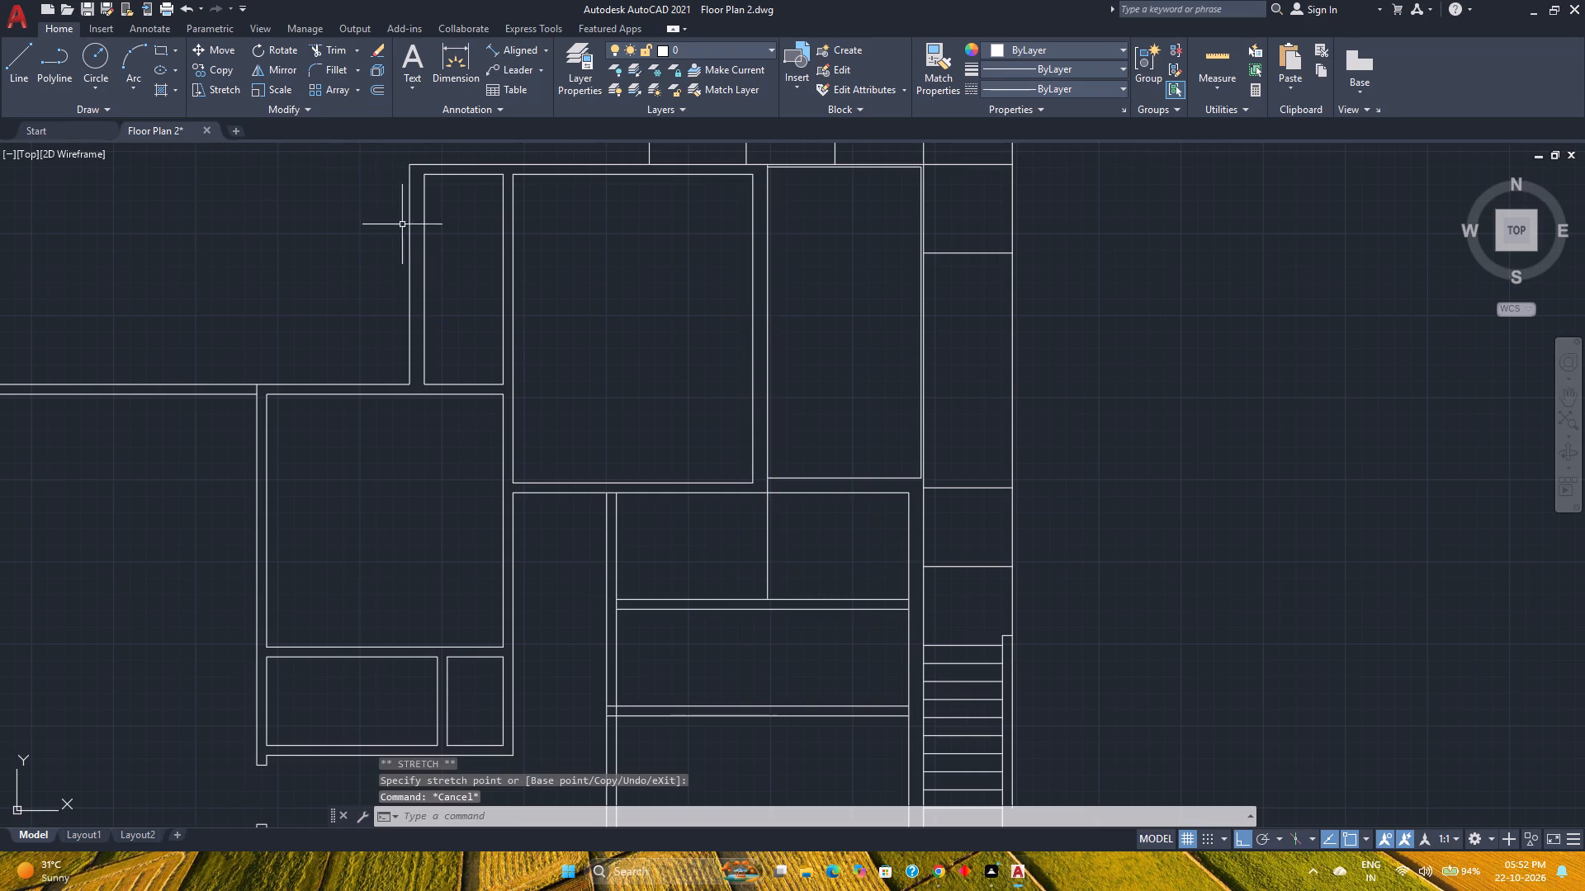
Offset the extended vertical line 6" to the west to form a vertical partition.
{"action": "left_click", "coordinate": [381, 96]}
{"action": "key", "text": "6"}
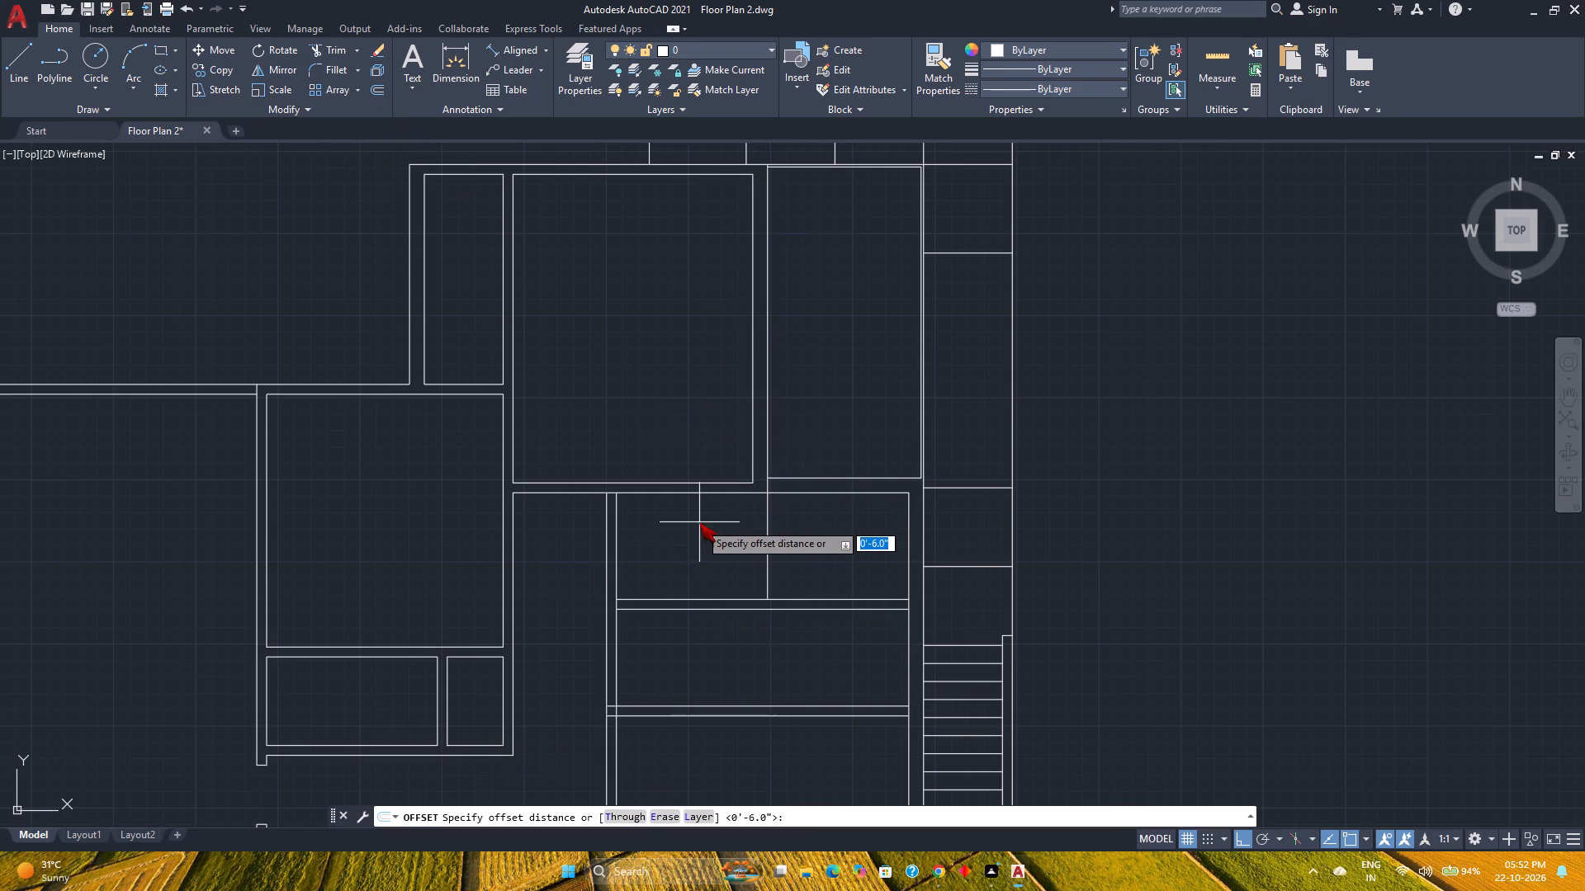
{"action": "key", "text": "Return"}
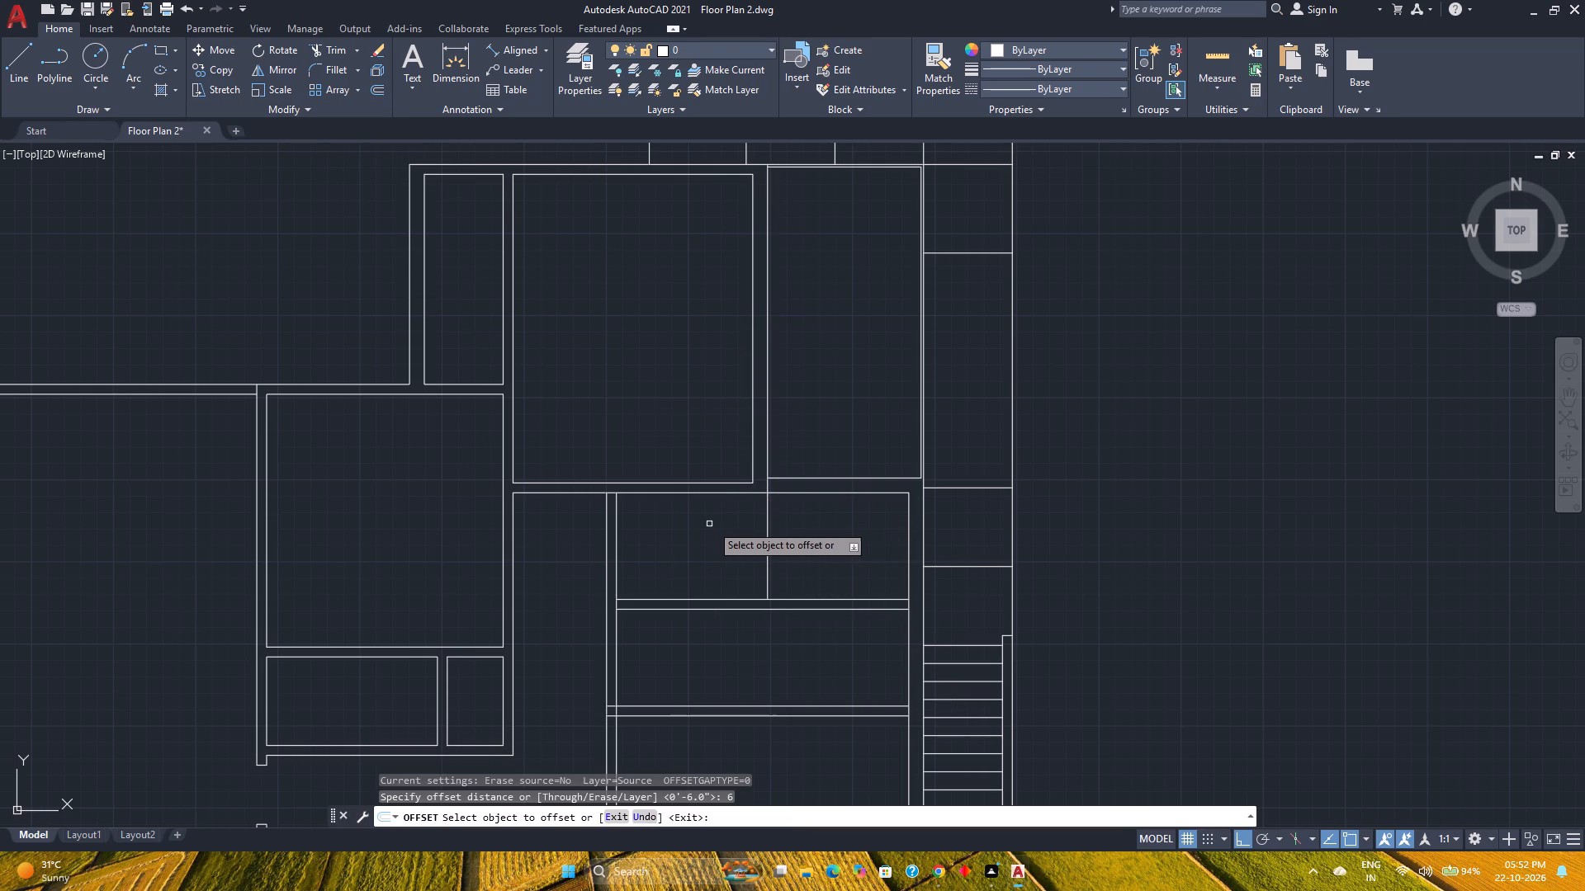
{"action": "left_click", "coordinate": [769, 550]}
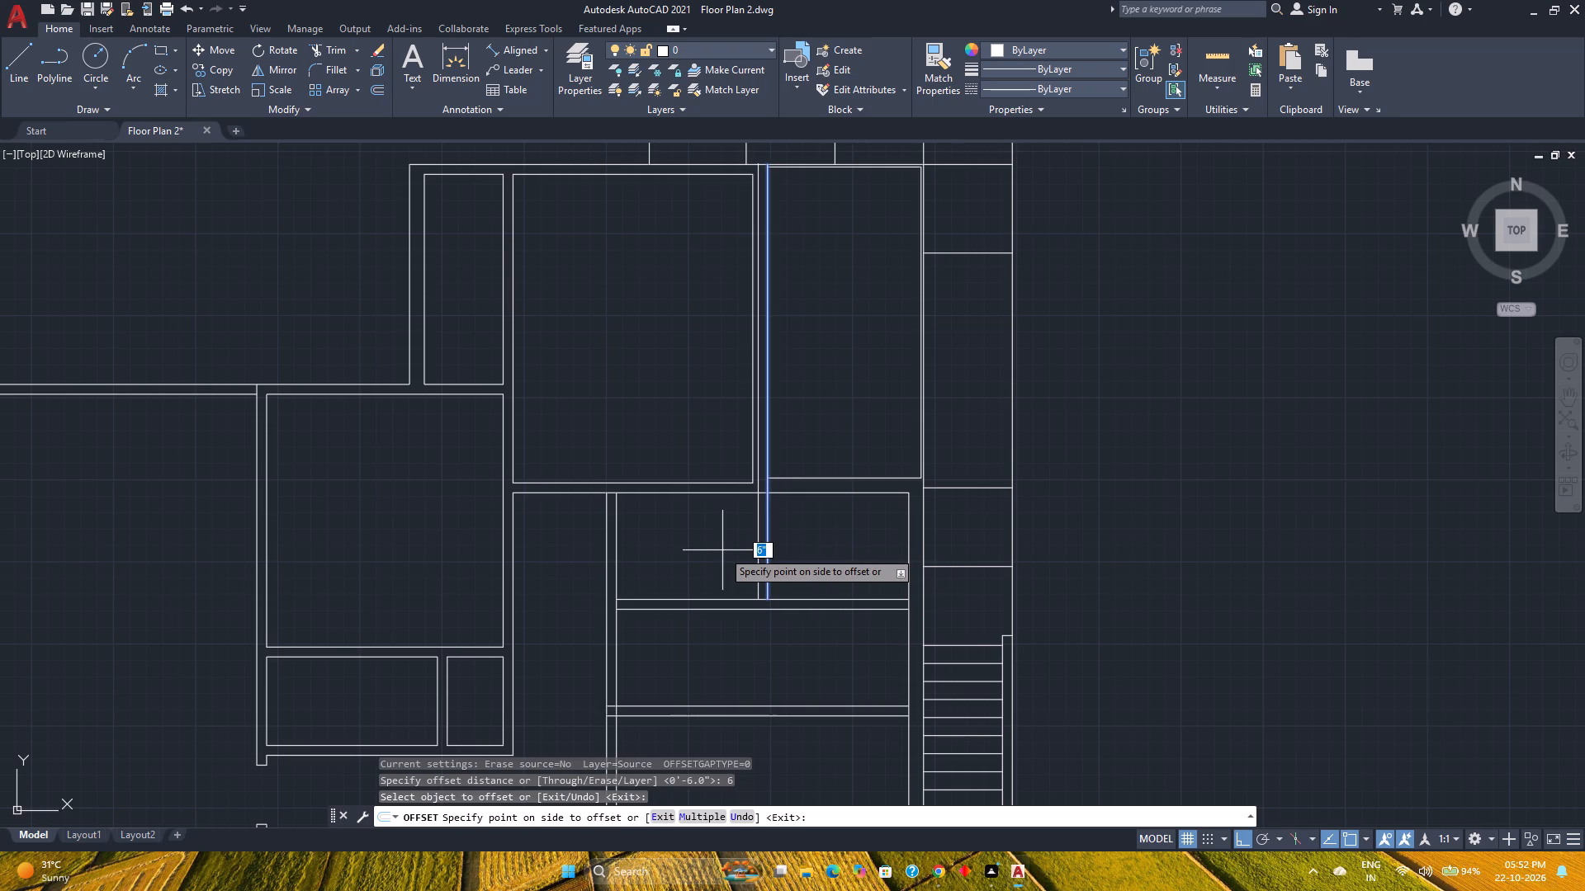
{"action": "left_click", "coordinate": [722, 550]}
{"action": "key", "text": "Escape"}
Trim both vertical partition lines above the southeast area's north wall line, keeping the upper room's original west edge.
{"action": "type", "text": "tr"}
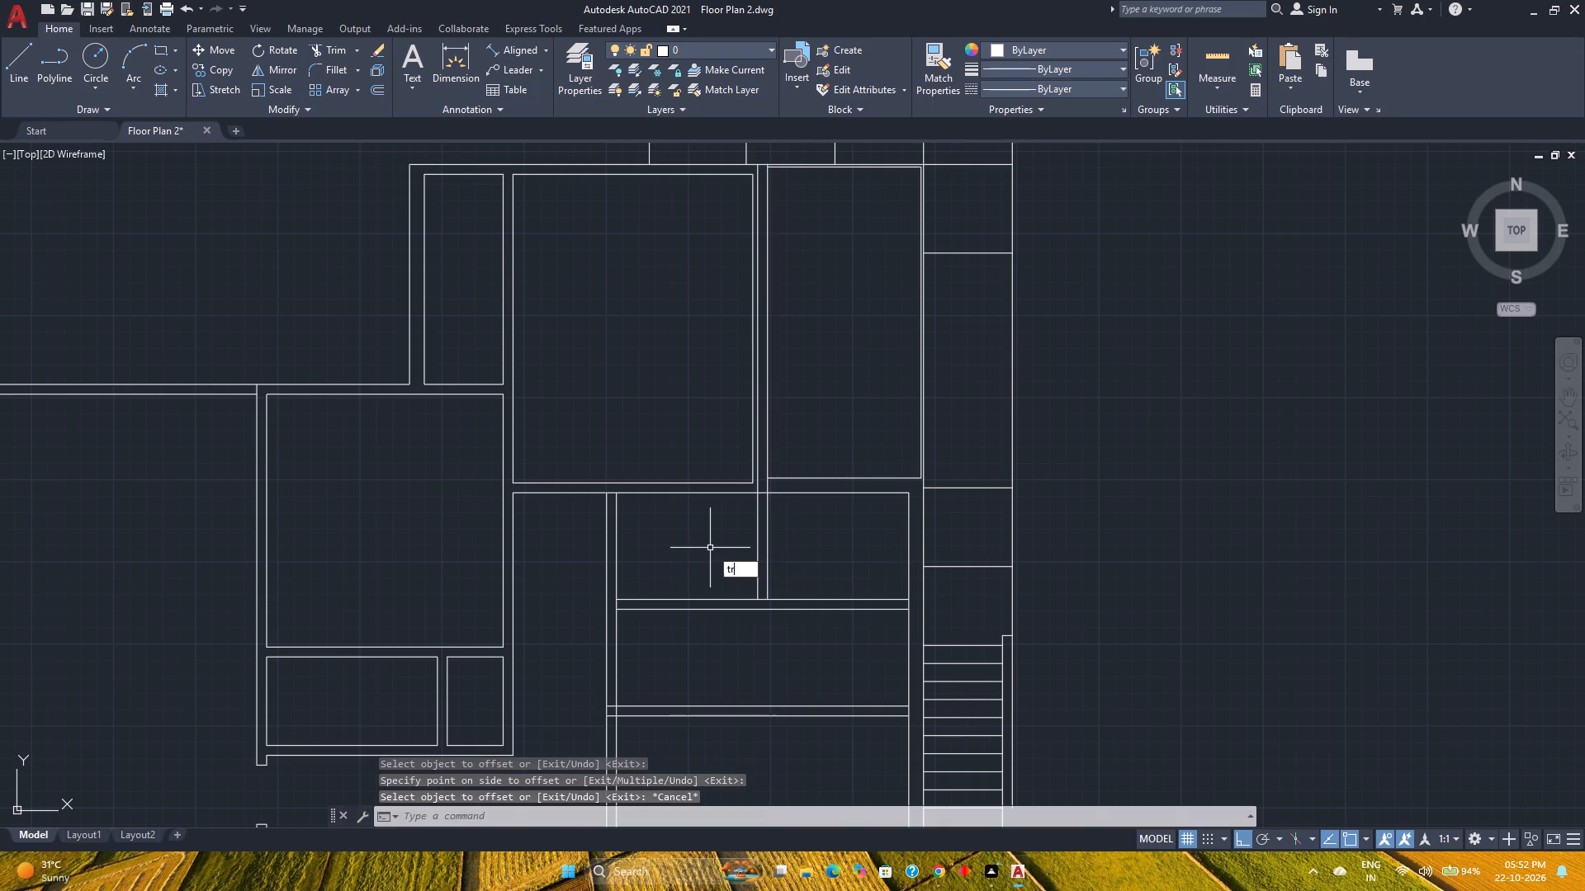
{"action": "key", "text": "Return"}
{"action": "scroll", "coordinate": [761, 478], "scroll_direction": "up", "scroll_amount": 7}
{"action": "left_click", "coordinate": [732, 568]}
{"action": "left_click", "coordinate": [519, 596]}
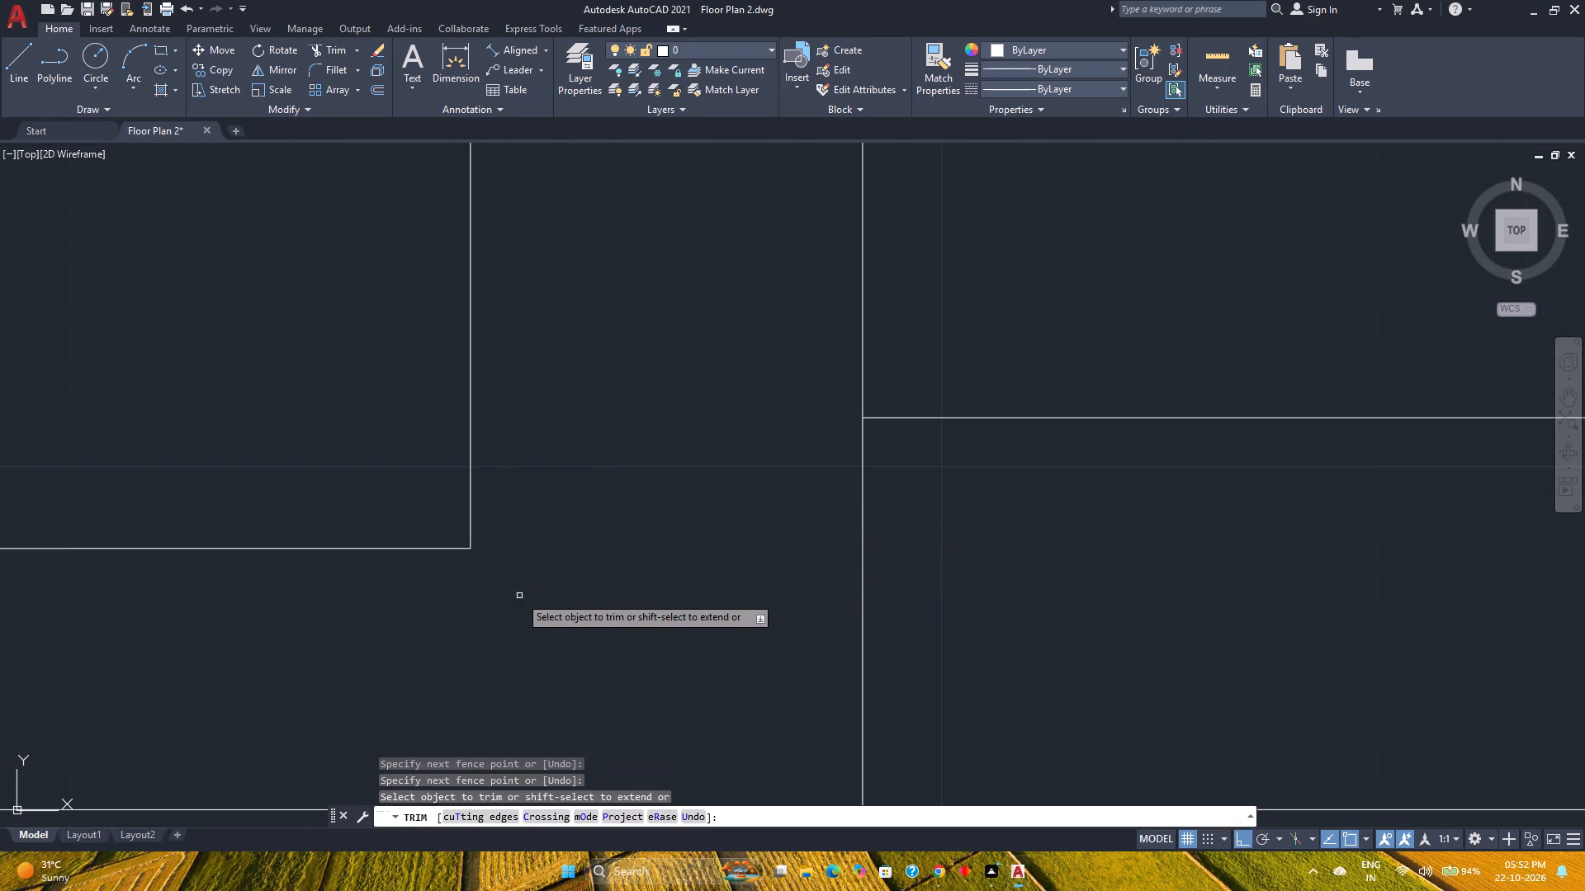
{"action": "scroll", "coordinate": [559, 610], "scroll_direction": "down", "scroll_amount": 2}
{"action": "left_click", "coordinate": [720, 621]}
{"action": "left_click", "coordinate": [630, 617]}
{"action": "scroll", "coordinate": [630, 617], "scroll_direction": "down", "scroll_amount": 3}
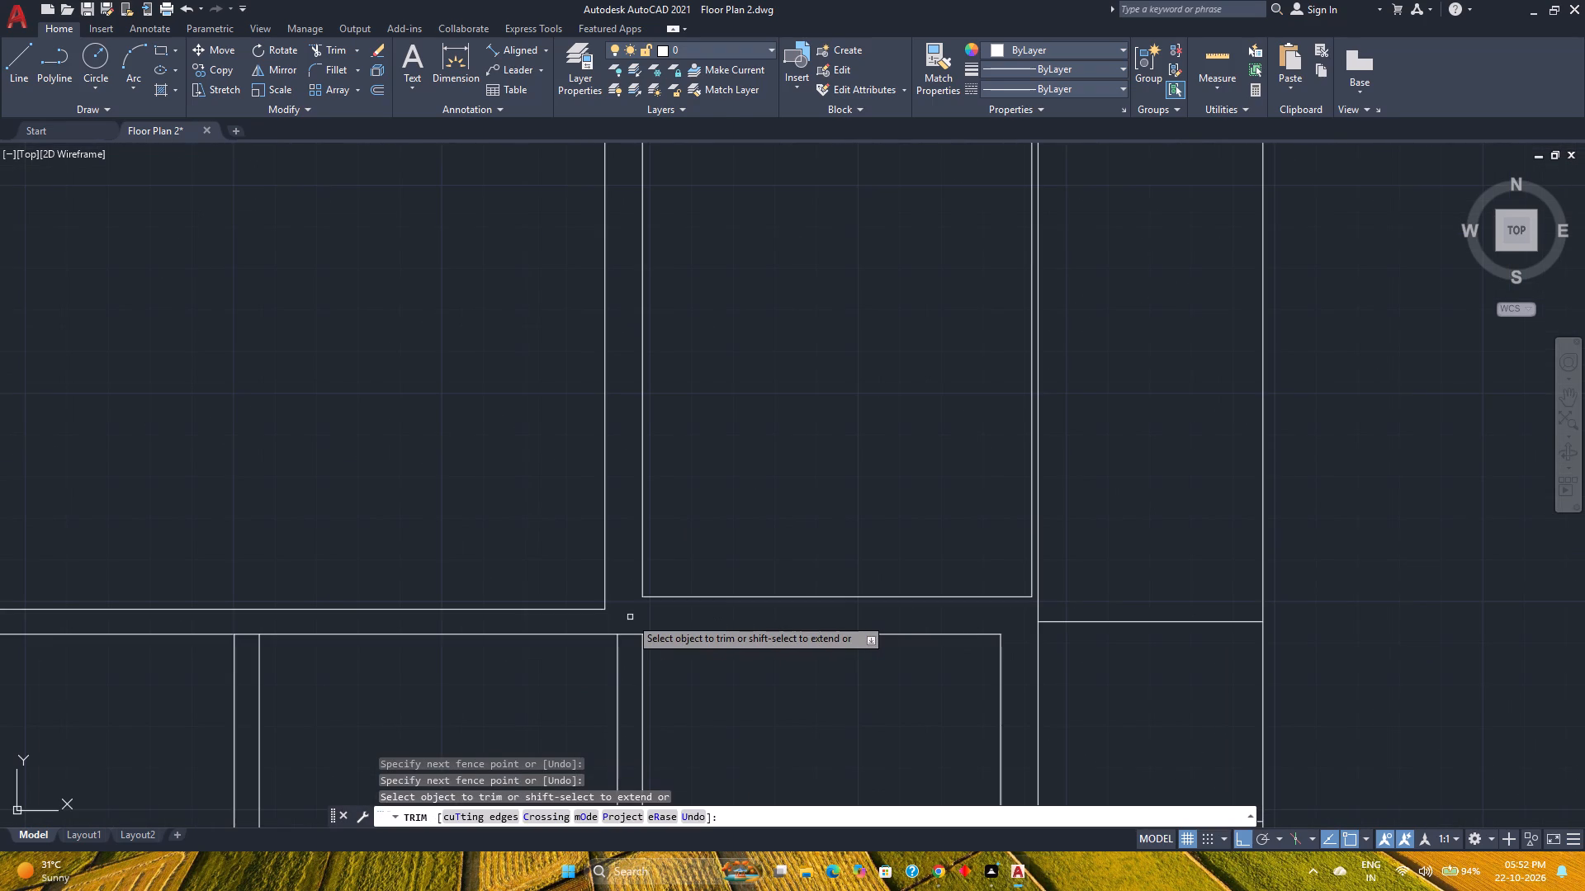
{"action": "key", "text": "Escape"}
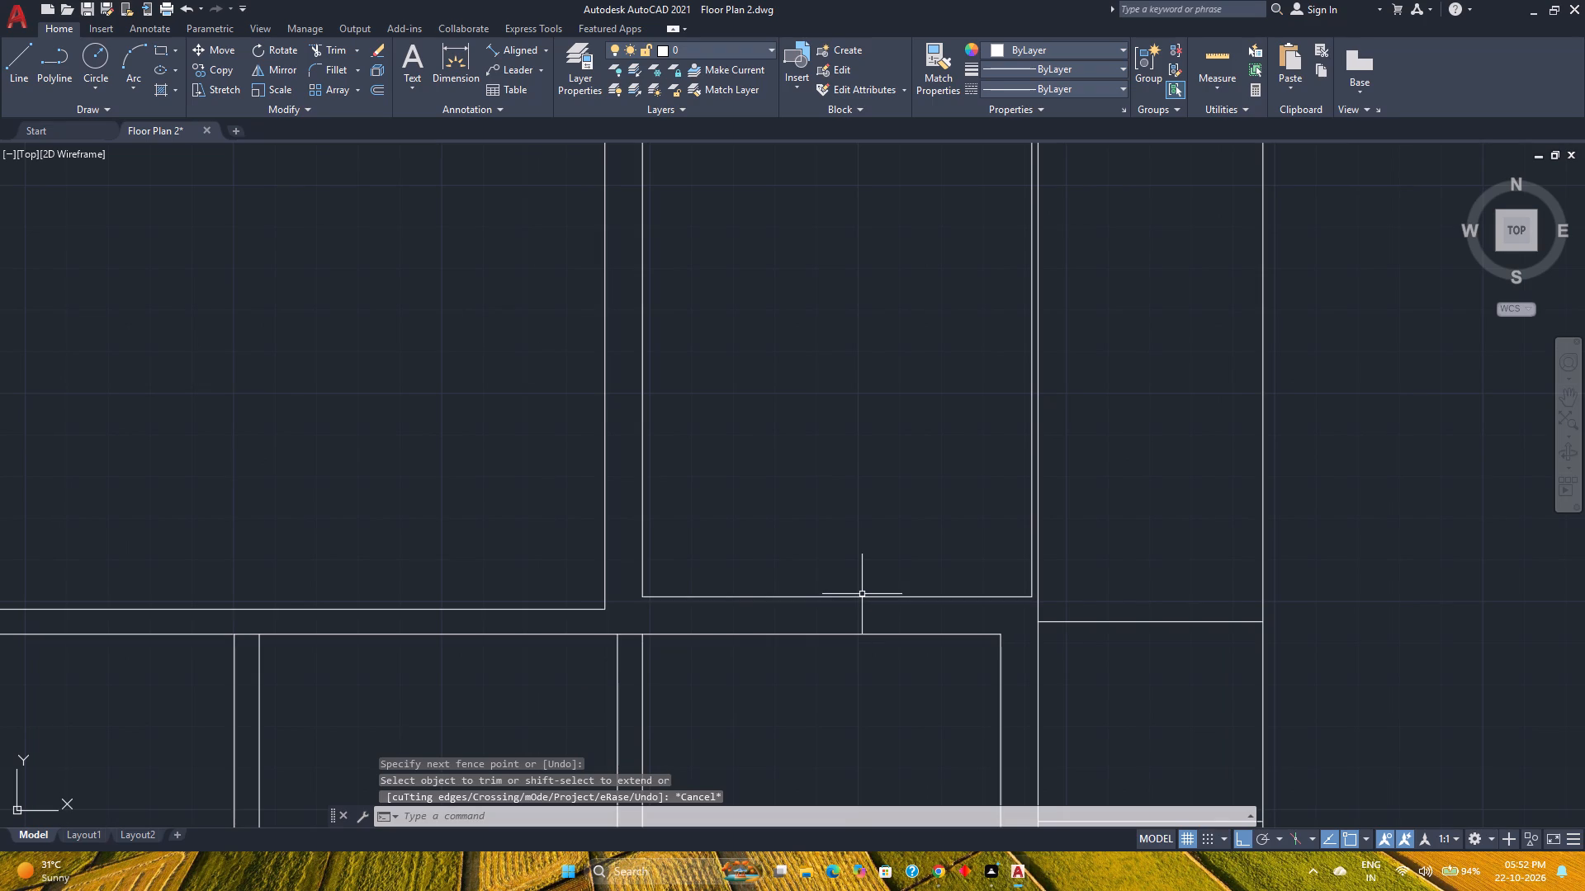
Join the south, east, west and north edges of the exploded upper room back into one polyline.
{"action": "left_click", "coordinate": [858, 596]}
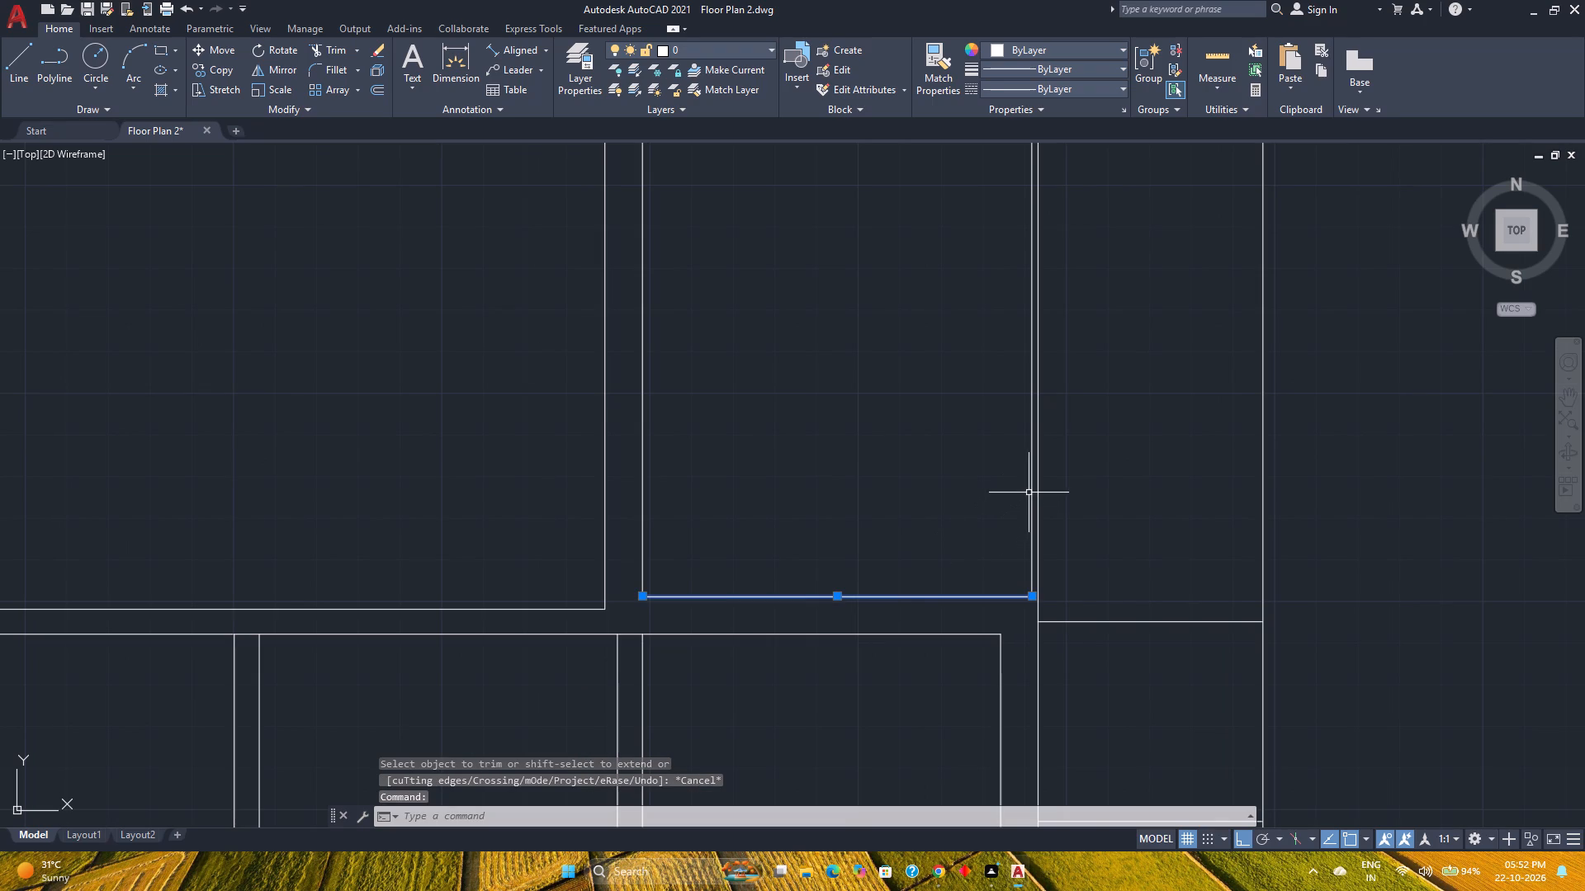
{"action": "left_click", "coordinate": [1032, 489]}
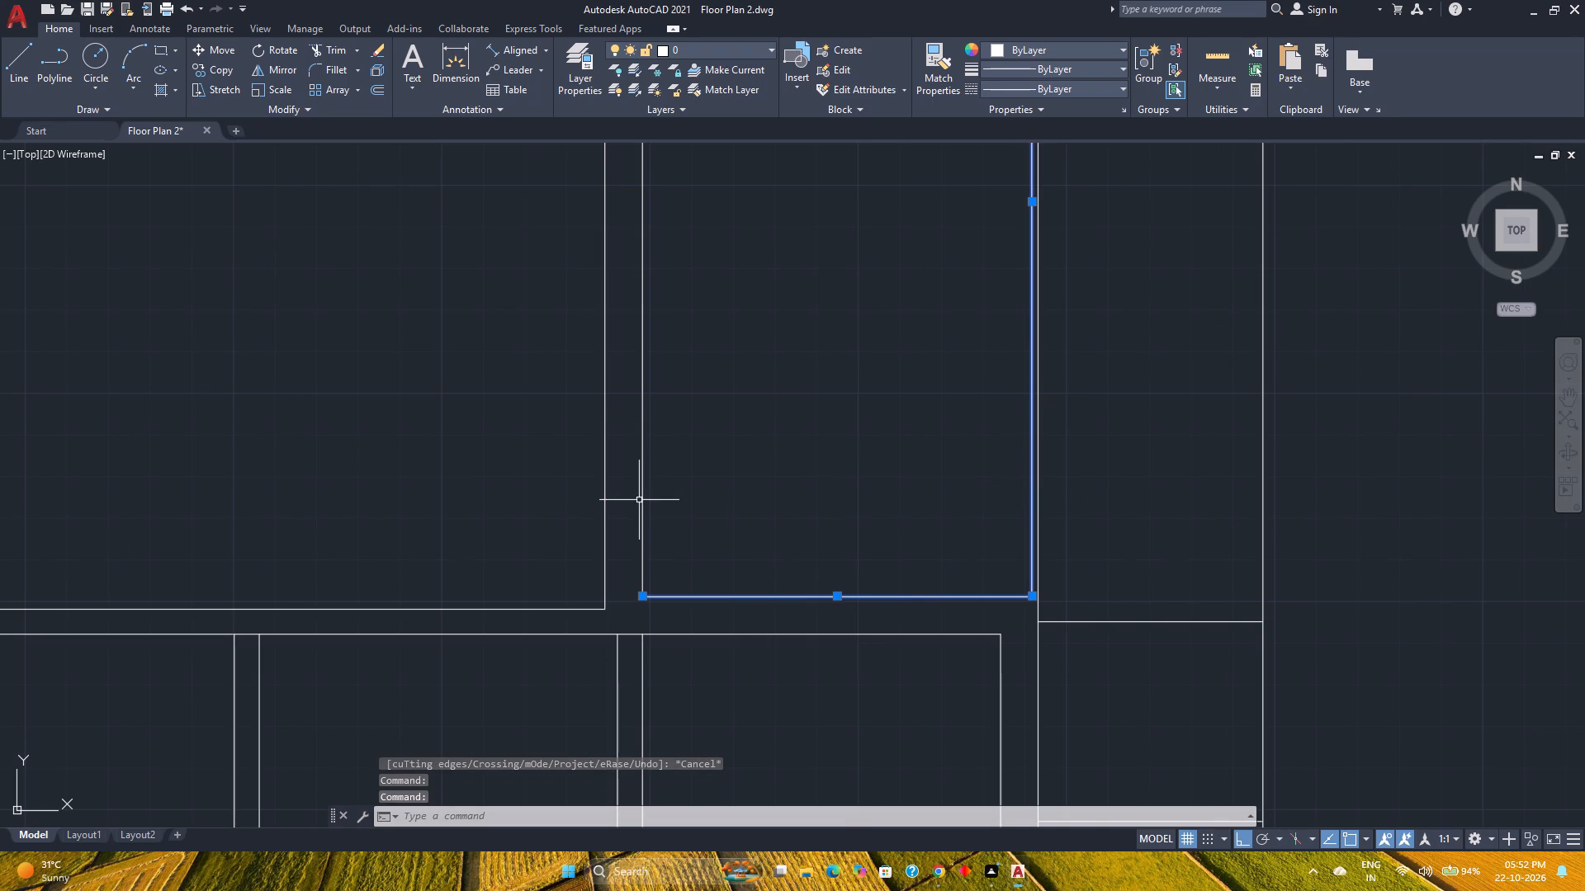
{"action": "left_click", "coordinate": [641, 500]}
{"action": "scroll", "coordinate": [705, 490], "scroll_direction": "down", "scroll_amount": 1}
{"action": "middle_click_drag", "start_coordinate": [705, 490], "coordinate": [646, 794]}
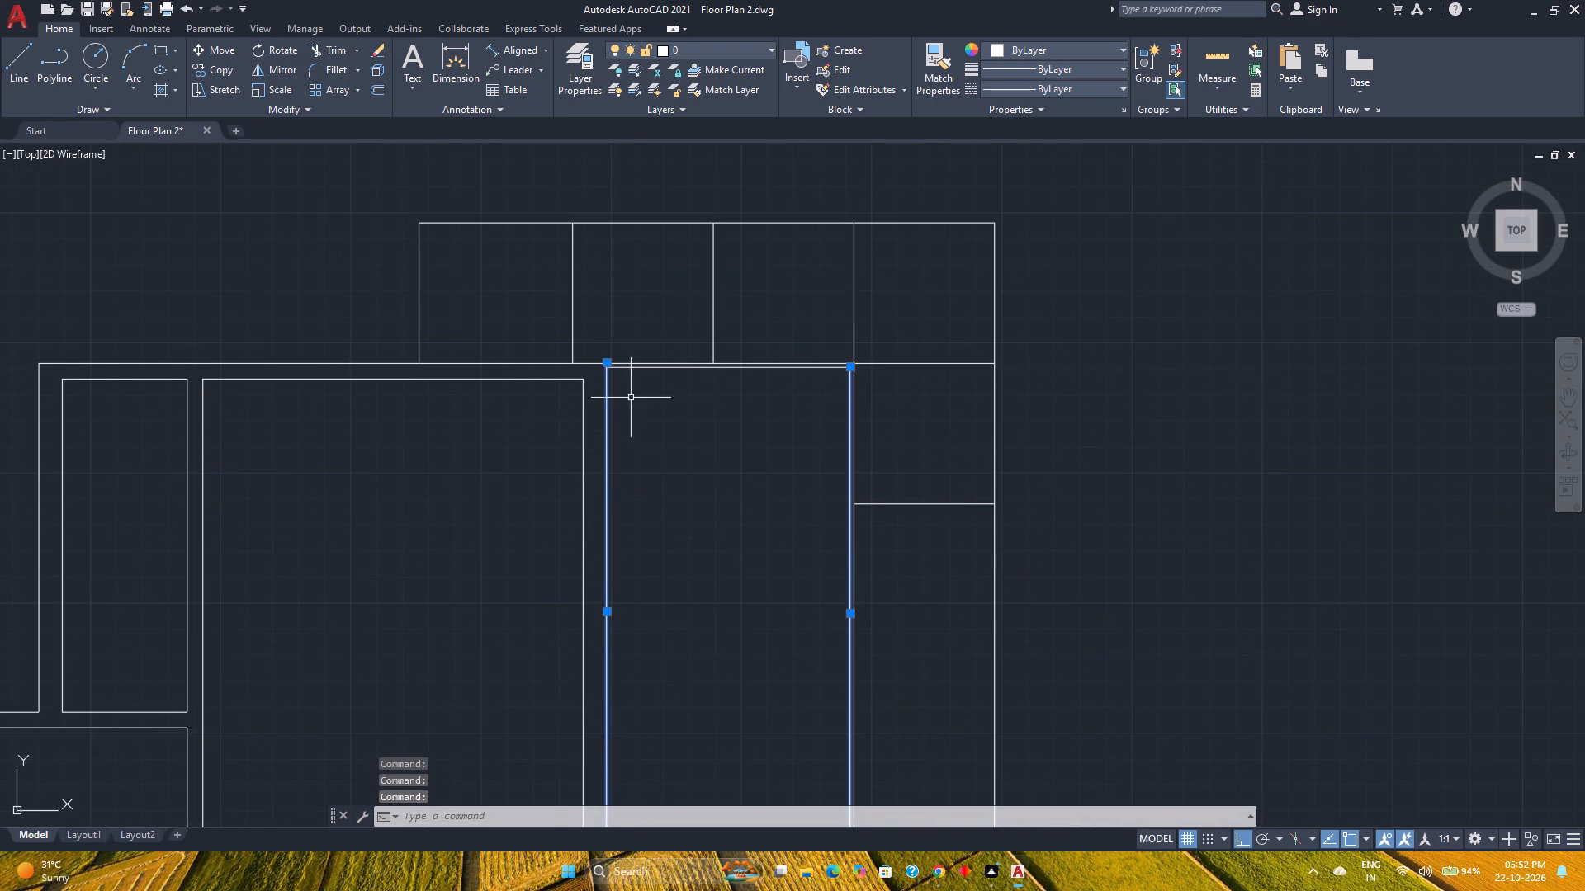
{"action": "scroll", "coordinate": [631, 389], "scroll_direction": "up", "scroll_amount": 2}
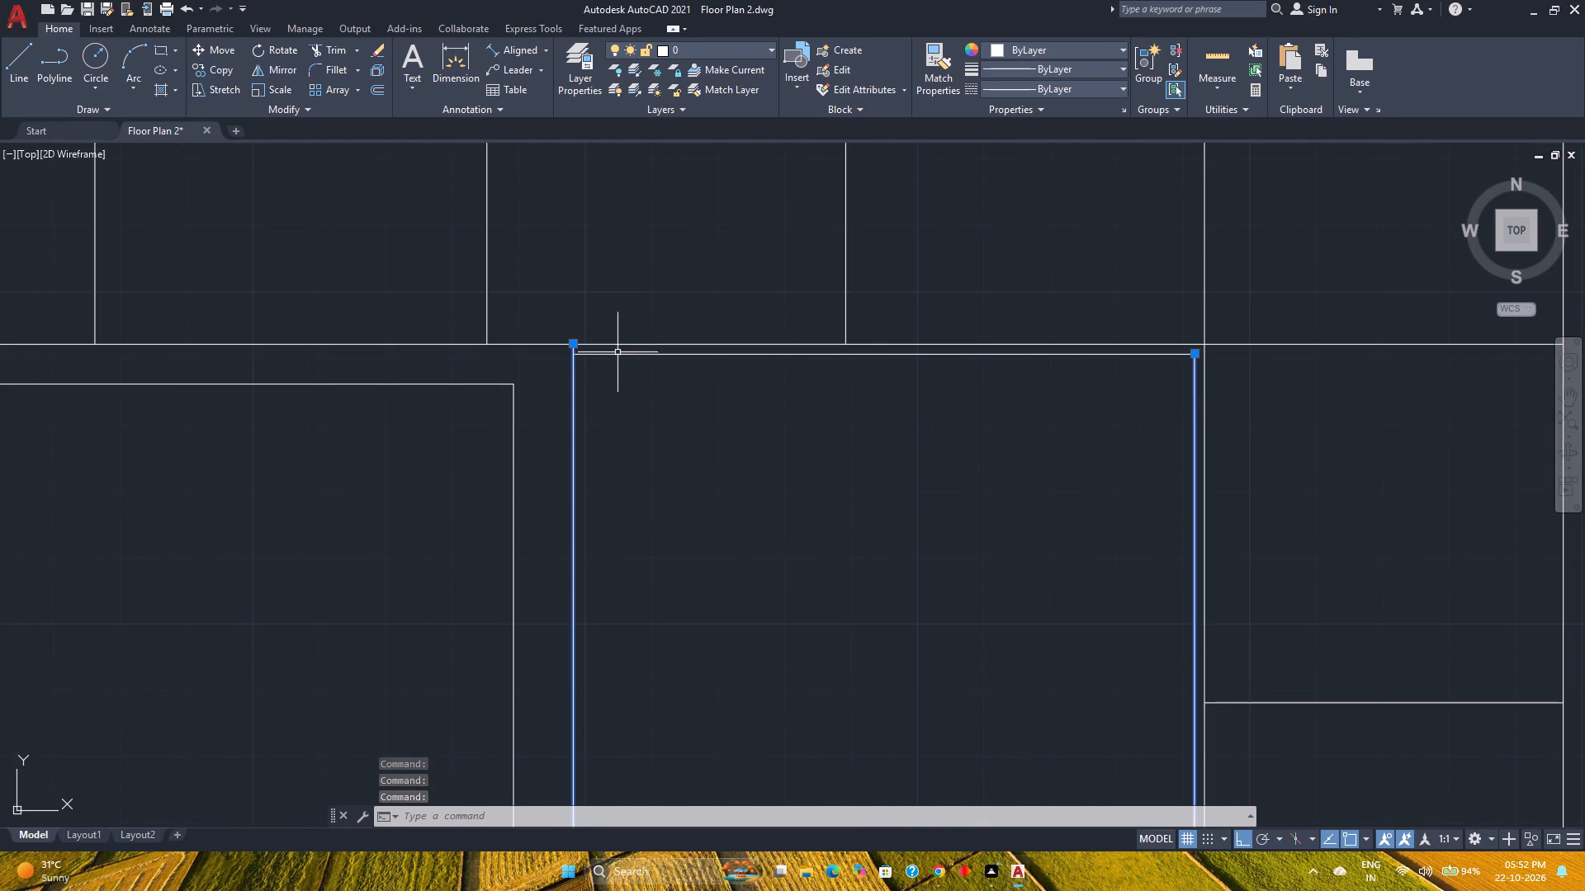
{"action": "scroll", "coordinate": [789, 549], "scroll_direction": "down", "scroll_amount": 2}
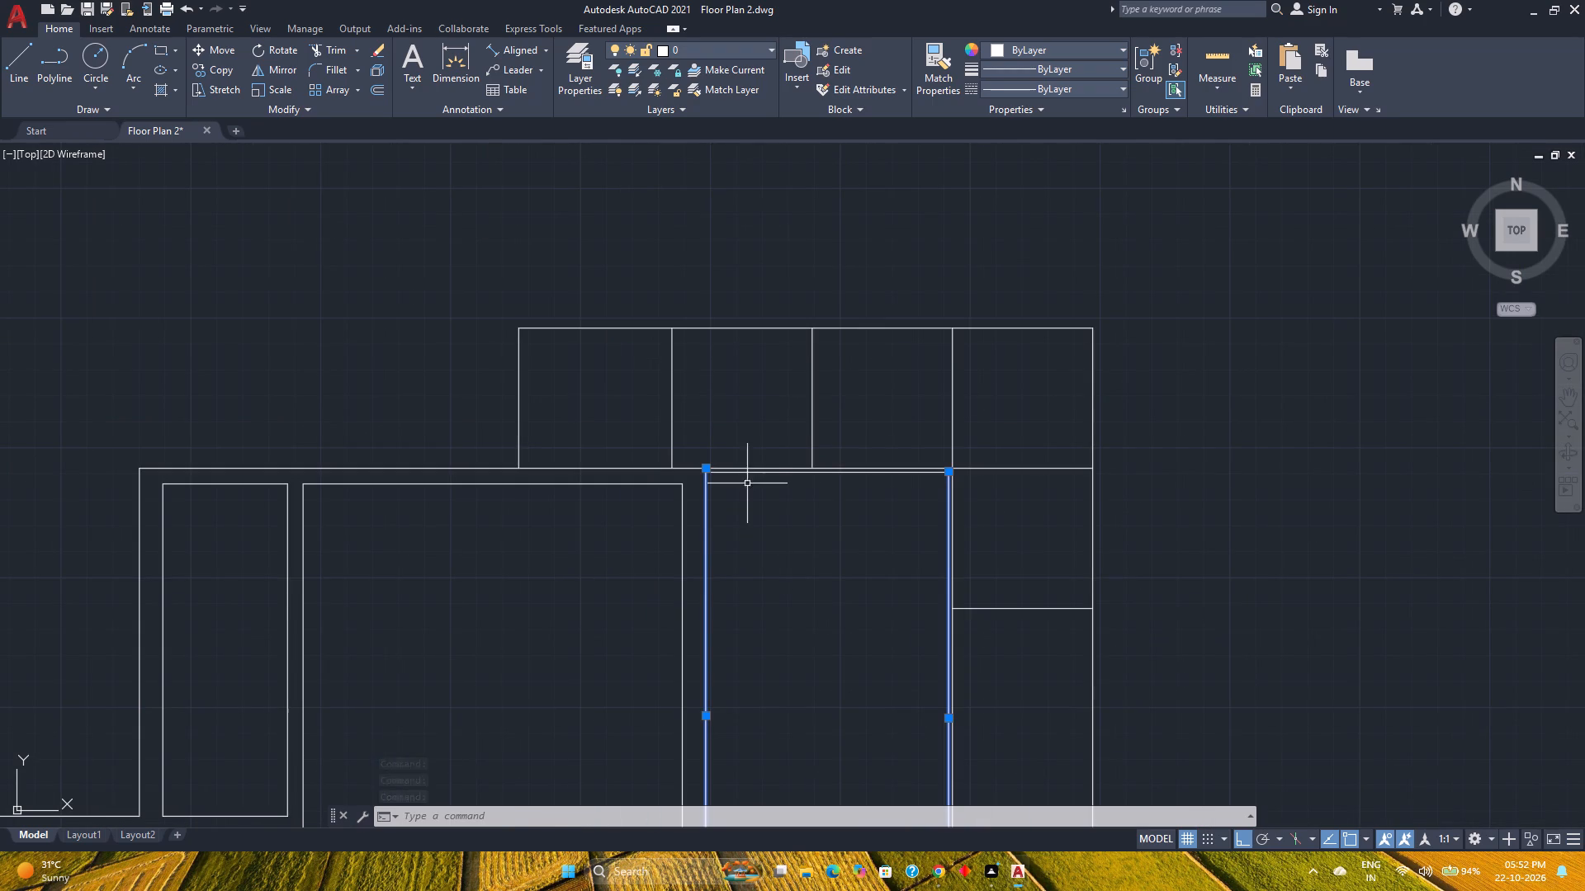
{"action": "left_click", "coordinate": [742, 474]}
{"action": "scroll", "coordinate": [740, 507], "scroll_direction": "up", "scroll_amount": 2}
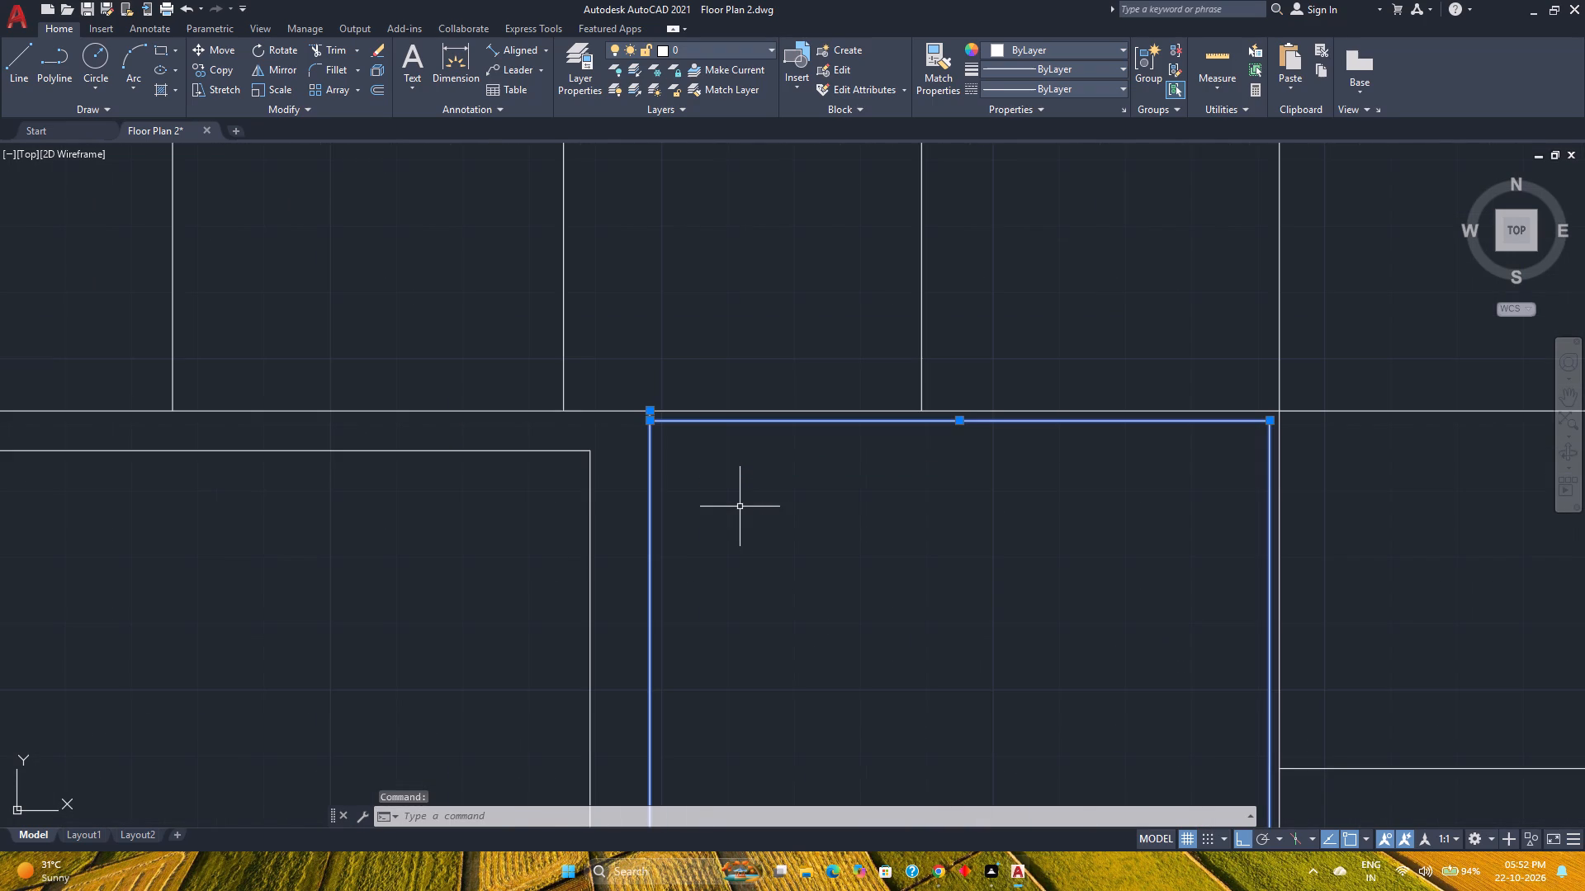
{"action": "key", "text": "j"}
{"action": "key", "text": "Return"}
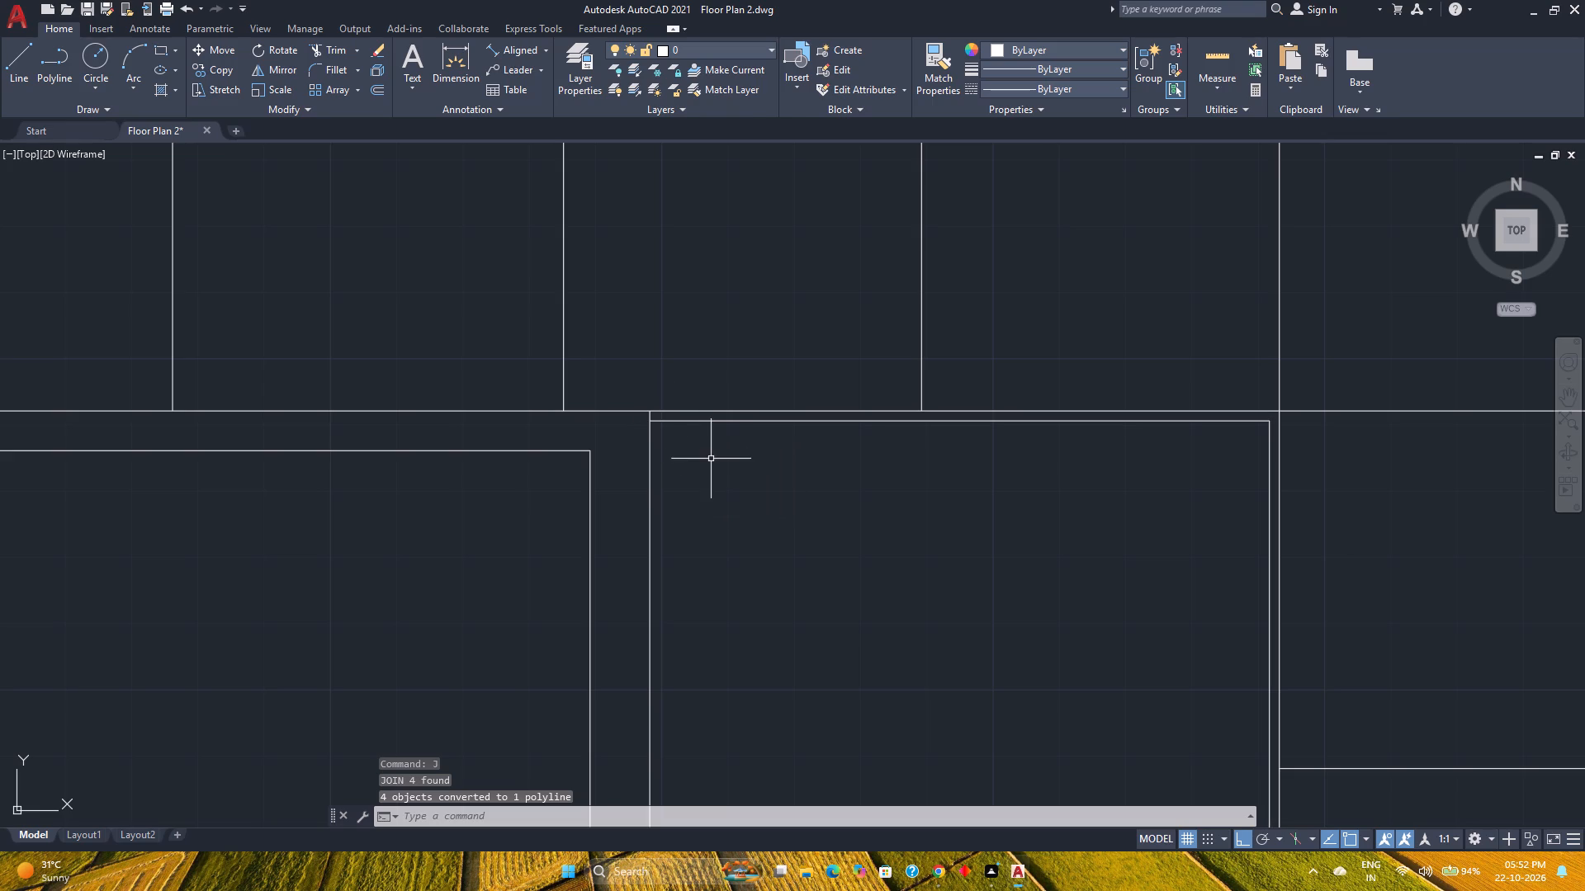
Measure the width and depth of the small room between the passage partition and the short vertical partition in the southeast area.
{"action": "scroll", "coordinate": [768, 517], "scroll_direction": "down", "scroll_amount": 2}
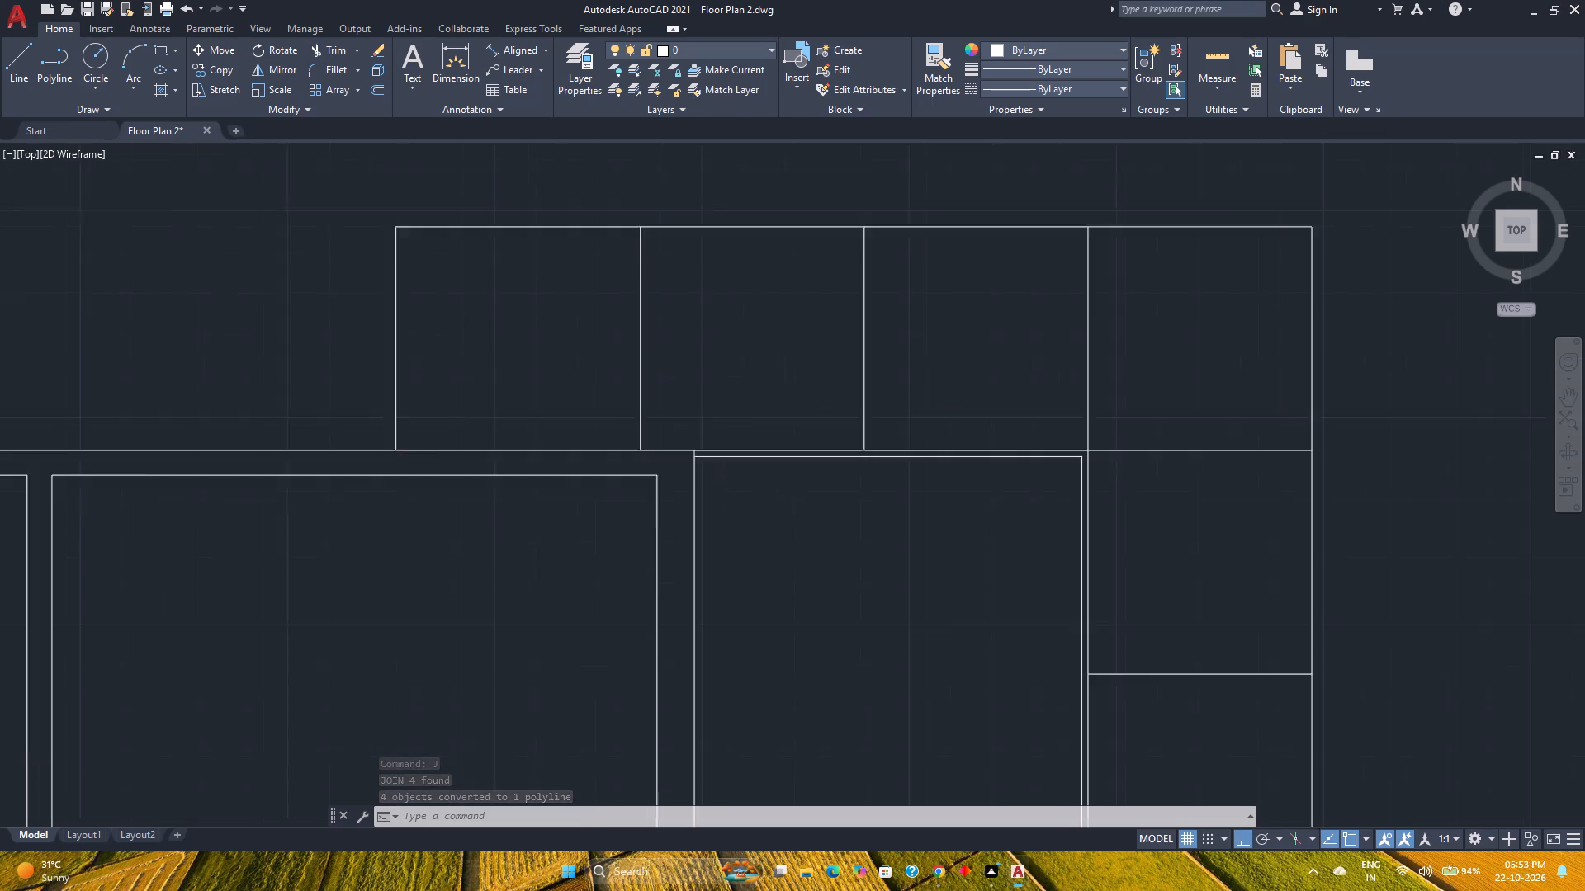
{"action": "scroll", "coordinate": [768, 517], "scroll_direction": "down", "scroll_amount": 2}
{"action": "middle_click_drag", "start_coordinate": [779, 555], "coordinate": [749, 427]}
{"action": "middle_click", "coordinate": [749, 426]}
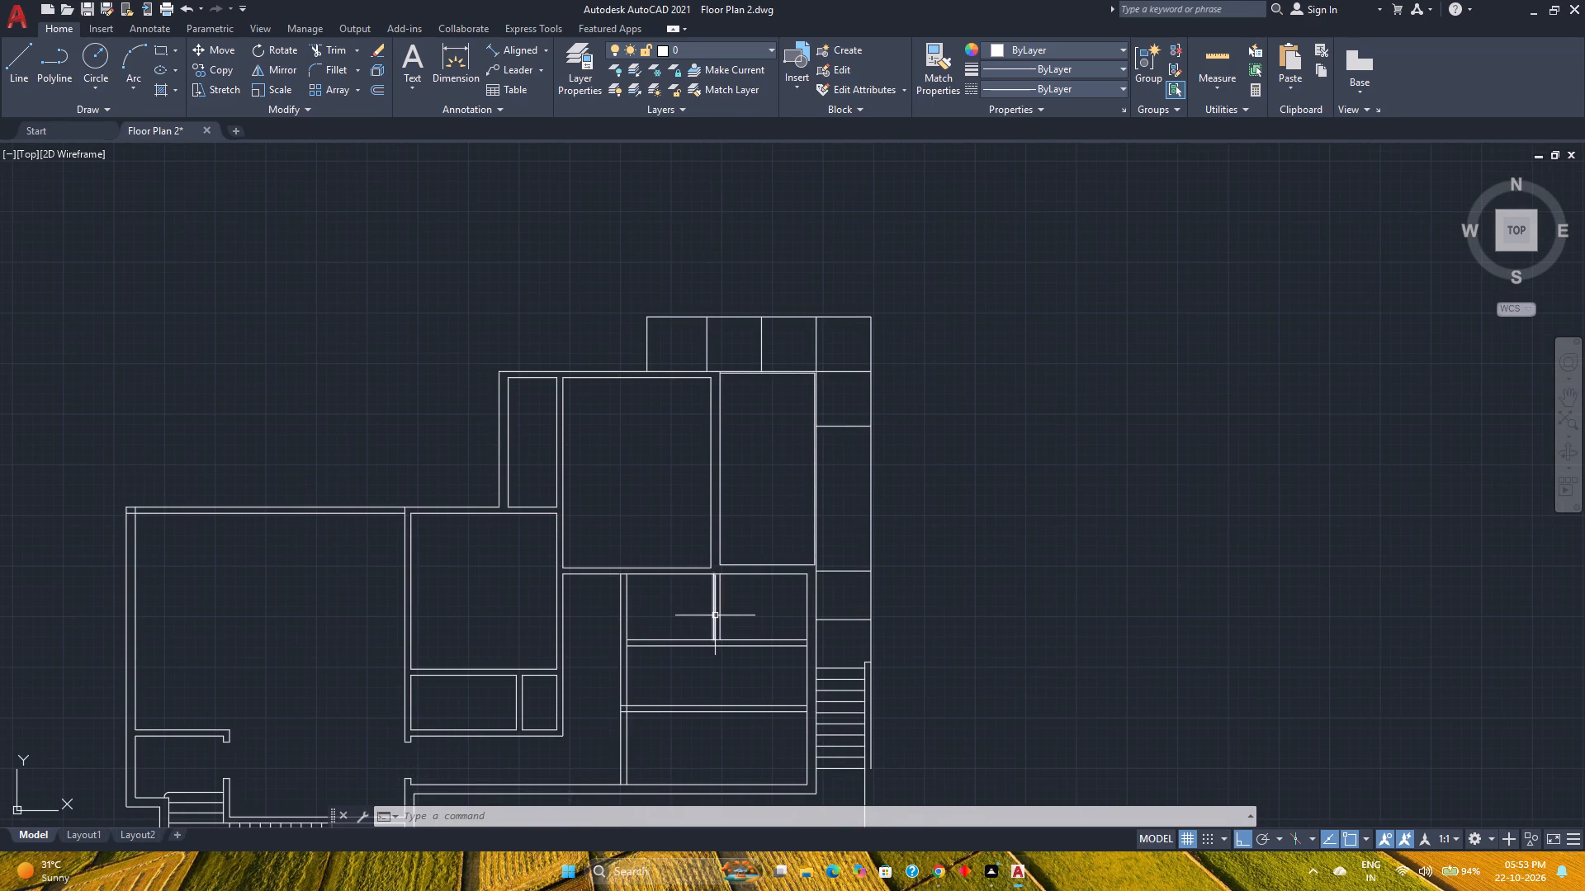
{"action": "middle_click", "coordinate": [715, 615]}
{"action": "middle_click", "coordinate": [714, 610]}
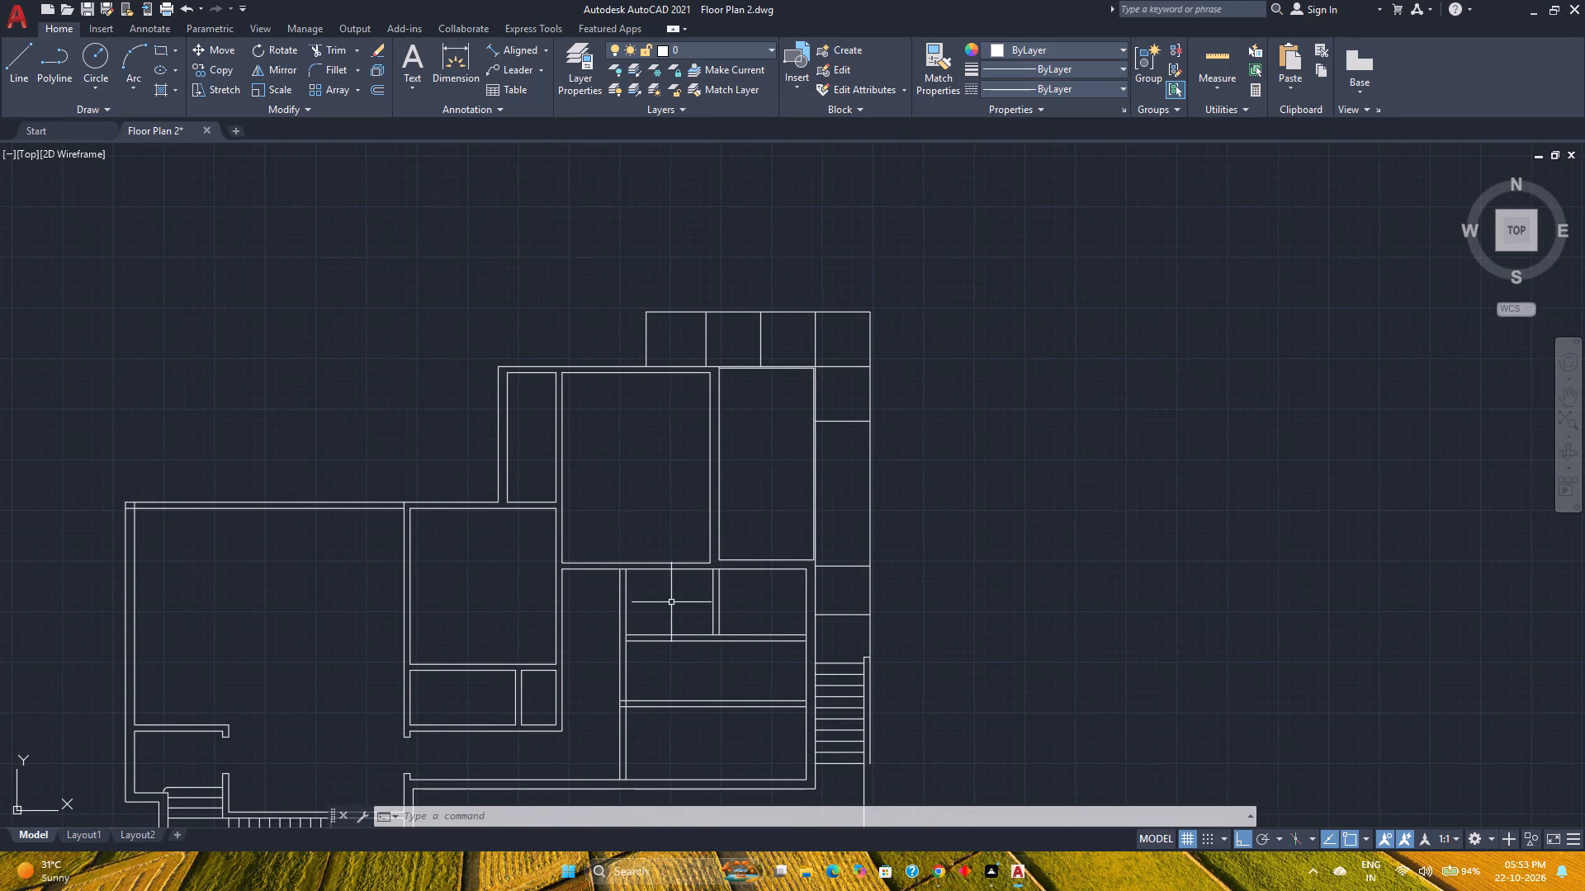
{"action": "left_click", "coordinate": [1199, 64]}
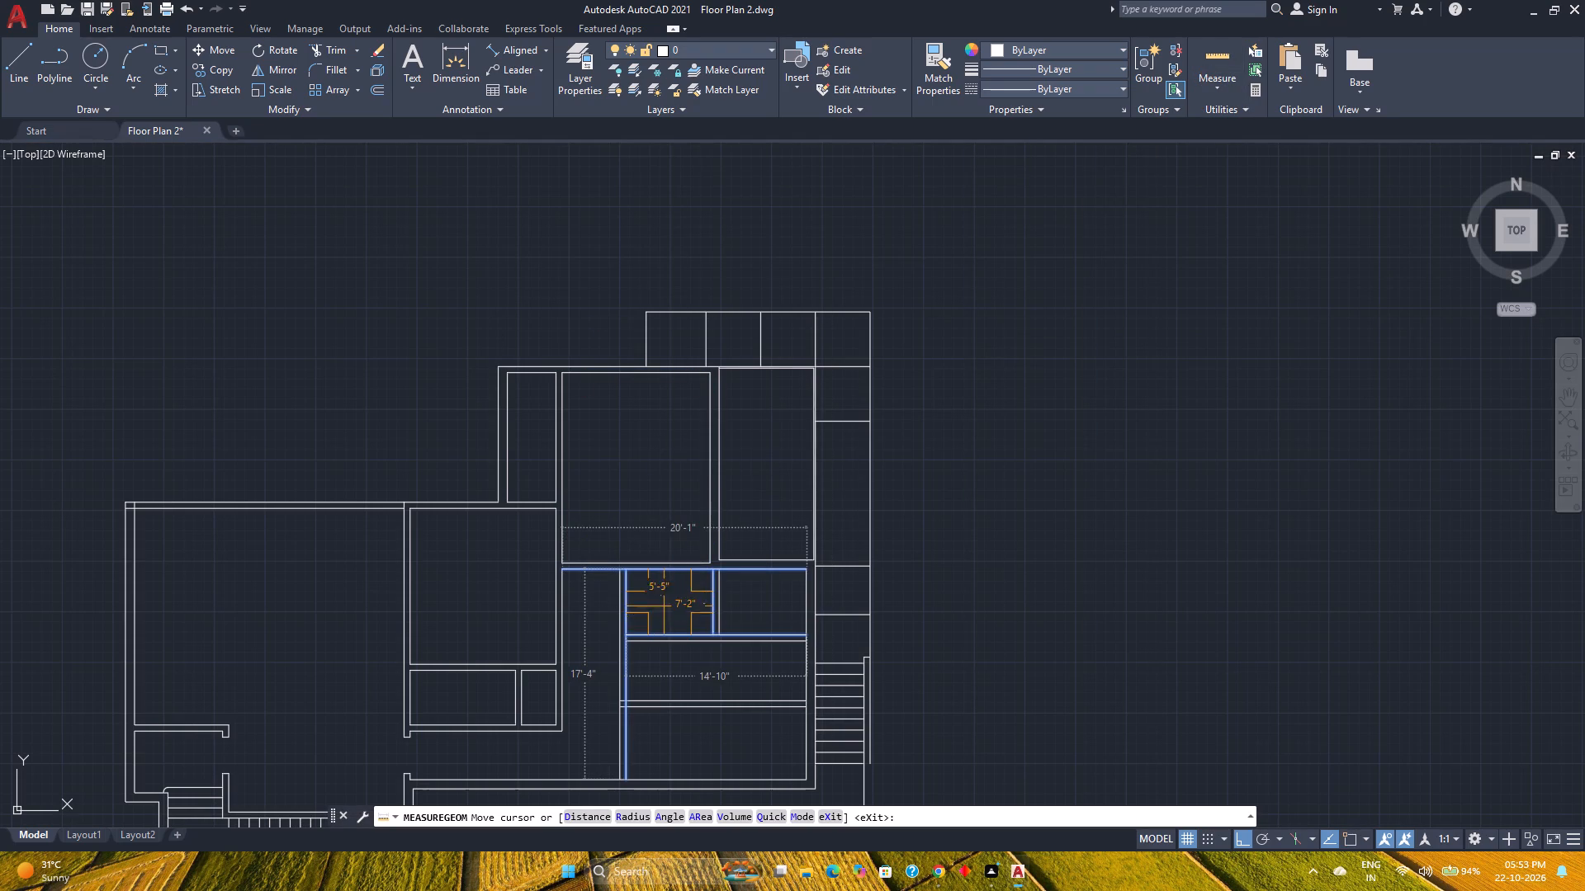
{"action": "scroll", "coordinate": [654, 596], "scroll_direction": "up", "scroll_amount": 2}
{"action": "key", "text": "Escape"}
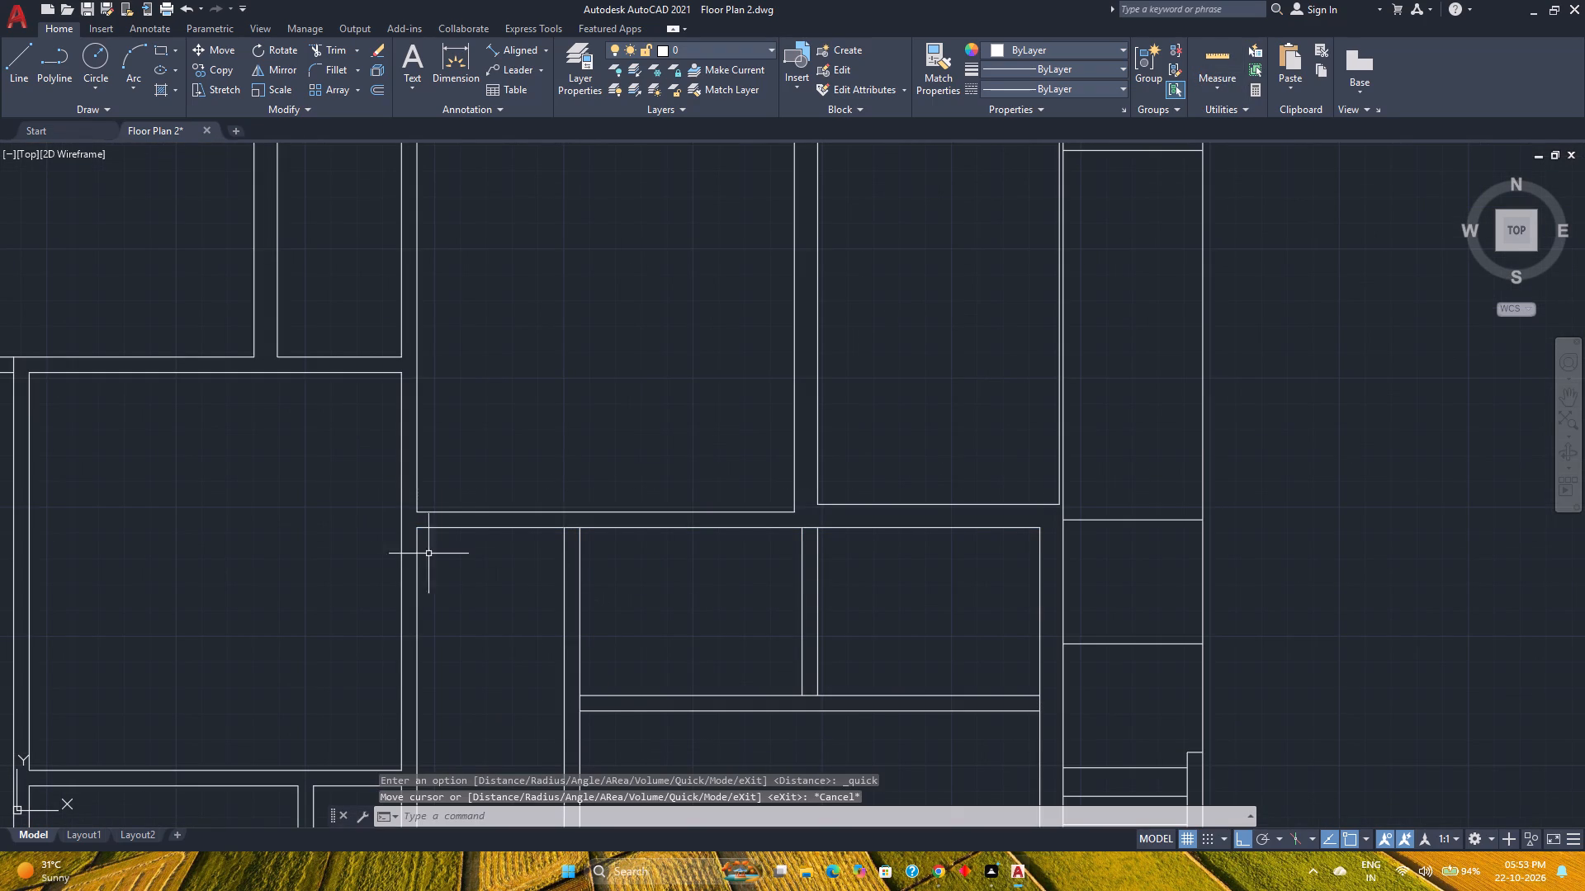
{"action": "left_click", "coordinate": [1227, 57]}
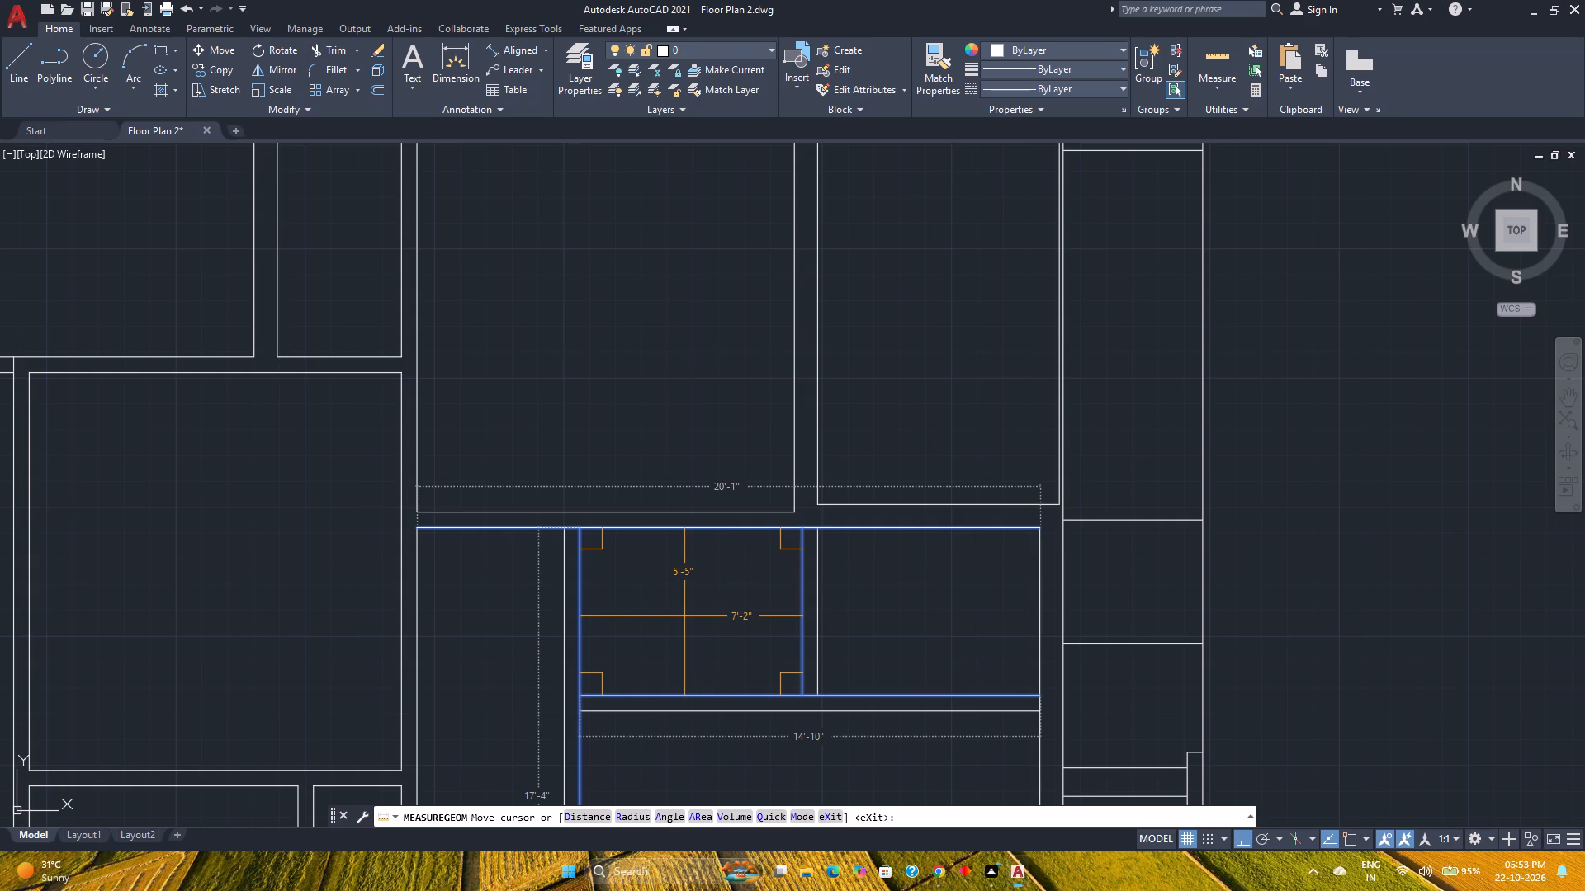
{"action": "key", "text": "Escape"}
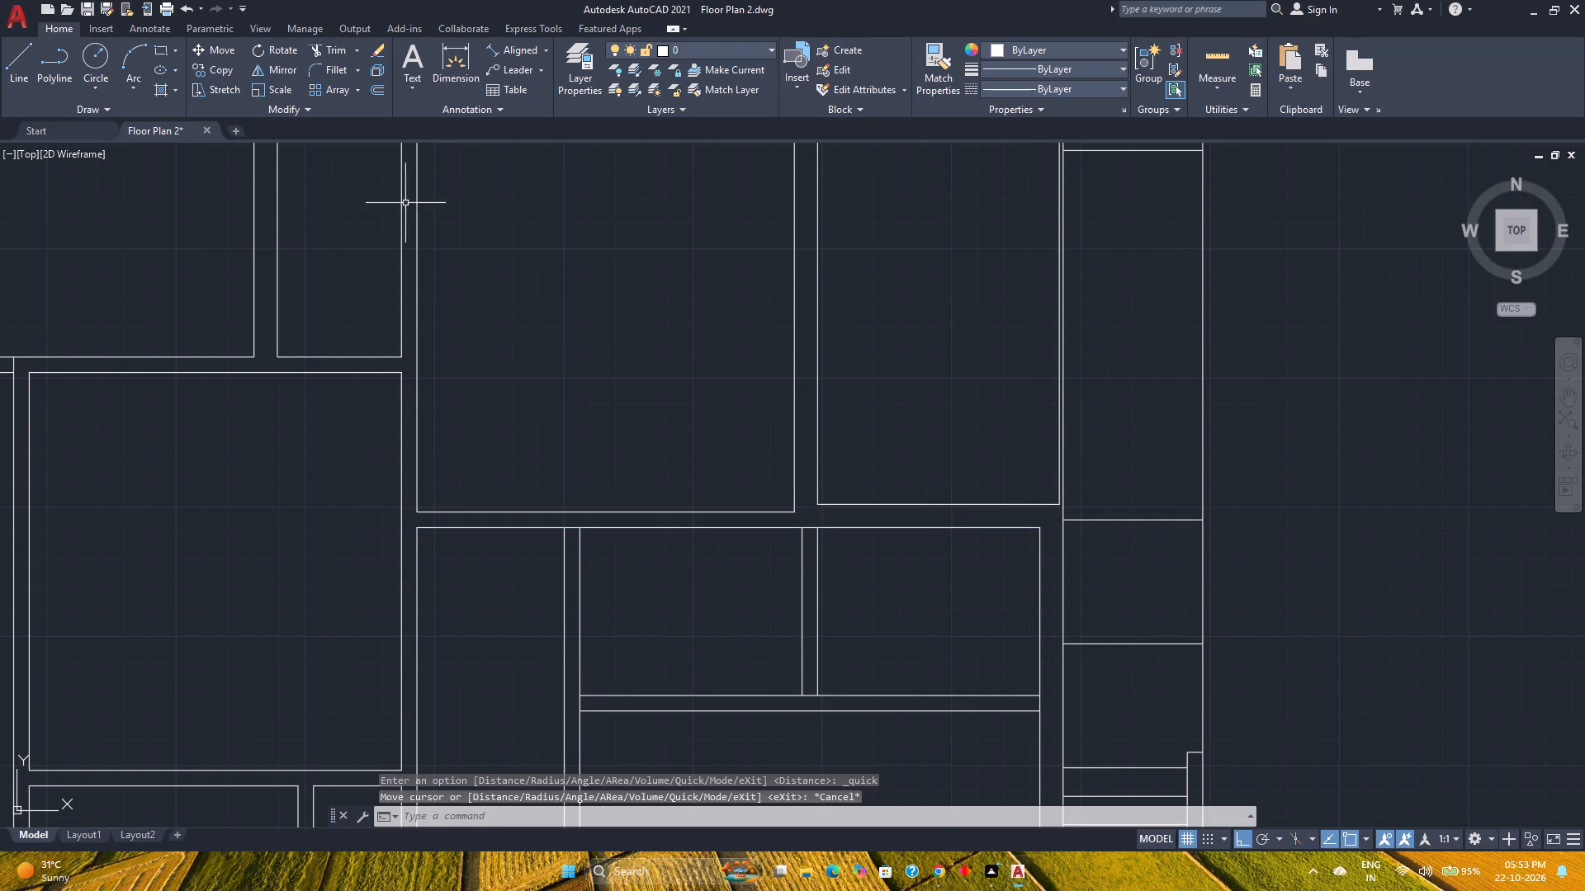
Offset the passage partition's east line 3' to the east, and offset that copy 6" further east to form a vertical partition.
{"action": "left_click", "coordinate": [376, 96]}
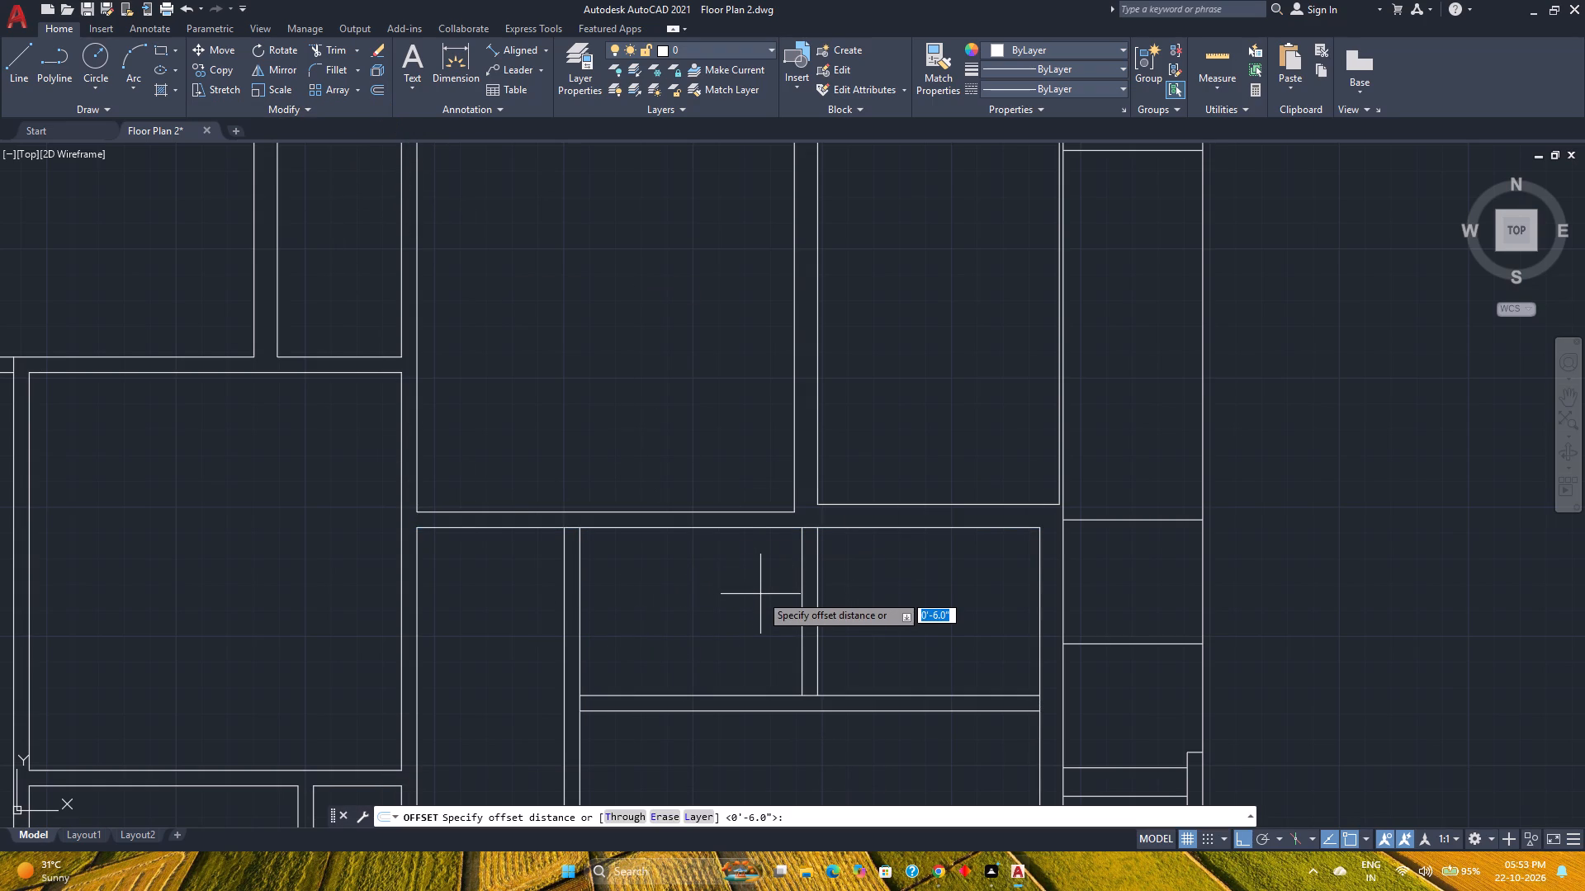
{"action": "key", "text": "3"}
{"action": "key", "text": "apostrophe"}
{"action": "key", "text": "Return"}
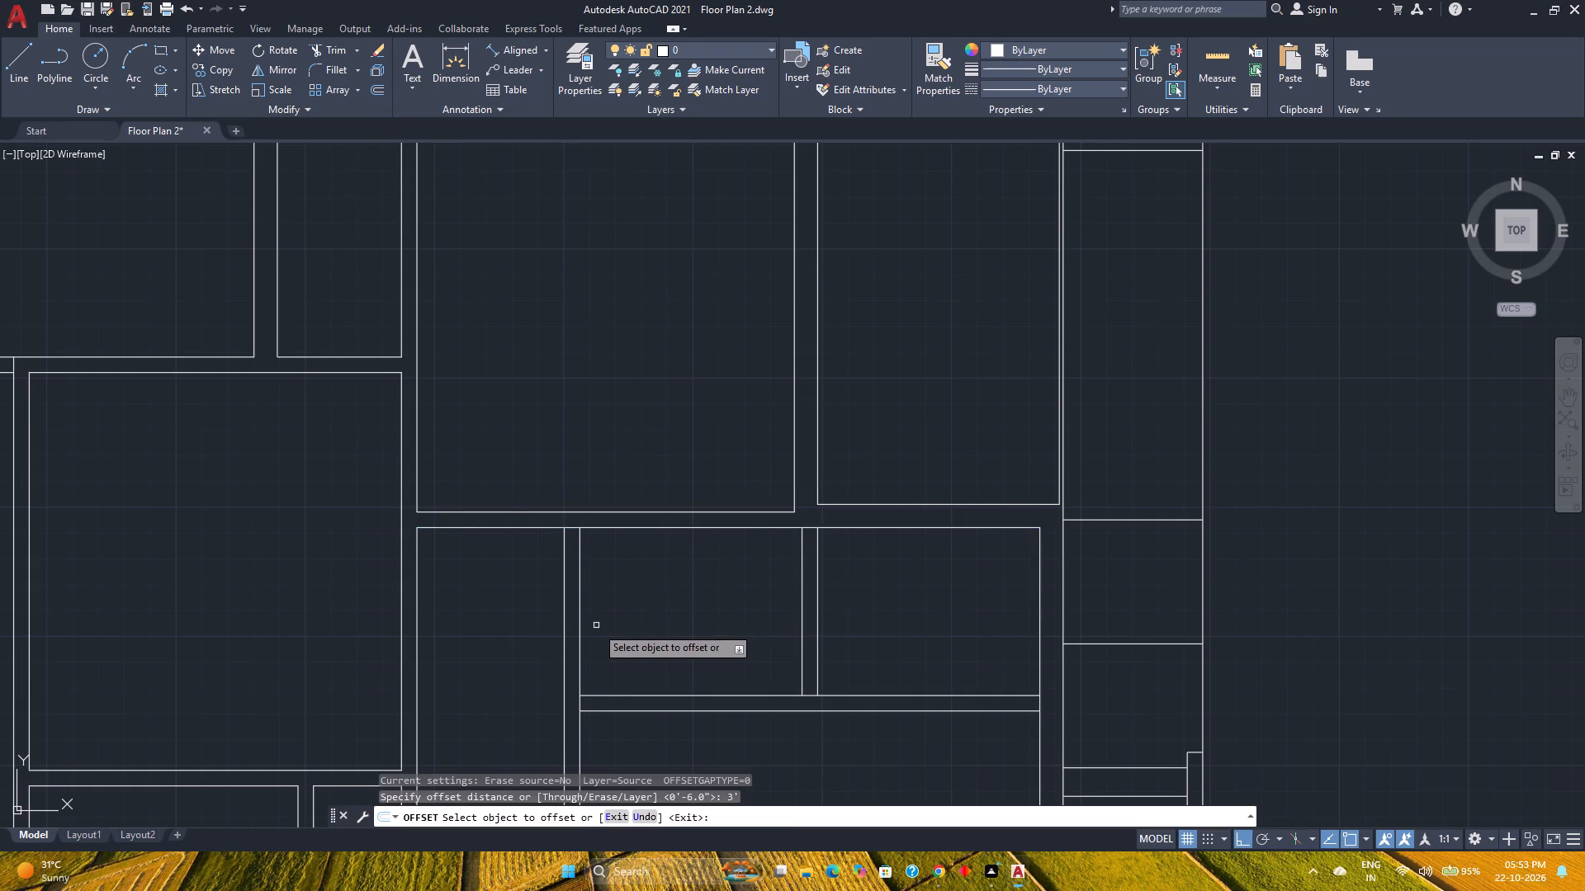
{"action": "left_click", "coordinate": [581, 648]}
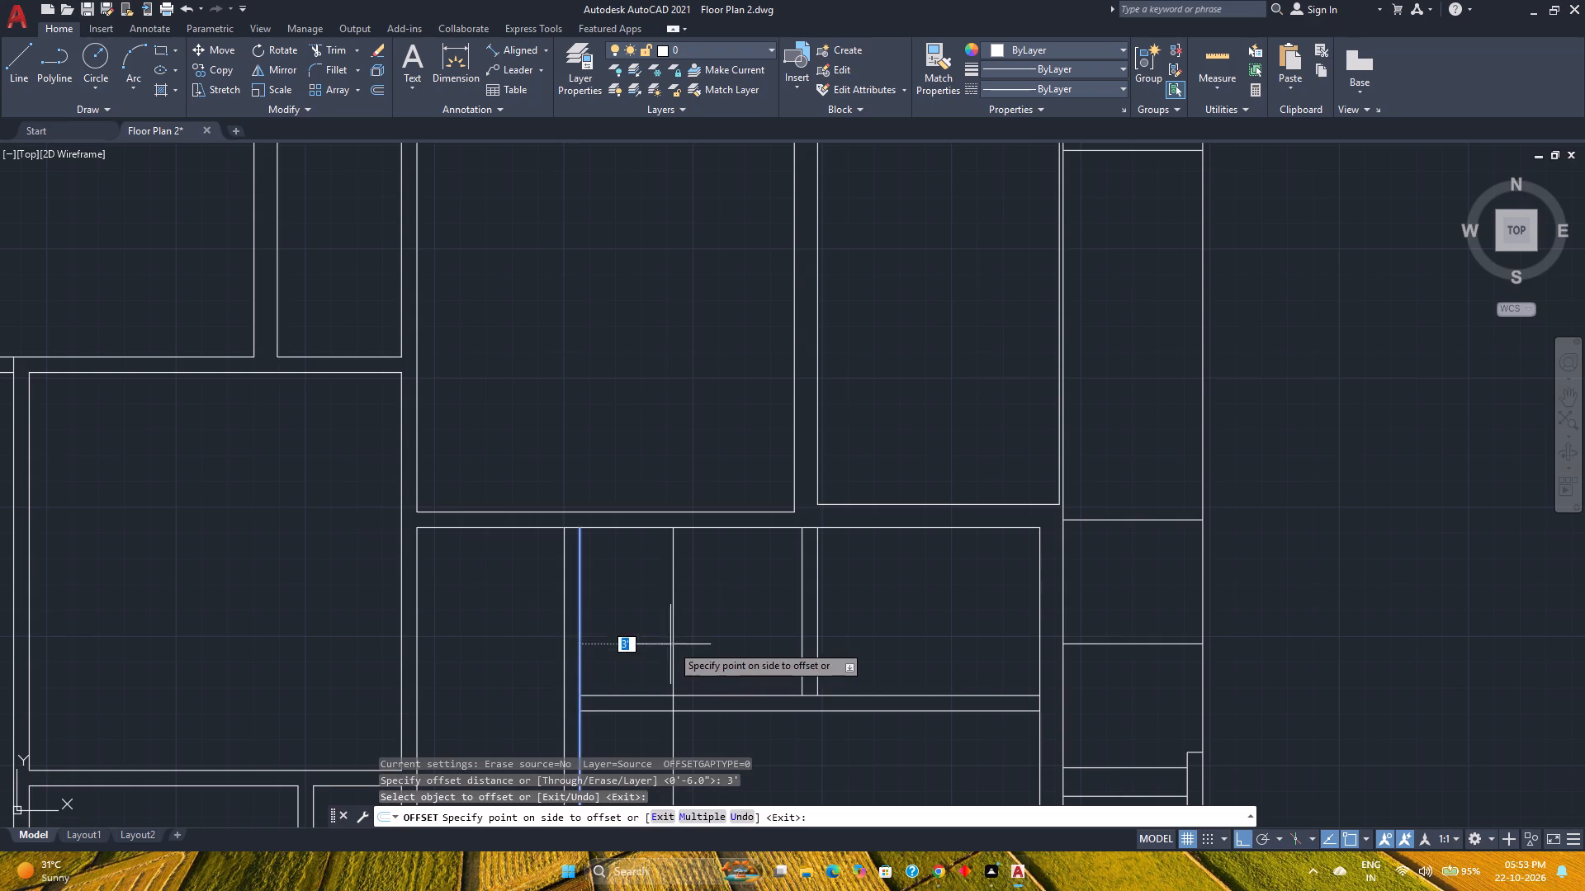
{"action": "left_click", "coordinate": [671, 644]}
{"action": "left_click", "coordinate": [671, 640]}
{"action": "key", "text": "6"}
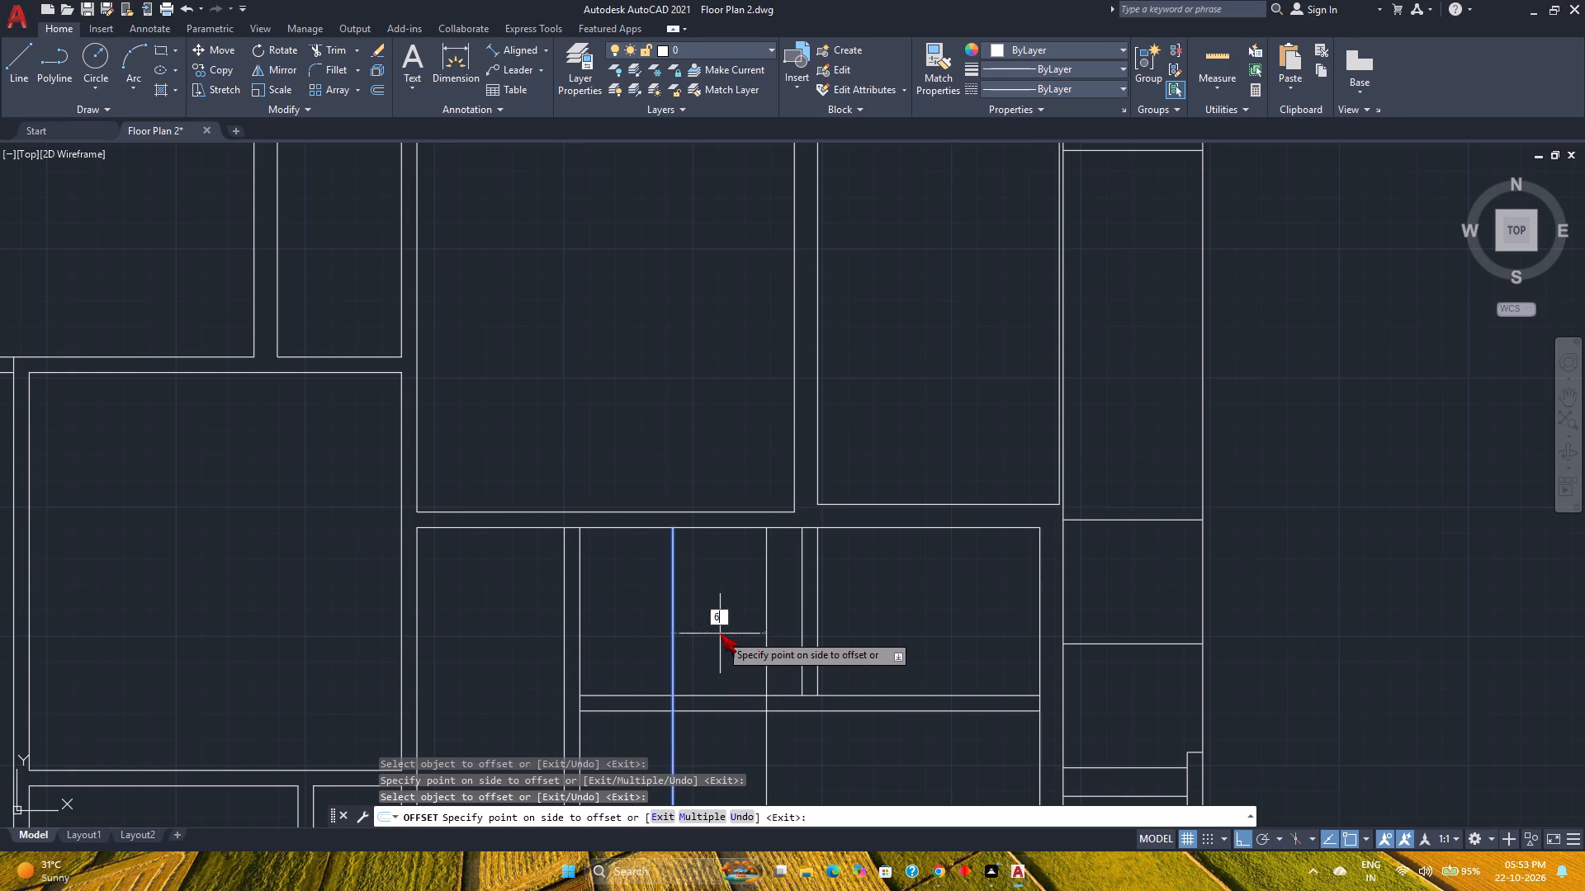
{"action": "key", "text": "Return"}
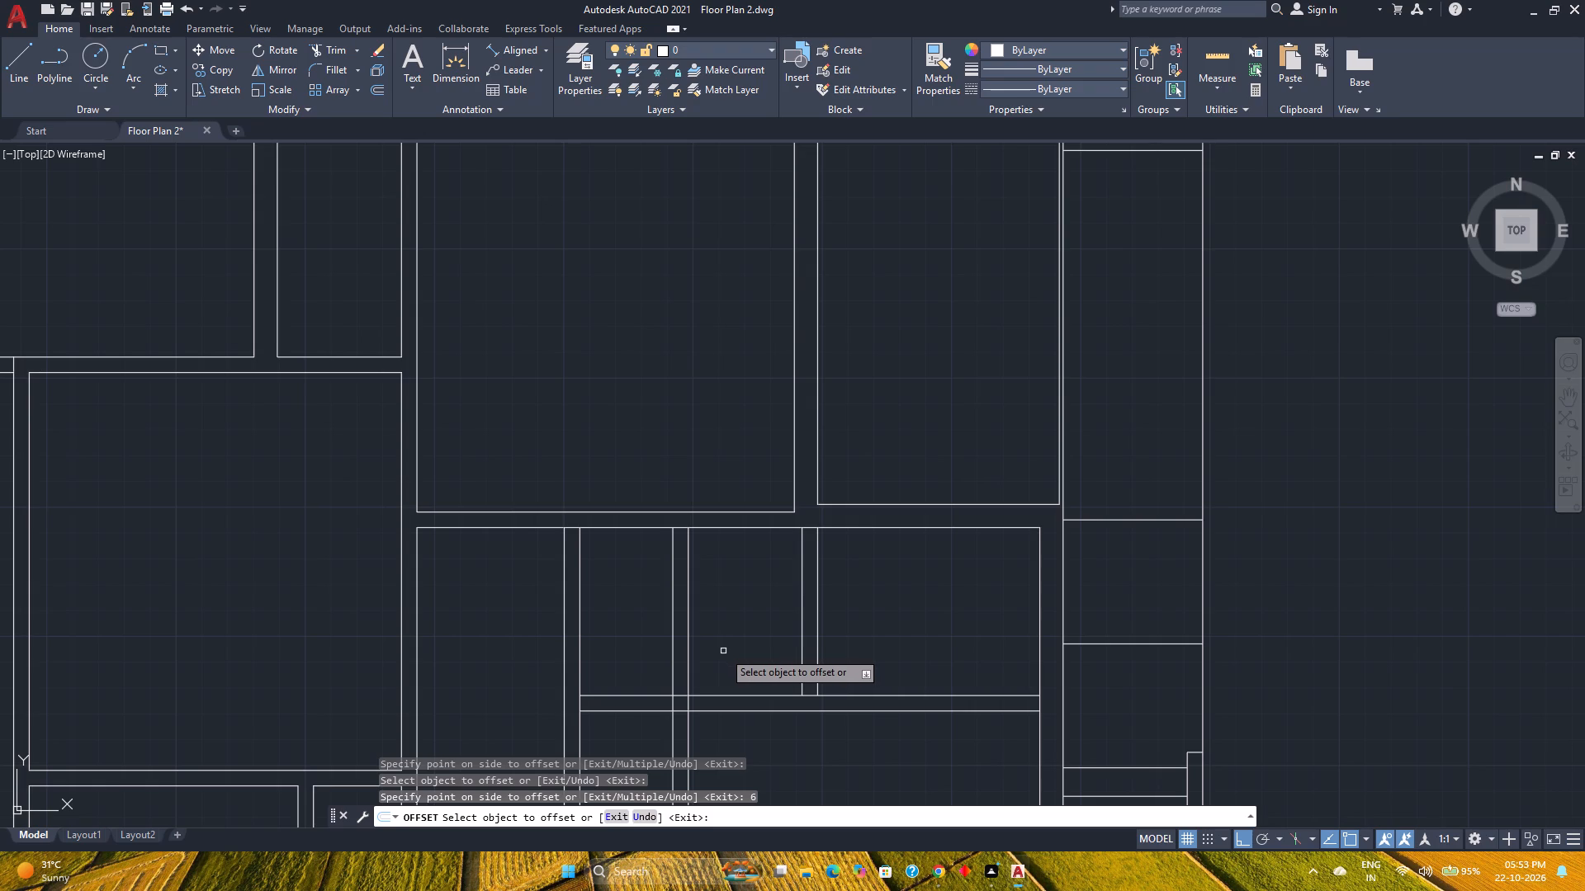
{"action": "key", "text": "Escape"}
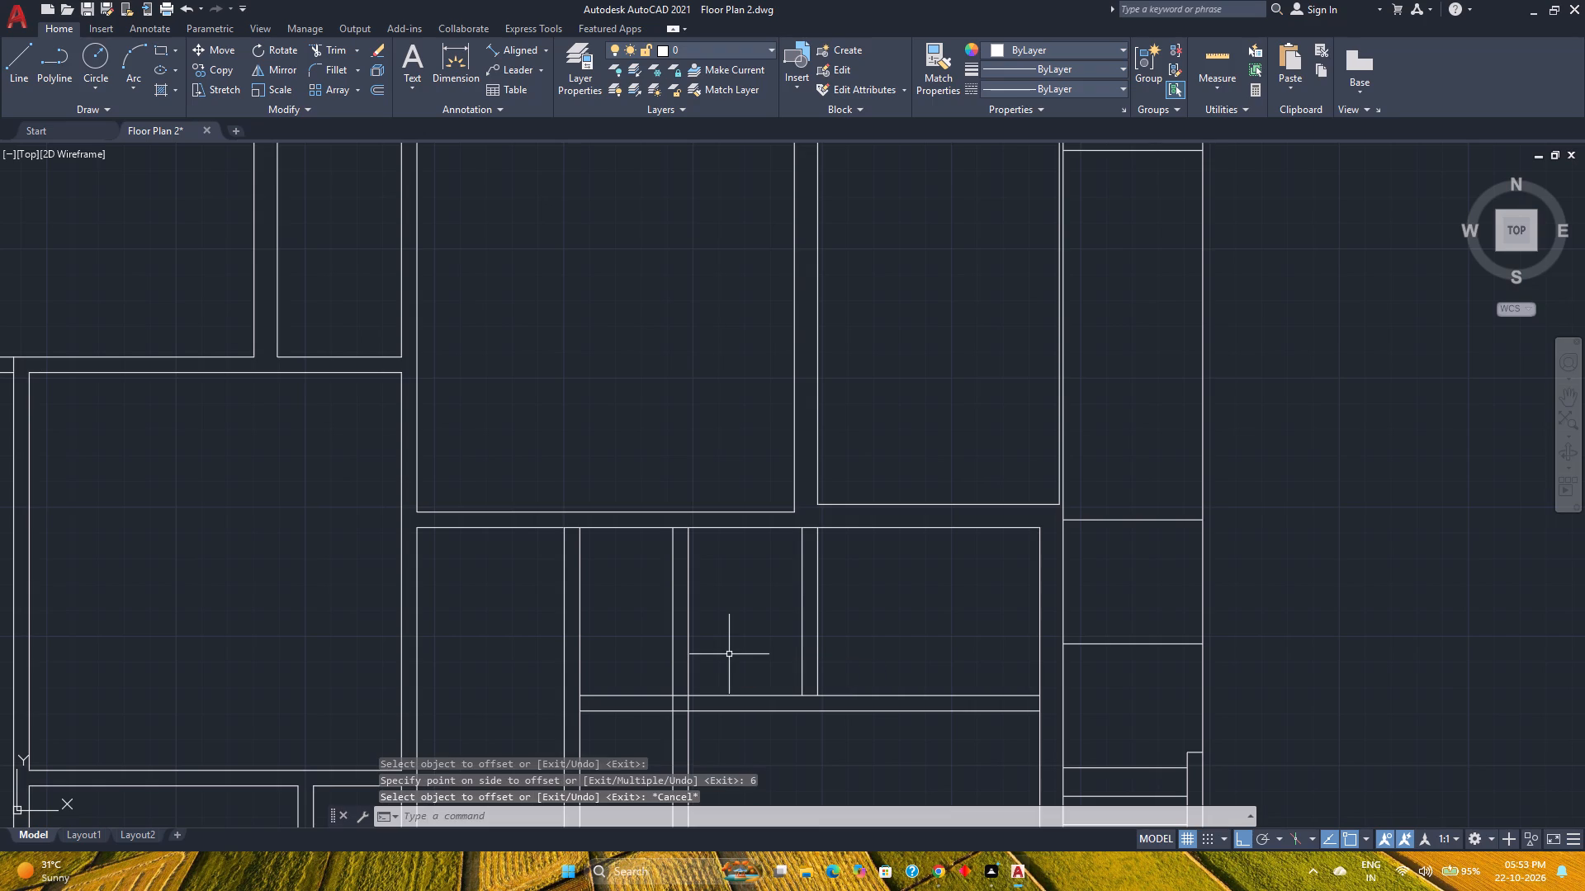
Trim both new vertical partition lines below the south face of the horizontal partition under the small rooms.
{"action": "type", "text": "tr"}
{"action": "key", "text": "Return"}
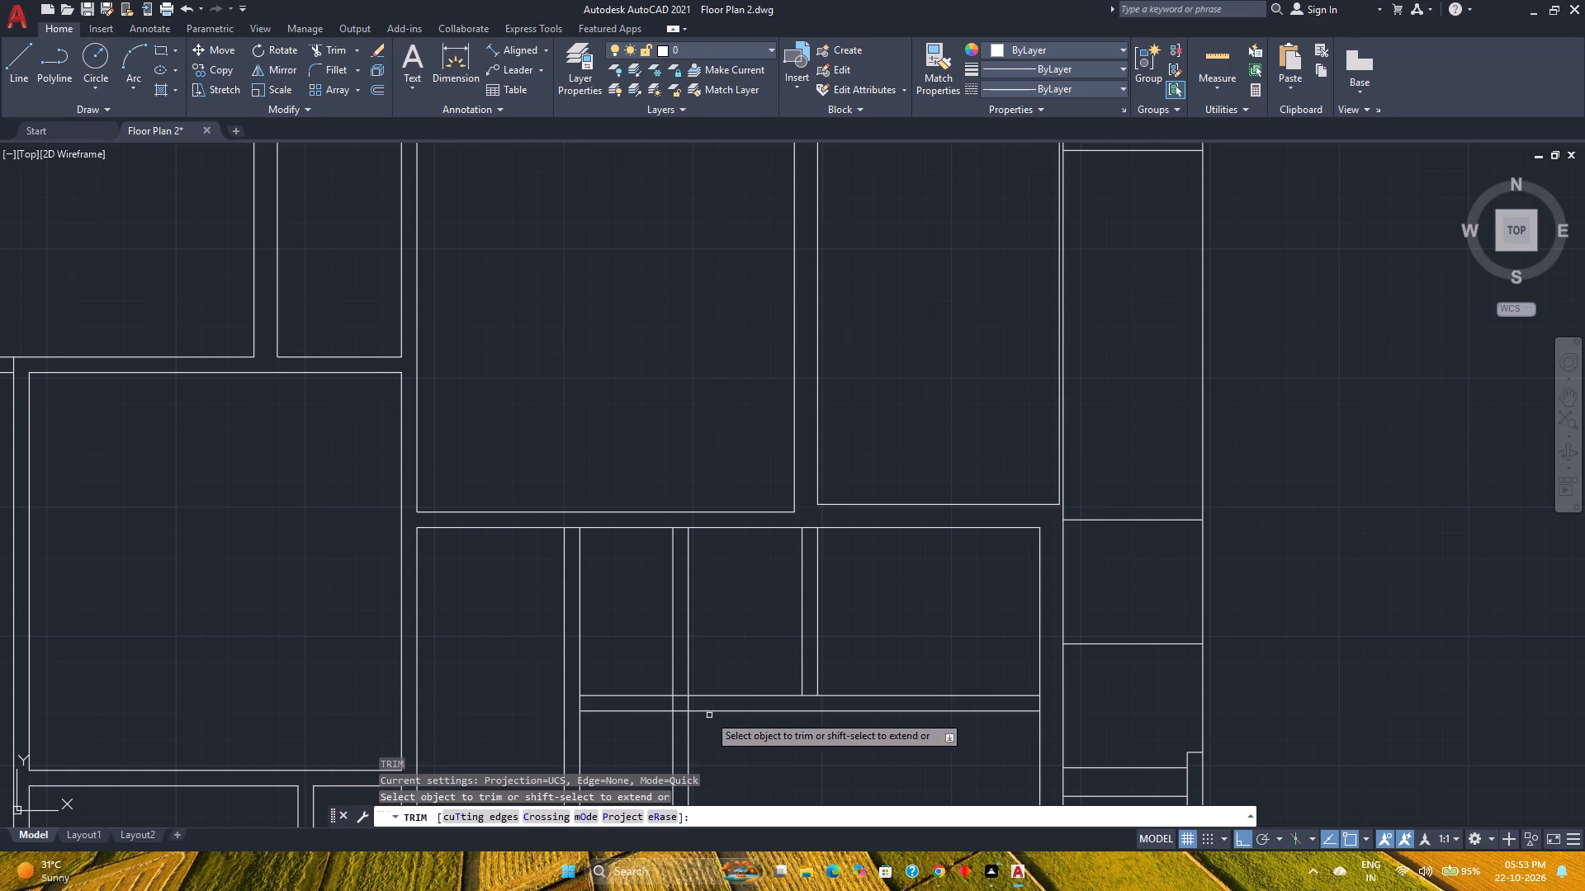
{"action": "scroll", "coordinate": [706, 712], "scroll_direction": "up", "scroll_amount": 2}
{"action": "left_click", "coordinate": [705, 747]}
{"action": "left_click", "coordinate": [563, 740]}
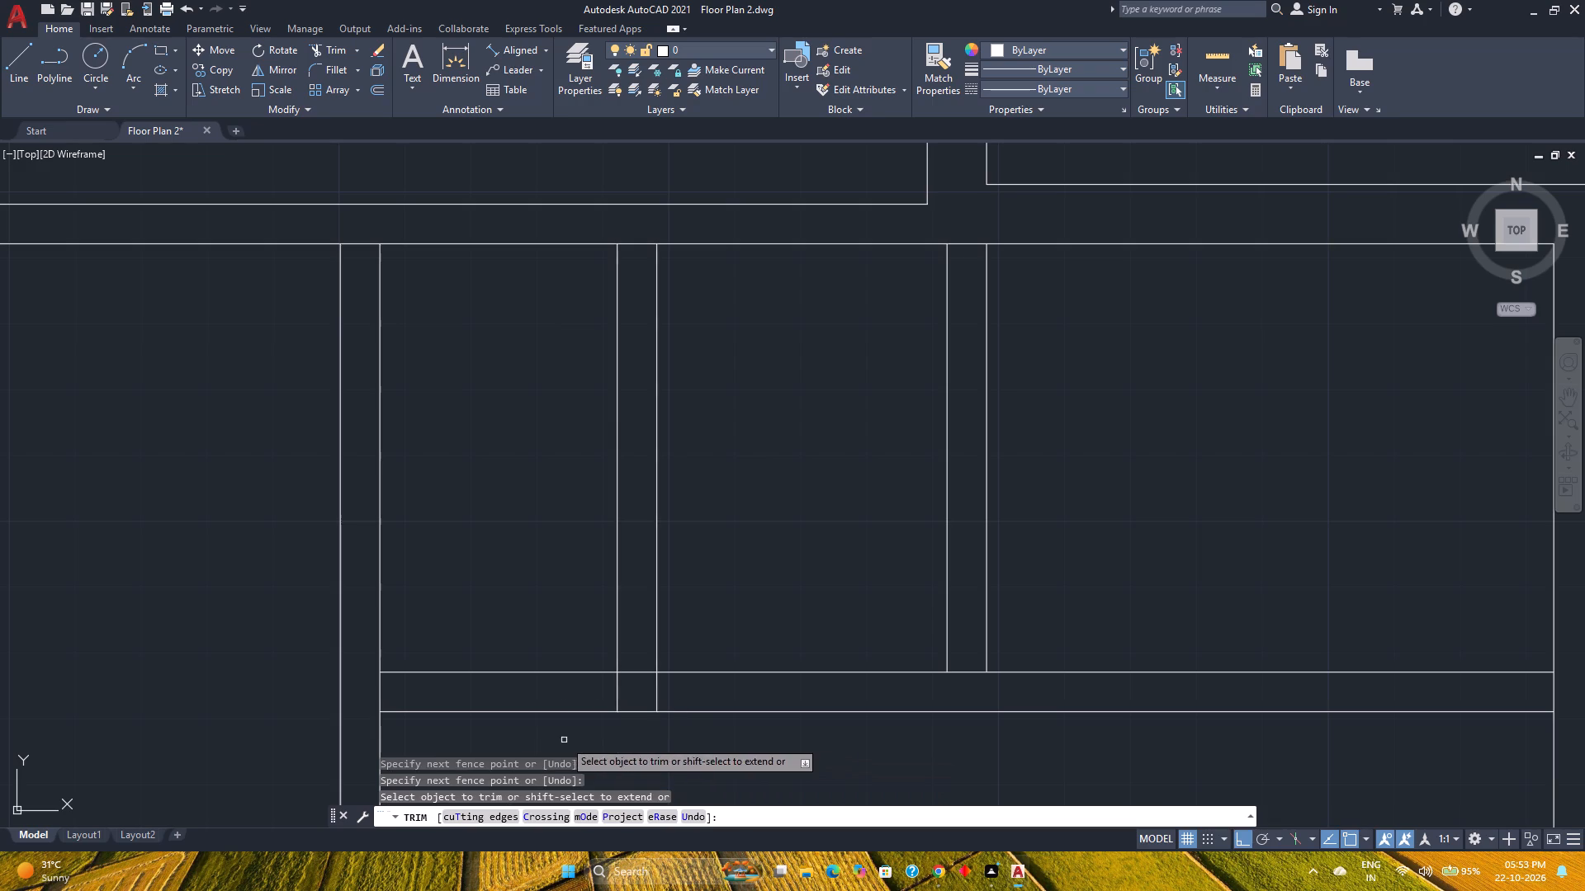
{"action": "scroll", "coordinate": [695, 768], "scroll_direction": "down", "scroll_amount": 2}
{"action": "key", "text": "Escape"}
Save the floor plan drawing.
{"action": "scroll", "coordinate": [734, 770], "scroll_direction": "down", "scroll_amount": 1}
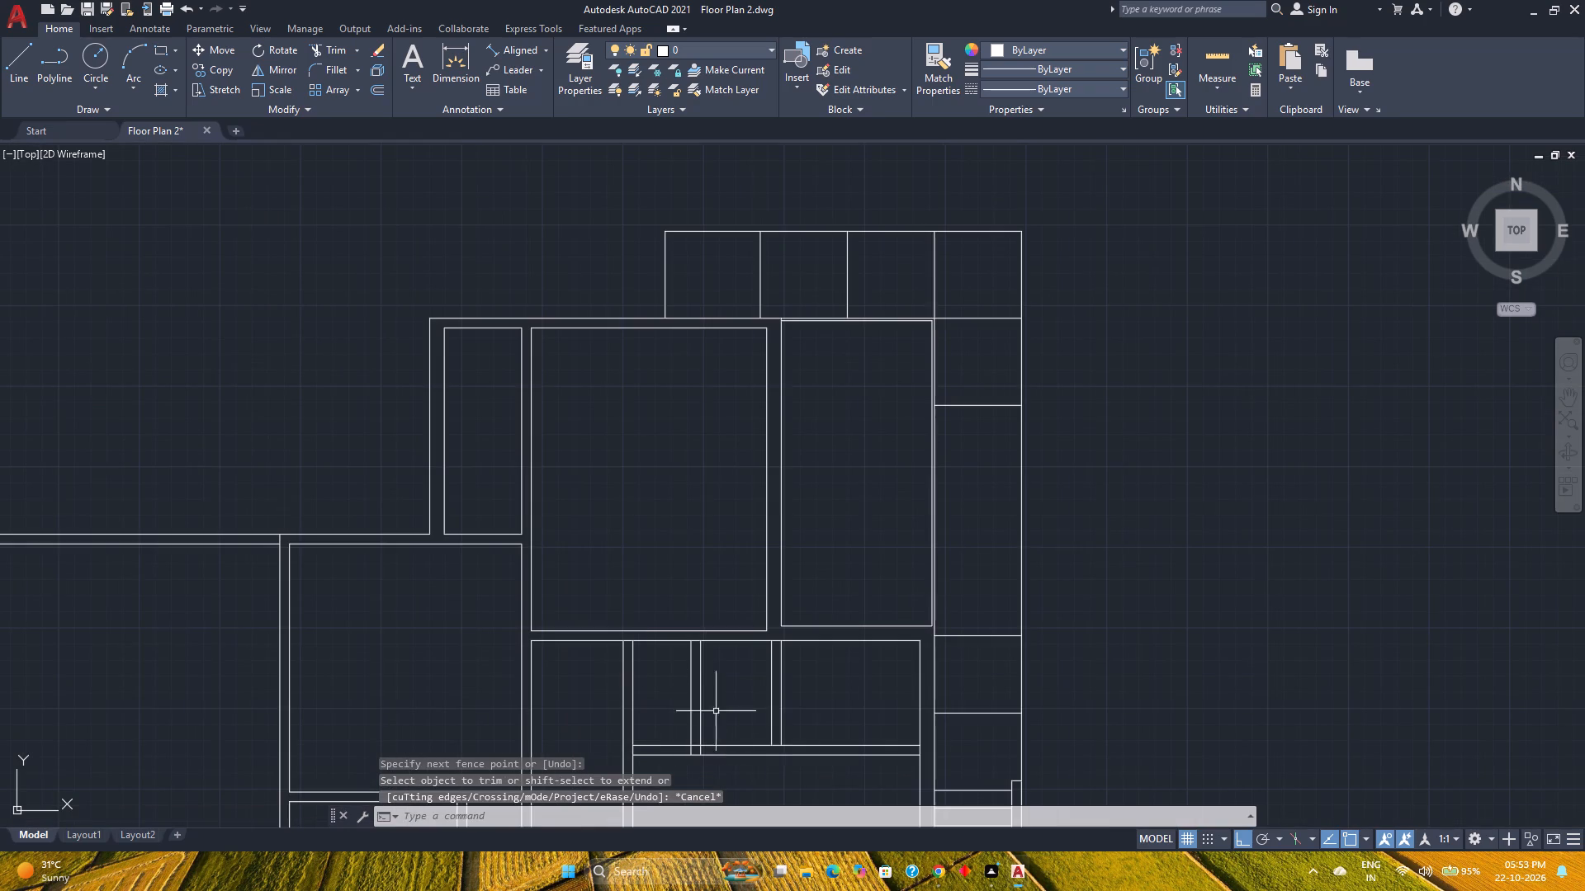
{"action": "middle_click_drag", "start_coordinate": [808, 771], "coordinate": [764, 649]}
{"action": "middle_click_drag", "start_coordinate": [764, 640], "coordinate": [762, 632]}
{"action": "middle_click", "coordinate": [762, 620]}
{"action": "middle_click_drag", "start_coordinate": [761, 611], "coordinate": [759, 597]}
{"action": "key", "text": "ctrl+s"}
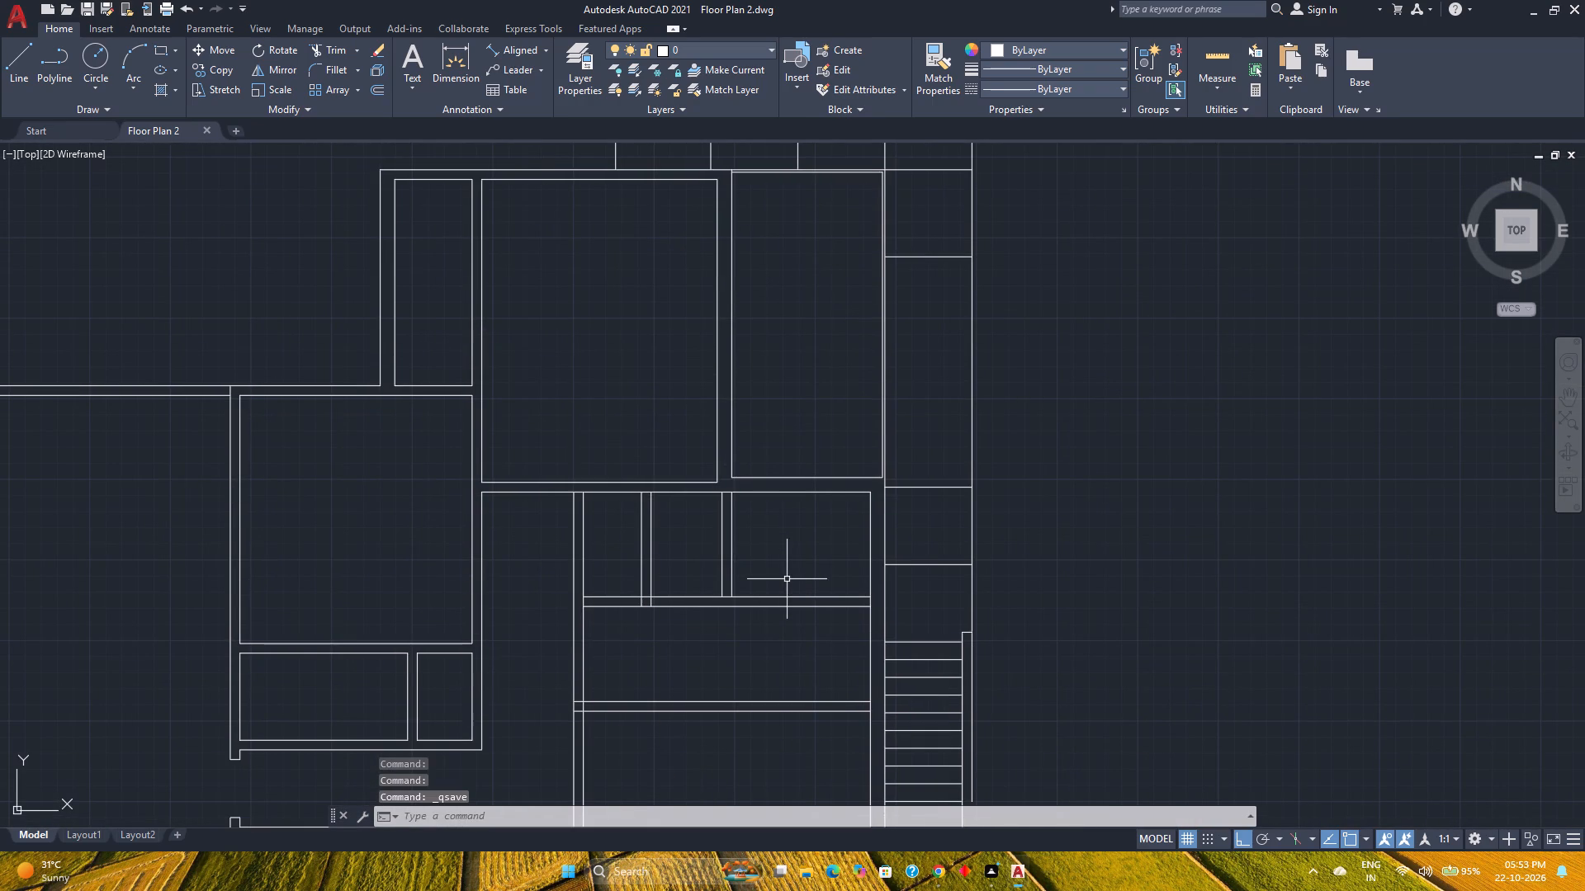
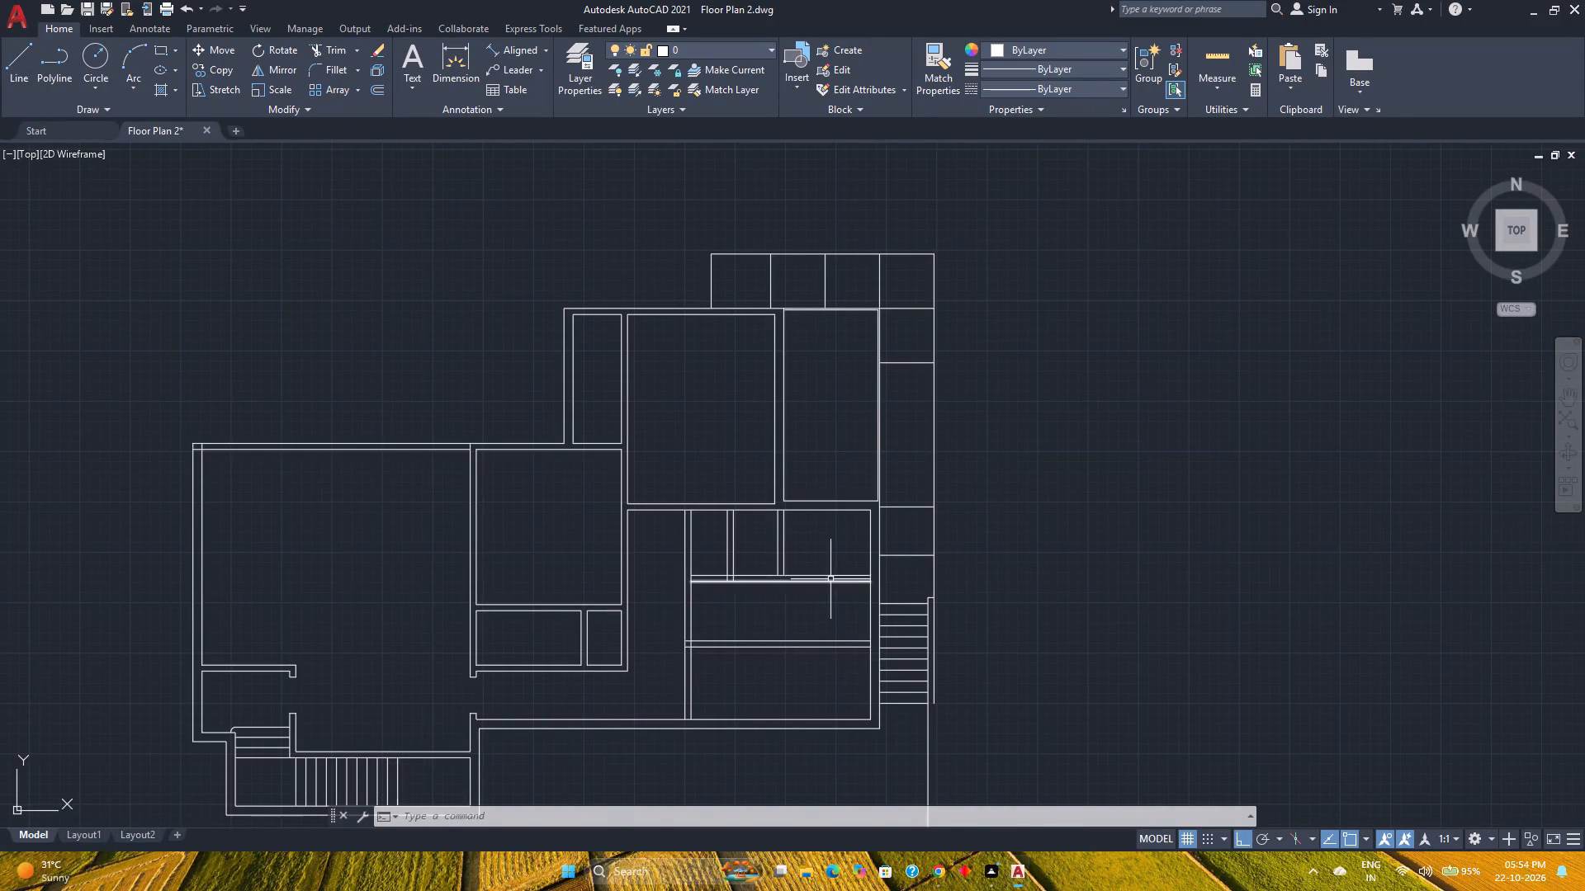
Draw a vertical line midway between the second short partition and the east wall, from the horizontal partition north to the room's wall line.
{"action": "scroll", "coordinate": [821, 563], "scroll_direction": "up", "scroll_amount": 2}
{"action": "middle_click_drag", "start_coordinate": [822, 563], "coordinate": [783, 596]}
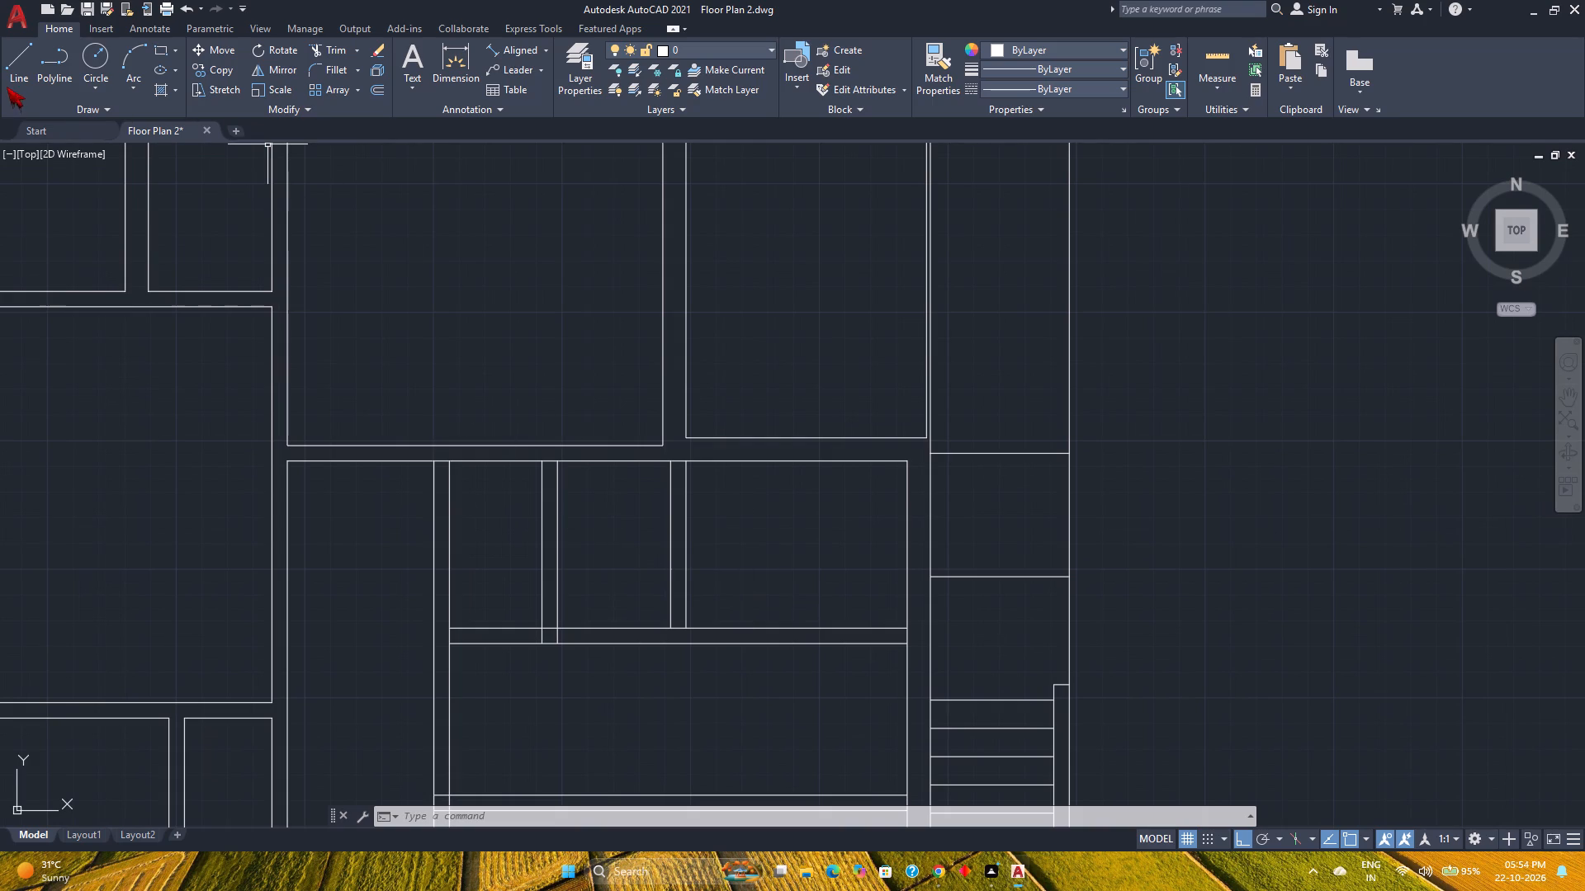
{"action": "left_click", "coordinate": [7, 87]}
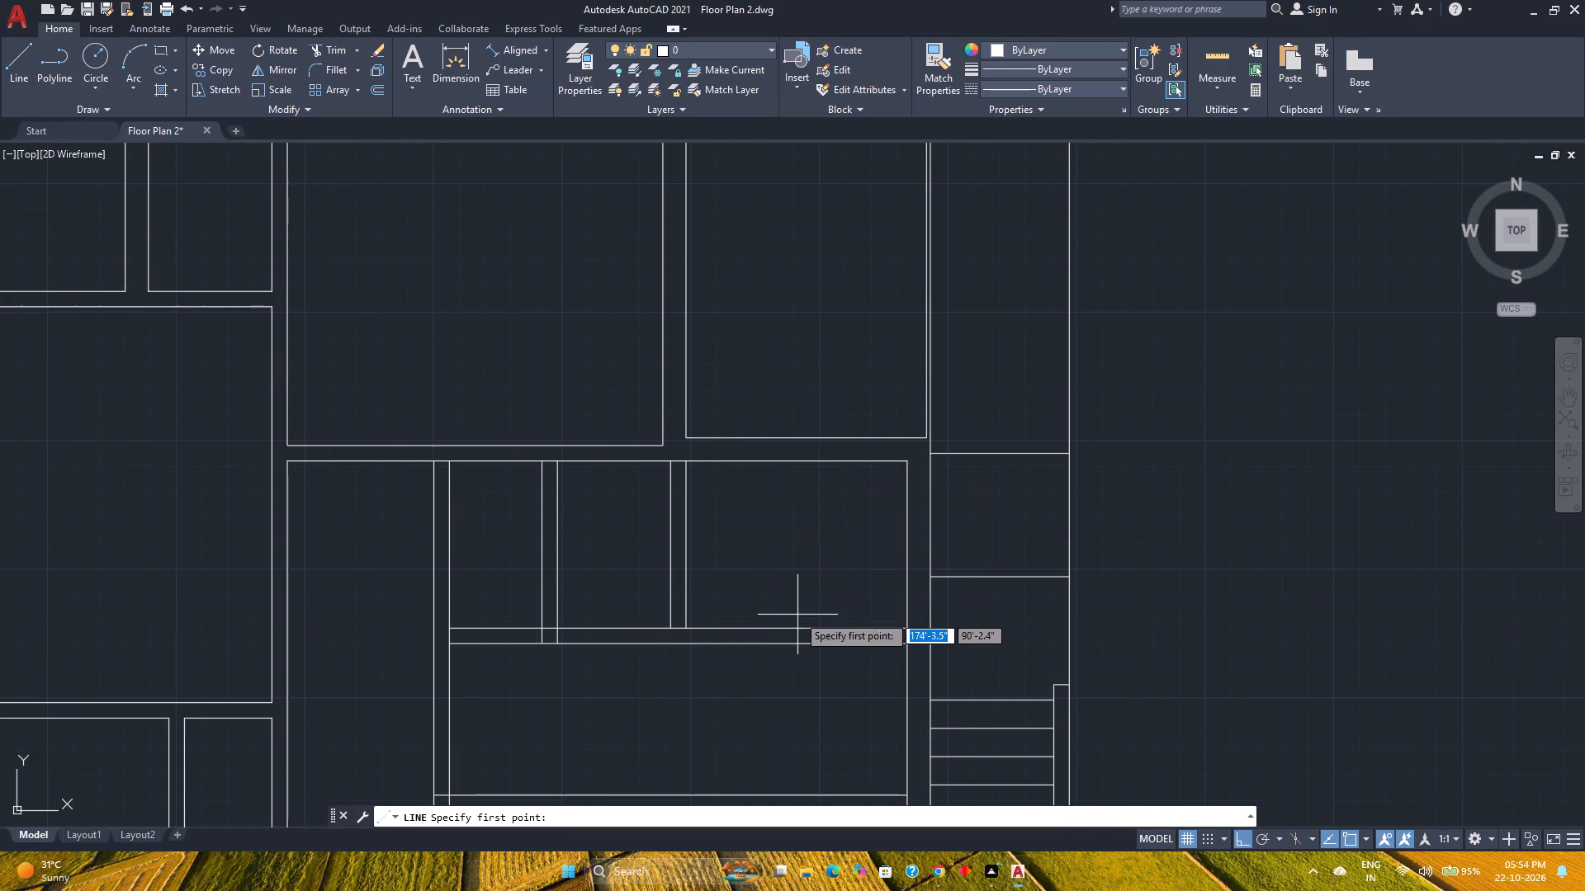
{"action": "type", "text": "m2p"}
{"action": "key", "text": "Return"}
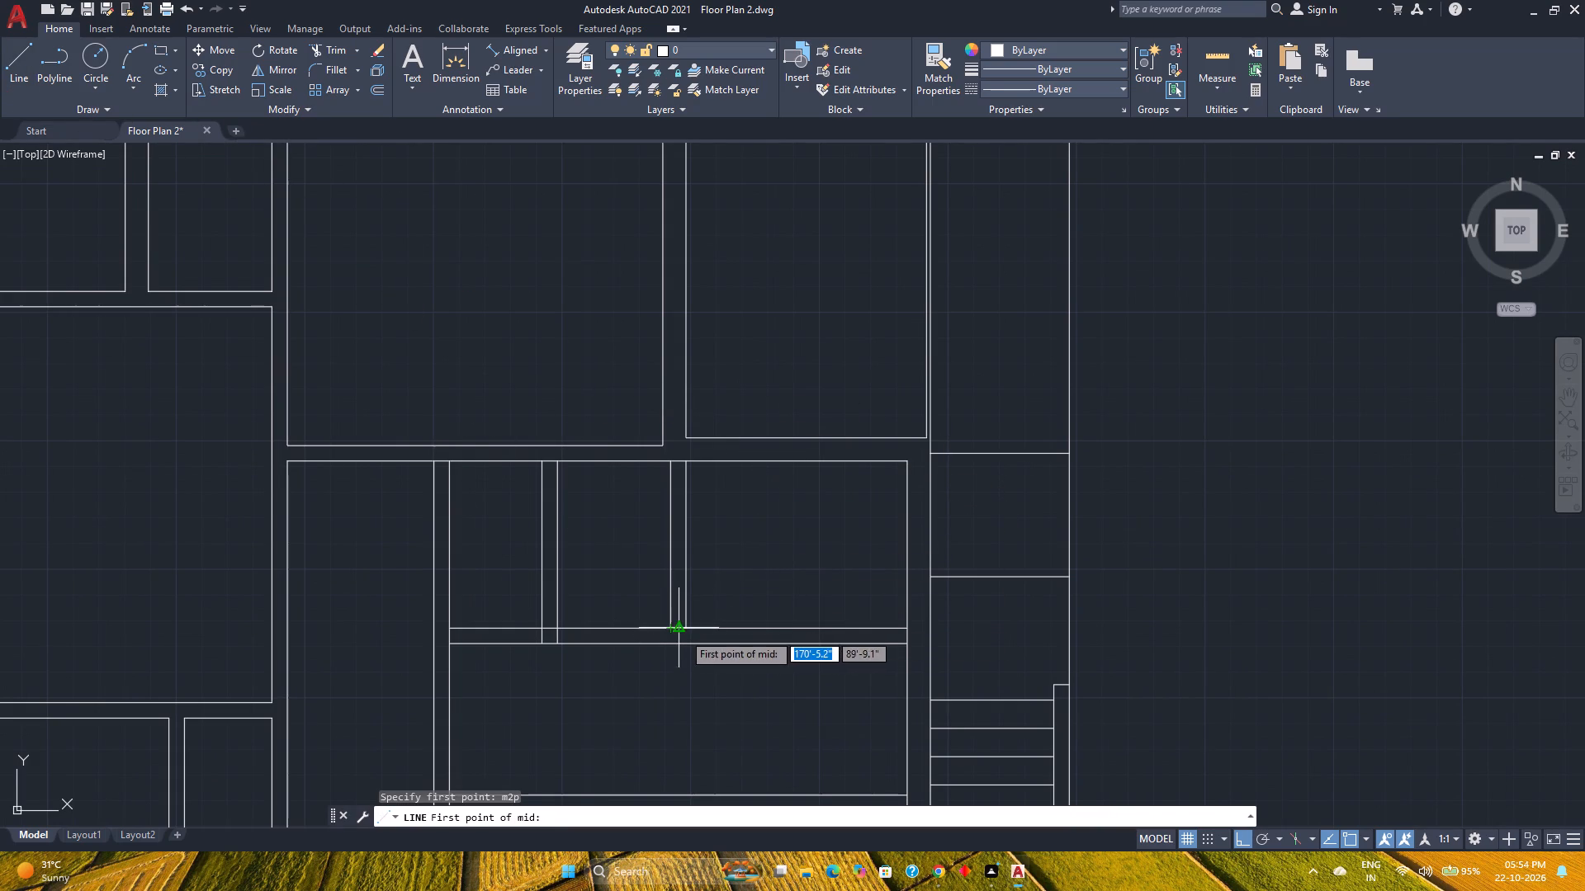
{"action": "left_click", "coordinate": [689, 629]}
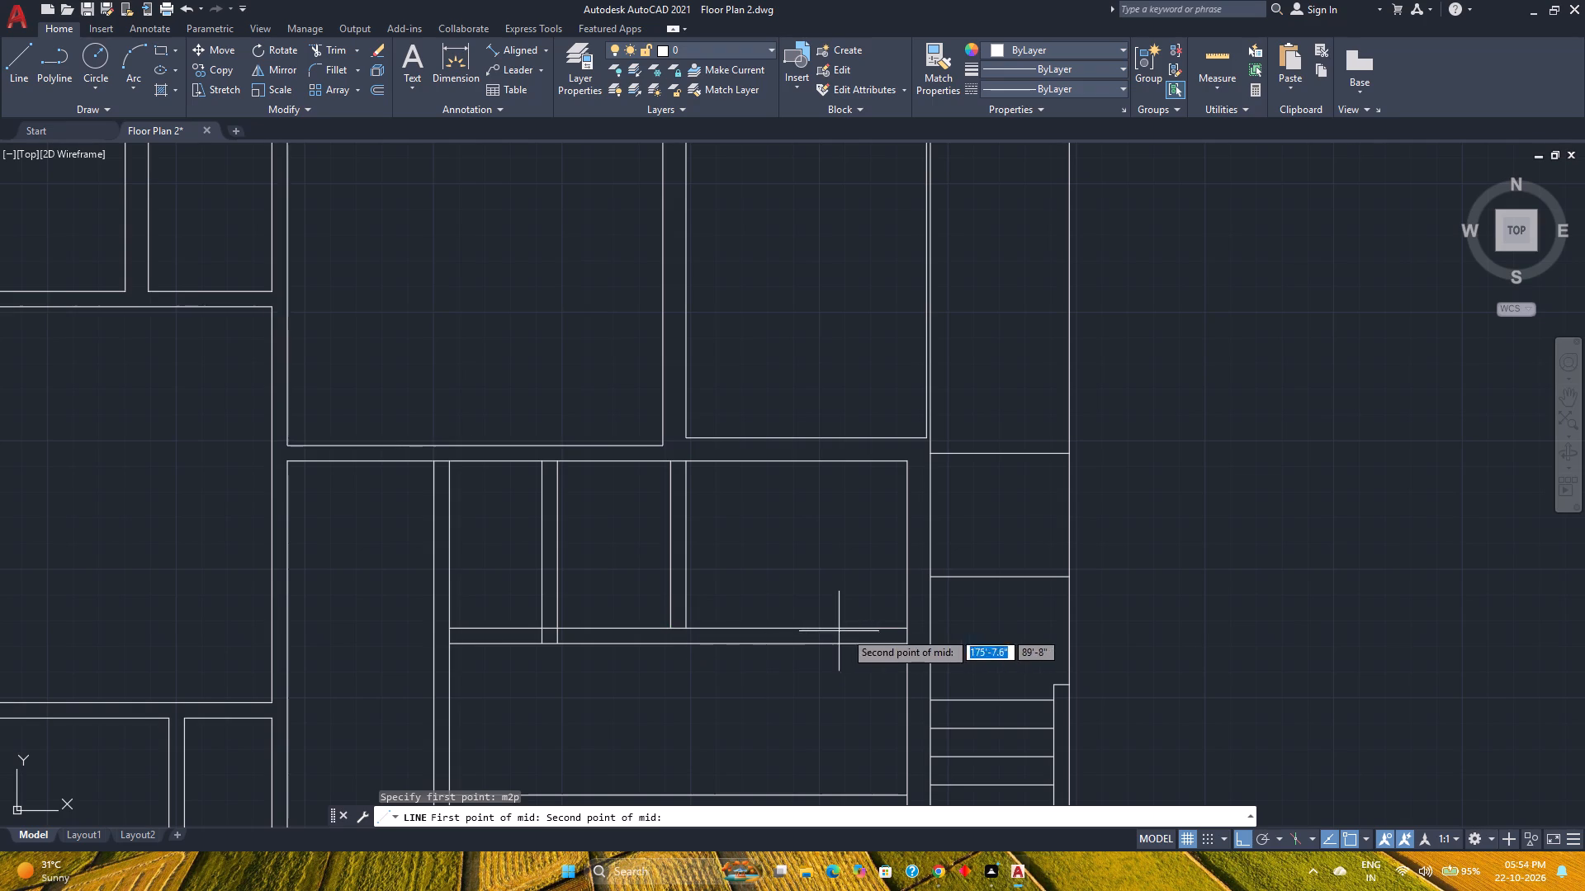
{"action": "left_click", "coordinate": [904, 628]}
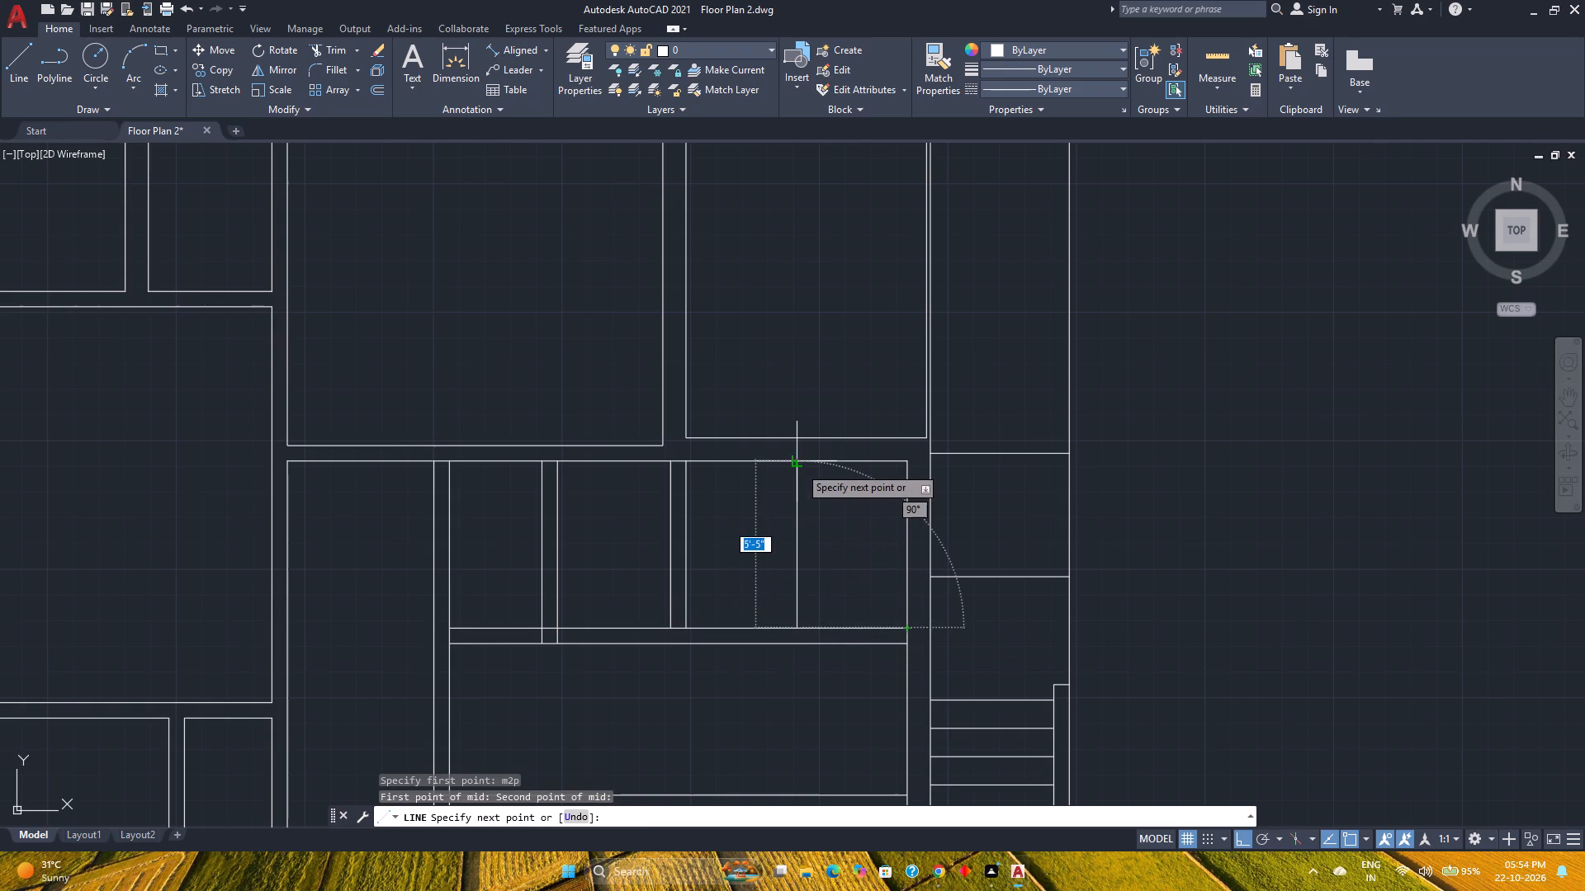
{"action": "left_click", "coordinate": [799, 461]}
{"action": "key", "text": "Escape"}
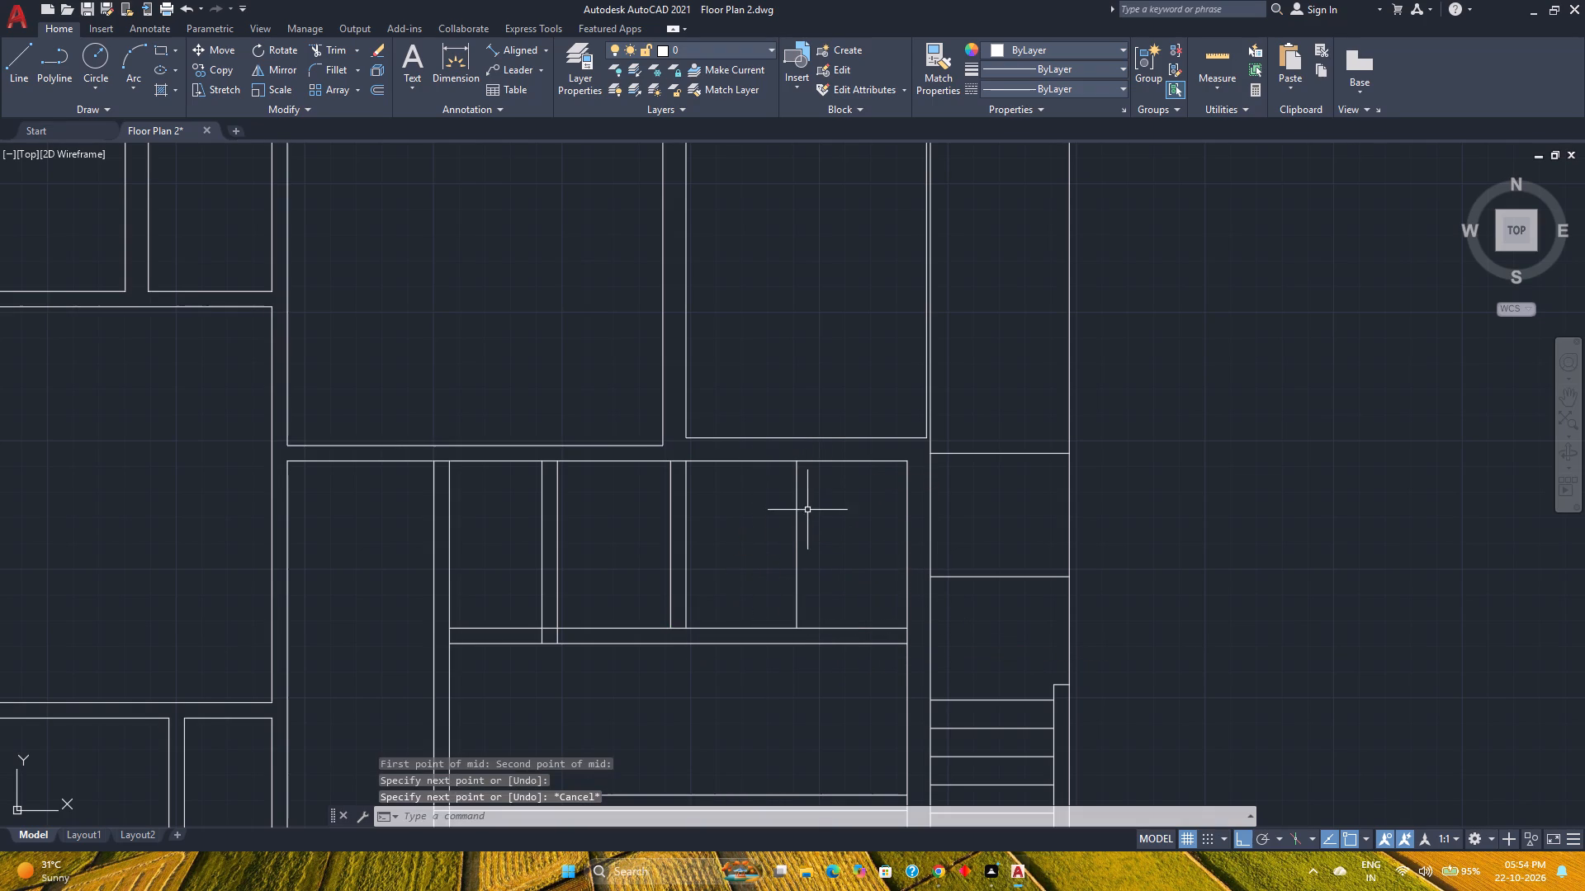
Extend both lines of the second short vertical partition south to the north face of the lower horizontal partition.
{"action": "scroll", "coordinate": [811, 510], "scroll_direction": "down", "scroll_amount": 2}
{"action": "scroll", "coordinate": [758, 606], "scroll_direction": "down", "scroll_amount": 1}
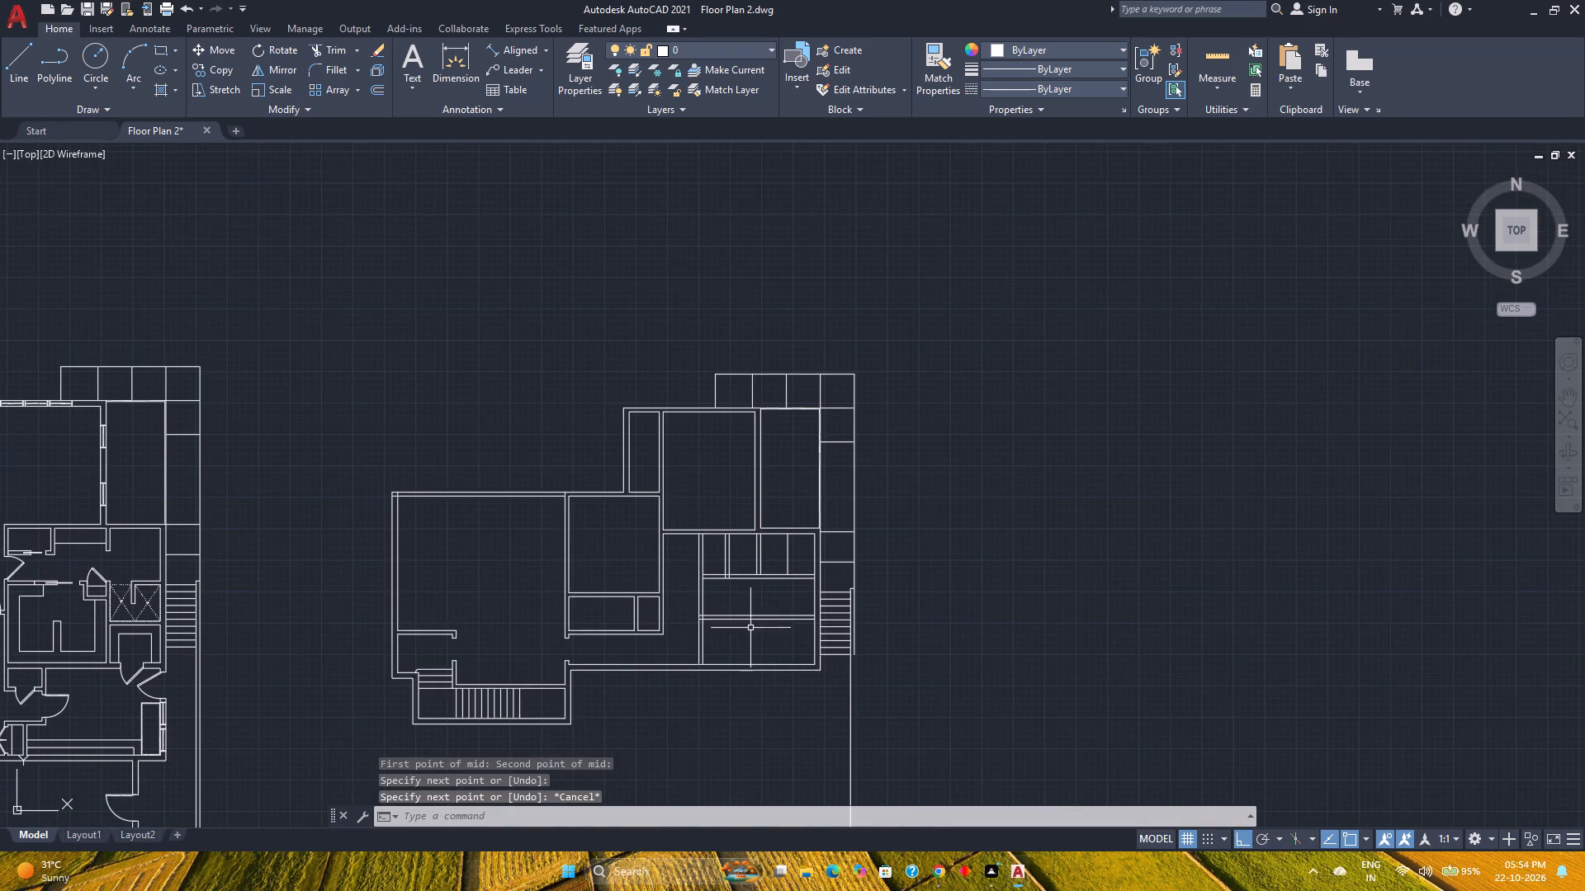
{"action": "middle_click_drag", "start_coordinate": [752, 629], "coordinate": [750, 573]}
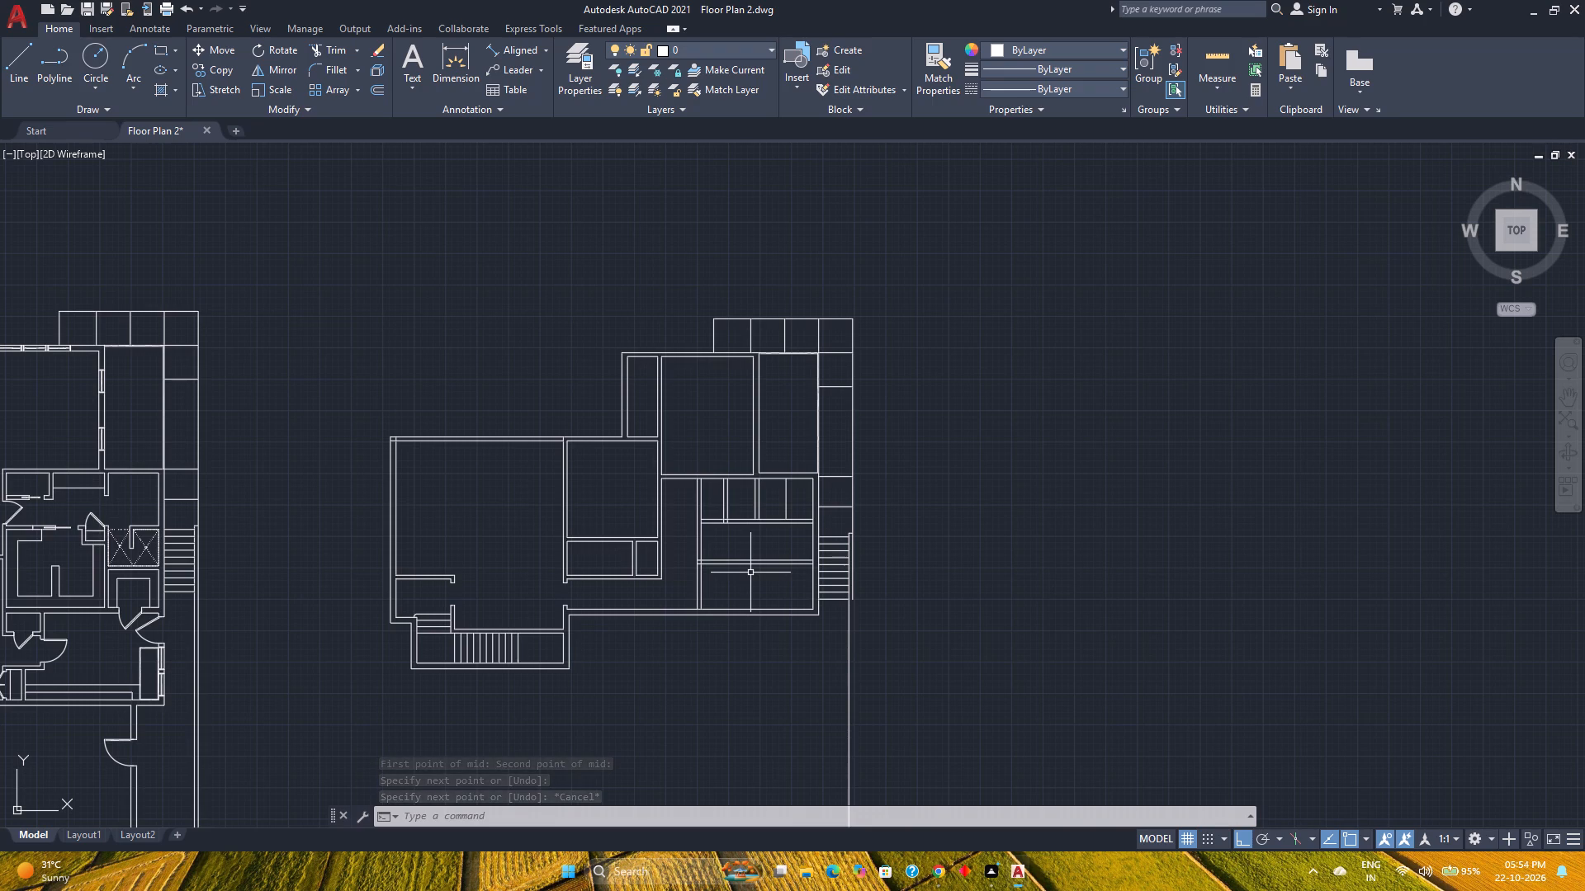
{"action": "scroll", "coordinate": [767, 511], "scroll_direction": "up", "scroll_amount": 1}
{"action": "left_click", "coordinate": [767, 511]}
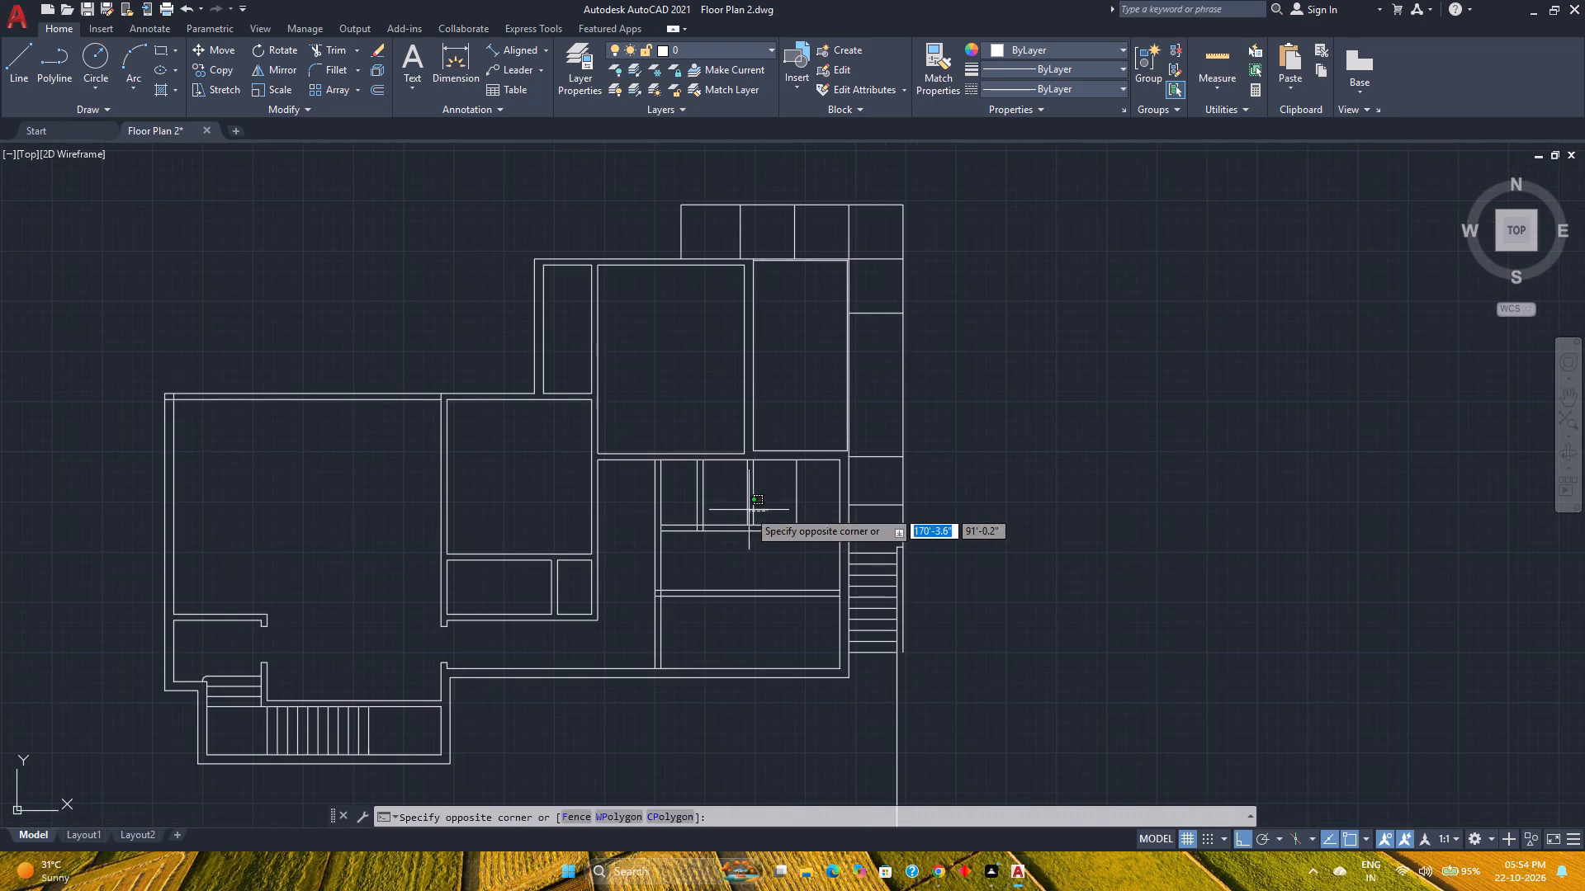
{"action": "left_click", "coordinate": [735, 508]}
{"action": "key", "text": "Escape"}
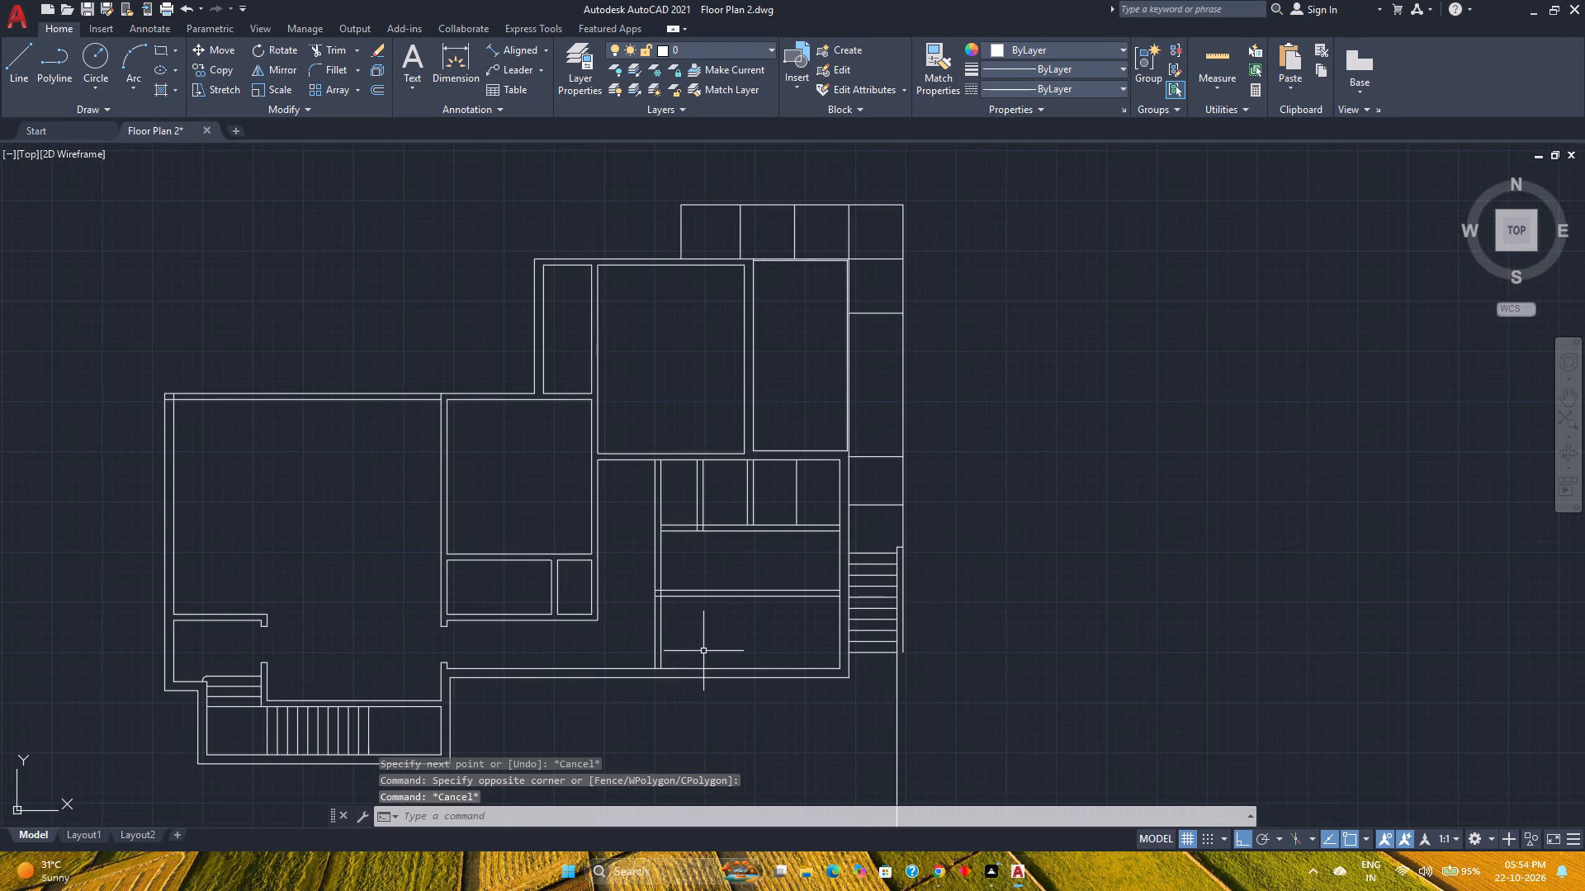
{"action": "key", "text": "e"}
{"action": "key", "text": "x"}
{"action": "key", "text": "Return"}
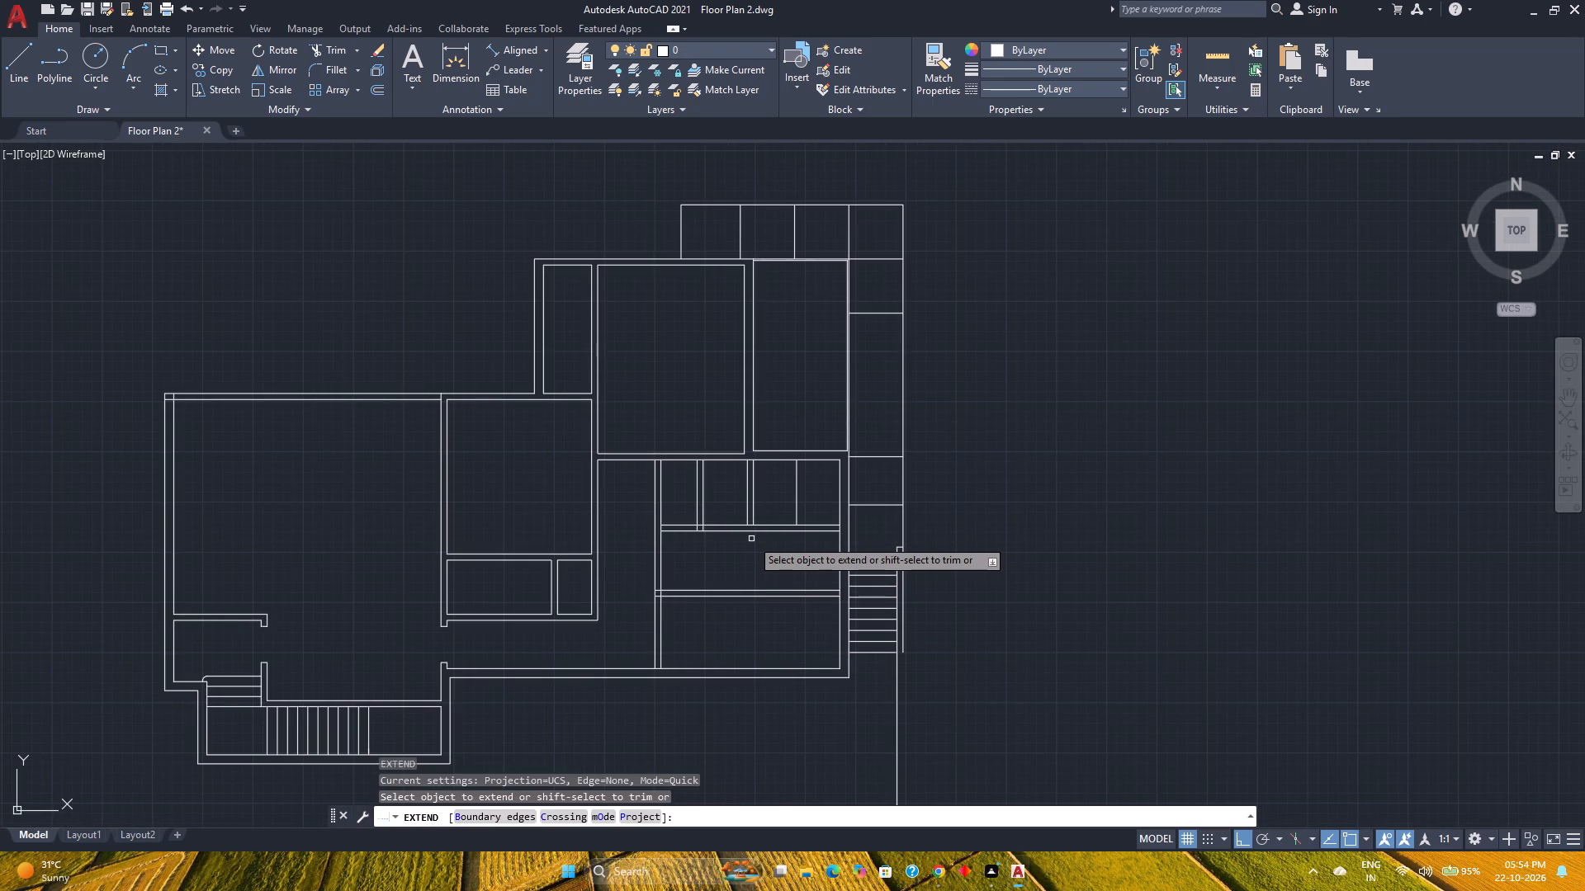
{"action": "left_click", "coordinate": [765, 502]}
{"action": "left_click", "coordinate": [731, 509]}
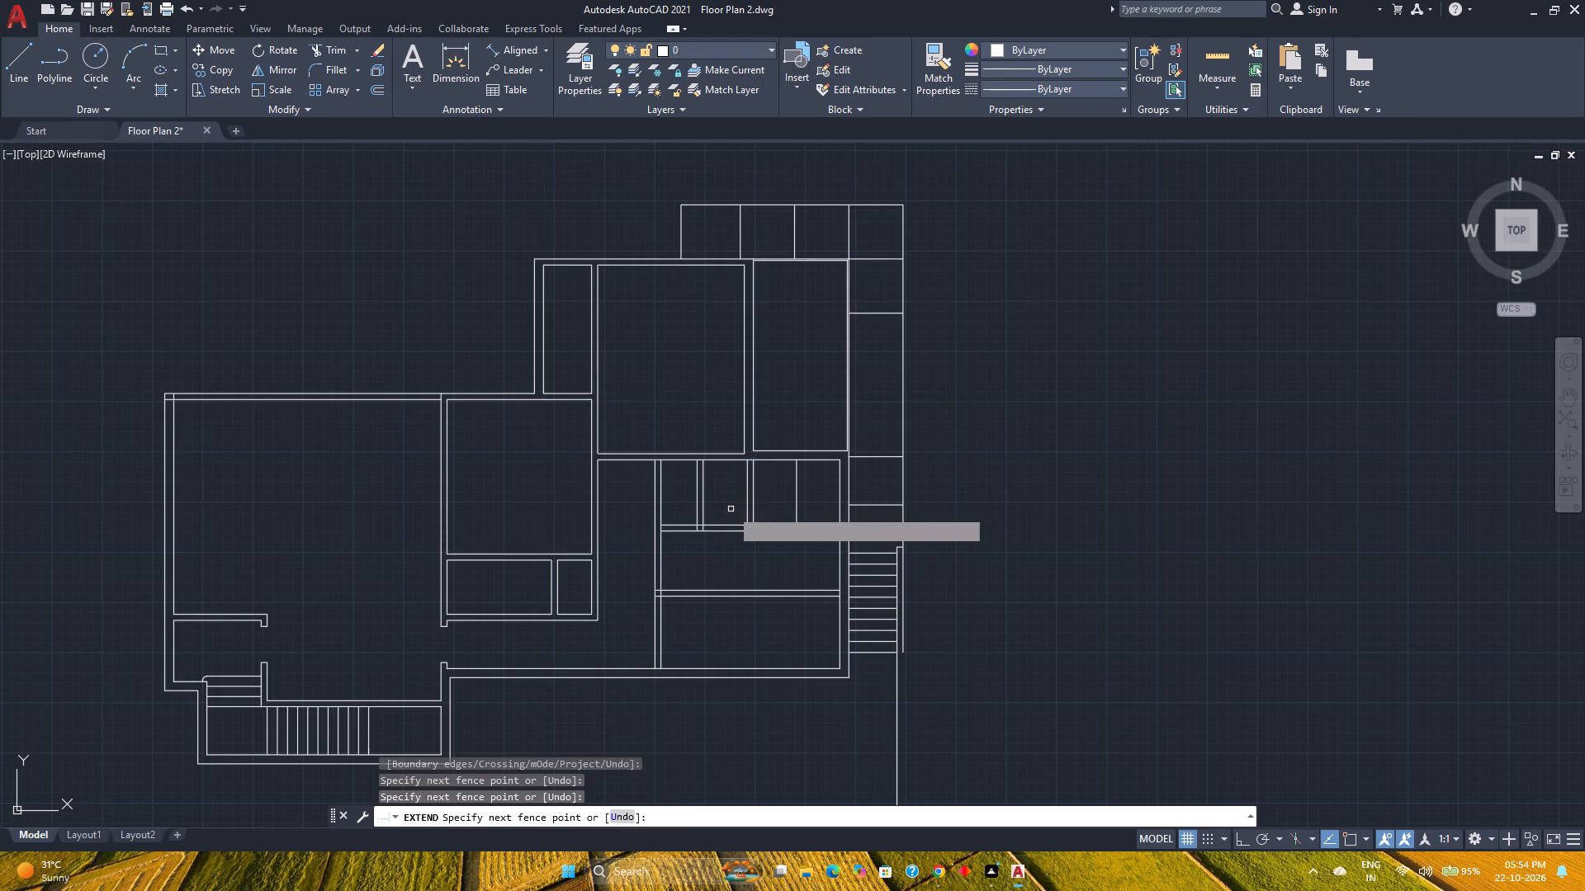
{"action": "left_click", "coordinate": [766, 509]}
{"action": "left_click", "coordinate": [736, 511]}
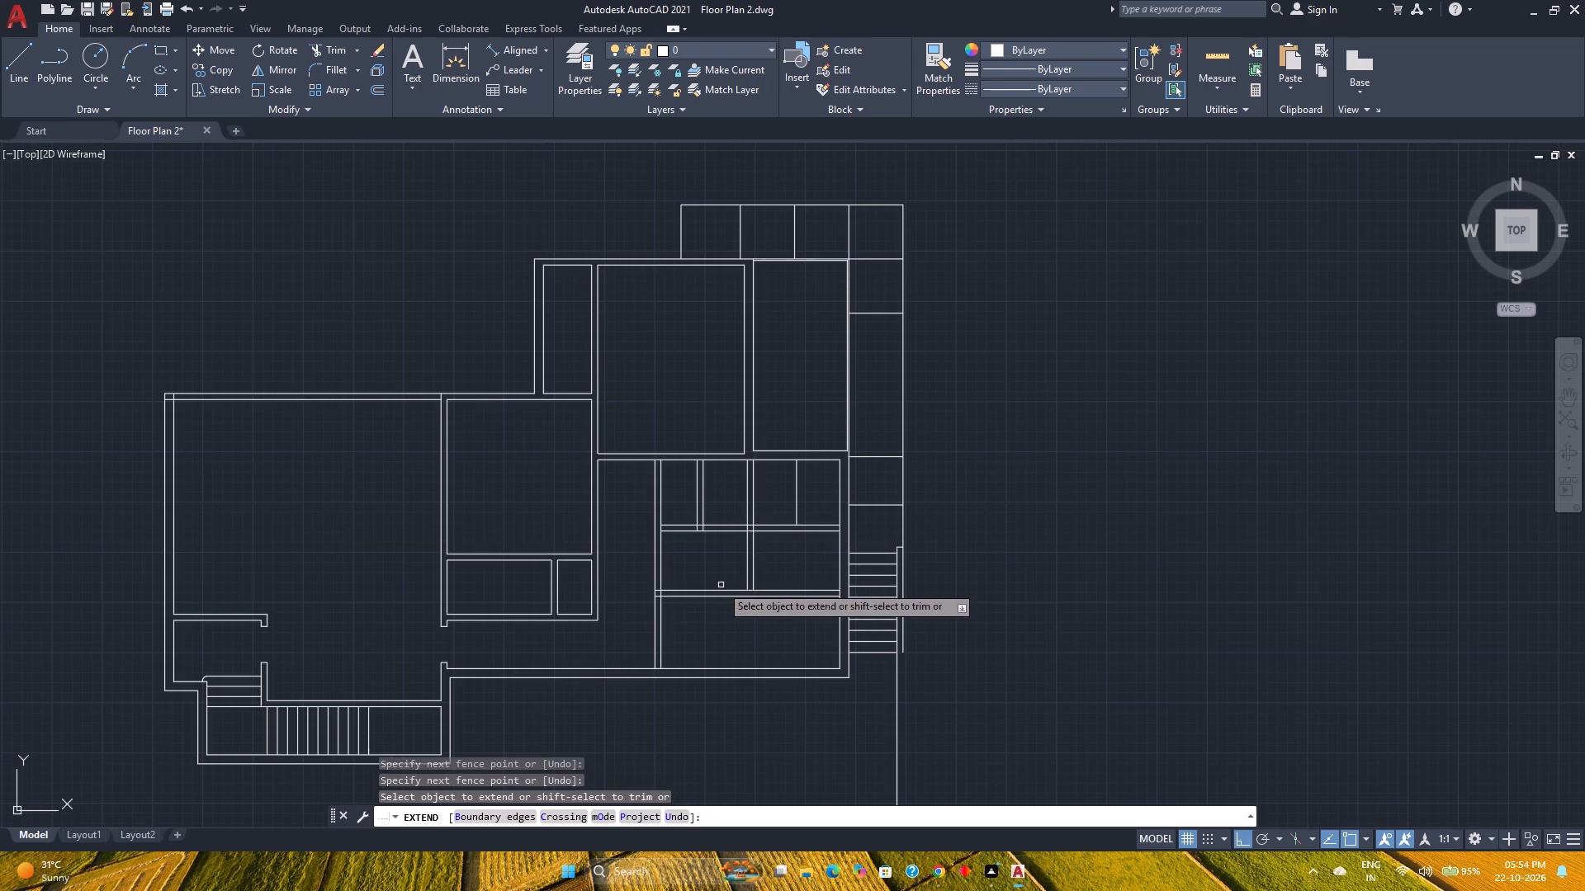
{"action": "key", "text": "Escape"}
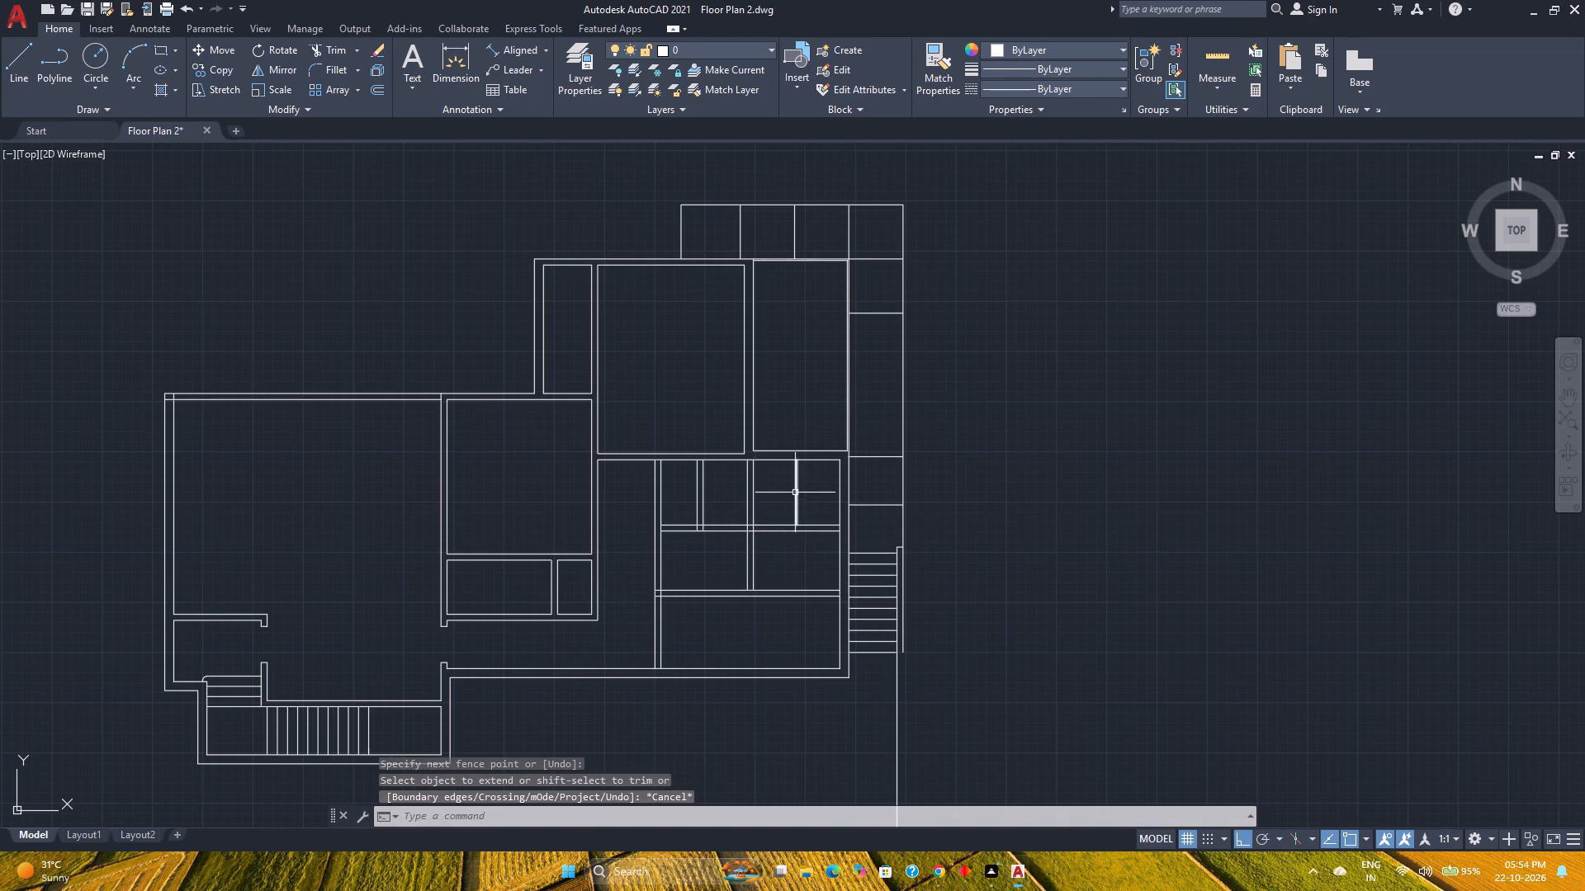
Stretch the midway line's south end to the lower horizontal partition's north face, making it 10'-10" long.
{"action": "left_click", "coordinate": [795, 493]}
{"action": "scroll", "coordinate": [793, 533], "scroll_direction": "up", "scroll_amount": 2}
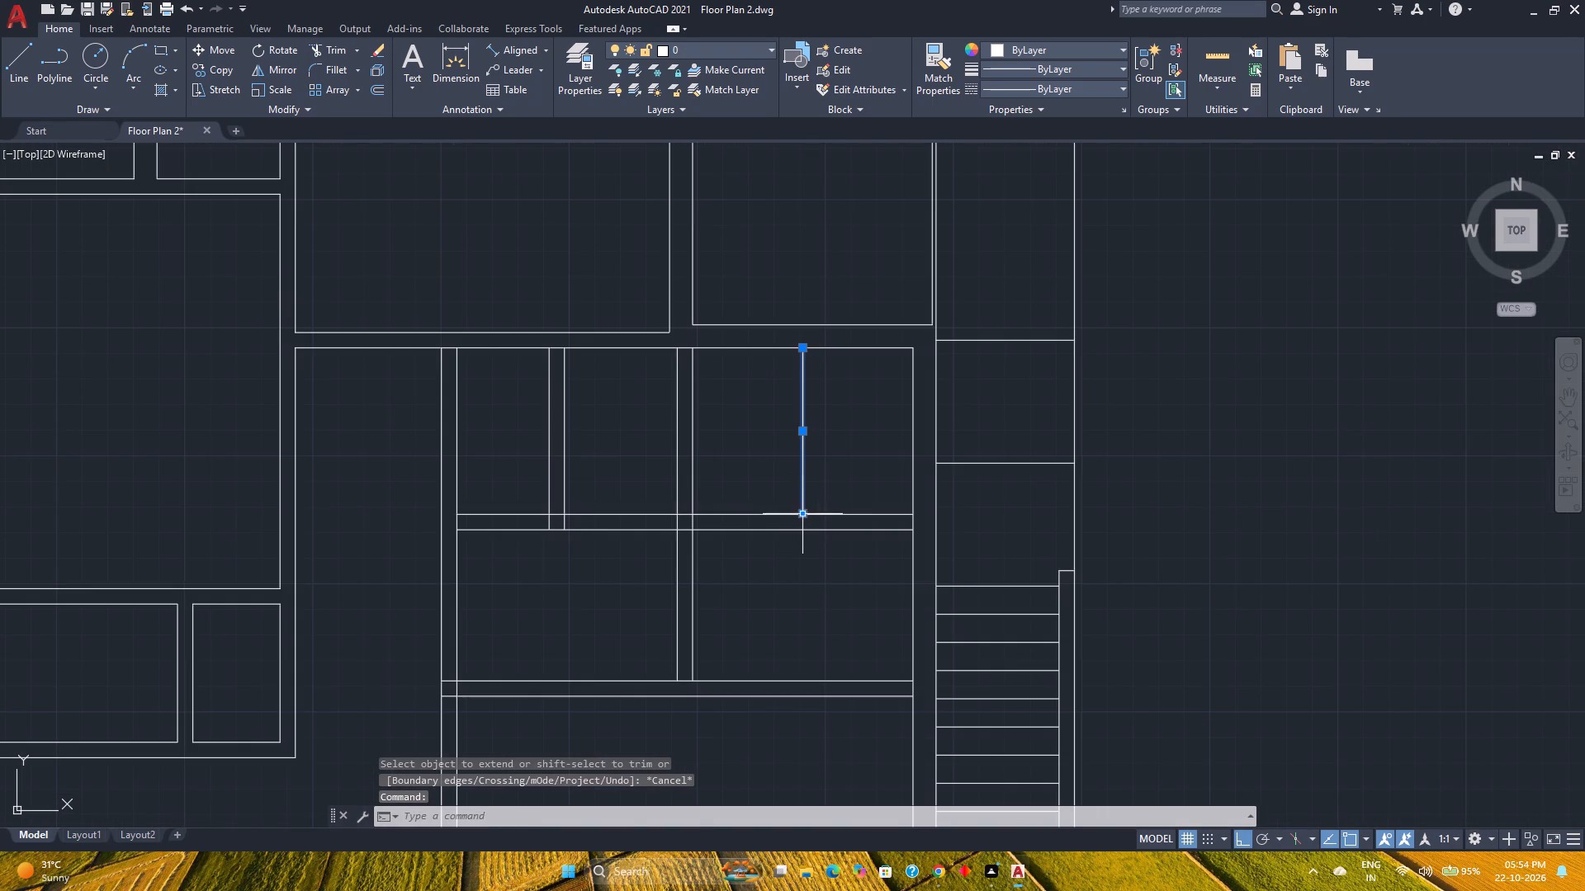
{"action": "left_click", "coordinate": [801, 513]}
{"action": "left_click", "coordinate": [803, 677]}
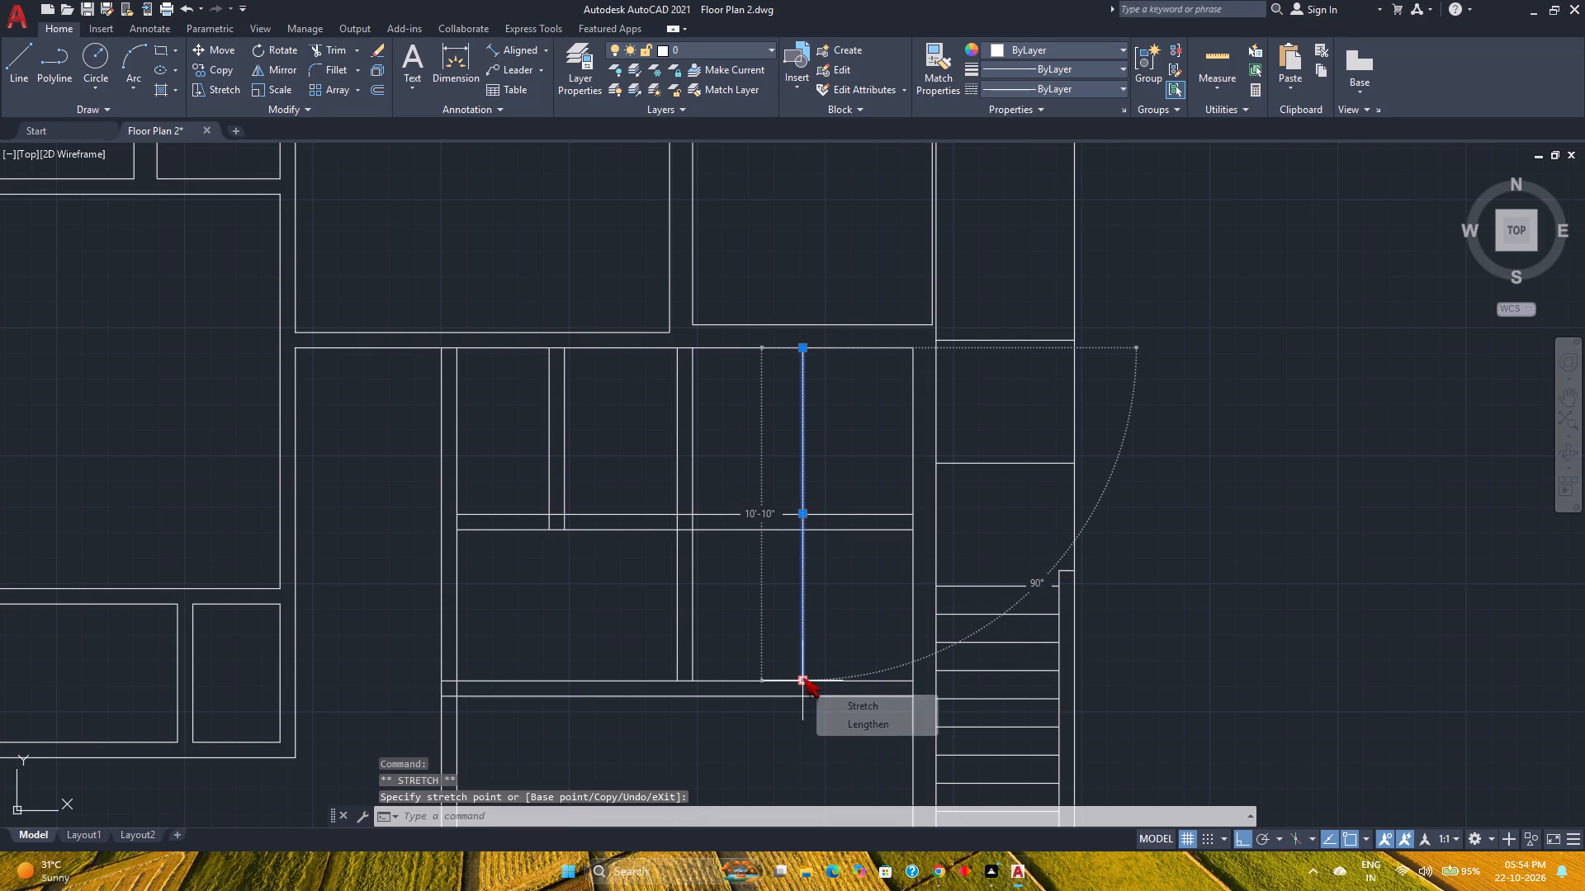
{"action": "key", "text": "Escape"}
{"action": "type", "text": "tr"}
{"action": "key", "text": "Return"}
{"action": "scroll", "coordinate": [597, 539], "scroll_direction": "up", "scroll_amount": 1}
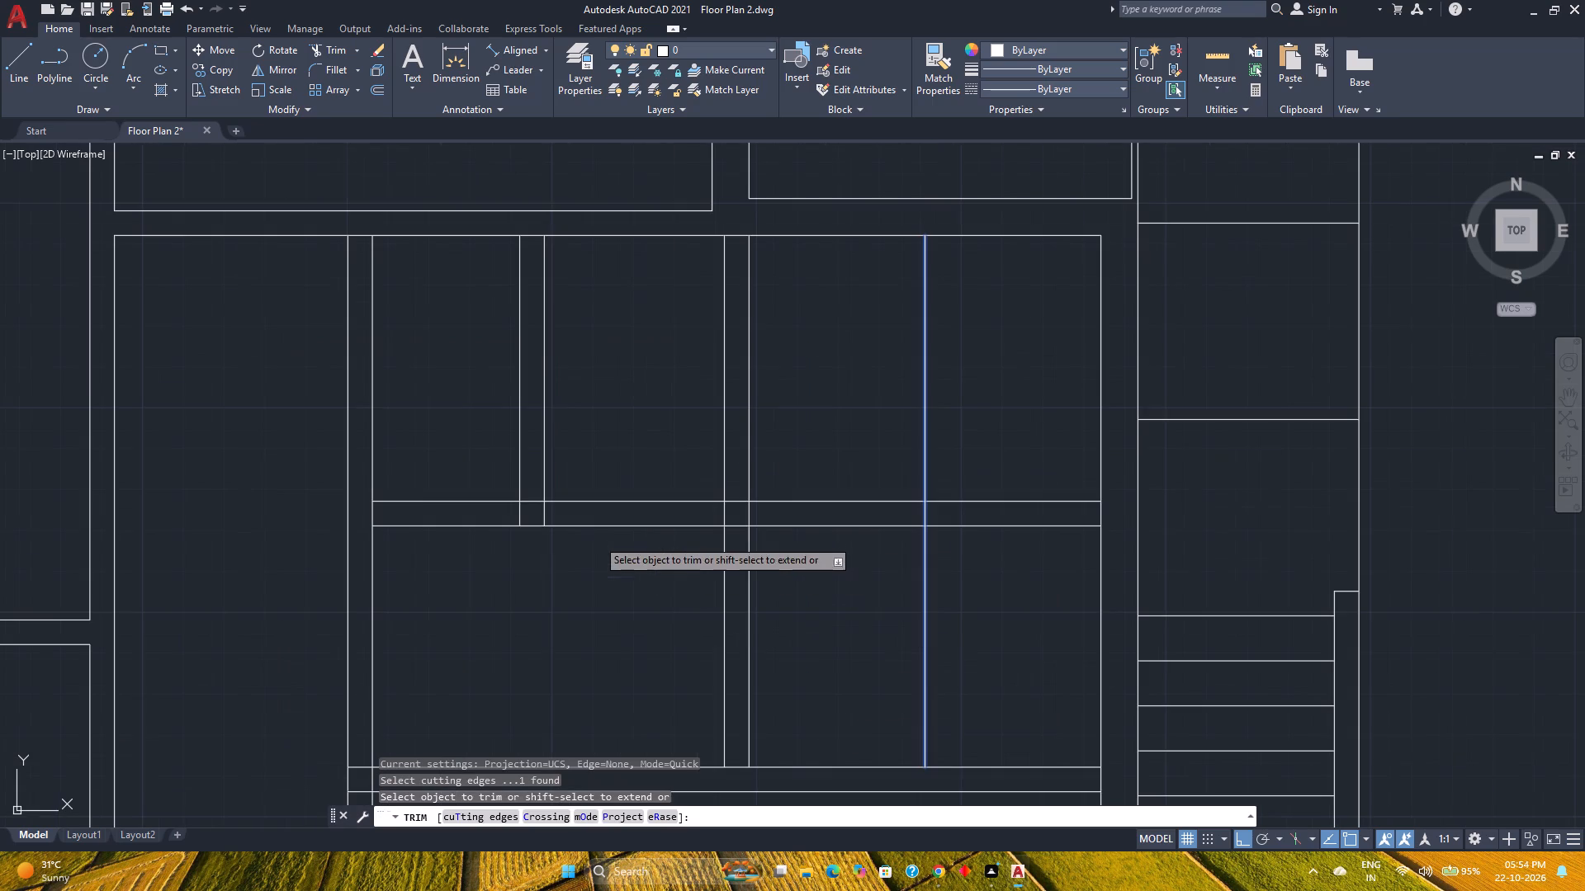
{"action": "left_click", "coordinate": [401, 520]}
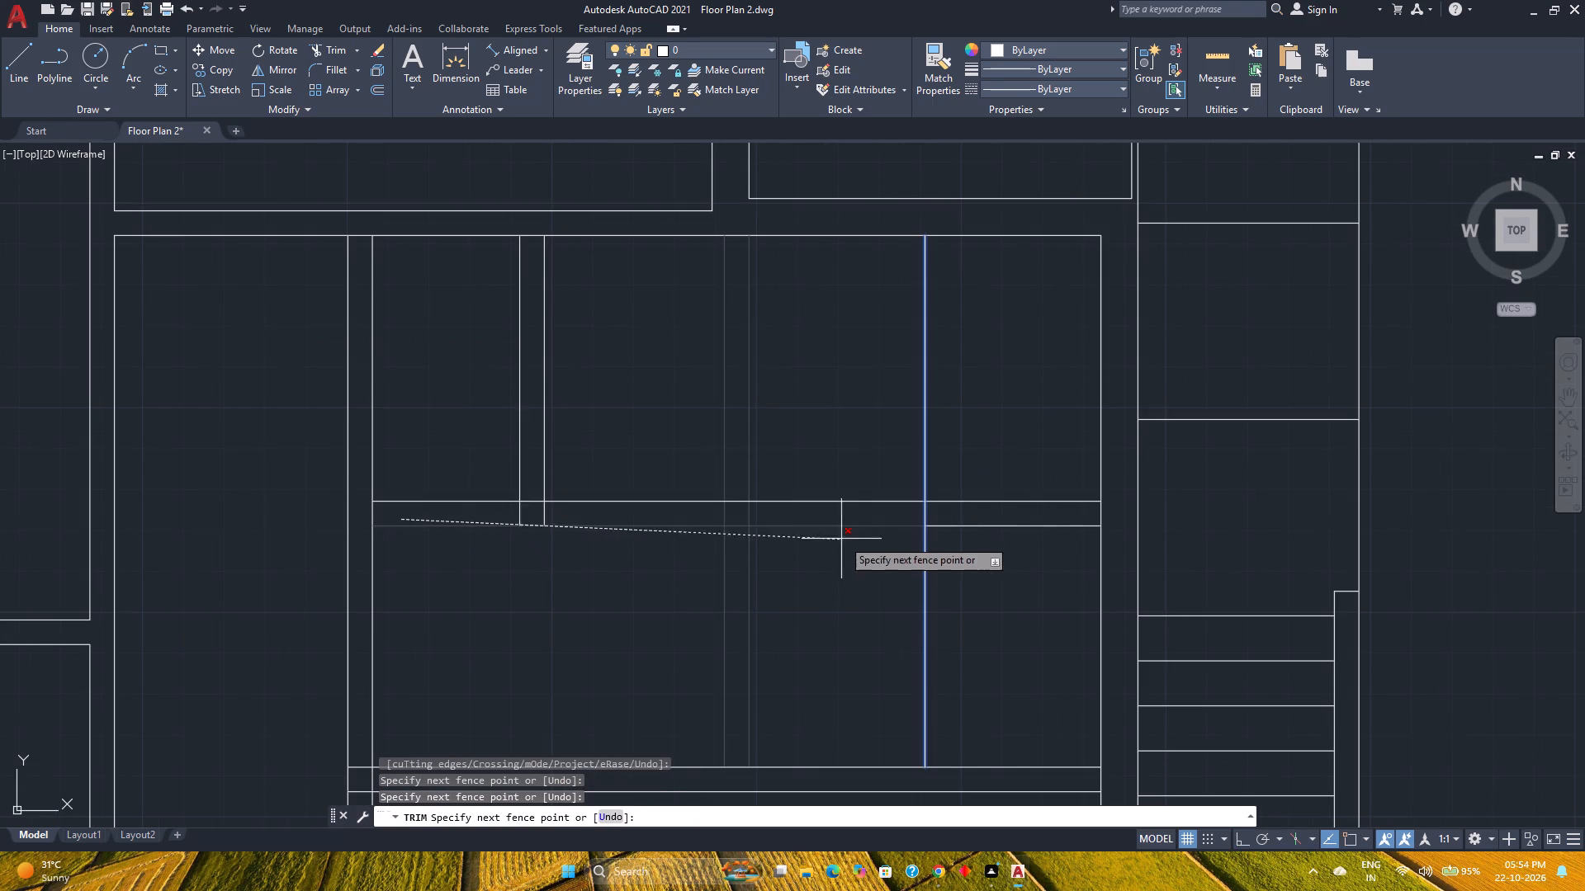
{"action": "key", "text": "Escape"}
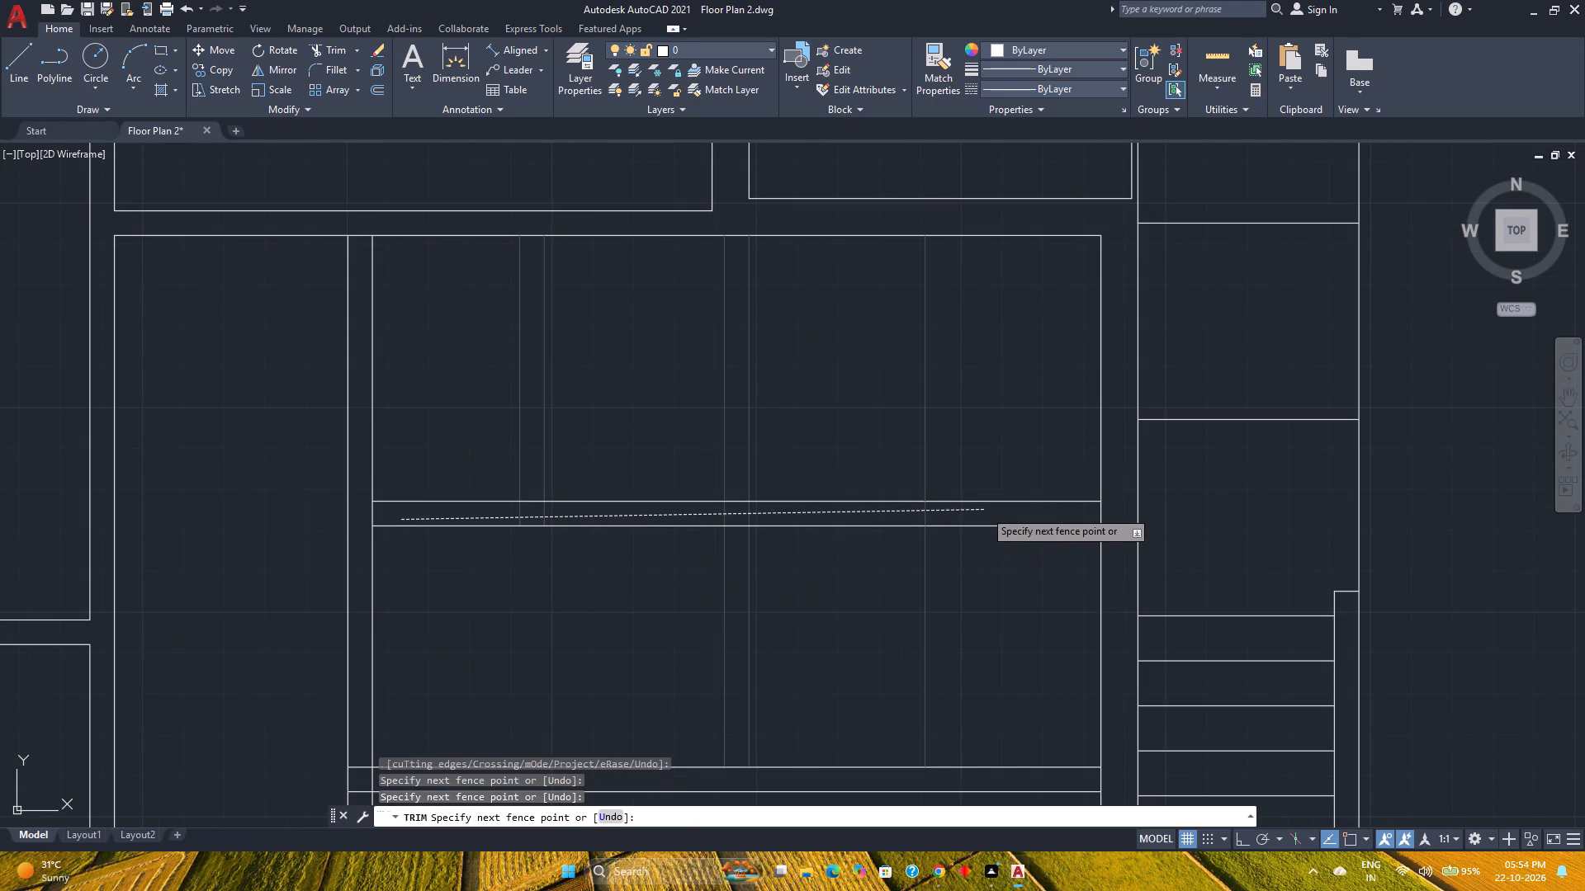
Trim the short partitions' lines and the midway line where they cross inside the upper horizontal partition.
{"action": "type", "text": "tr"}
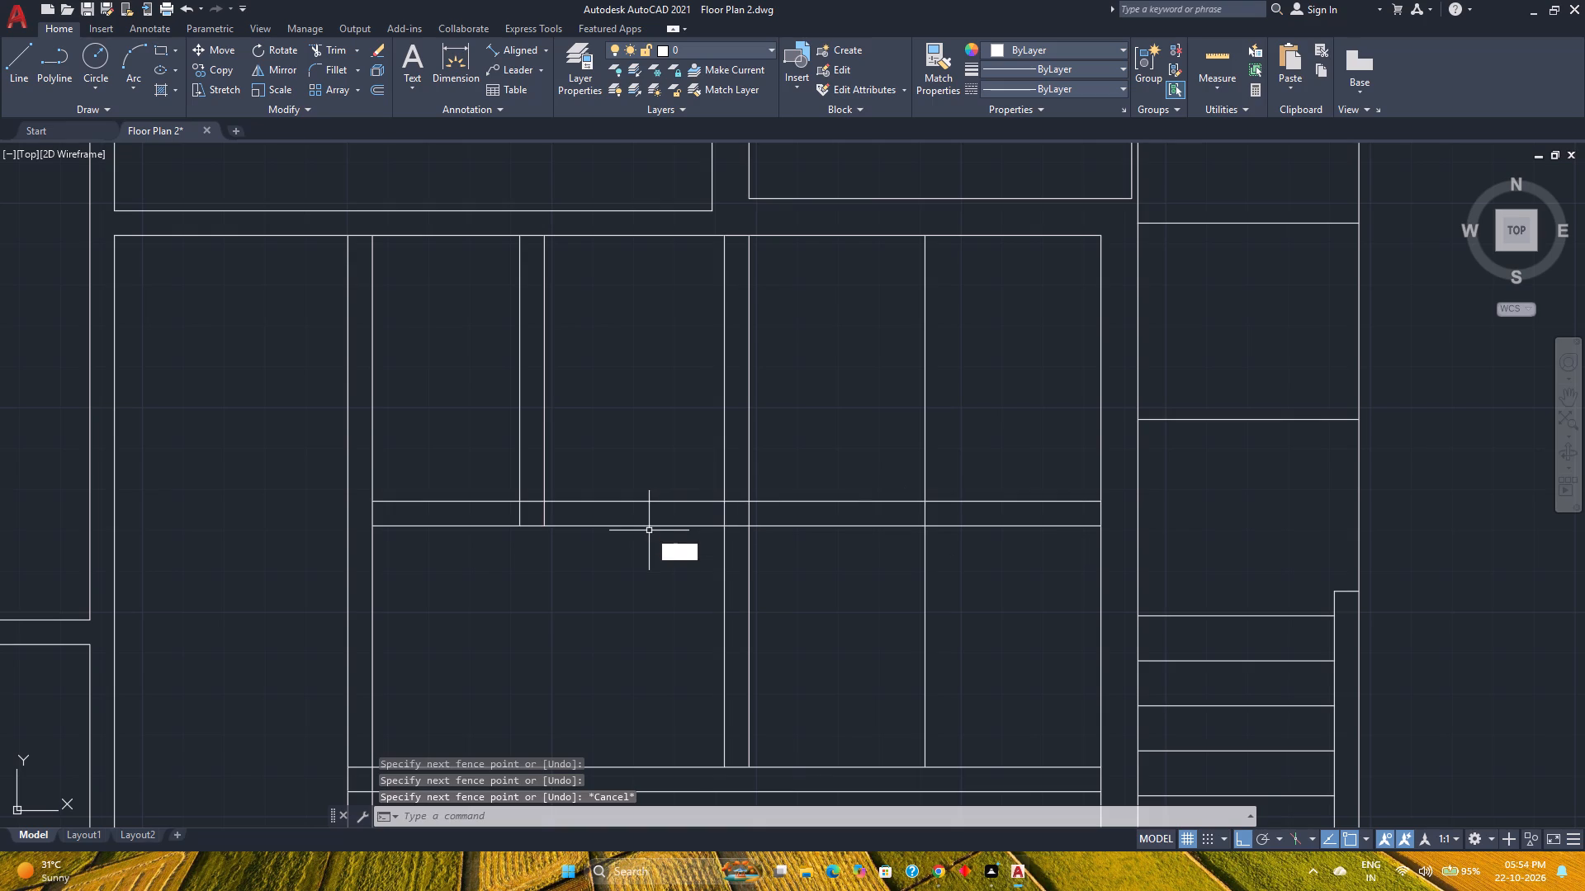
{"action": "key", "text": "Return"}
{"action": "left_click", "coordinate": [512, 514]}
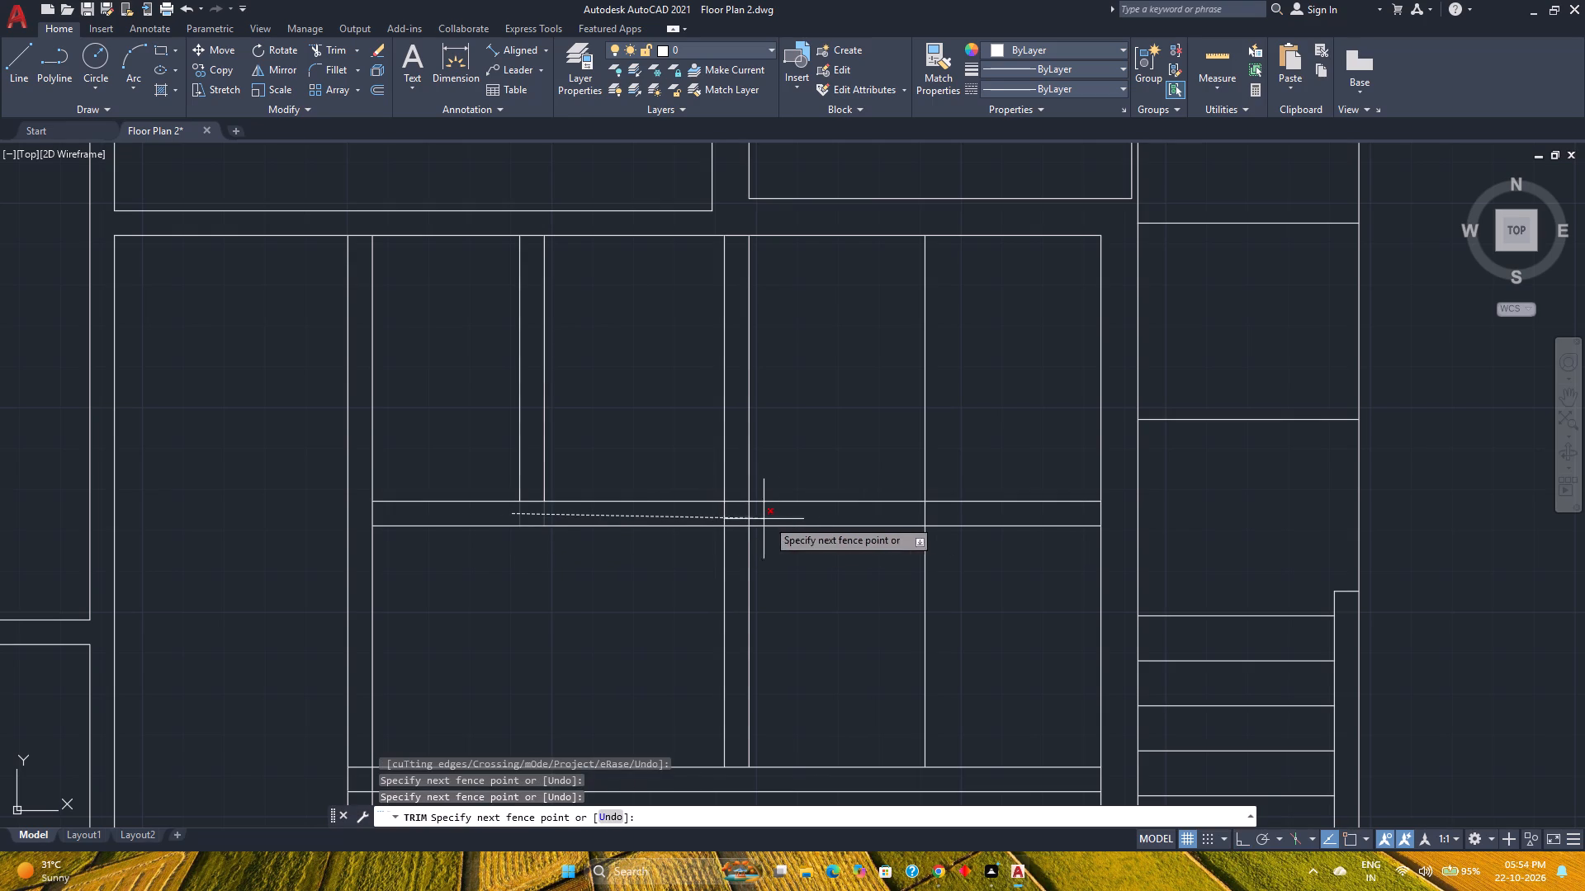
{"action": "left_click", "coordinate": [941, 516]}
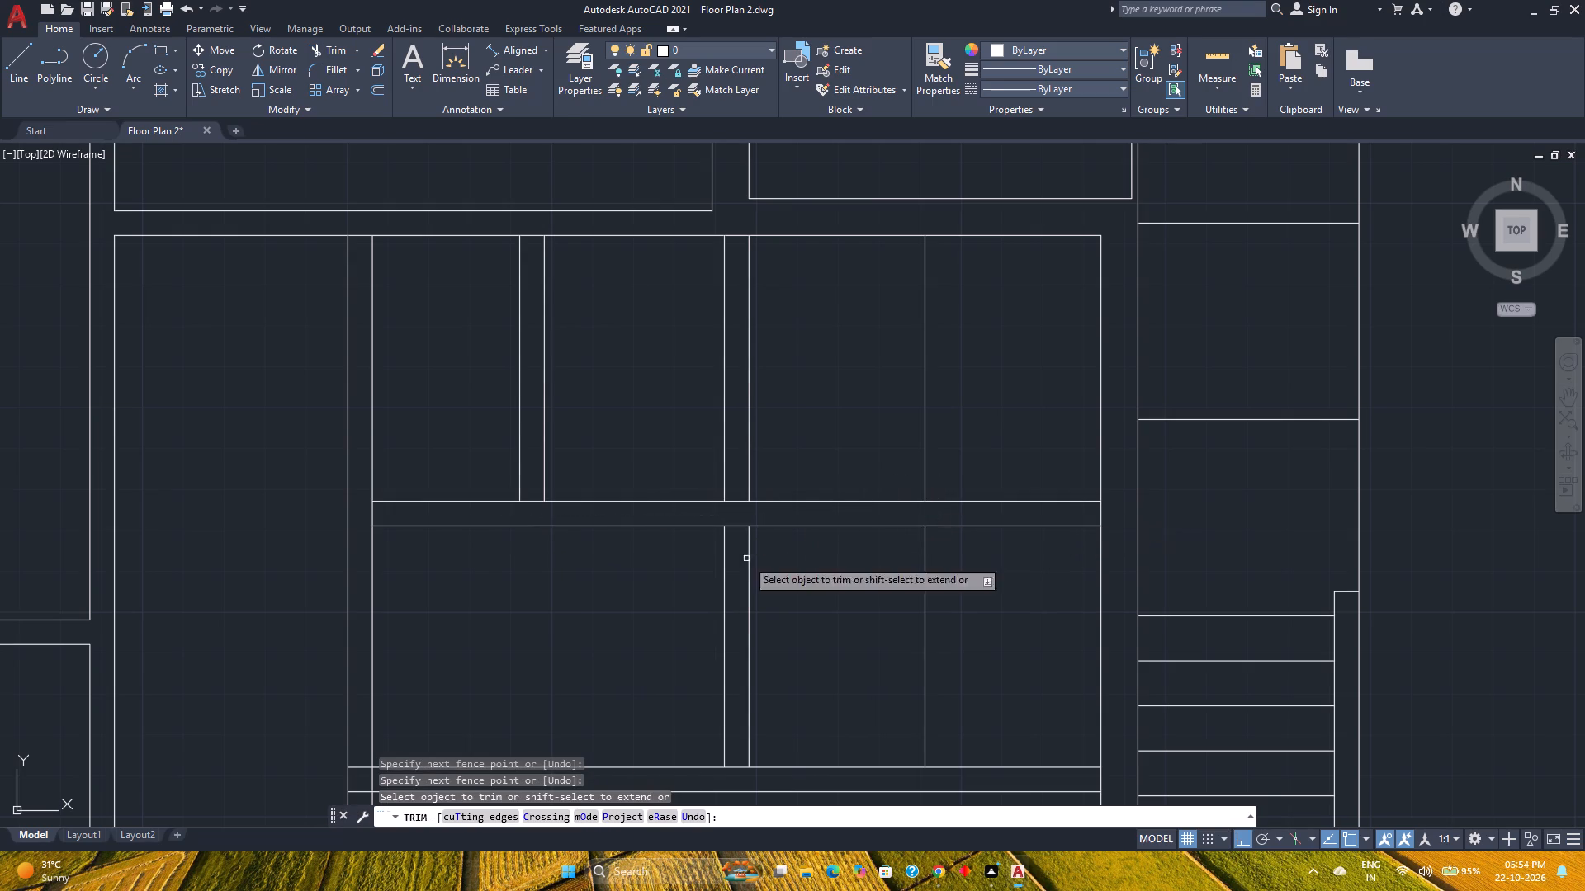
Trim the face lines across the wall openings where the upper horizontal partition meets the passage partition and both short vertical partitions.
{"action": "scroll", "coordinate": [502, 619], "scroll_direction": "down", "scroll_amount": 1}
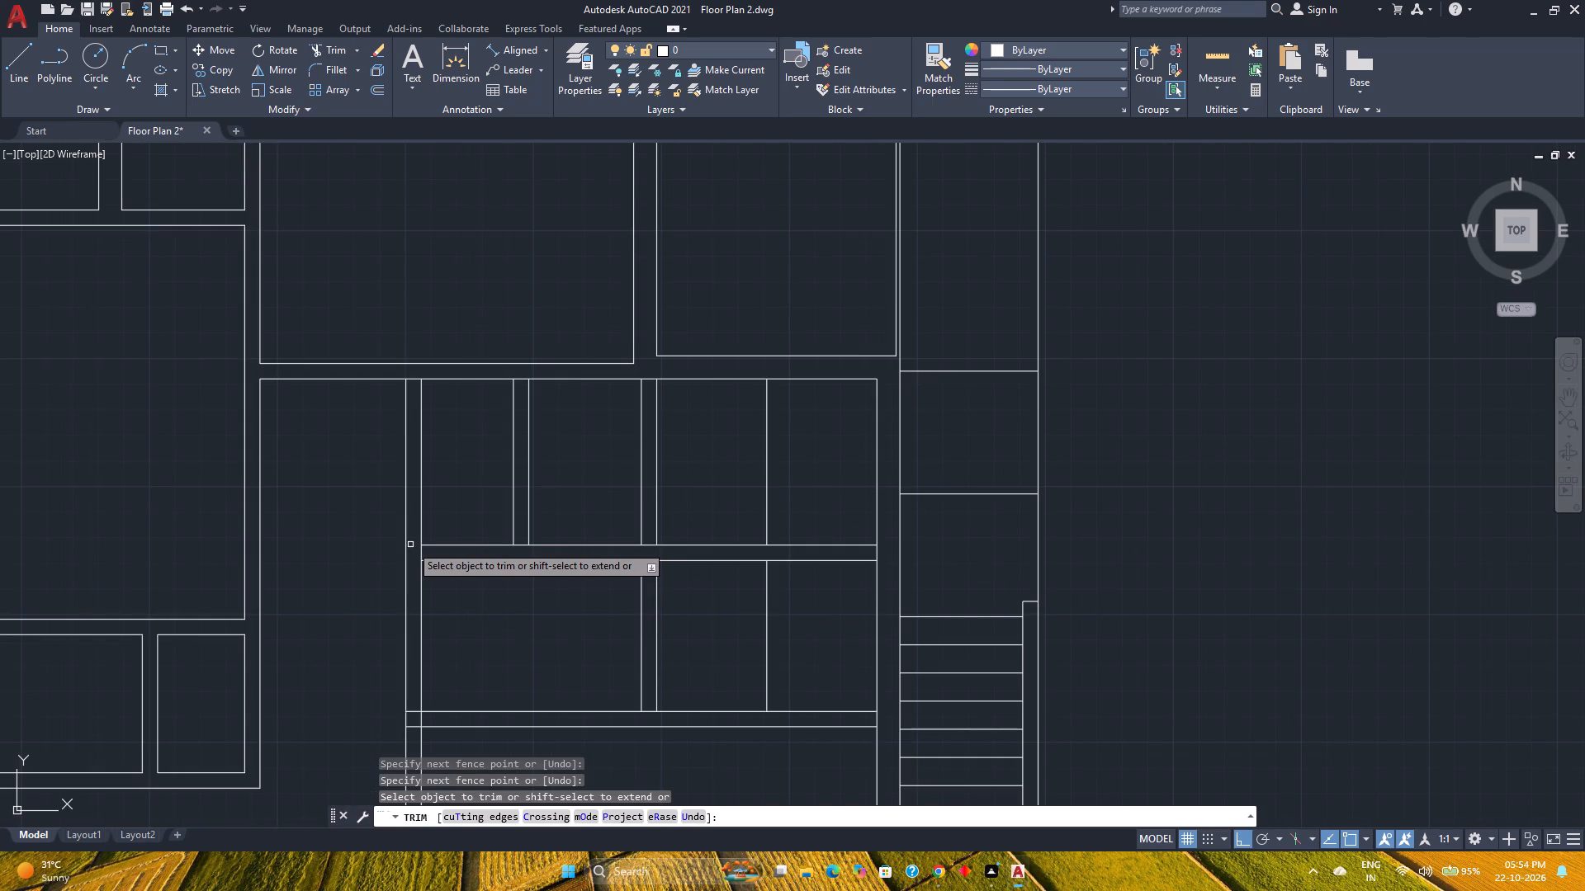
{"action": "scroll", "coordinate": [410, 544], "scroll_direction": "up", "scroll_amount": 2}
{"action": "left_click", "coordinate": [437, 563]}
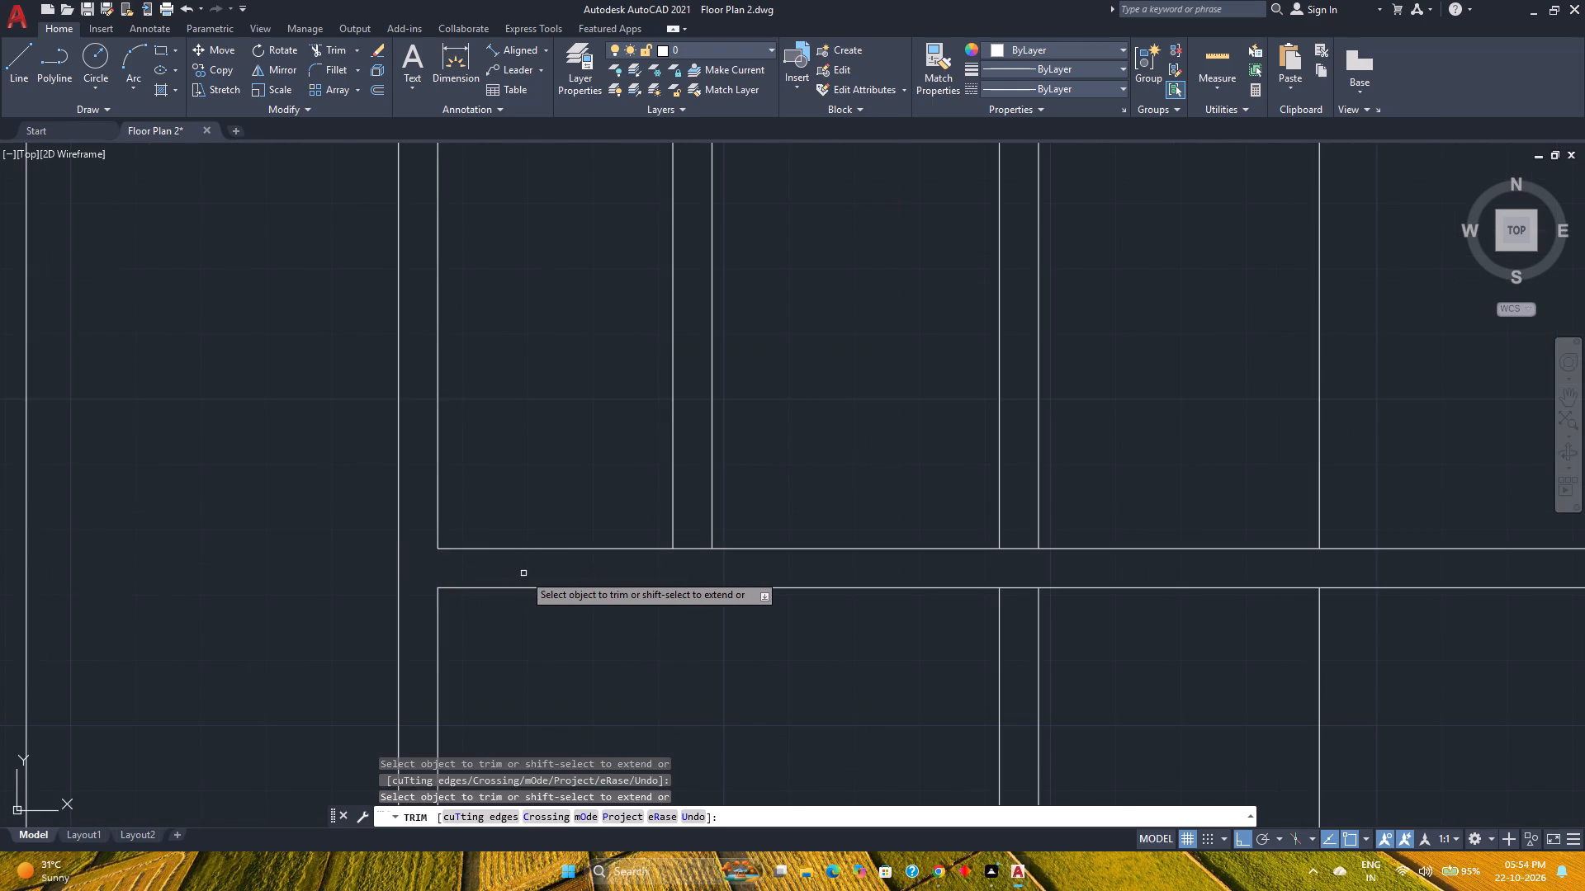
{"action": "scroll", "coordinate": [523, 573], "scroll_direction": "down", "scroll_amount": 1}
{"action": "left_click", "coordinate": [632, 557]}
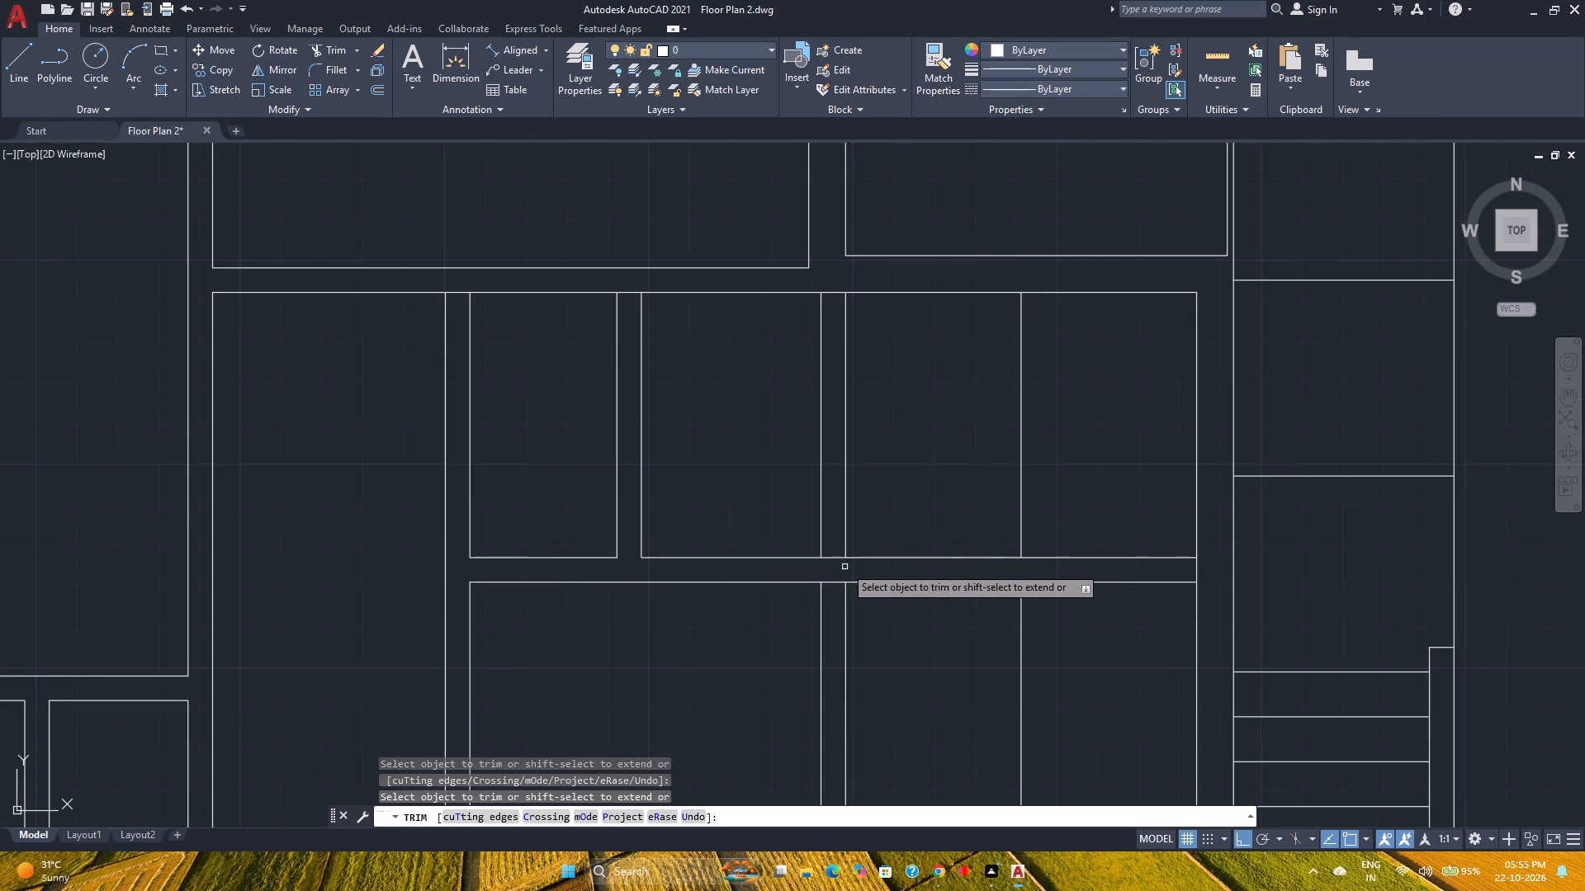
{"action": "left_click", "coordinate": [840, 559]}
{"action": "left_click", "coordinate": [833, 583]}
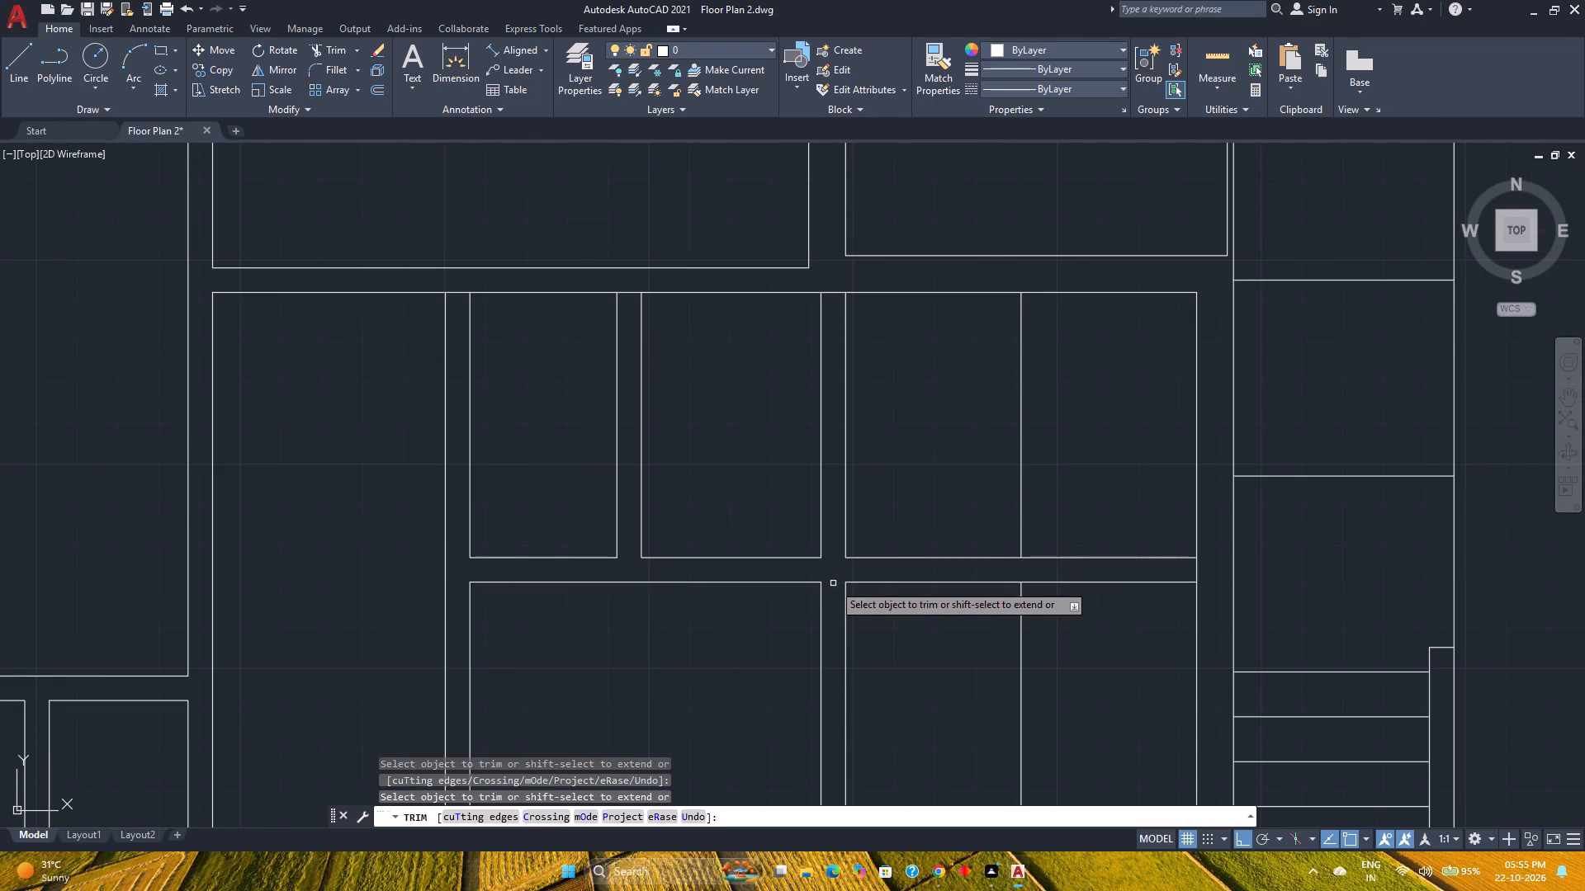
Trim the north wall line between the two faces of the passage partition and of the first short vertical partition.
{"action": "scroll", "coordinate": [833, 583], "scroll_direction": "down", "scroll_amount": 2}
{"action": "scroll", "coordinate": [734, 477], "scroll_direction": "up", "scroll_amount": 2}
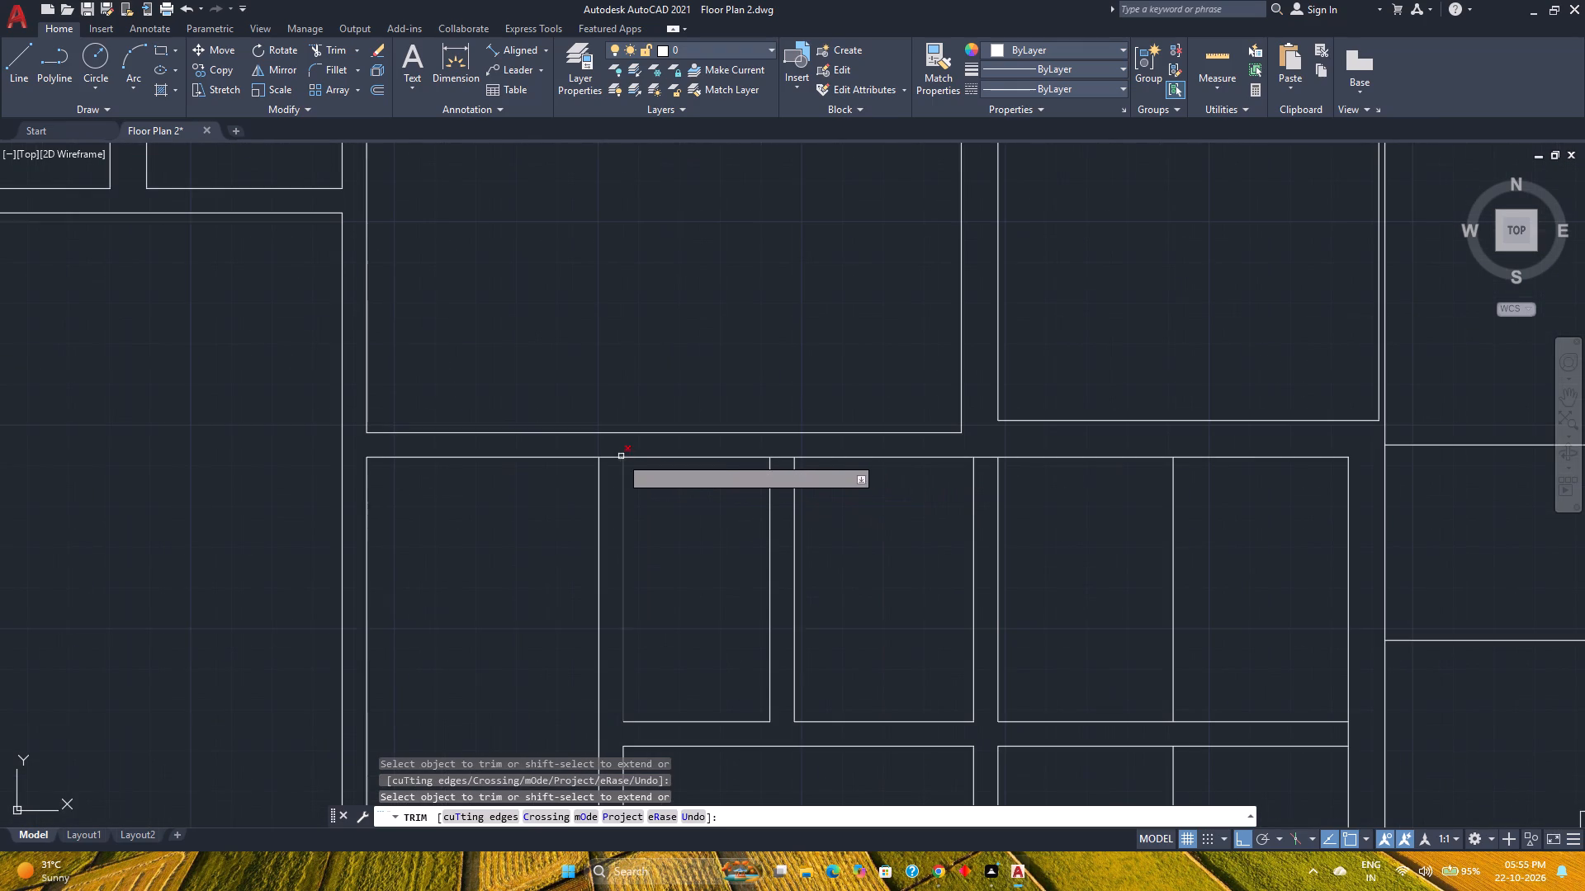
{"action": "left_click", "coordinate": [612, 454]}
{"action": "left_click", "coordinate": [610, 474]}
{"action": "left_click", "coordinate": [781, 447]}
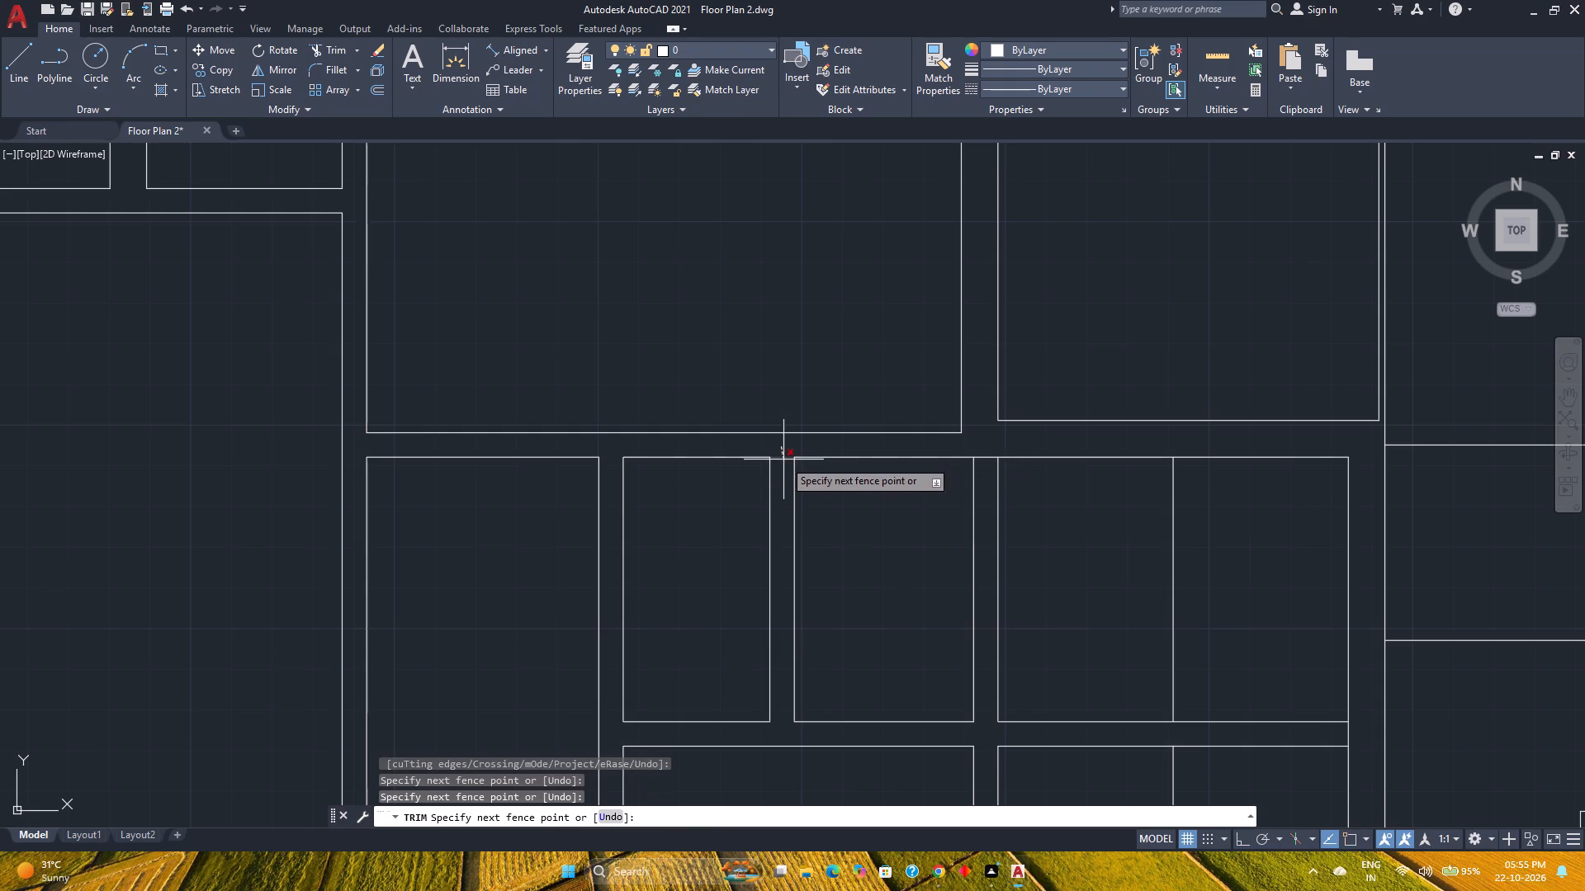
{"action": "left_click", "coordinate": [783, 460]}
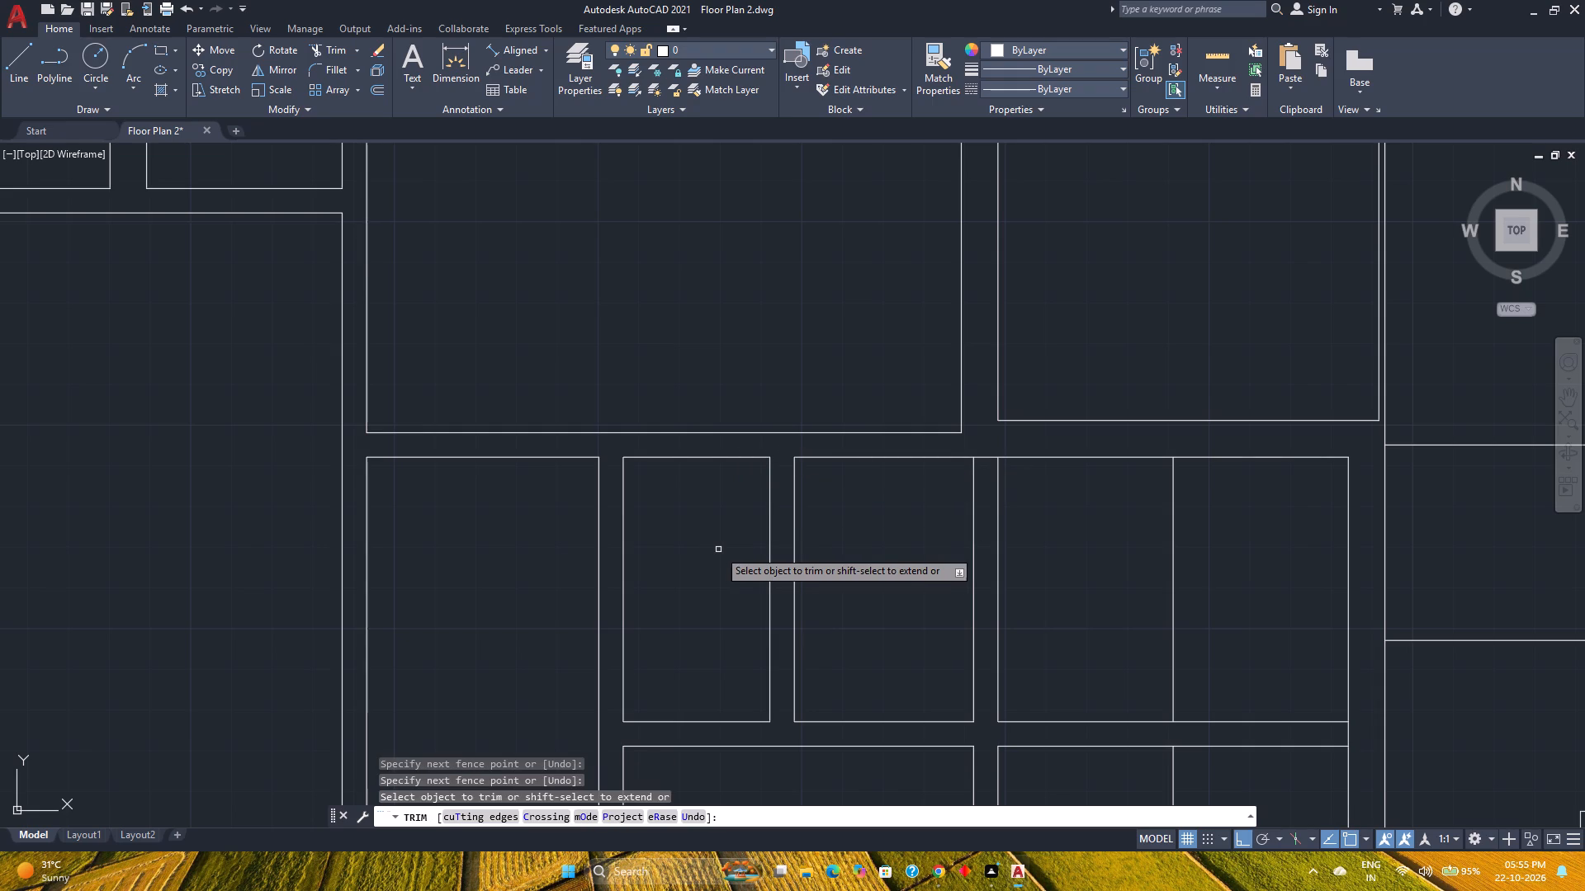
{"action": "key", "text": "Escape"}
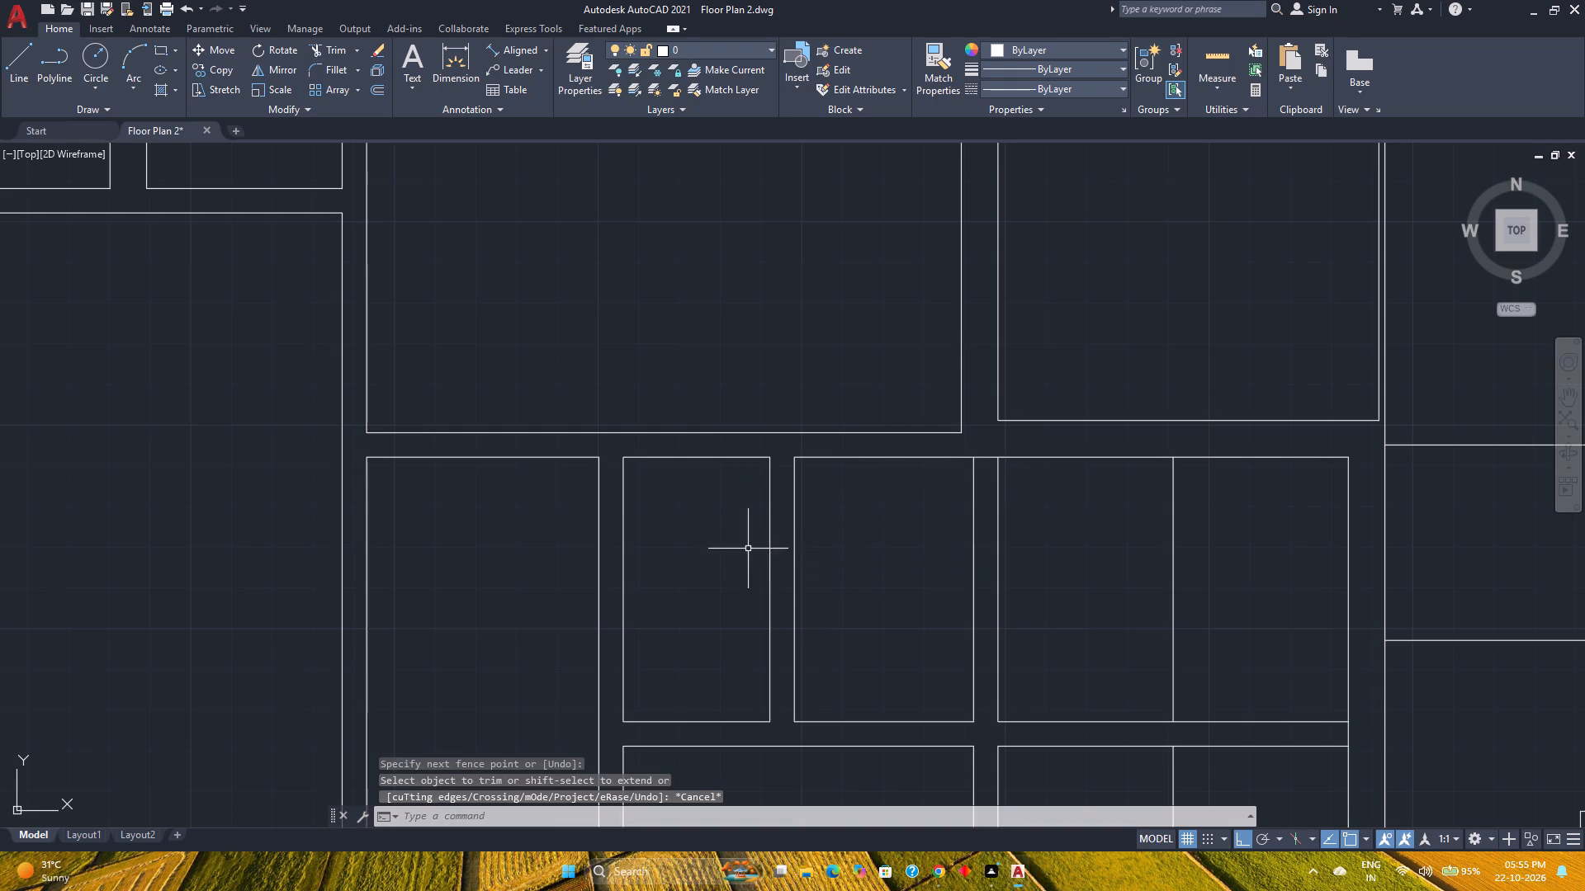
Trim the ends of both lower horizontal partition lines that cross inside the passage partition.
{"action": "scroll", "coordinate": [747, 548], "scroll_direction": "down", "scroll_amount": 2}
{"action": "middle_click_drag", "start_coordinate": [760, 667], "coordinate": [745, 566]}
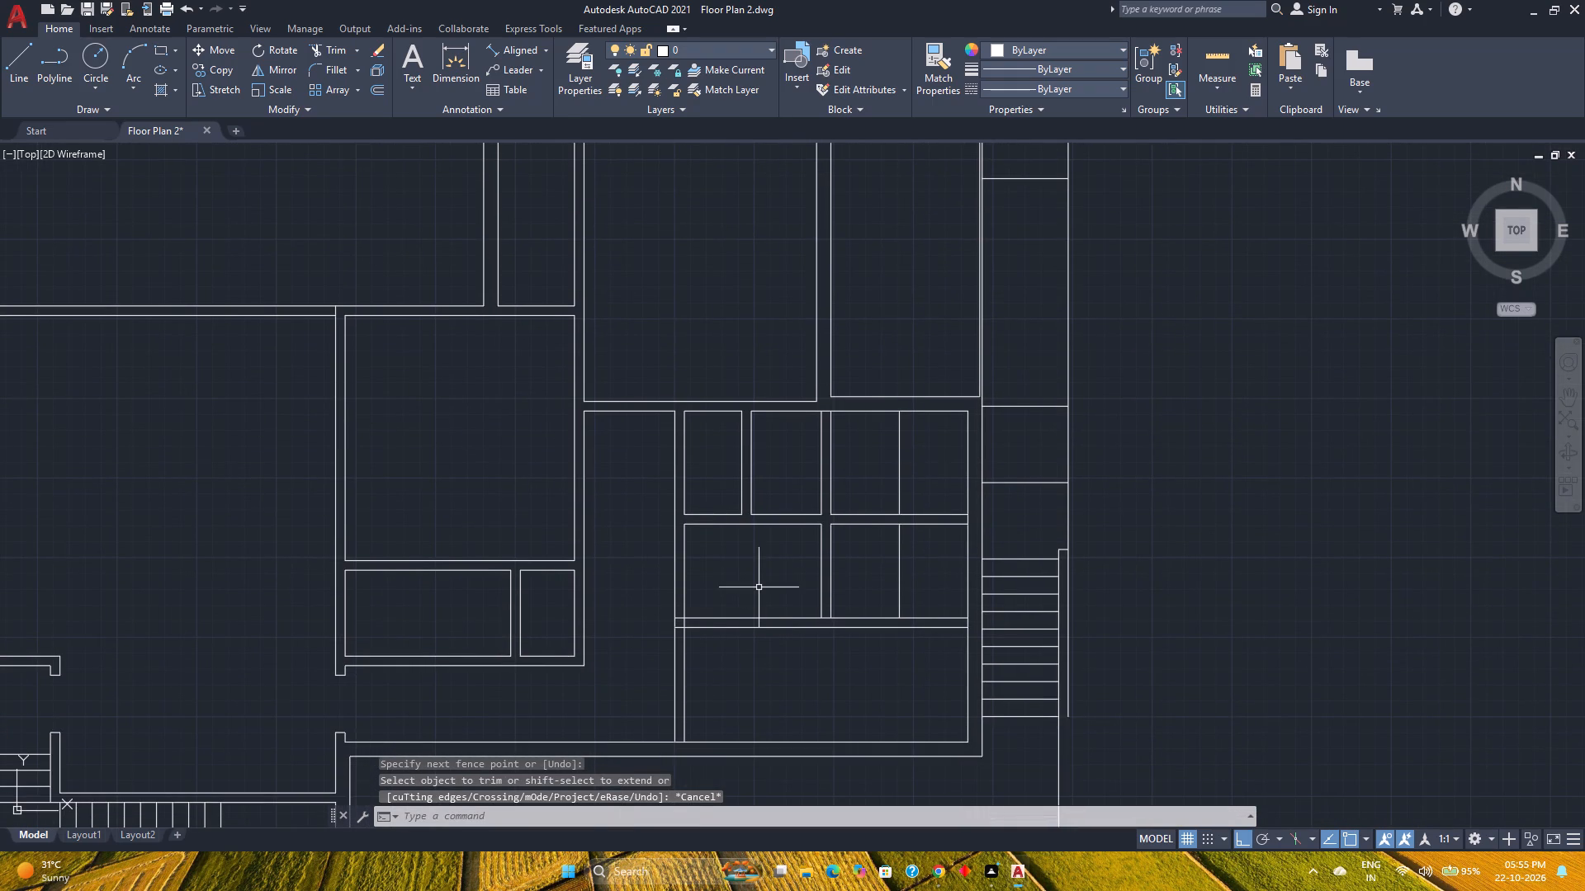
{"action": "middle_click_drag", "start_coordinate": [722, 680], "coordinate": [707, 621]}
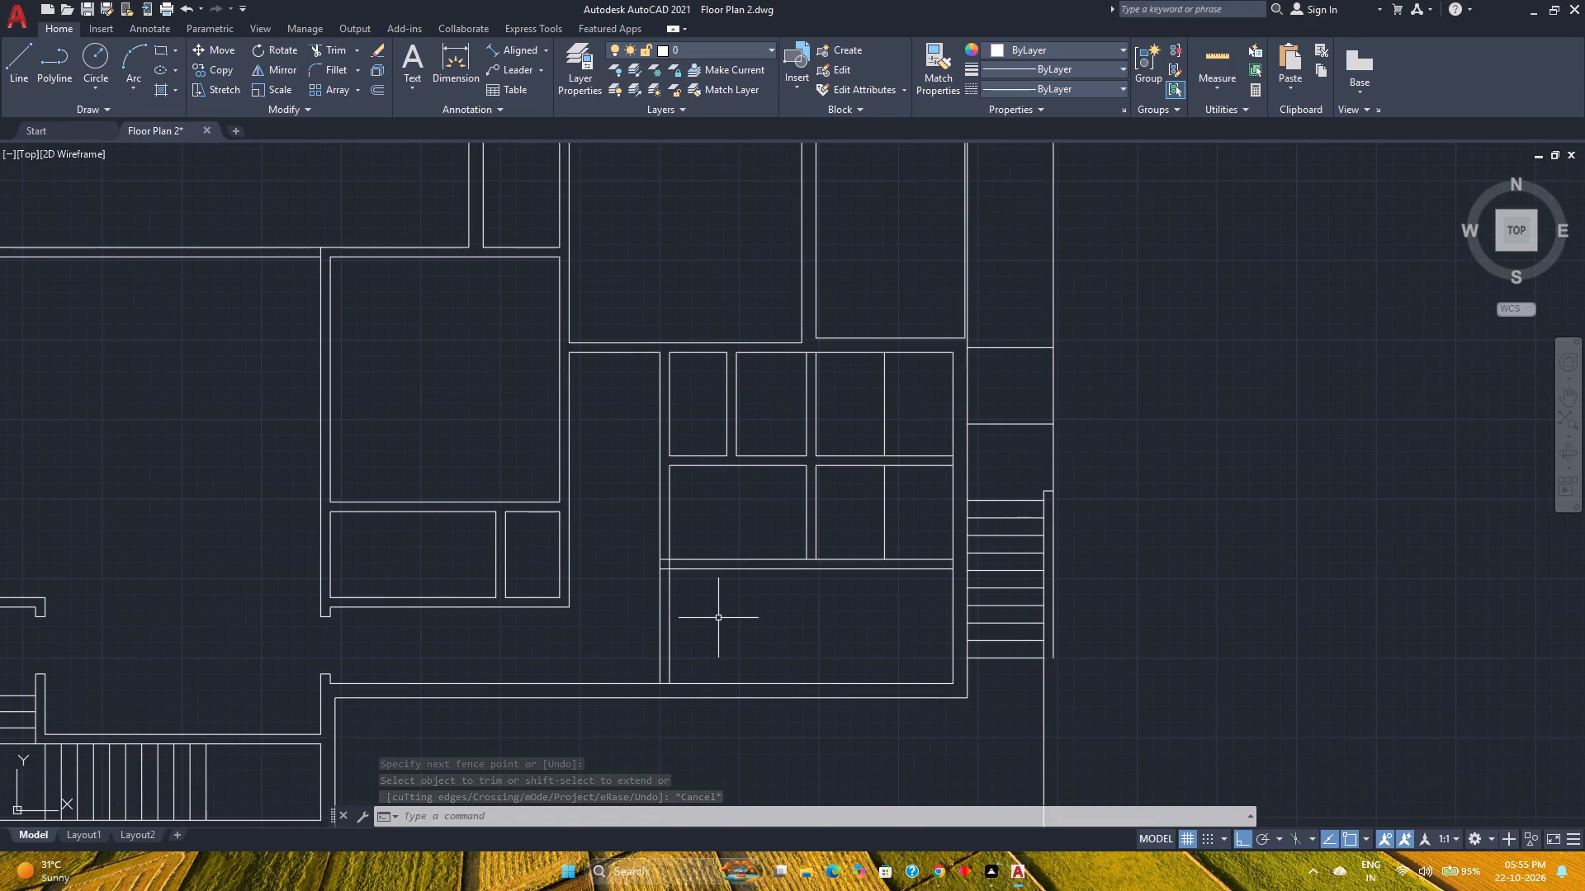
{"action": "type", "text": "tr"}
{"action": "key", "text": "Return"}
{"action": "scroll", "coordinate": [654, 585], "scroll_direction": "up", "scroll_amount": 2}
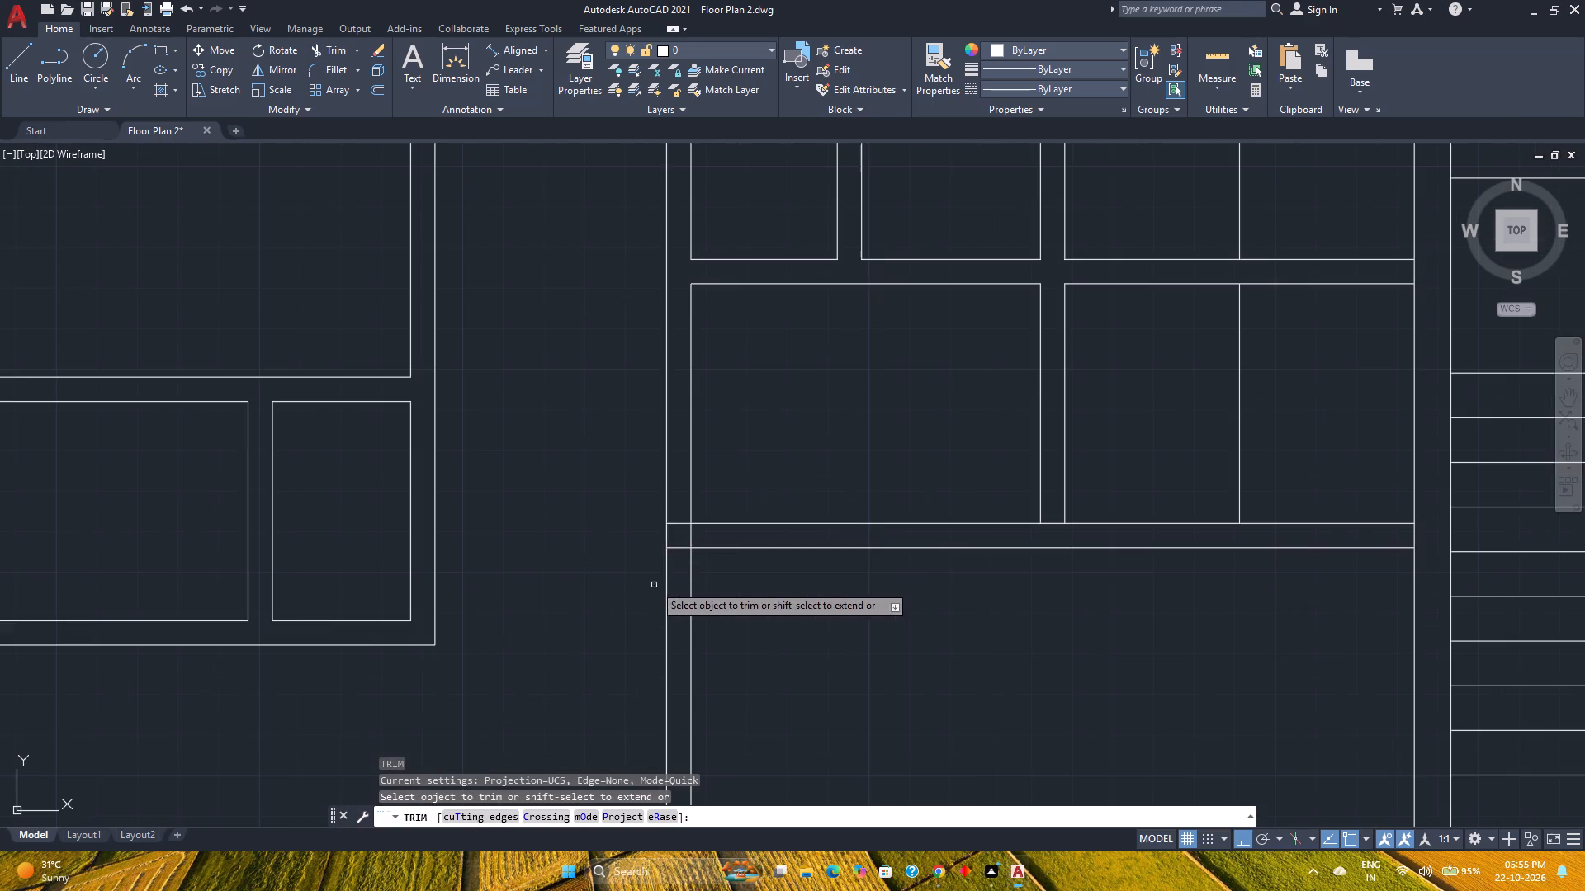
{"action": "left_click_drag", "start_coordinate": [682, 520], "coordinate": [682, 551]}
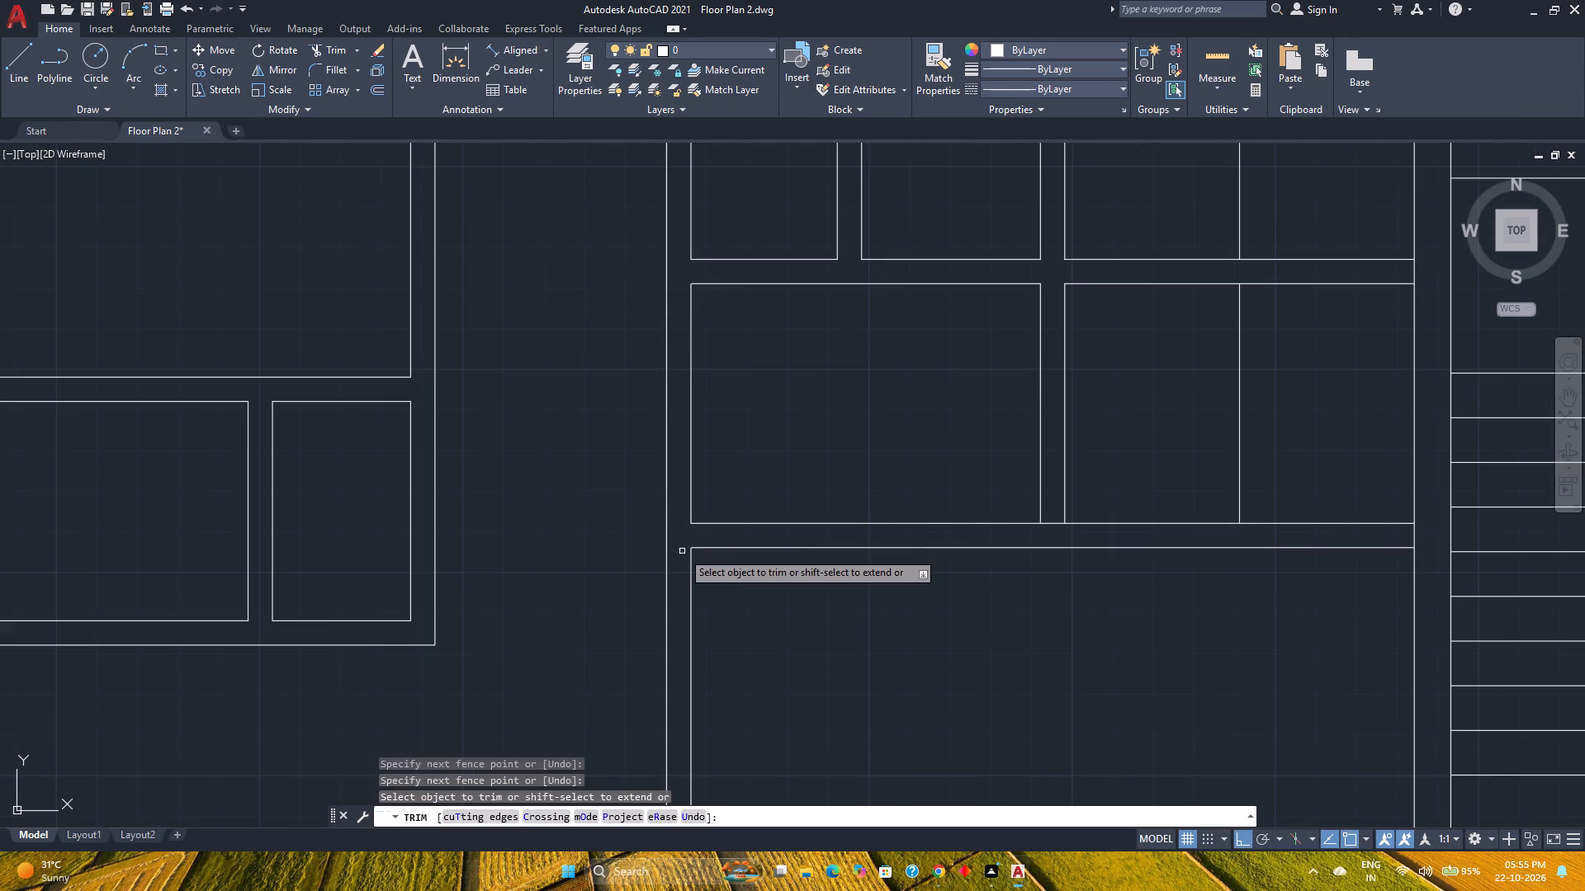
{"action": "key", "text": "Escape"}
Save the floor plan drawing.
{"action": "scroll", "coordinate": [682, 551], "scroll_direction": "down", "scroll_amount": 1}
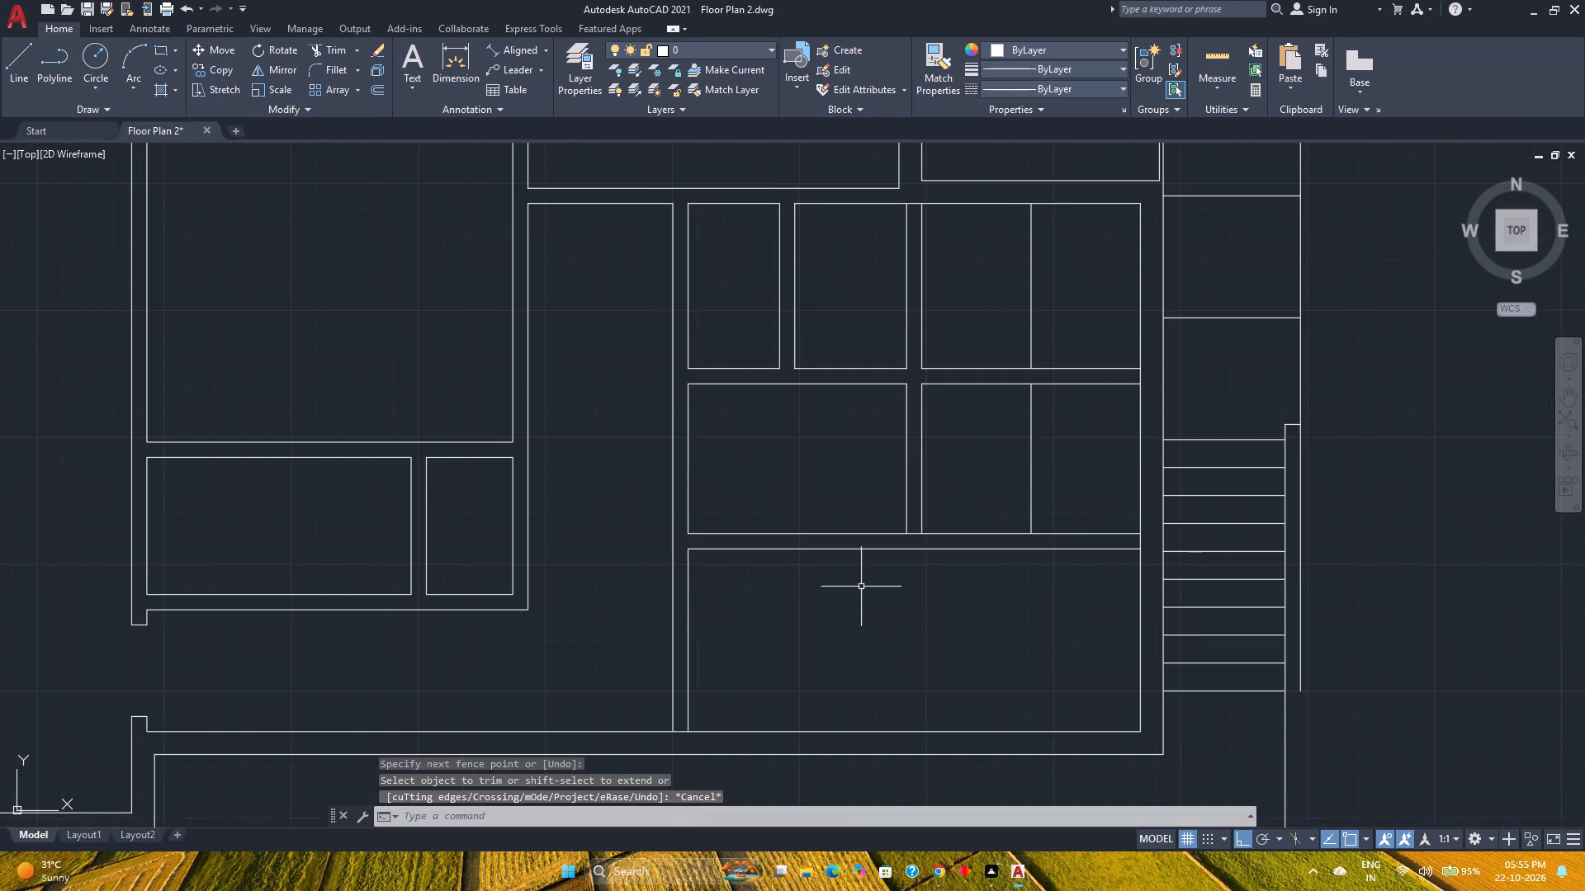
{"action": "middle_click_drag", "start_coordinate": [962, 611], "coordinate": [887, 664]}
{"action": "scroll", "coordinate": [707, 681], "scroll_direction": "down", "scroll_amount": 1}
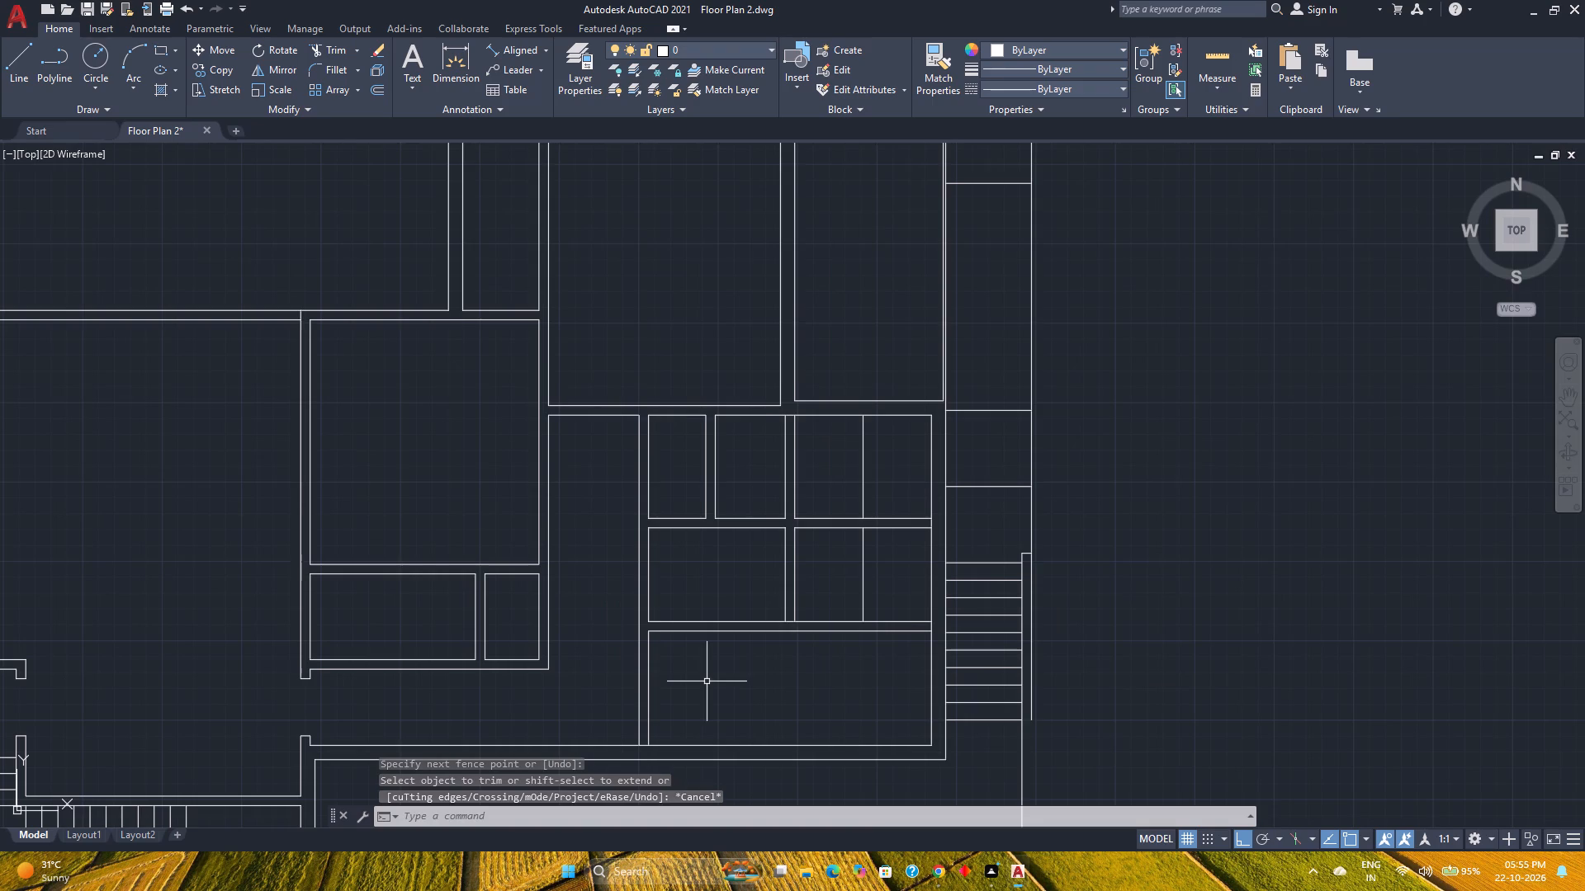
{"action": "middle_click_drag", "start_coordinate": [707, 681], "coordinate": [712, 654]}
{"action": "middle_click", "coordinate": [712, 654]}
{"action": "middle_click", "coordinate": [712, 654]}
{"action": "middle_click", "coordinate": [712, 654]}
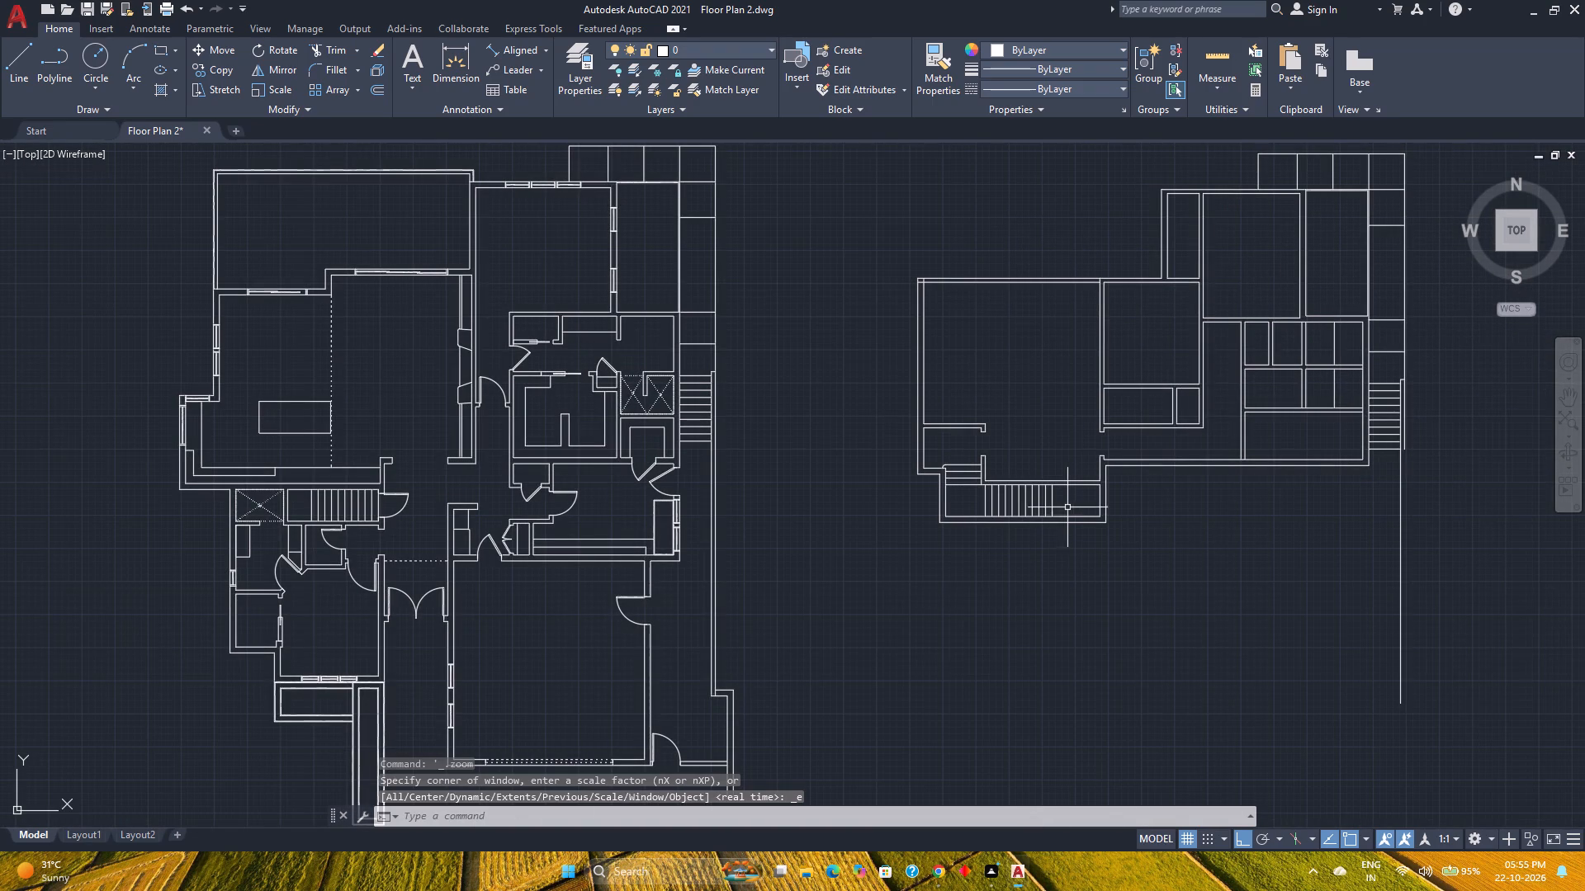
{"action": "key", "text": "ctrl+s"}
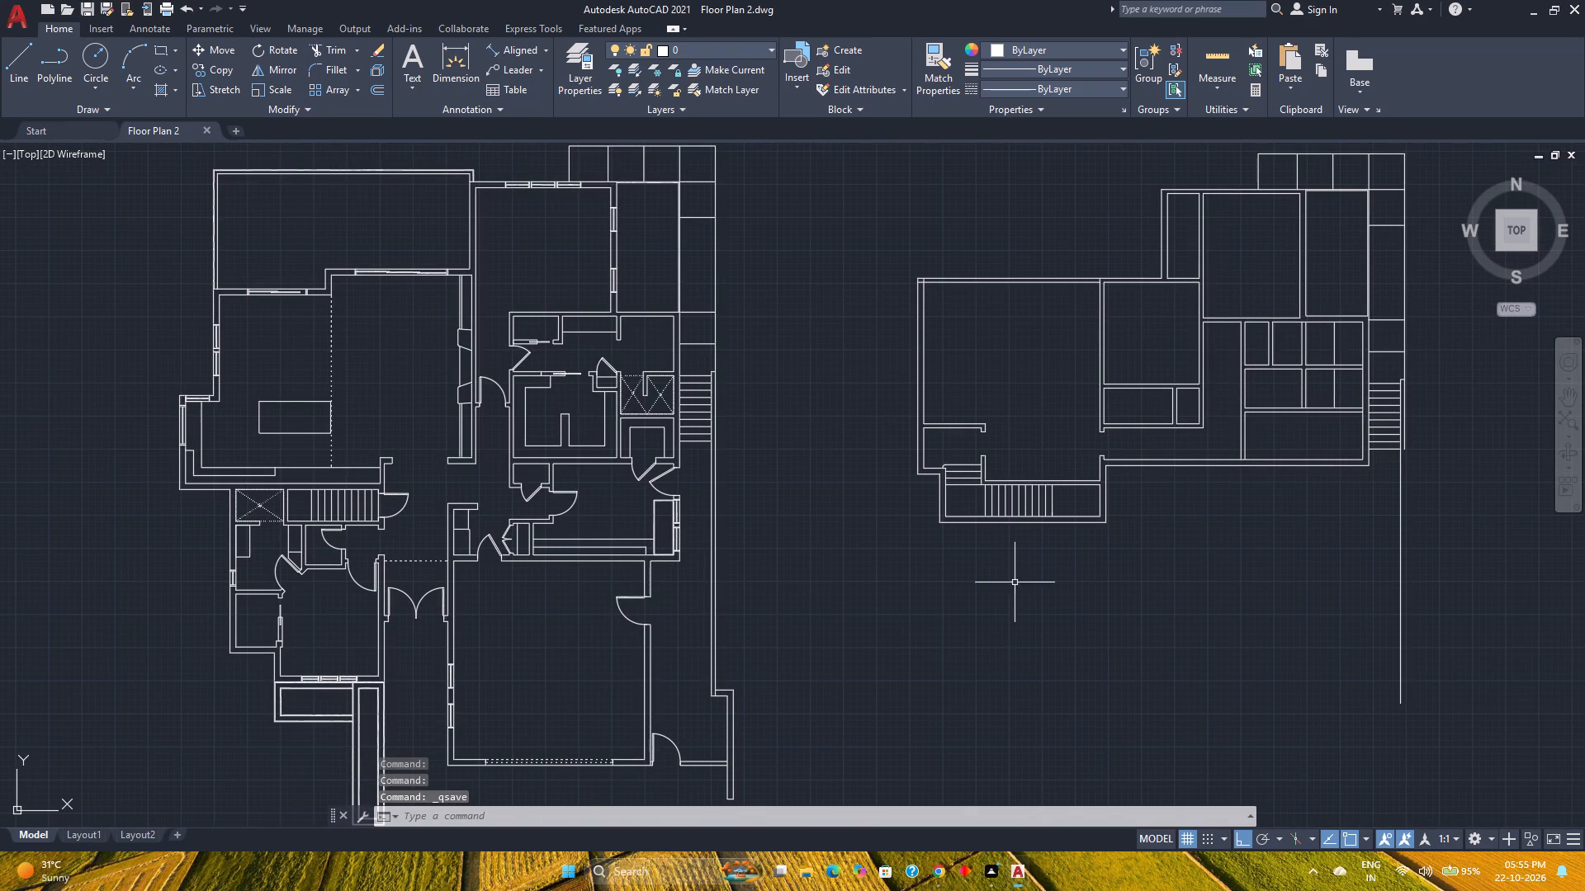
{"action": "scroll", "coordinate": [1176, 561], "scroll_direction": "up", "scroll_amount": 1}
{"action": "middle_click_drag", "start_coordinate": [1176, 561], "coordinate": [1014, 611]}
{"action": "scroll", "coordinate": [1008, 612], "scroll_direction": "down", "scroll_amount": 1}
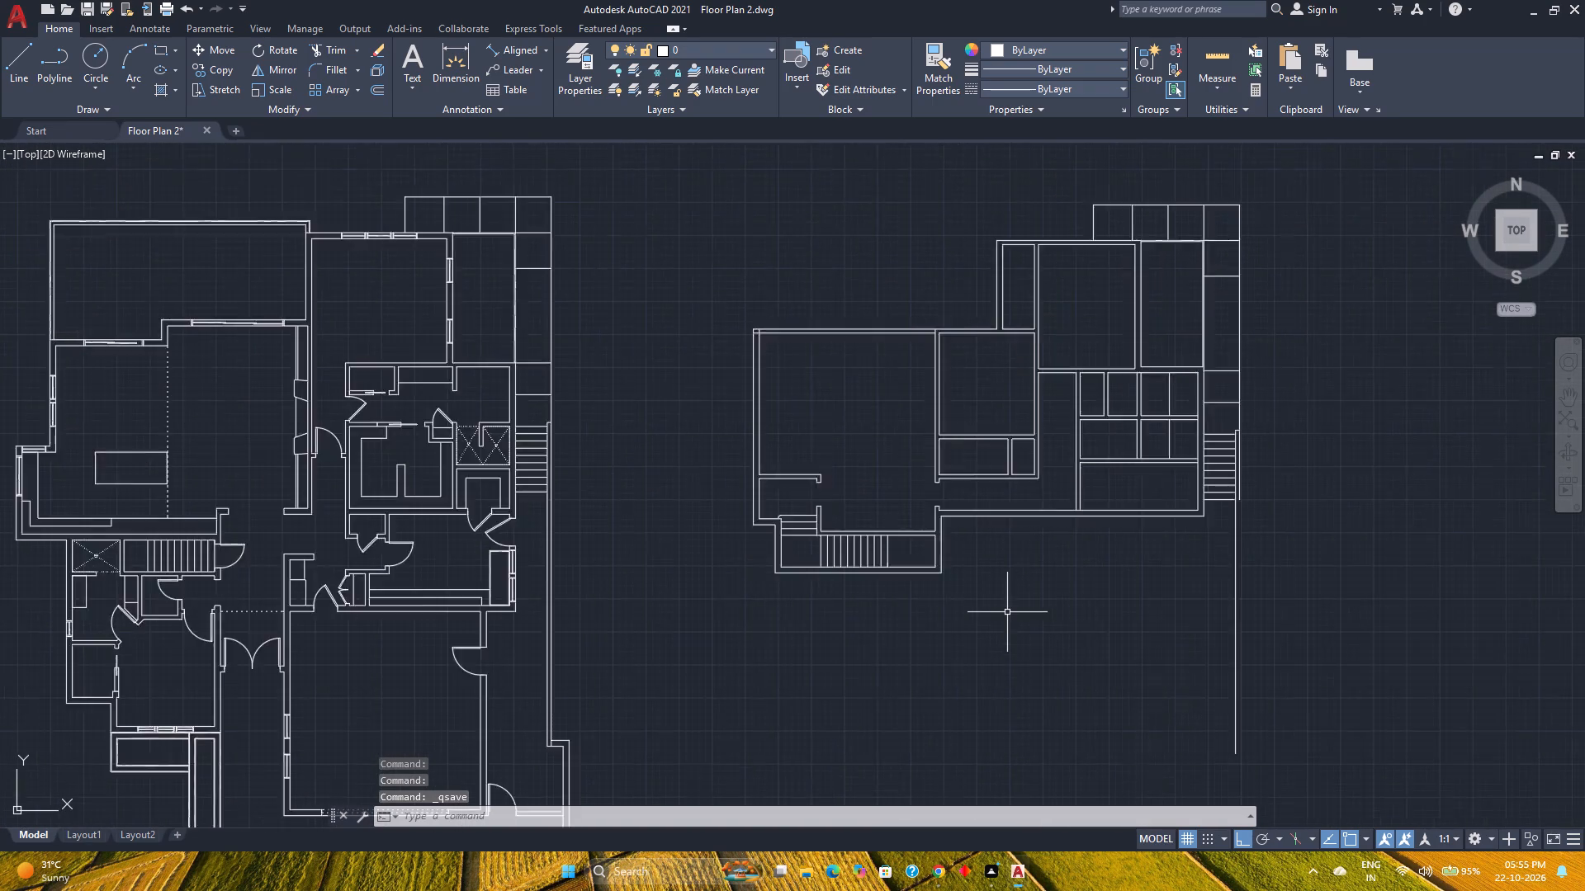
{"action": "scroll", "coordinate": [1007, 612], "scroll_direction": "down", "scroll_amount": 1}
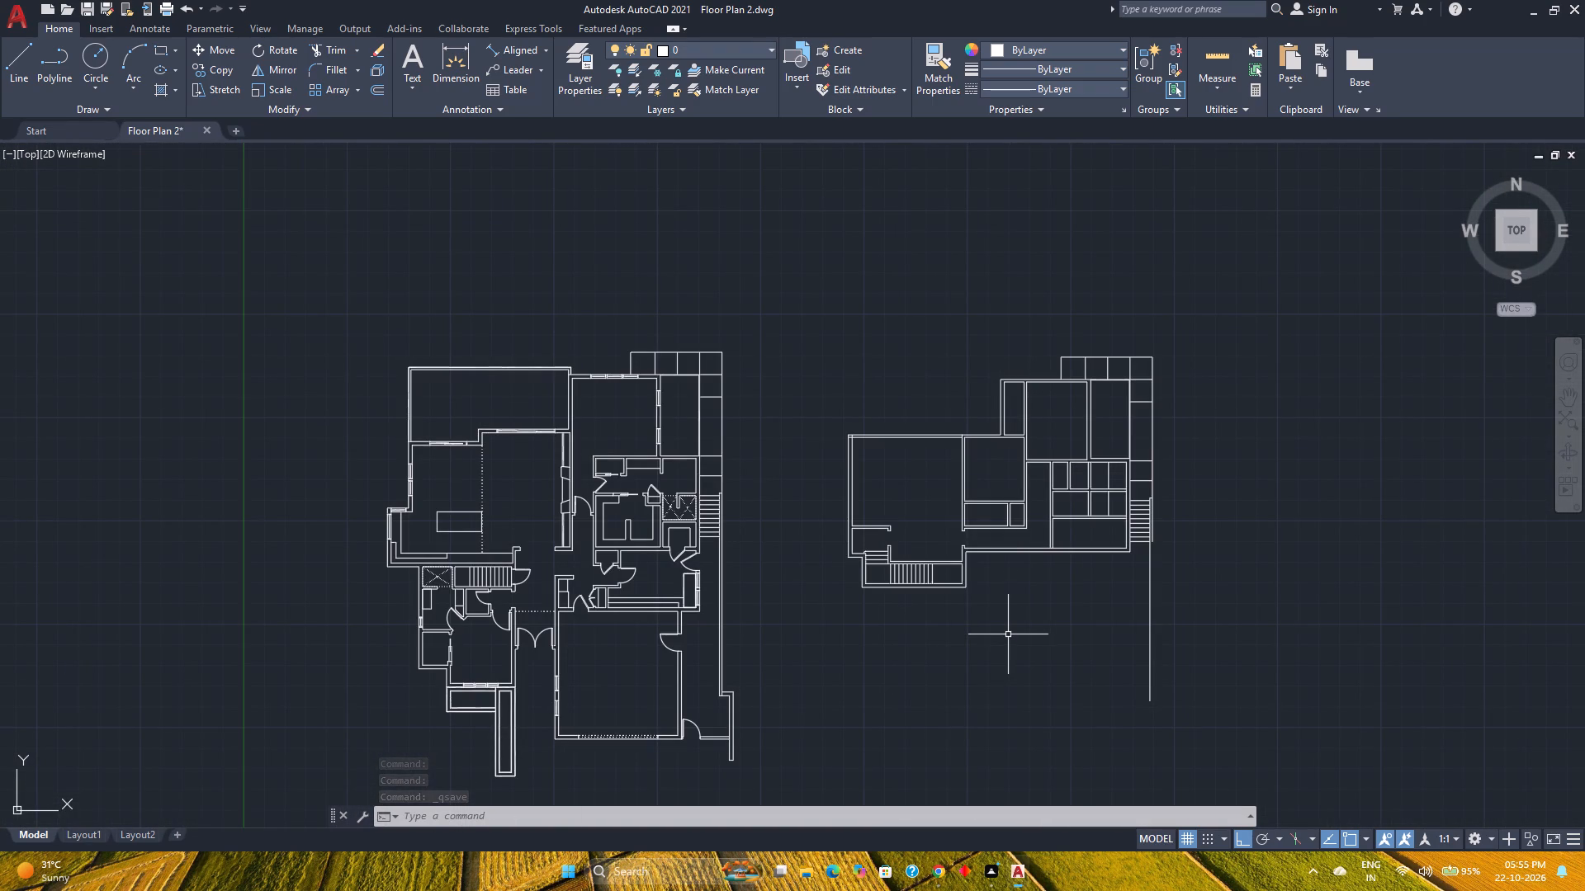
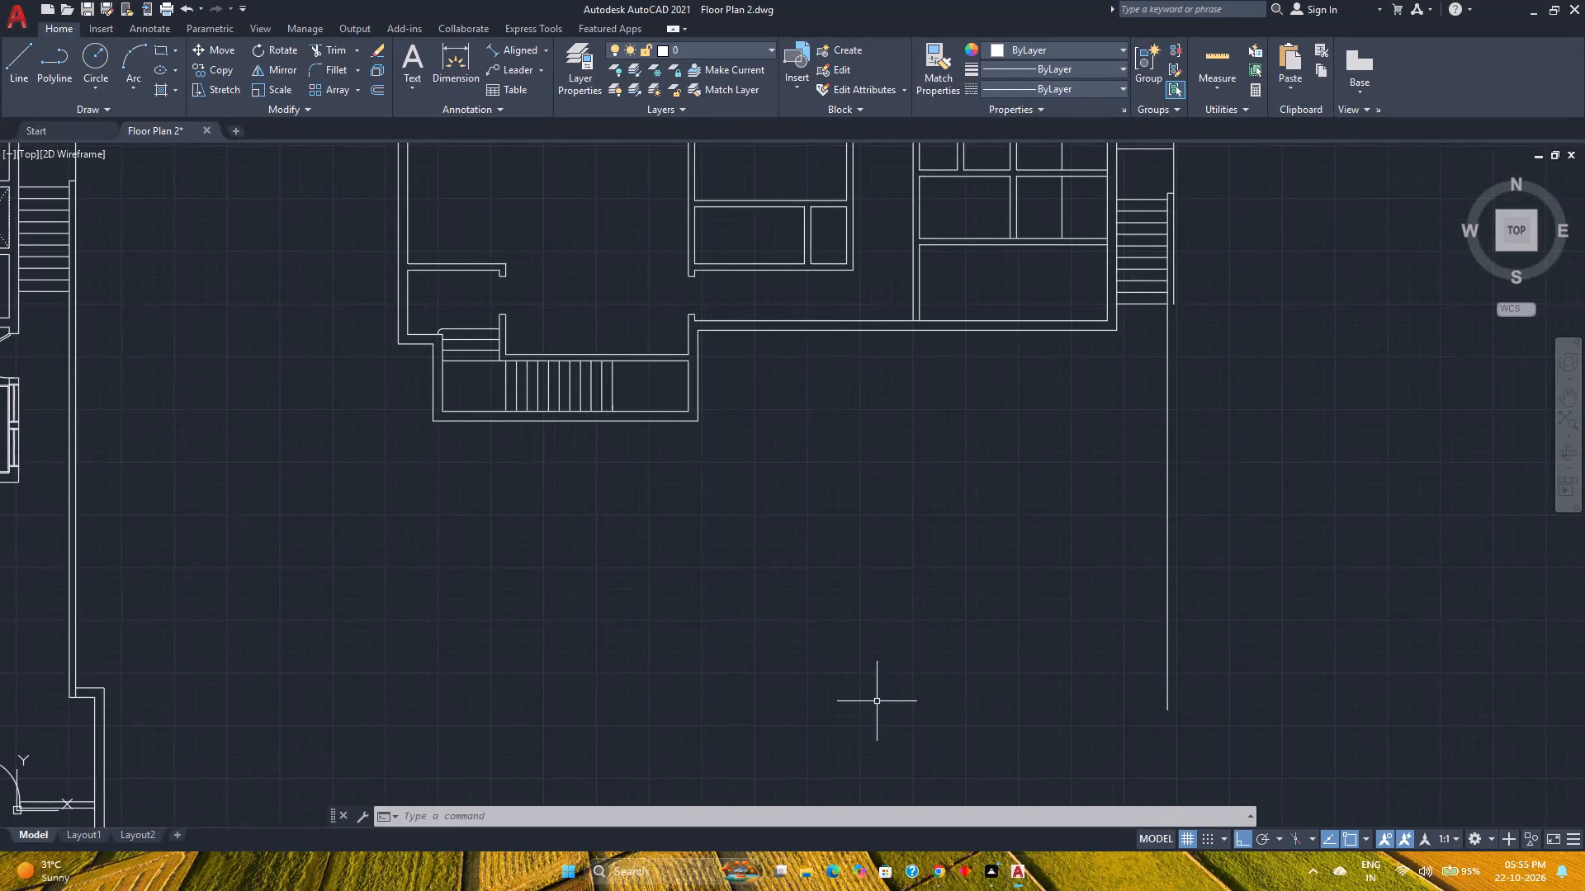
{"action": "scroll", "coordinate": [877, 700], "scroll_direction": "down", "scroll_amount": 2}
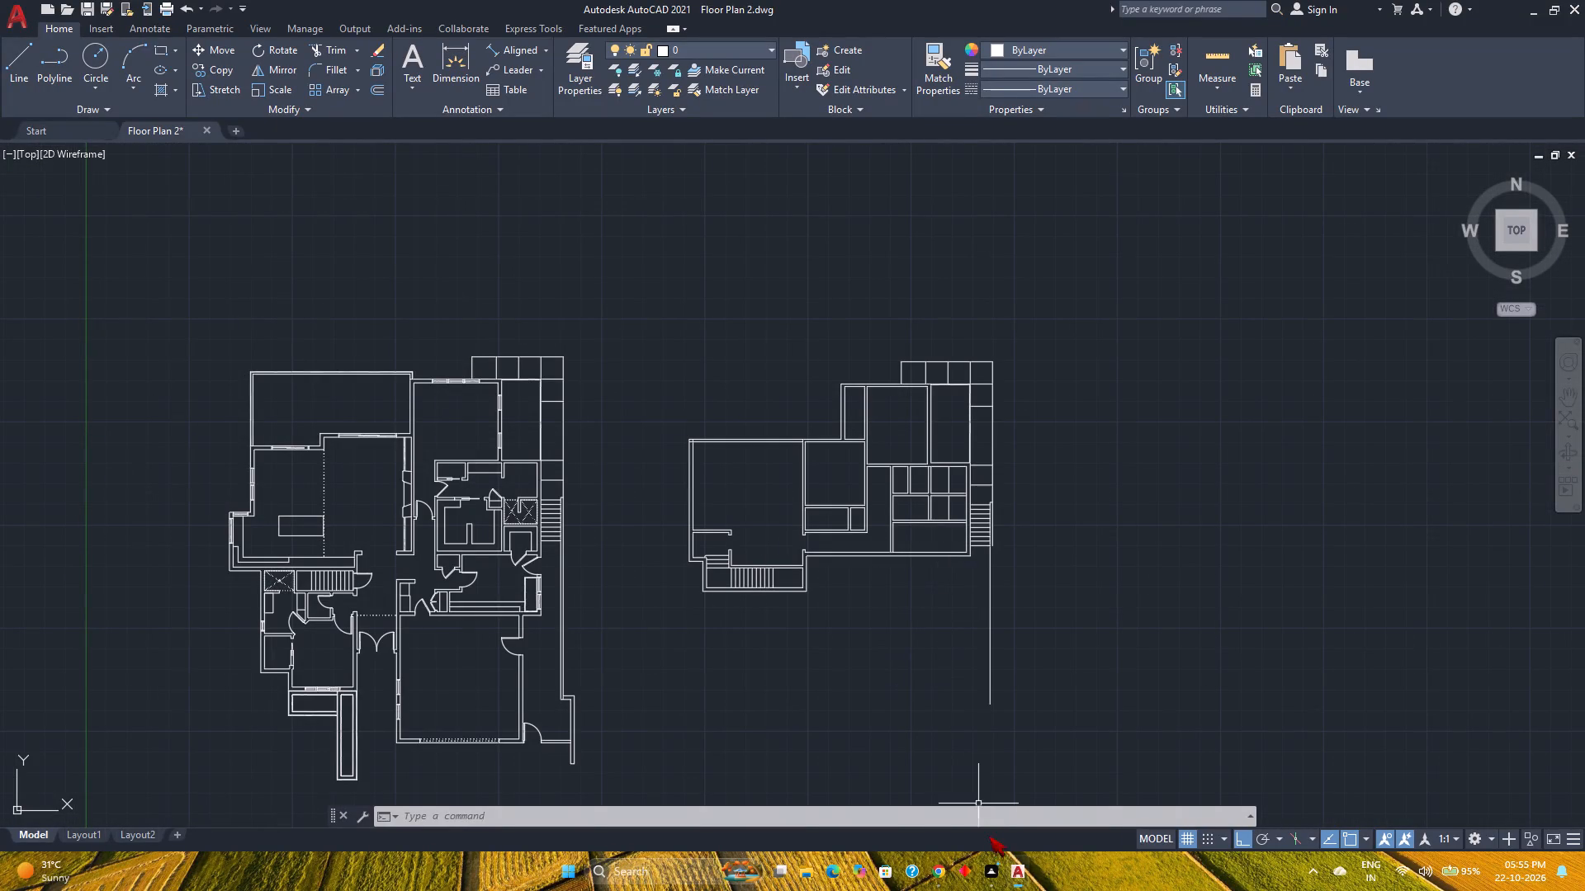
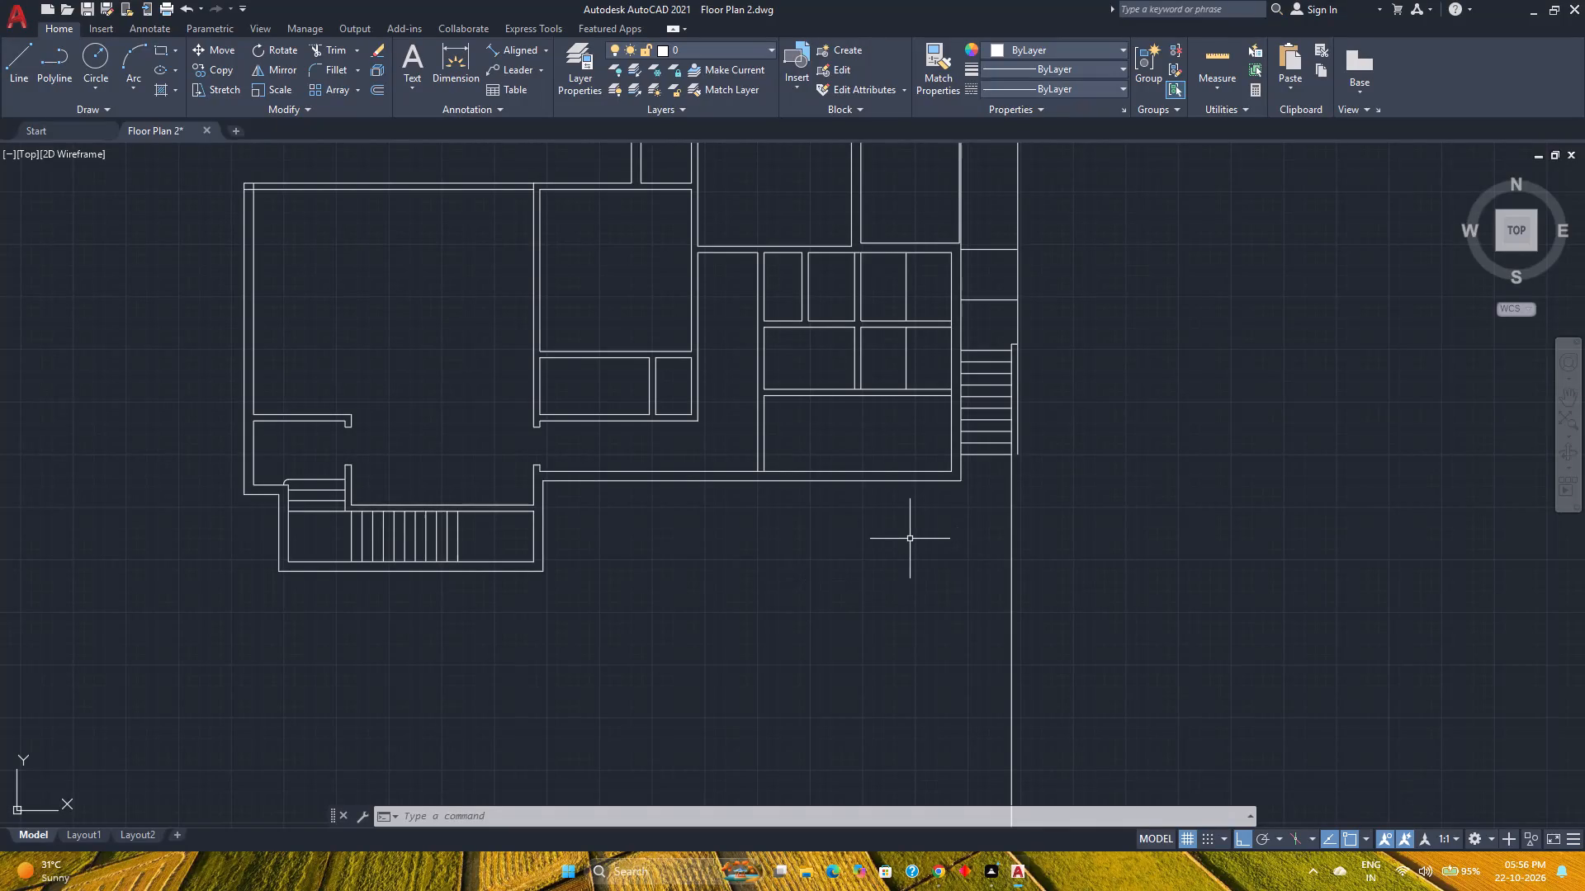
Measure the small room in the southeast area above the large southeast room using quick measure.
{"action": "scroll", "coordinate": [911, 539], "scroll_direction": "down", "scroll_amount": 1}
{"action": "scroll", "coordinate": [920, 539], "scroll_direction": "up", "scroll_amount": 1}
{"action": "middle_click_drag", "start_coordinate": [920, 539], "coordinate": [756, 587]}
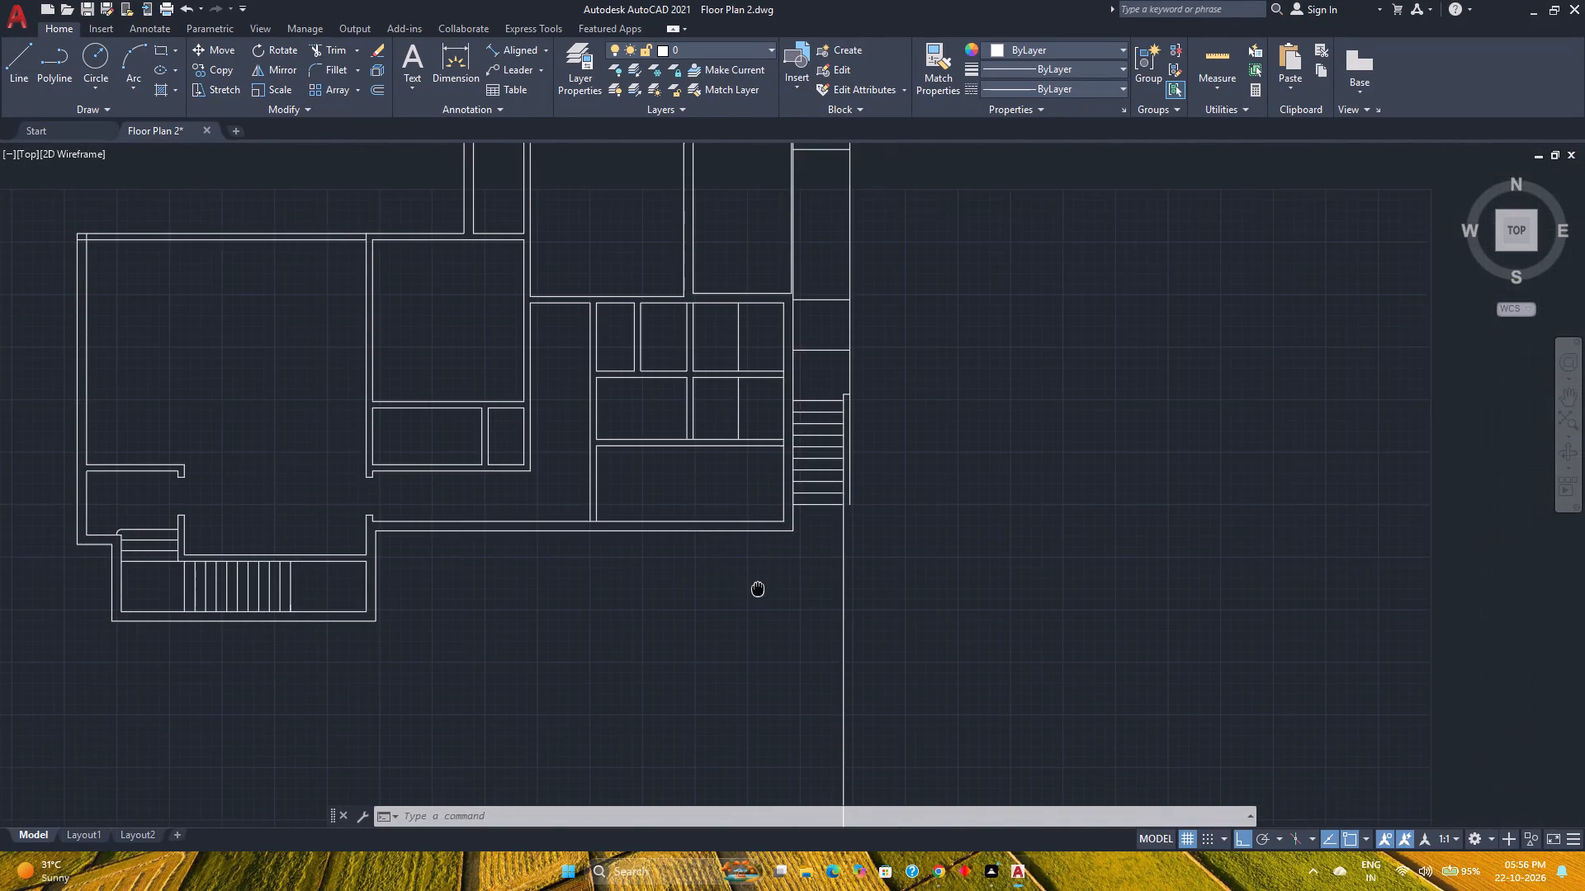
{"action": "middle_click_drag", "start_coordinate": [756, 587], "coordinate": [755, 587]}
{"action": "middle_click", "coordinate": [755, 587]}
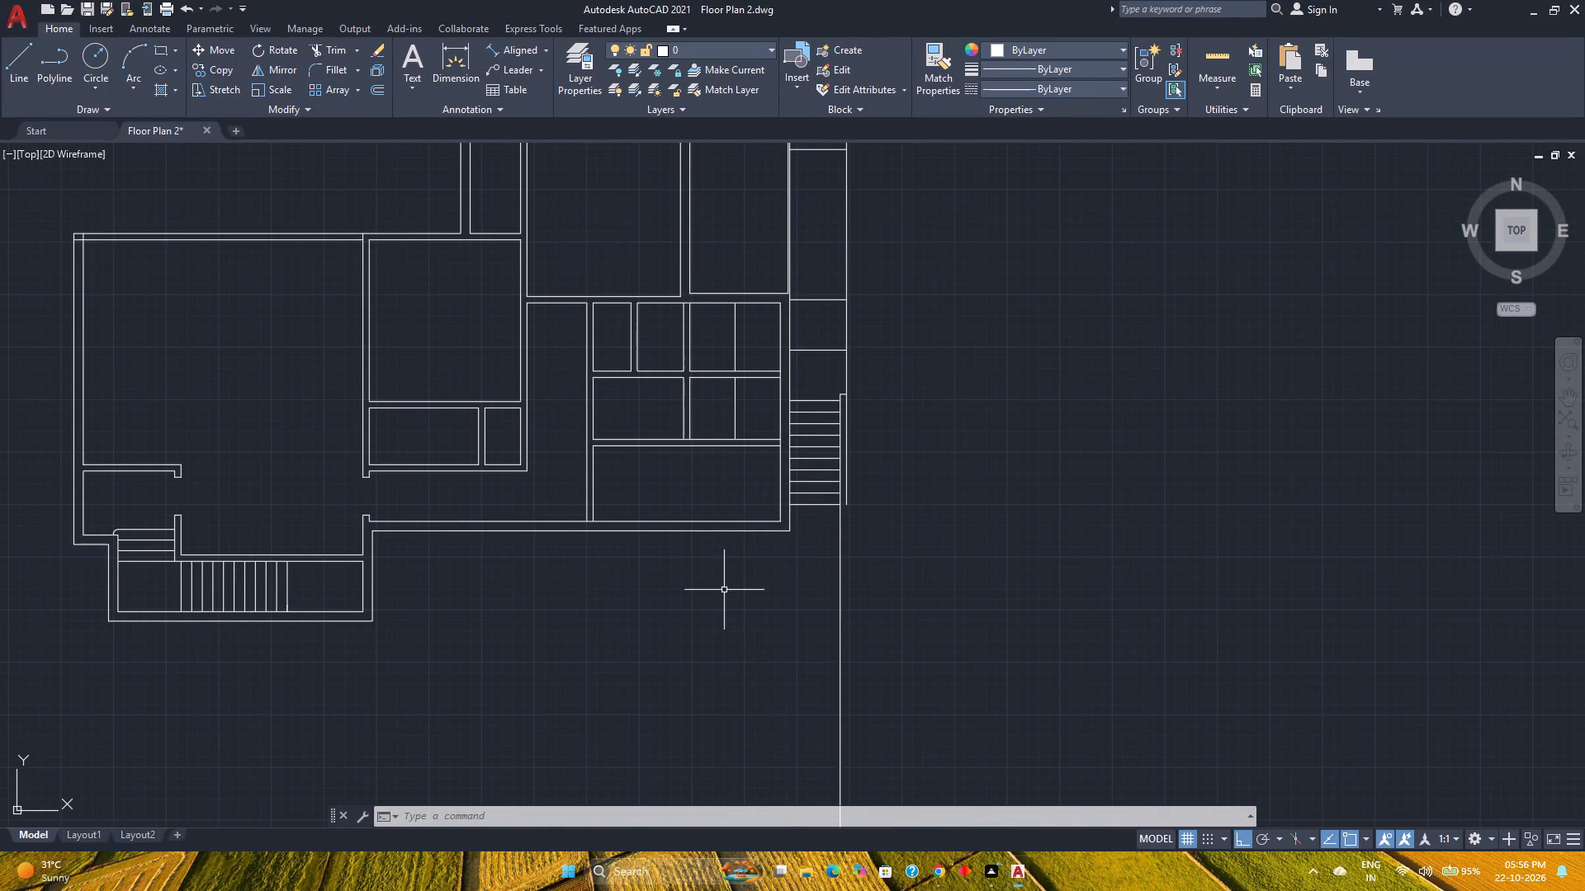
{"action": "scroll", "coordinate": [605, 506], "scroll_direction": "up", "scroll_amount": 2}
{"action": "middle_click_drag", "start_coordinate": [606, 506], "coordinate": [699, 582]}
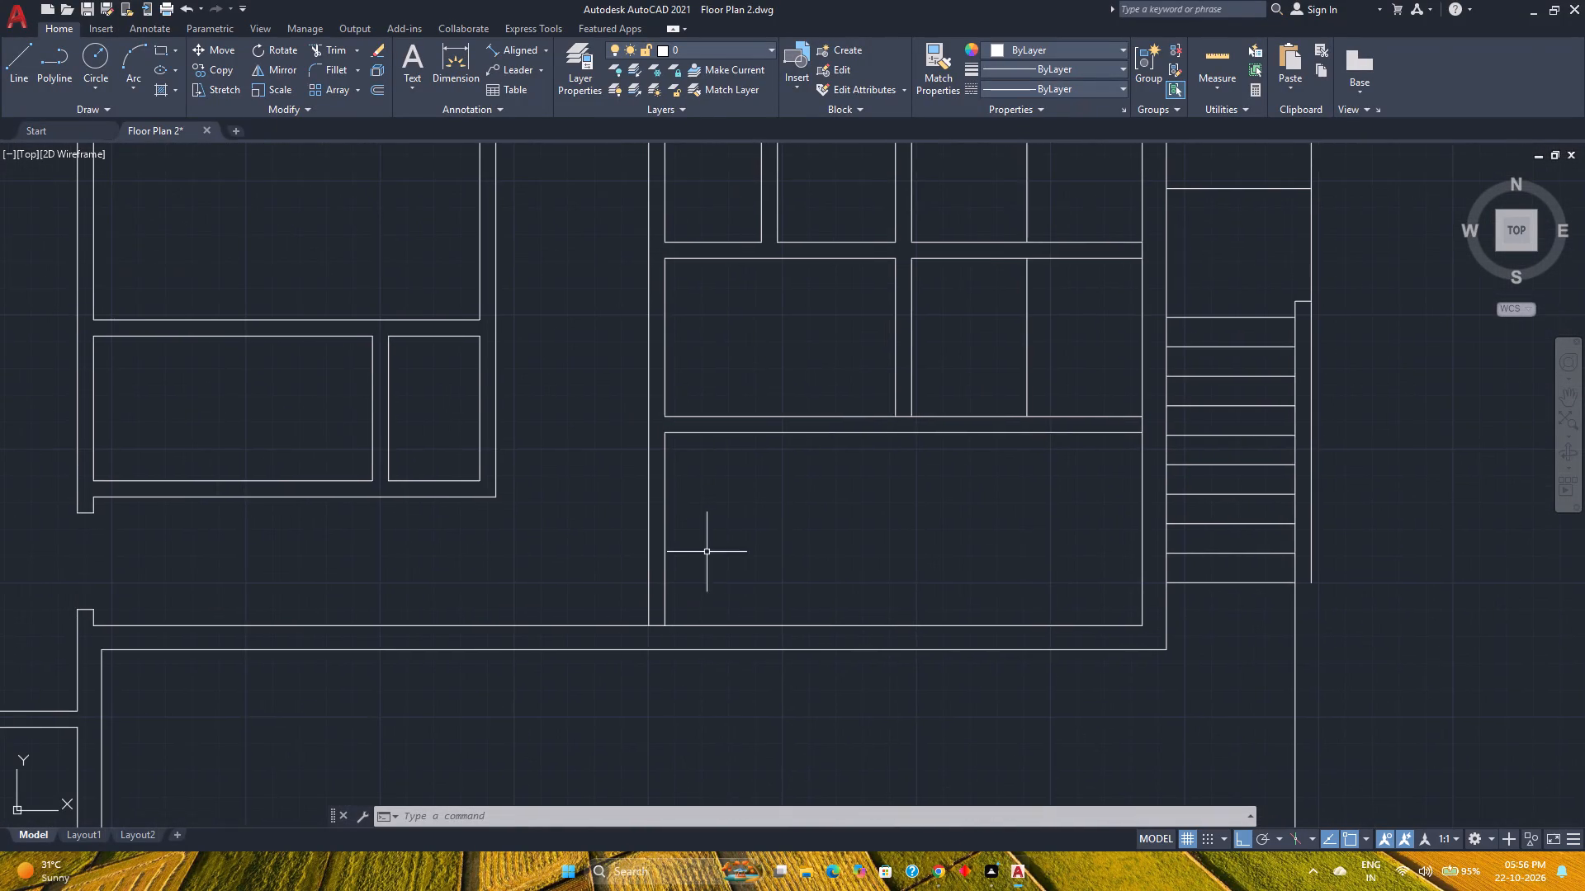
{"action": "left_click", "coordinate": [1229, 45]}
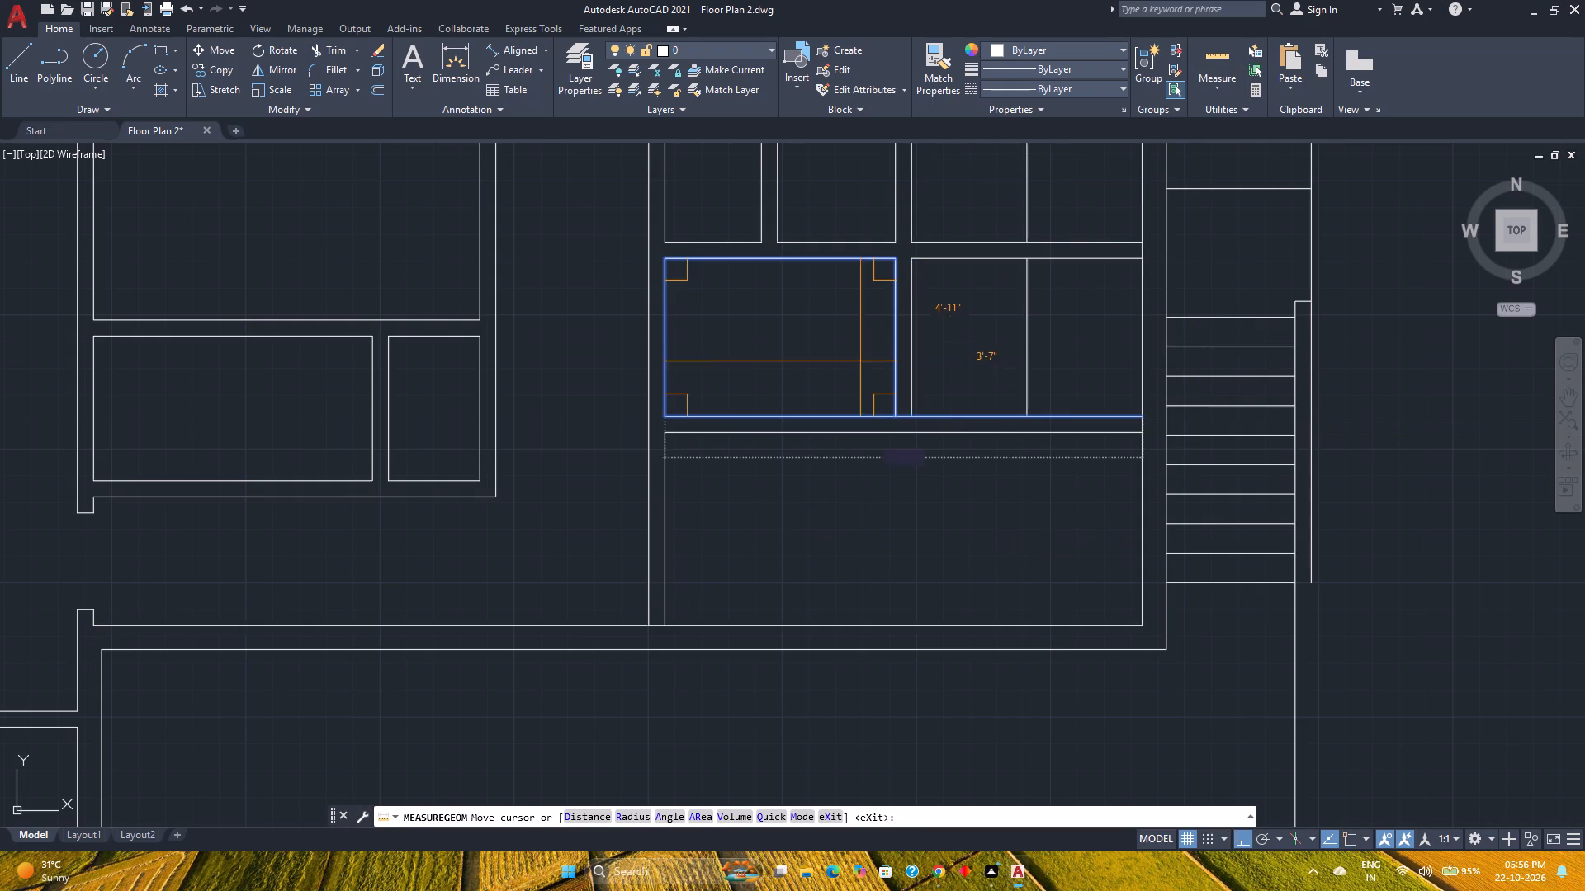
{"action": "middle_click_drag", "start_coordinate": [808, 356], "coordinate": [847, 529]}
{"action": "middle_click", "coordinate": [847, 529]}
{"action": "middle_click", "coordinate": [847, 529]}
{"action": "middle_click", "coordinate": [847, 529]}
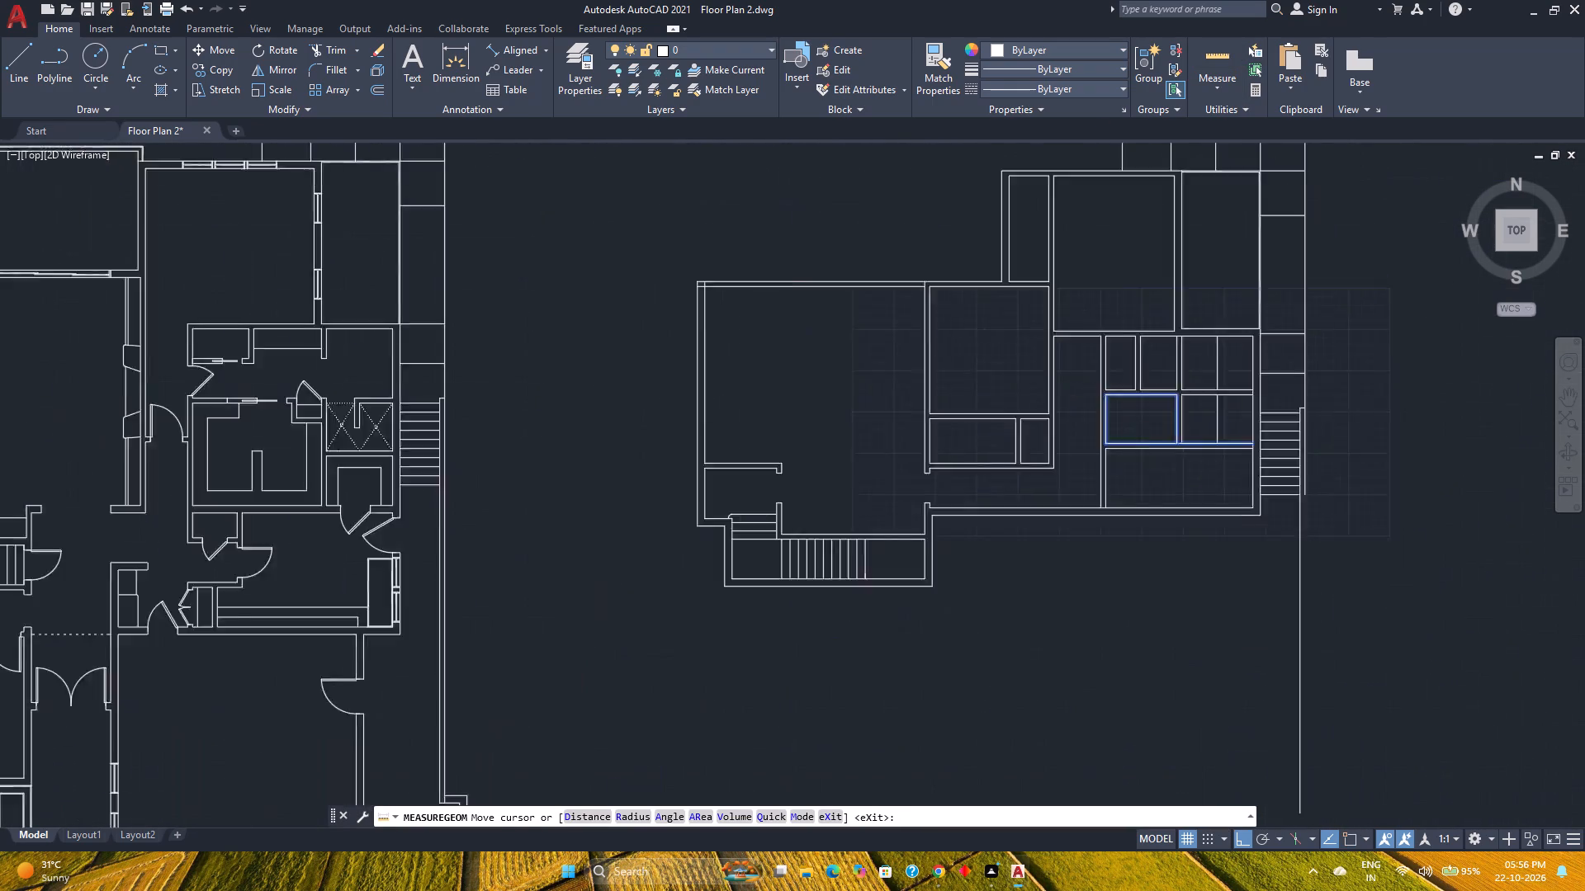
{"action": "key", "text": "Escape"}
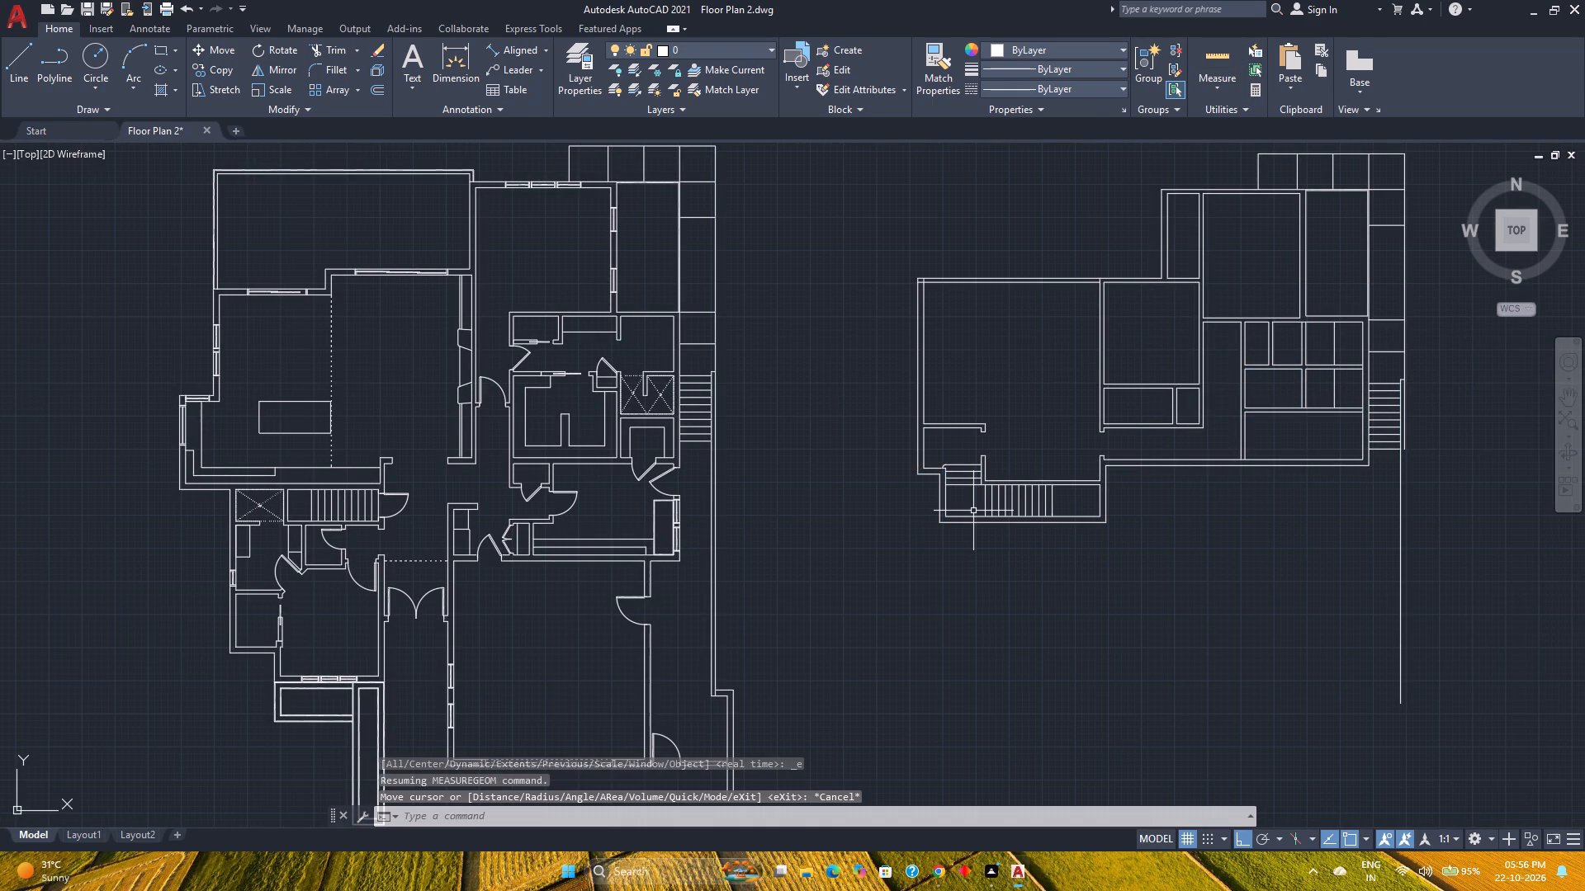
Save the drawing.
{"action": "key", "text": "ctrl+s"}
Trim the south exterior wall's inner line between the two faces of the partition west of the large southeast room.
{"action": "scroll", "coordinate": [1199, 582], "scroll_direction": "down", "scroll_amount": 1}
{"action": "middle_click_drag", "start_coordinate": [1199, 582], "coordinate": [935, 639]}
{"action": "middle_click", "coordinate": [935, 639]}
{"action": "scroll", "coordinate": [1016, 422], "scroll_direction": "up", "scroll_amount": 2}
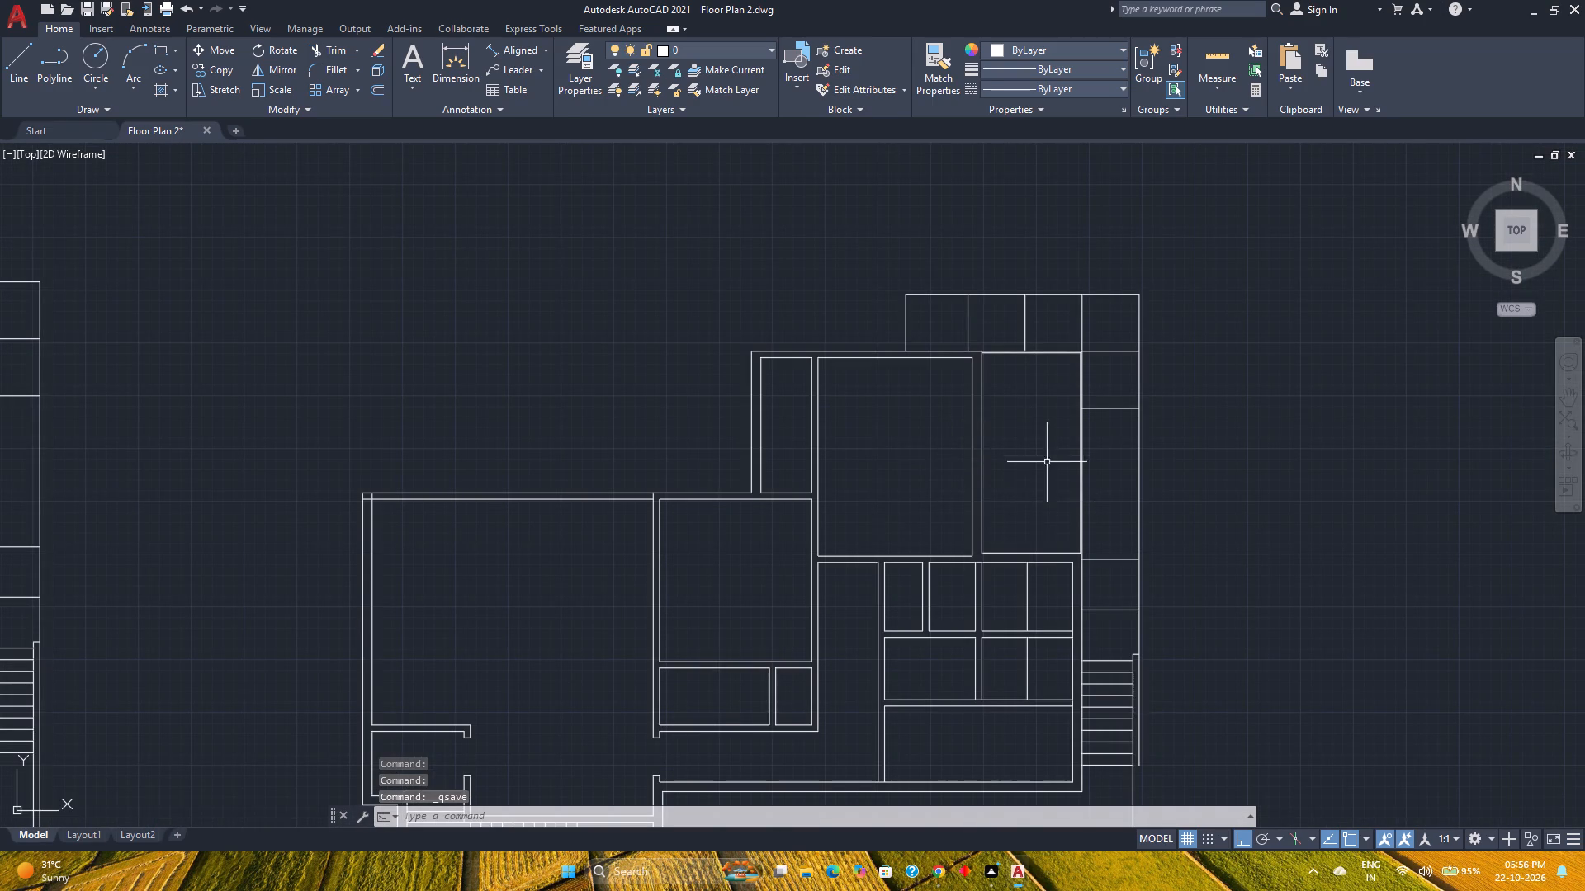
{"action": "scroll", "coordinate": [1045, 446], "scroll_direction": "up", "scroll_amount": 2}
{"action": "scroll", "coordinate": [1045, 446], "scroll_direction": "down", "scroll_amount": 2}
{"action": "scroll", "coordinate": [1024, 632], "scroll_direction": "up", "scroll_amount": 1}
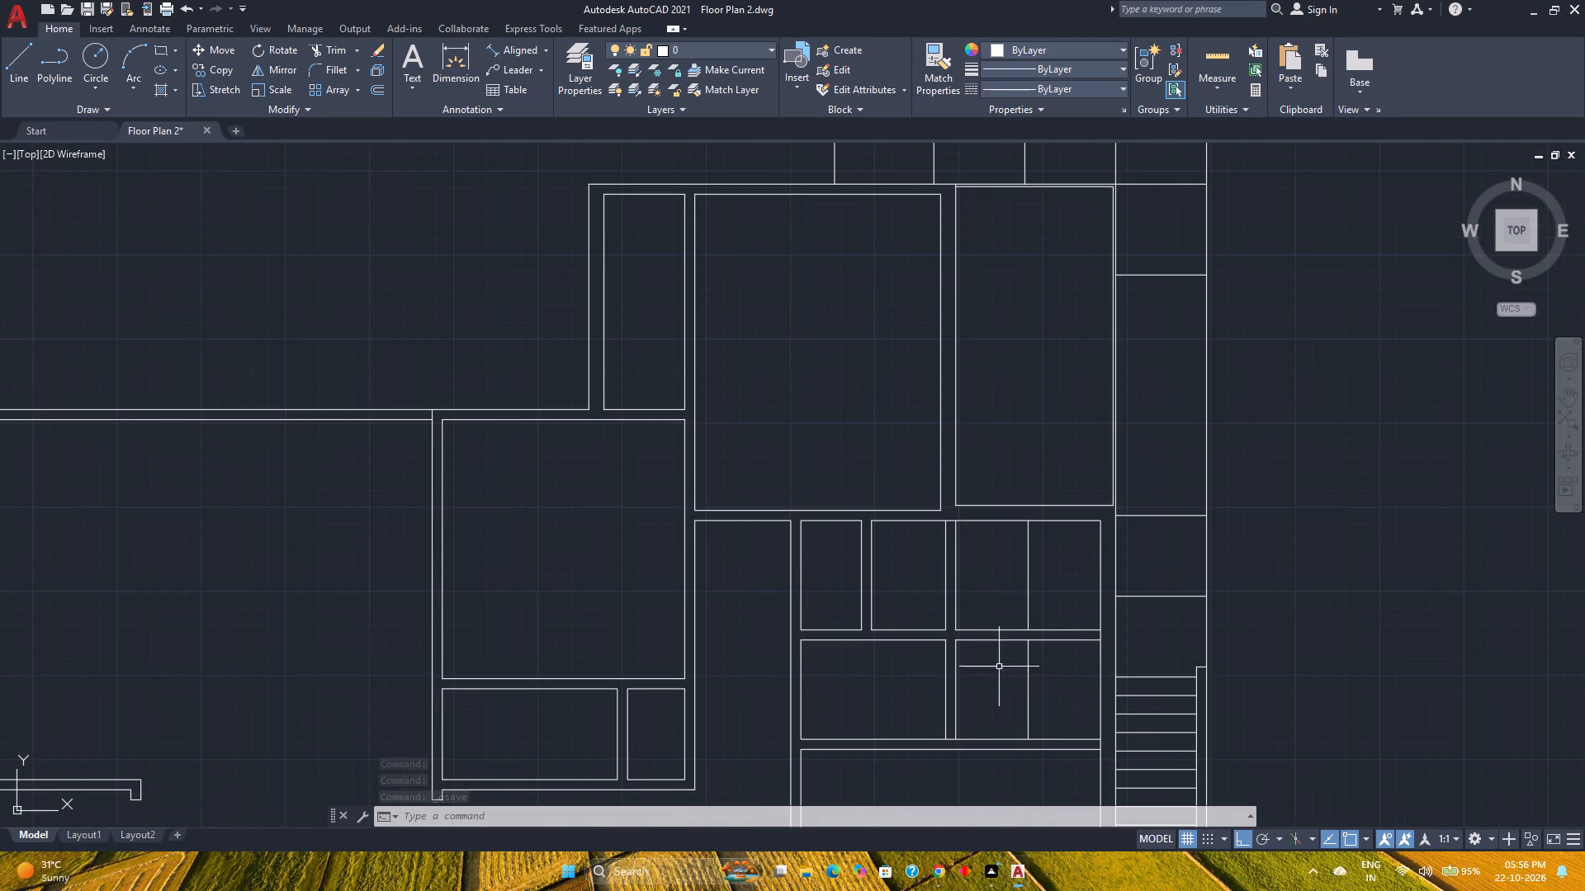
{"action": "scroll", "coordinate": [984, 676], "scroll_direction": "up", "scroll_amount": 1}
{"action": "middle_click_drag", "start_coordinate": [956, 648], "coordinate": [835, 515]}
{"action": "middle_click", "coordinate": [835, 515]}
{"action": "middle_click", "coordinate": [835, 514]}
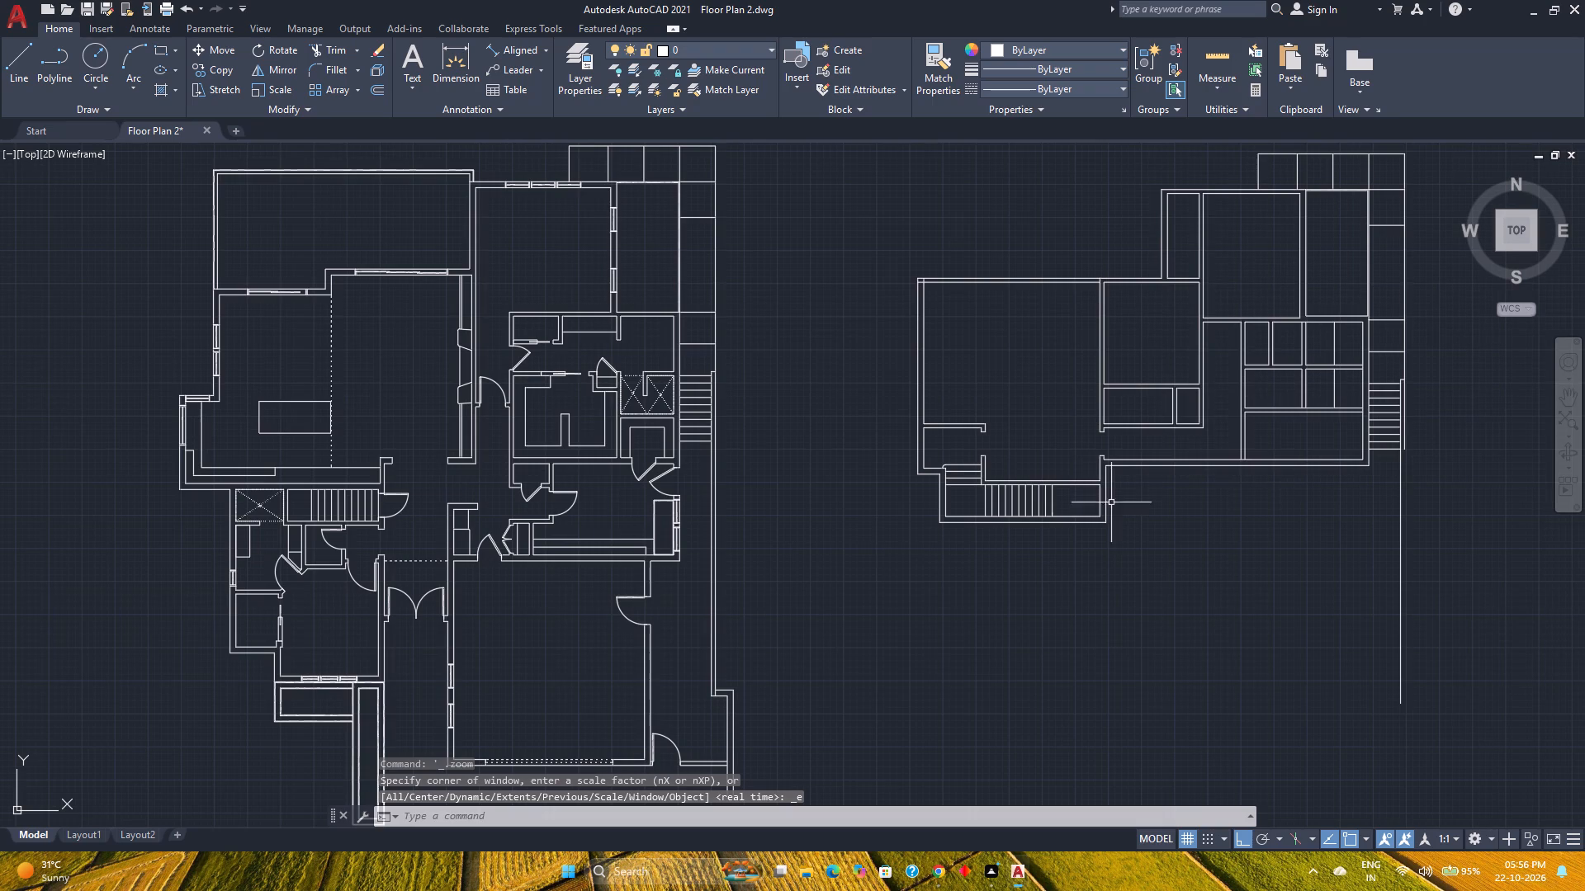
{"action": "scroll", "coordinate": [1259, 458], "scroll_direction": "up", "scroll_amount": 4}
{"action": "middle_click_drag", "start_coordinate": [1260, 457], "coordinate": [958, 529]}
{"action": "scroll", "coordinate": [958, 529], "scroll_direction": "up", "scroll_amount": 1}
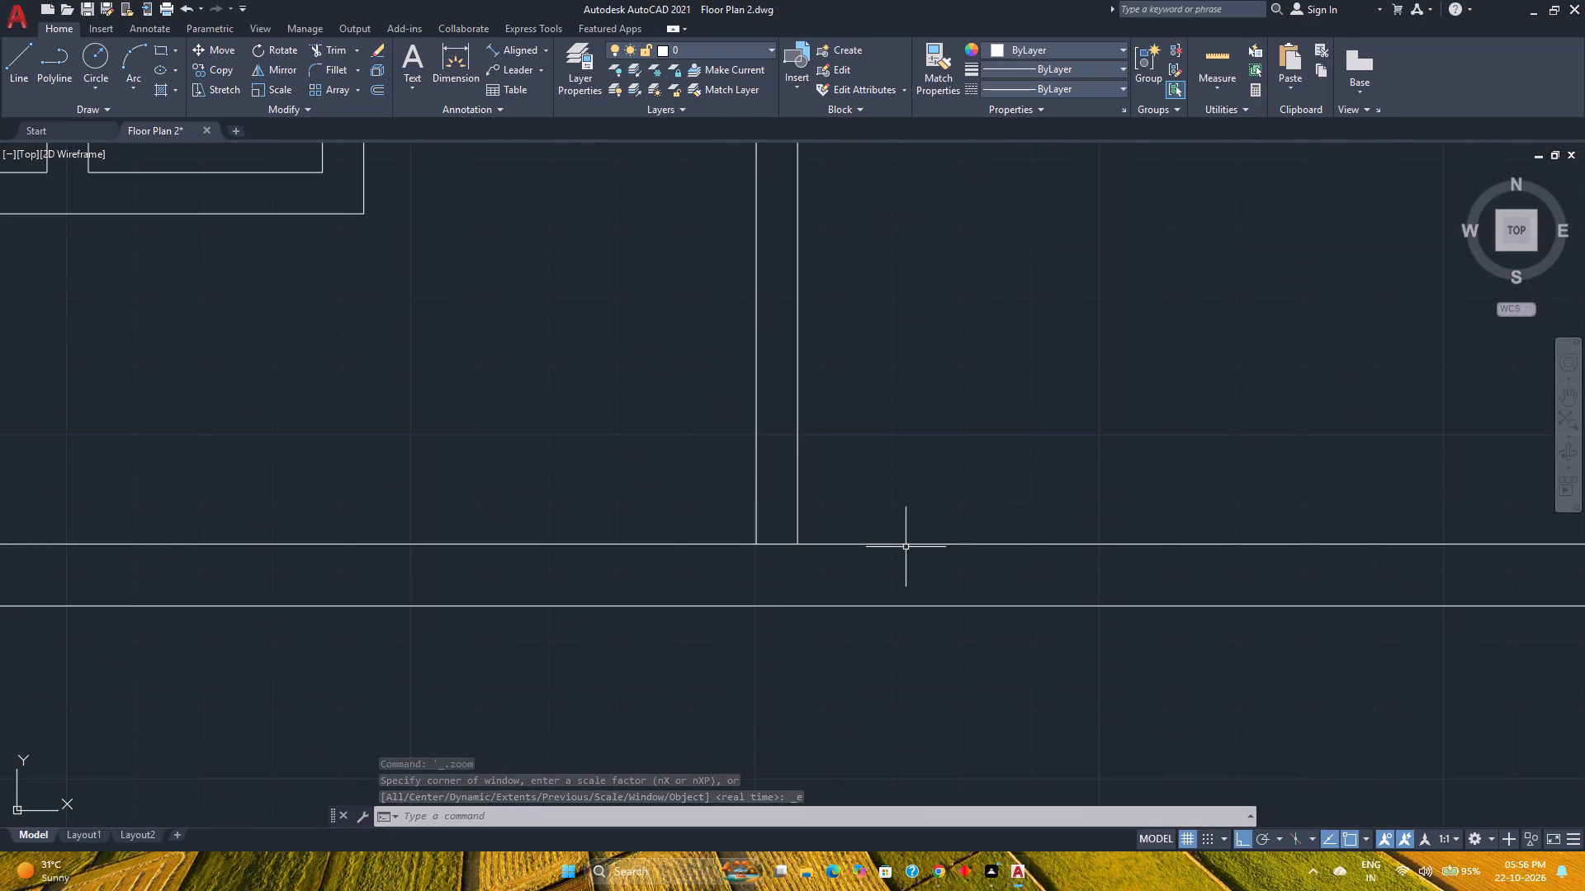
{"action": "type", "text": "tr"}
{"action": "key", "text": "Return"}
{"action": "scroll", "coordinate": [807, 553], "scroll_direction": "up", "scroll_amount": 2}
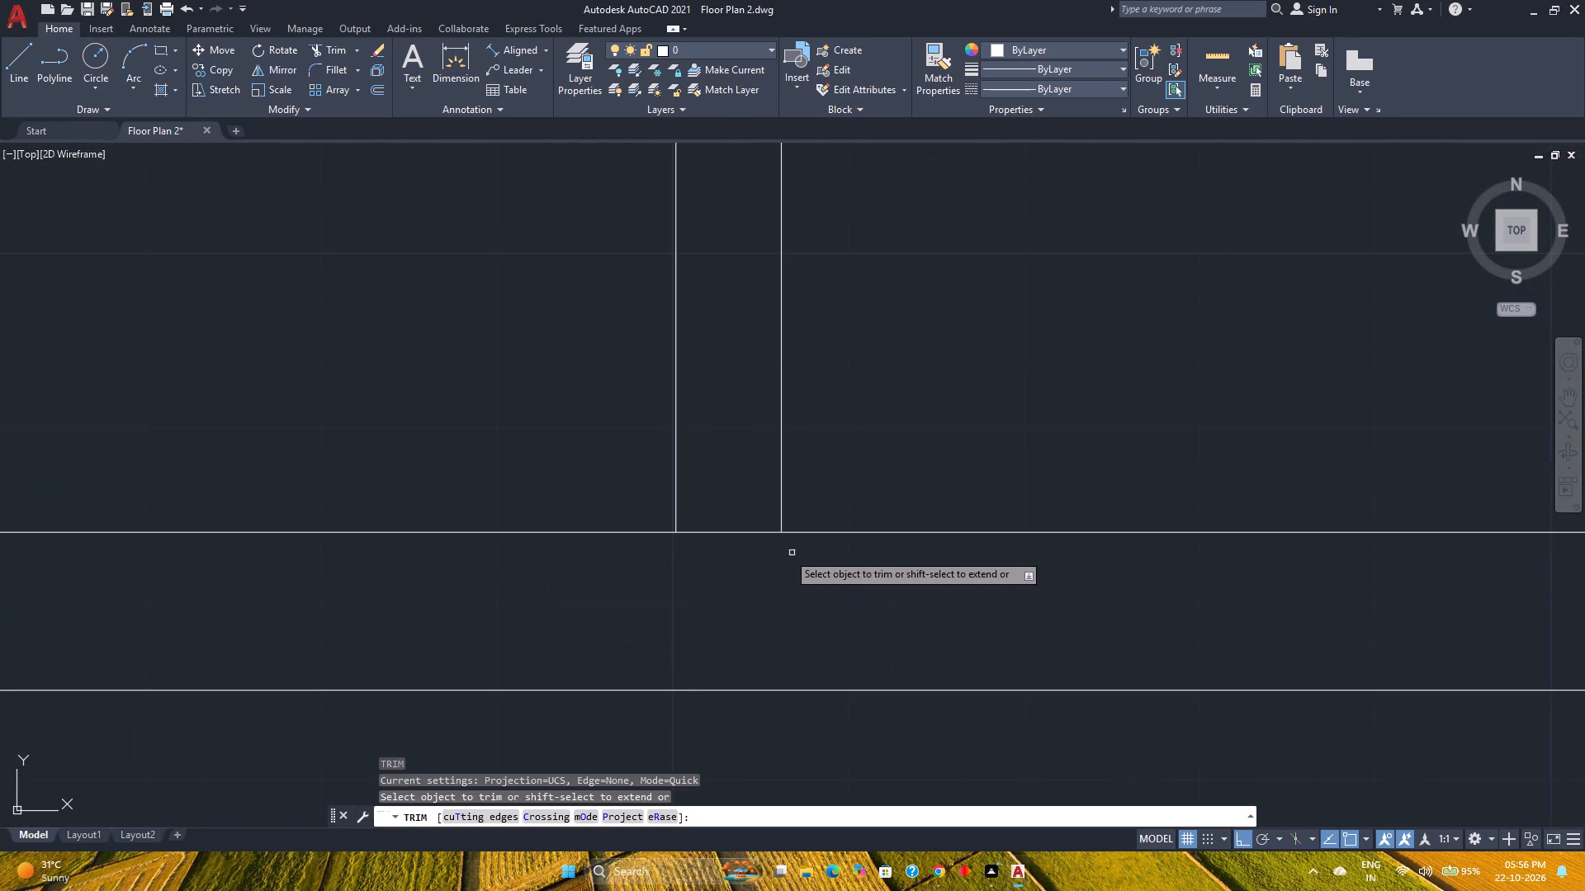
{"action": "left_click", "coordinate": [726, 515]}
{"action": "left_click", "coordinate": [720, 563]}
{"action": "key", "text": "Escape"}
Draw a short line across the 6" partition at the midpoint of the large southeast room's west wall.
{"action": "scroll", "coordinate": [717, 561], "scroll_direction": "down", "scroll_amount": 2}
{"action": "middle_click_drag", "start_coordinate": [717, 561], "coordinate": [731, 695]}
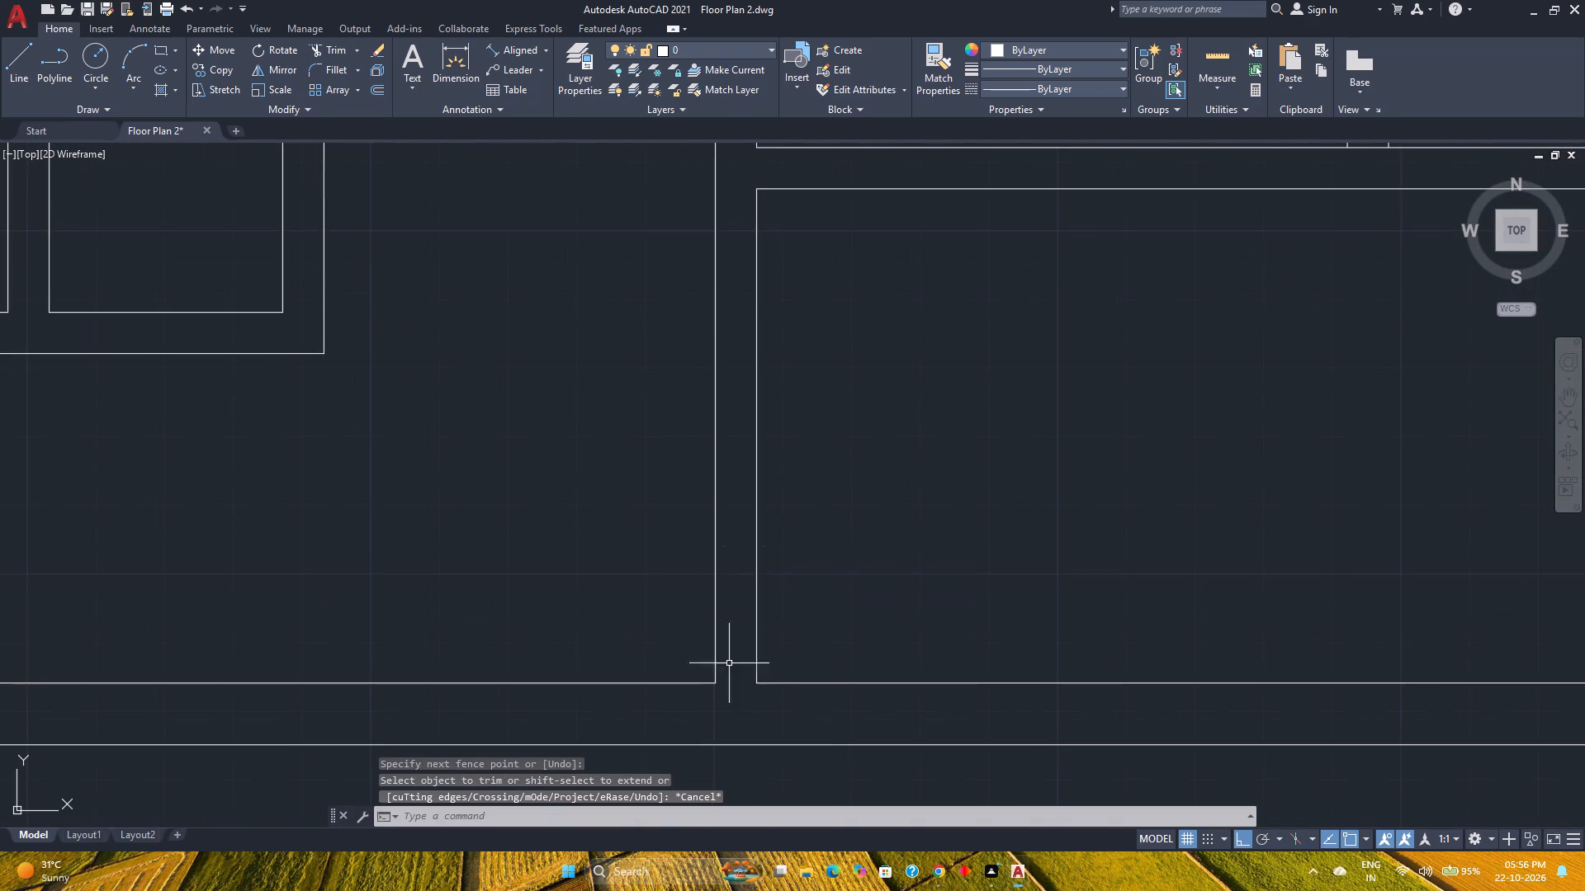
{"action": "left_click", "coordinate": [22, 54]}
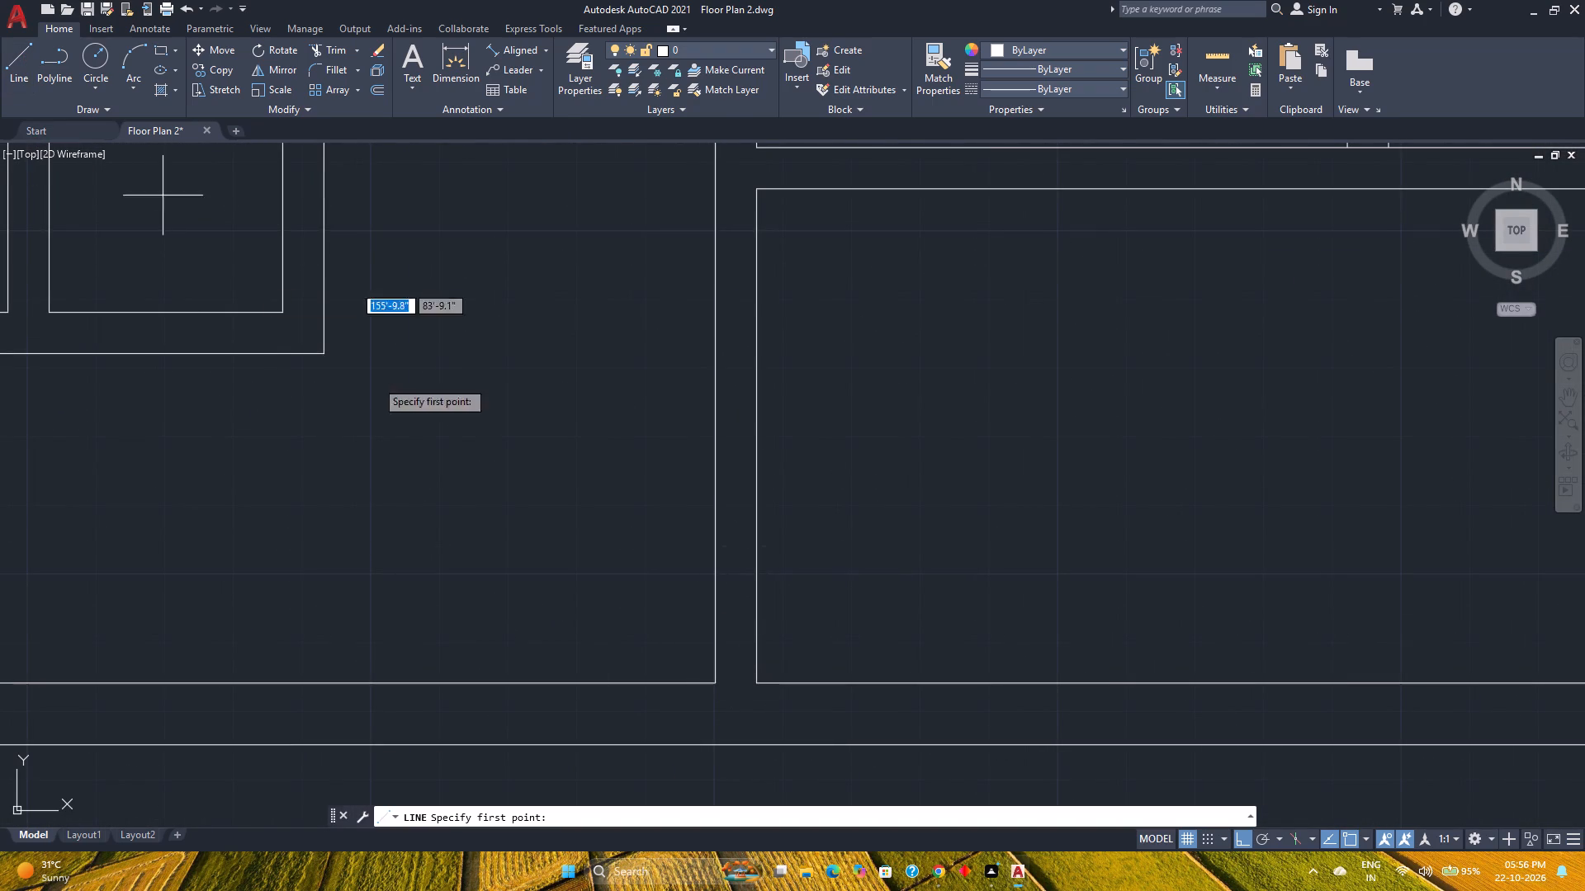
{"action": "left_click", "coordinate": [758, 441]}
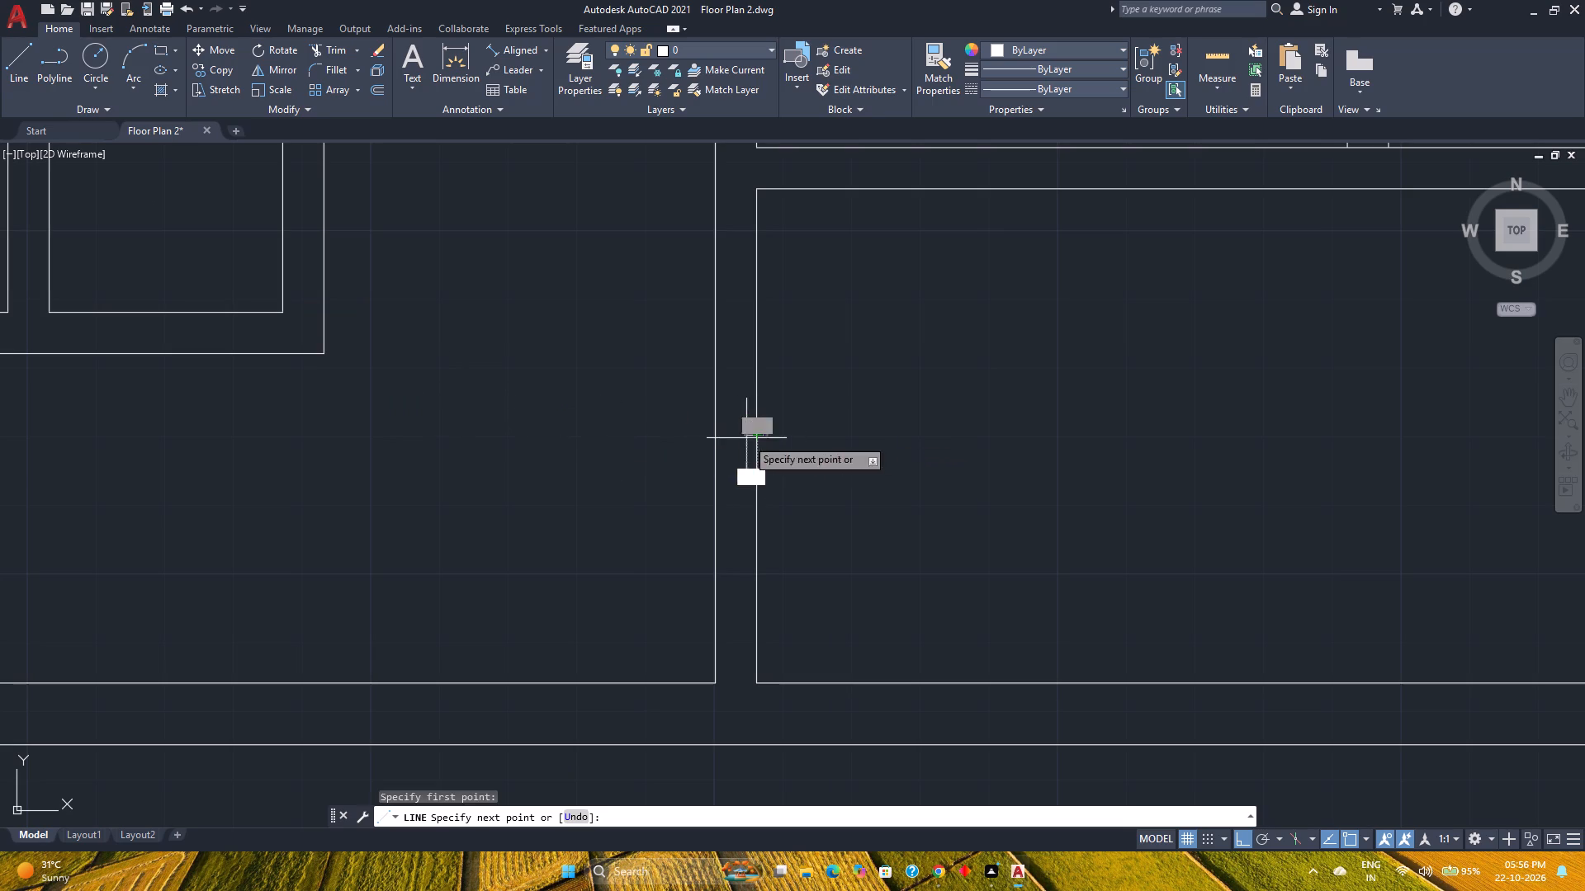
{"action": "left_click", "coordinate": [720, 438]}
{"action": "key", "text": "Escape"}
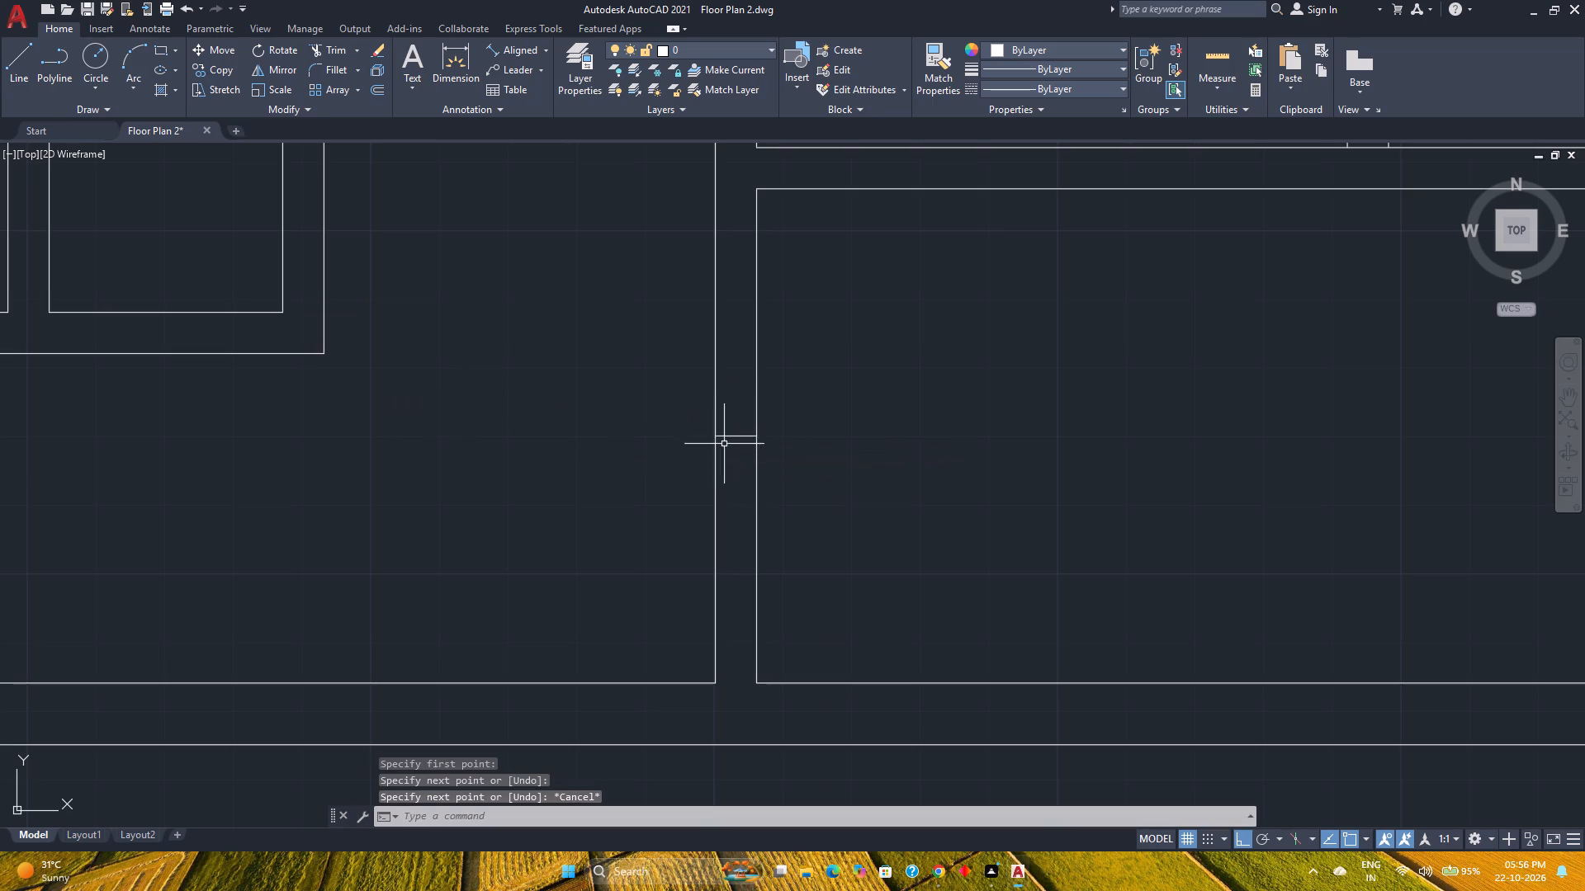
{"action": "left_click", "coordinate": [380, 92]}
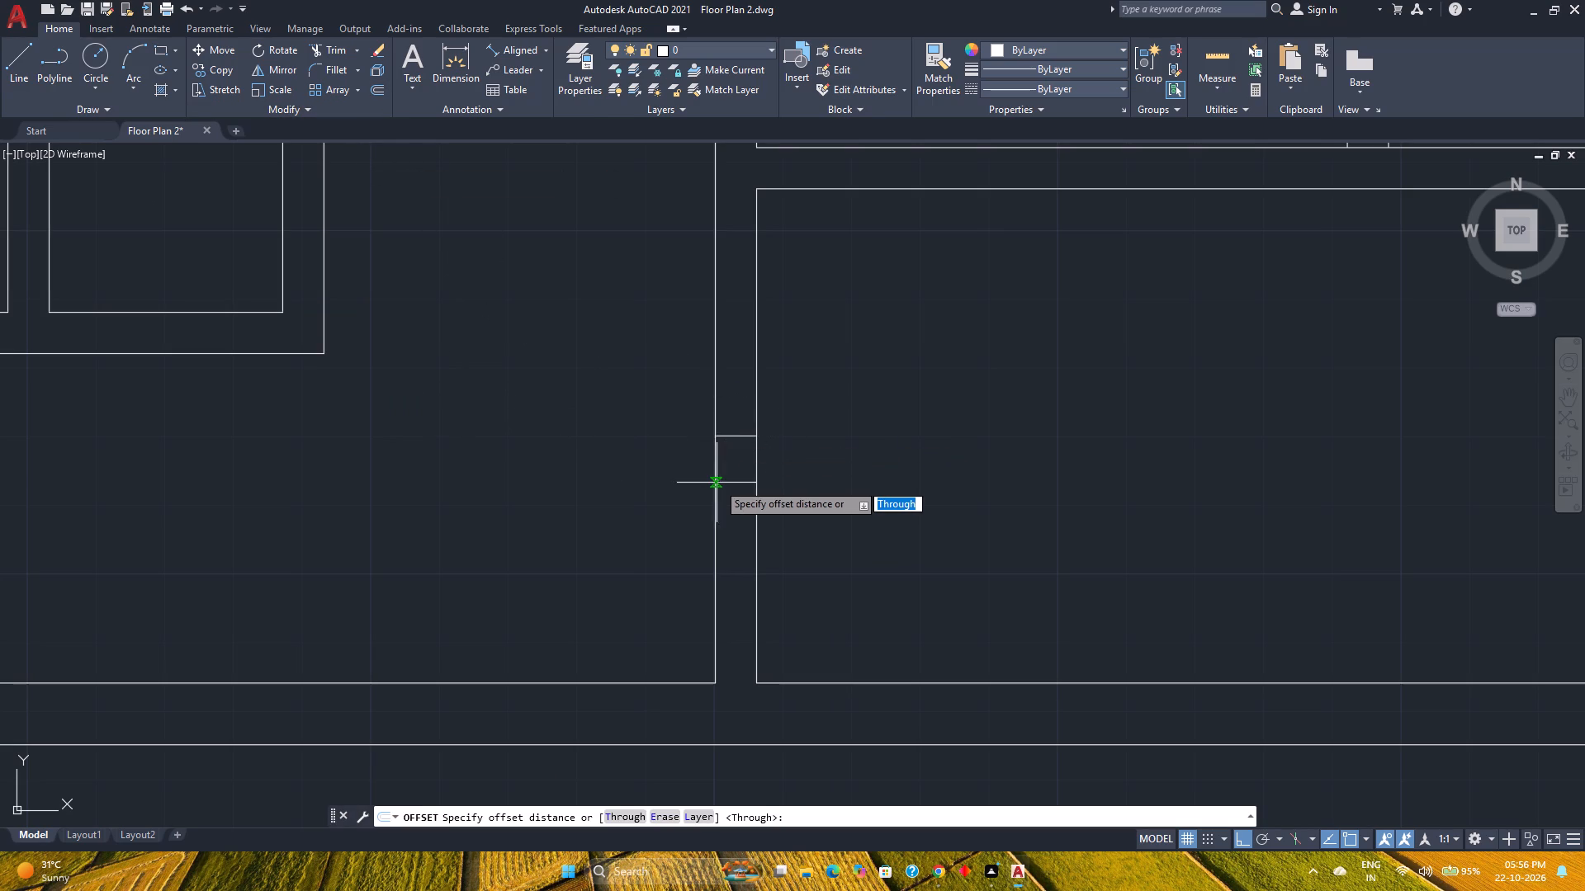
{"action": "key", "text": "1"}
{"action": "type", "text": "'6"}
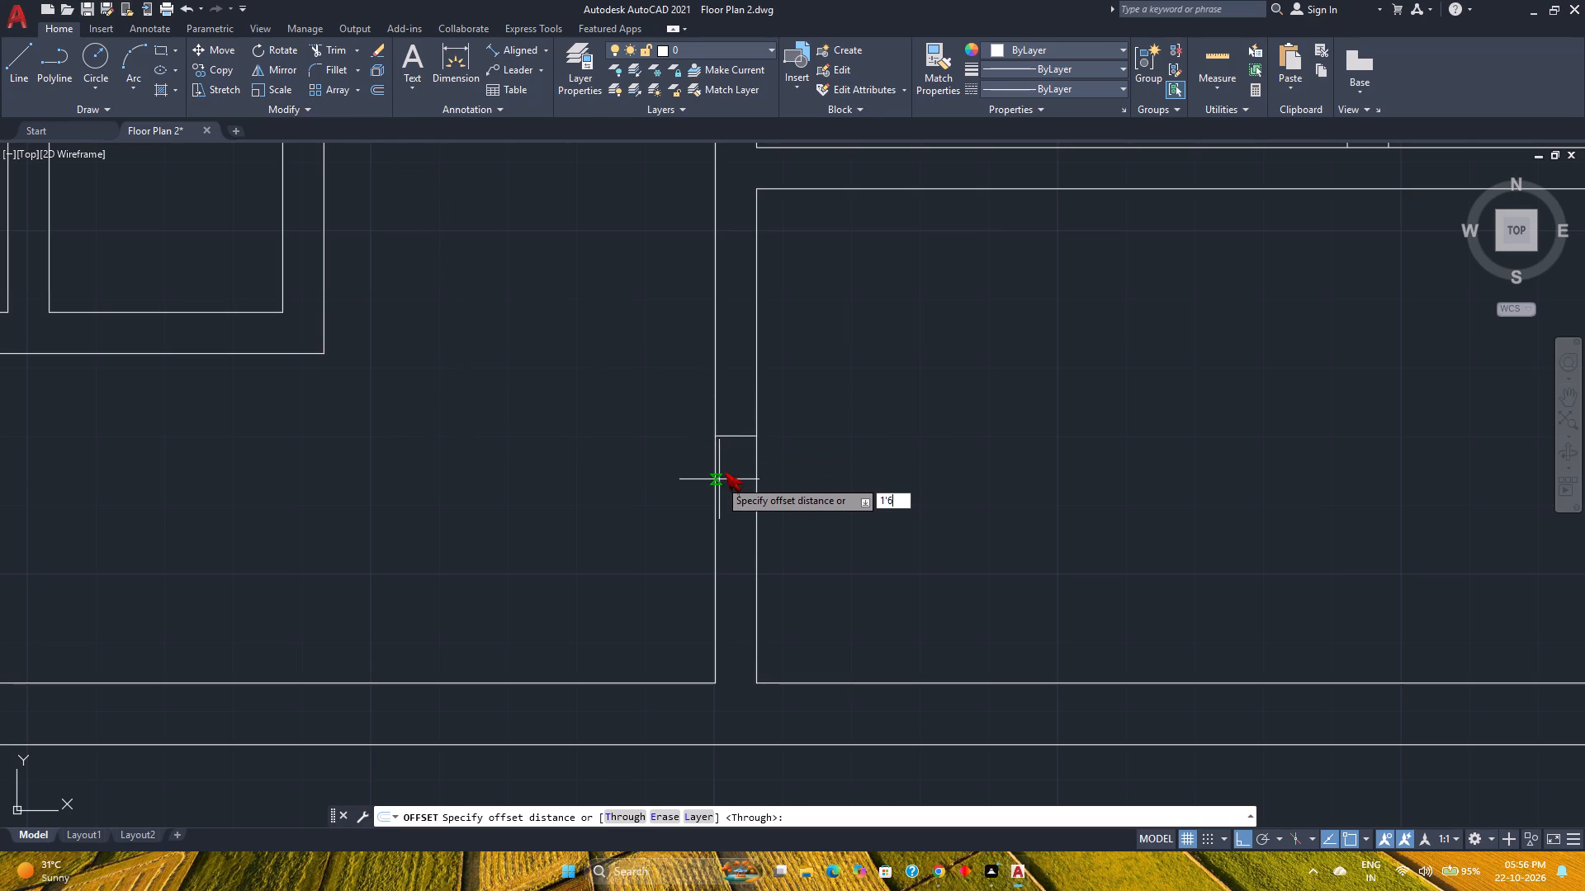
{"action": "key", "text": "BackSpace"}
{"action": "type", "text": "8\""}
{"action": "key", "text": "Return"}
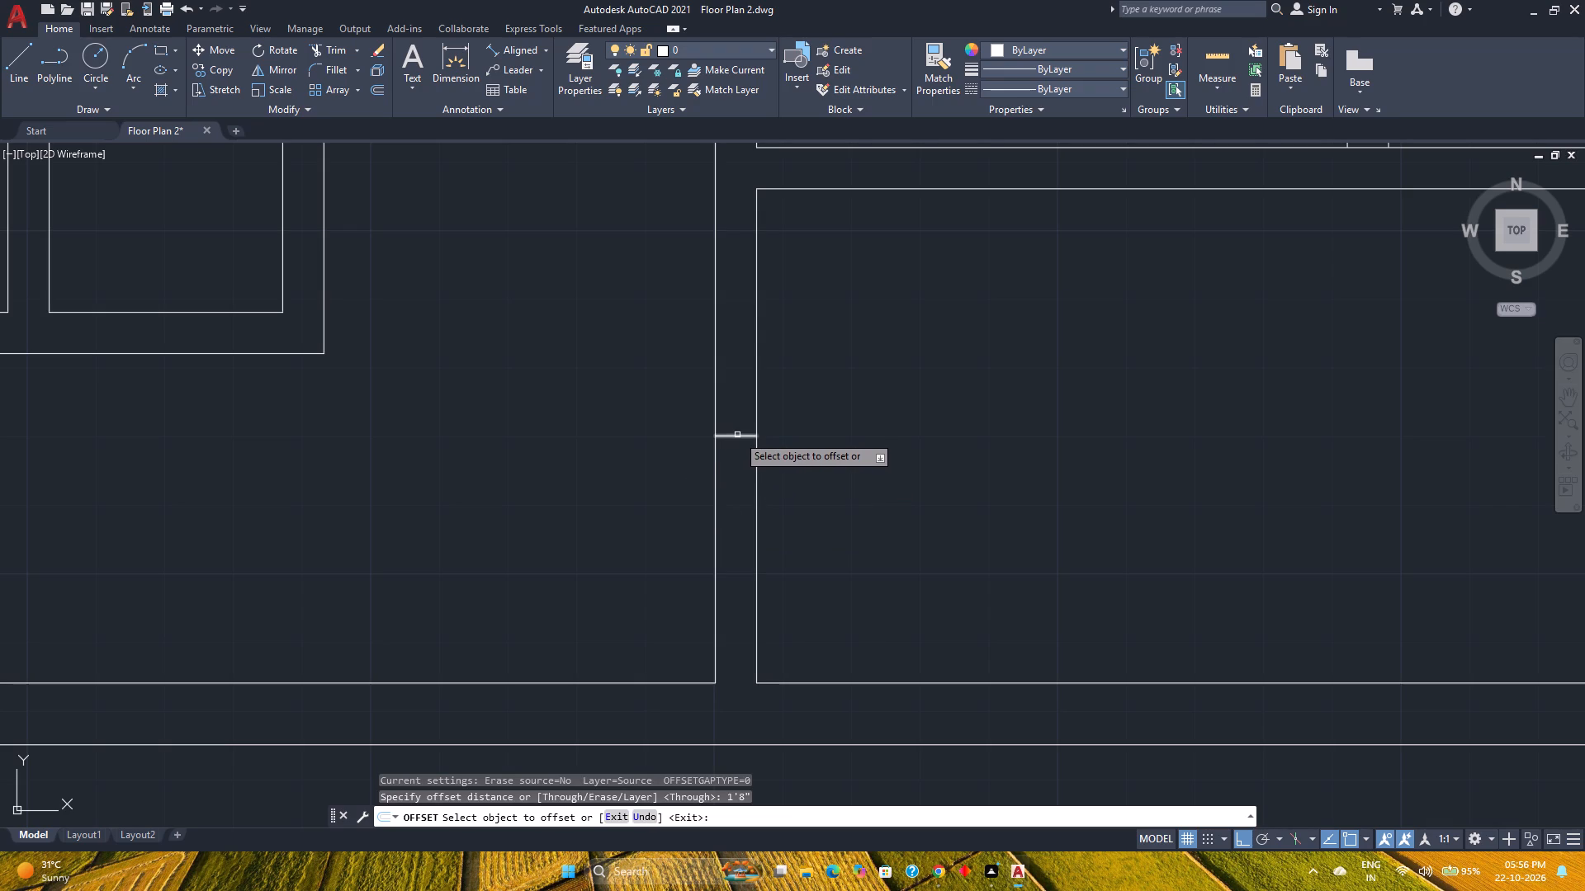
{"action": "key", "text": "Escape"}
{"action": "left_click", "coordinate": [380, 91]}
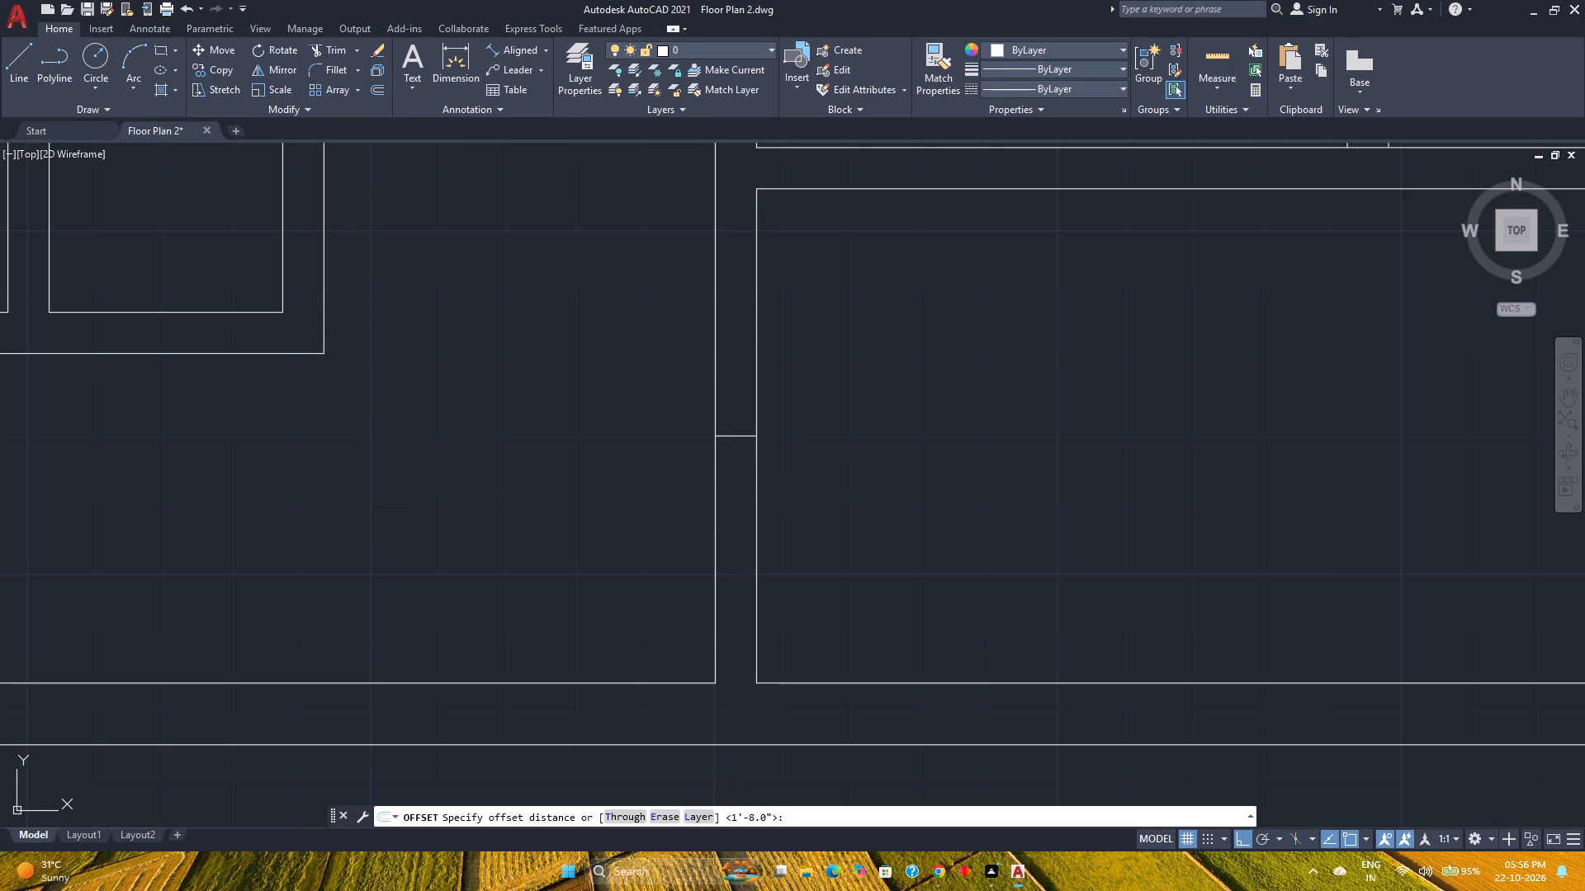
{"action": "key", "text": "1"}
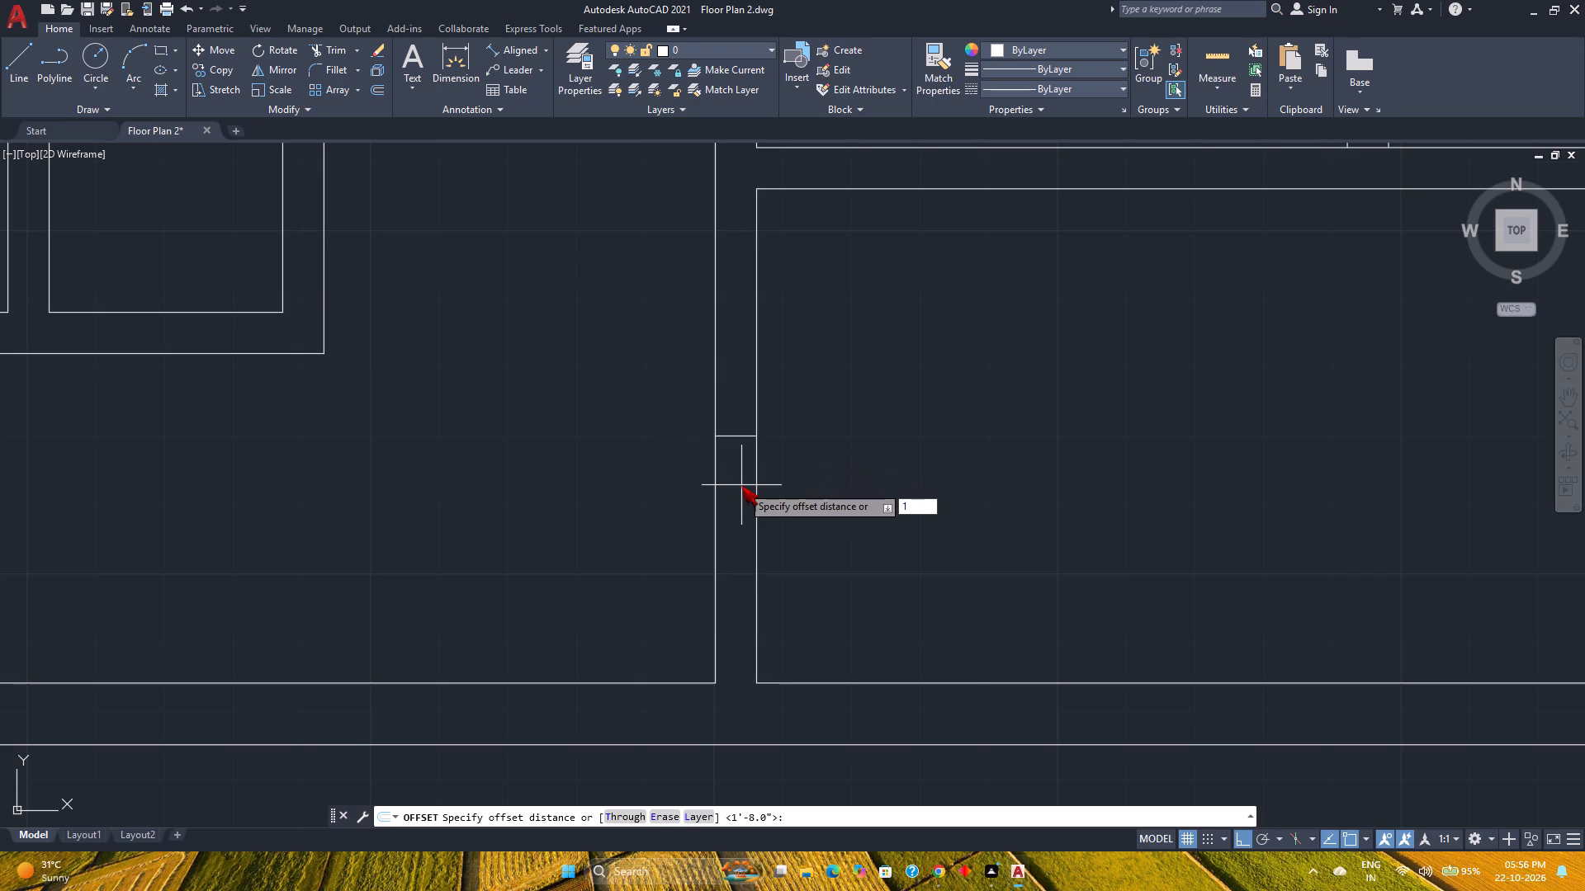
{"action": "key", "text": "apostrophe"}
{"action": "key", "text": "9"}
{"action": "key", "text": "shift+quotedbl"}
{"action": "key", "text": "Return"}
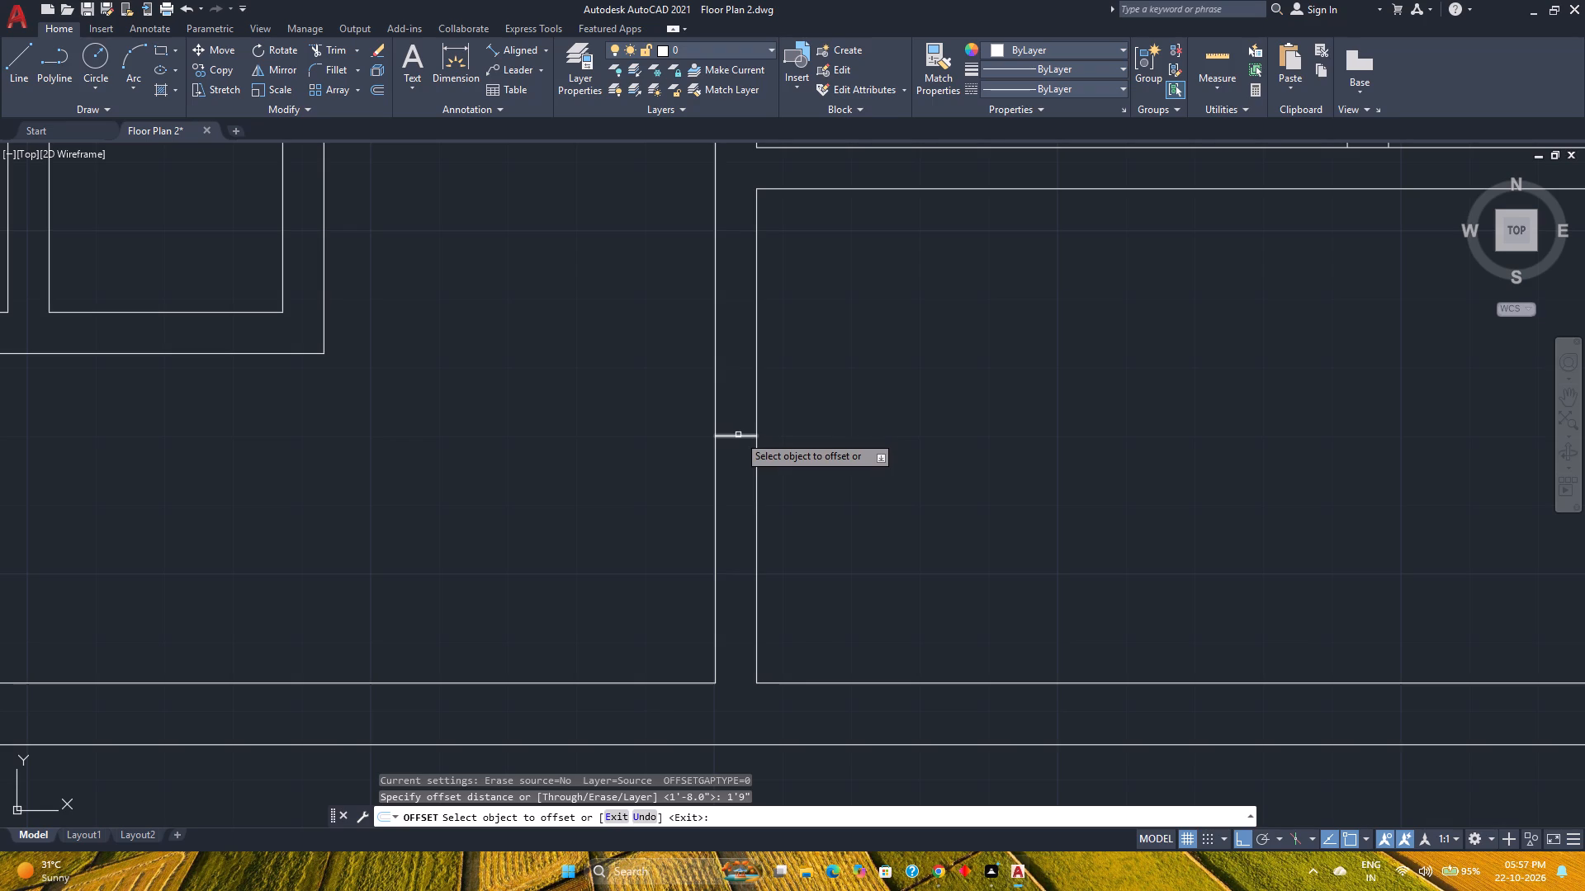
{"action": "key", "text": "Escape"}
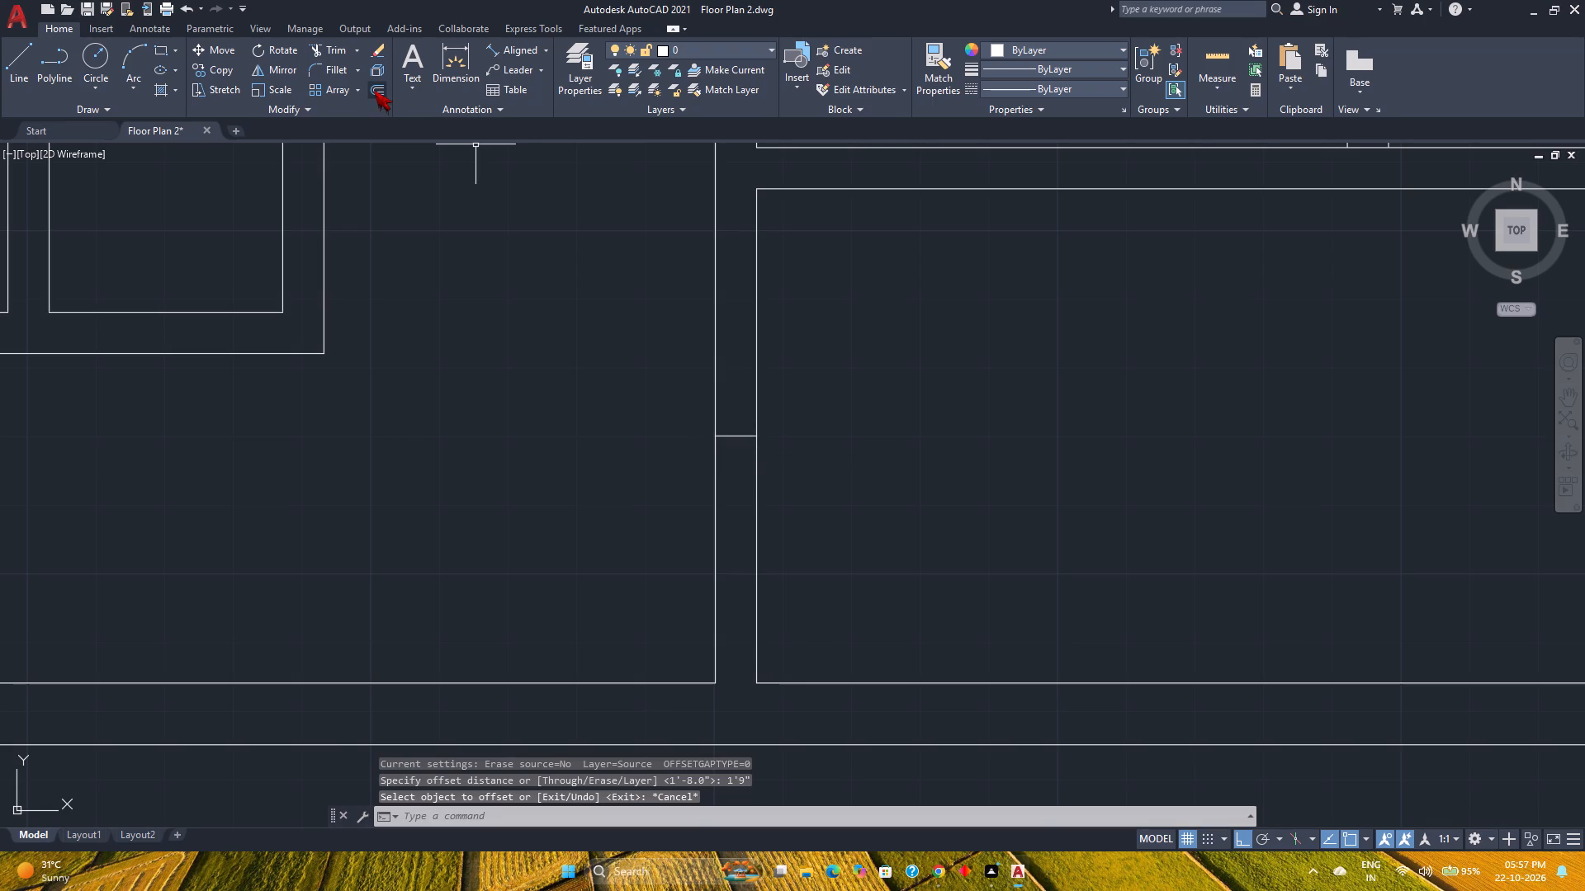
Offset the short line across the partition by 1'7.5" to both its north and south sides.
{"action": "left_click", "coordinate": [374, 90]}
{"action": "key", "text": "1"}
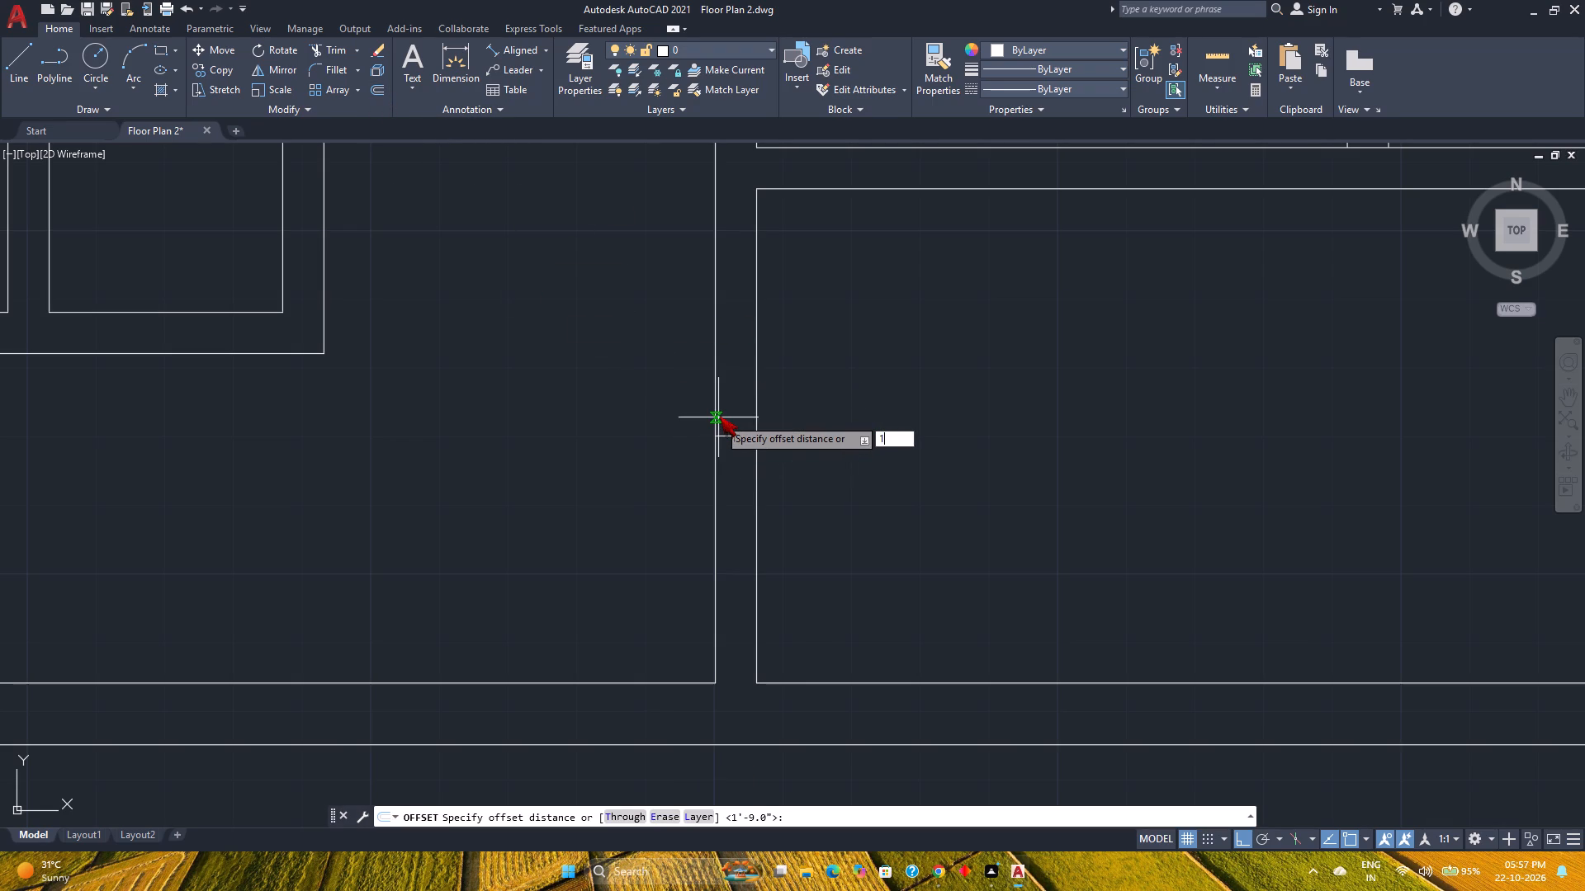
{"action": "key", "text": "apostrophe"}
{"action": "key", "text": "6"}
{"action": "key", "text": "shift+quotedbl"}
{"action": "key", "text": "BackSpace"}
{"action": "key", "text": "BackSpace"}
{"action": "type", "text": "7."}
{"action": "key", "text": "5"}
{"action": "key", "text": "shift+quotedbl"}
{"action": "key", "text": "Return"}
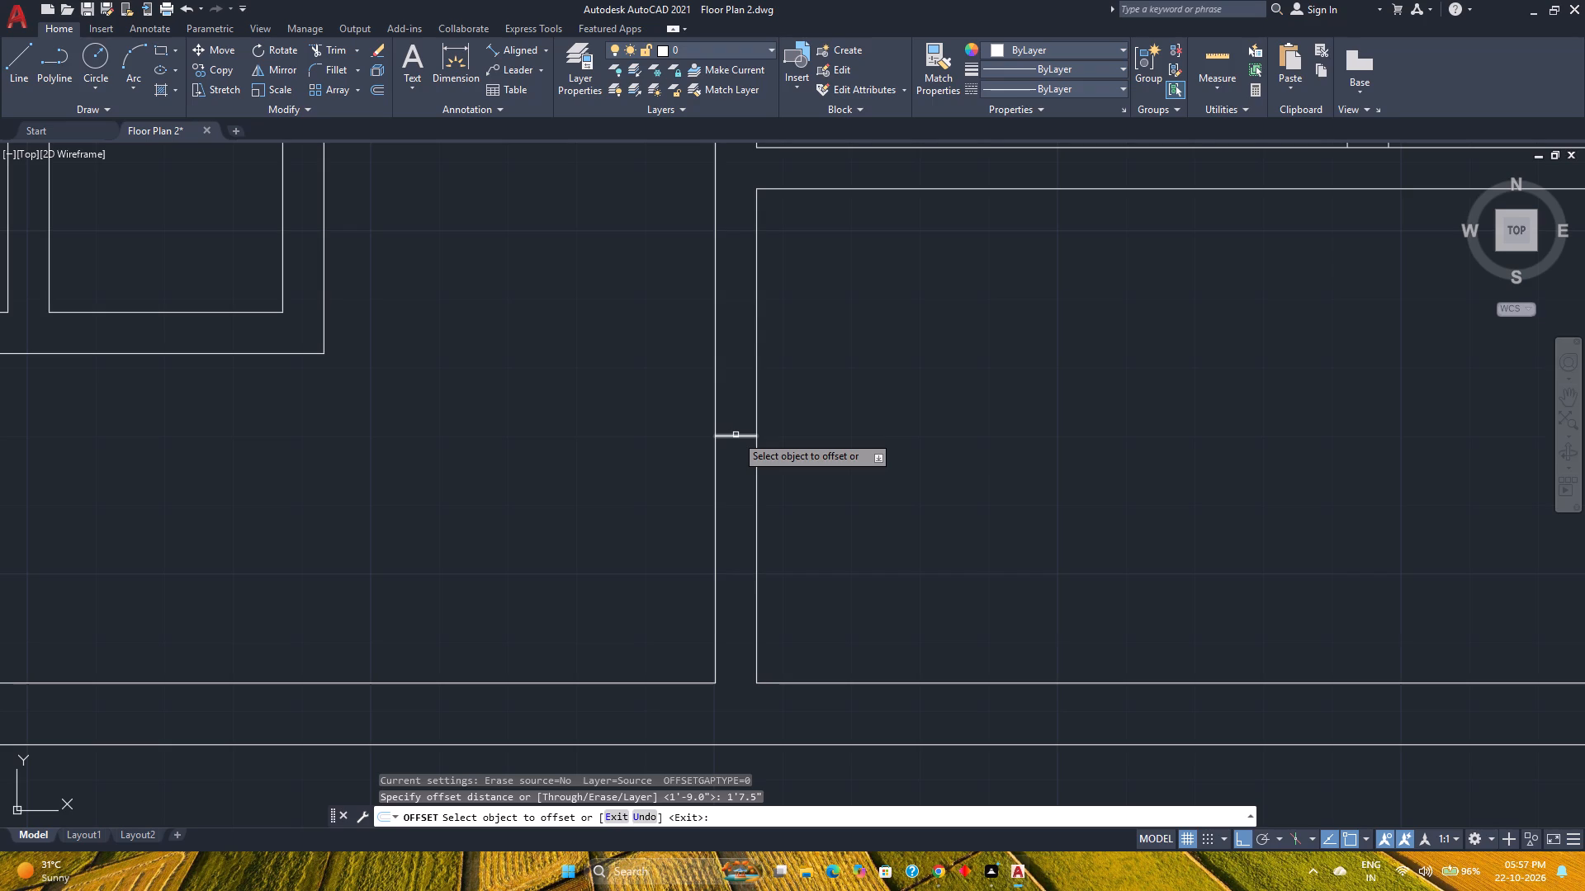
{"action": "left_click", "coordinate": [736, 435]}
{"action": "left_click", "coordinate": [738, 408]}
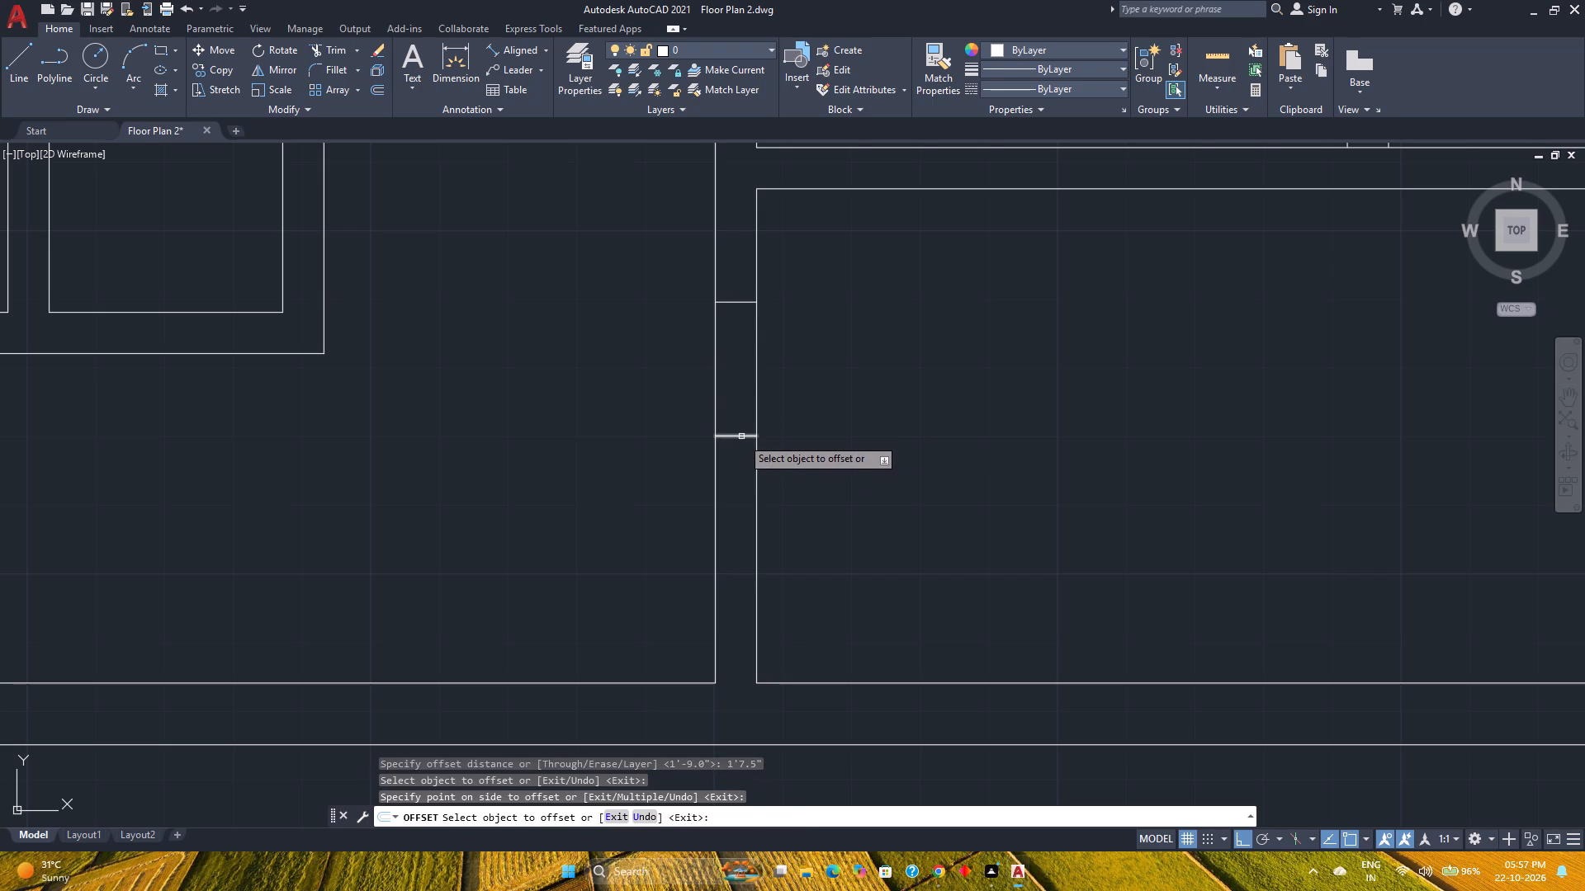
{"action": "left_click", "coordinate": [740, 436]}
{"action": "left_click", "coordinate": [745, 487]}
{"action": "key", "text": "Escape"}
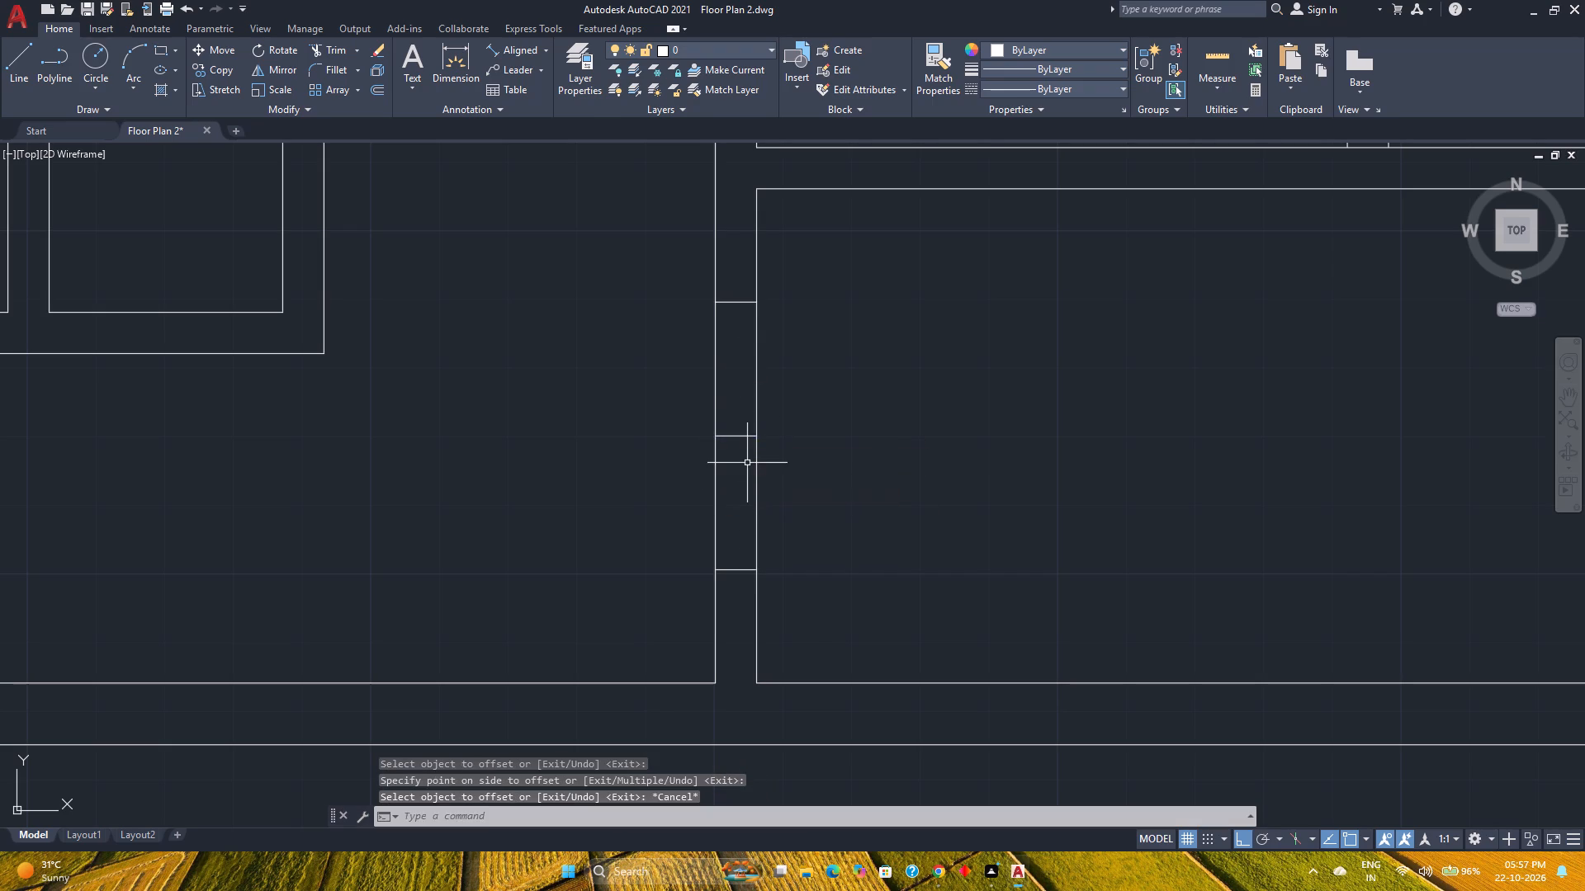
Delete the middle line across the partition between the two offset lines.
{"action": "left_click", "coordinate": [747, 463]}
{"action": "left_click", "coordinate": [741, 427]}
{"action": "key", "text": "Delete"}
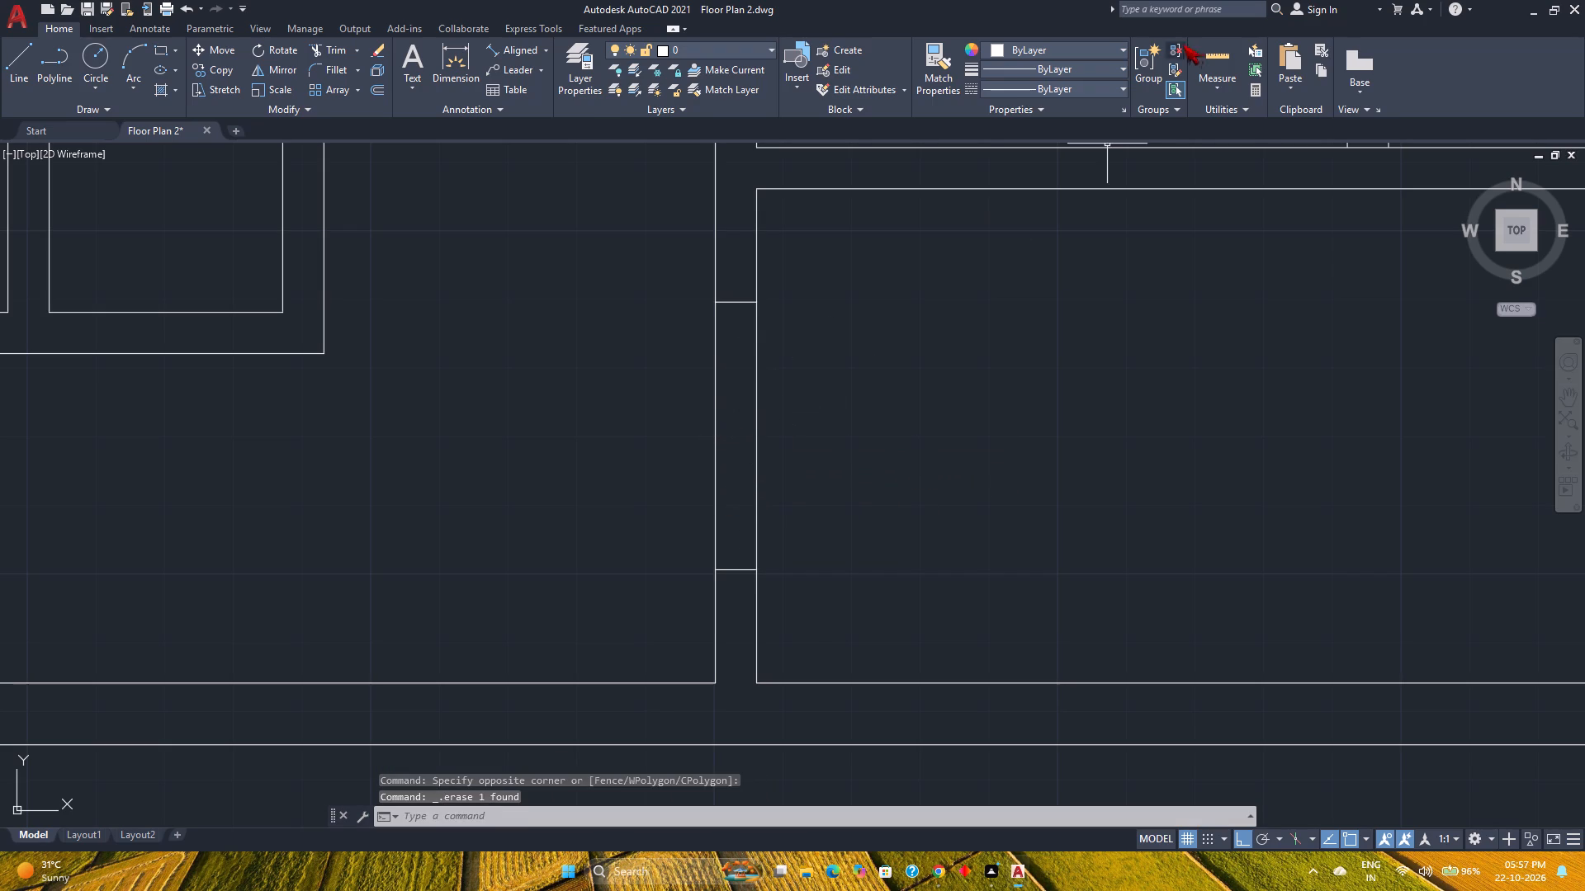
Measure the opening between the two offset lines in the partition.
{"action": "left_click", "coordinate": [1205, 45]}
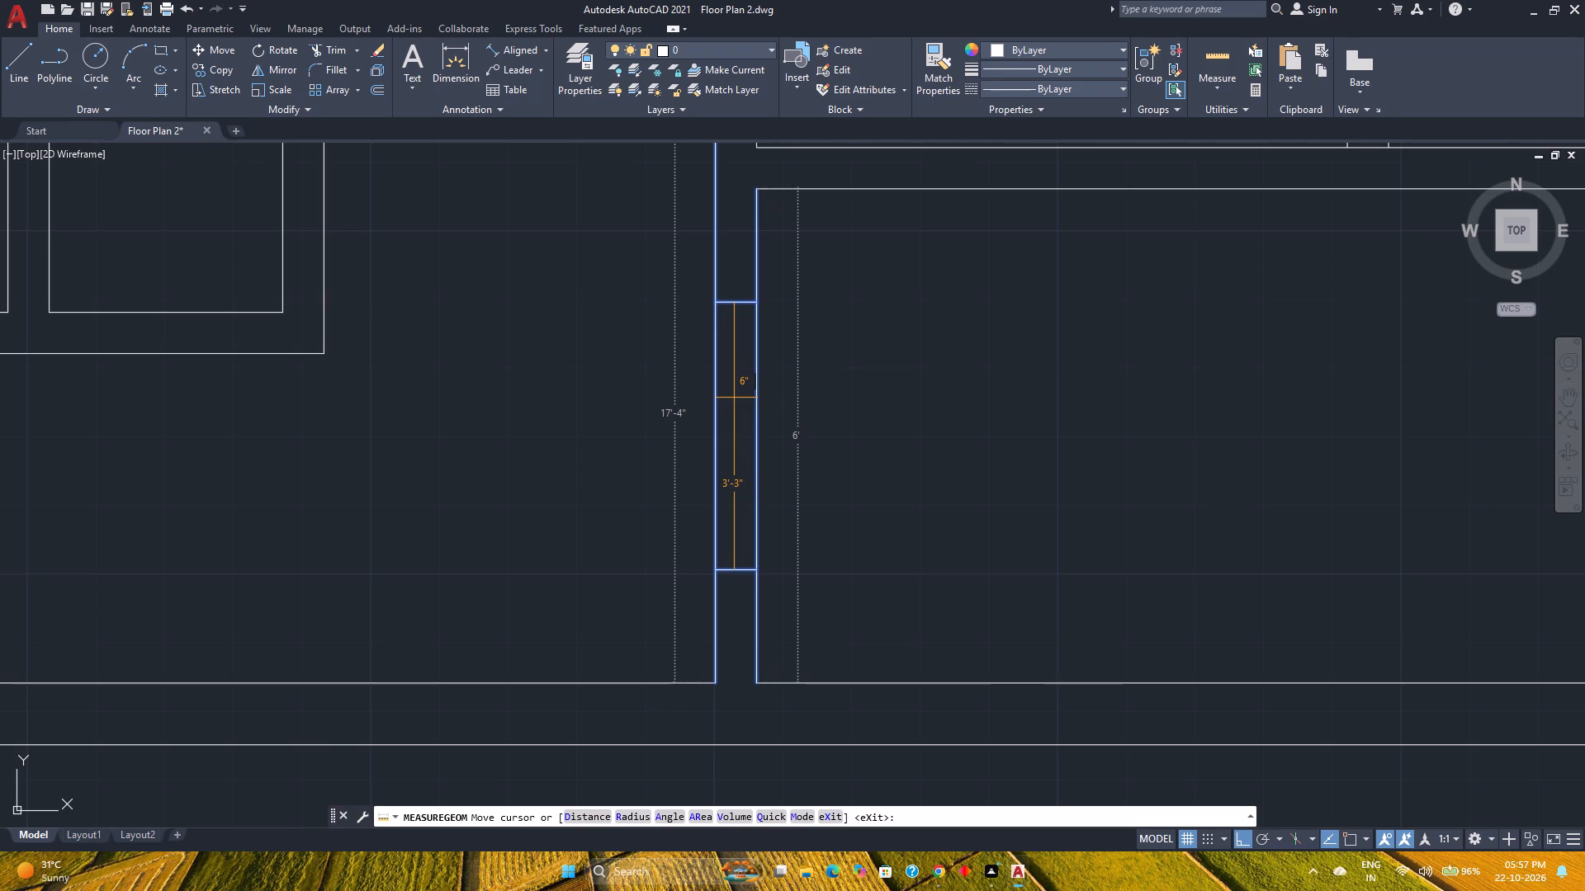
{"action": "key", "text": "ctrl+z"}
{"action": "key", "text": "Escape"}
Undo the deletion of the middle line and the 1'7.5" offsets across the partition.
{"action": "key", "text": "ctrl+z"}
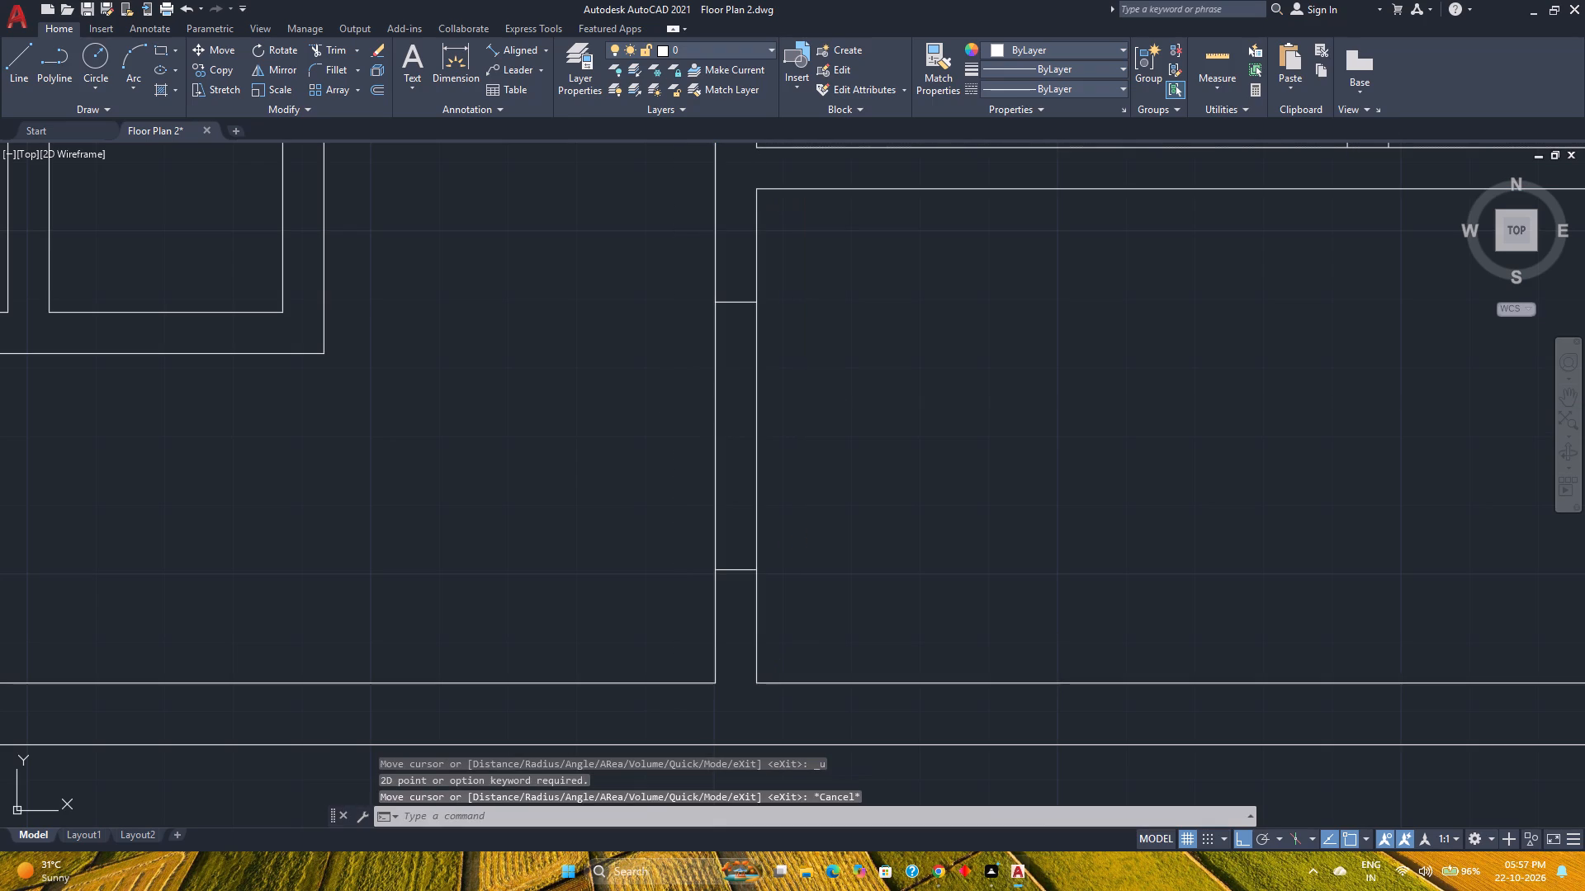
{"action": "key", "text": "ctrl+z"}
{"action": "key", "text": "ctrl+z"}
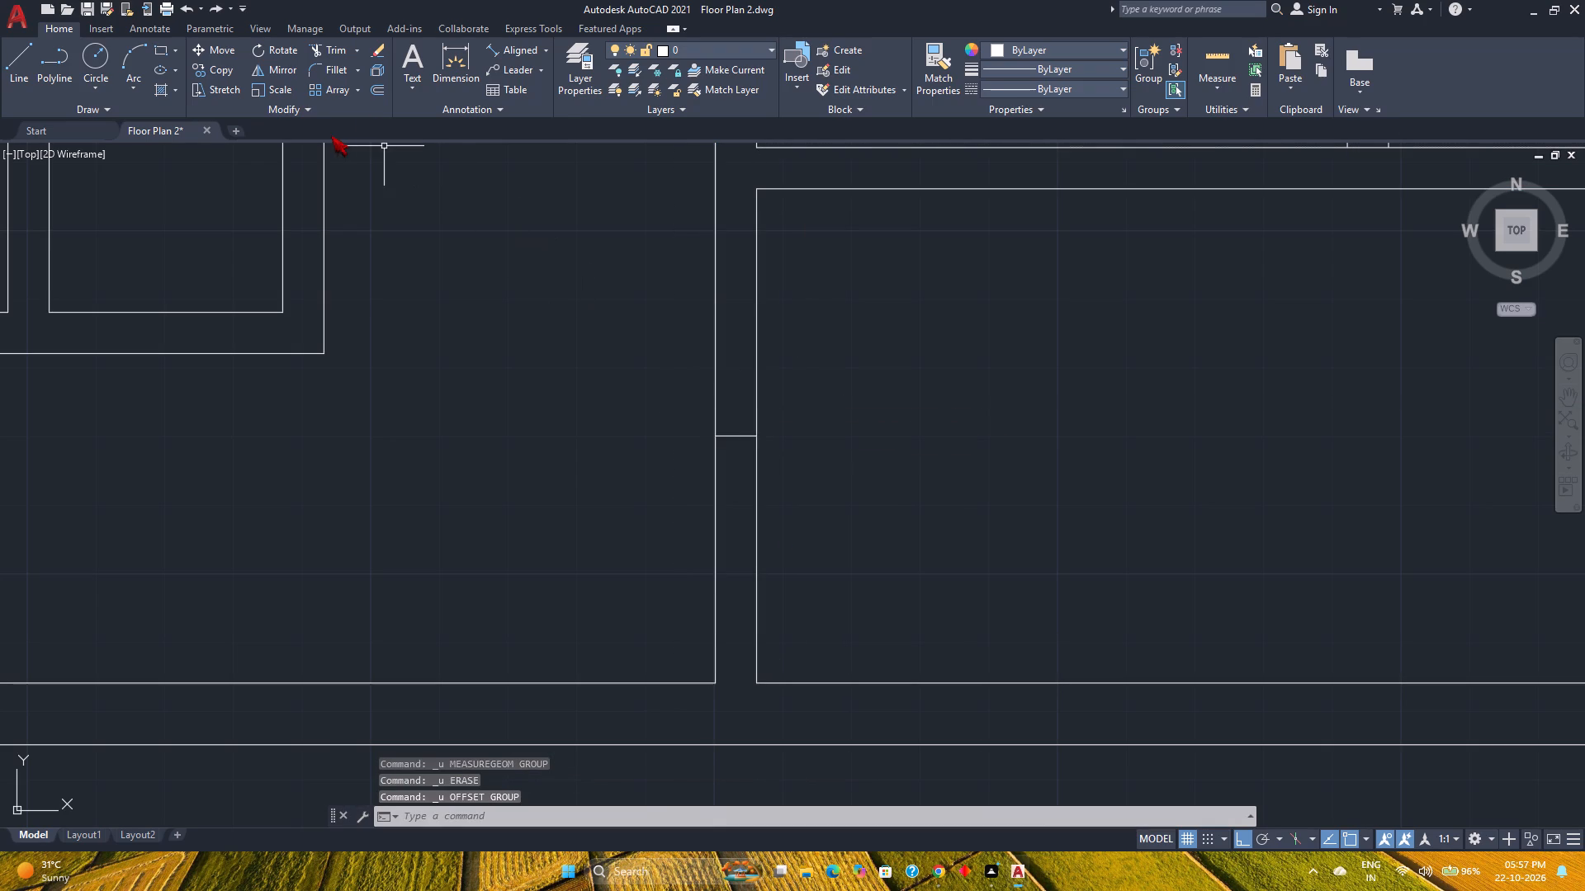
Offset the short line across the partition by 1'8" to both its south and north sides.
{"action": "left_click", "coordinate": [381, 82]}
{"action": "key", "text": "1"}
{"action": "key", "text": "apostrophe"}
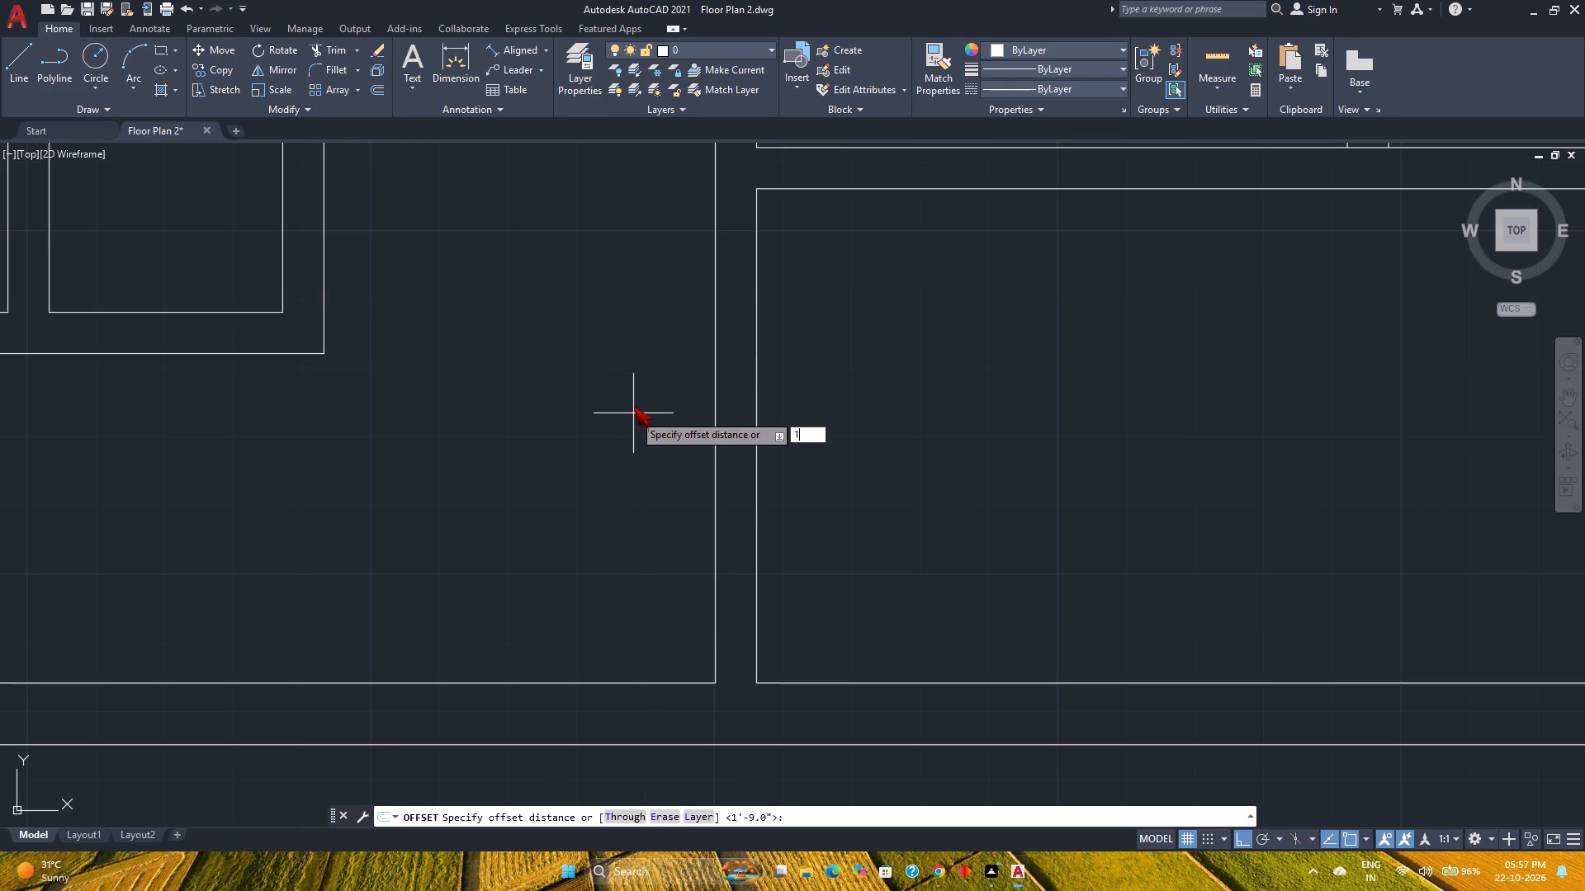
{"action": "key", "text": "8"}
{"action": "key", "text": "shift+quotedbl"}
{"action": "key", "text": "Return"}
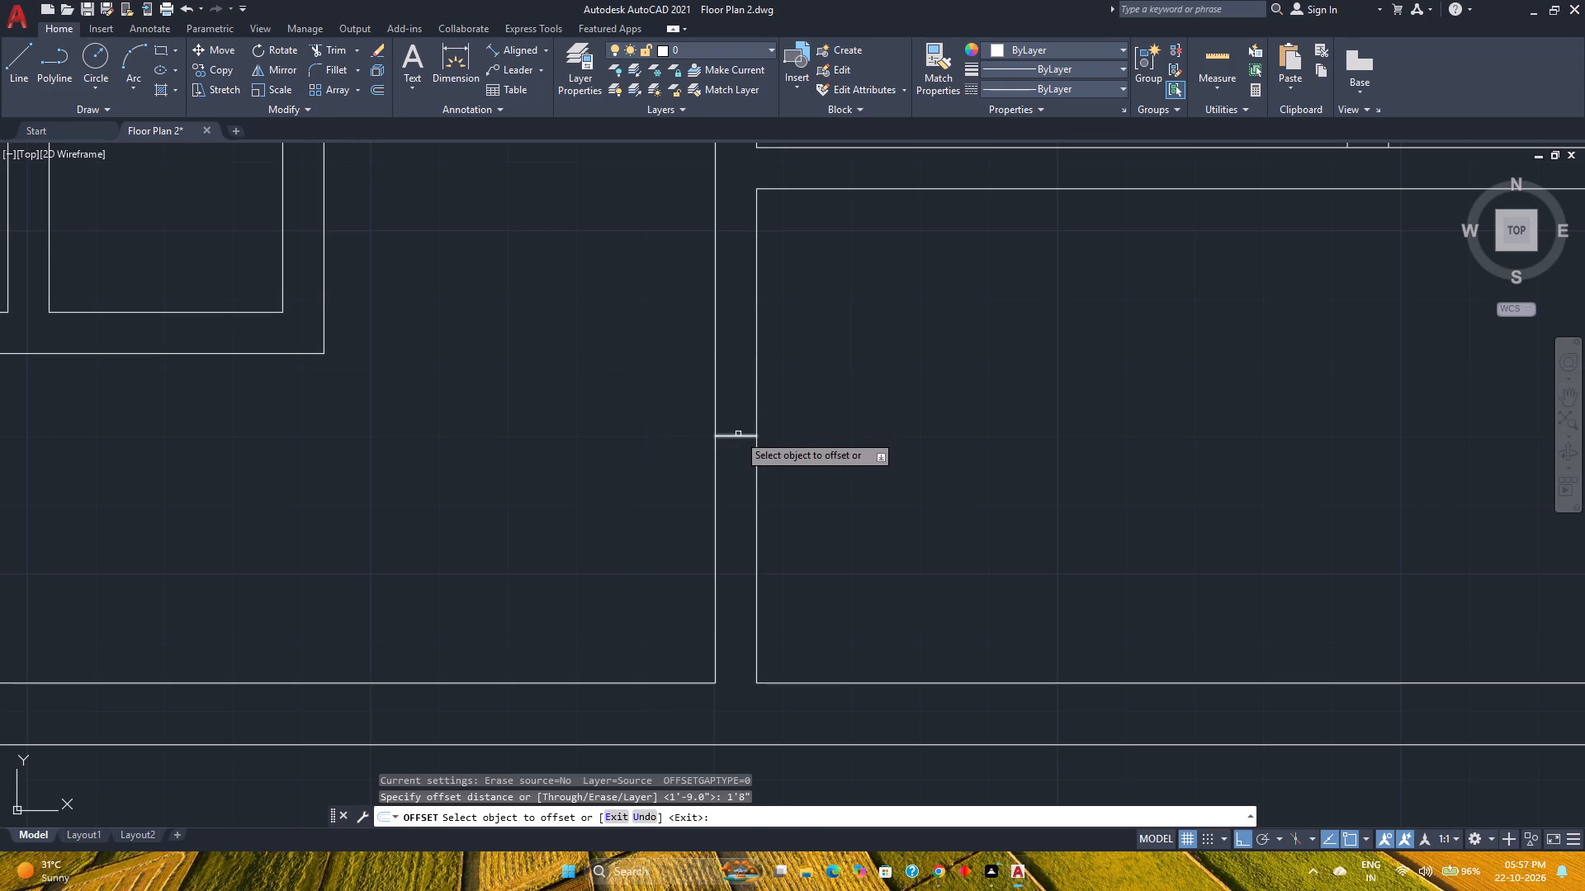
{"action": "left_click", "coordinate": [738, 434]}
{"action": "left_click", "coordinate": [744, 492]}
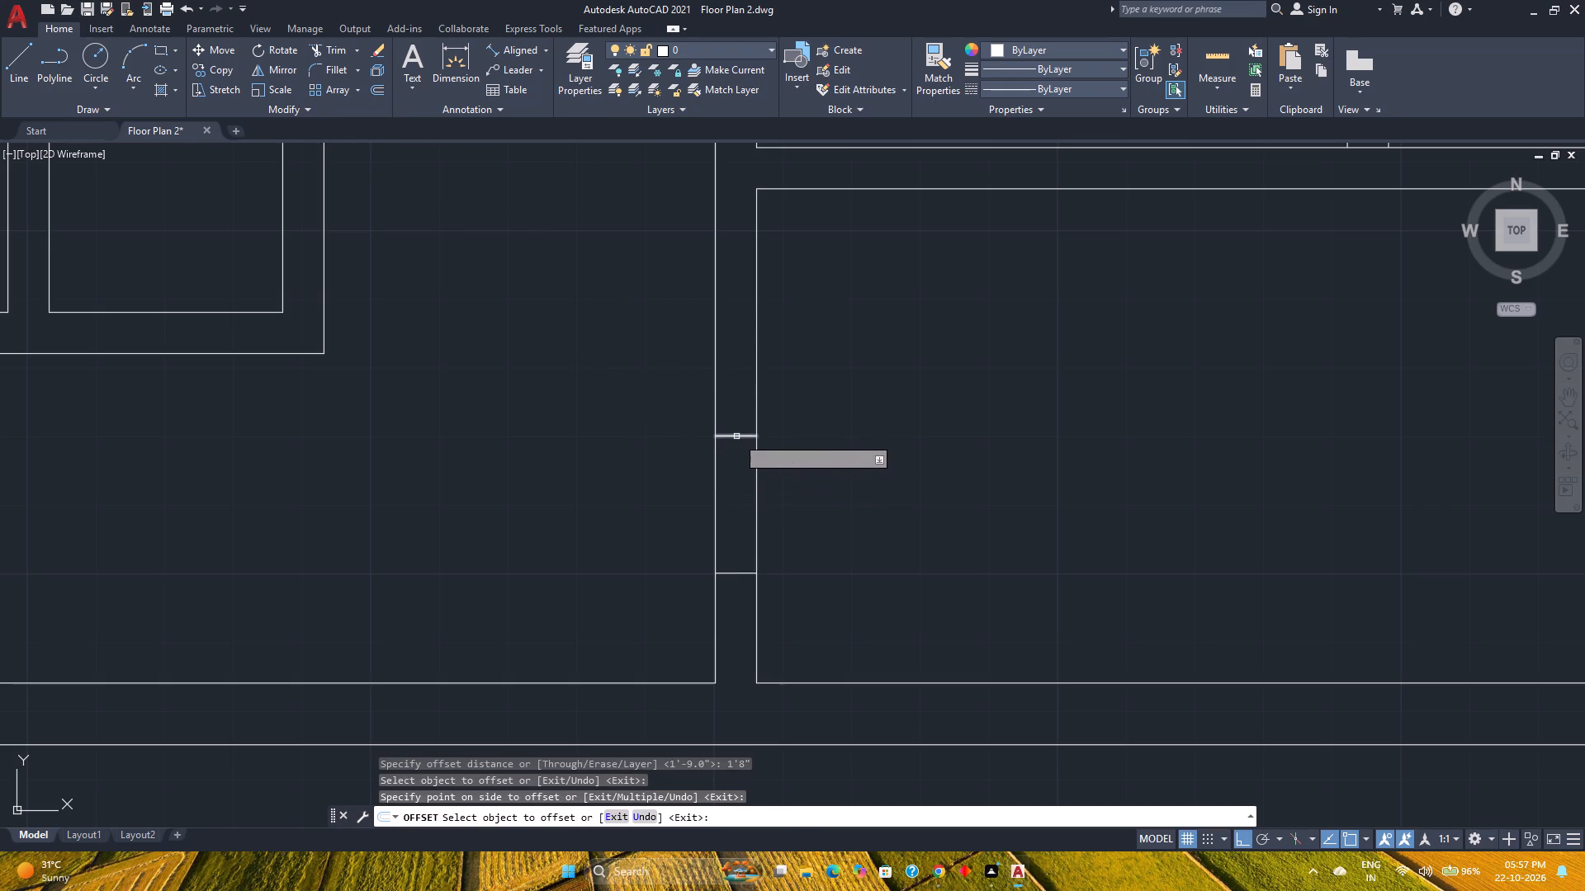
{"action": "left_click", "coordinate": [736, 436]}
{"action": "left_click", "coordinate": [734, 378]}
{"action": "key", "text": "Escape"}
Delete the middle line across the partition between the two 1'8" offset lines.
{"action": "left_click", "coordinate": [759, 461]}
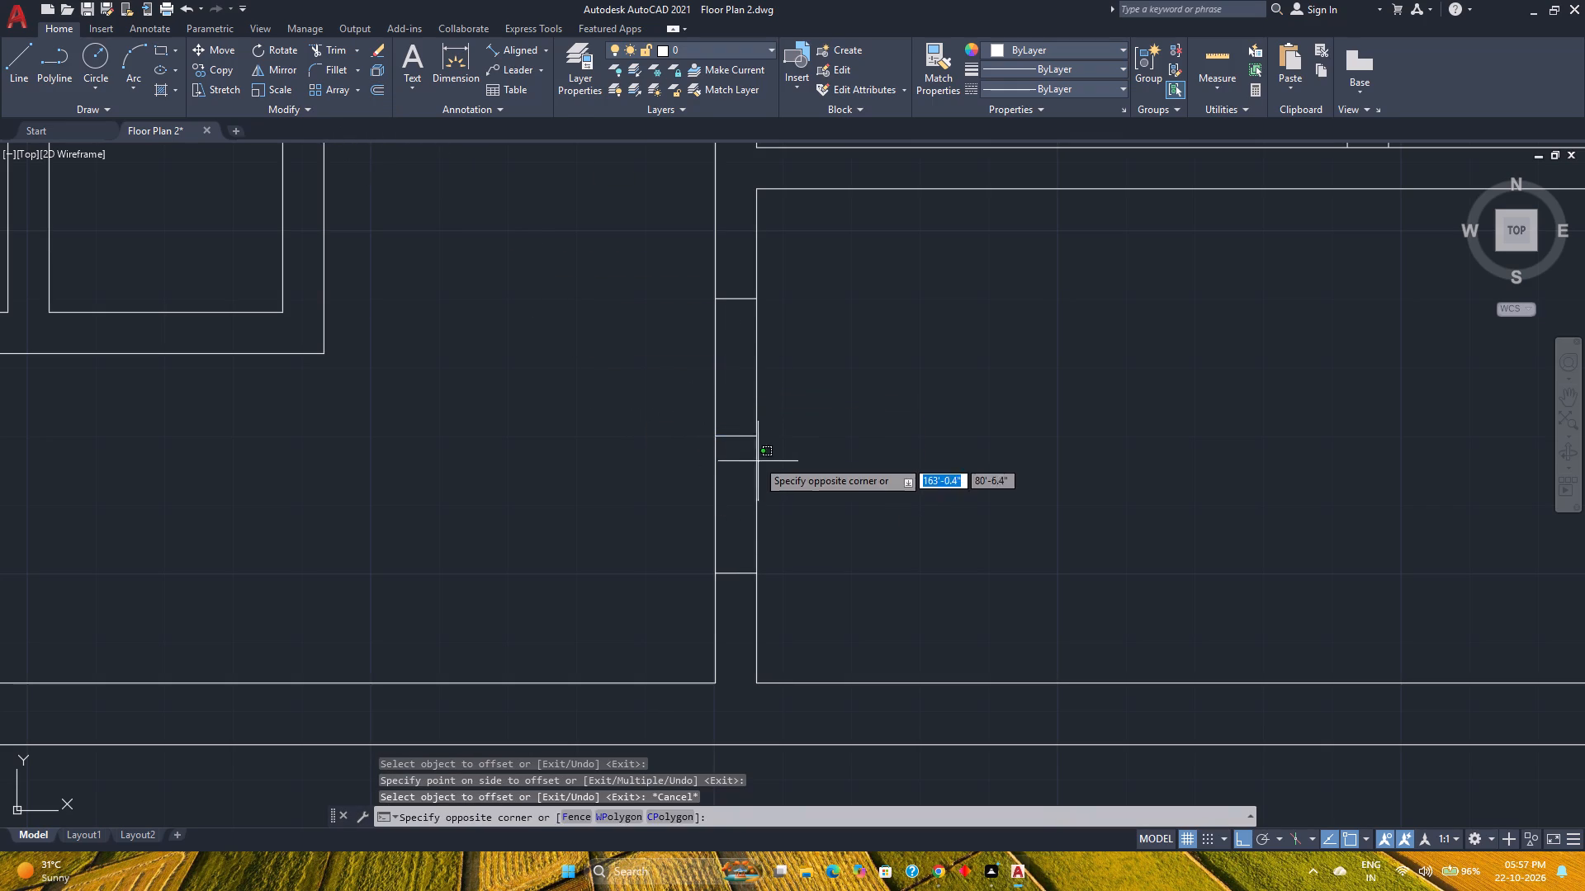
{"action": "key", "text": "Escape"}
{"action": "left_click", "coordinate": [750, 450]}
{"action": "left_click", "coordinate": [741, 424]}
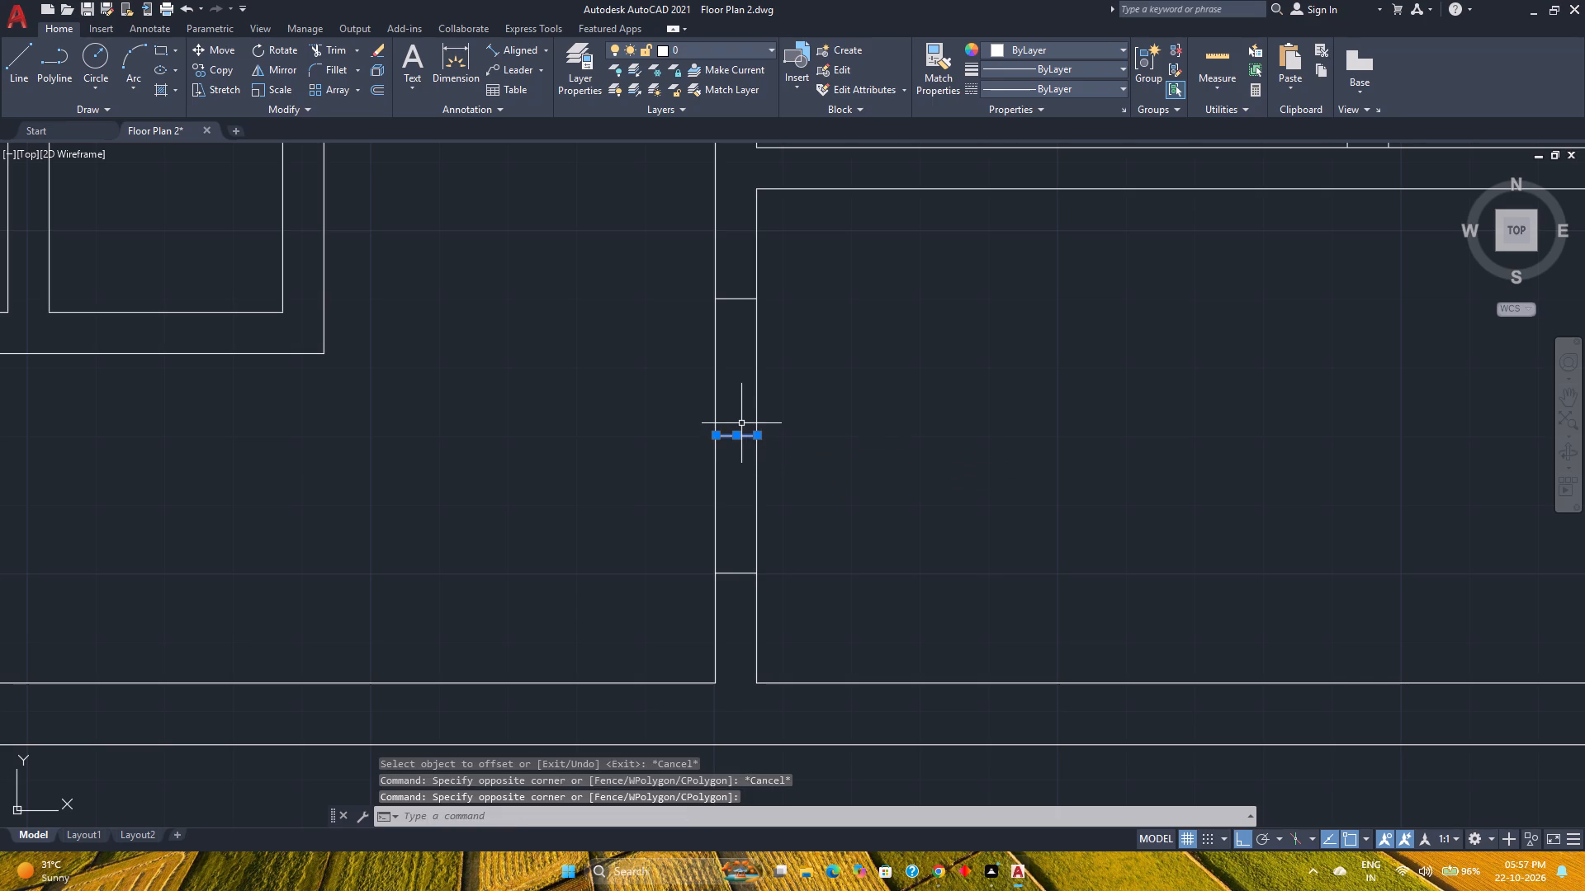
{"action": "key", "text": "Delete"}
Measure the opening between the two offset lines in the partition.
{"action": "left_click", "coordinate": [1219, 47]}
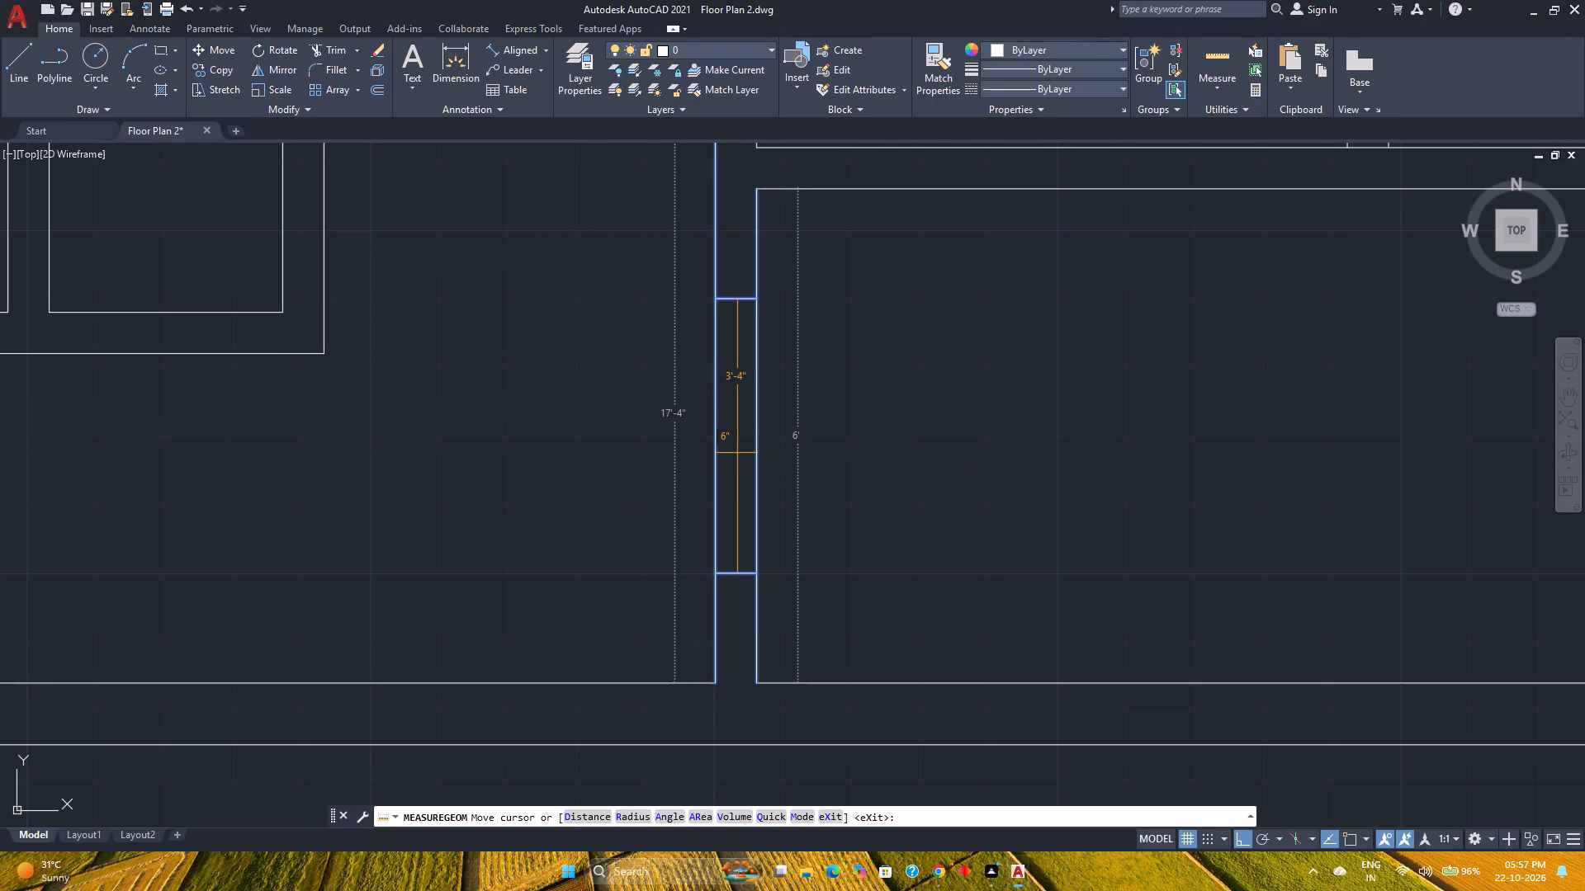
{"action": "key", "text": "Escape"}
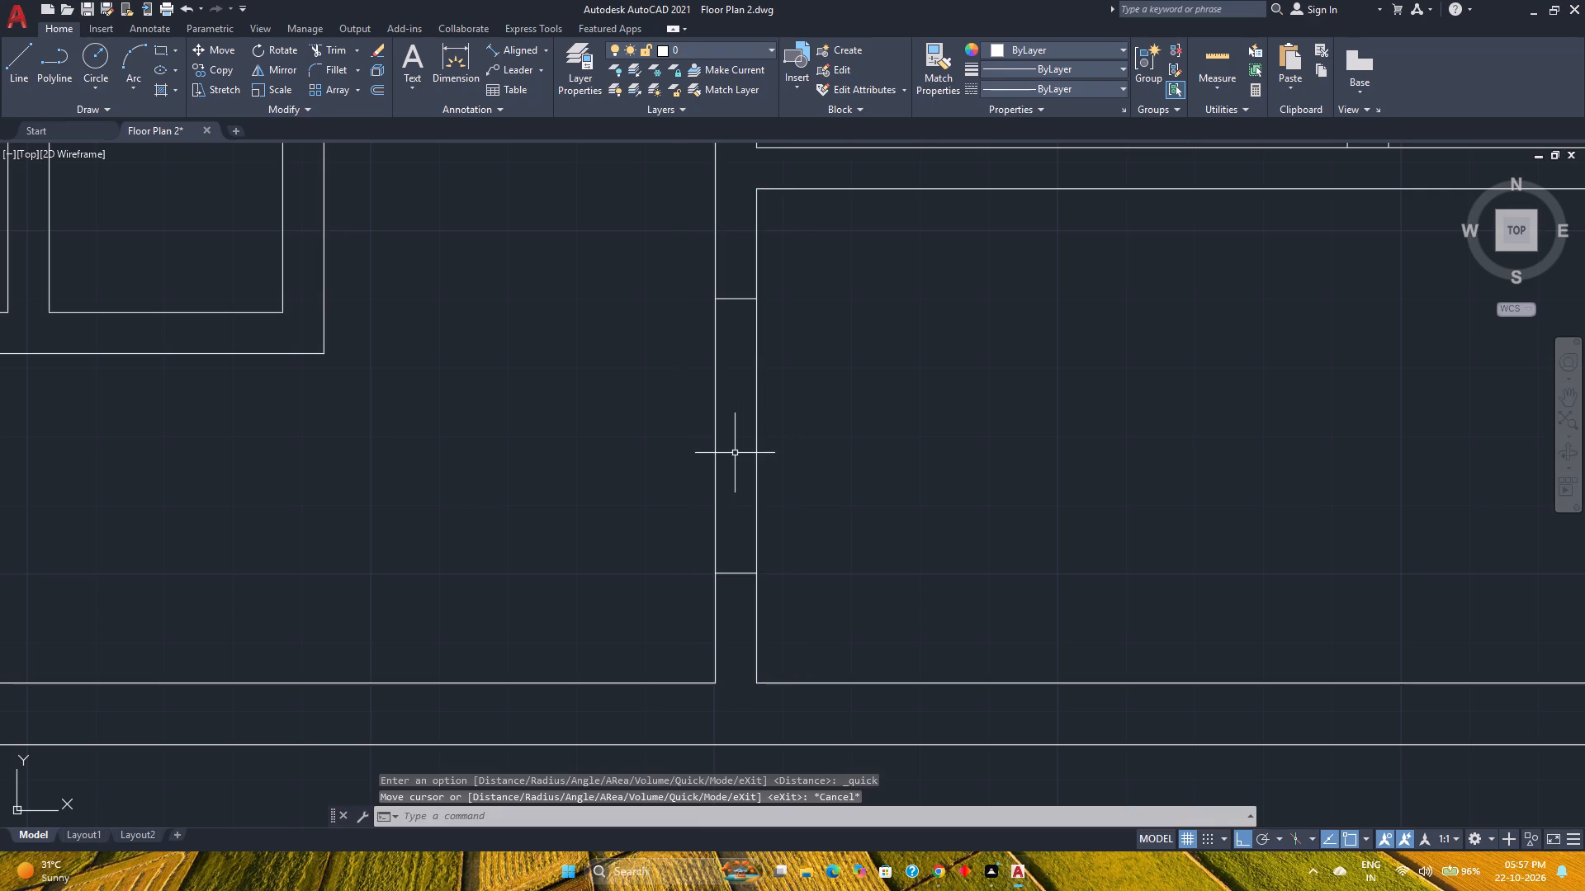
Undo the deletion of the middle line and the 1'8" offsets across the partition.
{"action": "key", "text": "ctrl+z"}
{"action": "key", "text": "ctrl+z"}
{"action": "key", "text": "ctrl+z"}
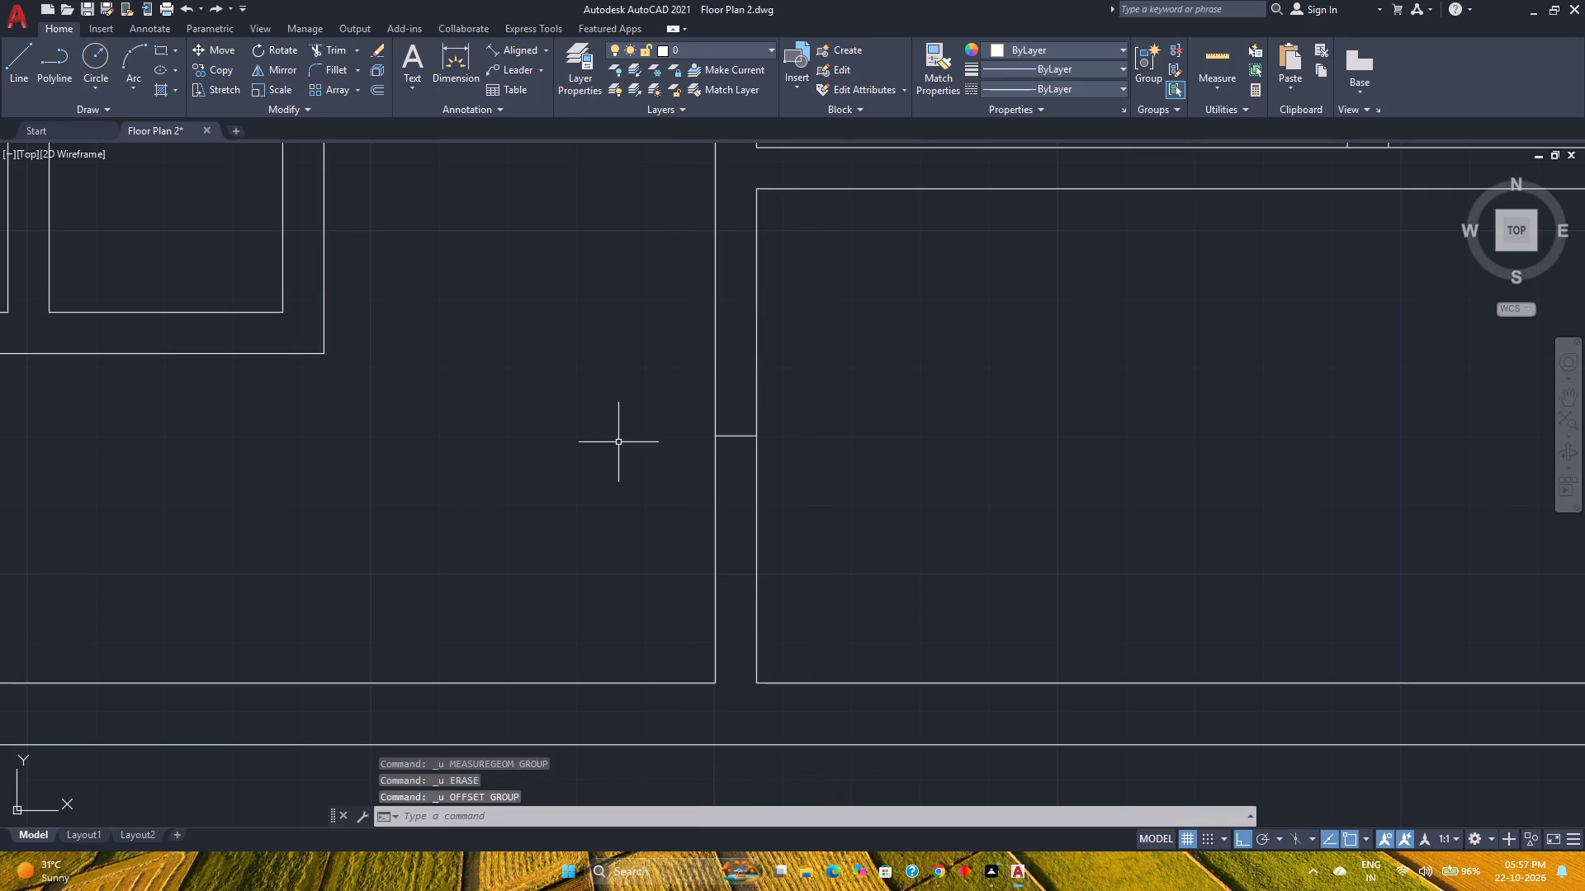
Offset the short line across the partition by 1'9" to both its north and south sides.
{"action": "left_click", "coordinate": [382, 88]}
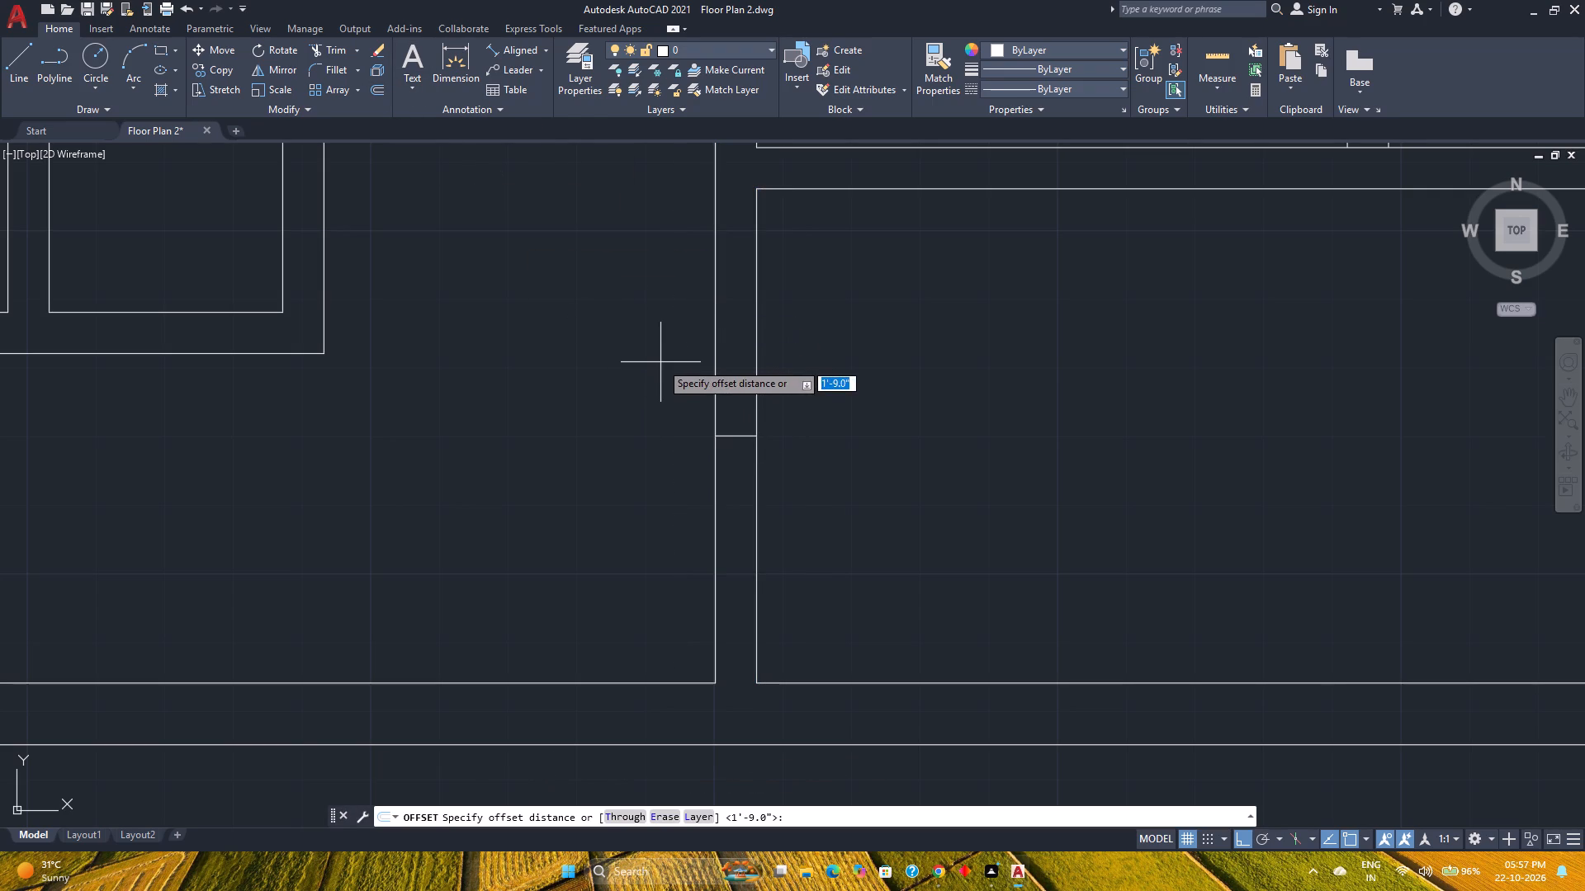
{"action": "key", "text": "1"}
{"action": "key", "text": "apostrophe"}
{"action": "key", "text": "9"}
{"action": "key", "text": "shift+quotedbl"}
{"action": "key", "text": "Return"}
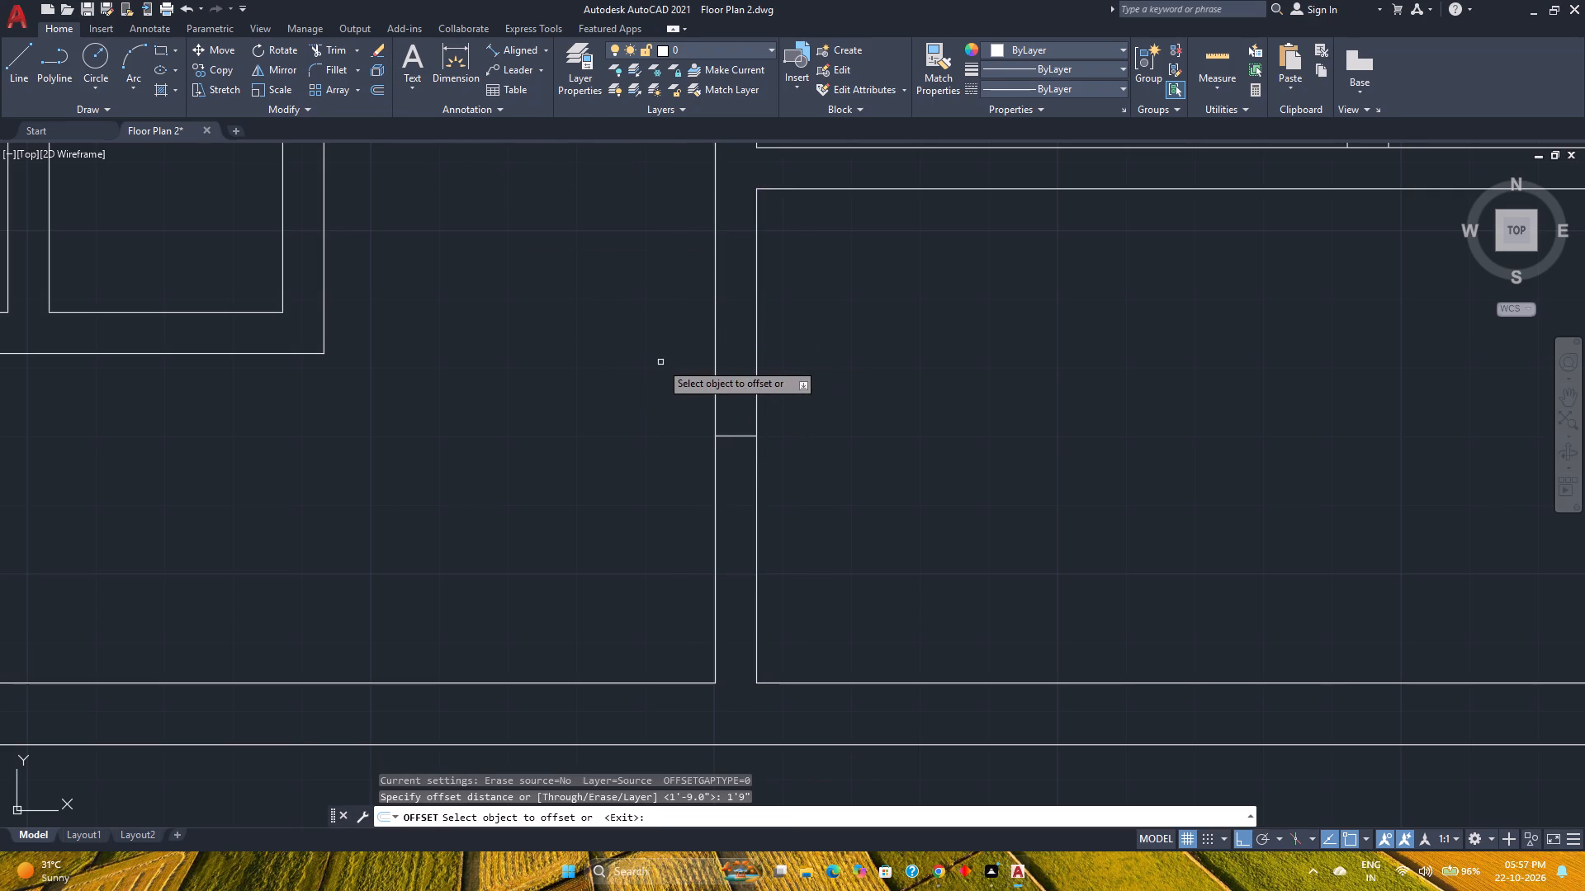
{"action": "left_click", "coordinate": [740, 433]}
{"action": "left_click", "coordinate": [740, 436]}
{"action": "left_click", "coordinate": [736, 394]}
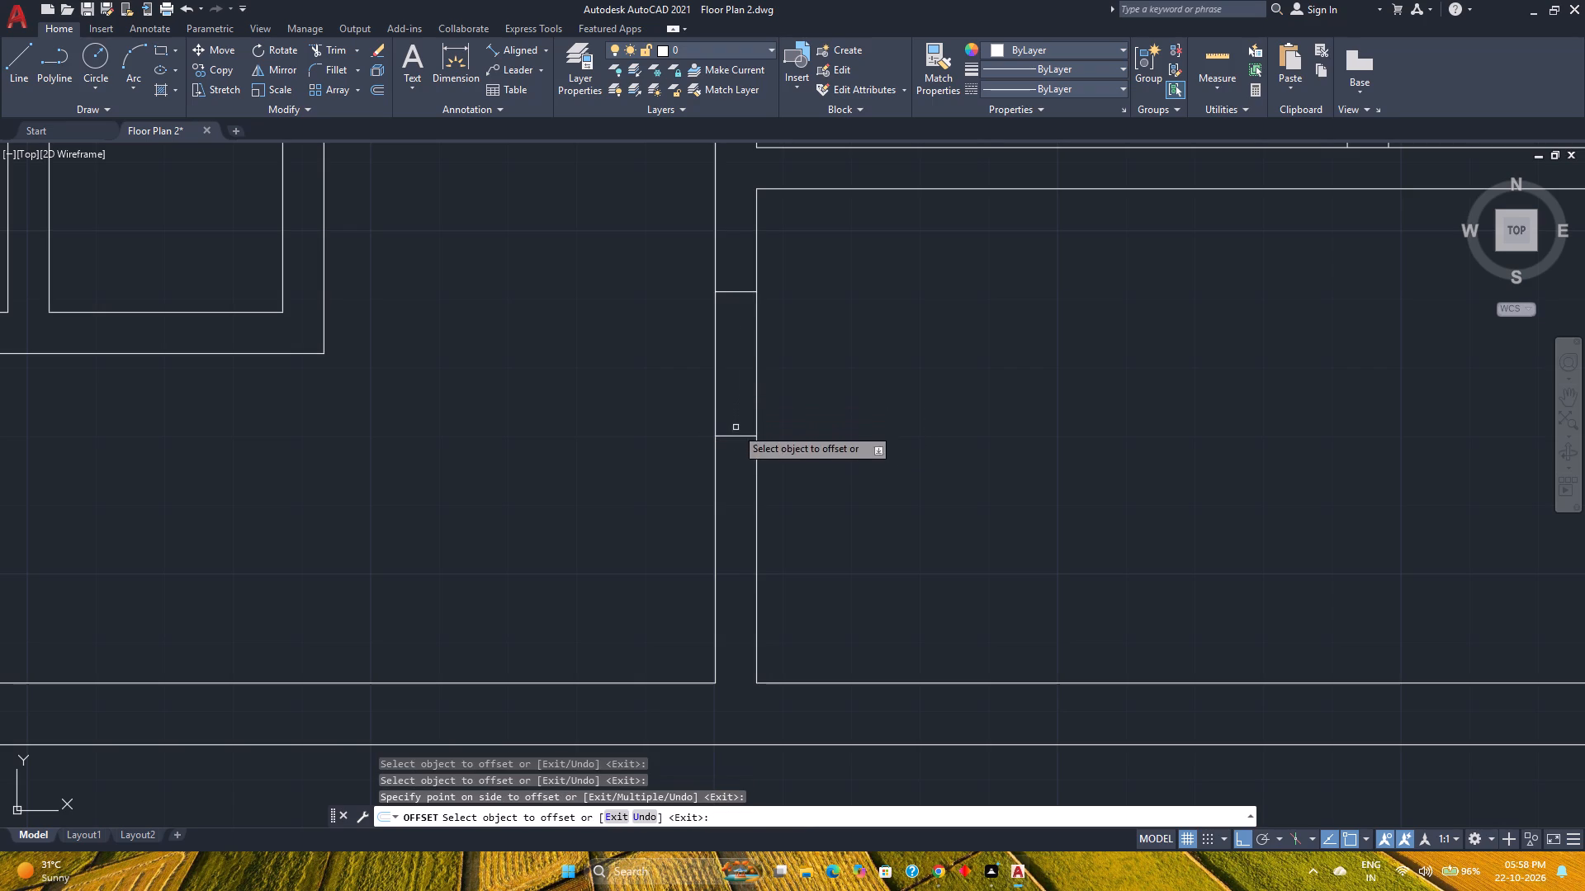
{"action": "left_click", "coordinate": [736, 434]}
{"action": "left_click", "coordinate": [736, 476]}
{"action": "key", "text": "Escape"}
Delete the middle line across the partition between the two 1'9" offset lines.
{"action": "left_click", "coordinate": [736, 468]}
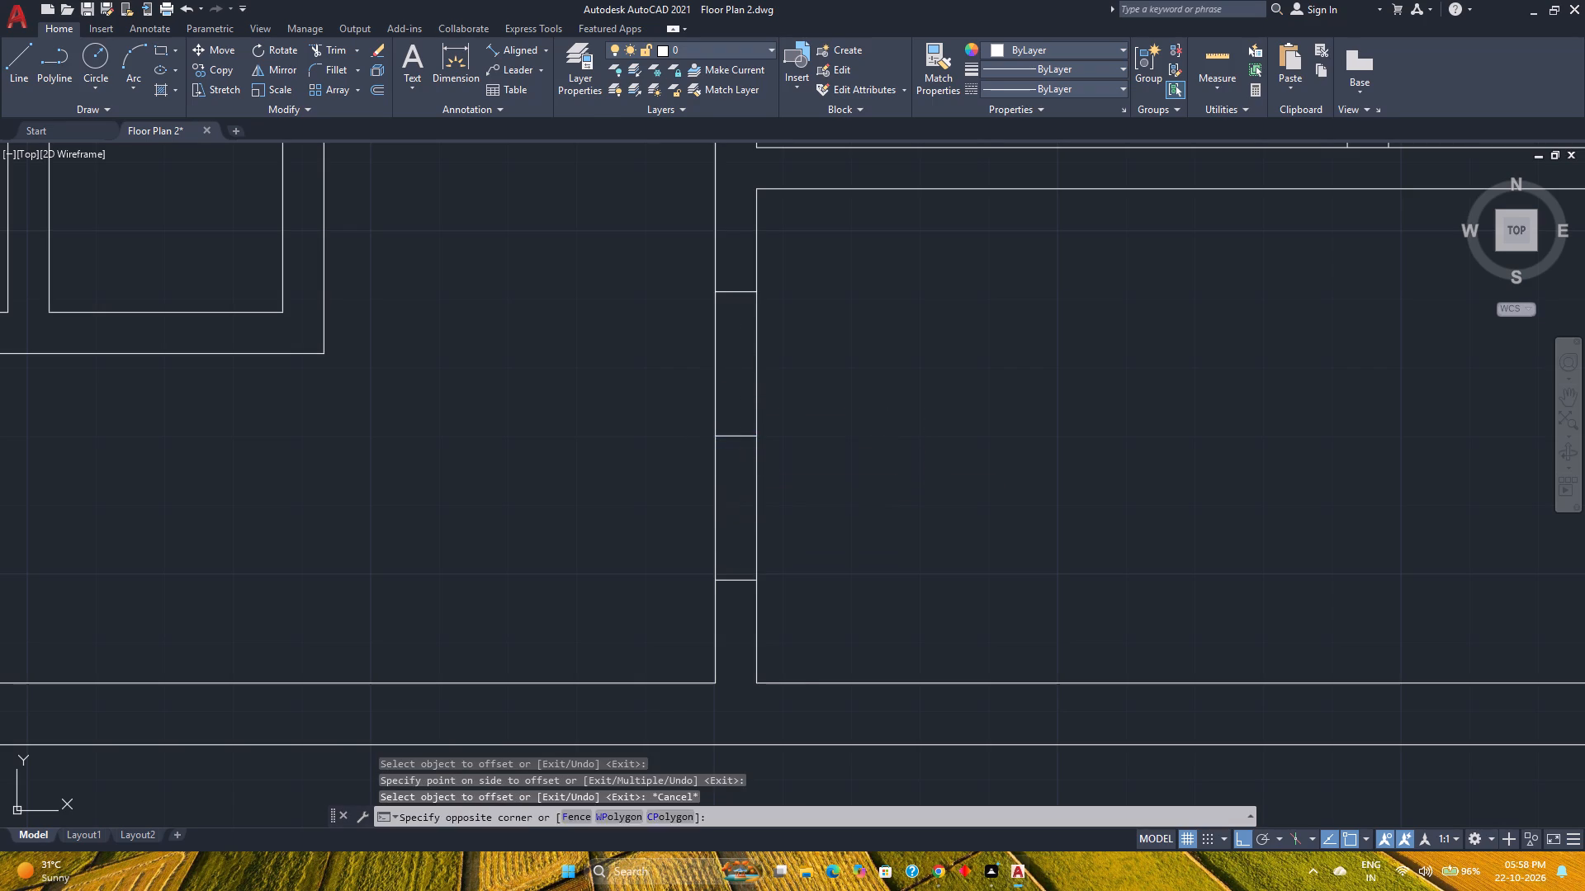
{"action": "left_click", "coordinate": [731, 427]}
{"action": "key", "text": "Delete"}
Measure the opening between the two offset lines in the partition.
{"action": "left_click", "coordinate": [1228, 54]}
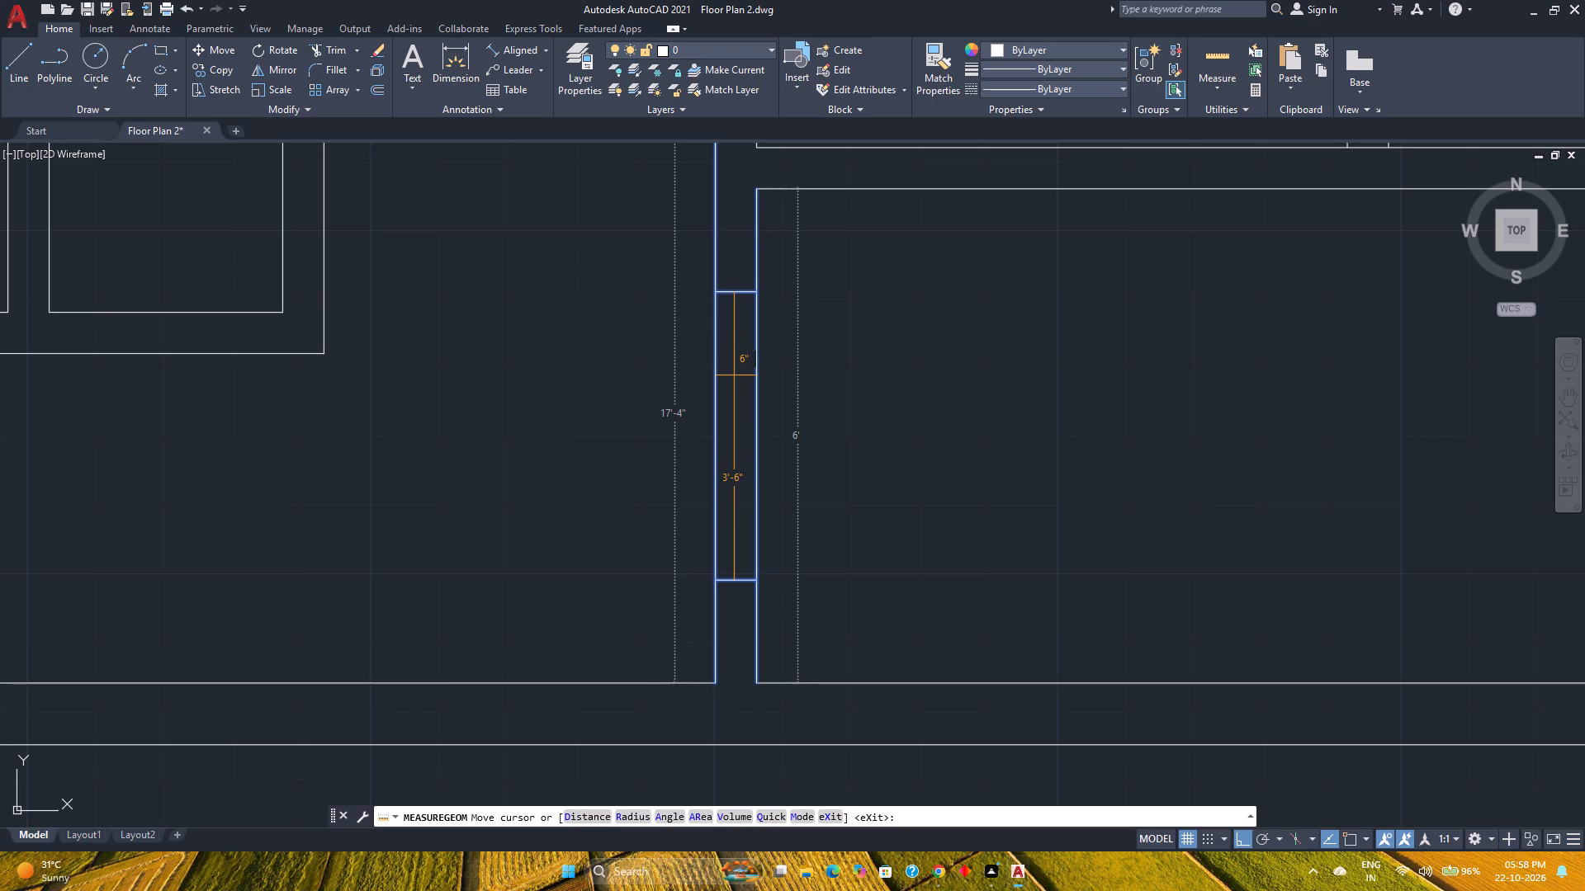
{"action": "key", "text": "Escape"}
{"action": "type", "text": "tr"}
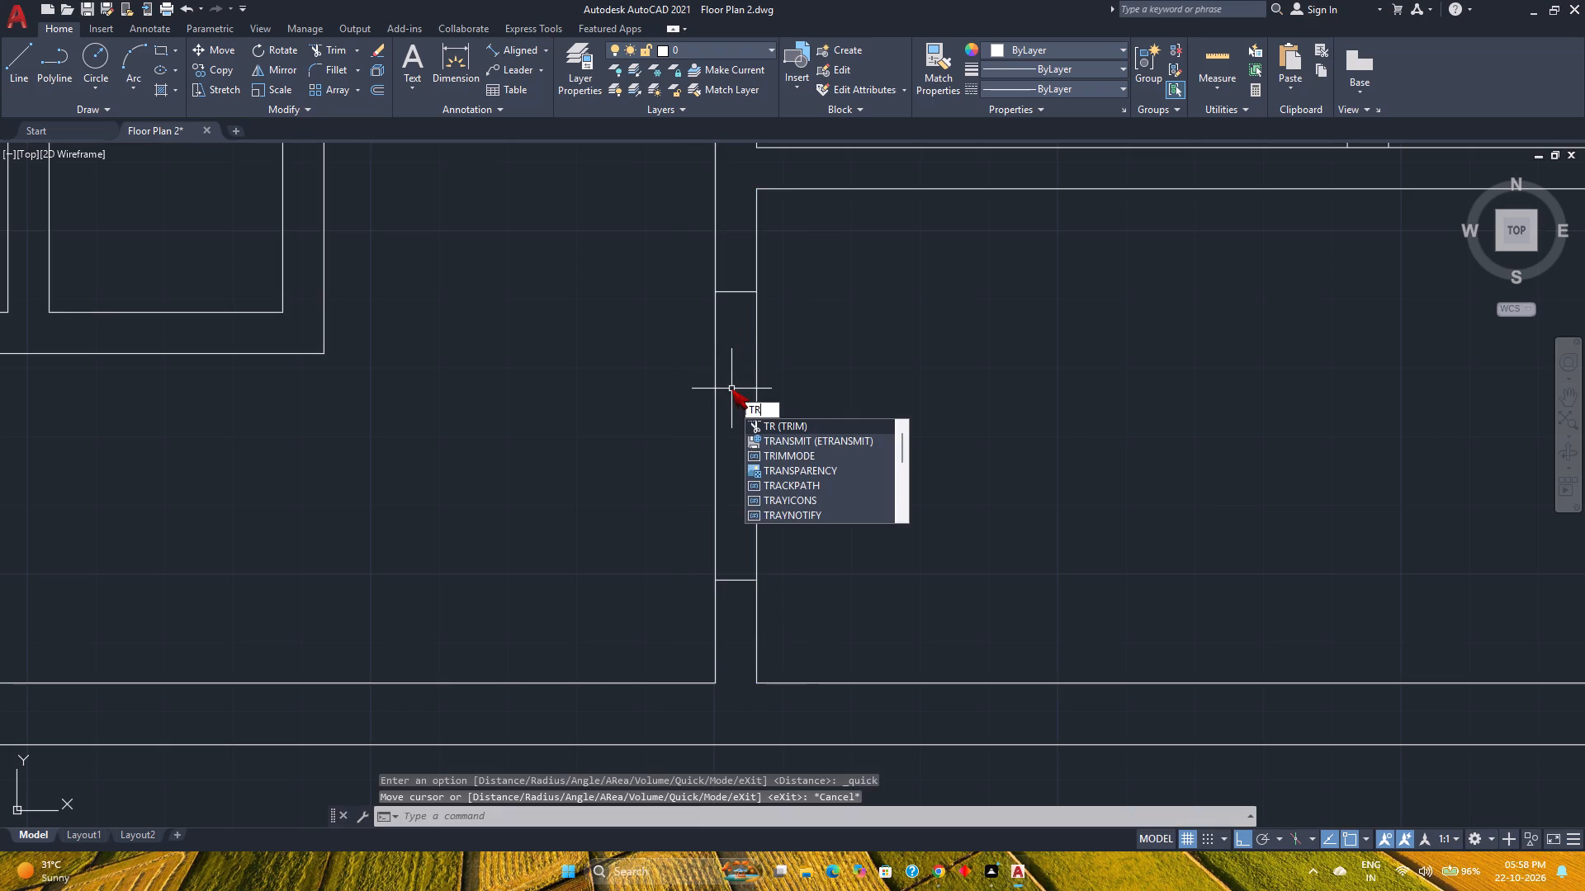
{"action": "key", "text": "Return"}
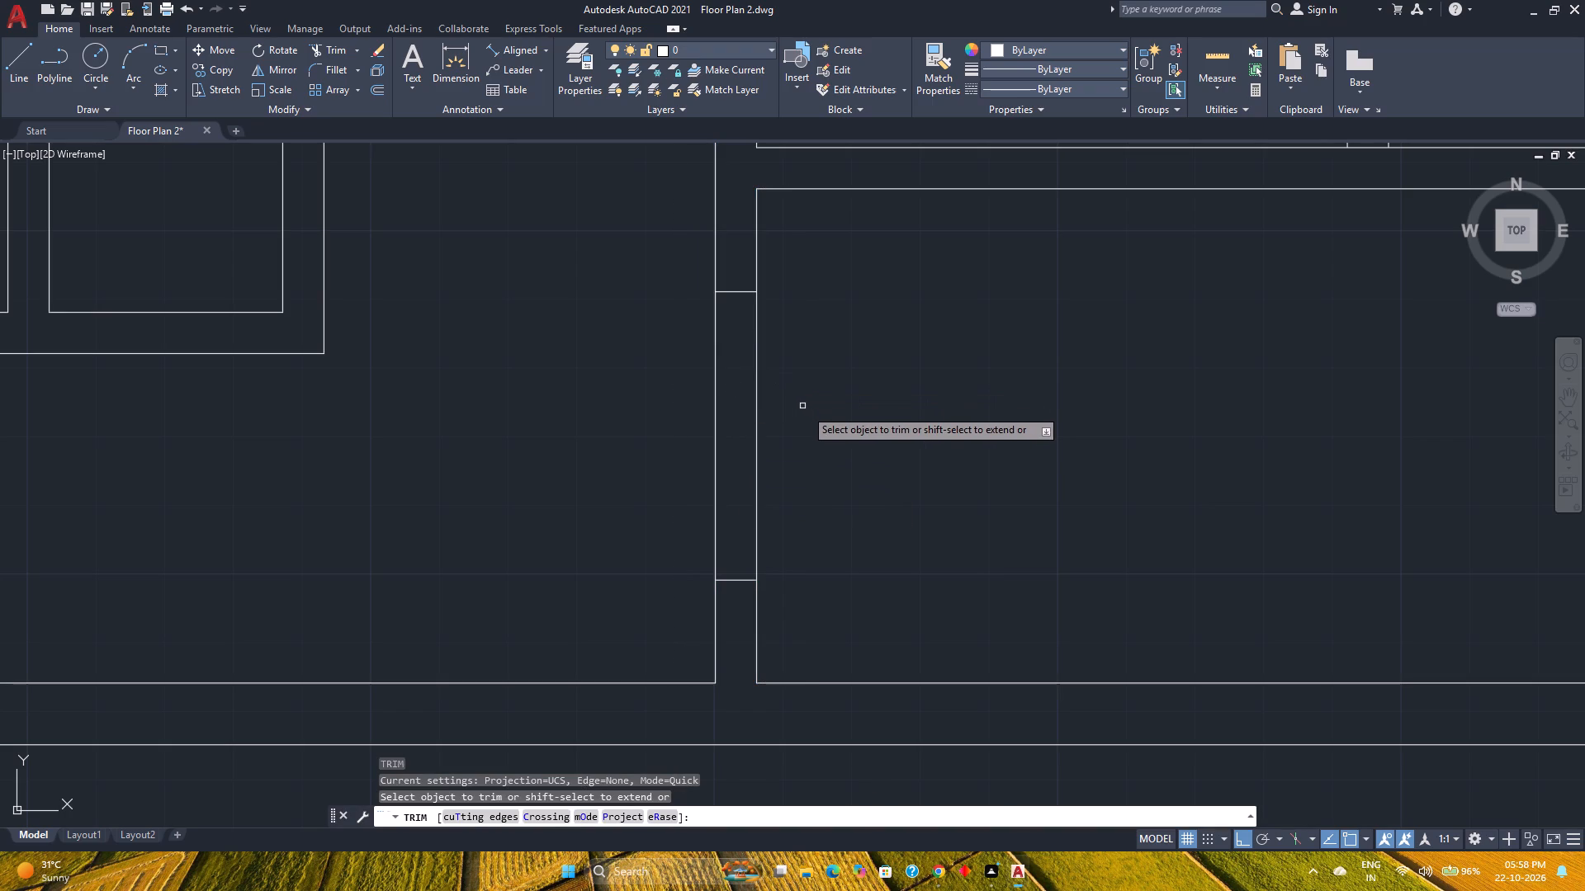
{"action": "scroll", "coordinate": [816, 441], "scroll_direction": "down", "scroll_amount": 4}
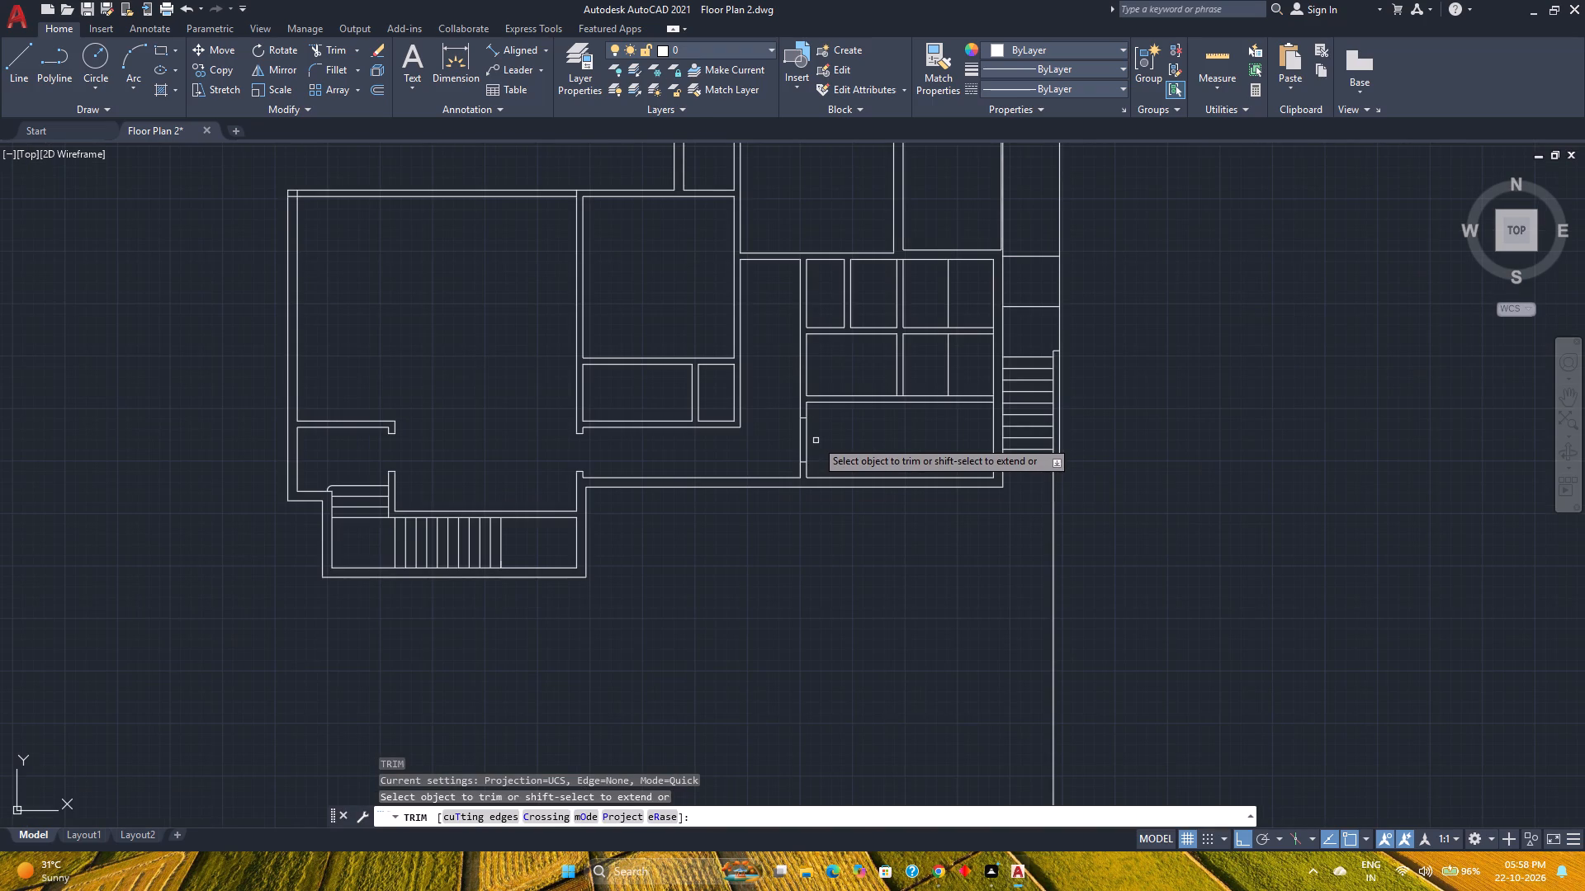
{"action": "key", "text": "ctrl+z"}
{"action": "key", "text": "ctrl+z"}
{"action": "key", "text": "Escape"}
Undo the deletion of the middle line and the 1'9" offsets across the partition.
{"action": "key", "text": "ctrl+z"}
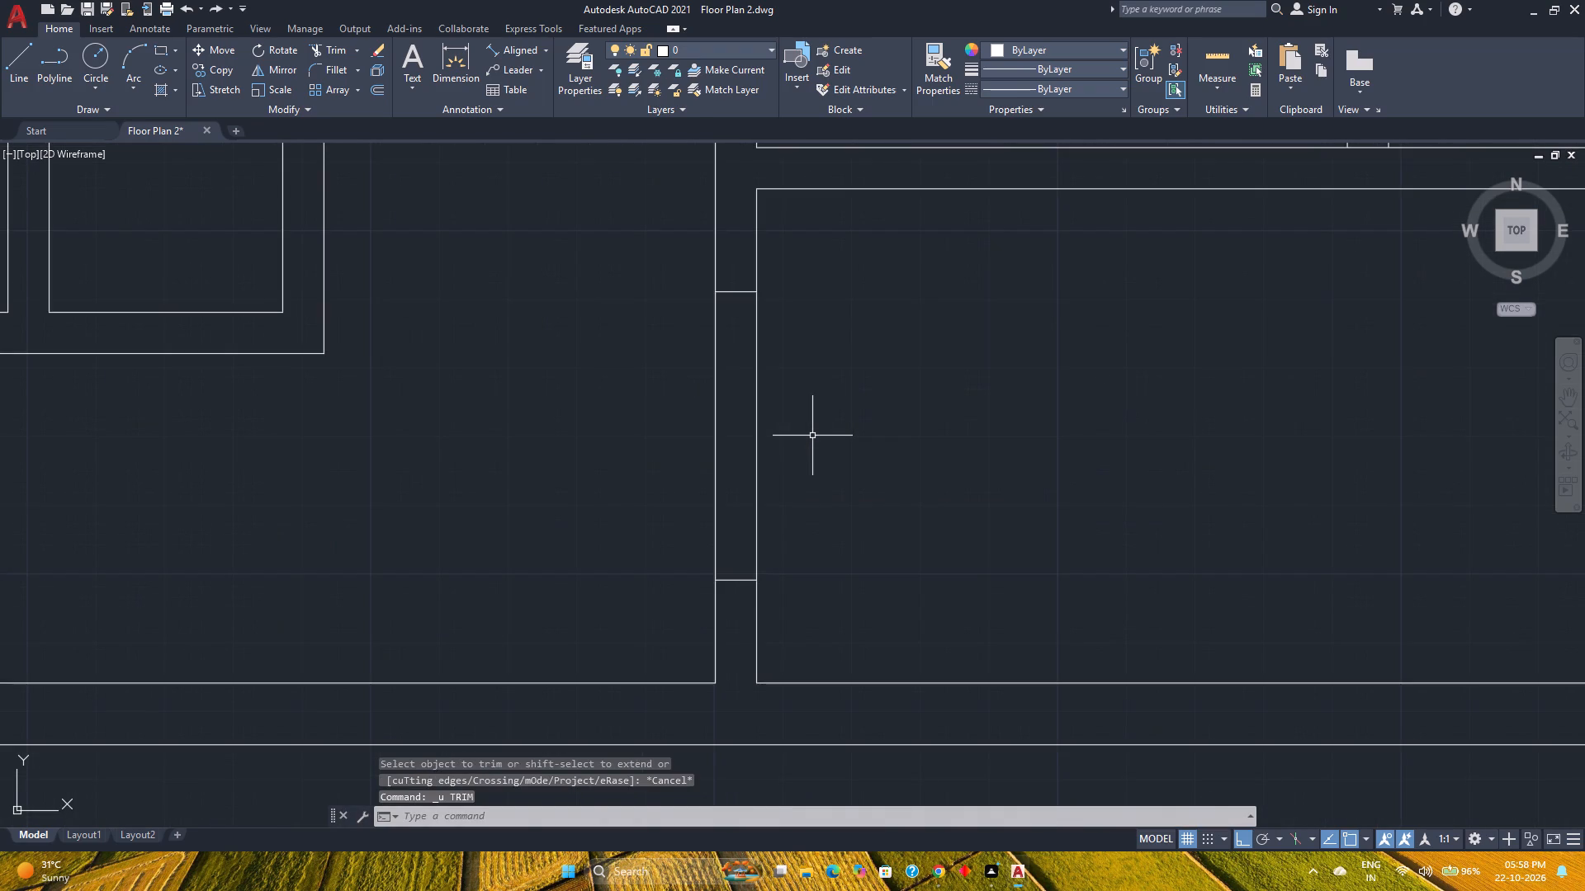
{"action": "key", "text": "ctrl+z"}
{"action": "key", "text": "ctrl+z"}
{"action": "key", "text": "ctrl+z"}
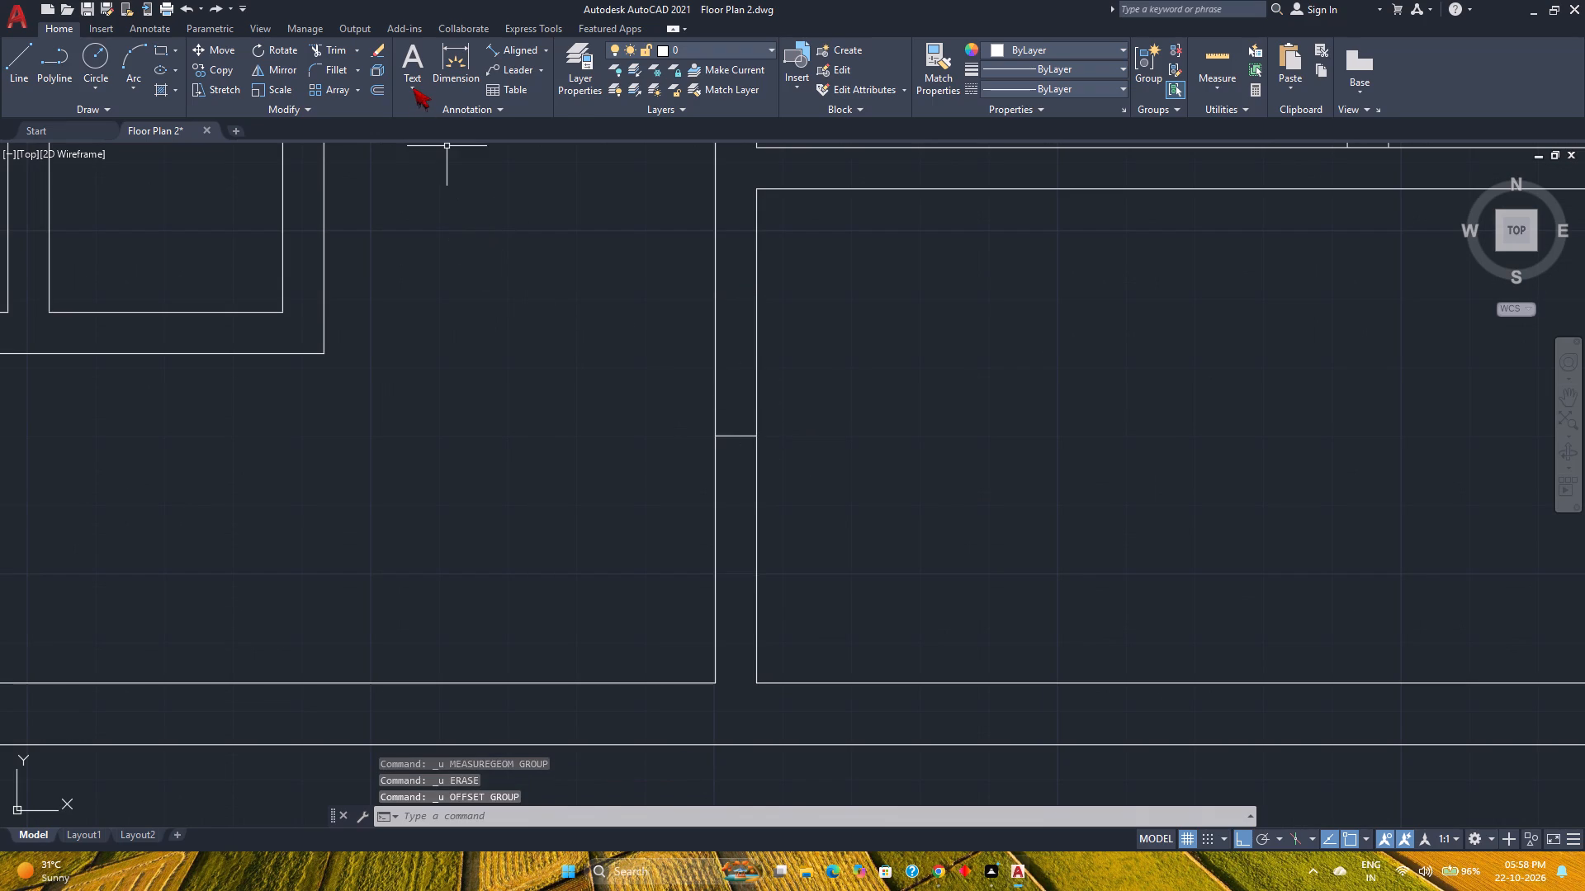
Offset the short line across the partition by 1.5' to both its south and north sides.
{"action": "left_click", "coordinate": [378, 90]}
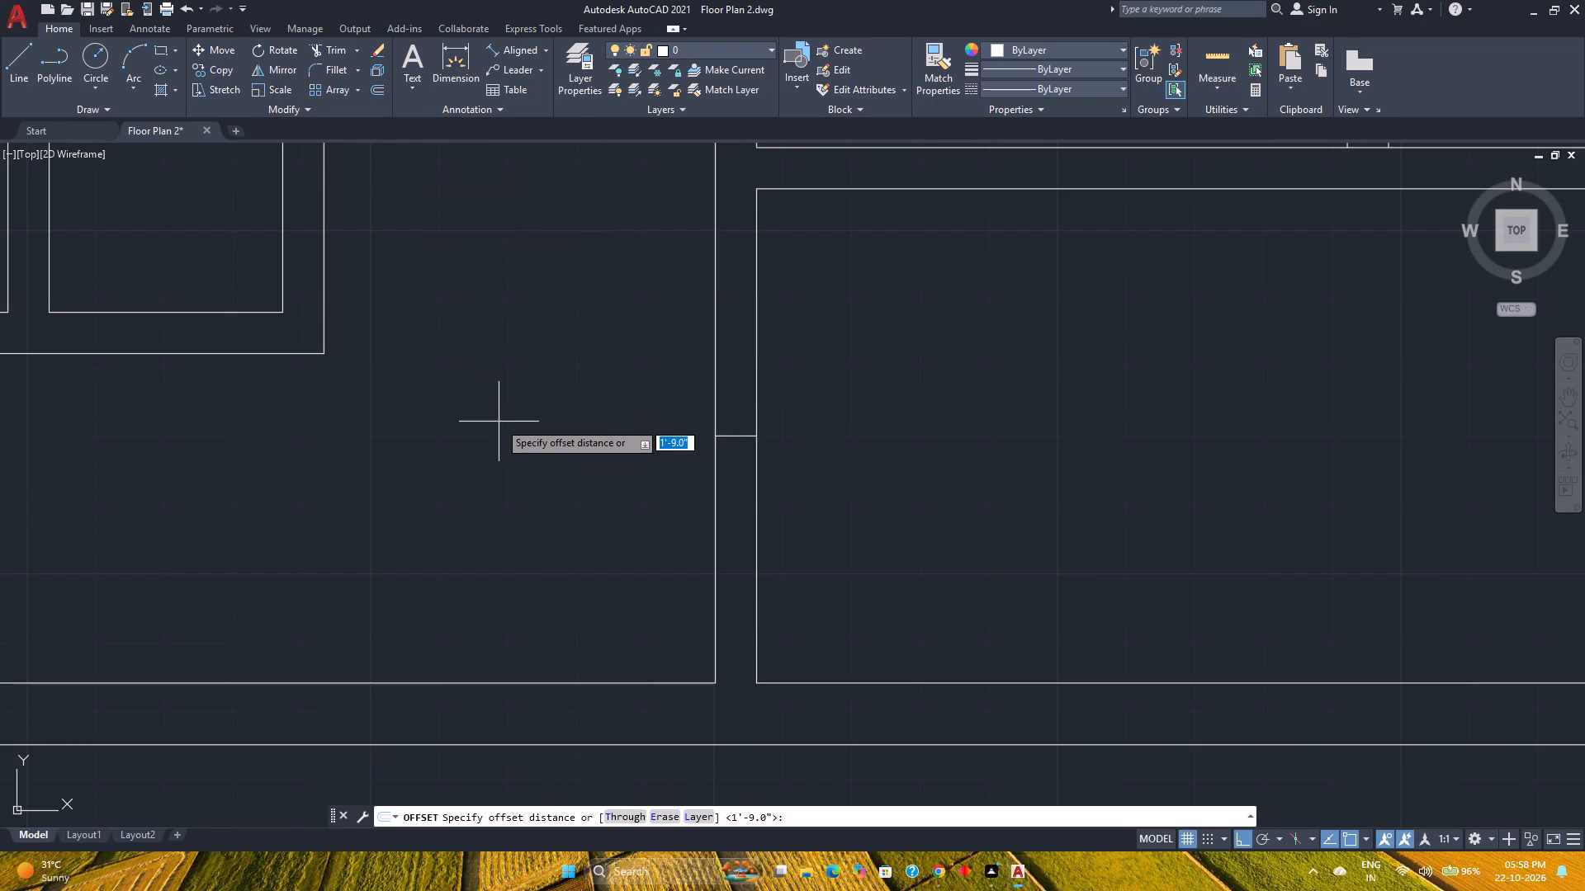
{"action": "key", "text": "1"}
{"action": "type", "text": ".5'"}
{"action": "key", "text": "Return"}
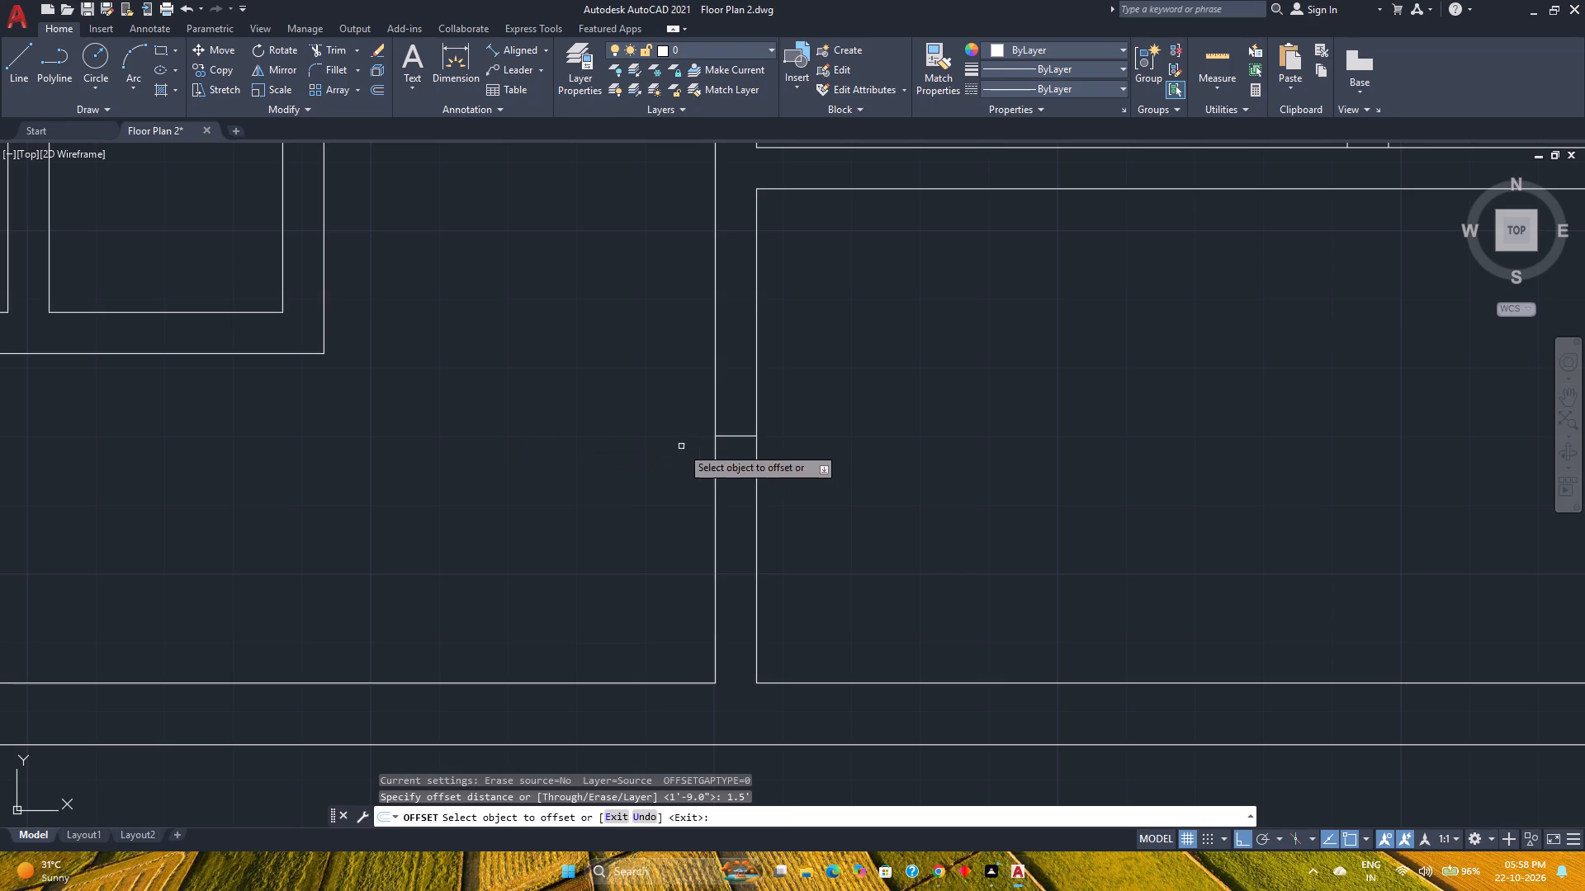
{"action": "left_click", "coordinate": [728, 436]}
{"action": "left_click", "coordinate": [730, 483]}
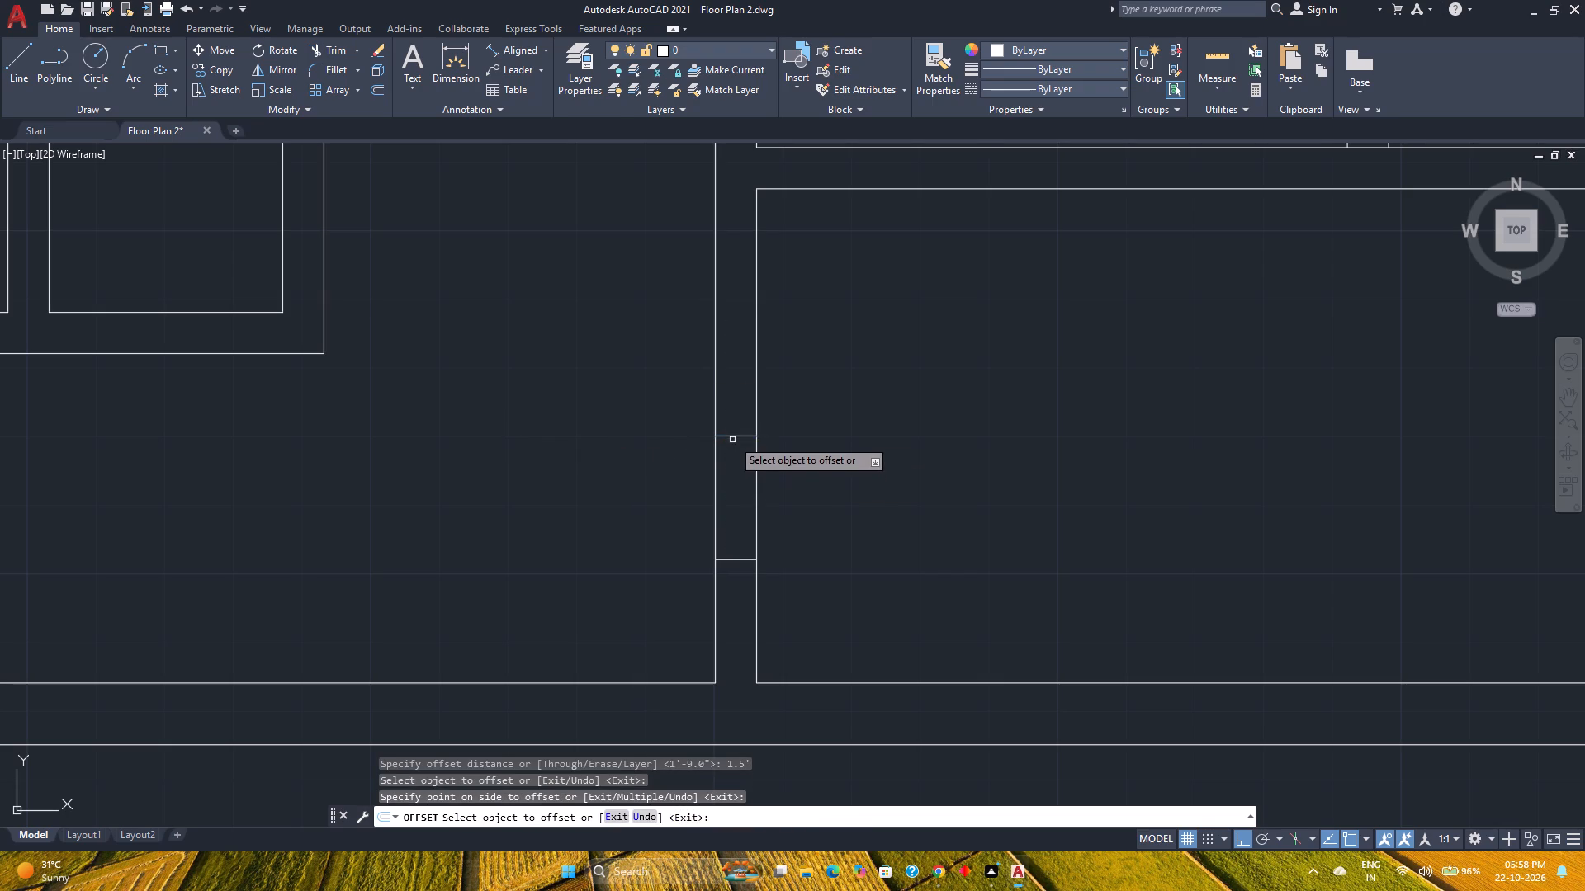
{"action": "left_click", "coordinate": [732, 436]}
{"action": "left_click", "coordinate": [728, 395]}
{"action": "key", "text": "Escape"}
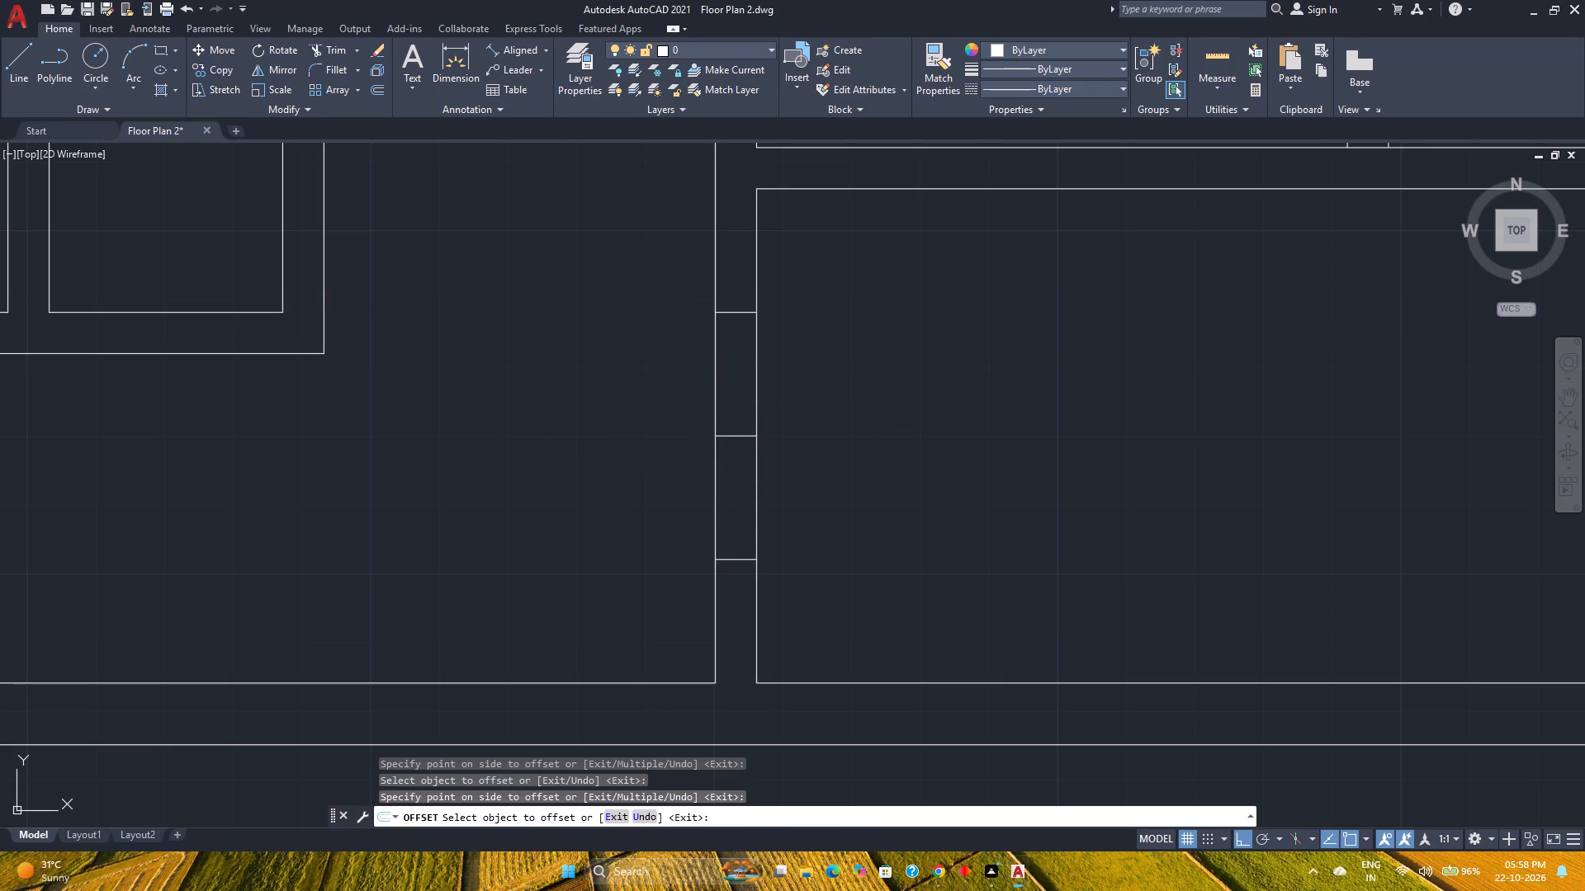
Delete the middle line across the partition between the two 1.5' offset lines.
{"action": "left_click", "coordinate": [743, 439]}
{"action": "left_click", "coordinate": [740, 428]}
{"action": "key", "text": "Delete"}
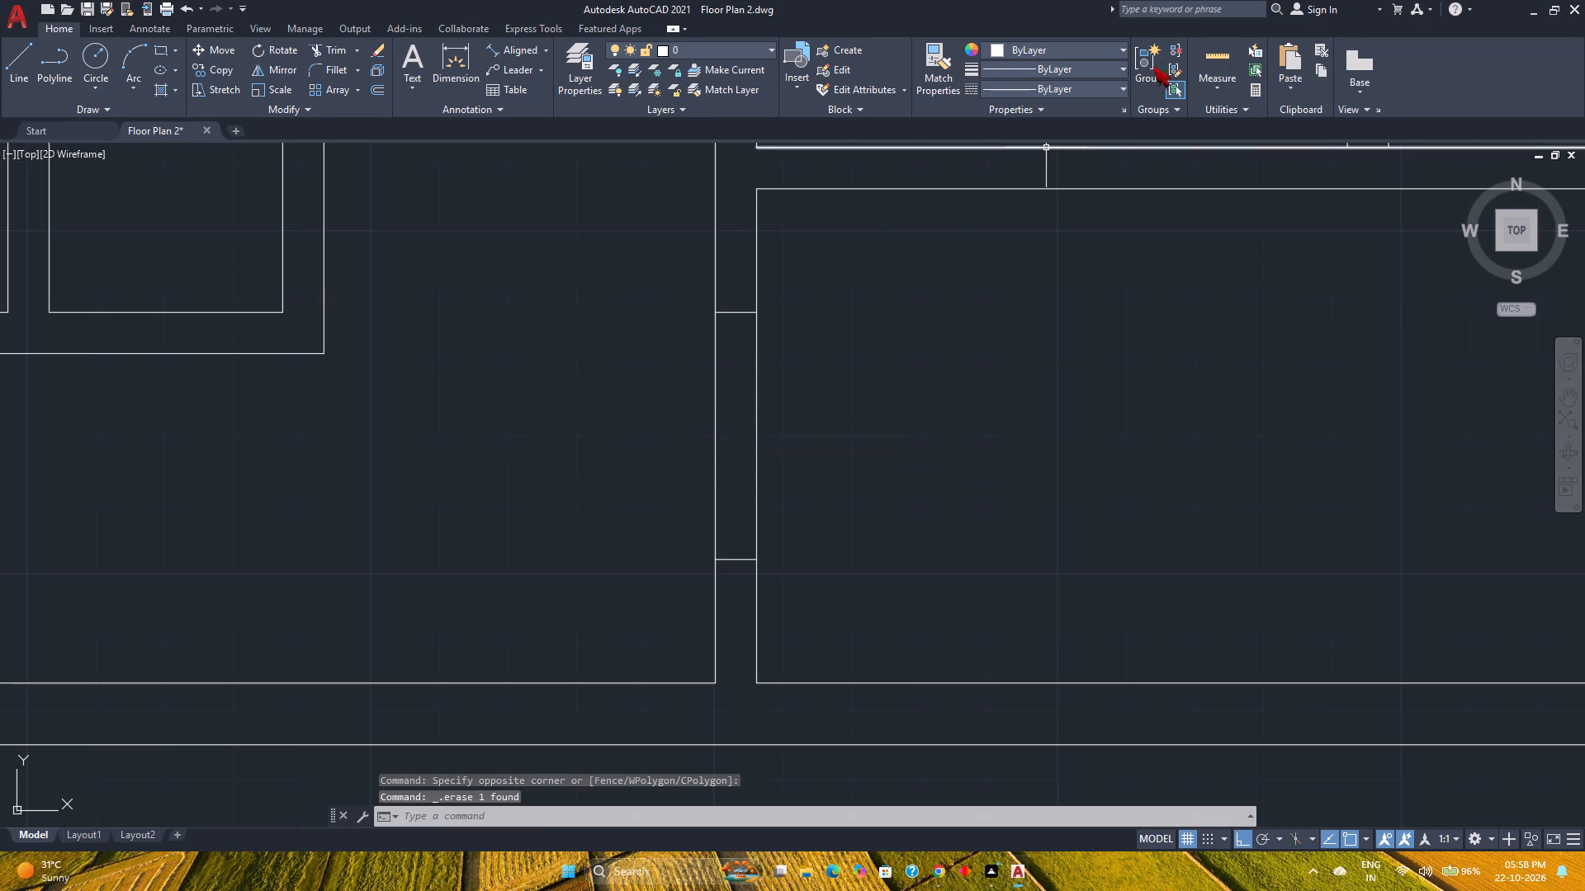
Measure the opening between the two offset lines in the partition.
{"action": "left_click", "coordinate": [1200, 53]}
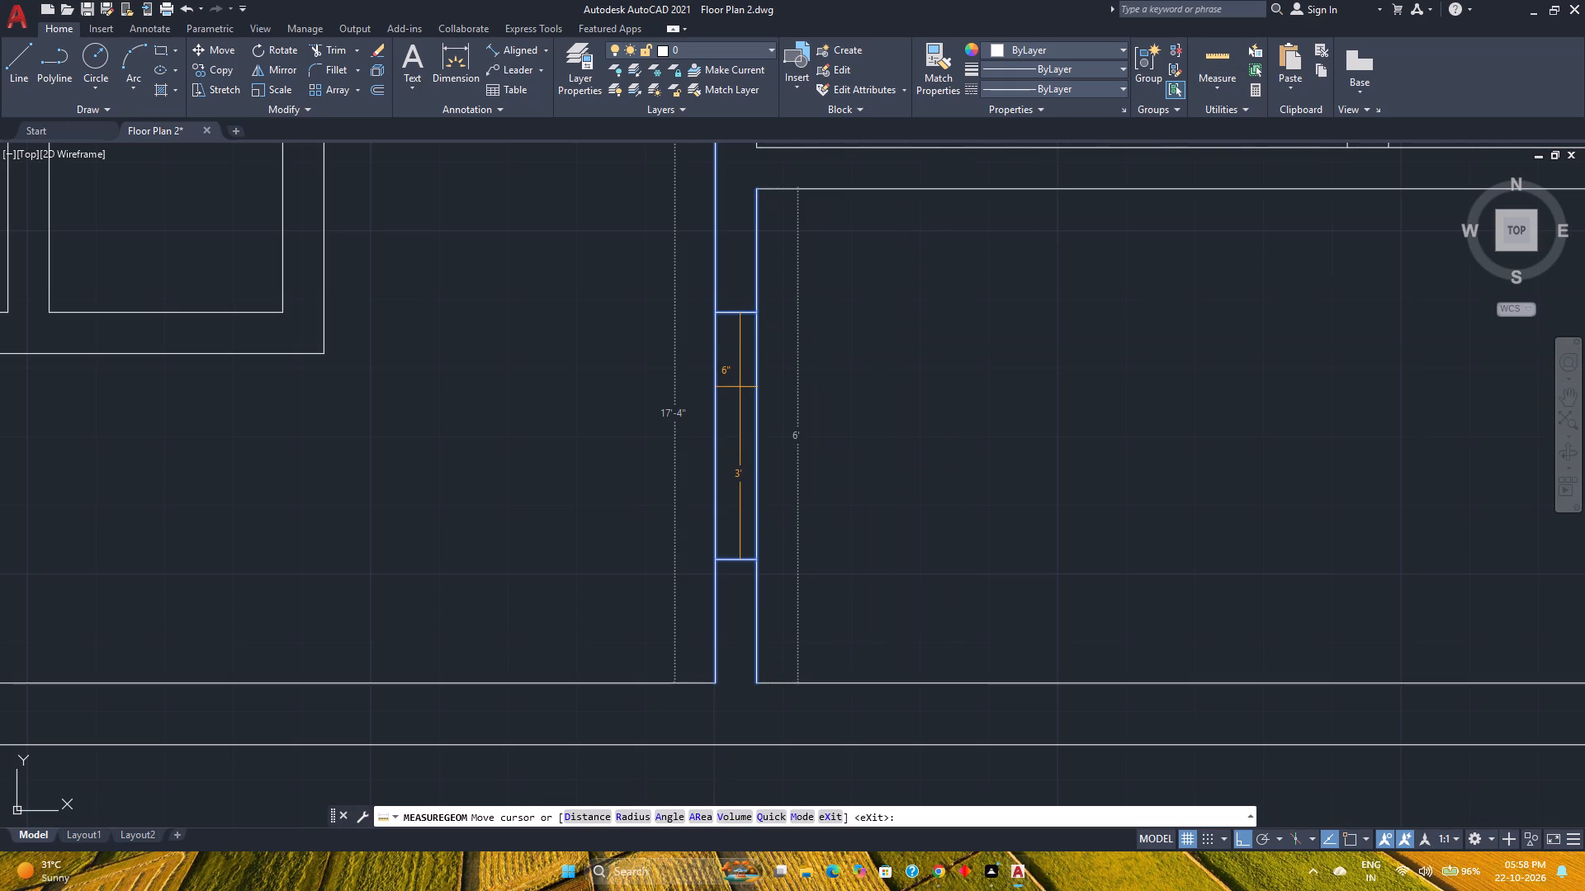
{"action": "key", "text": "Escape"}
Trim both partition wall lines between the two offset lines to open the doorway into the southeast room.
{"action": "type", "text": "tr"}
{"action": "key", "text": "Return"}
{"action": "left_click", "coordinate": [843, 450]}
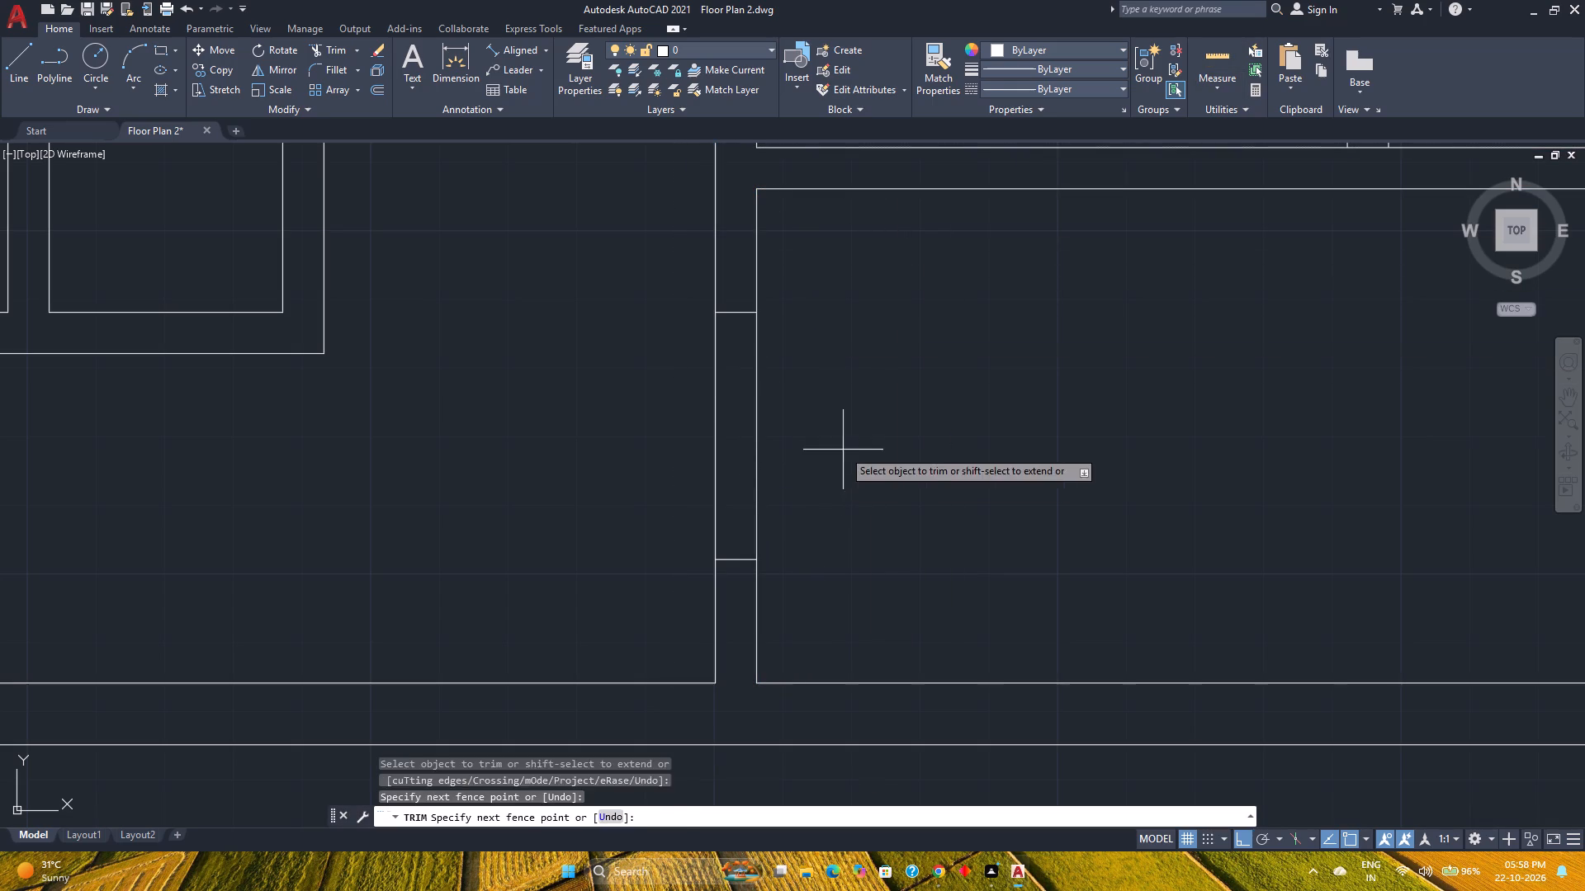
{"action": "left_click", "coordinate": [603, 457]}
{"action": "key", "text": "Escape"}
Save the drawing.
{"action": "scroll", "coordinate": [797, 499], "scroll_direction": "down", "scroll_amount": 4}
{"action": "middle_click_drag", "start_coordinate": [817, 487], "coordinate": [814, 489]}
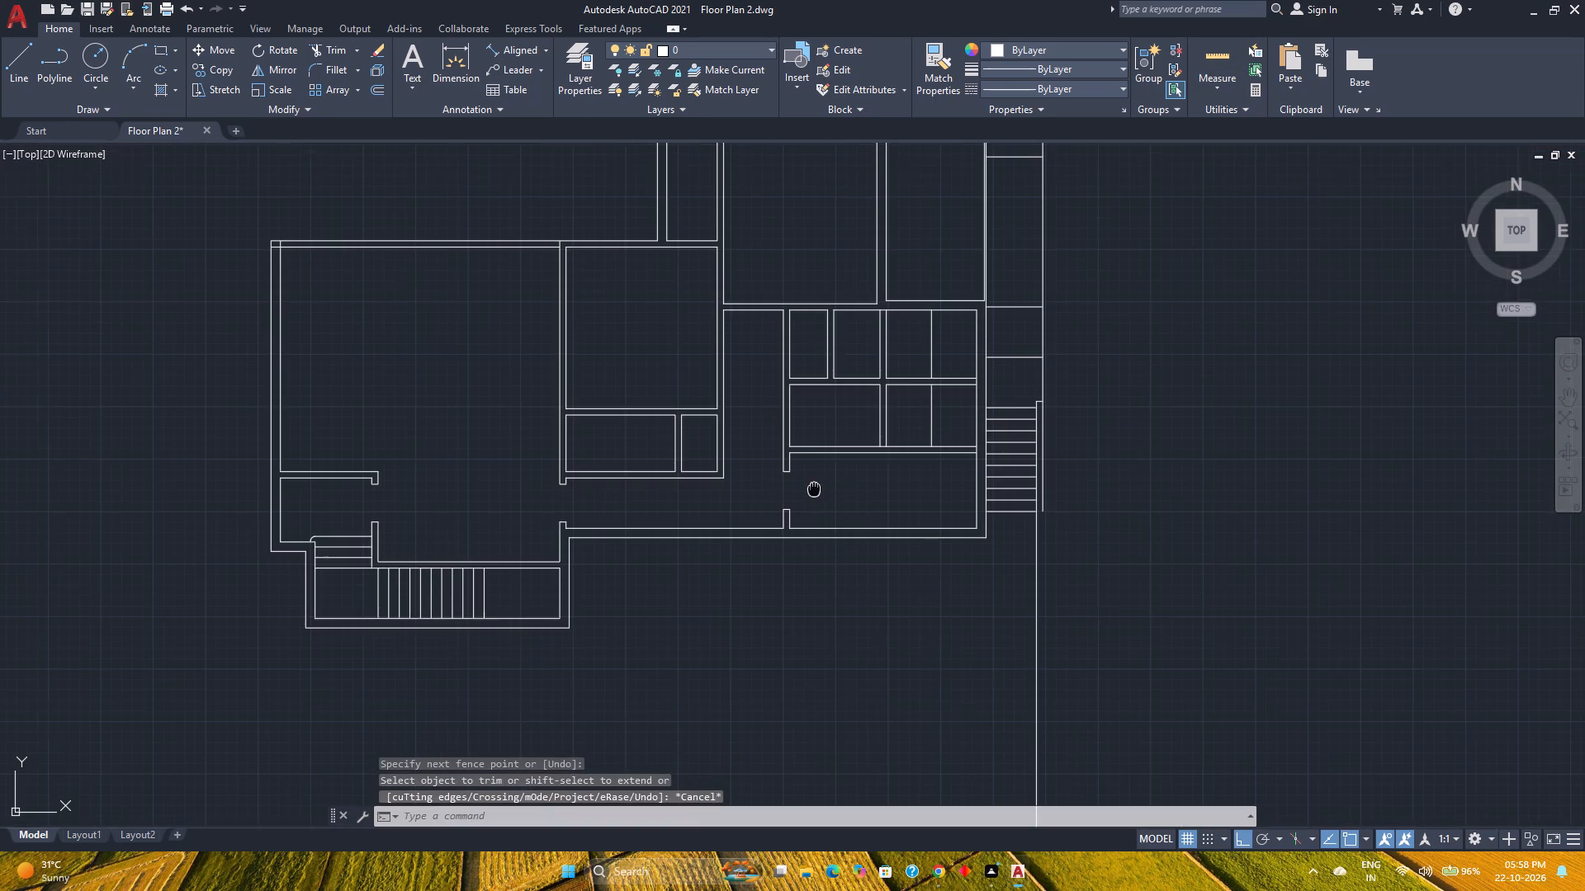
{"action": "middle_click_drag", "start_coordinate": [814, 489], "coordinate": [764, 530]}
{"action": "key", "text": "ctrl+s"}
Trim the wall line closing the T-junction where the north-south partition meets the southeast room's north wall.
{"action": "scroll", "coordinate": [875, 497], "scroll_direction": "up", "scroll_amount": 2}
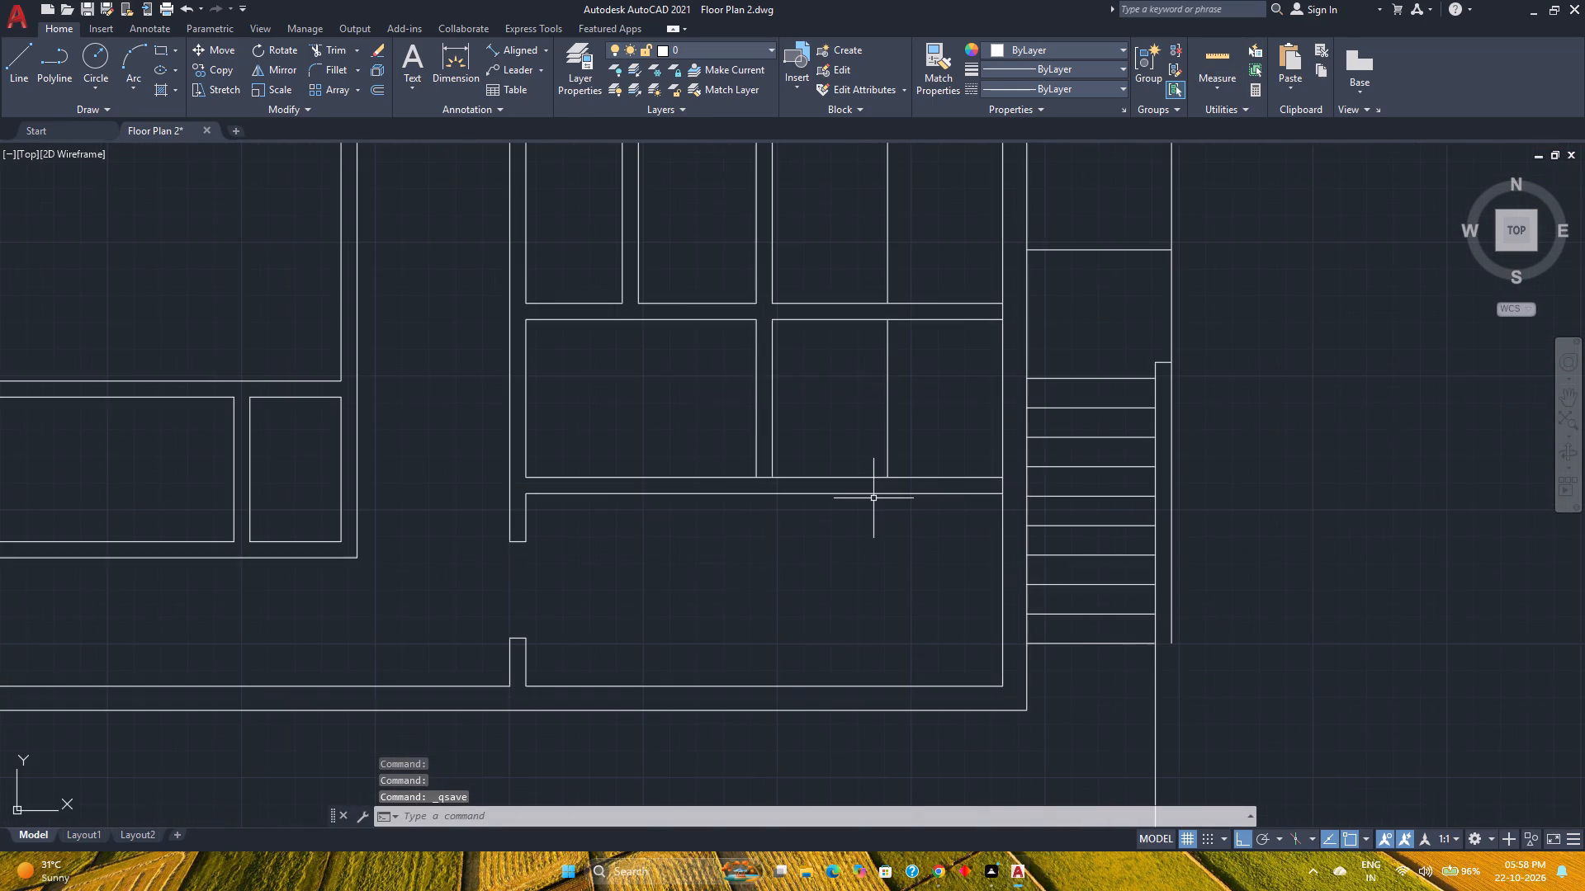
{"action": "type", "text": "tr"}
{"action": "key", "text": "Return"}
{"action": "scroll", "coordinate": [819, 482], "scroll_direction": "up", "scroll_amount": 2}
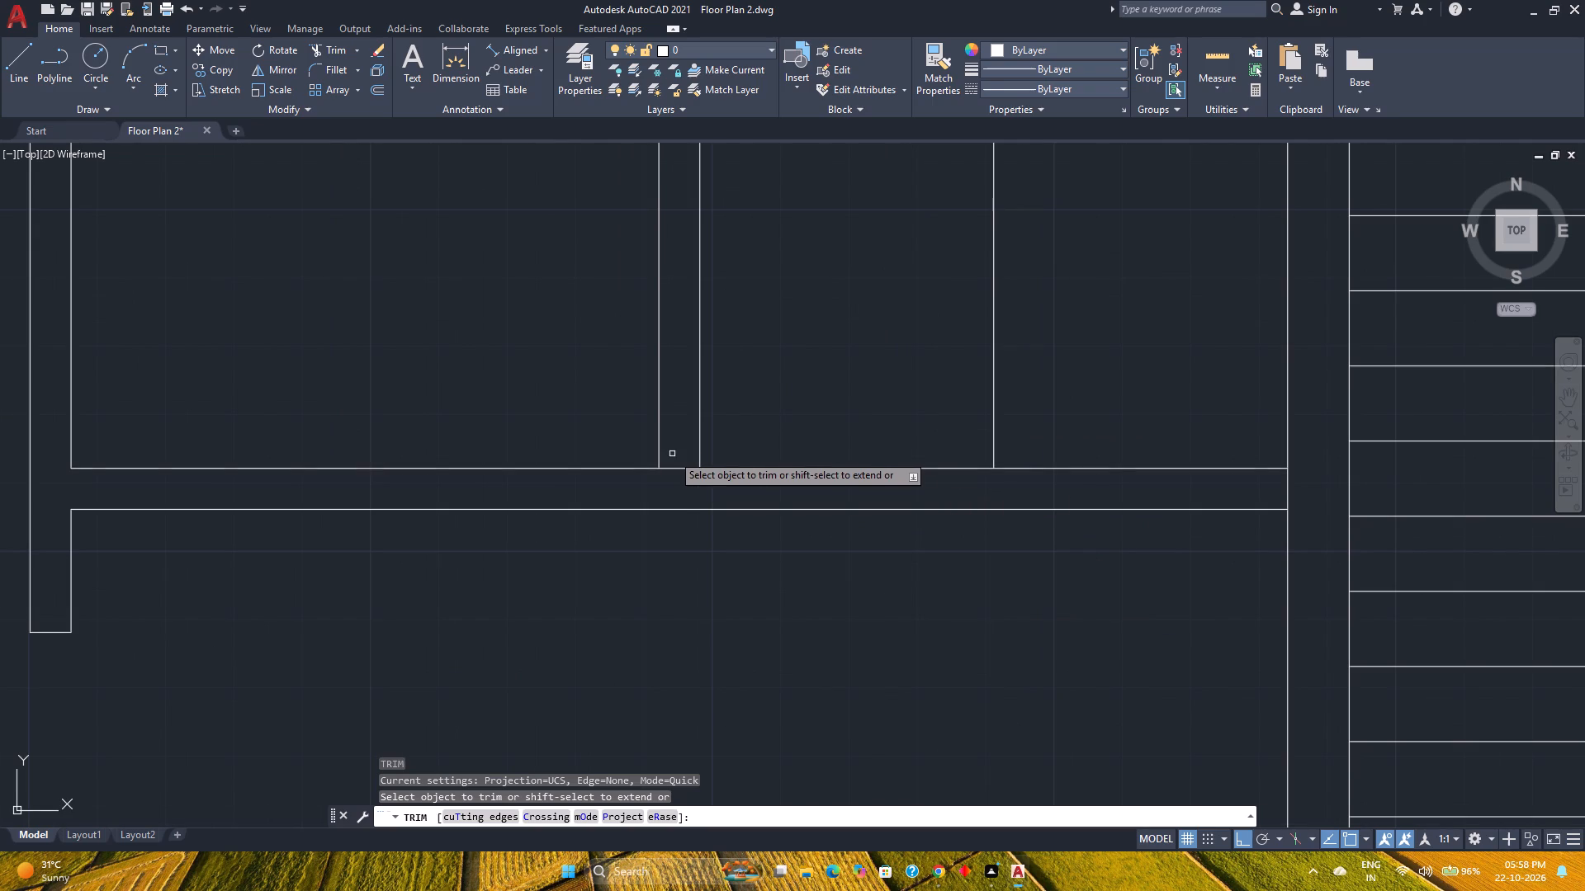
{"action": "left_click", "coordinate": [674, 454]}
{"action": "left_click", "coordinate": [675, 487]}
{"action": "key", "text": "Escape"}
Save the drawing with the cleaned-up wall junction.
{"action": "scroll", "coordinate": [675, 487], "scroll_direction": "down", "scroll_amount": 3}
{"action": "middle_click_drag", "start_coordinate": [687, 523], "coordinate": [811, 552]}
{"action": "key", "text": "ctrl+s"}
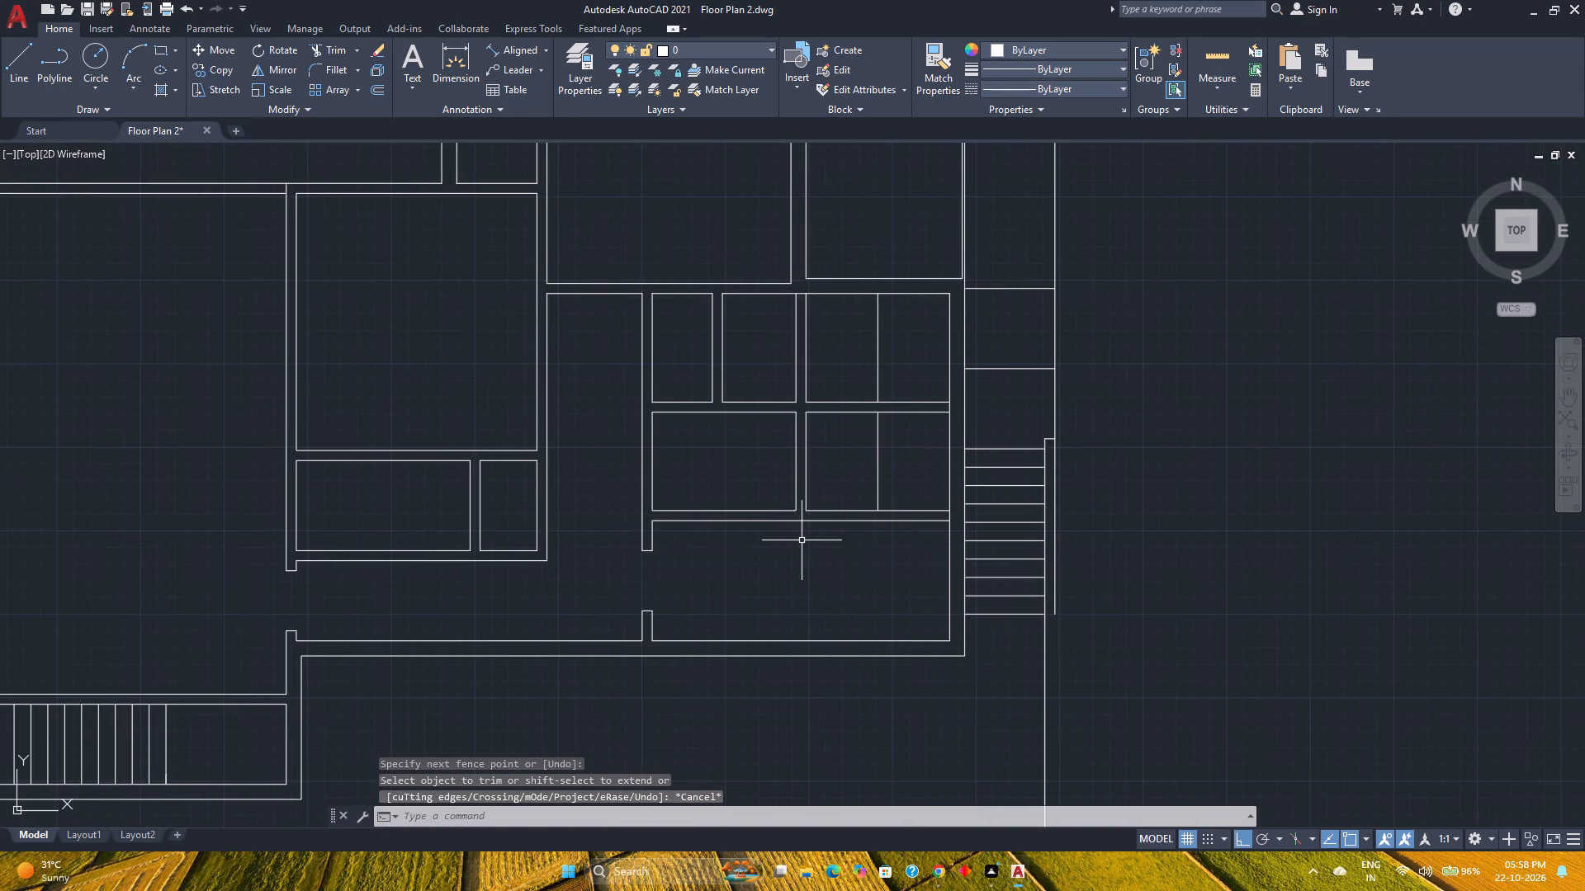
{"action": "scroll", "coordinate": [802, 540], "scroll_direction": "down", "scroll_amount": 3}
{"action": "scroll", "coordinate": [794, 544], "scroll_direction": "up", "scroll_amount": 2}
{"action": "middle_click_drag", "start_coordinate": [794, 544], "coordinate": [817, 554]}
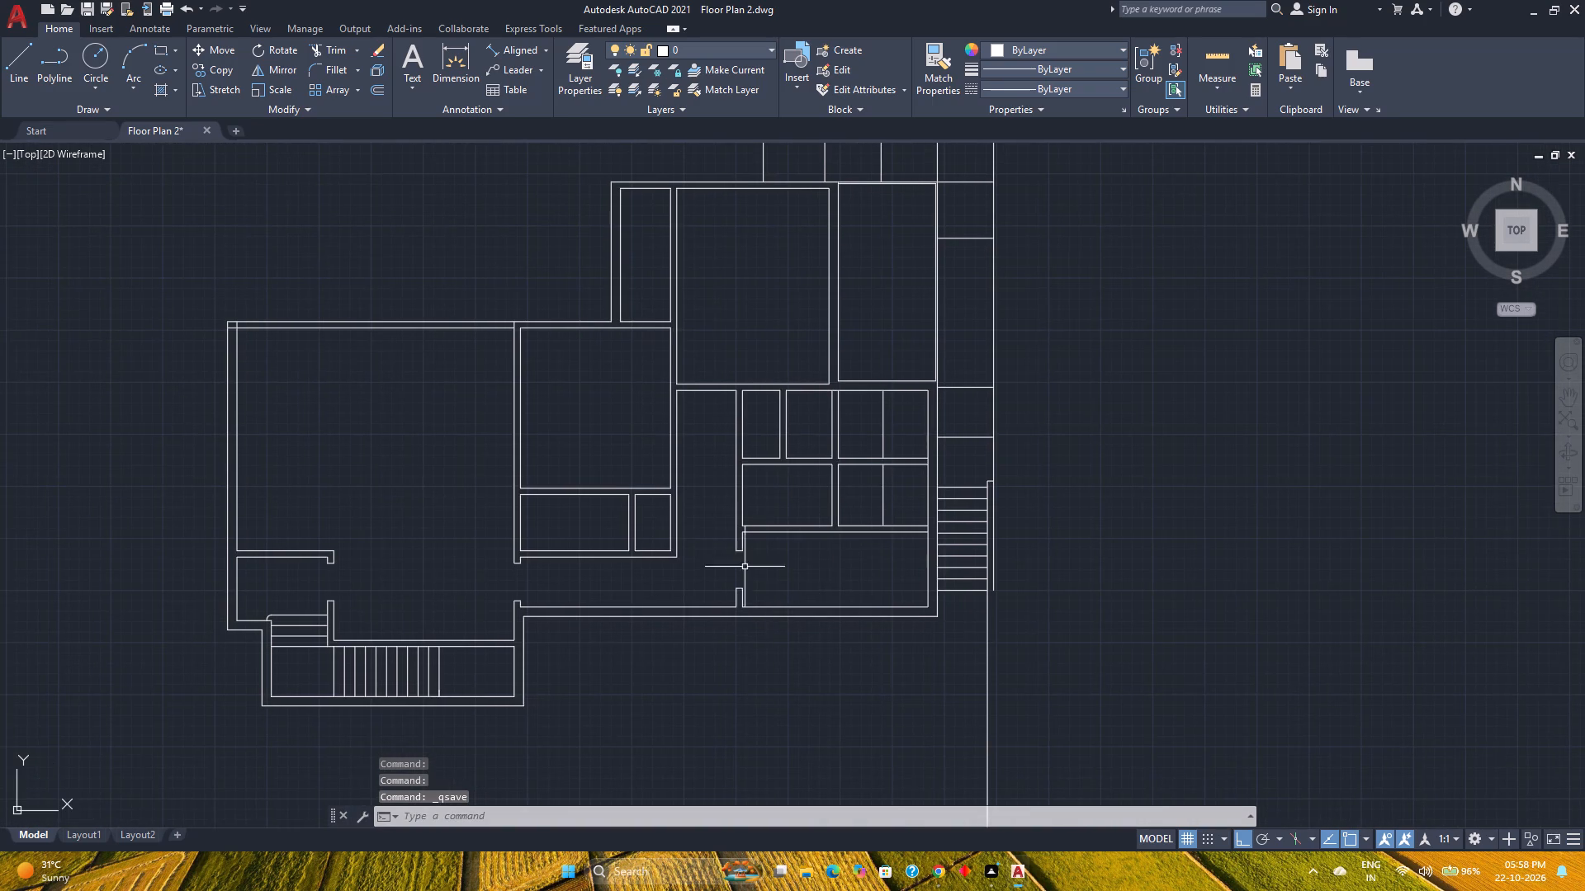
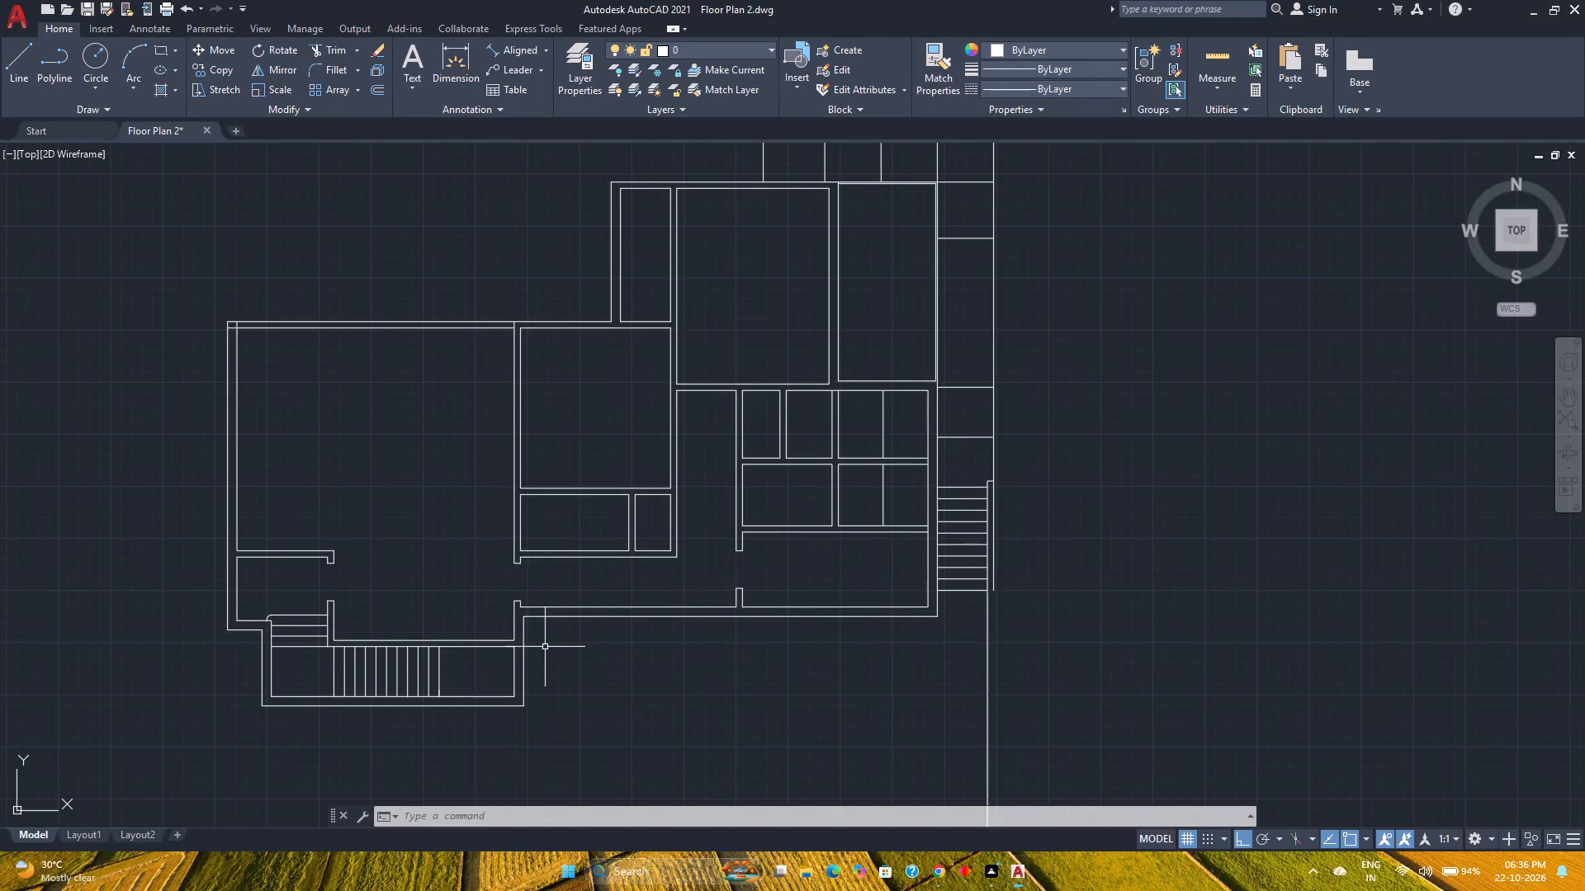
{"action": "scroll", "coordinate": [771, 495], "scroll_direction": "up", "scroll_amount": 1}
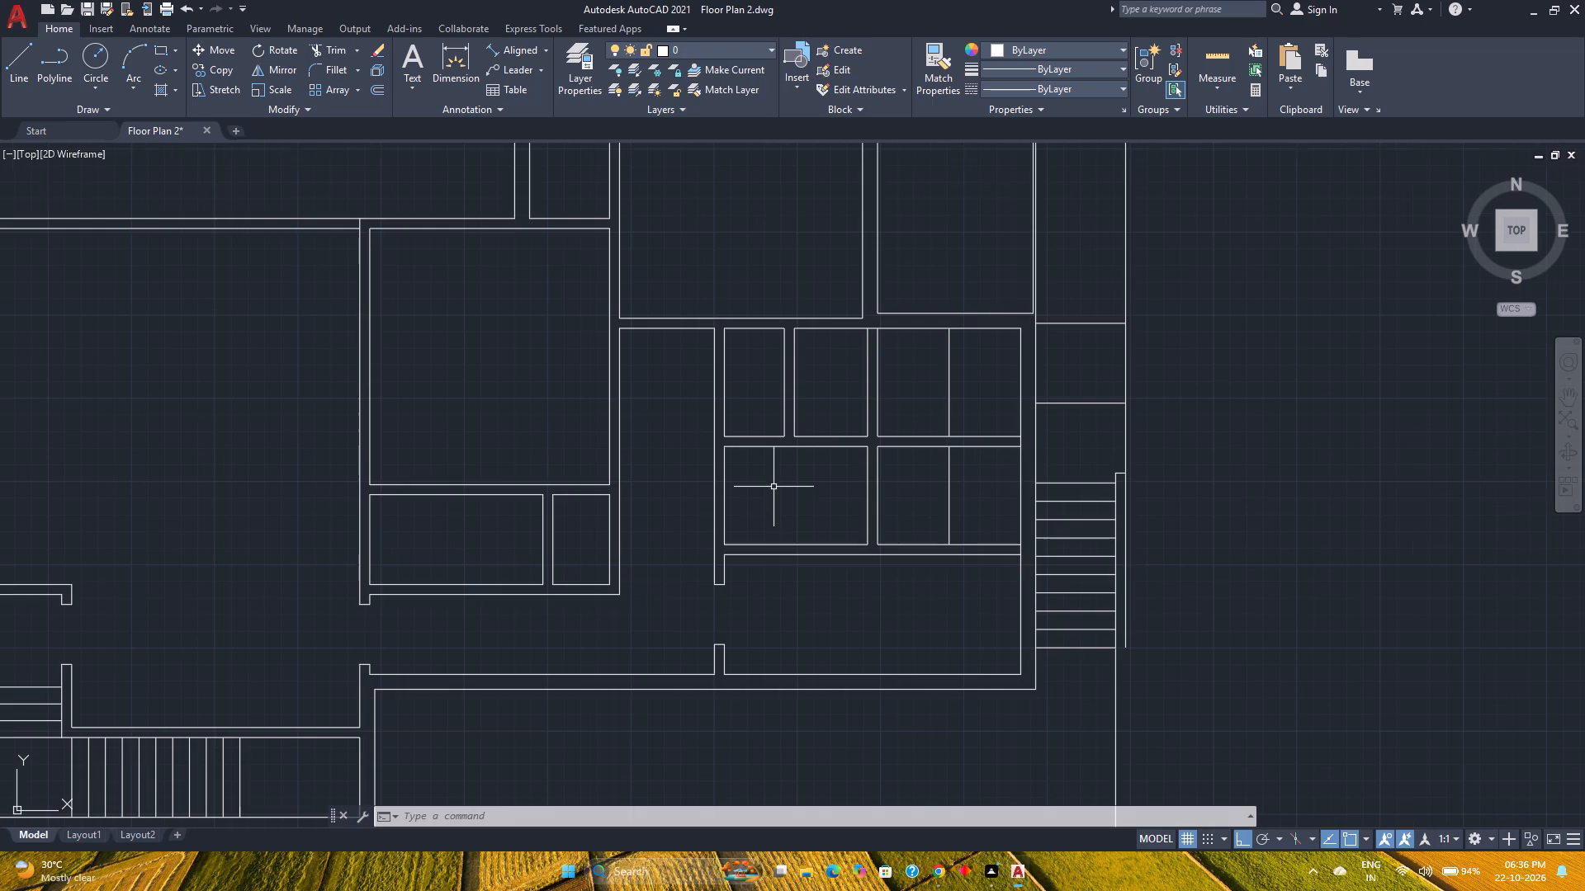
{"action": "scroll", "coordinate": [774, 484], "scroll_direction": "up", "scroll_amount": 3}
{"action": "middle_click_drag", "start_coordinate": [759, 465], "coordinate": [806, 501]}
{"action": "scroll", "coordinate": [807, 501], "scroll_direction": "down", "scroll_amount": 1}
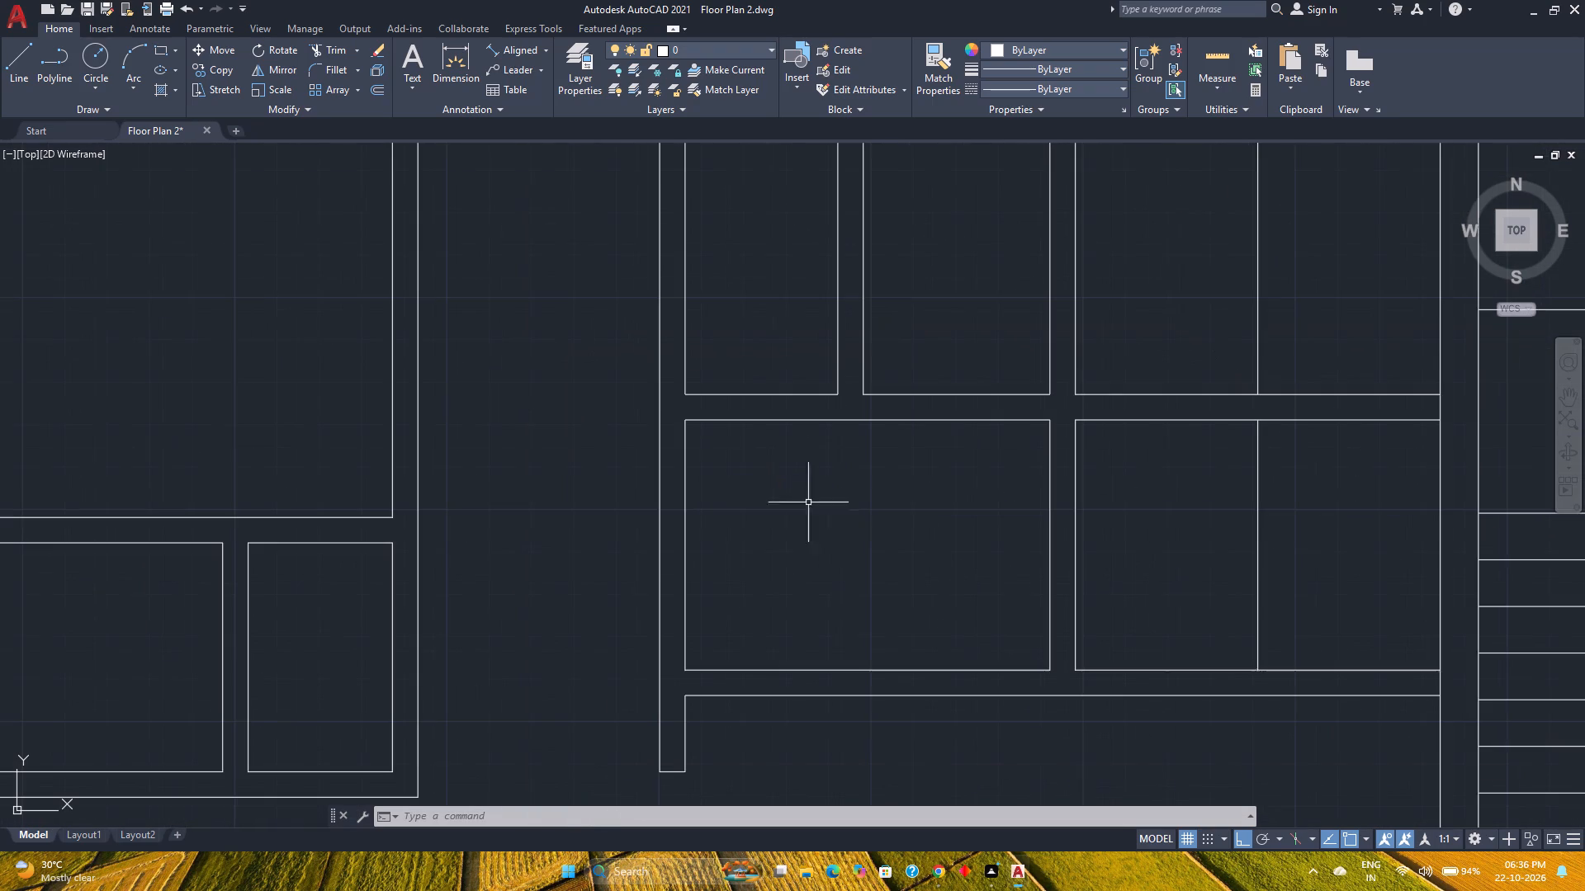
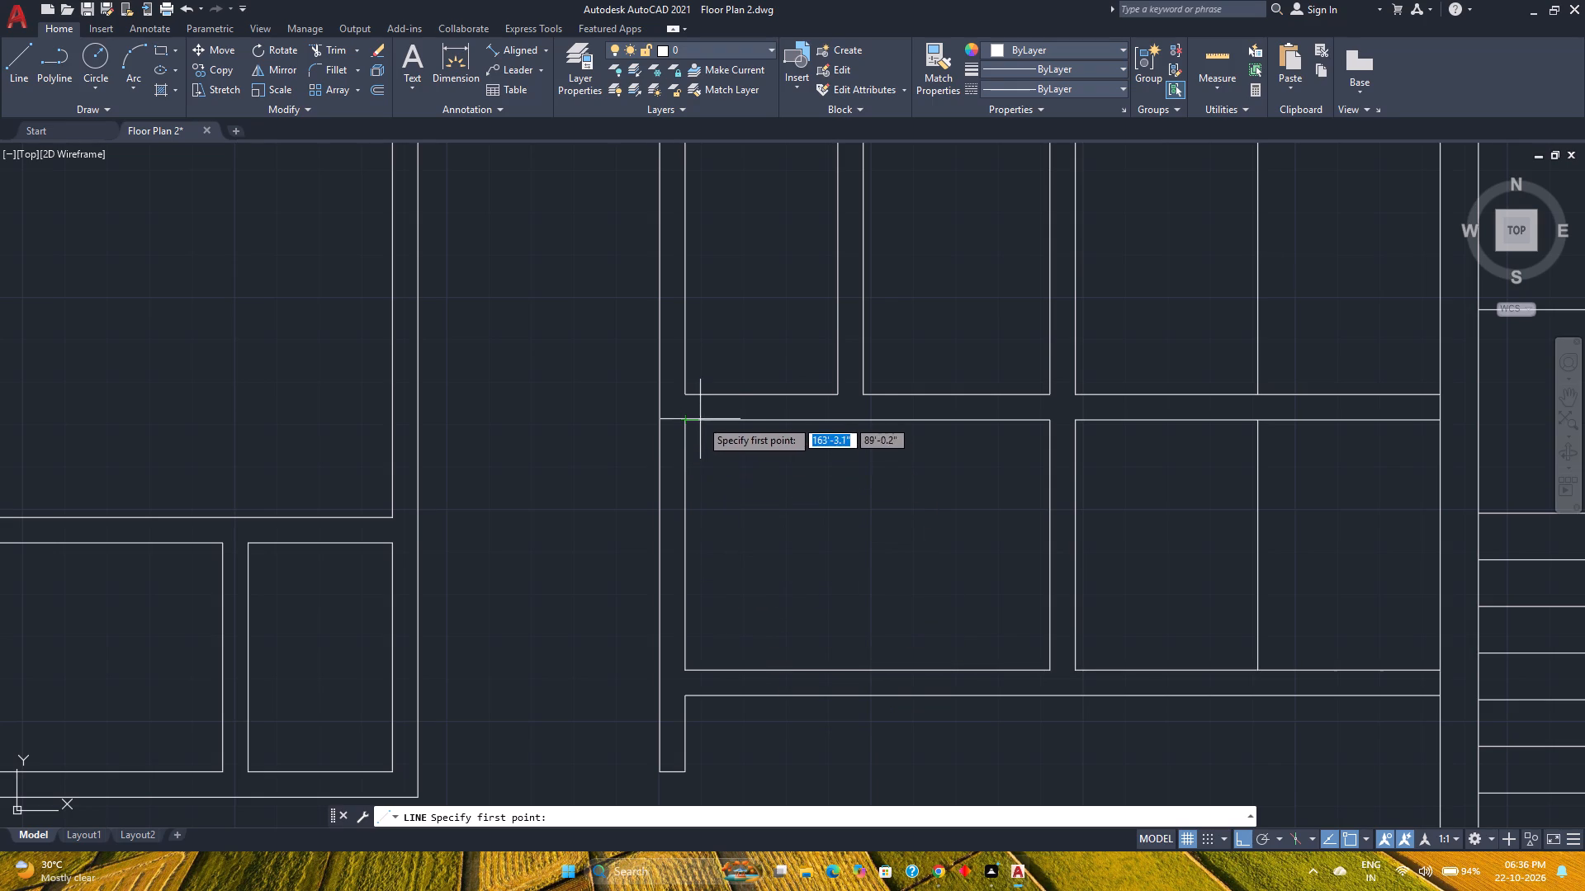
Draw a line across the west 6" partition at the northwest inside corner of the southern room.
{"action": "scroll", "coordinate": [700, 417], "scroll_direction": "up", "scroll_amount": 3}
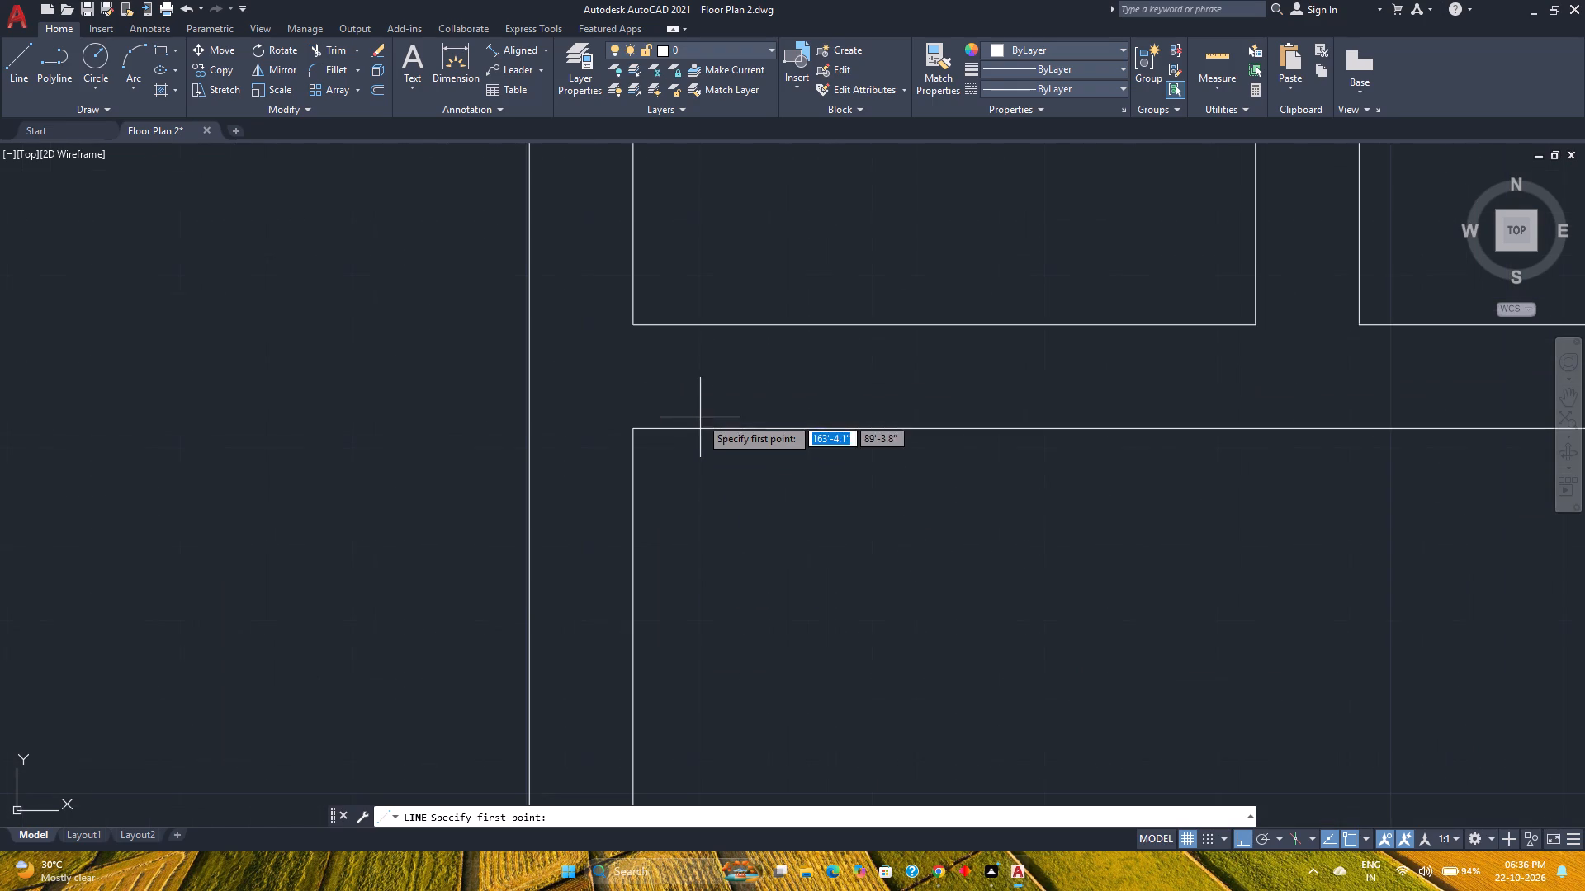
{"action": "left_click", "coordinate": [635, 428]}
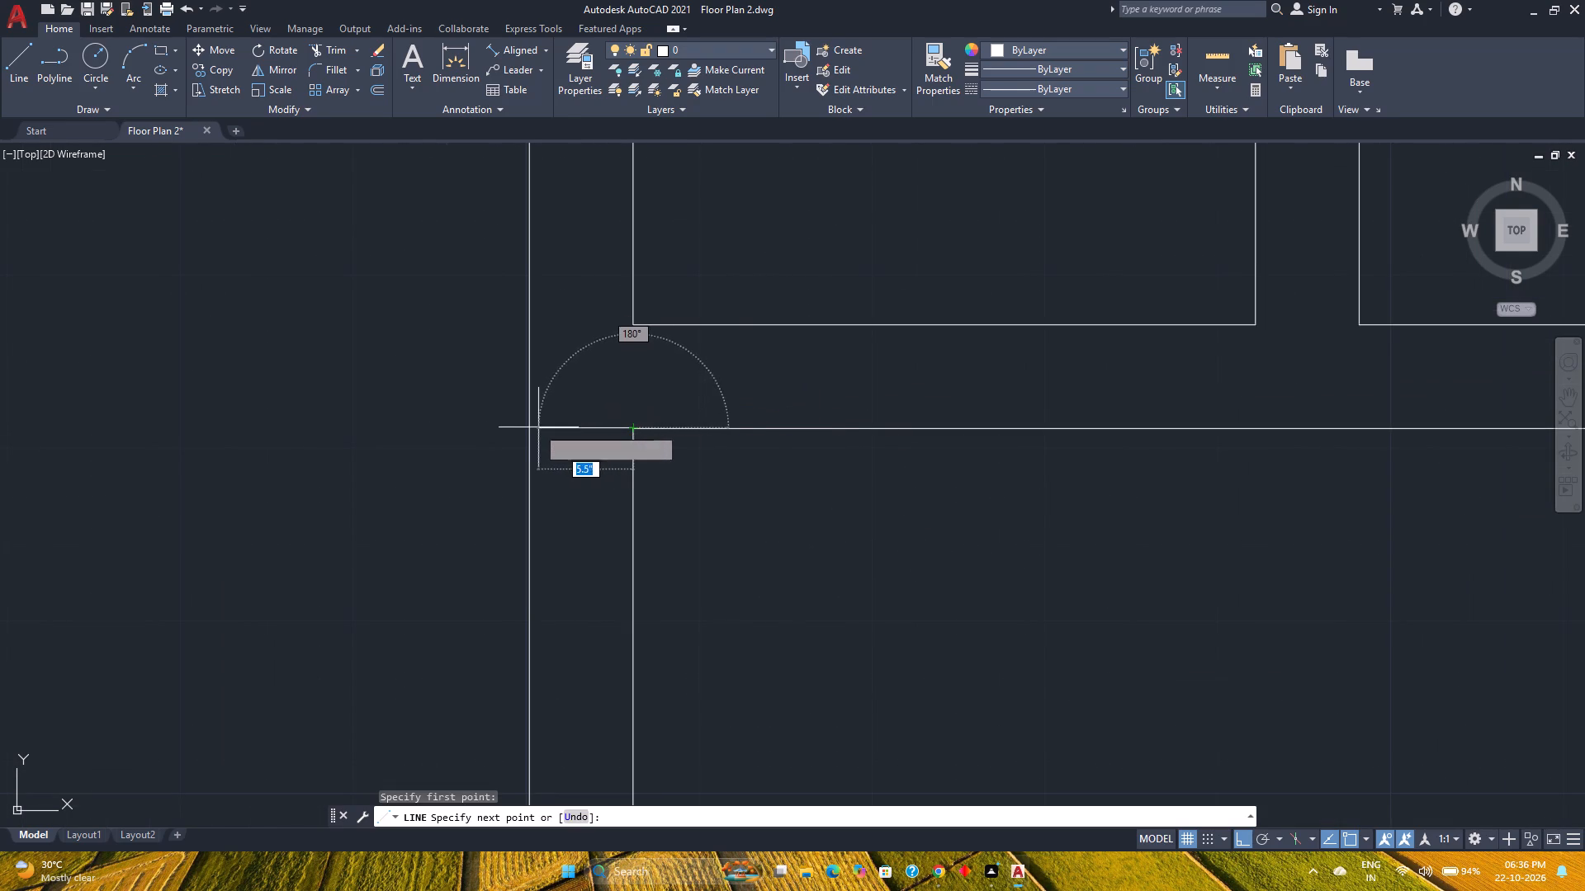
{"action": "left_click", "coordinate": [532, 428]}
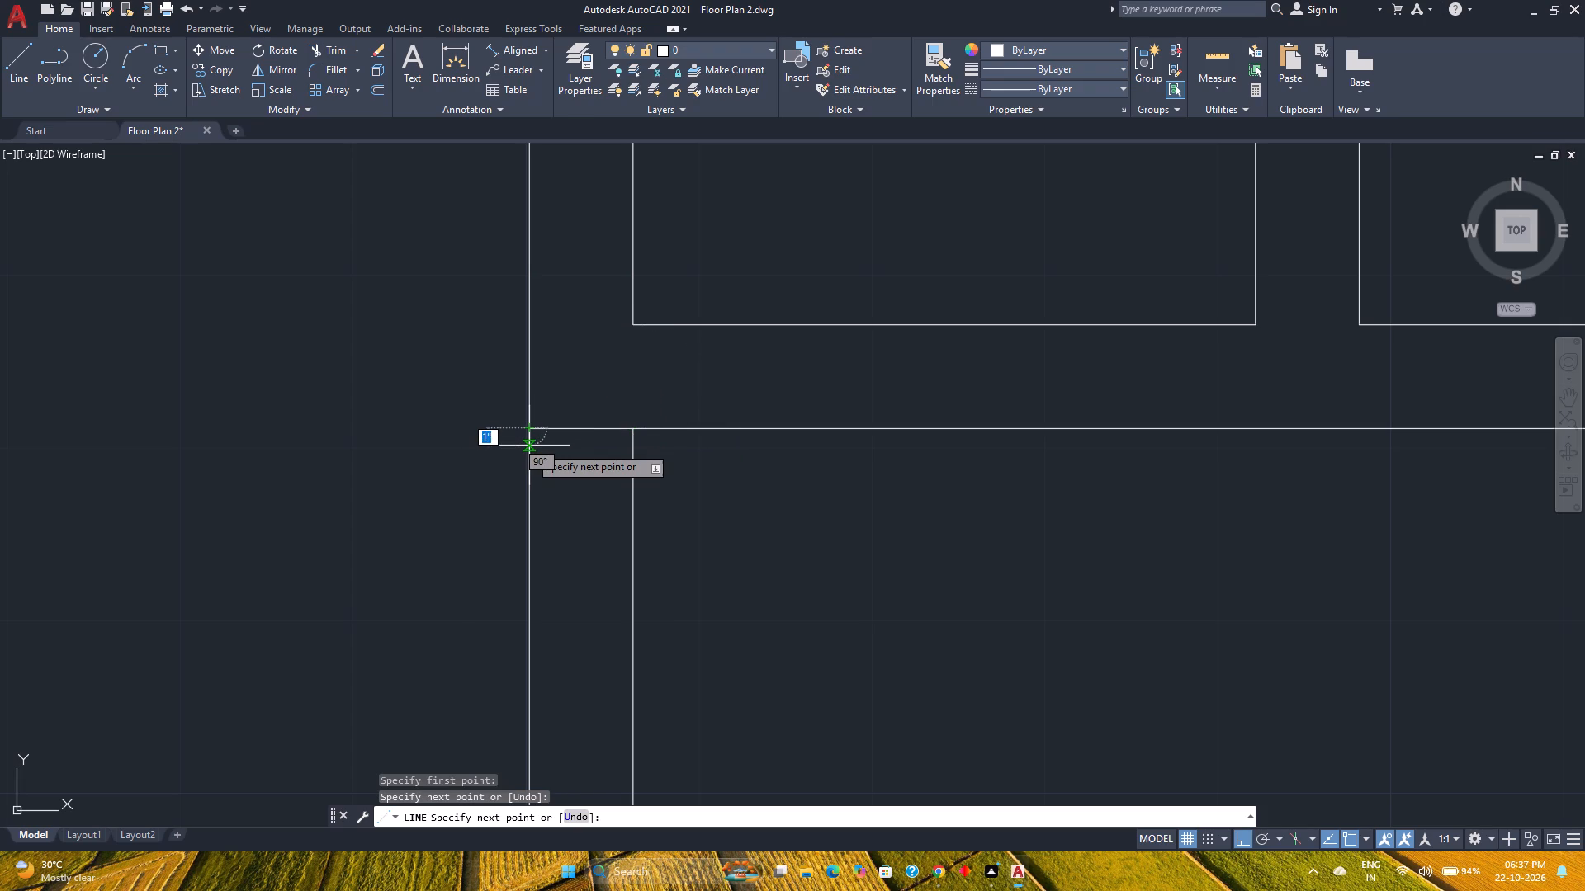
{"action": "key", "text": "Escape"}
Move the short line across the west partition 6" south of the room corner as a door jamb.
{"action": "left_click", "coordinate": [581, 440]}
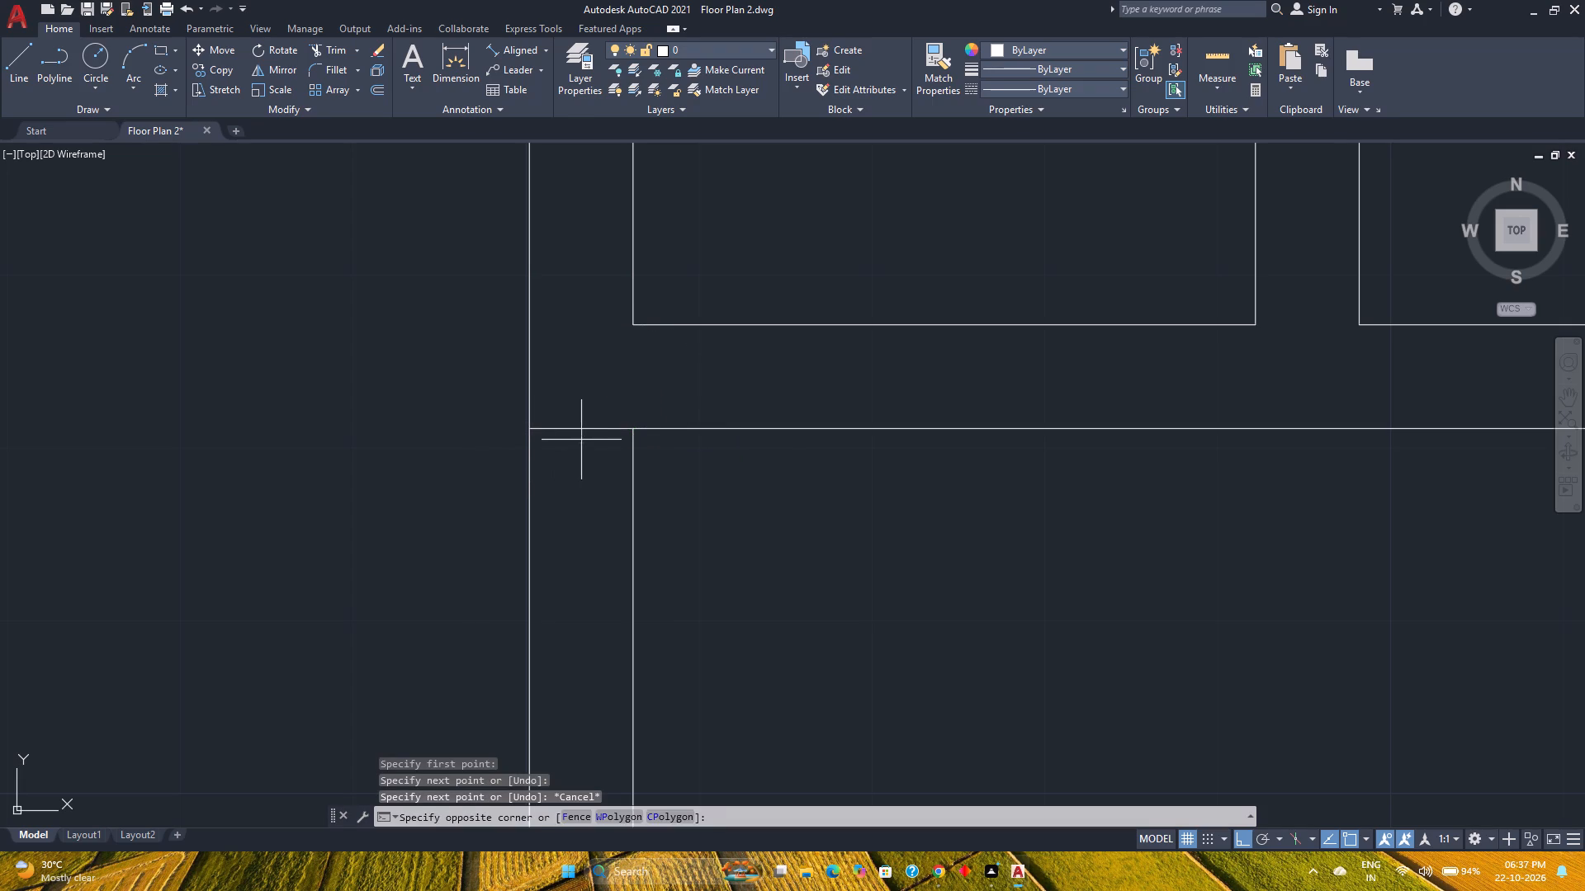
{"action": "left_click", "coordinate": [572, 416]}
{"action": "left_click", "coordinate": [211, 52]}
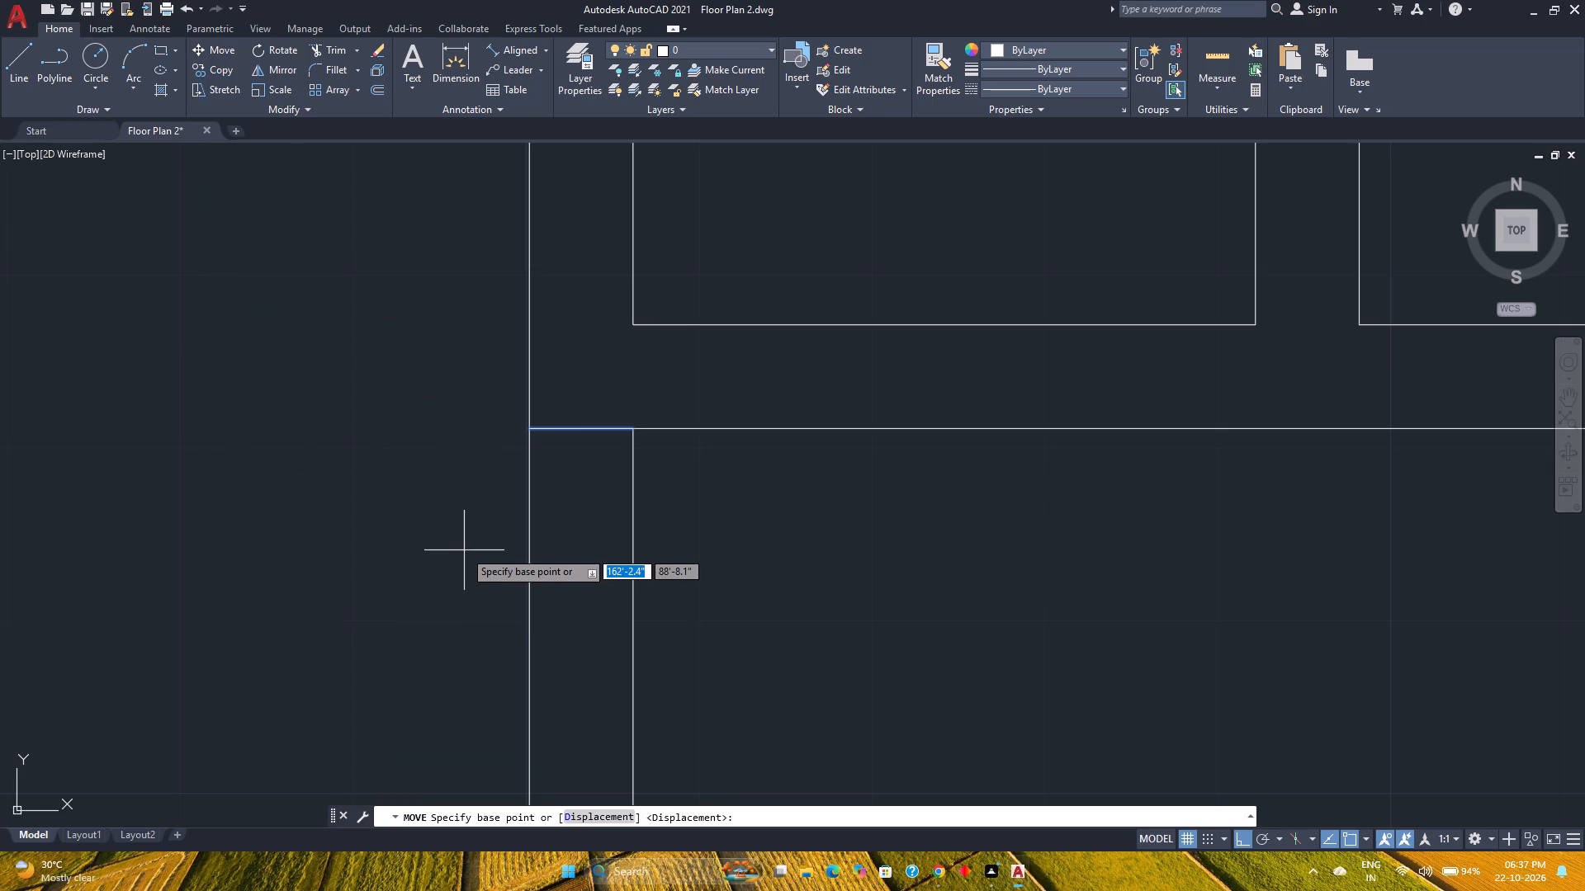
{"action": "scroll", "coordinate": [501, 495], "scroll_direction": "down", "scroll_amount": 3}
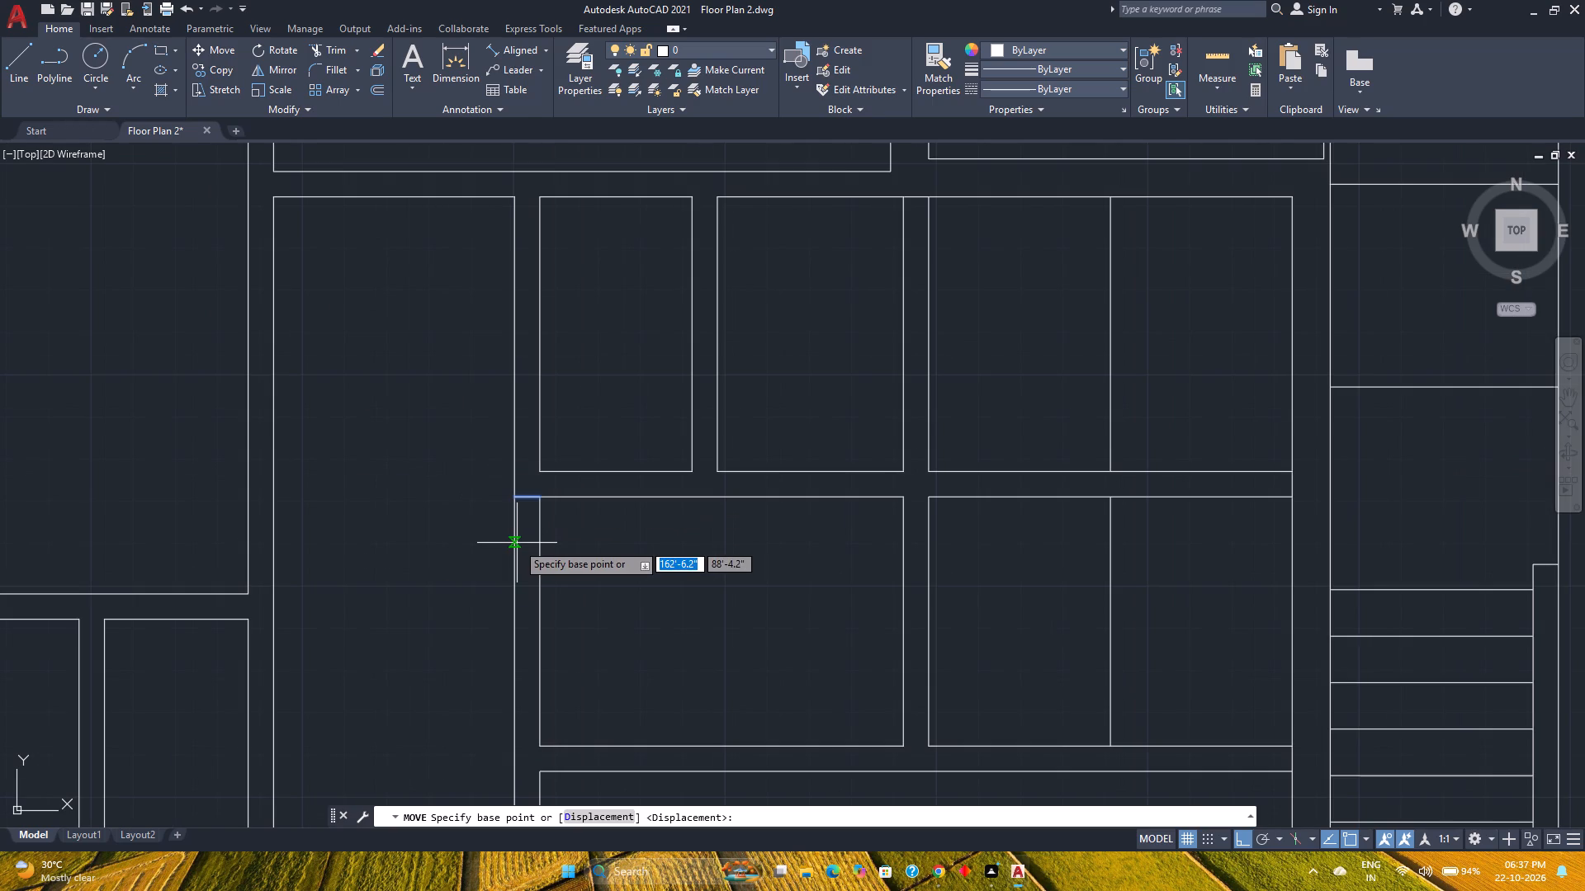
{"action": "key", "text": "m"}
{"action": "key", "text": "Return"}
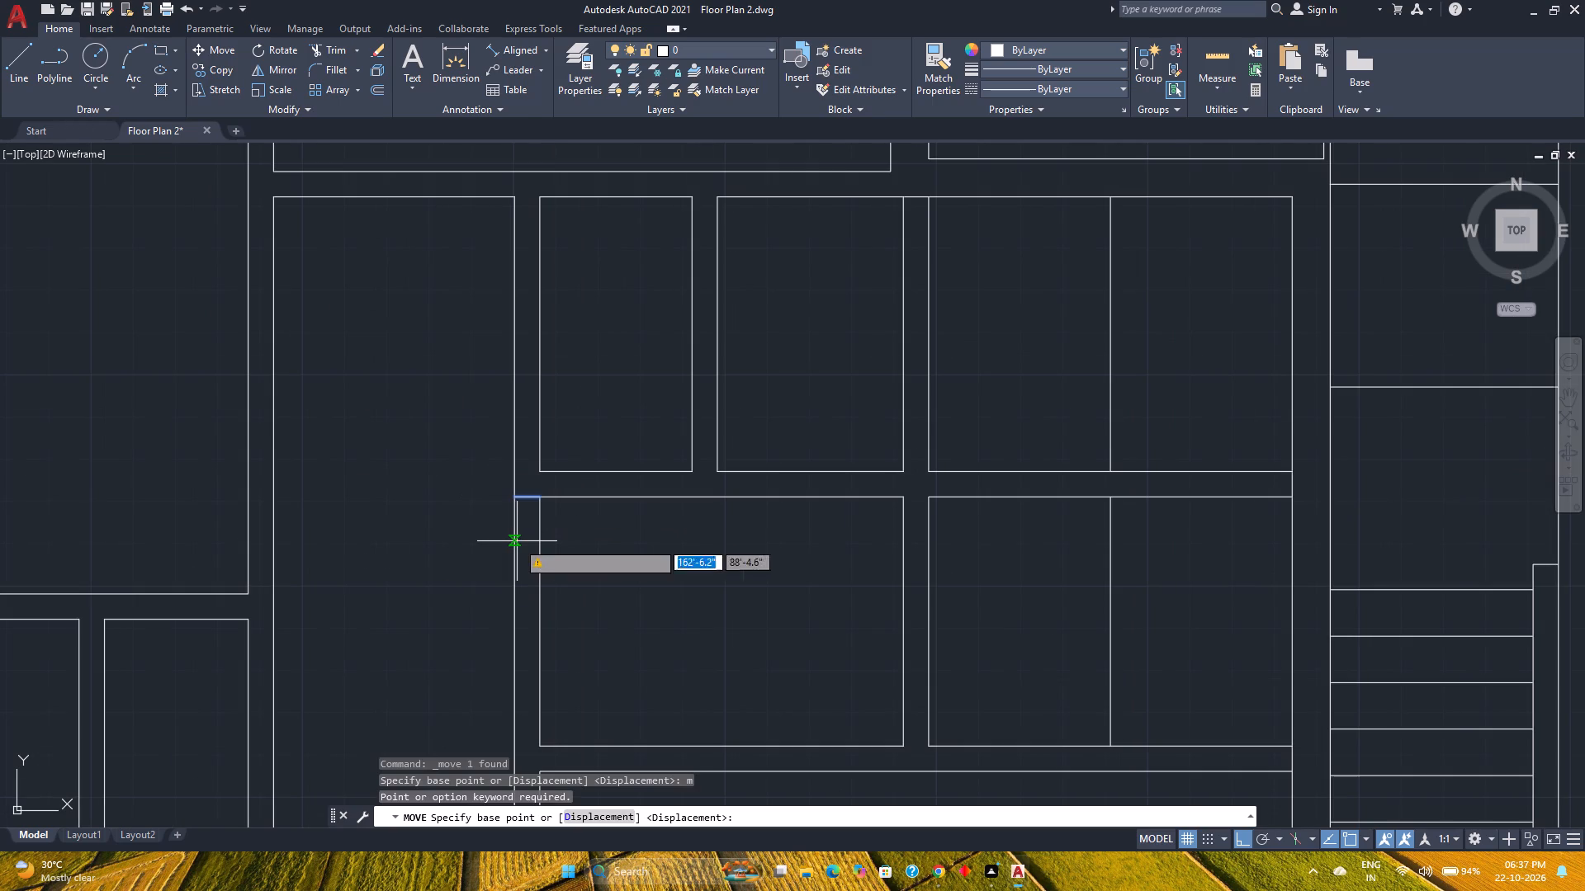
{"action": "scroll", "coordinate": [536, 497], "scroll_direction": "up", "scroll_amount": 3}
{"action": "left_click", "coordinate": [551, 500]}
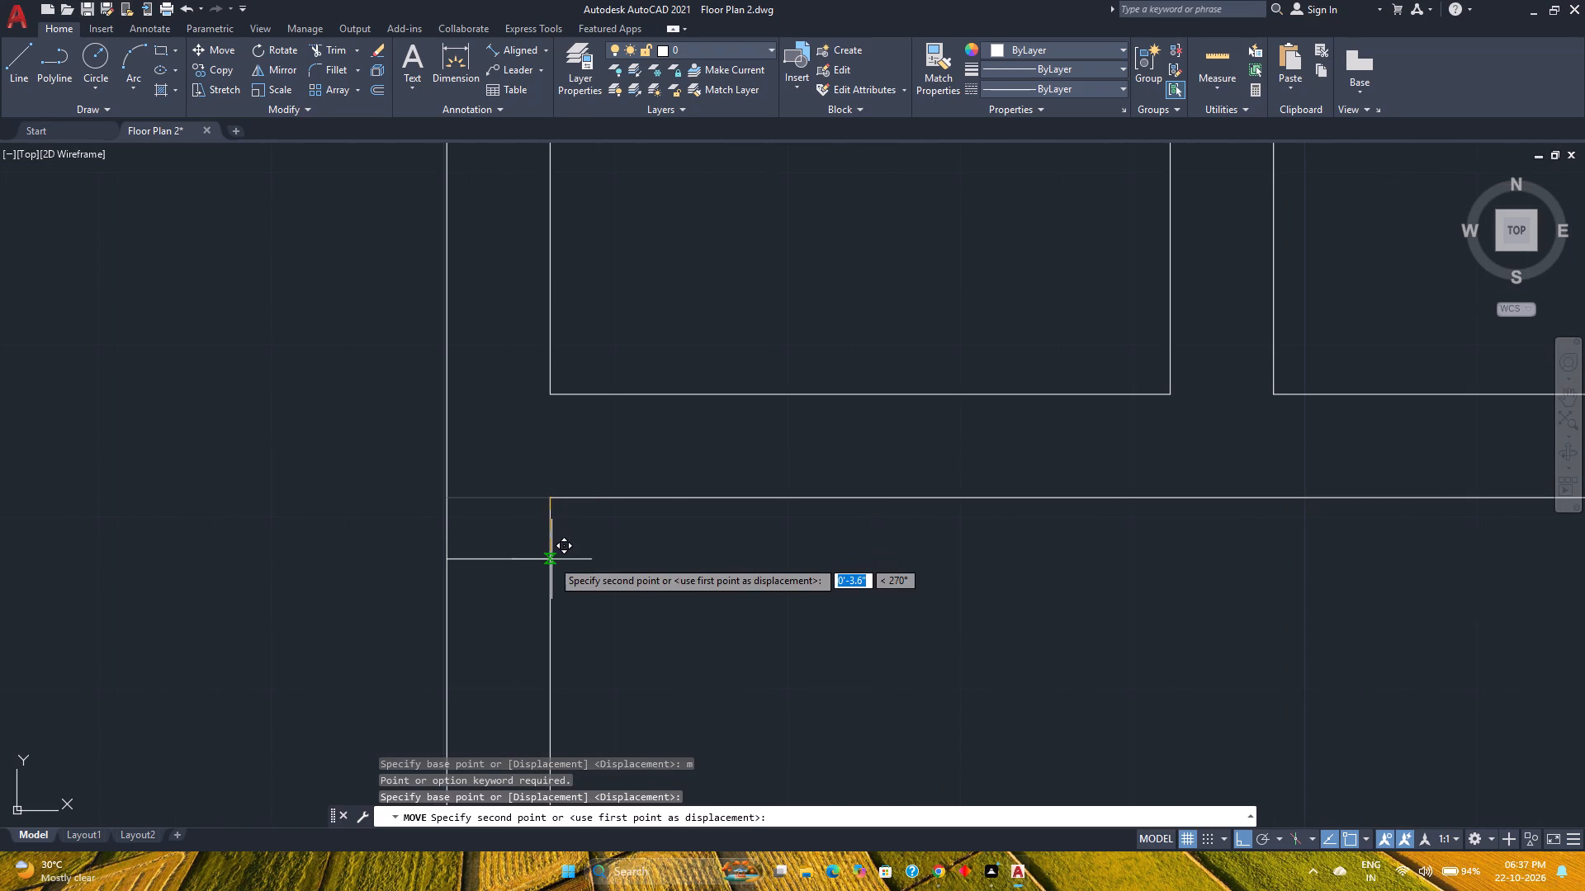
{"action": "key", "text": "6"}
{"action": "key", "text": "Return"}
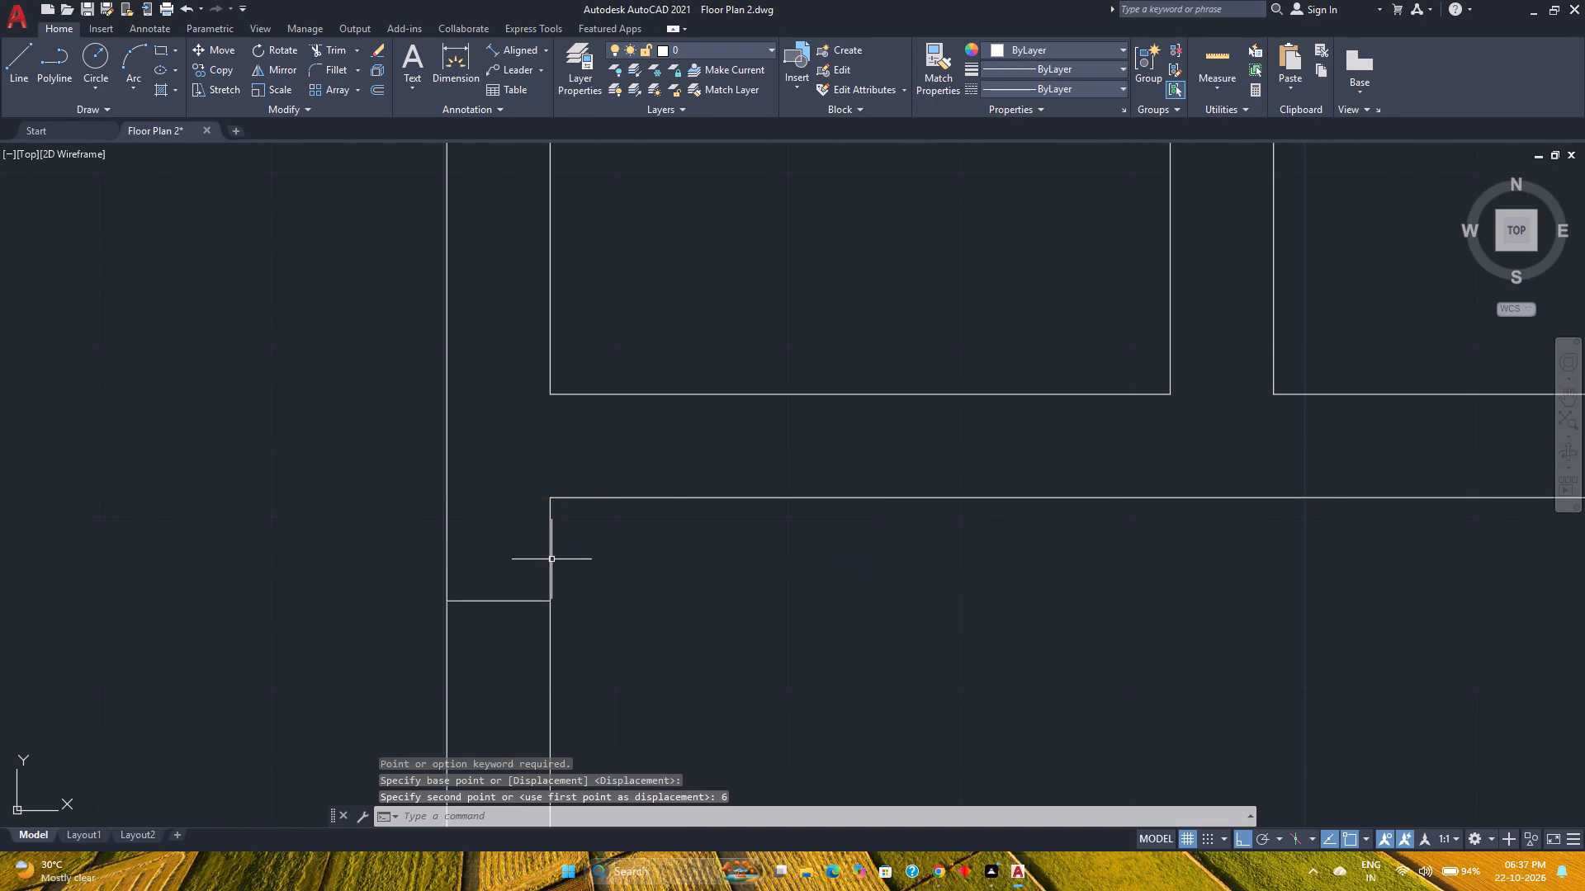
Offset the door jamb line in the west partition 2'6" south for the opposite jamb.
{"action": "scroll", "coordinate": [551, 559], "scroll_direction": "down", "scroll_amount": 4}
{"action": "middle_click_drag", "start_coordinate": [585, 606], "coordinate": [576, 544]}
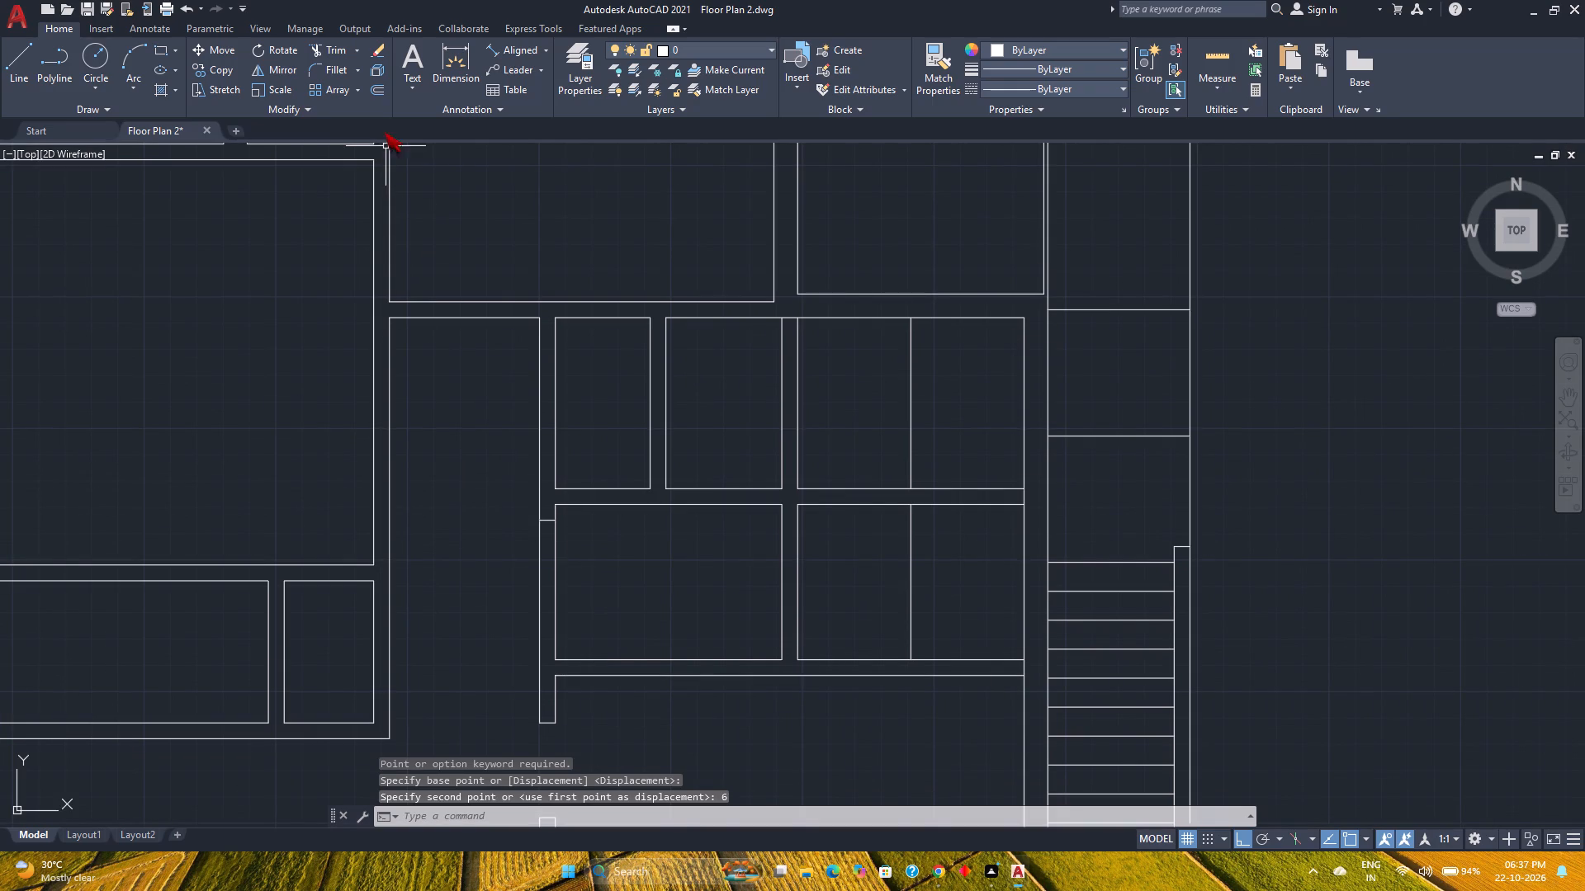
{"action": "left_click", "coordinate": [374, 84]}
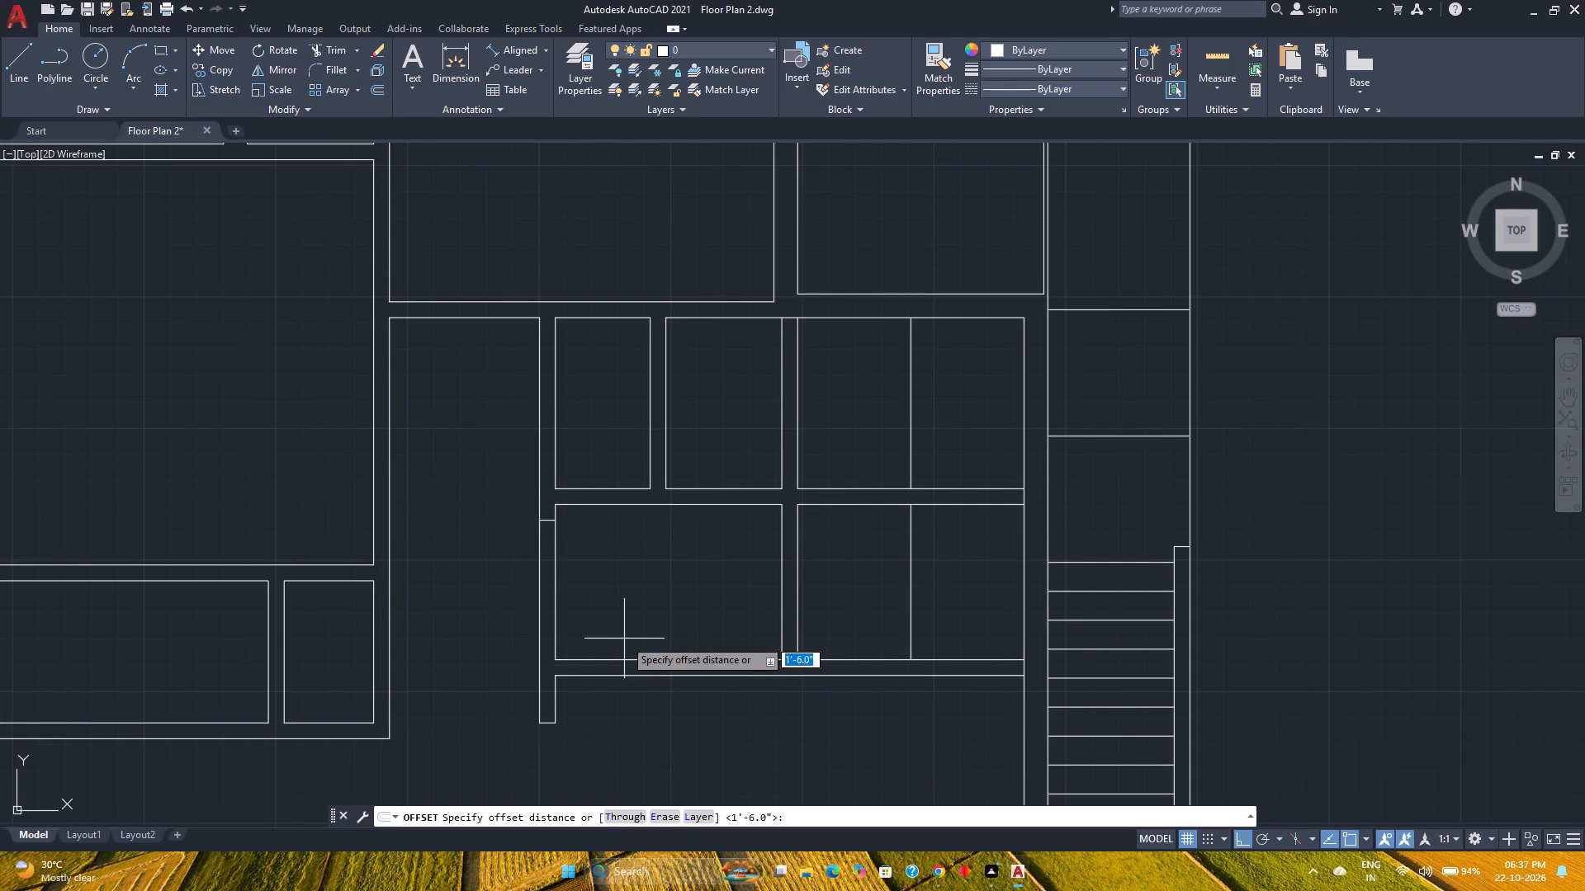
{"action": "type", "text": "3'"}
{"action": "key", "text": "Return"}
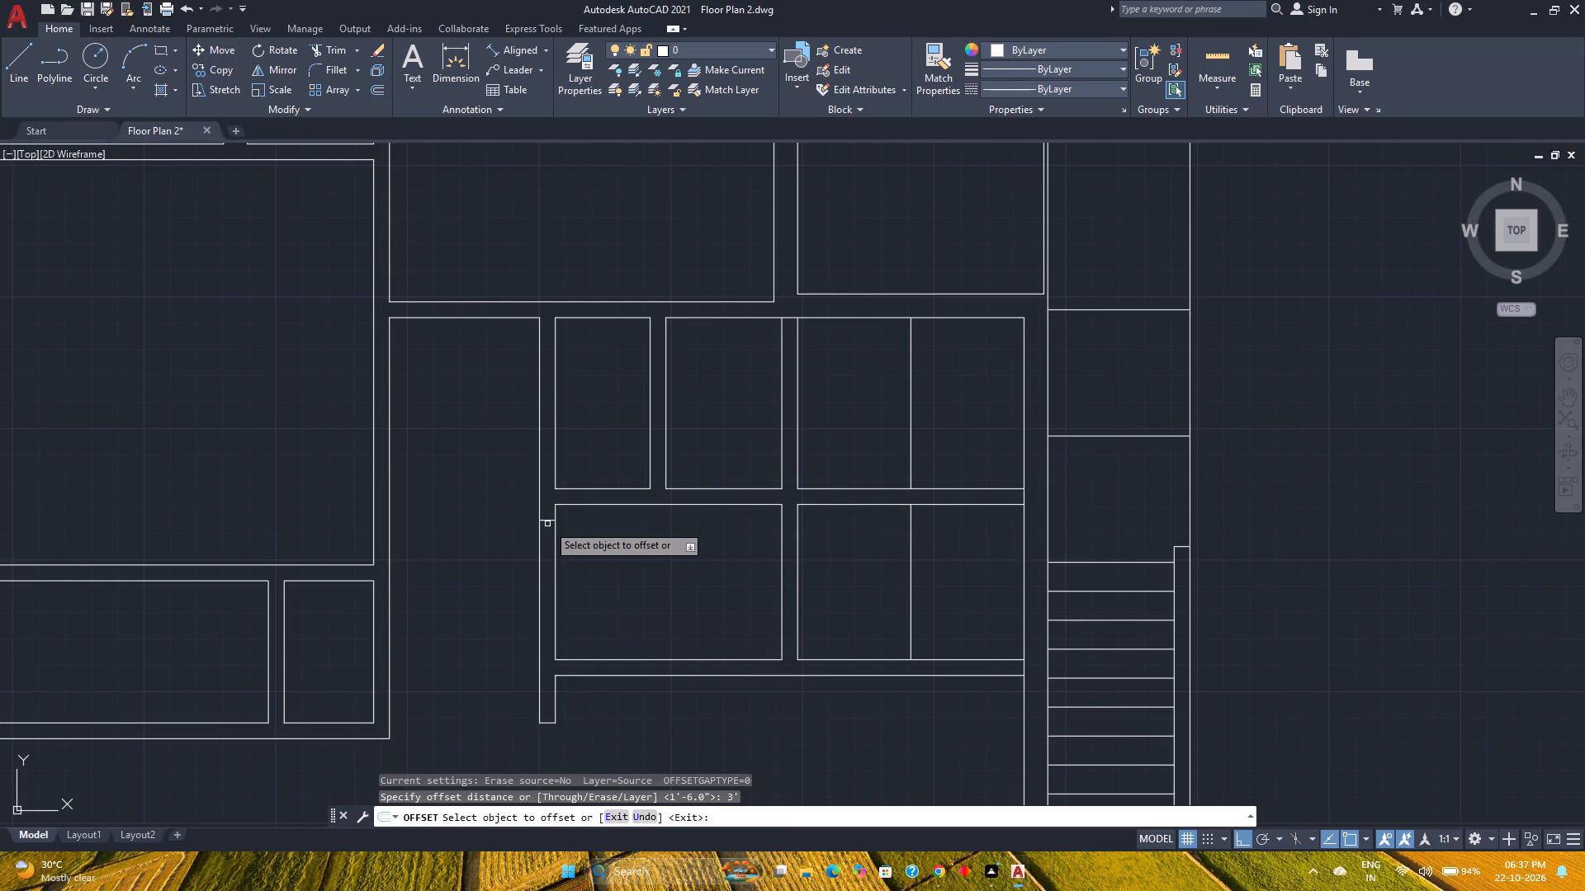
{"action": "left_click", "coordinate": [548, 521]}
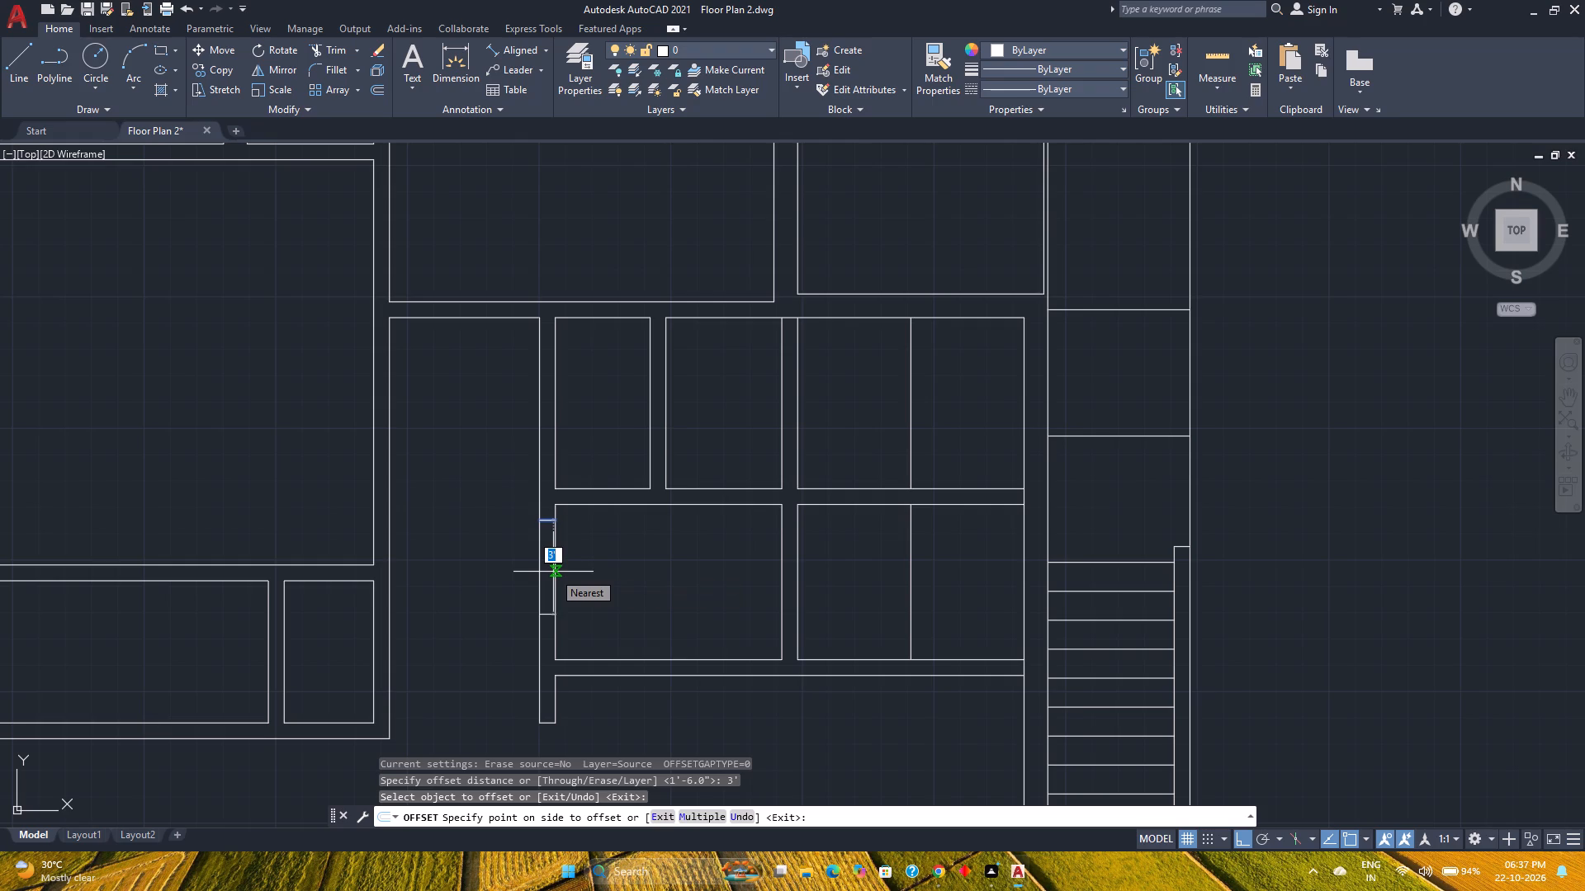
{"action": "type", "text": "2'6\""}
{"action": "key", "text": "Return"}
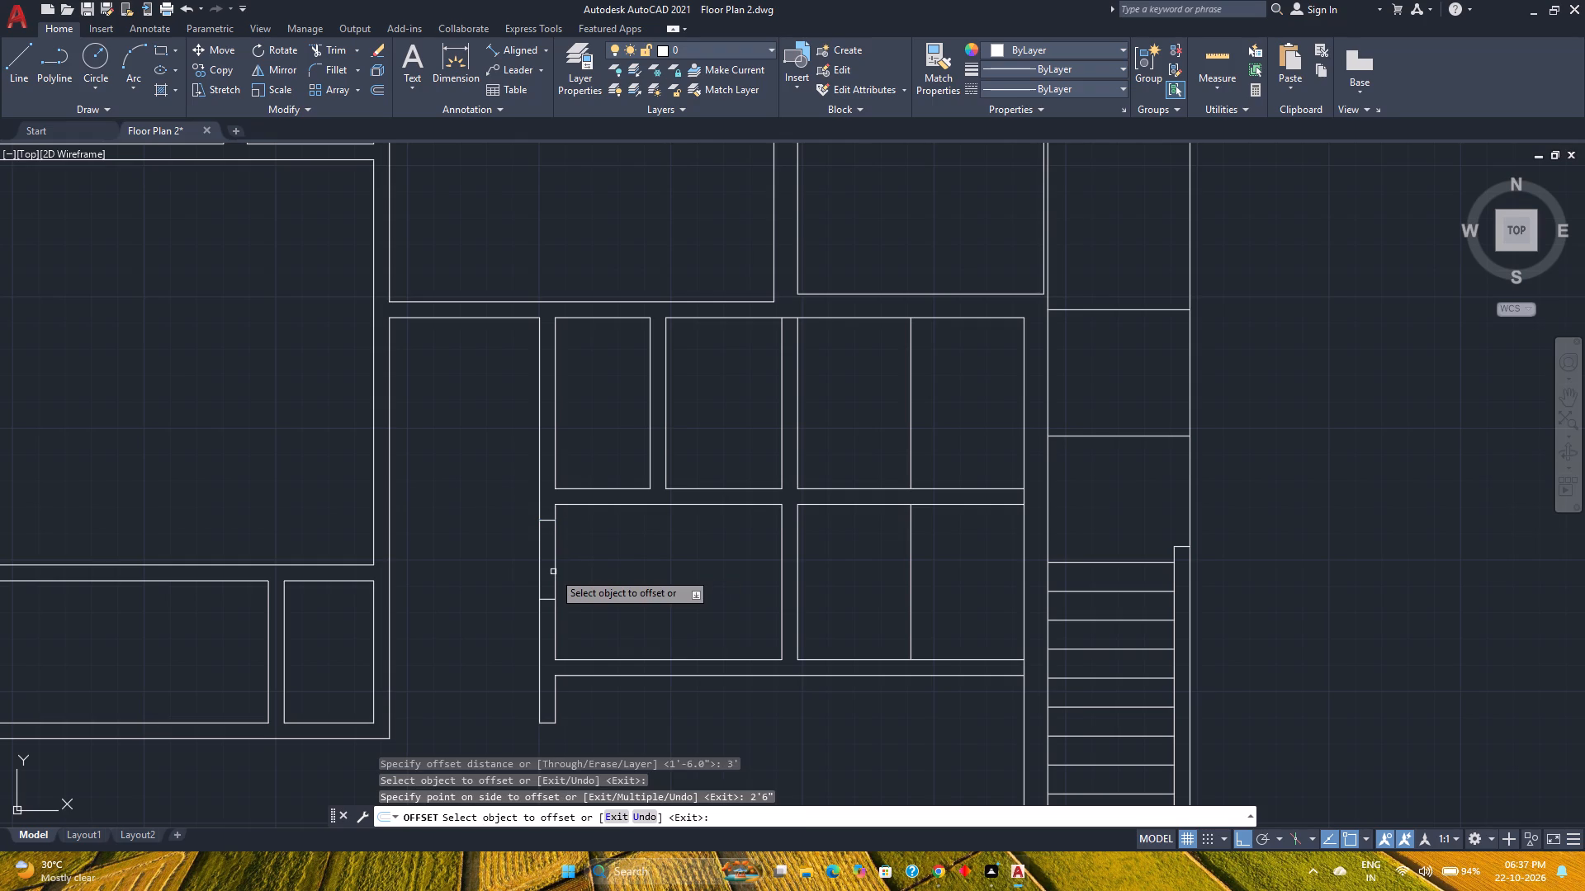
{"action": "key", "text": "Escape"}
Trim both west partition lines between the two jambs to open the doorway.
{"action": "type", "text": "tr"}
{"action": "key", "text": "Return"}
{"action": "left_click", "coordinate": [515, 564]}
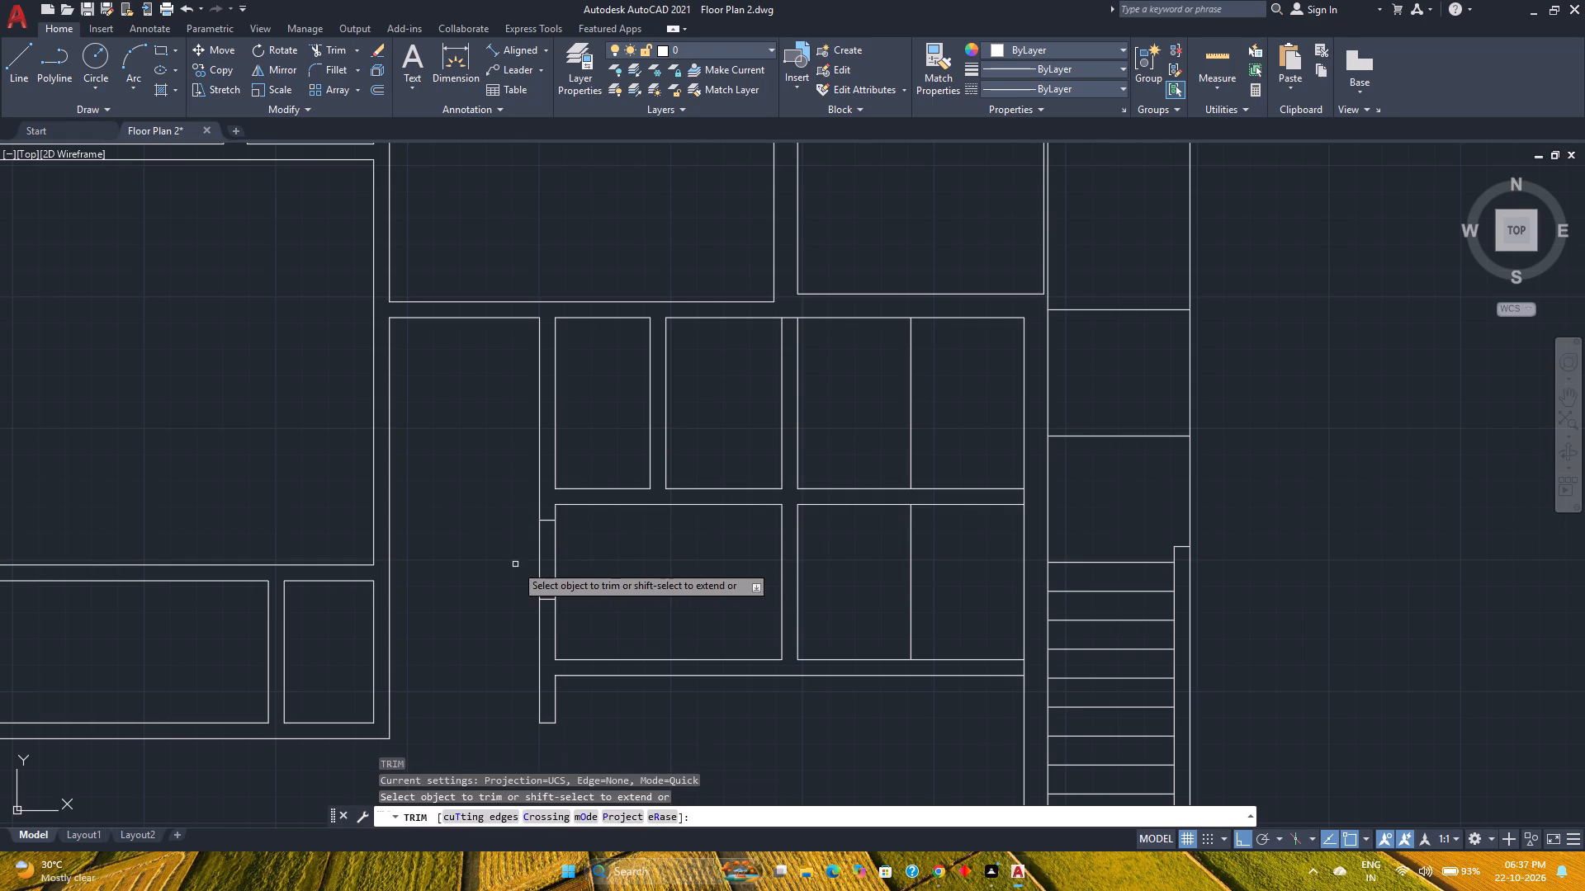
{"action": "left_click", "coordinate": [558, 567]}
{"action": "key", "text": "Escape"}
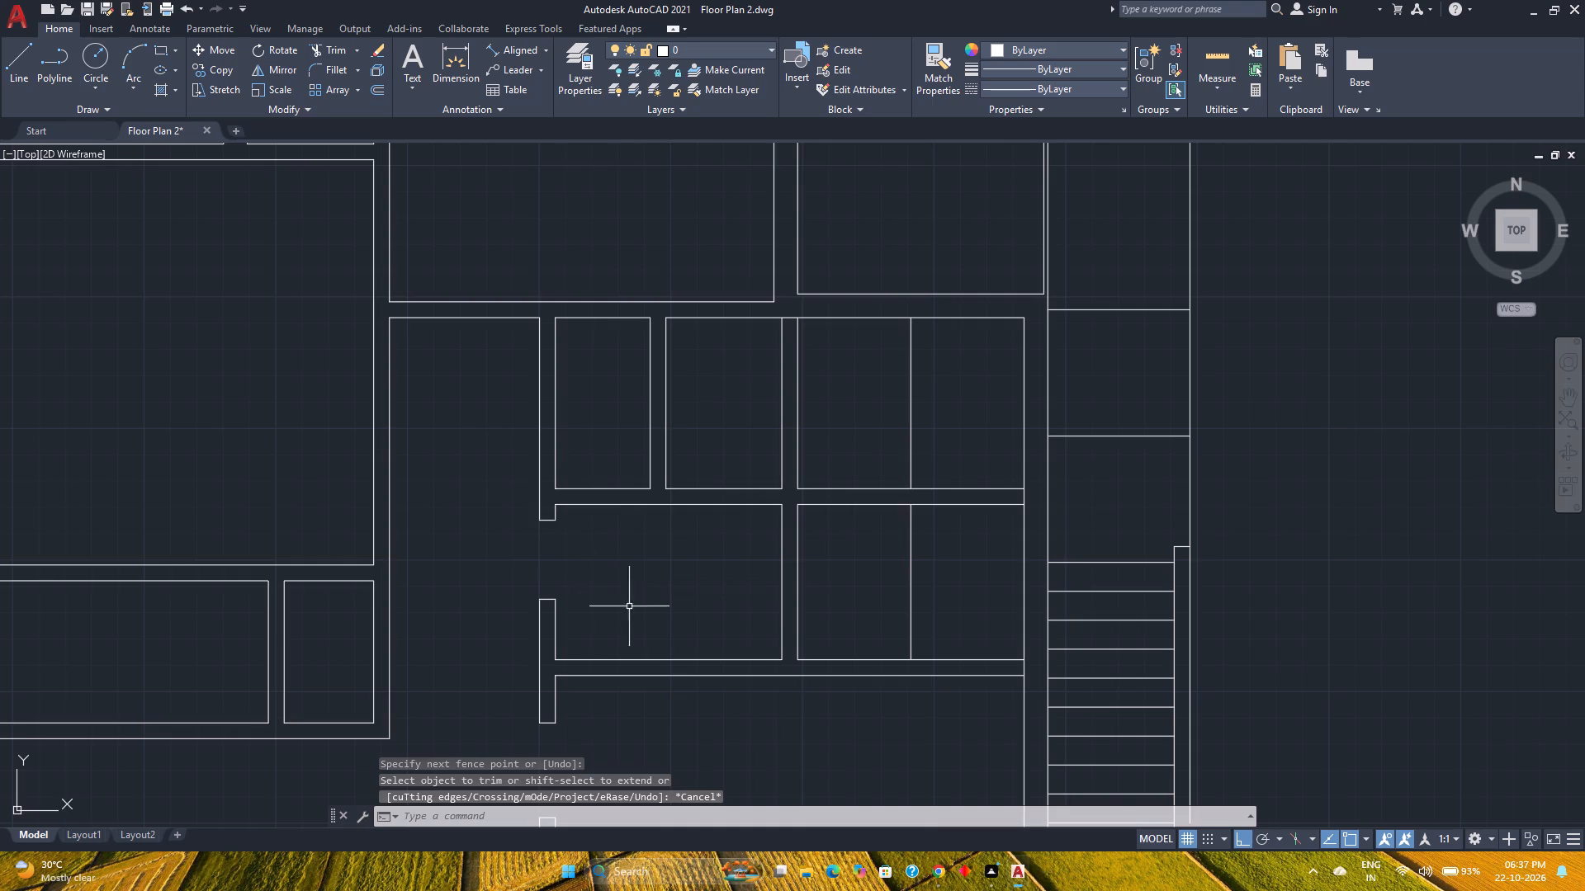
Offset the inner south wall line of the room with the new doorway 1'6" north into the room.
{"action": "left_click", "coordinate": [372, 94]}
{"action": "key", "text": "1"}
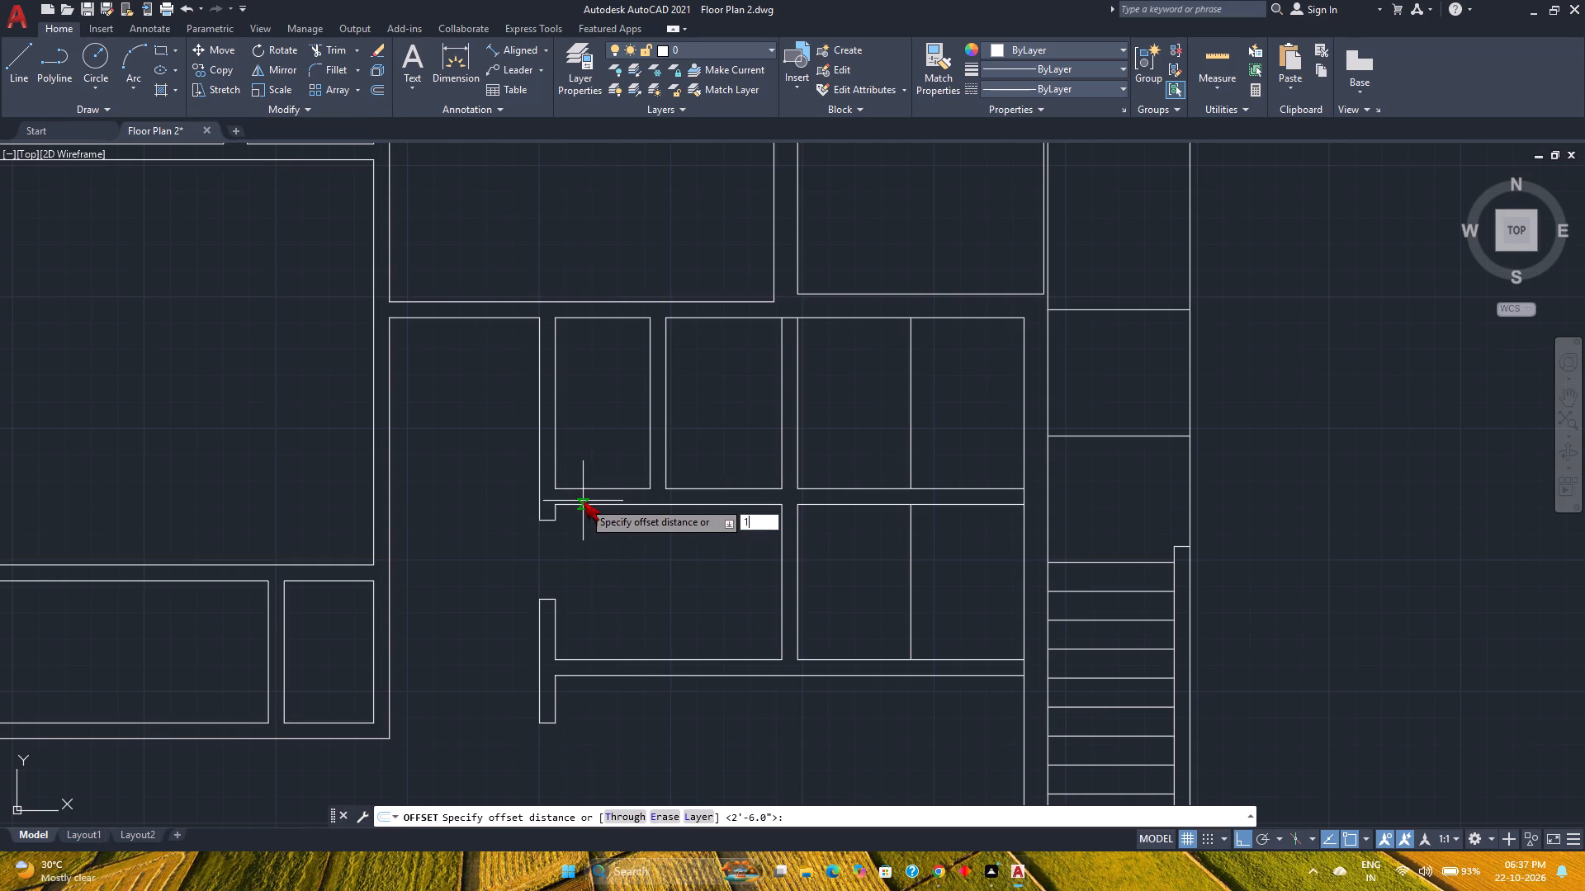
{"action": "type", "text": "'6\""}
{"action": "key", "text": "Return"}
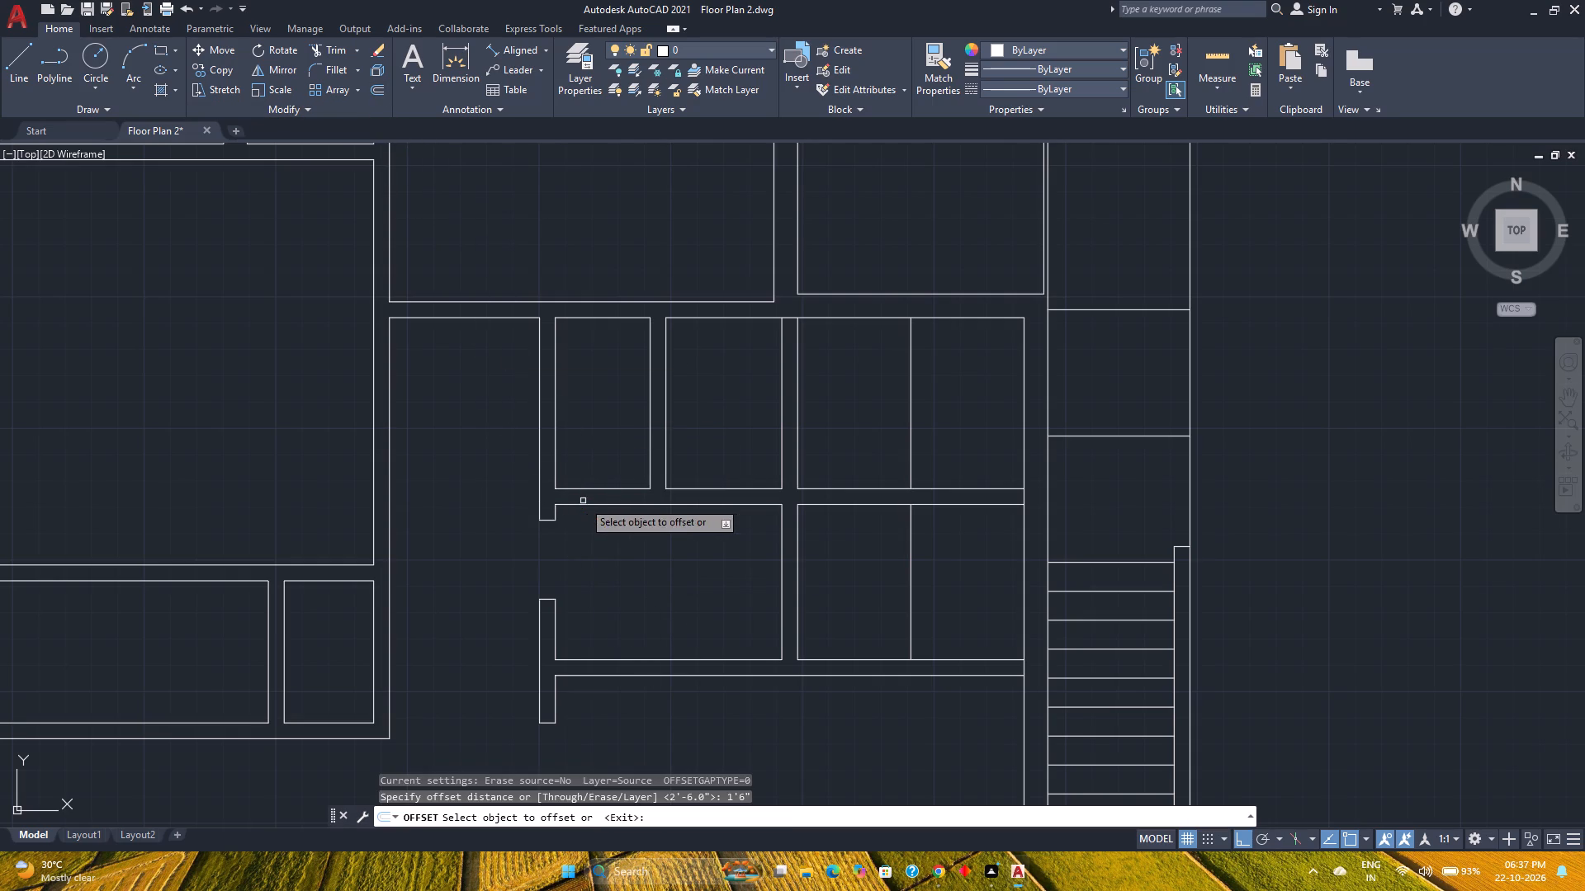
{"action": "left_click", "coordinate": [651, 658]}
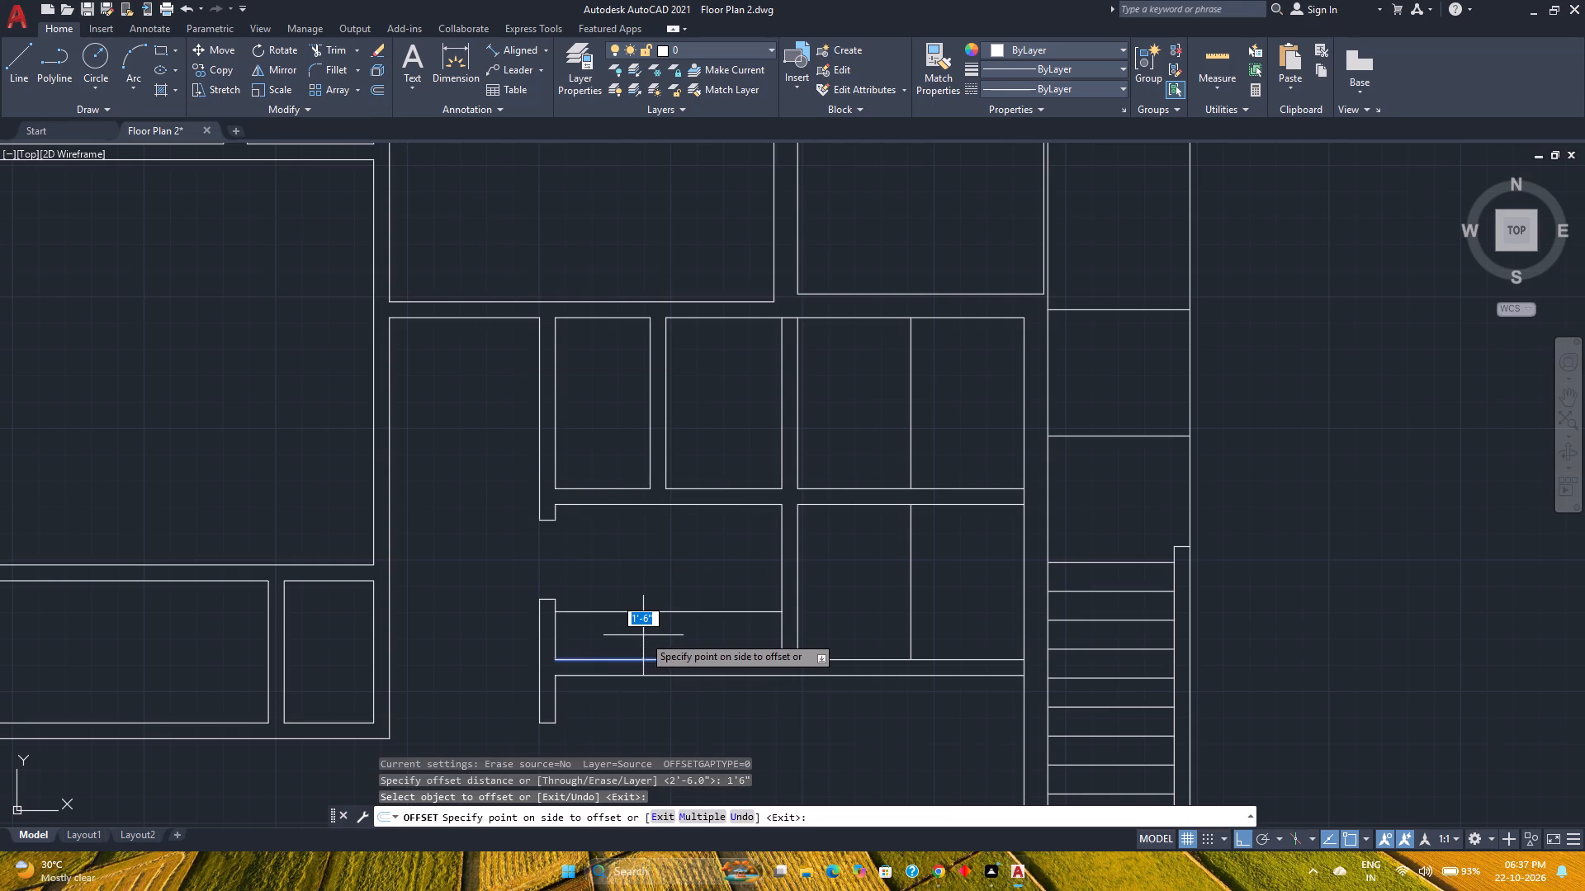
{"action": "left_click", "coordinate": [641, 633]}
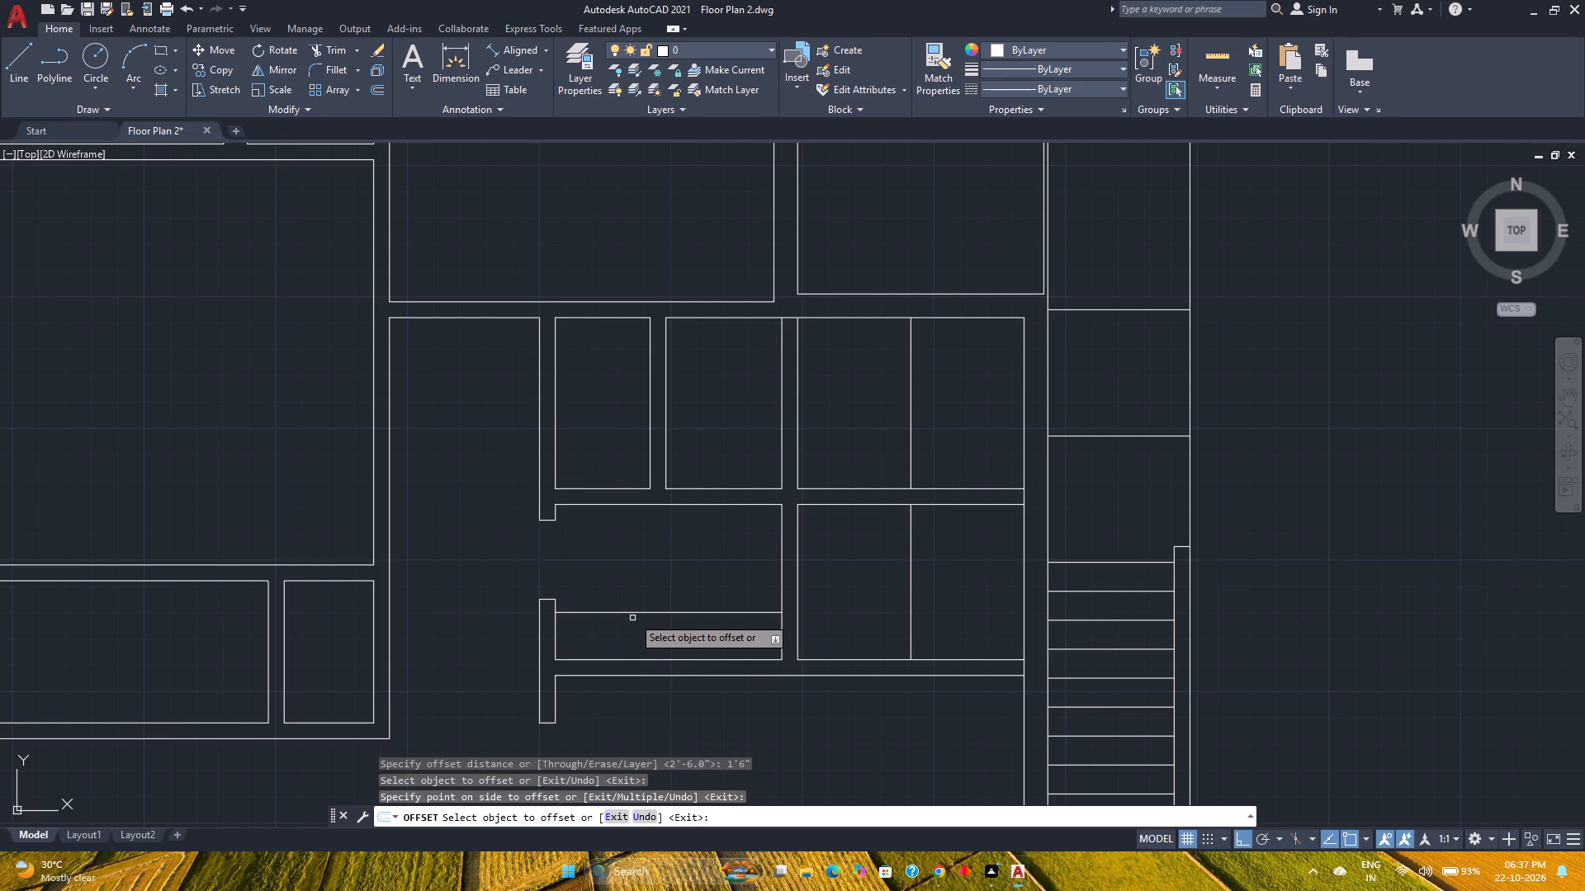
{"action": "middle_click_drag", "start_coordinate": [656, 569], "coordinate": [615, 643]}
{"action": "middle_click", "coordinate": [615, 643]}
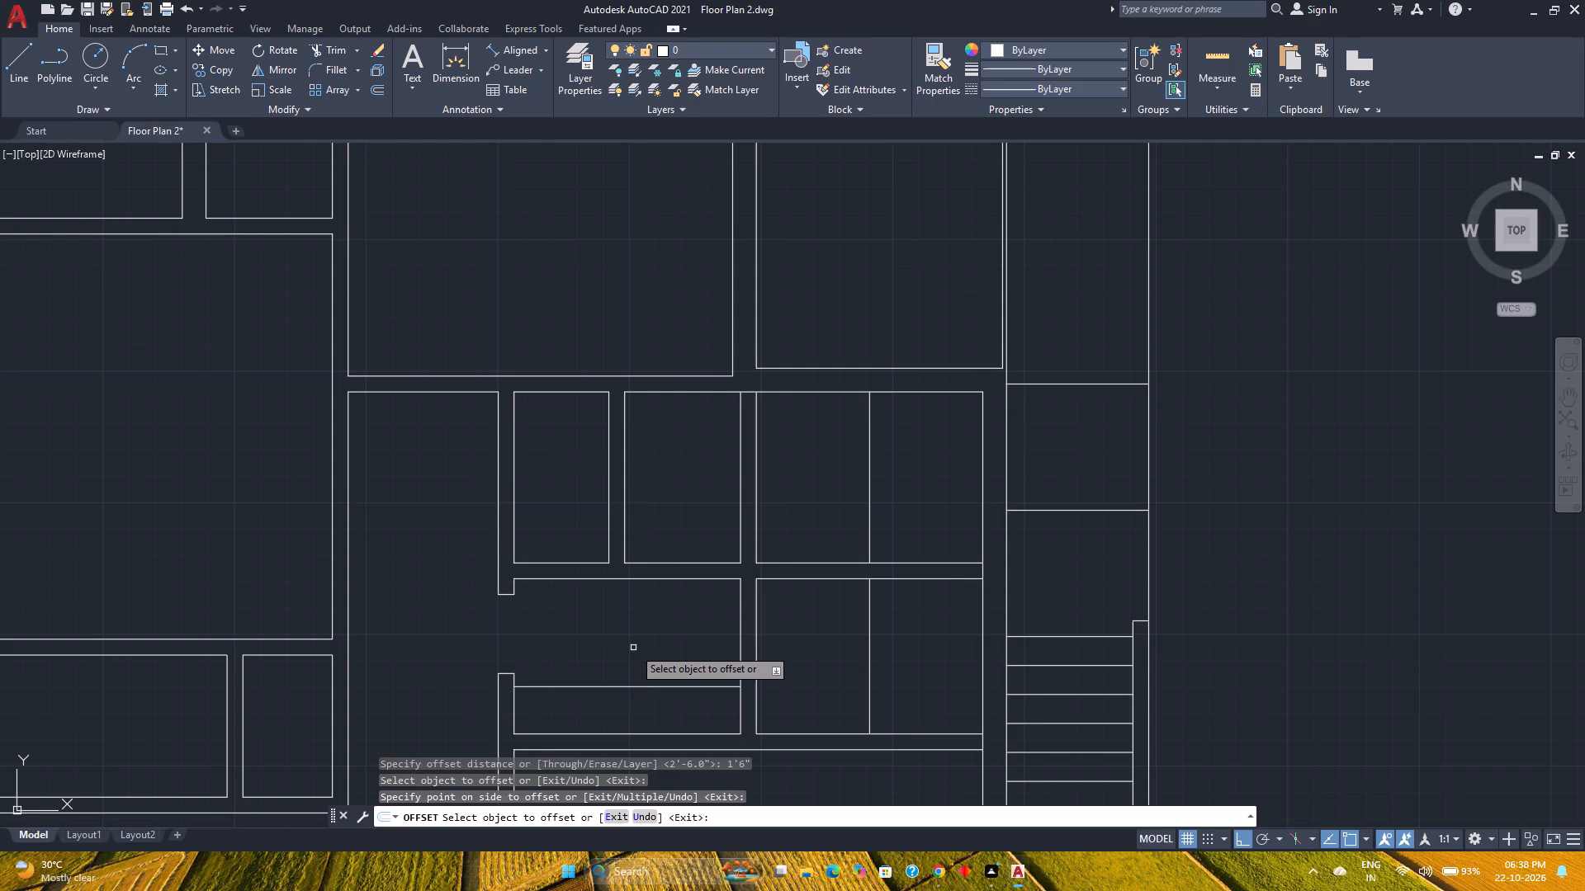
{"action": "key", "text": "Escape"}
Copy the two door jamb lines 7'-8" east onto the partition at the room's east side.
{"action": "scroll", "coordinate": [514, 671], "scroll_direction": "up", "scroll_amount": 2}
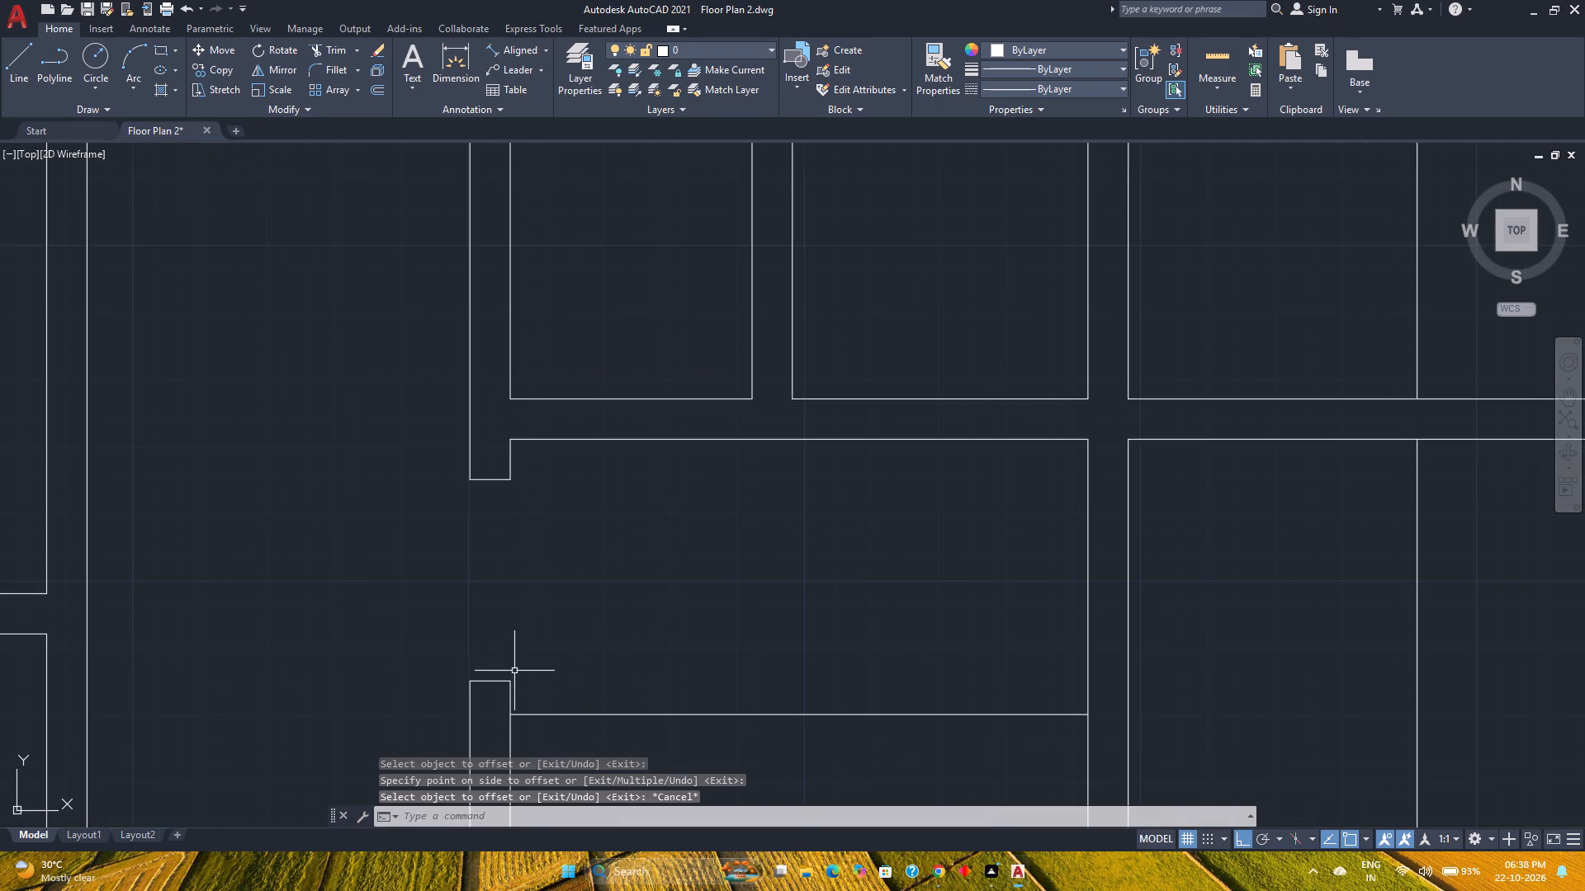
{"action": "left_click", "coordinate": [498, 690]}
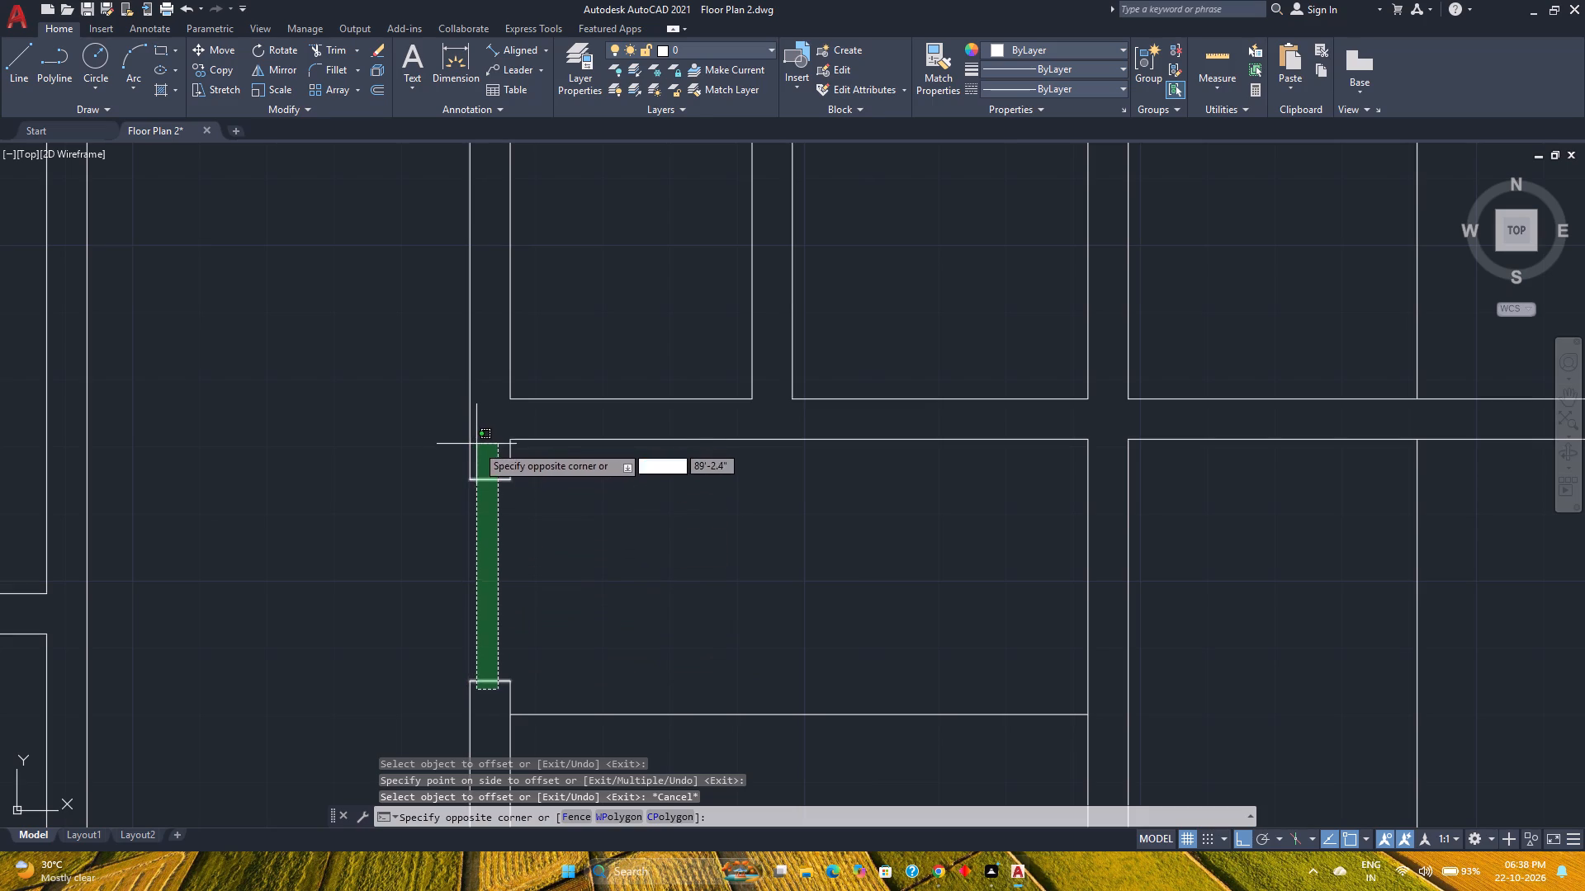
{"action": "left_click", "coordinate": [476, 445]}
{"action": "left_click", "coordinate": [201, 65]}
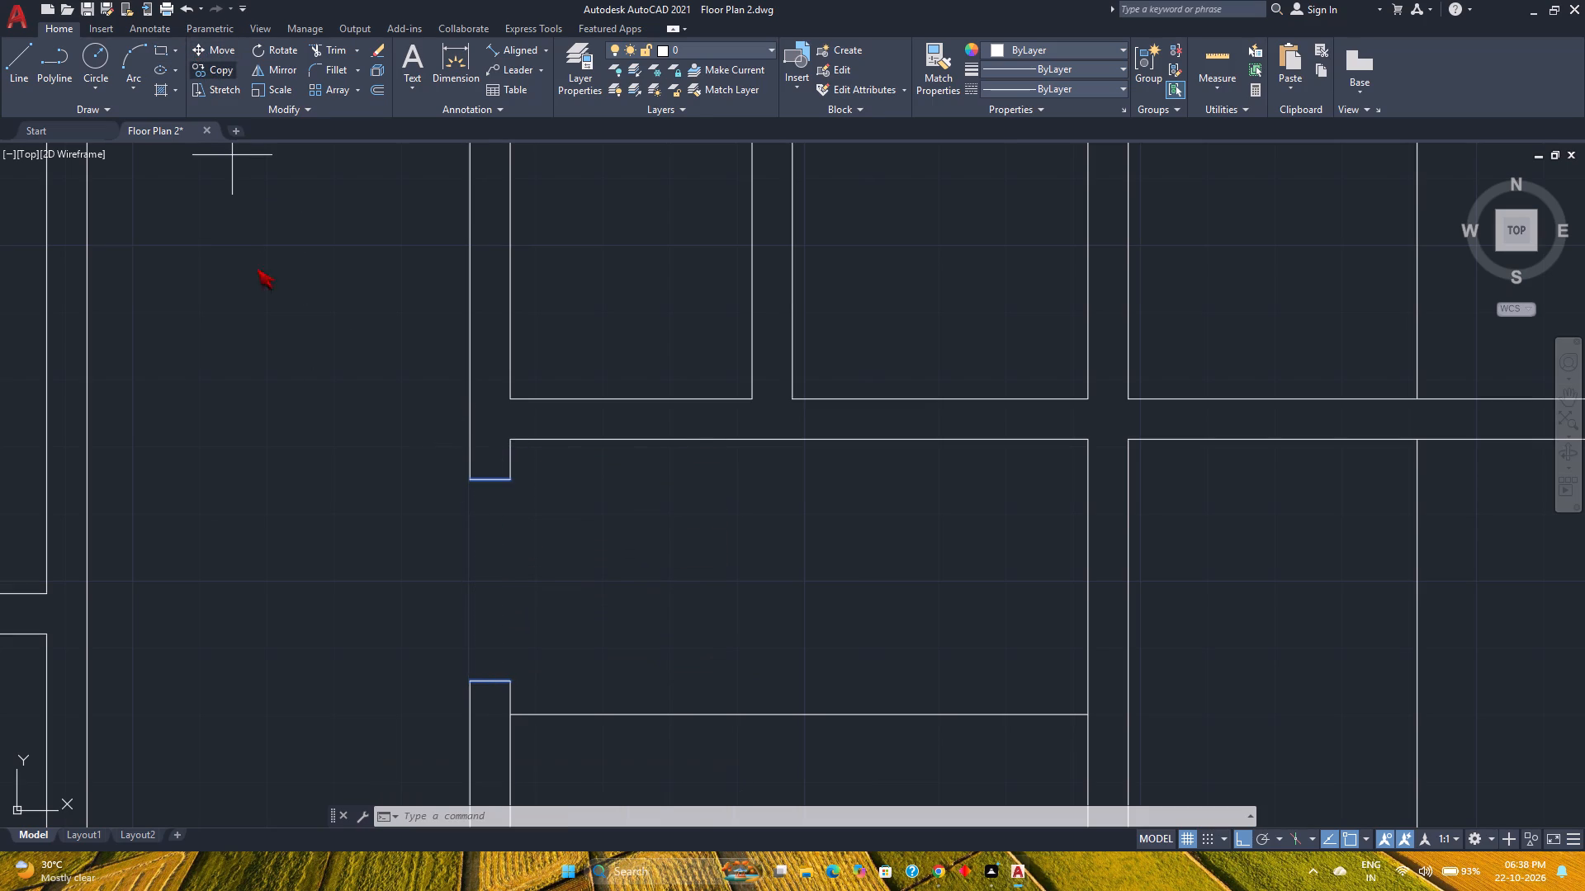
{"action": "scroll", "coordinate": [443, 529], "scroll_direction": "down", "scroll_amount": 2}
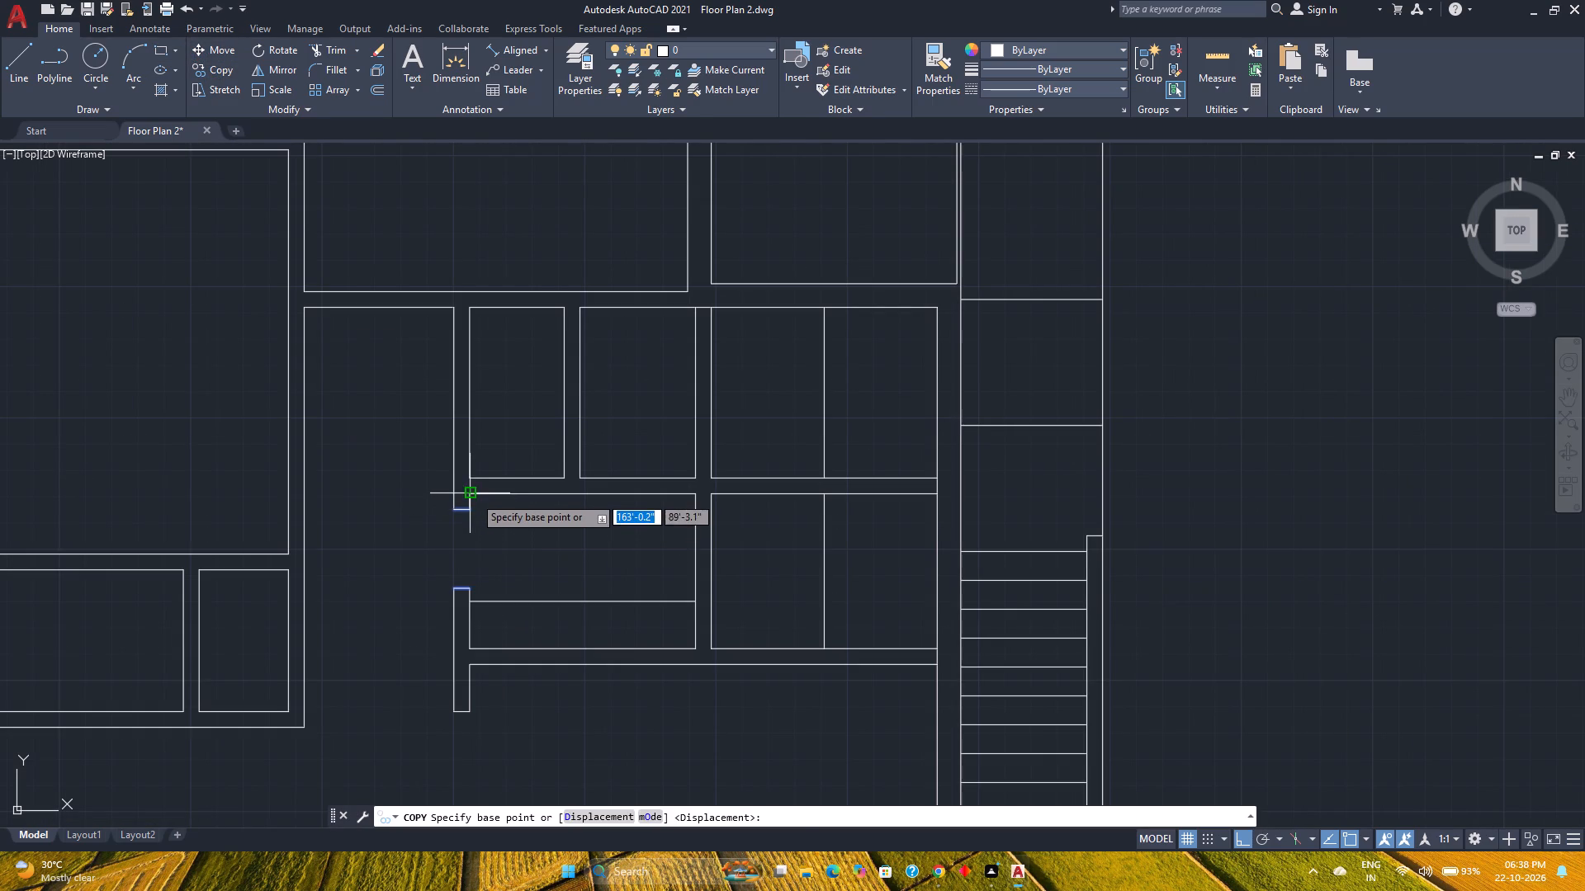
{"action": "left_click", "coordinate": [474, 496]}
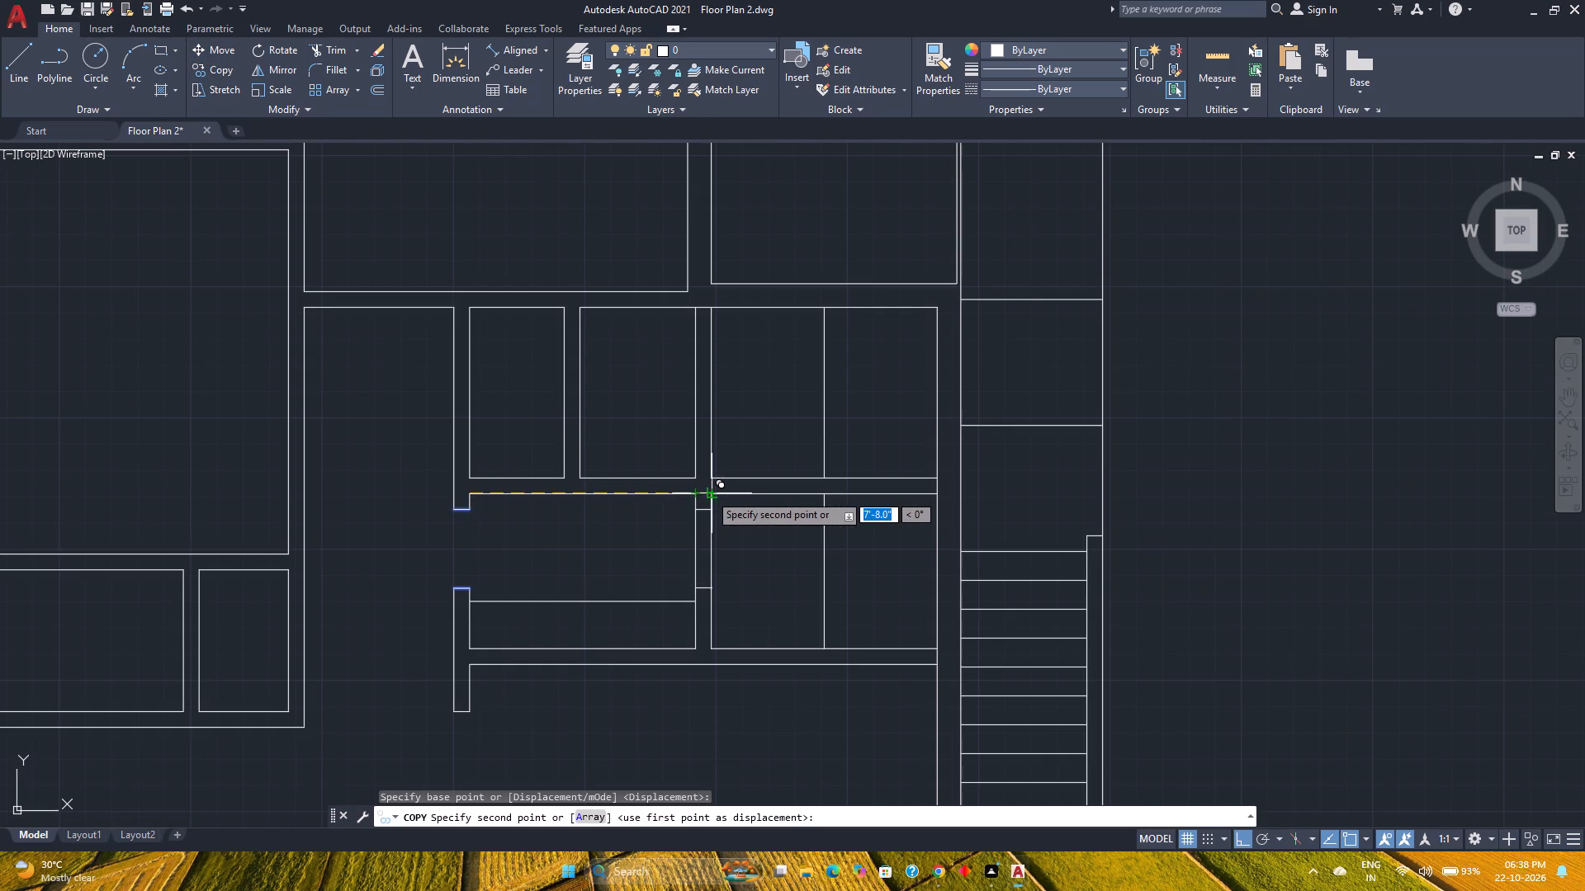
{"action": "left_click", "coordinate": [709, 493]}
{"action": "key", "text": "Escape"}
Trim both east partition lines between the copied jambs to open the second doorway.
{"action": "type", "text": "tr"}
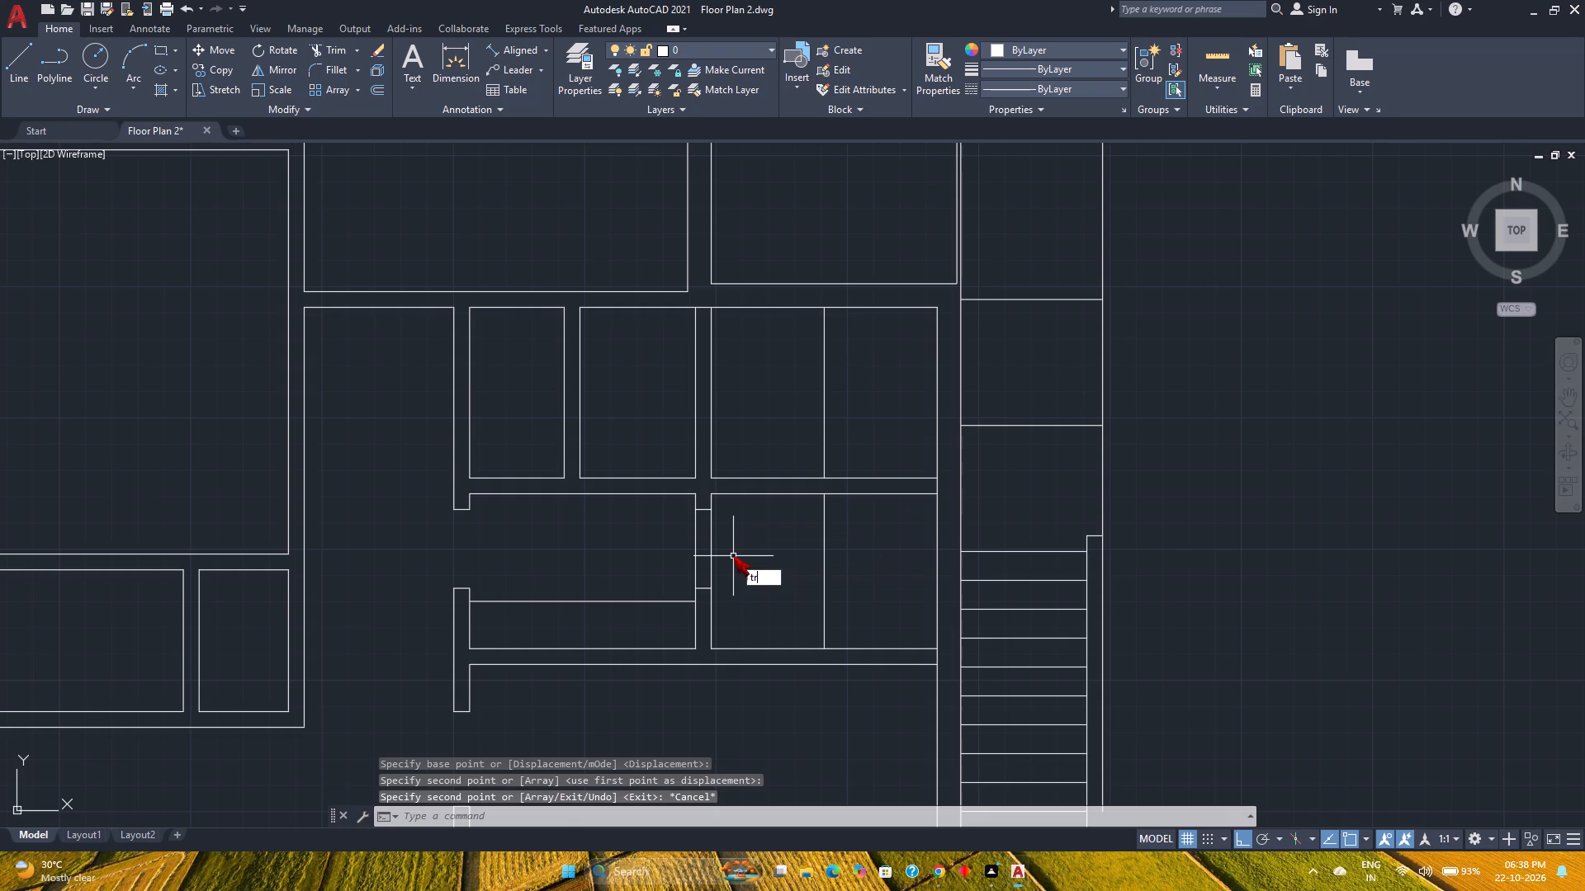
{"action": "key", "text": "Return"}
{"action": "left_click", "coordinate": [736, 548]}
{"action": "left_click", "coordinate": [672, 535]}
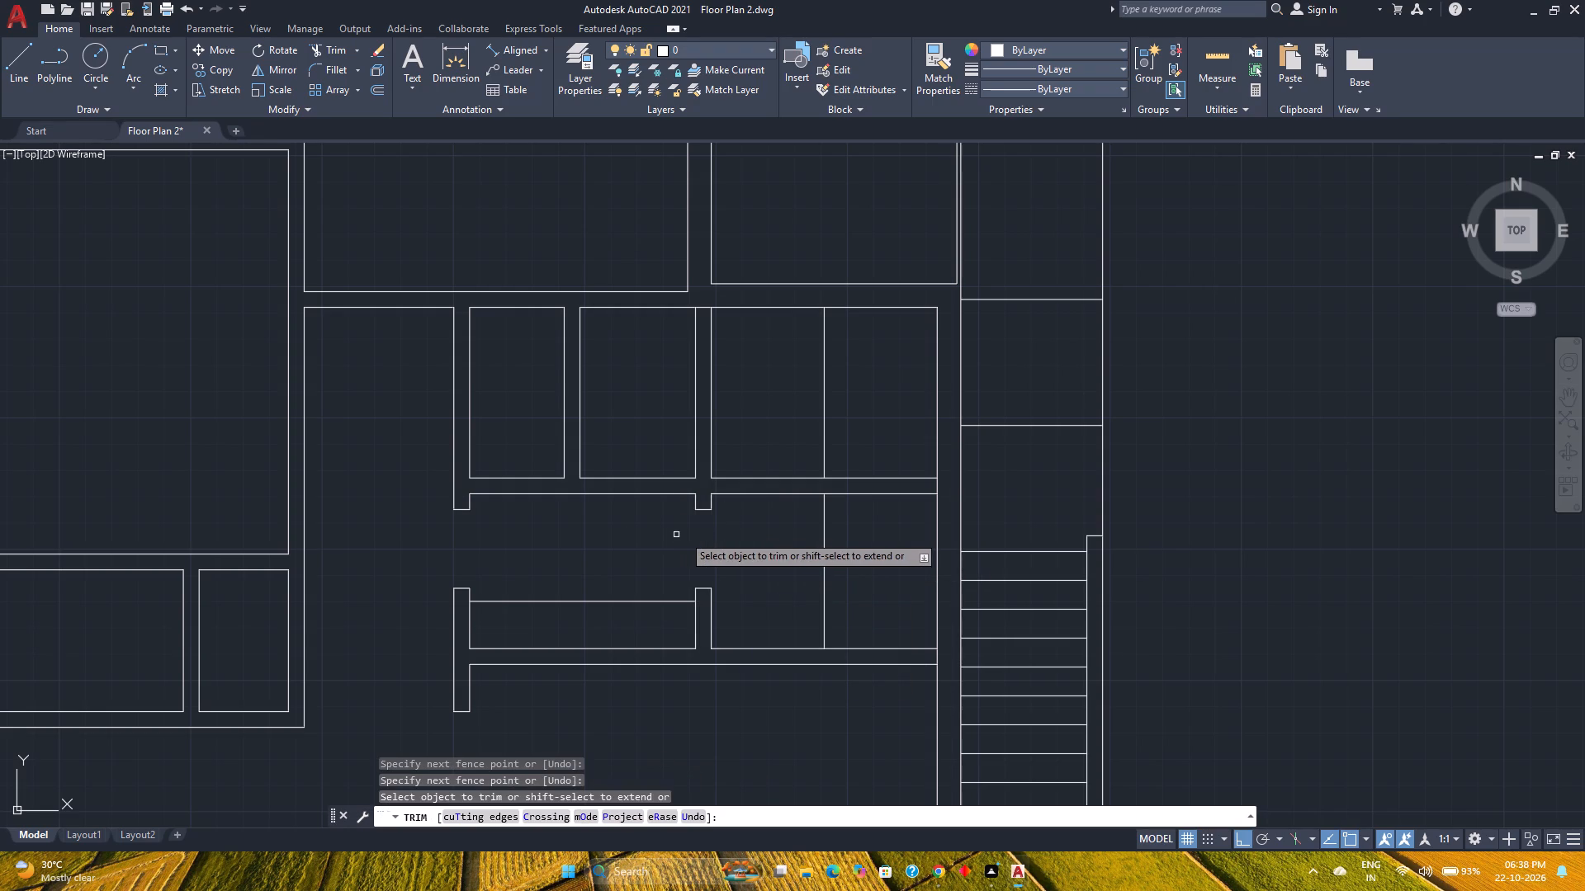
{"action": "middle_click_drag", "start_coordinate": [735, 542], "coordinate": [733, 646]}
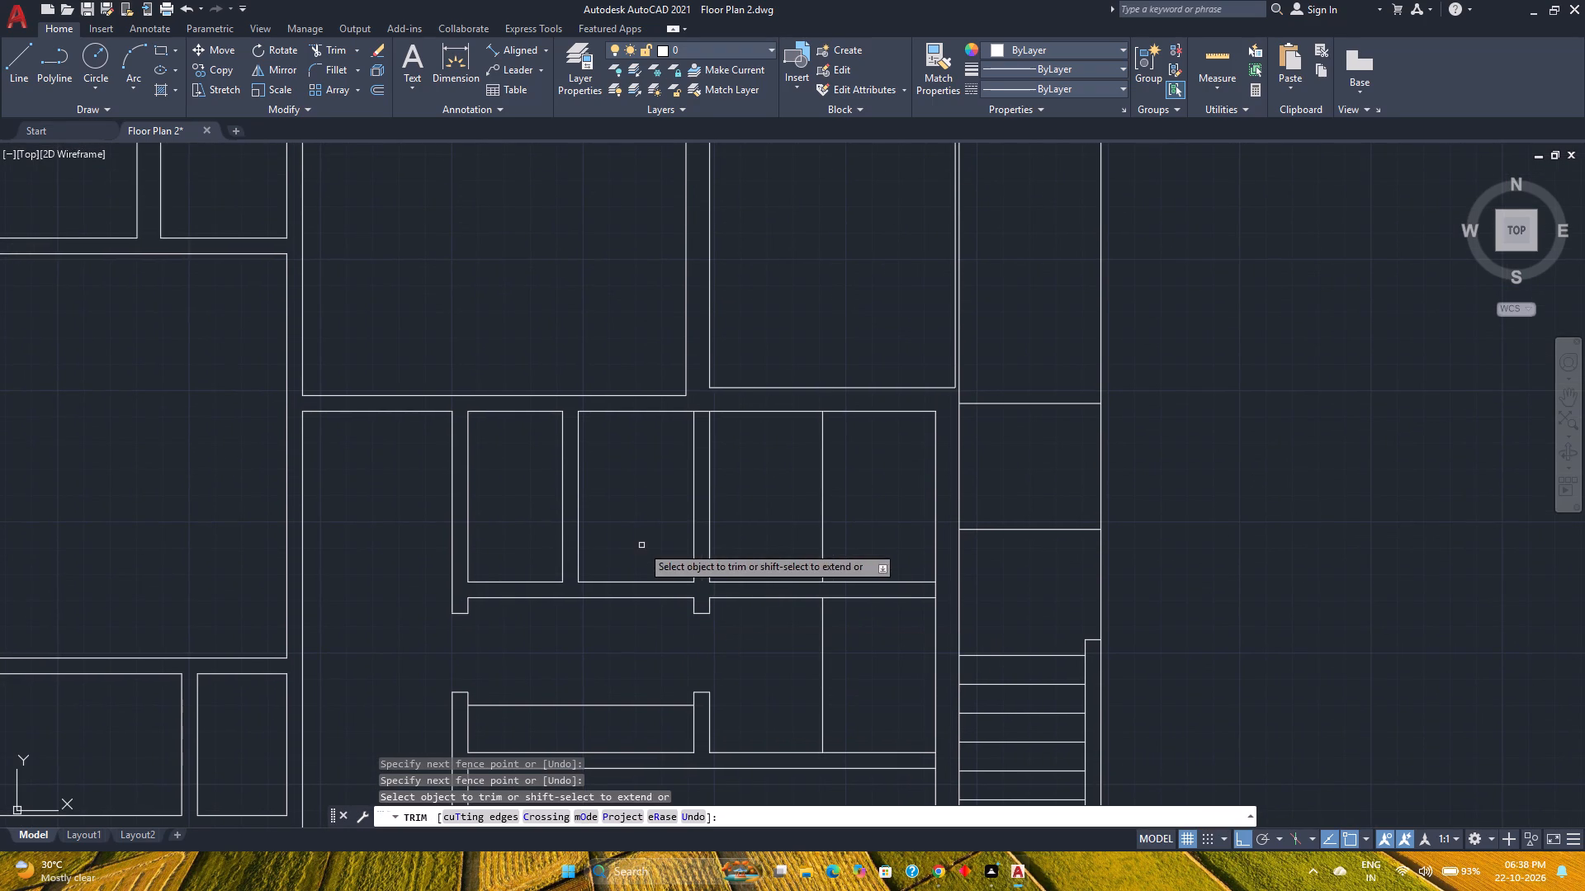
{"action": "key", "text": "Escape"}
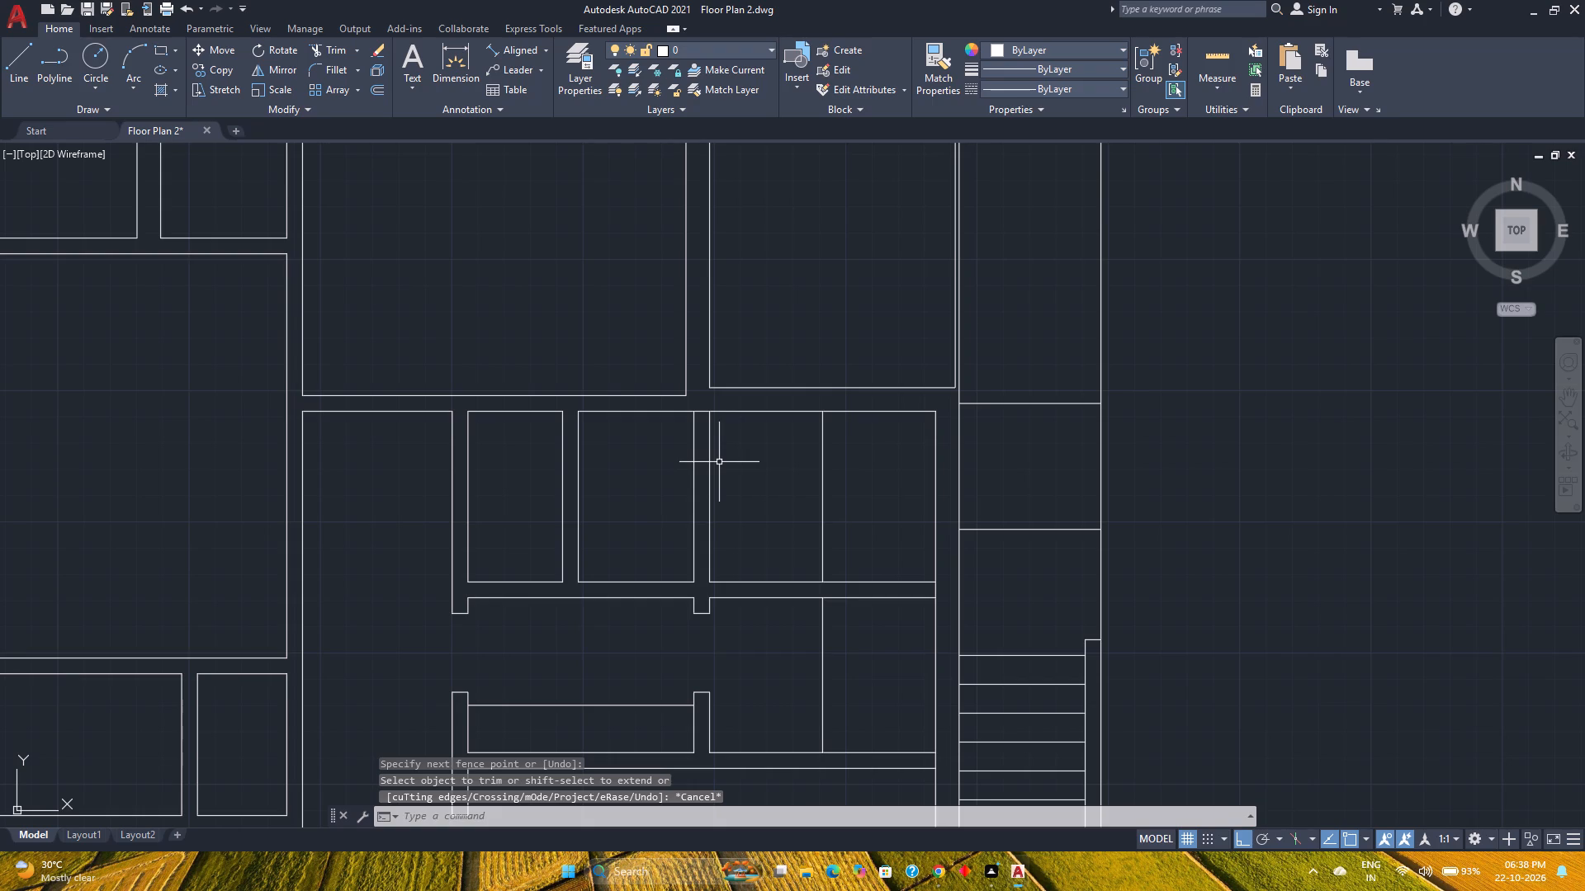
Trim the wall line crossing the north end of the partition between the two eastern rooms above, clearing the junction.
{"action": "scroll", "coordinate": [701, 417], "scroll_direction": "up", "scroll_amount": 3}
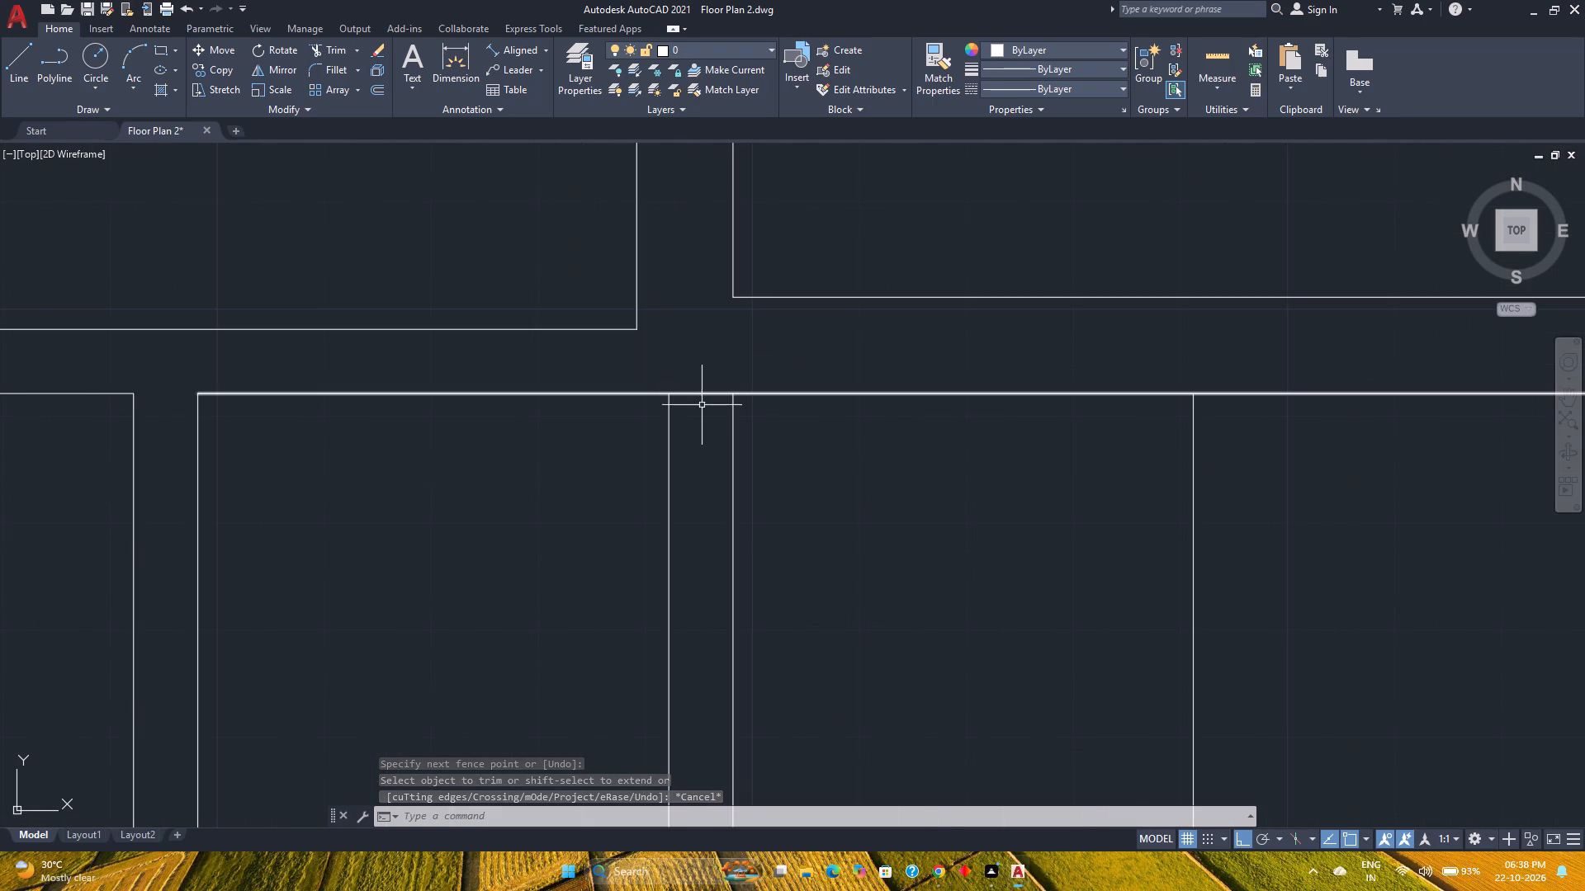
{"action": "scroll", "coordinate": [703, 432], "scroll_direction": "down", "scroll_amount": 3}
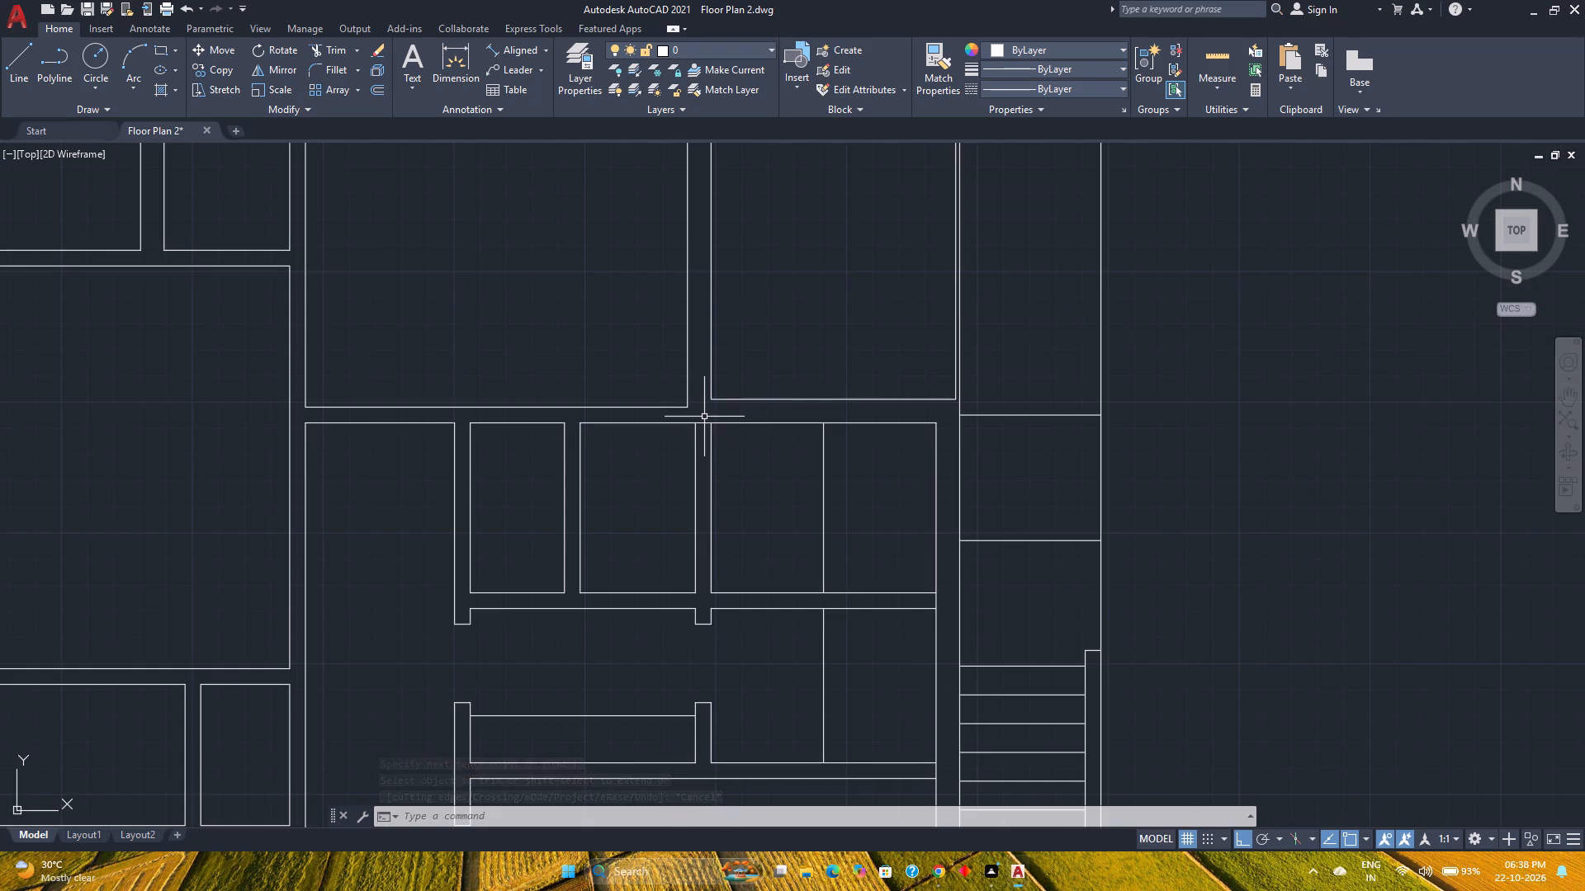
{"action": "scroll", "coordinate": [704, 431], "scroll_direction": "up", "scroll_amount": 1}
{"action": "type", "text": "tr"}
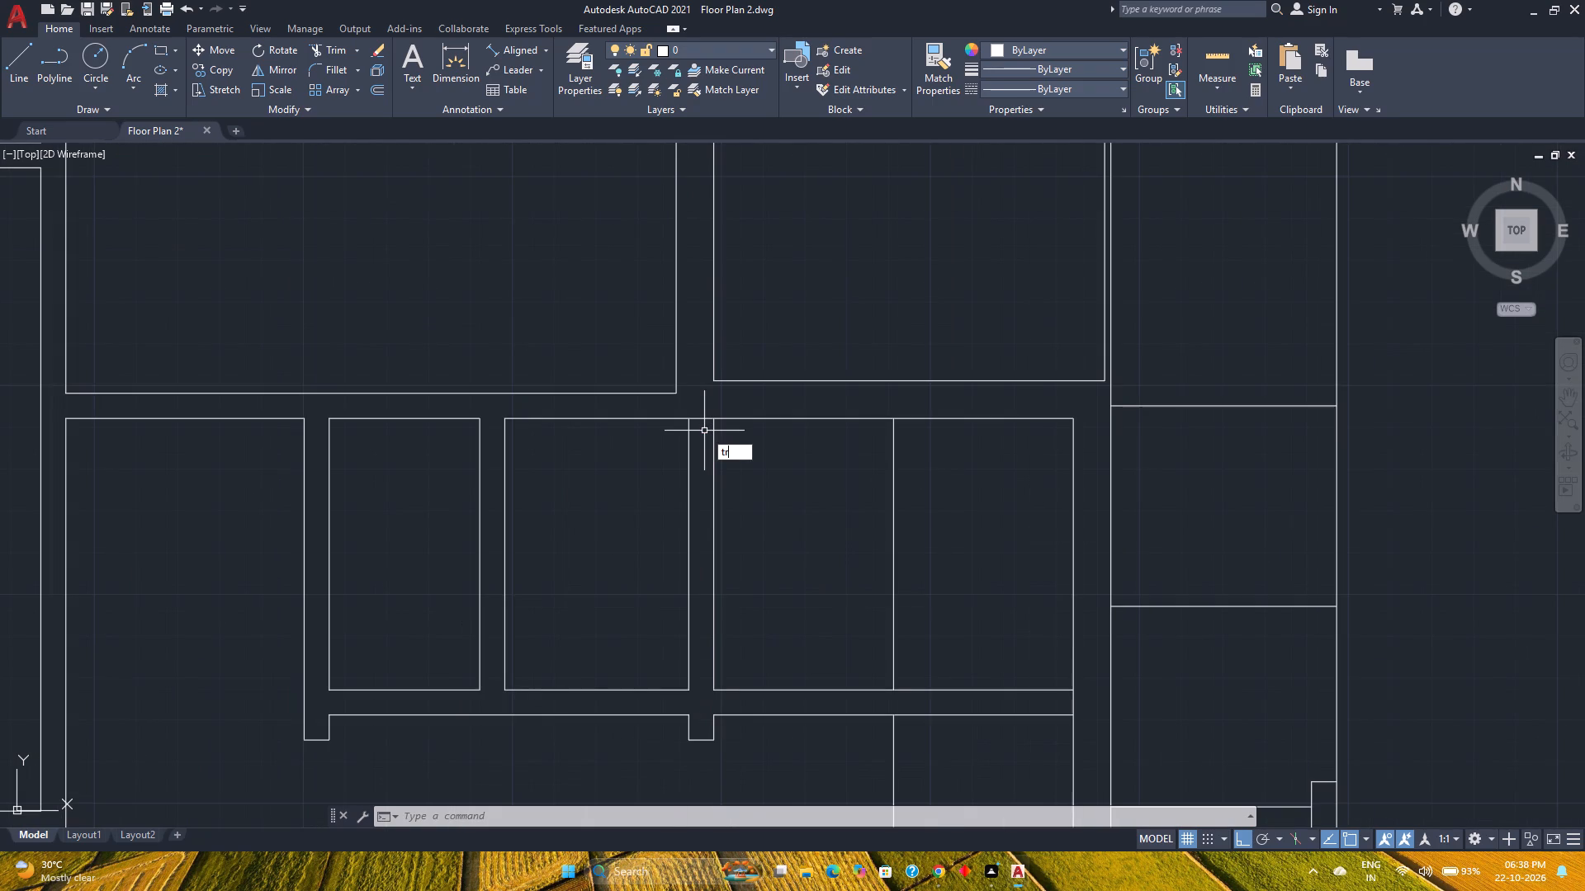
{"action": "key", "text": "Return"}
{"action": "left_click", "coordinate": [698, 413]}
{"action": "left_click", "coordinate": [699, 430]}
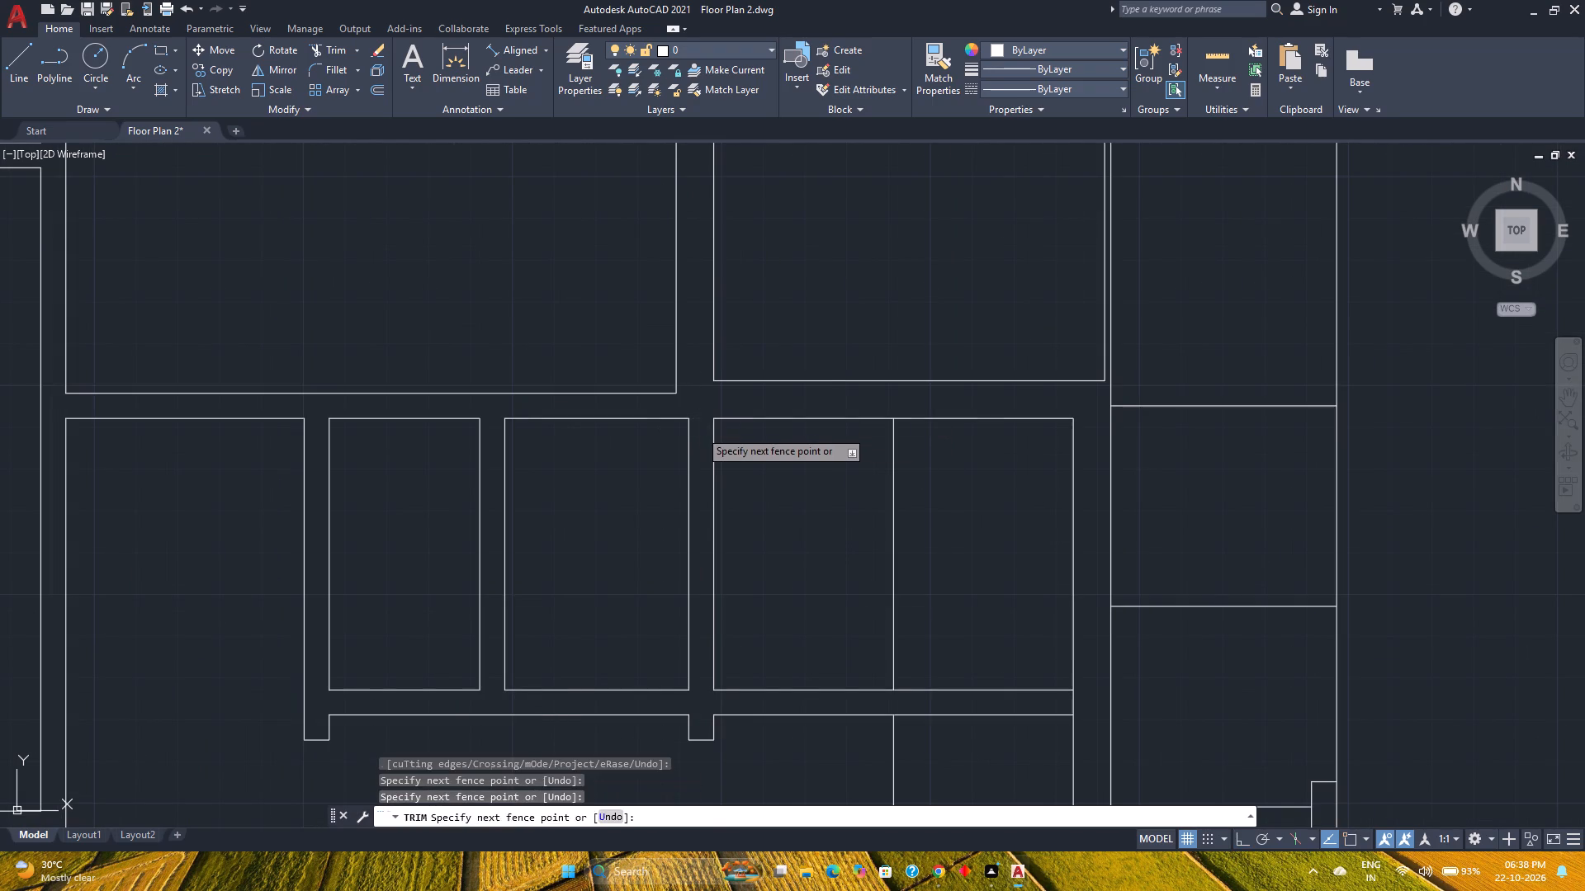
Offset the south wall line of the small room west of the two eastern rooms 1'8" north into the room.
{"action": "key", "text": "Escape"}
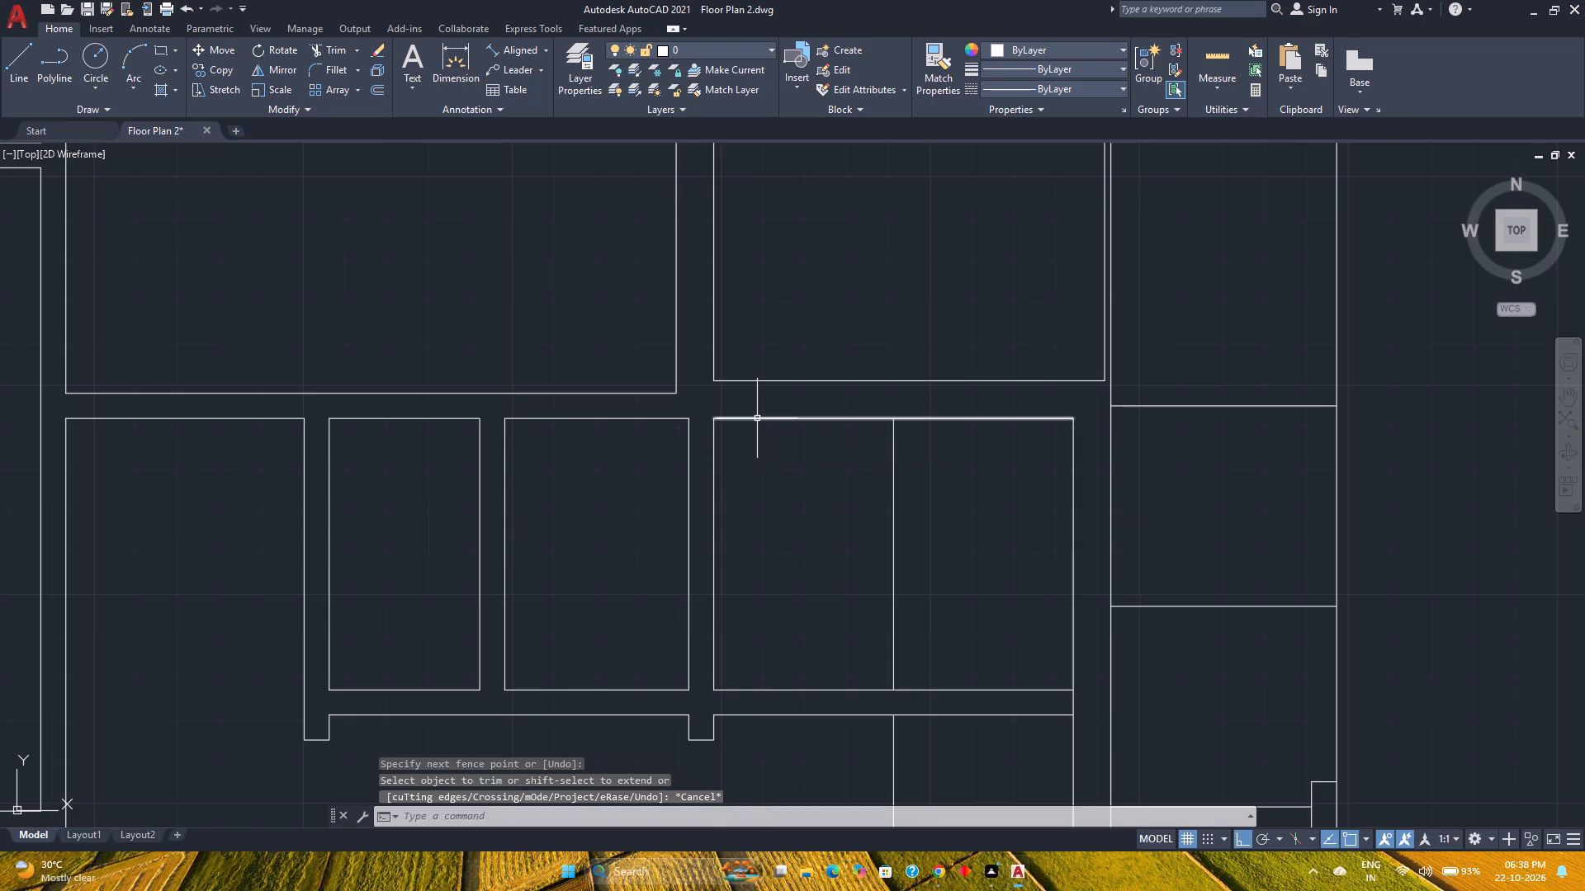
{"action": "scroll", "coordinate": [763, 468], "scroll_direction": "down", "scroll_amount": 1}
{"action": "middle_click_drag", "start_coordinate": [763, 468], "coordinate": [675, 422]}
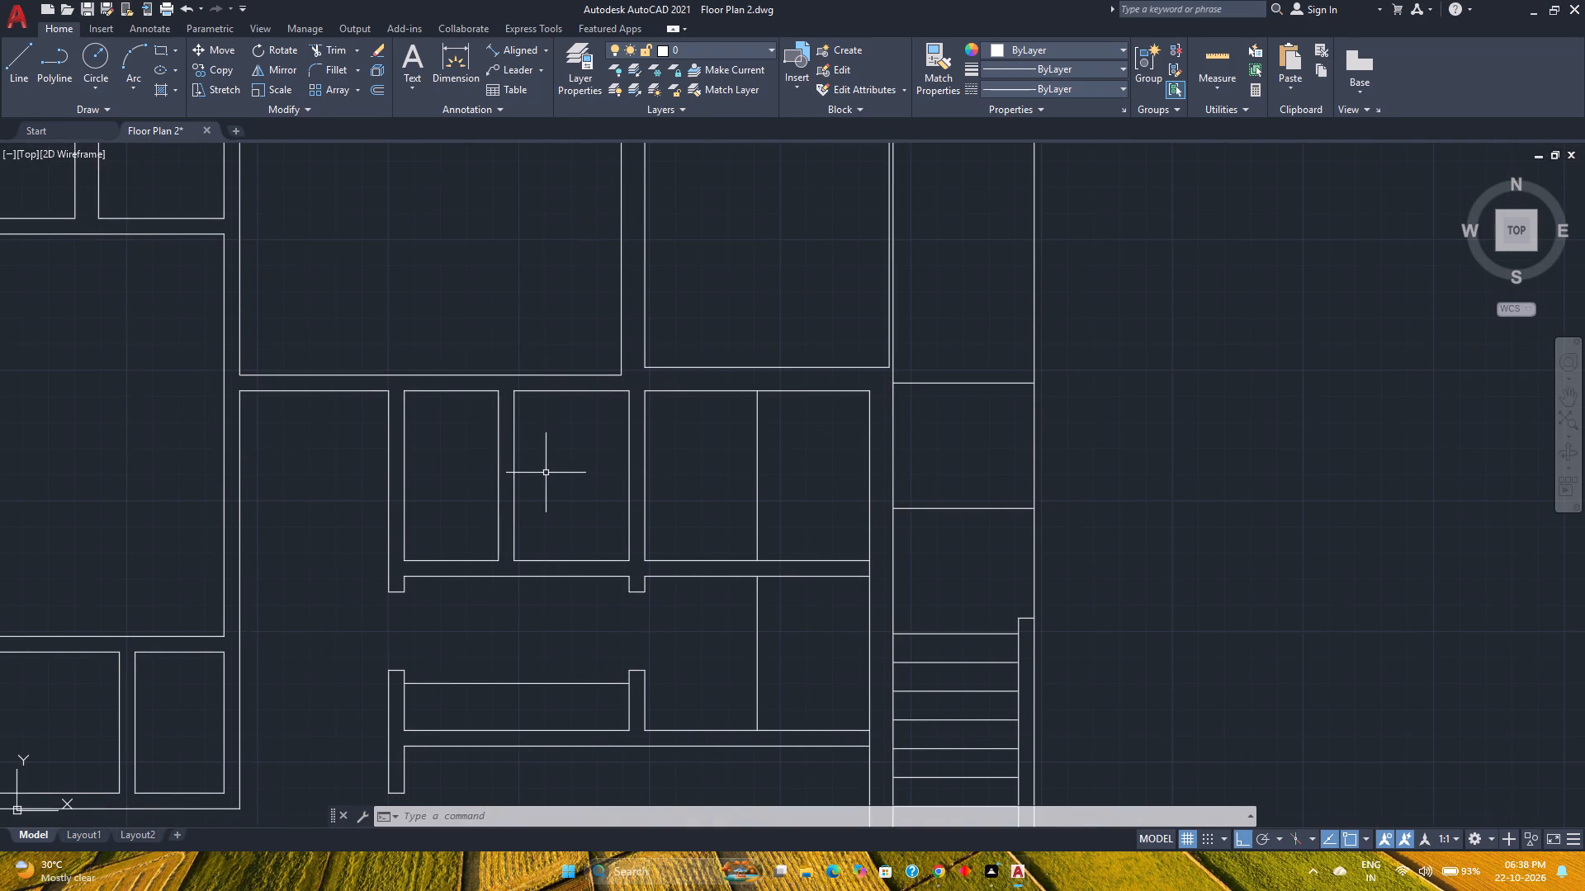
{"action": "middle_click_drag", "start_coordinate": [507, 485], "coordinate": [556, 482]}
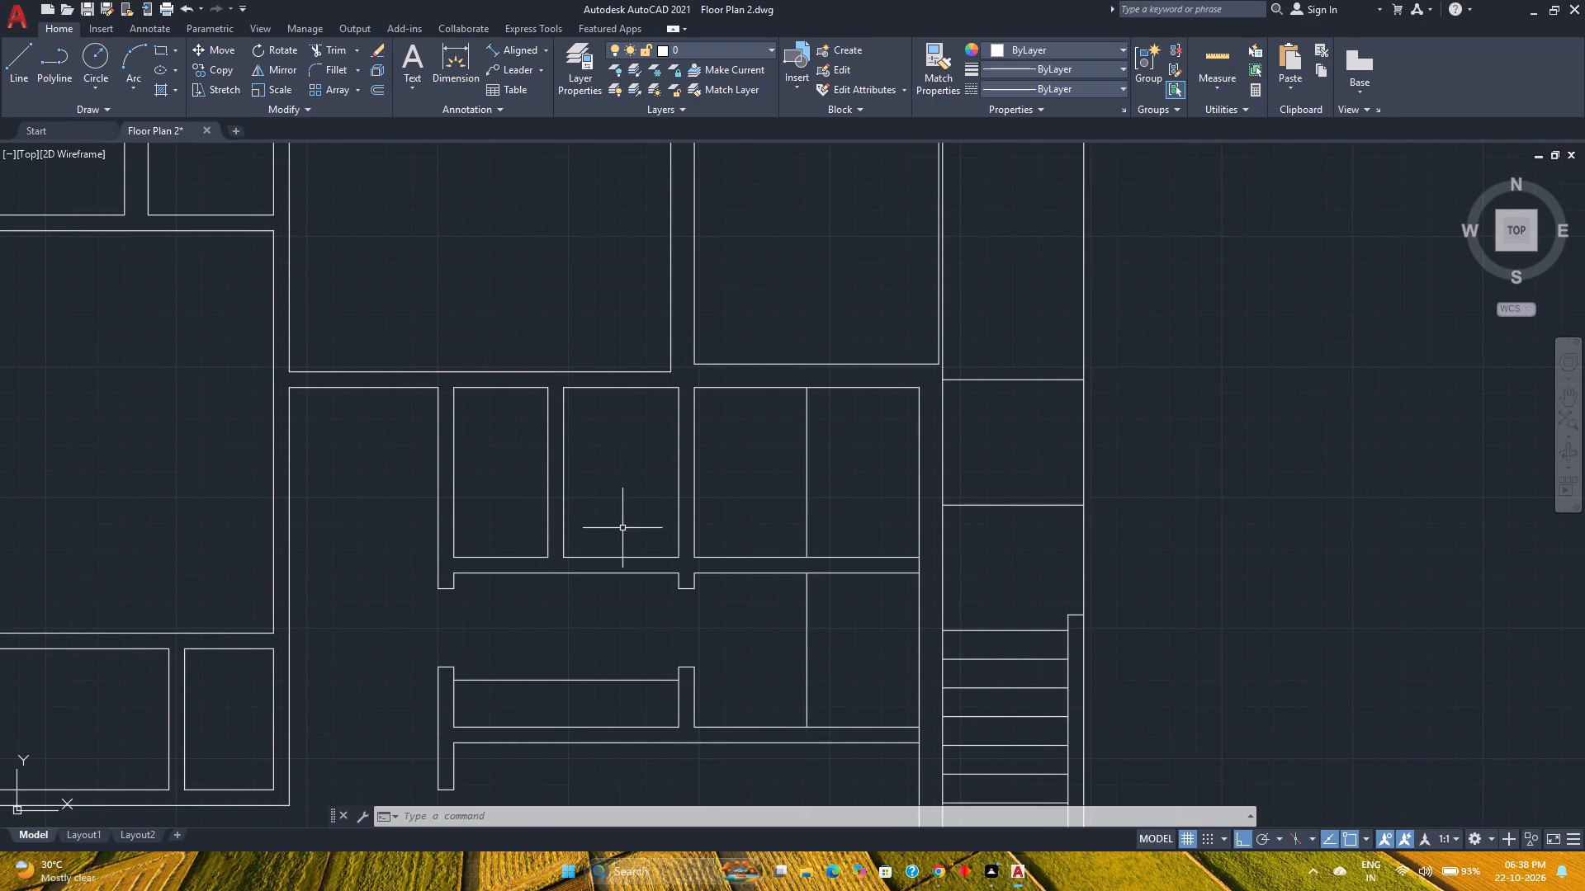
{"action": "scroll", "coordinate": [626, 533], "scroll_direction": "up", "scroll_amount": 1}
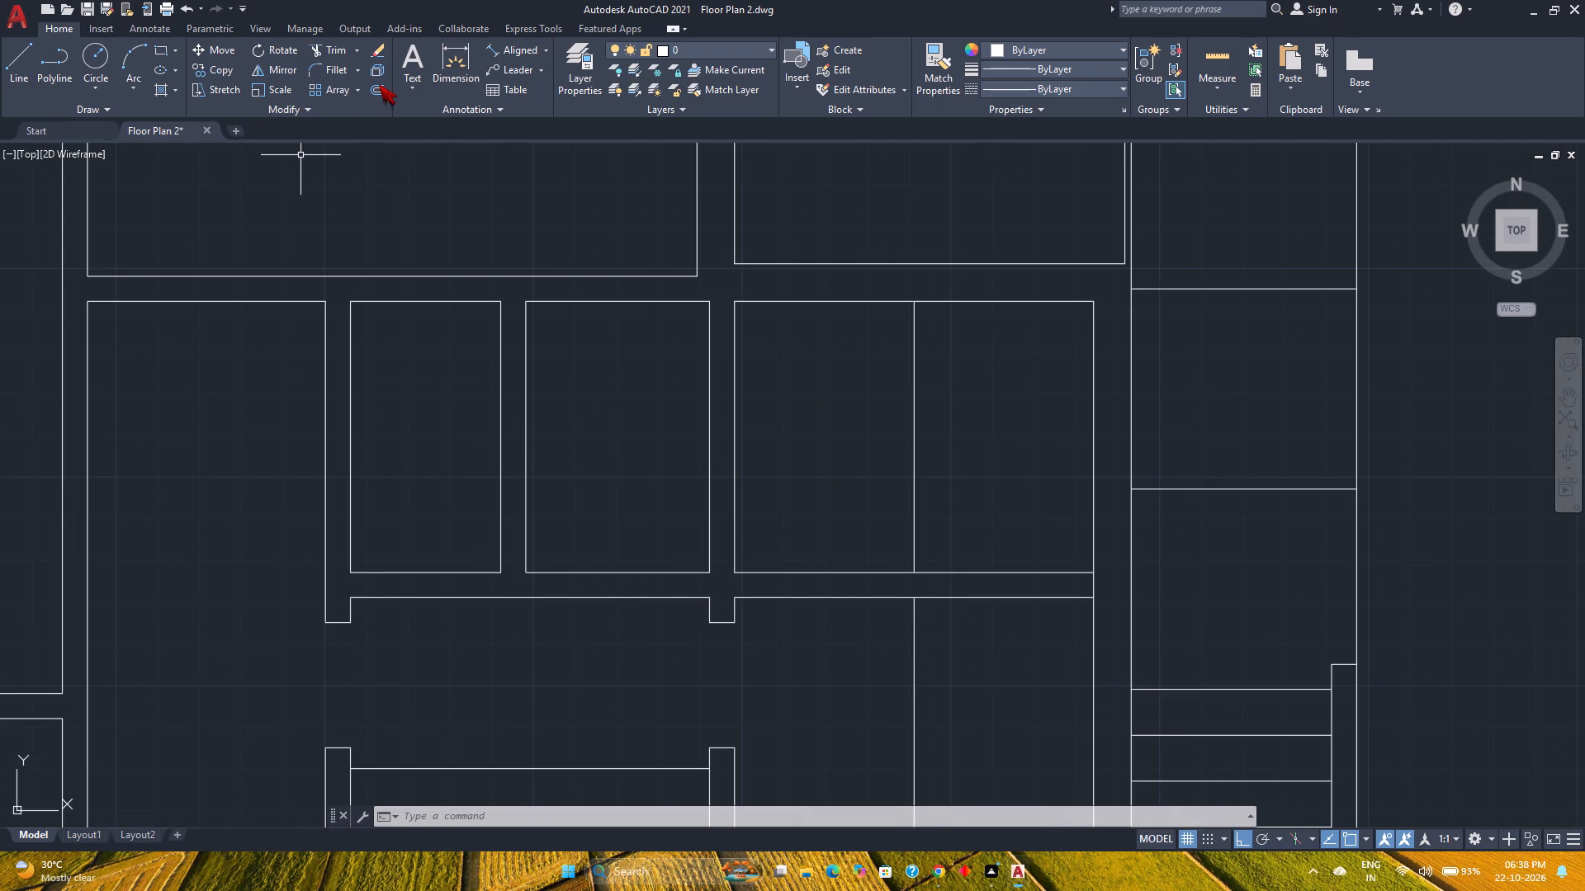
{"action": "left_click", "coordinate": [379, 84]}
{"action": "key", "text": "1"}
{"action": "key", "text": "apostrophe"}
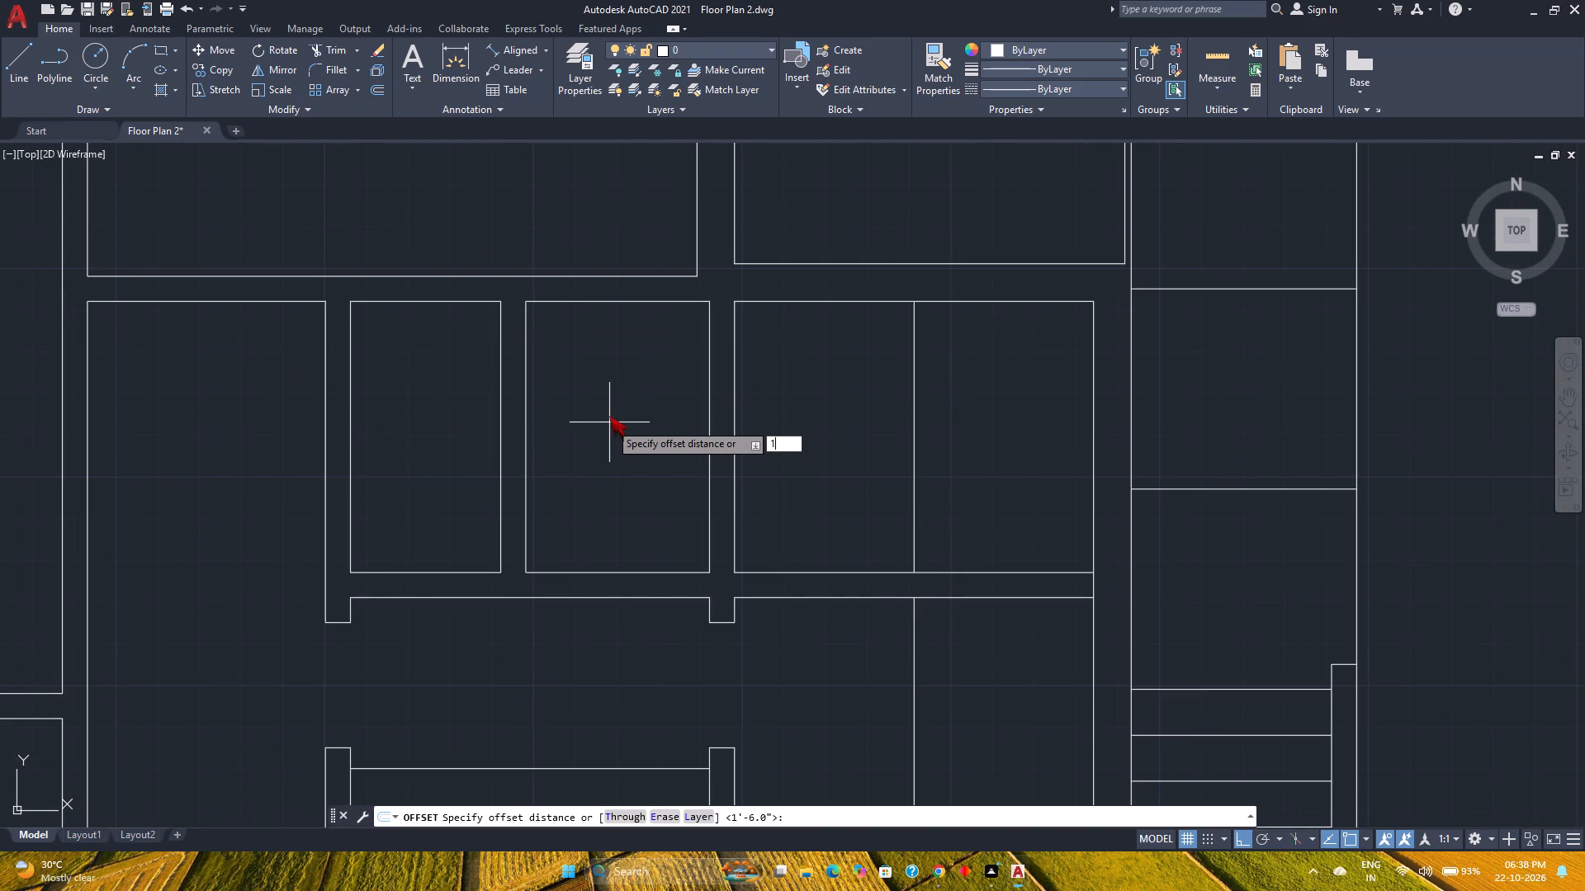
{"action": "key", "text": "8"}
{"action": "key", "text": "shift+quotedbl"}
{"action": "key", "text": "Return"}
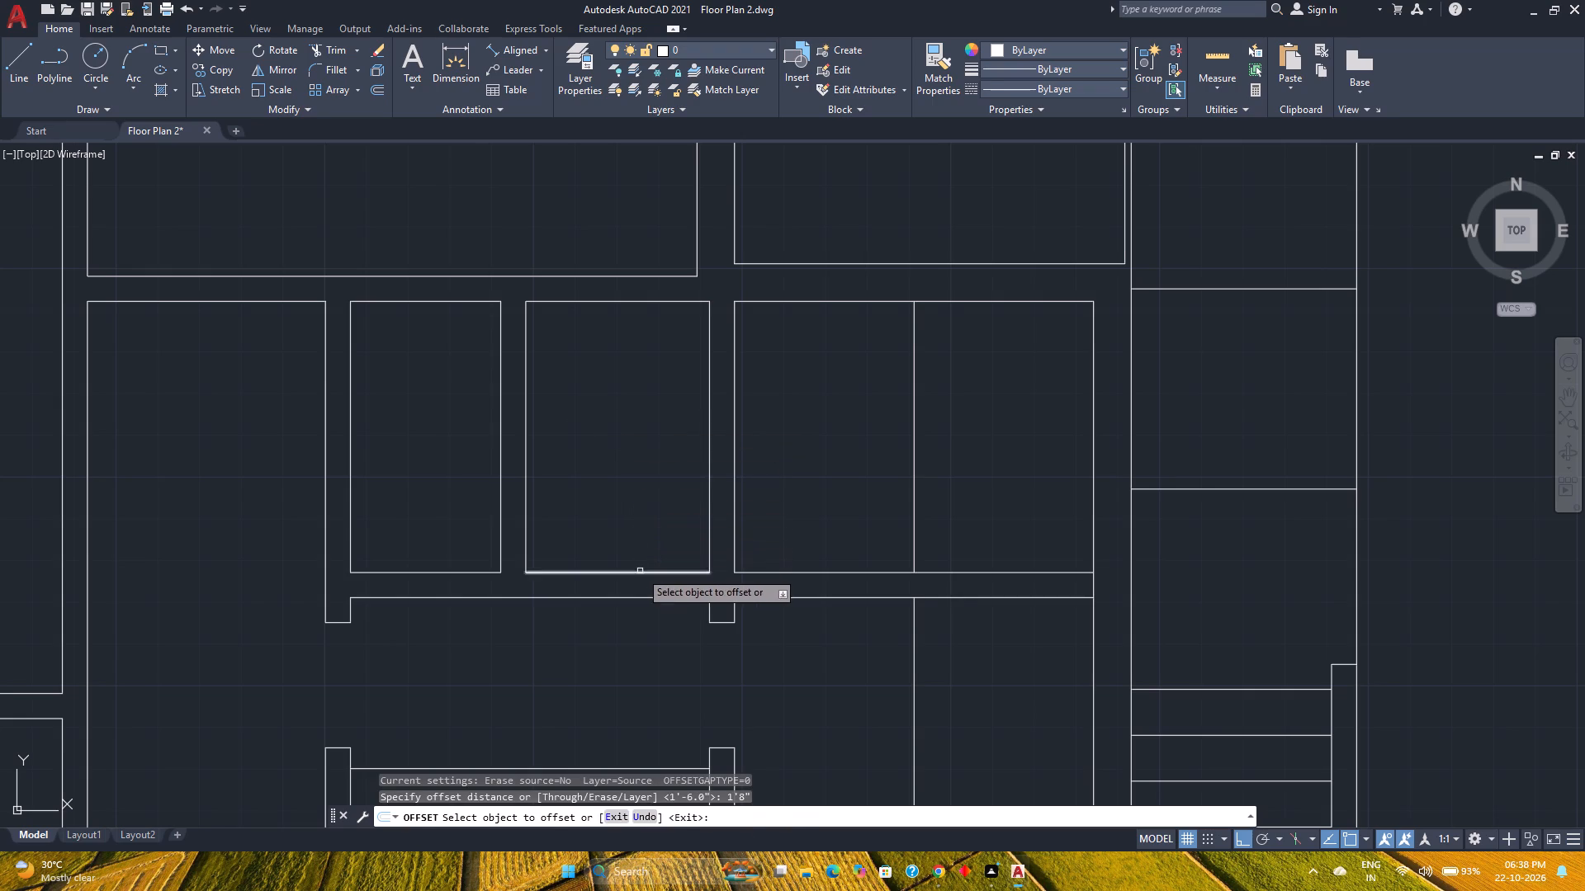
{"action": "left_click", "coordinate": [640, 571]}
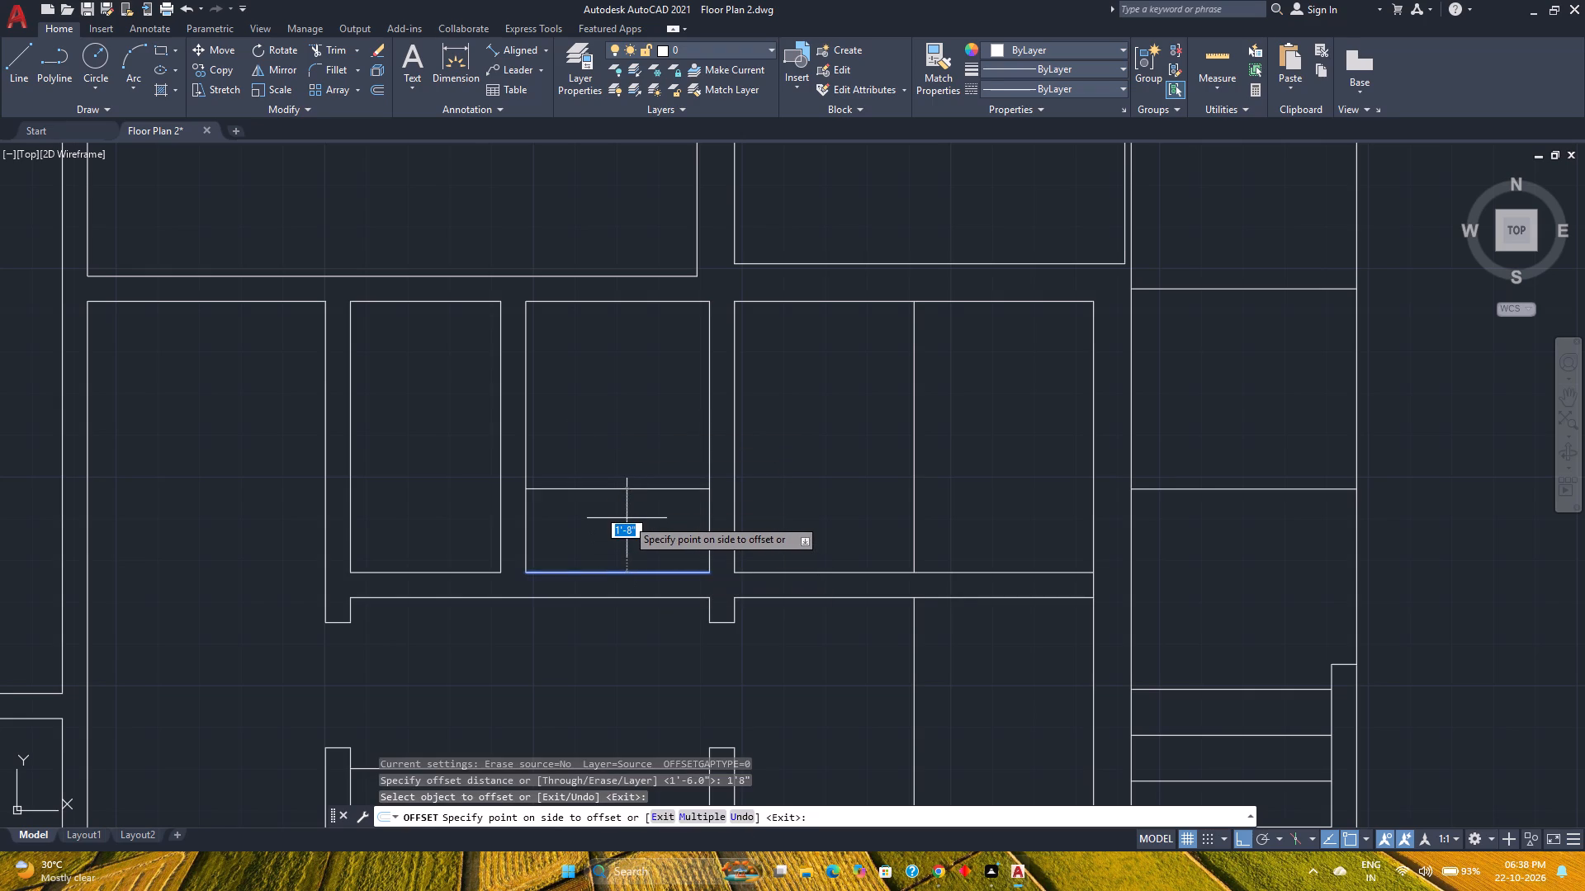
{"action": "left_click", "coordinate": [627, 515]}
{"action": "scroll", "coordinate": [627, 514], "scroll_direction": "down", "scroll_amount": 1}
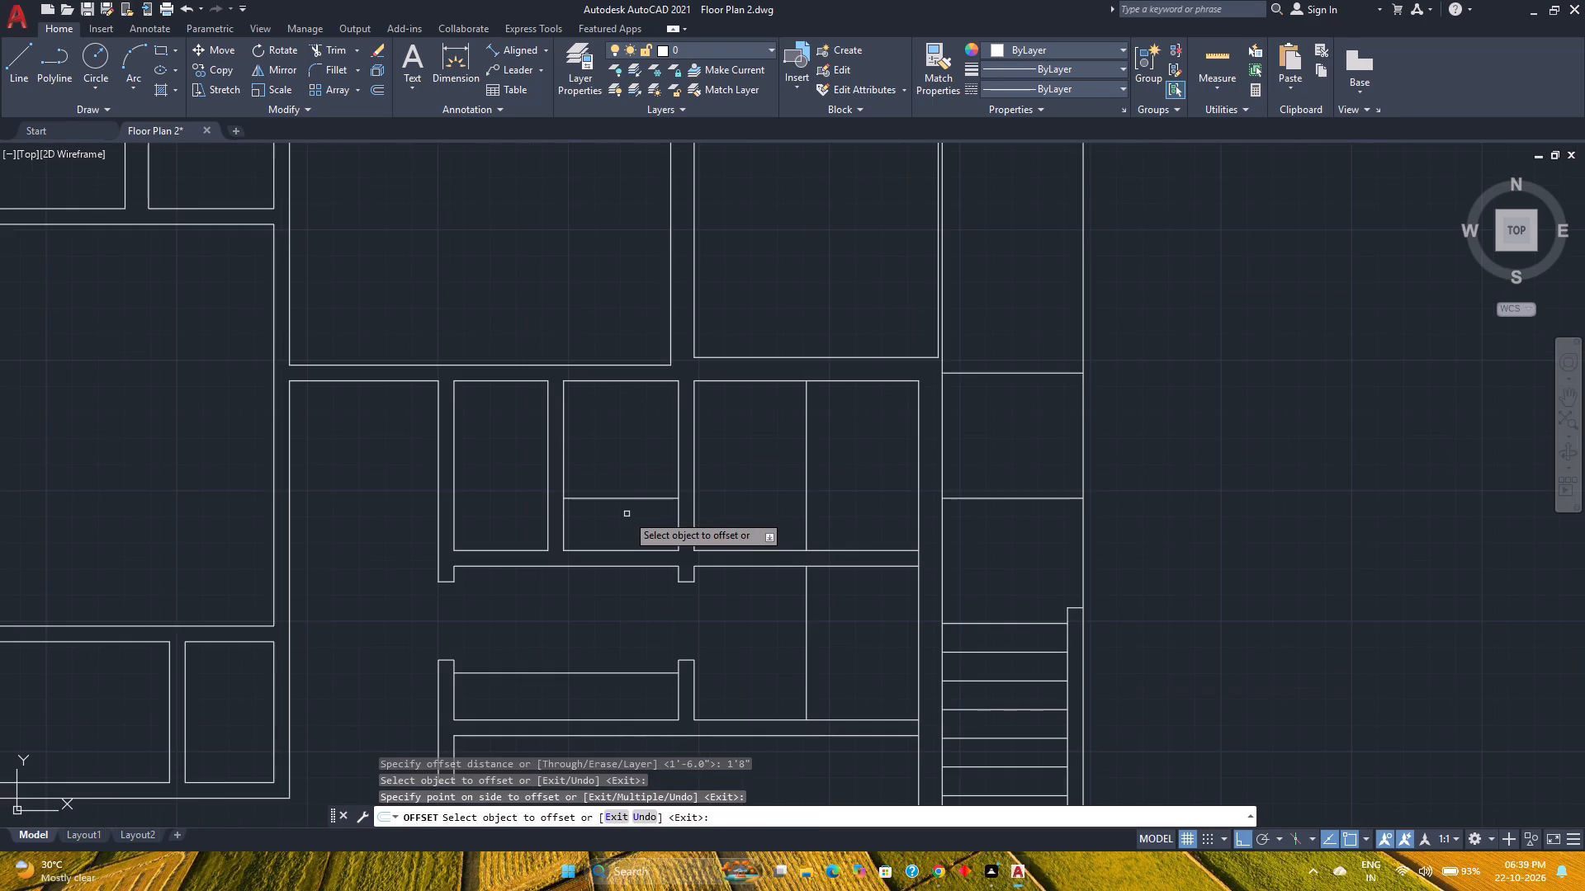
{"action": "key", "text": "Escape"}
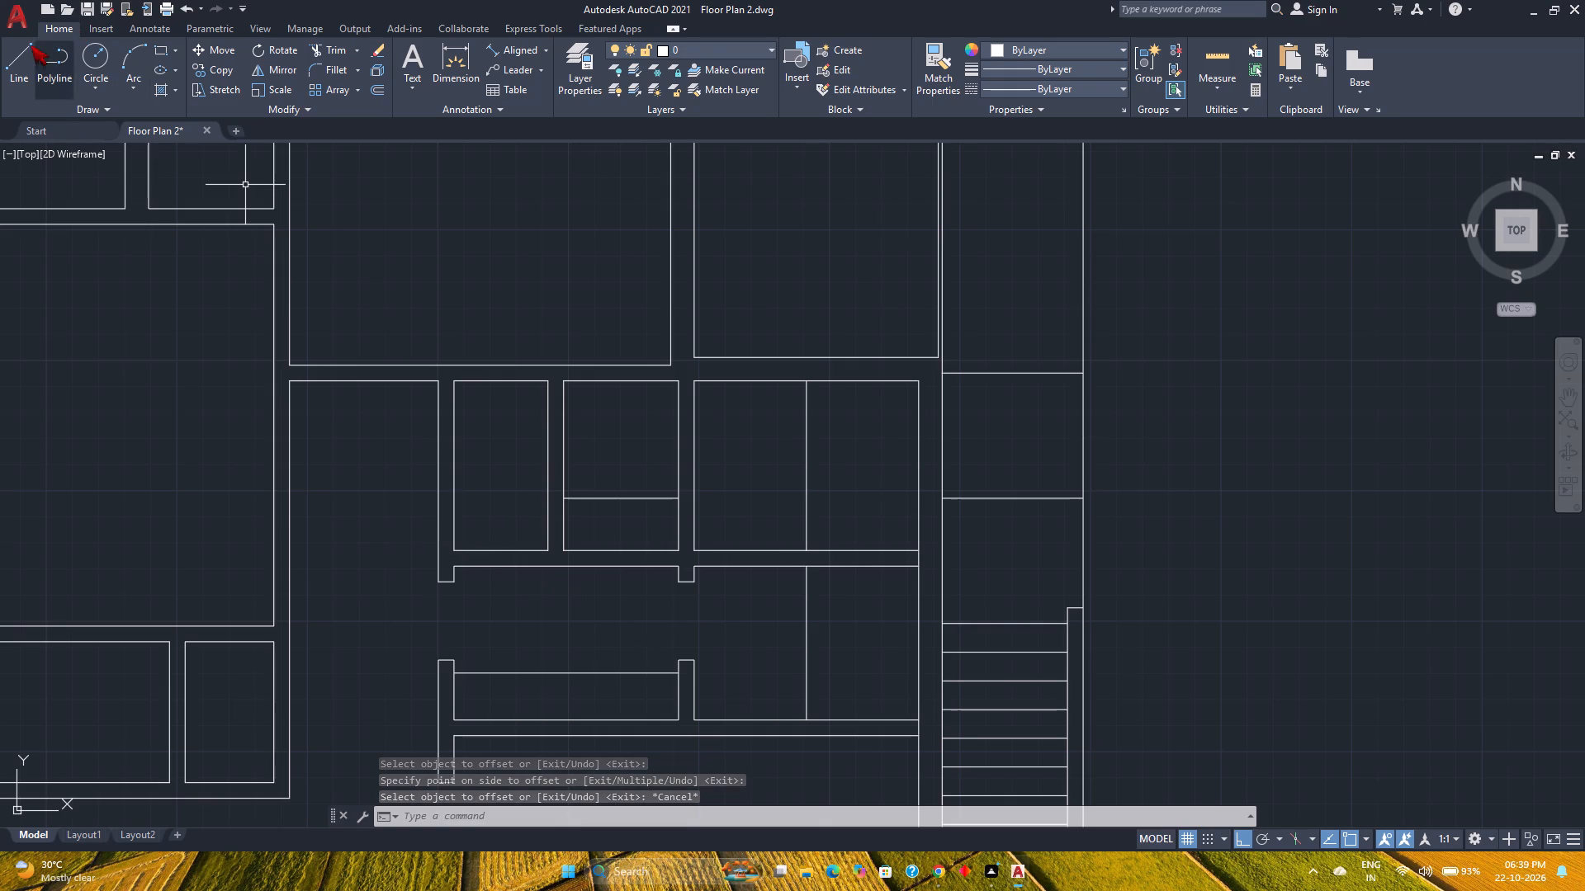
{"action": "key", "text": "Escape"}
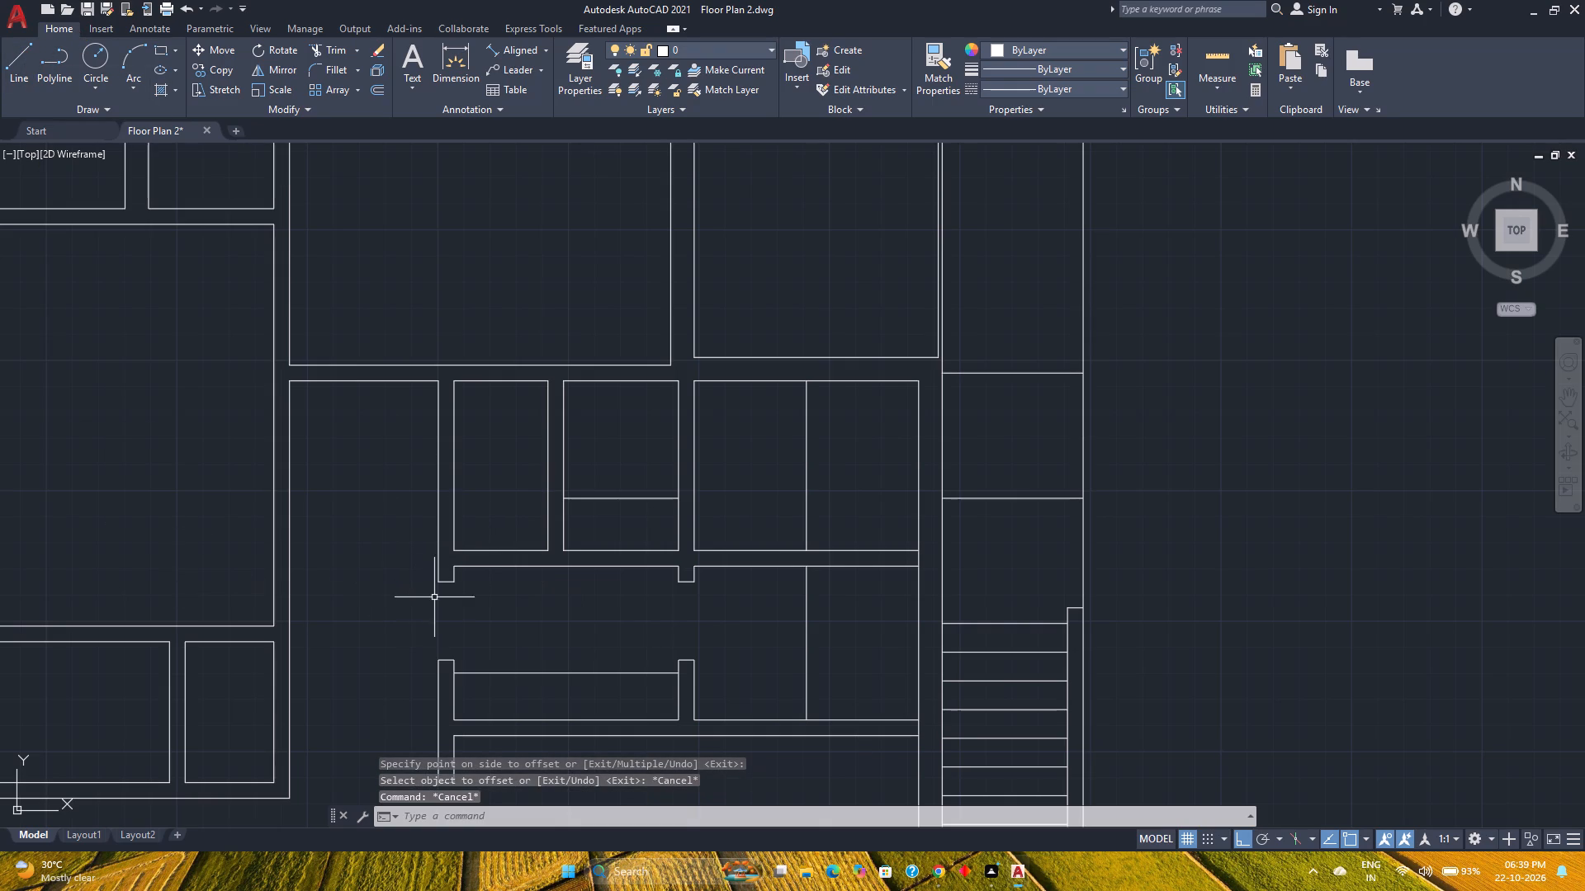
Draw a jamb line across the south partition of the narrow western room, joining its two wall lines at the room's southwest corner.
{"action": "scroll", "coordinate": [441, 590], "scroll_direction": "up", "scroll_amount": 1}
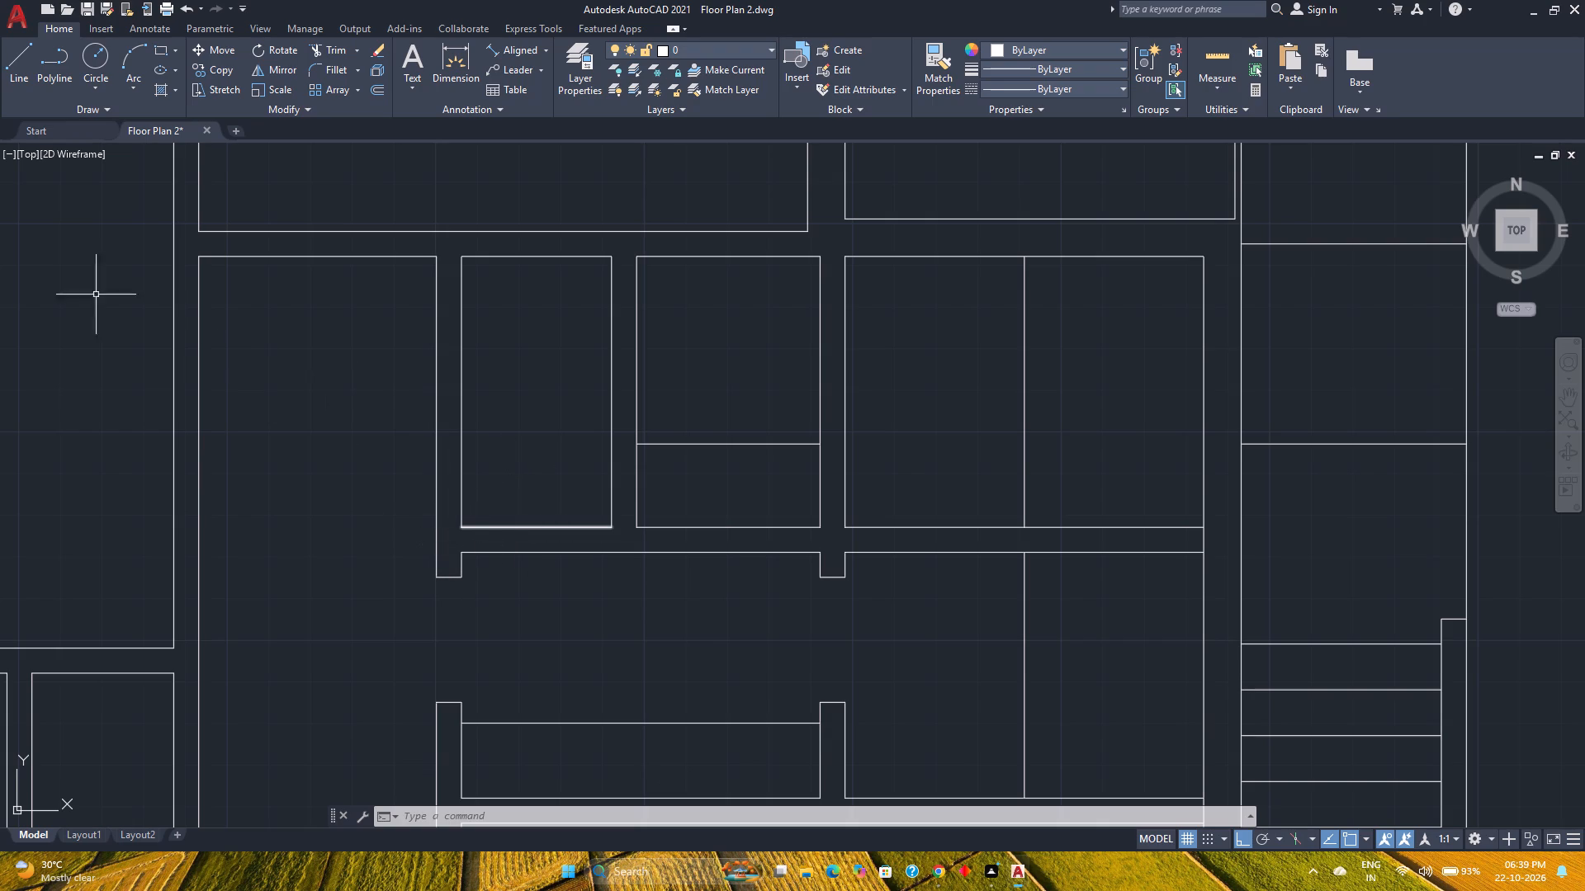
{"action": "left_click", "coordinate": [3, 82]}
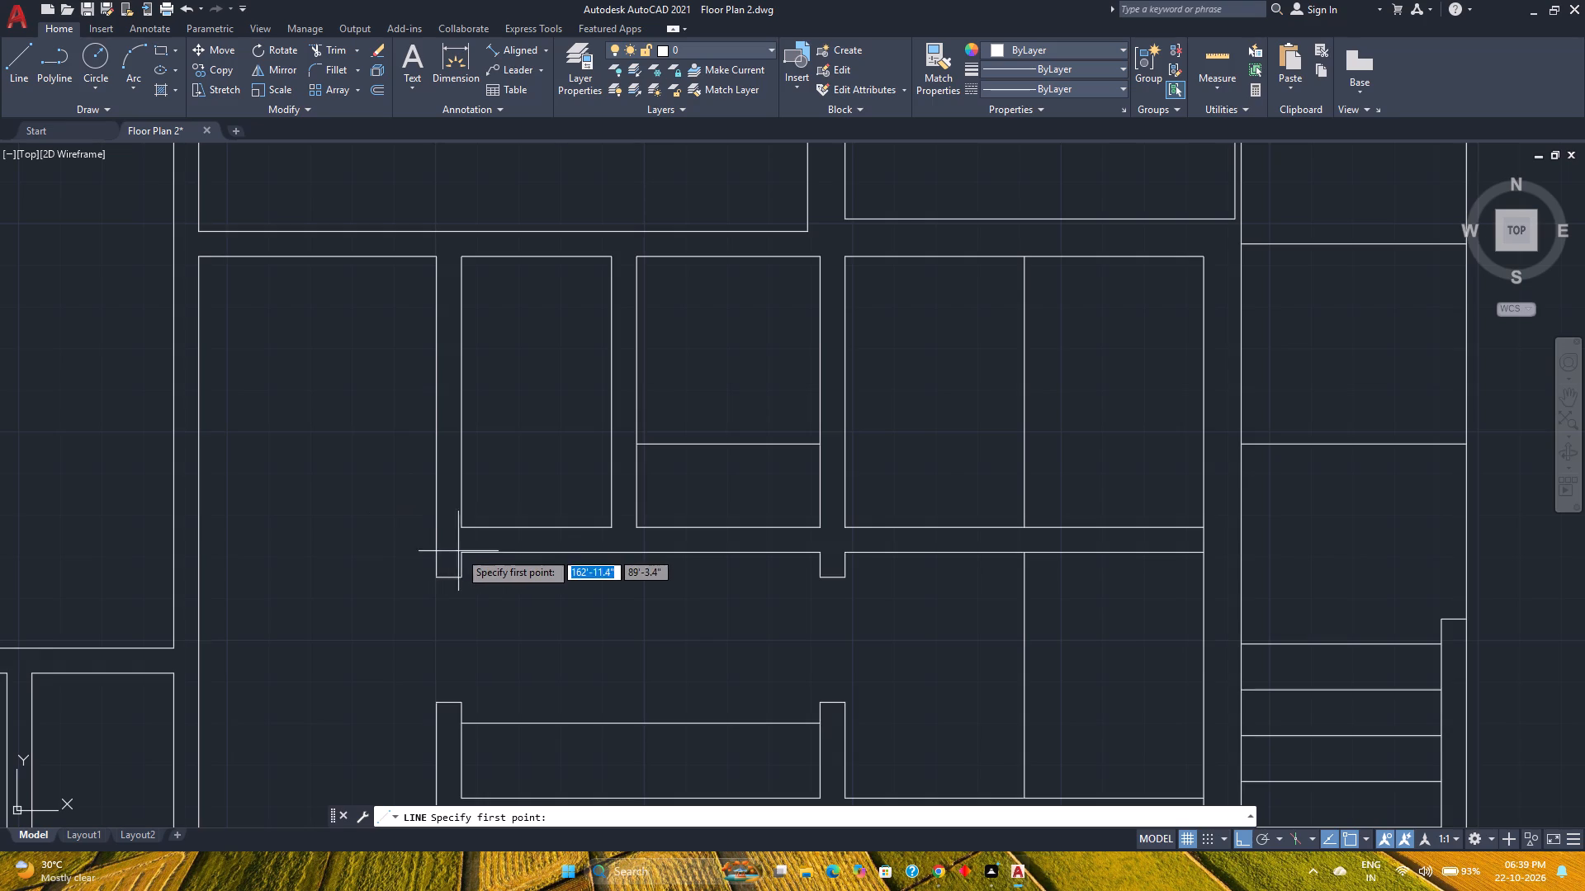
{"action": "scroll", "coordinate": [459, 551], "scroll_direction": "up", "scroll_amount": 2}
{"action": "left_click", "coordinate": [464, 559]}
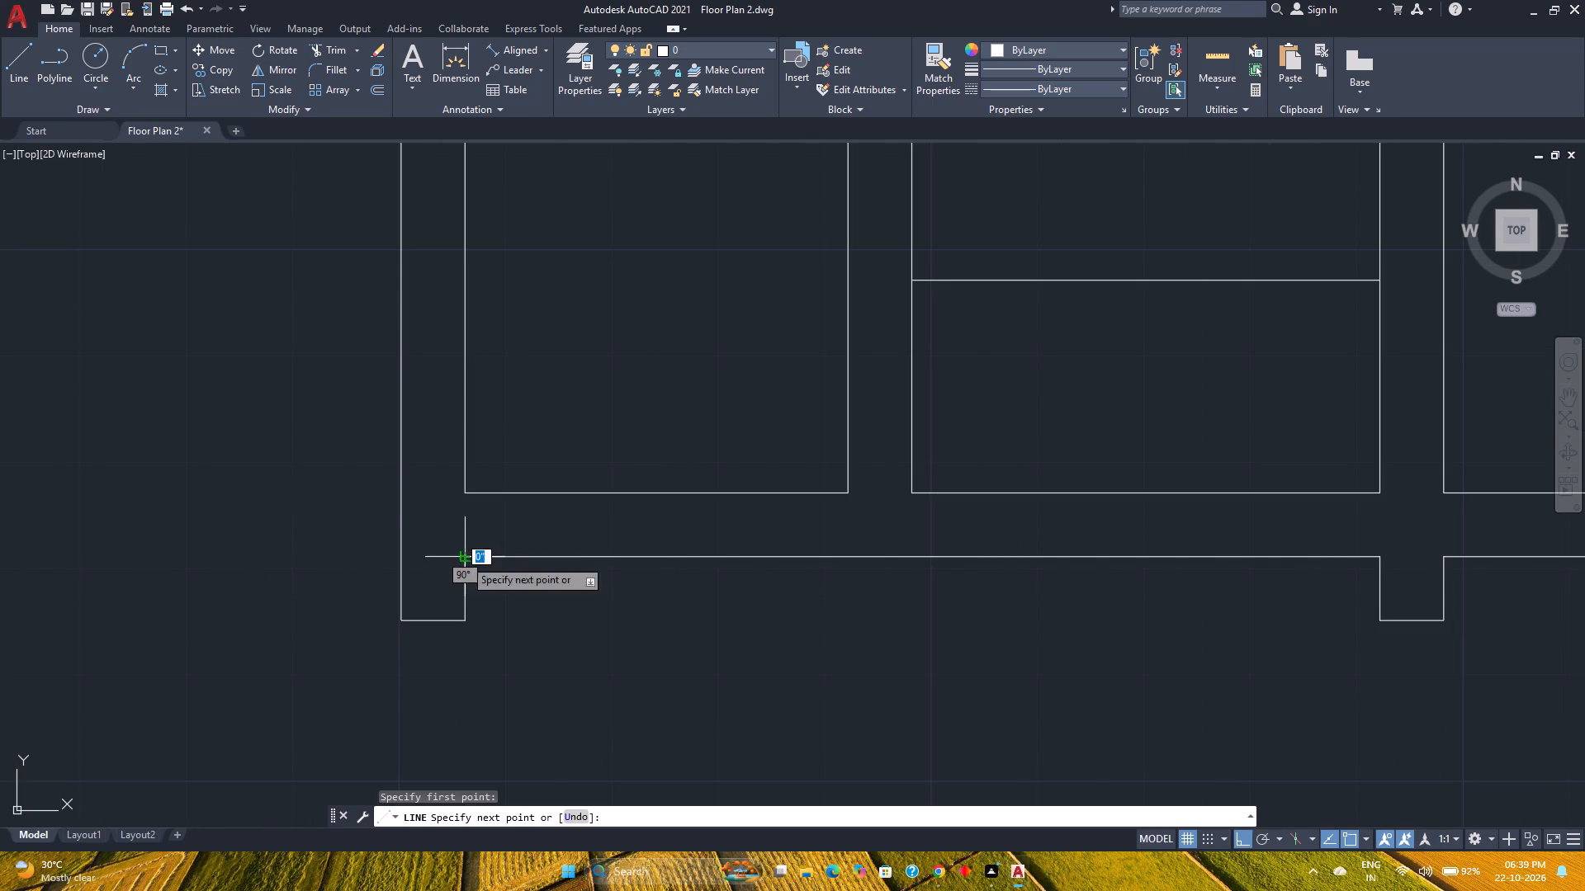
{"action": "left_click", "coordinate": [462, 496]}
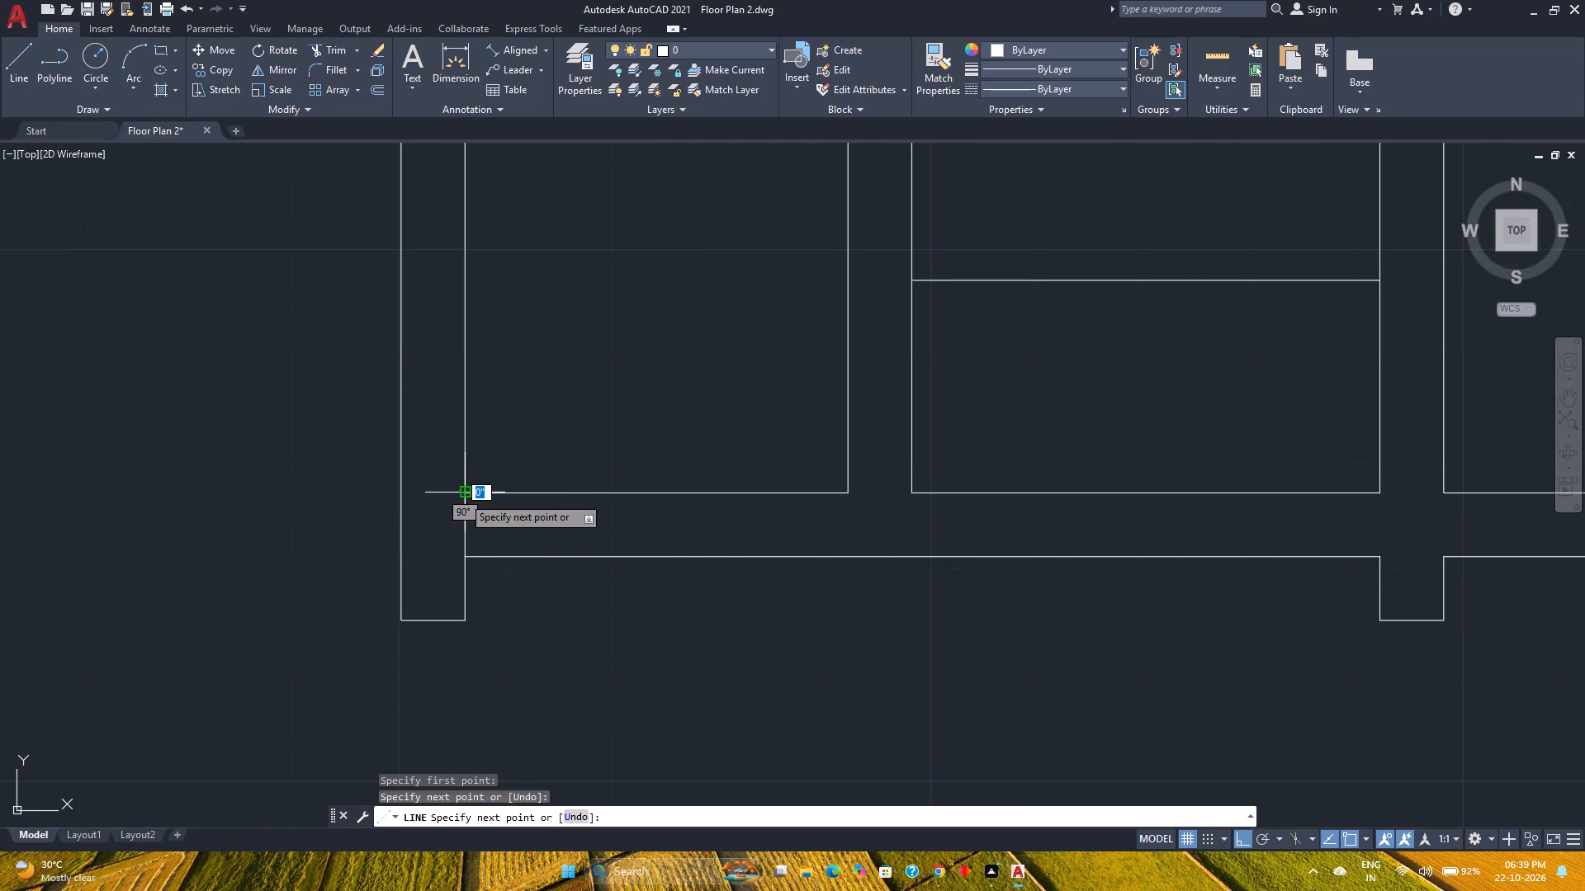
{"action": "key", "text": "Escape"}
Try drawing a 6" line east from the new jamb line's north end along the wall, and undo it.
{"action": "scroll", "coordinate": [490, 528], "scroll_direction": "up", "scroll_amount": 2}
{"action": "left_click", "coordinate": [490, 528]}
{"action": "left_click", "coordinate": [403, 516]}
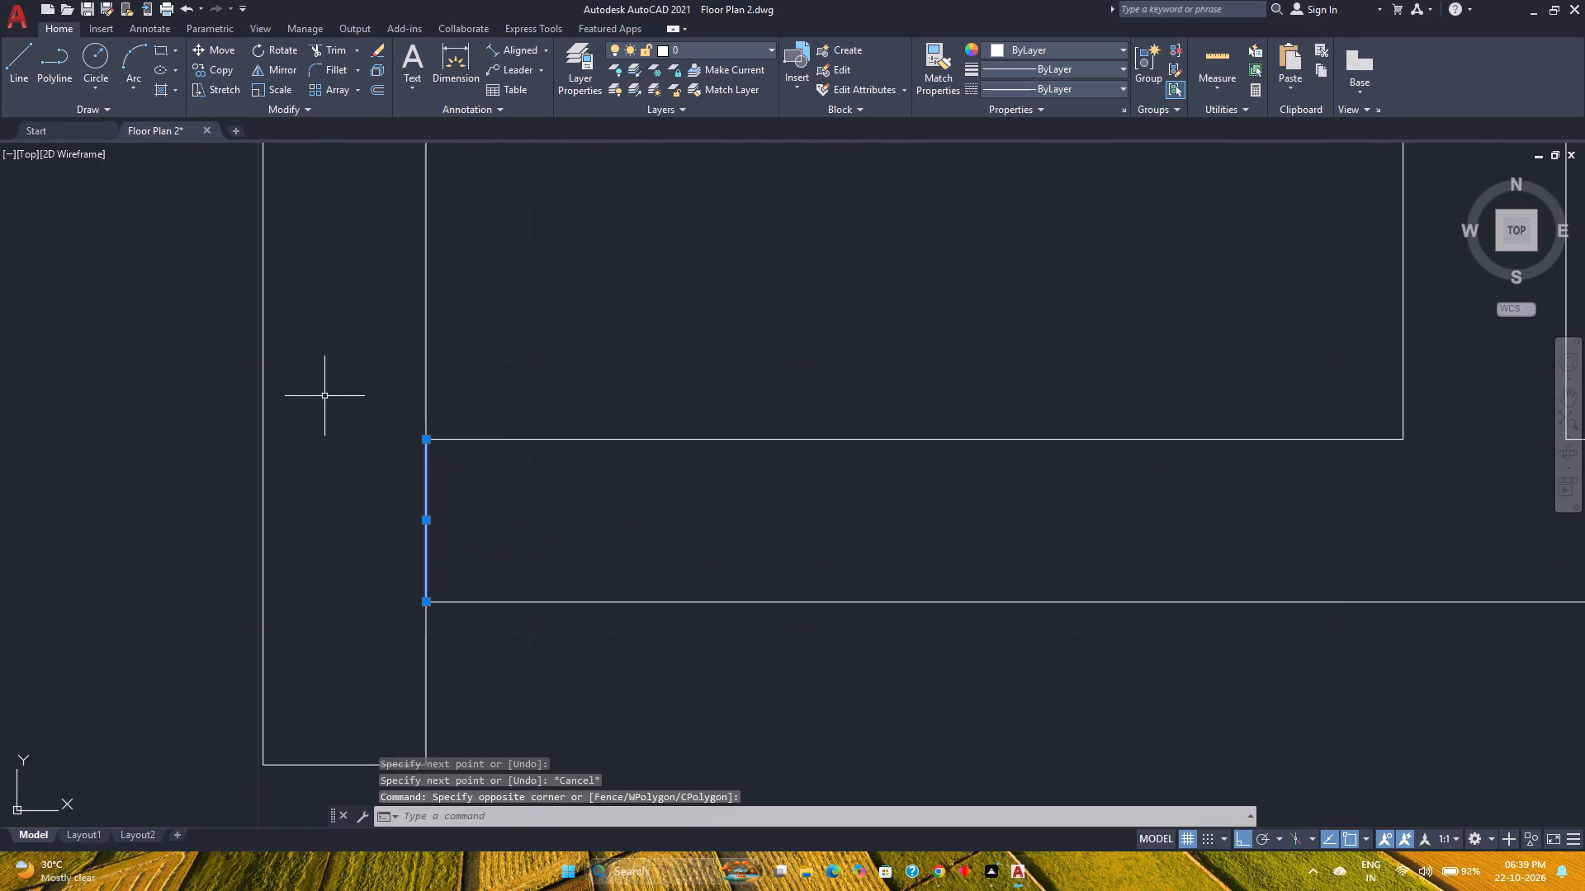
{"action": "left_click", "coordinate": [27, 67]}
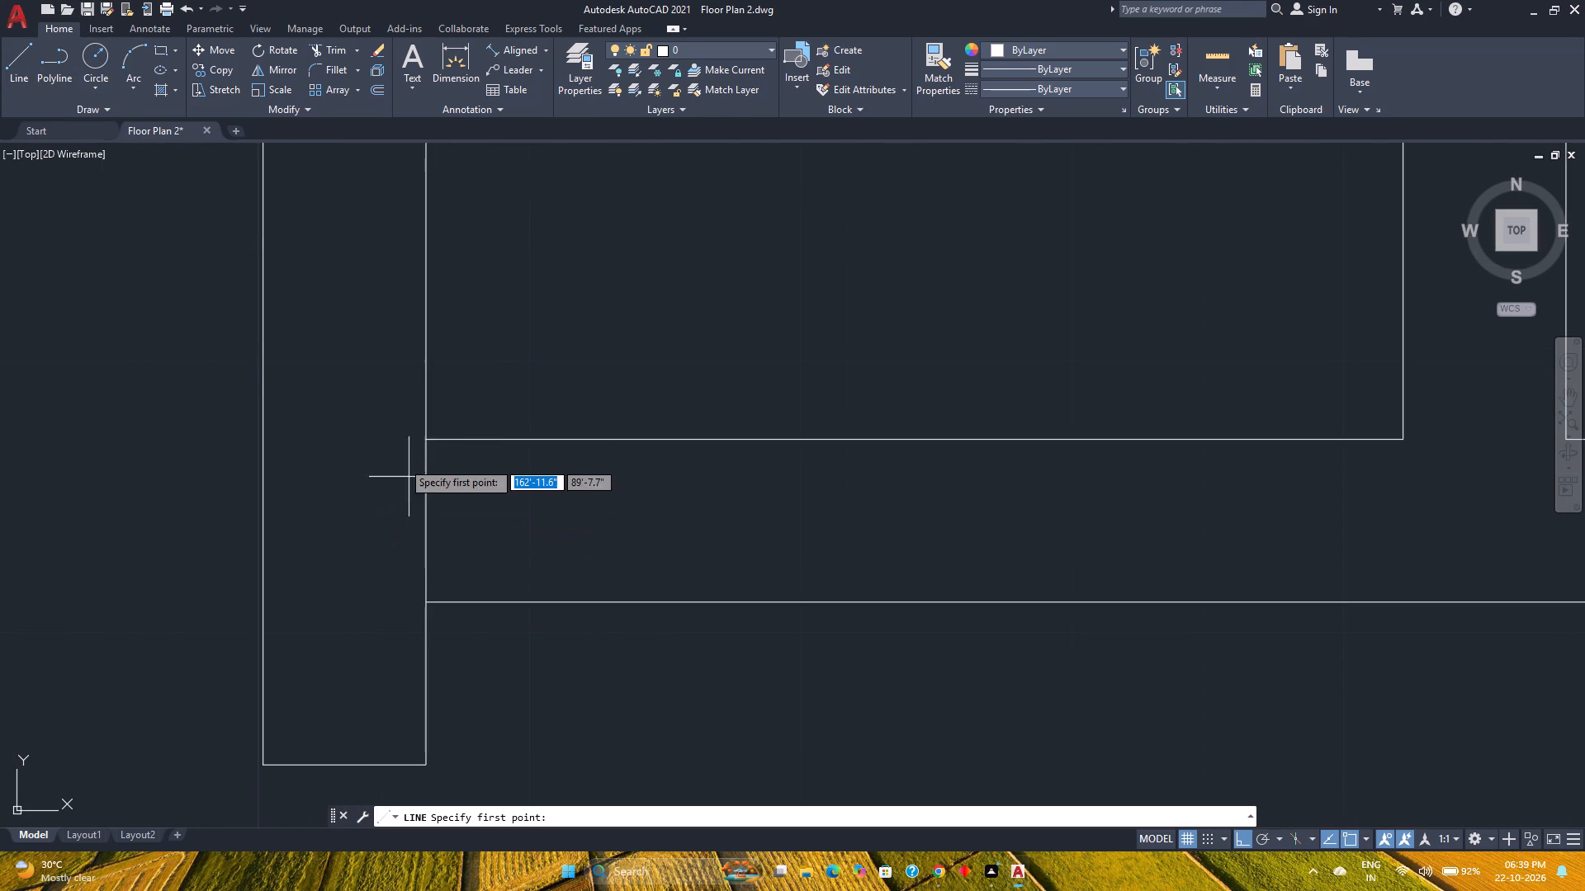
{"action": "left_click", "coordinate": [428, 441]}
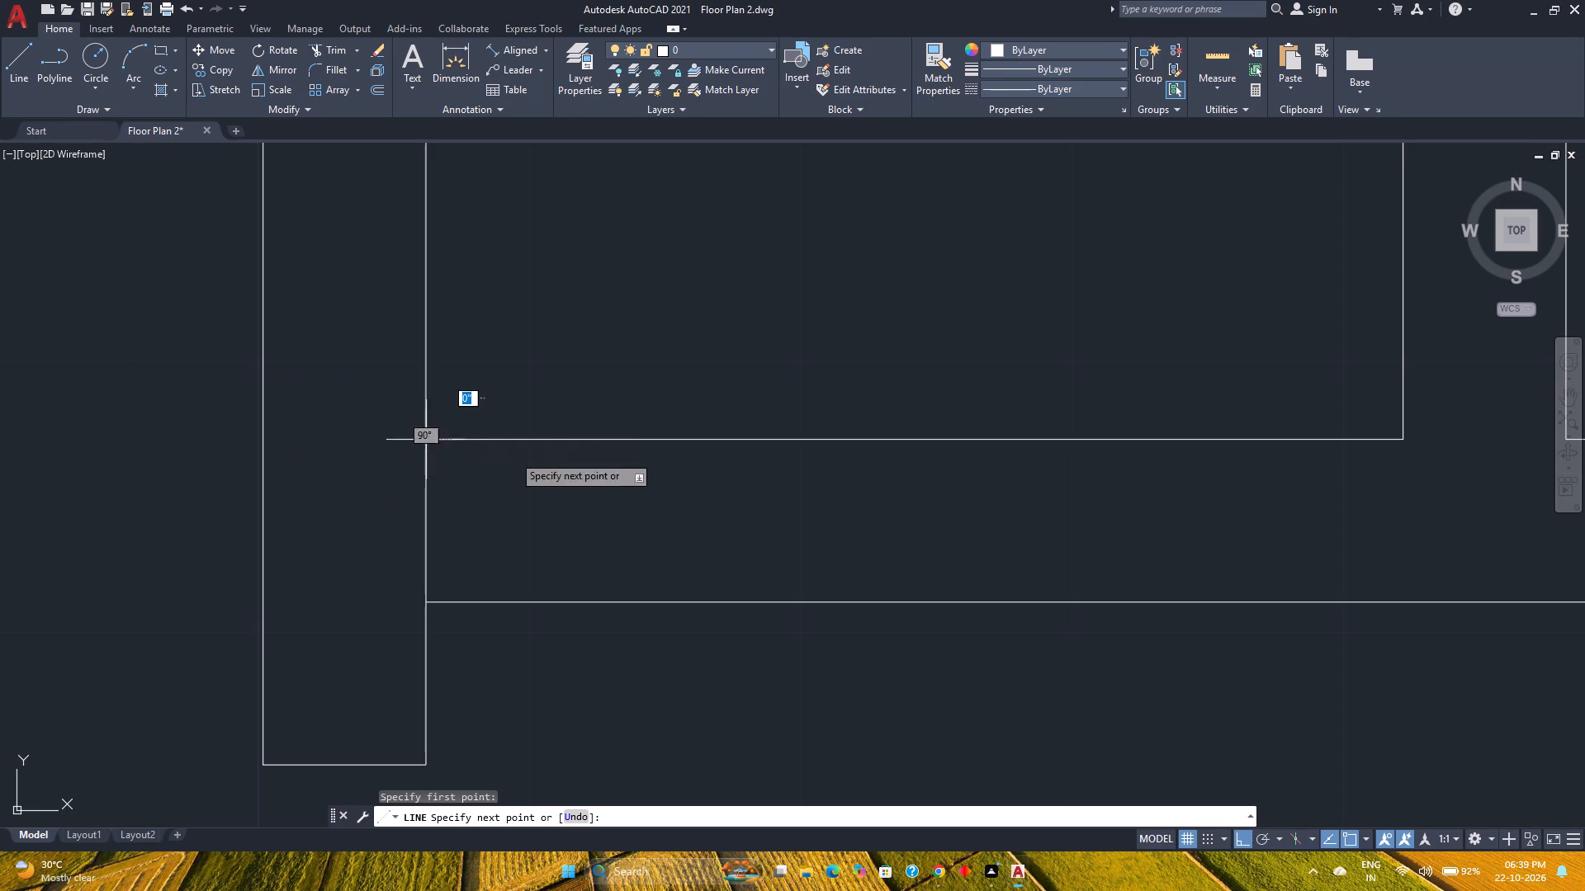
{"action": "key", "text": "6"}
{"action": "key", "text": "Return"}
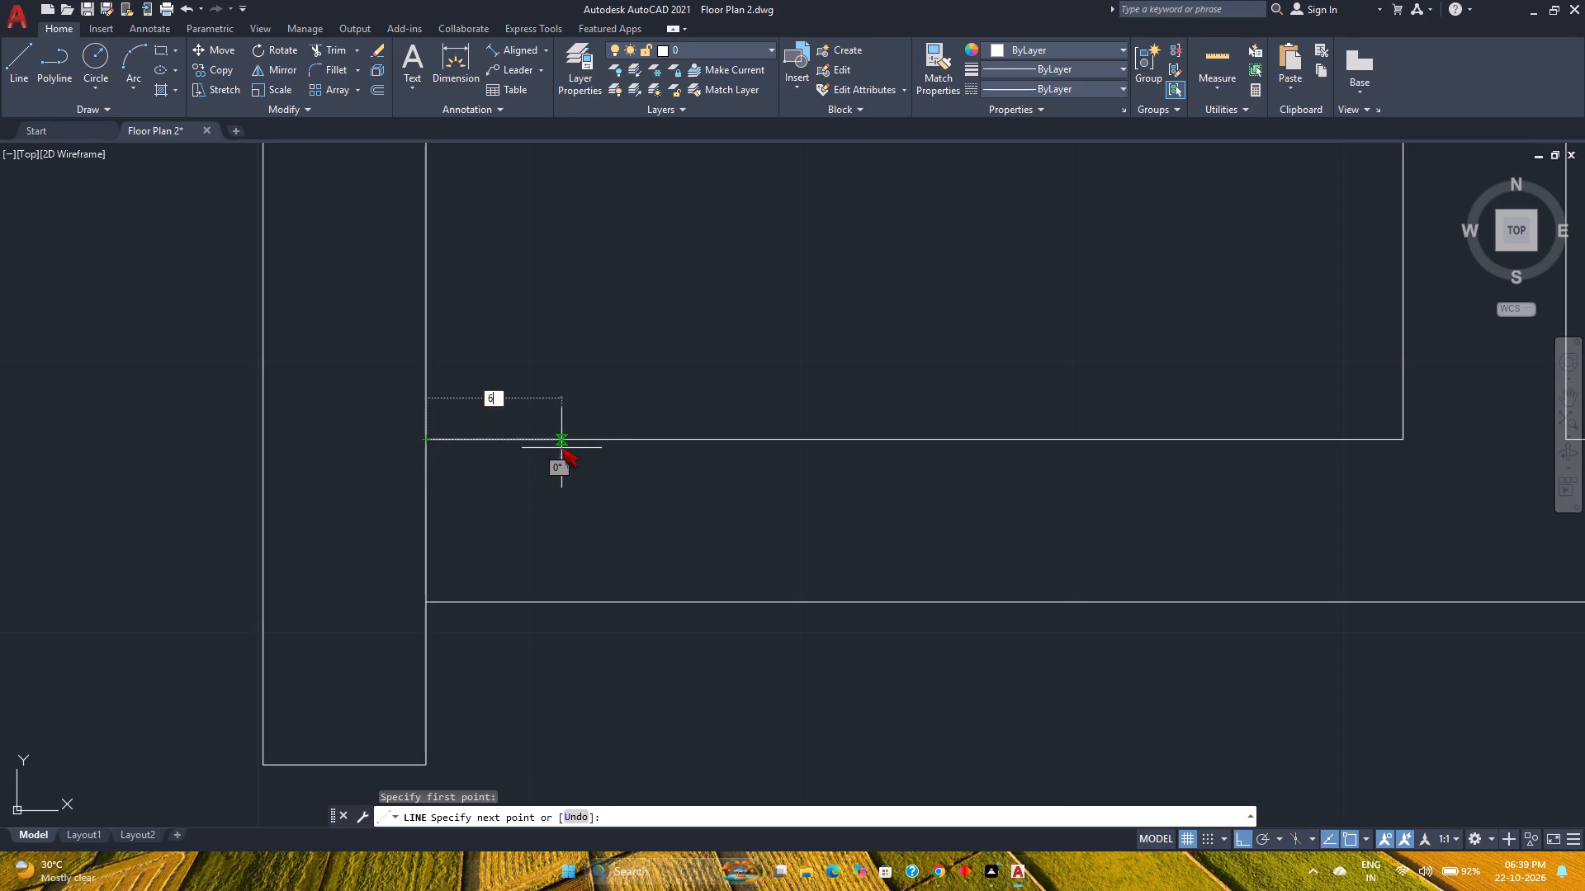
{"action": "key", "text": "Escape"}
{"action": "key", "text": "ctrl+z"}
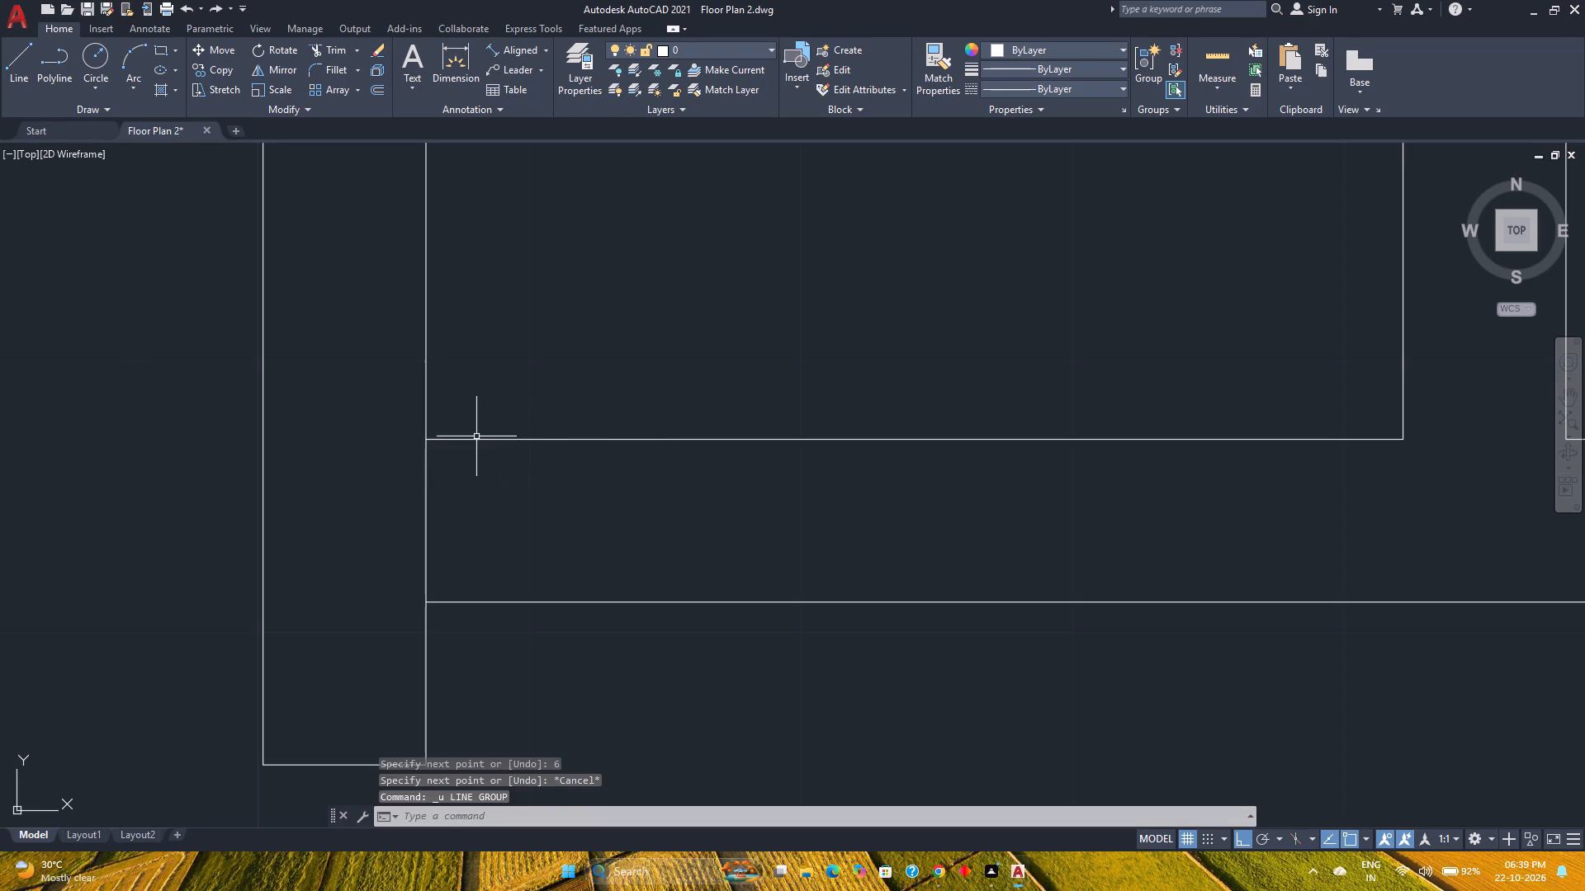
Move the new jamb line 6" east along the narrow room's south partition.
{"action": "left_click", "coordinate": [468, 488]}
{"action": "left_click", "coordinate": [407, 490]}
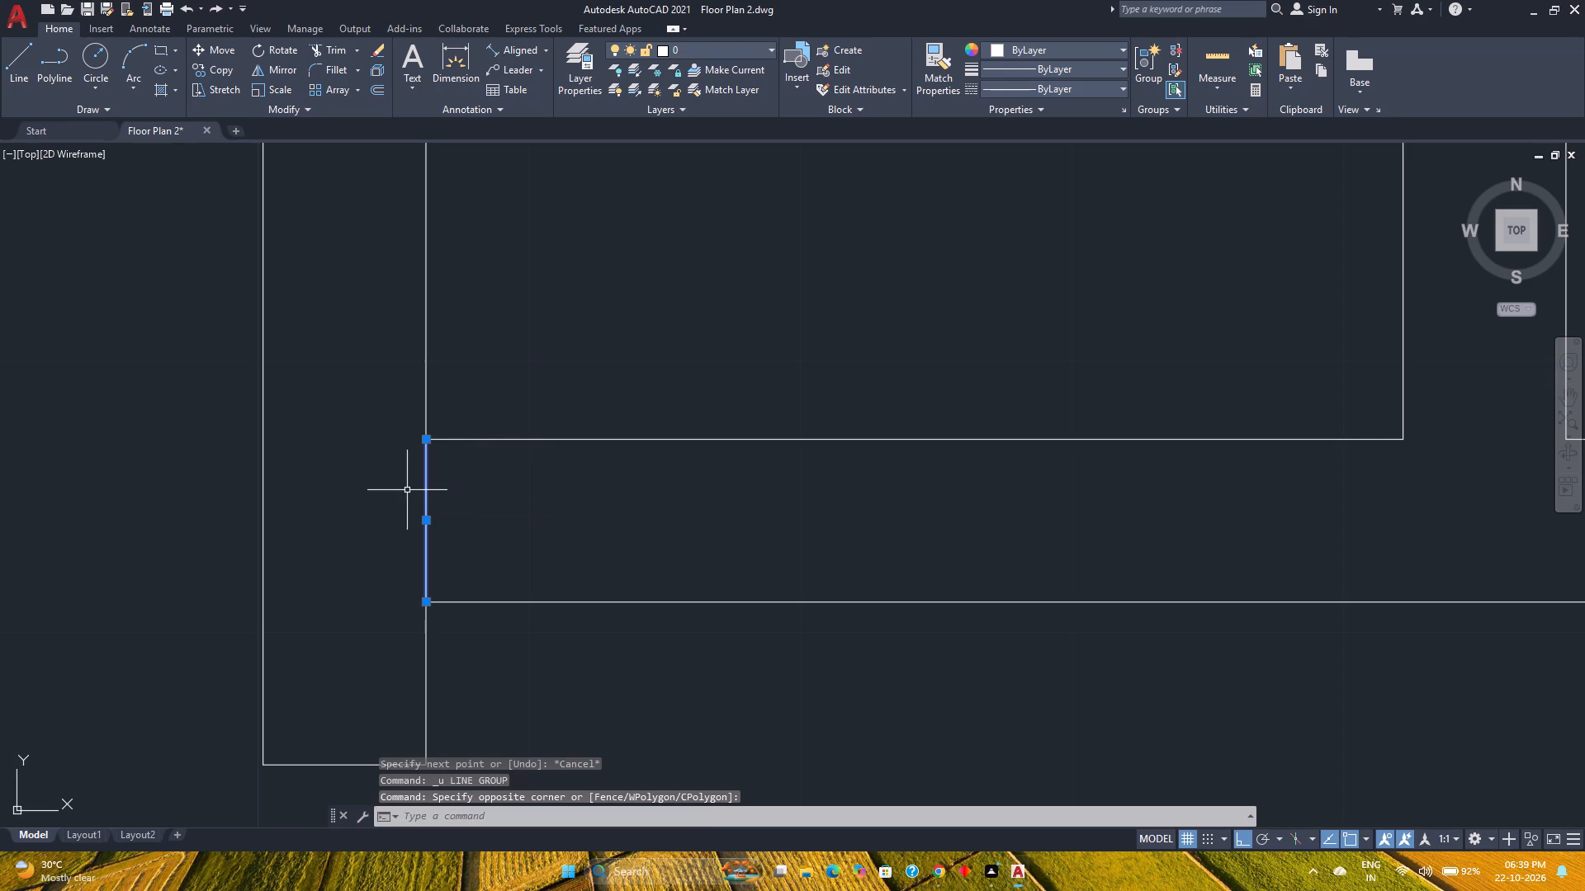
{"action": "key", "text": "m"}
{"action": "key", "text": "Return"}
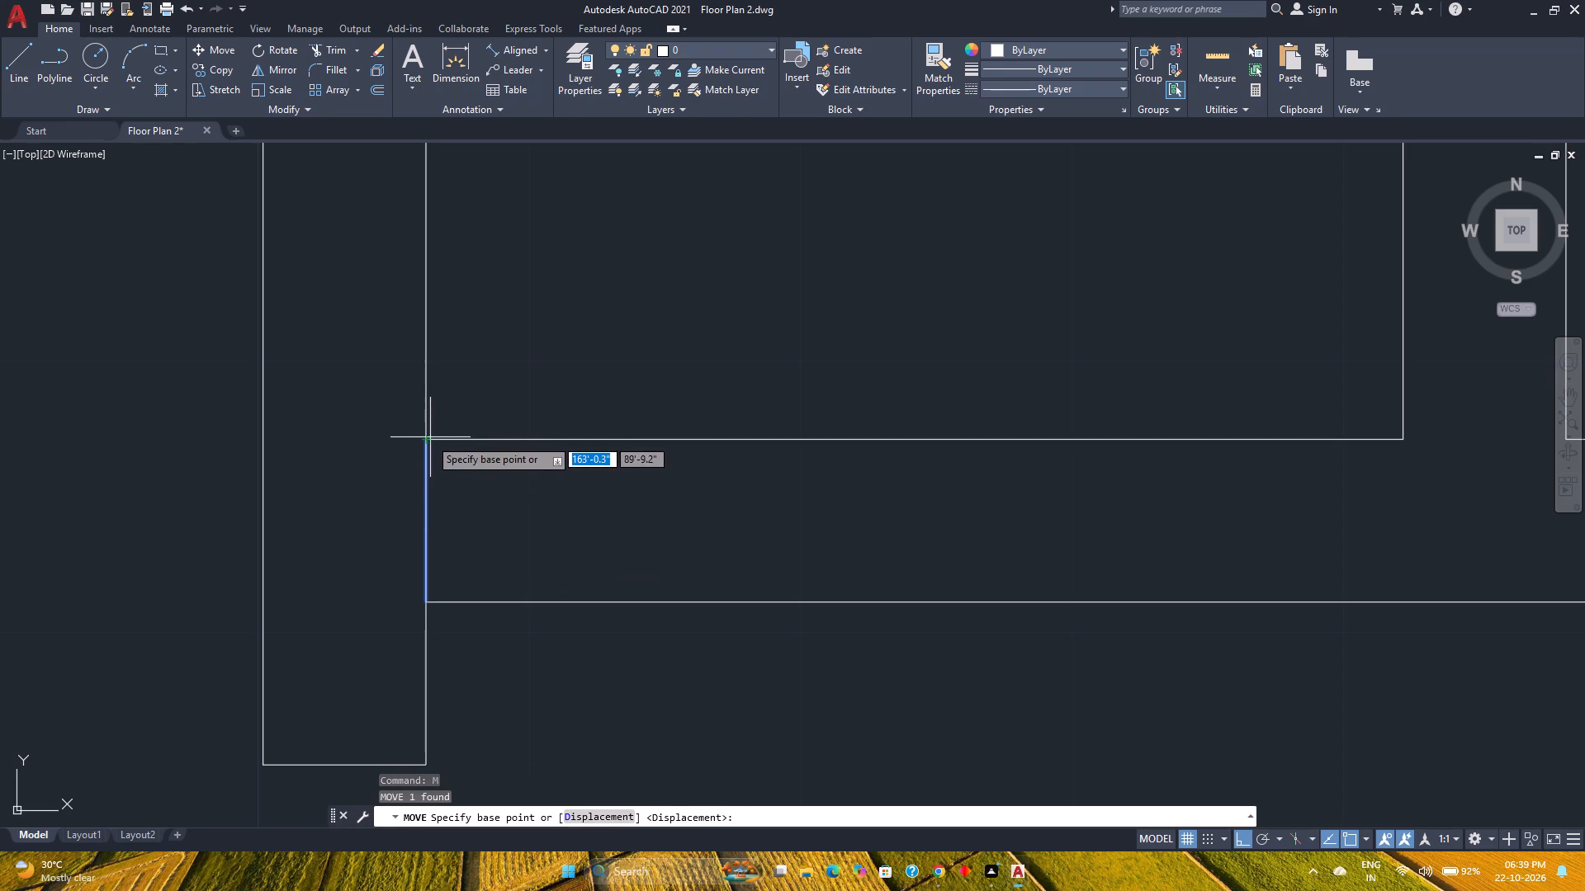
{"action": "left_click", "coordinate": [428, 438]}
{"action": "key", "text": "6"}
{"action": "key", "text": "Return"}
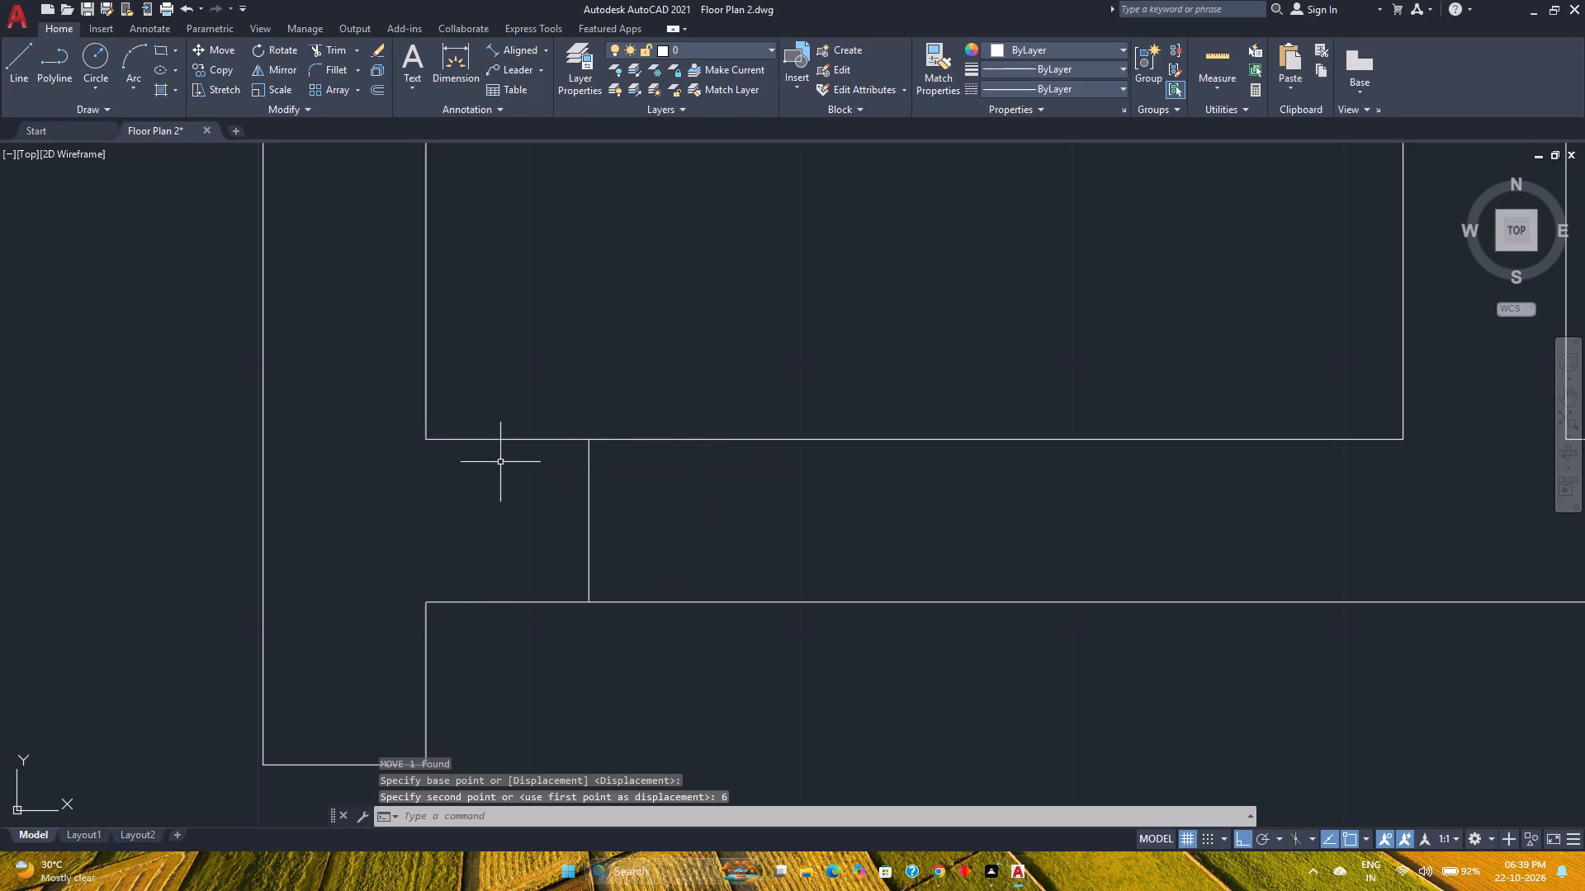
Offset the jamb line 2'6" east to mark the other side of the narrow room's south door opening.
{"action": "scroll", "coordinate": [499, 476], "scroll_direction": "down", "scroll_amount": 3}
{"action": "middle_click_drag", "start_coordinate": [593, 548], "coordinate": [553, 605]}
{"action": "scroll", "coordinate": [553, 605], "scroll_direction": "down", "scroll_amount": 1}
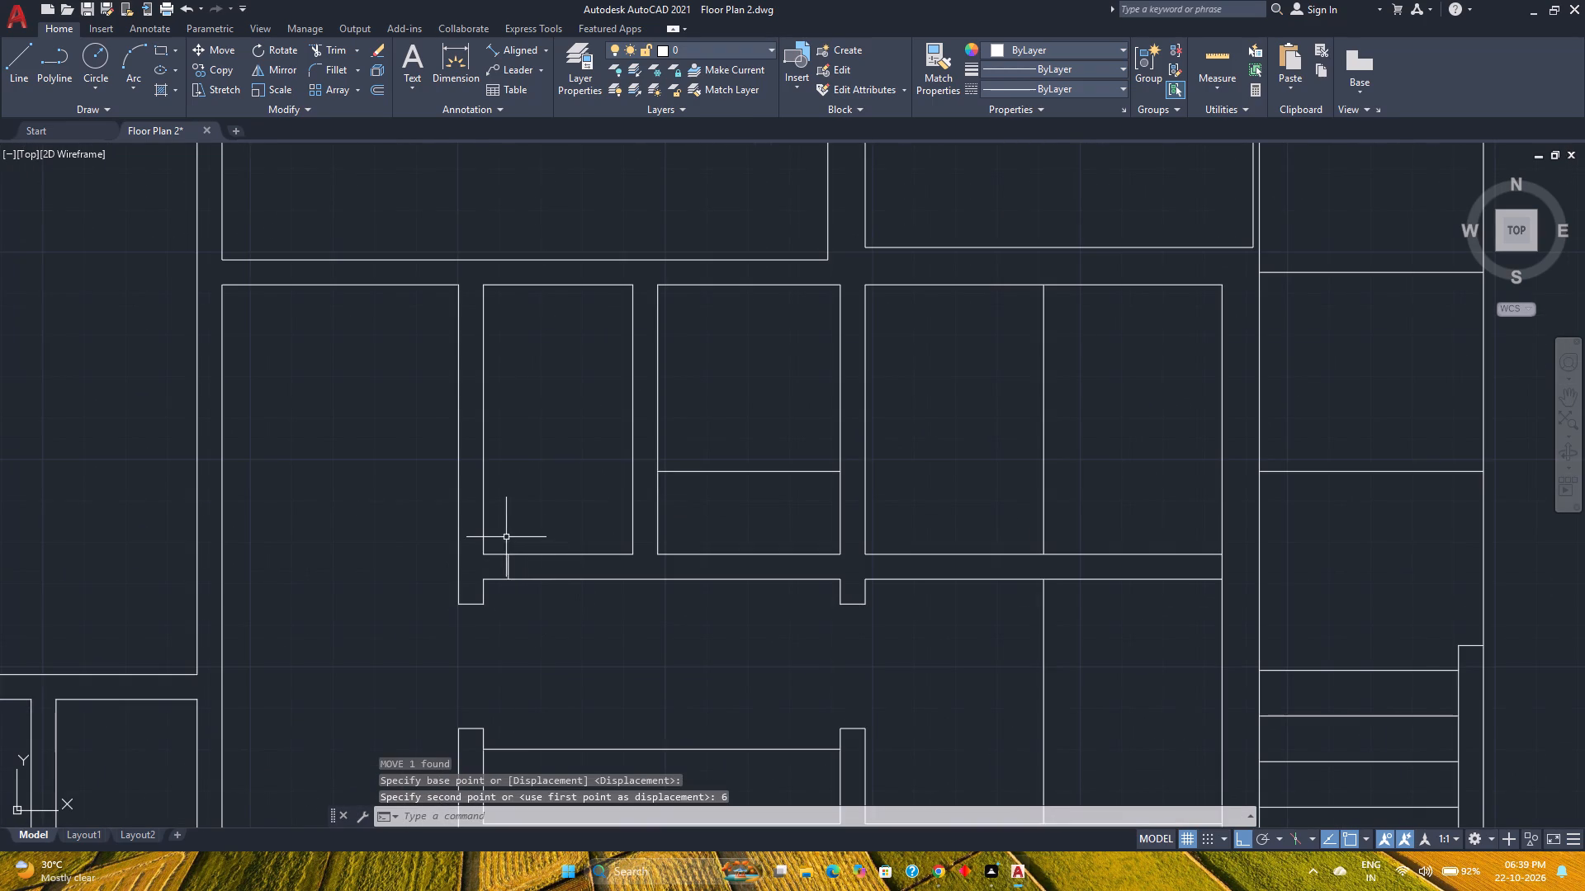
{"action": "scroll", "coordinate": [490, 523], "scroll_direction": "up", "scroll_amount": 2}
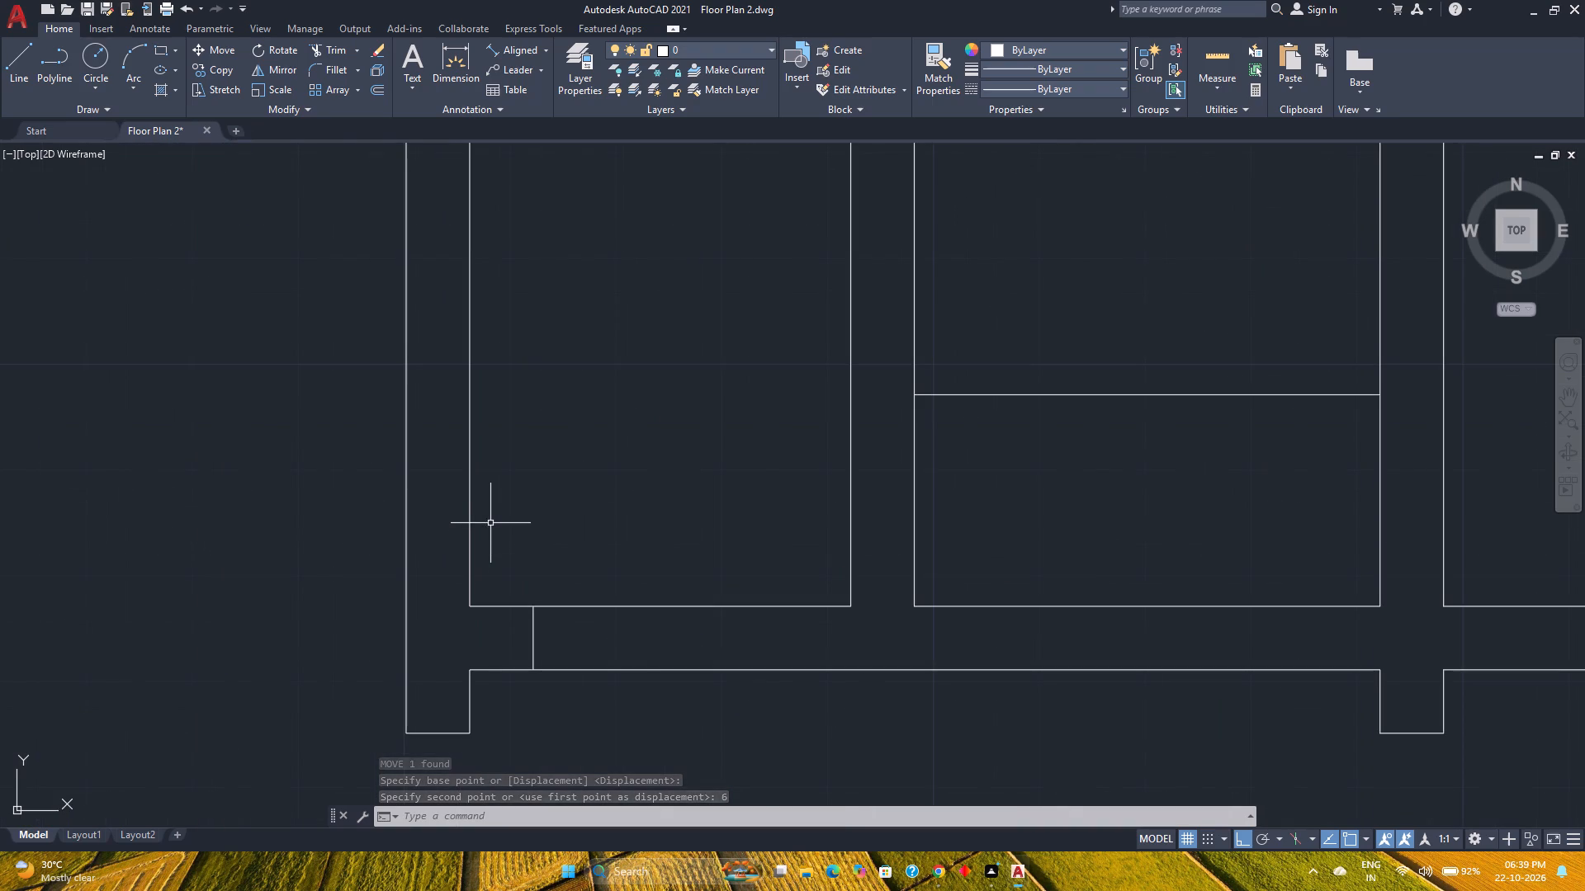
{"action": "left_click", "coordinate": [377, 88]}
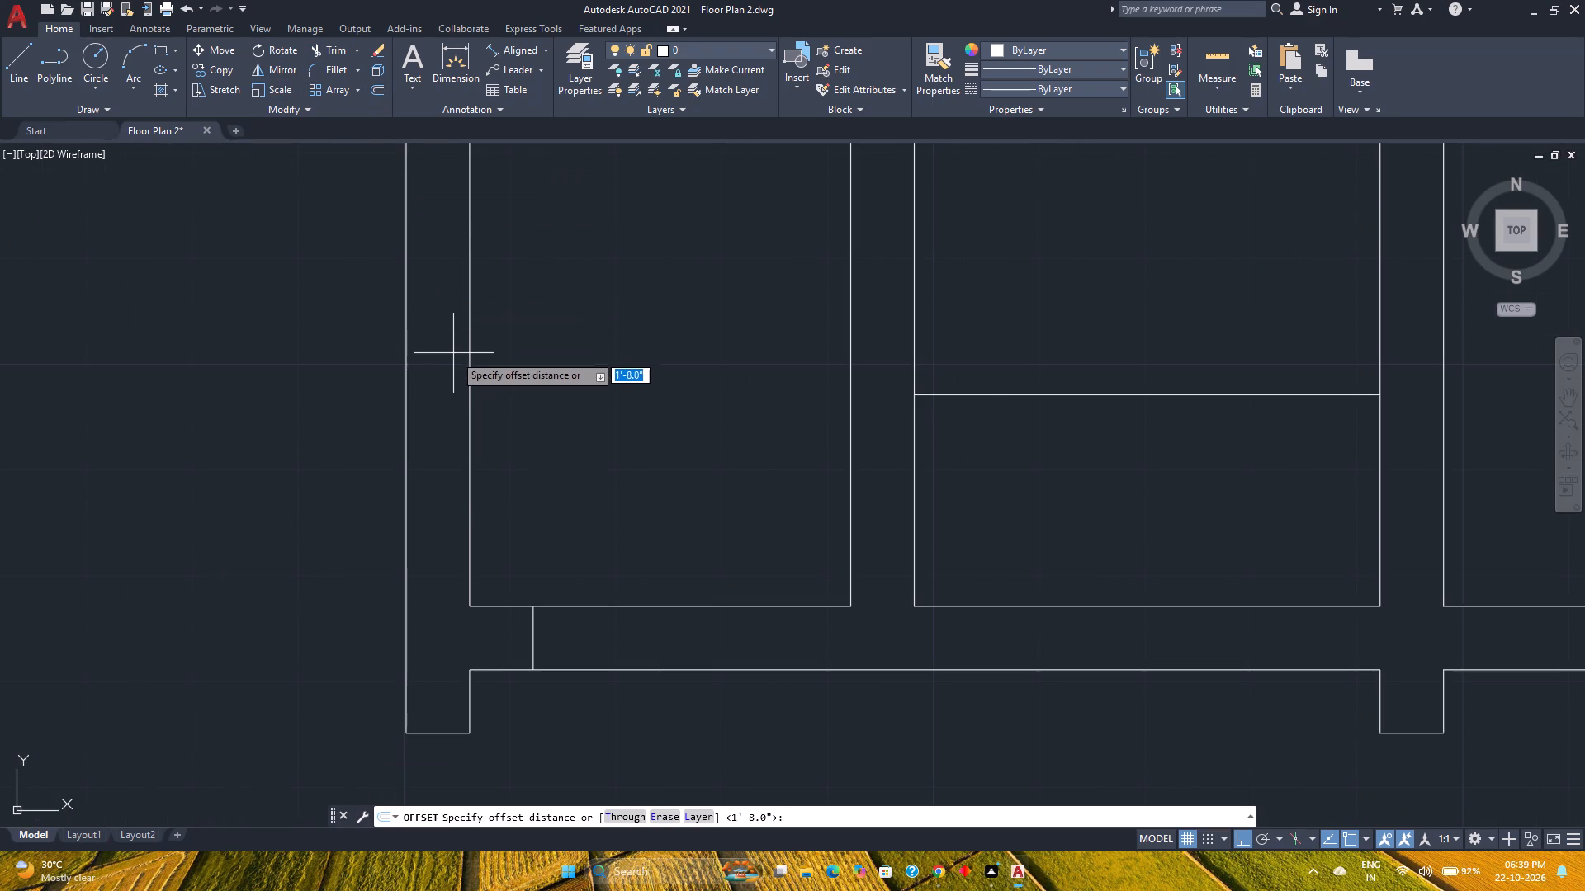
{"action": "key", "text": "2"}
{"action": "type", "text": "'6"}
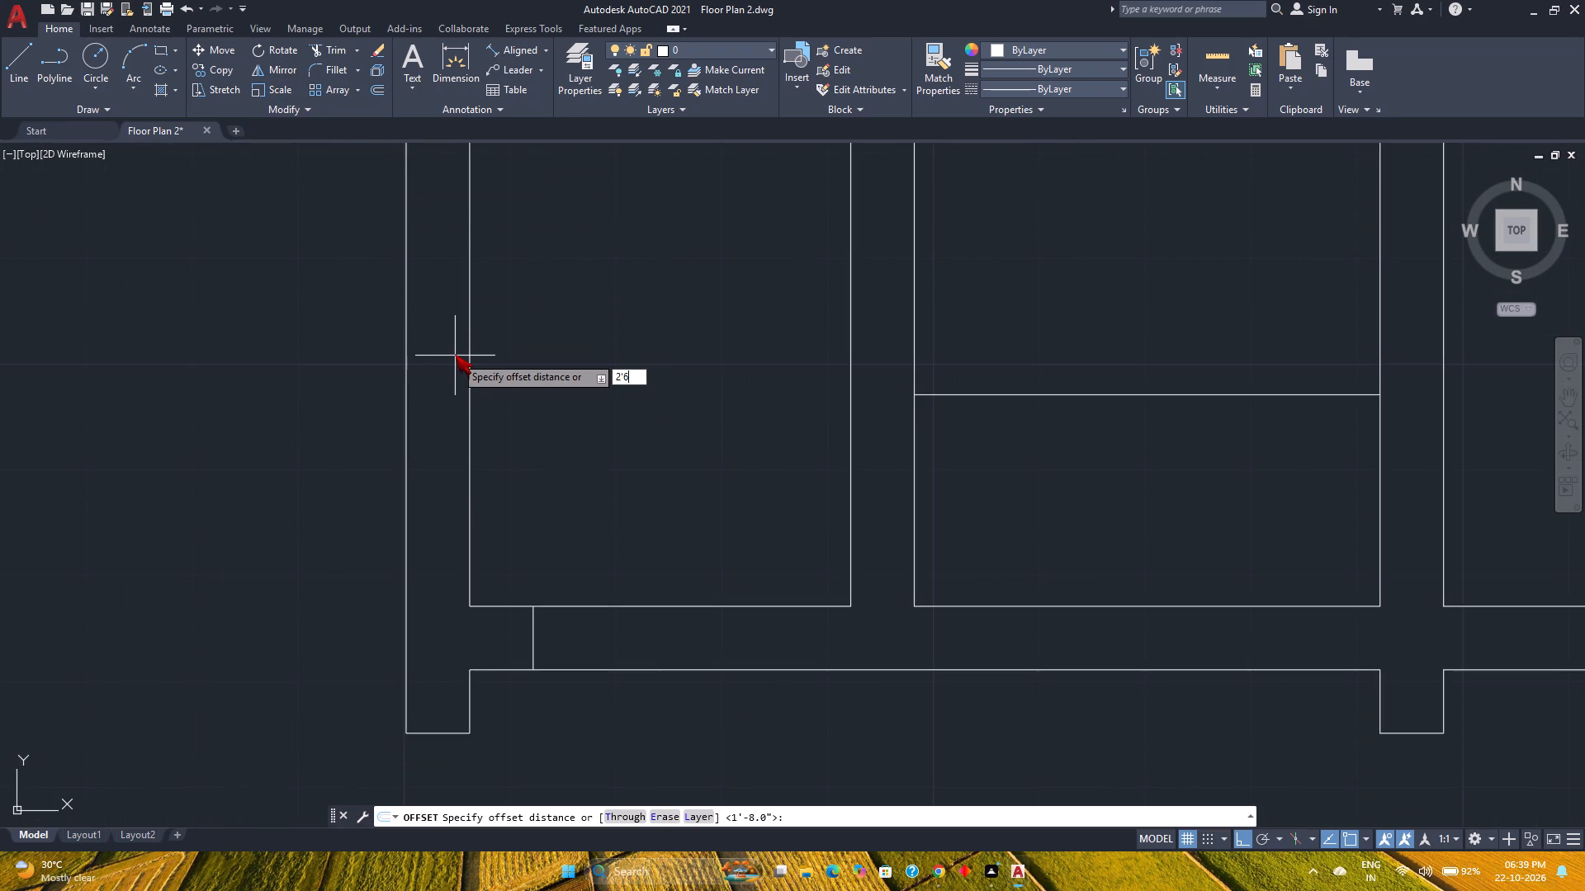
{"action": "key", "text": "shift+quotedbl"}
{"action": "key", "text": "Return"}
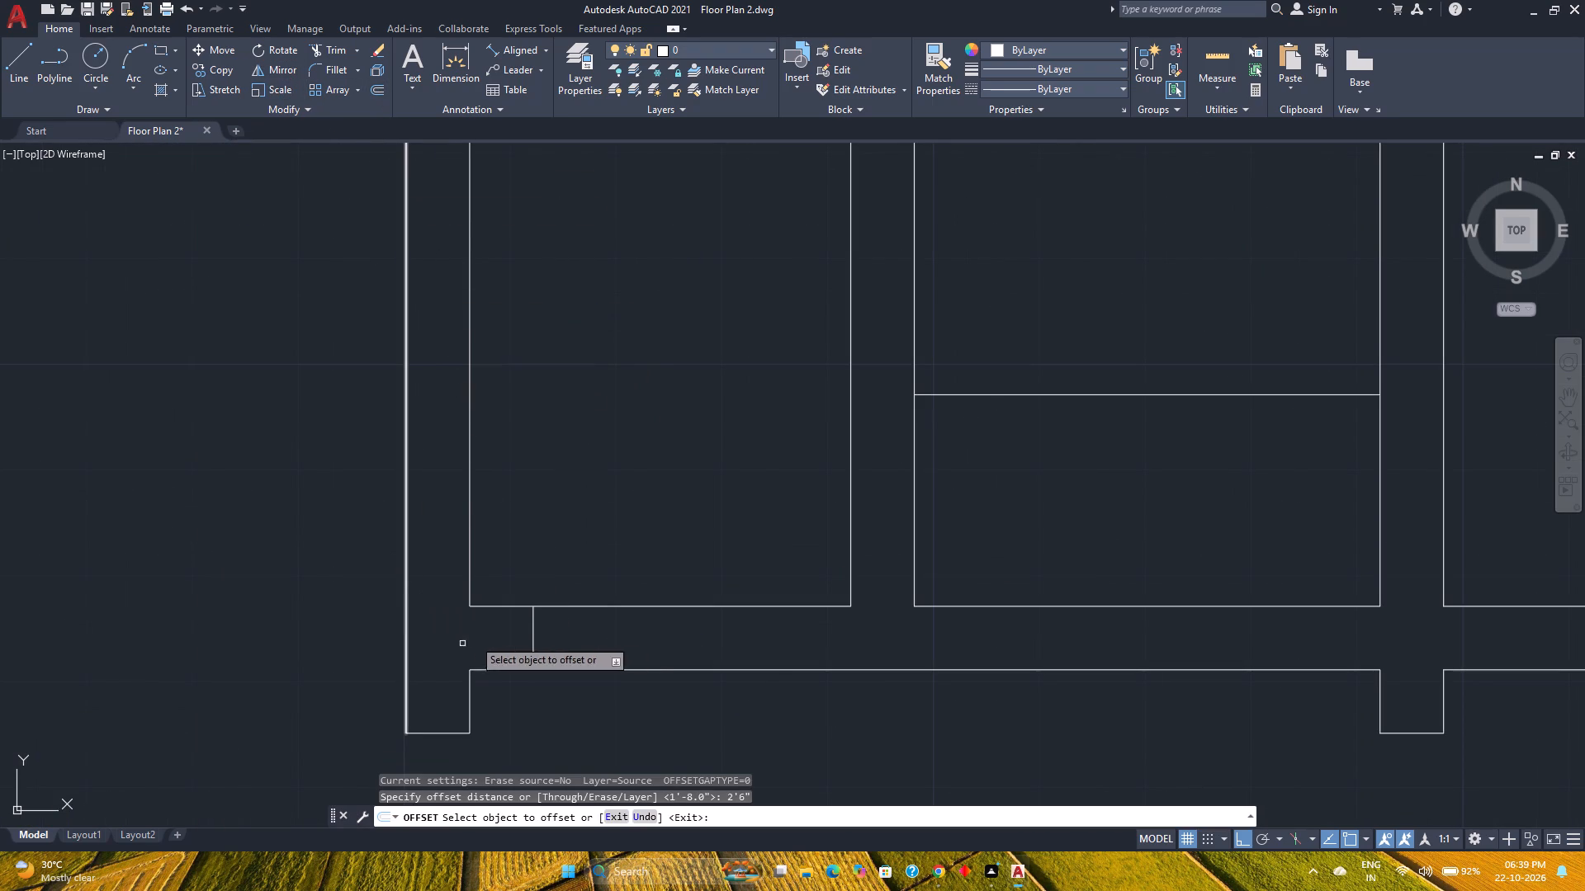
{"action": "left_click", "coordinate": [534, 632]}
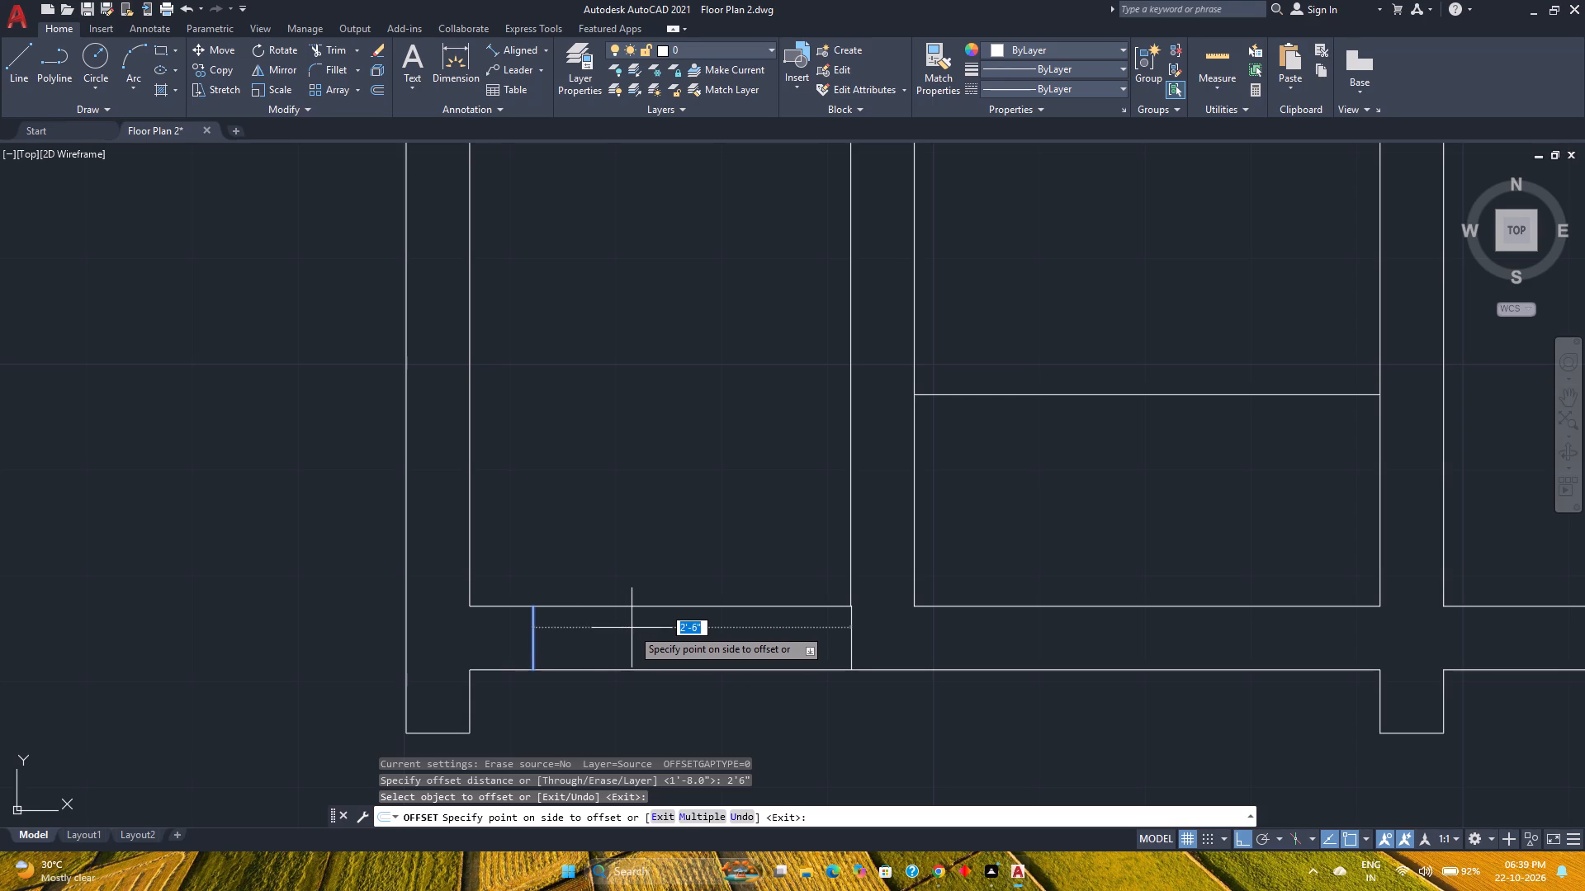
{"action": "scroll", "coordinate": [632, 628], "scroll_direction": "up", "scroll_amount": 2}
{"action": "left_click", "coordinate": [632, 628]}
{"action": "scroll", "coordinate": [632, 628], "scroll_direction": "down", "scroll_amount": 2}
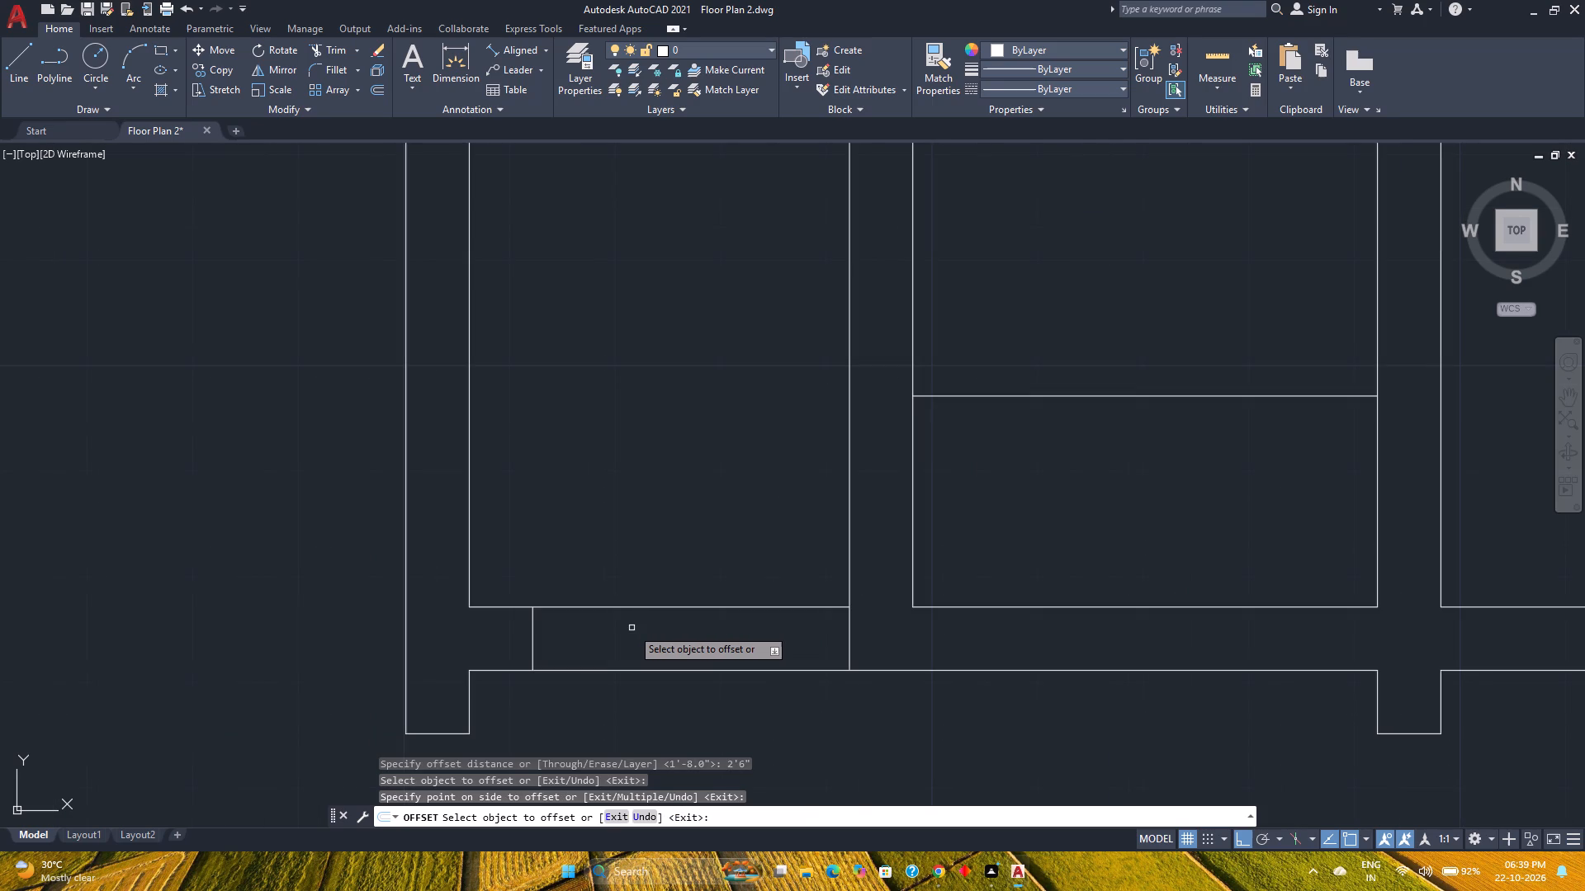
{"action": "key", "text": "Escape"}
Move both jamb lines of the narrow room's south opening 3" west.
{"action": "left_click", "coordinate": [878, 634]}
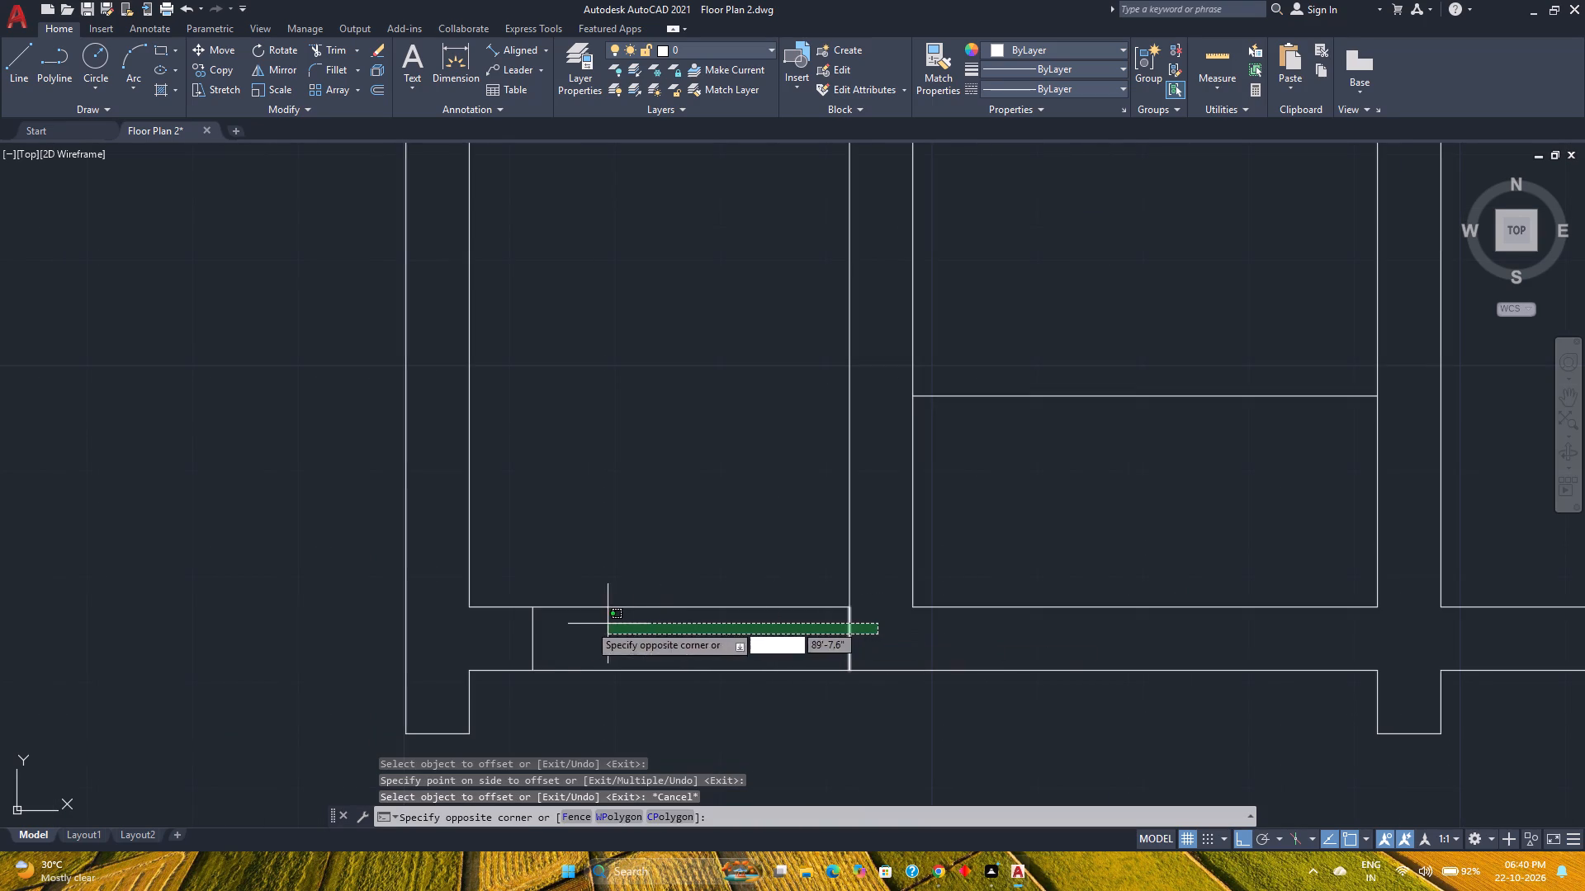
{"action": "left_click", "coordinate": [518, 625]}
{"action": "key", "text": "m"}
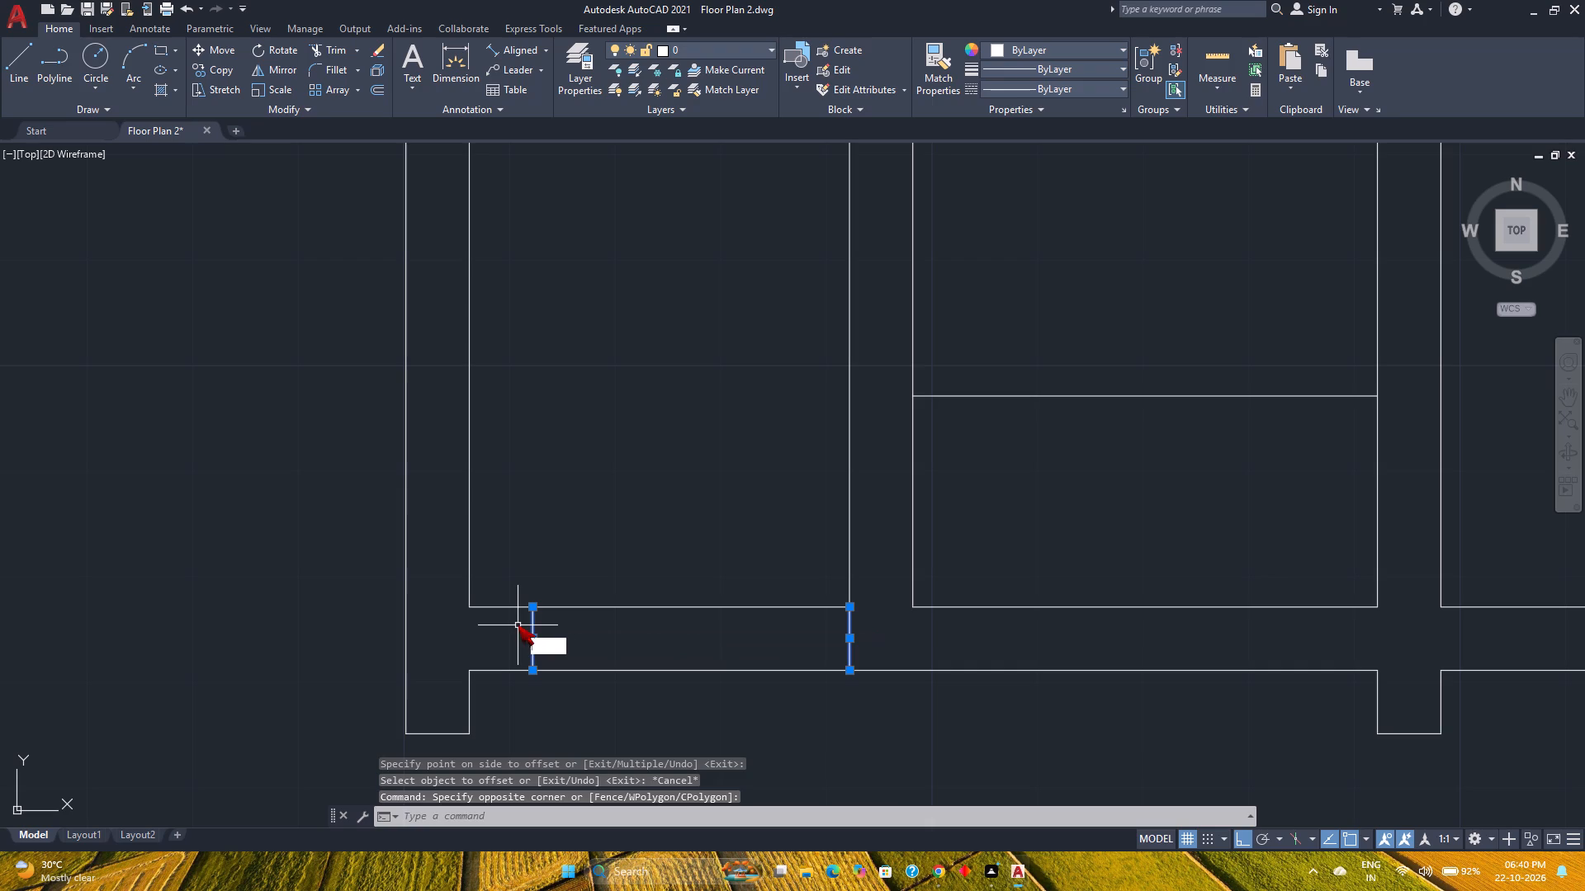
{"action": "key", "text": "Return"}
{"action": "left_click", "coordinate": [532, 609]}
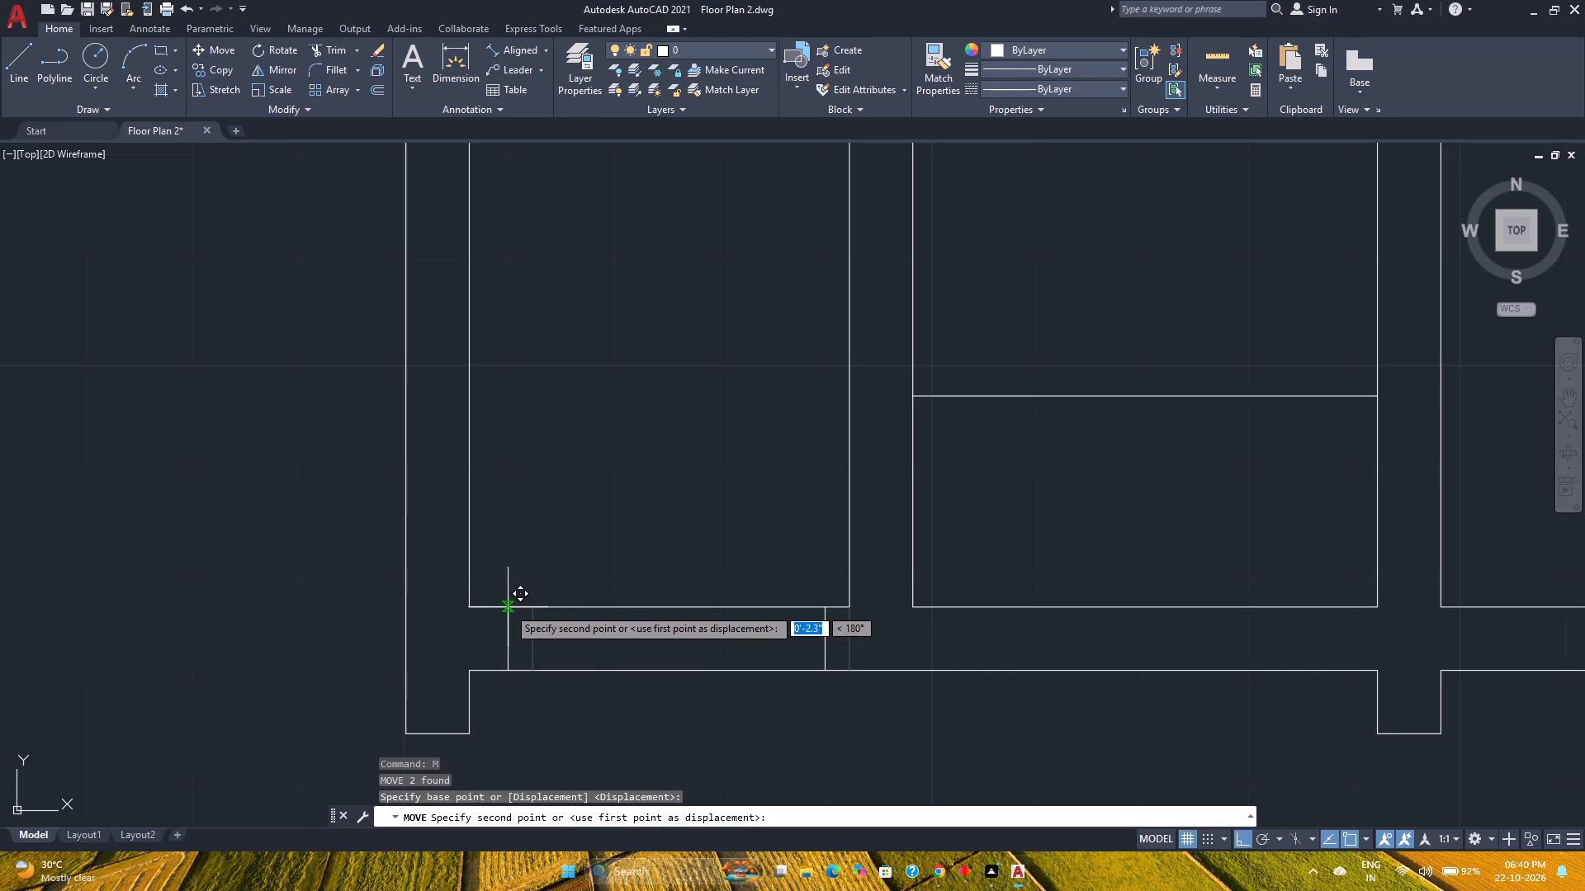
{"action": "key", "text": "3"}
{"action": "key", "text": "Return"}
{"action": "key", "text": "Escape"}
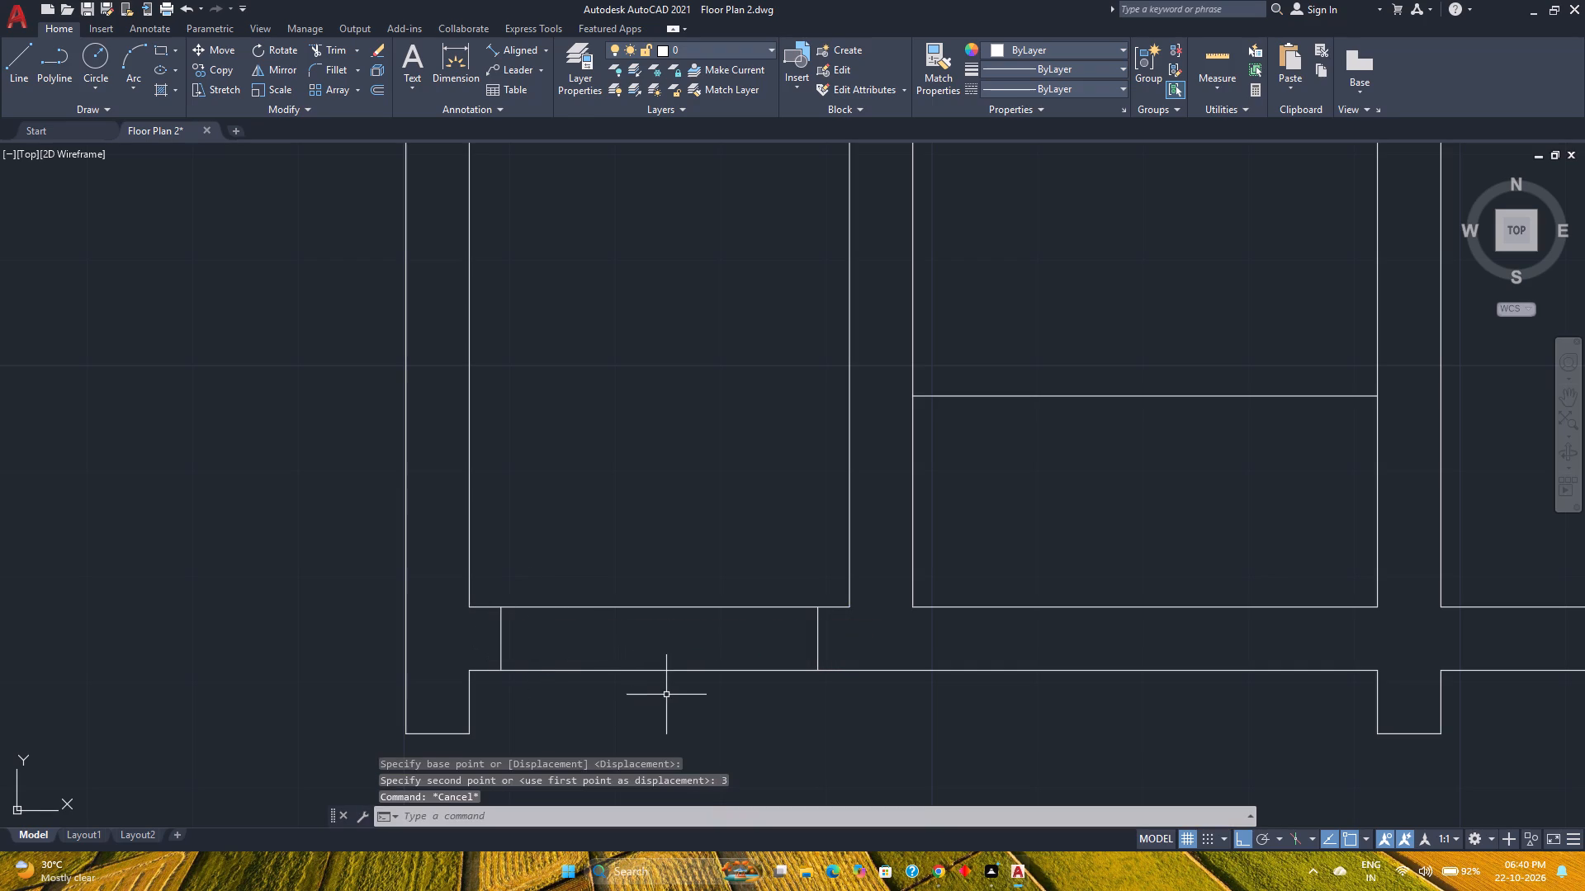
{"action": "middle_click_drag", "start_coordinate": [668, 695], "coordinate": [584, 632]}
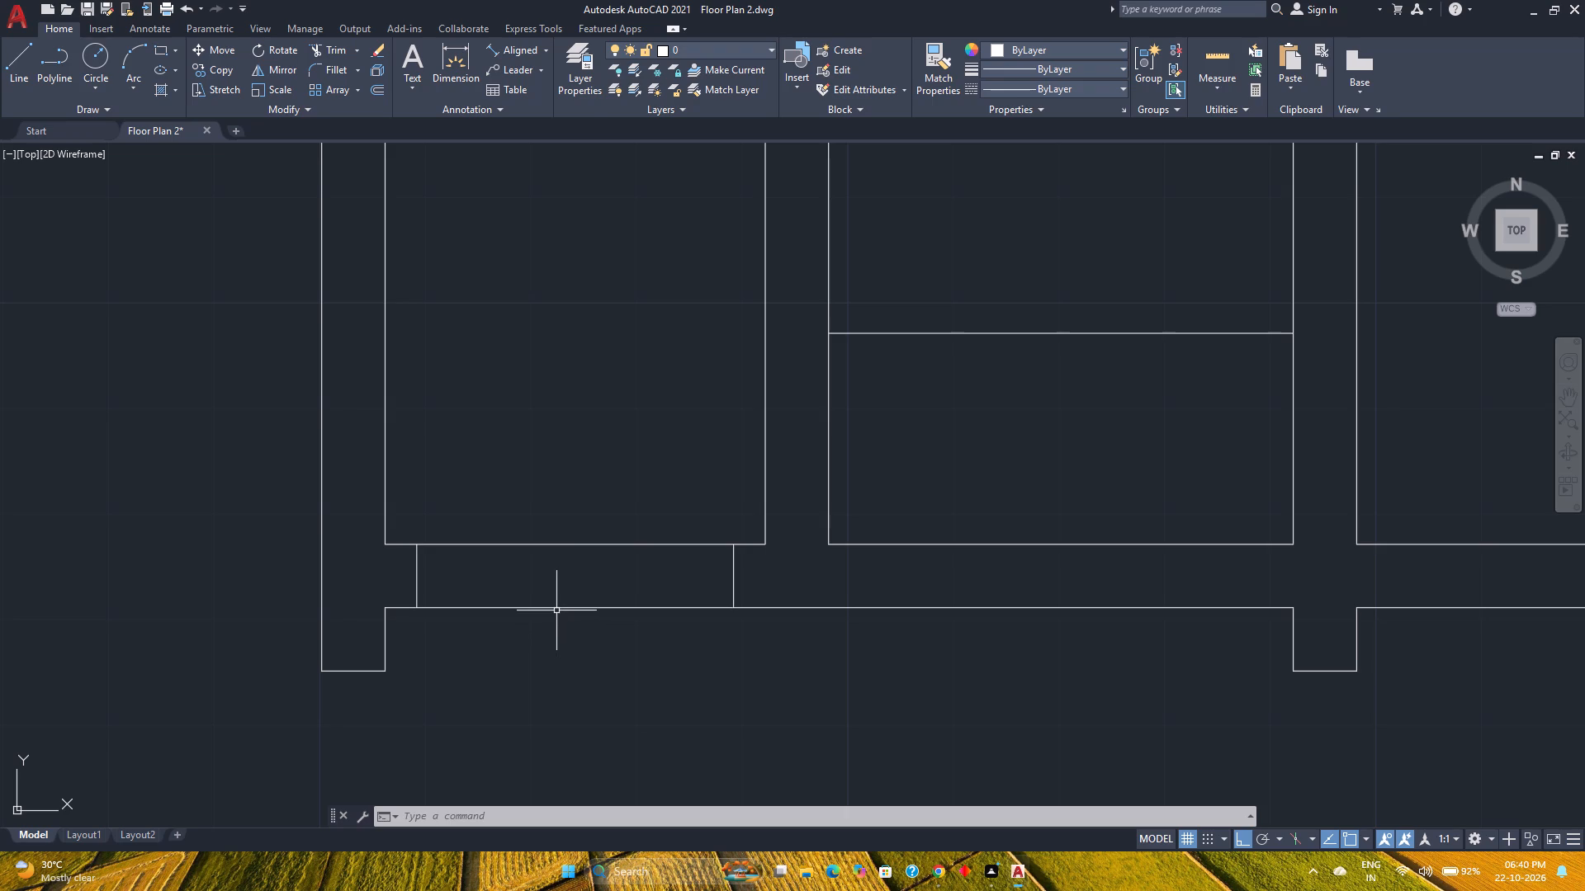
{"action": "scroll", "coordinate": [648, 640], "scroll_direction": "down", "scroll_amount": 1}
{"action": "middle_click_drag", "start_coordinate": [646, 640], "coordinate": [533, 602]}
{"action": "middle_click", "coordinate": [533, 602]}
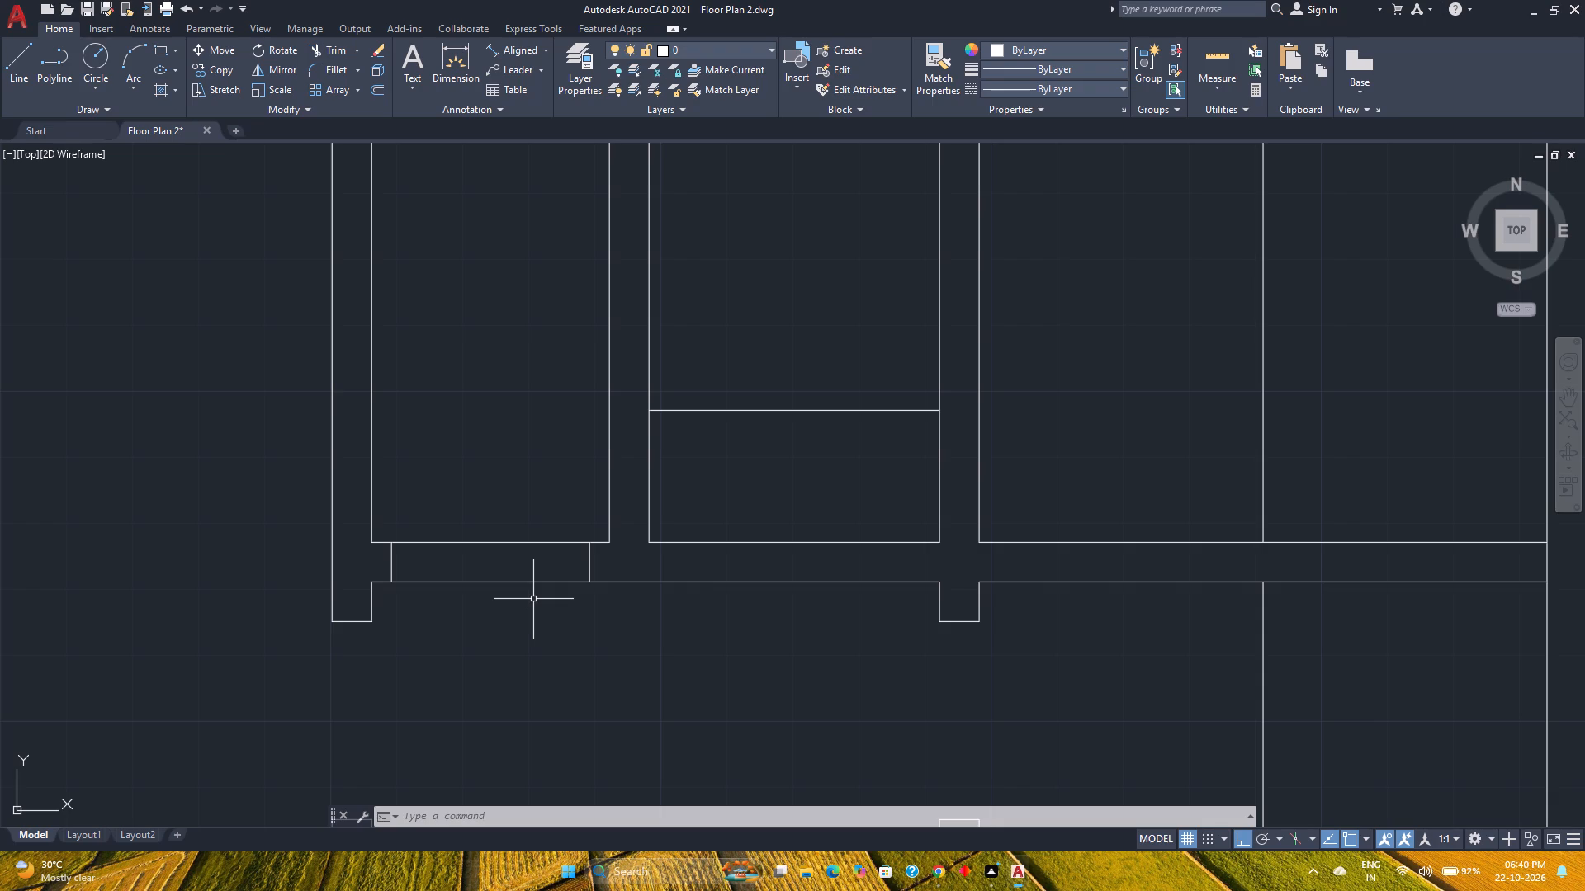
Trim both faces of the narrow room's south partition between the two jamb lines to clear the door opening.
{"action": "type", "text": "tr"}
{"action": "key", "text": "Return"}
{"action": "left_click", "coordinate": [504, 522]}
{"action": "left_click", "coordinate": [500, 618]}
{"action": "key", "text": "Escape"}
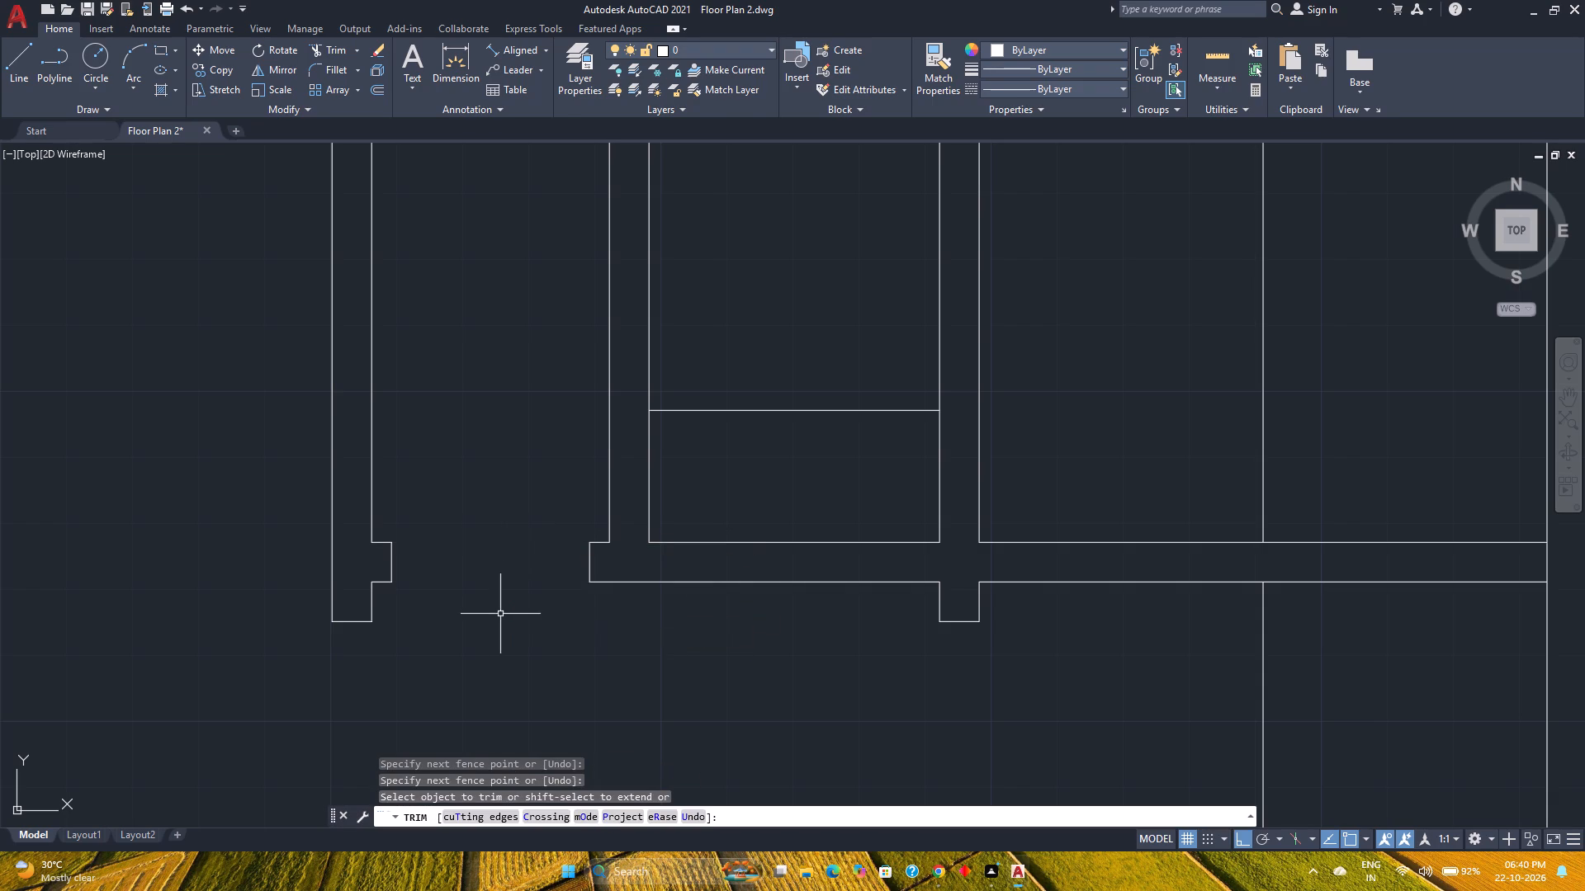
Draw a 2'8" by 1" rectangle for the sliding door panel in the space south of the partition.
{"action": "left_click", "coordinate": [162, 54]}
{"action": "left_click", "coordinate": [688, 662]}
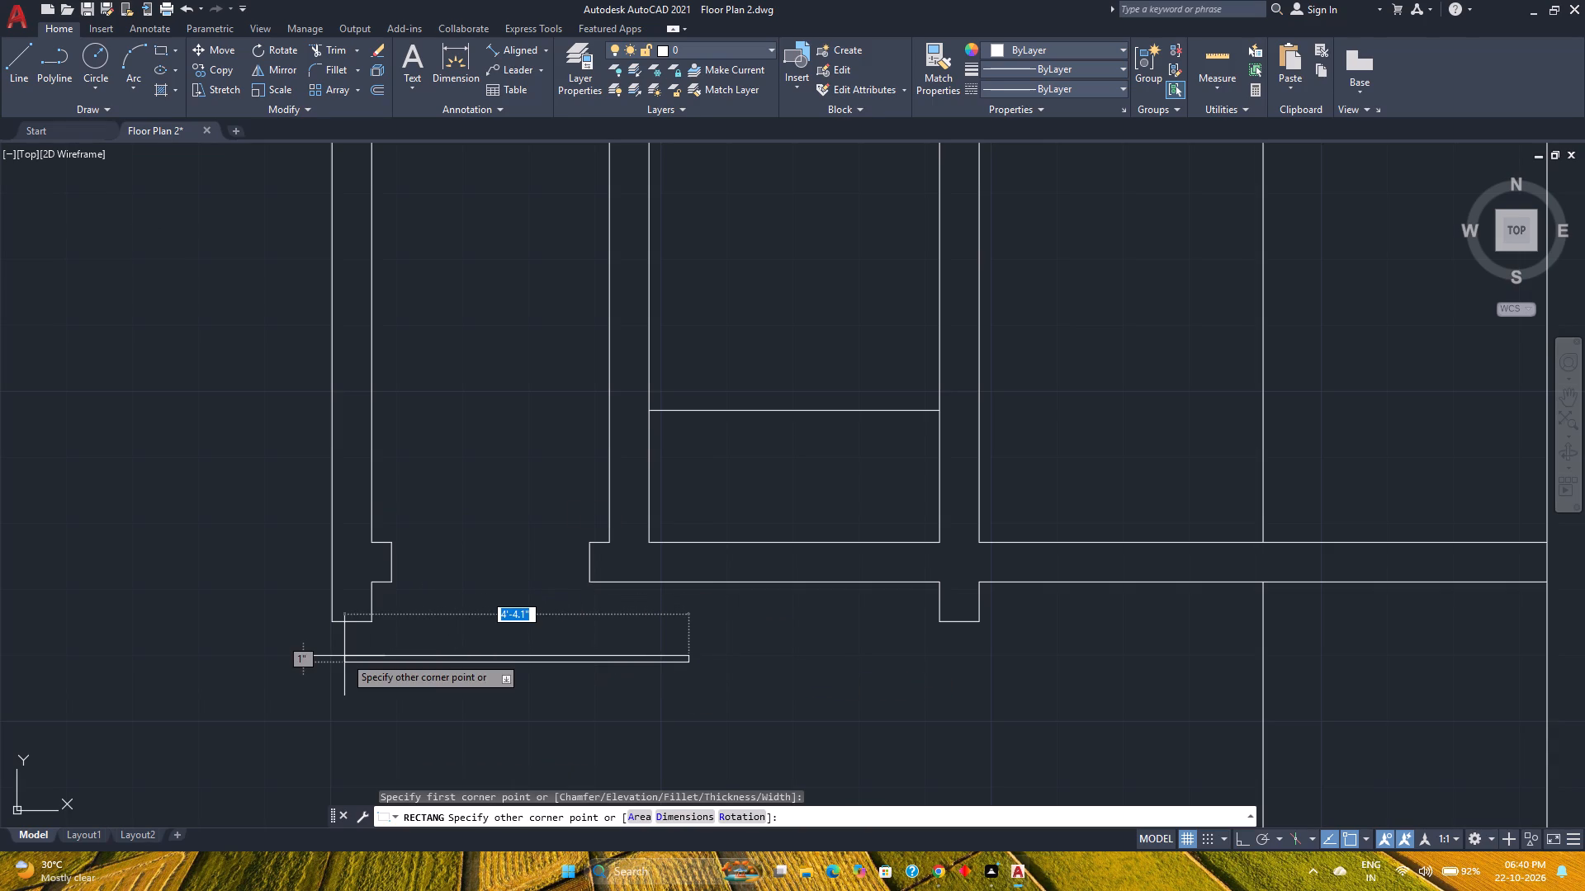
{"action": "key", "text": "1"}
{"action": "key", "text": "BackSpace"}
{"action": "type", "text": "3'"}
{"action": "key", "text": "BackSpace"}
{"action": "key", "text": "BackSpace"}
{"action": "type", "text": "2'"}
{"action": "type", "text": "8\""}
{"action": "type", "text": ",1"}
{"action": "key", "text": "Return"}
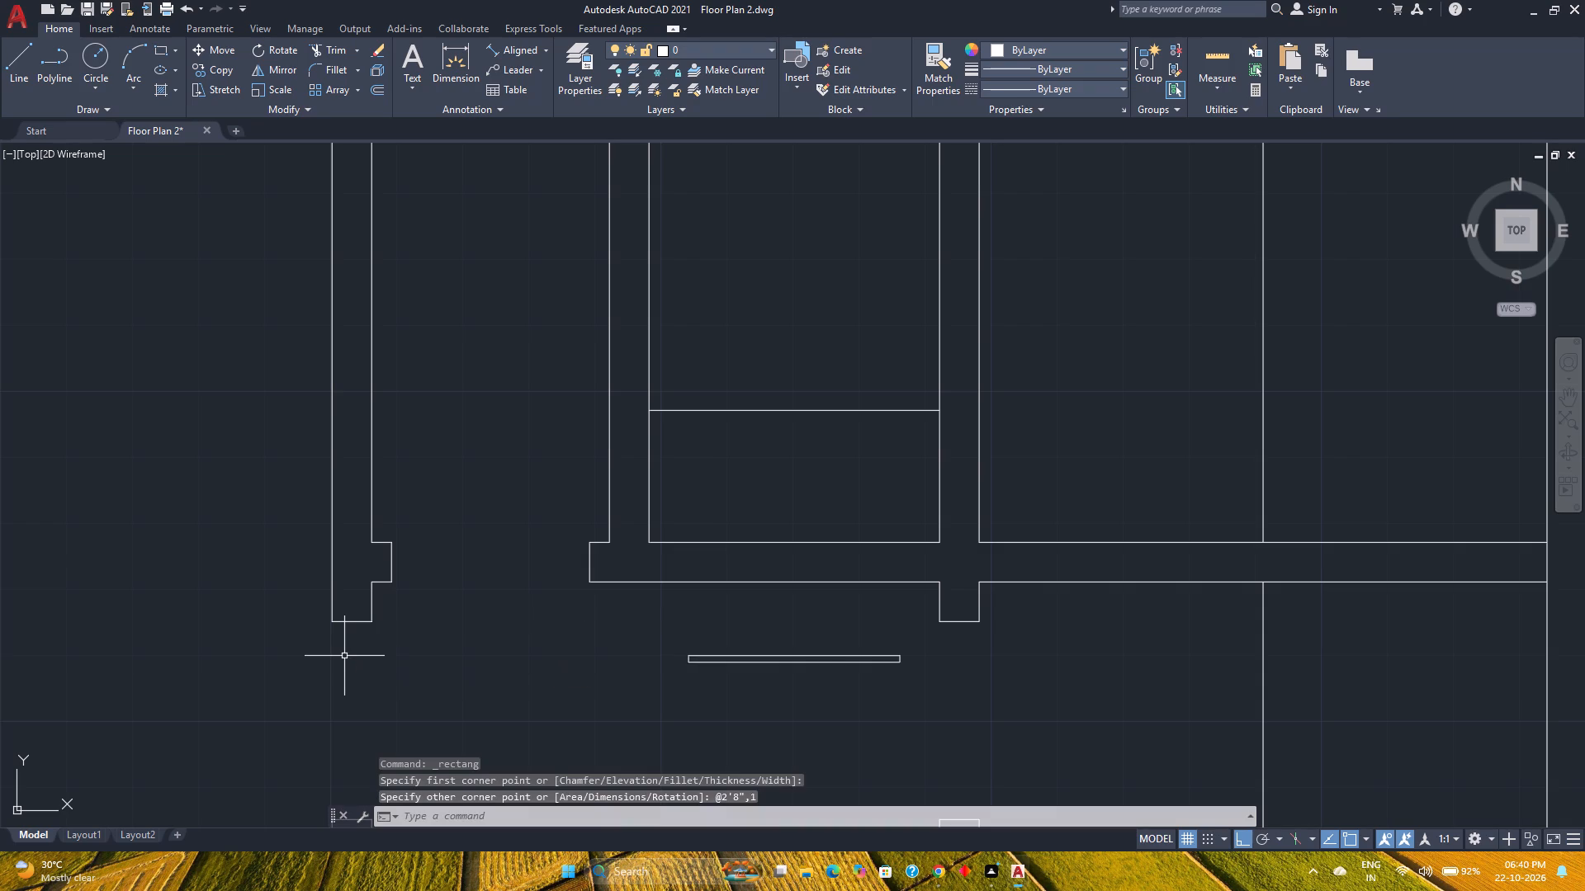
Move the door panel so its northeast corner meets the south end of the narrow room's east door jamb.
{"action": "left_click", "coordinate": [714, 672]}
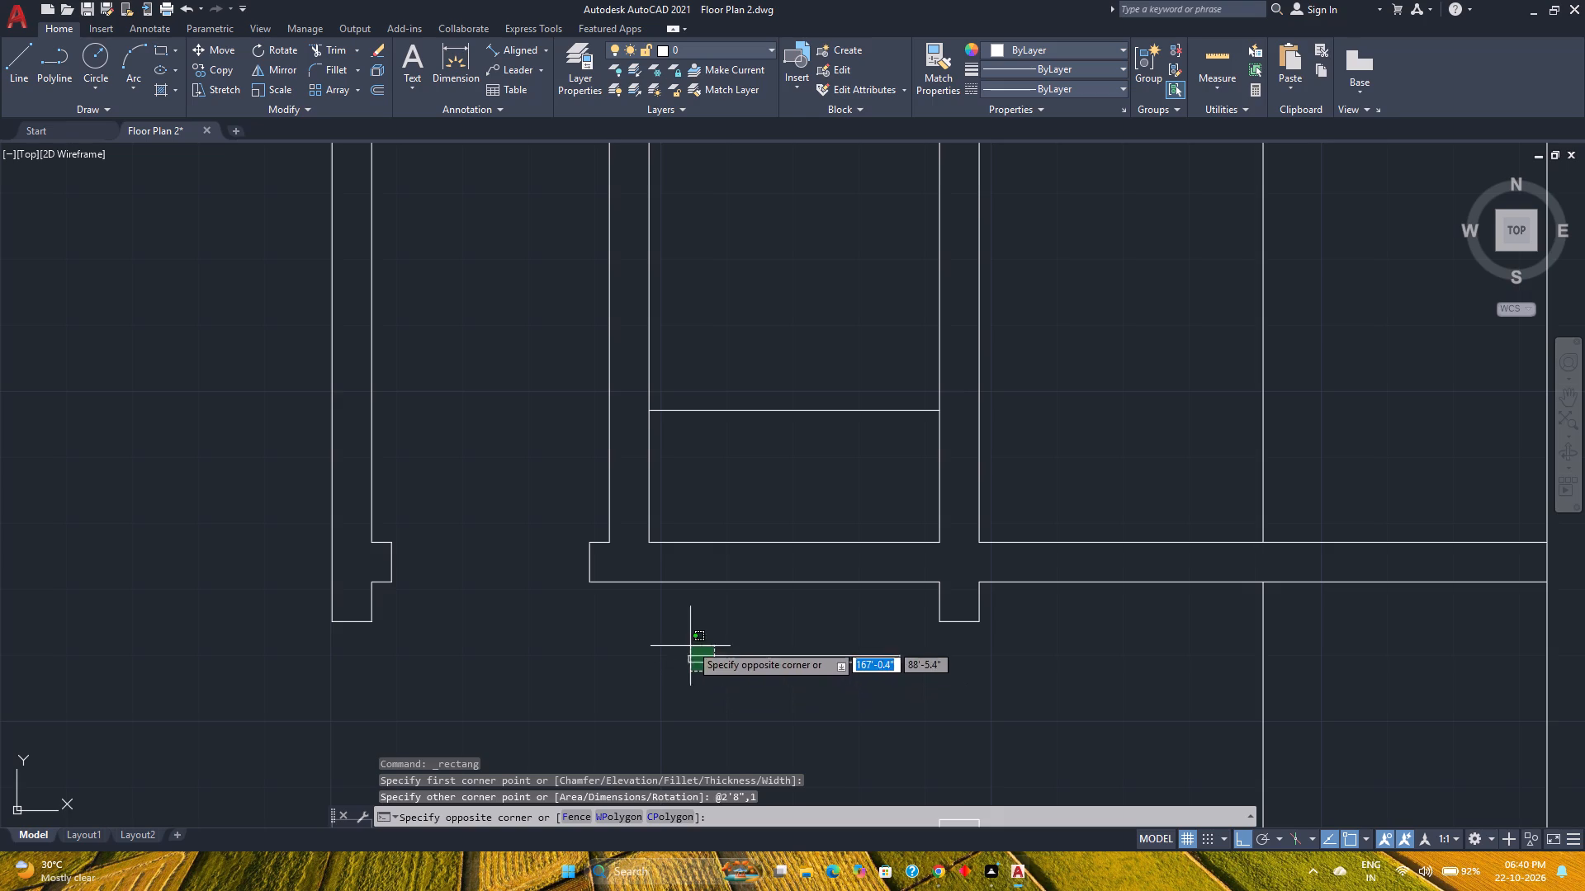
{"action": "left_click", "coordinate": [690, 643]}
{"action": "left_click", "coordinate": [211, 48]}
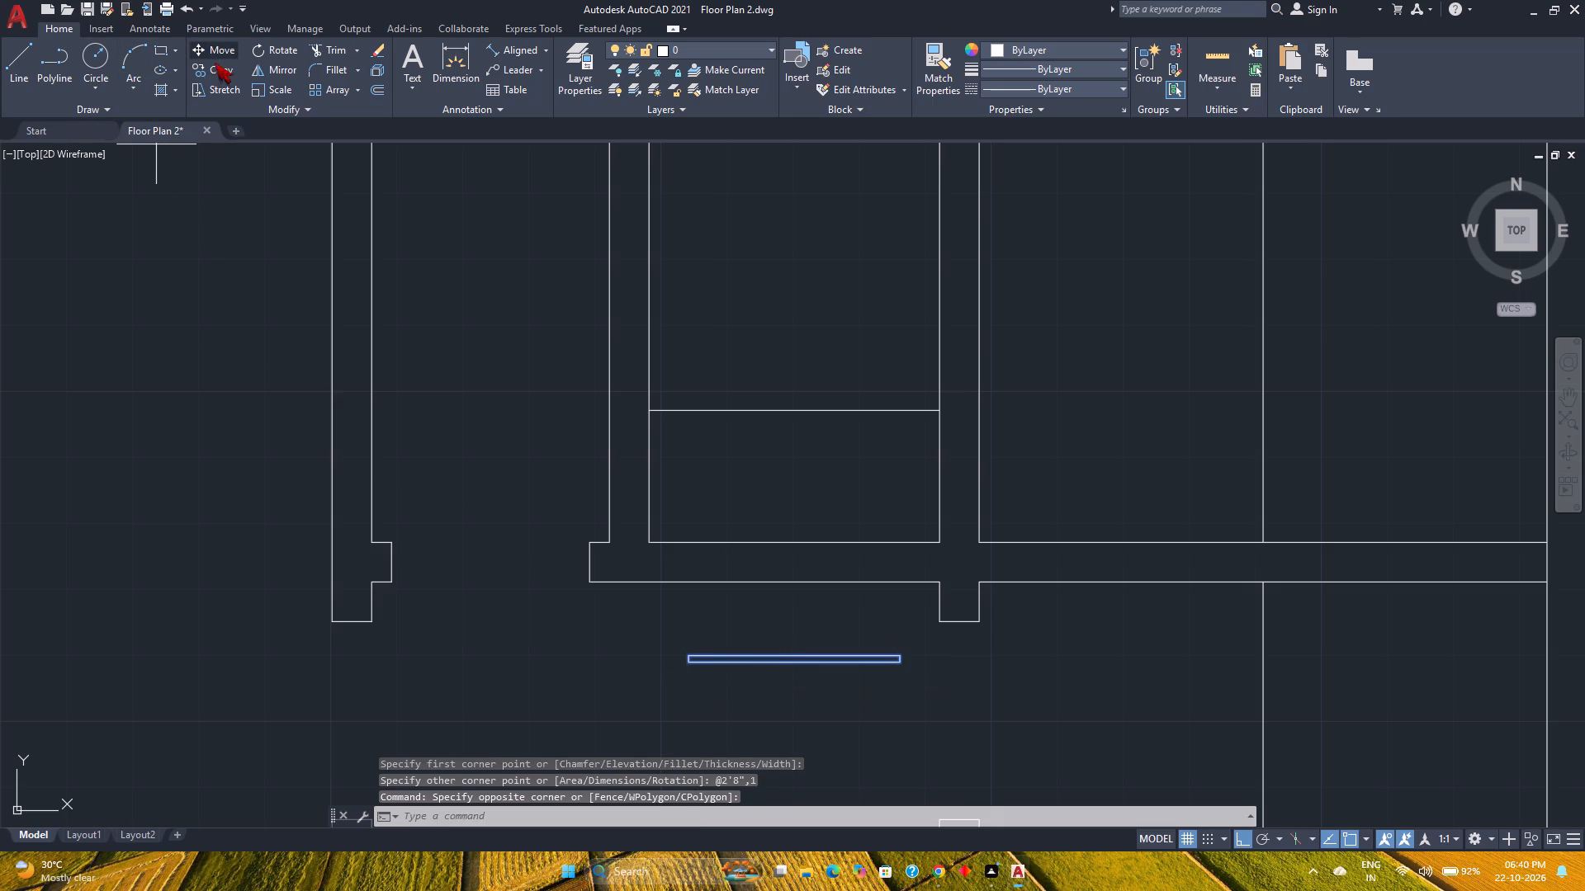
{"action": "scroll", "coordinate": [891, 653], "scroll_direction": "up", "scroll_amount": 3}
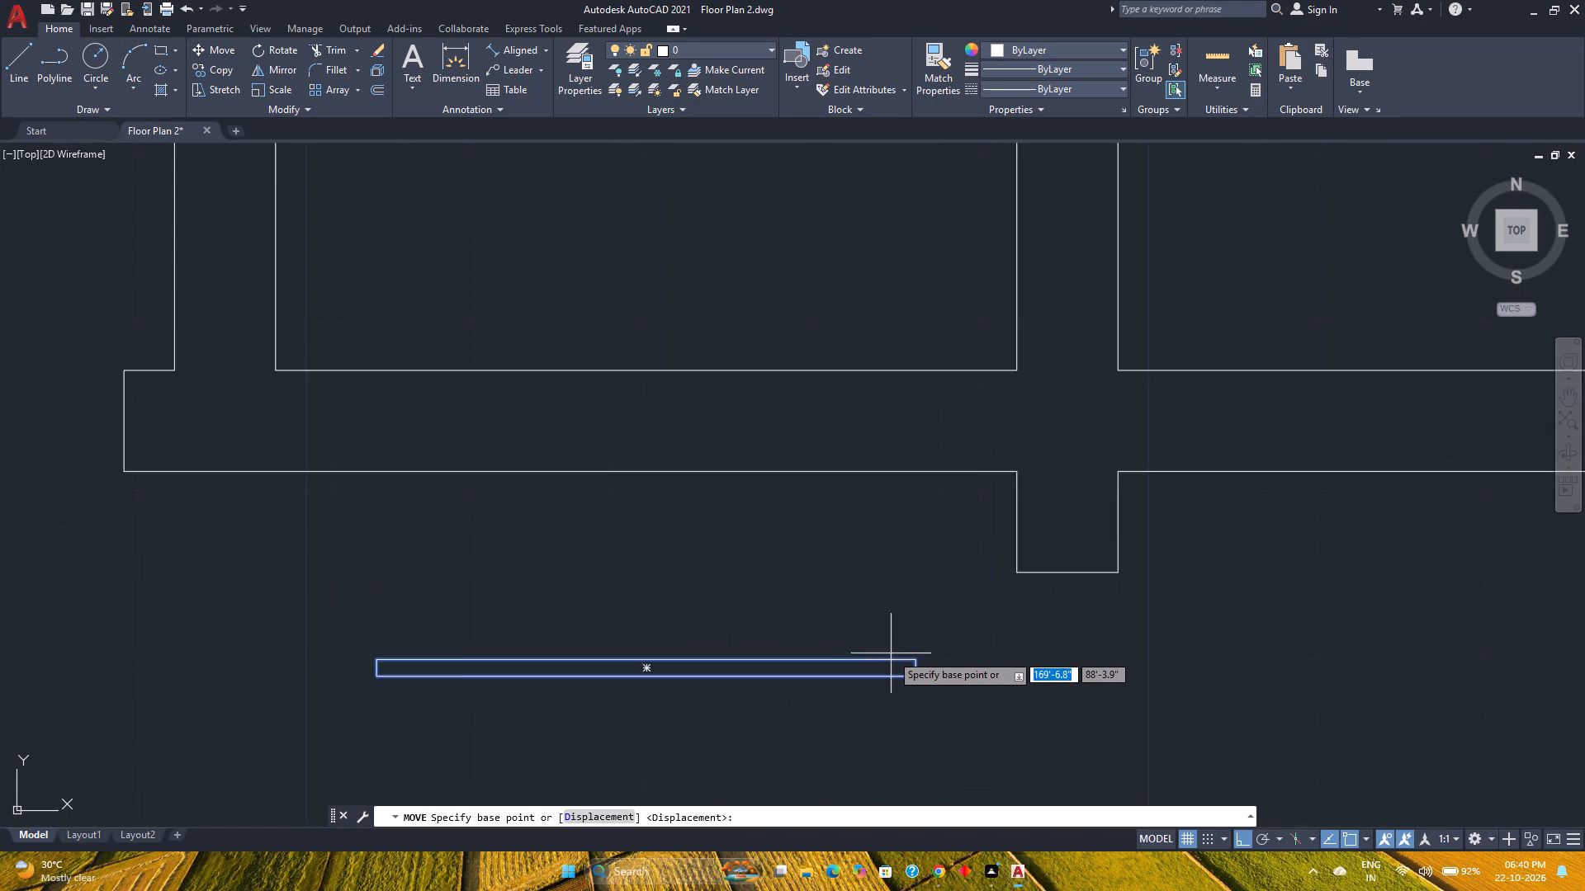
{"action": "left_click", "coordinate": [930, 660]}
{"action": "scroll", "coordinate": [854, 606], "scroll_direction": "down", "scroll_amount": 4}
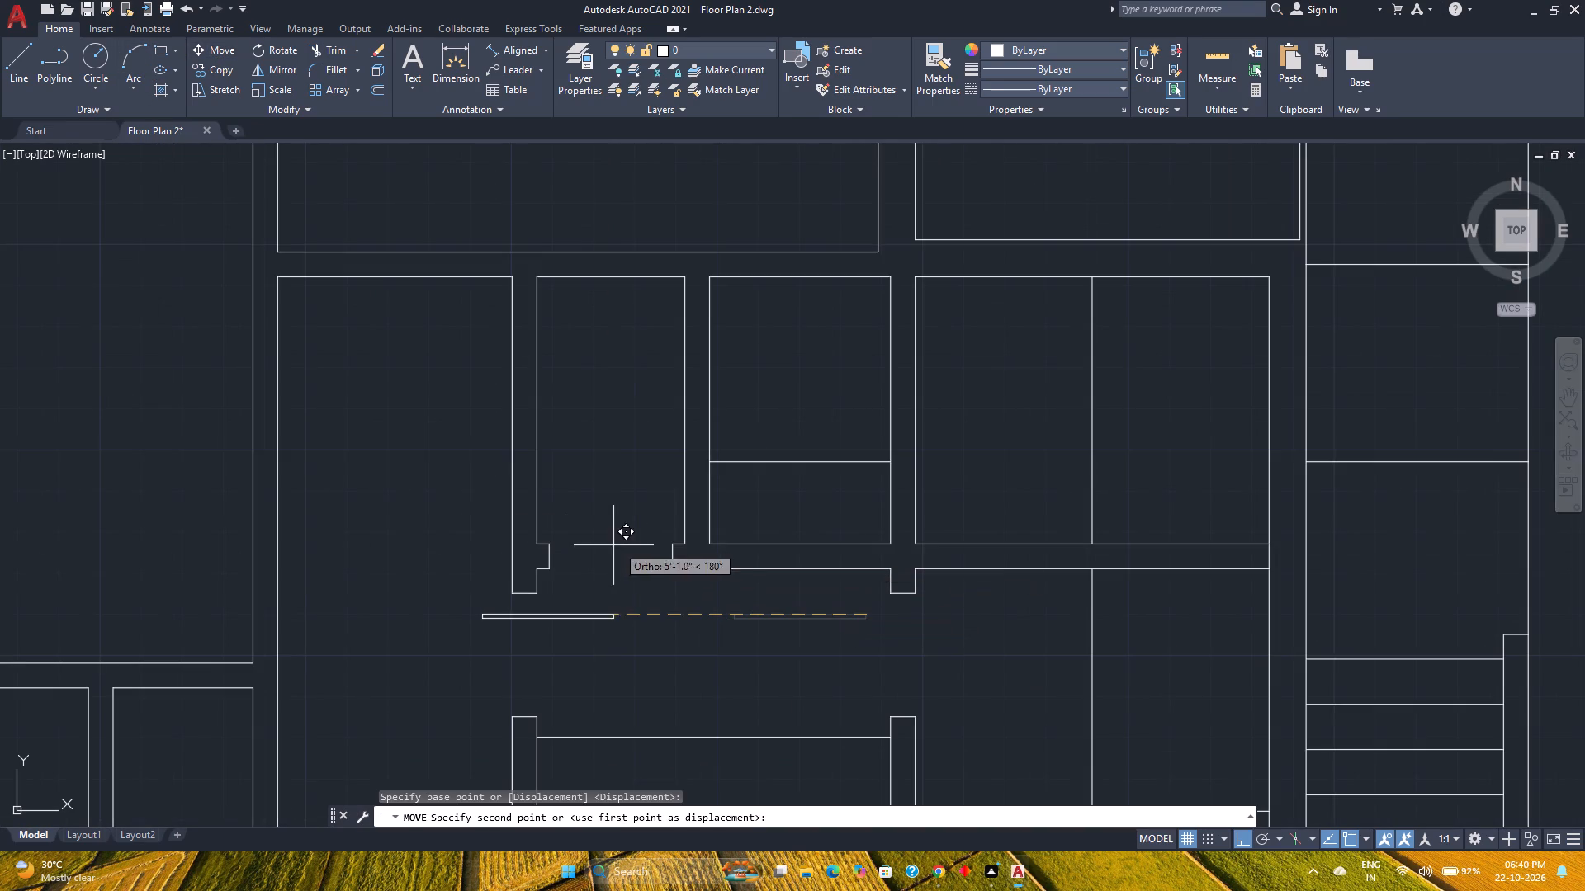
{"action": "left_click", "coordinate": [678, 568]}
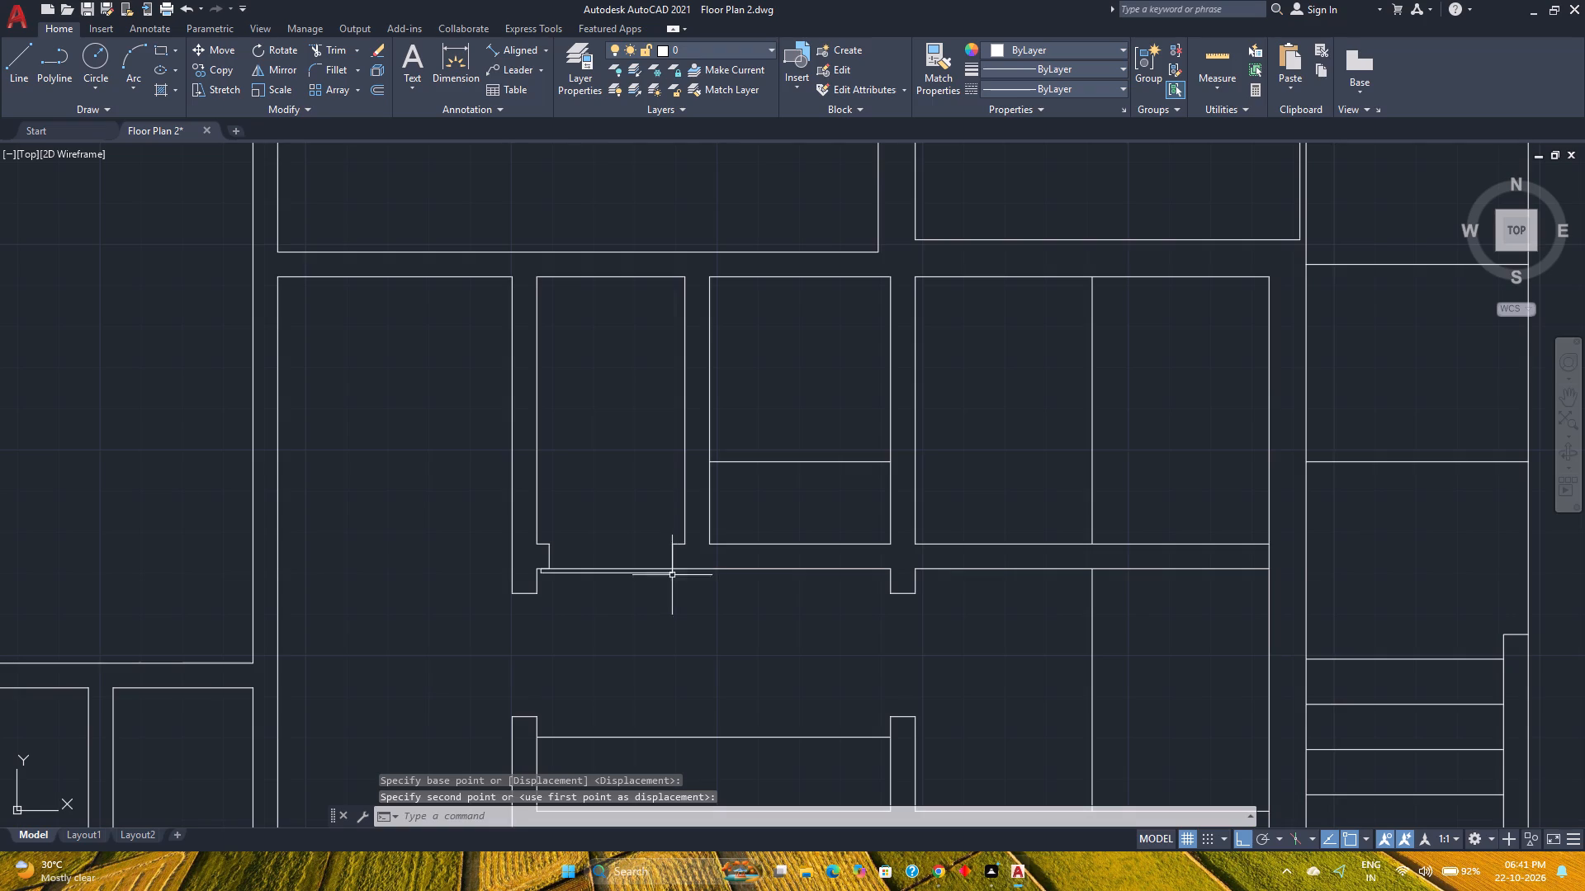
Stretch the door panel's east end 3" east, past the east jamb.
{"action": "scroll", "coordinate": [662, 580], "scroll_direction": "up", "scroll_amount": 3}
{"action": "middle_click_drag", "start_coordinate": [641, 568], "coordinate": [675, 629]}
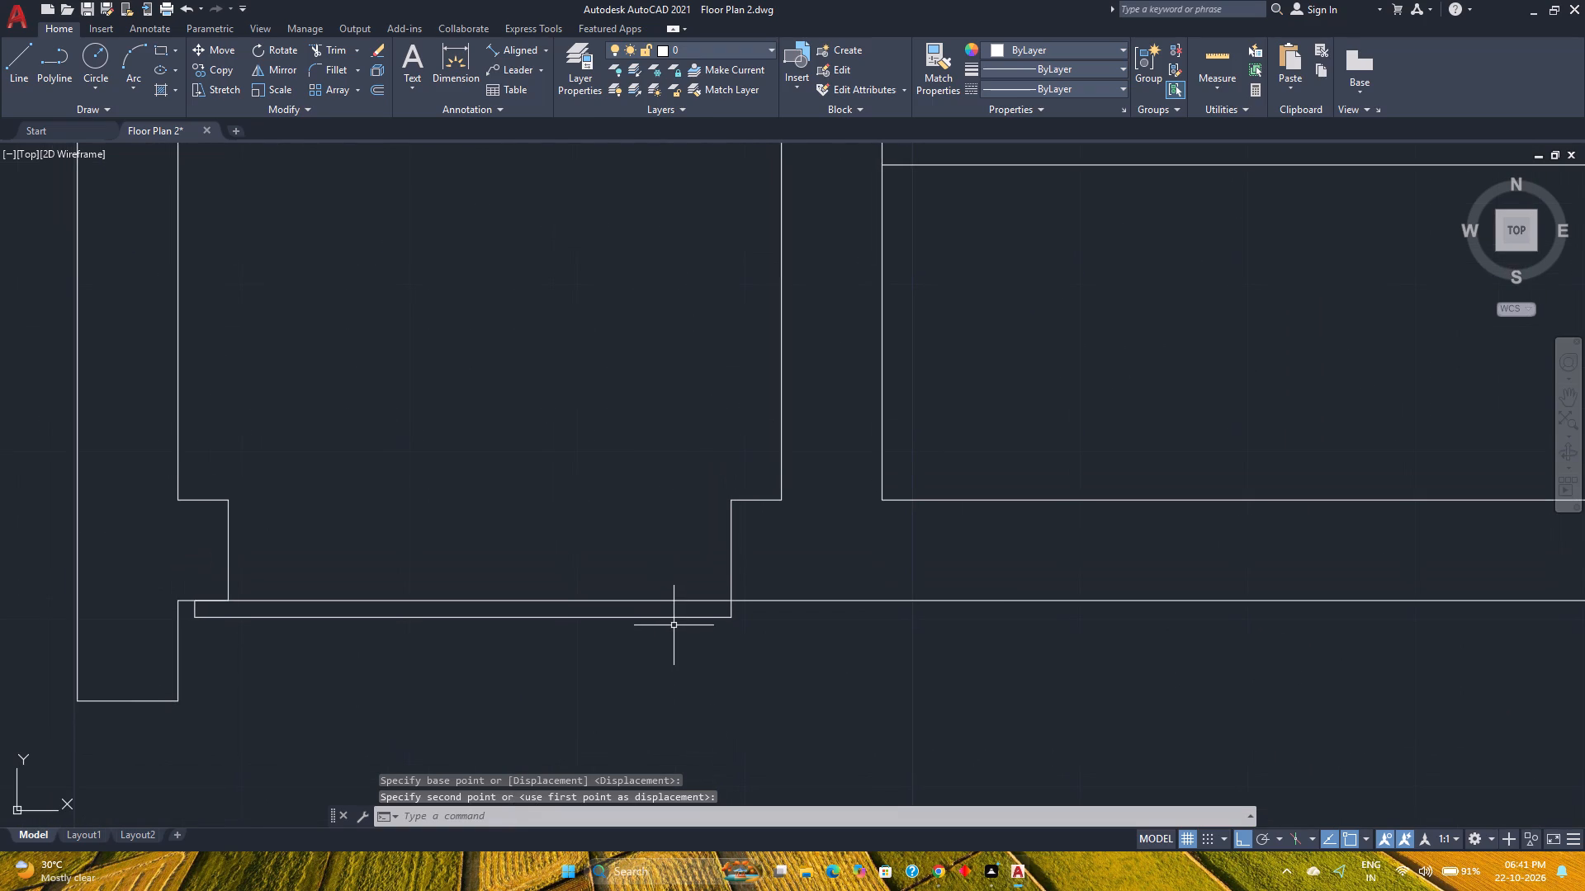
{"action": "left_click", "coordinate": [733, 609]}
{"action": "scroll", "coordinate": [733, 609], "scroll_direction": "up", "scroll_amount": 4}
{"action": "key", "text": "Escape"}
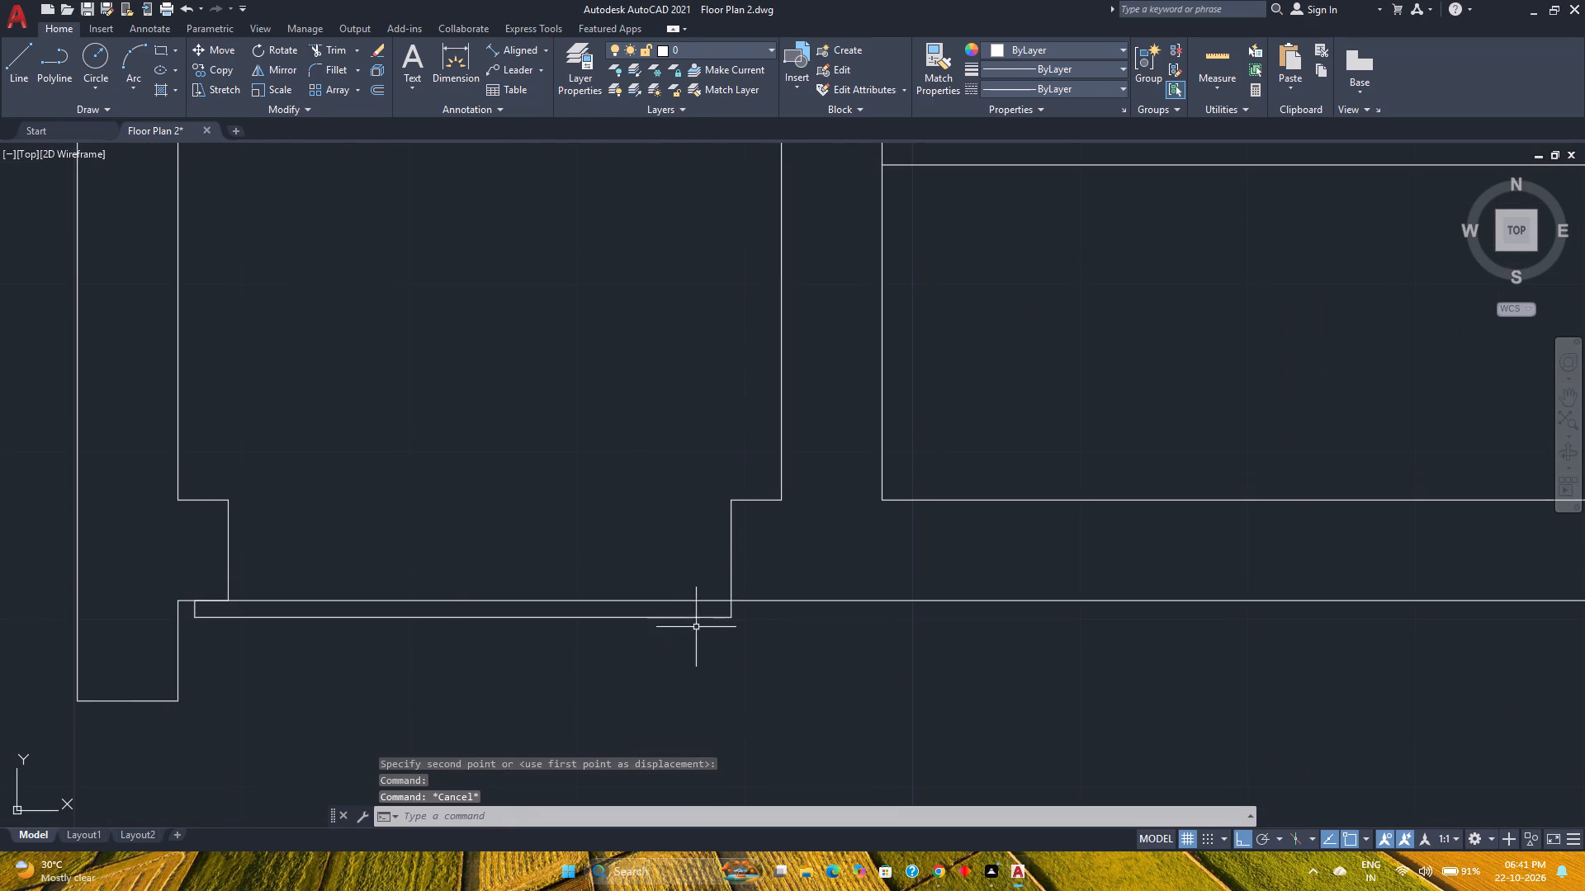
{"action": "left_click", "coordinate": [732, 608]}
{"action": "scroll", "coordinate": [732, 608], "scroll_direction": "up", "scroll_amount": 3}
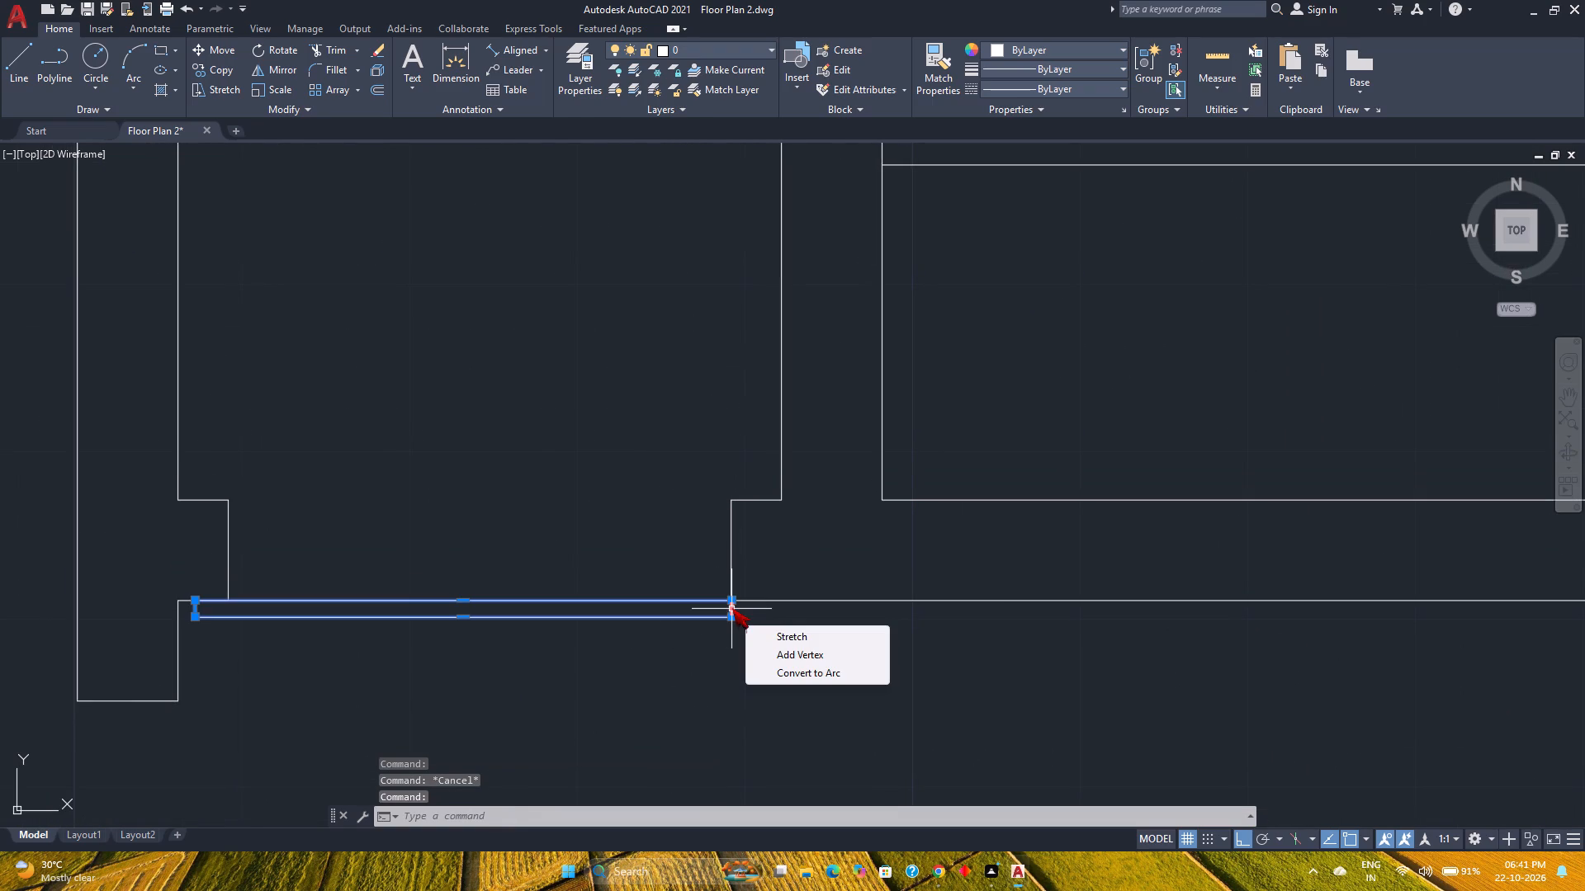
{"action": "scroll", "coordinate": [732, 608], "scroll_direction": "up", "scroll_amount": 7}
{"action": "left_click", "coordinate": [787, 629]}
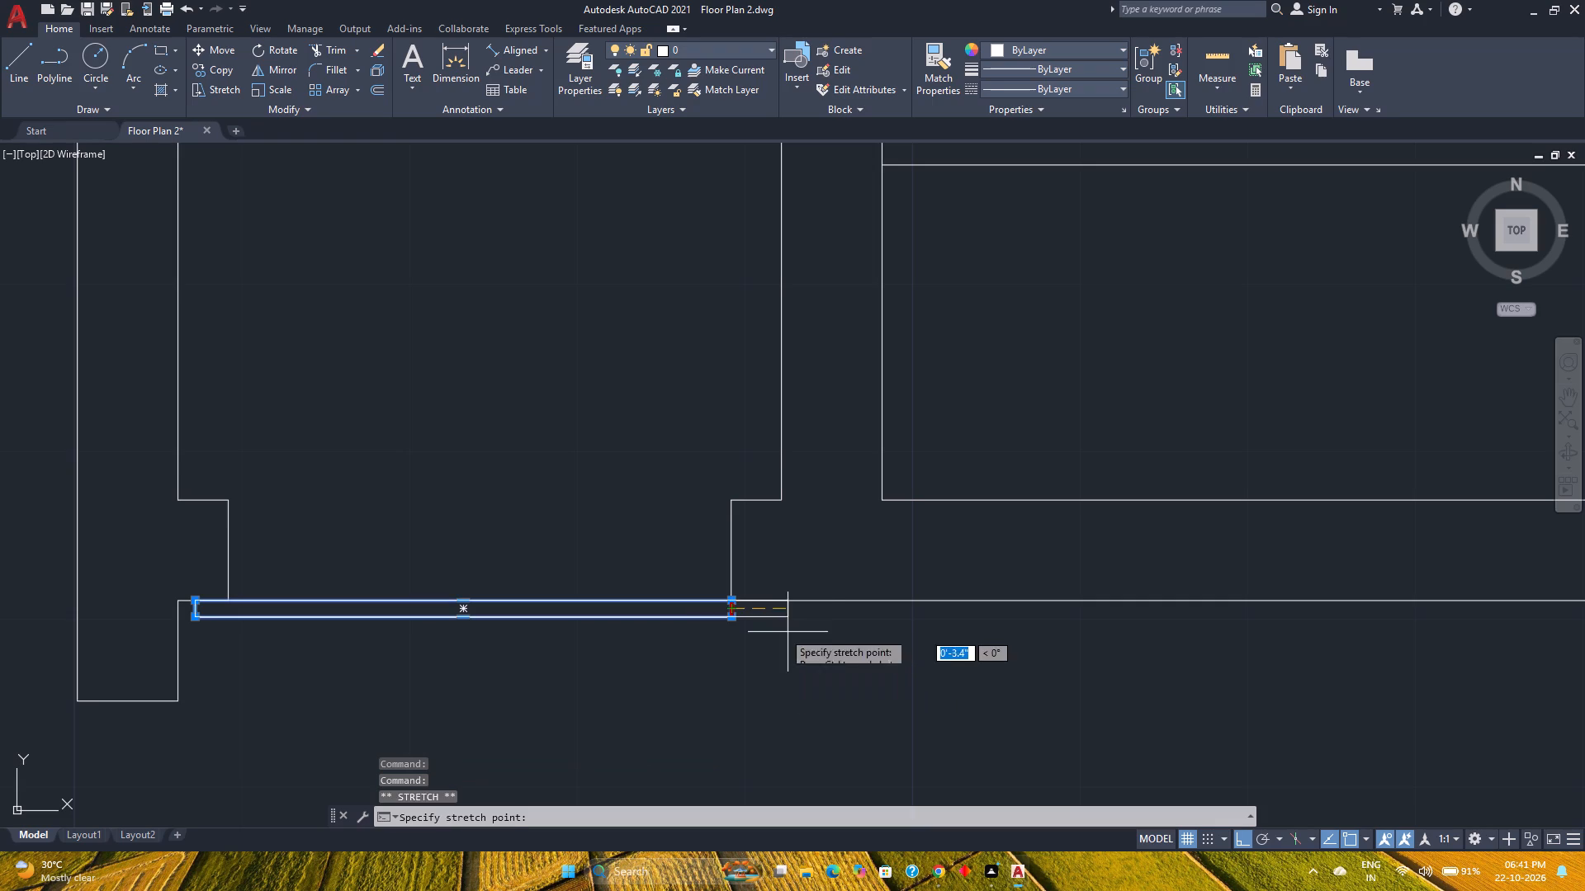
{"action": "key", "text": "3"}
{"action": "key", "text": "Return"}
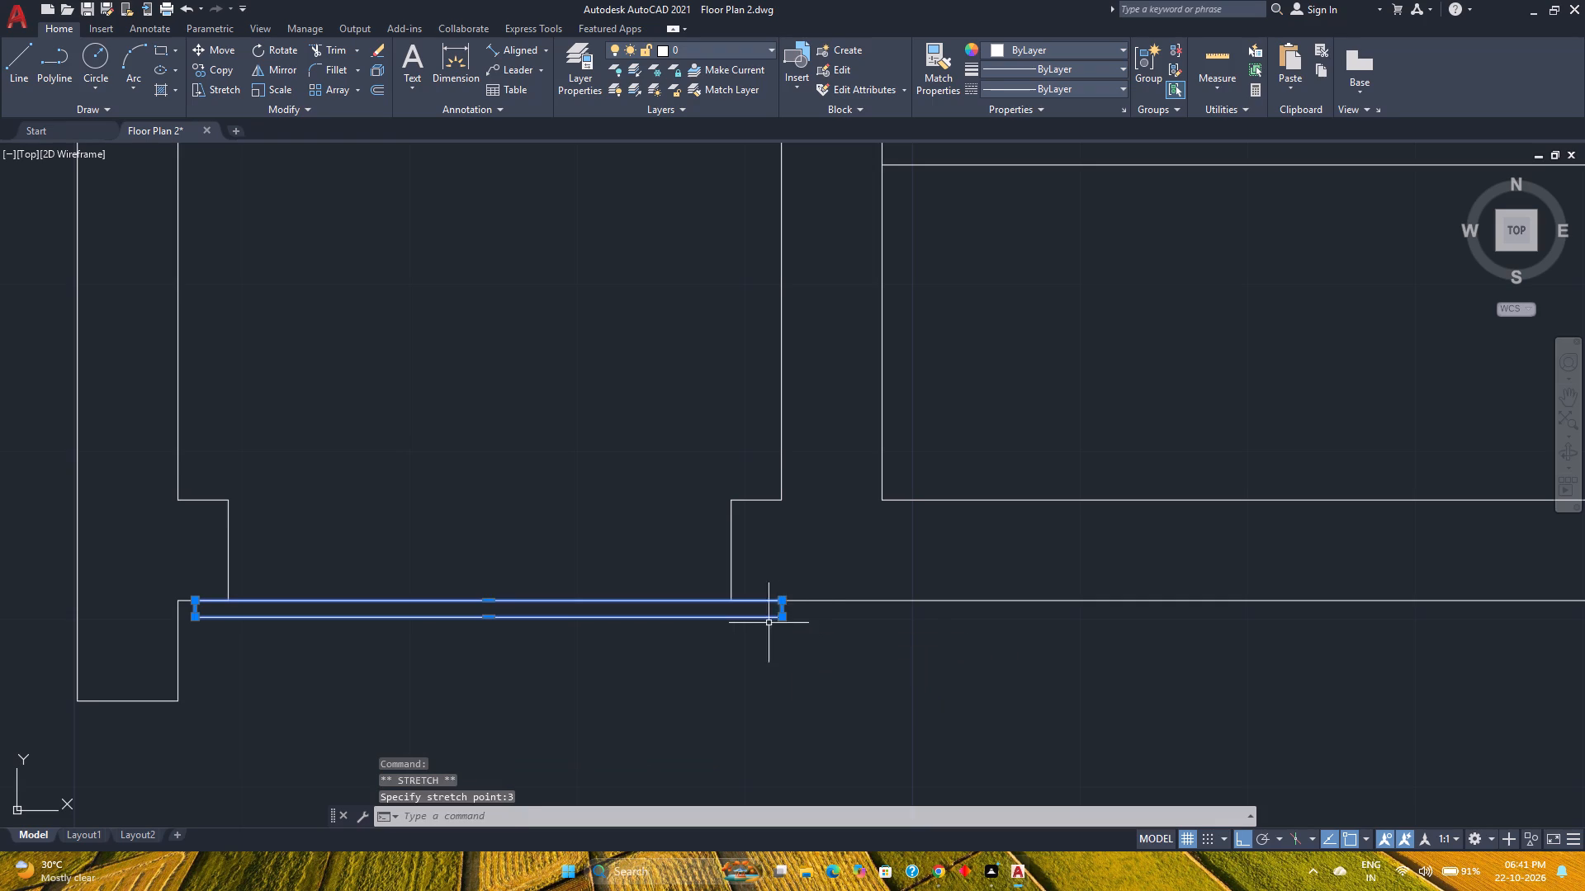
{"action": "key", "text": "Escape"}
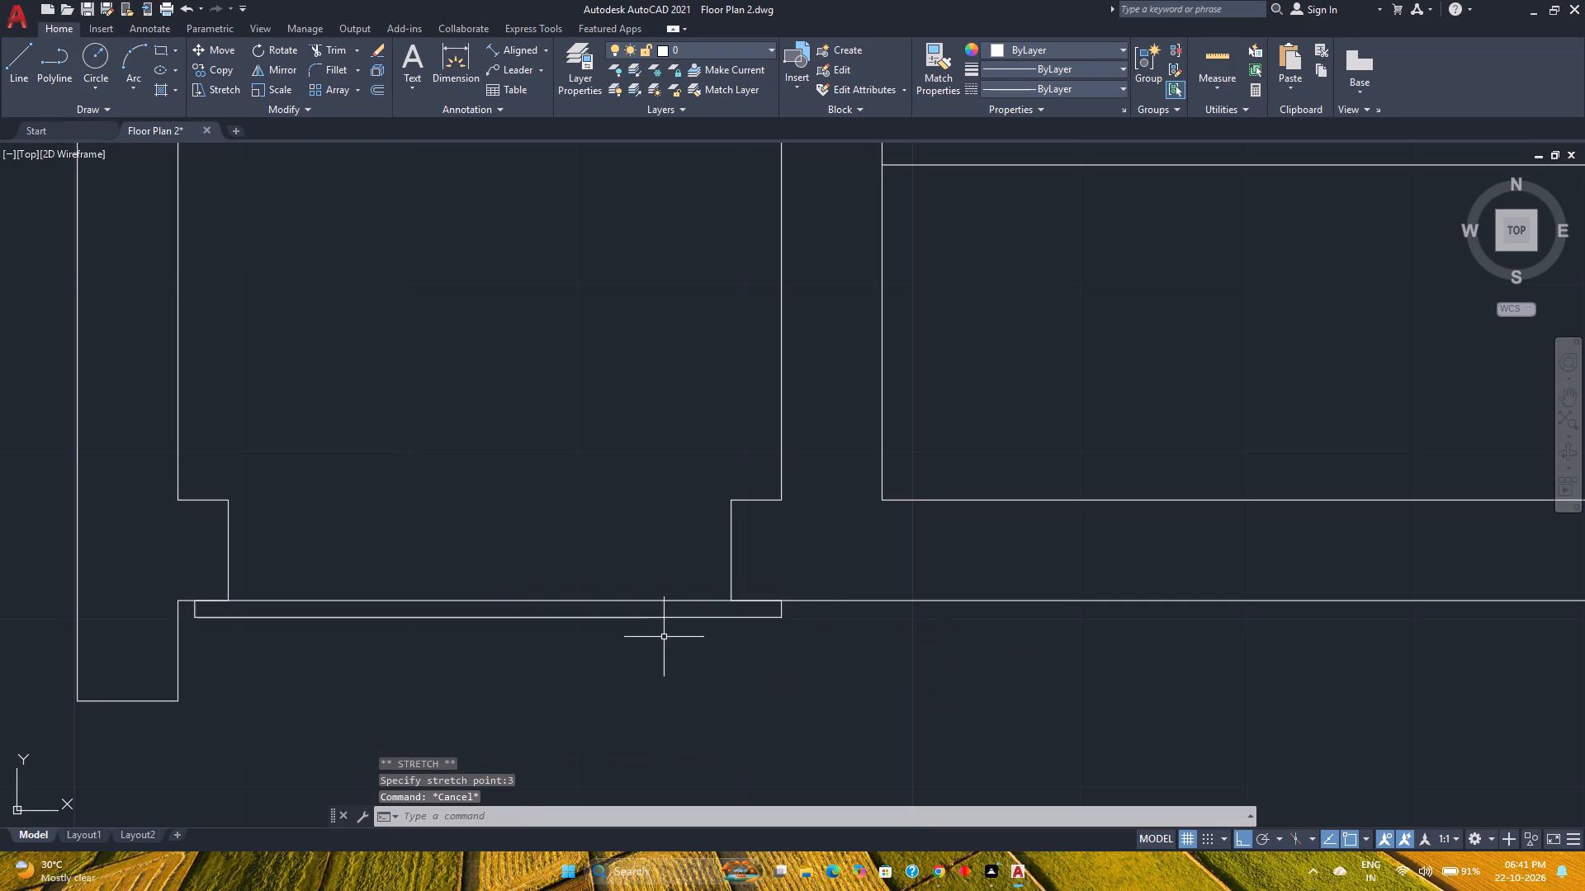
Draw a 3' by 2" rectangle extending east and north from the south end of the east door jamb.
{"action": "scroll", "coordinate": [669, 629], "scroll_direction": "down", "scroll_amount": 2}
{"action": "middle_click_drag", "start_coordinate": [669, 629], "coordinate": [655, 677]}
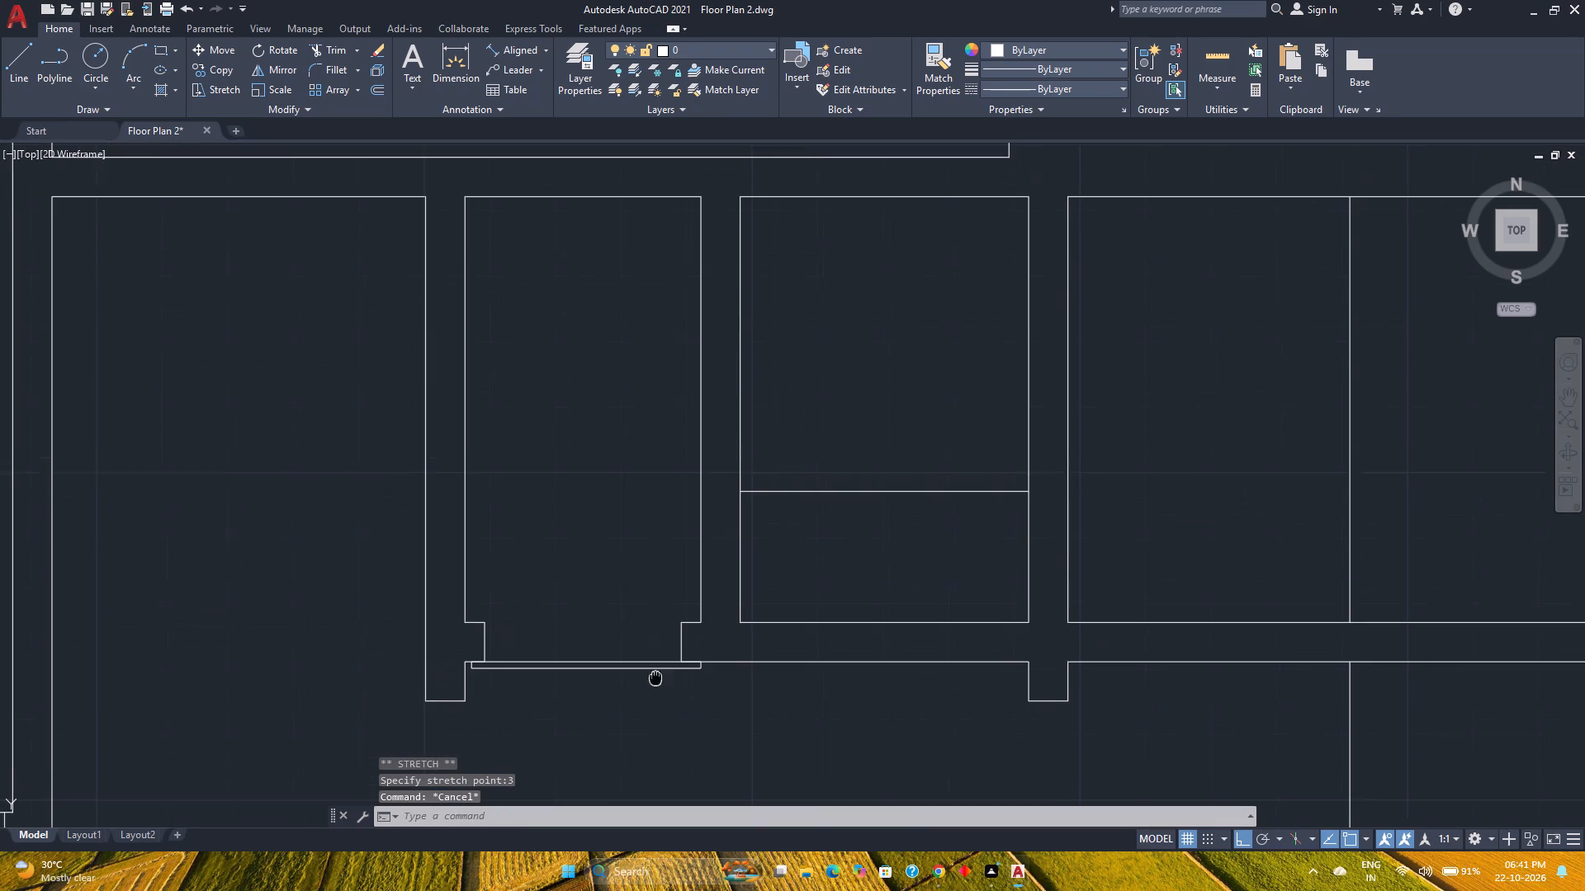
{"action": "middle_click_drag", "start_coordinate": [655, 677], "coordinate": [655, 683]}
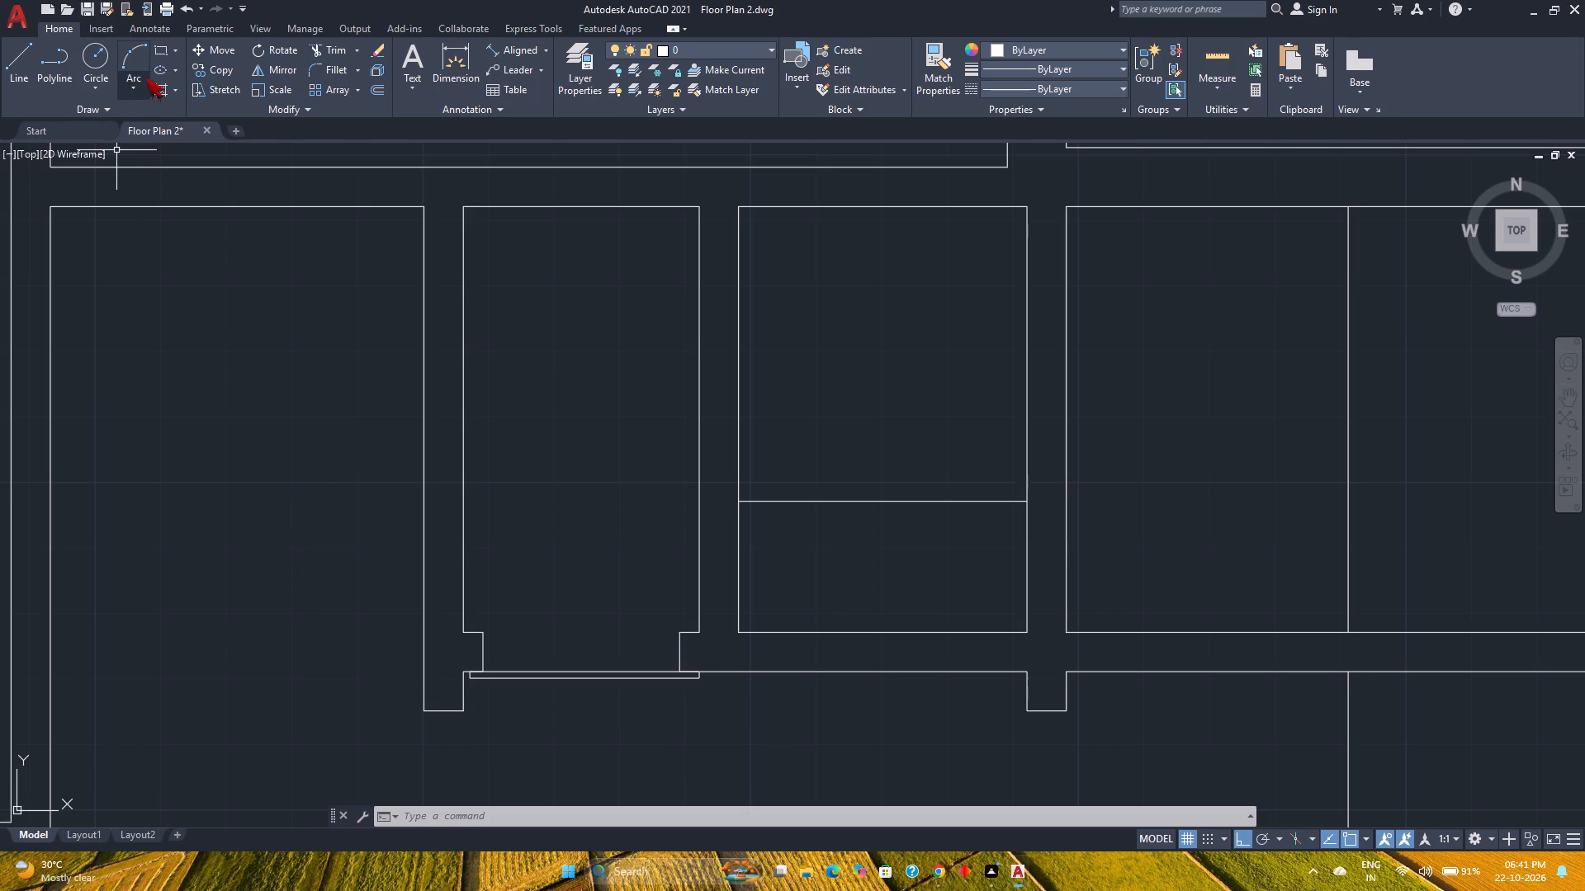
{"action": "left_click", "coordinate": [159, 54]}
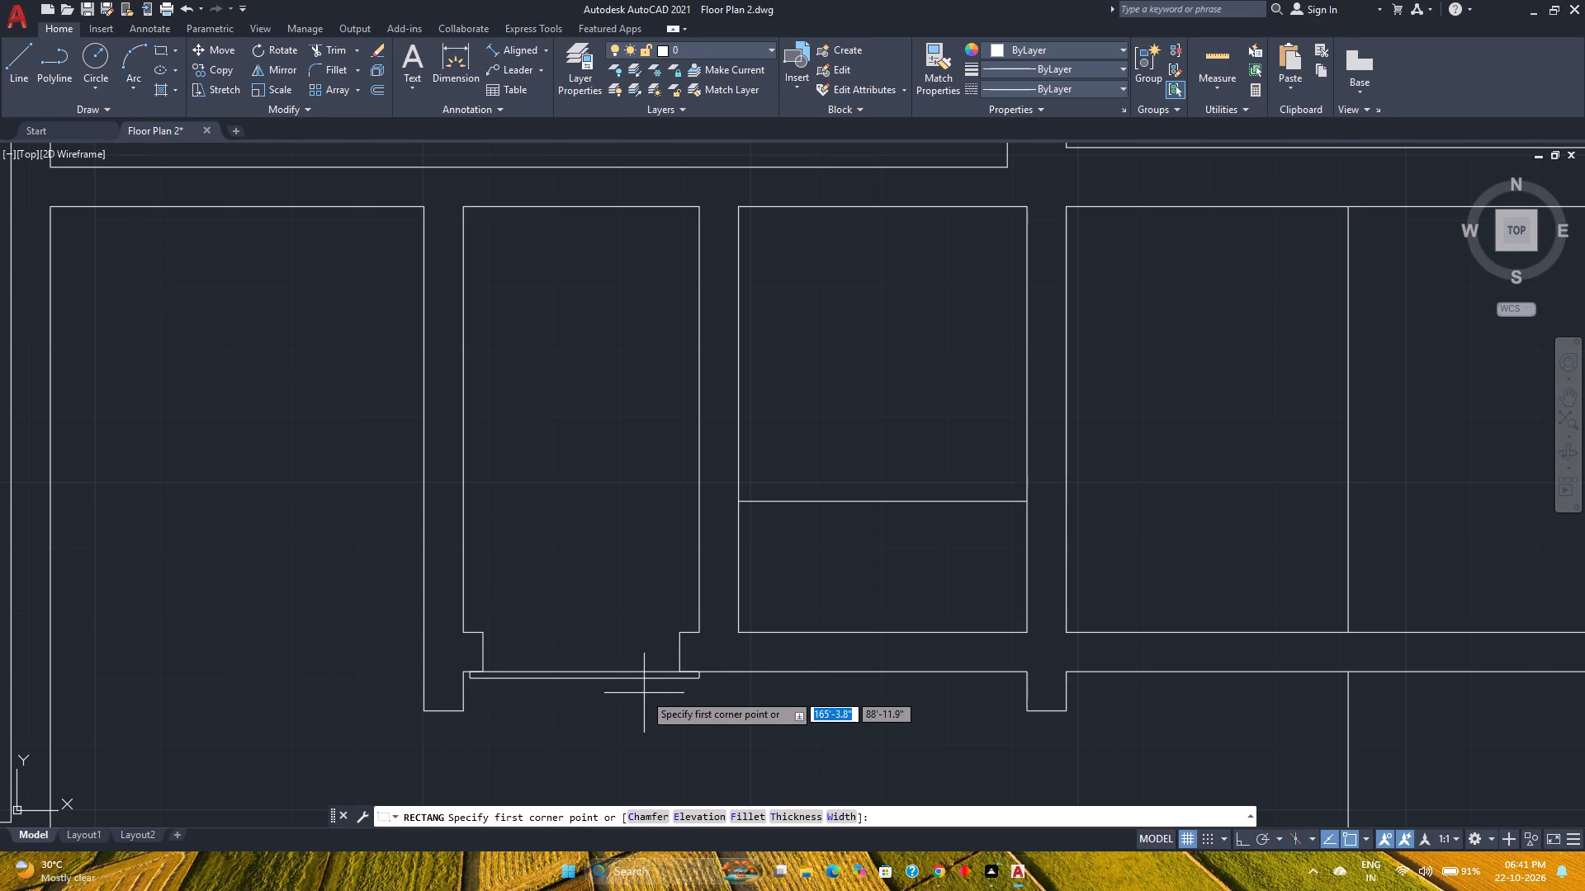
{"action": "left_click", "coordinate": [681, 672]}
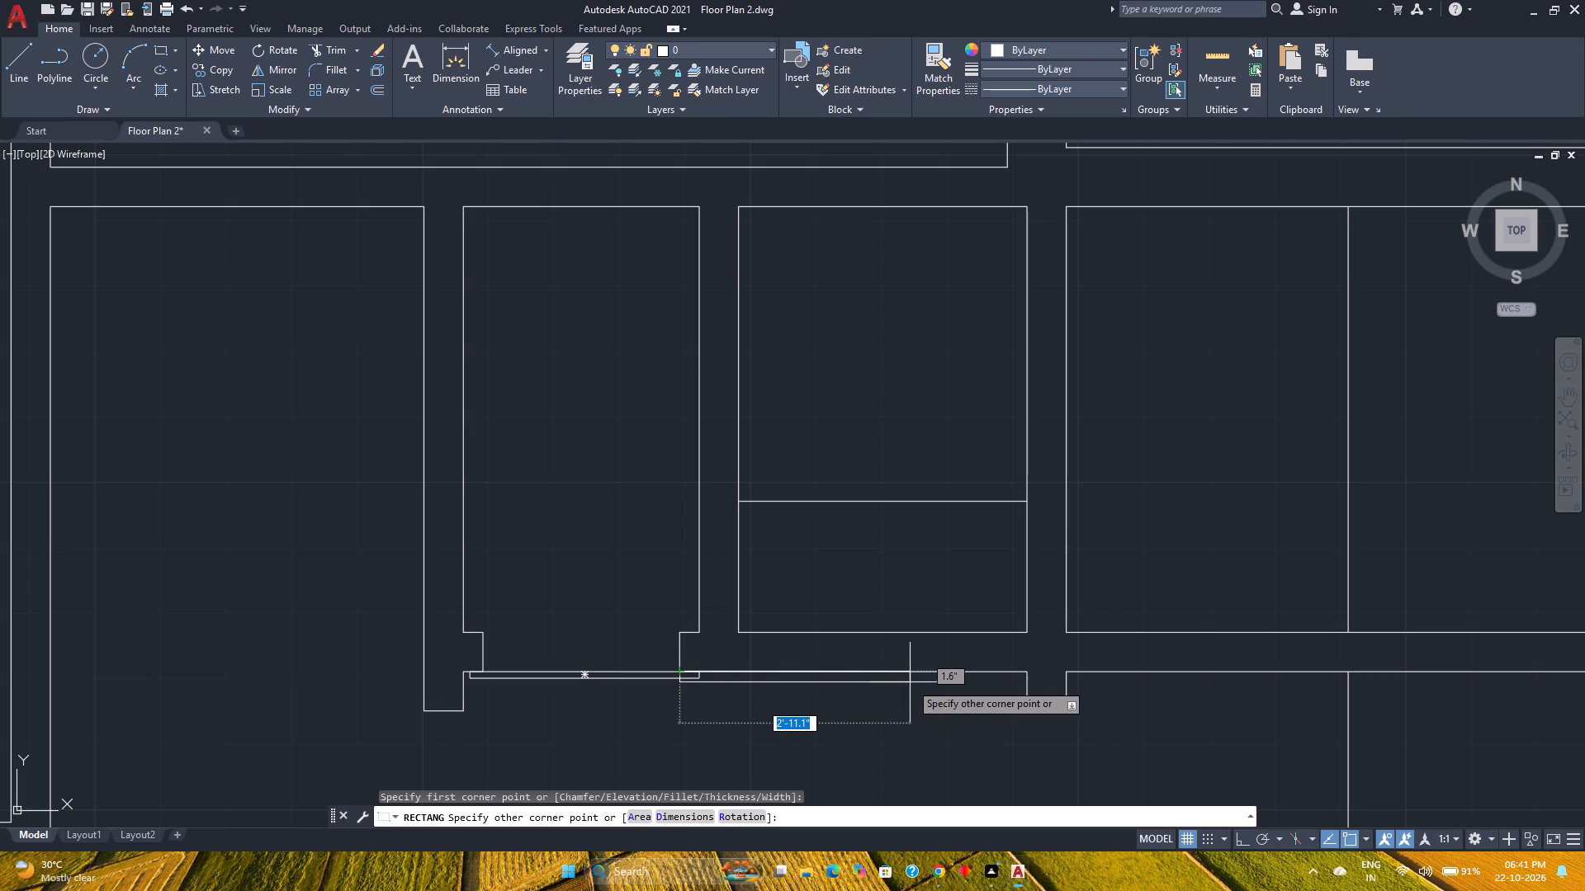
{"action": "type", "text": "3'"}
{"action": "key", "text": "comma"}
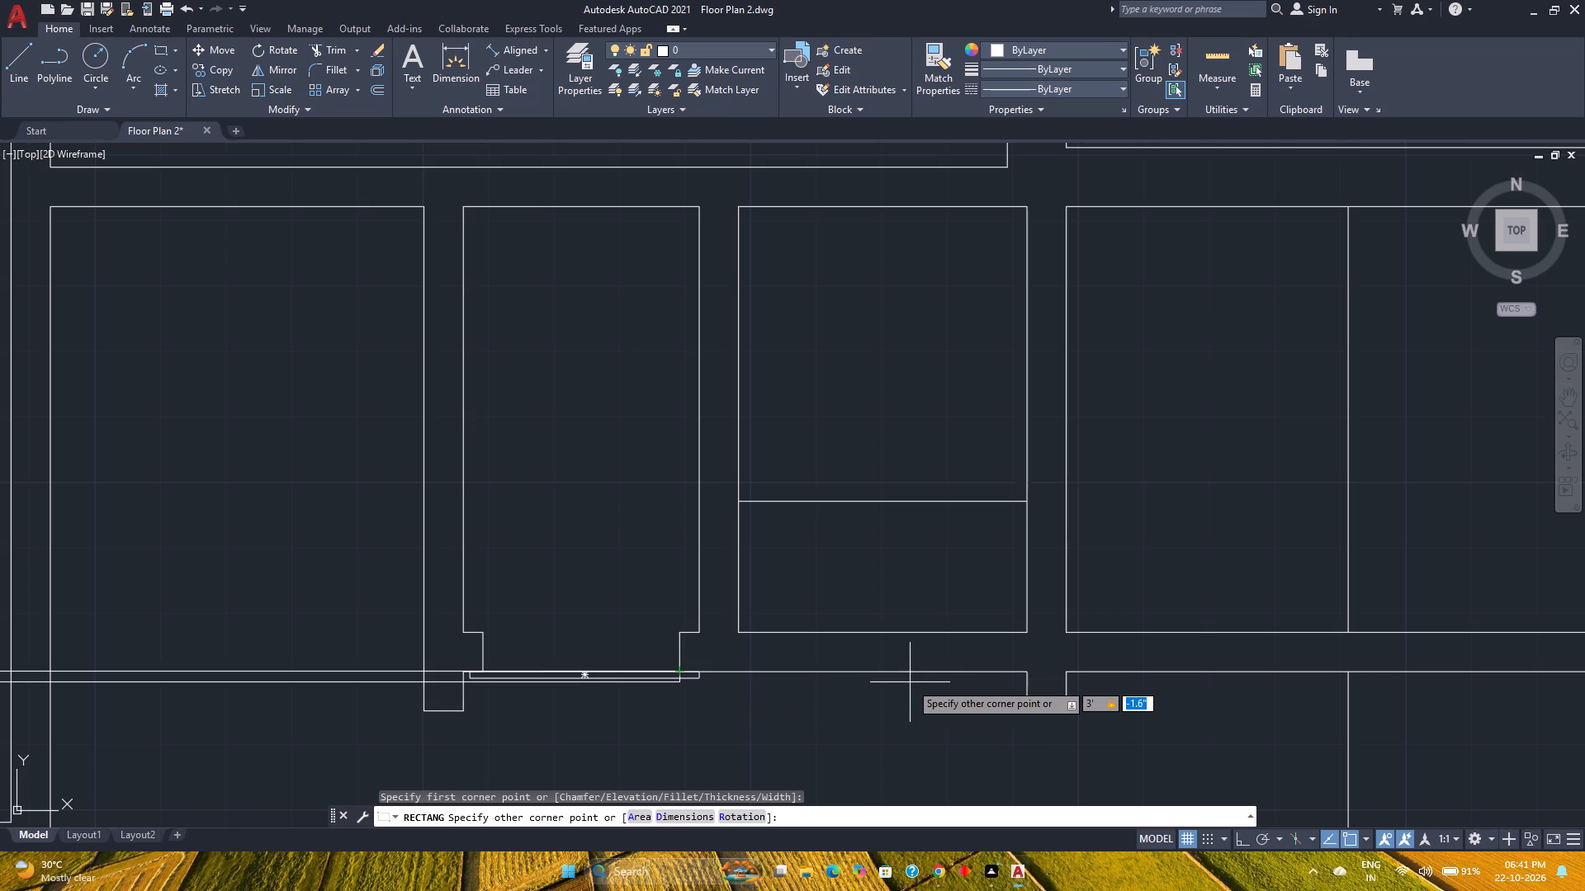
{"action": "key", "text": "2"}
{"action": "key", "text": "Return"}
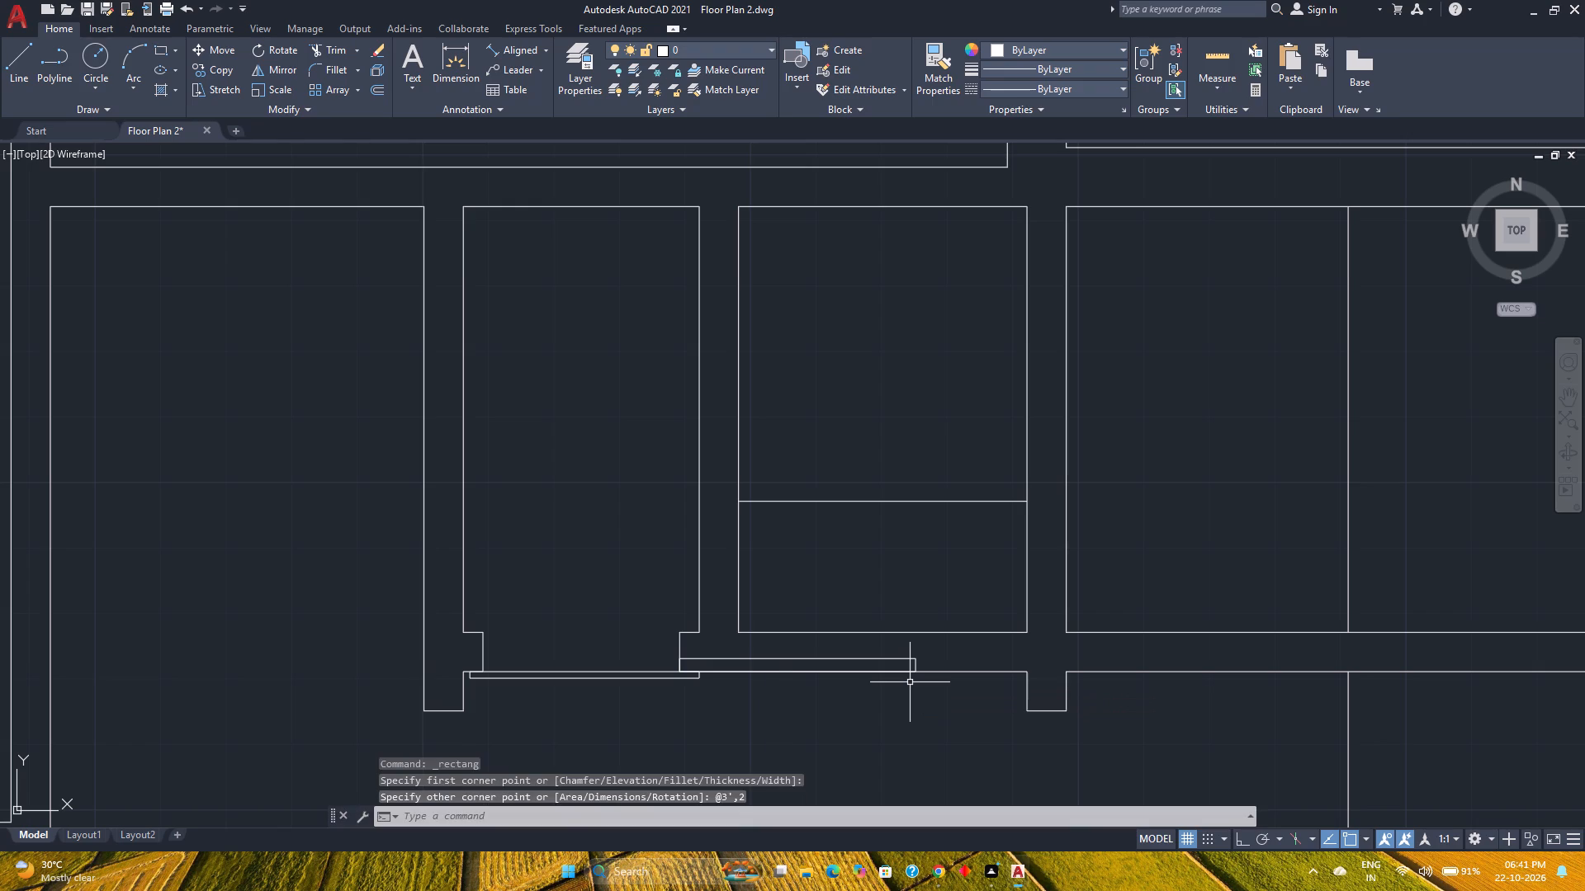
Move the 3' by 2" rectangle south until it is centred on the partition's south face.
{"action": "left_click", "coordinate": [897, 657]}
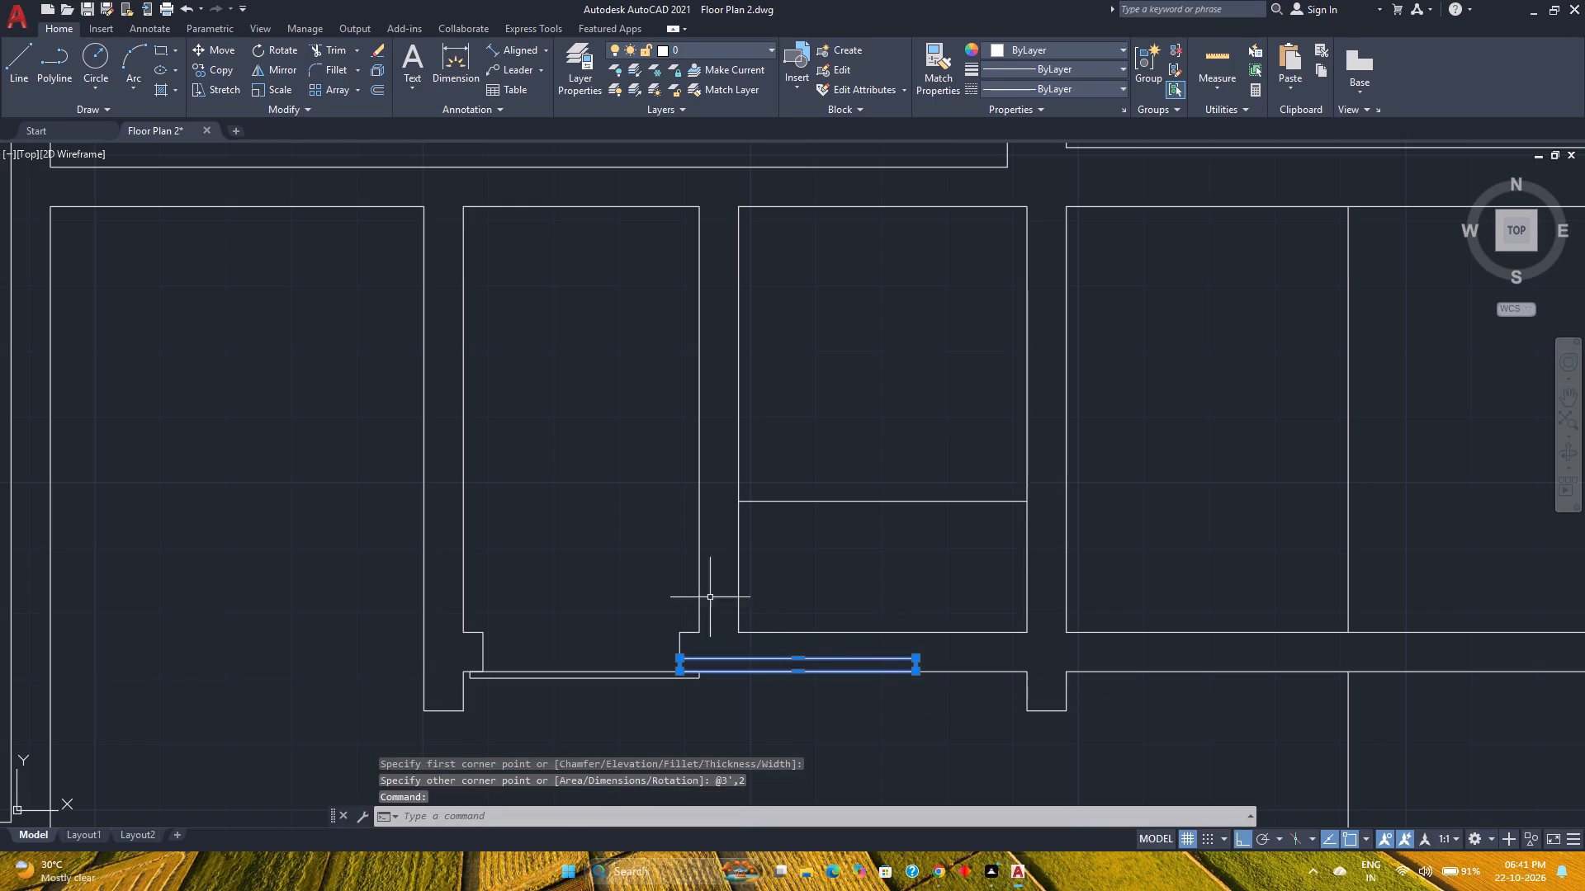
{"action": "left_click", "coordinate": [207, 48]}
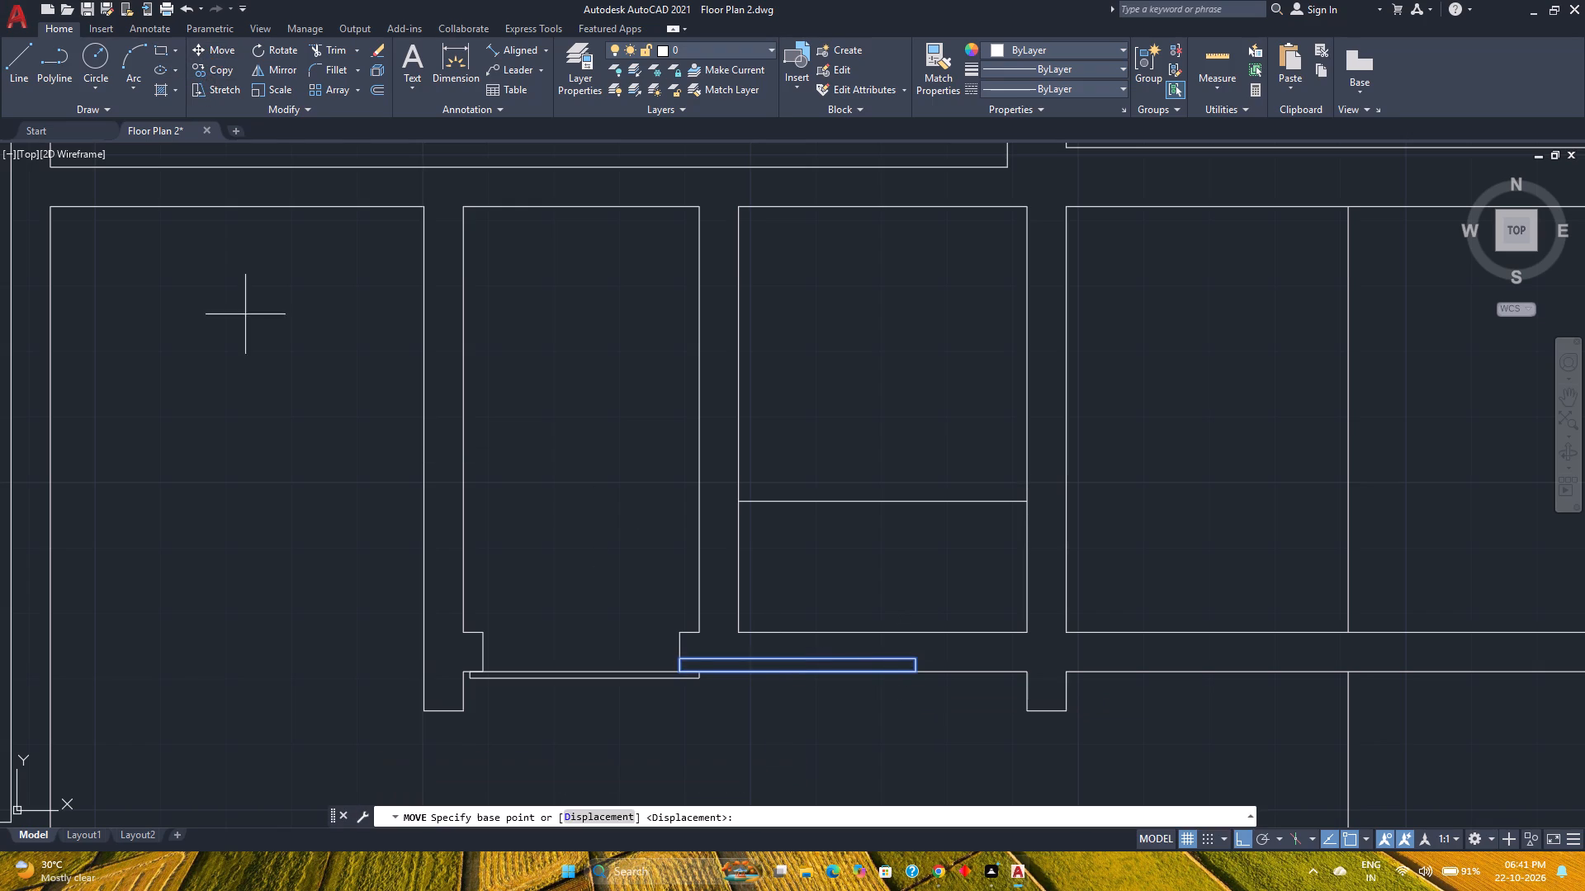
{"action": "scroll", "coordinate": [688, 674], "scroll_direction": "up", "scroll_amount": 3}
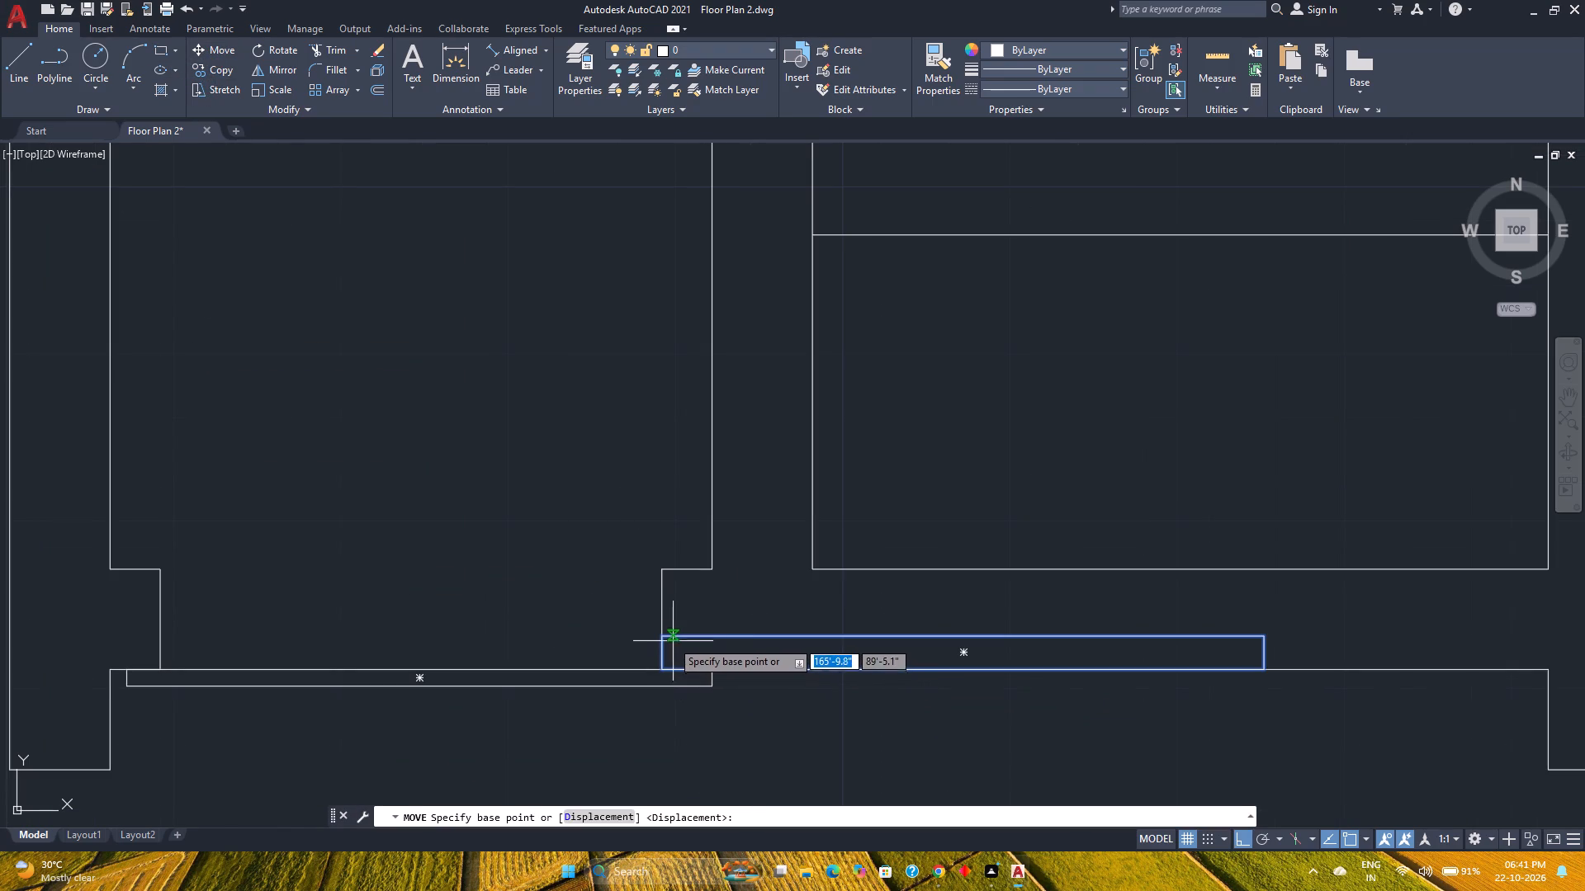
{"action": "left_click", "coordinate": [667, 637]}
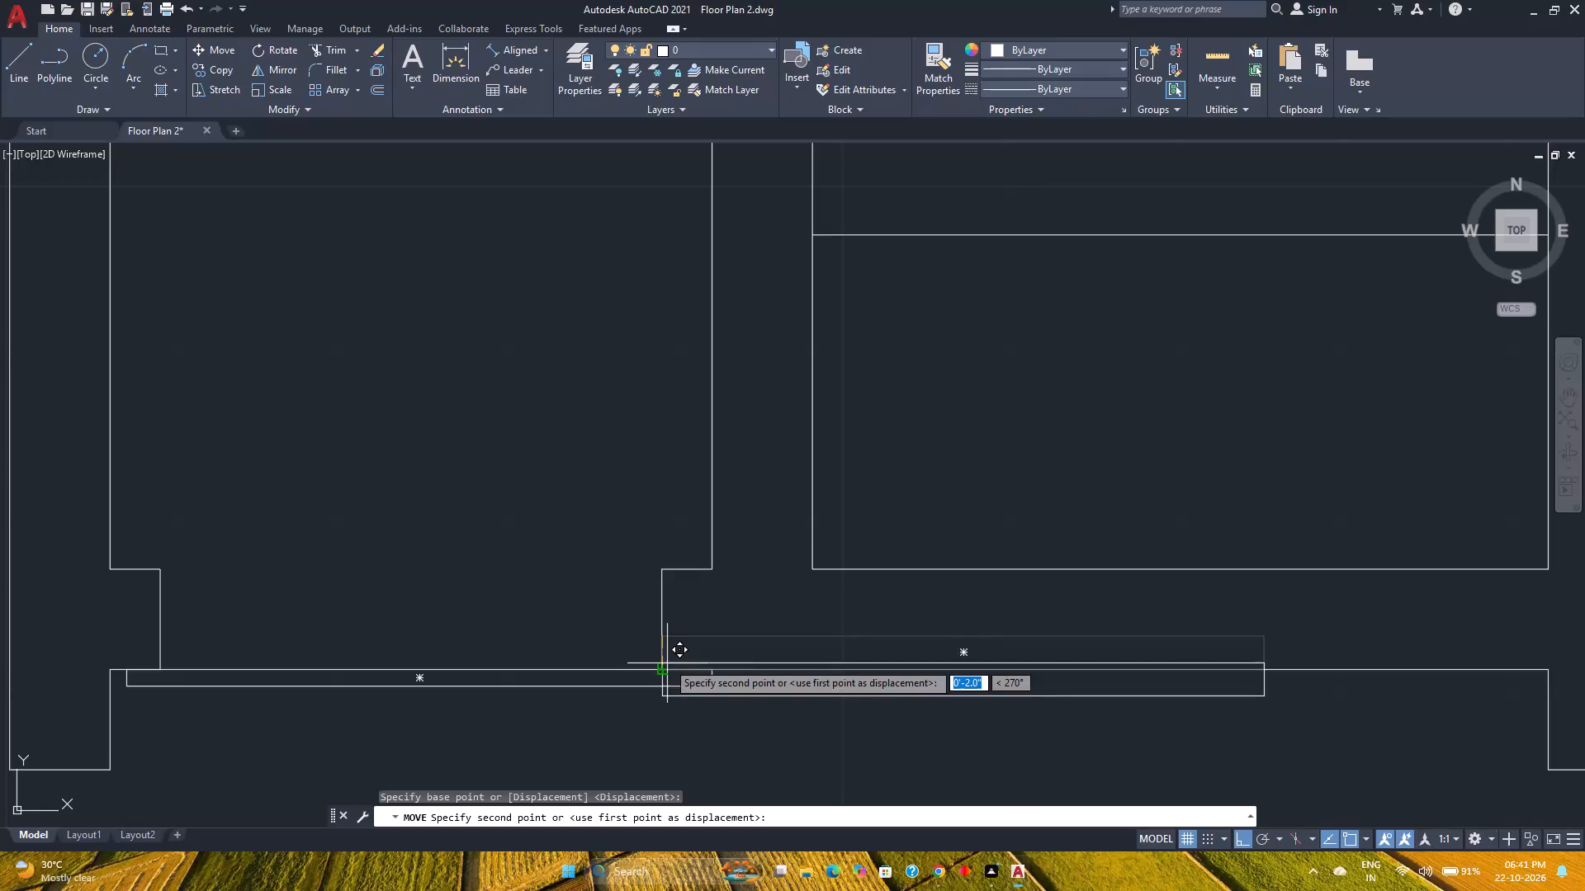
{"action": "left_click", "coordinate": [666, 658]}
Move the 3' by 2" rectangle 0.5" south so it is centred on the thickness of the door panel.
{"action": "scroll", "coordinate": [687, 697], "scroll_direction": "up", "scroll_amount": 2}
{"action": "middle_click_drag", "start_coordinate": [687, 697], "coordinate": [631, 679]}
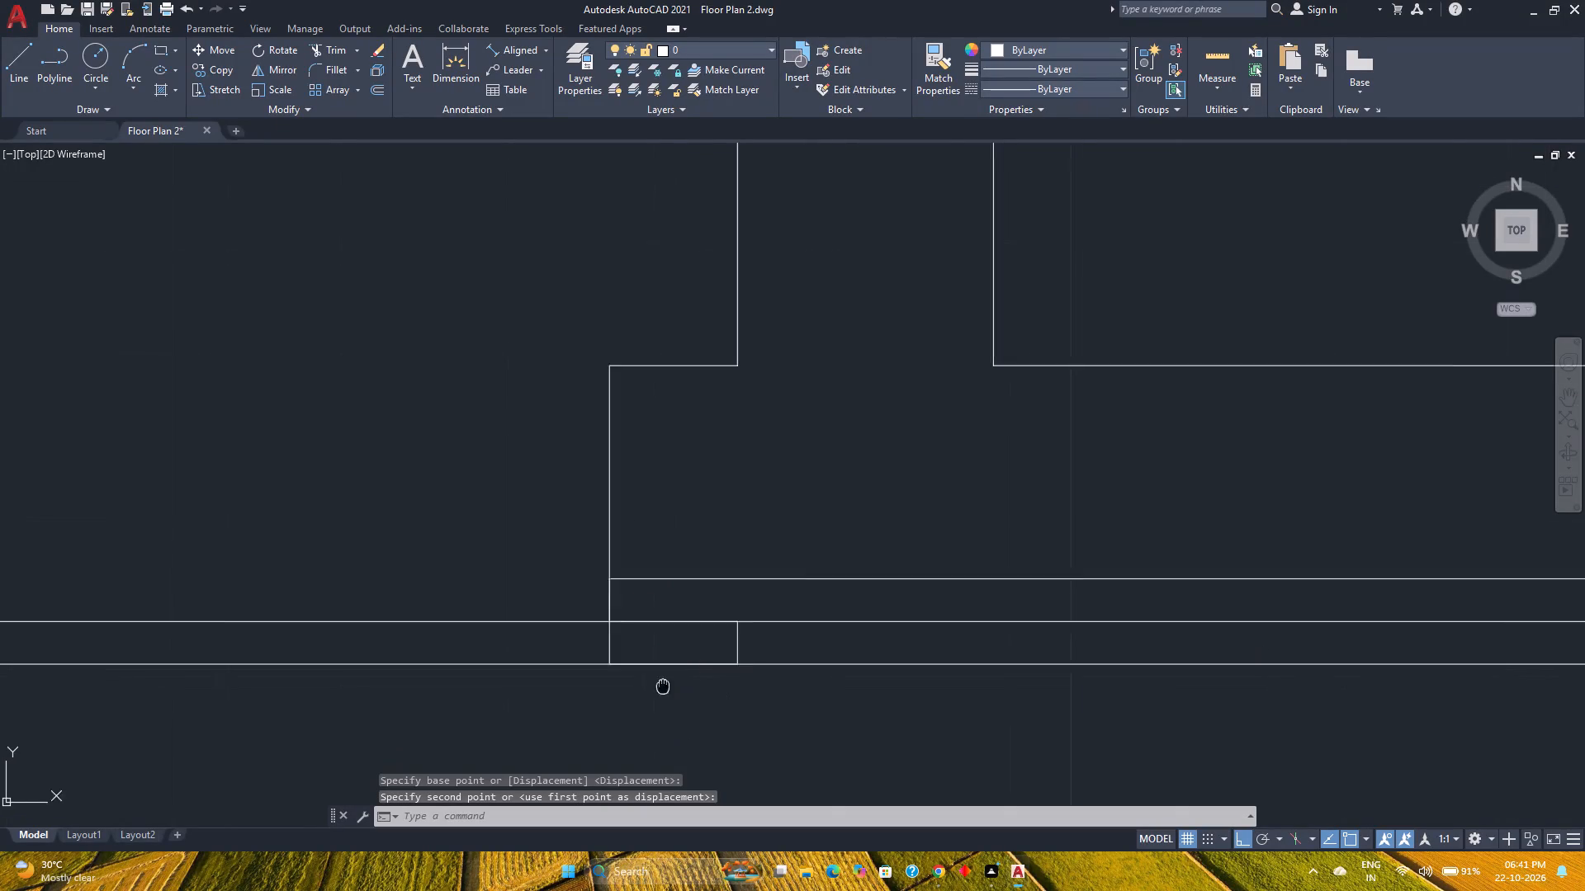
{"action": "middle_click_drag", "start_coordinate": [631, 679], "coordinate": [445, 678]}
{"action": "middle_click", "coordinate": [444, 678]}
{"action": "scroll", "coordinate": [444, 676], "scroll_direction": "down", "scroll_amount": 2}
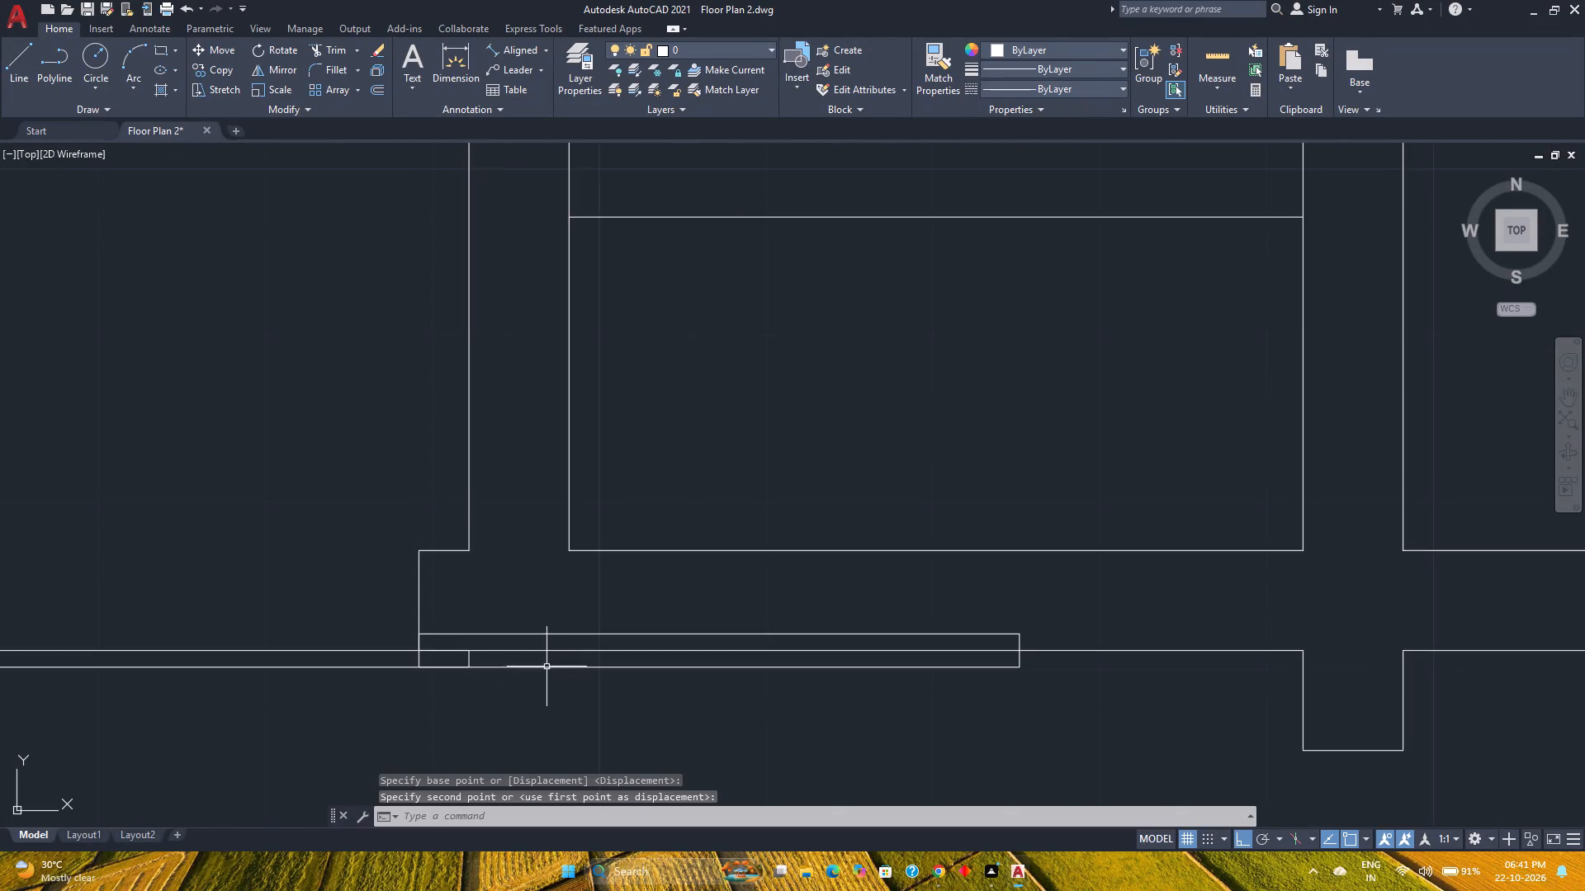
{"action": "left_click", "coordinate": [546, 667]}
{"action": "left_click", "coordinate": [210, 55]}
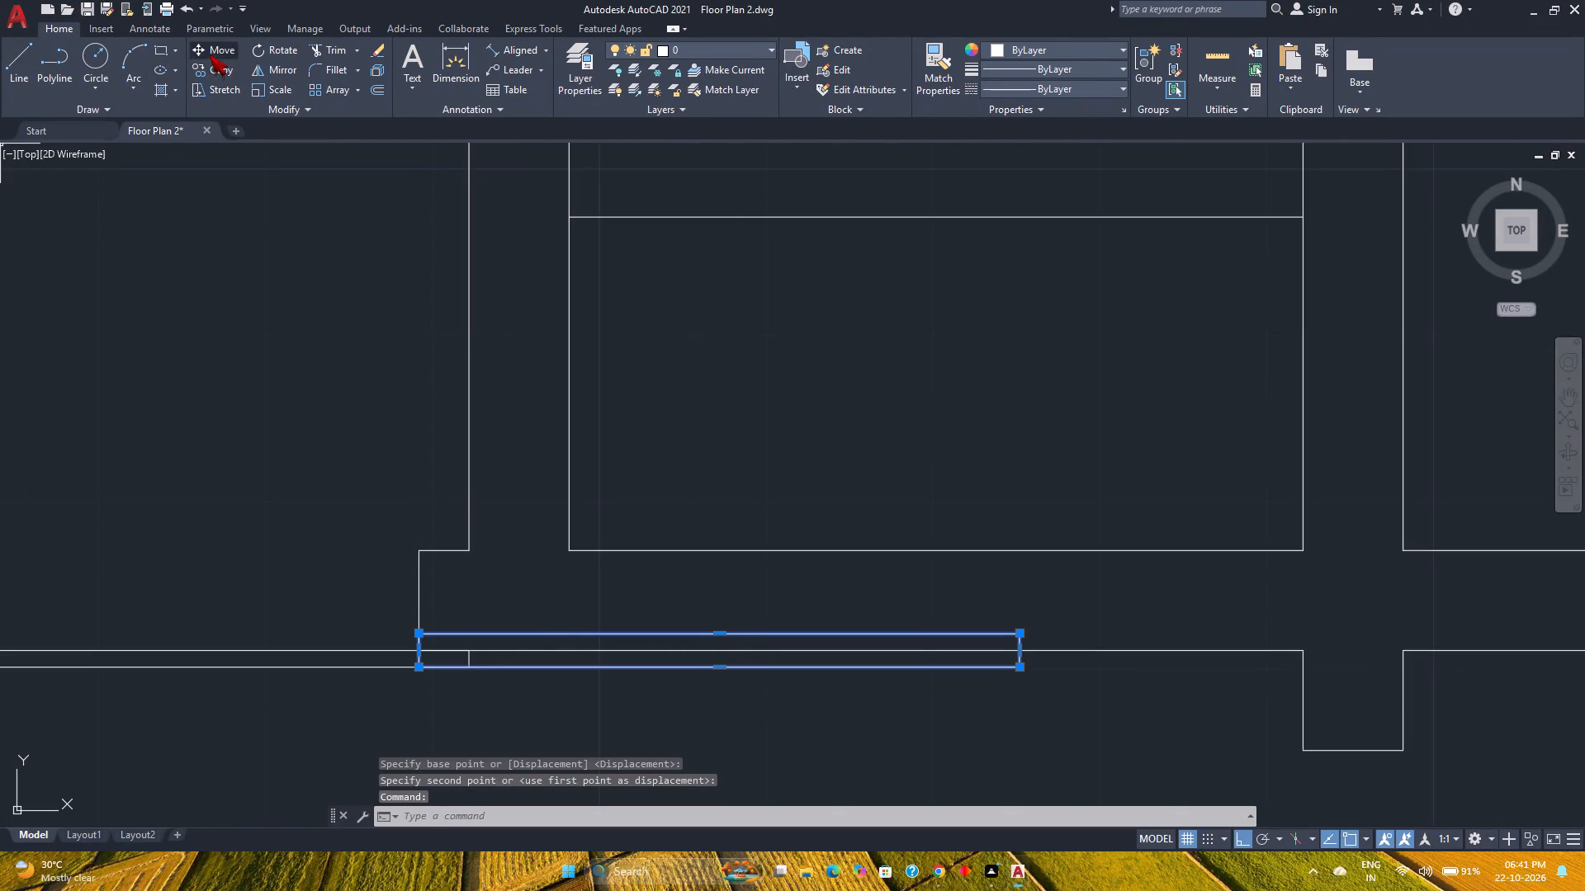
{"action": "scroll", "coordinate": [427, 646], "scroll_direction": "up", "scroll_amount": 3}
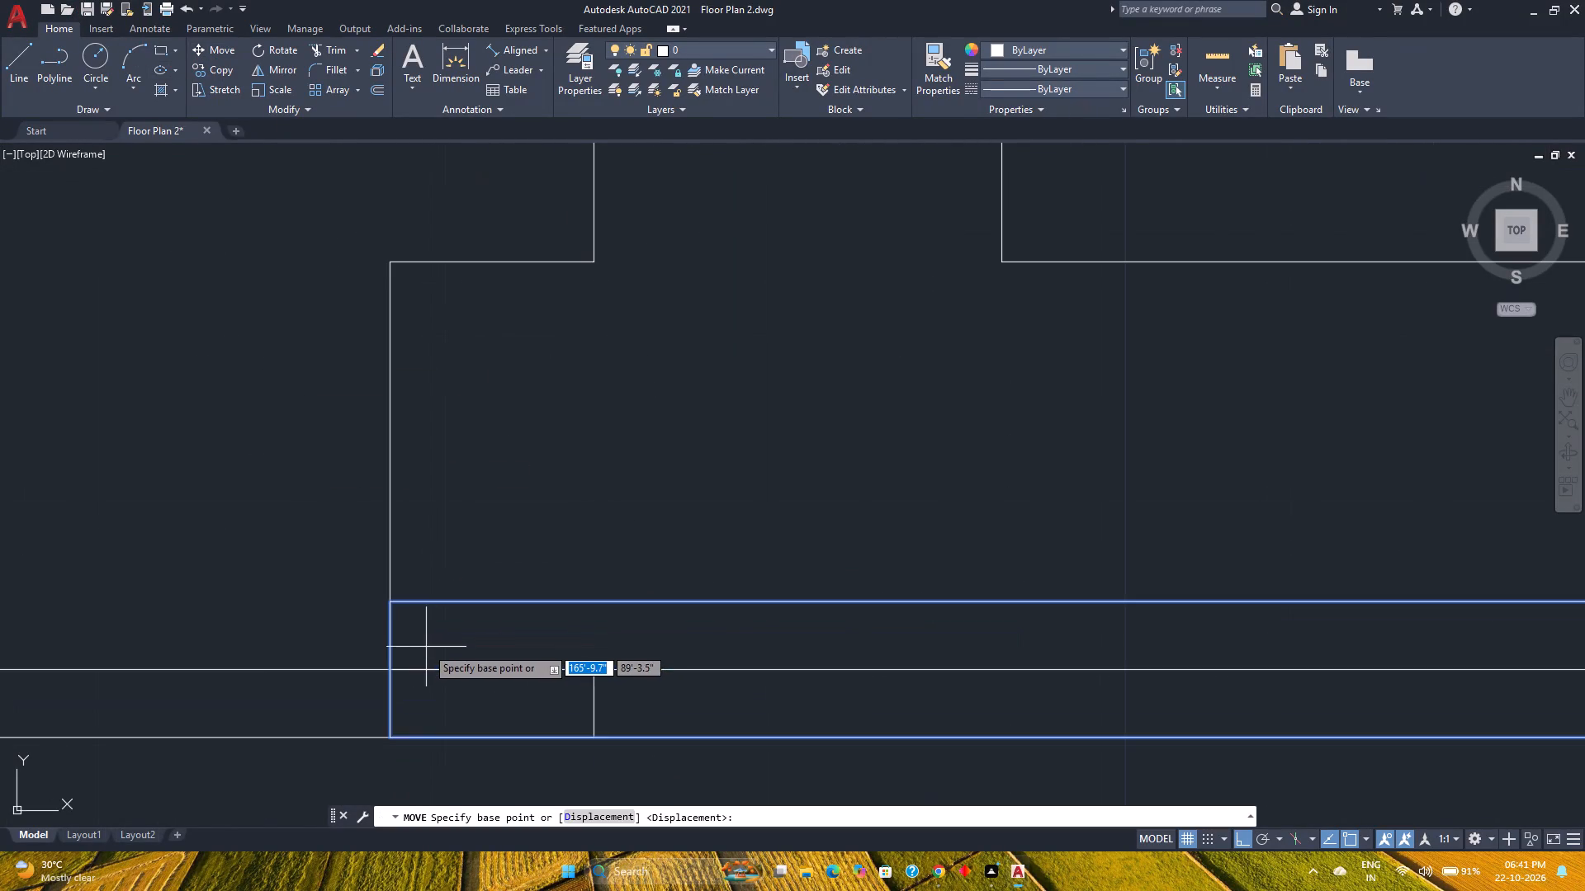
{"action": "left_click", "coordinate": [594, 674]}
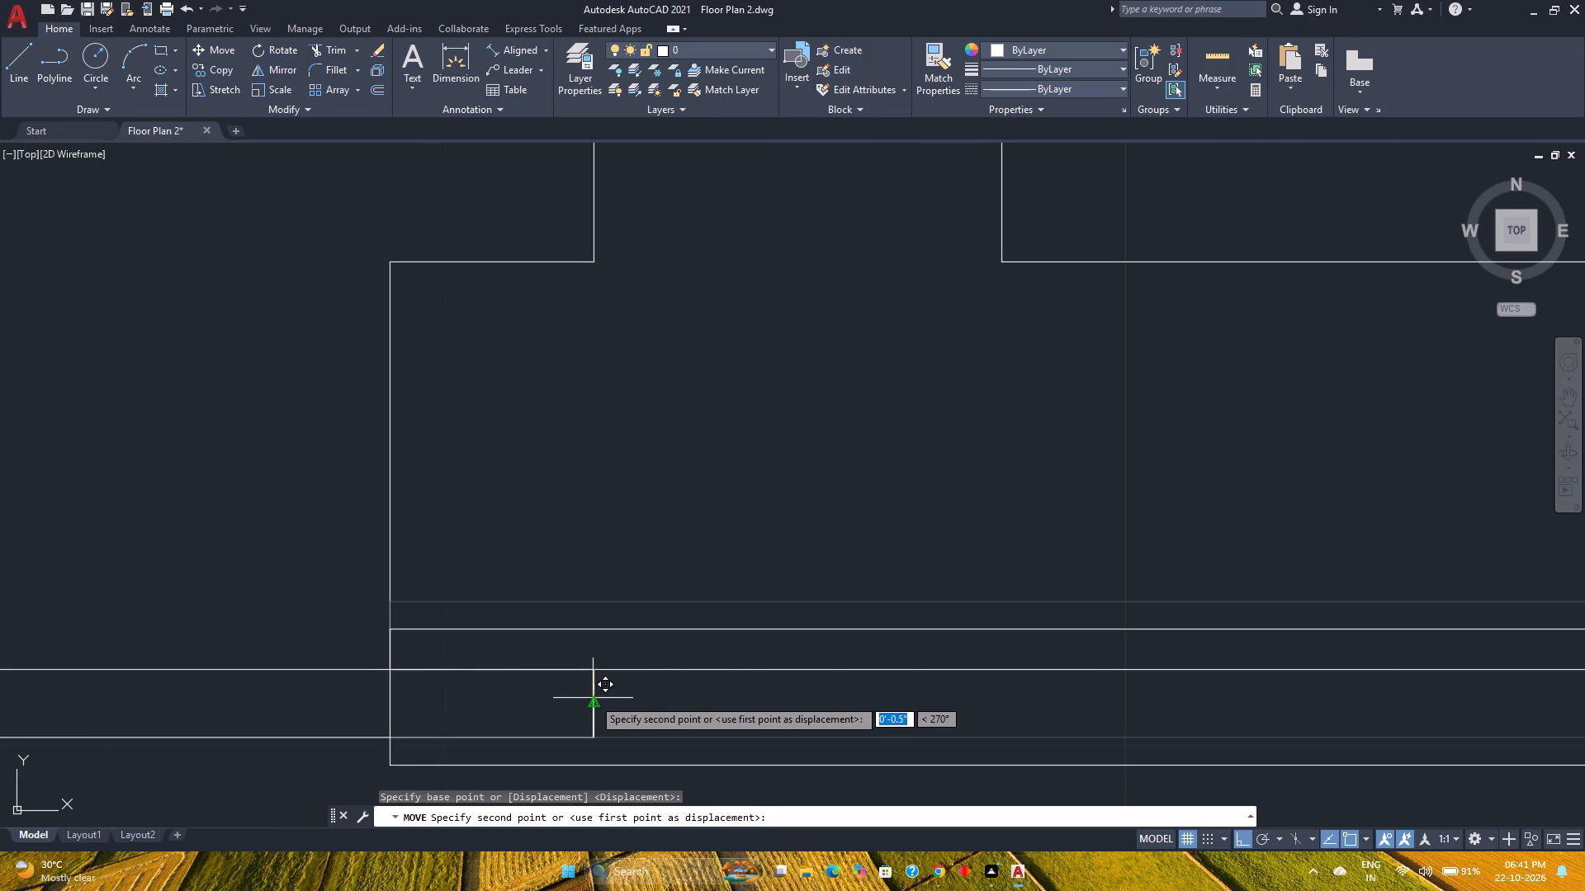
{"action": "left_click", "coordinate": [593, 701]}
{"action": "scroll", "coordinate": [447, 694], "scroll_direction": "down", "scroll_amount": 2}
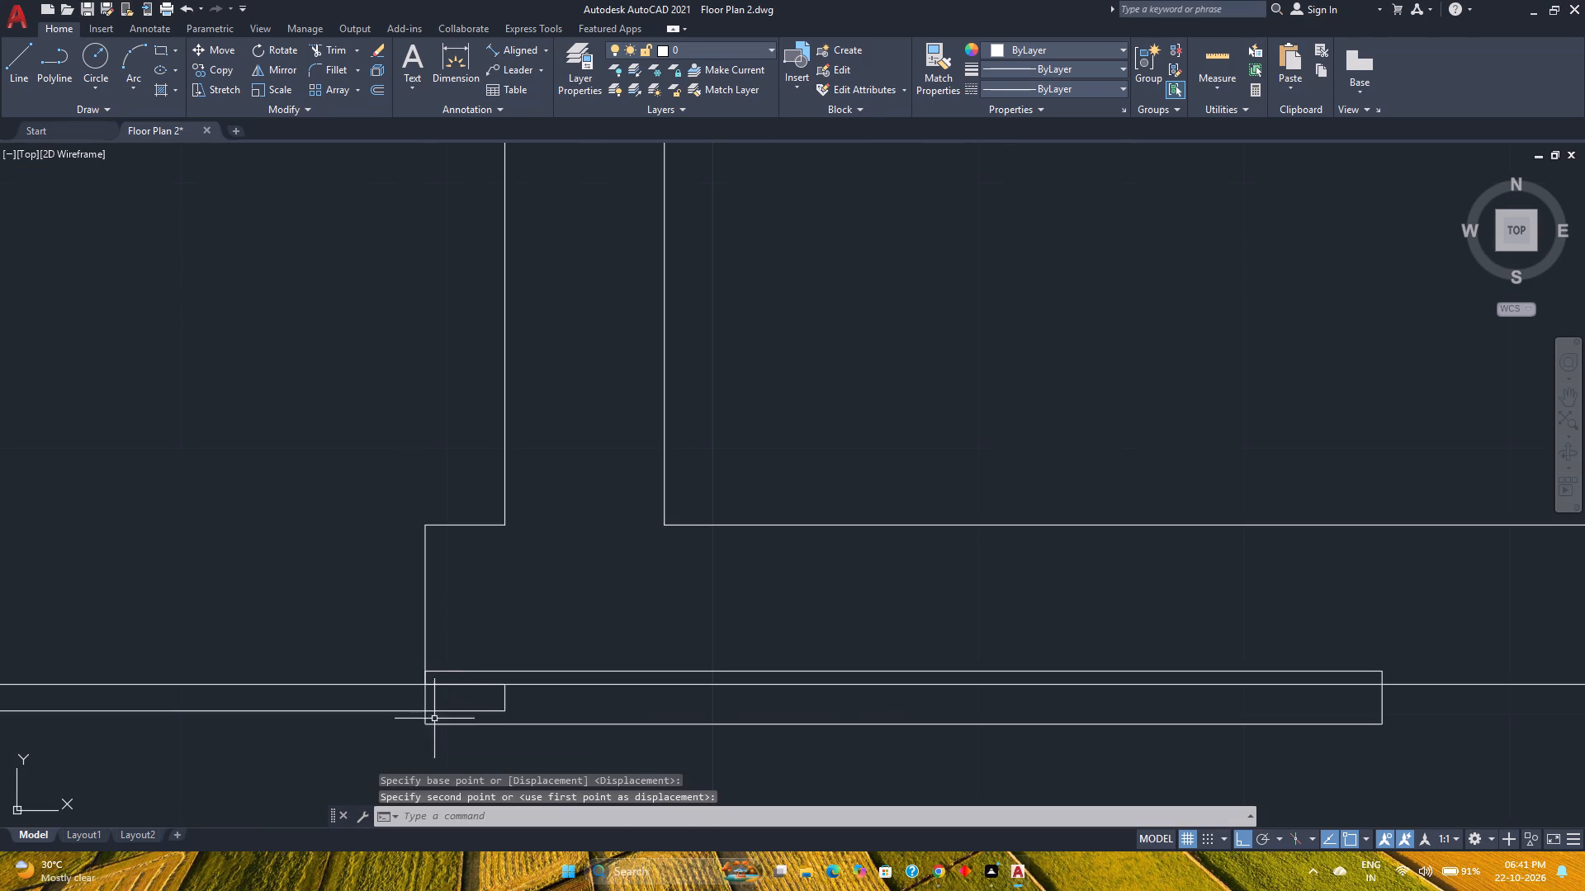
Move the door panel and the 3' by 2" rectangle 0.5" south, putting the rectangle's north edge on the partition's south face.
{"action": "key", "text": "Escape"}
{"action": "left_click", "coordinate": [366, 728]}
{"action": "left_click", "coordinate": [253, 628]}
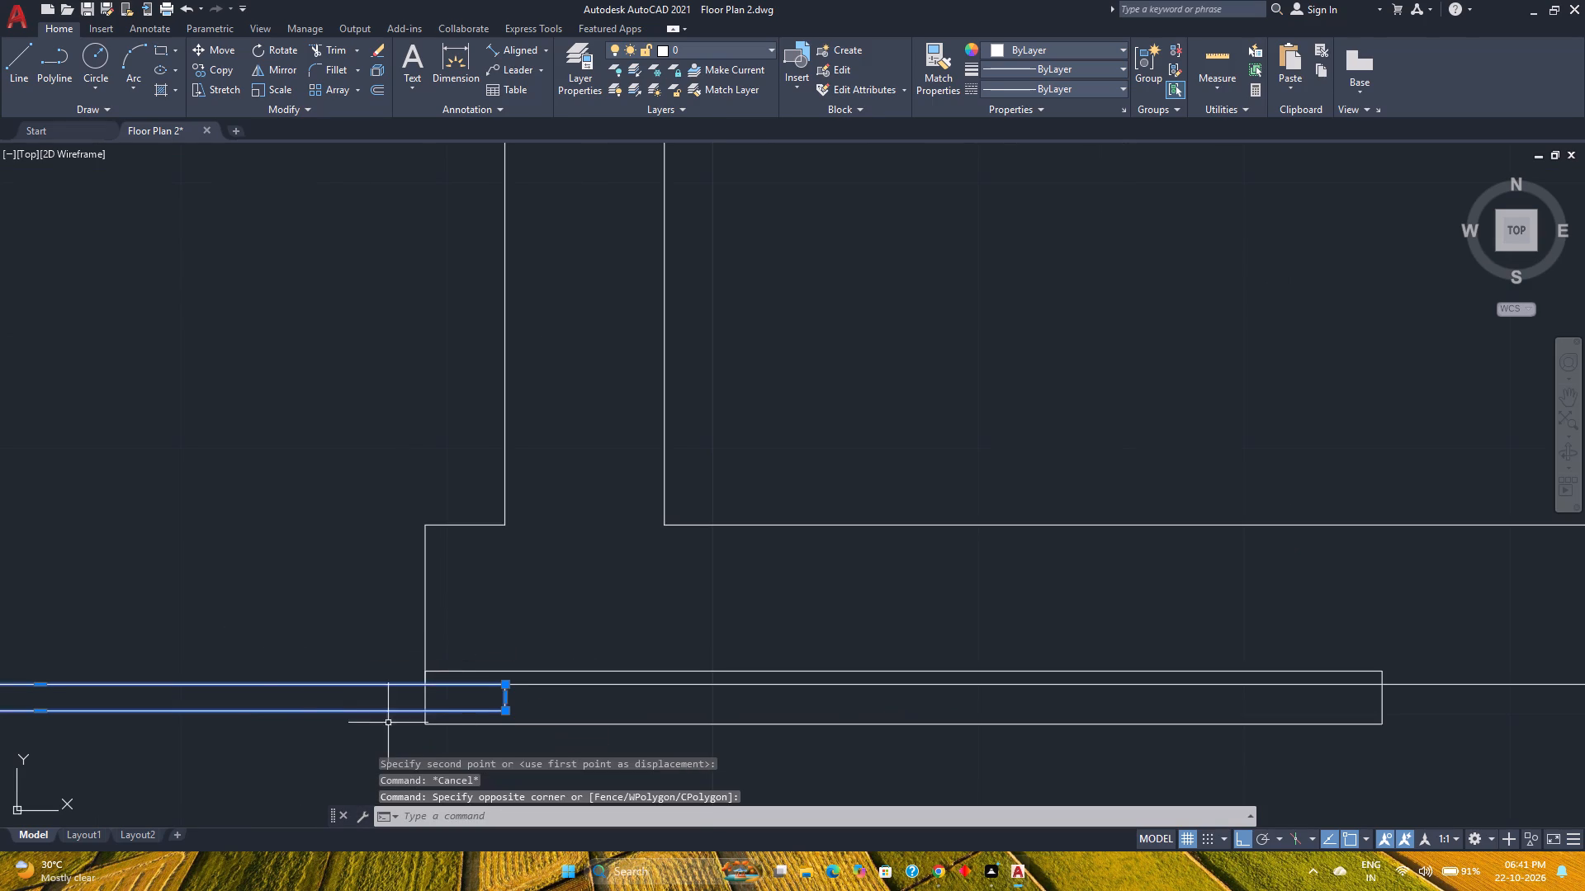
{"action": "left_click", "coordinate": [454, 724]}
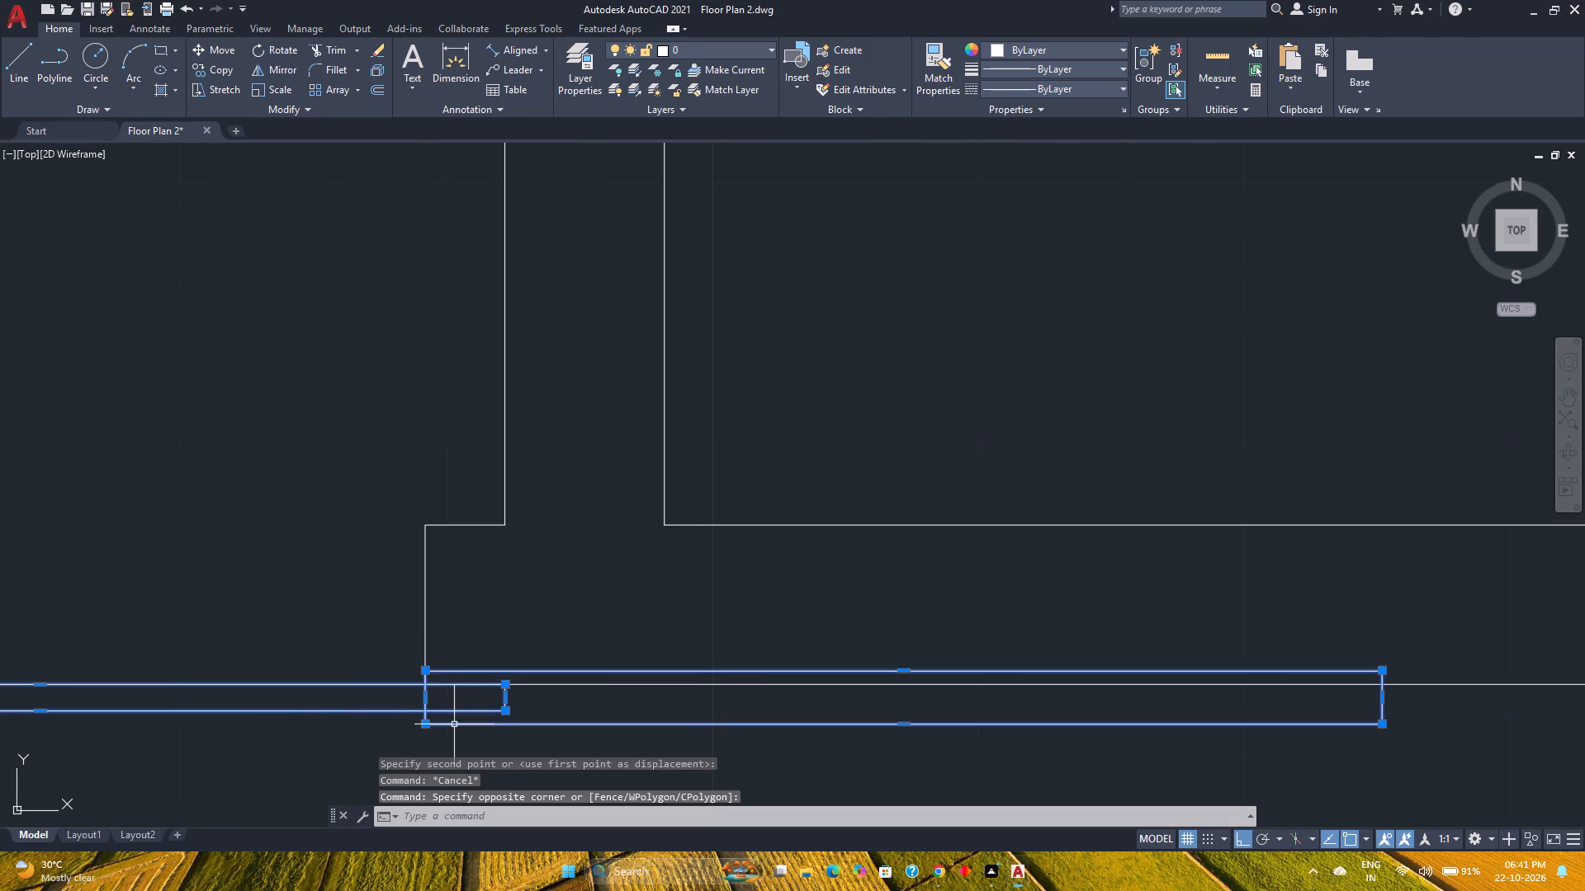
{"action": "left_click", "coordinate": [219, 51]}
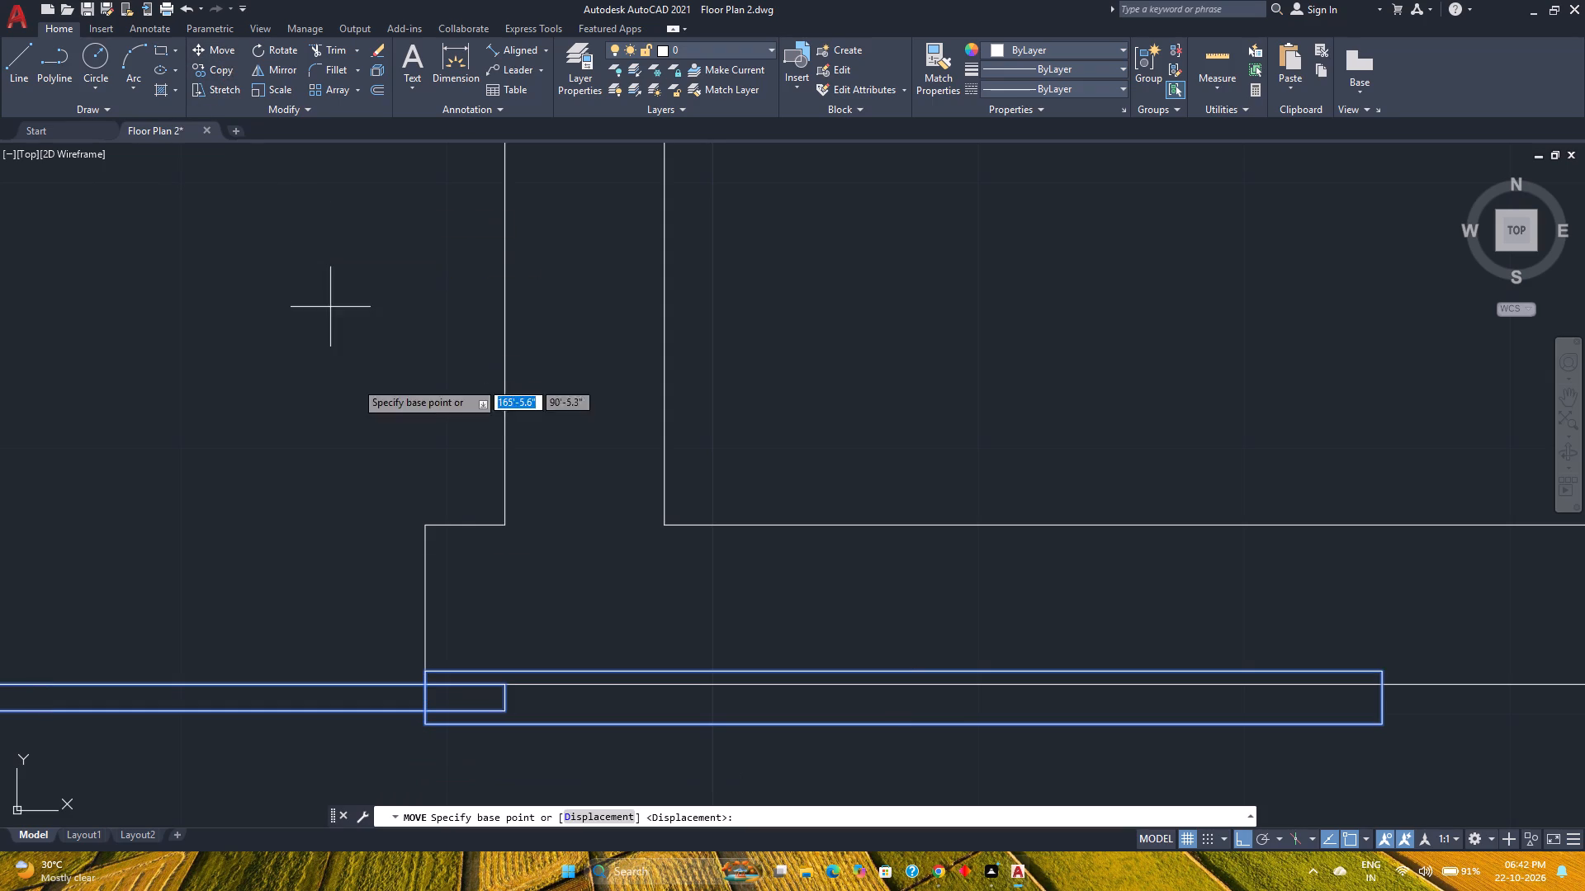
{"action": "scroll", "coordinate": [430, 685], "scroll_direction": "up", "scroll_amount": 2}
{"action": "middle_click_drag", "start_coordinate": [430, 683], "coordinate": [426, 613]}
{"action": "scroll", "coordinate": [426, 613], "scroll_direction": "up", "scroll_amount": 2}
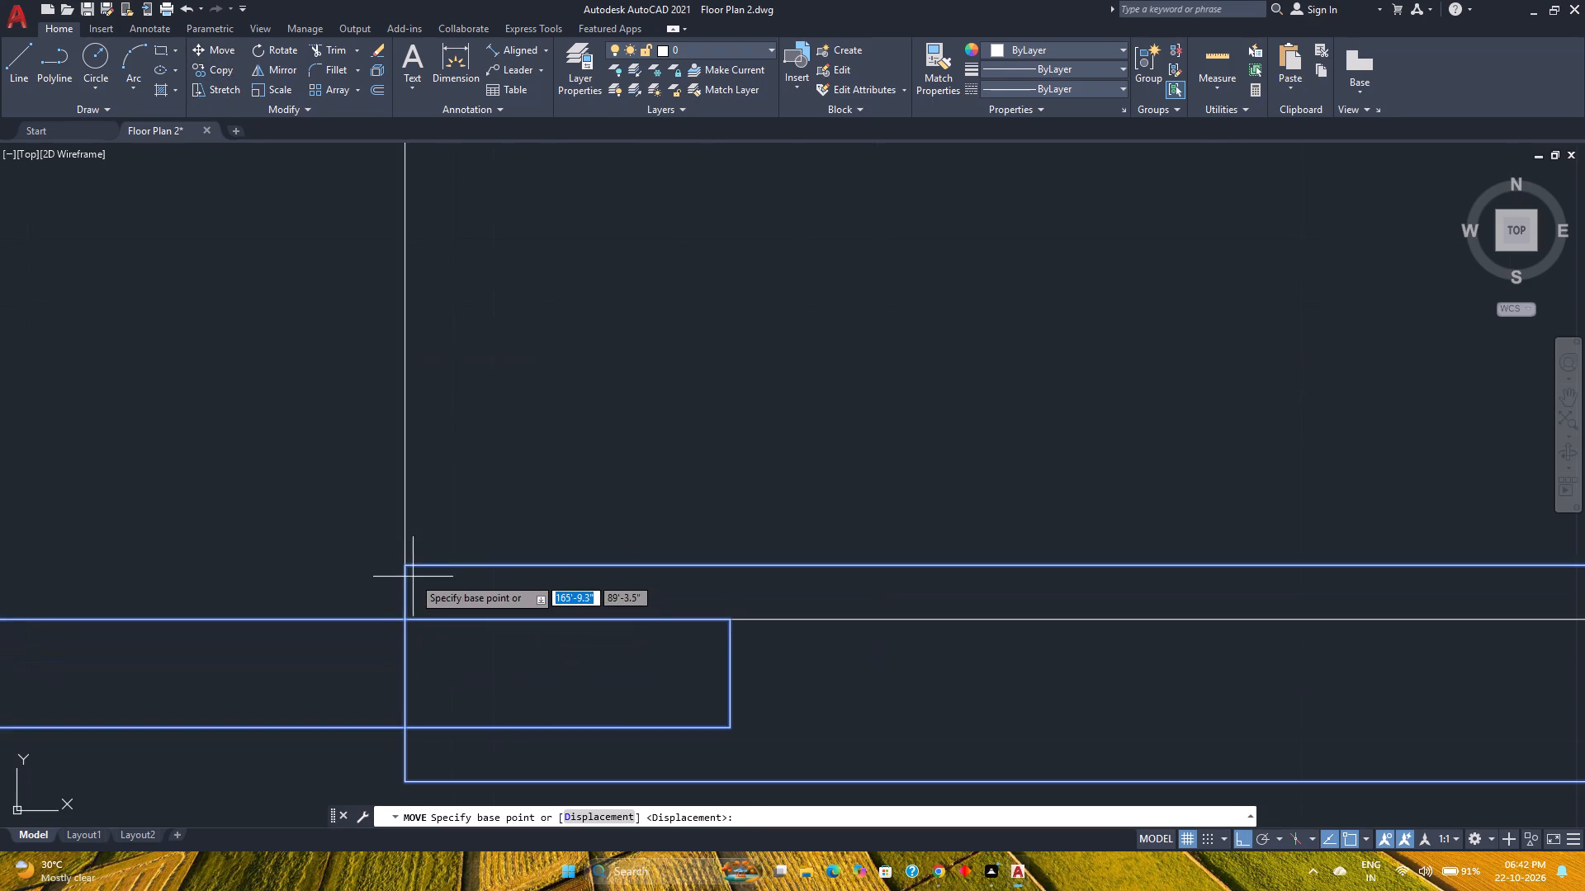
{"action": "left_click", "coordinate": [409, 569]}
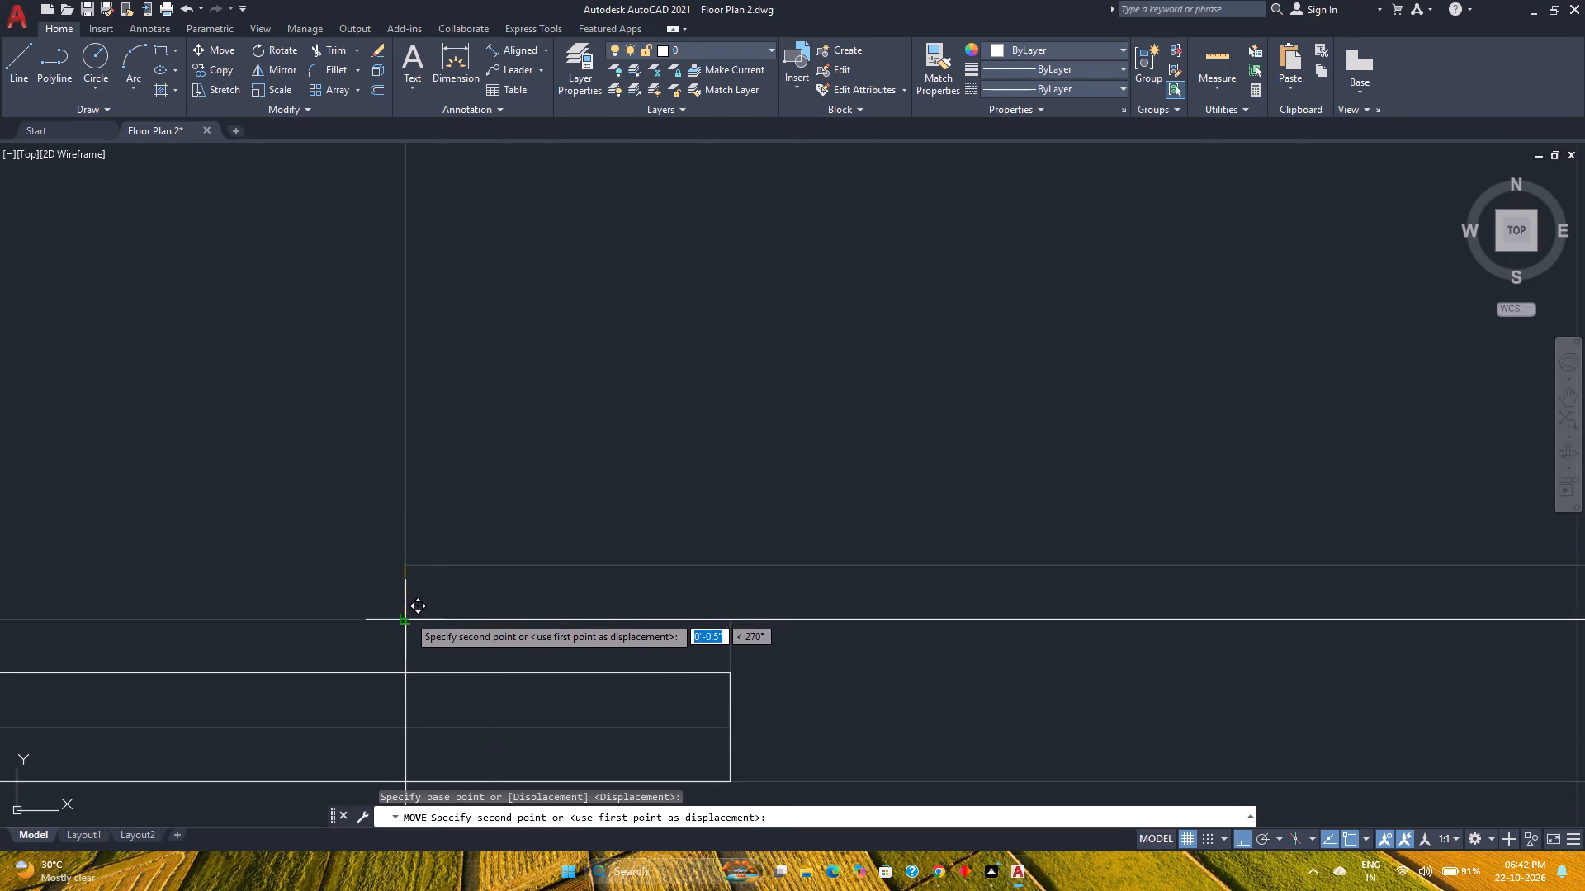
{"action": "left_click", "coordinate": [408, 616]}
{"action": "scroll", "coordinate": [408, 616], "scroll_direction": "down", "scroll_amount": 4}
{"action": "key", "text": "Escape"}
{"action": "scroll", "coordinate": [408, 616], "scroll_direction": "down", "scroll_amount": 4}
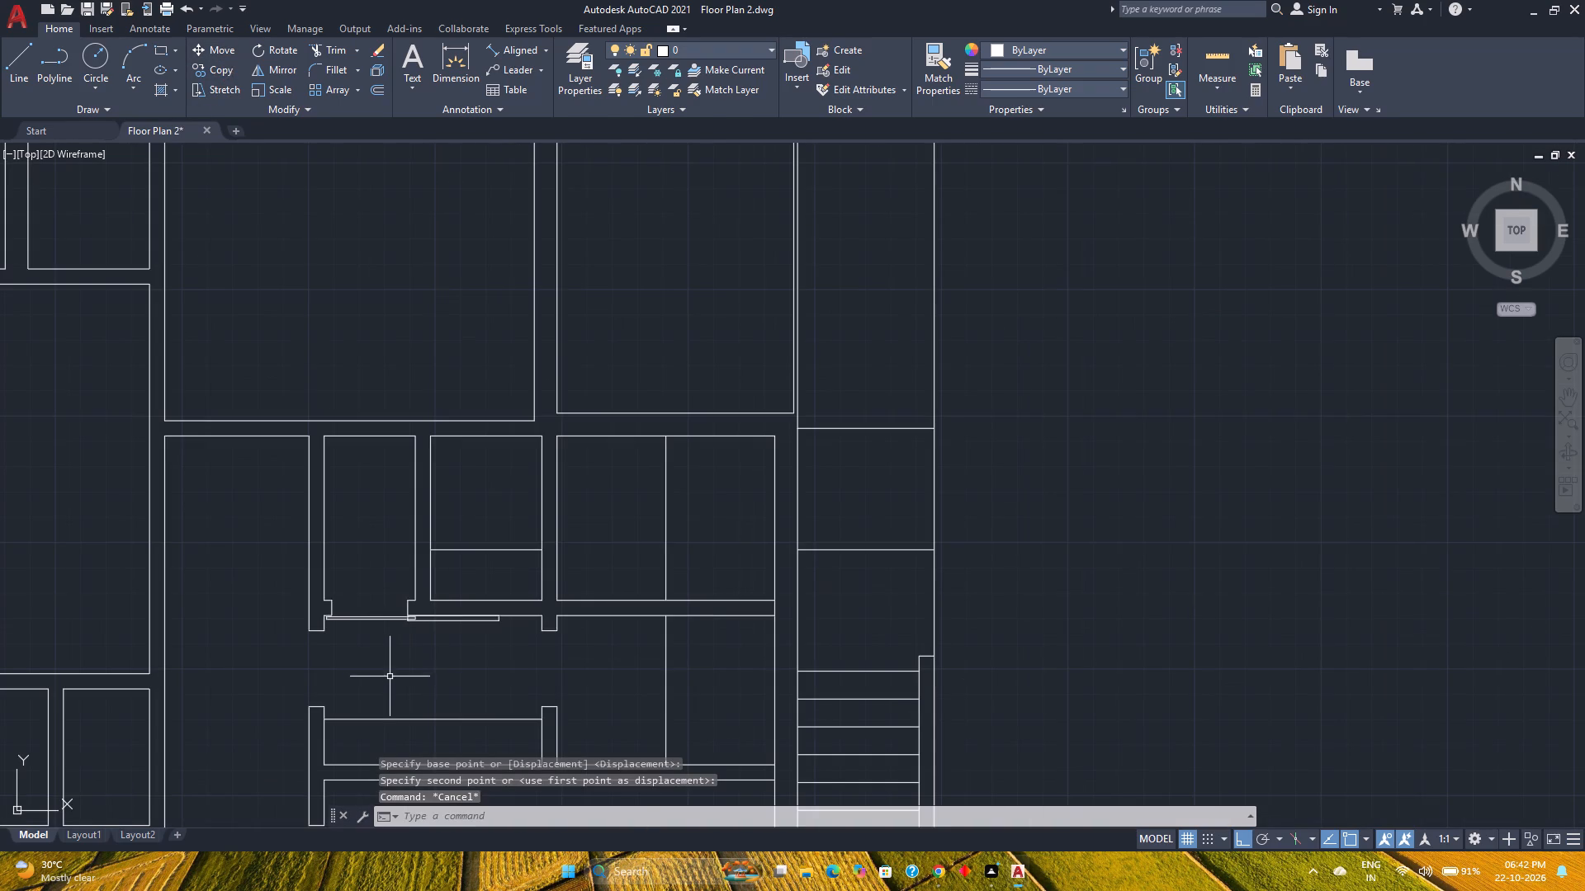
Move the sliding door panel 1'4" east so that it stands partly open across the narrow room's doorway.
{"action": "scroll", "coordinate": [379, 621], "scroll_direction": "up", "scroll_amount": 3}
{"action": "left_click", "coordinate": [367, 615]}
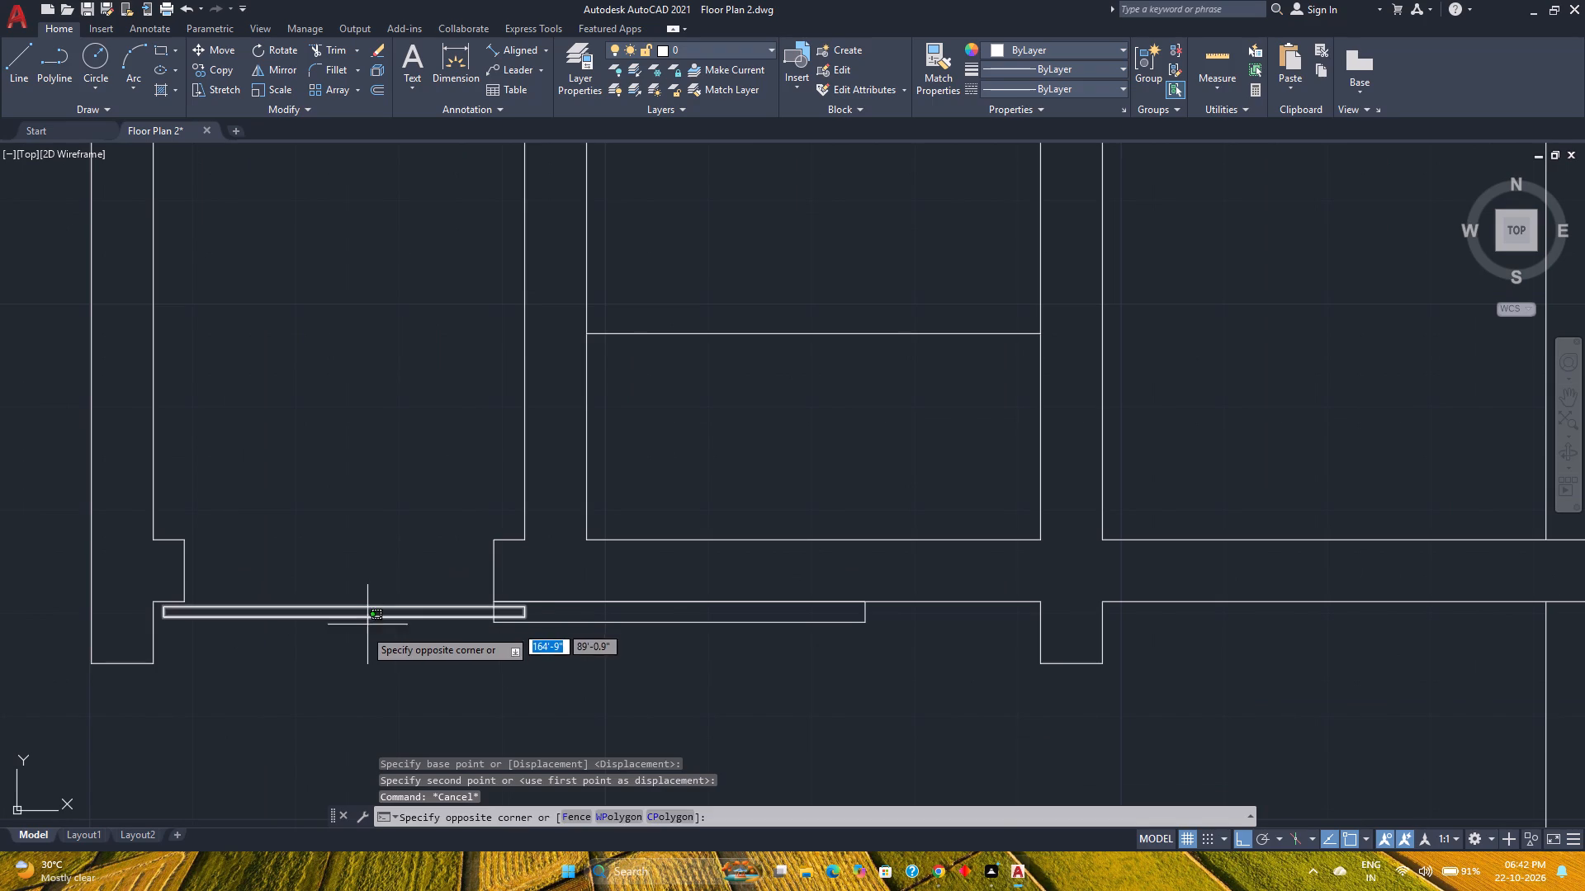
{"action": "left_click", "coordinate": [362, 629]}
{"action": "scroll", "coordinate": [520, 608], "scroll_direction": "up", "scroll_amount": 5}
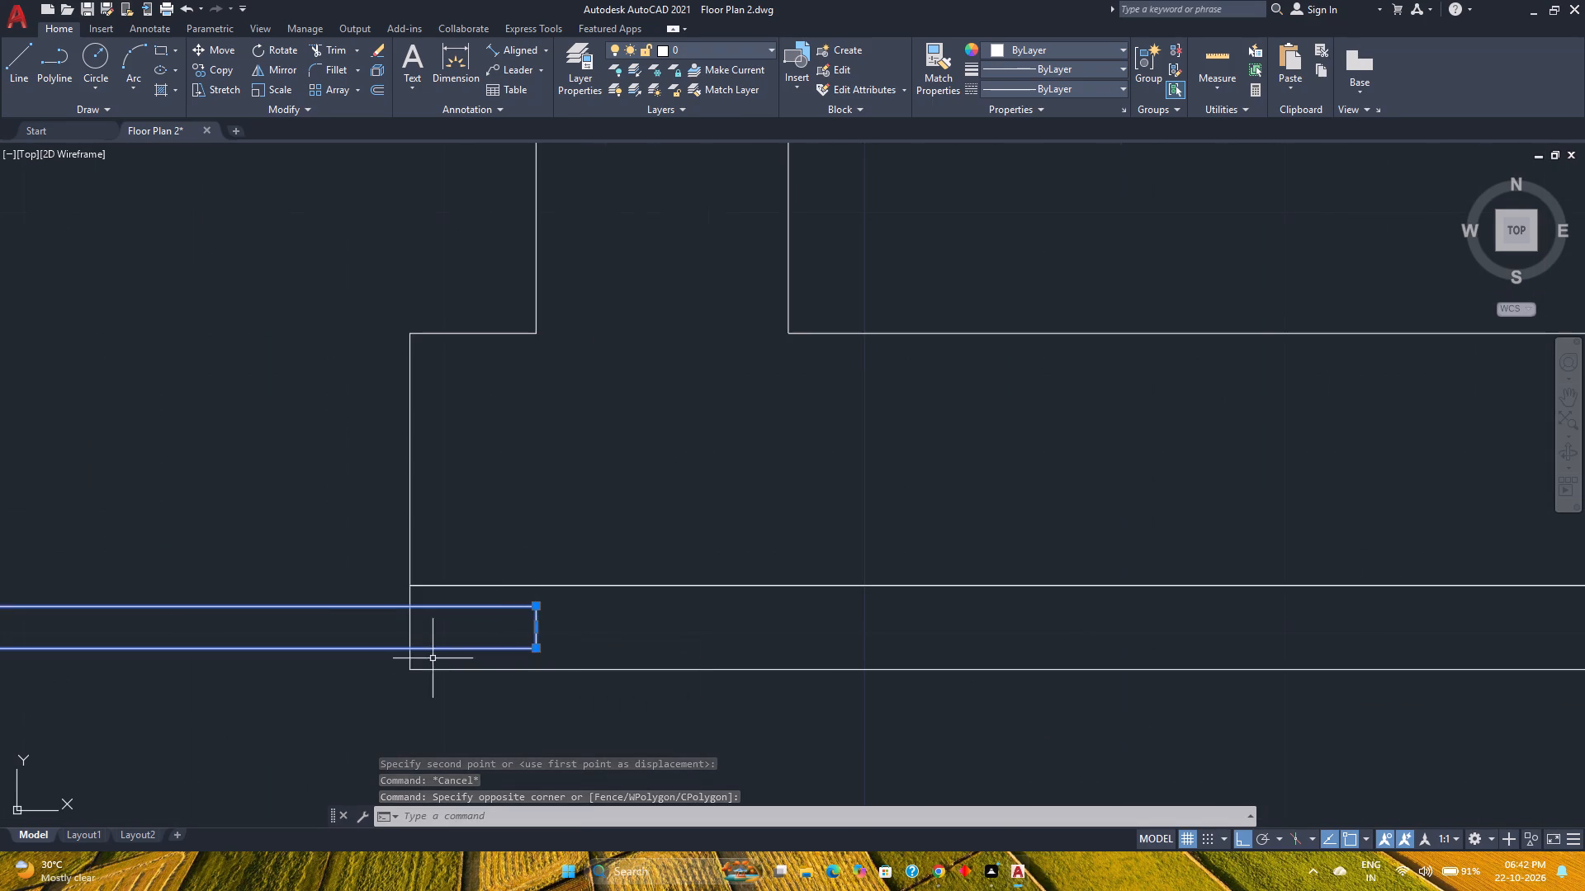
{"action": "key", "text": "Escape"}
{"action": "left_click", "coordinate": [532, 643]}
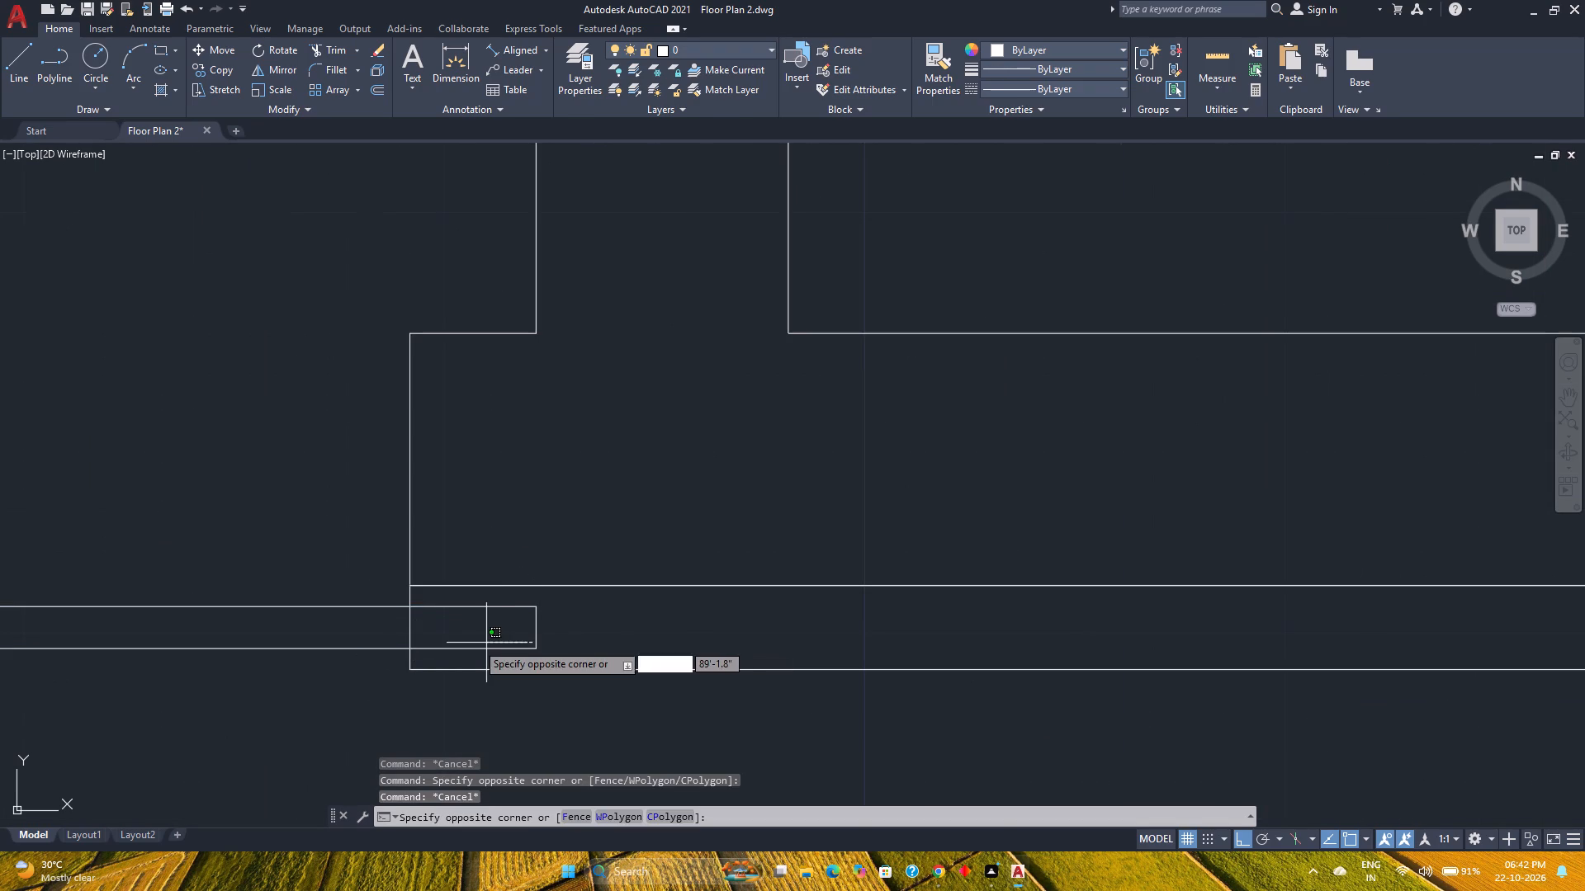
{"action": "left_click", "coordinate": [470, 653]}
{"action": "key", "text": "m"}
{"action": "key", "text": "Return"}
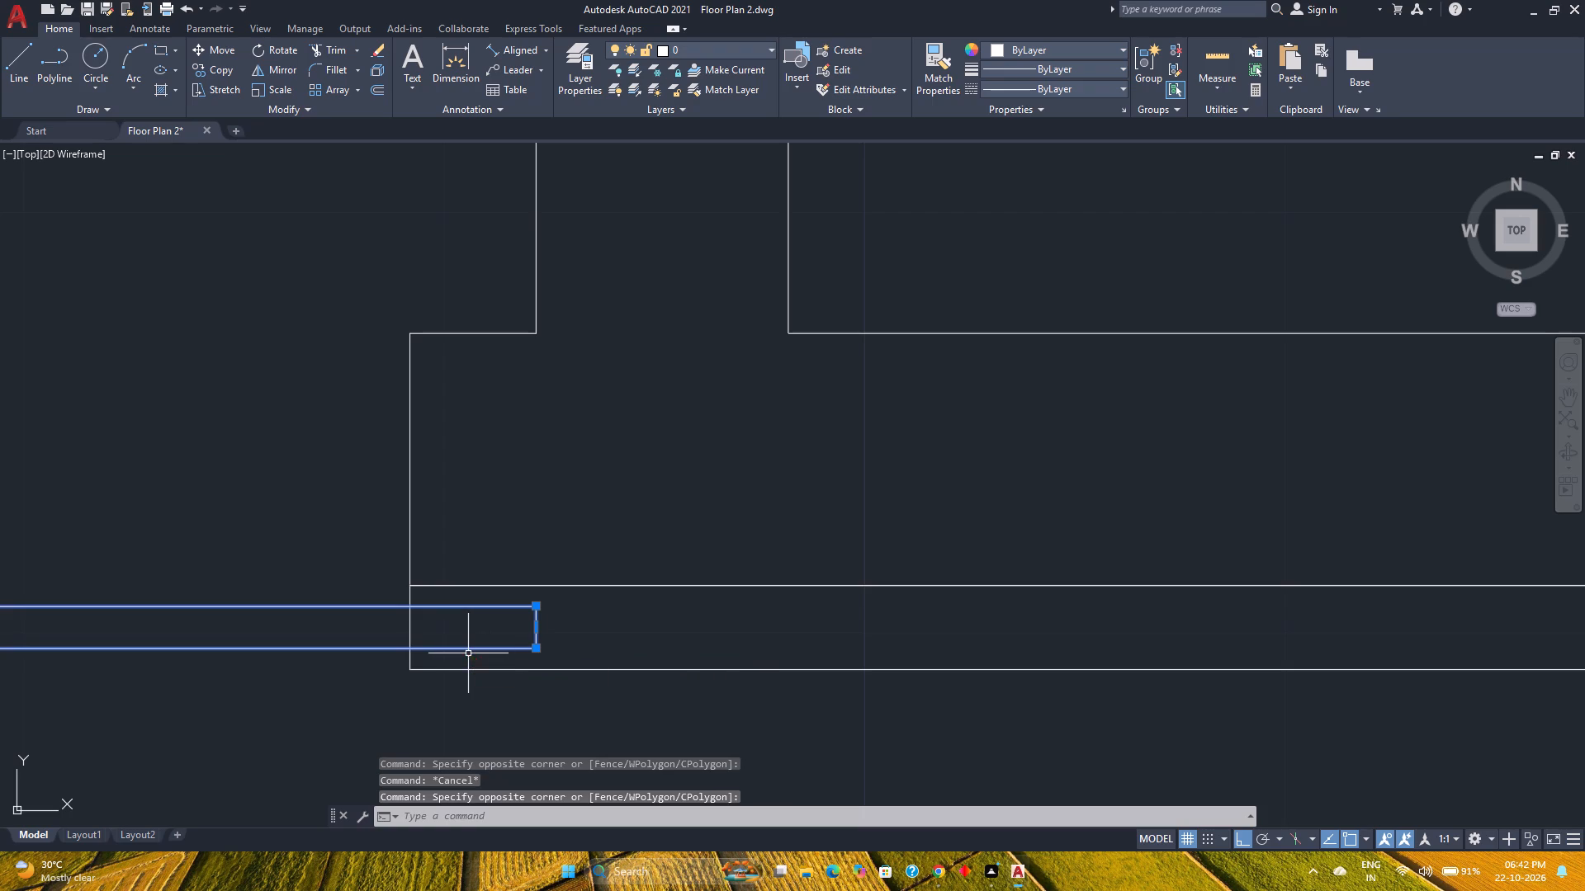
{"action": "left_click", "coordinate": [533, 645]}
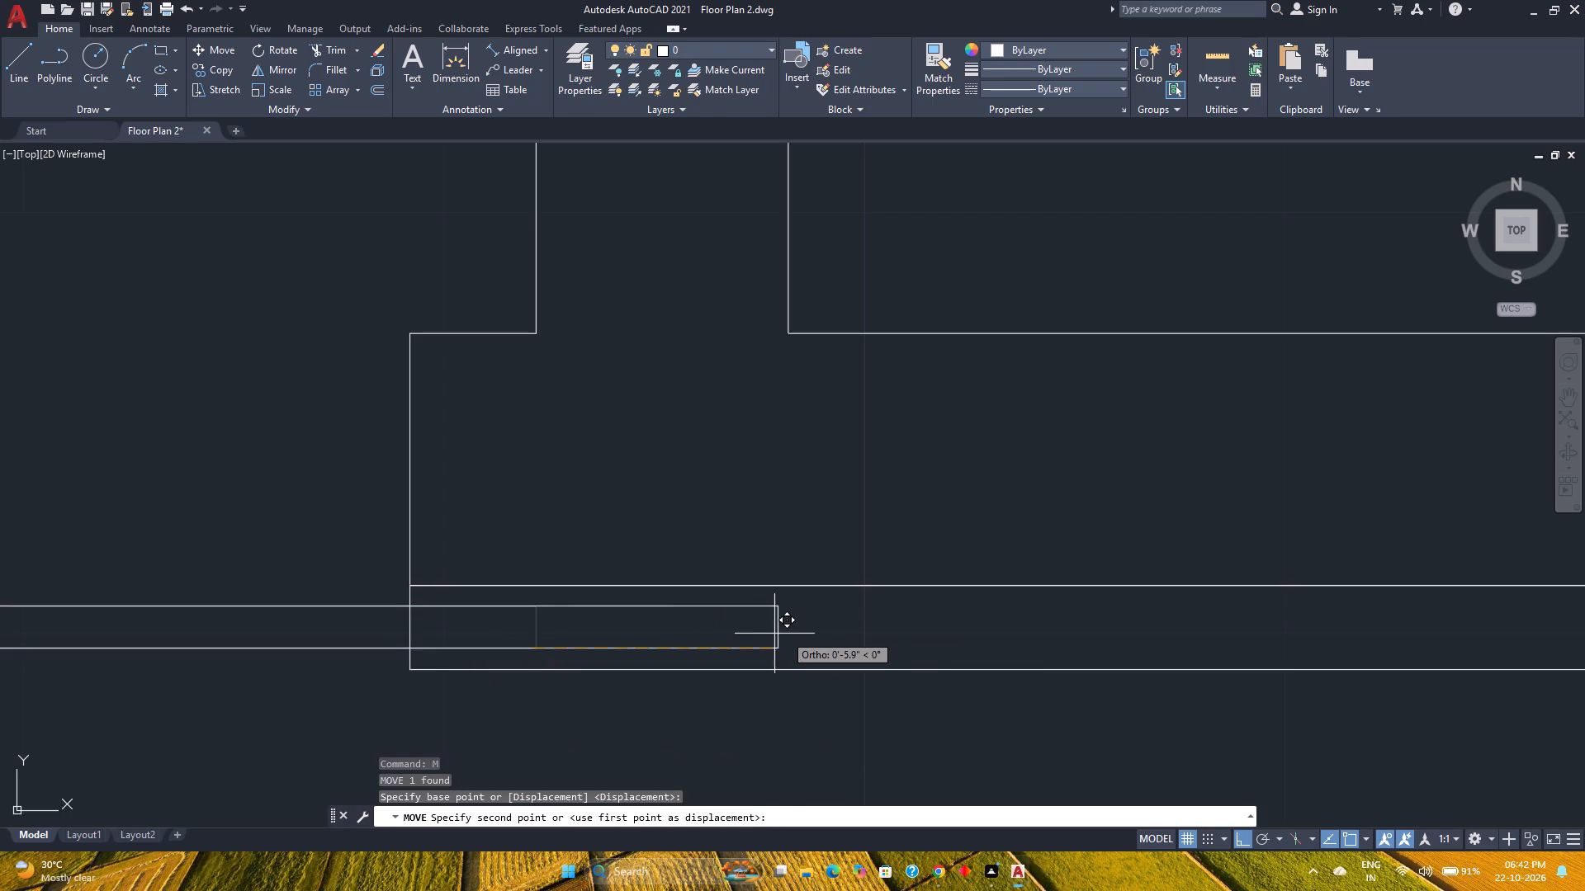
{"action": "scroll", "coordinate": [792, 634], "scroll_direction": "down", "scroll_amount": 3}
{"action": "type", "text": "1'"}
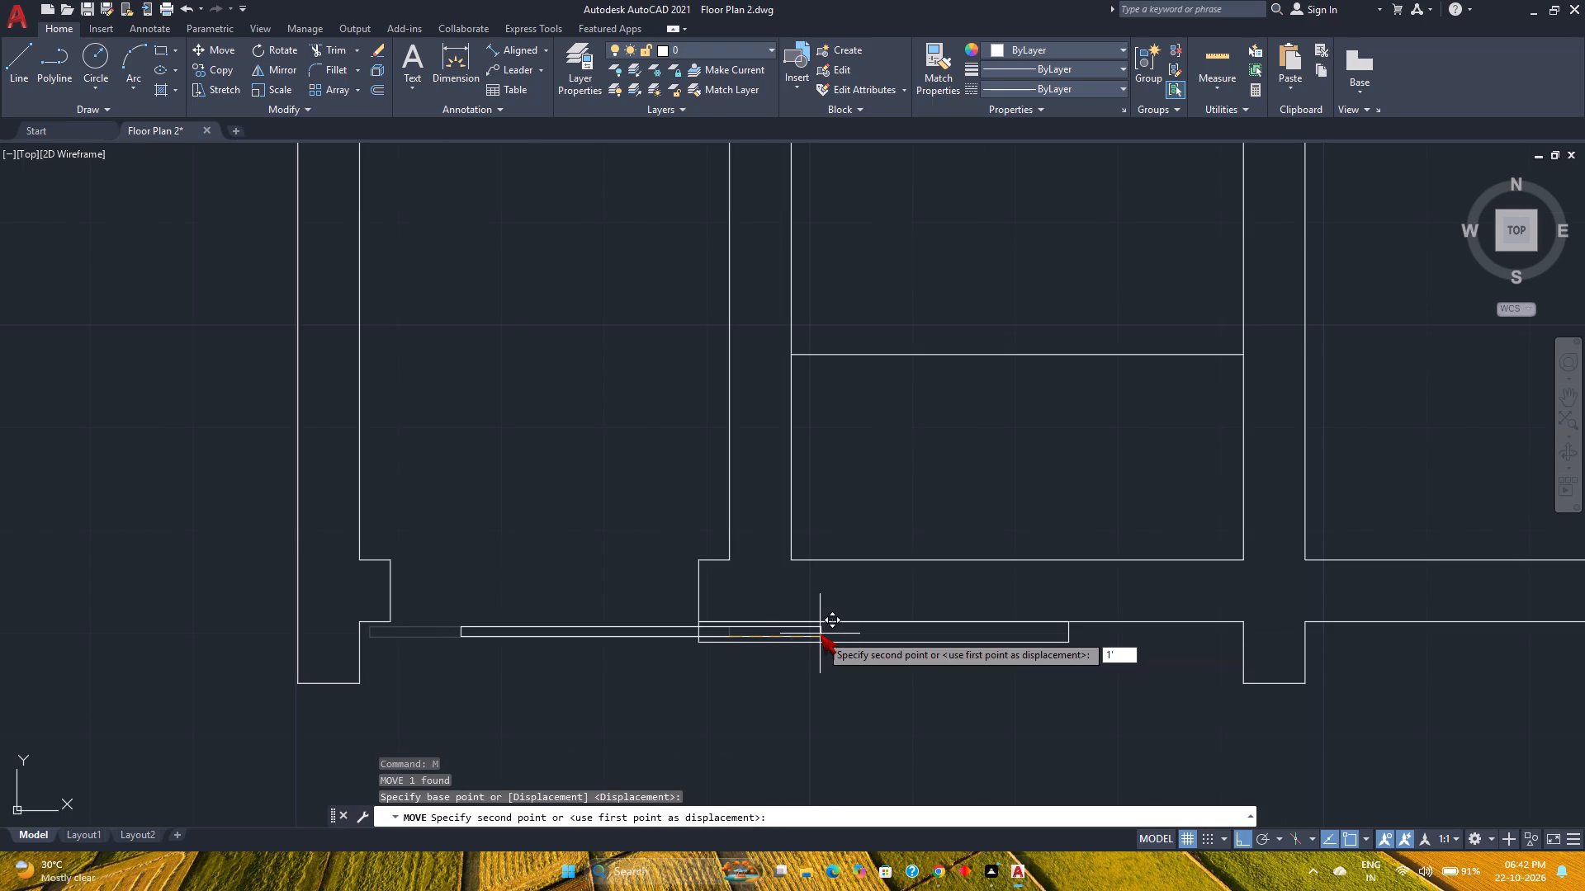
{"action": "key", "text": "4"}
{"action": "key", "text": "shift+quotedbl"}
{"action": "key", "text": "Return"}
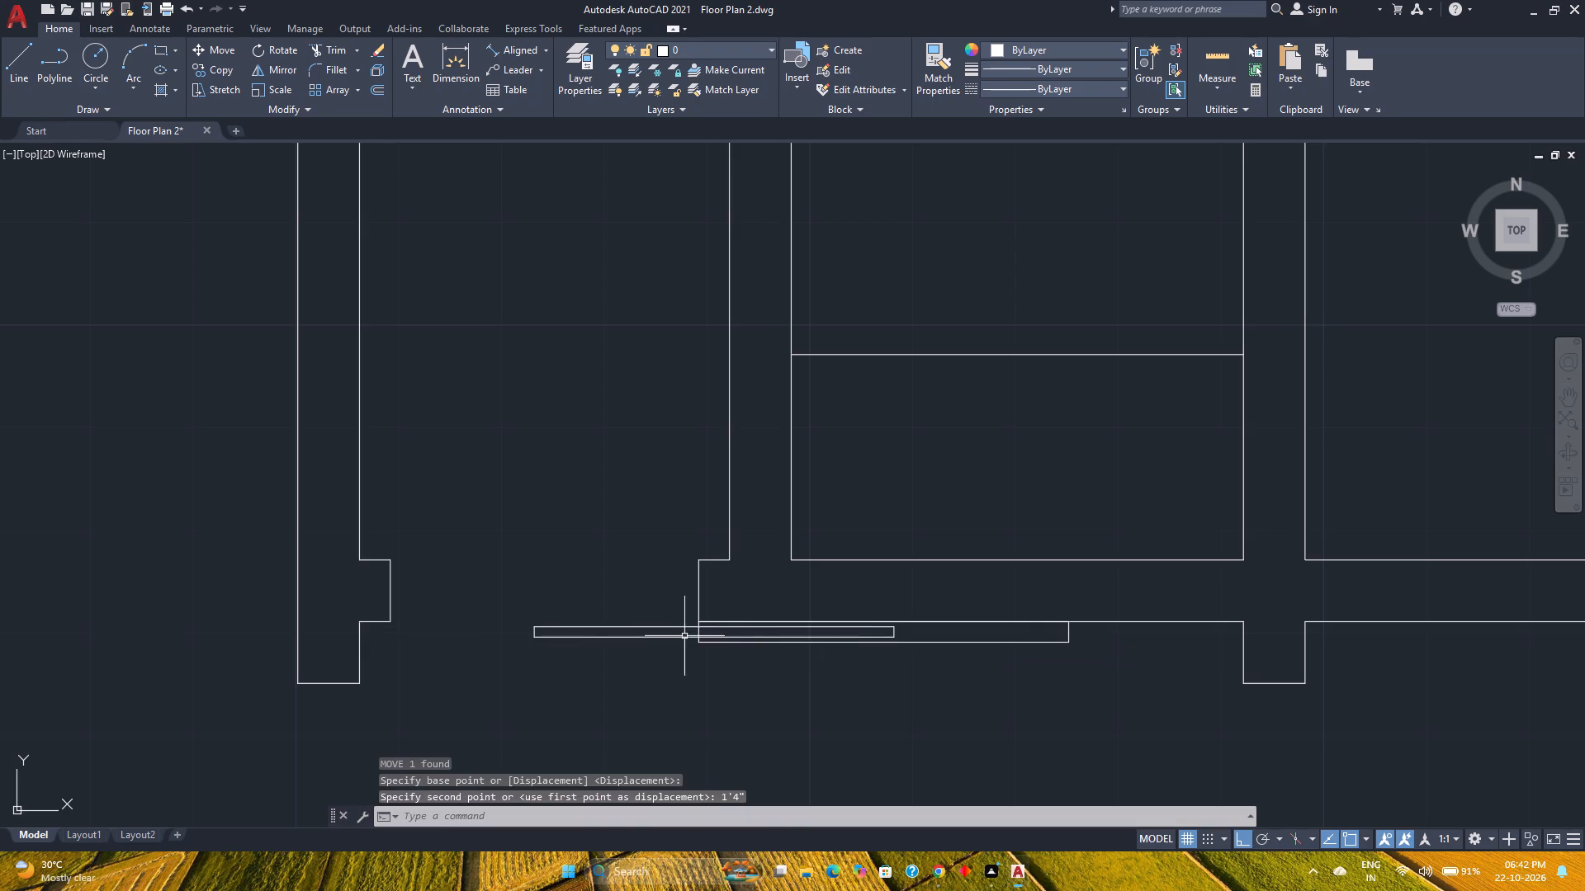
Save the drawing.
{"action": "scroll", "coordinate": [638, 643], "scroll_direction": "down", "scroll_amount": 2}
{"action": "middle_click_drag", "start_coordinate": [637, 643], "coordinate": [536, 638]}
{"action": "middle_click", "coordinate": [536, 638]}
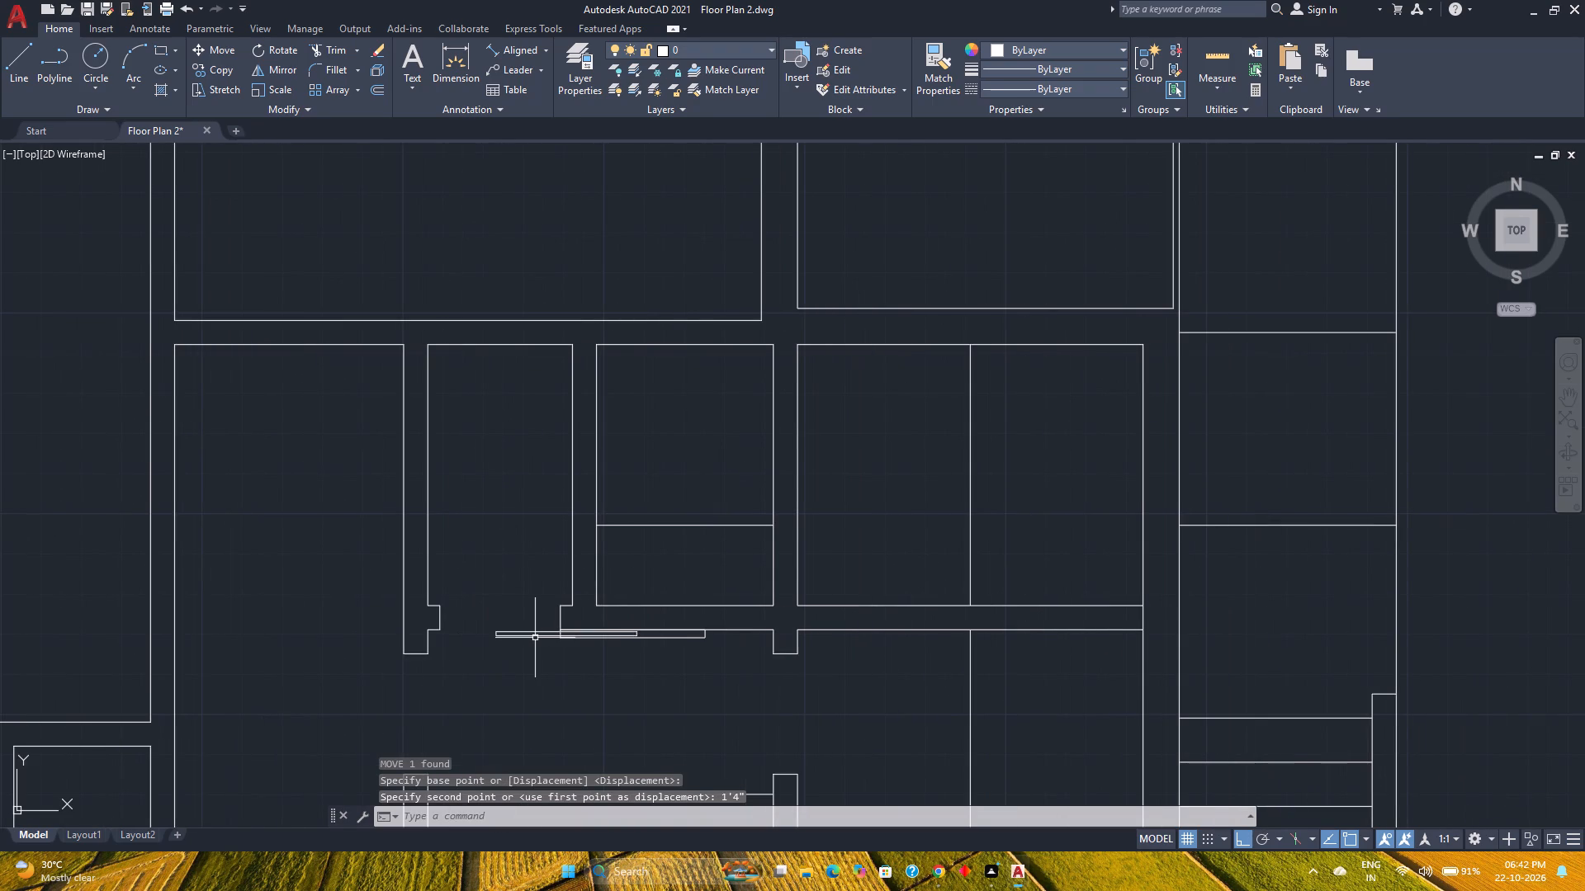
{"action": "key", "text": "ctrl+s"}
Draw a line across the north partition, from the northwest corner of the room east of the narrow room to the partition's north face.
{"action": "middle_click_drag", "start_coordinate": [670, 651], "coordinate": [591, 652]}
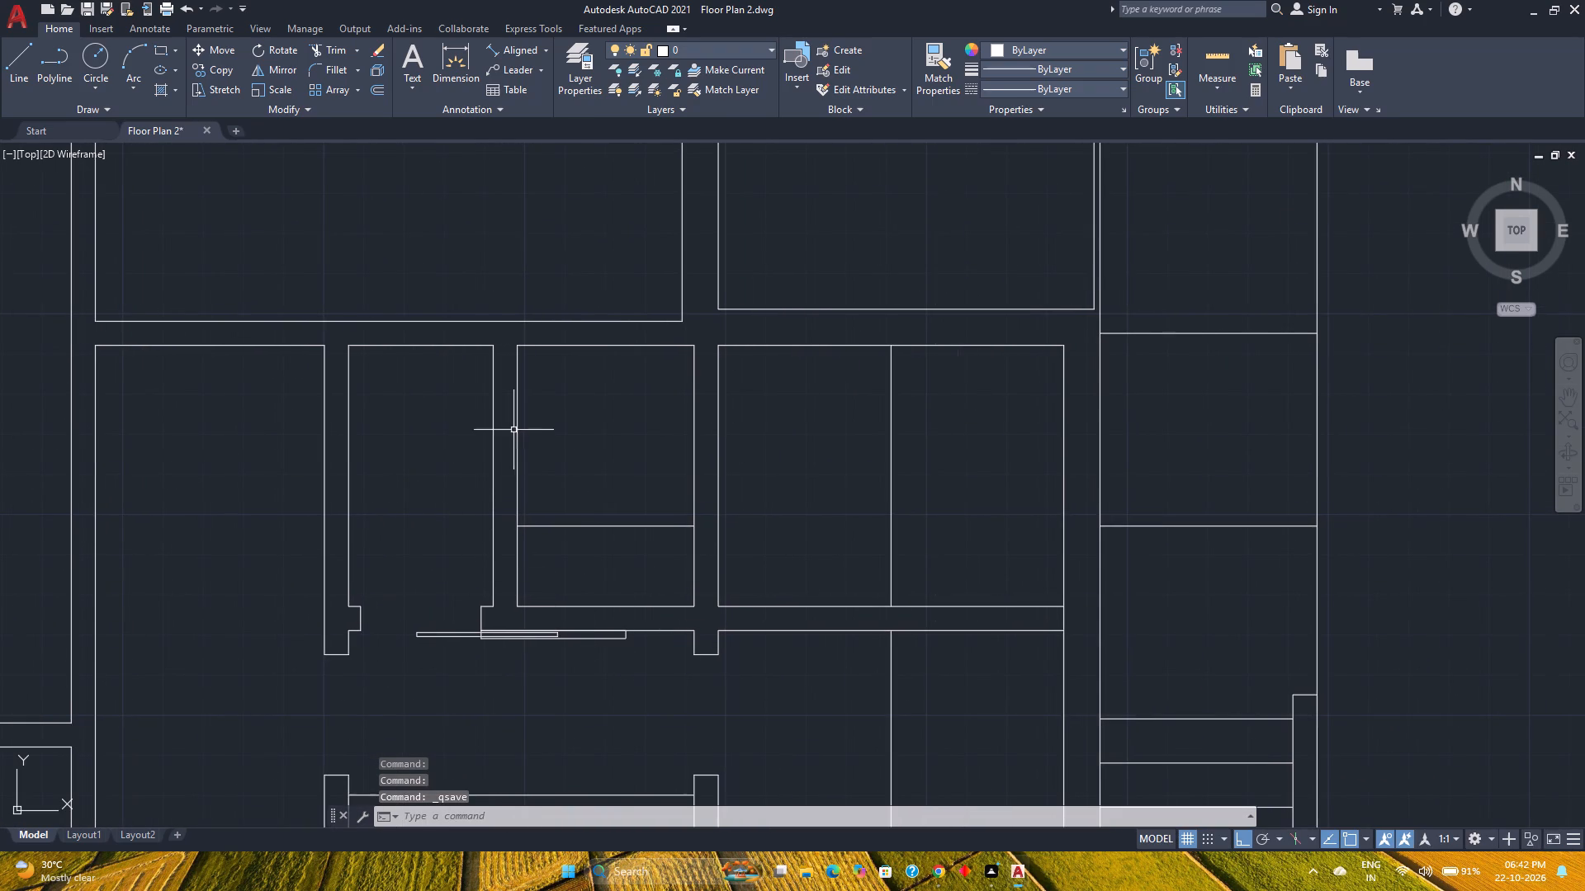
{"action": "scroll", "coordinate": [565, 364], "scroll_direction": "up", "scroll_amount": 2}
{"action": "middle_click_drag", "start_coordinate": [565, 364], "coordinate": [587, 488]}
{"action": "scroll", "coordinate": [587, 488], "scroll_direction": "down", "scroll_amount": 2}
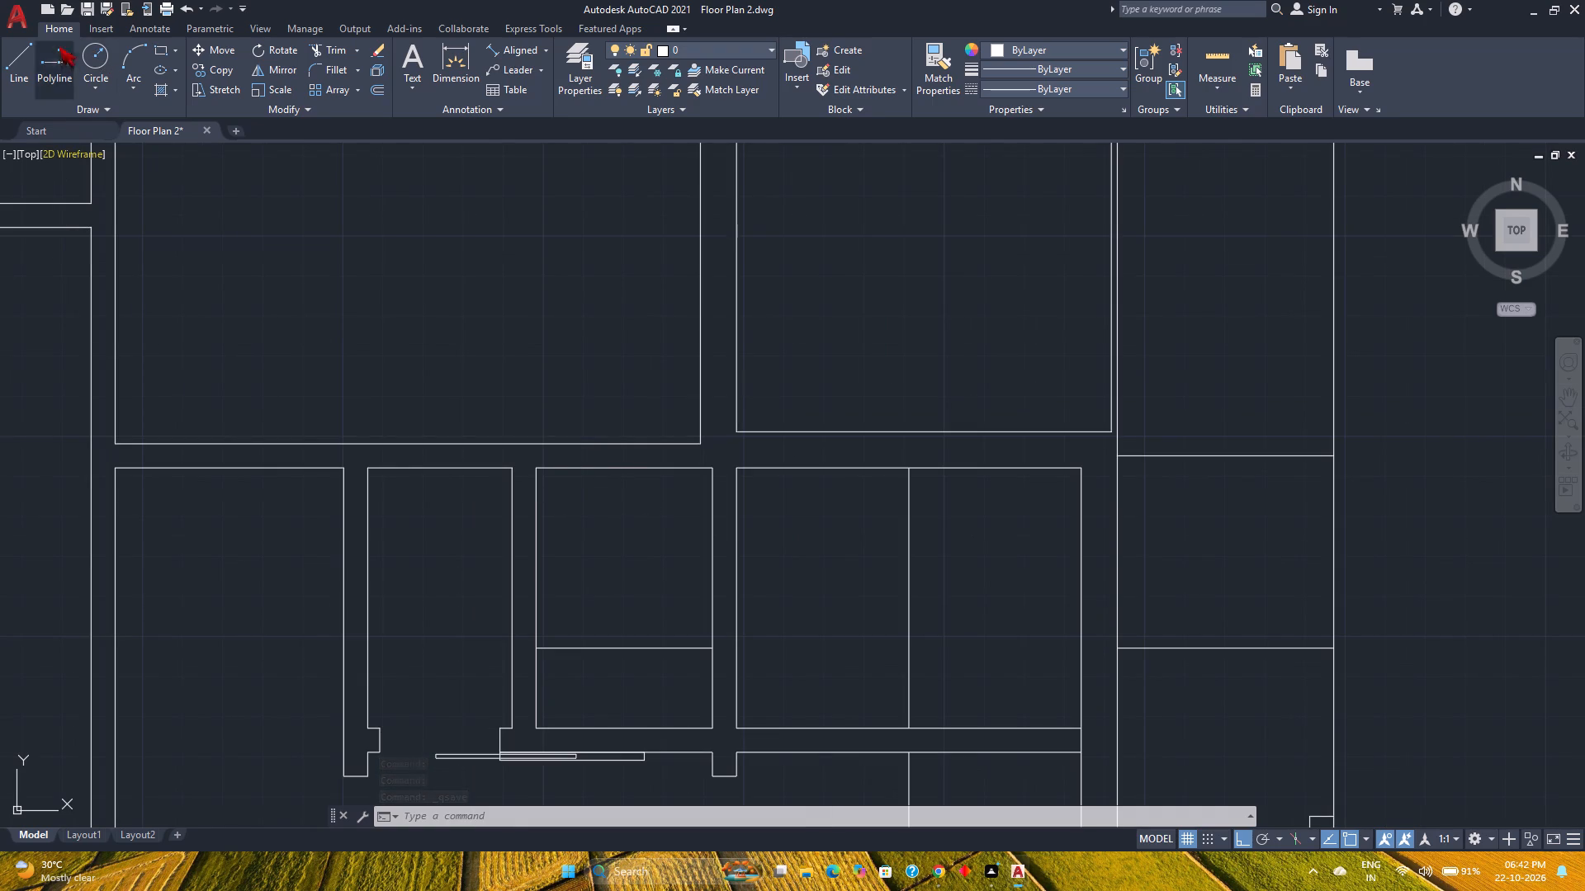
{"action": "left_click", "coordinate": [24, 54]}
{"action": "scroll", "coordinate": [502, 481], "scroll_direction": "up", "scroll_amount": 2}
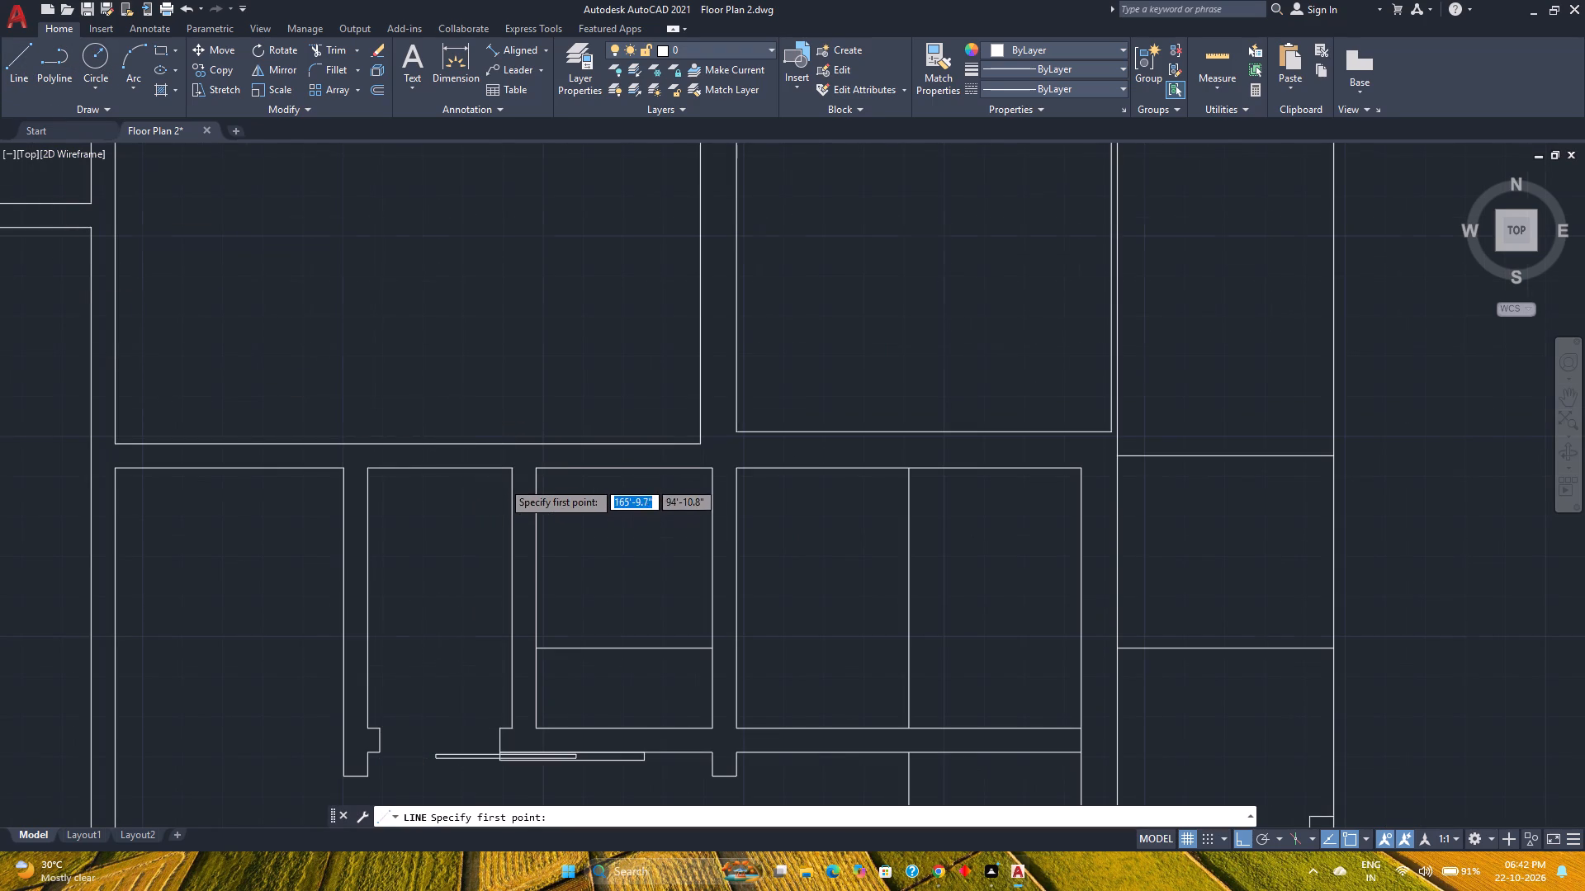
{"action": "left_click", "coordinate": [584, 449]}
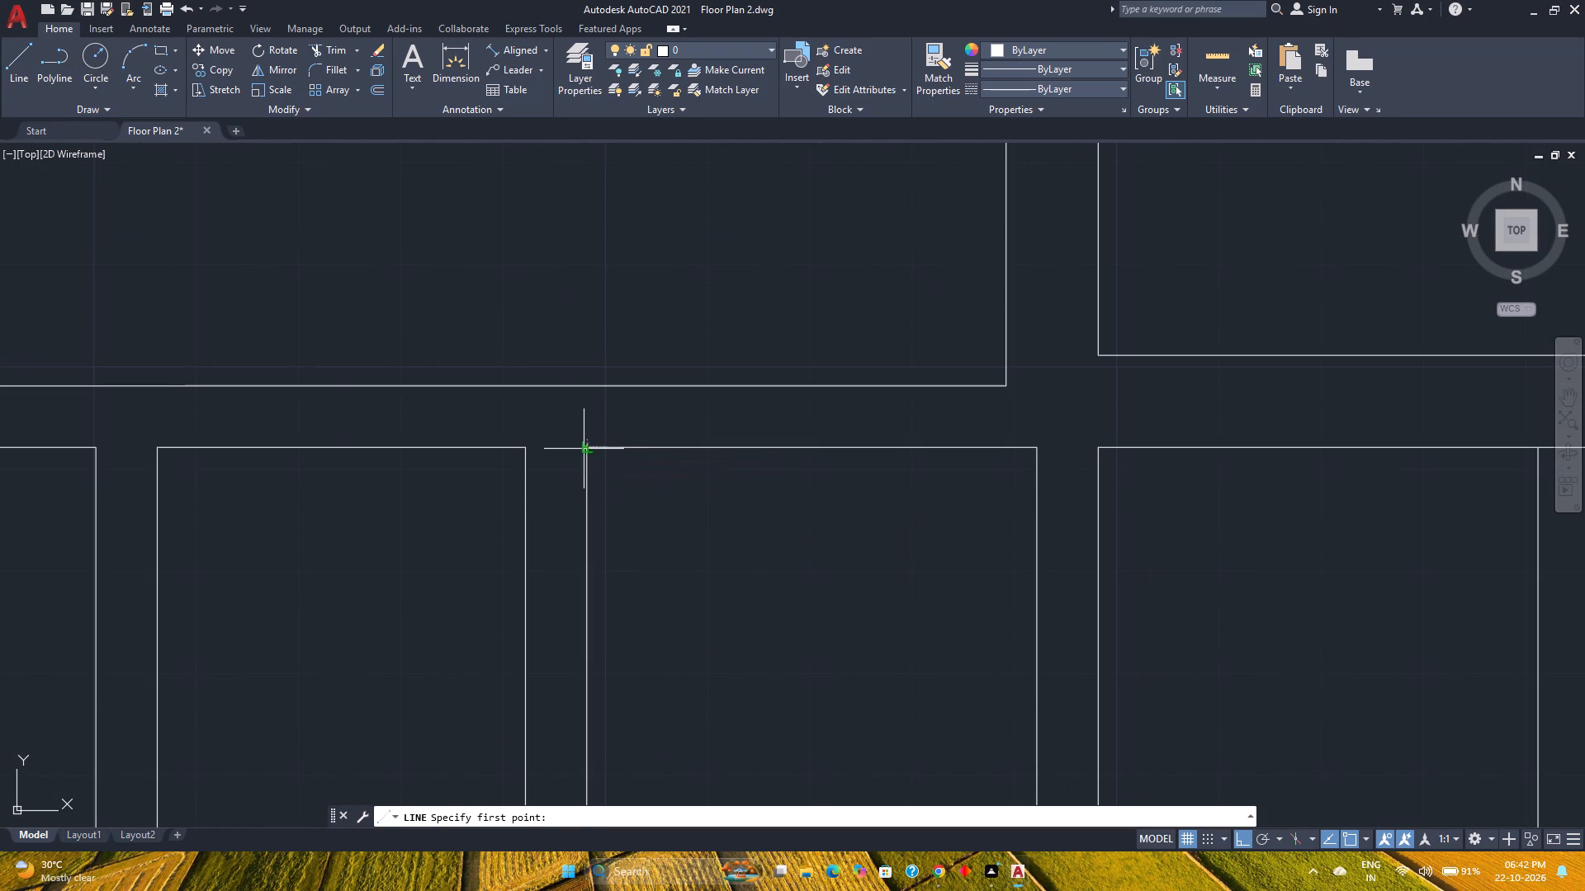
{"action": "left_click", "coordinate": [589, 388]}
{"action": "key", "text": "Escape"}
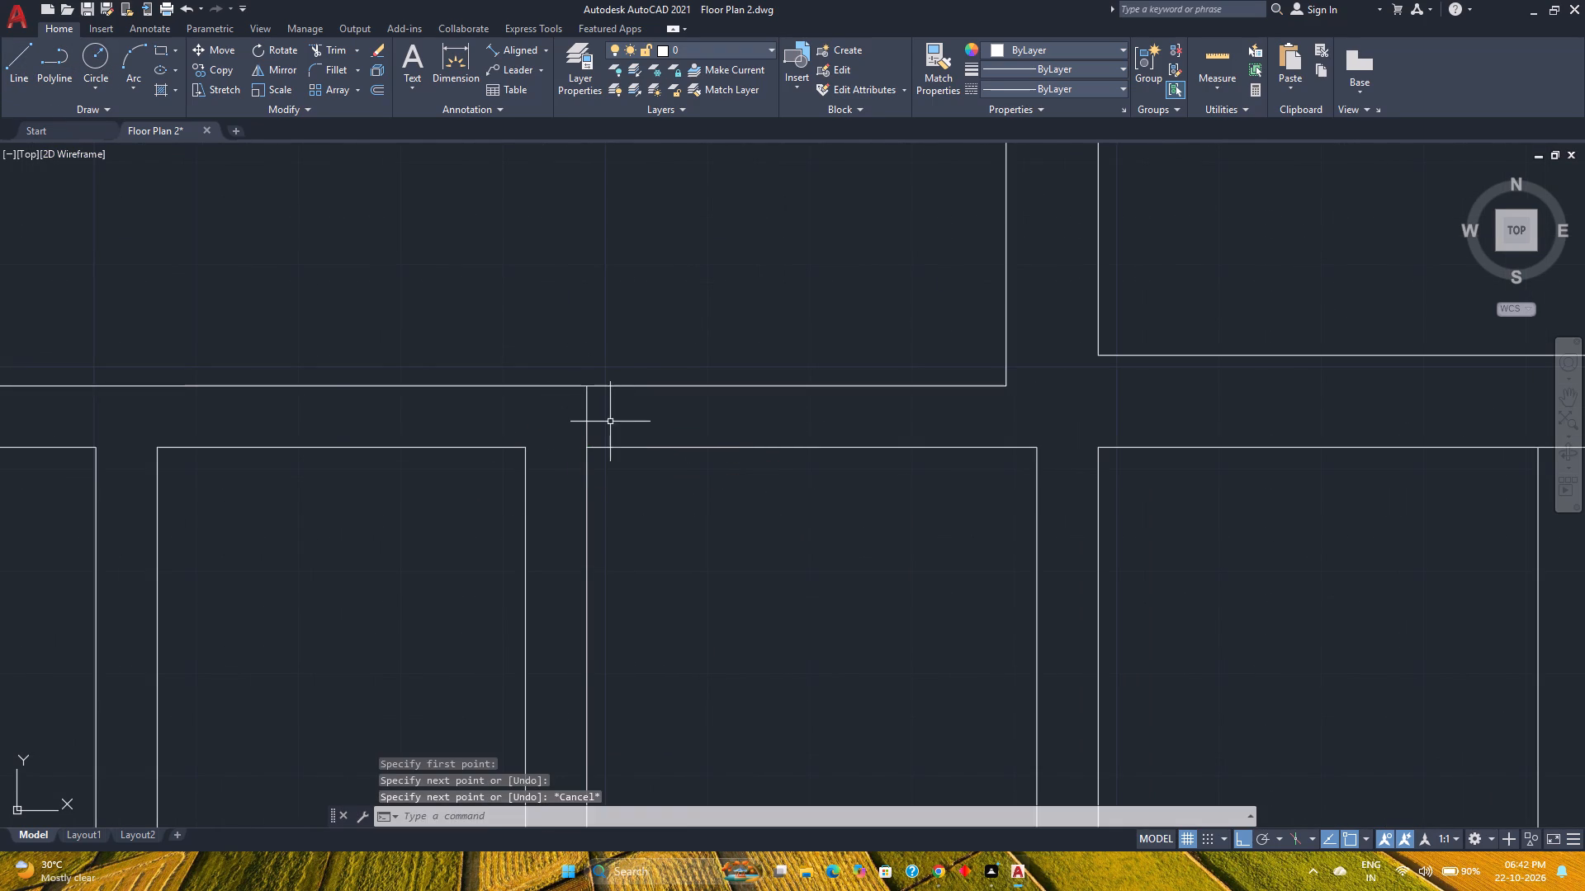
Move the line across the north partition 6" east.
{"action": "left_click", "coordinate": [611, 422]}
{"action": "left_click", "coordinate": [564, 408]}
{"action": "key", "text": "m"}
{"action": "key", "text": "Return"}
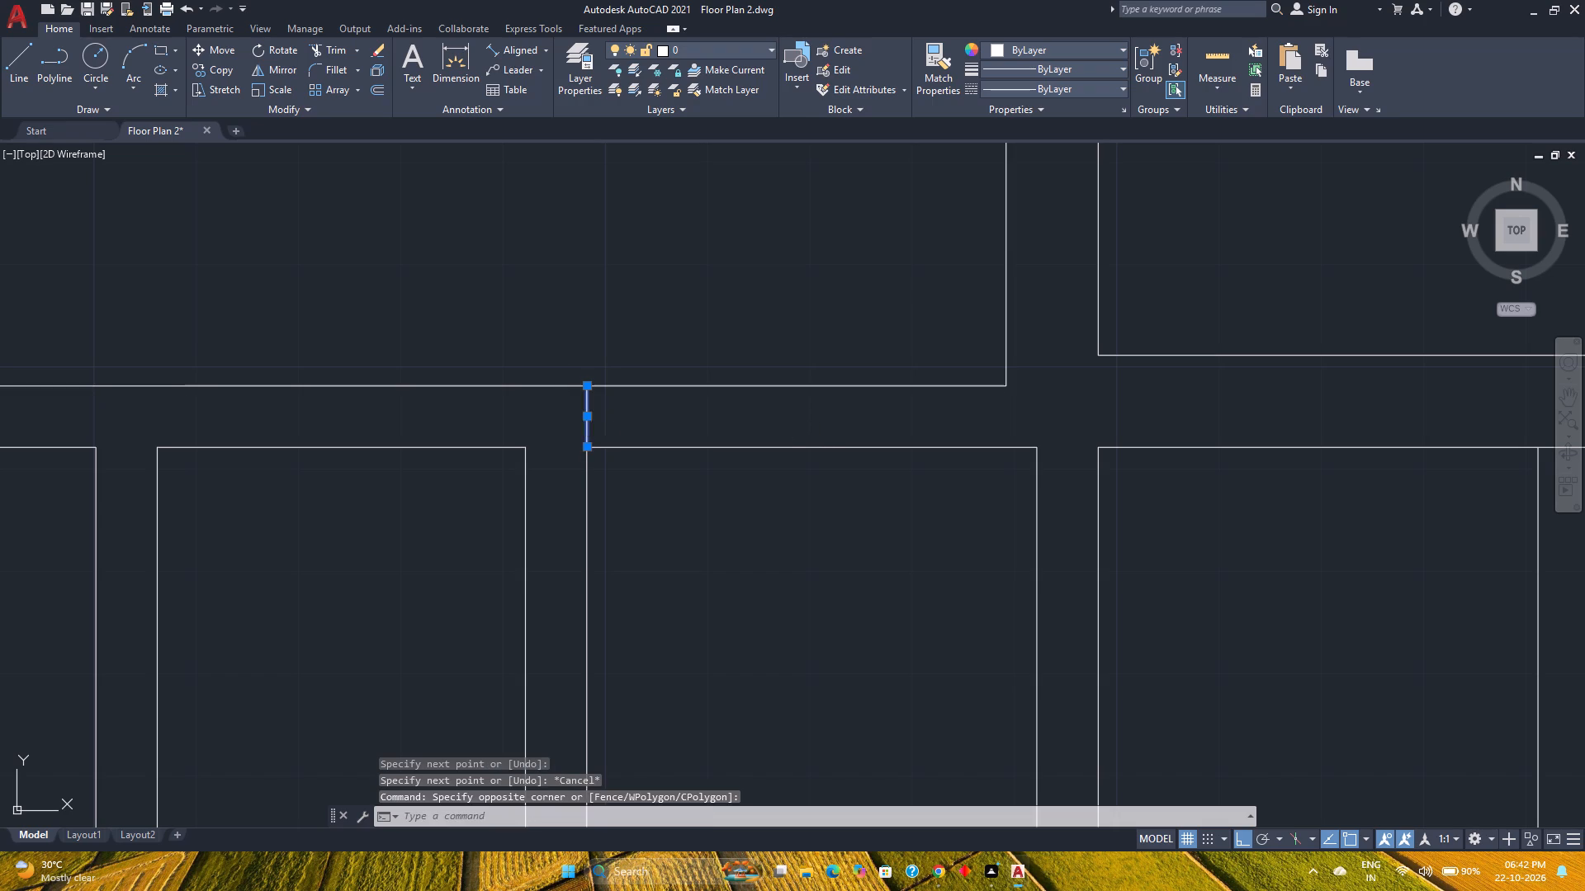
{"action": "scroll", "coordinate": [564, 408], "scroll_direction": "up", "scroll_amount": 2}
{"action": "left_click", "coordinate": [627, 353]}
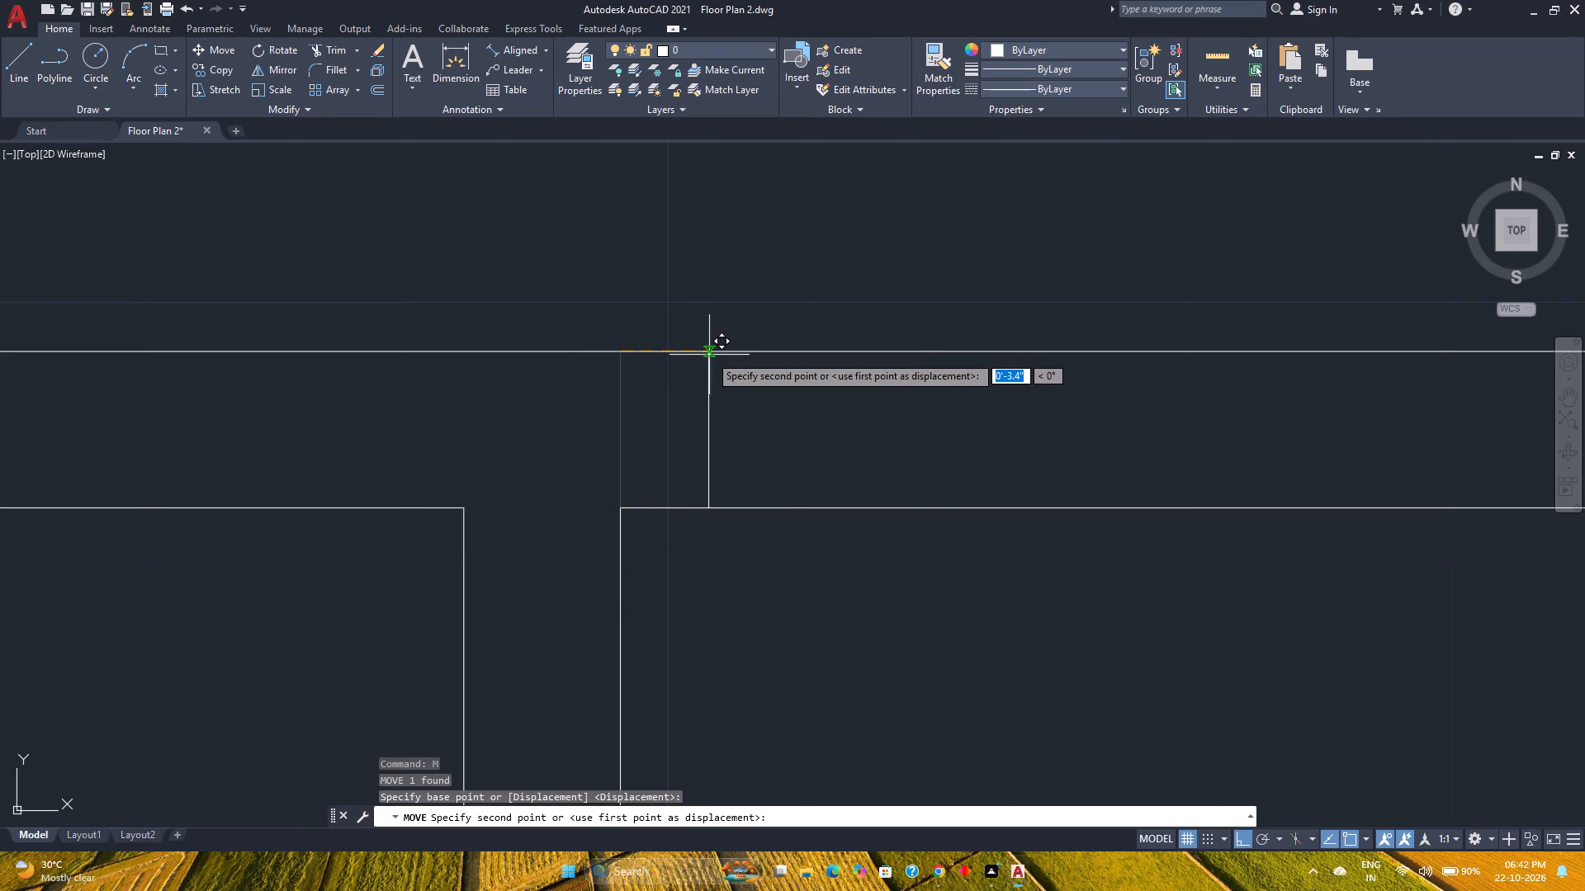
{"action": "key", "text": "6"}
{"action": "key", "text": "Return"}
Offset the line across the north partition 2'-6" east to mark the doorway's other jamb.
{"action": "scroll", "coordinate": [706, 354], "scroll_direction": "down", "scroll_amount": 3}
{"action": "middle_click_drag", "start_coordinate": [706, 354], "coordinate": [553, 381]}
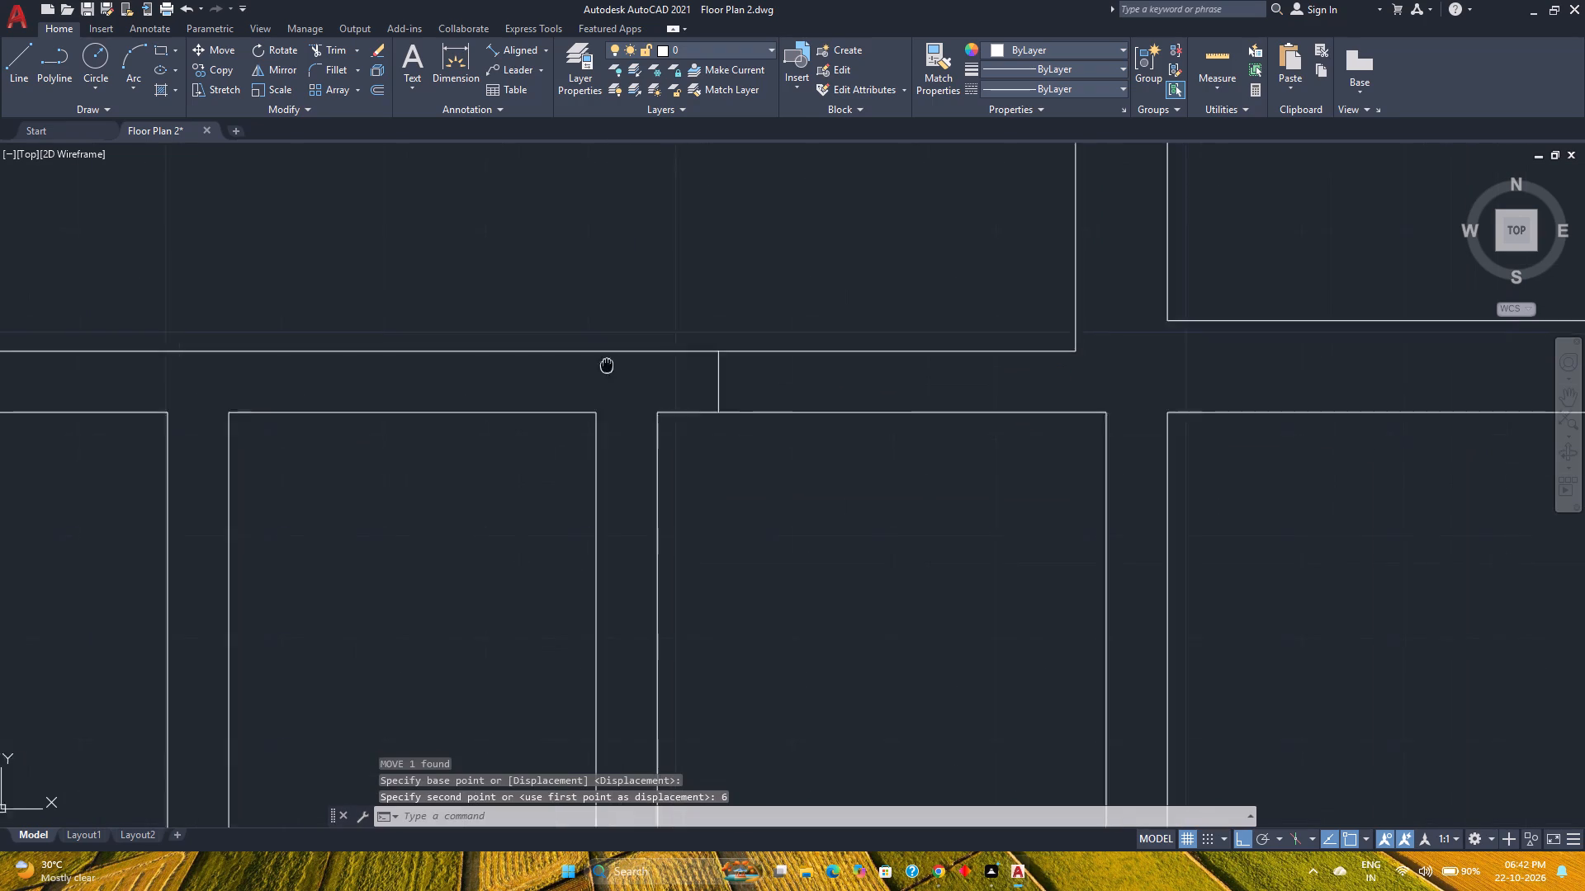
{"action": "middle_click_drag", "start_coordinate": [553, 381], "coordinate": [505, 394]}
{"action": "left_click", "coordinate": [371, 91]}
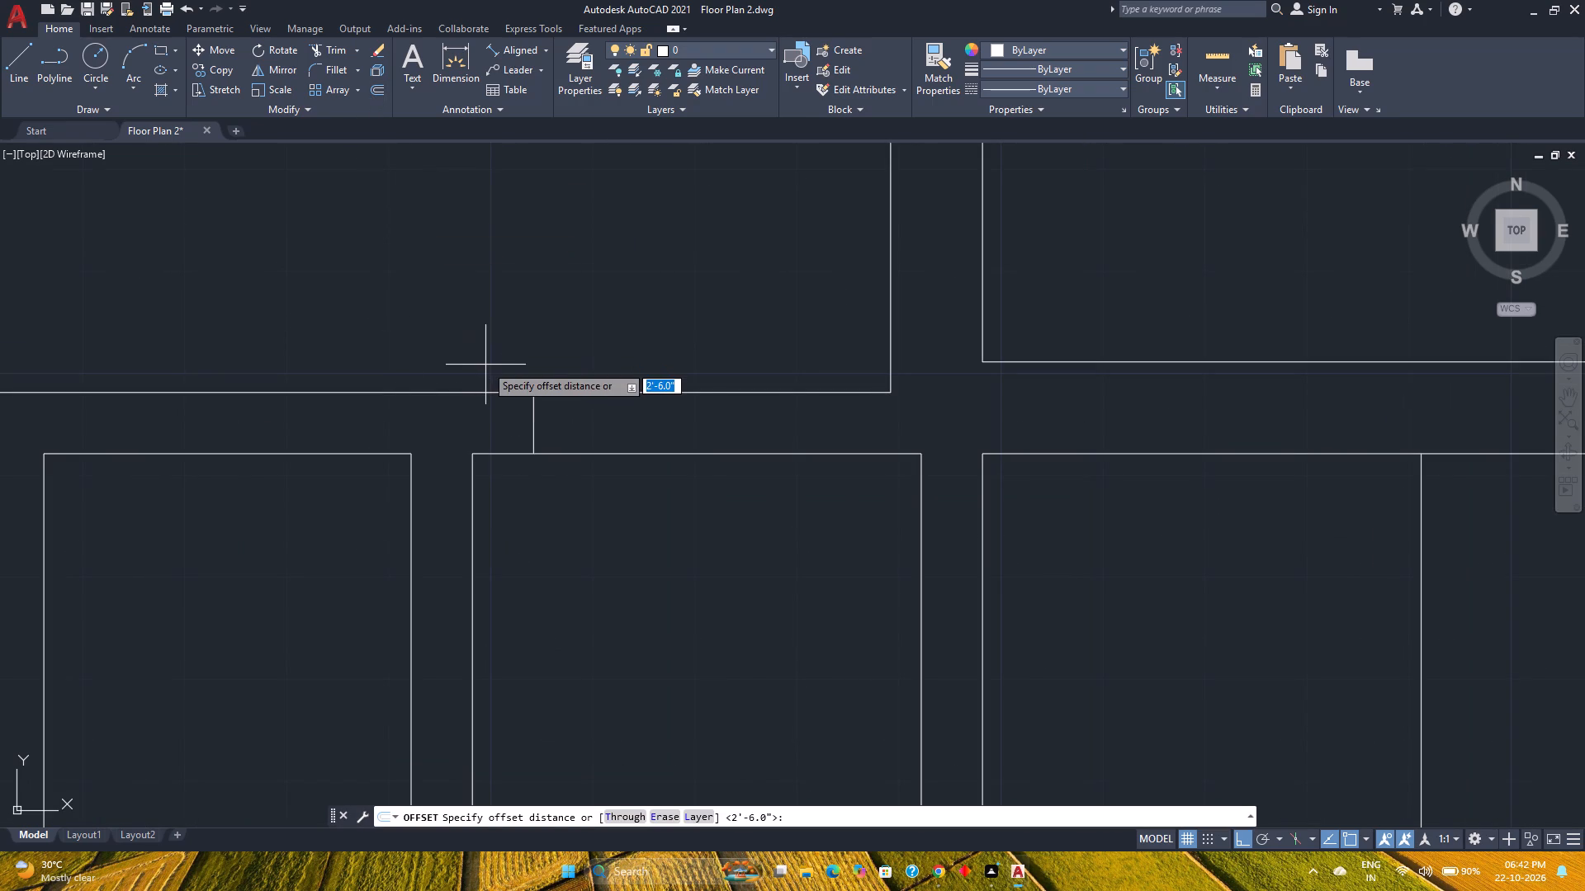
{"action": "key", "text": "Return"}
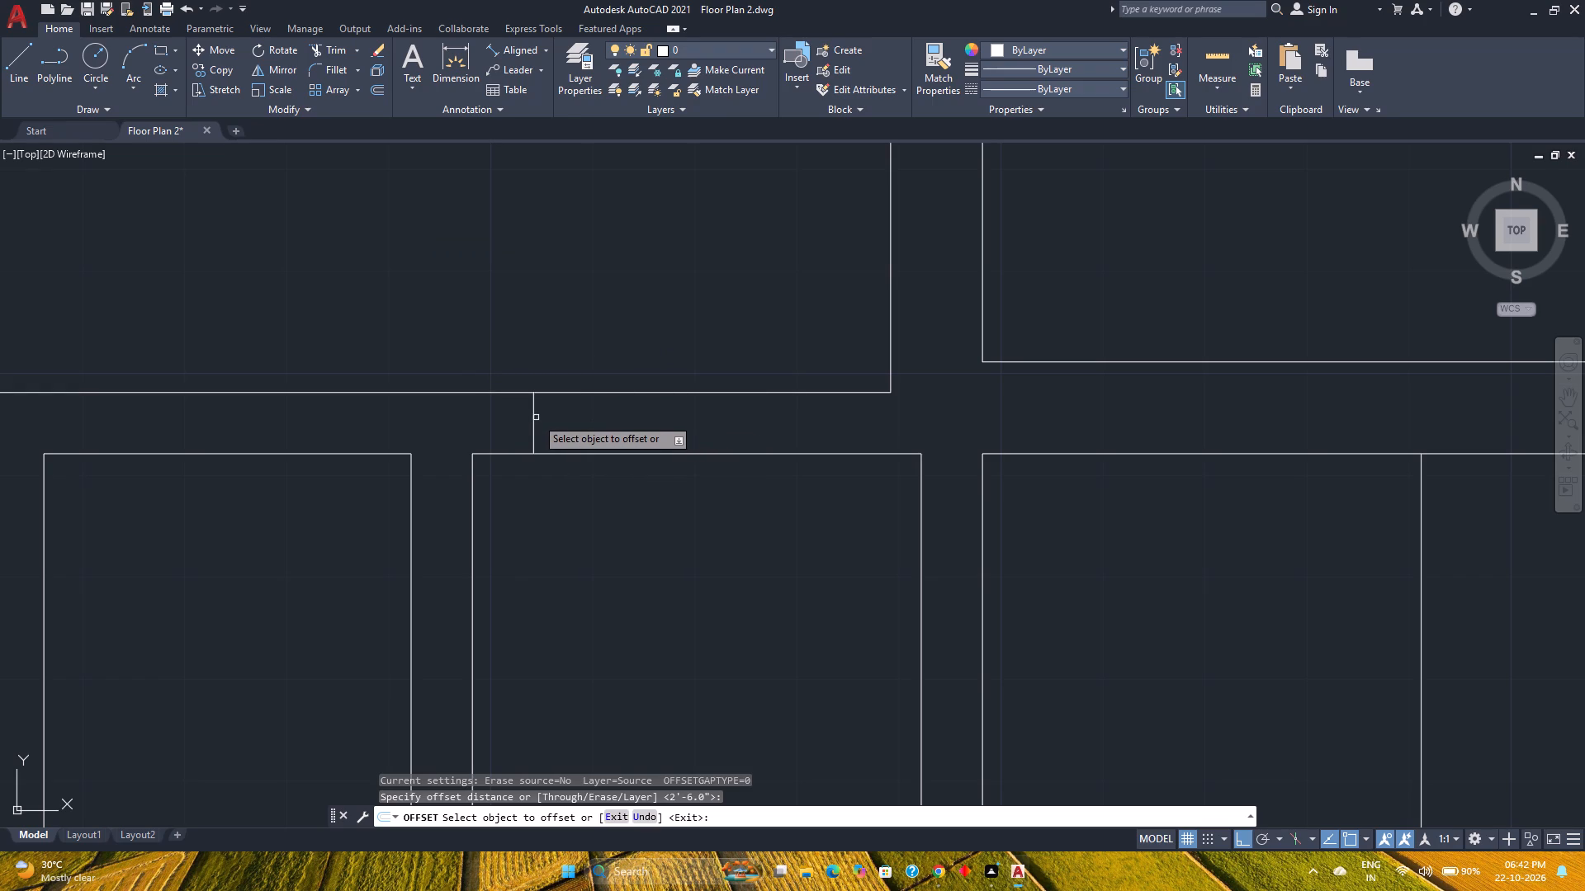
{"action": "left_click", "coordinate": [535, 417]}
{"action": "left_click", "coordinate": [594, 412]}
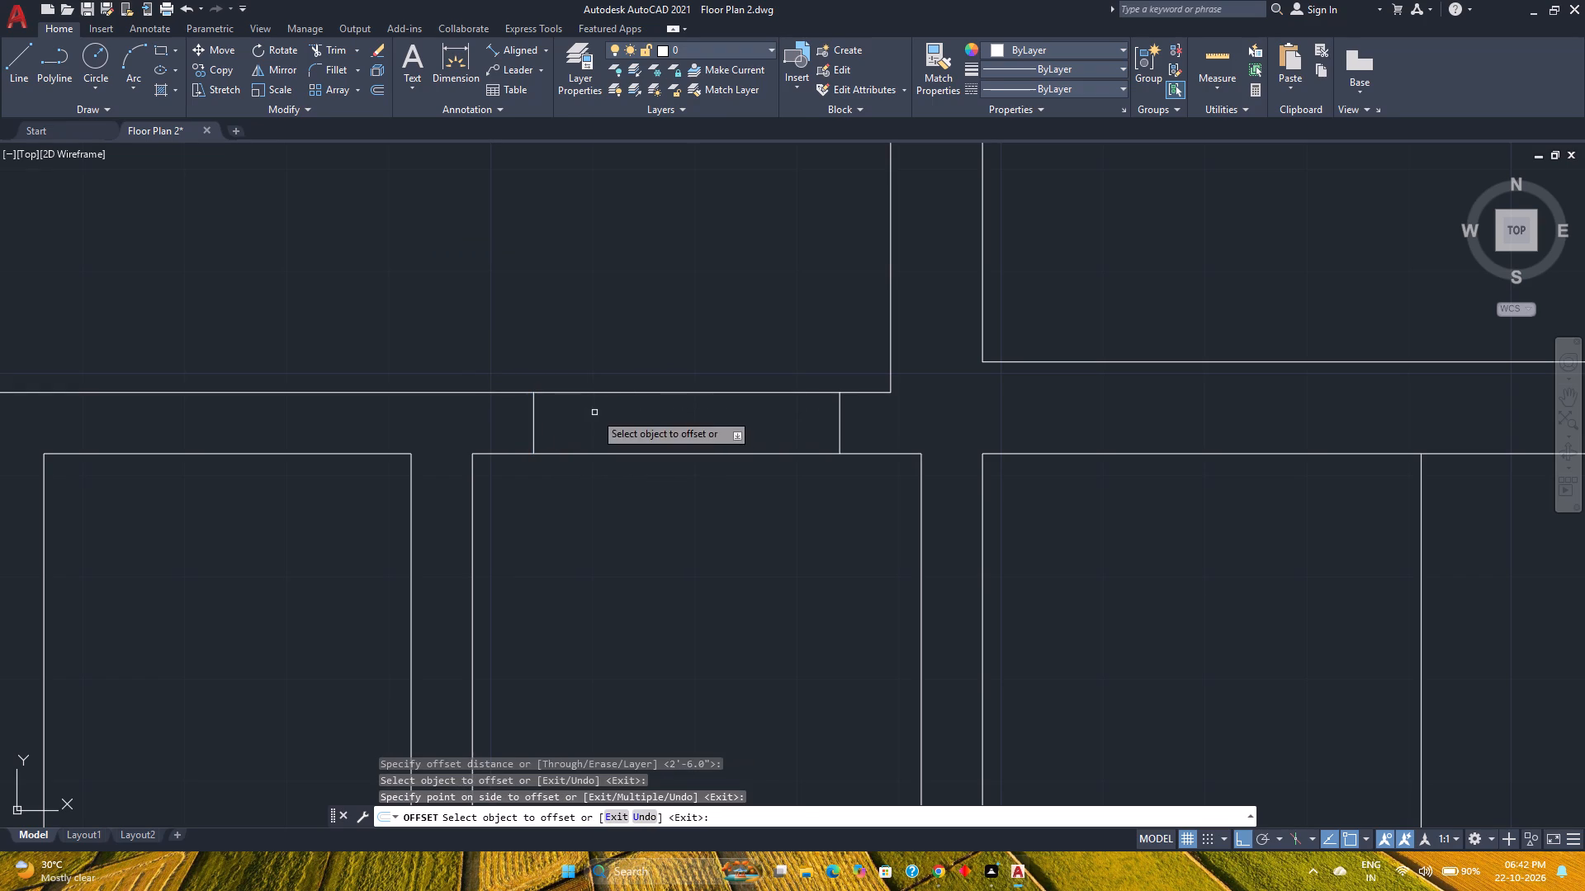
{"action": "scroll", "coordinate": [644, 487], "scroll_direction": "down", "scroll_amount": 4}
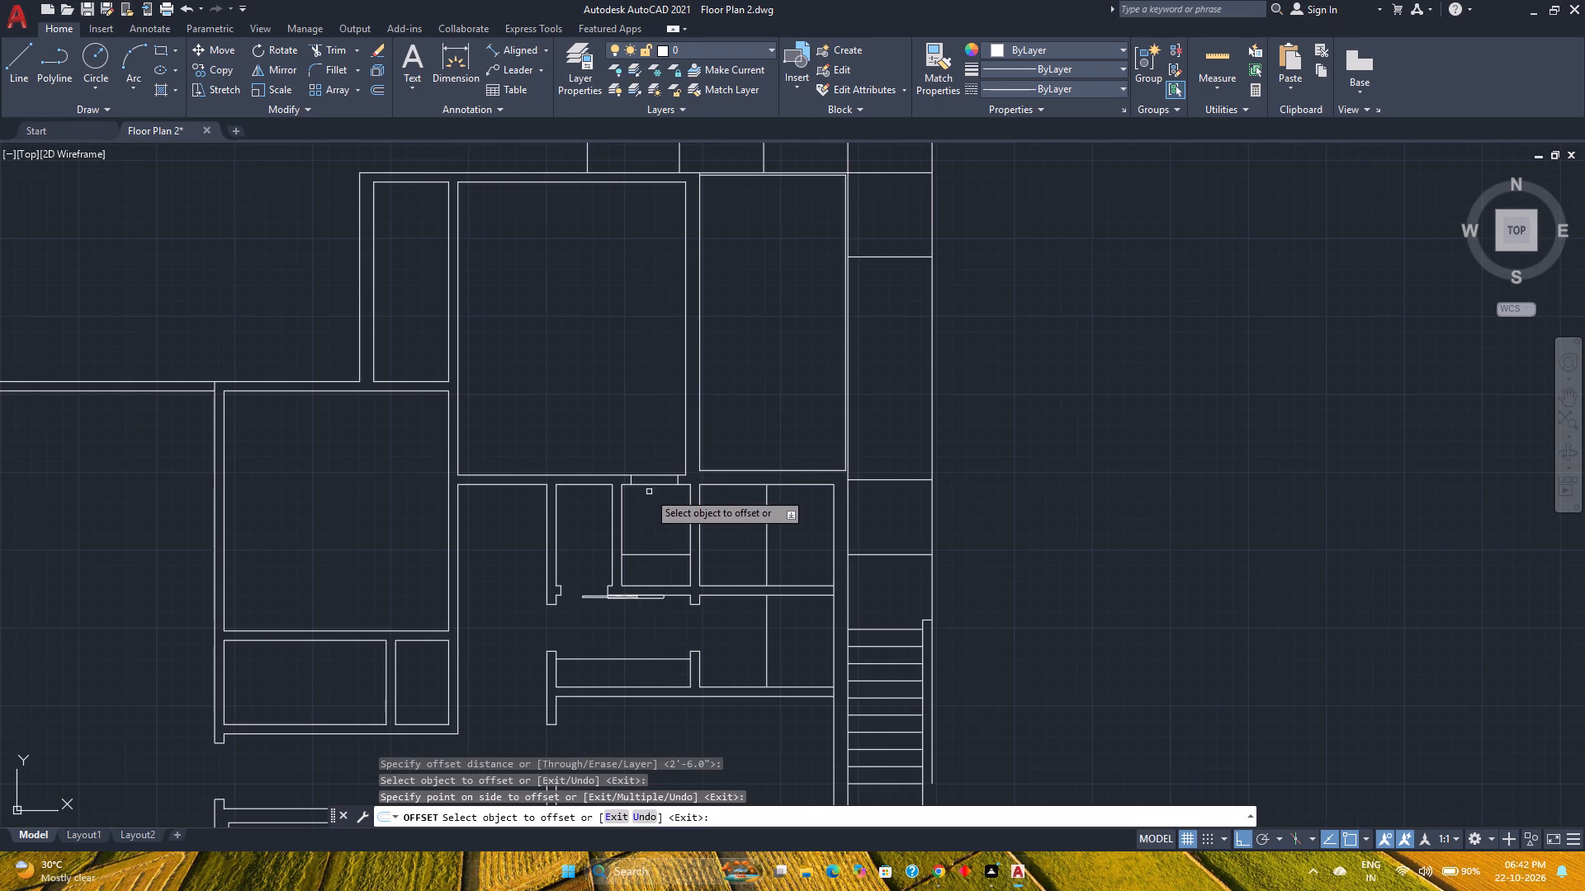
{"action": "key", "text": "Escape"}
Move both jamb lines in the north partition 3" west.
{"action": "scroll", "coordinate": [644, 488], "scroll_direction": "up", "scroll_amount": 1}
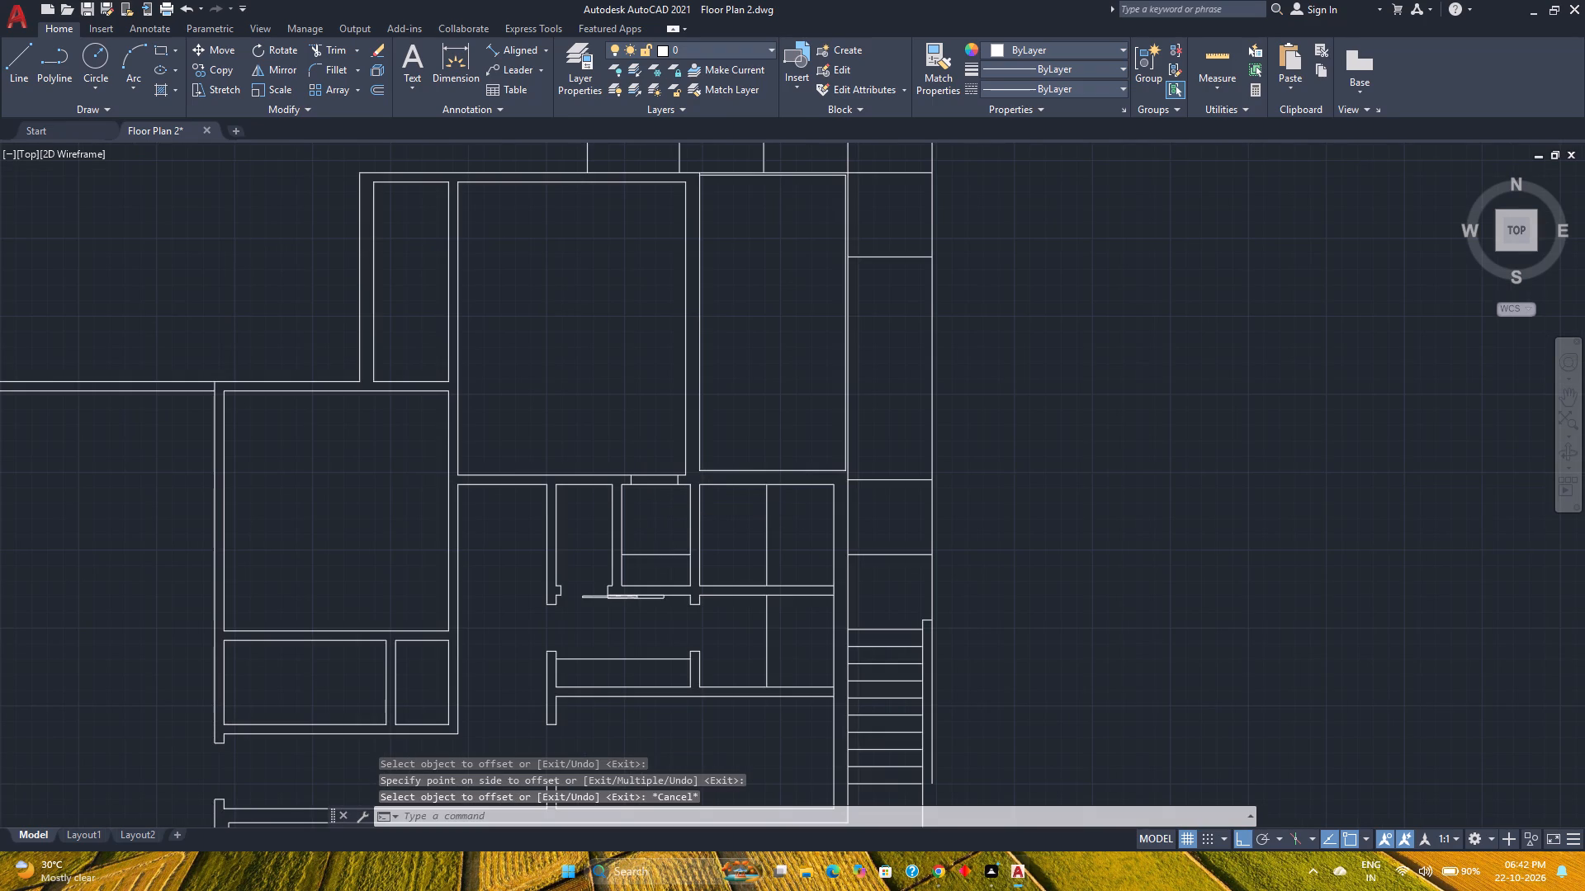
{"action": "scroll", "coordinate": [701, 465], "scroll_direction": "up", "scroll_amount": 3}
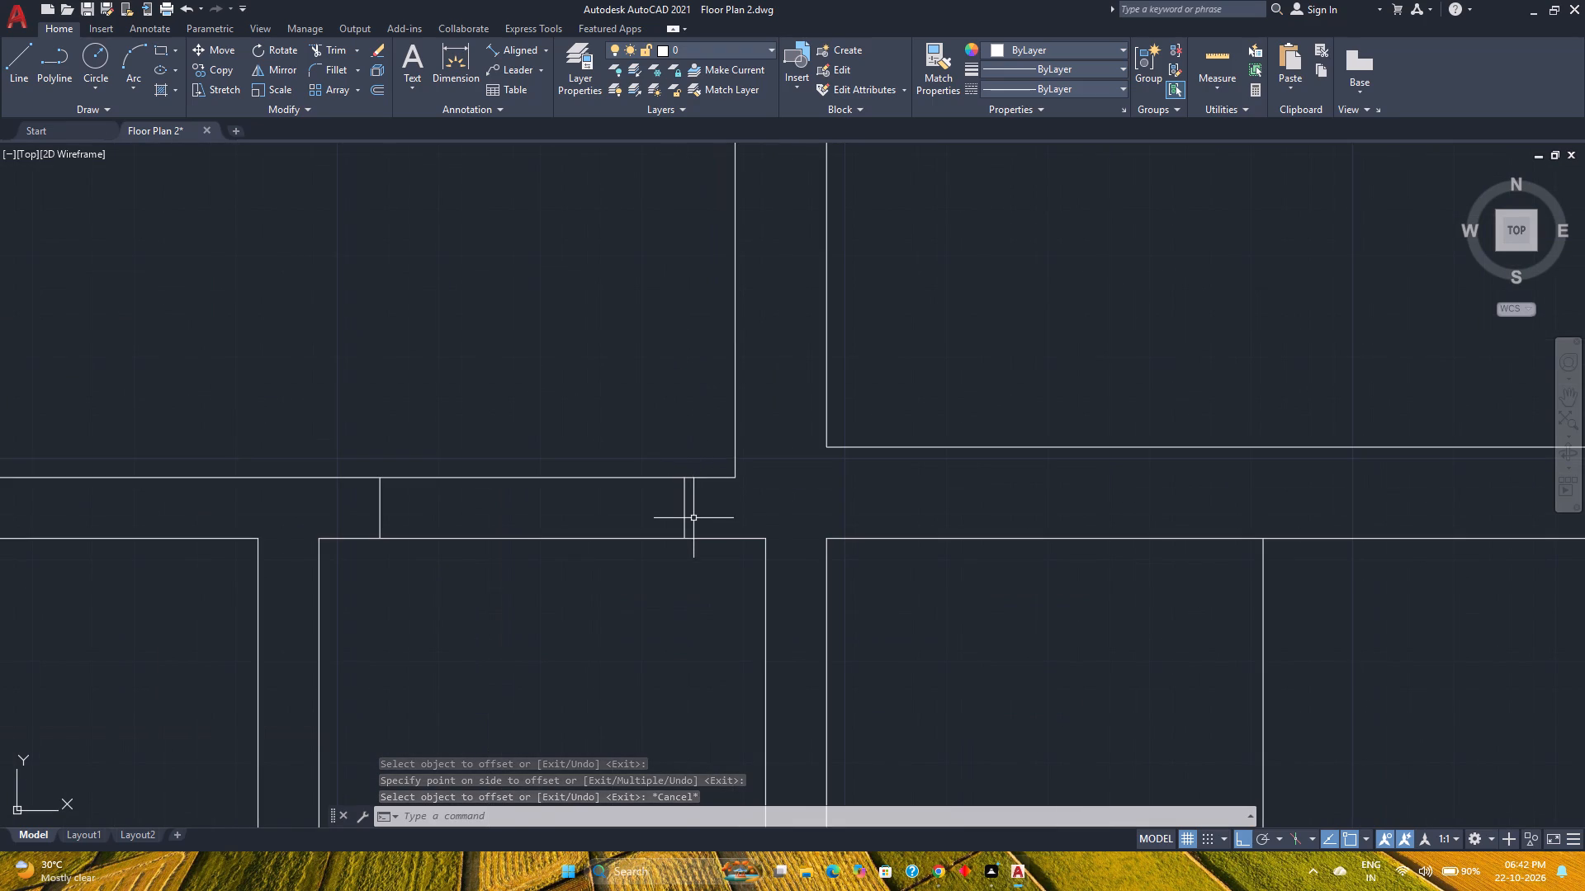
{"action": "left_click", "coordinate": [693, 518]}
{"action": "left_click", "coordinate": [355, 488]}
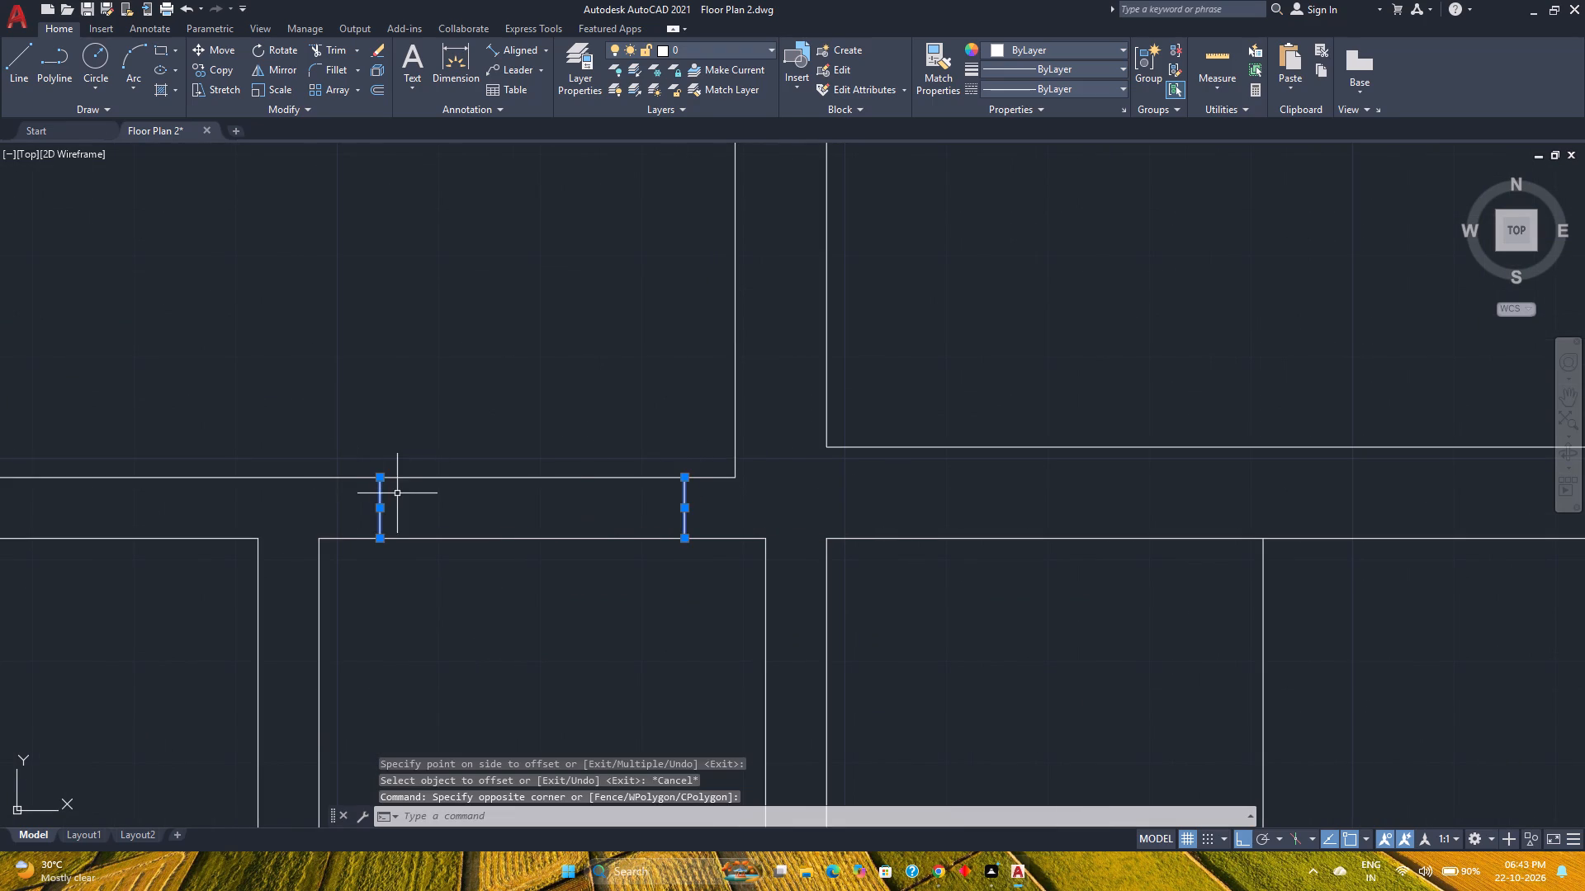
{"action": "scroll", "coordinate": [398, 493], "scroll_direction": "down", "scroll_amount": 1}
{"action": "key", "text": "m"}
{"action": "key", "text": "Return"}
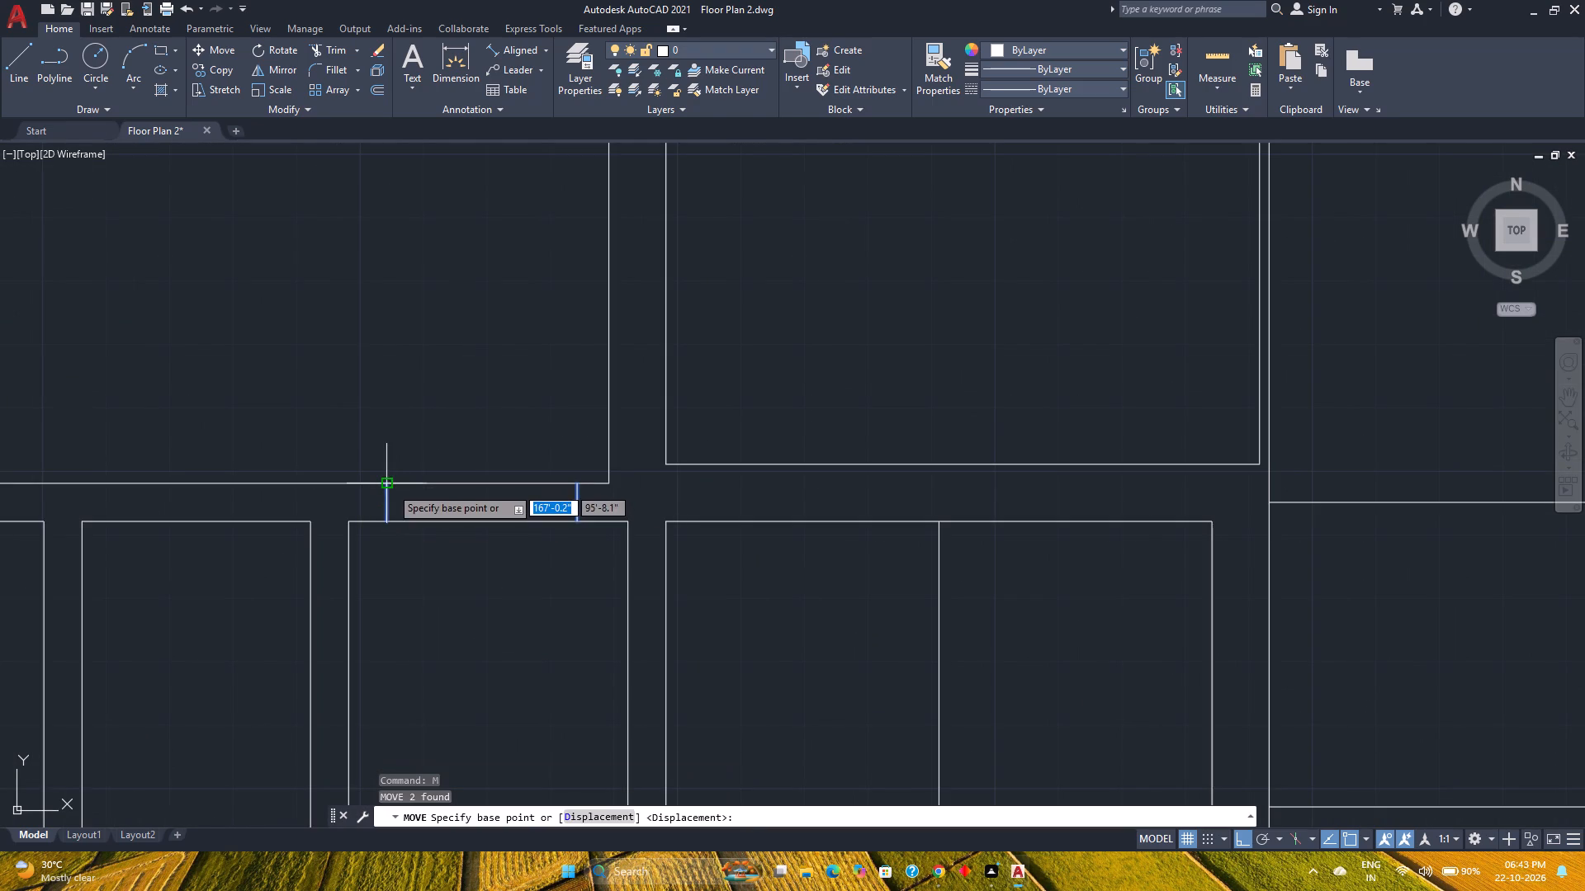
{"action": "left_click", "coordinate": [390, 487]}
{"action": "key", "text": "3"}
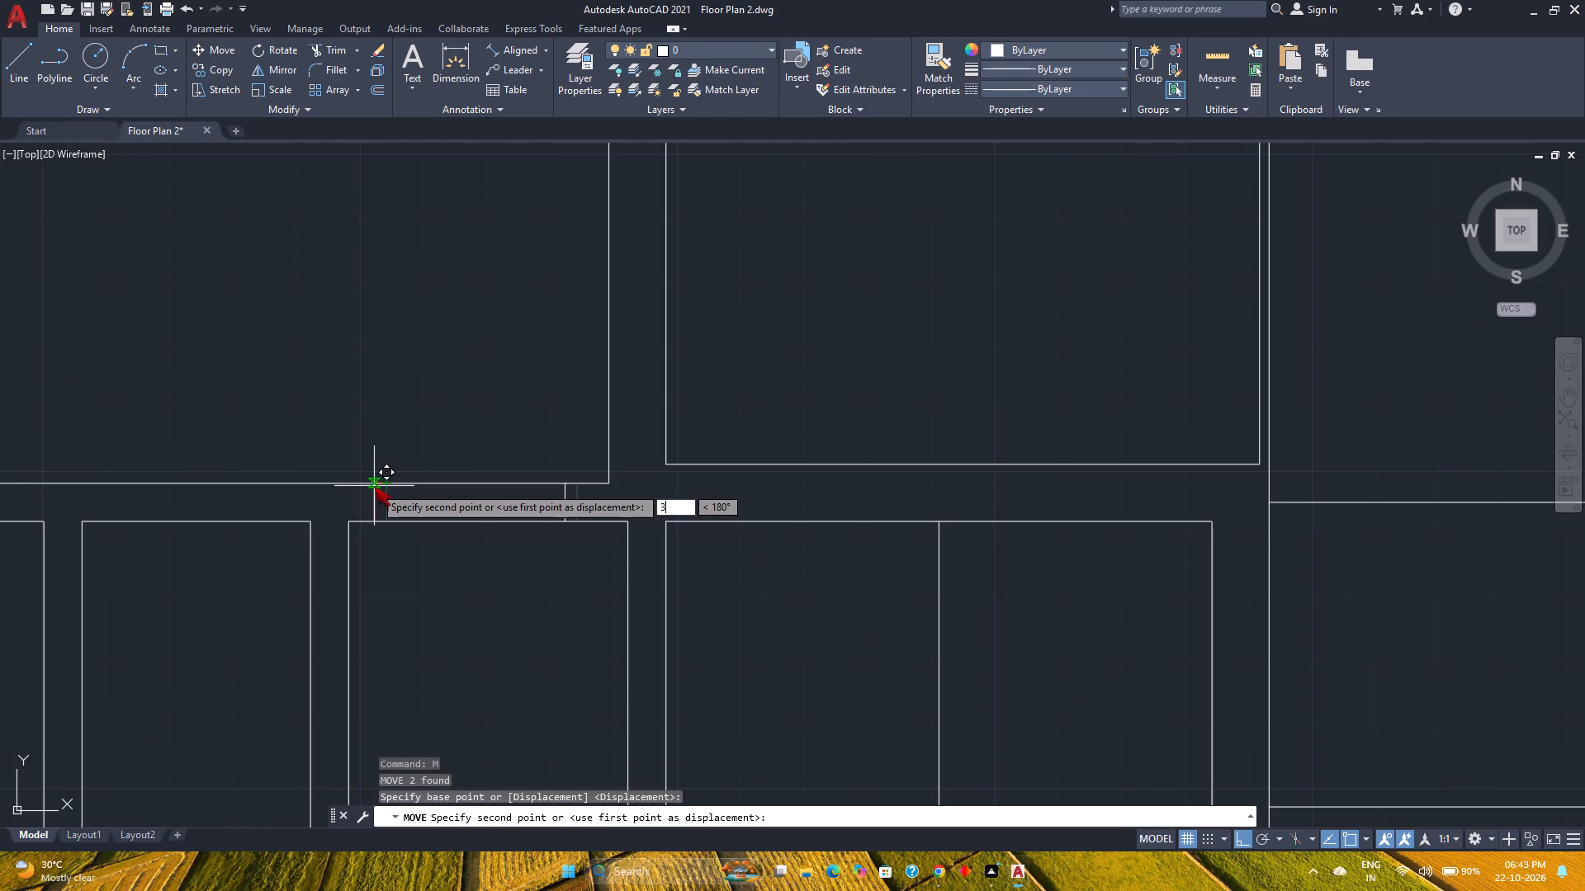
{"action": "key", "text": "Return"}
Trim both faces of the north partition between the two jamb lines to open the doorway.
{"action": "scroll", "coordinate": [455, 573], "scroll_direction": "down", "scroll_amount": 1}
{"action": "key", "text": "t"}
{"action": "key", "text": "r"}
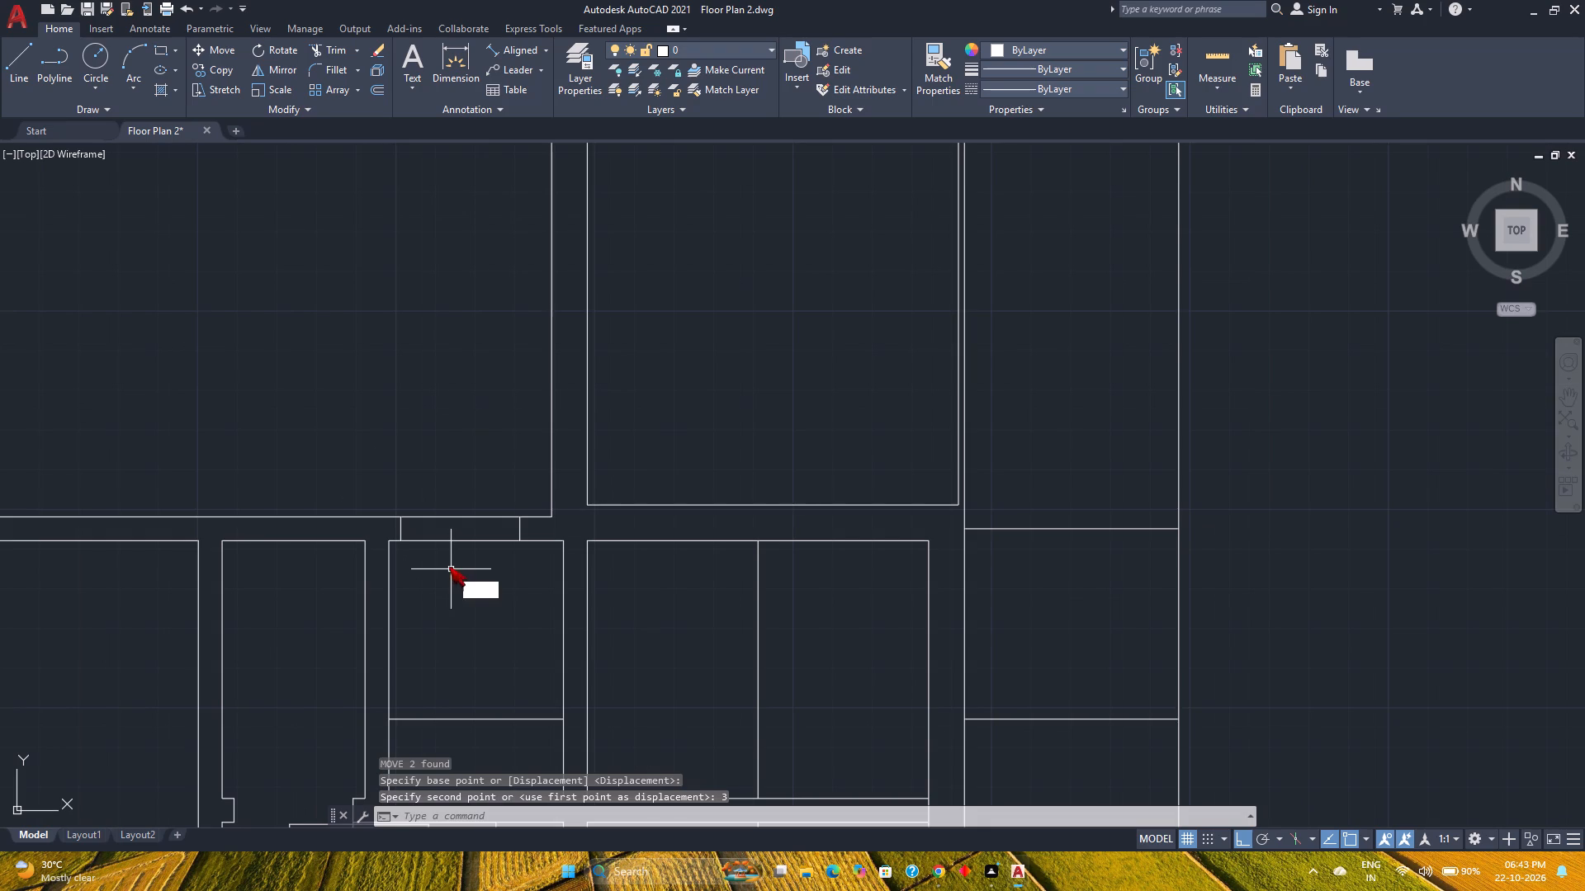
{"action": "key", "text": "Return"}
{"action": "left_click", "coordinate": [447, 477]}
{"action": "left_click", "coordinate": [468, 581]}
{"action": "key", "text": "Escape"}
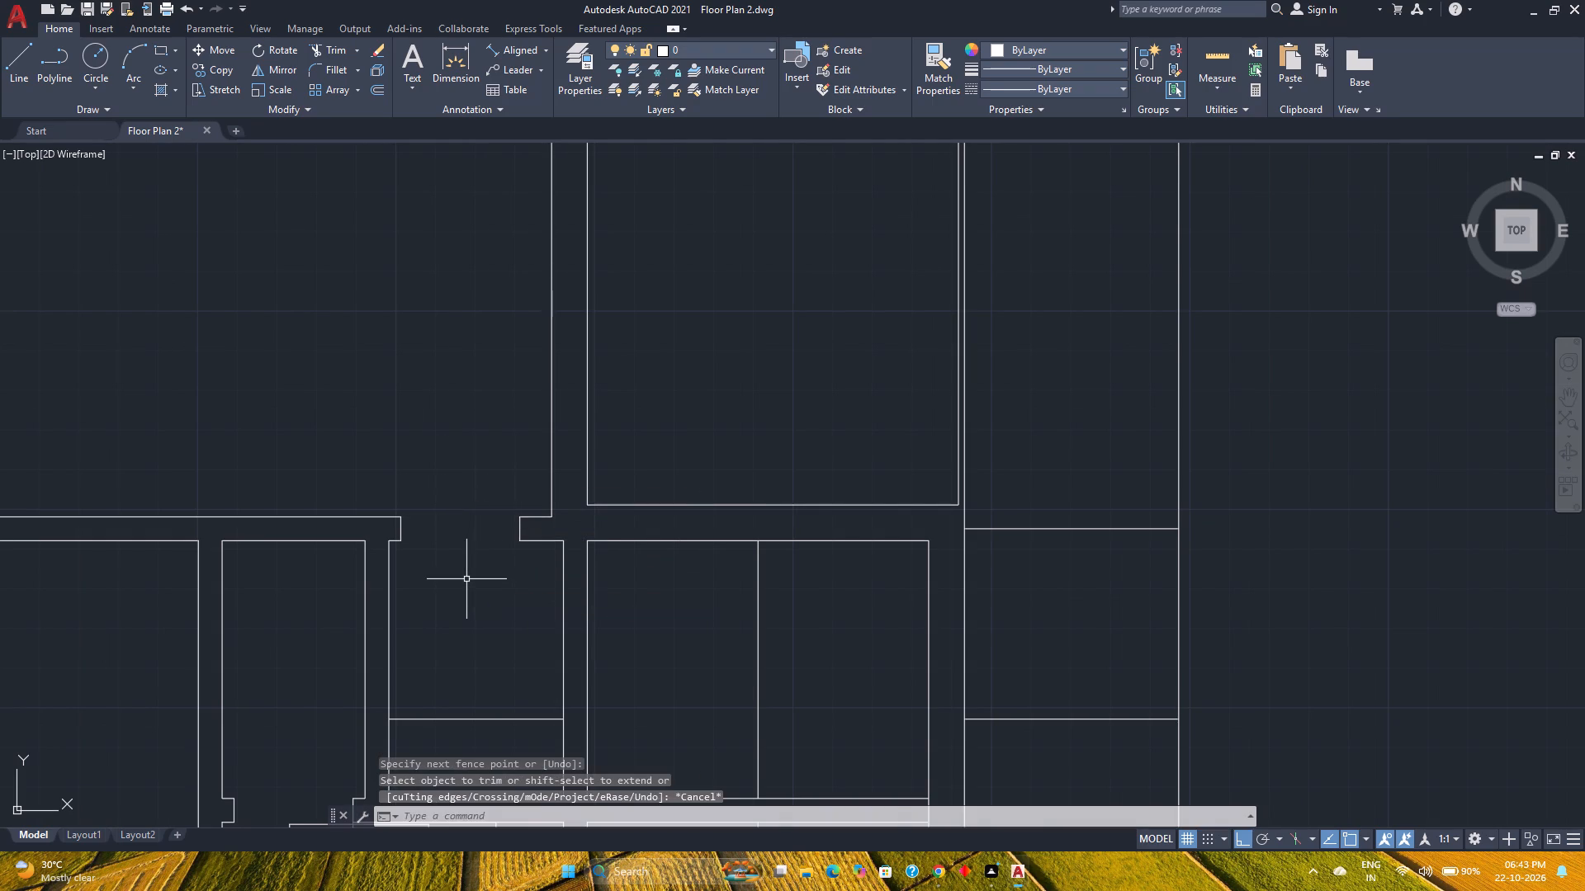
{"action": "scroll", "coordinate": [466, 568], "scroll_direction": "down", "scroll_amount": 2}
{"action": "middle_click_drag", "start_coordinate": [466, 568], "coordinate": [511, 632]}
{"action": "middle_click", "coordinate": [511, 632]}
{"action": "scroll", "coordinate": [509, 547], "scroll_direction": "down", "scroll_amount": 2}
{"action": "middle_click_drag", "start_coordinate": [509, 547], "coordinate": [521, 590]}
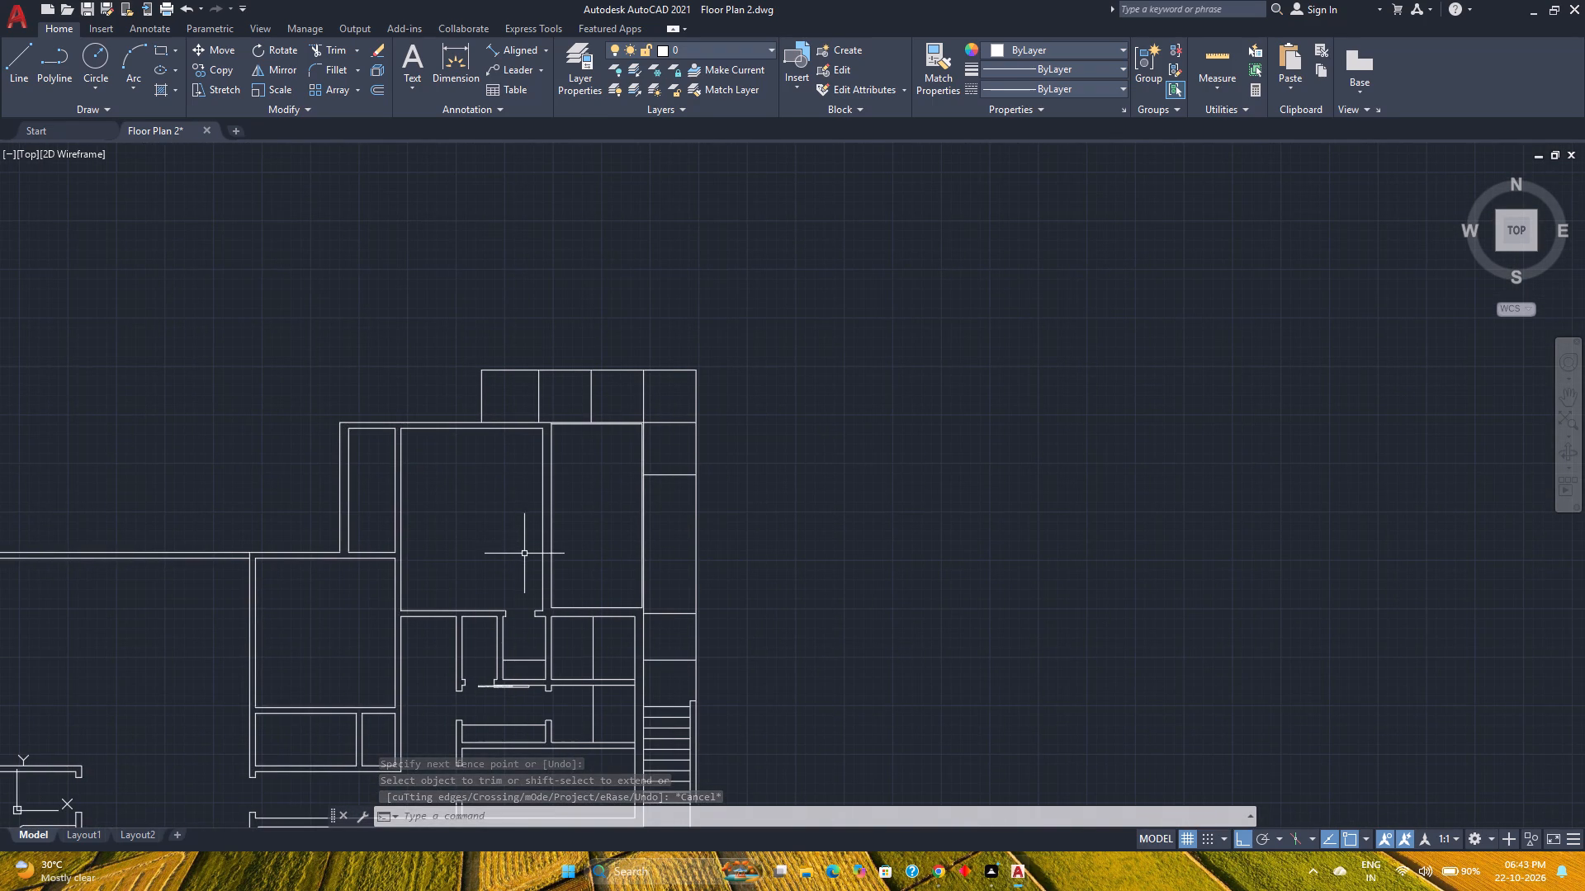
Measure the large north room's interior dimensions with Quick measure.
{"action": "left_click", "coordinate": [1206, 62]}
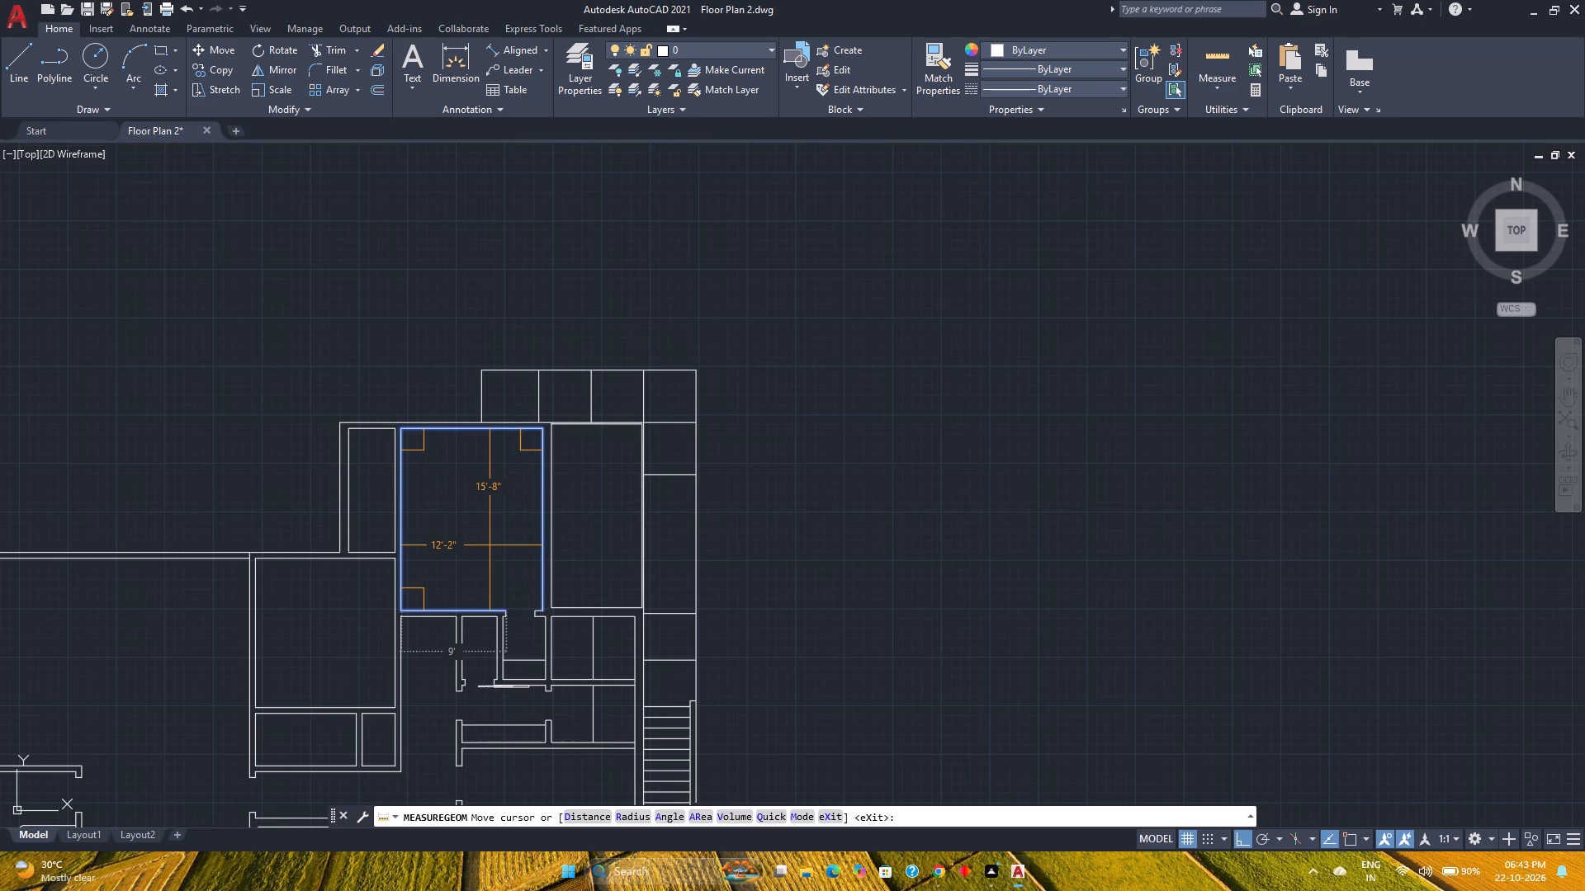
{"action": "key", "text": "Escape"}
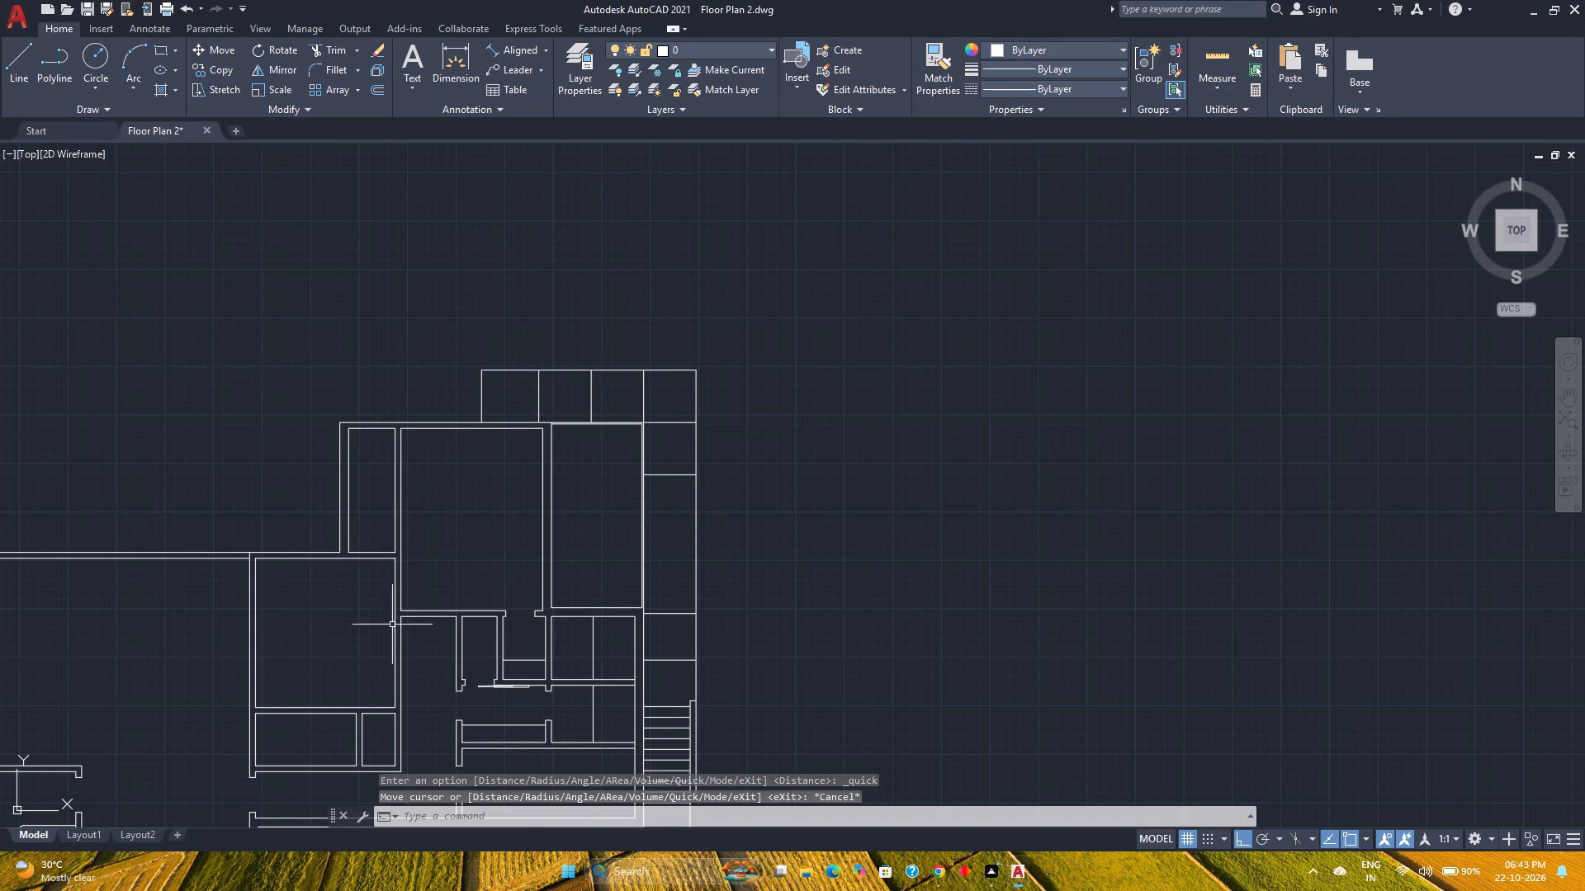
Fillet the narrow room's outer west wall face with the north partition's north face into a square corner.
{"action": "scroll", "coordinate": [431, 634], "scroll_direction": "up", "scroll_amount": 3}
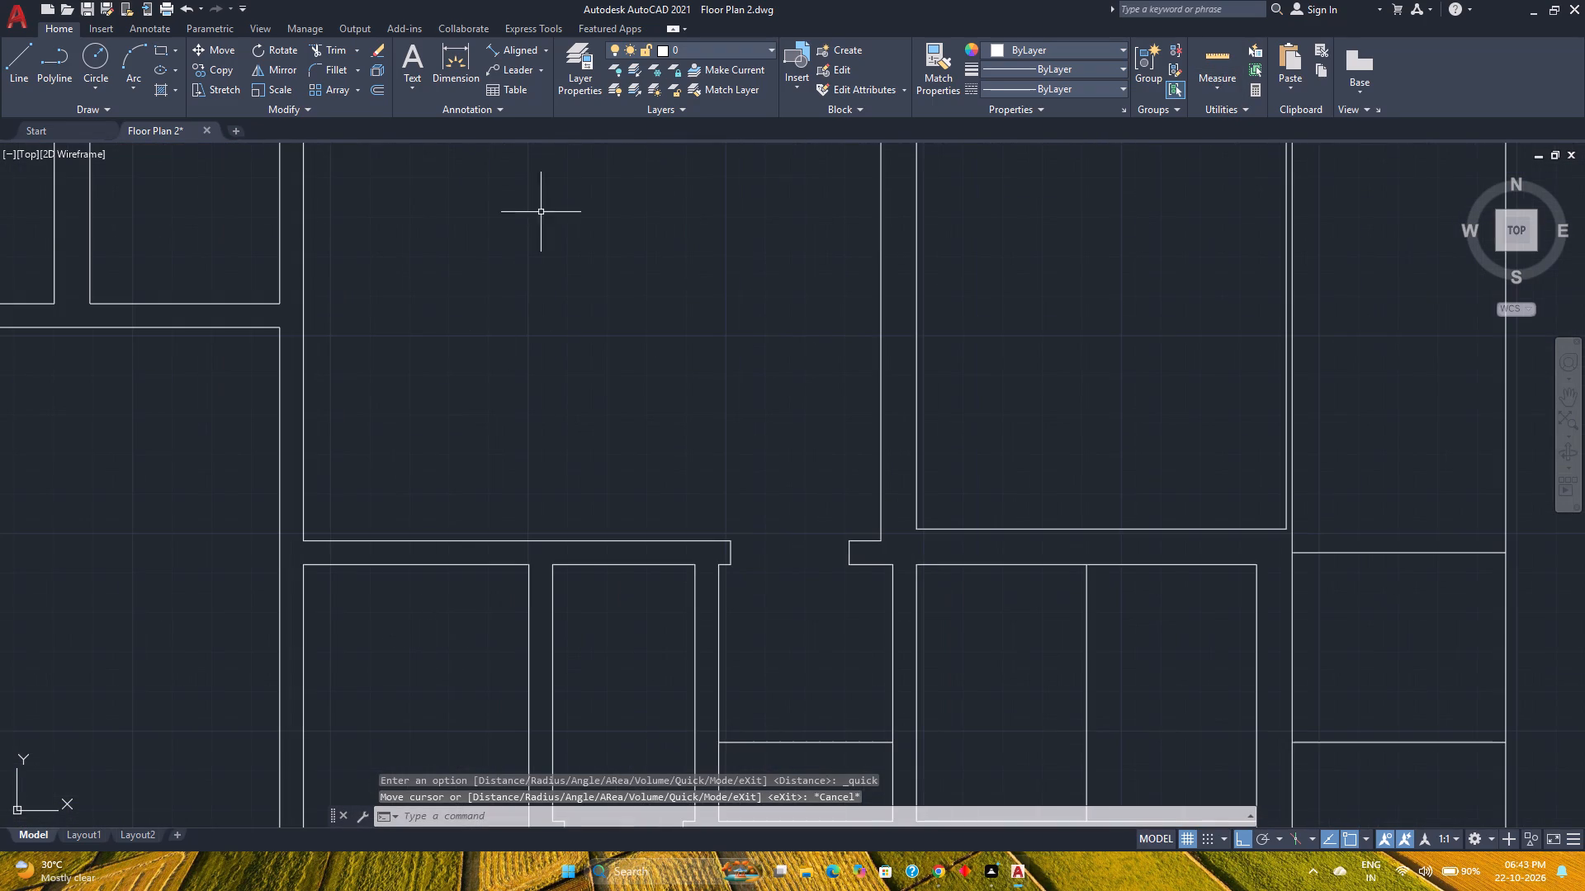
{"action": "left_click", "coordinate": [313, 72]}
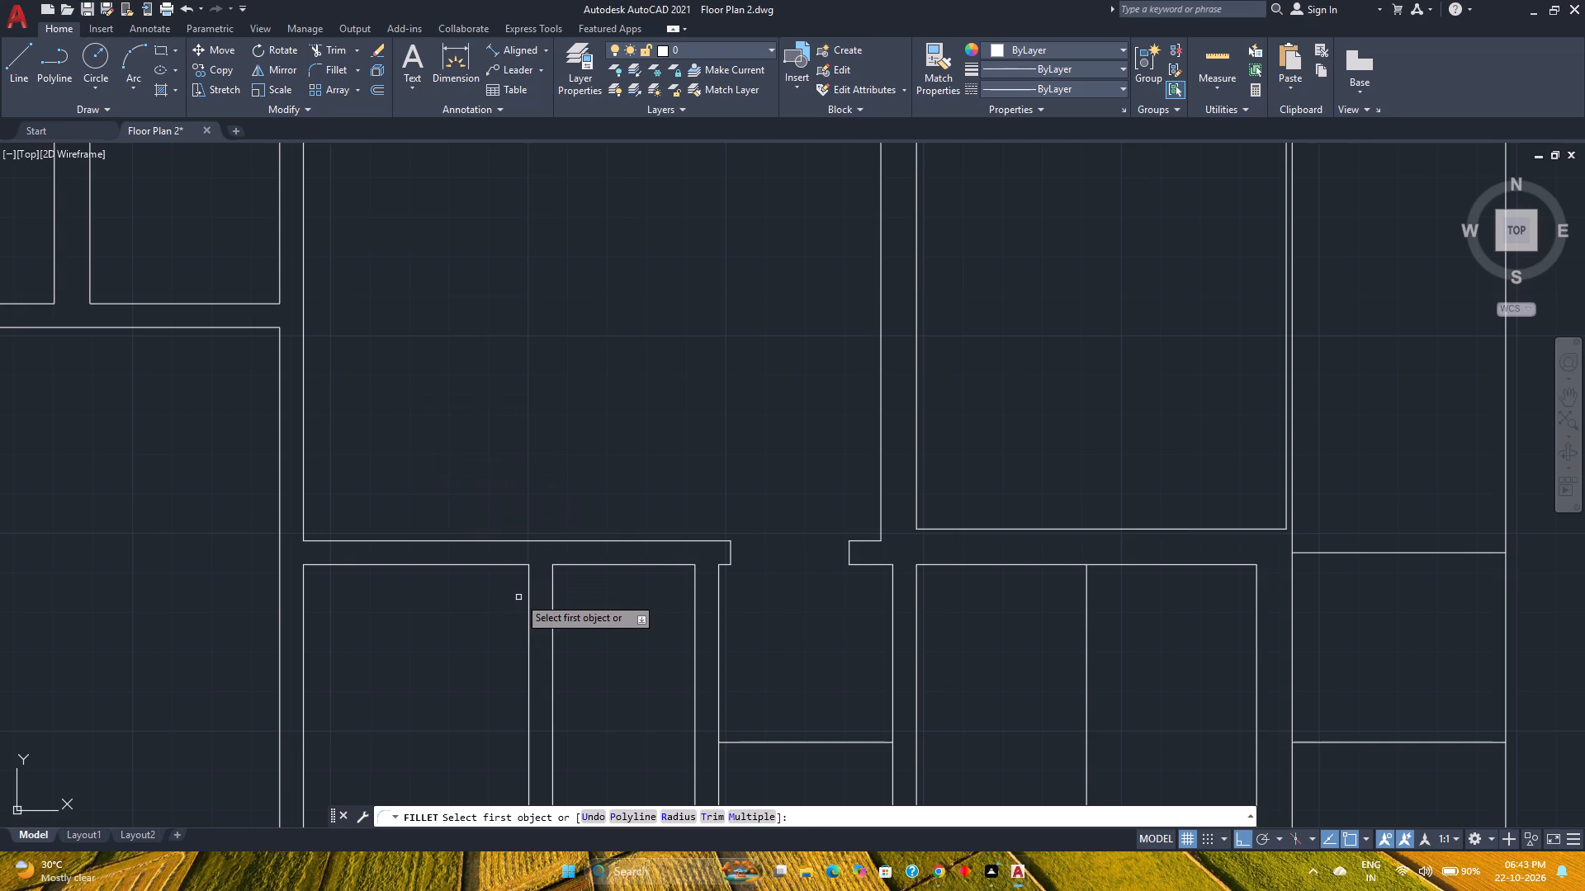
{"action": "left_click", "coordinate": [528, 594]}
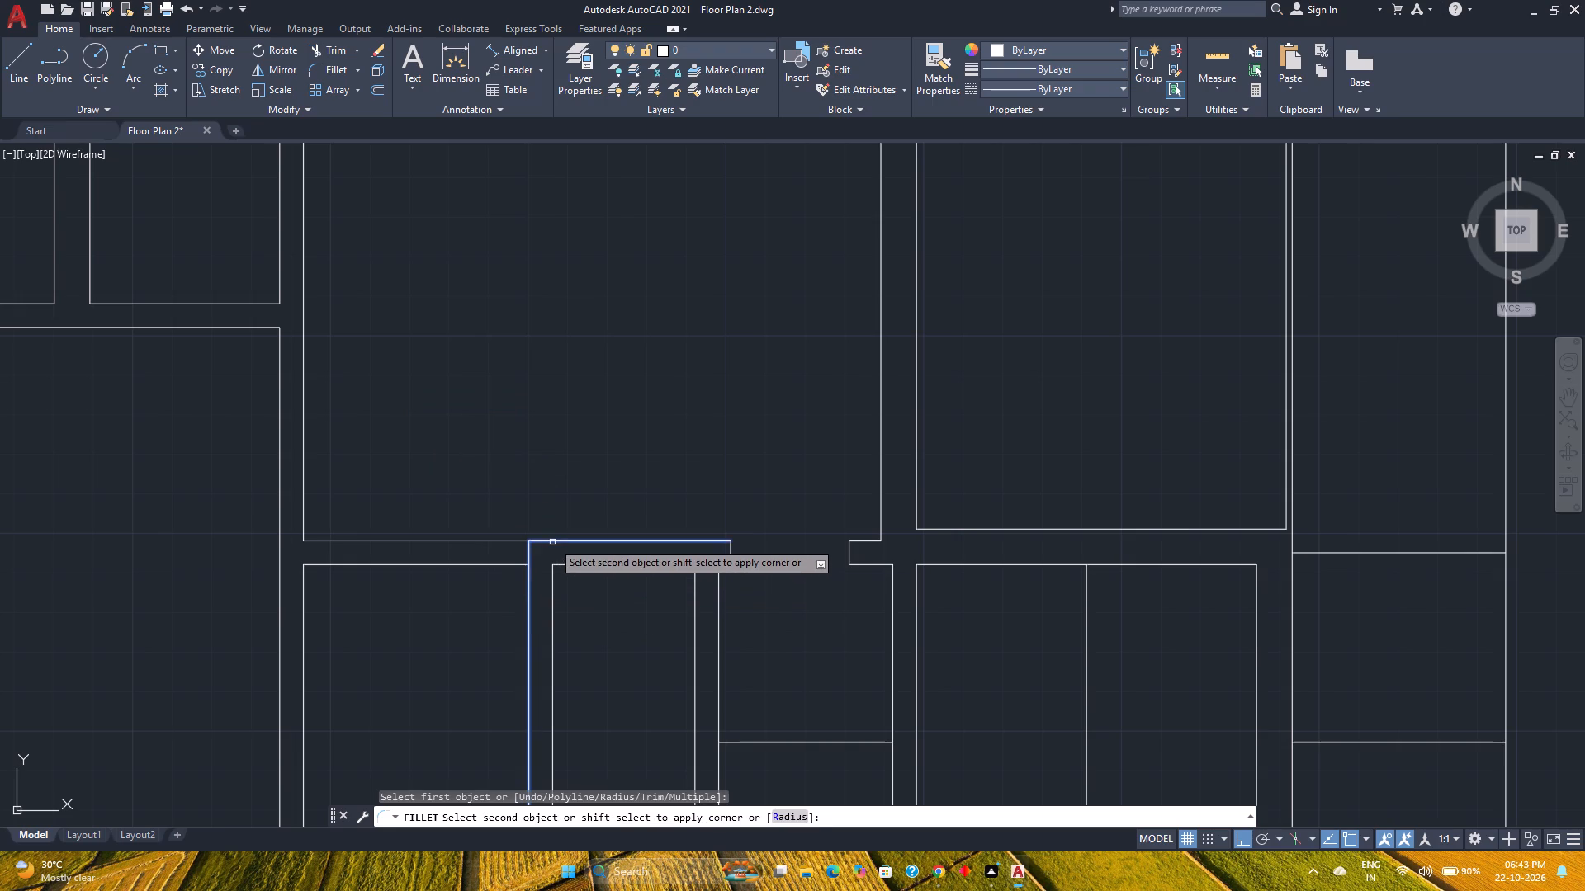
{"action": "left_click", "coordinate": [552, 541]}
{"action": "key", "text": "Escape"}
Erase the leftover south face line of the north partition west of the narrow room.
{"action": "left_click", "coordinate": [449, 595]}
{"action": "left_click", "coordinate": [435, 545]}
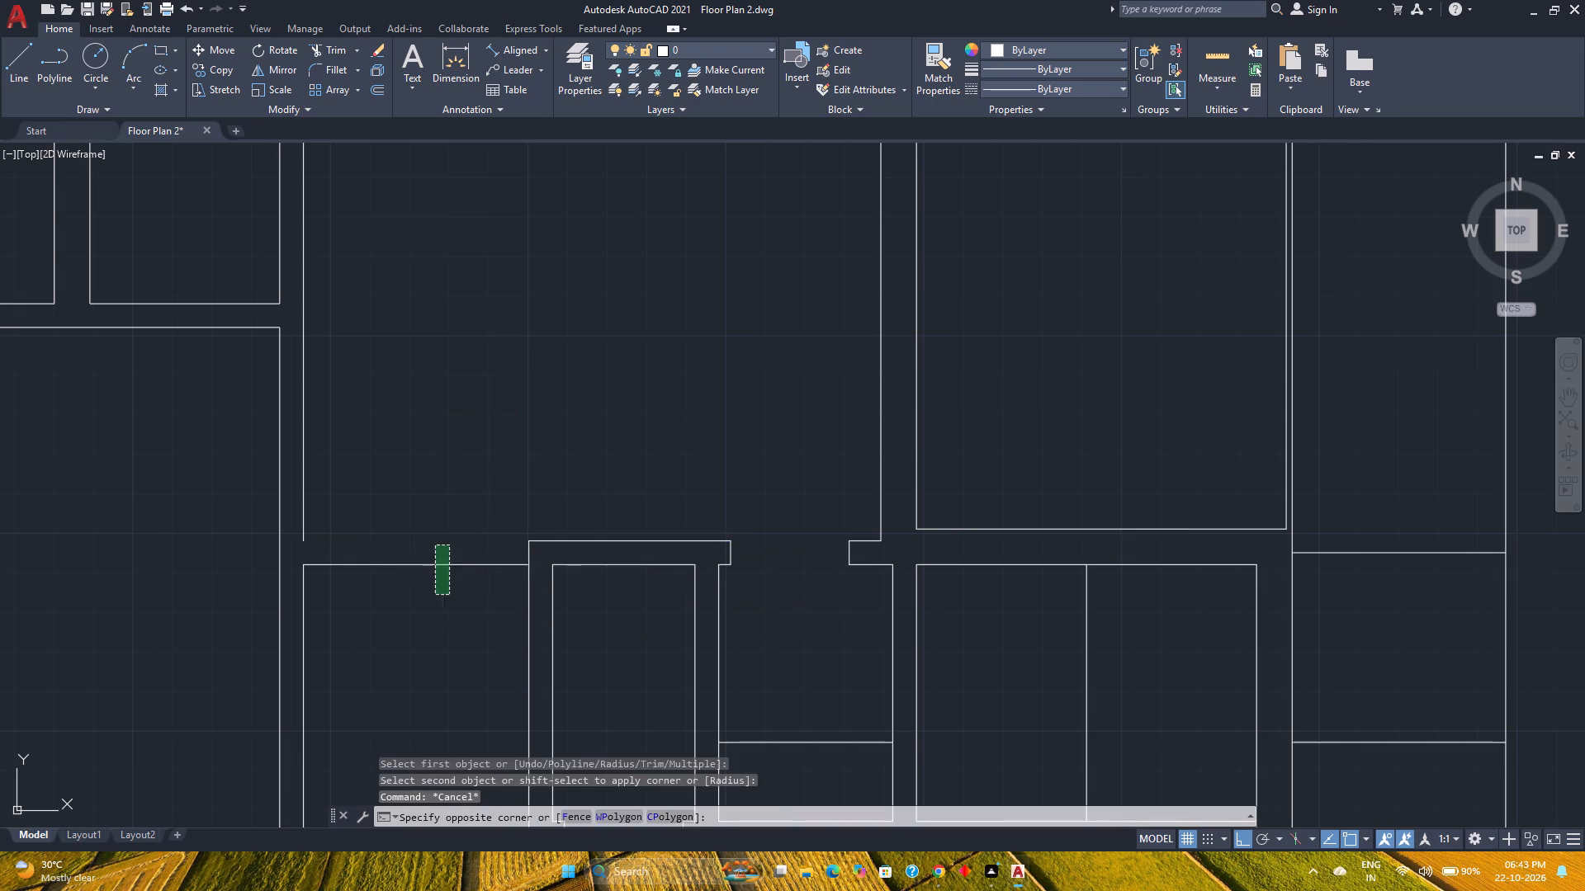
{"action": "key", "text": "Delete"}
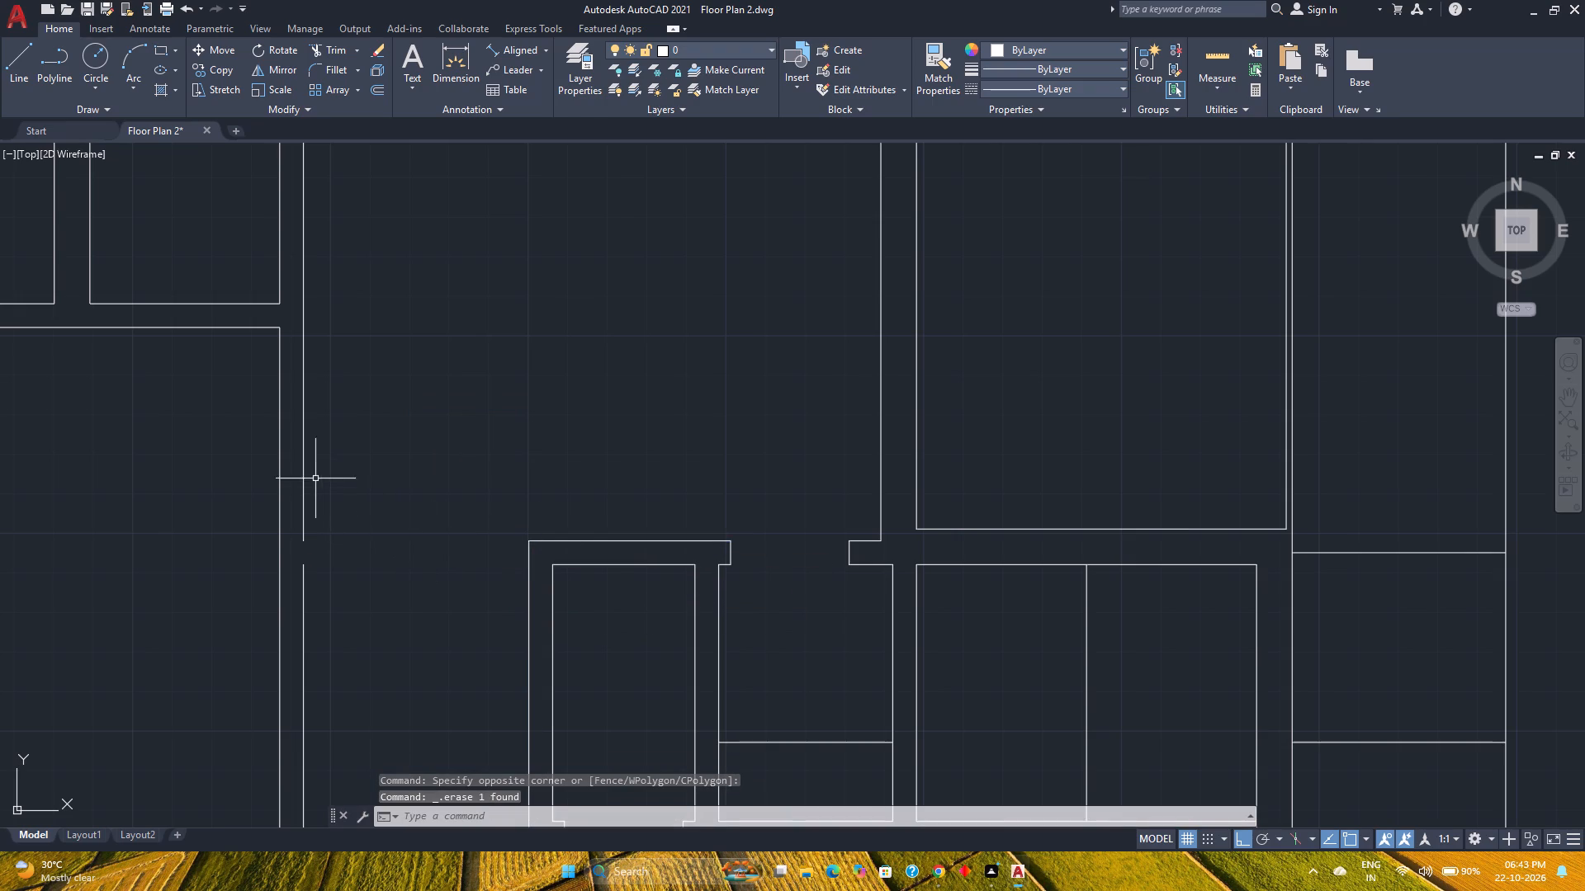
Join the two collinear segments of the long wall face on the large room's west side into one line.
{"action": "left_click", "coordinate": [305, 465]}
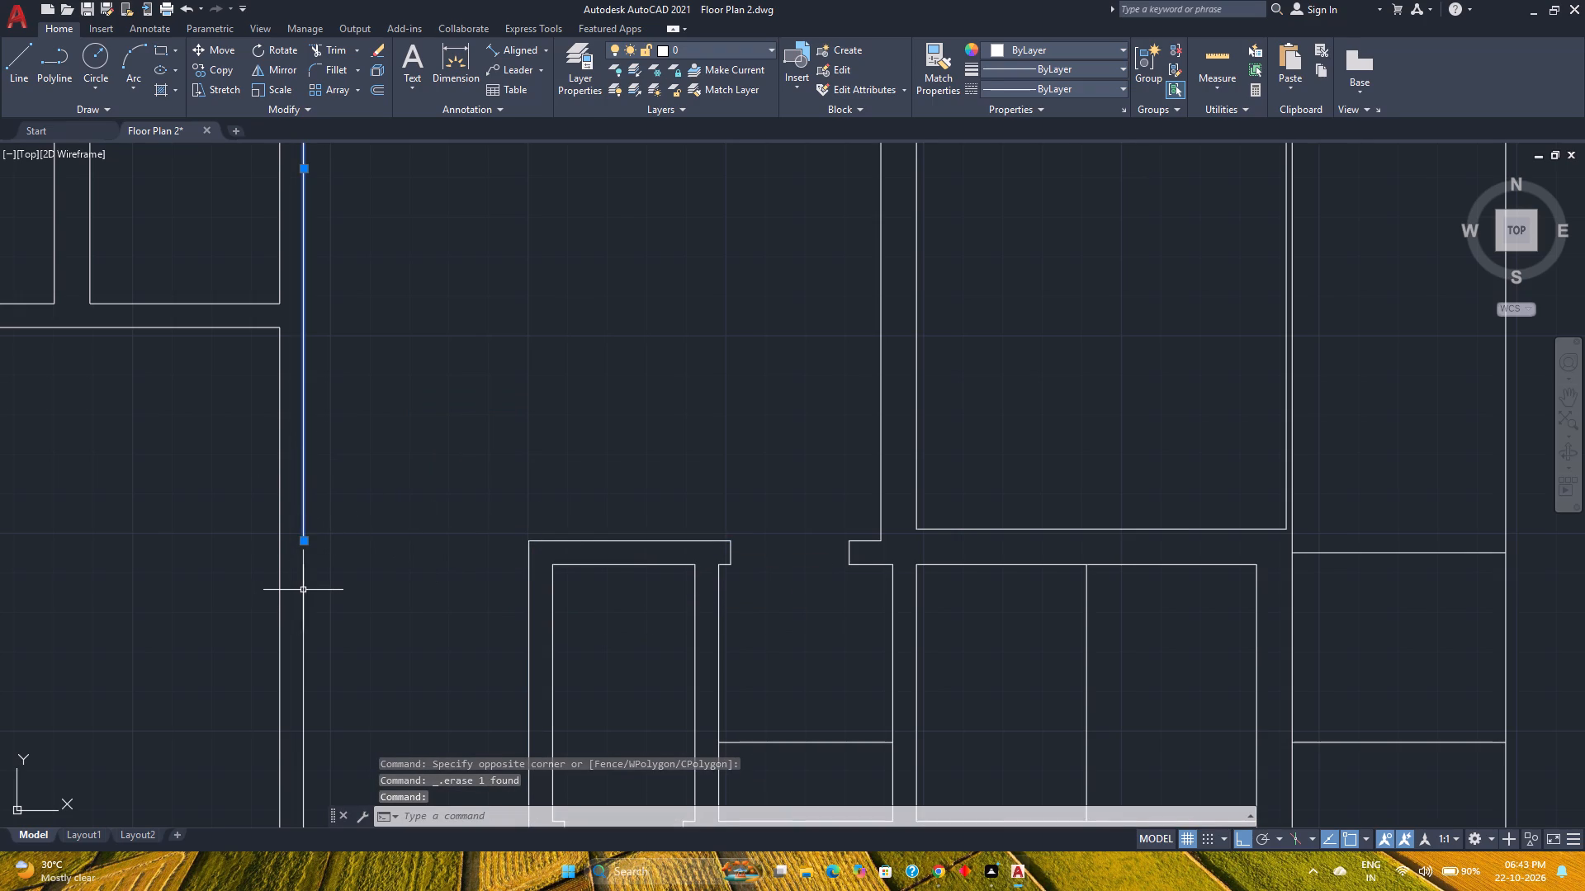
{"action": "left_click", "coordinate": [303, 589]}
{"action": "key", "text": "j"}
{"action": "key", "text": "Return"}
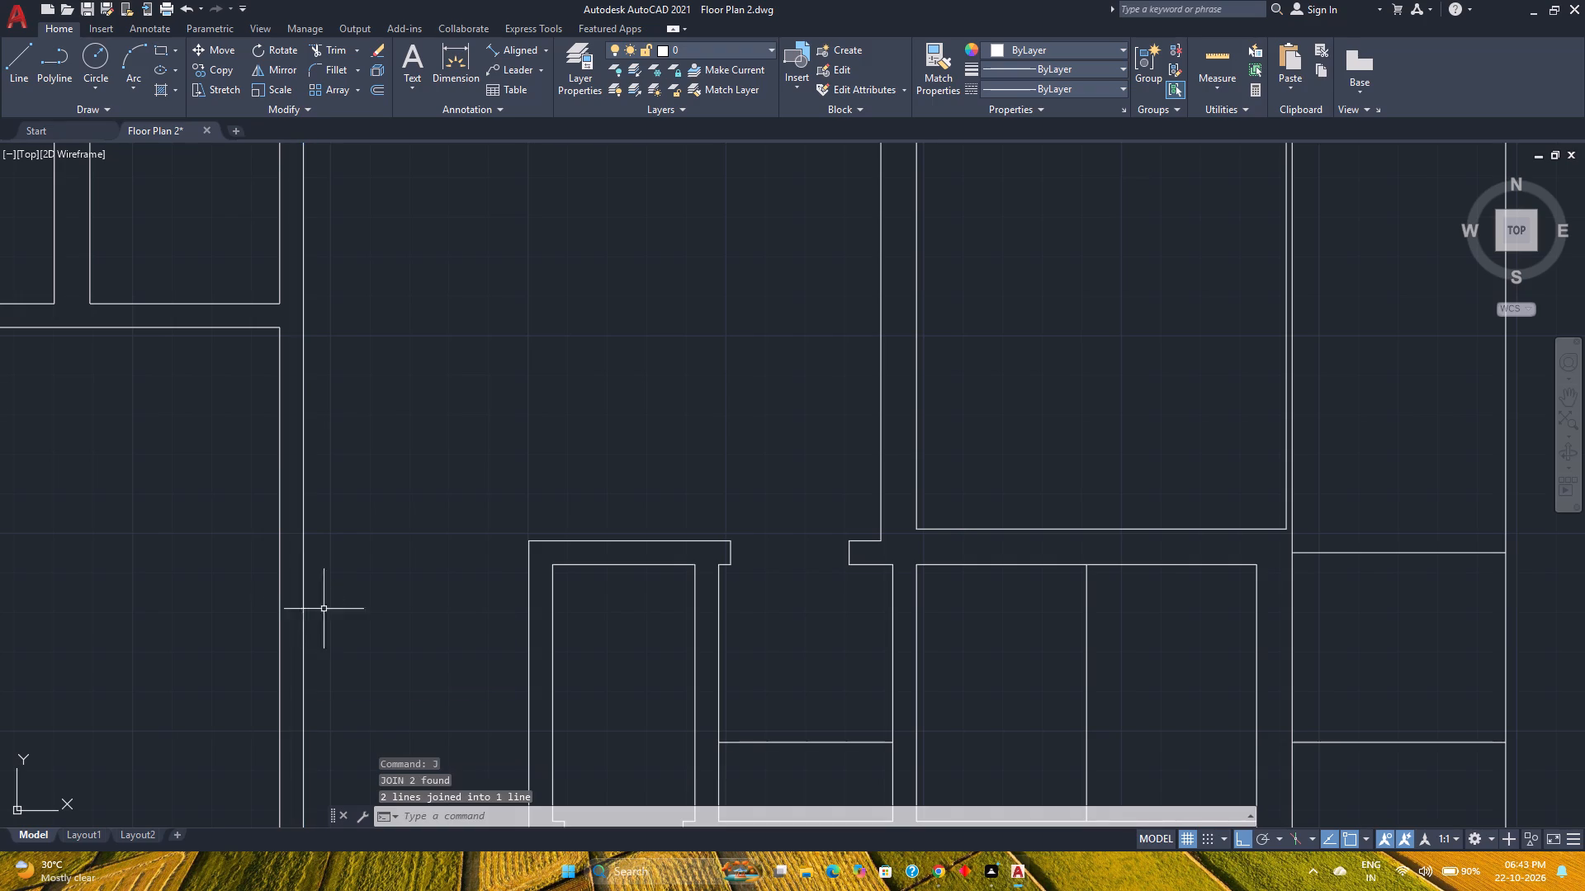
Copy the narrow room's outer north face line 3' south.
{"action": "scroll", "coordinate": [361, 616], "scroll_direction": "down", "scroll_amount": 2}
{"action": "middle_click_drag", "start_coordinate": [361, 615], "coordinate": [341, 544]}
{"action": "middle_click", "coordinate": [341, 544]}
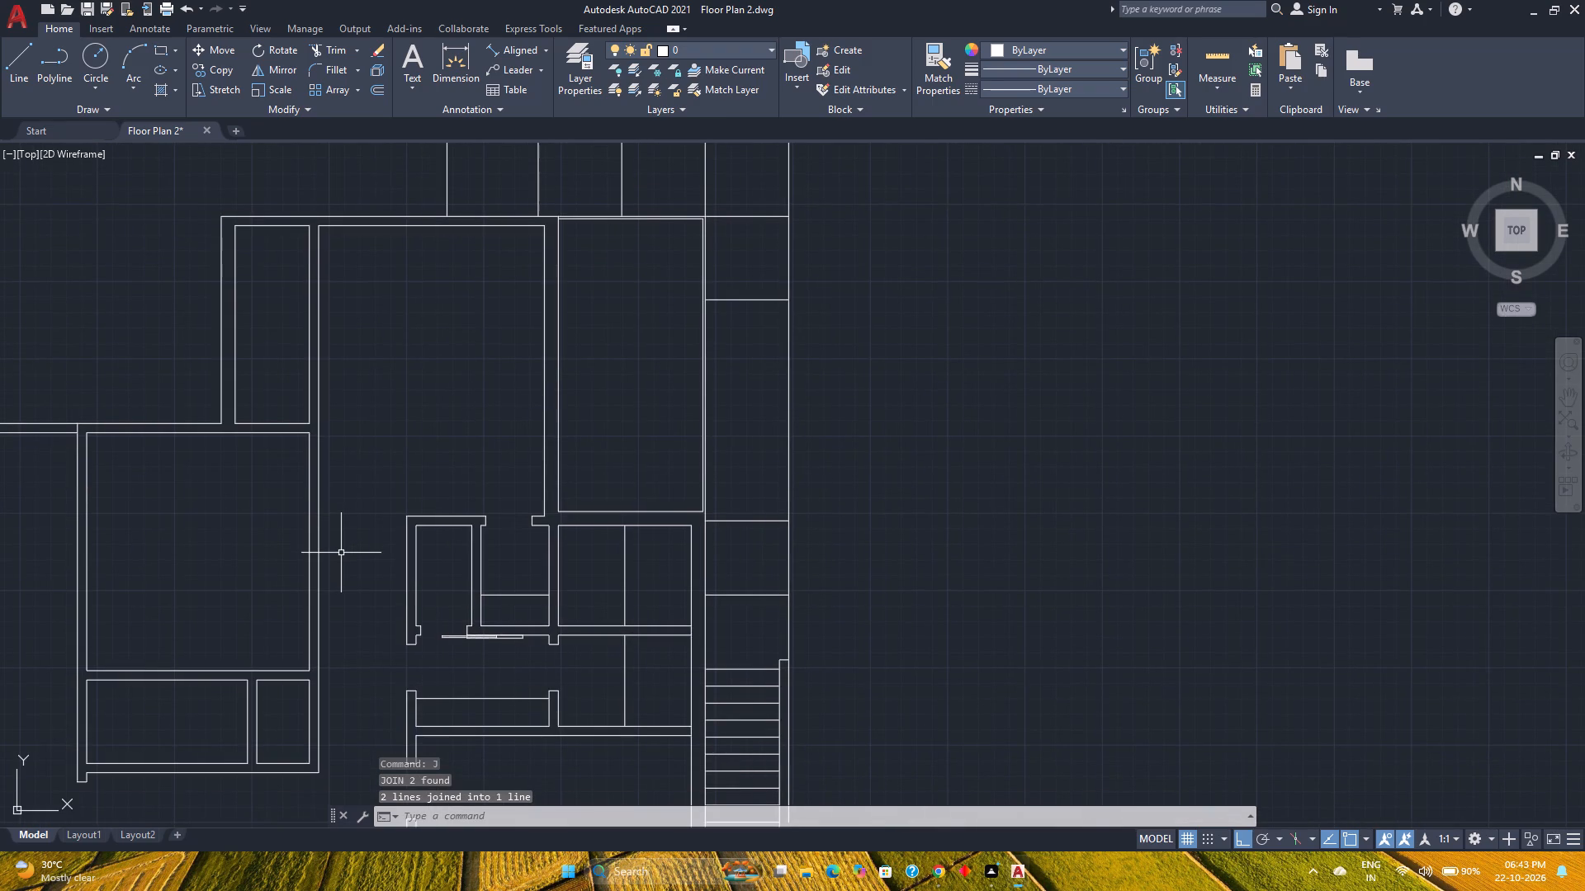
{"action": "scroll", "coordinate": [376, 528], "scroll_direction": "up", "scroll_amount": 2}
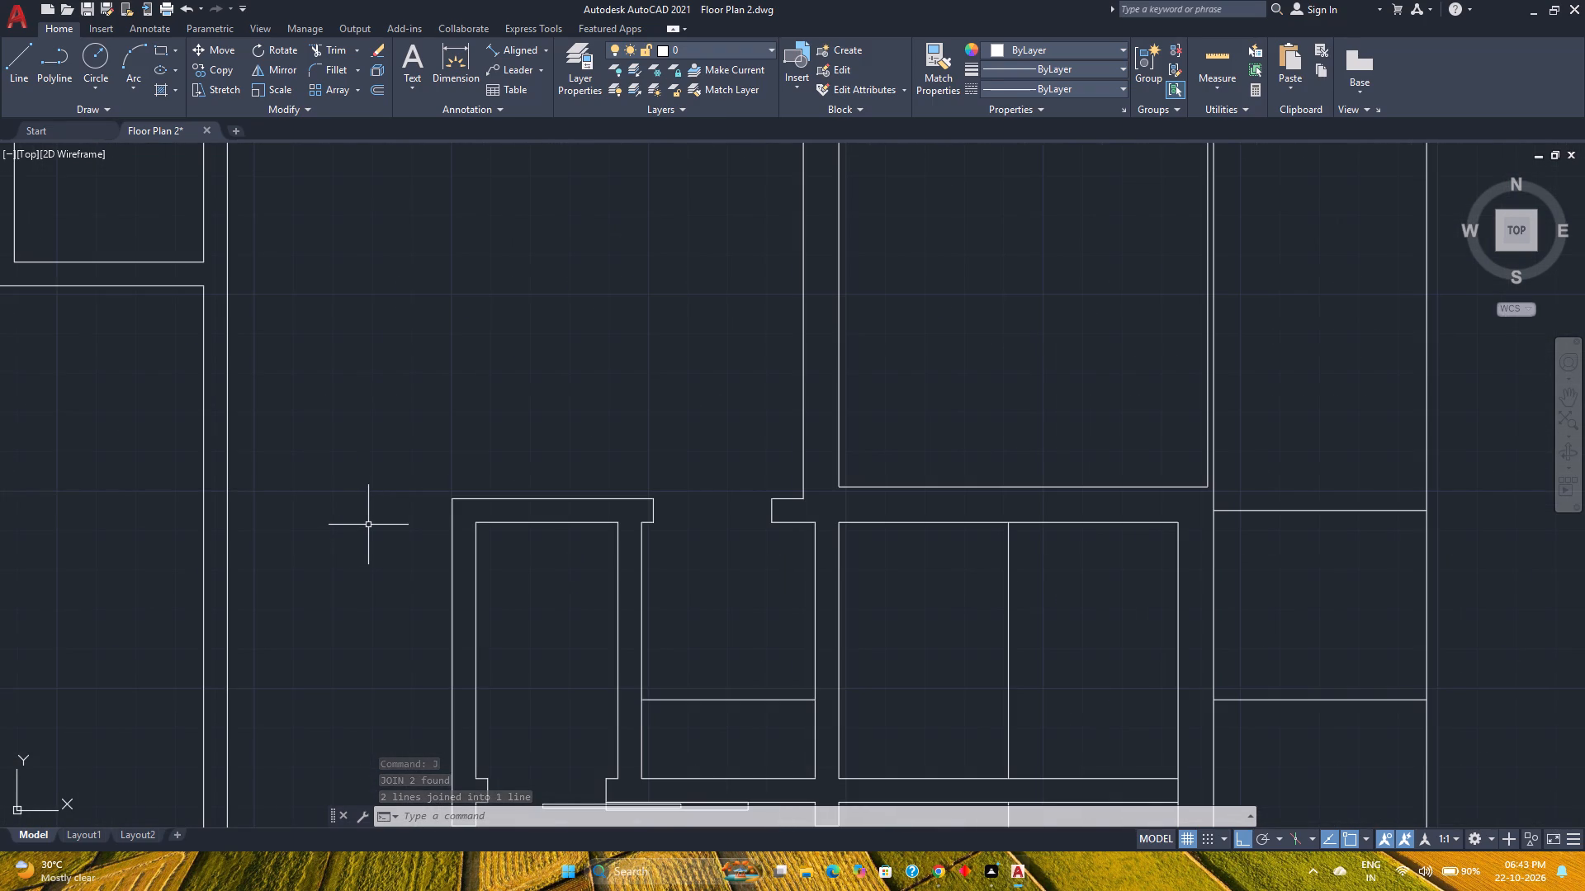
{"action": "left_click", "coordinate": [495, 500]}
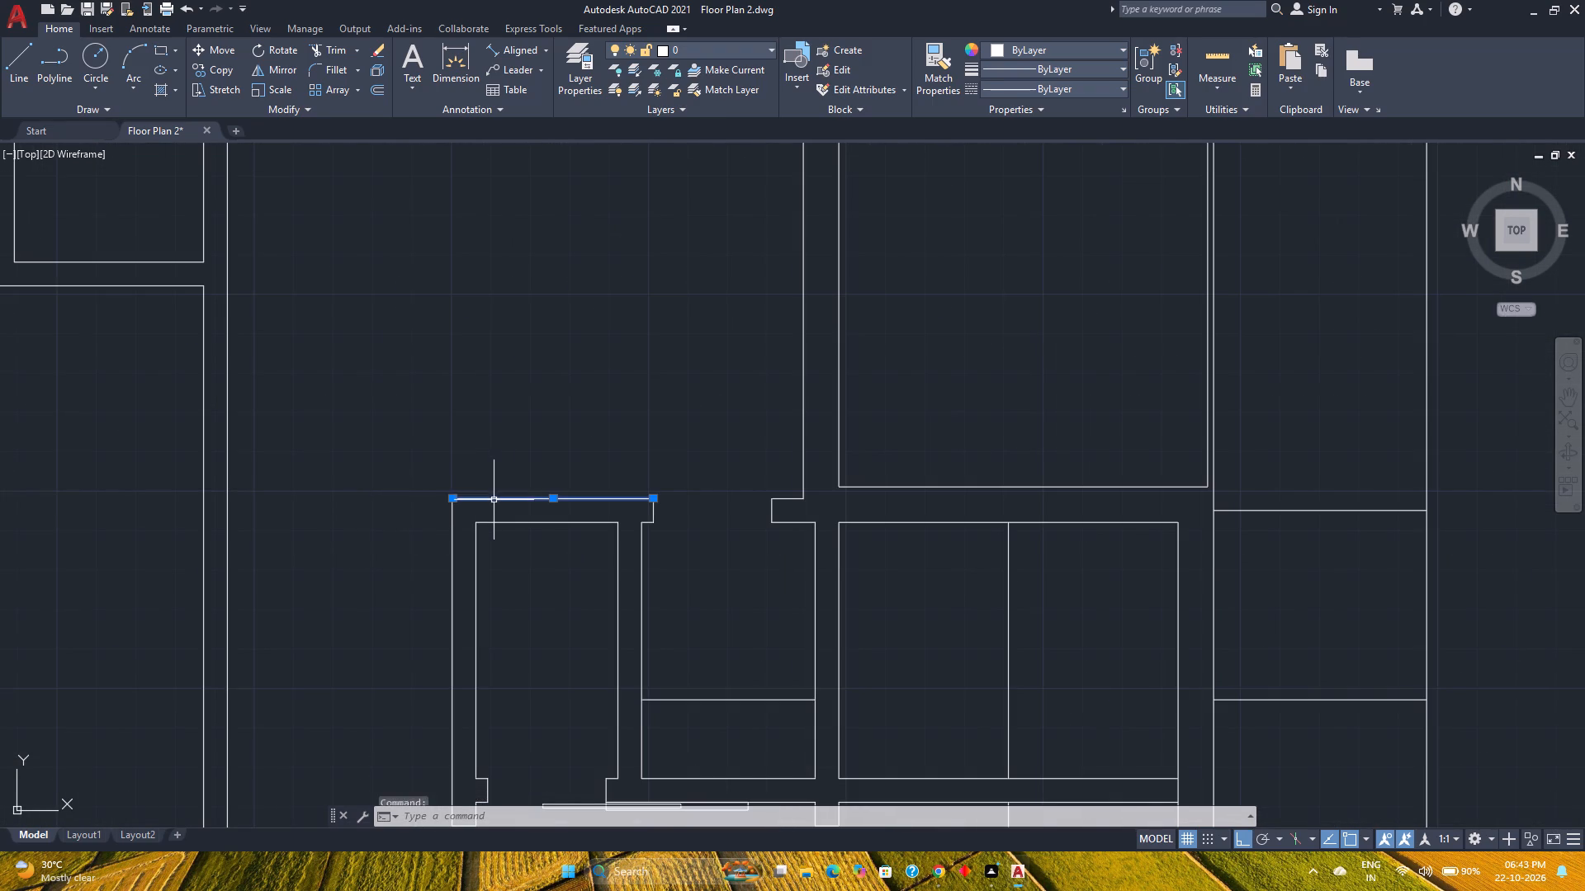
{"action": "left_click", "coordinate": [224, 65]}
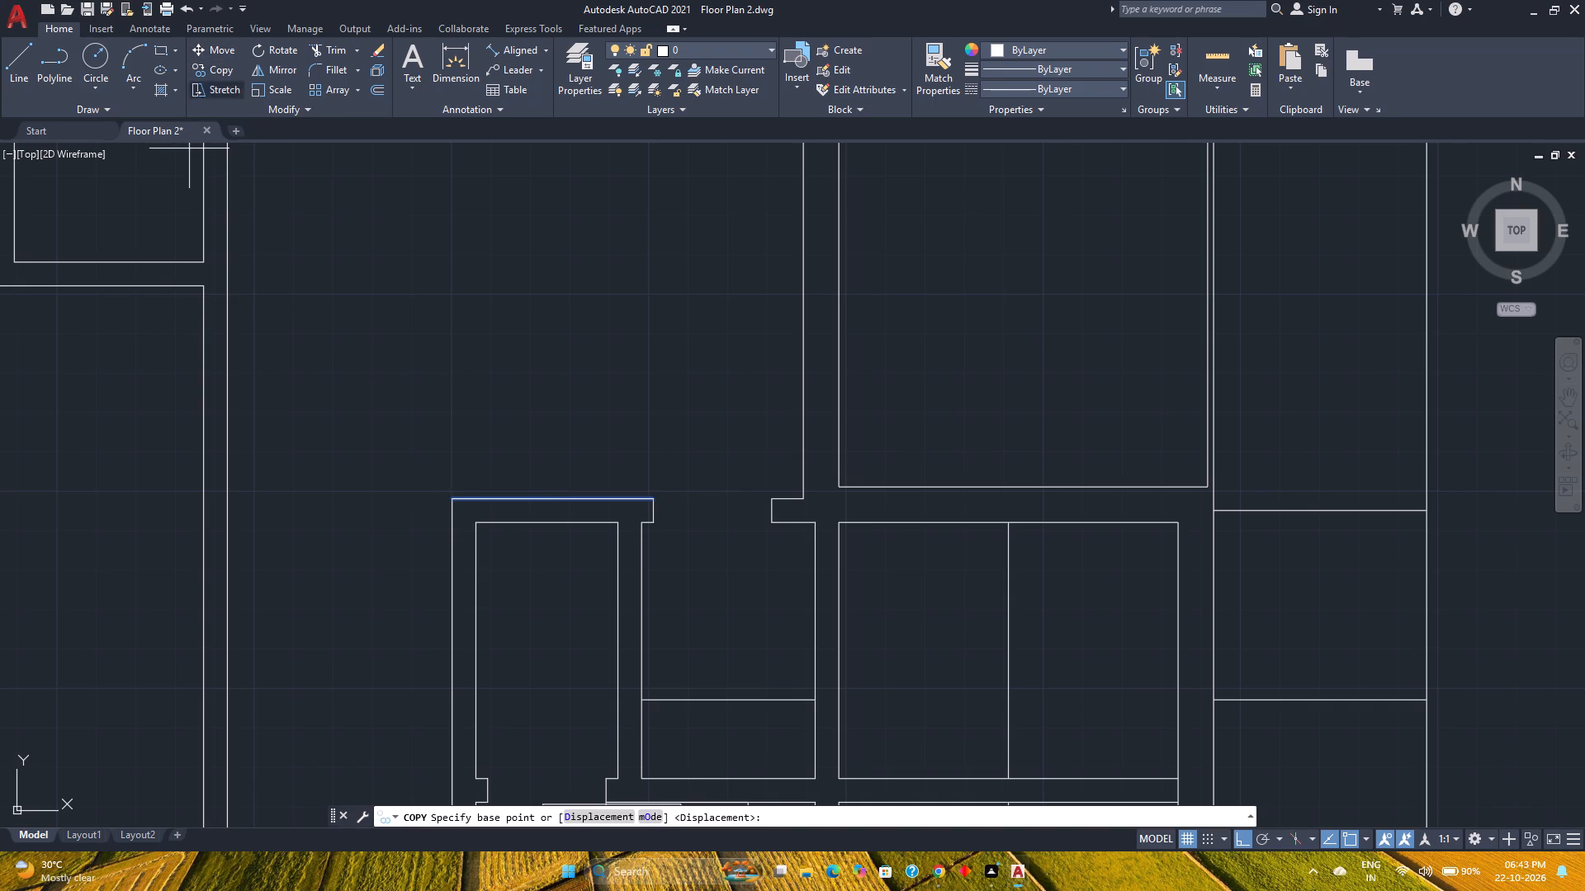
{"action": "left_click", "coordinate": [455, 501]}
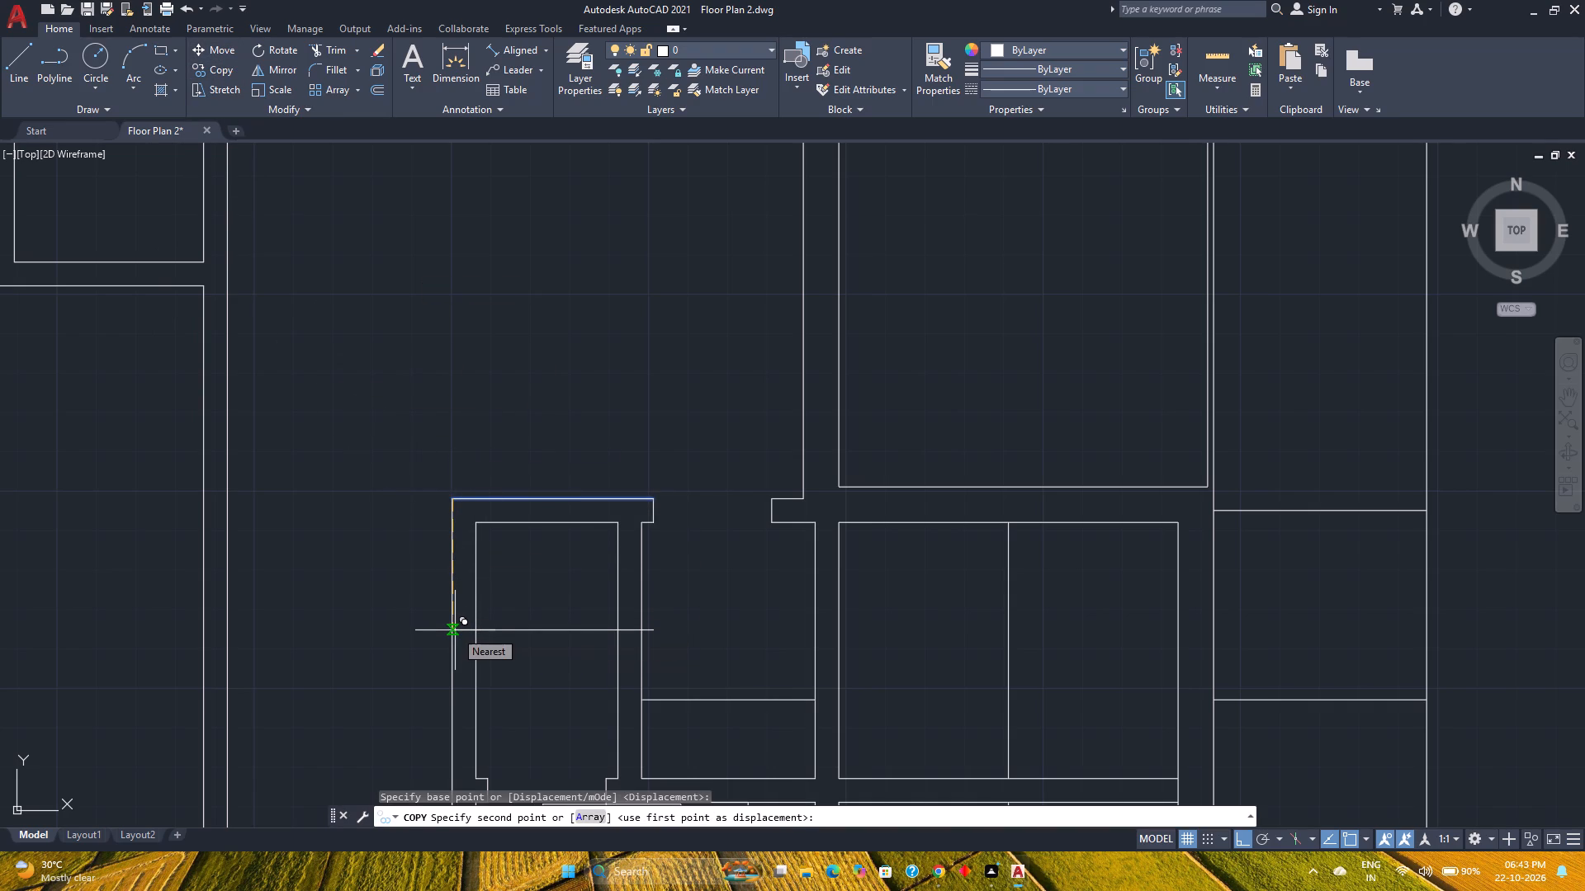
{"action": "key", "text": "3"}
{"action": "key", "text": "apostrophe"}
{"action": "key", "text": "Return"}
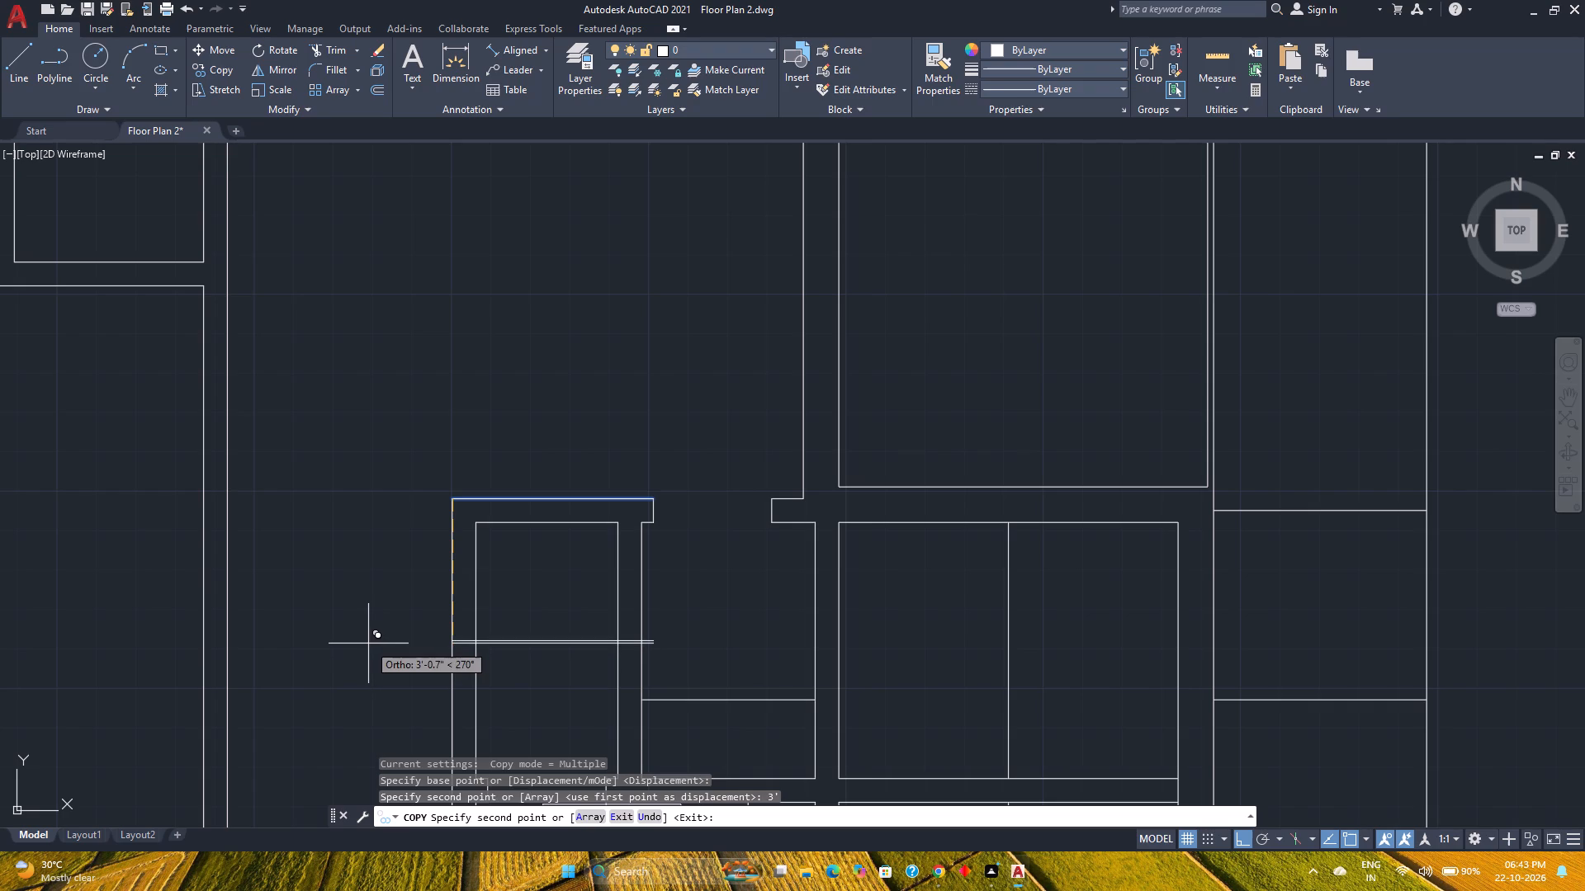
{"action": "key", "text": "Escape"}
Stretch the copied line's west end to the east face of the long west wall.
{"action": "left_click", "coordinate": [533, 639]}
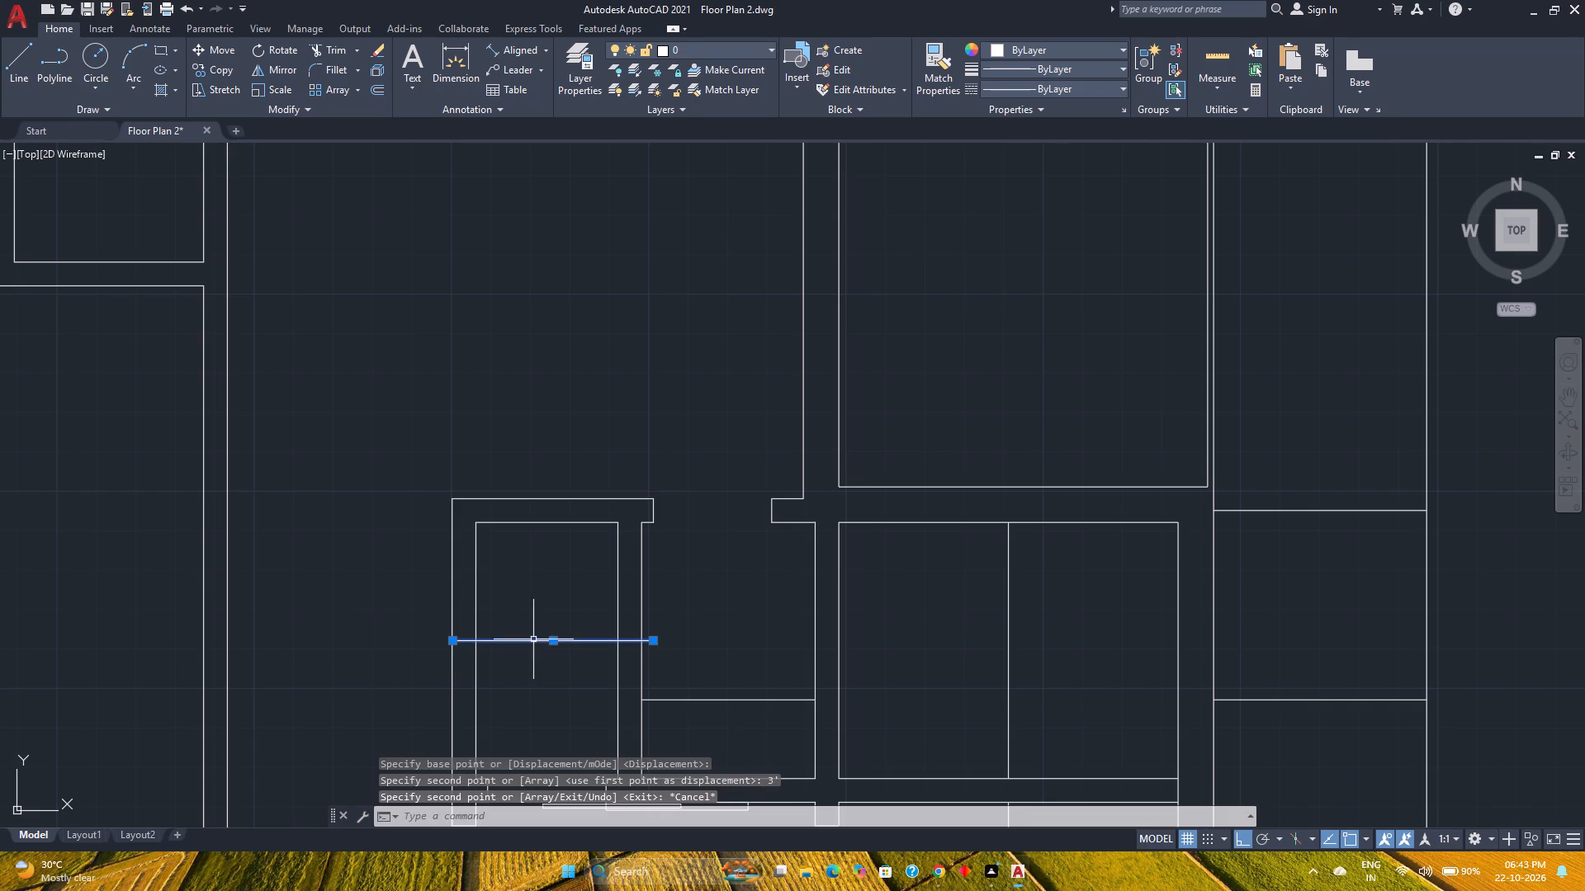
{"action": "left_click", "coordinate": [454, 639]}
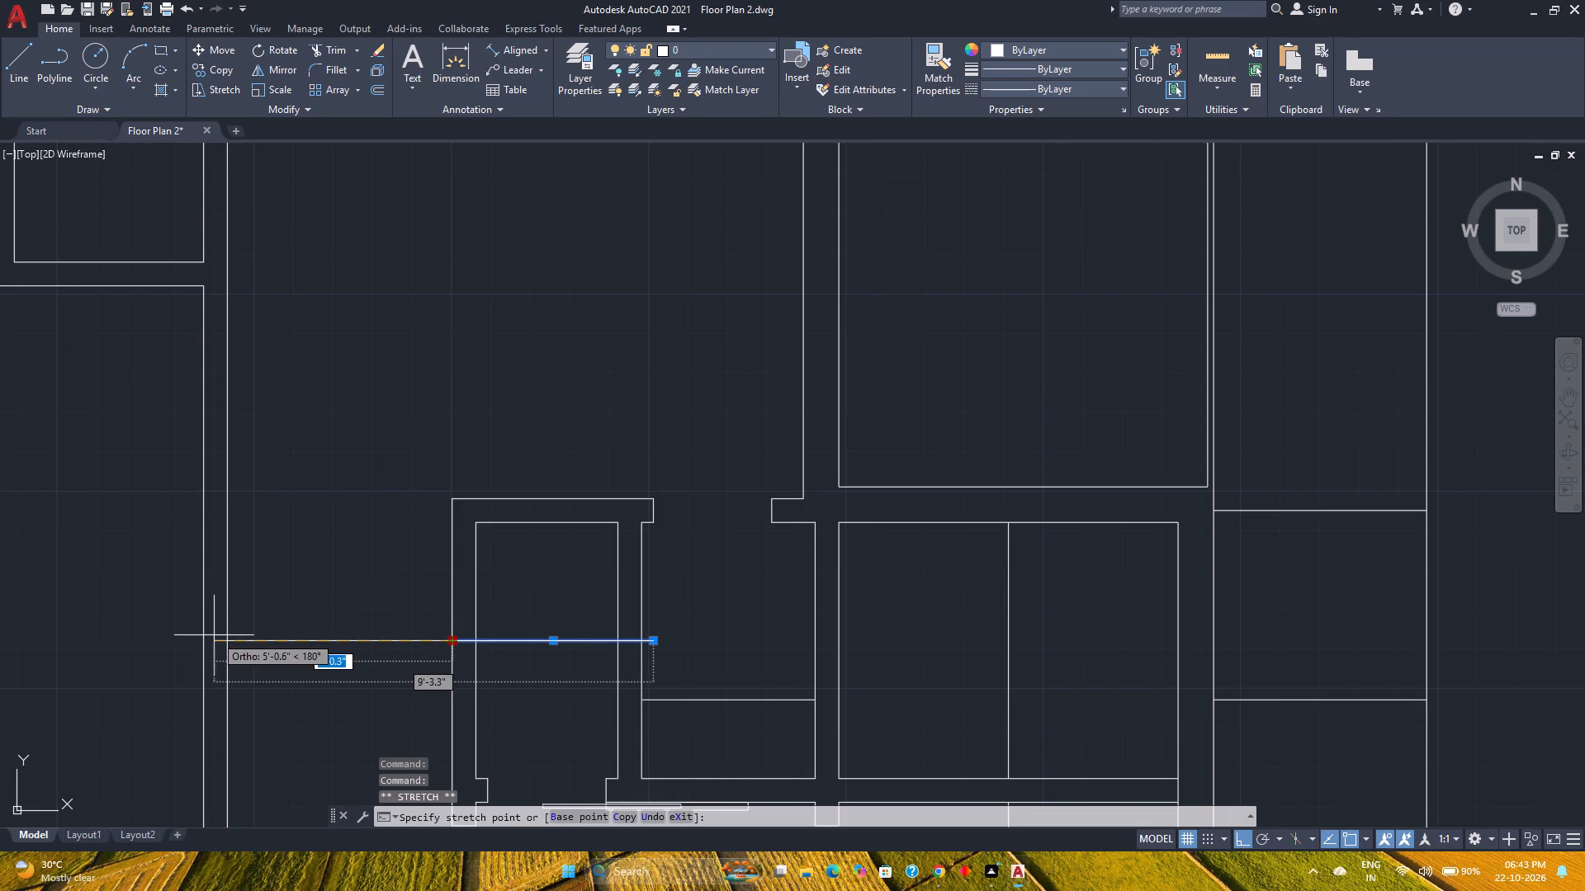
{"action": "left_click", "coordinate": [230, 638]}
{"action": "key", "text": "Escape"}
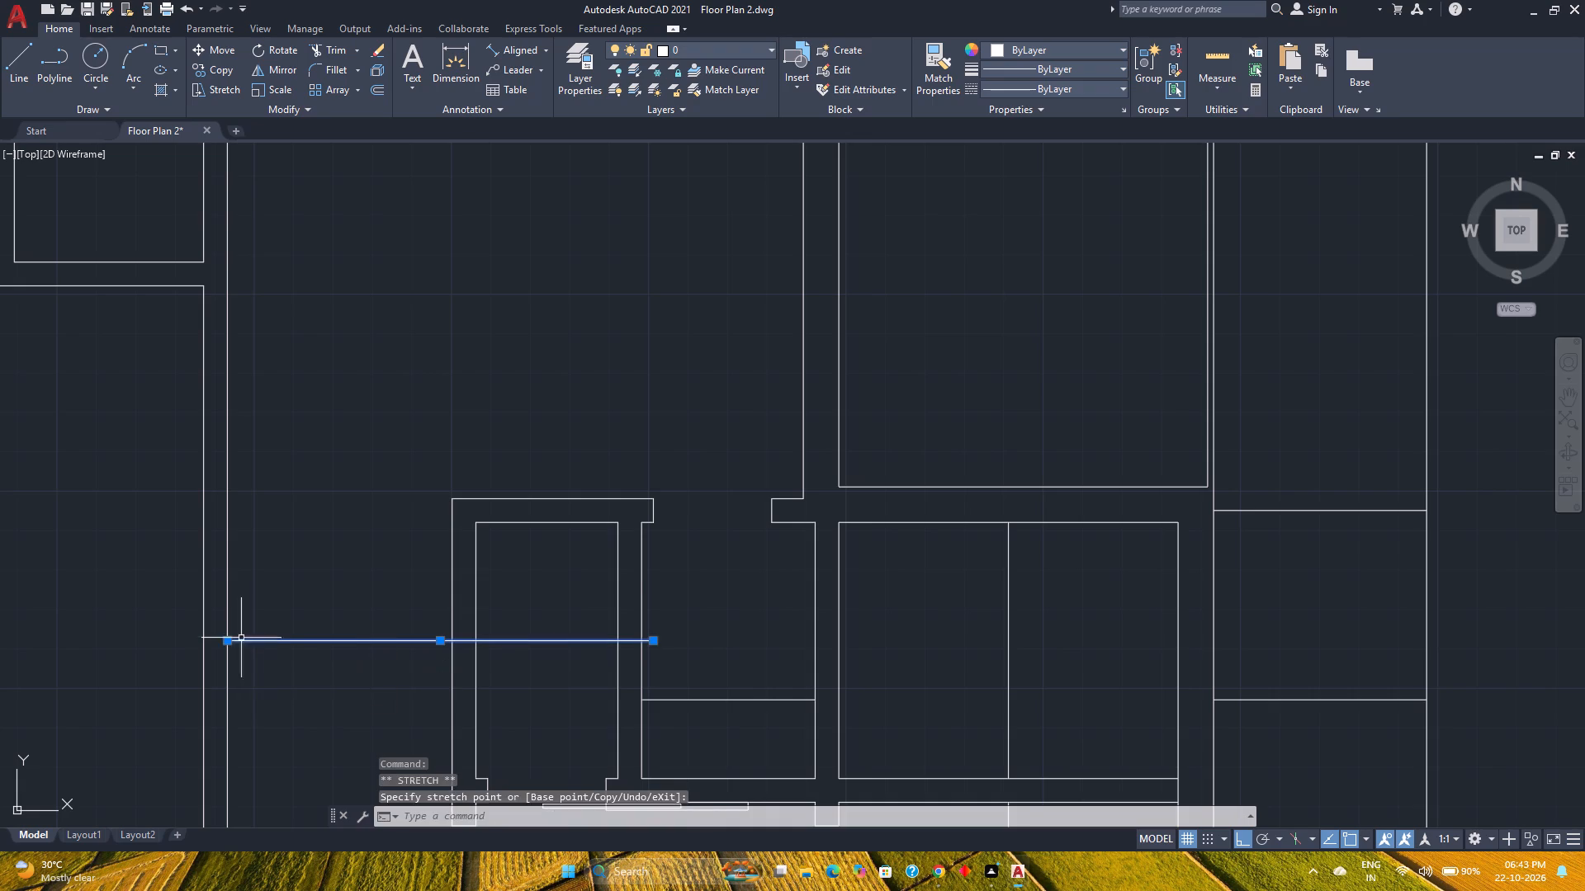
Offset the stretched line 6" north to form the other face of the new partition.
{"action": "scroll", "coordinate": [299, 620], "scroll_direction": "down", "scroll_amount": 2}
{"action": "middle_click_drag", "start_coordinate": [299, 620], "coordinate": [371, 586]}
{"action": "scroll", "coordinate": [383, 577], "scroll_direction": "up", "scroll_amount": 1}
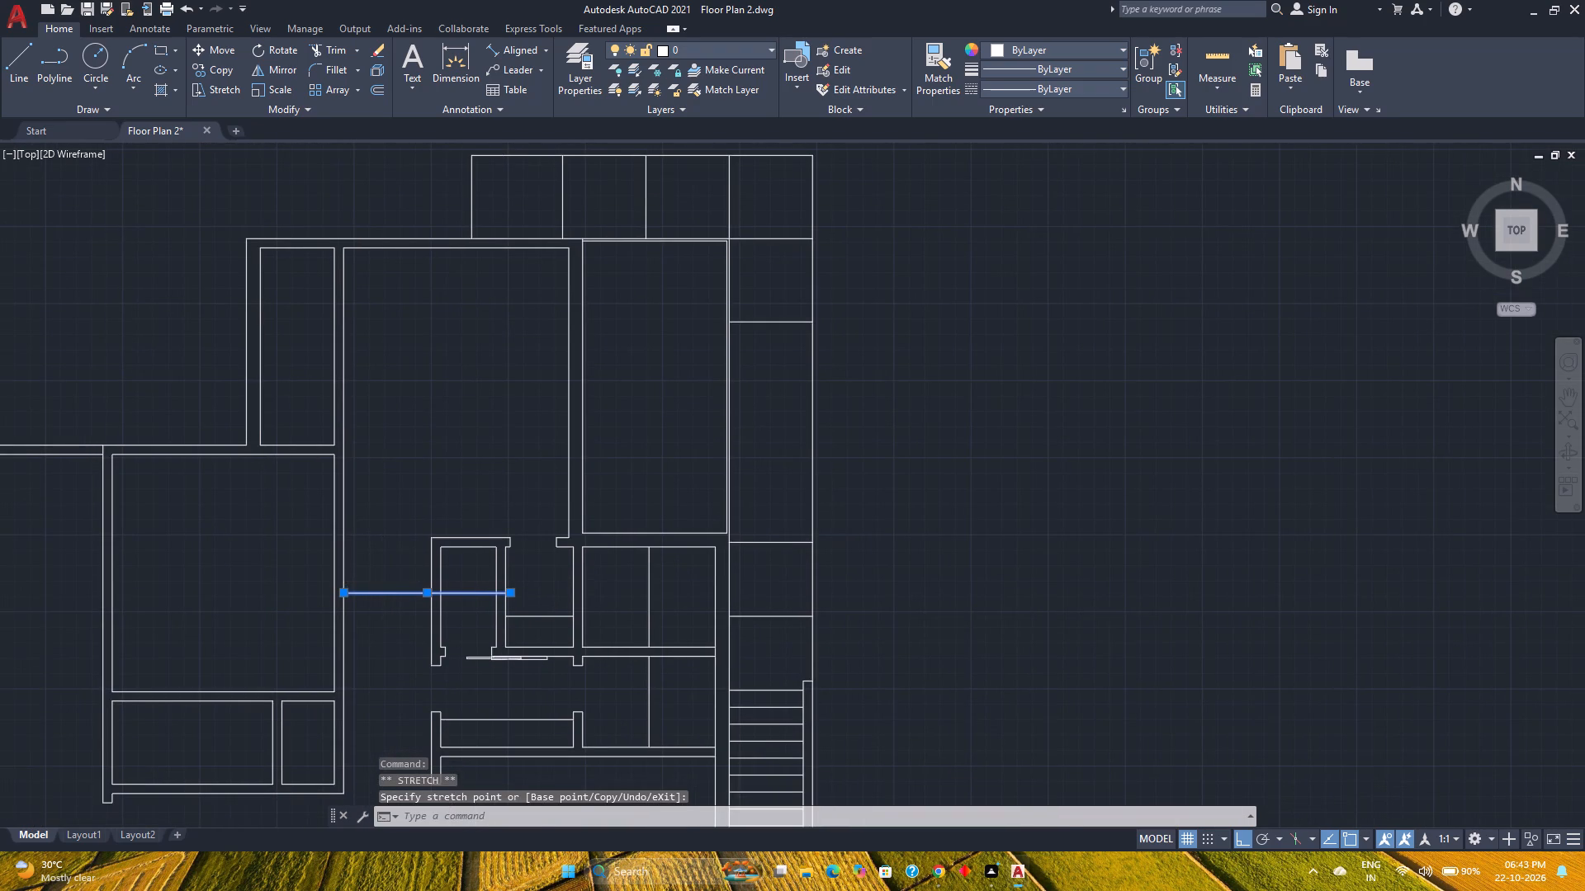
{"action": "left_click", "coordinate": [374, 85]}
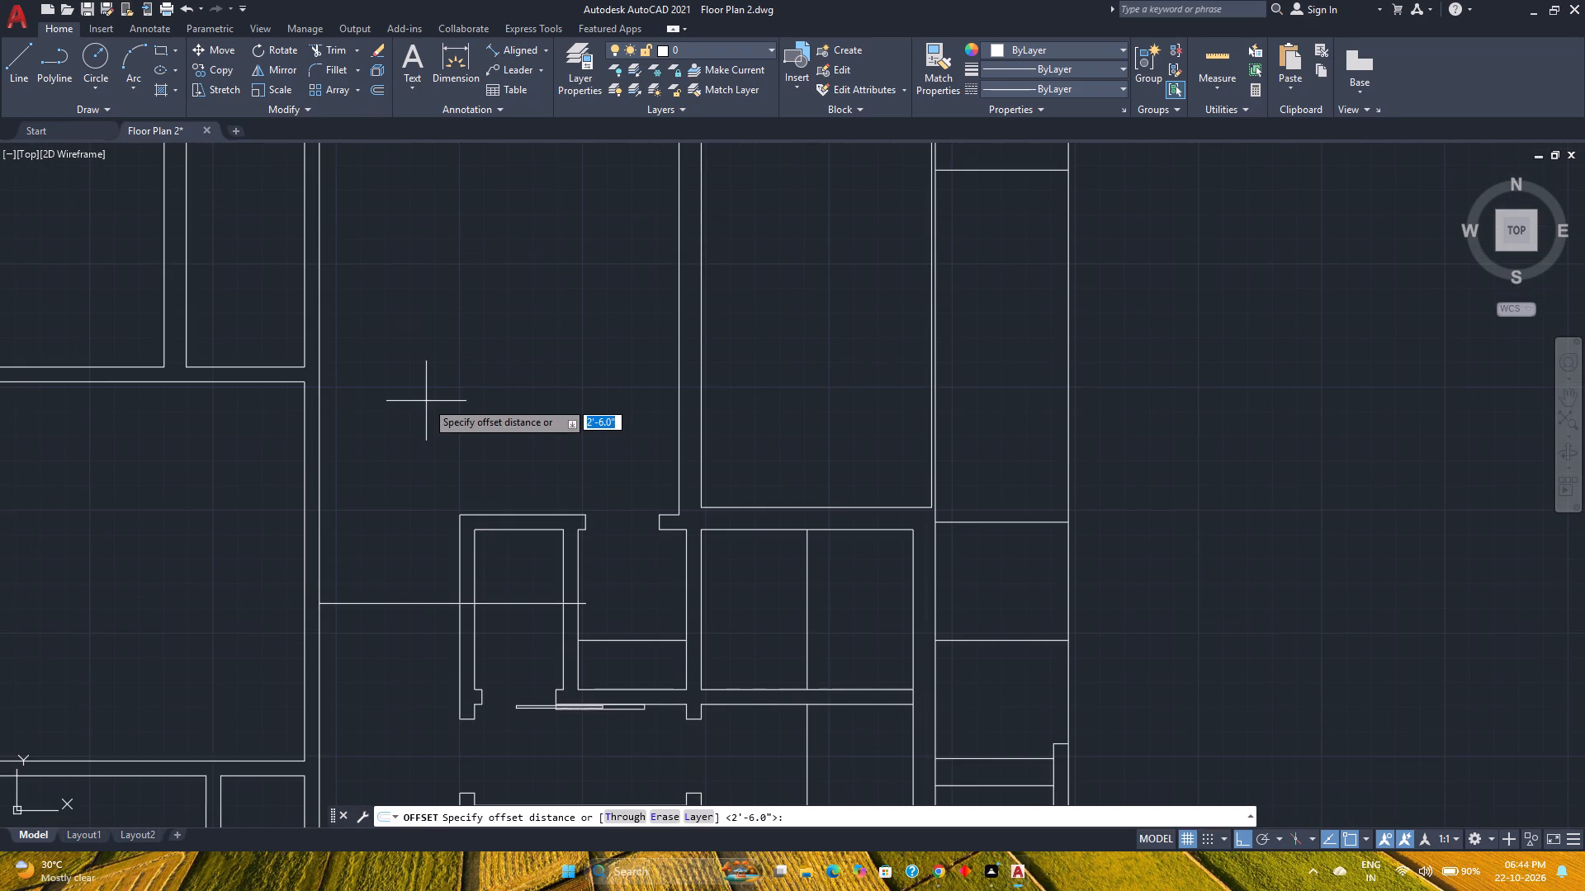
{"action": "key", "text": "6"}
{"action": "key", "text": "Return"}
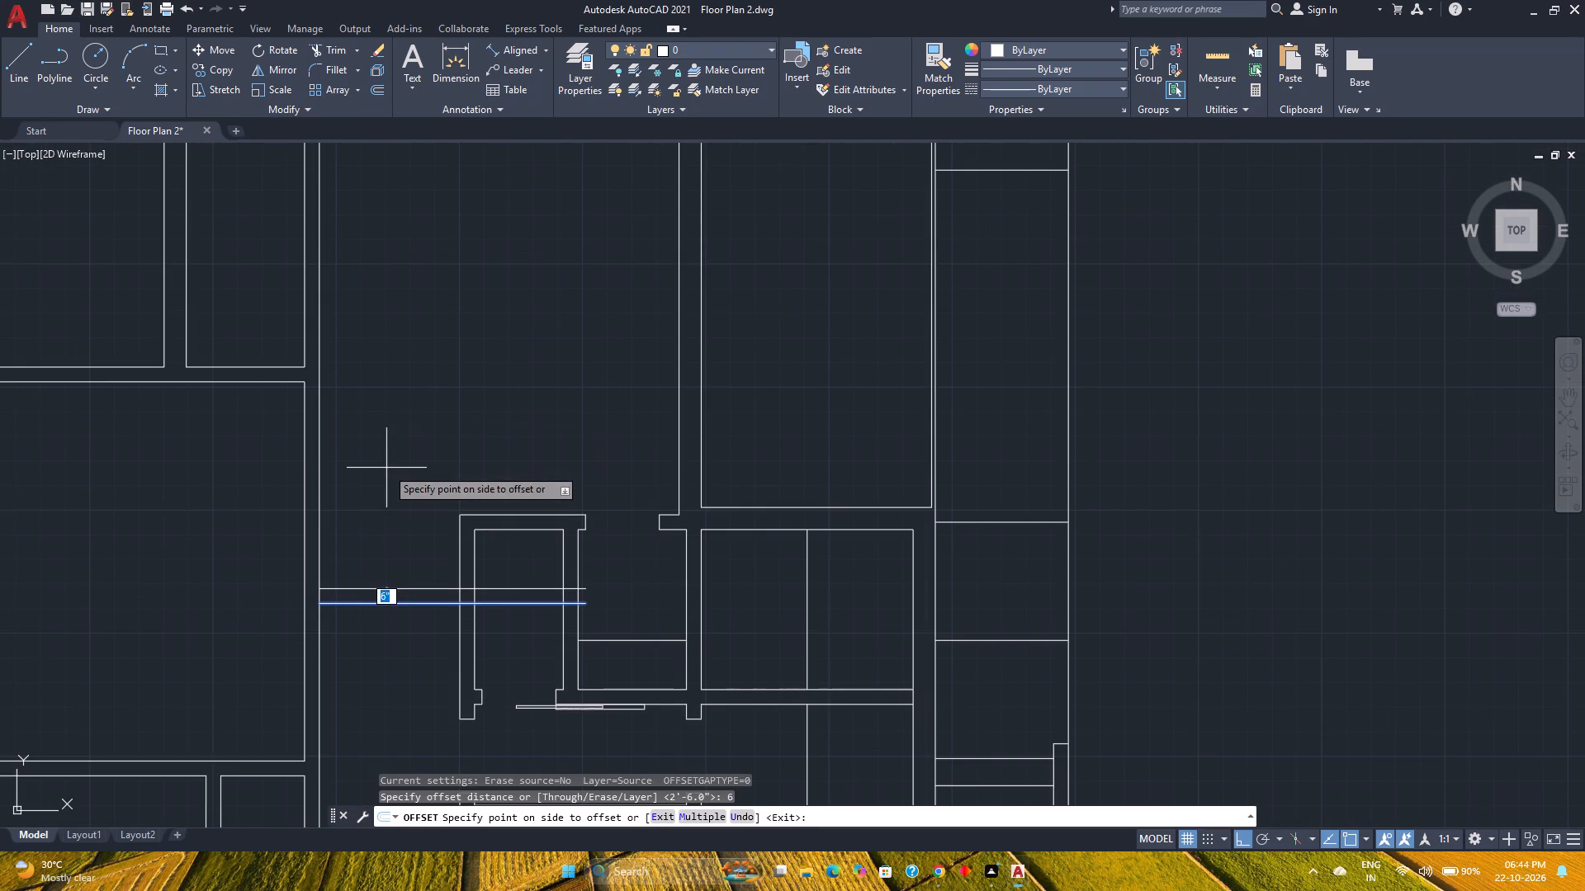
{"action": "left_click", "coordinate": [386, 474]}
{"action": "key", "text": "Escape"}
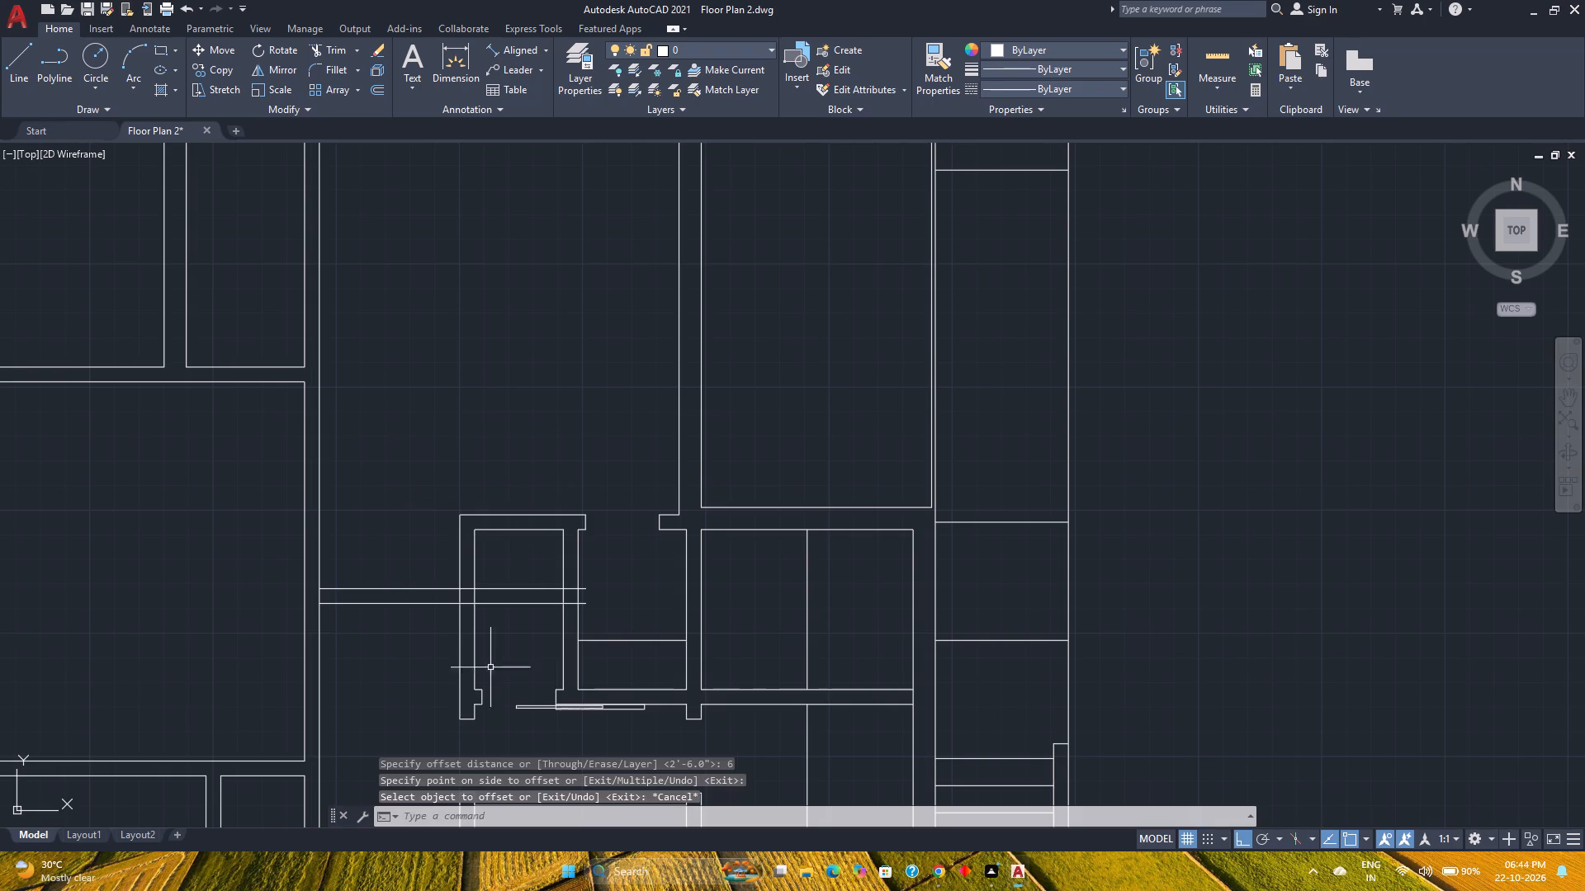
Trim both new partition lines where they run east past the narrow room's outer west face.
{"action": "key", "text": "t"}
{"action": "key", "text": "r"}
{"action": "key", "text": "Return"}
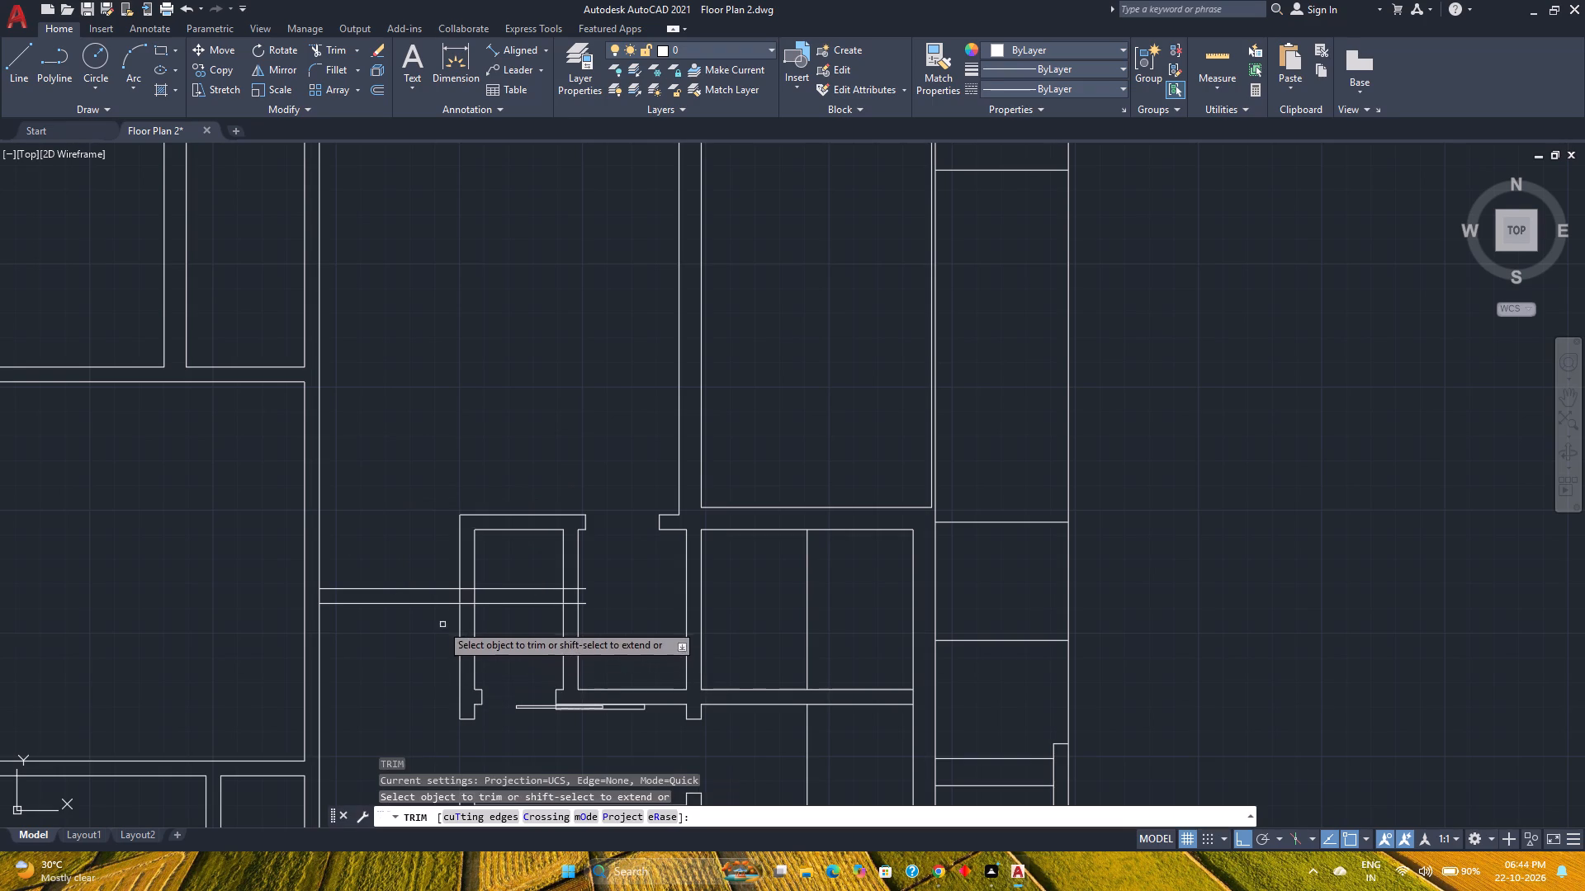
{"action": "scroll", "coordinate": [441, 622], "scroll_direction": "up", "scroll_amount": 10}
{"action": "scroll", "coordinate": [528, 535], "scroll_direction": "up", "scroll_amount": 1}
{"action": "middle_click_drag", "start_coordinate": [529, 534], "coordinate": [541, 569]}
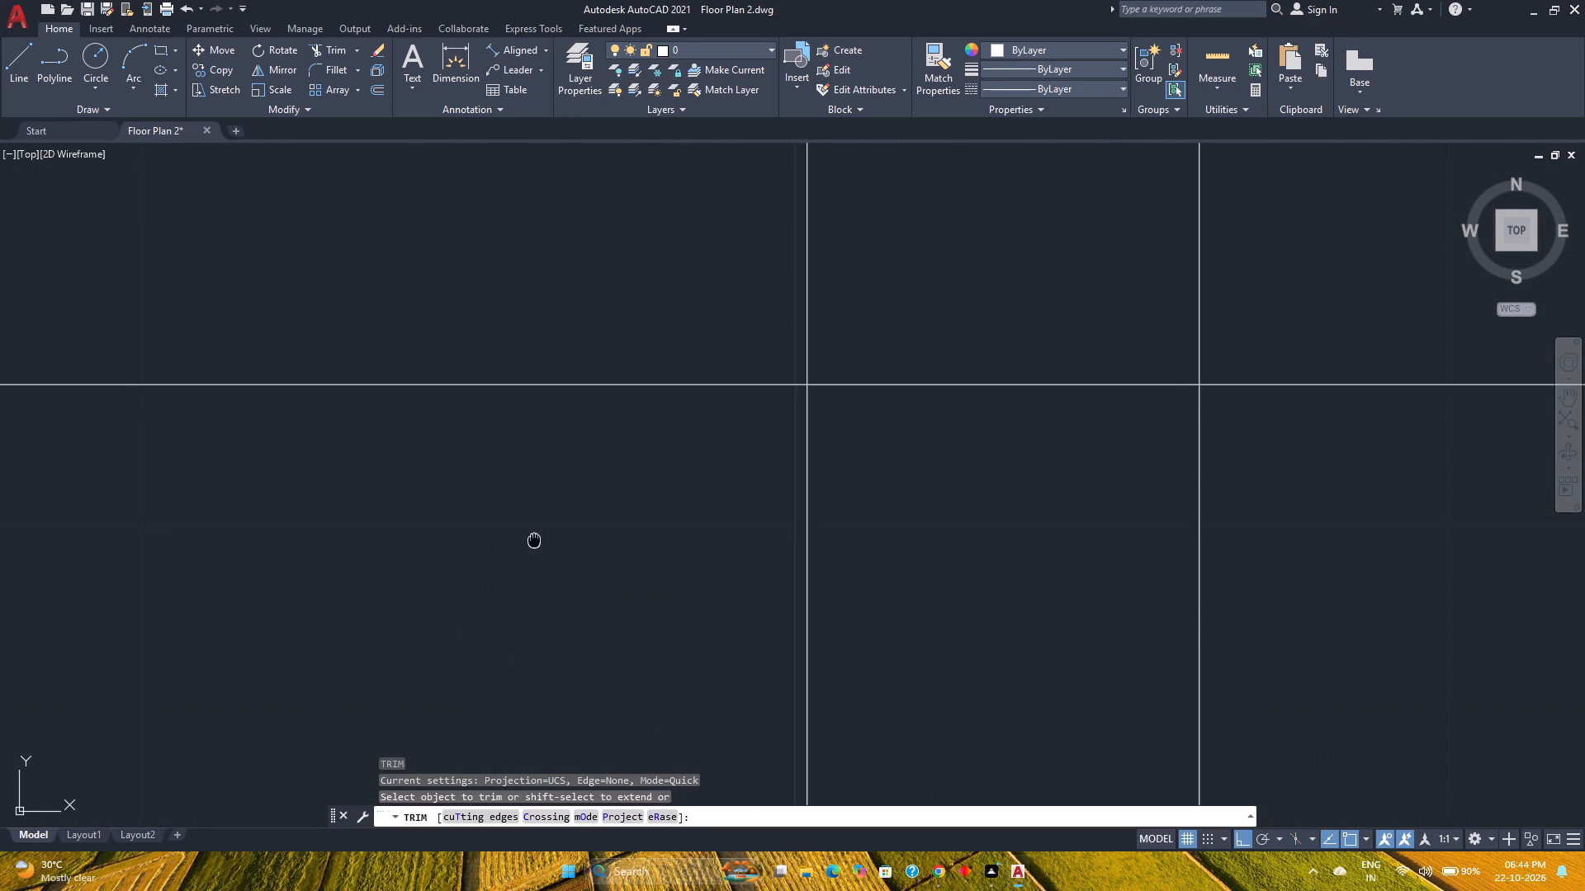
{"action": "middle_click_drag", "start_coordinate": [541, 569], "coordinate": [887, 775]}
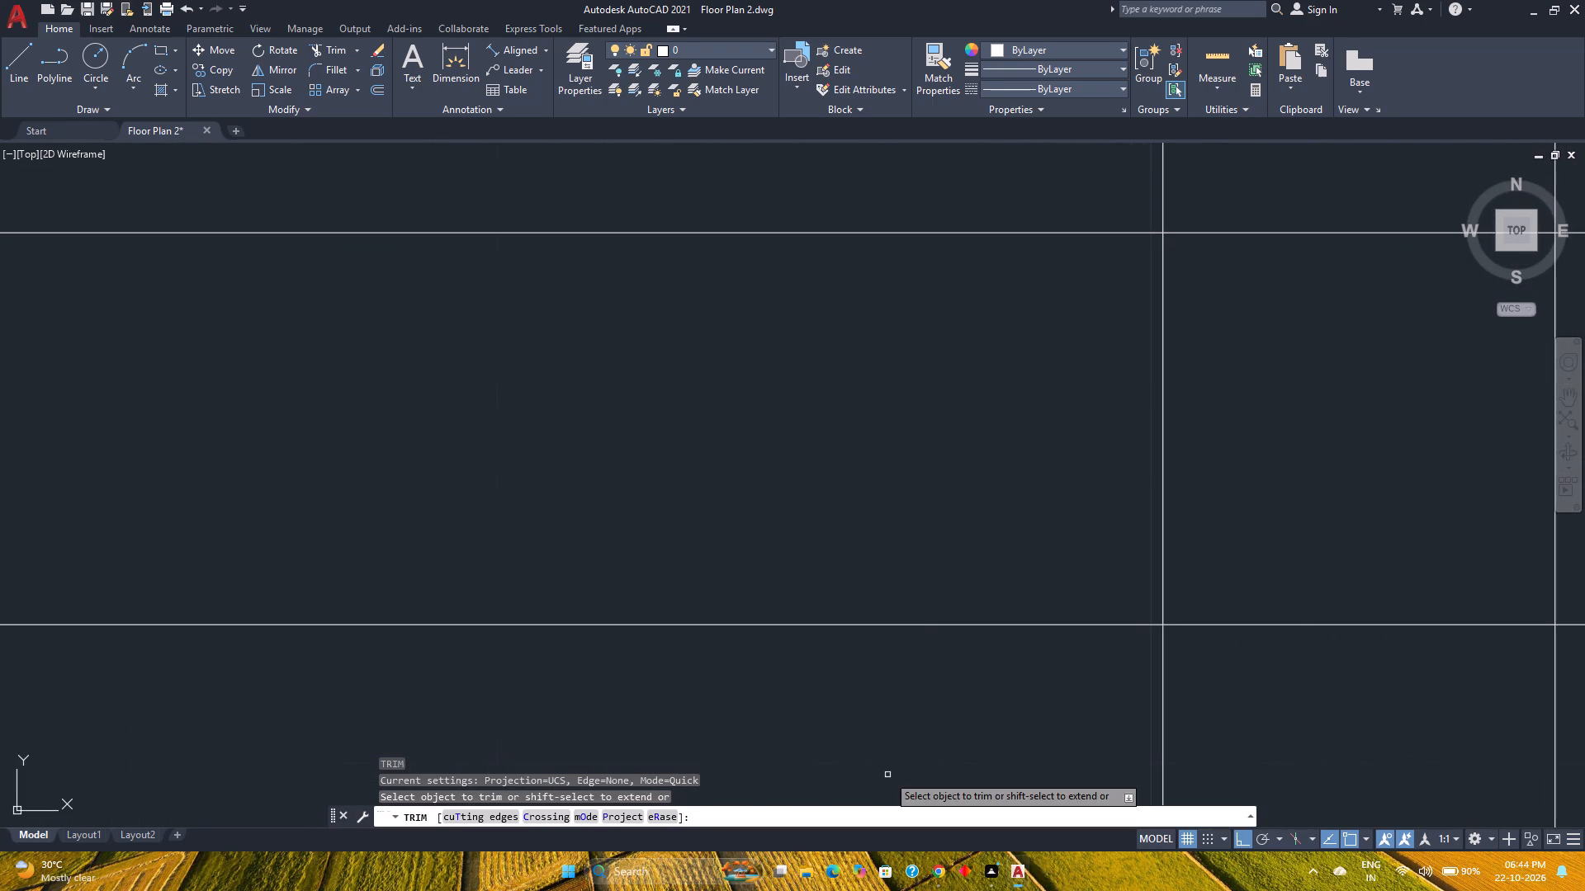
{"action": "middle_click_drag", "start_coordinate": [1102, 542], "coordinate": [1105, 542]}
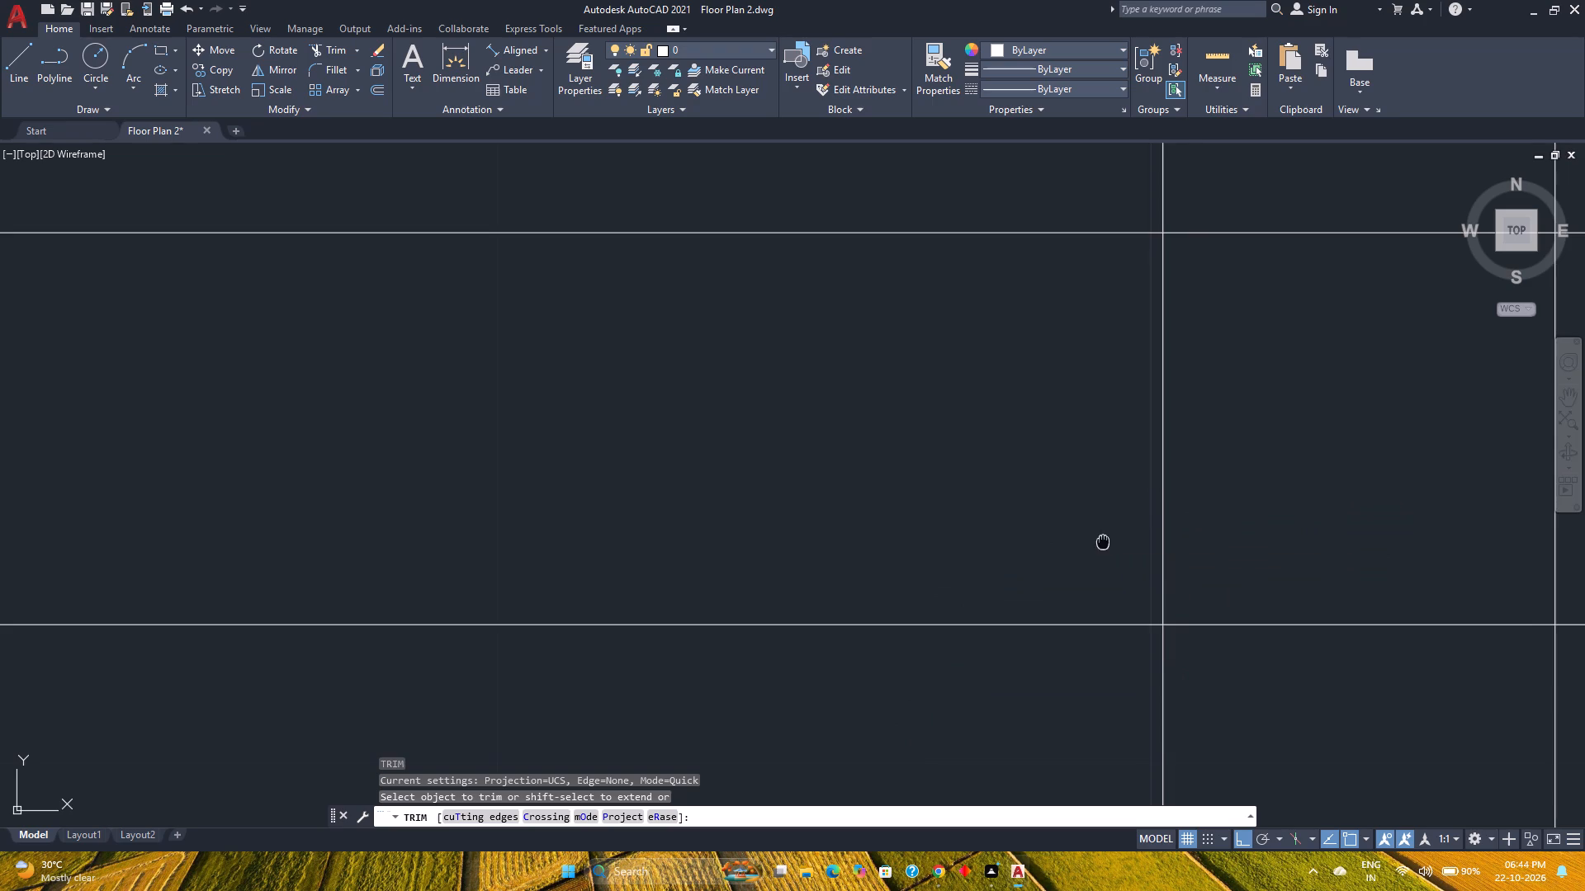
{"action": "middle_click_drag", "start_coordinate": [1105, 542], "coordinate": [1158, 542]}
{"action": "left_click", "coordinate": [1313, 221]}
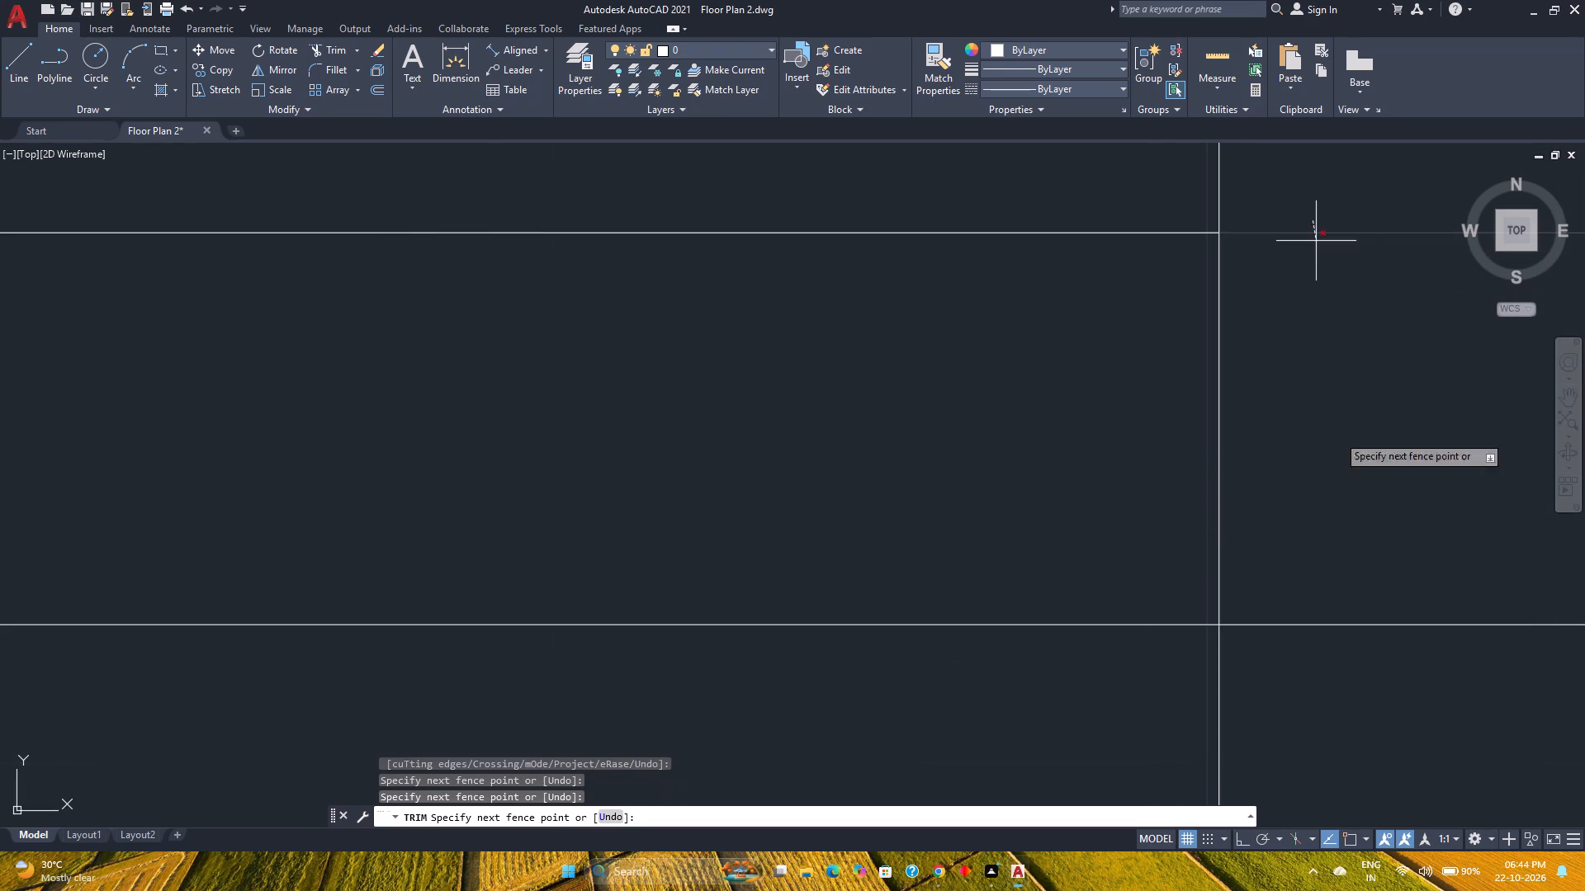
{"action": "left_click", "coordinate": [1369, 655]}
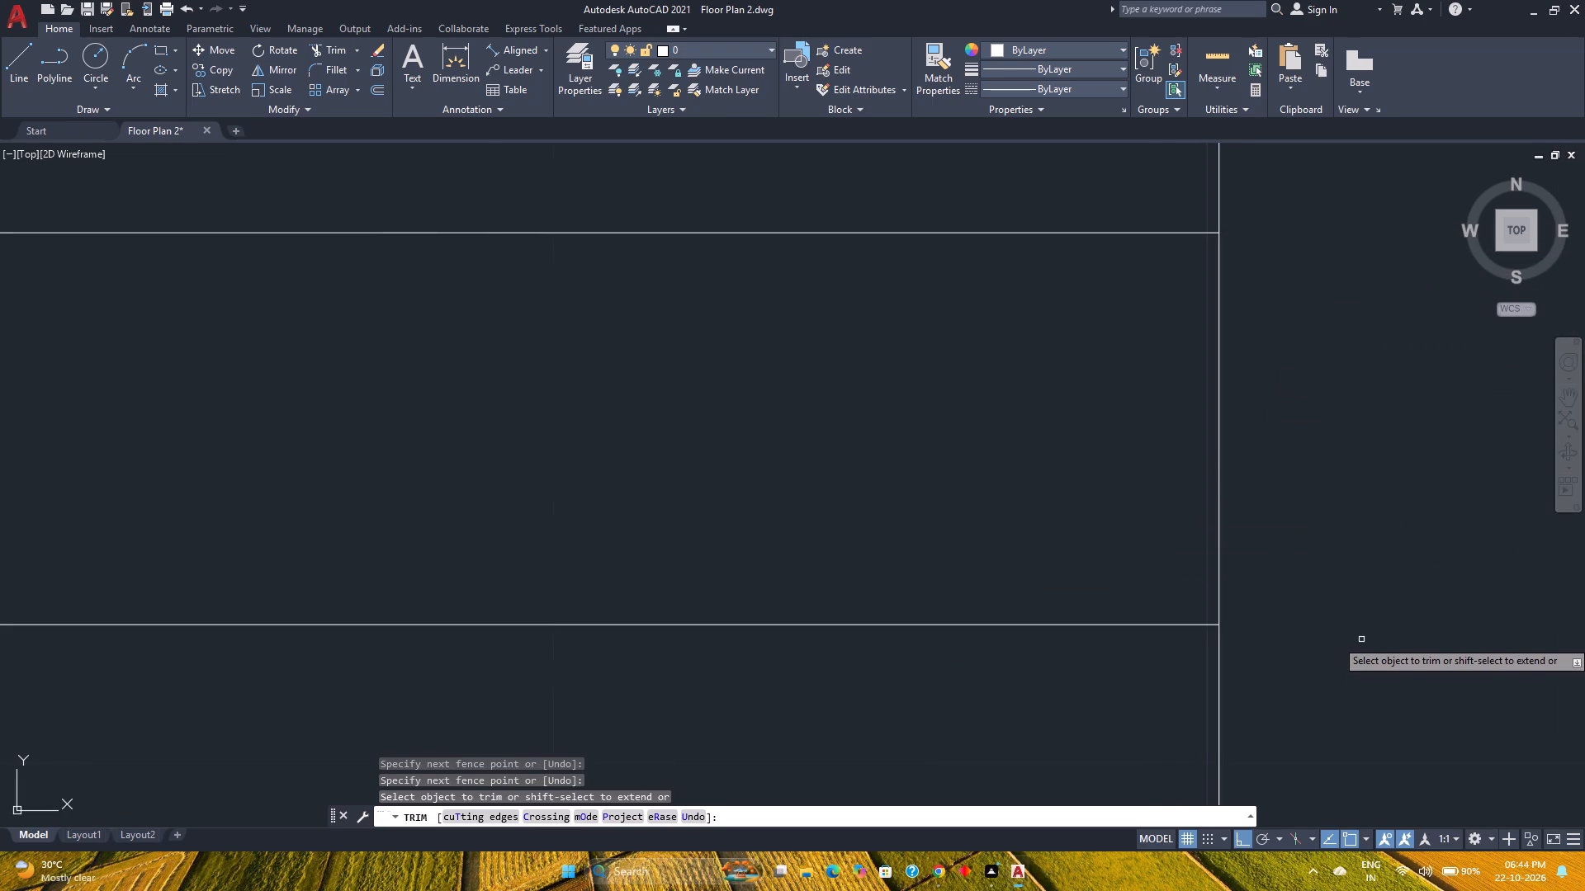
{"action": "key", "text": "Escape"}
Trim the adjoining wall faces between the new partition's two lines at its west and east ends.
{"action": "scroll", "coordinate": [1281, 547], "scroll_direction": "down", "scroll_amount": 4}
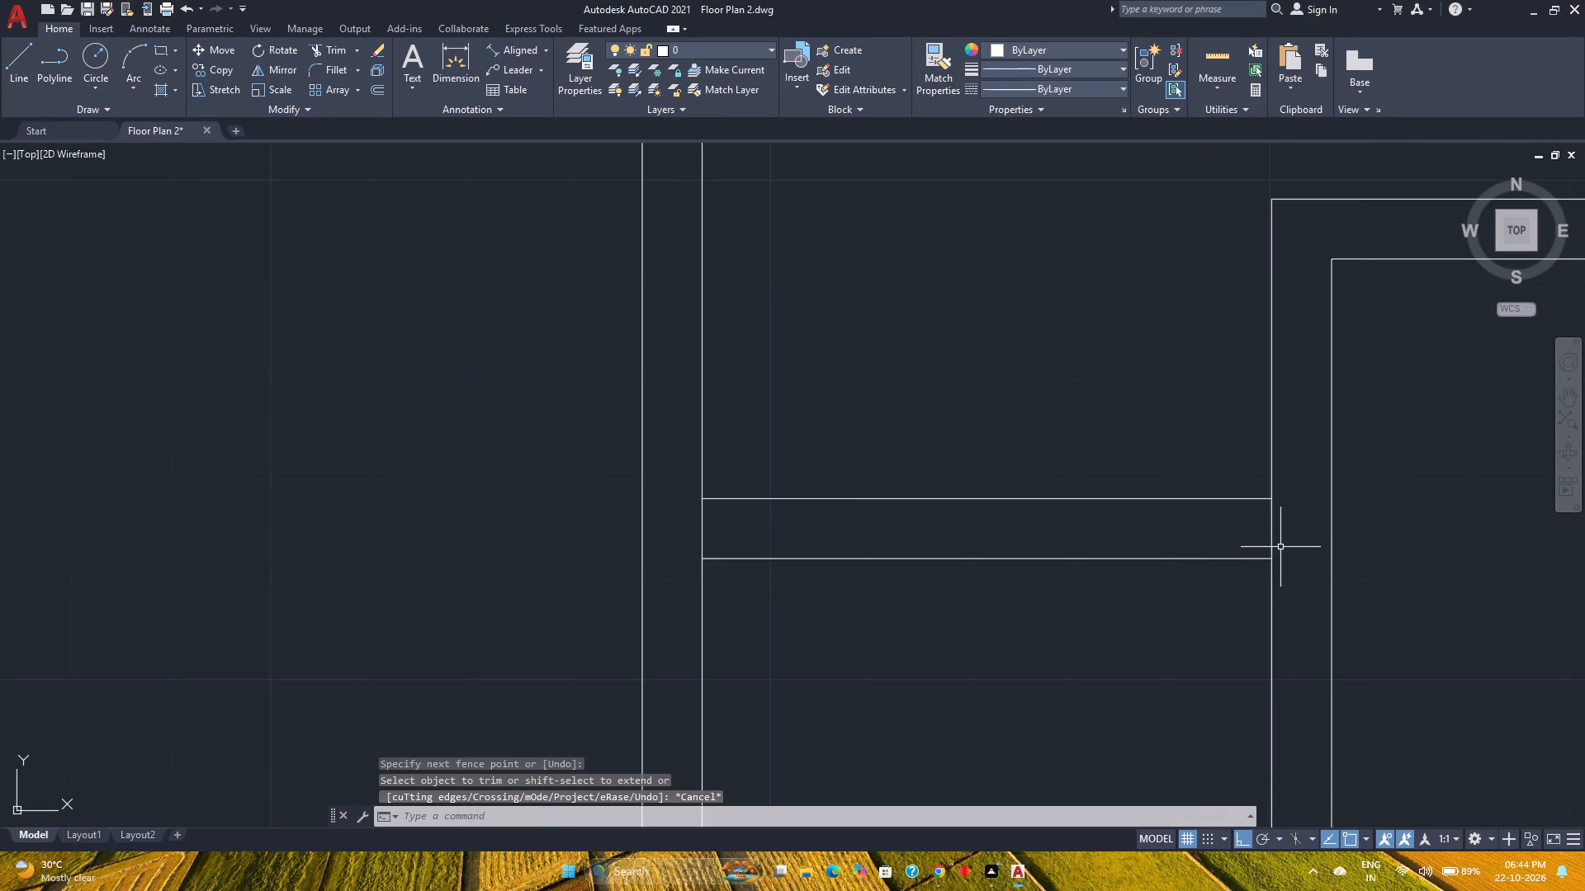
{"action": "key", "text": "space"}
{"action": "left_click", "coordinate": [695, 520]}
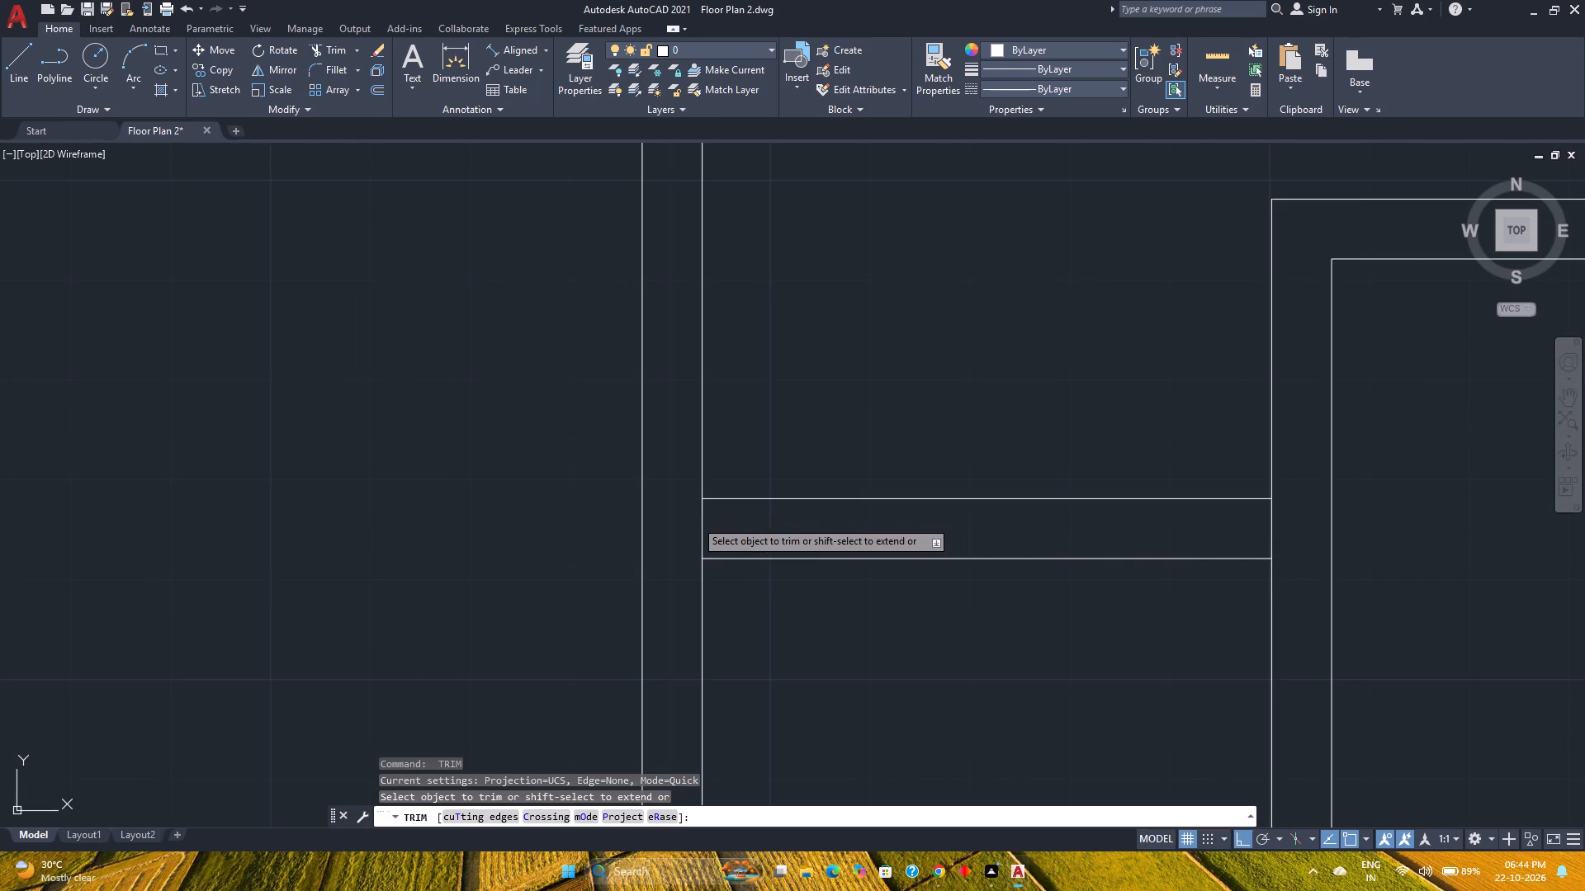
{"action": "left_click", "coordinate": [1275, 531]}
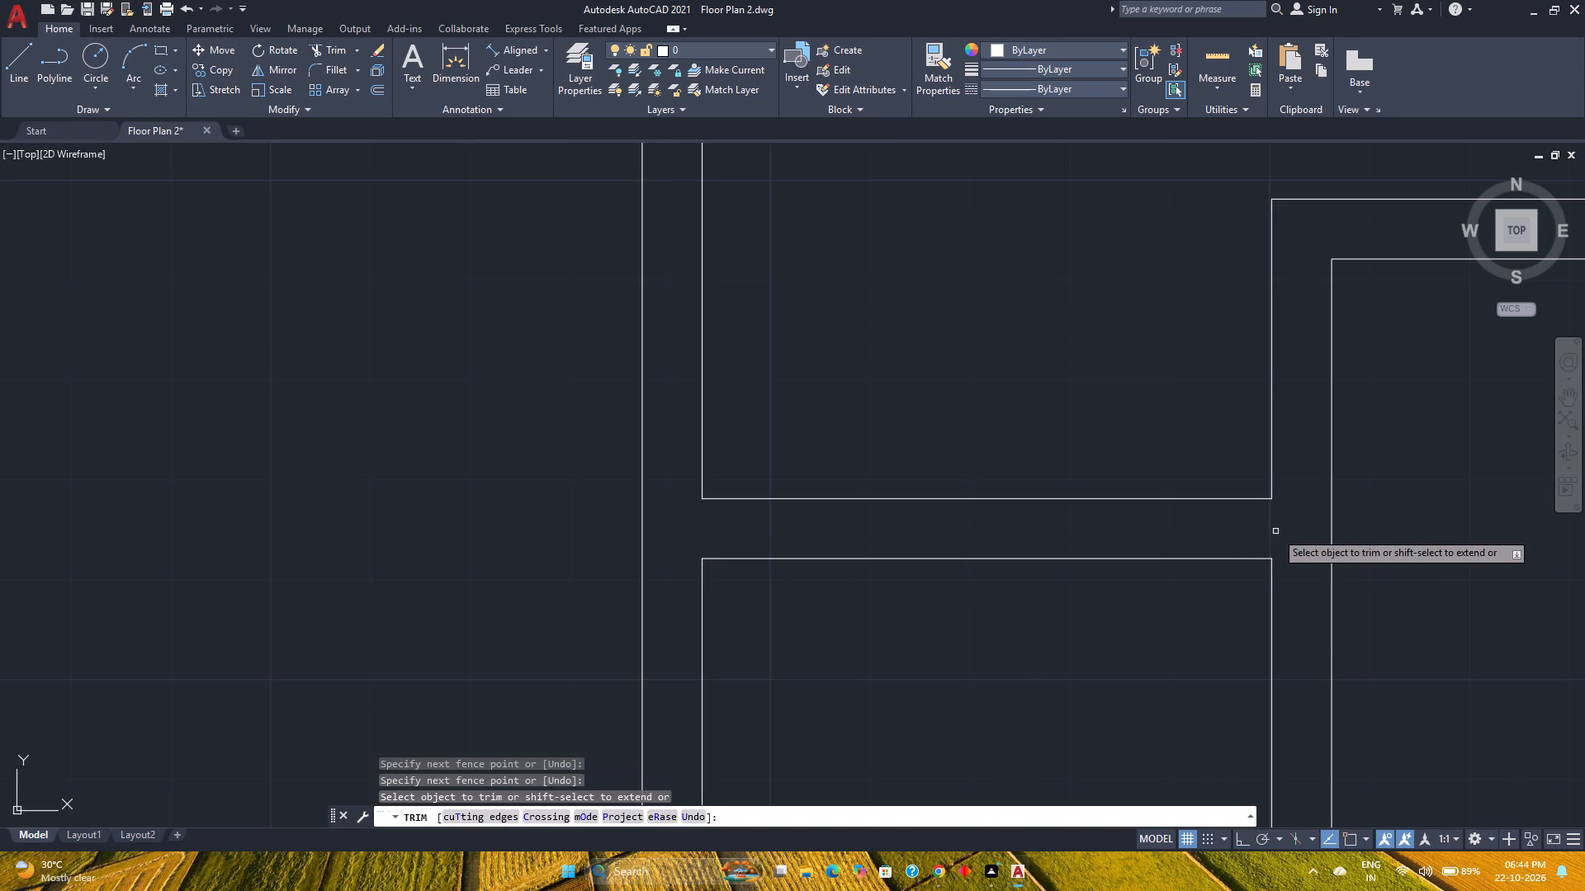
{"action": "key", "text": "Escape"}
Draw a line across the new 6" partition at its midpoint, from the south face to the north face.
{"action": "key", "text": "l"}
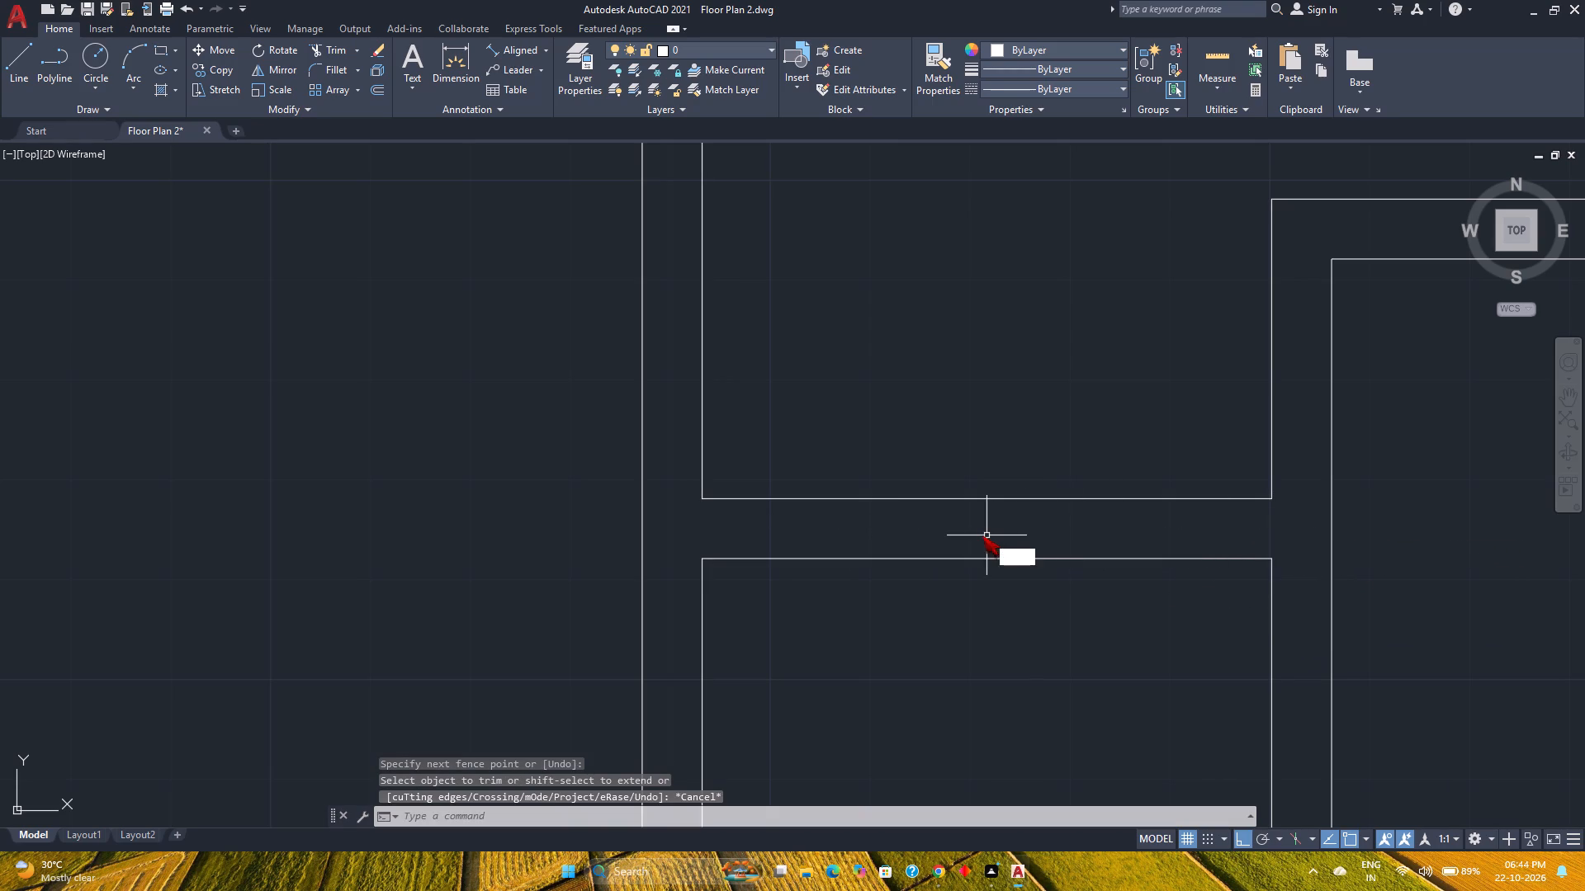
{"action": "key", "text": "Return"}
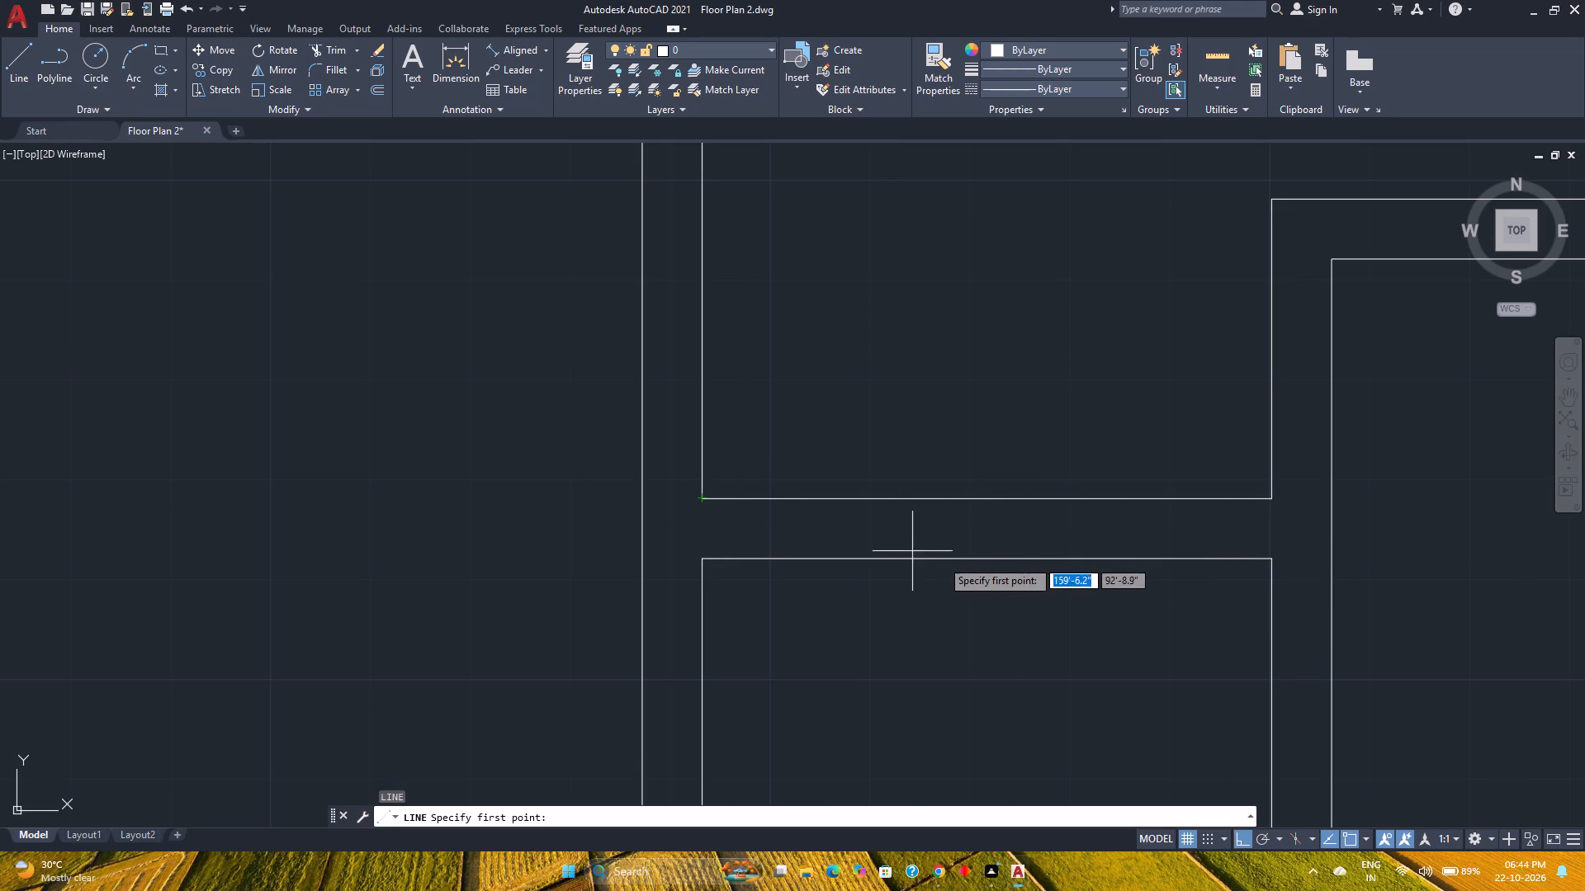
{"action": "left_click", "coordinate": [989, 558]}
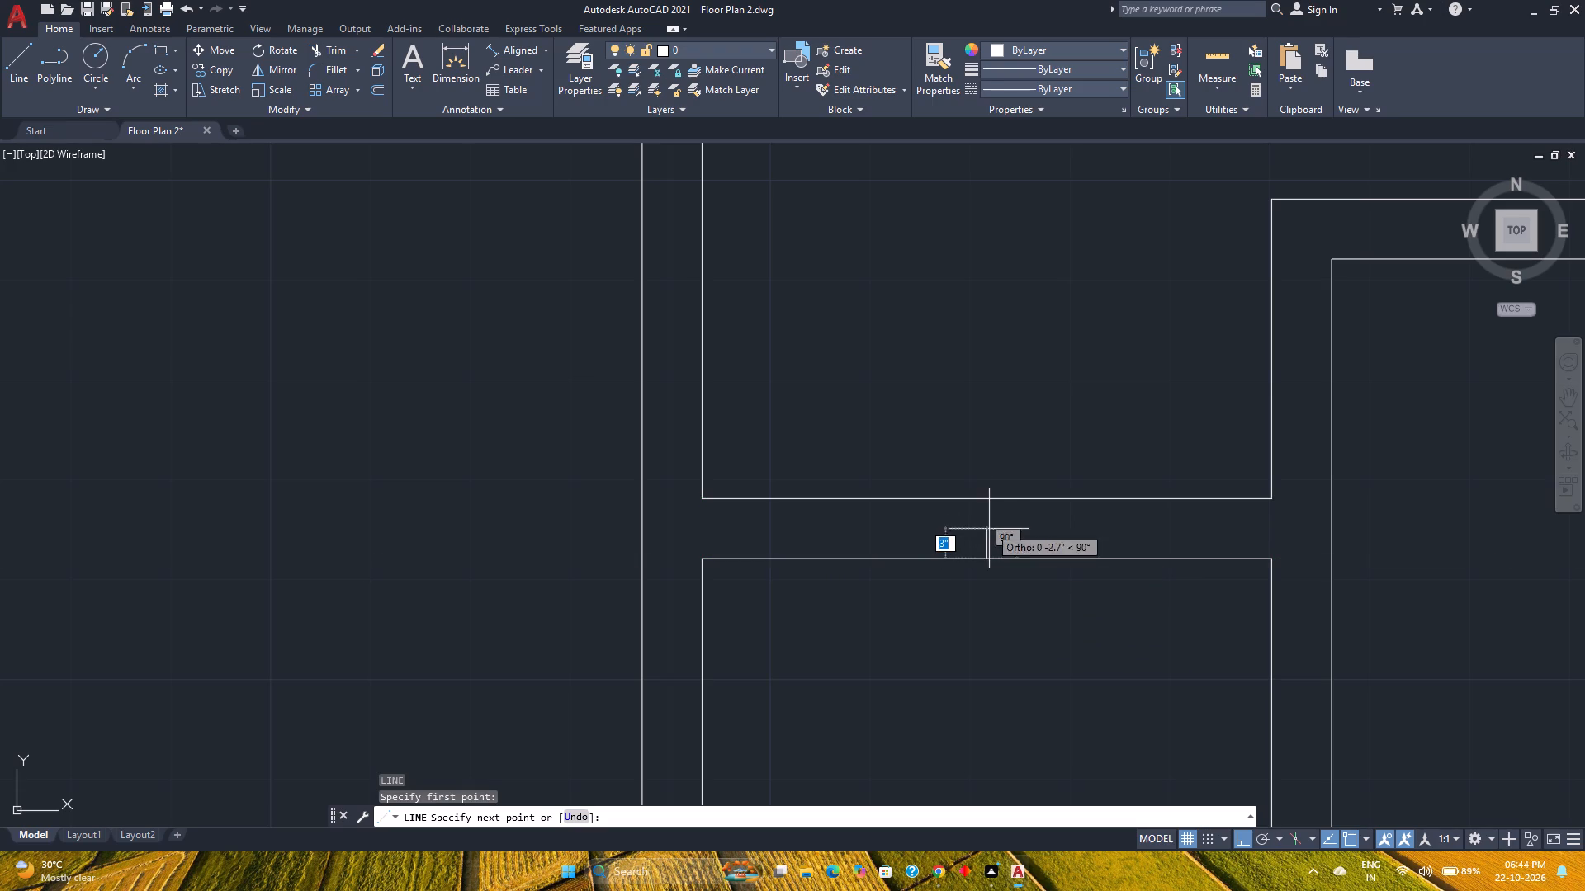
{"action": "left_click", "coordinate": [989, 502]}
{"action": "key", "text": "Escape"}
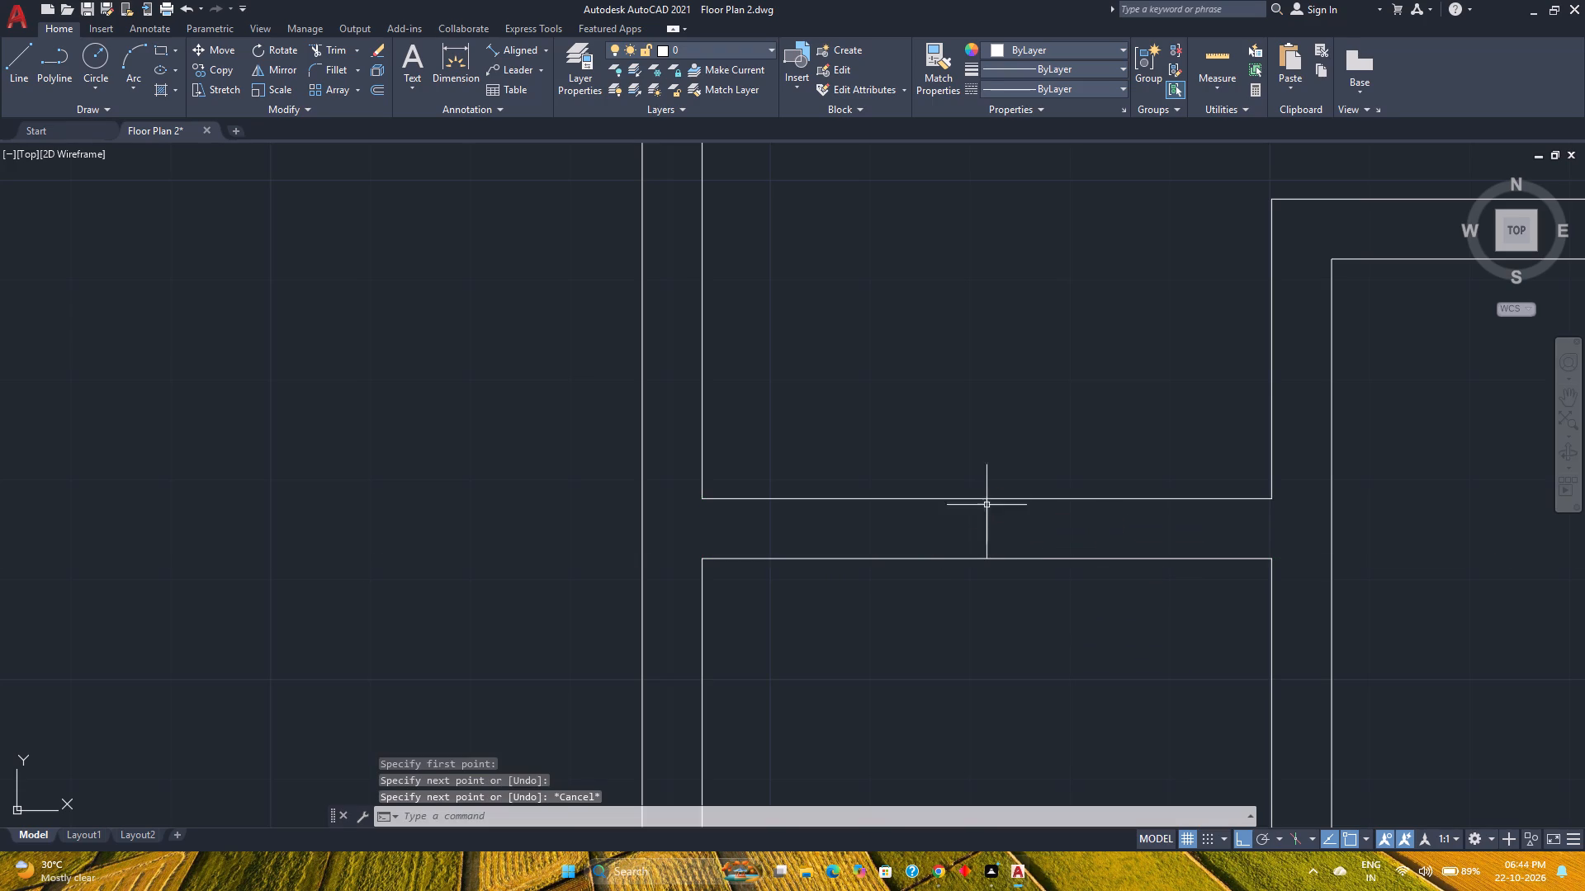
Offset the midpoint line across the new partition by 1'6" to the west and to the east.
{"action": "left_click", "coordinate": [381, 89]}
{"action": "key", "text": "1"}
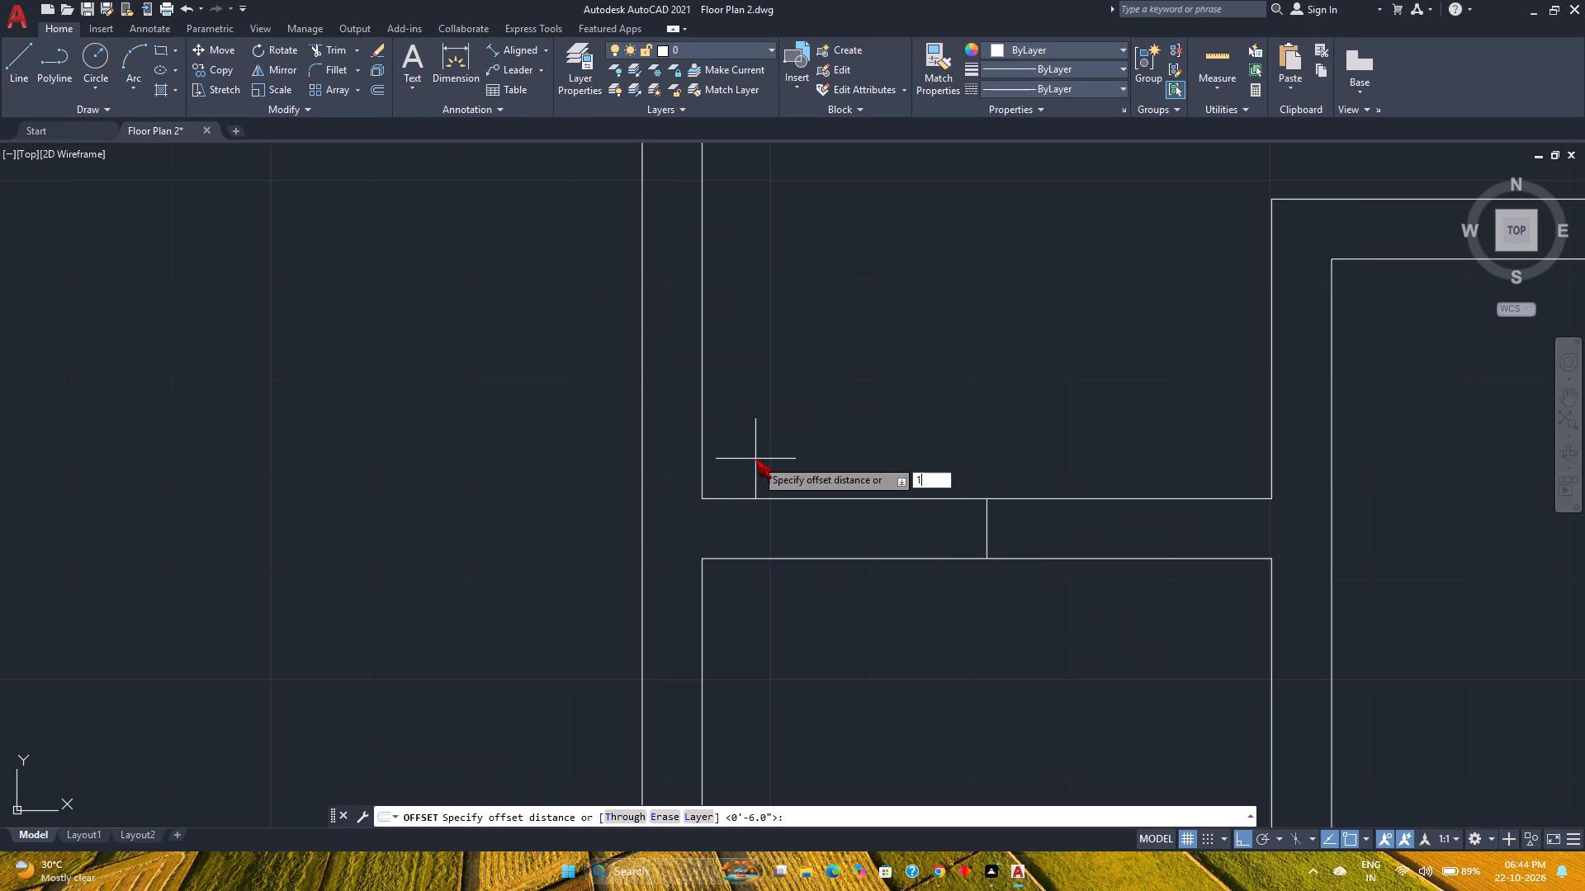
{"action": "key", "text": "apostrophe"}
{"action": "key", "text": "6"}
{"action": "key", "text": "shift+quotedbl"}
{"action": "key", "text": "Return"}
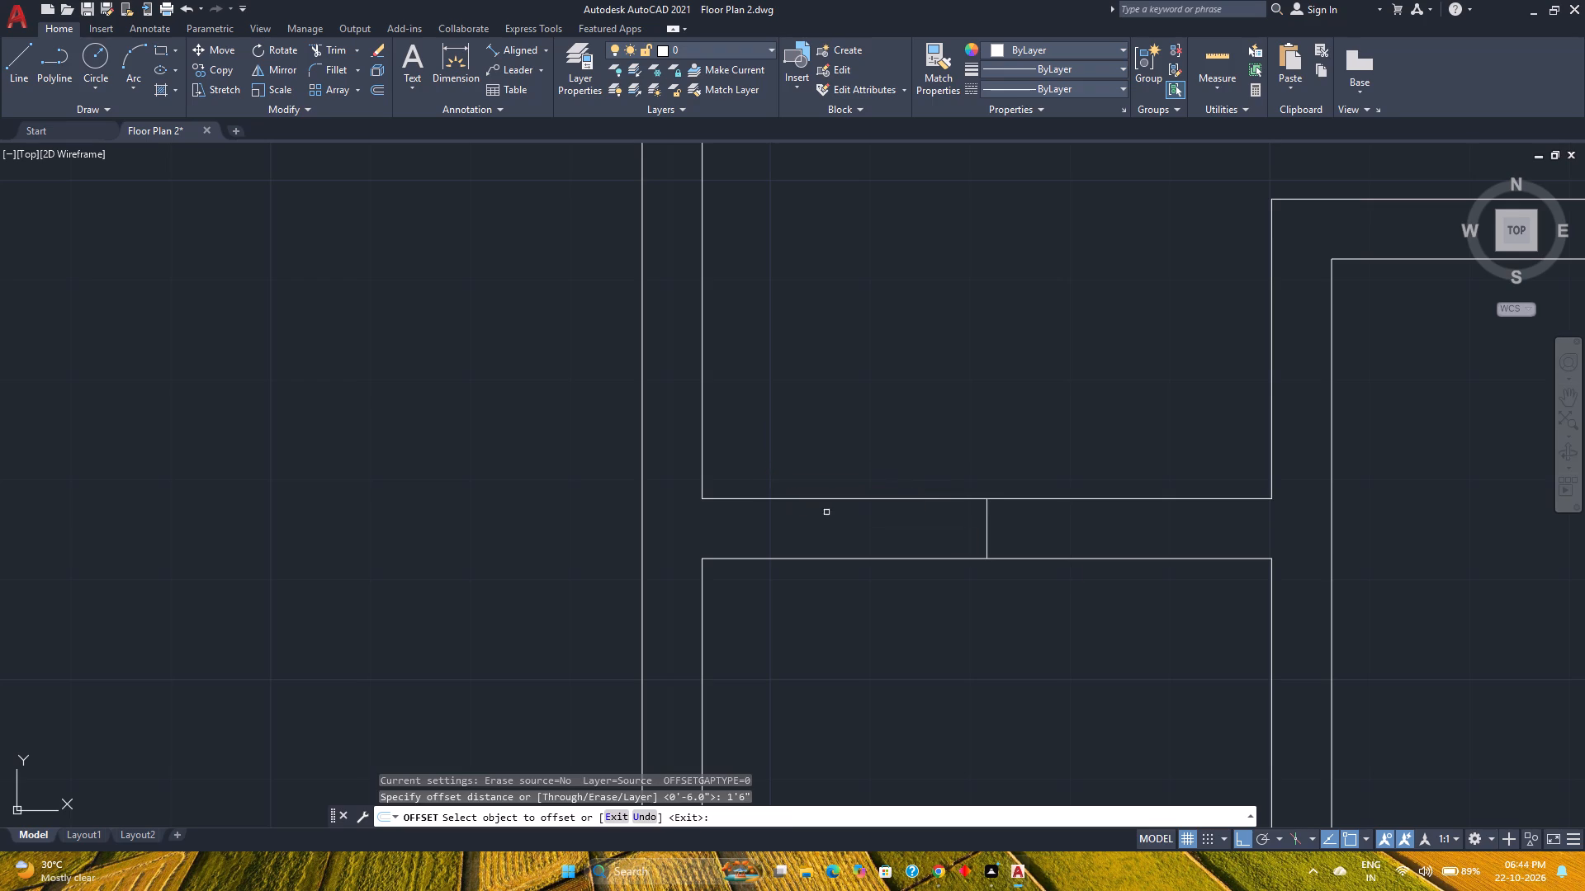
{"action": "left_click", "coordinate": [988, 530]}
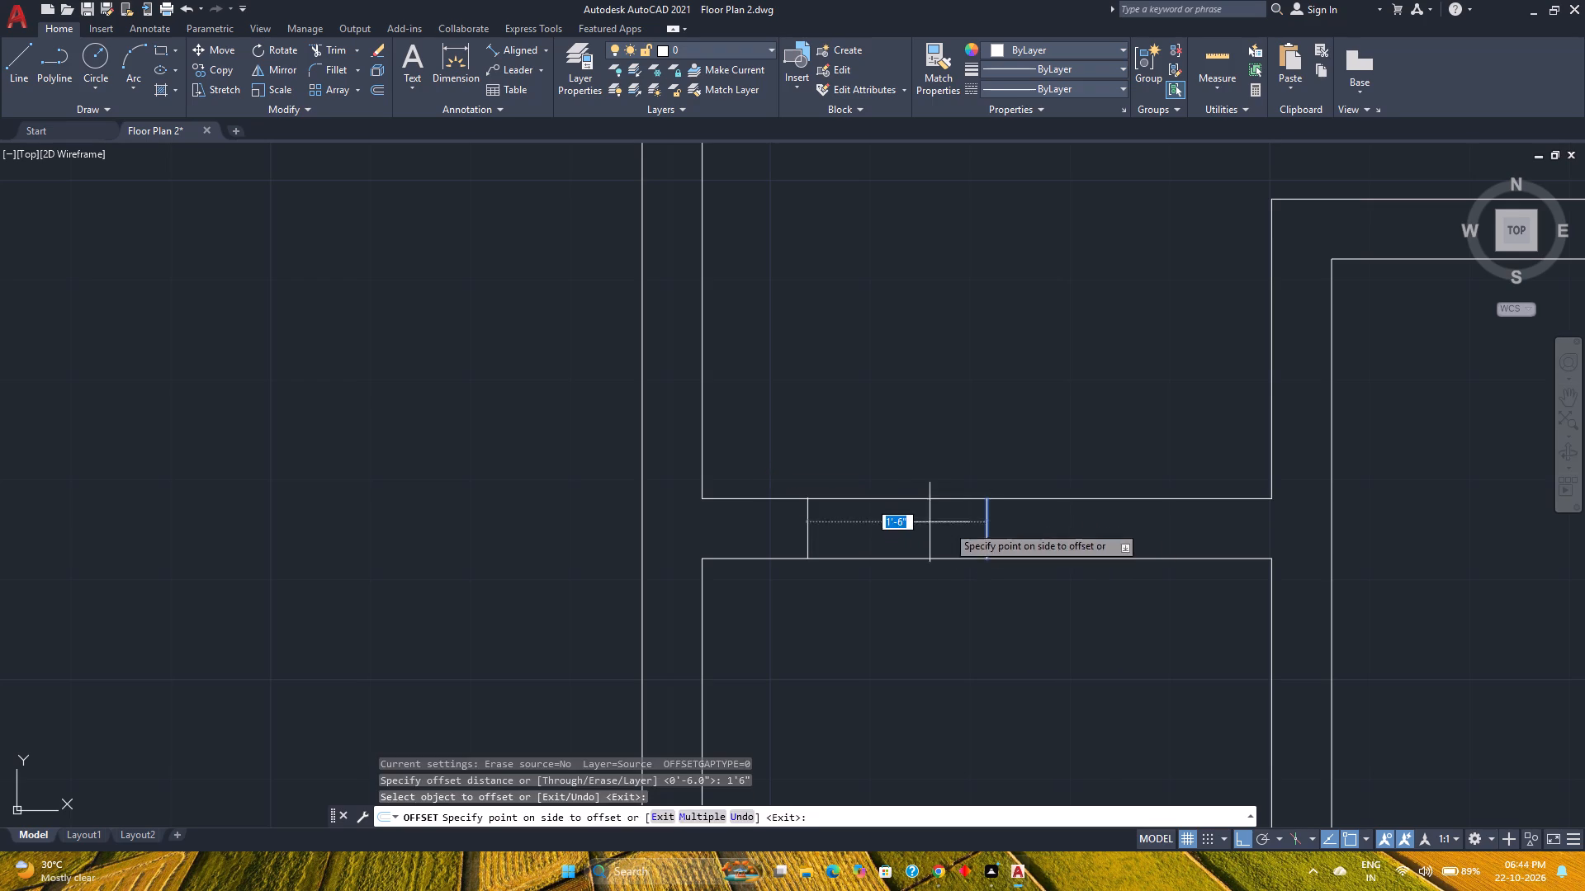
{"action": "left_click", "coordinate": [816, 518]}
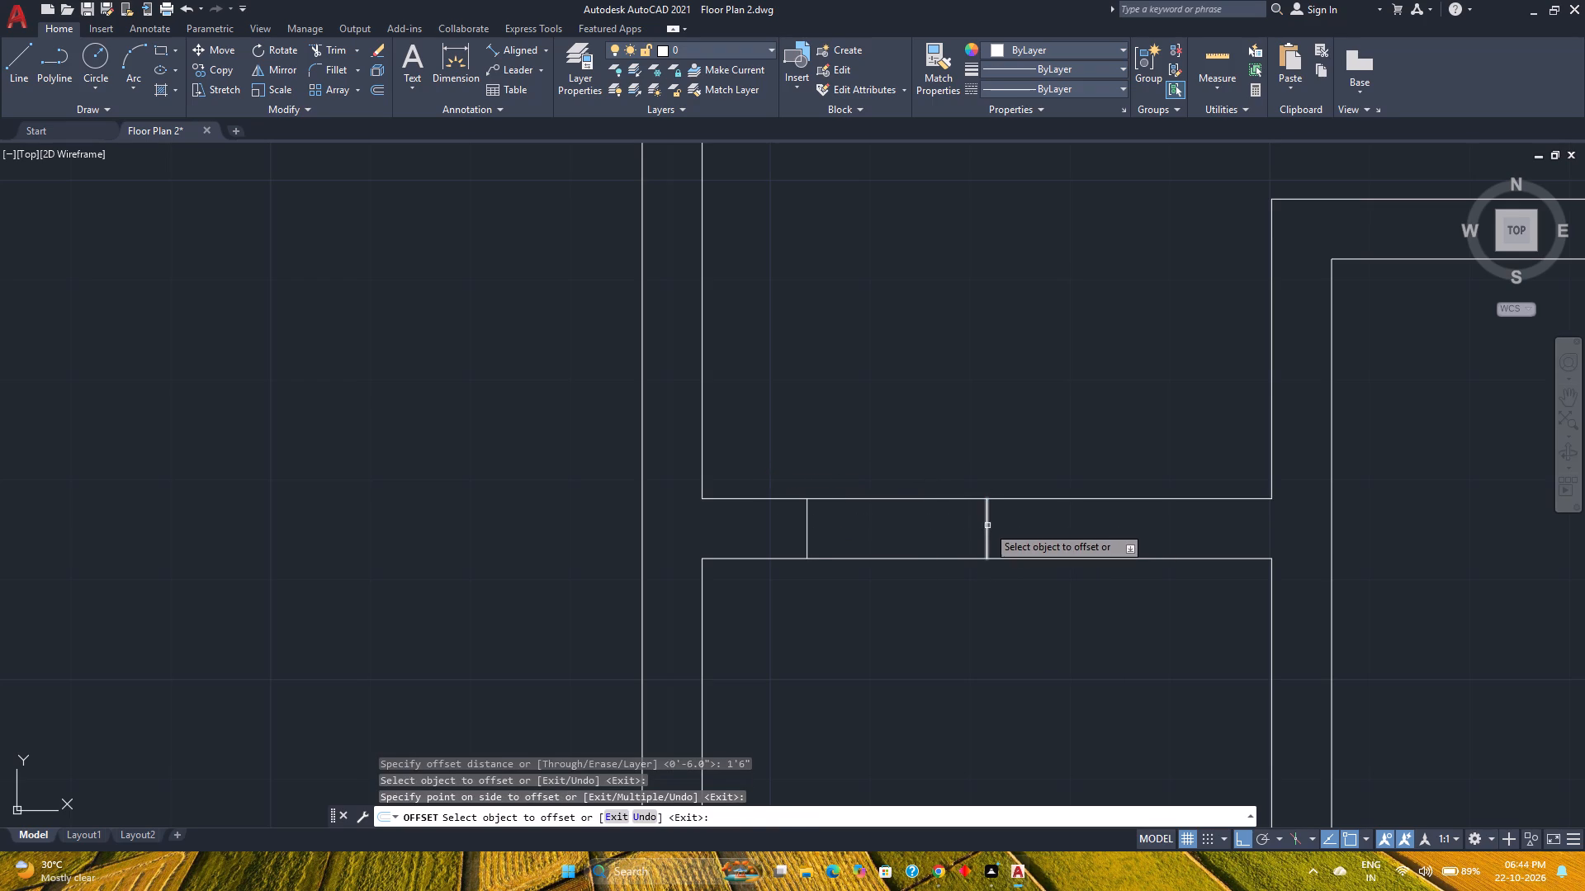
{"action": "left_click", "coordinate": [987, 526]}
{"action": "left_click", "coordinate": [1110, 523]}
{"action": "key", "text": "Escape"}
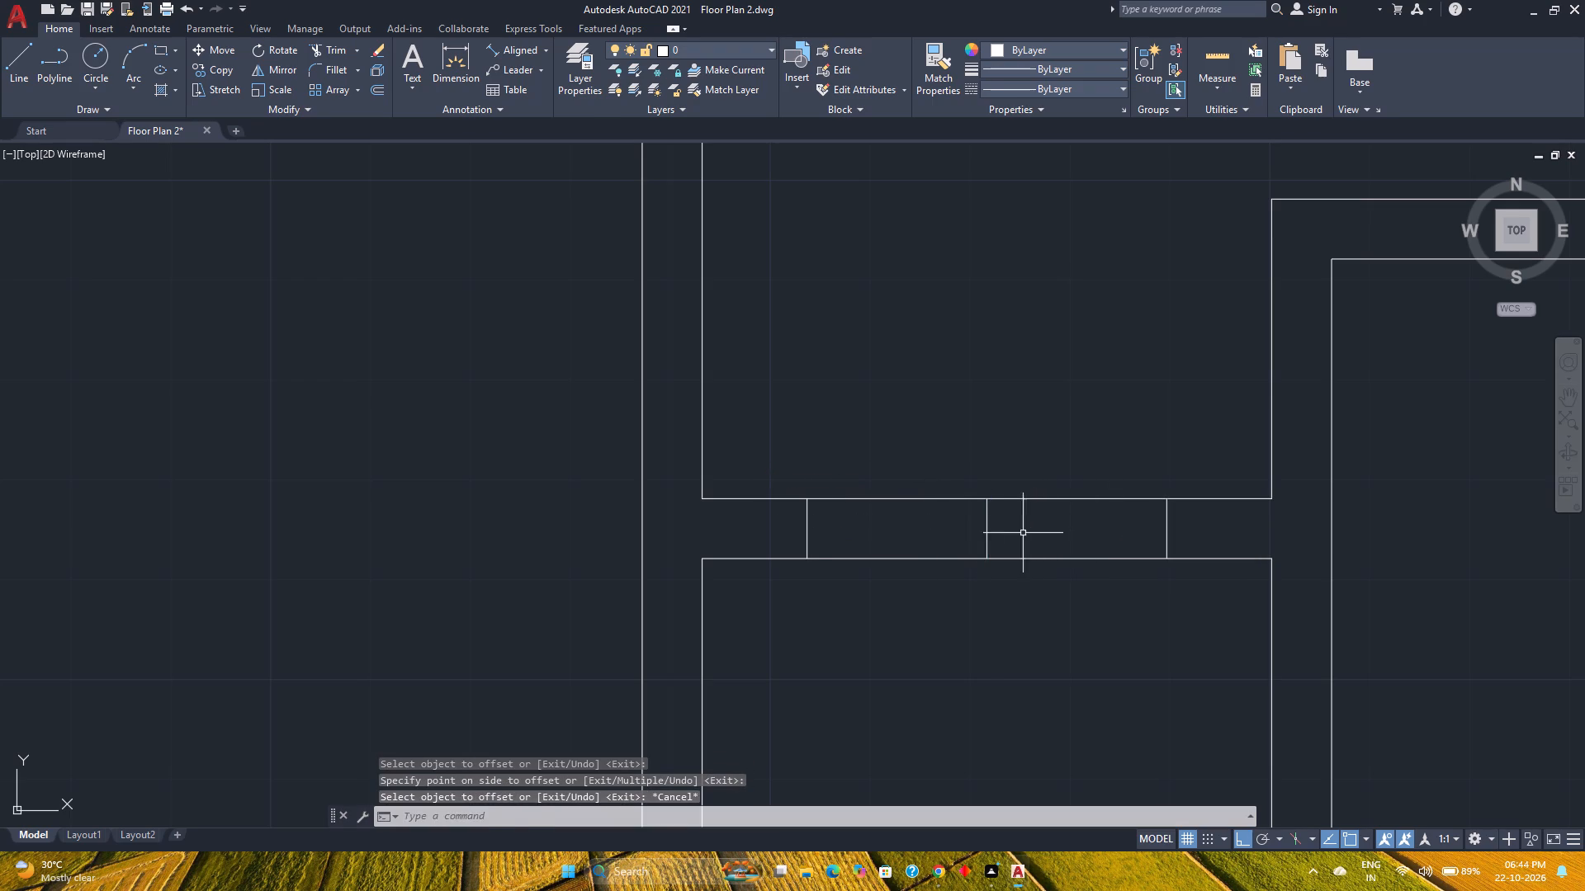
Delete the original midpoint line between the two offset jamb lines.
{"action": "left_click", "coordinate": [1020, 535]}
{"action": "left_click", "coordinate": [952, 515]}
{"action": "key", "text": "Delete"}
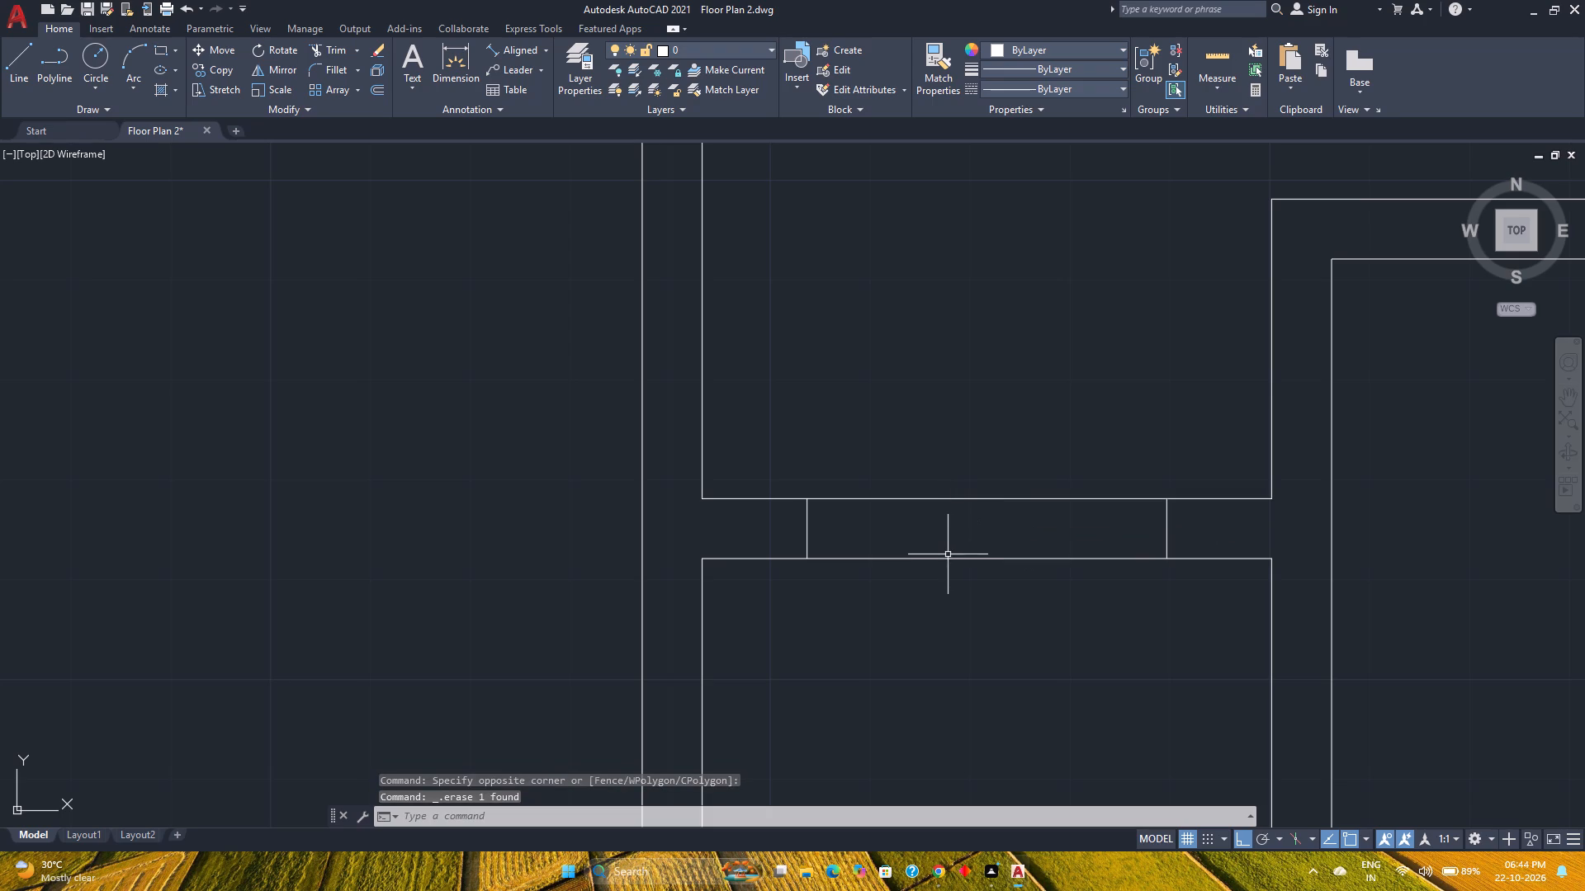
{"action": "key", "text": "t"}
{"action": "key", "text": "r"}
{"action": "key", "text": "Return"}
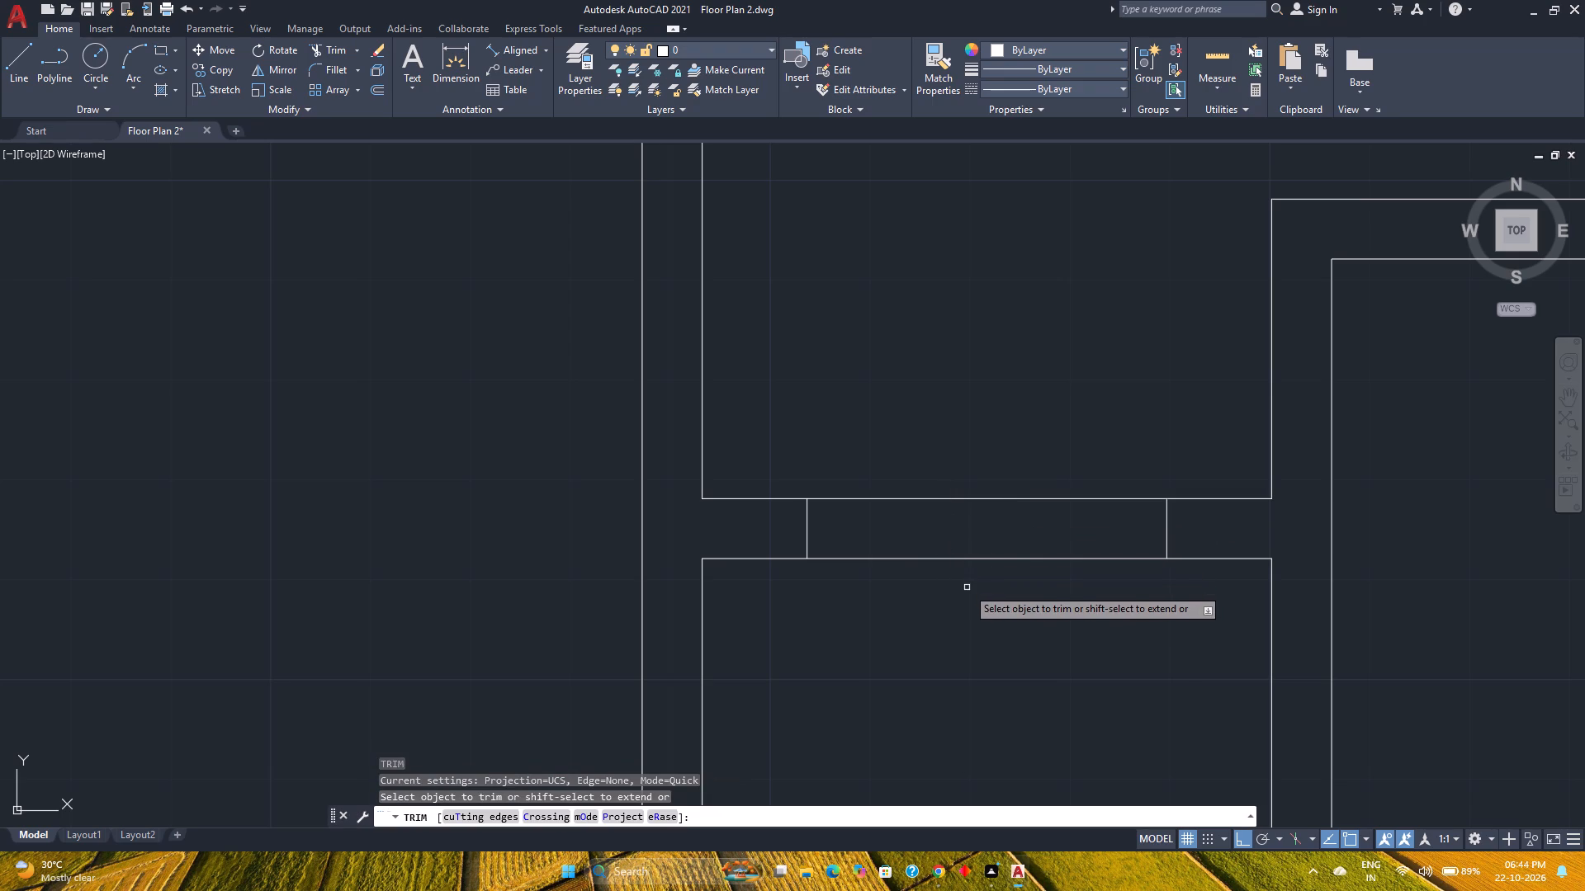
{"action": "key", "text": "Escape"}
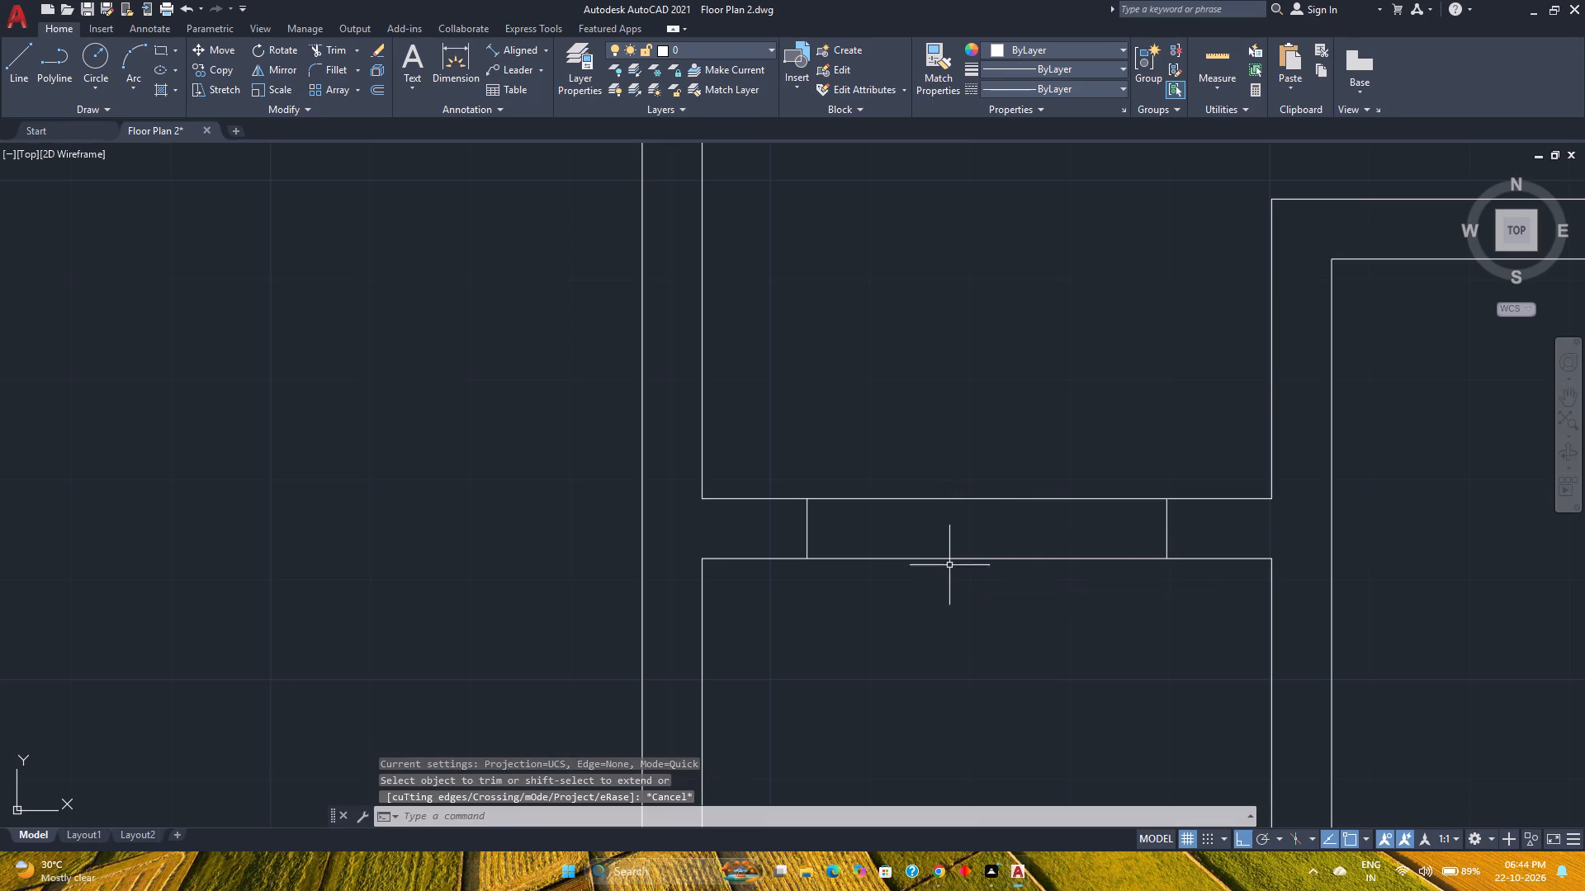
Move the partition's west jamb line 3" to the west.
{"action": "left_click", "coordinate": [881, 529]}
{"action": "left_click", "coordinate": [805, 526]}
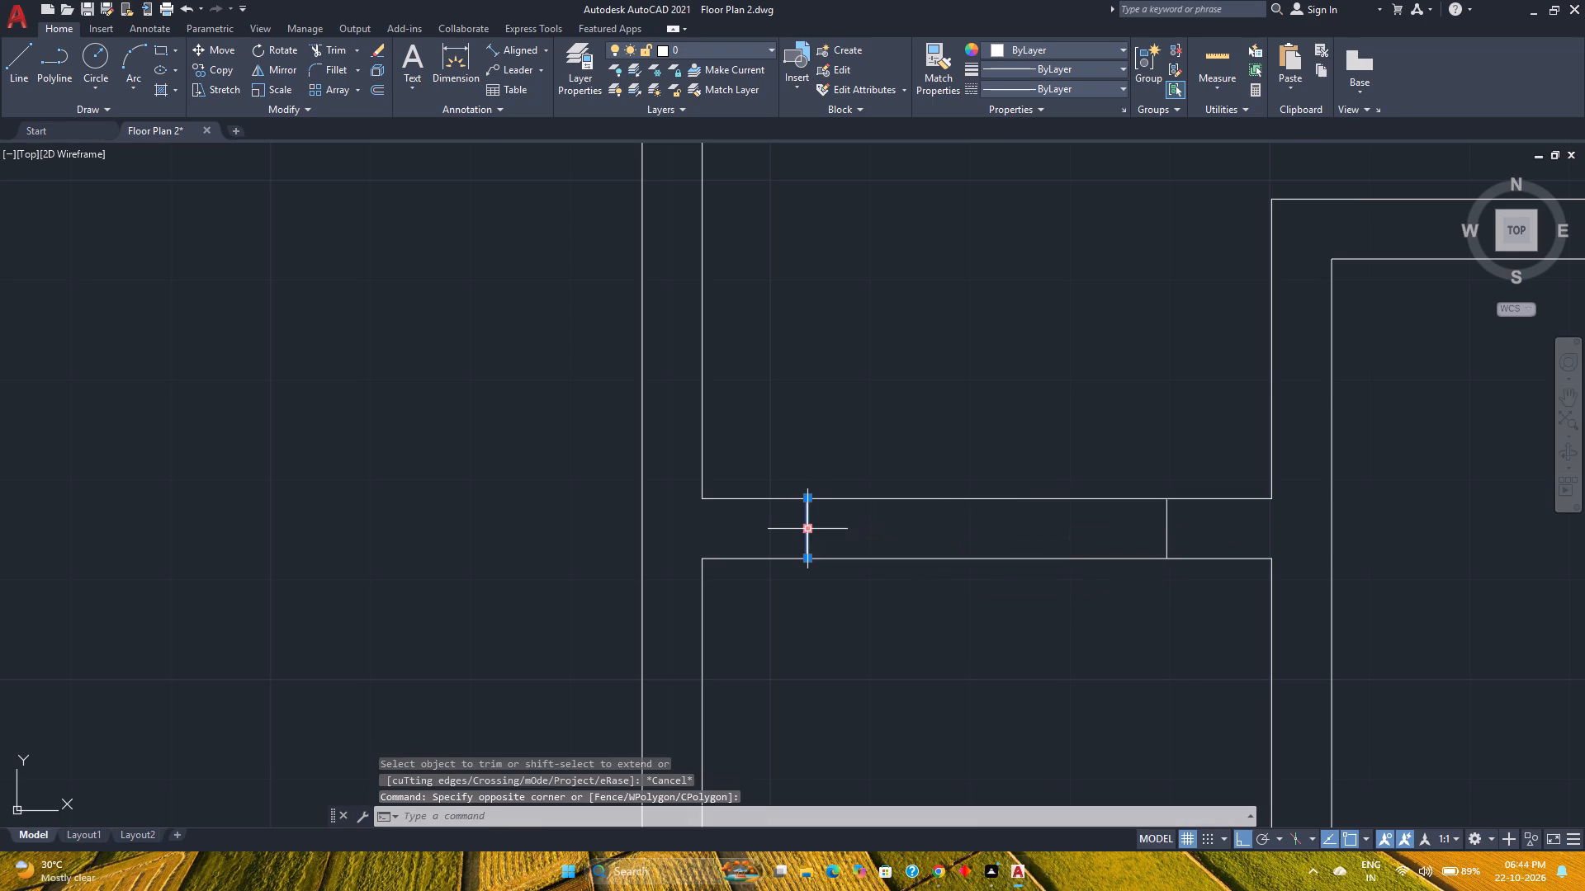
{"action": "key", "text": "m"}
{"action": "key", "text": "Return"}
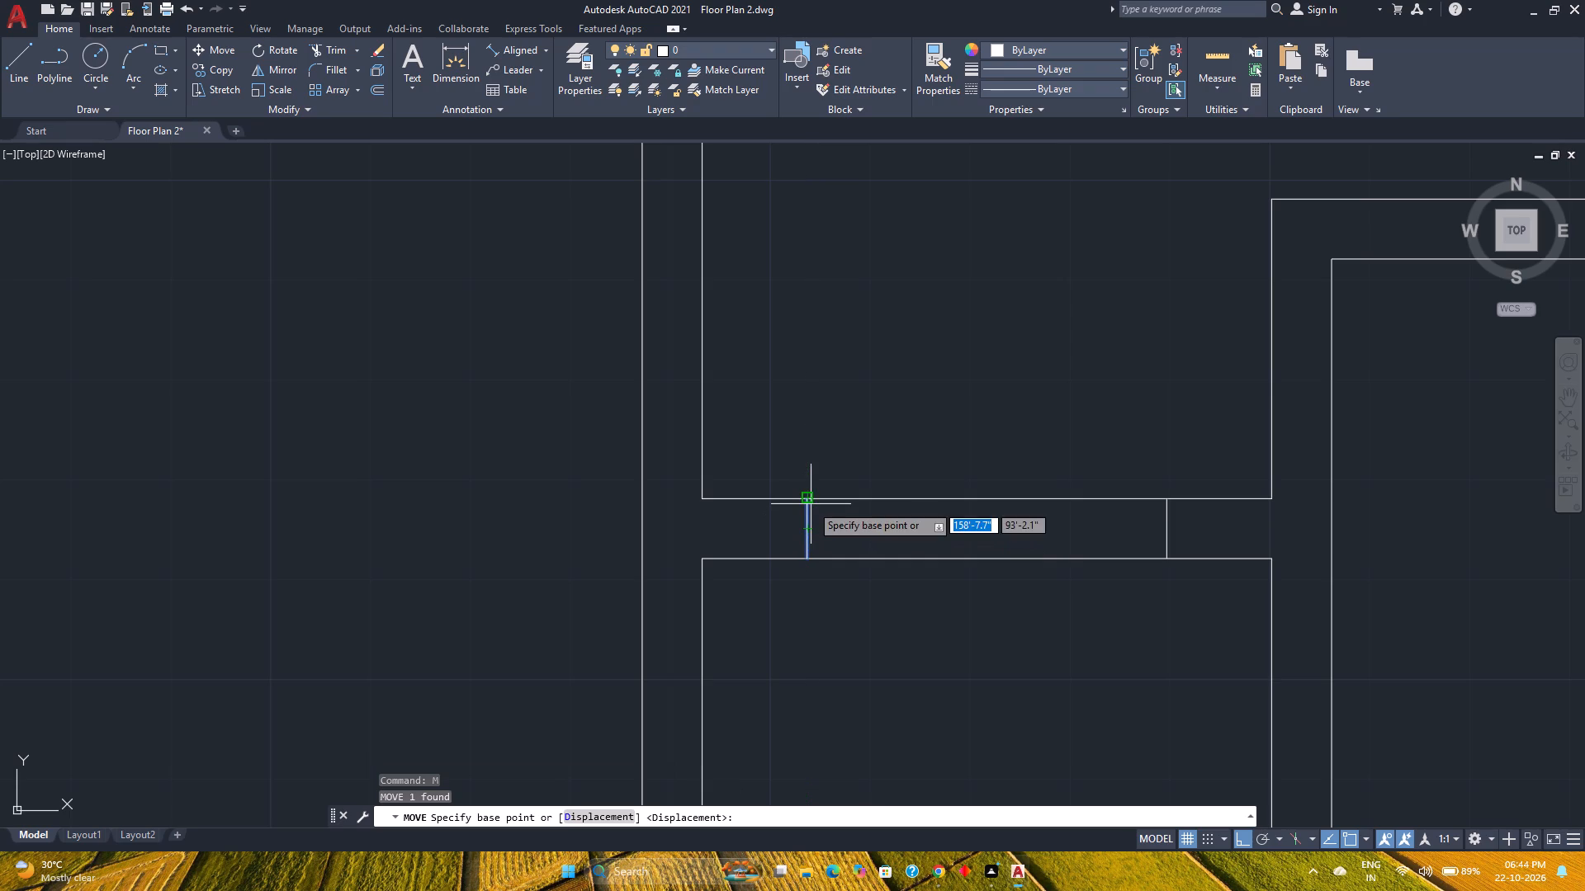
{"action": "left_click", "coordinate": [811, 504]}
{"action": "key", "text": "3"}
{"action": "key", "text": "Return"}
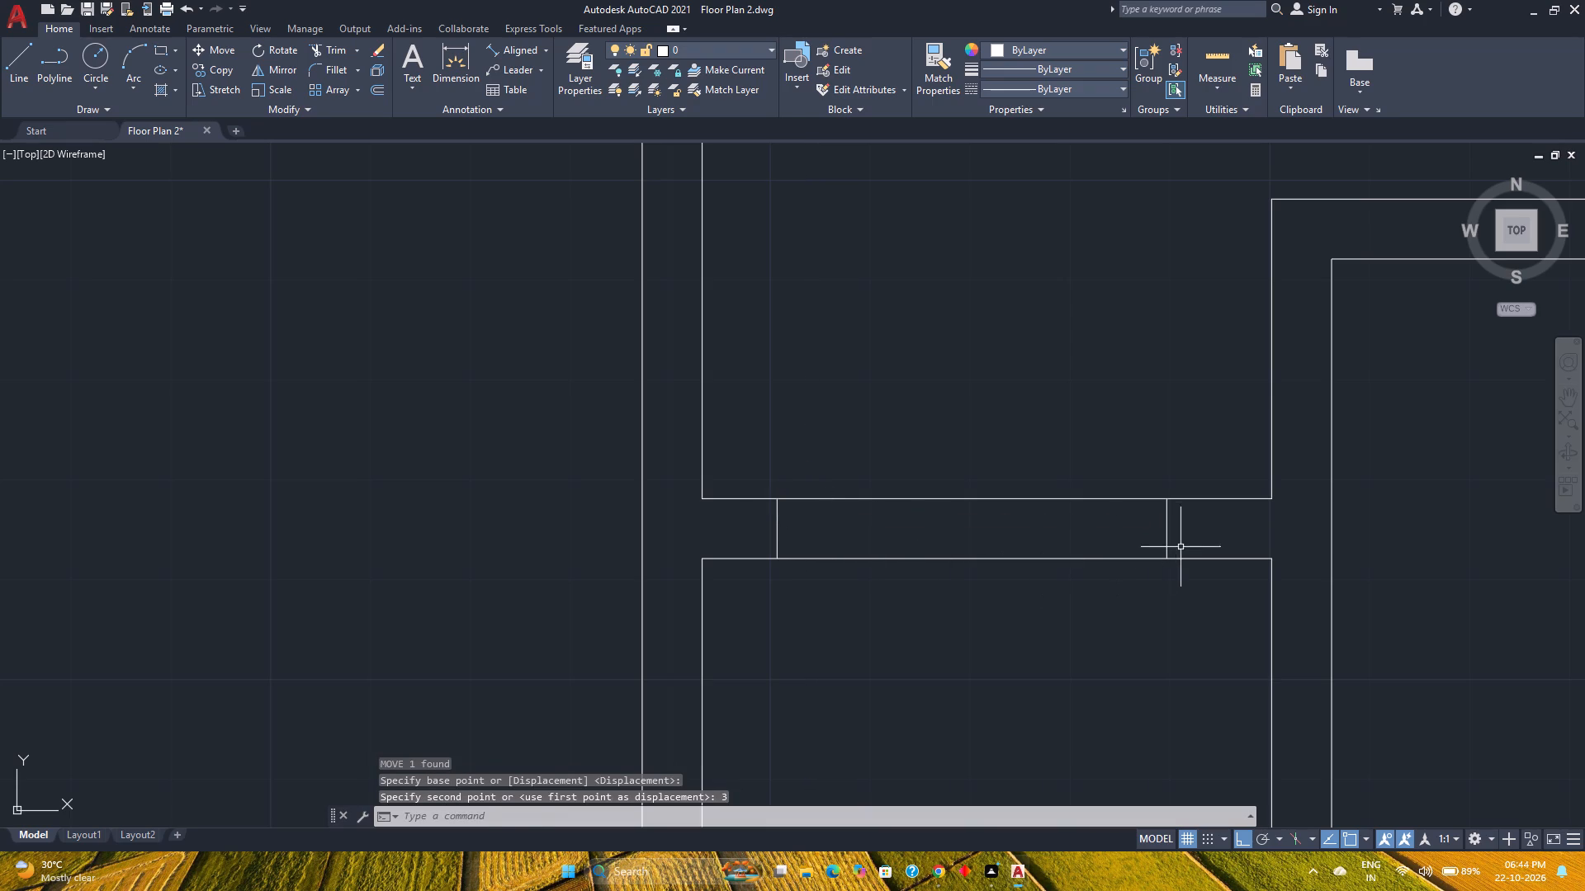
Move the partition's east jamb line 3" to the east.
{"action": "left_click", "coordinate": [1195, 542]}
{"action": "left_click", "coordinate": [1124, 535]}
{"action": "key", "text": "m"}
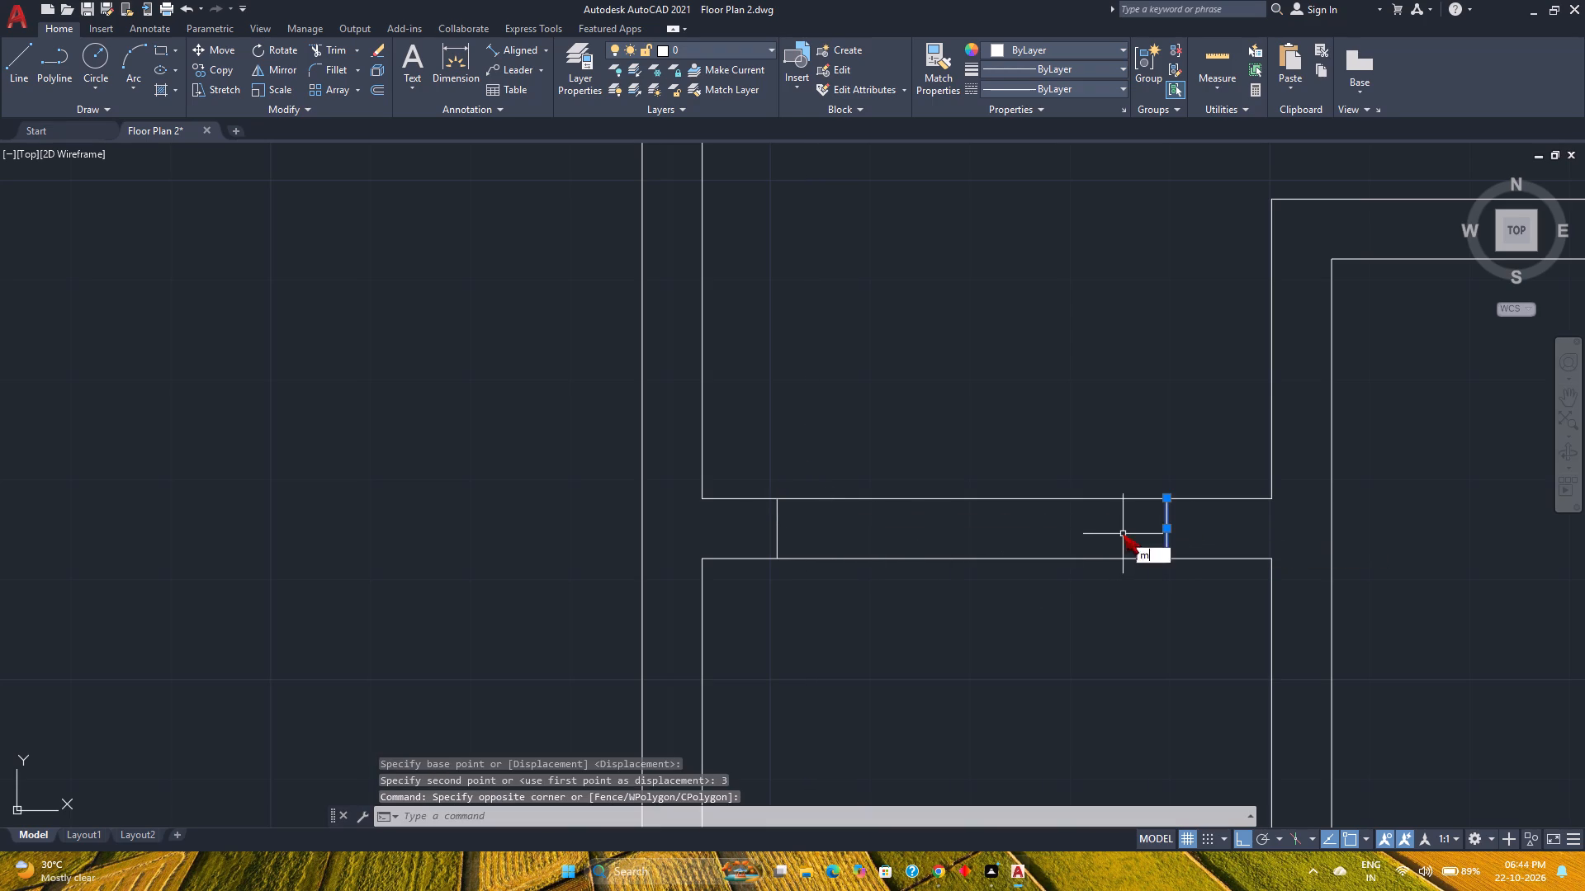
{"action": "key", "text": "Return"}
{"action": "left_click", "coordinate": [1169, 502]}
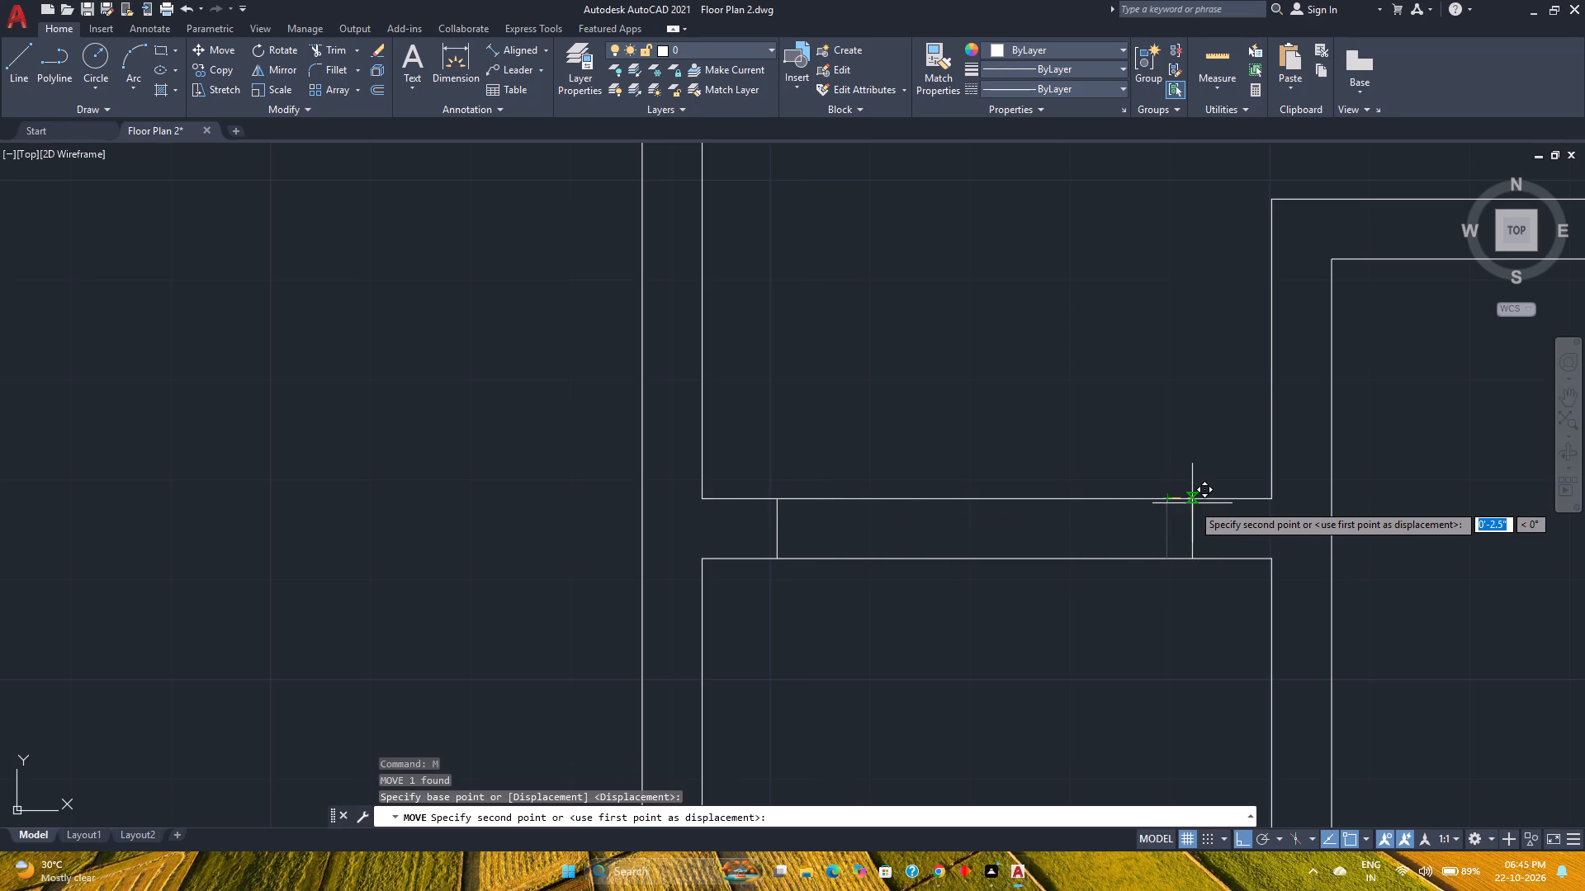
{"action": "key", "text": "3"}
{"action": "key", "text": "Return"}
Trim both partition faces between the two jamb lines to open the doorway.
{"action": "key", "text": "t"}
{"action": "key", "text": "r"}
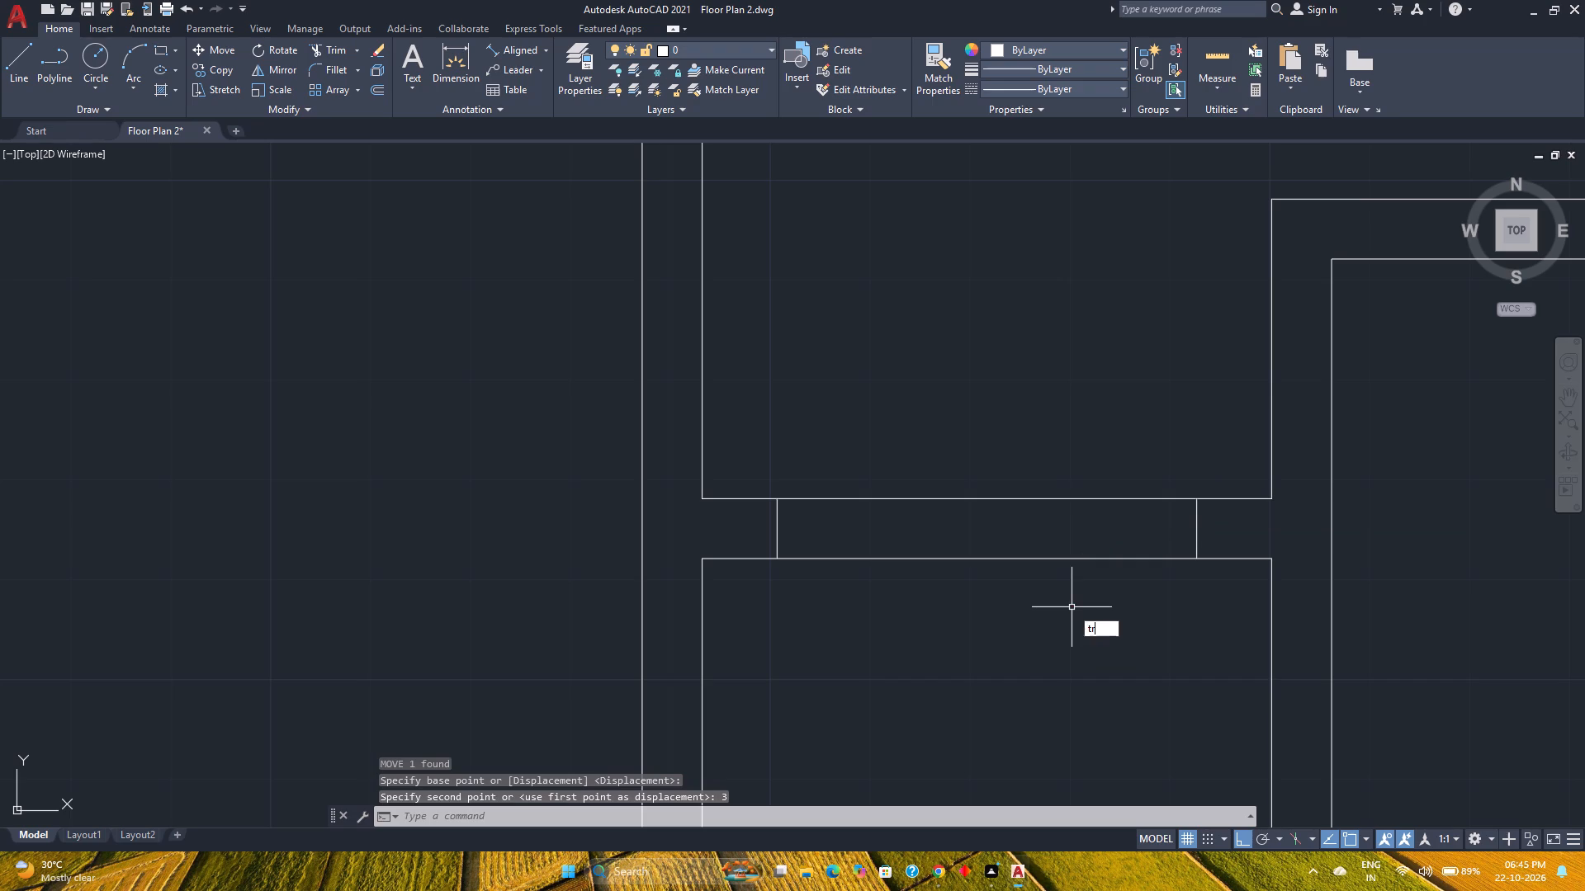
{"action": "key", "text": "Return"}
{"action": "left_click", "coordinate": [1069, 464]}
{"action": "left_click", "coordinate": [1053, 638]}
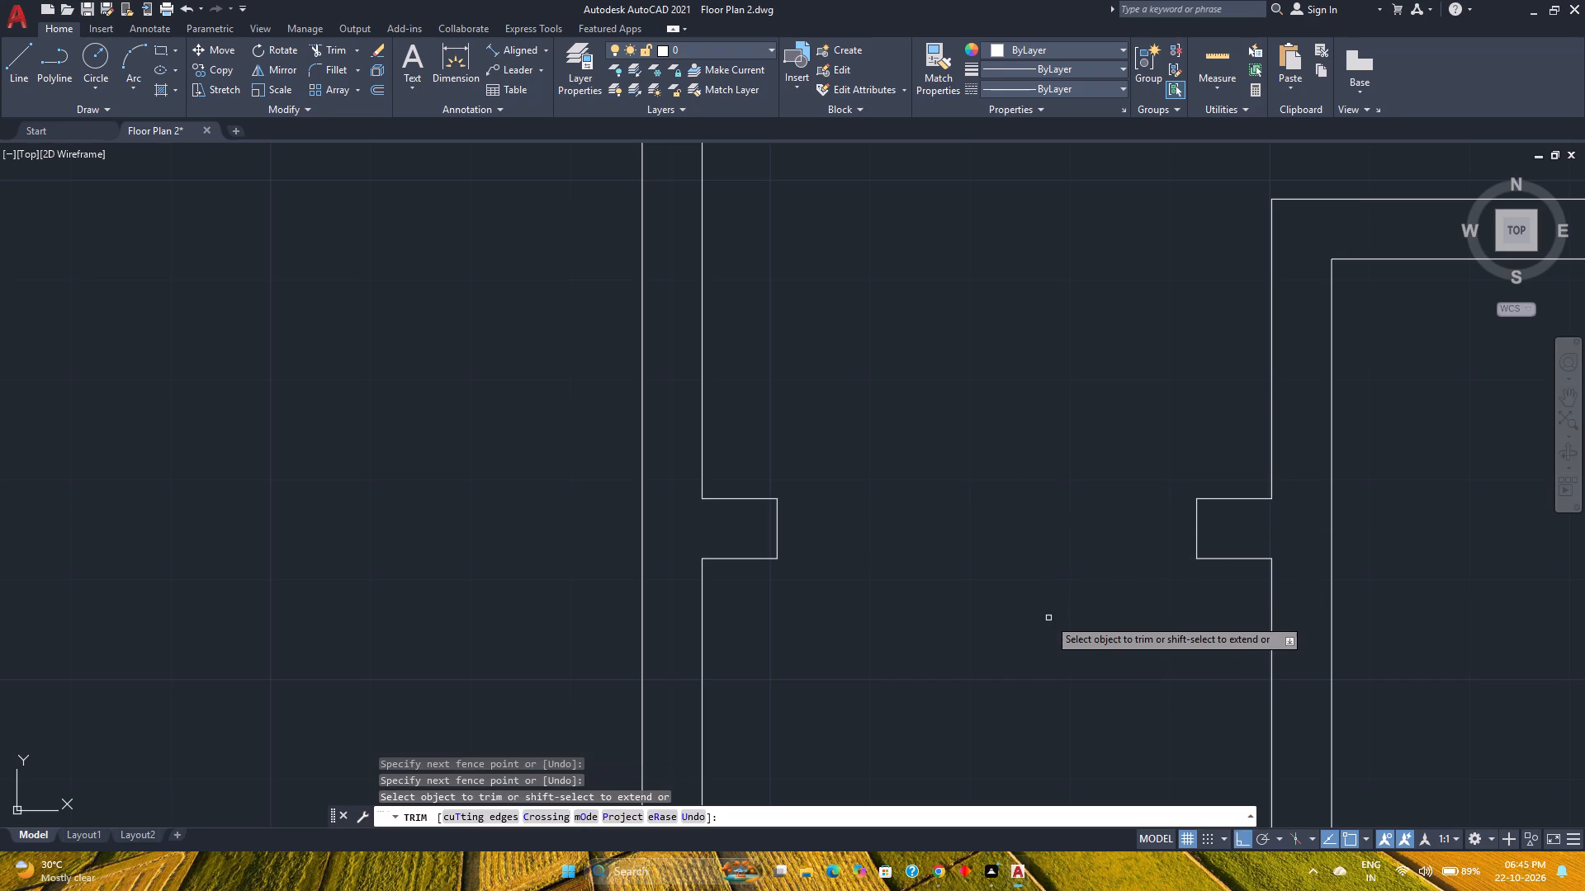
{"action": "key", "text": "Escape"}
Check the new doorway opening with Quick Measure.
{"action": "left_click", "coordinate": [1210, 67]}
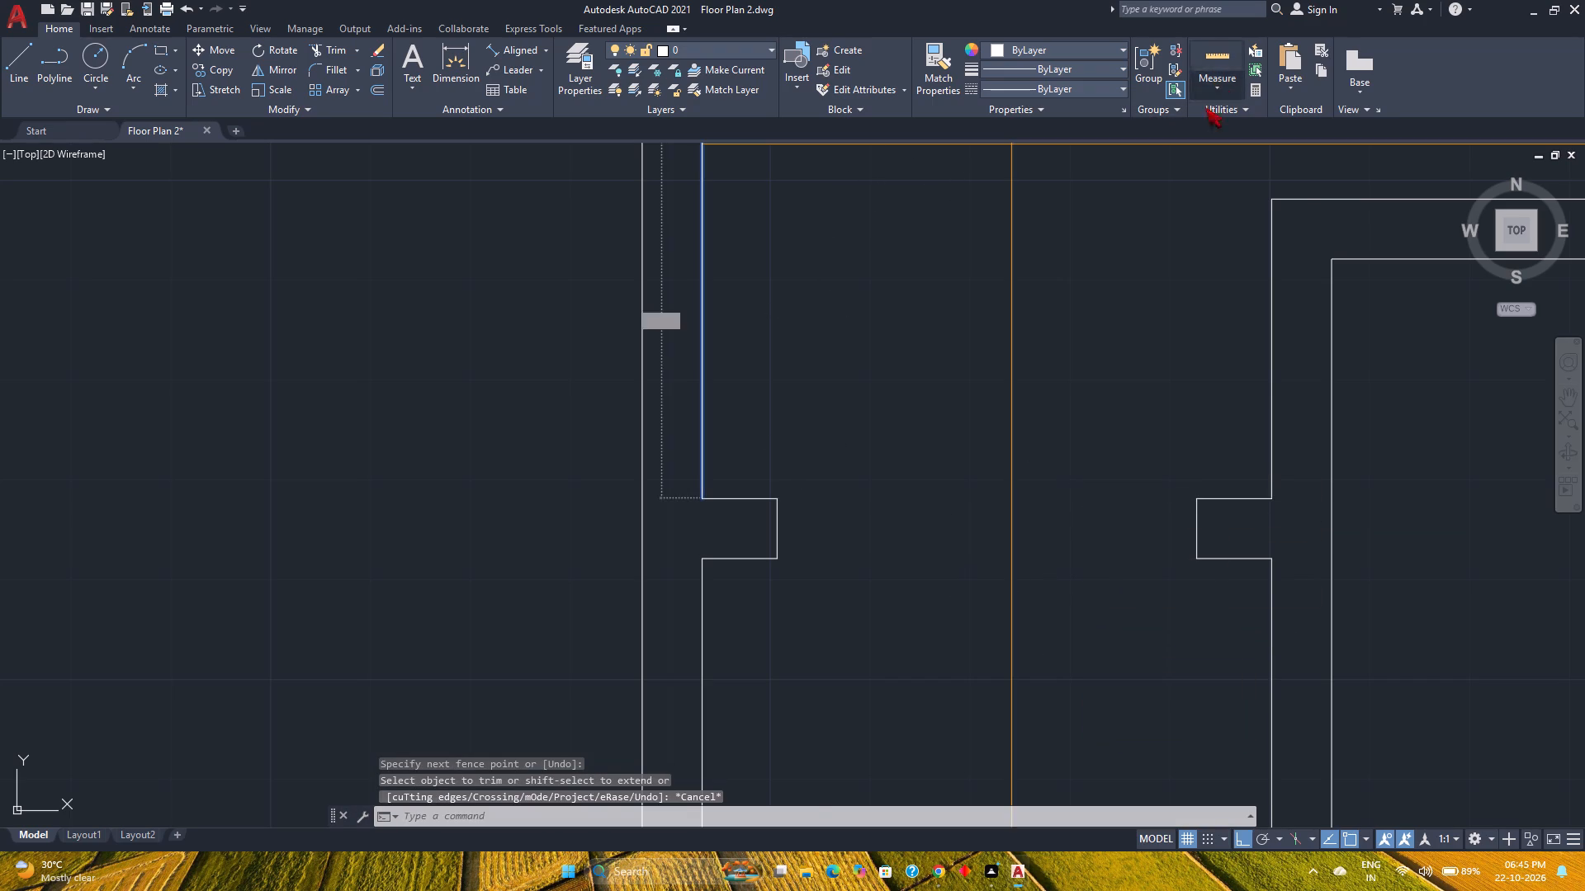
{"action": "key", "text": "Escape"}
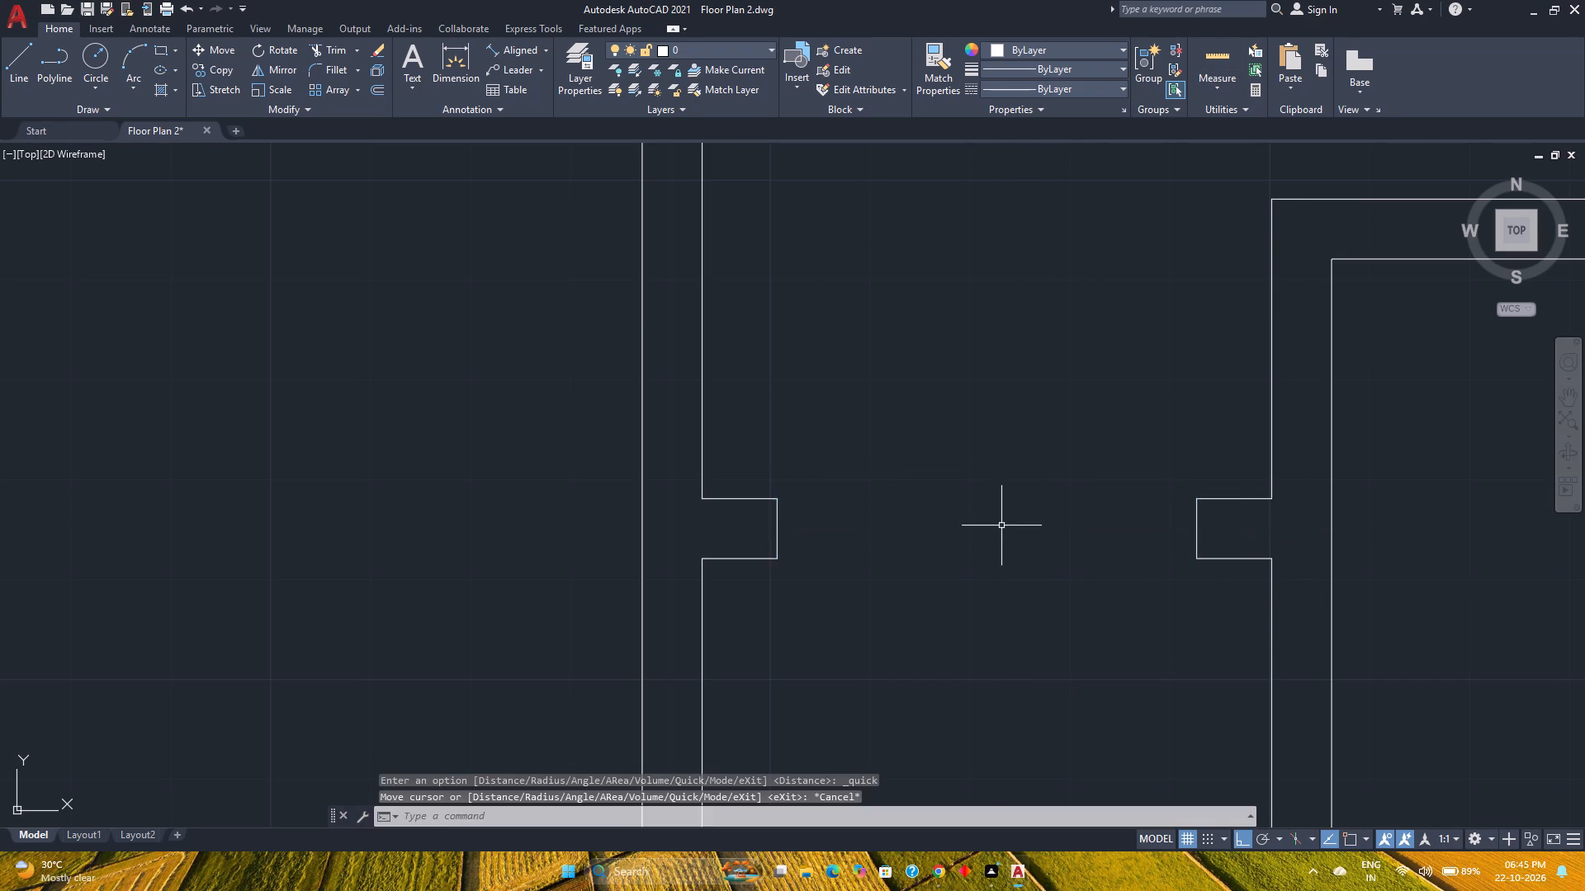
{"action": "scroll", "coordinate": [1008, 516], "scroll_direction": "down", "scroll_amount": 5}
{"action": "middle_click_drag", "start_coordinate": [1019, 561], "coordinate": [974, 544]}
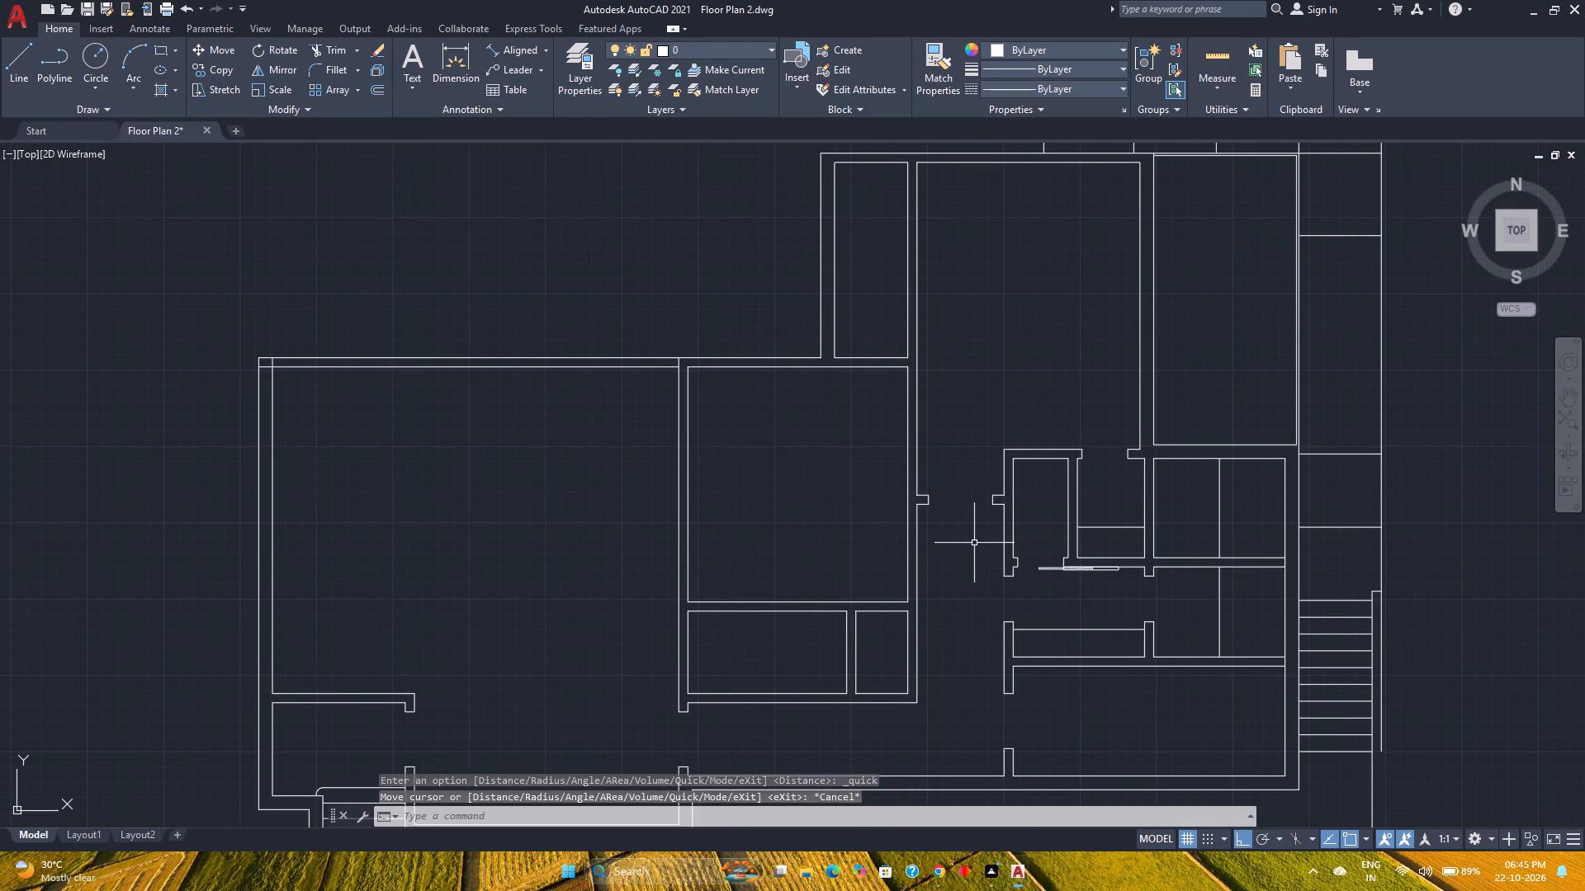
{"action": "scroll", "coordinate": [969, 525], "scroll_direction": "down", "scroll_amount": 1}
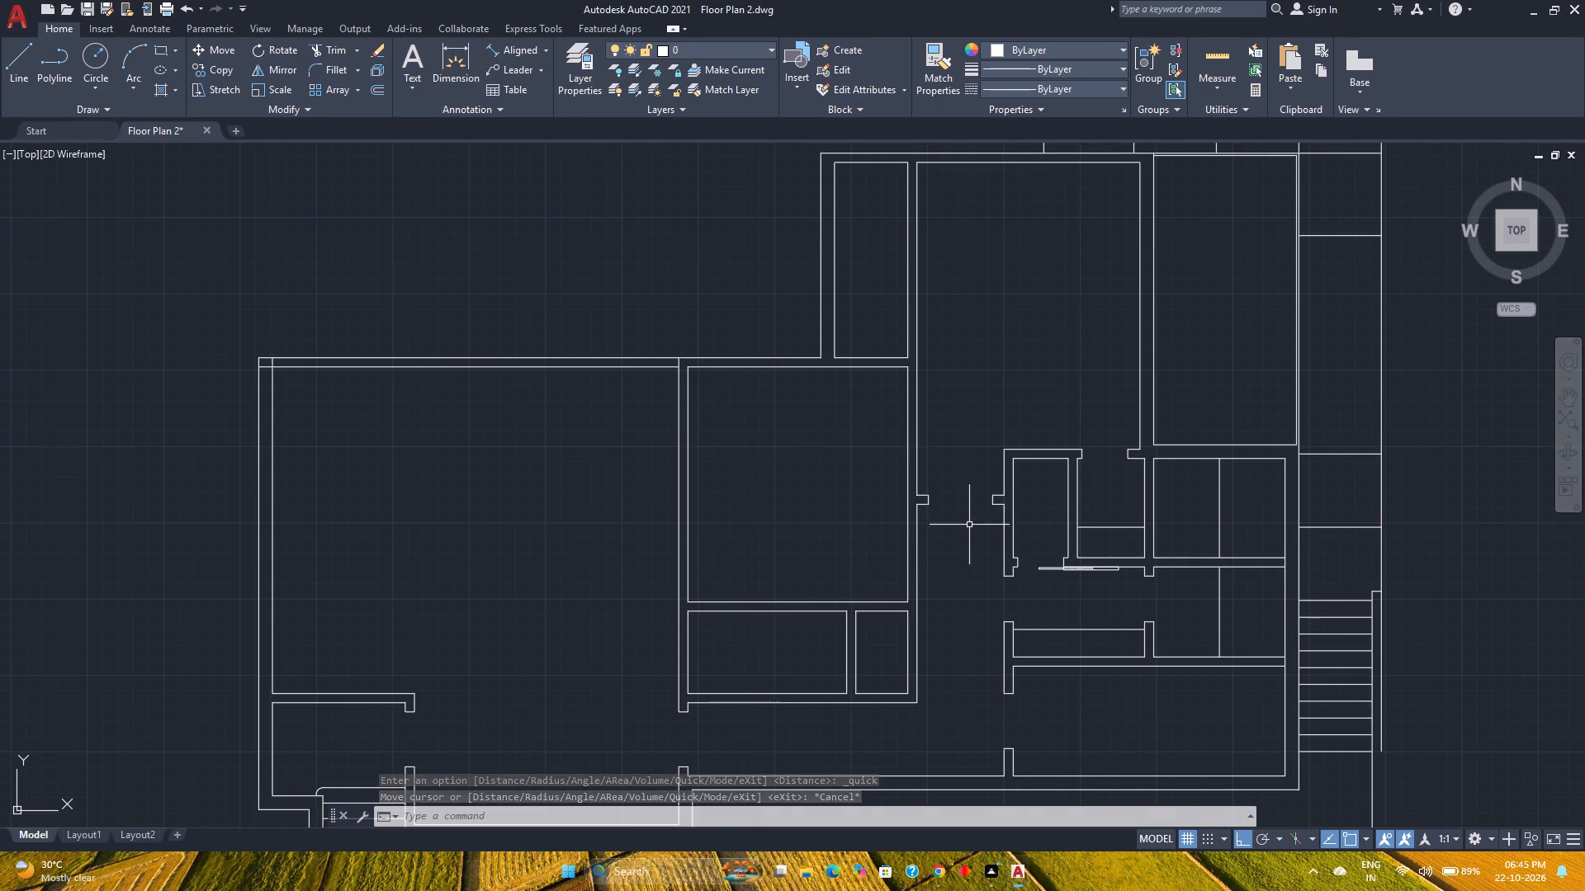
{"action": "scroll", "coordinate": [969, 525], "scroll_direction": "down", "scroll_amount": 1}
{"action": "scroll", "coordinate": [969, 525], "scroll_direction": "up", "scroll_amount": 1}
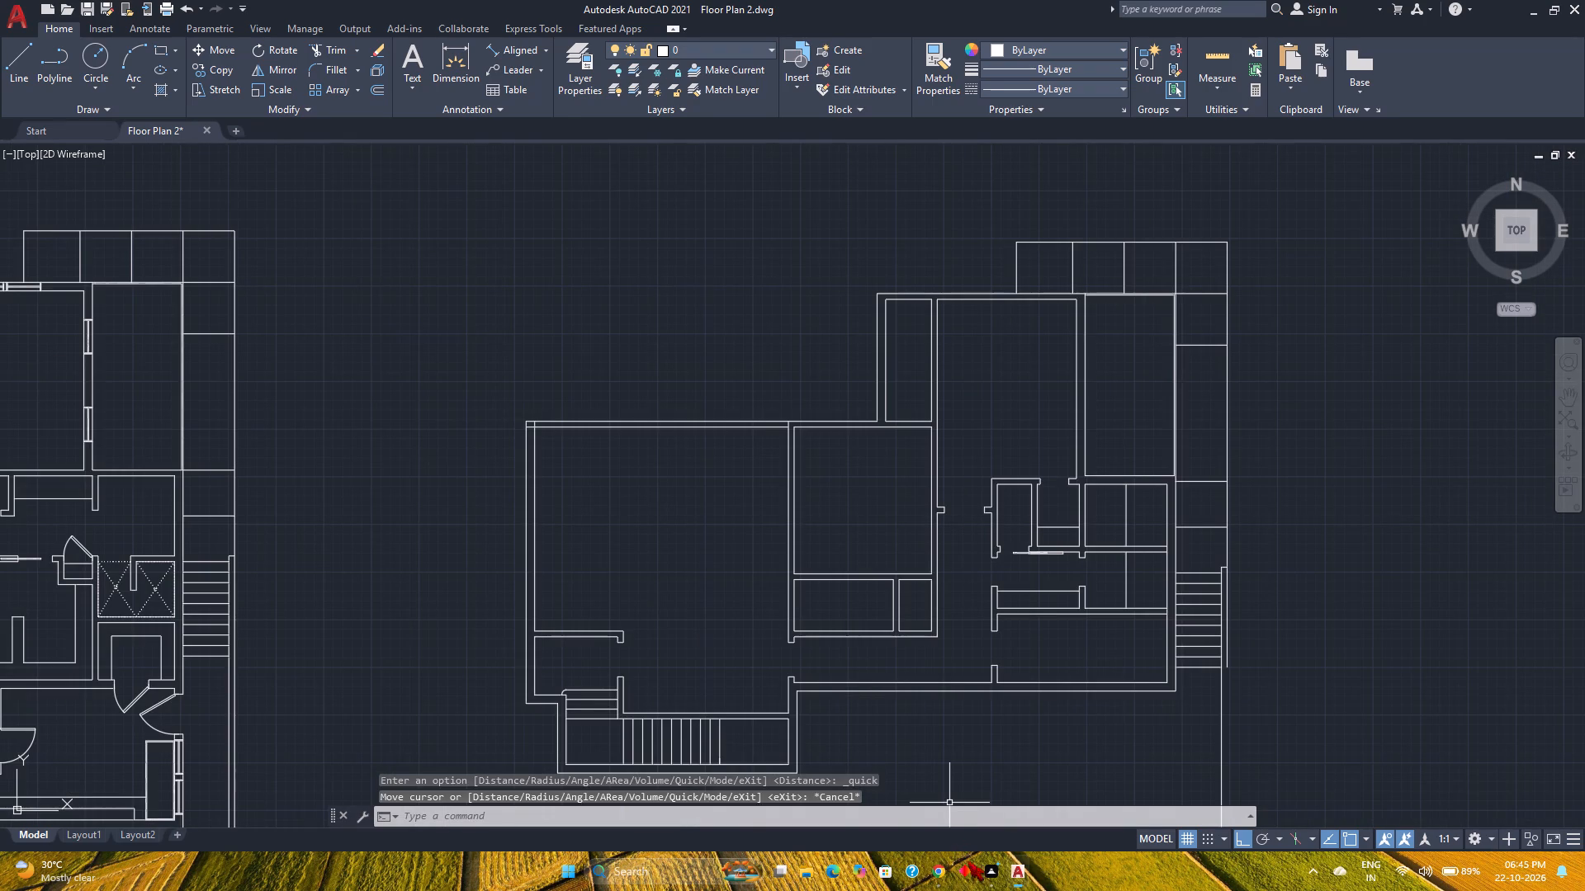
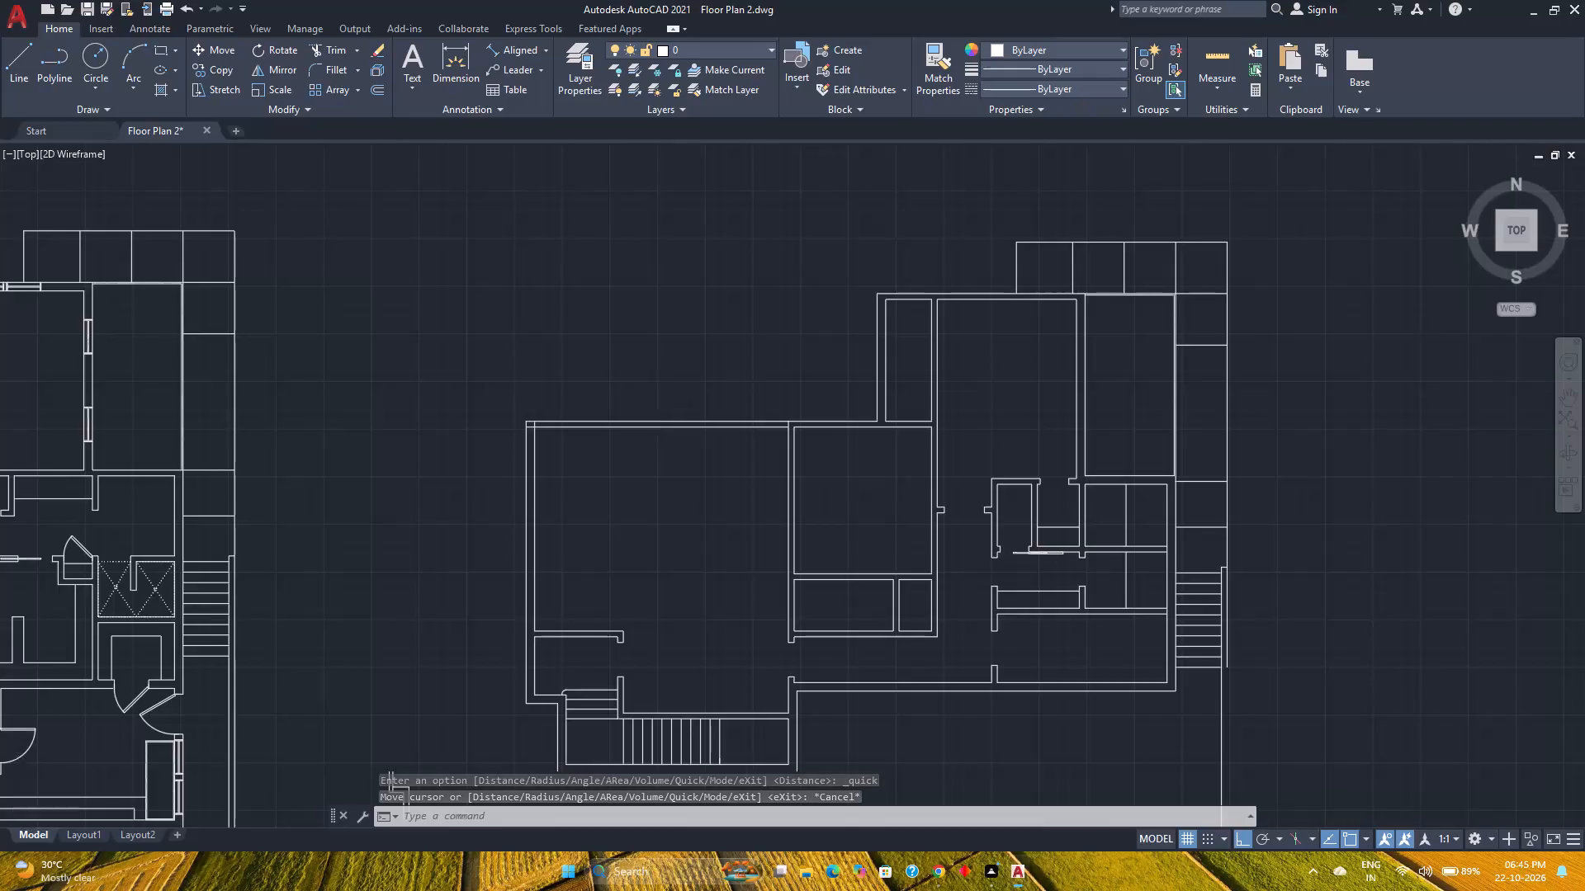
Draw a jamb line across the 6" wall east of the small room, level with the room's inner north face.
{"action": "scroll", "coordinate": [740, 498], "scroll_direction": "up", "scroll_amount": 3}
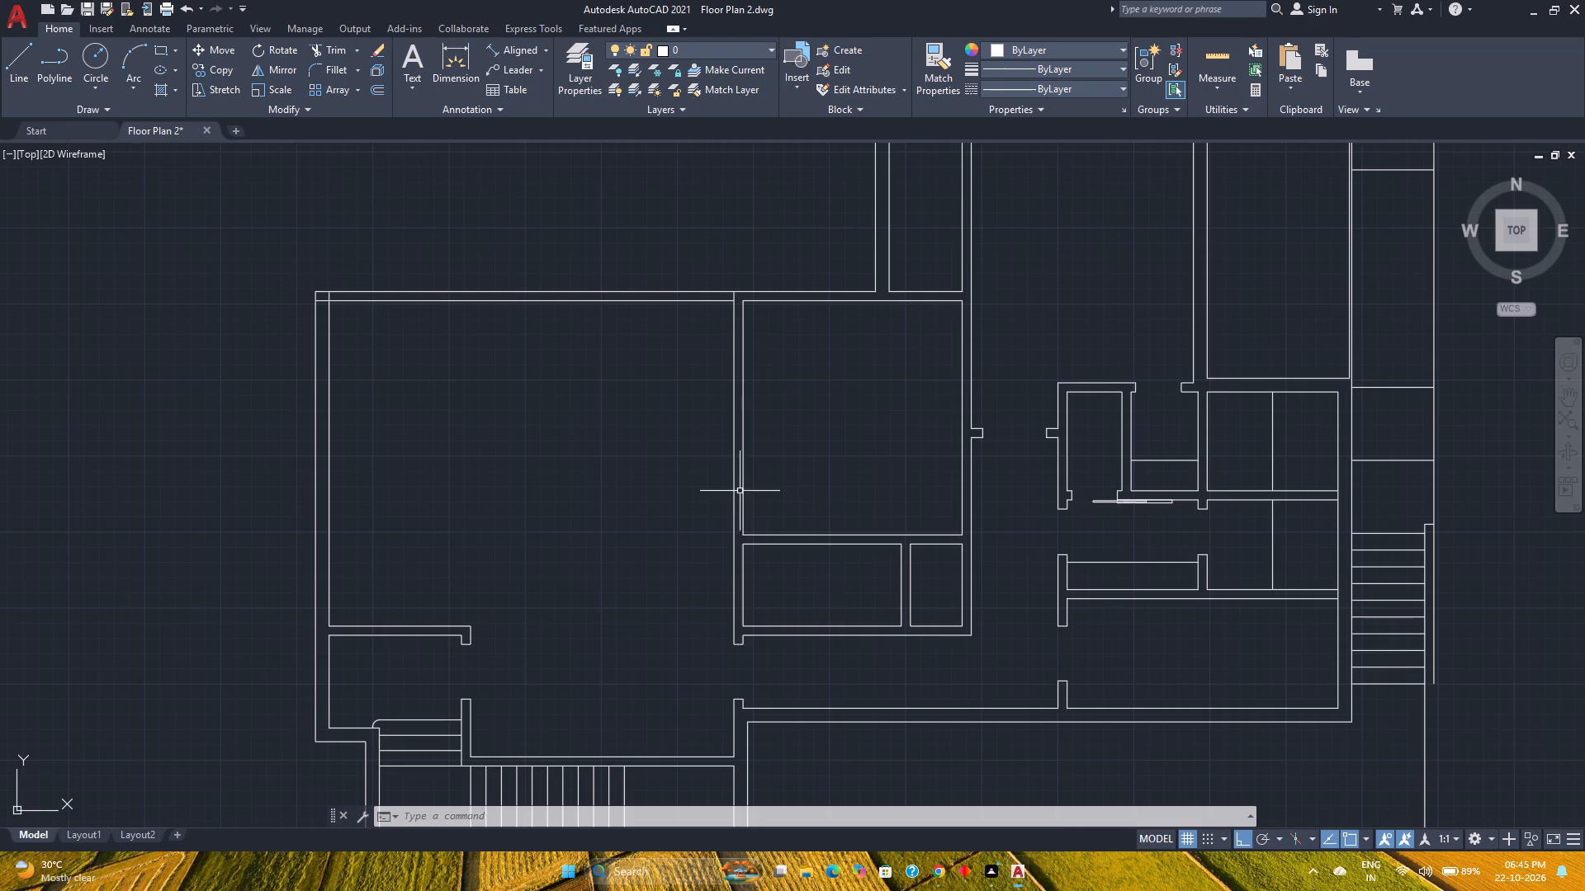
{"action": "middle_click_drag", "start_coordinate": [770, 333], "coordinate": [814, 491]}
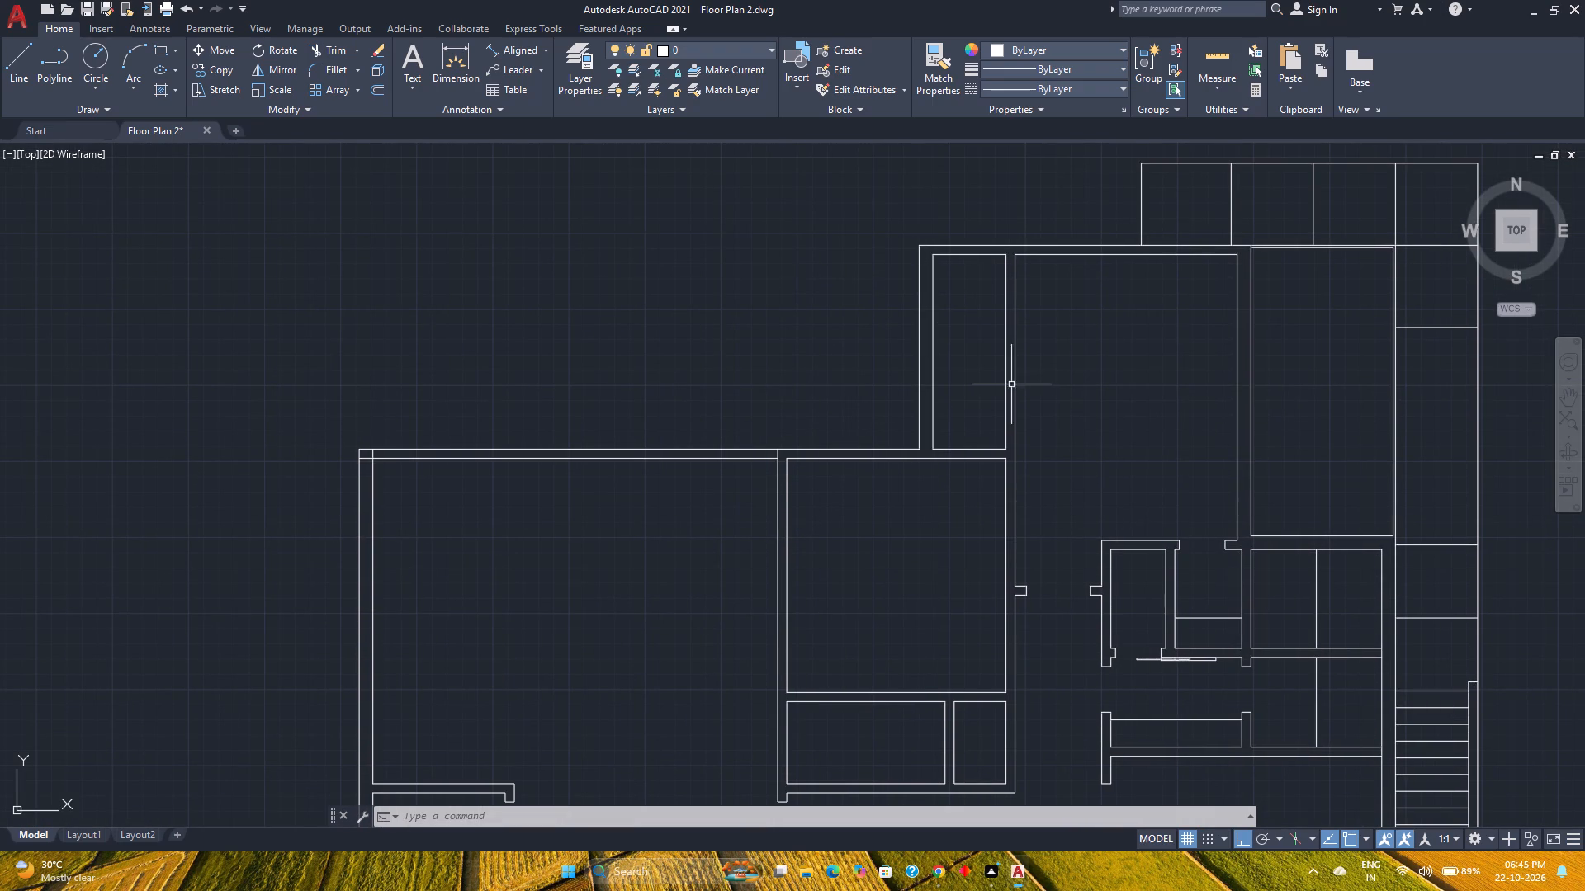
{"action": "middle_click_drag", "start_coordinate": [1023, 384], "coordinate": [1021, 384]}
{"action": "middle_click_drag", "start_coordinate": [1021, 384], "coordinate": [985, 403]}
{"action": "scroll", "coordinate": [985, 403], "scroll_direction": "up", "scroll_amount": 1}
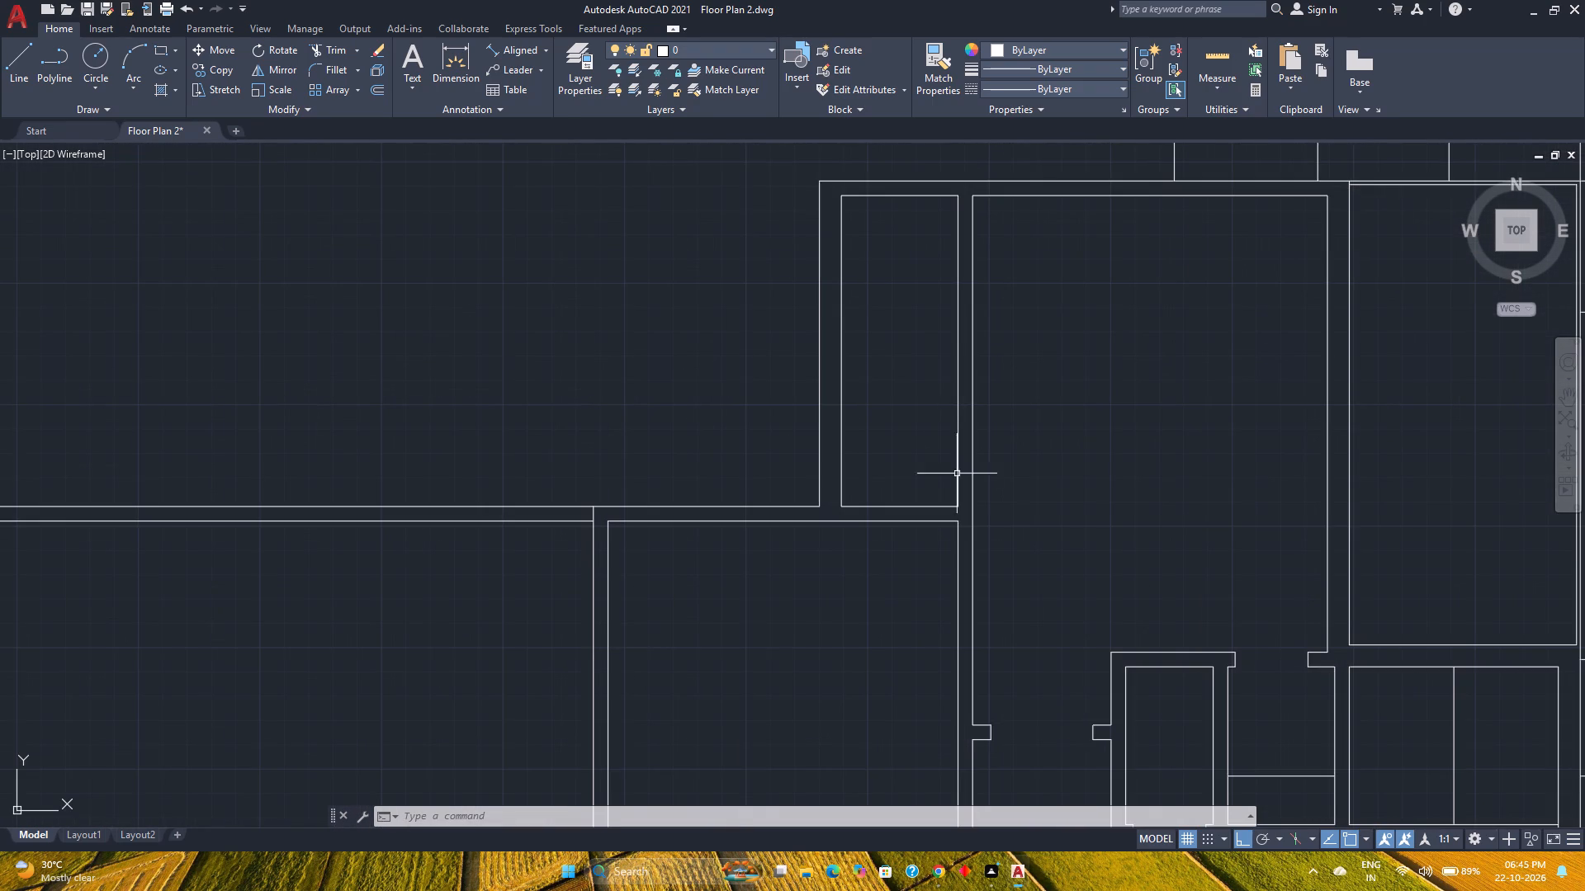
{"action": "scroll", "coordinate": [1037, 610], "scroll_direction": "down", "scroll_amount": 1}
{"action": "middle_click_drag", "start_coordinate": [1036, 609], "coordinate": [968, 417]}
{"action": "middle_click", "coordinate": [963, 398]}
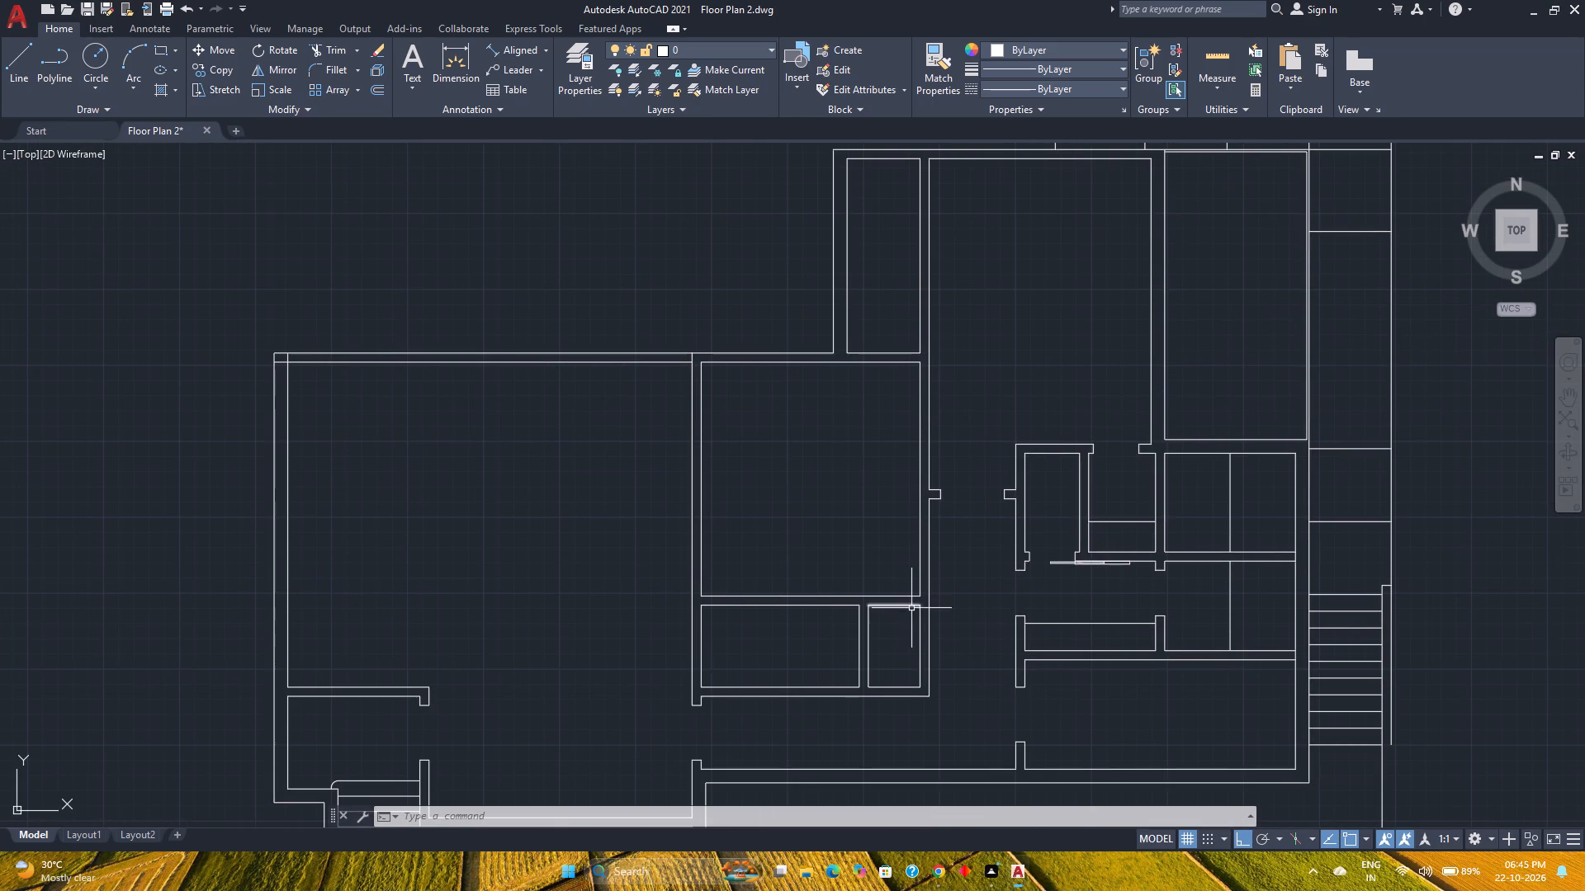
{"action": "scroll", "coordinate": [939, 630], "scroll_direction": "up", "scroll_amount": 2}
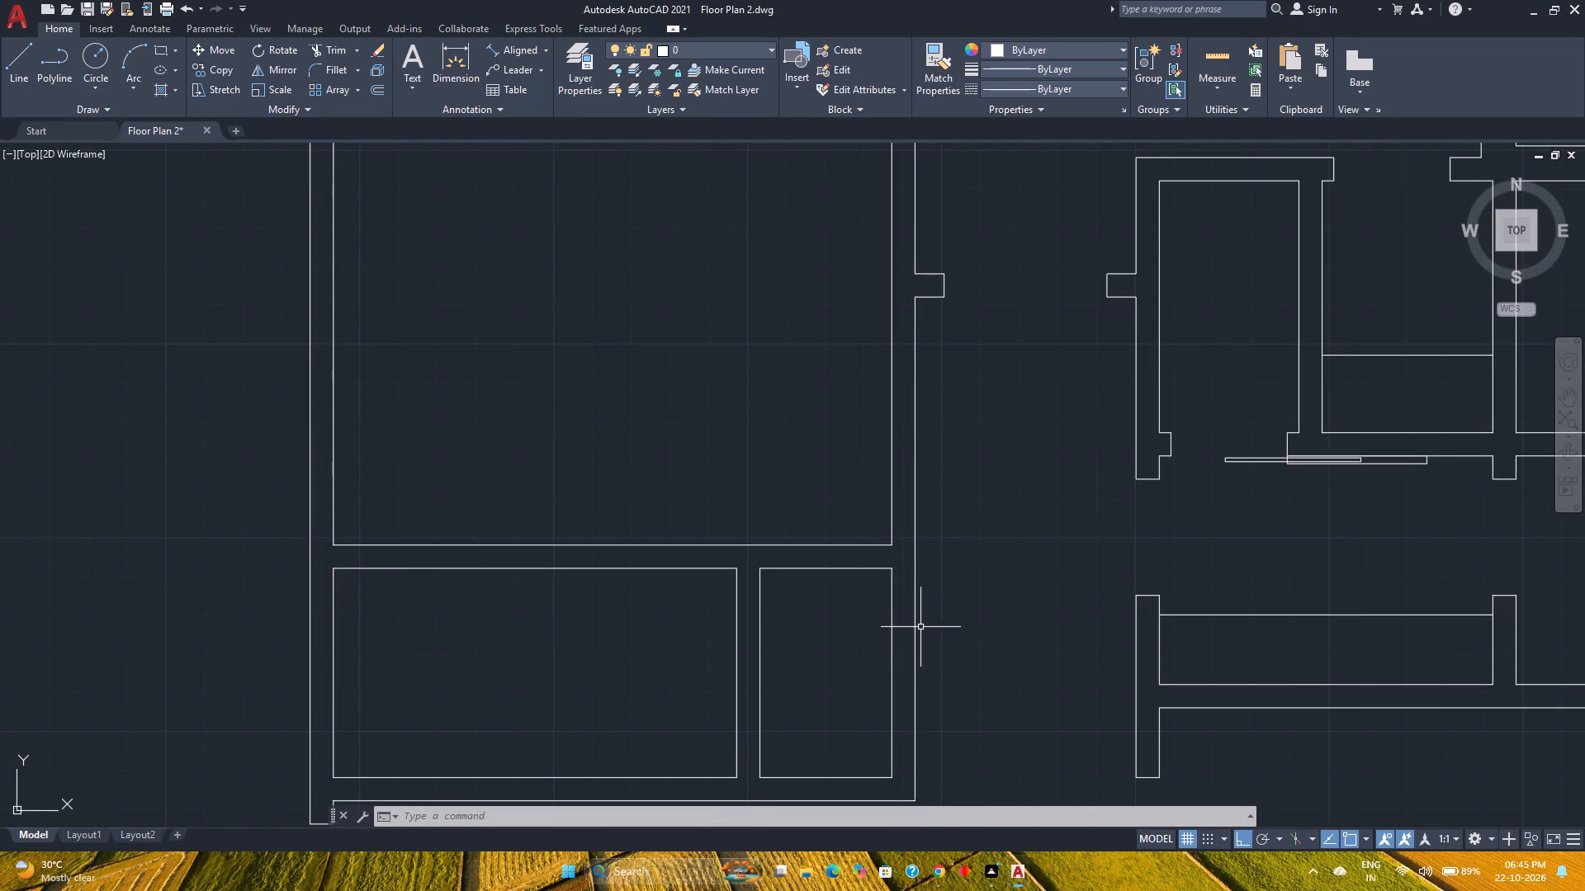
{"action": "key", "text": "l"}
{"action": "key", "text": "Return"}
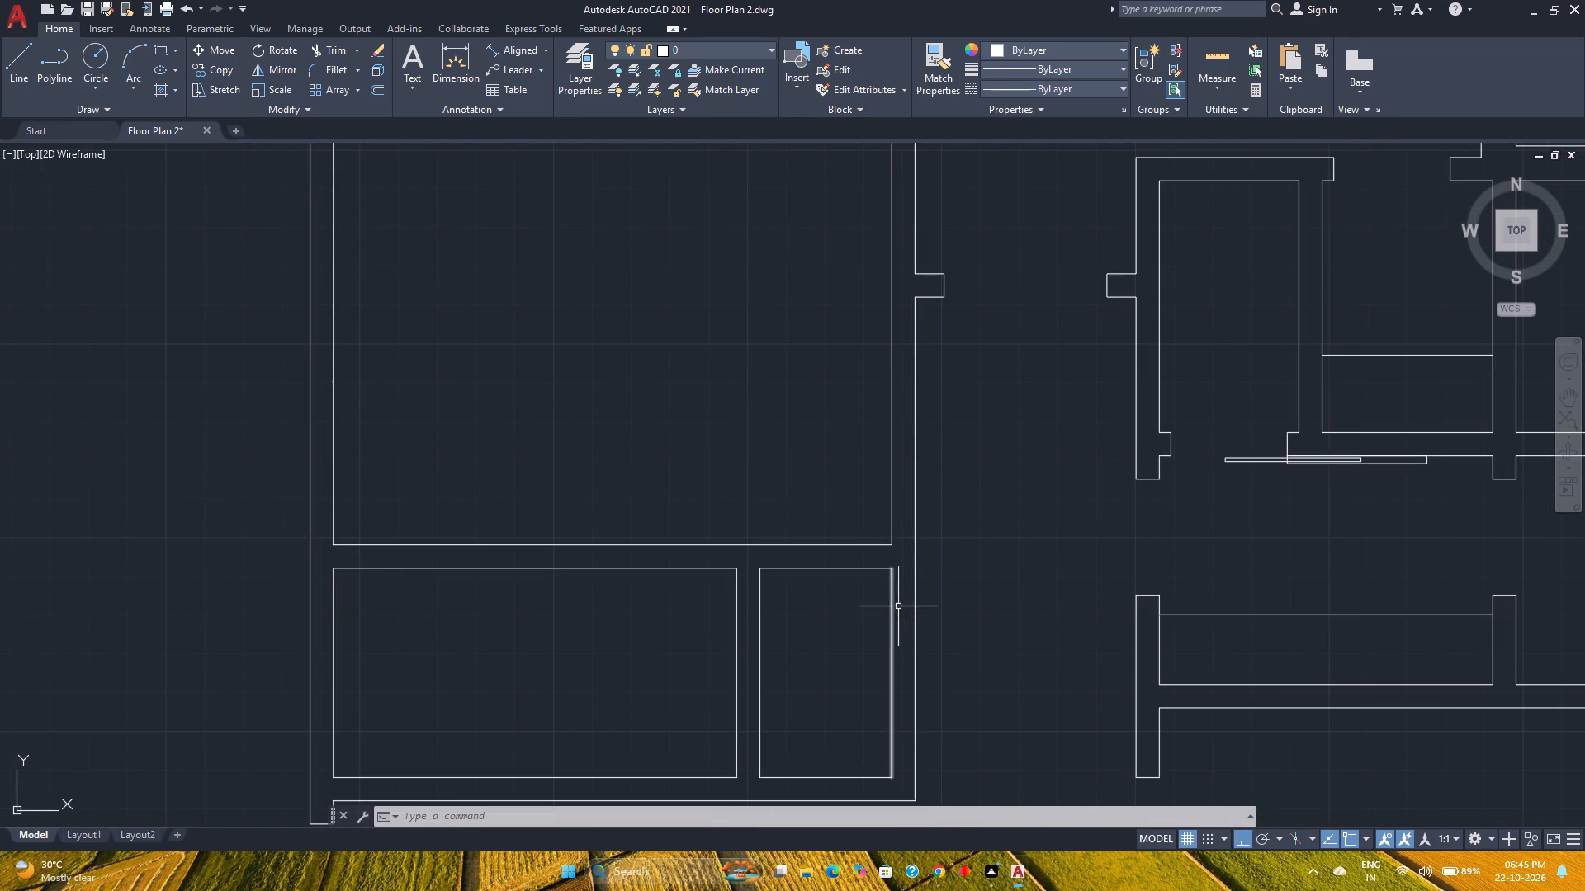
{"action": "scroll", "coordinate": [890, 577], "scroll_direction": "up", "scroll_amount": 2}
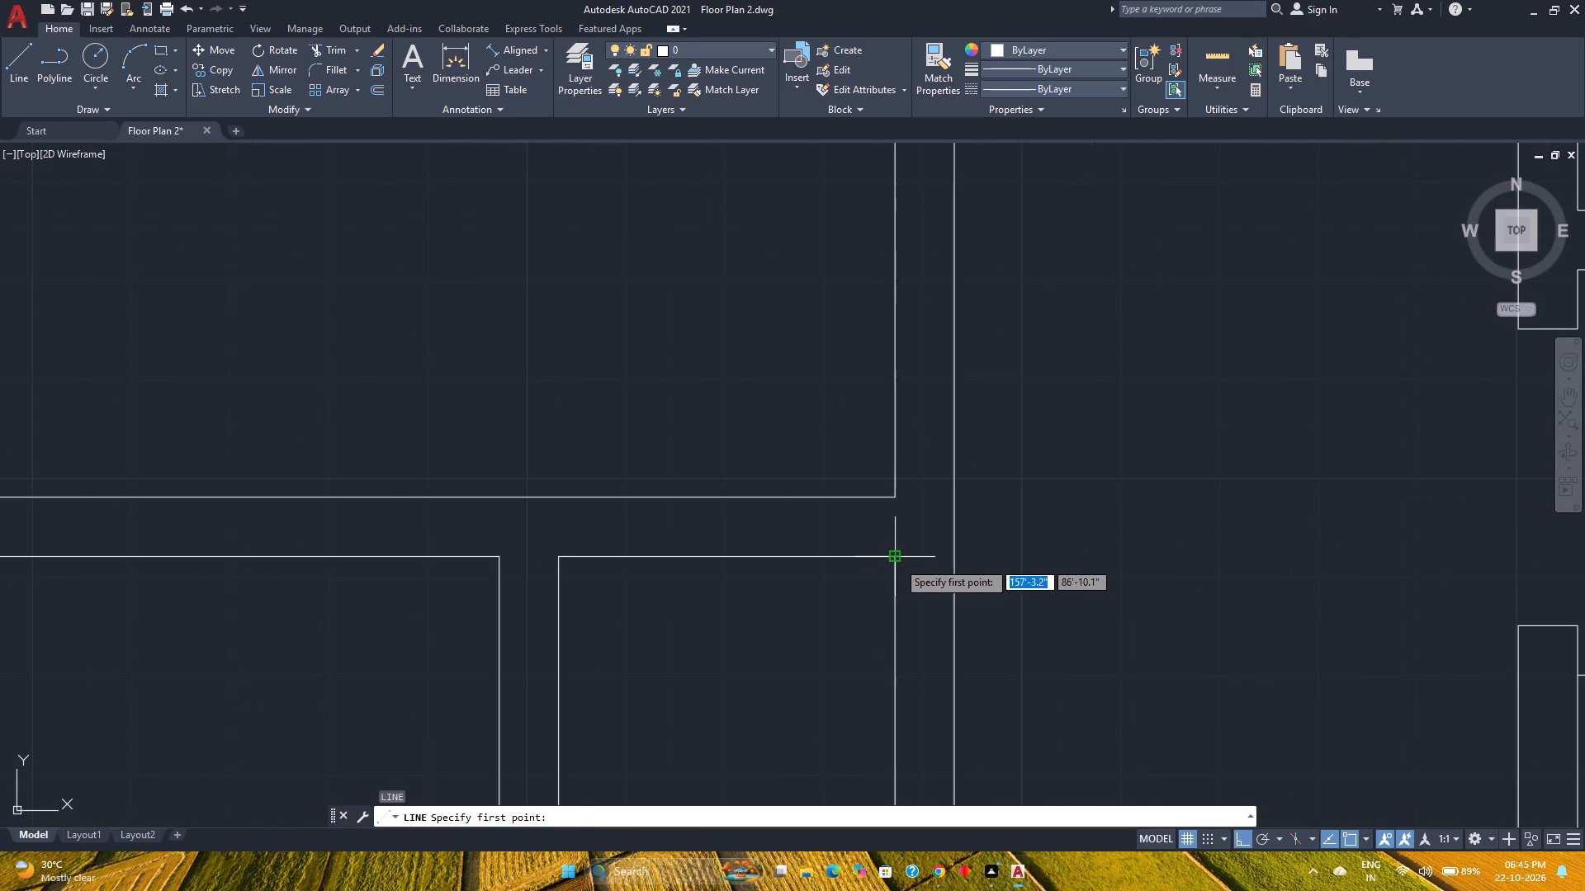
{"action": "left_click", "coordinate": [897, 561]}
{"action": "left_click", "coordinate": [953, 562]}
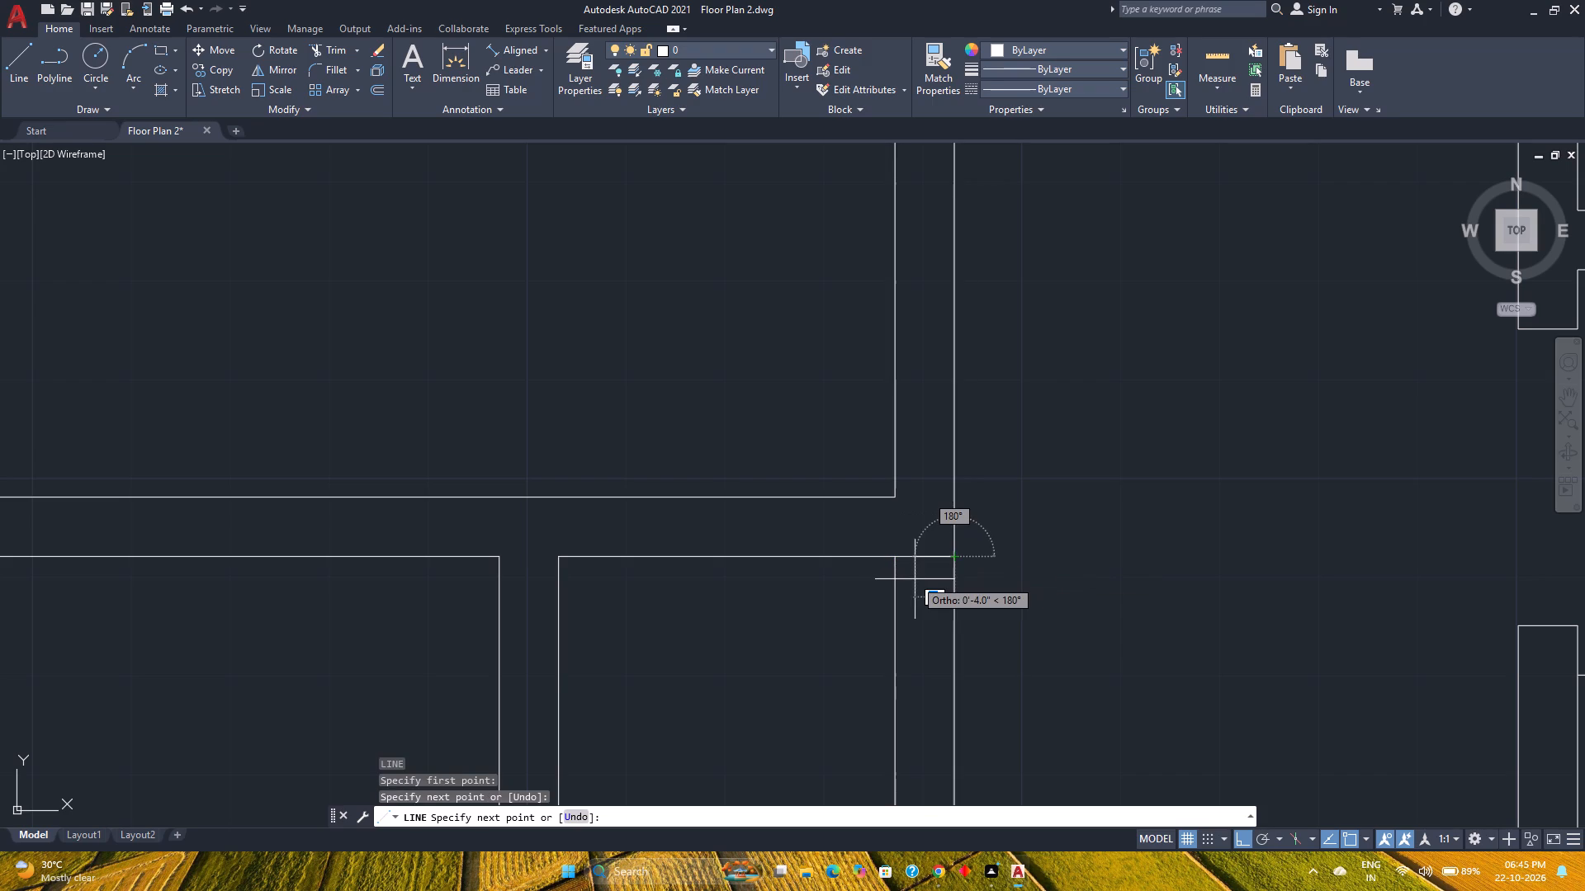
{"action": "key", "text": "Escape"}
Move the new jamb line 3" to the south.
{"action": "left_click", "coordinate": [926, 576]}
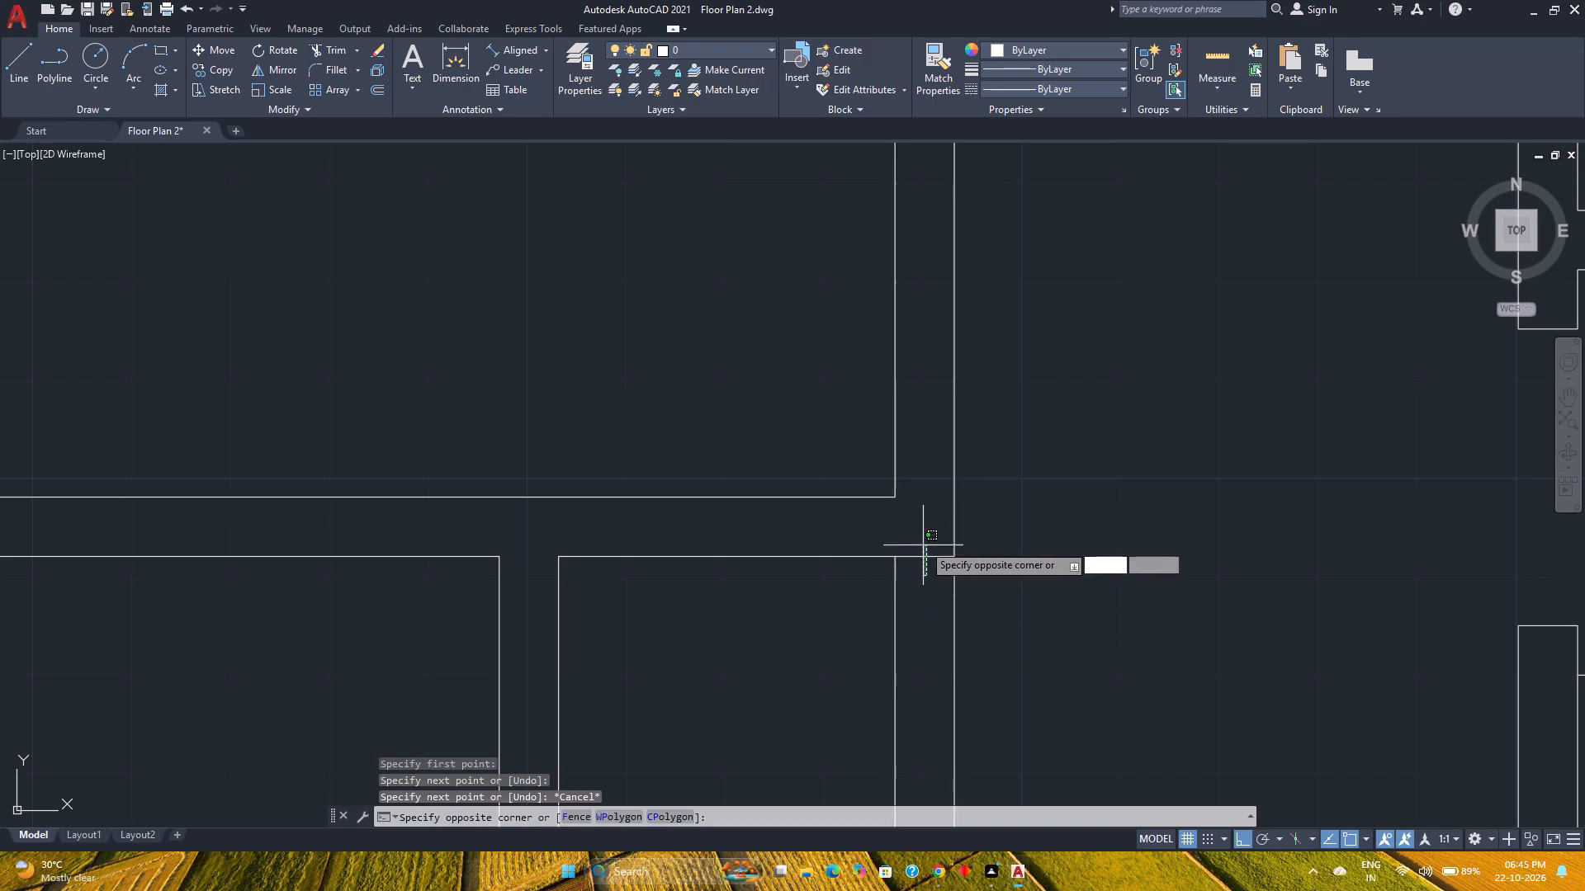
{"action": "left_click", "coordinate": [921, 531]}
{"action": "left_click", "coordinate": [228, 42]}
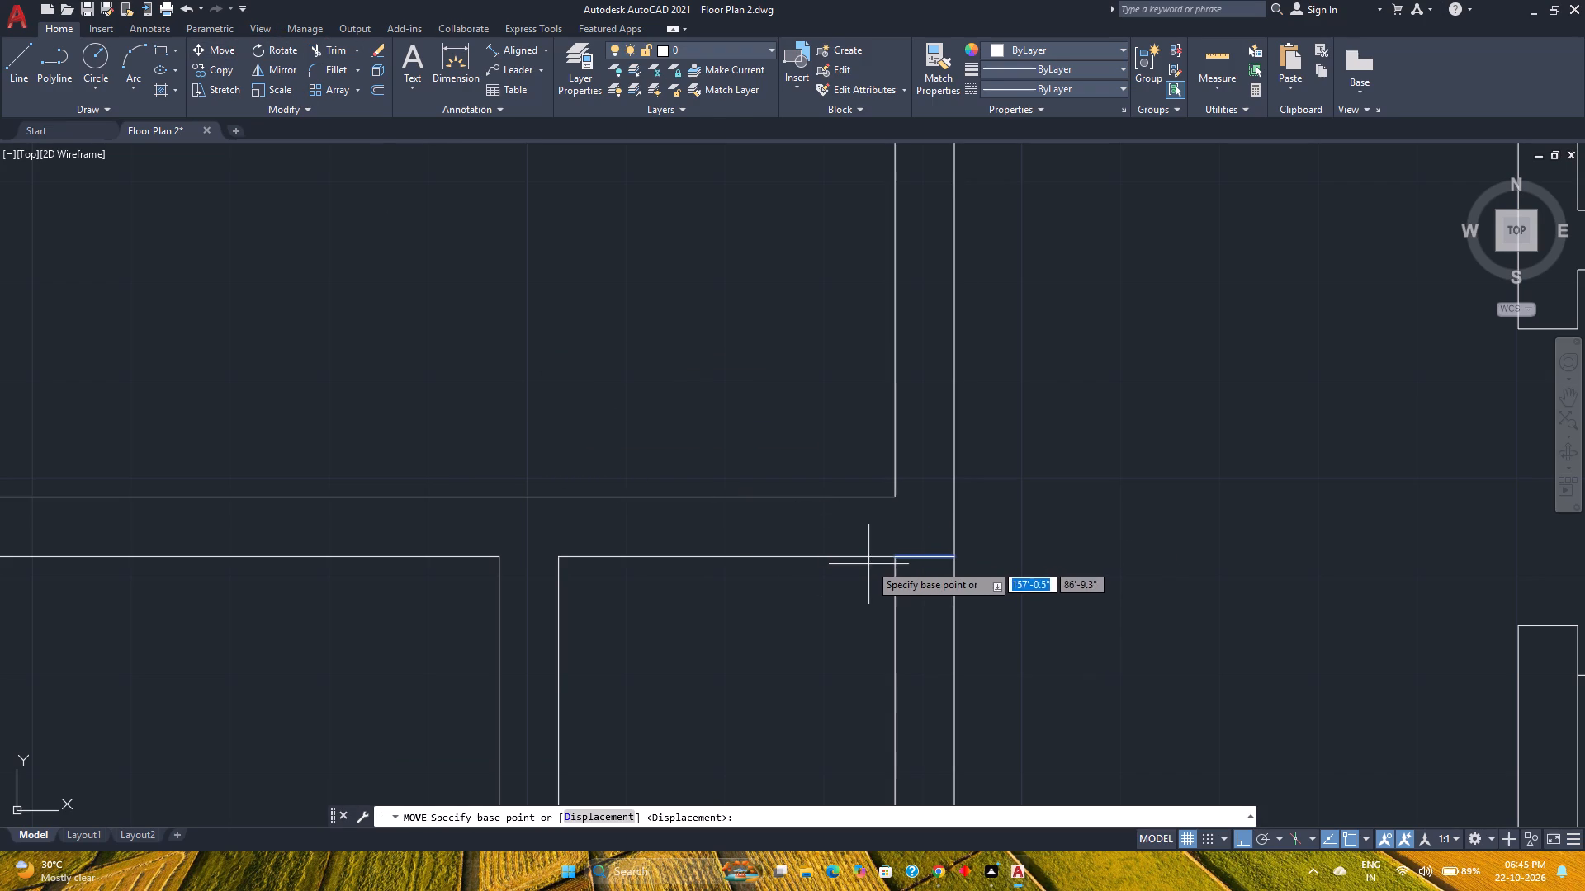
{"action": "left_click", "coordinate": [895, 557]}
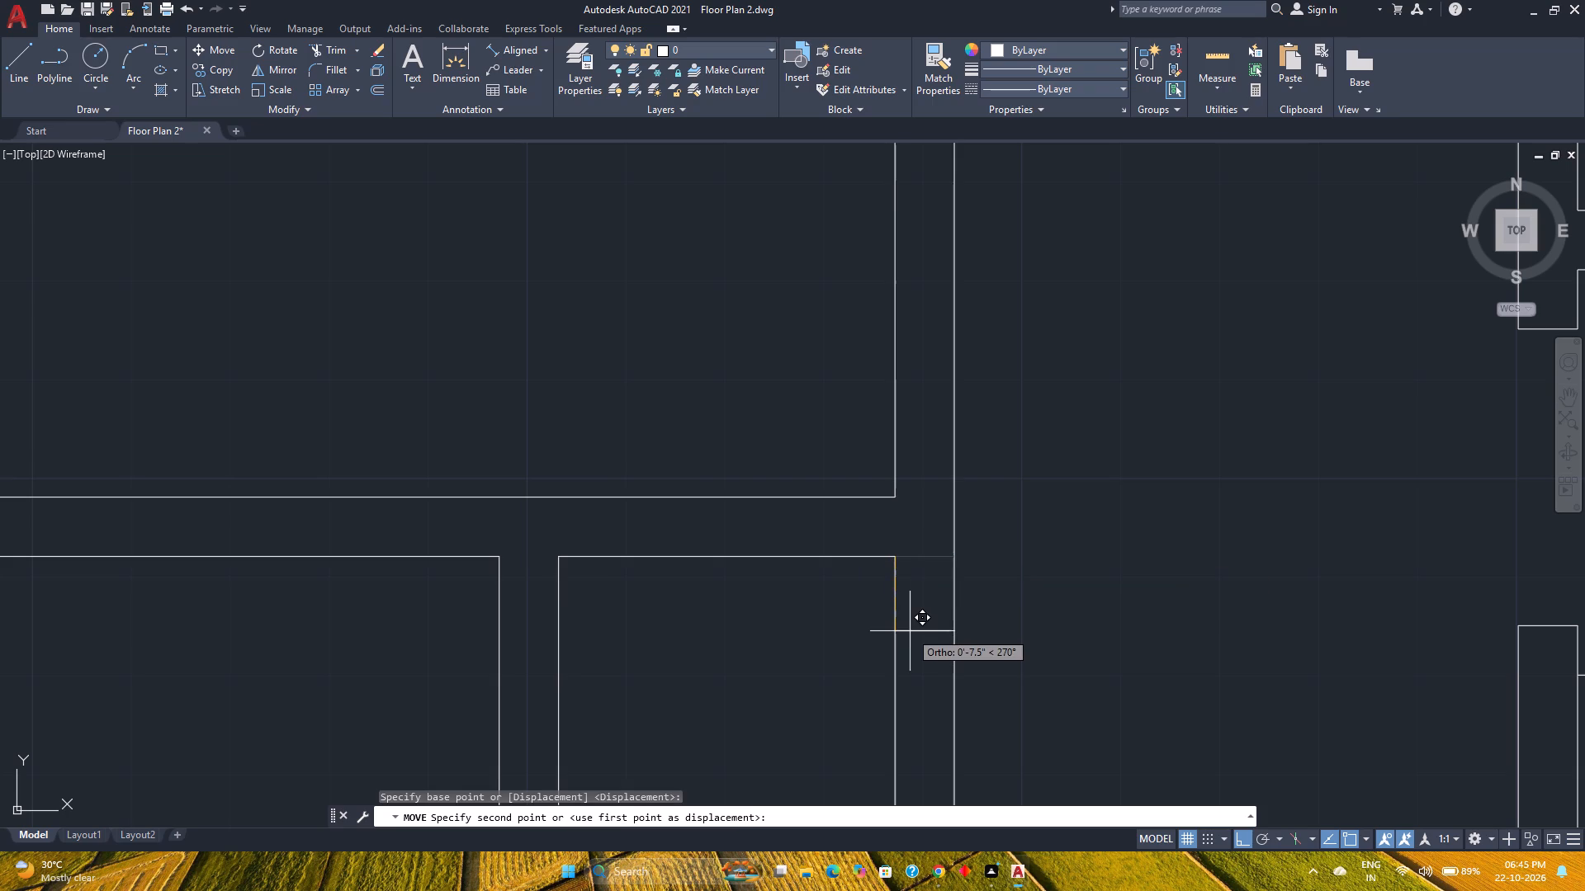
{"action": "key", "text": "3"}
{"action": "key", "text": "Return"}
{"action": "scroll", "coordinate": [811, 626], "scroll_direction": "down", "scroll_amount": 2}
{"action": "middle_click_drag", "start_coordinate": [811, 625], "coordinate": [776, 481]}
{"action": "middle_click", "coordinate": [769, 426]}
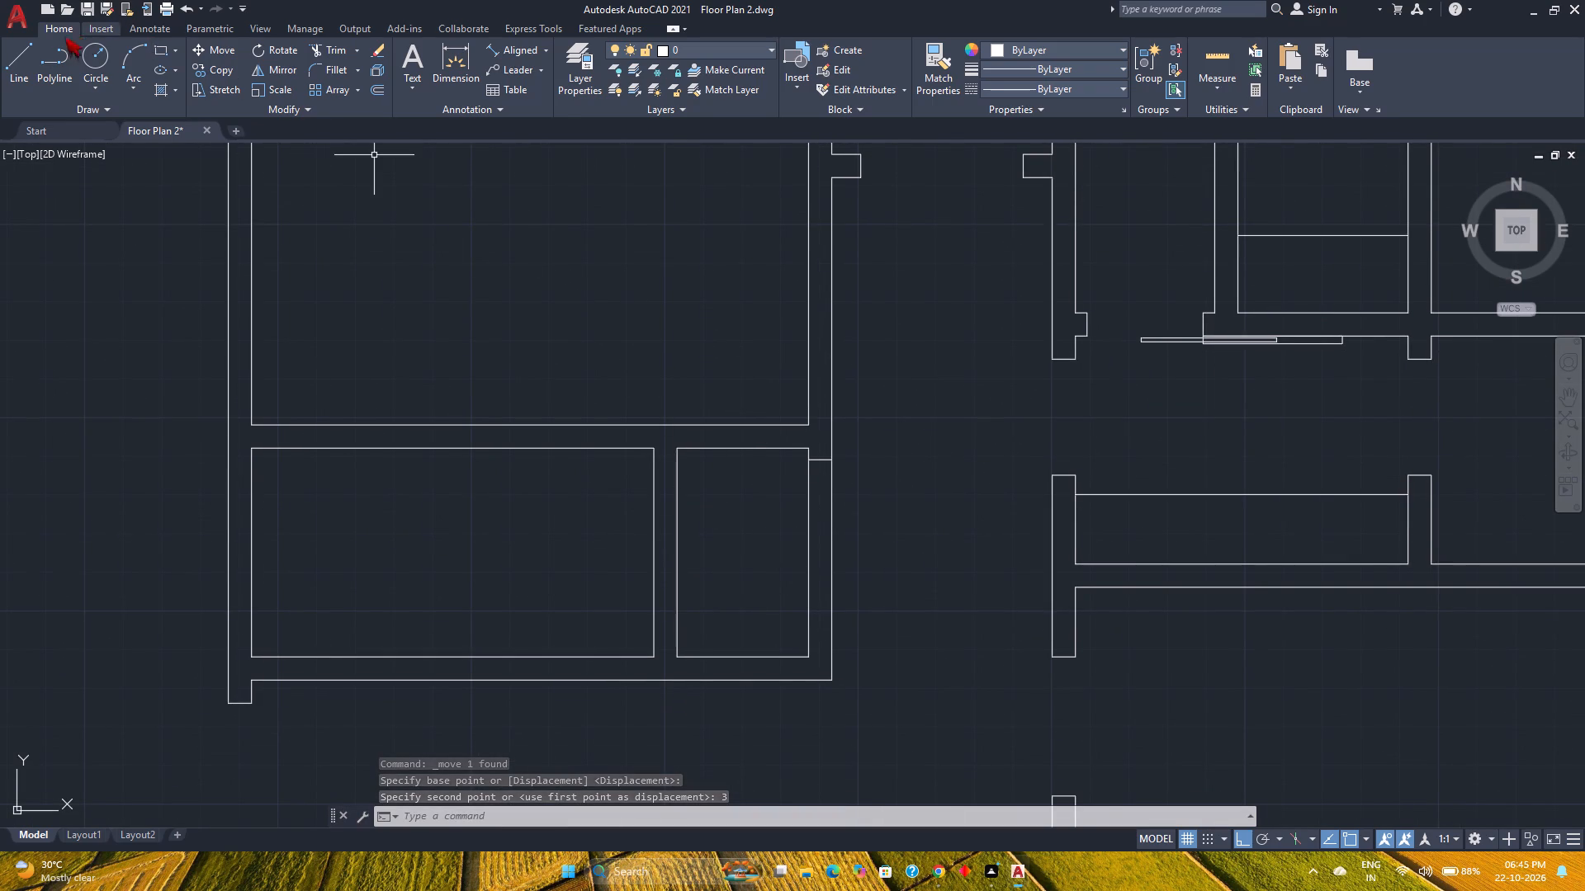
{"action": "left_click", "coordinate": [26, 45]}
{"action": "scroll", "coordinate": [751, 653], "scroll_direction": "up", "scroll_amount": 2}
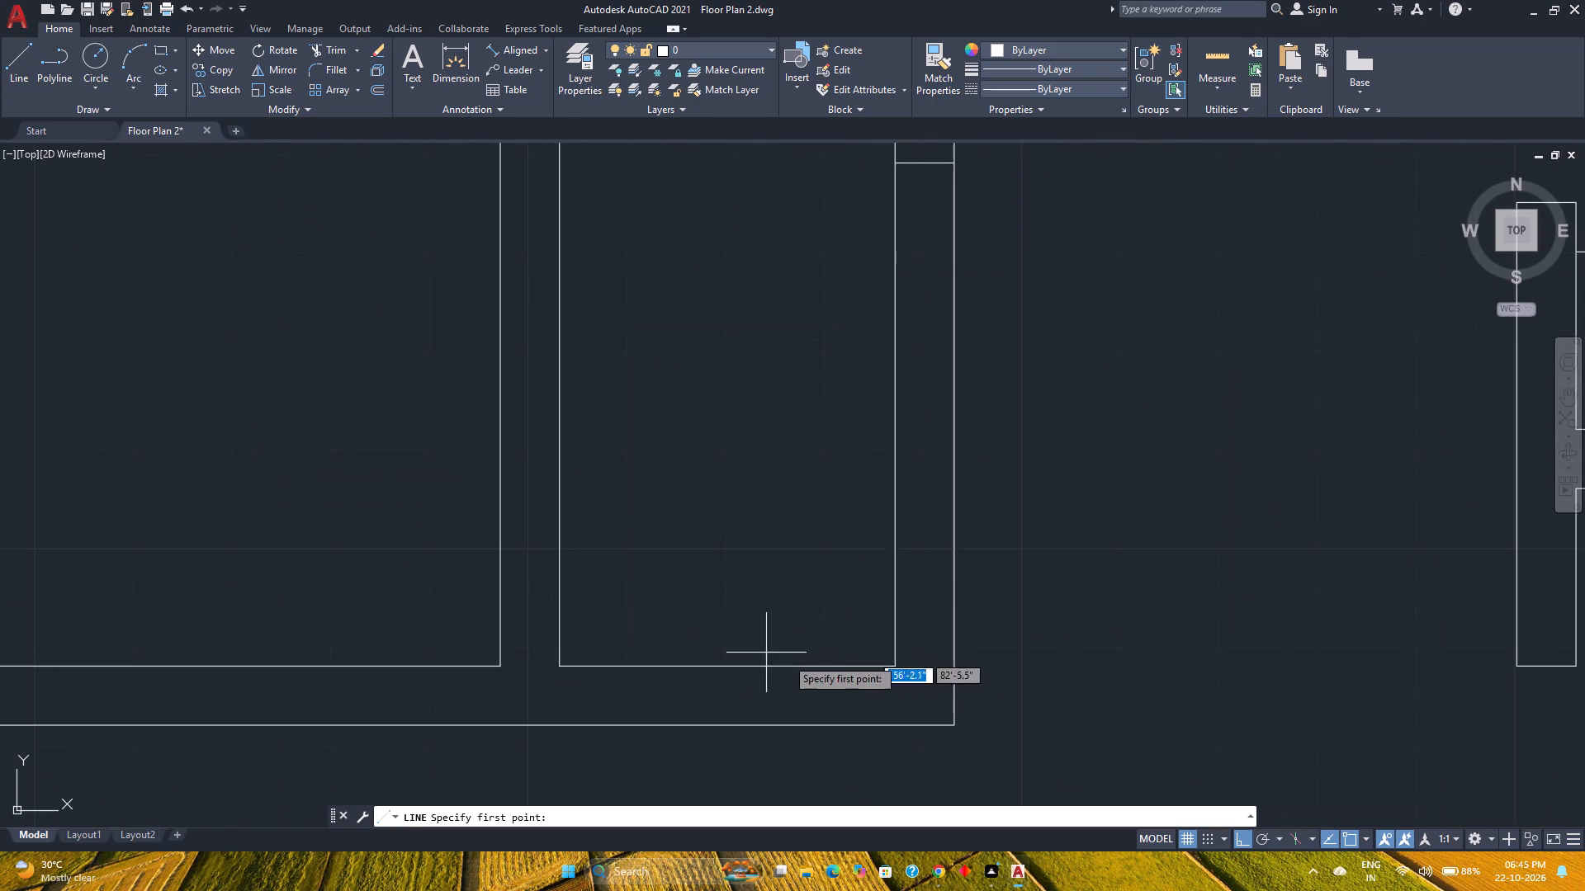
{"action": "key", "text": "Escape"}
Mirror the jamb line about the midpoint of the small room's east wall, keeping the original line.
{"action": "scroll", "coordinate": [836, 571], "scroll_direction": "down", "scroll_amount": 1}
{"action": "middle_click_drag", "start_coordinate": [836, 571], "coordinate": [836, 572]}
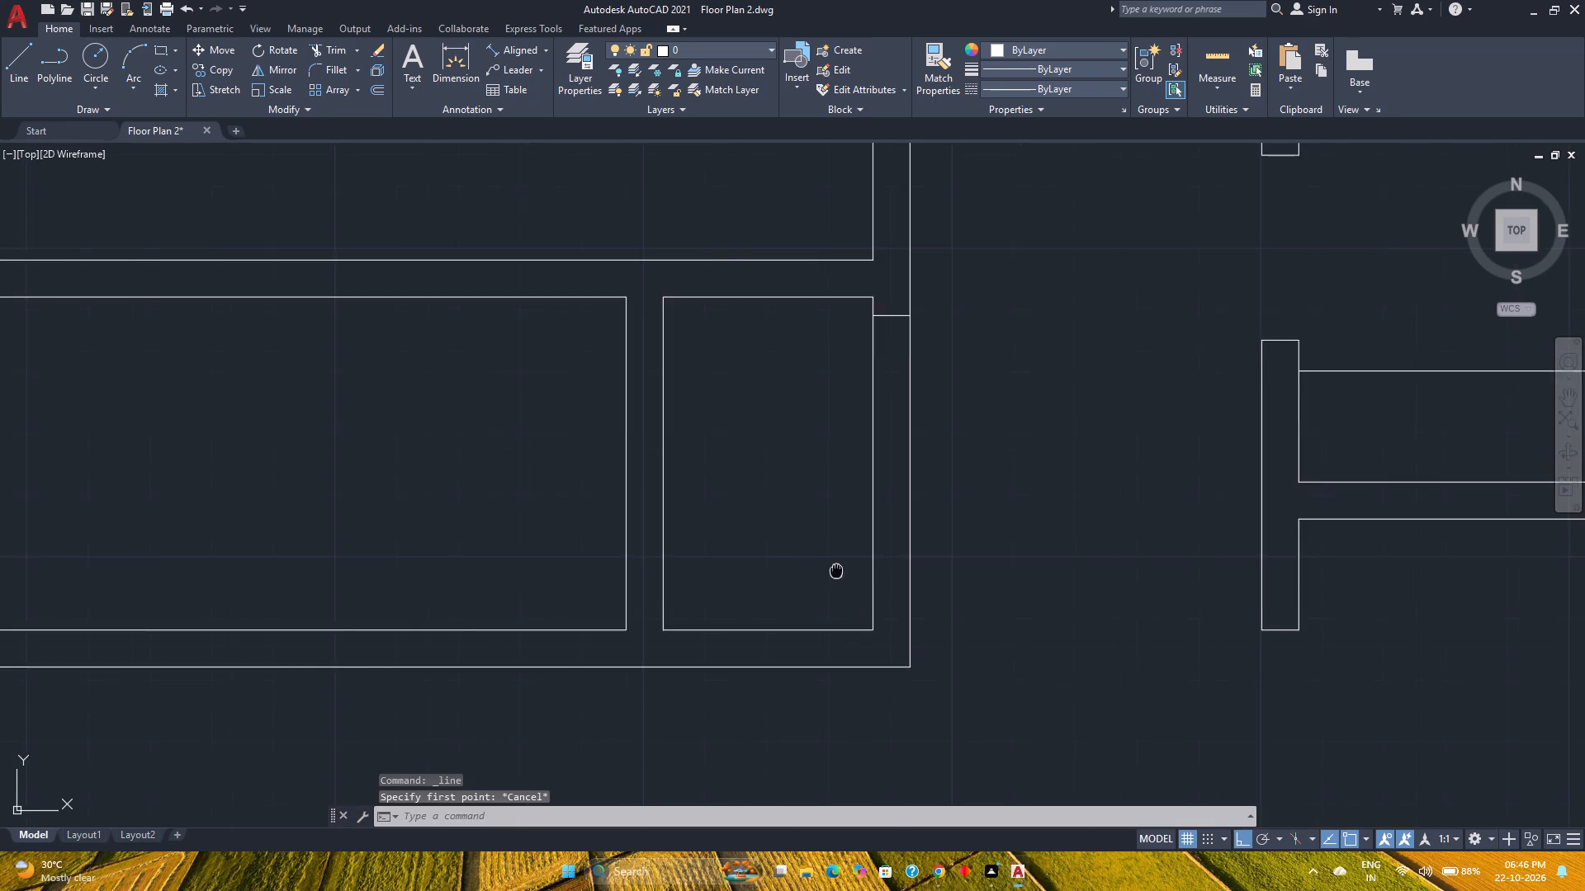
{"action": "middle_click_drag", "start_coordinate": [836, 572], "coordinate": [827, 726]}
{"action": "left_click", "coordinate": [892, 483]}
{"action": "left_click", "coordinate": [880, 460]}
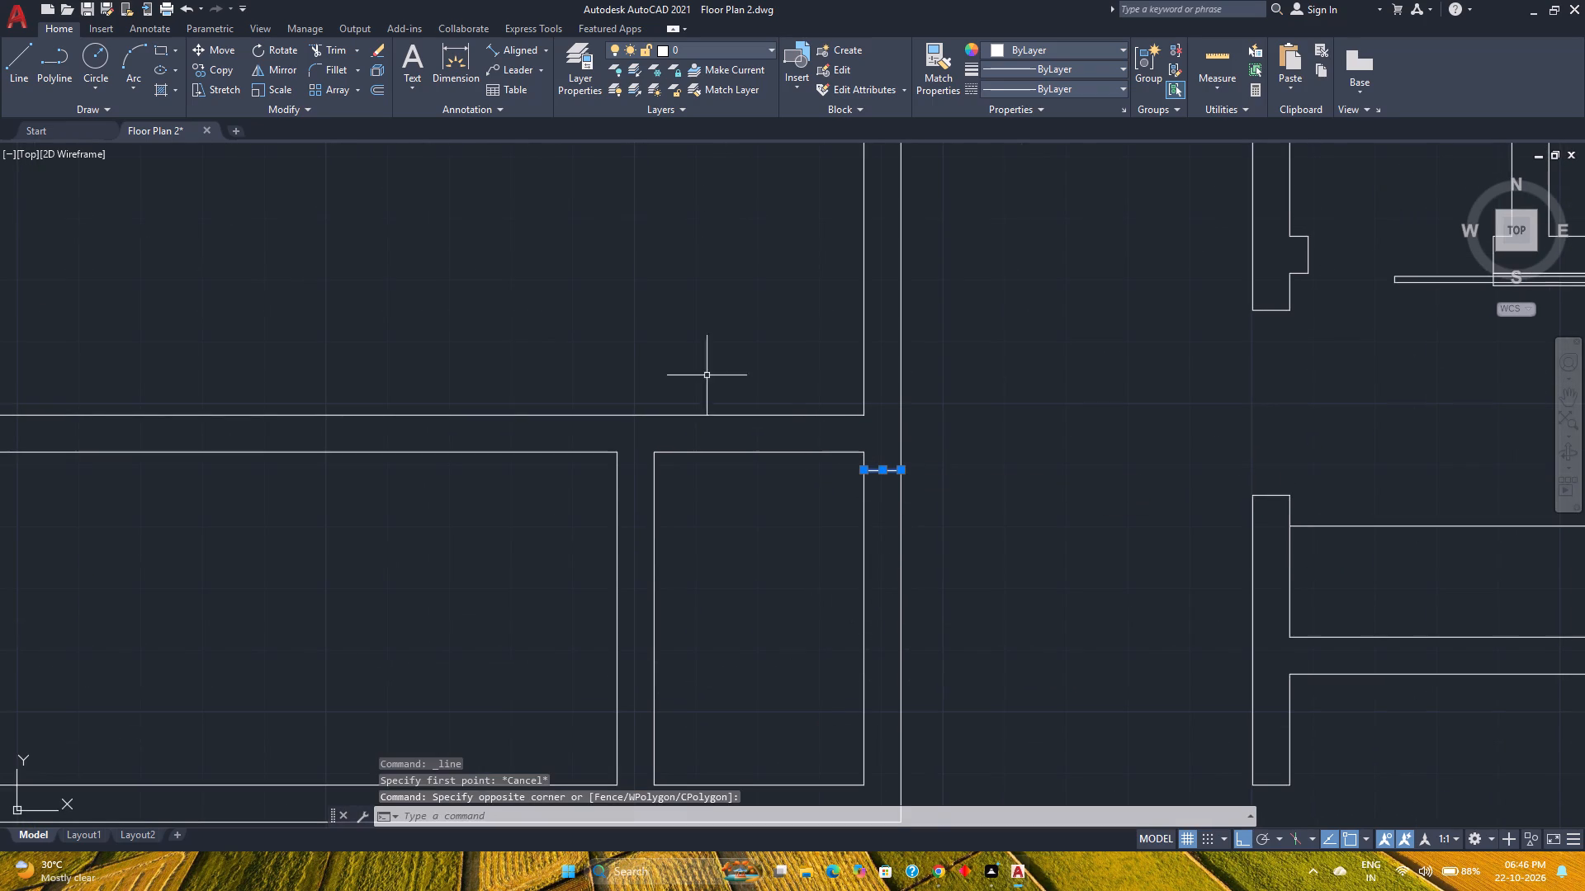
{"action": "left_click", "coordinate": [291, 68]}
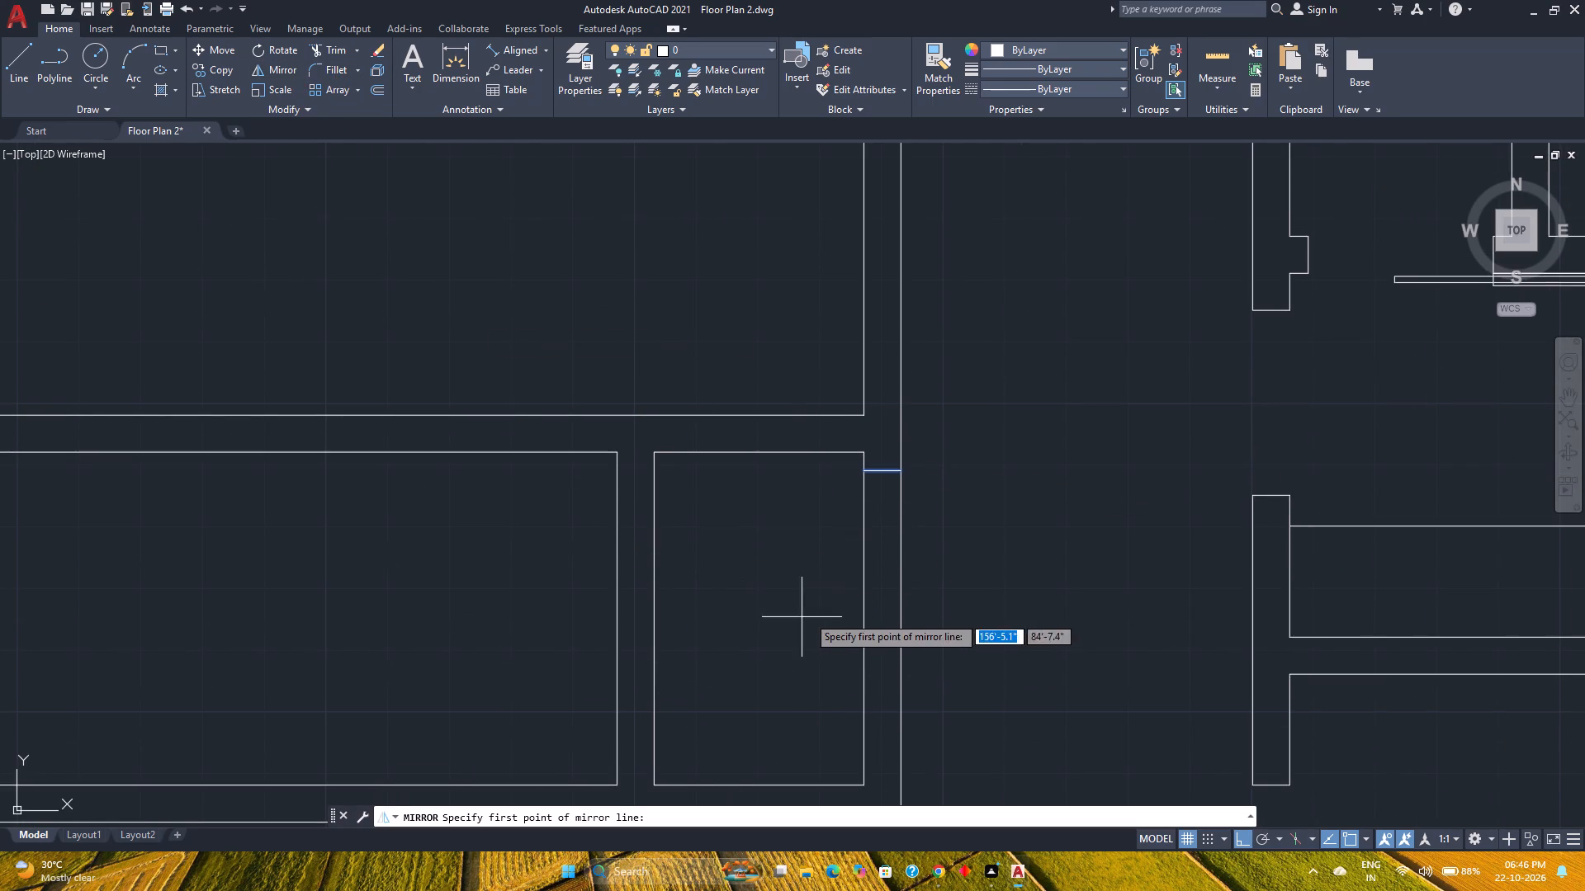
{"action": "left_click", "coordinate": [866, 617]}
{"action": "left_click", "coordinate": [705, 619]}
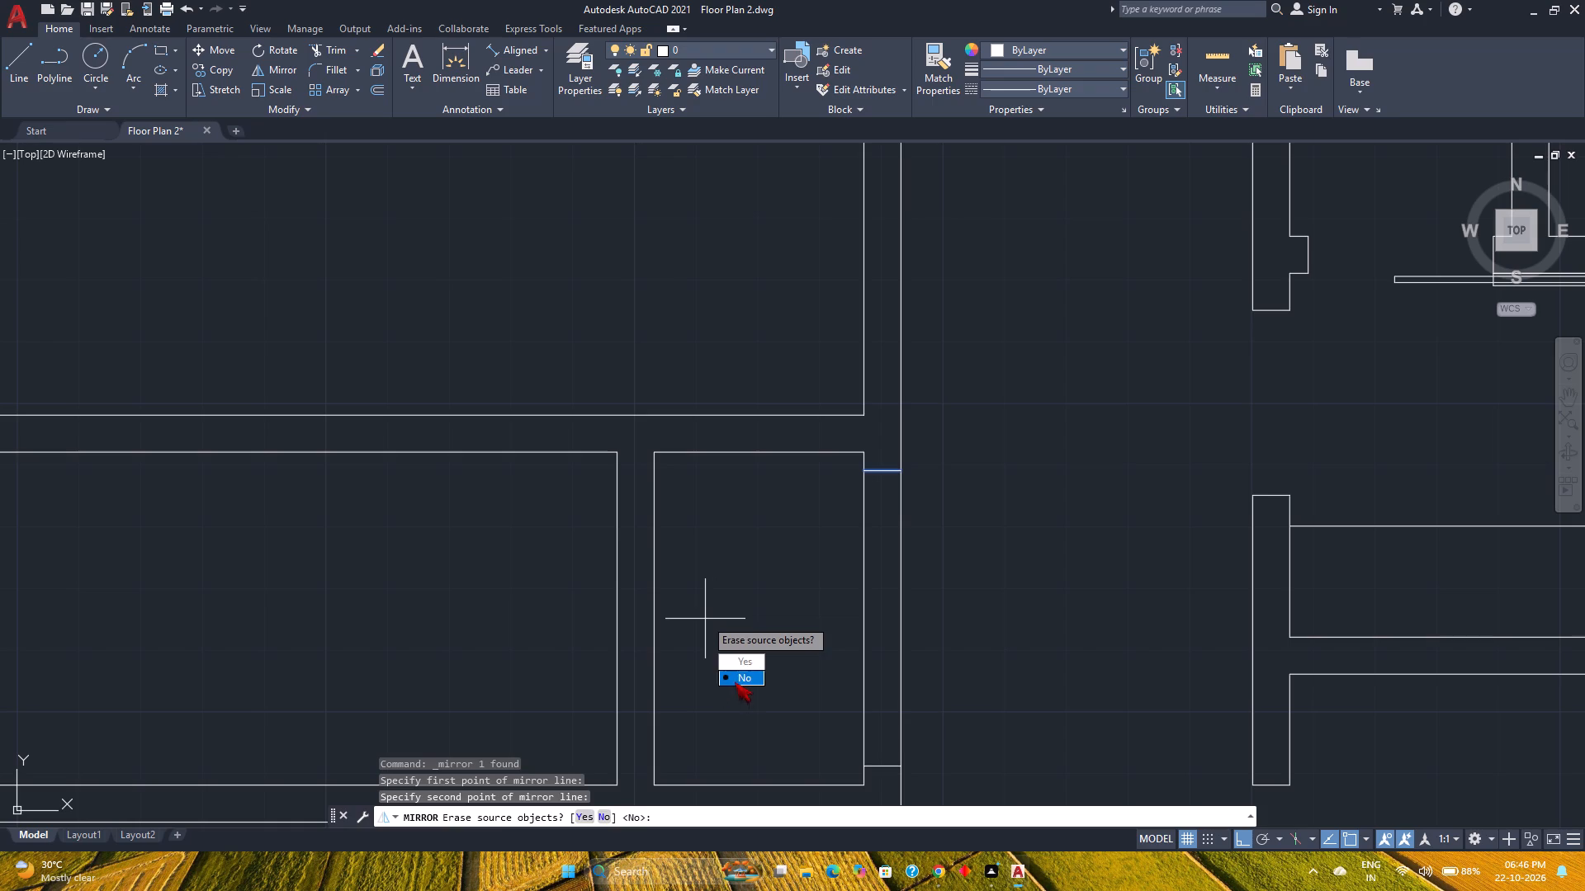
{"action": "left_click_drag", "start_coordinate": [735, 681], "coordinate": [705, 619]}
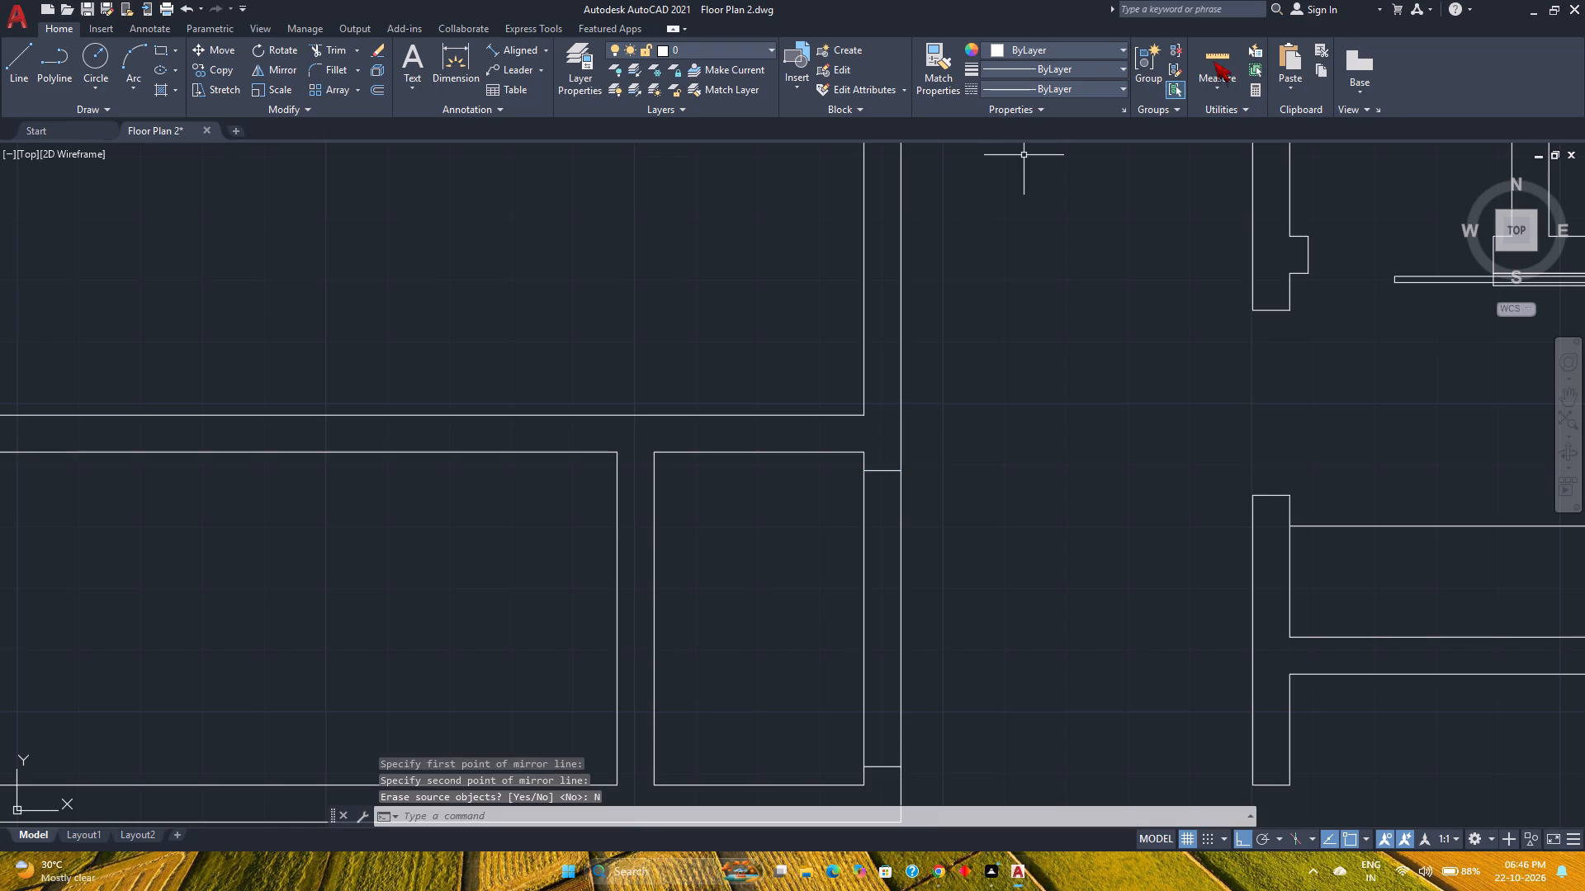
Check the distance between the small room's two jamb lines with Quick Measure.
{"action": "left_click", "coordinate": [1214, 61]}
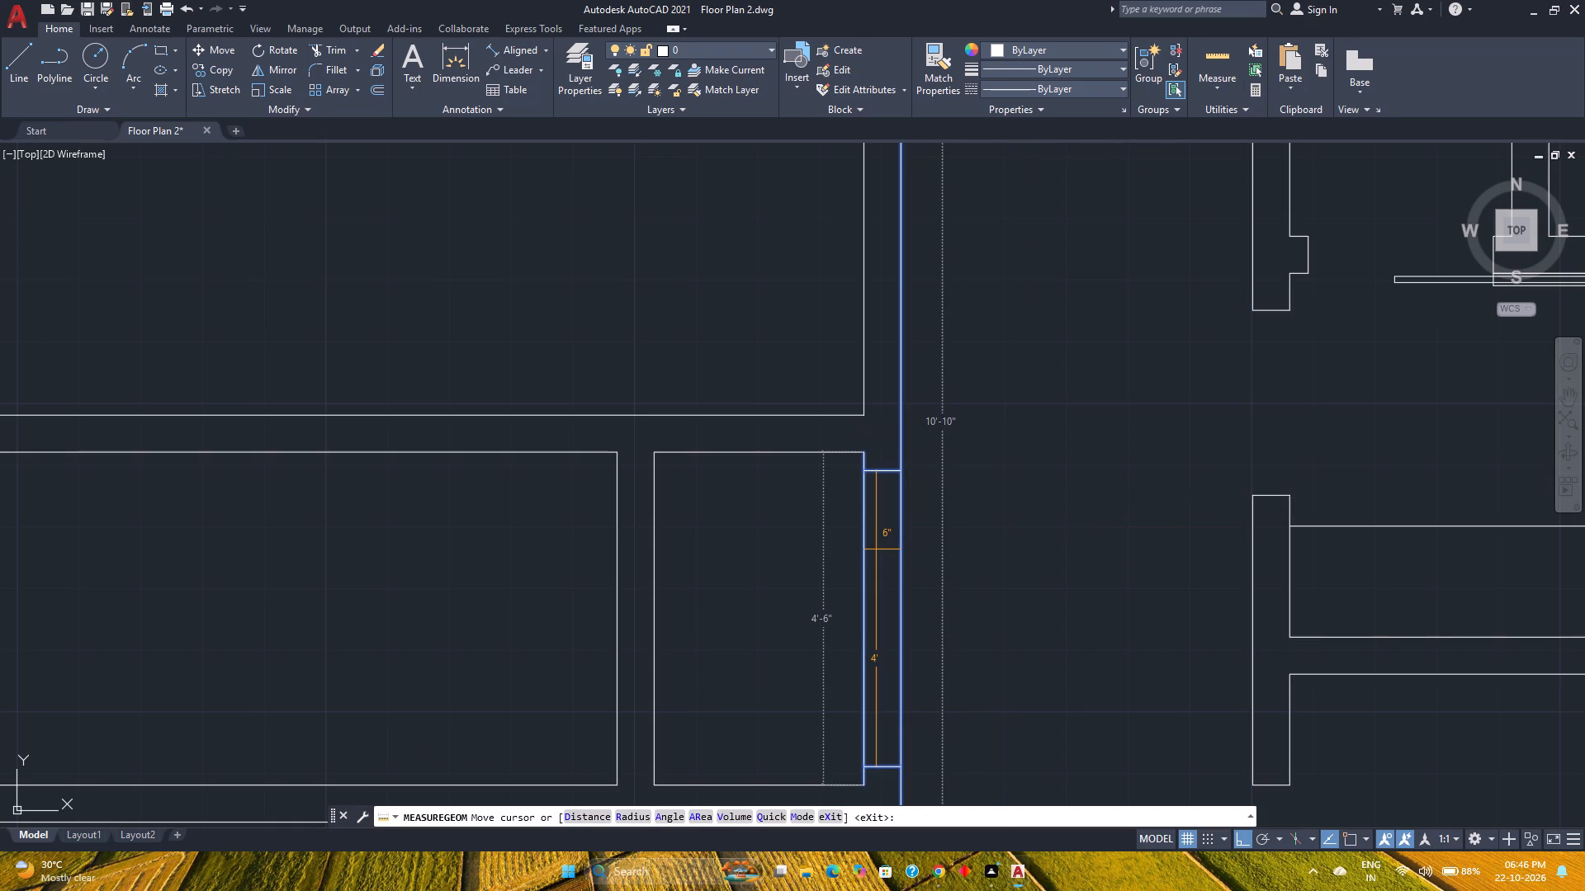
{"action": "key", "text": "Escape"}
Trim both faces of the small room's east wall between the jamb lines to open the doorway.
{"action": "type", "text": "tr"}
{"action": "key", "text": "Return"}
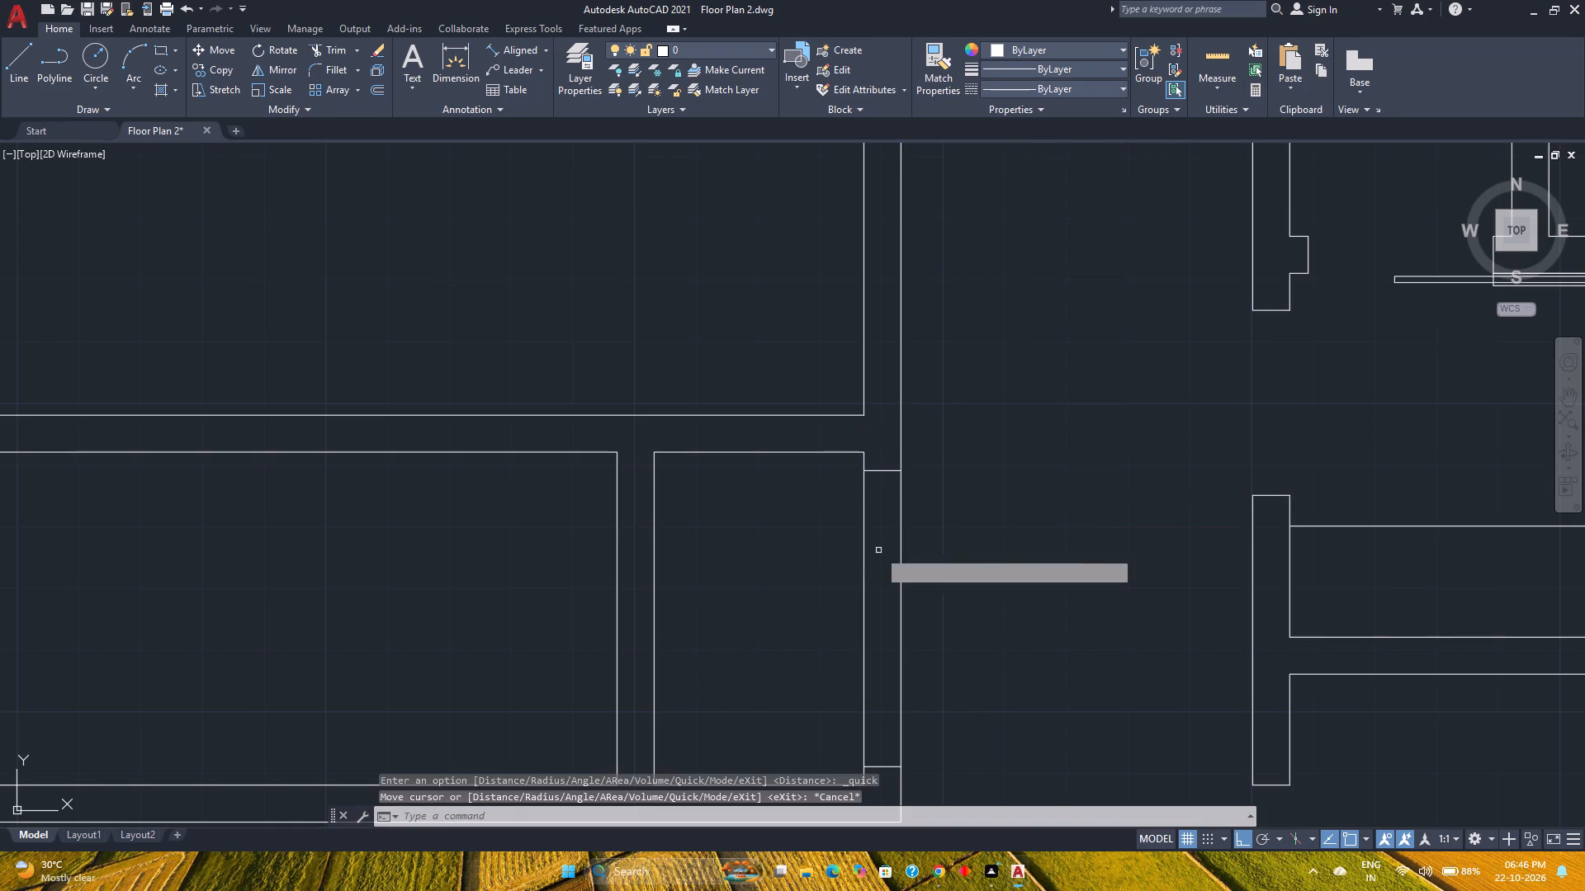
{"action": "left_click", "coordinate": [835, 566]}
{"action": "left_click", "coordinate": [947, 570]}
{"action": "key", "text": "Escape"}
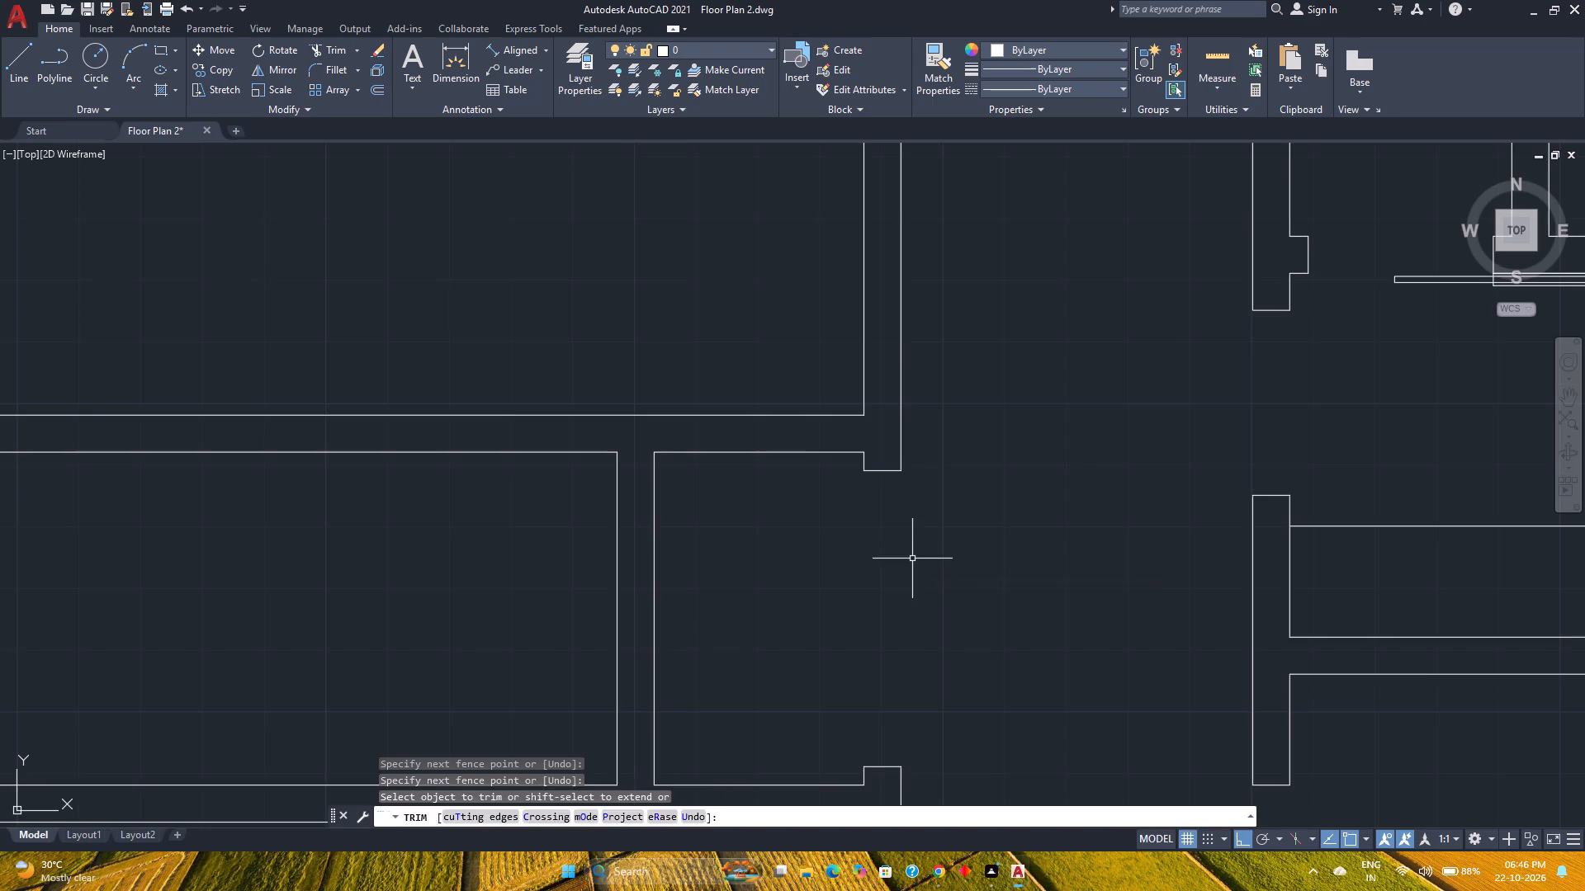
Draw a jamb line across the same wall from the inner southeast corner of the larger room to the north.
{"action": "middle_click_drag", "start_coordinate": [909, 550], "coordinate": [863, 685]}
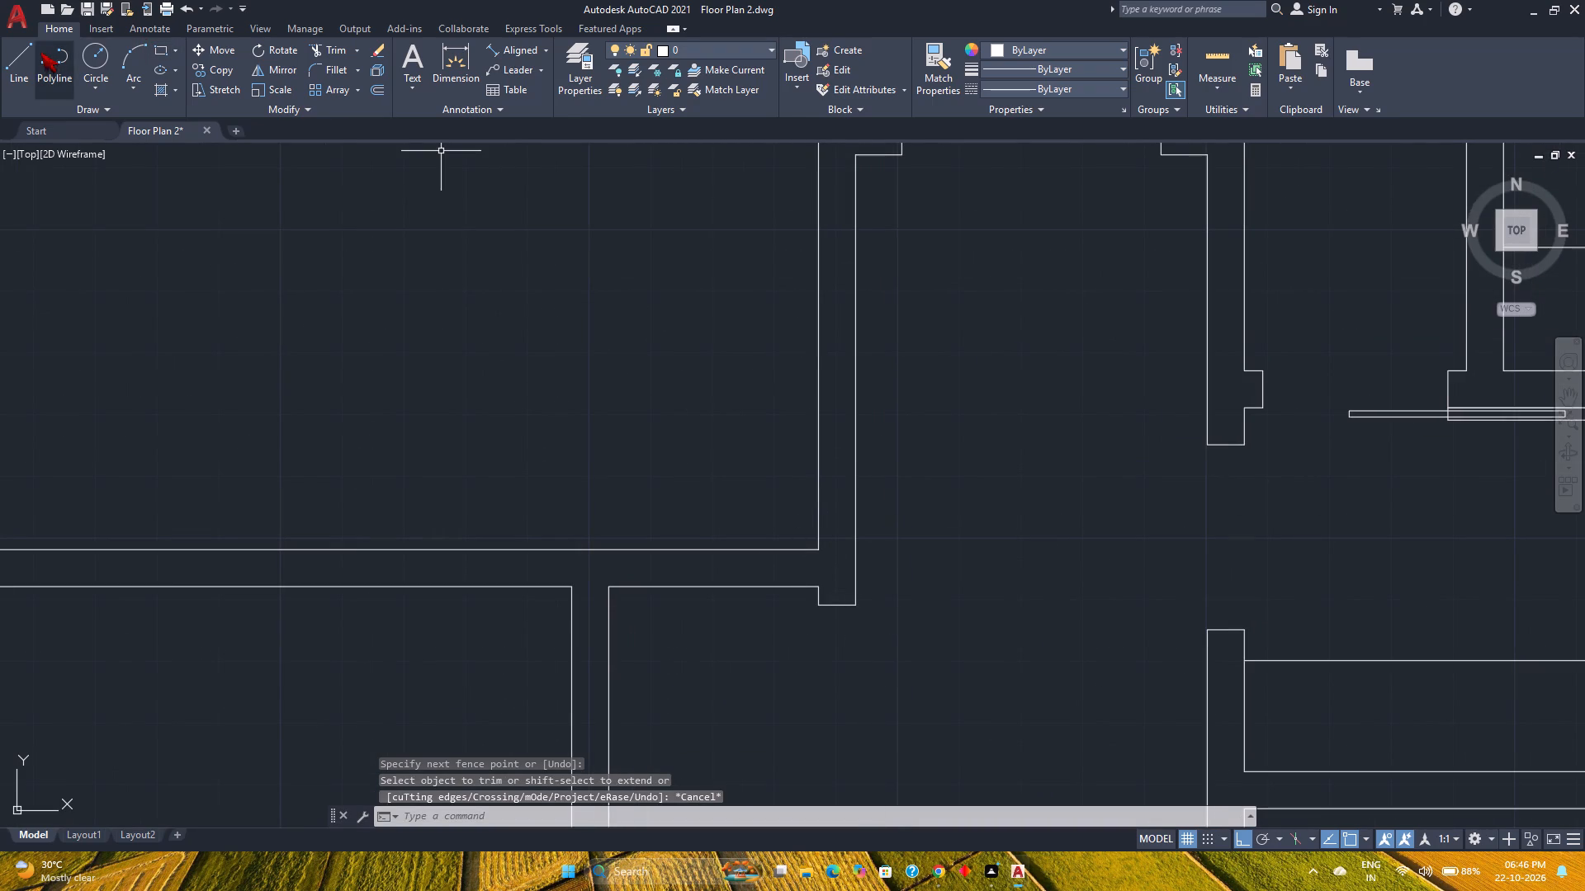
{"action": "left_click", "coordinate": [40, 52]}
{"action": "left_click", "coordinate": [16, 57]}
{"action": "scroll", "coordinate": [833, 547], "scroll_direction": "up", "scroll_amount": 1}
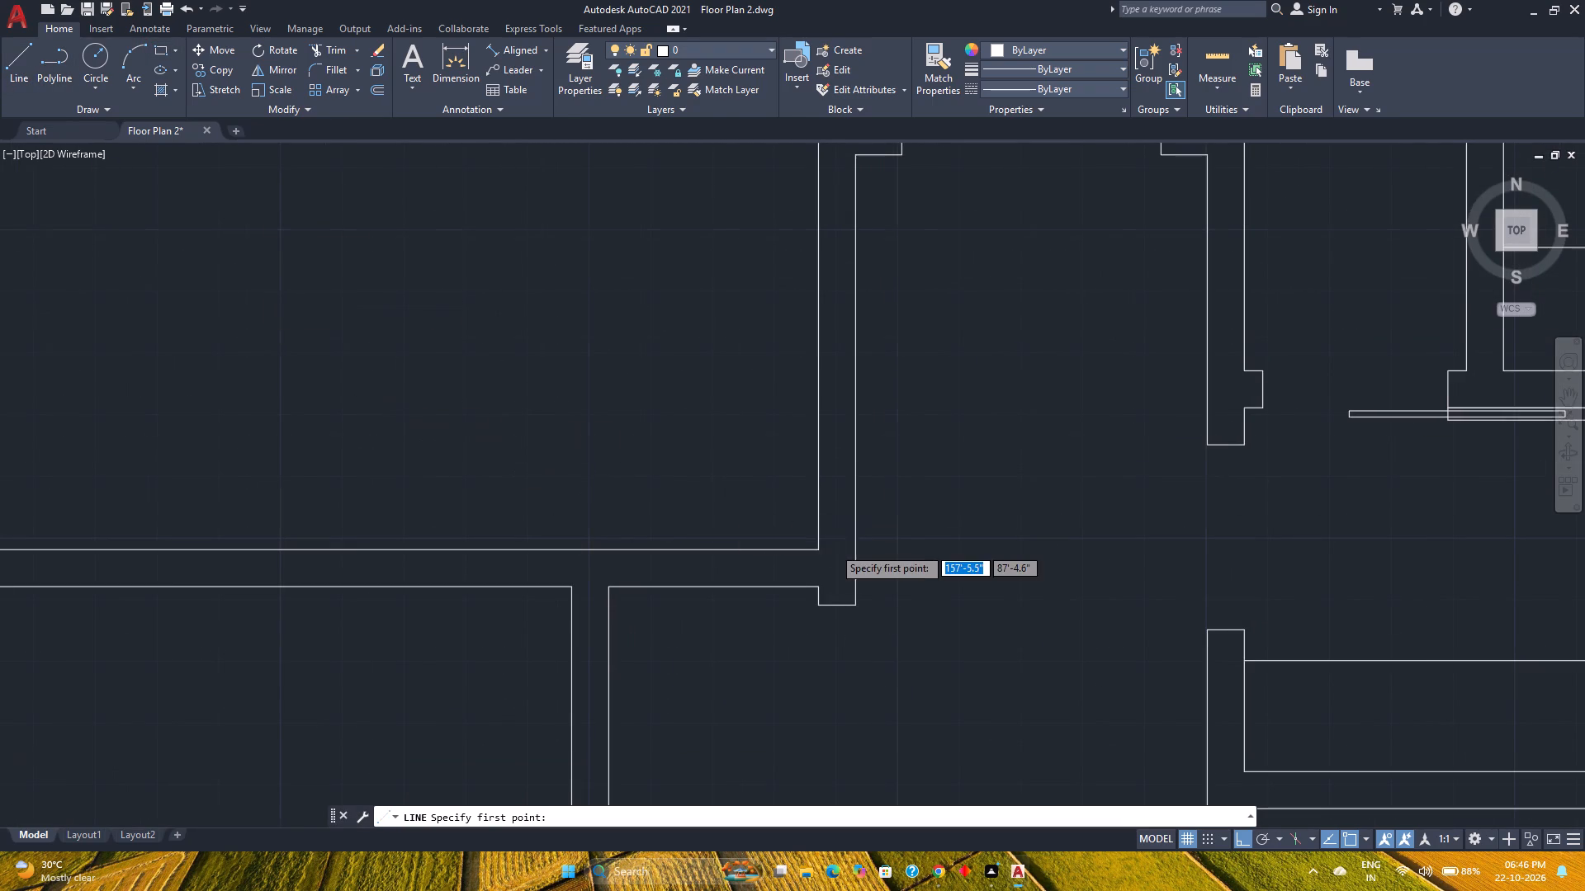
{"action": "scroll", "coordinate": [833, 547], "scroll_direction": "up", "scroll_amount": 2}
{"action": "left_click", "coordinate": [776, 560]}
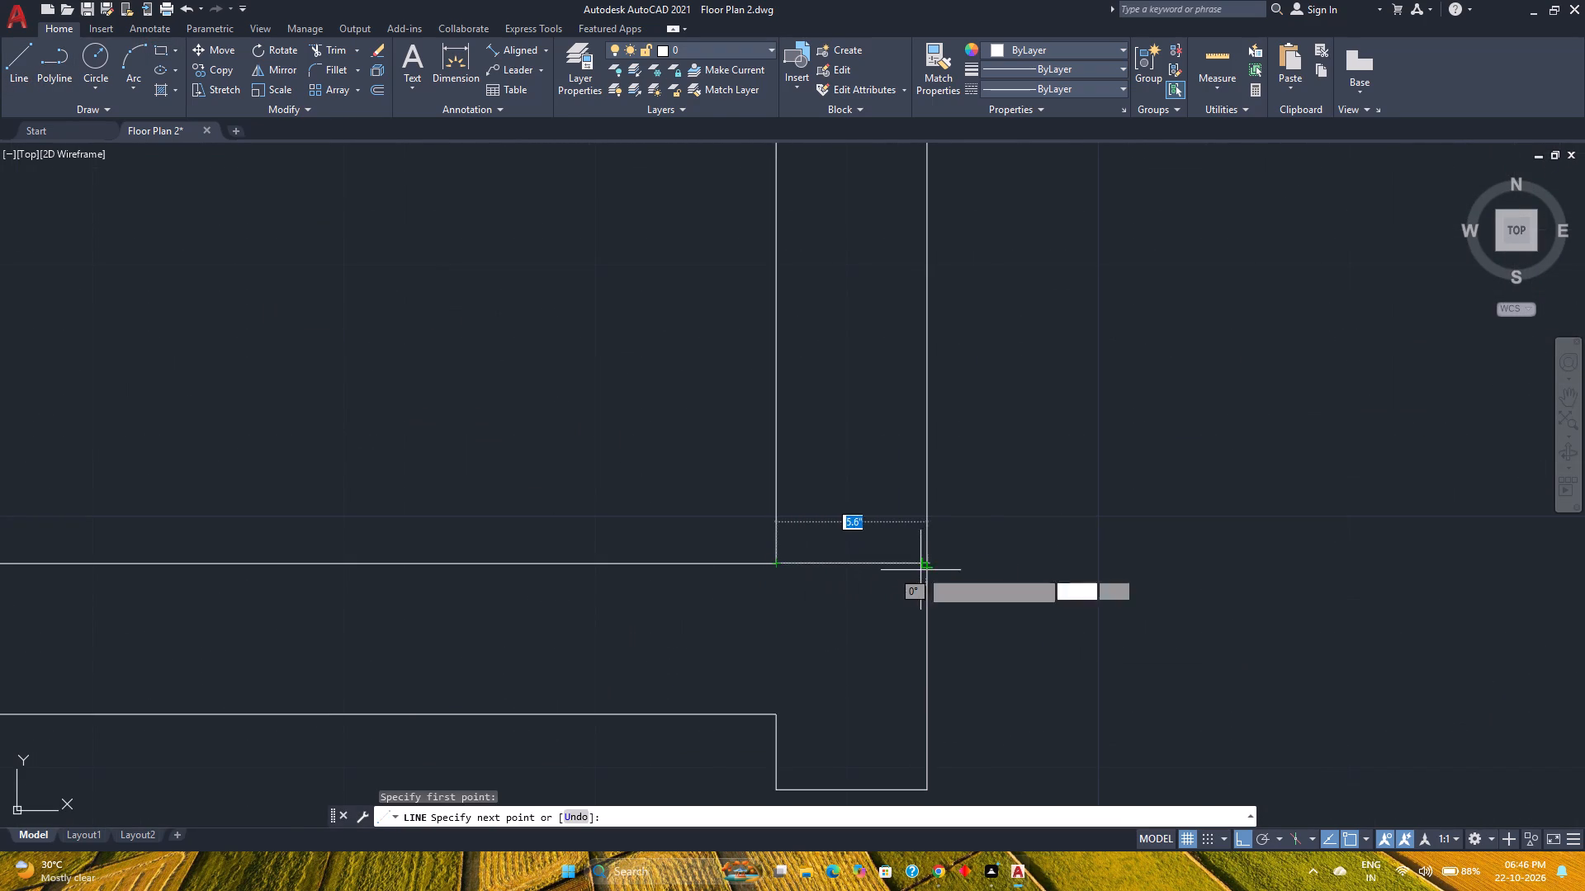
{"action": "left_click", "coordinate": [925, 569]}
{"action": "key", "text": "Escape"}
Move the larger room's new jamb line 6" to the north.
{"action": "left_click", "coordinate": [894, 577]}
{"action": "left_click", "coordinate": [868, 544]}
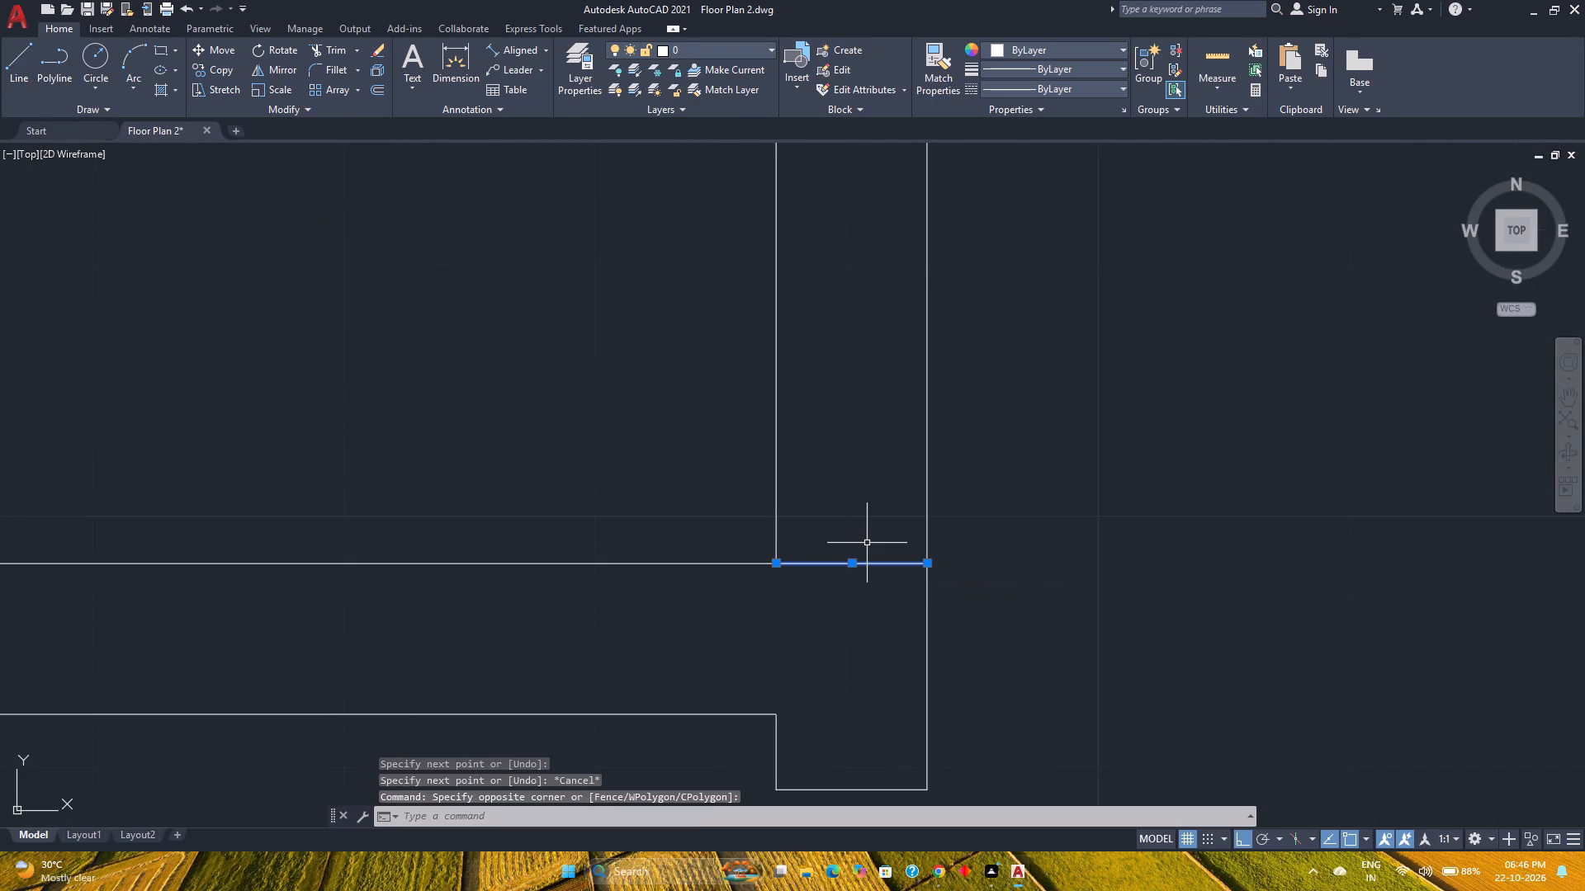
{"action": "key", "text": "m"}
{"action": "key", "text": "Return"}
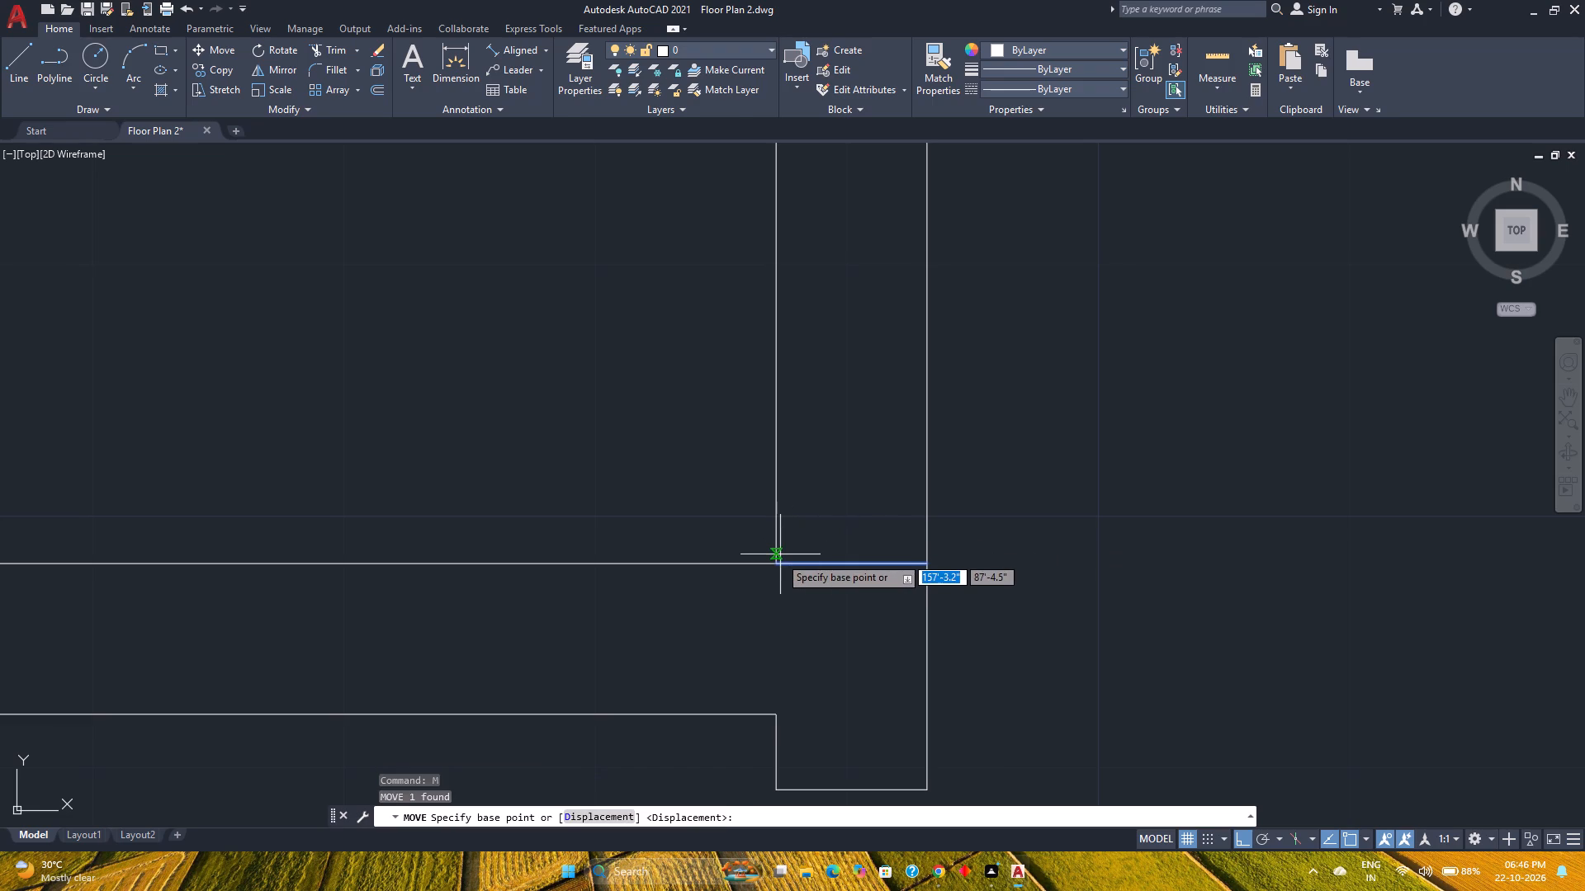
{"action": "left_click", "coordinate": [778, 561]}
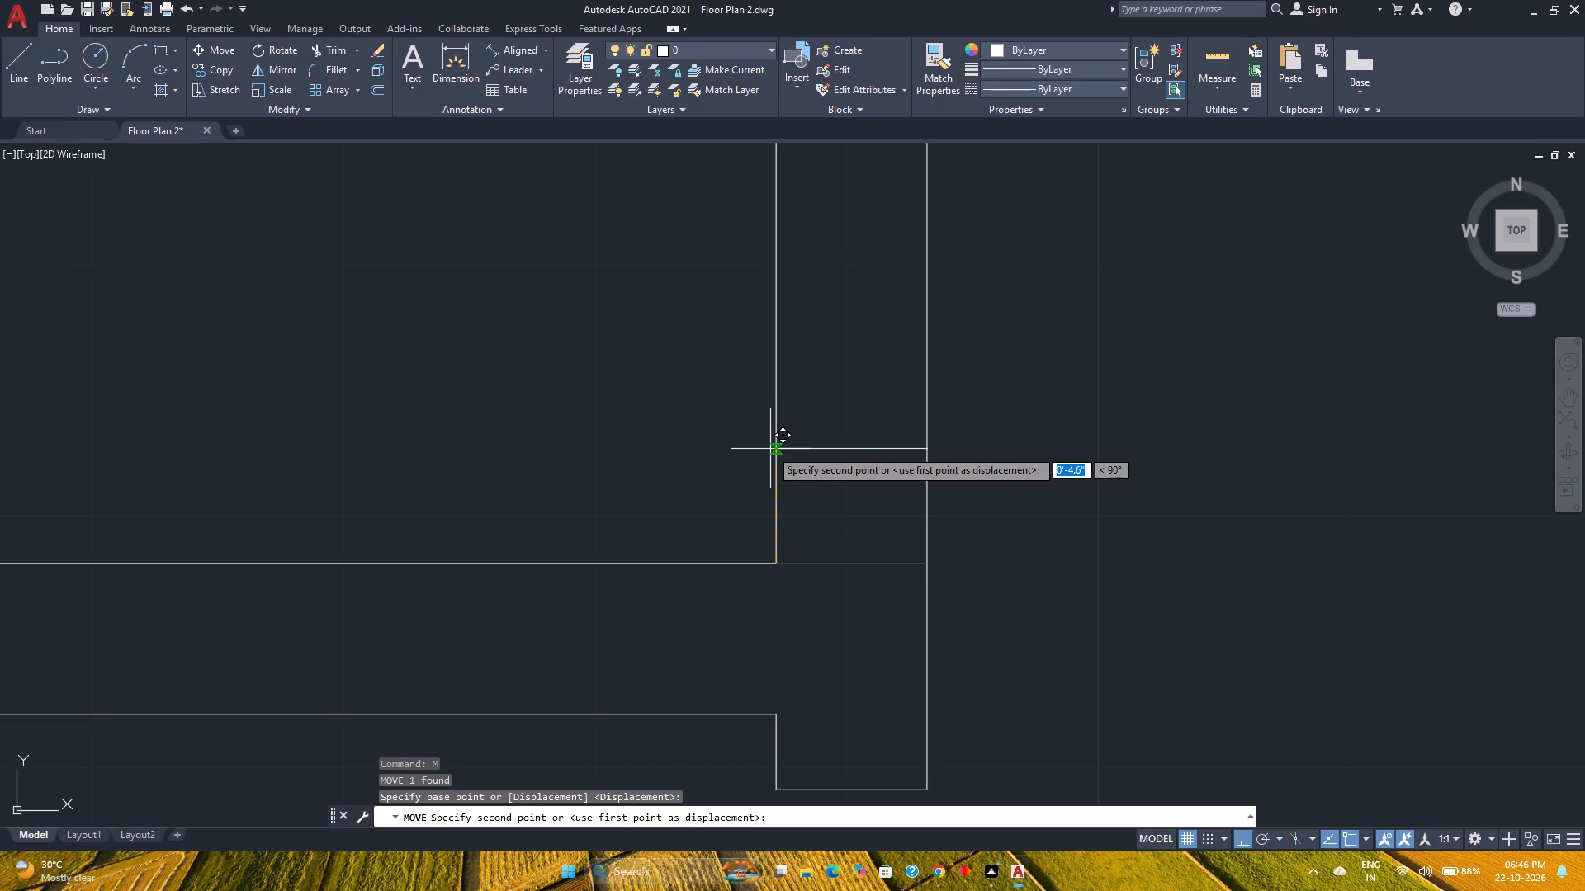
{"action": "key", "text": "6"}
{"action": "key", "text": "Return"}
Offset the larger room's jamb line 3' to the north to mark the doorway's other side.
{"action": "scroll", "coordinate": [808, 501], "scroll_direction": "down", "scroll_amount": 2}
{"action": "middle_click_drag", "start_coordinate": [808, 501], "coordinate": [814, 690]}
{"action": "middle_click", "coordinate": [814, 690]}
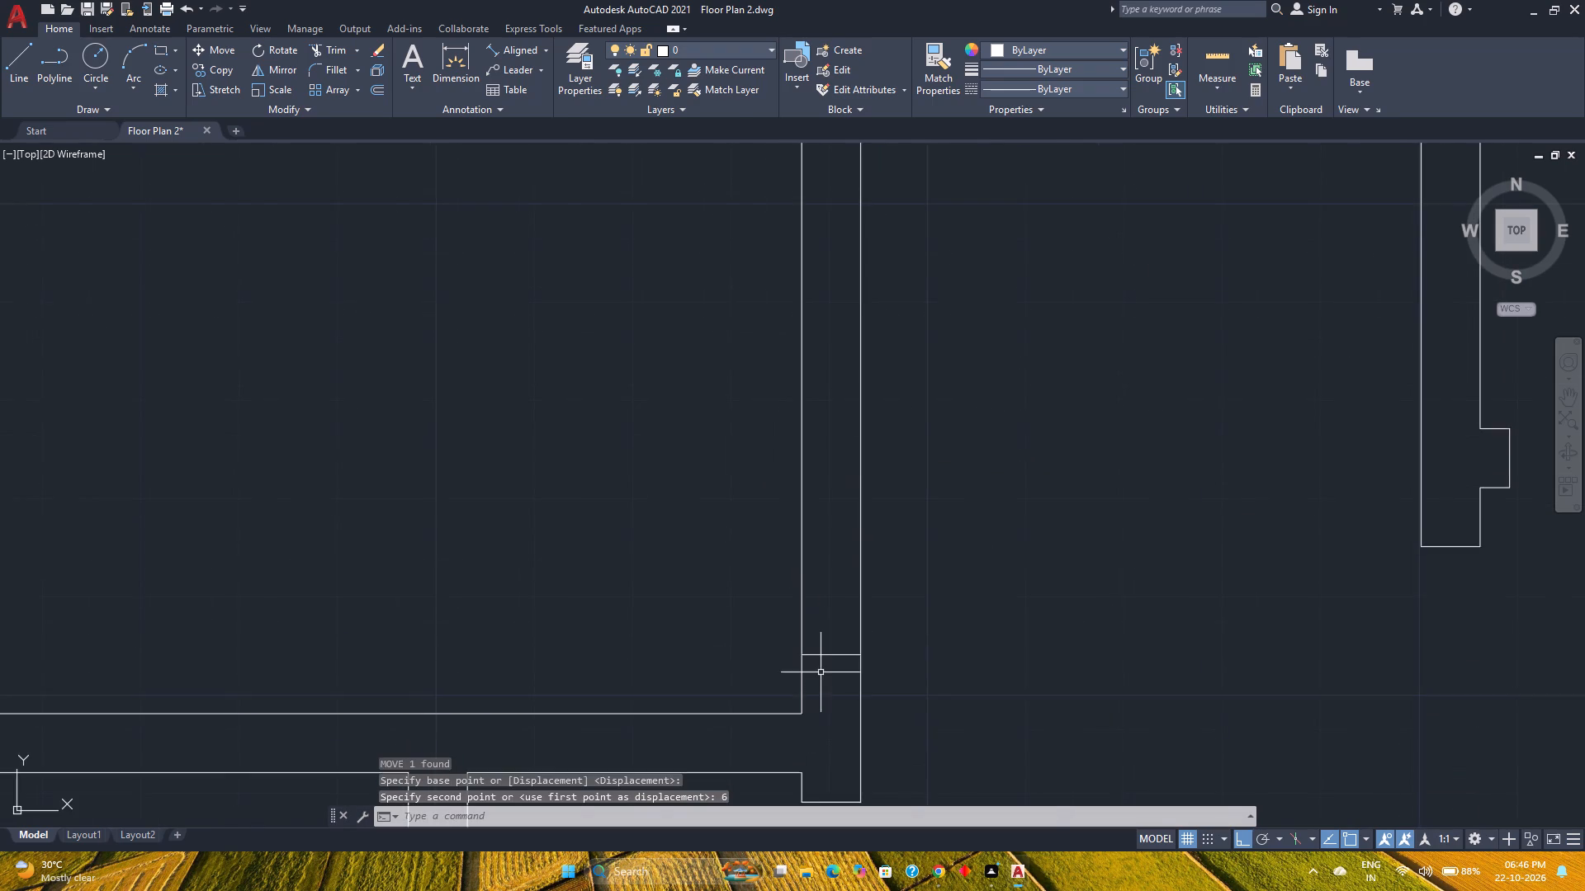
{"action": "scroll", "coordinate": [822, 664], "scroll_direction": "down", "scroll_amount": 2}
{"action": "middle_click_drag", "start_coordinate": [823, 664], "coordinate": [770, 617]}
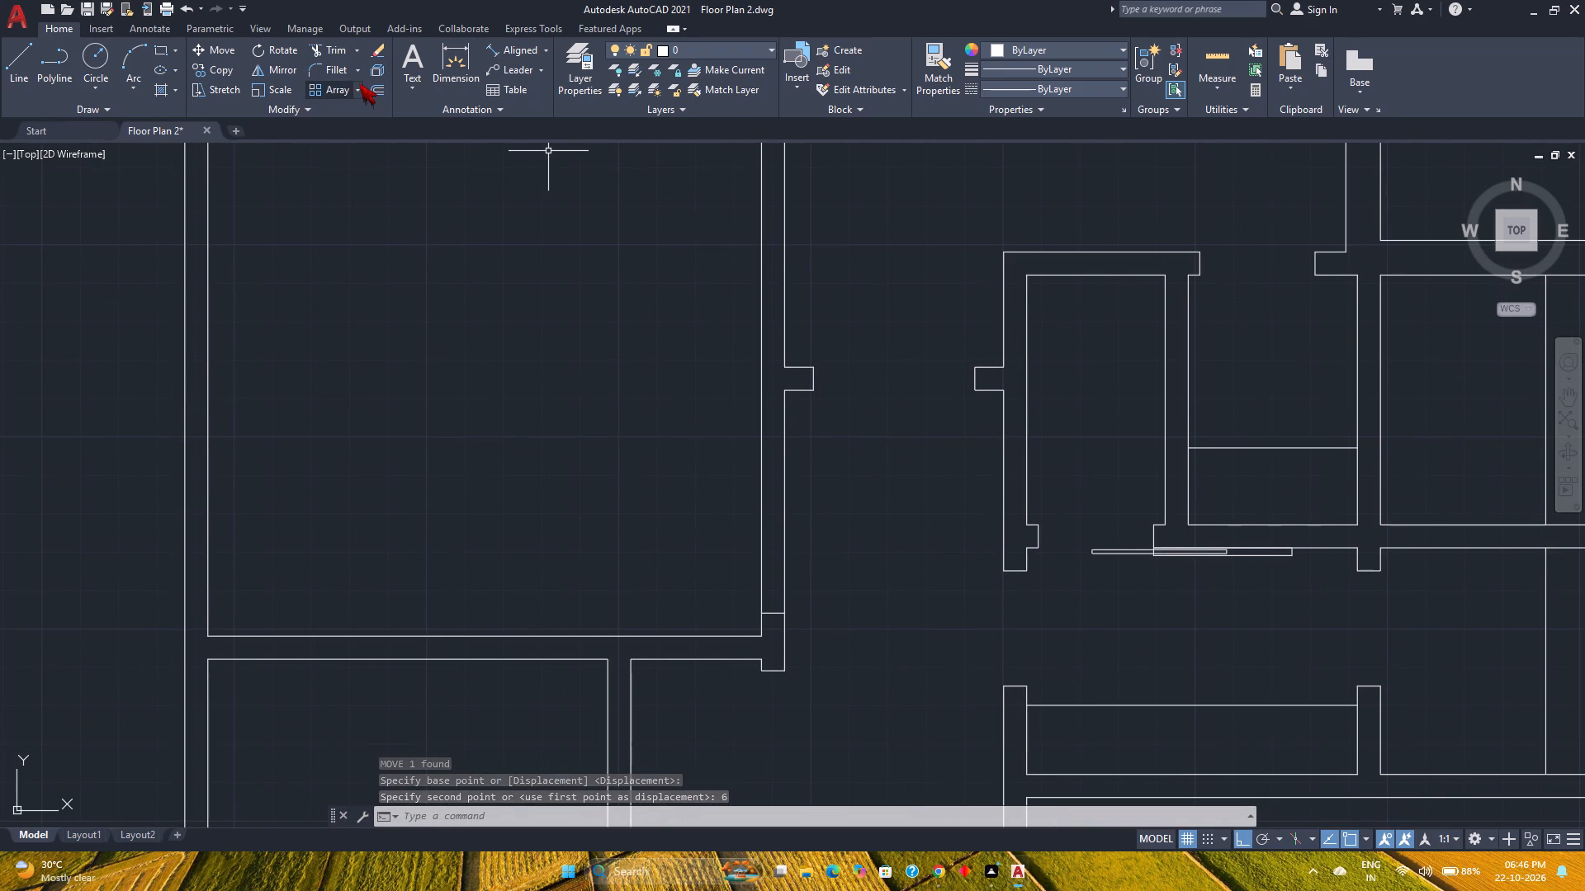
{"action": "left_click", "coordinate": [370, 82]}
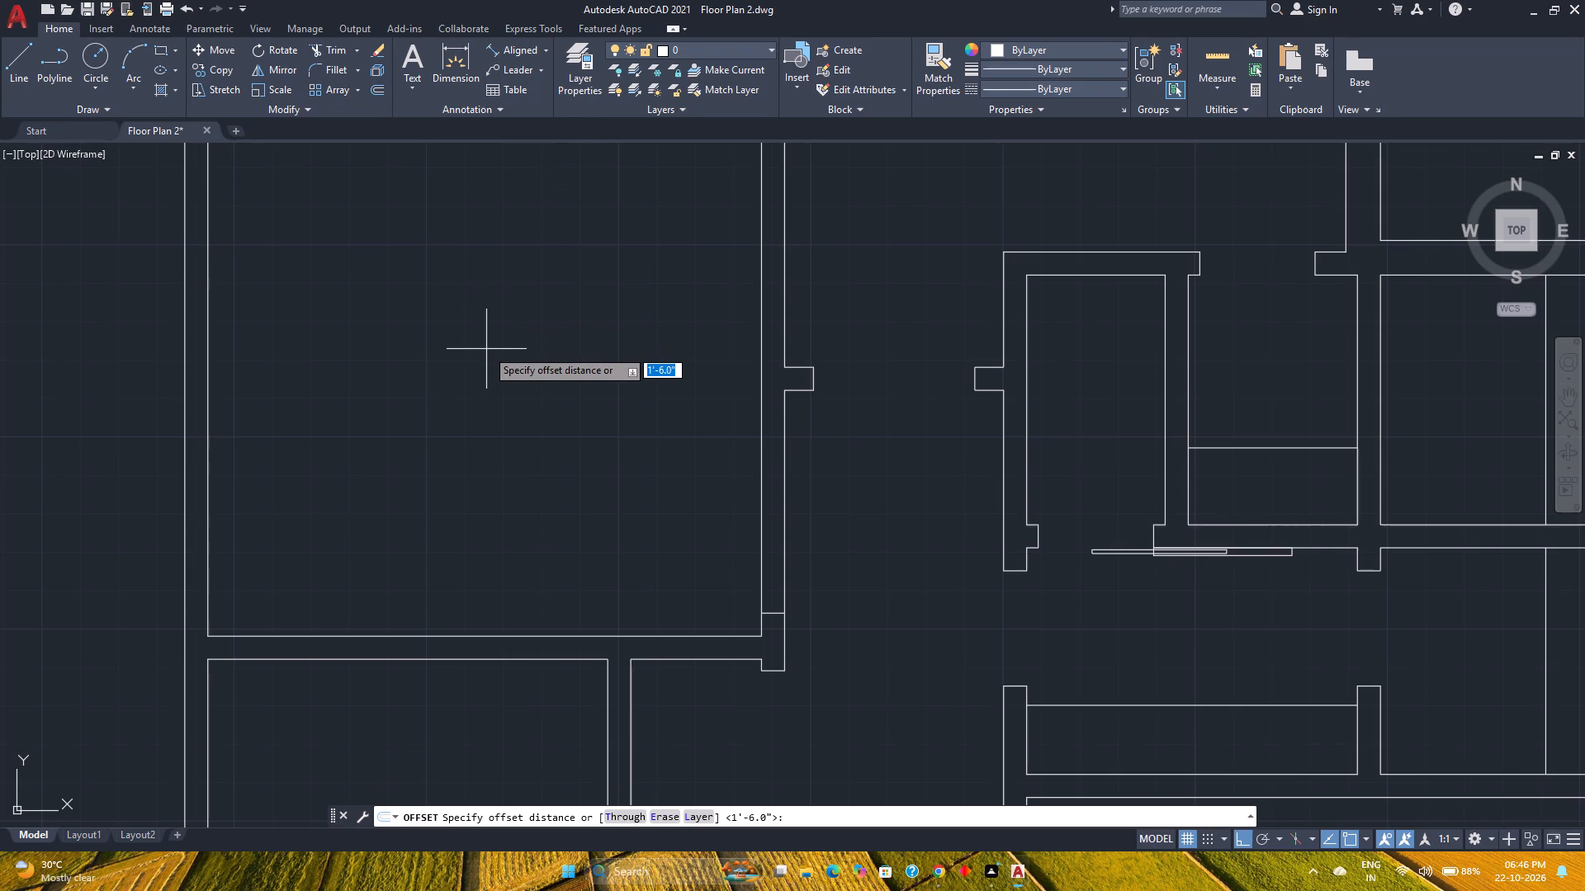
{"action": "key", "text": "3"}
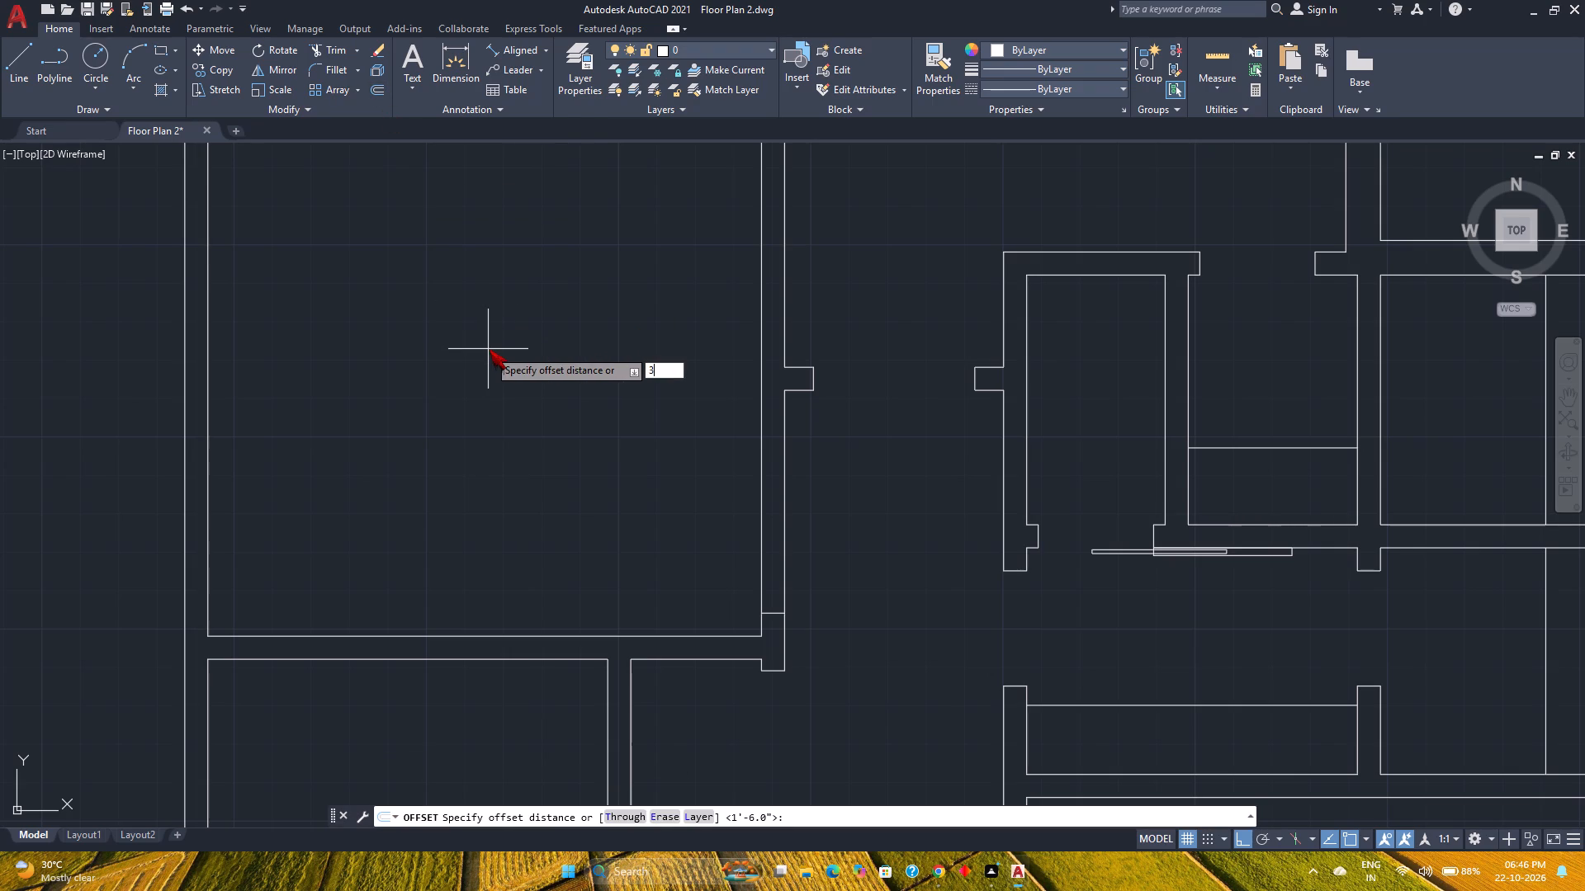
{"action": "key", "text": "apostrophe"}
{"action": "key", "text": "Return"}
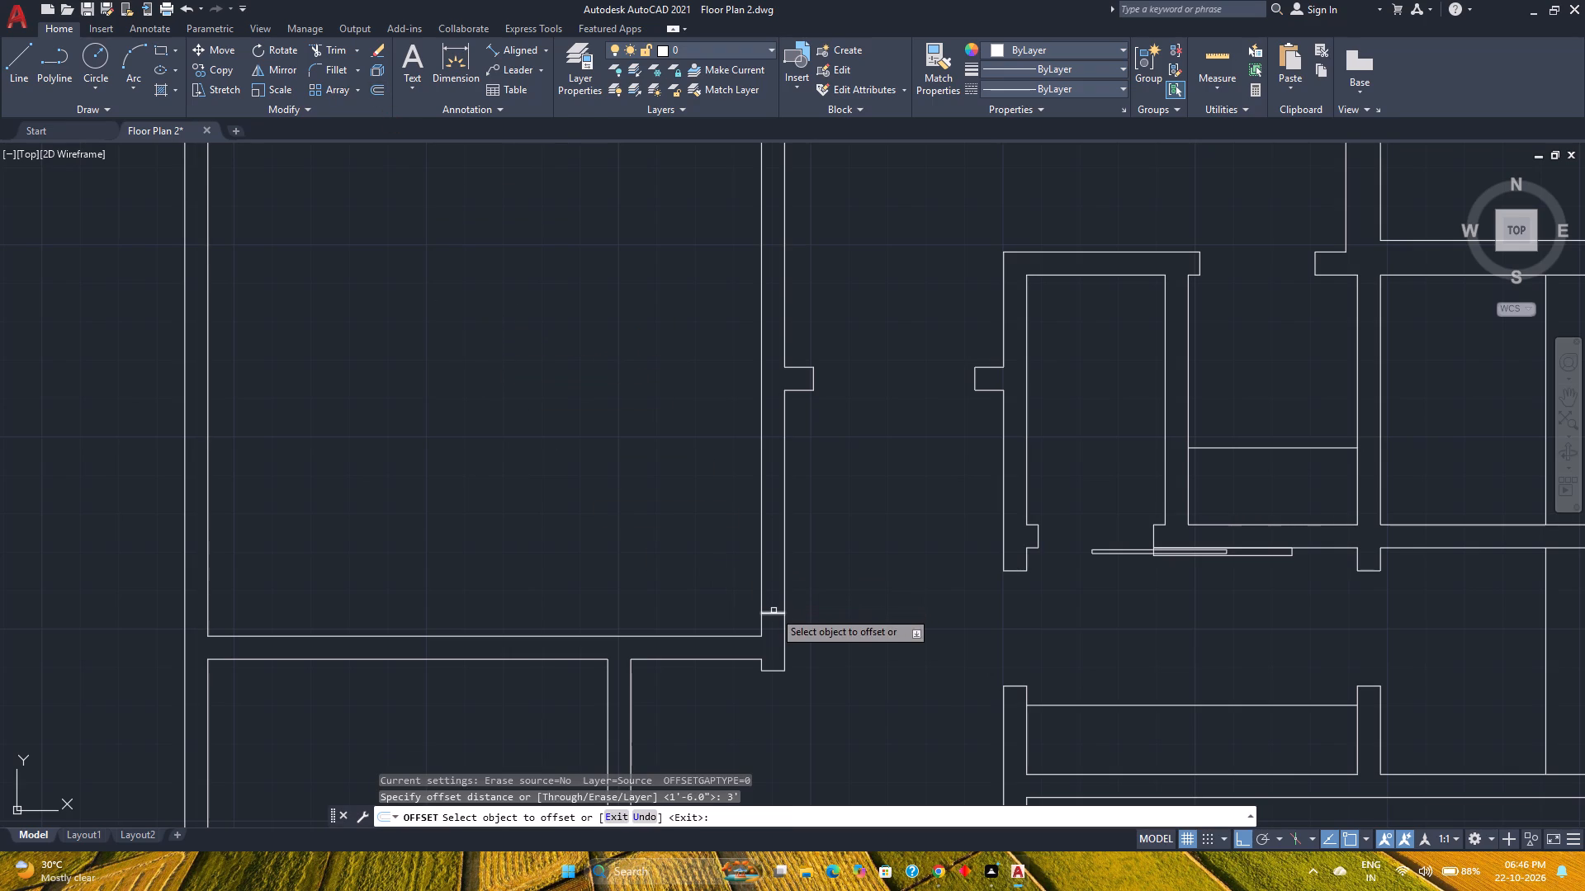
{"action": "left_click", "coordinate": [773, 612]}
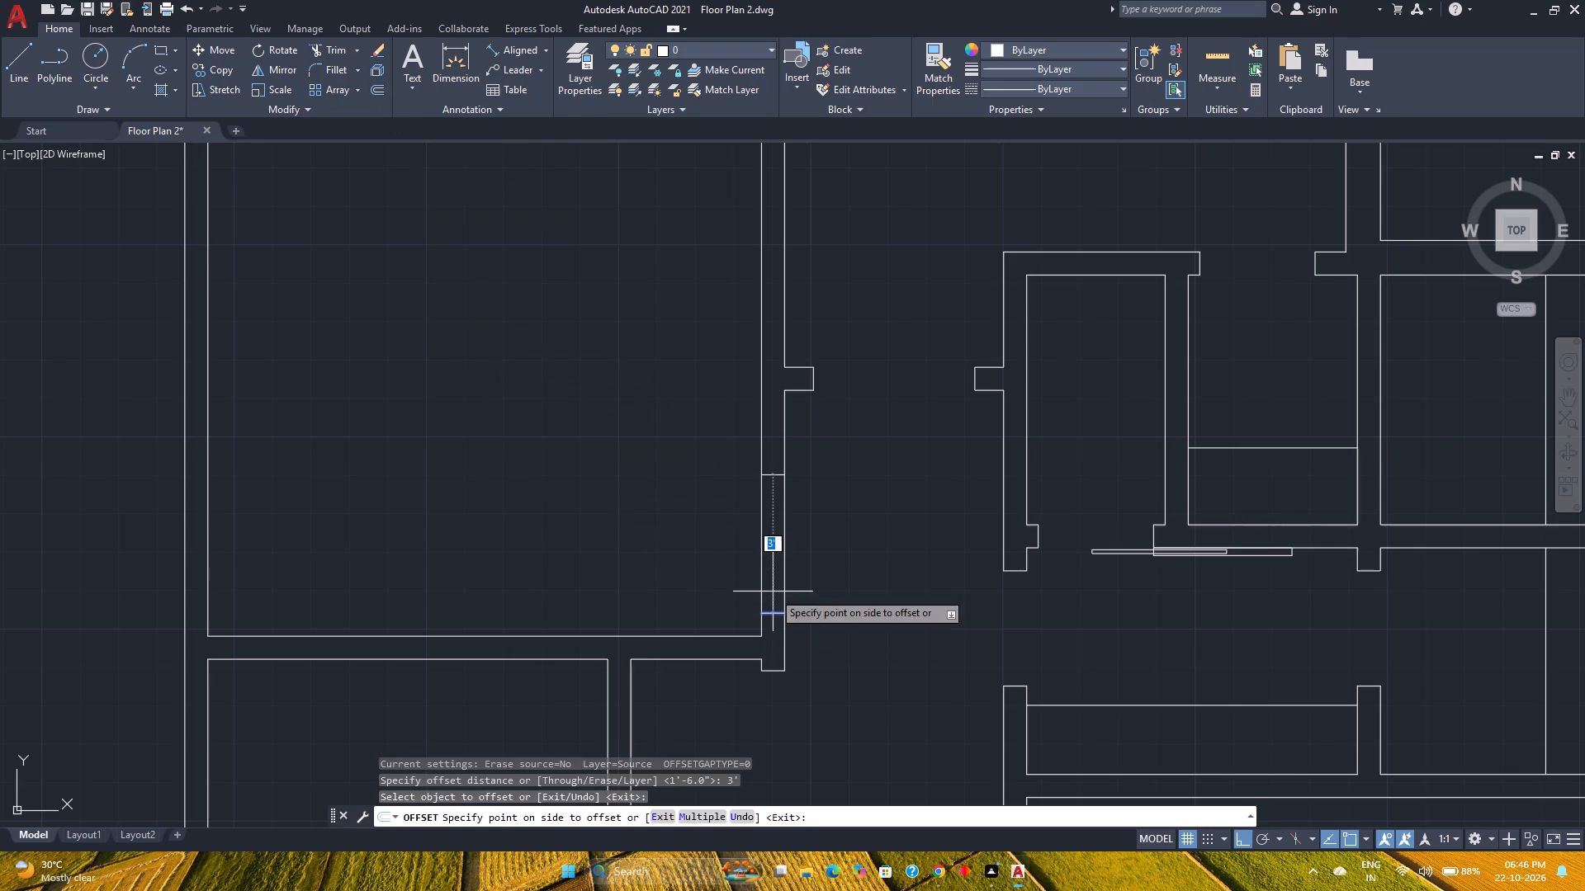
{"action": "left_click", "coordinate": [773, 561]}
{"action": "key", "text": "Escape"}
Trim both faces of the larger room's east wall between the two jamb lines to open the doorway.
{"action": "type", "text": "tr"}
{"action": "key", "text": "Return"}
{"action": "left_click", "coordinate": [802, 551]}
{"action": "left_click", "coordinate": [711, 551]}
{"action": "scroll", "coordinate": [711, 550], "scroll_direction": "down", "scroll_amount": 1}
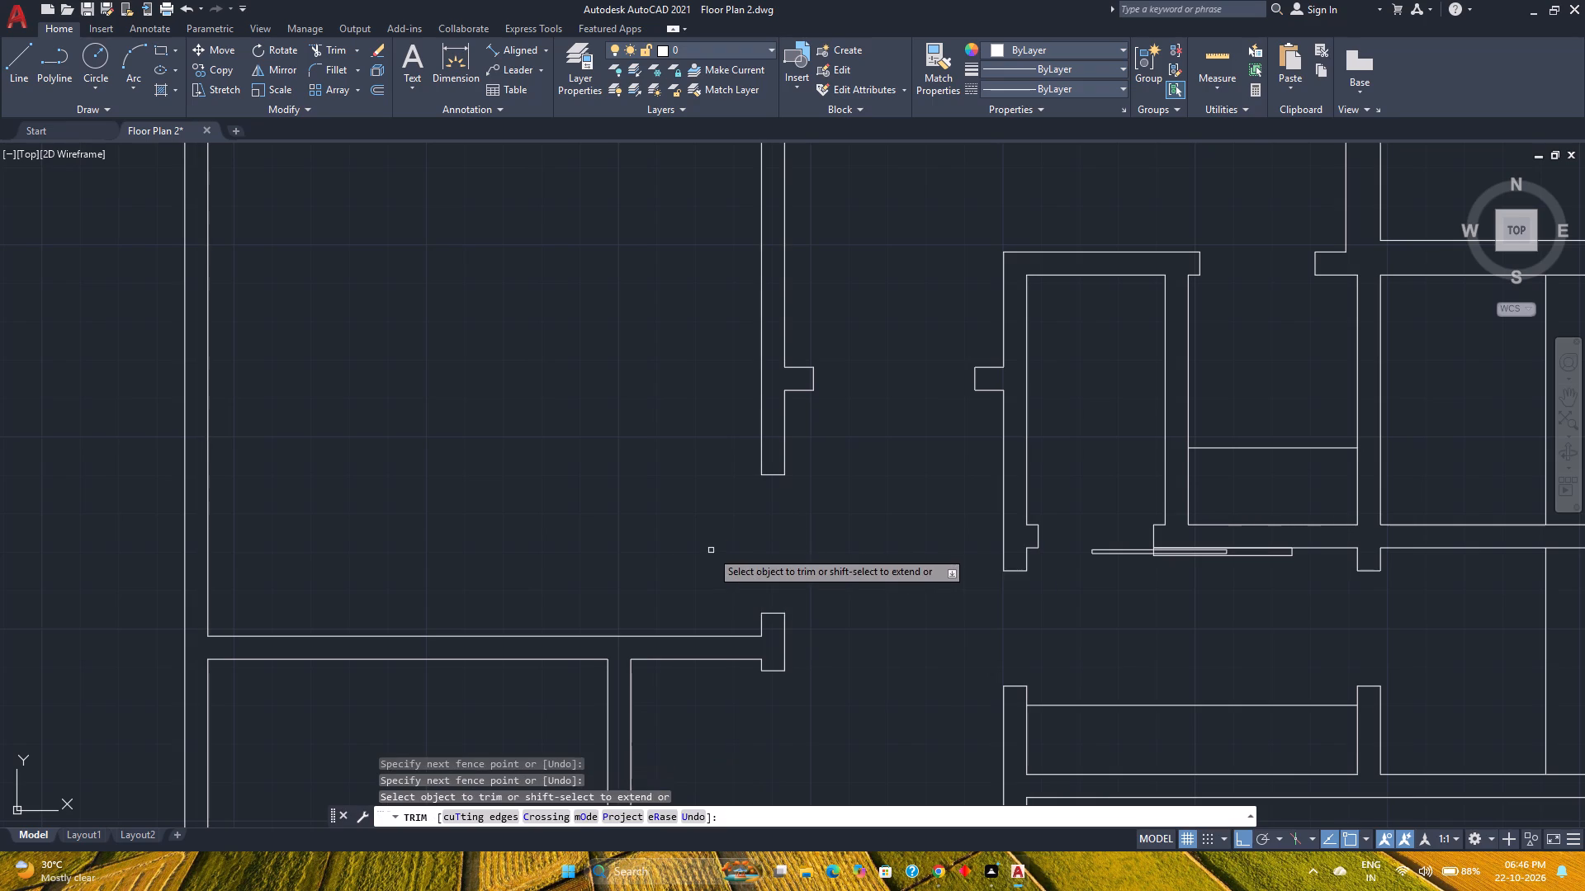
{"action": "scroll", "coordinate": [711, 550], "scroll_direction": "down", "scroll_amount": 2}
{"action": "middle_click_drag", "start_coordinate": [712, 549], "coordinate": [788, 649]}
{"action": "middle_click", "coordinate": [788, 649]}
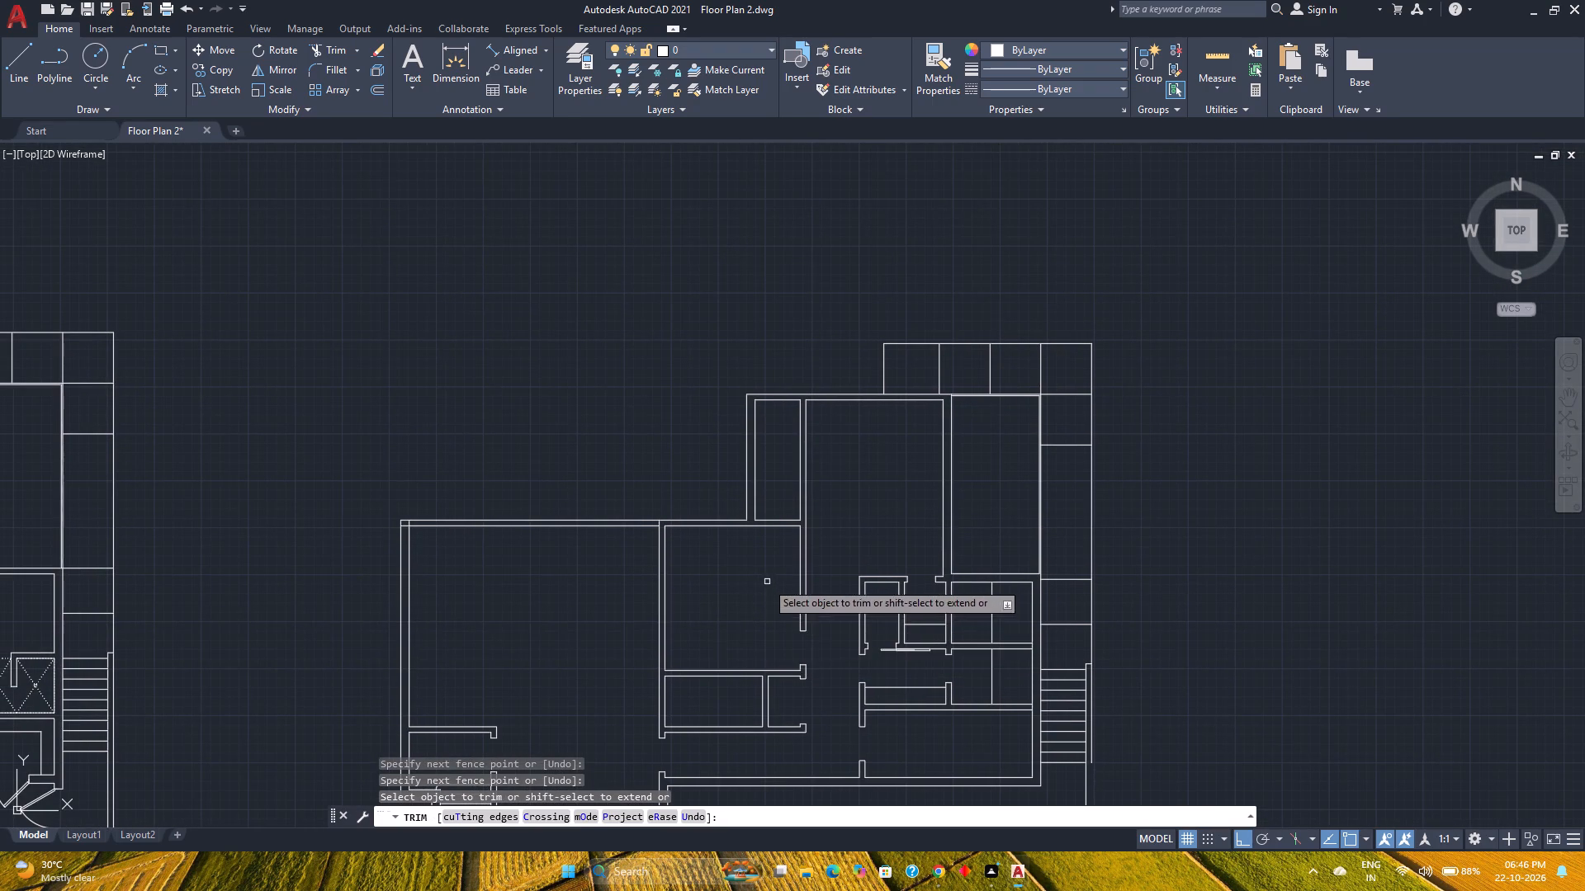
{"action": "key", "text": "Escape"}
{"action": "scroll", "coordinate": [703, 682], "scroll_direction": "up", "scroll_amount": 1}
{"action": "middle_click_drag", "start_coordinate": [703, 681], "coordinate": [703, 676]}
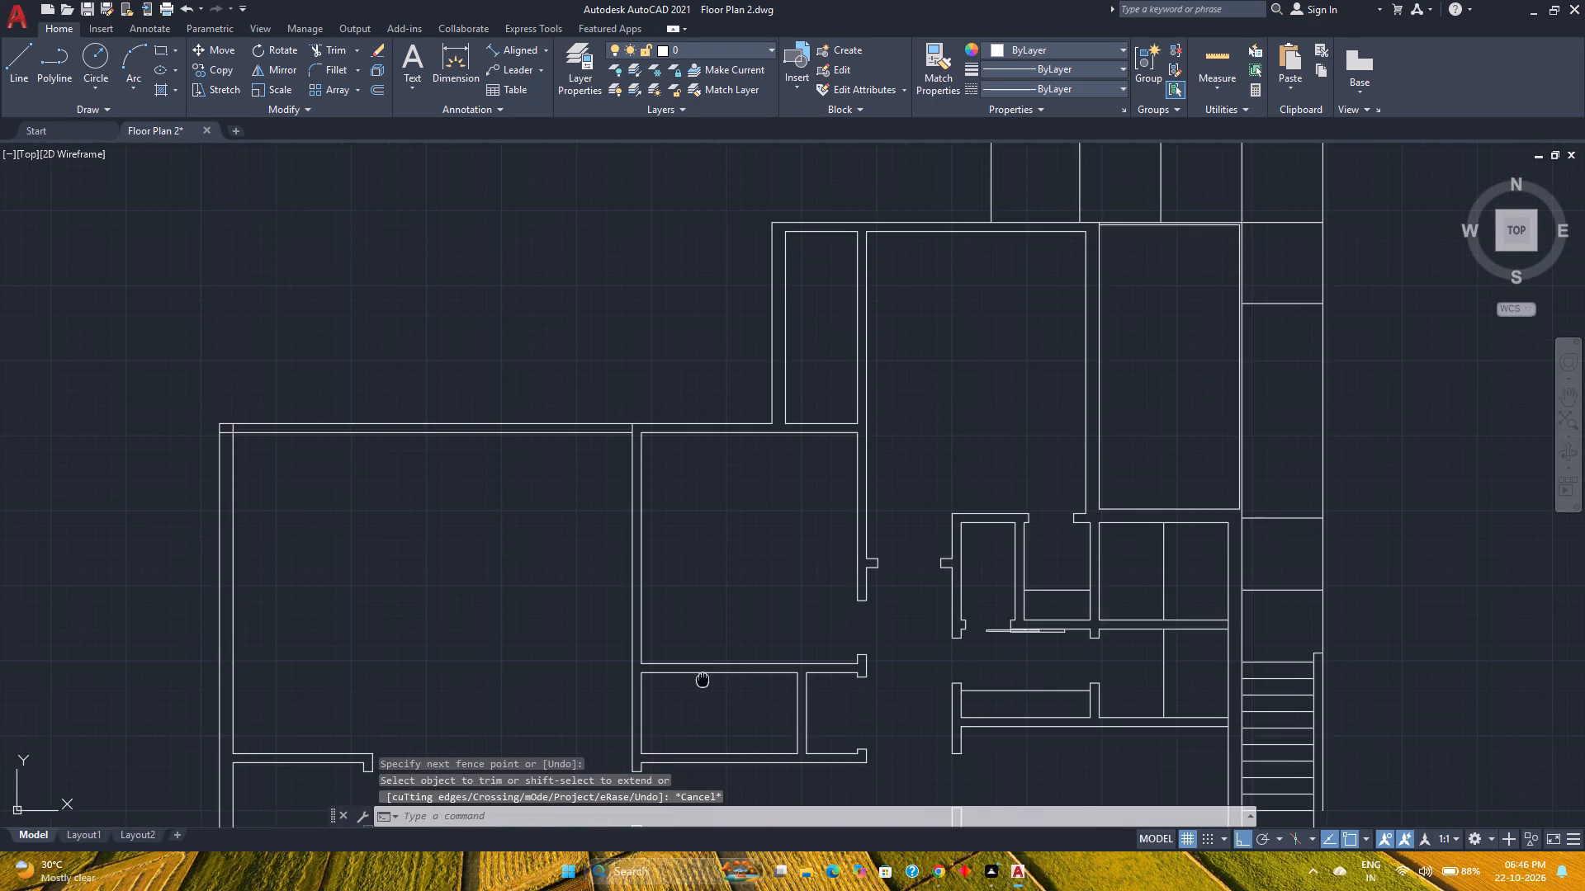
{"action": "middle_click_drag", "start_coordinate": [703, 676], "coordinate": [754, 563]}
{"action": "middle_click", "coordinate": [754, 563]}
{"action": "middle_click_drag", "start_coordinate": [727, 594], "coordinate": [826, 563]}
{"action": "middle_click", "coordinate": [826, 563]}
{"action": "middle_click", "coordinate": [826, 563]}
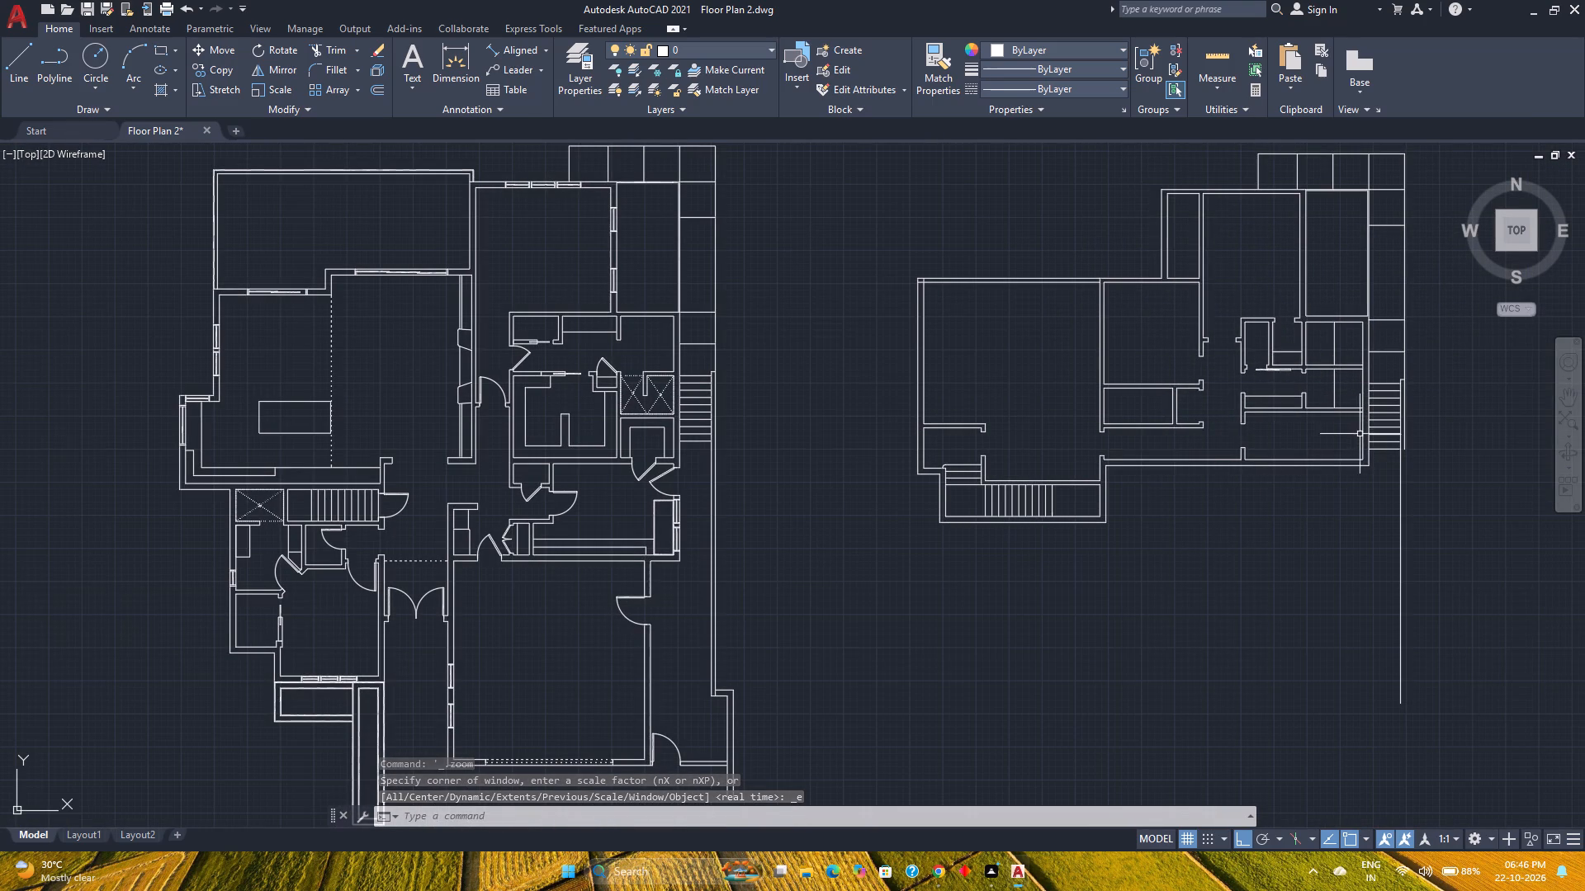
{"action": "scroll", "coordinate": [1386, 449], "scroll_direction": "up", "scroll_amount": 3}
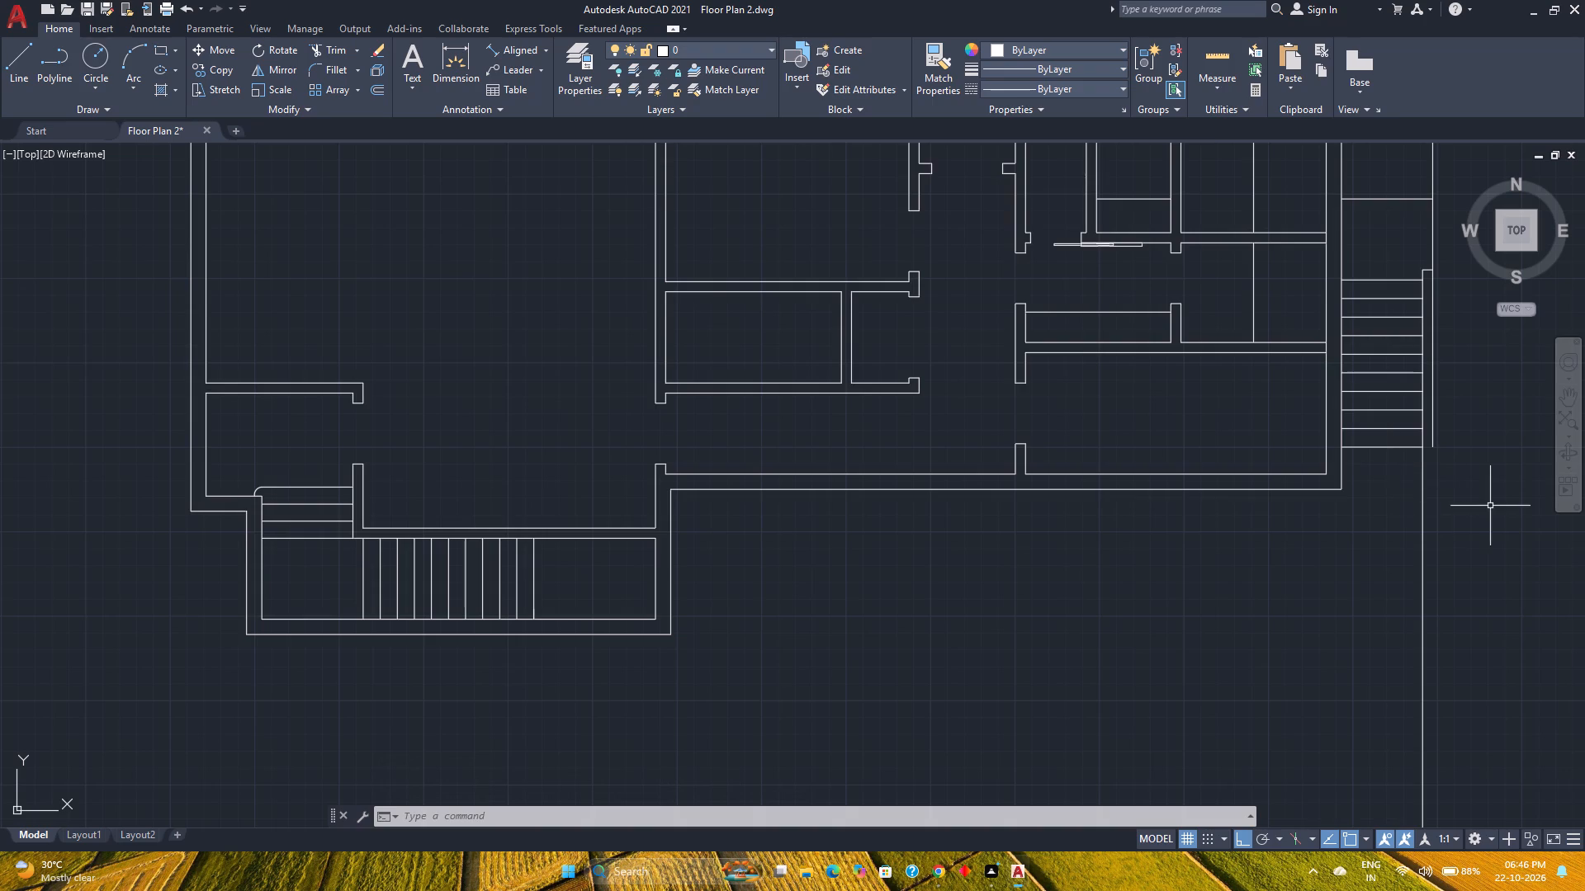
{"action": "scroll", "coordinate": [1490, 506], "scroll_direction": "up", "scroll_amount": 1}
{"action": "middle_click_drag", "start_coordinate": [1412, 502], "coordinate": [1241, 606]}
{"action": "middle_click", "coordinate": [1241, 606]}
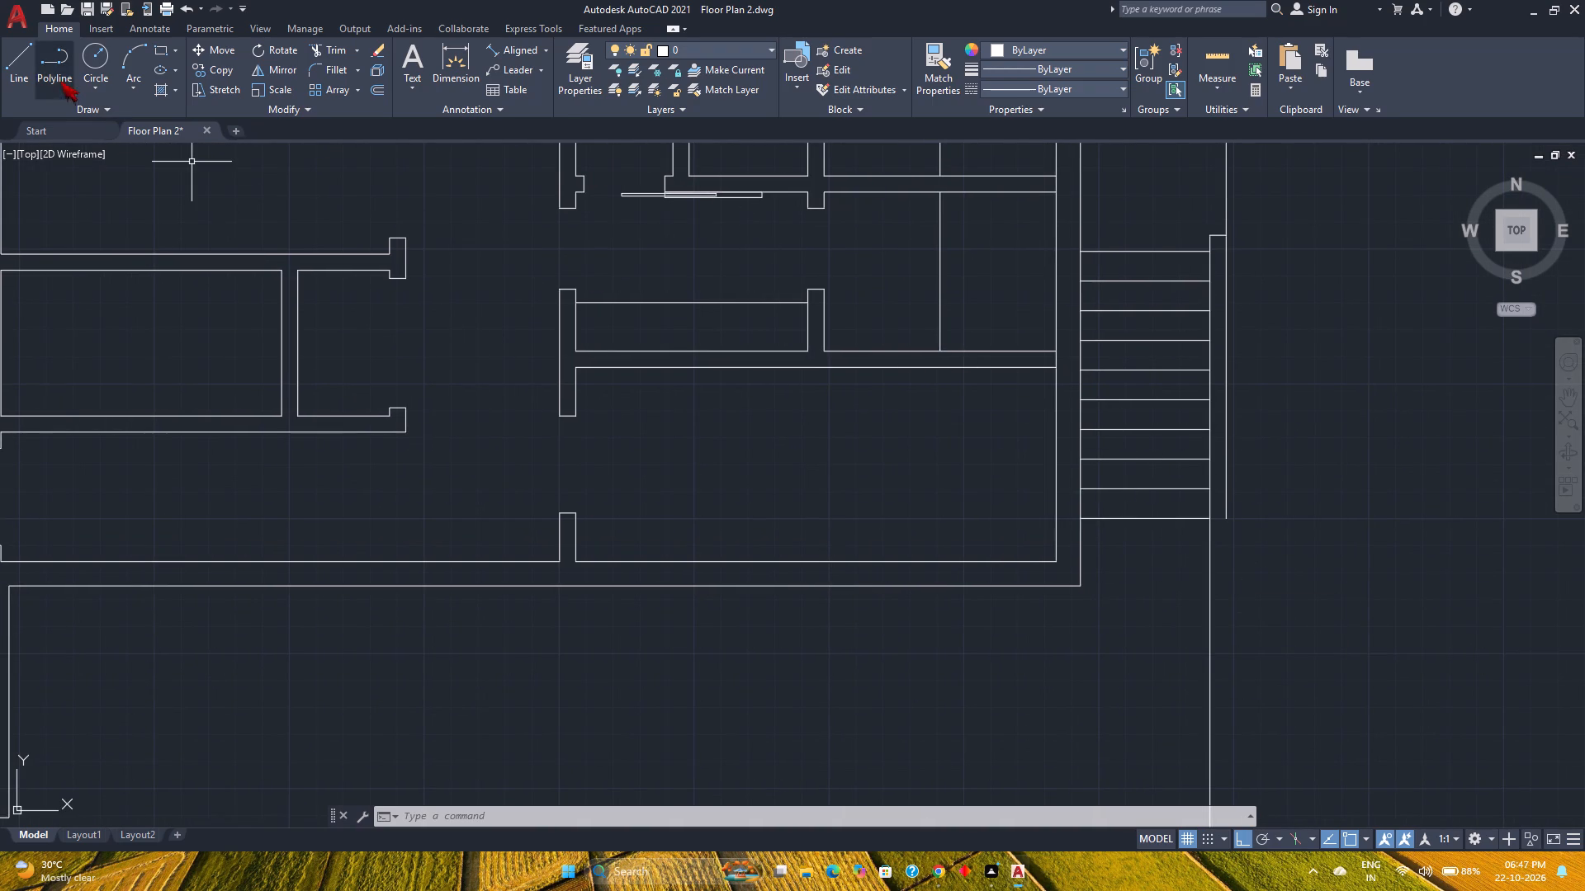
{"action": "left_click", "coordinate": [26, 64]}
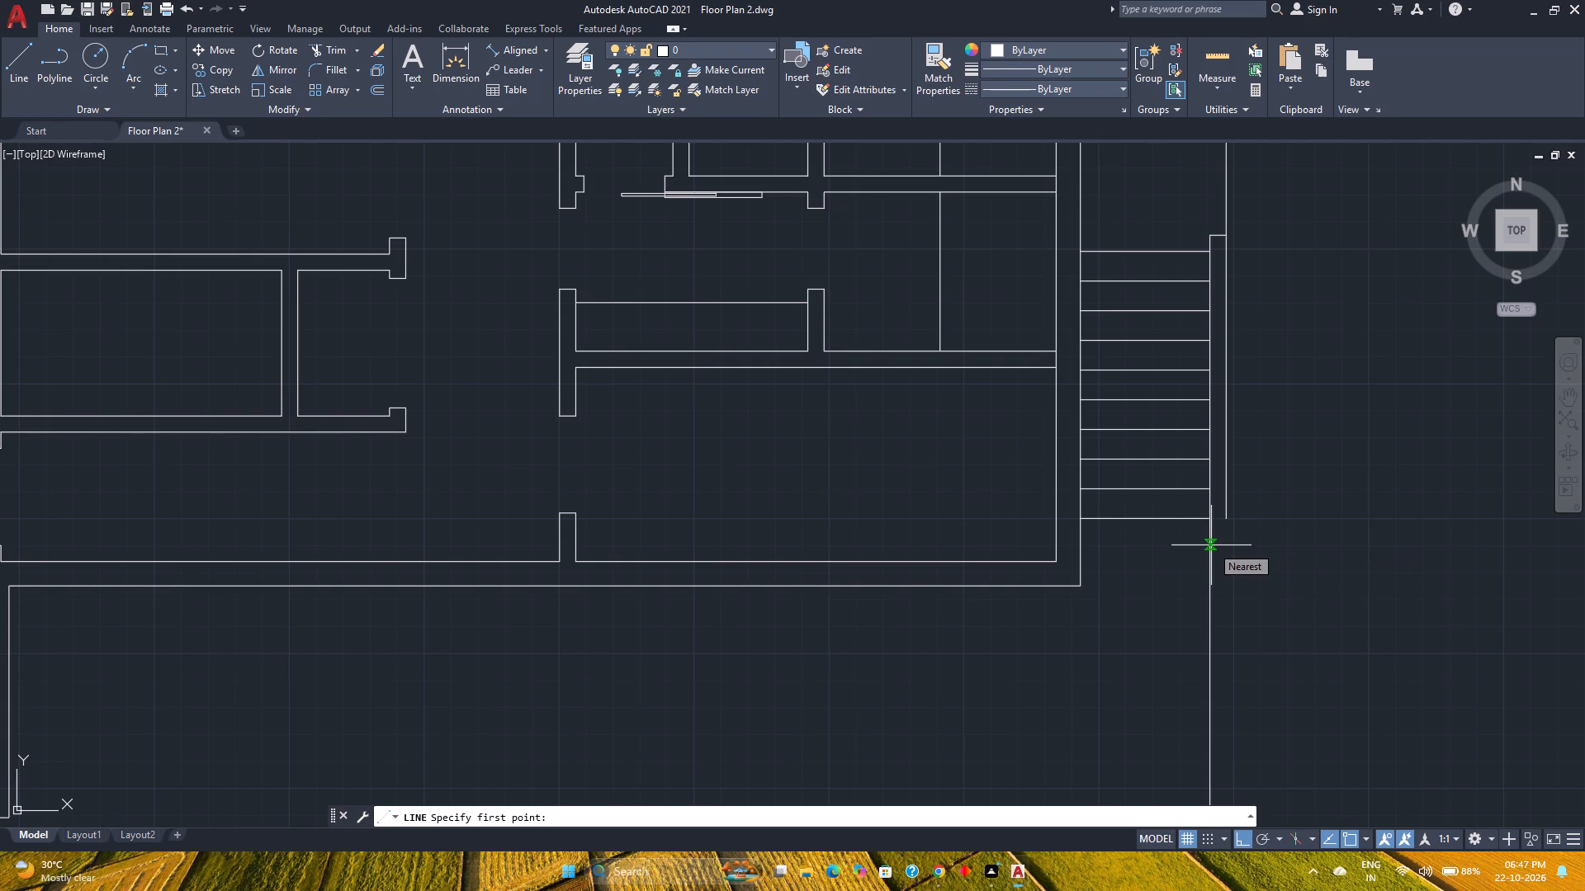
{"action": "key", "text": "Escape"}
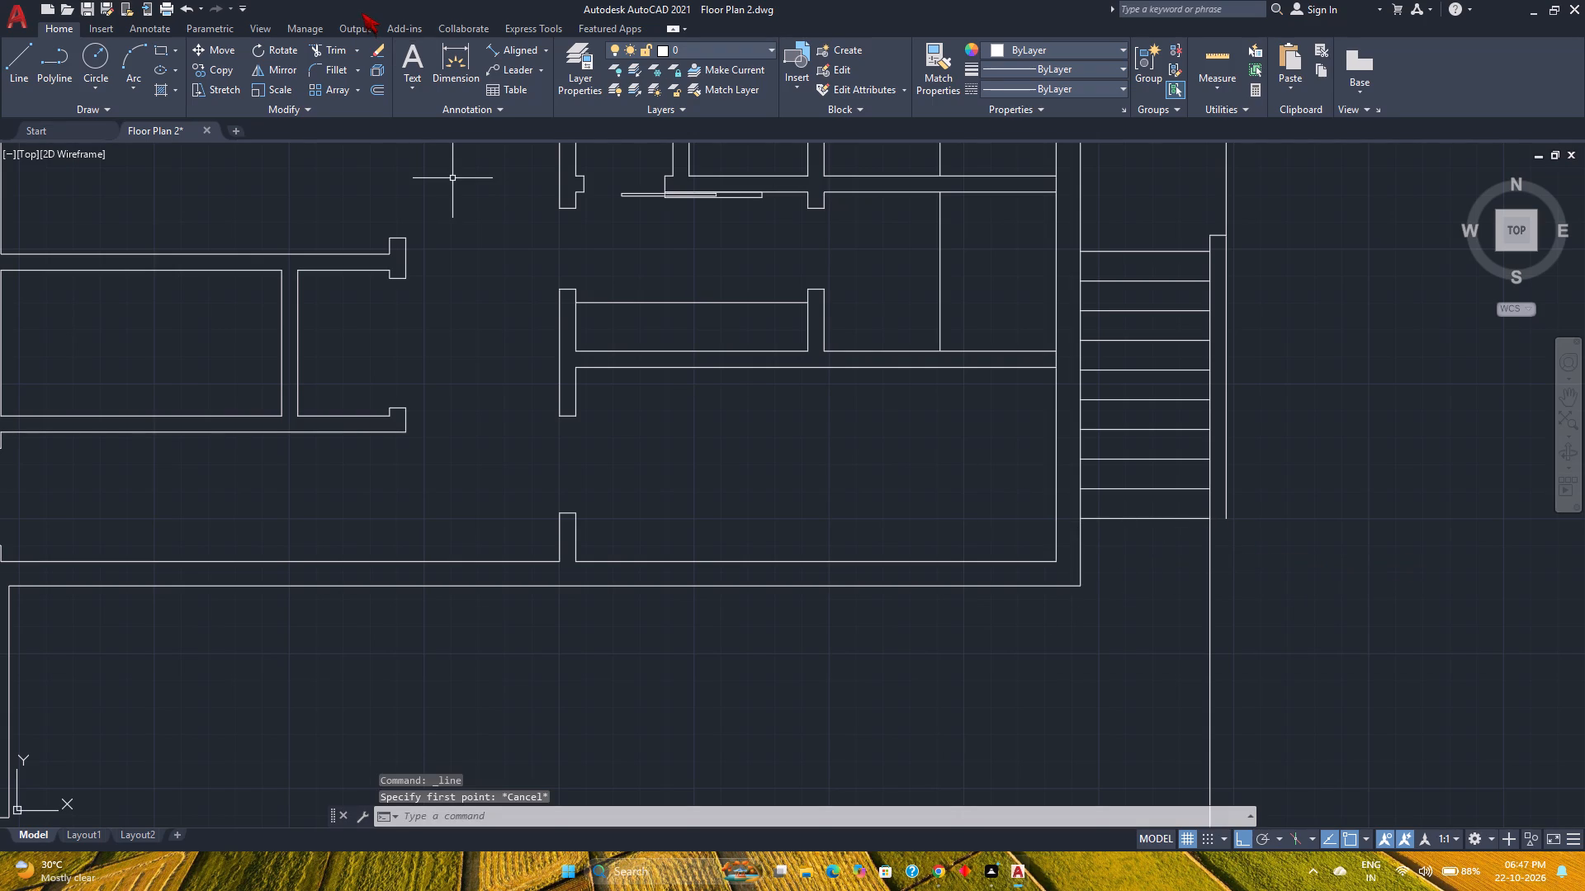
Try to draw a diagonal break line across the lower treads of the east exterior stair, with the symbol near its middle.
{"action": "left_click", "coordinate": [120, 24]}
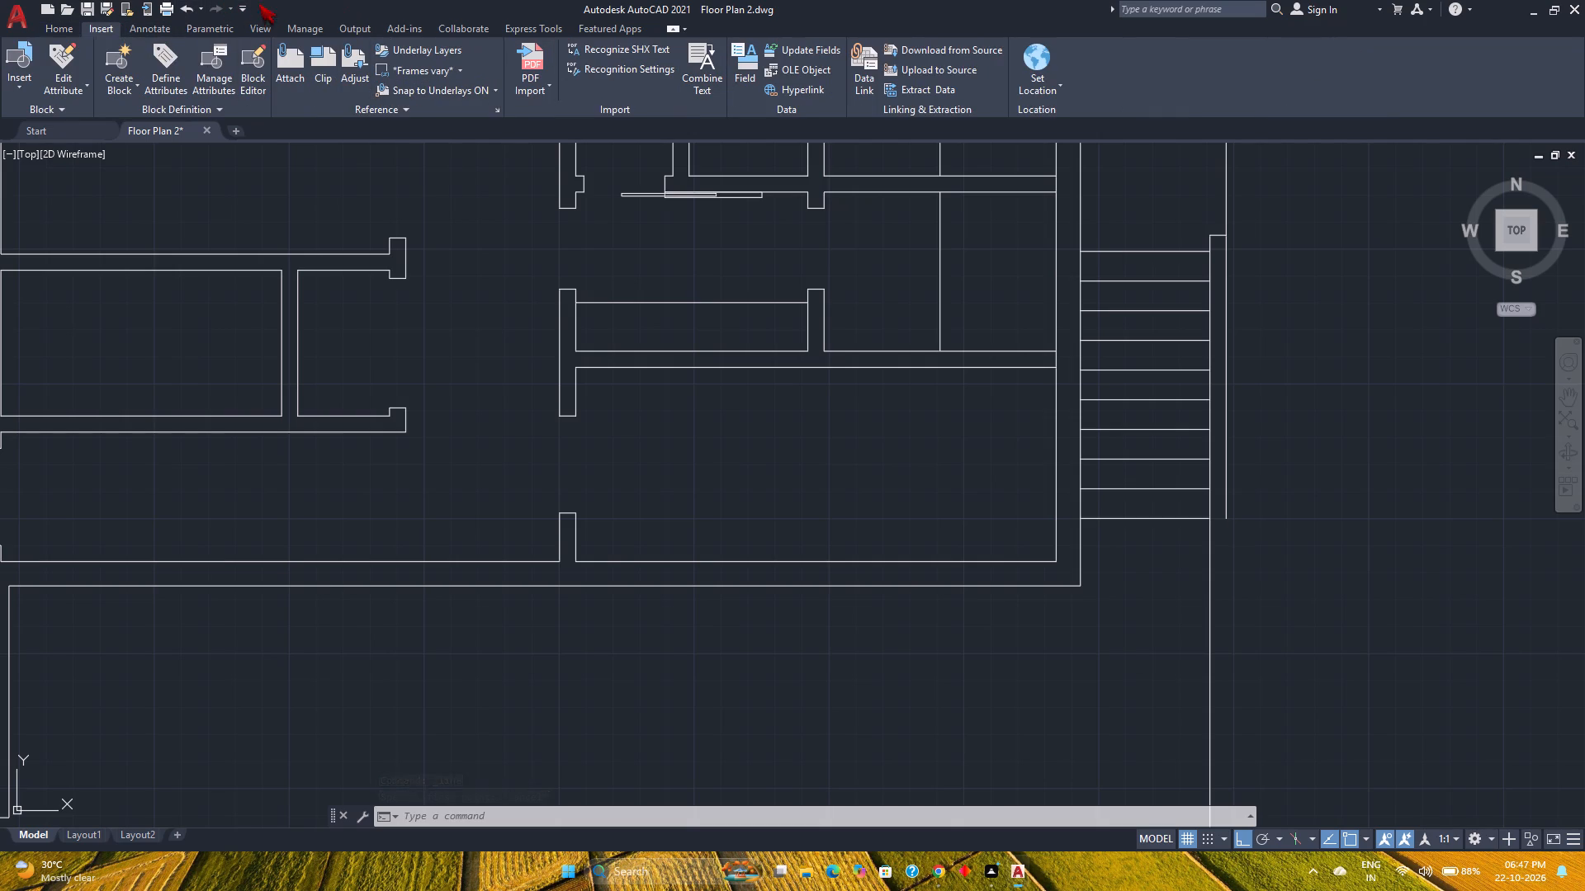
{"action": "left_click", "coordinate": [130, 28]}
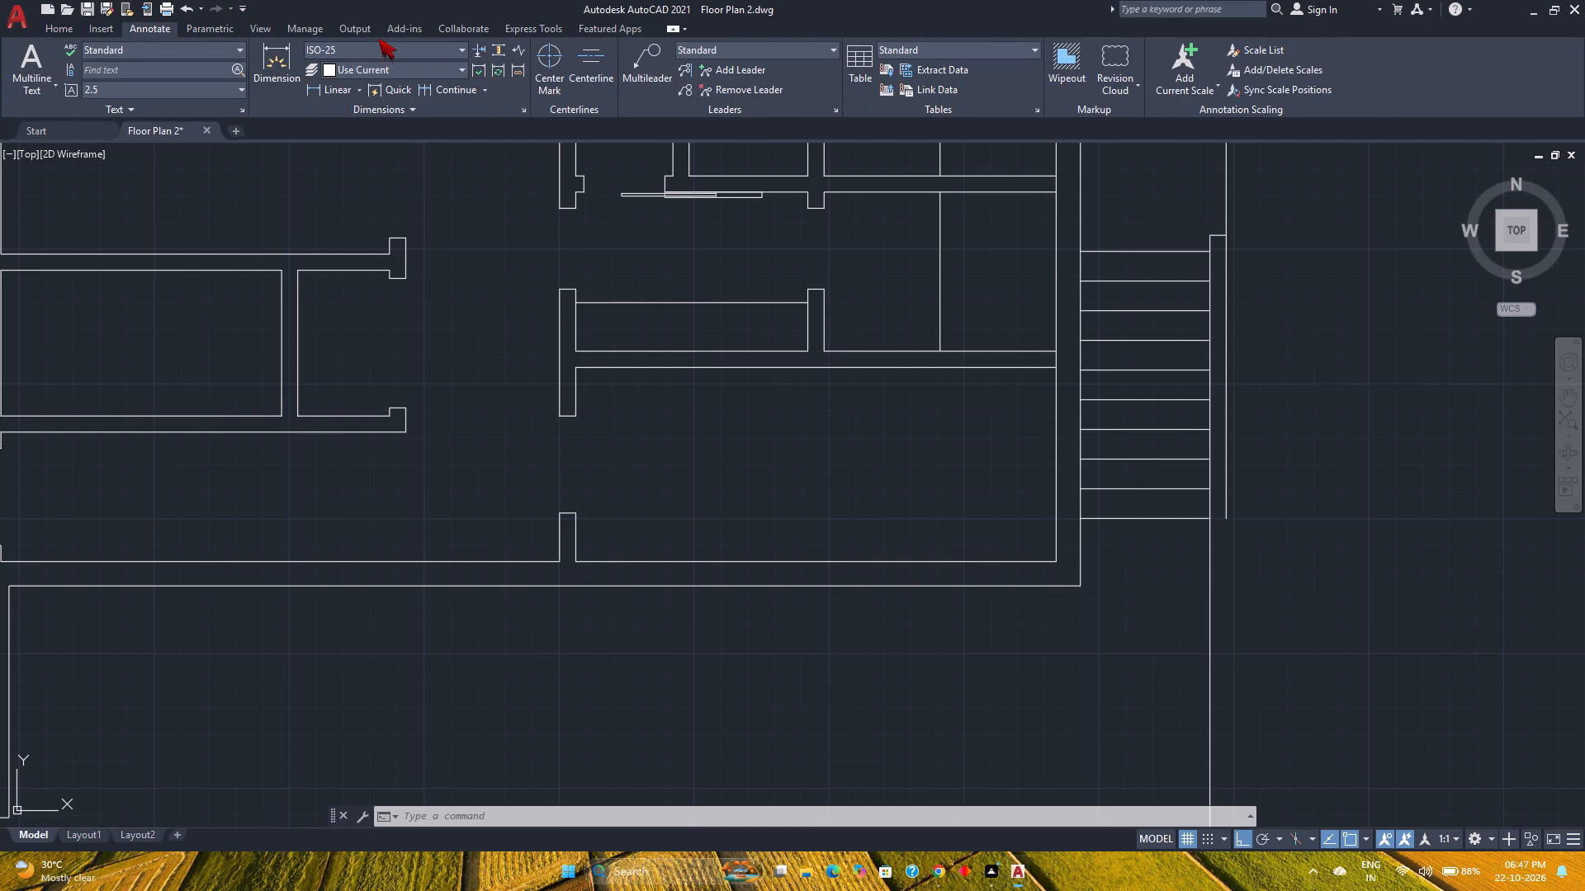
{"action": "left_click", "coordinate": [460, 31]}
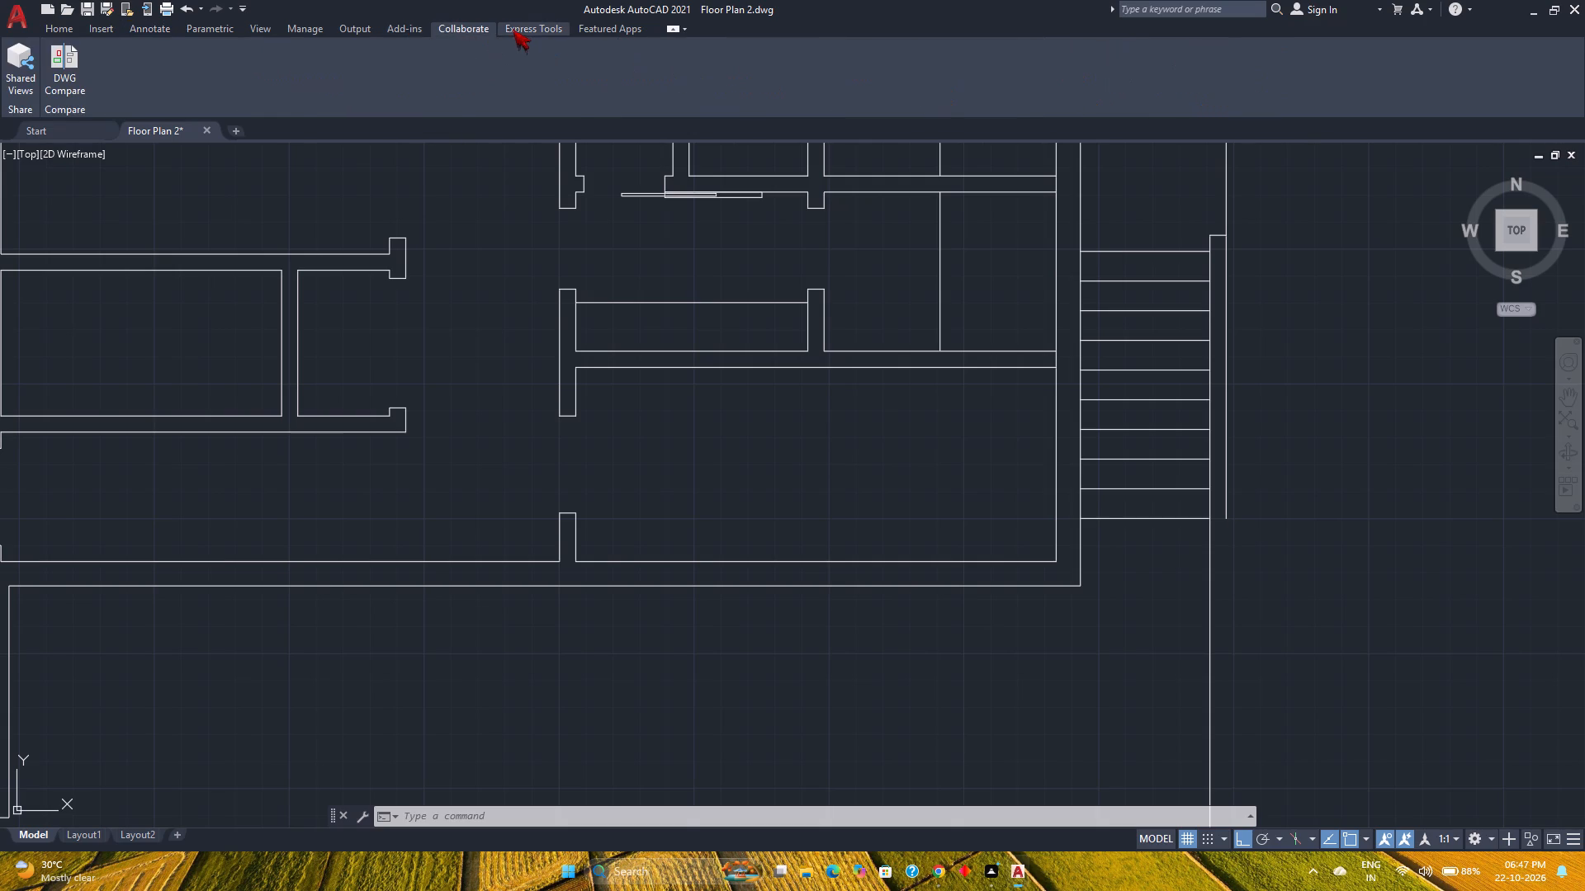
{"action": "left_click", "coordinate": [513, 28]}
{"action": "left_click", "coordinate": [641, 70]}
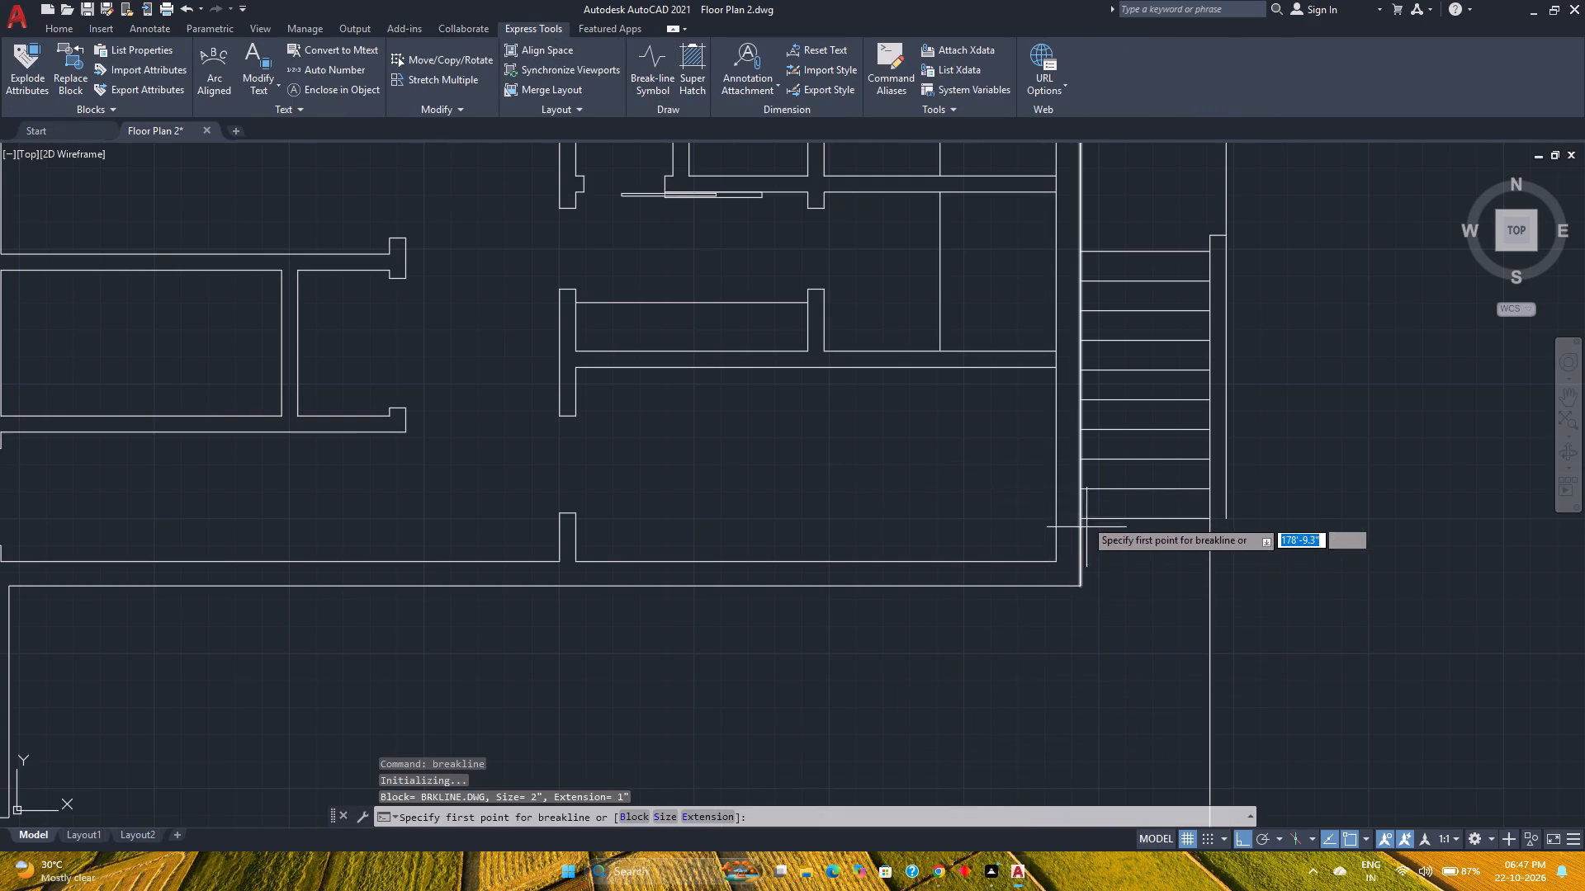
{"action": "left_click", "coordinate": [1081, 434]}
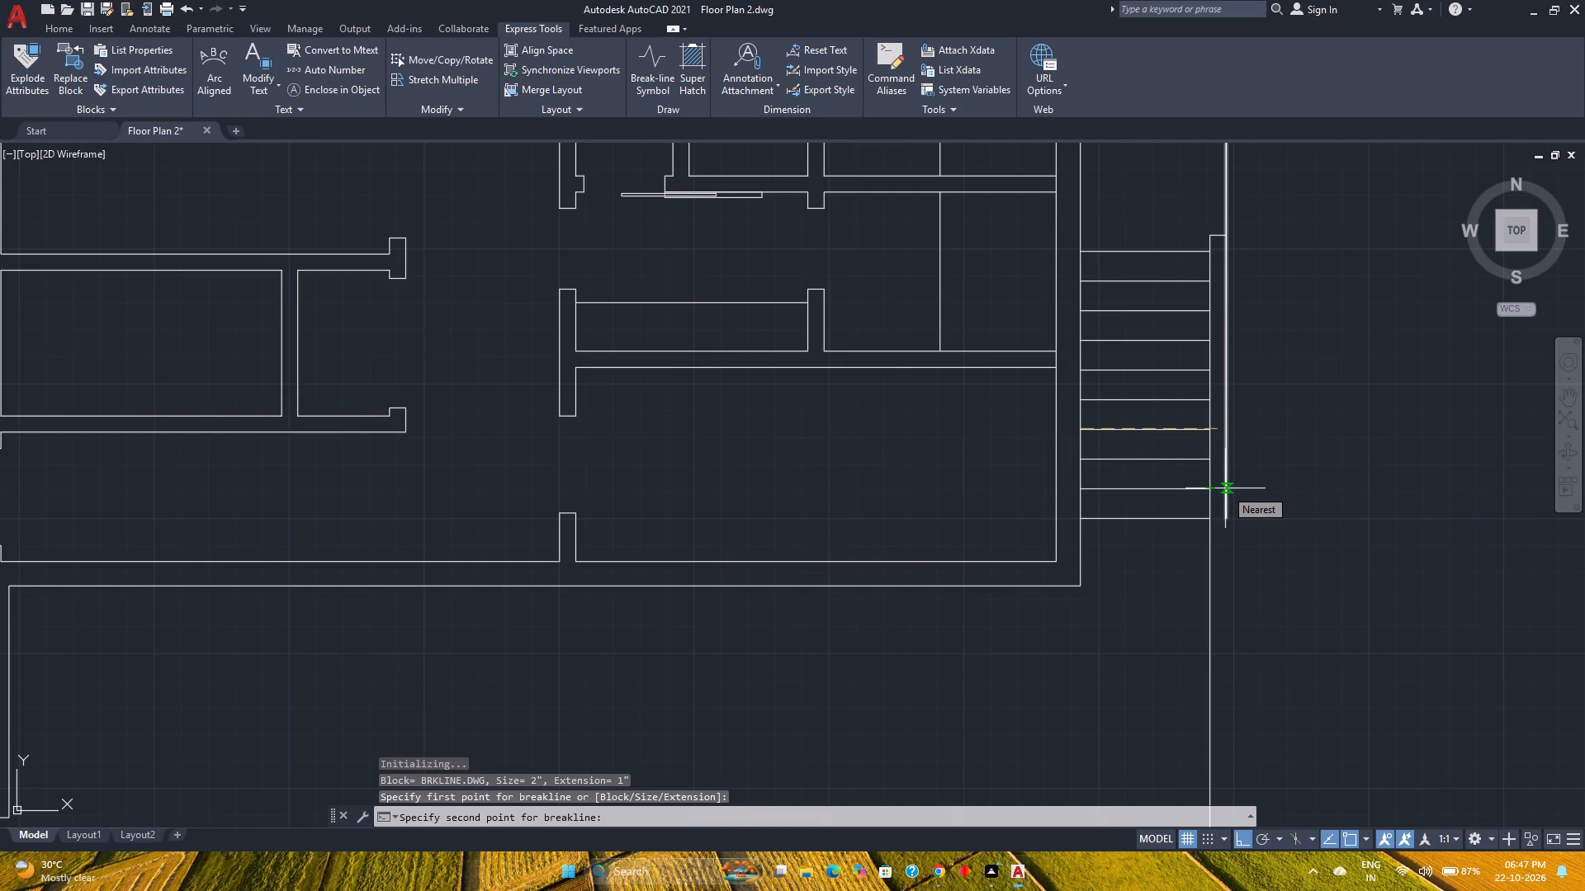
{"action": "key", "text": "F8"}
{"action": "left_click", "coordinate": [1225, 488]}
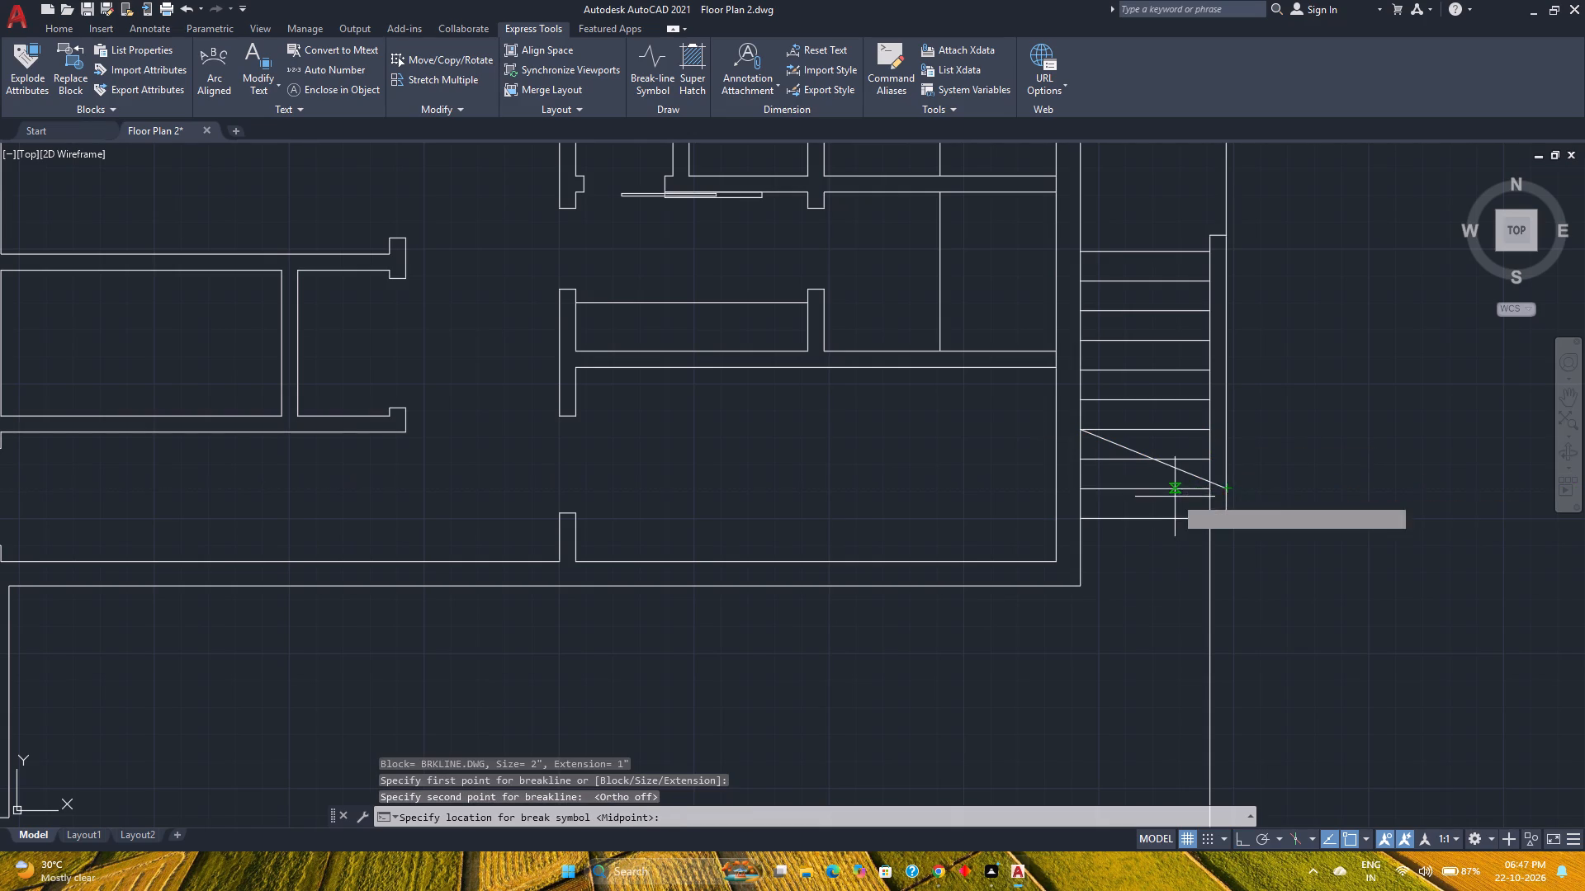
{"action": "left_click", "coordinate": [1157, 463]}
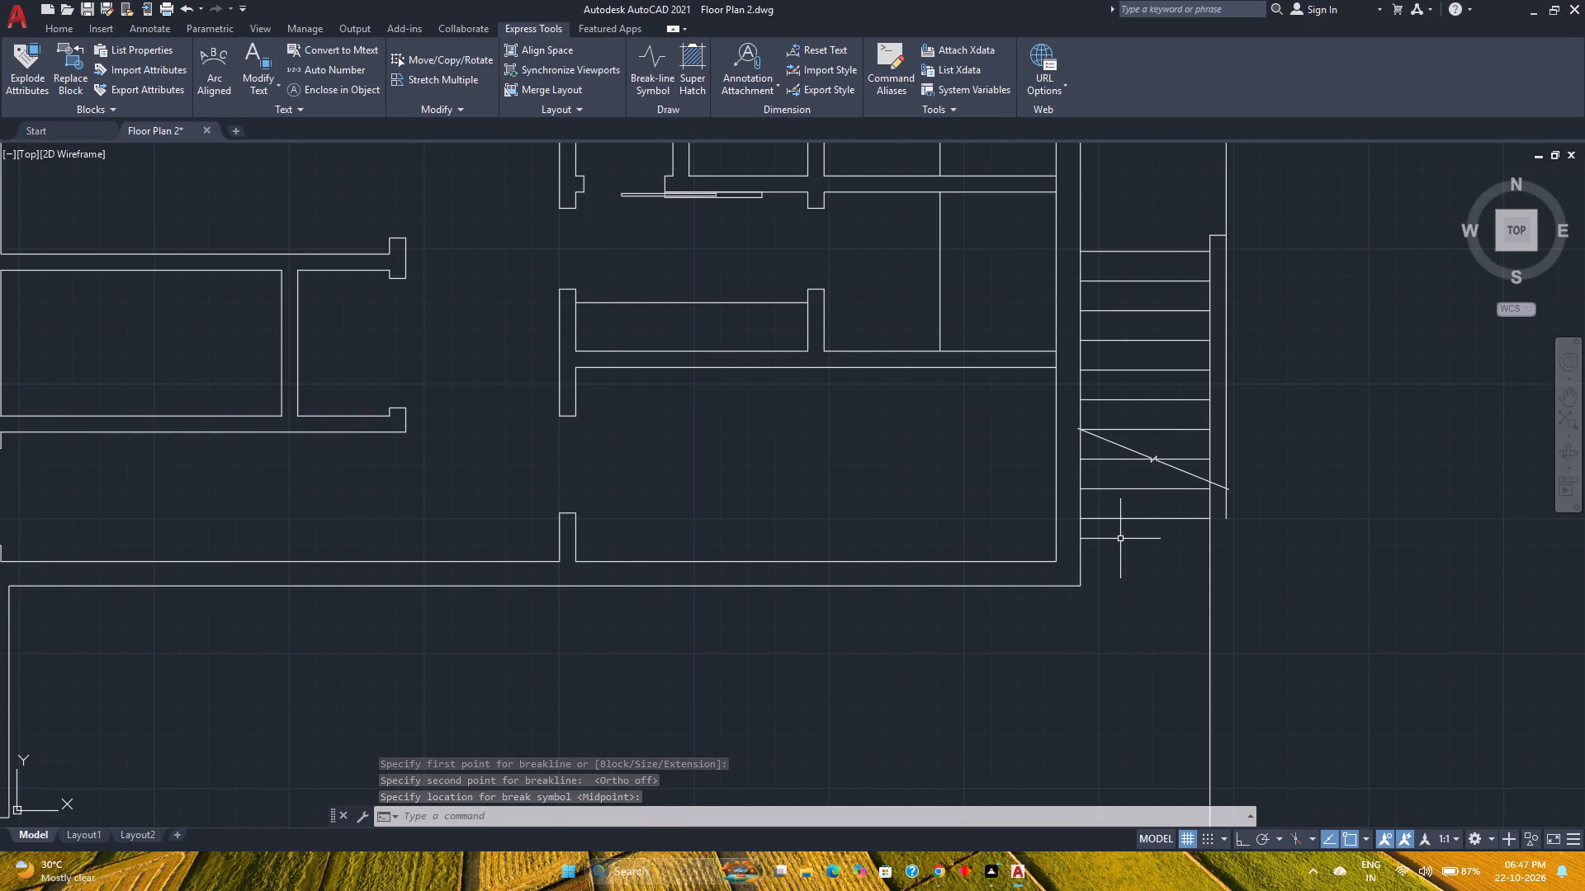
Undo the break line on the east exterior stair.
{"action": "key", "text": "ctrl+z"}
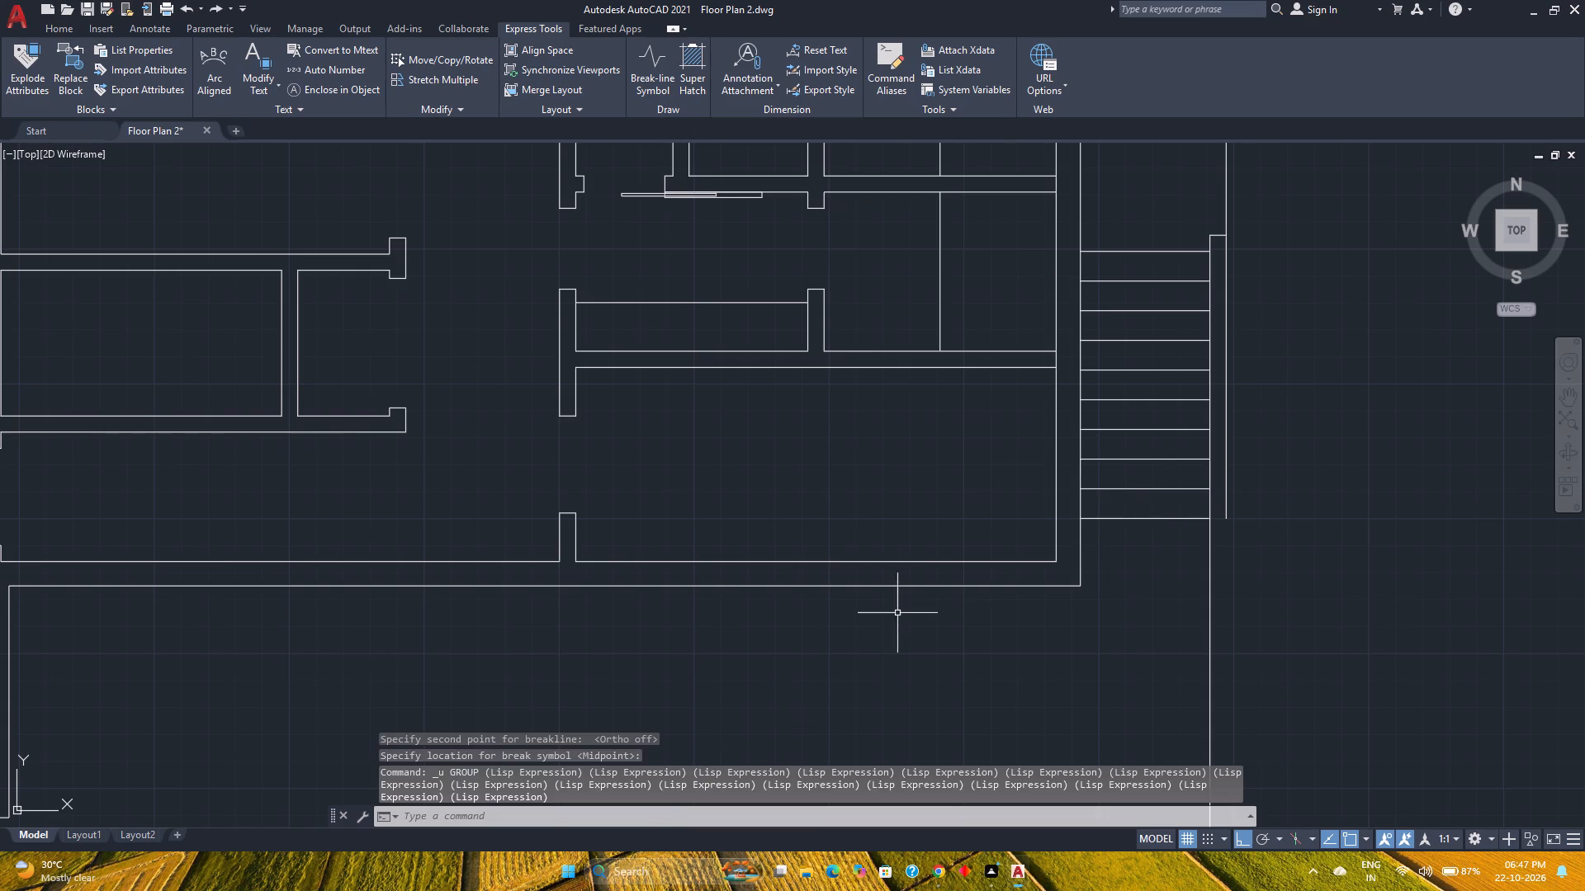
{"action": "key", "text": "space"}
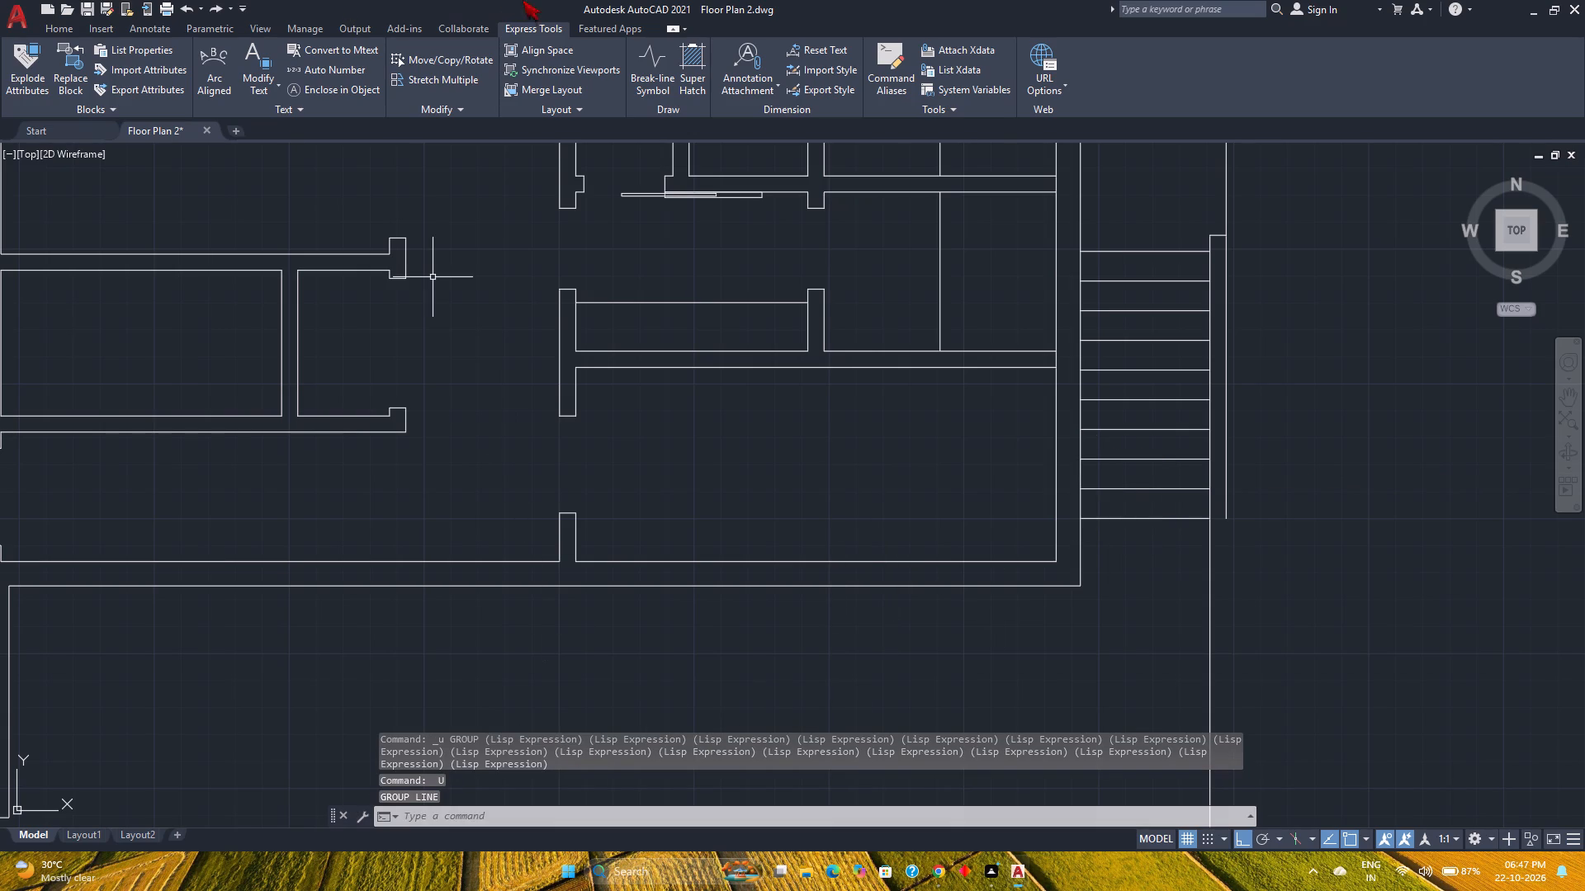
Draw a break line with a 9" symbol from the third-lowest tread's west end to the outer side line's south end.
{"action": "left_click", "coordinate": [665, 61]}
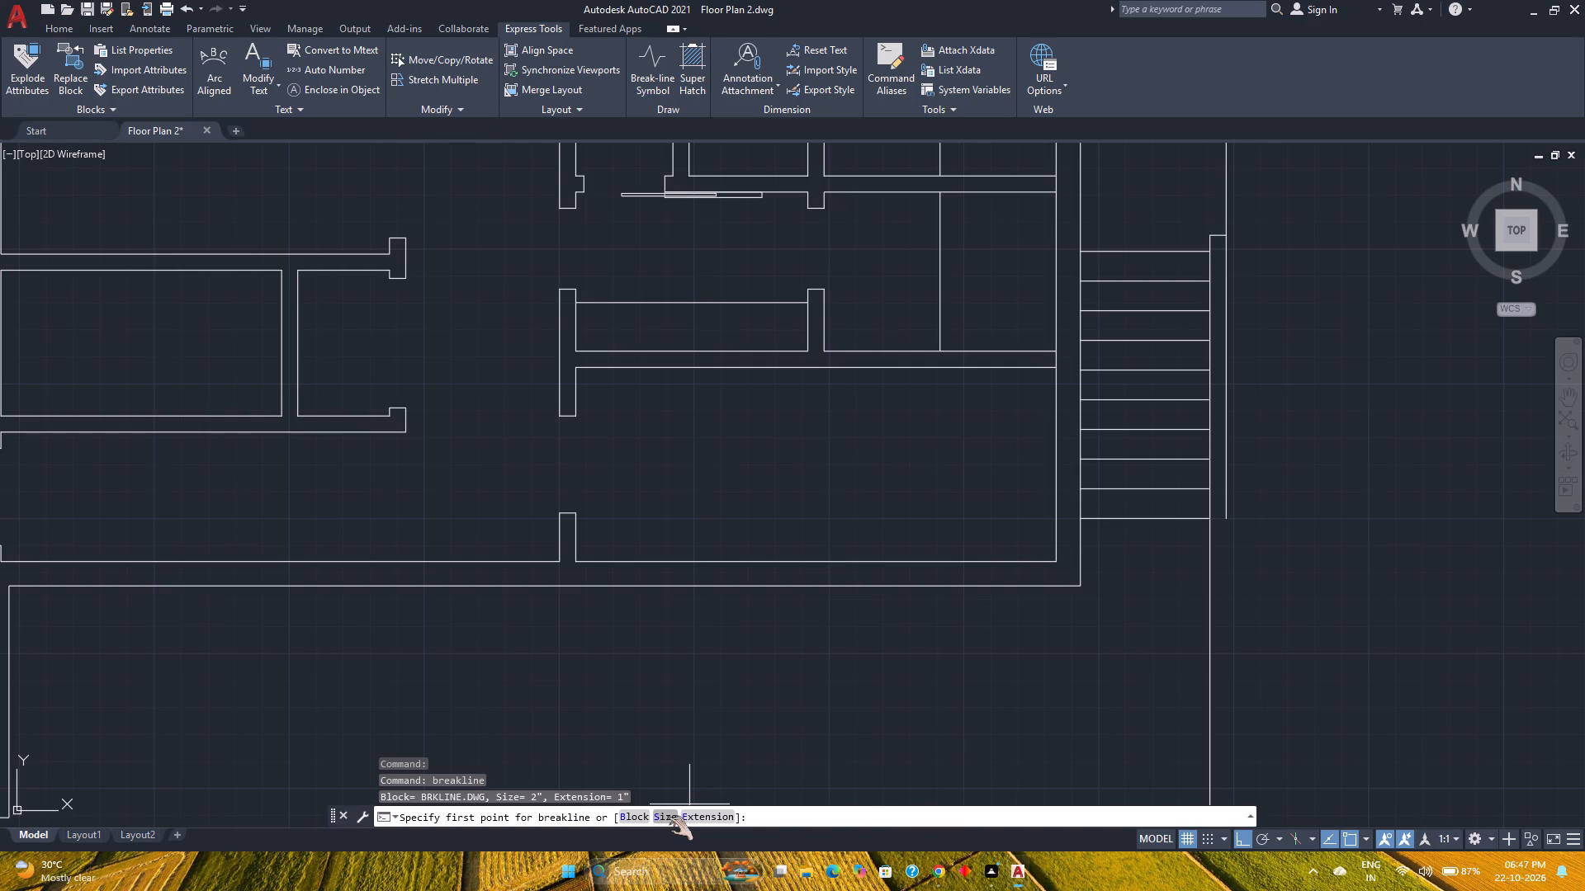
{"action": "left_click", "coordinate": [664, 818]}
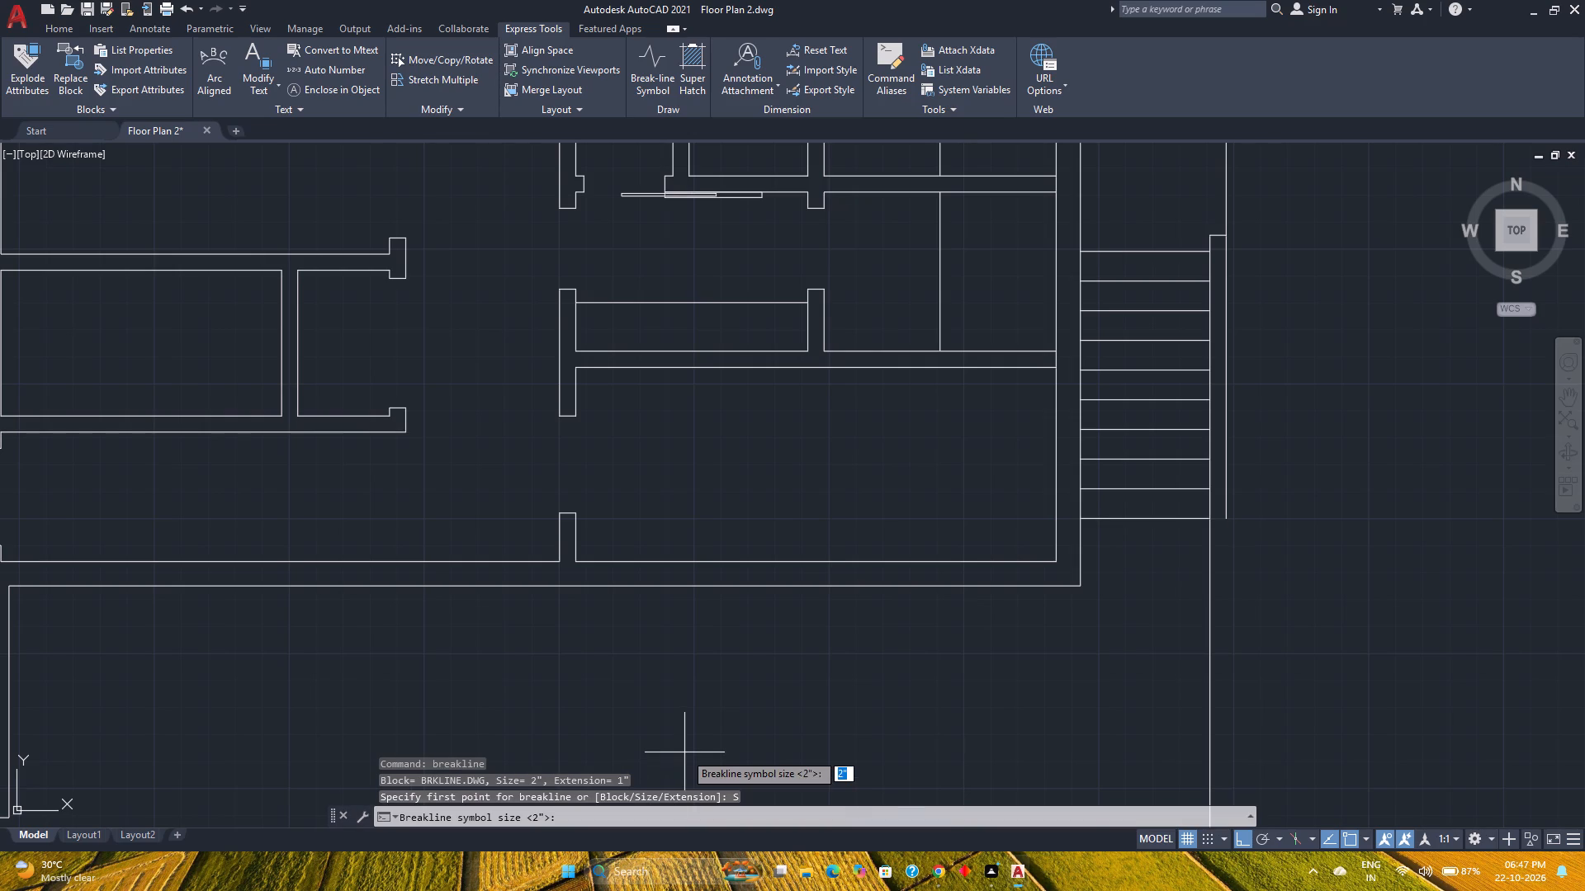
{"action": "key", "text": "9"}
{"action": "key", "text": "shift+quotedbl"}
{"action": "key", "text": "Return"}
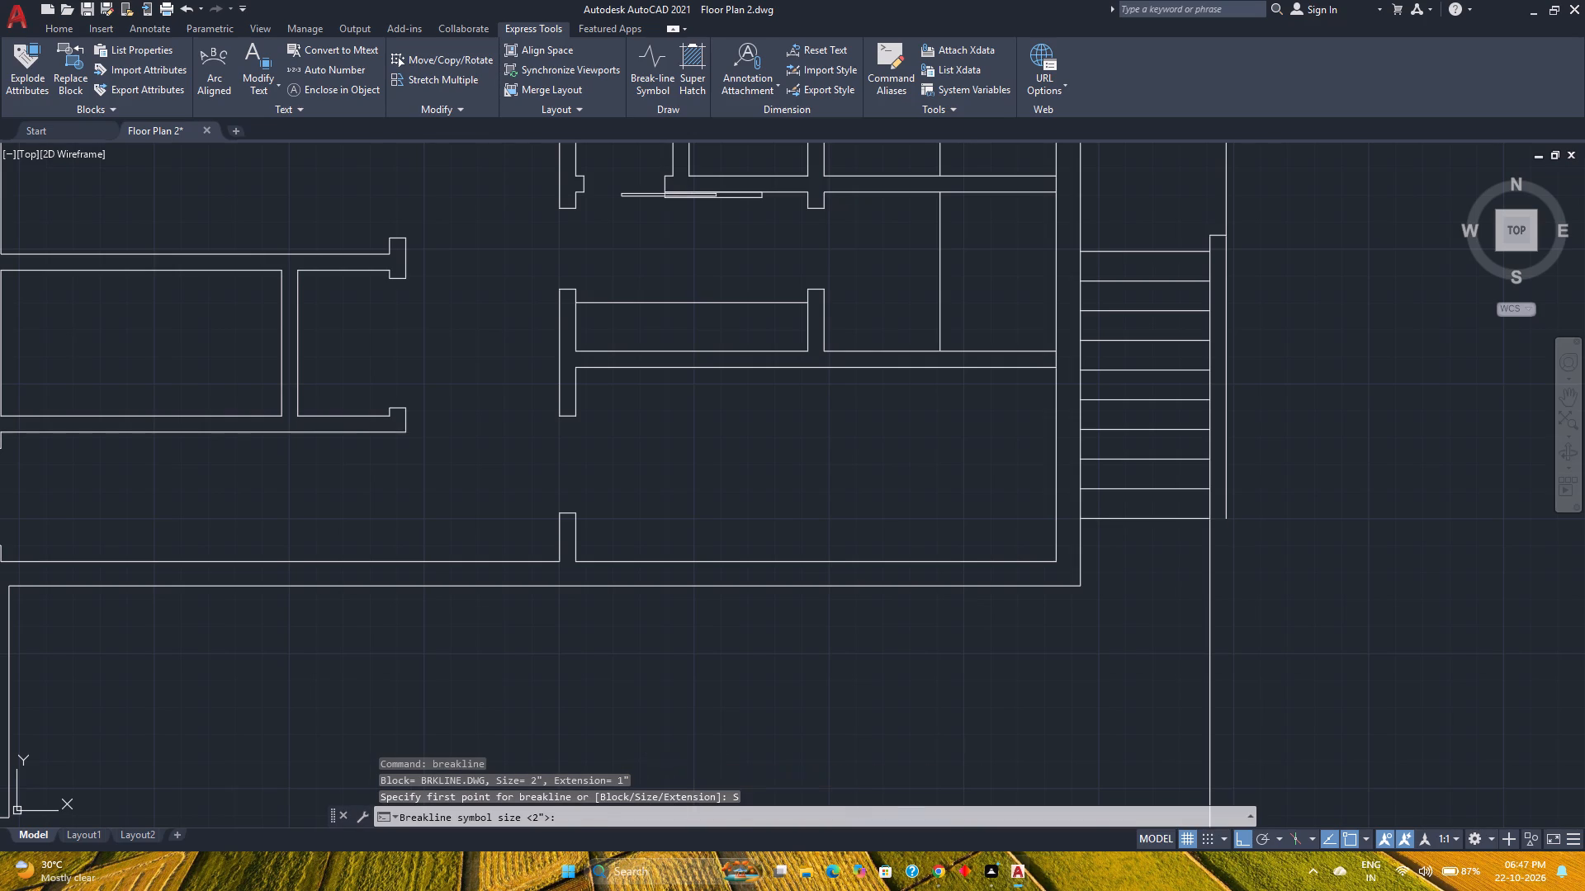
{"action": "left_click", "coordinate": [1083, 463]}
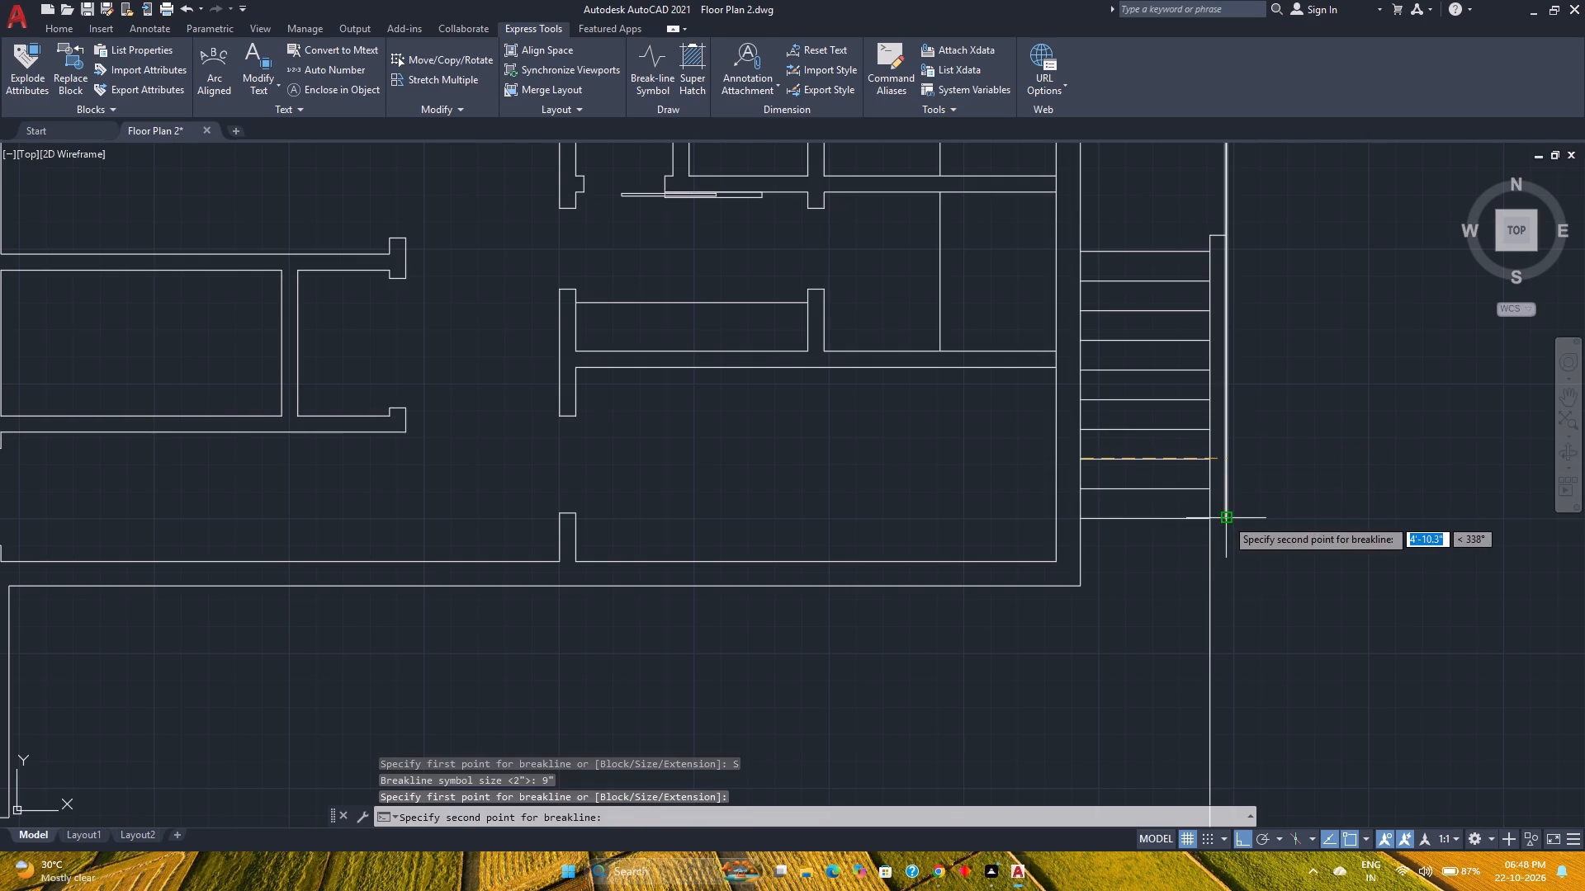
{"action": "left_click", "coordinate": [1226, 518]}
{"action": "left_click", "coordinate": [1156, 491]}
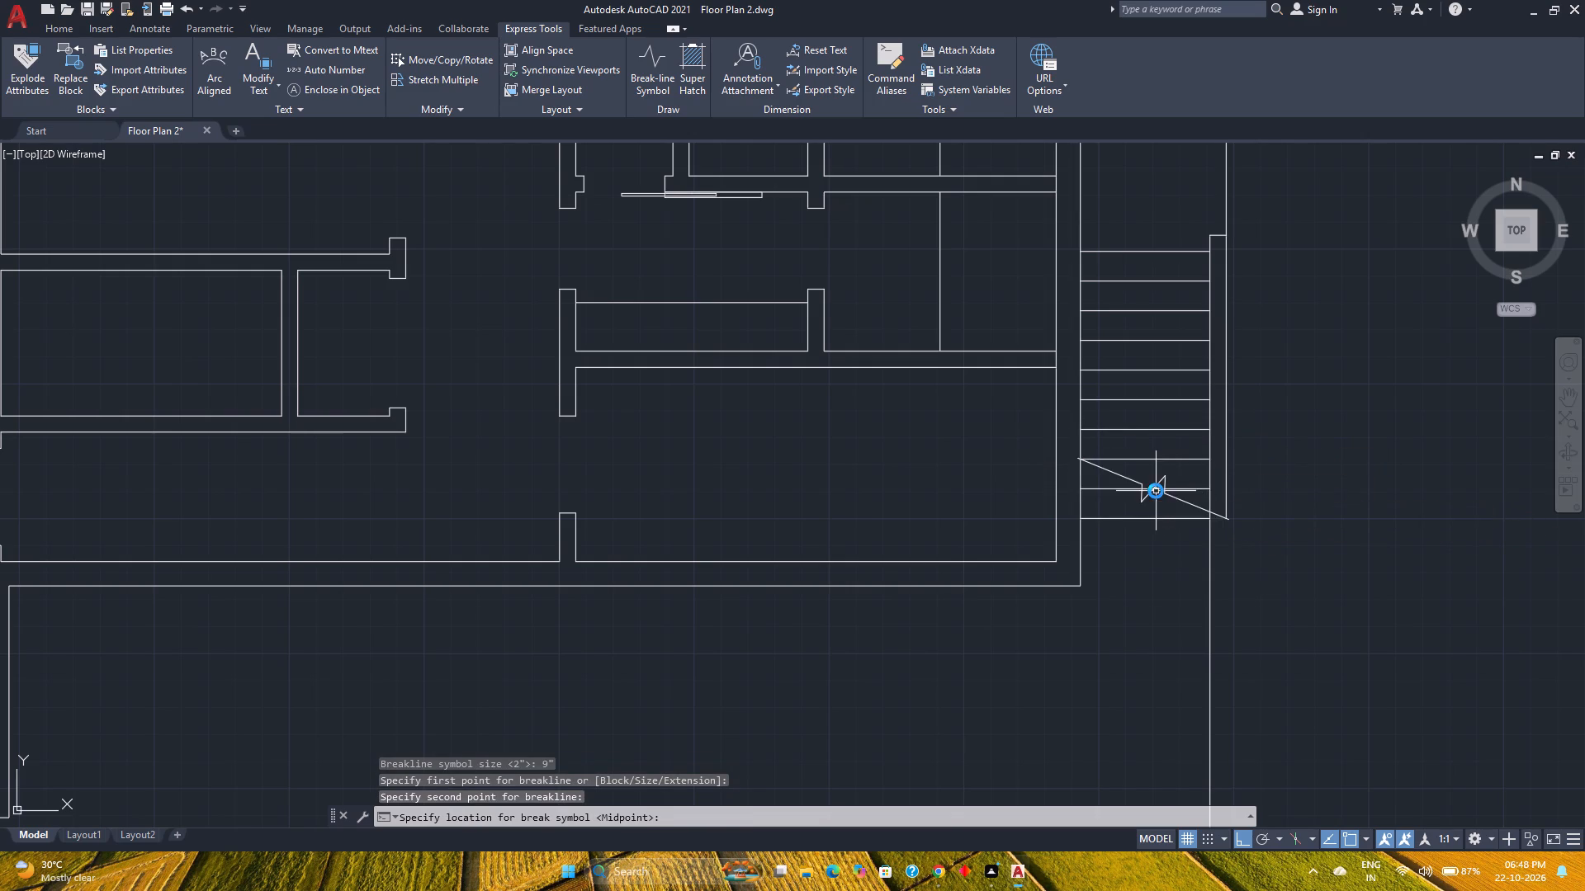
{"action": "key", "text": "Escape"}
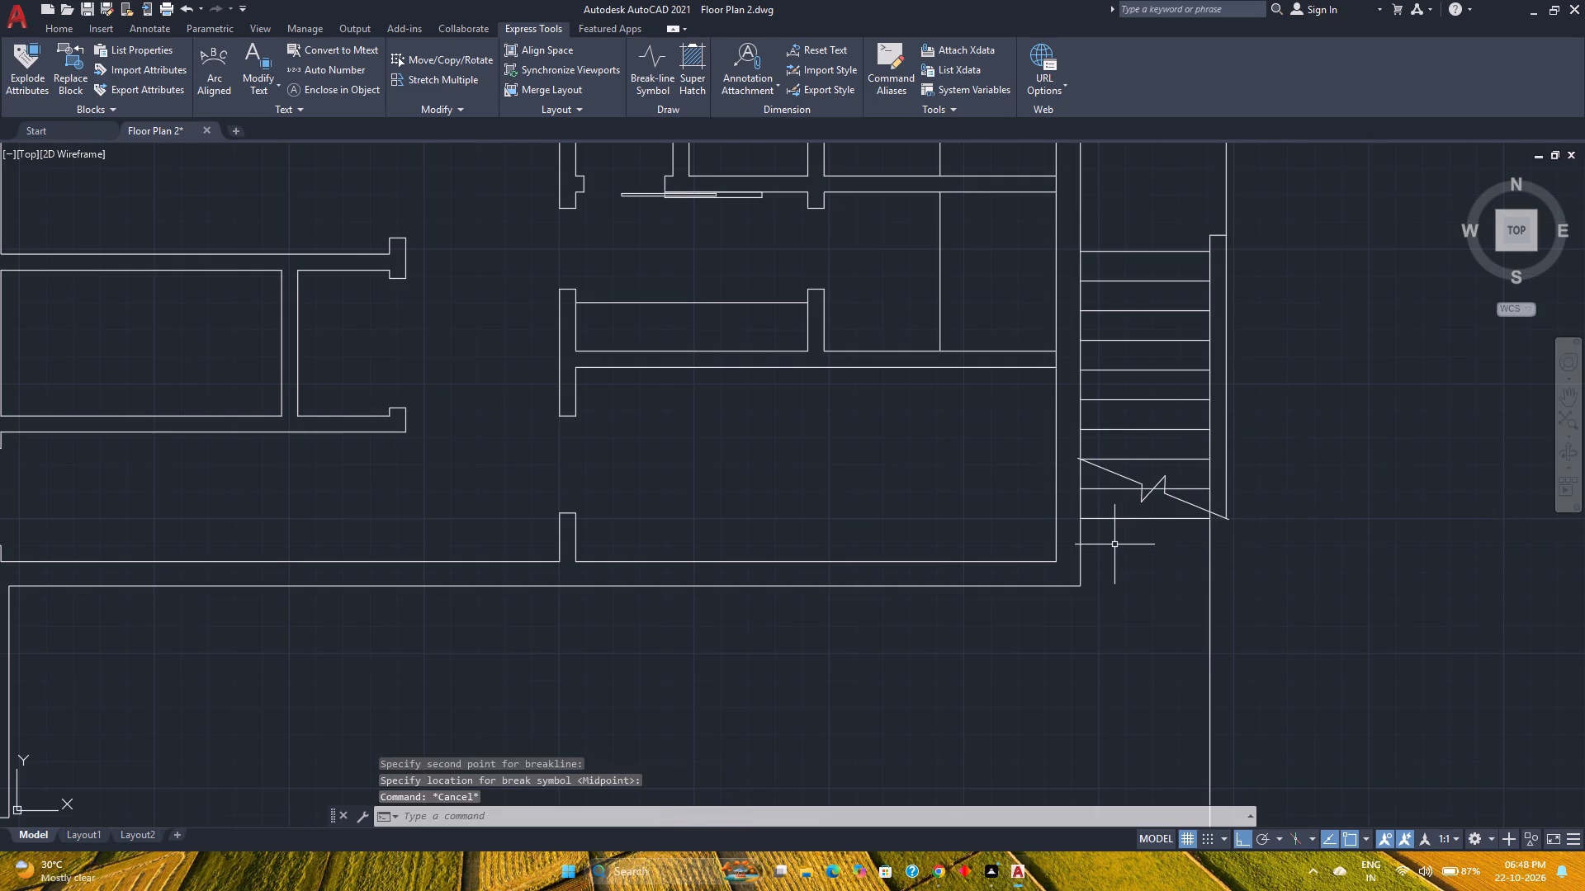
Trim the treads and inner side line south of the stair's break line, plus the break line's overhanging east end.
{"action": "type", "text": "tr"}
{"action": "key", "text": "Return"}
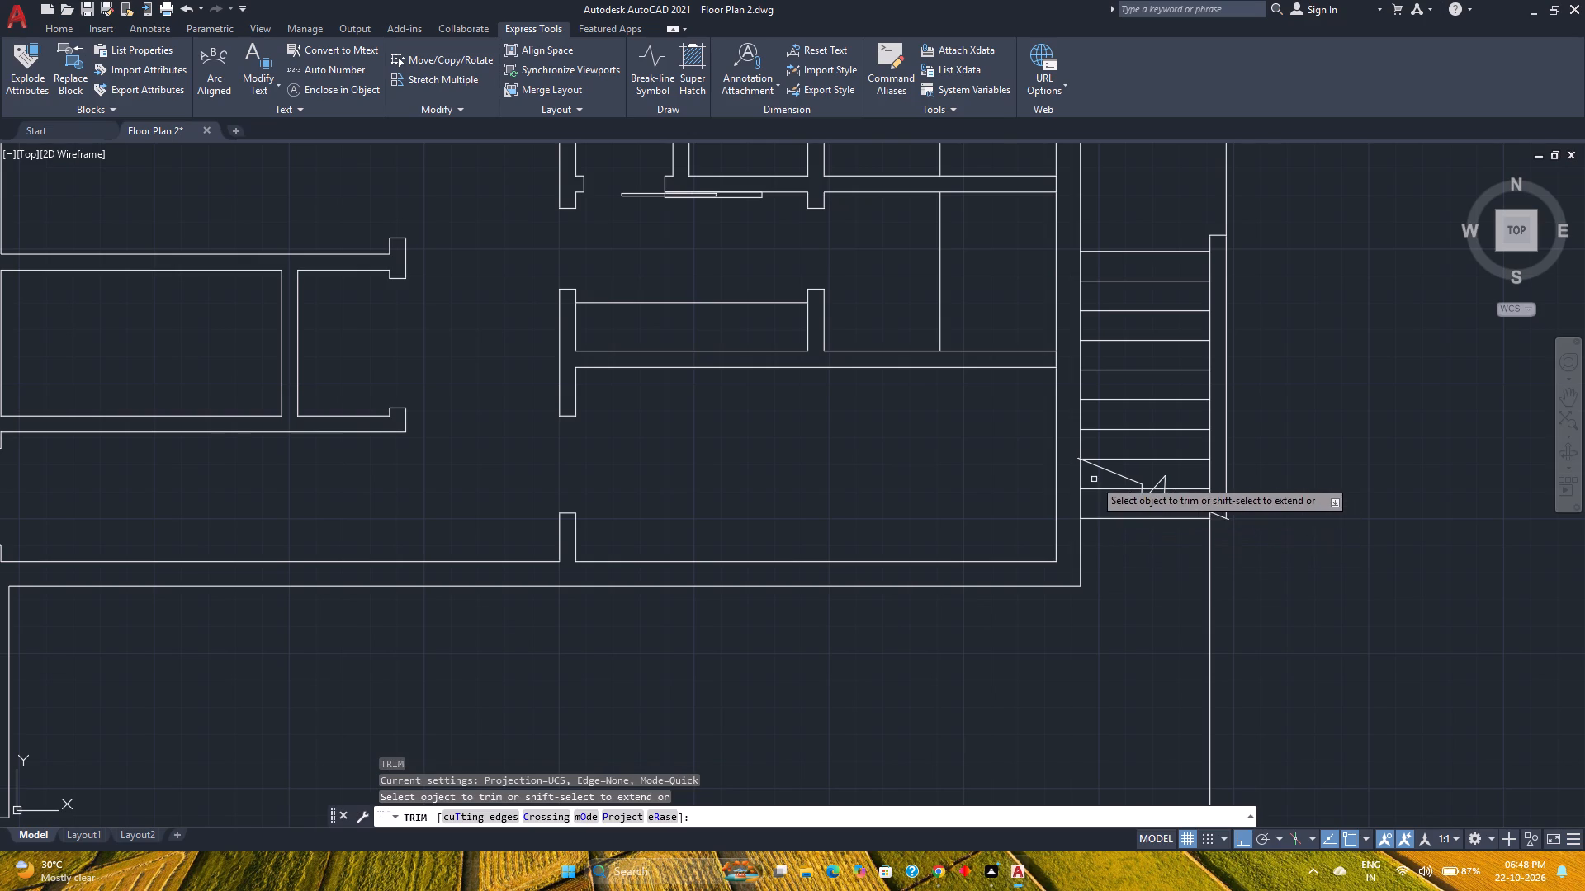
{"action": "left_click", "coordinate": [1094, 479]}
{"action": "left_click", "coordinate": [1116, 536]}
{"action": "left_click", "coordinate": [1167, 528]}
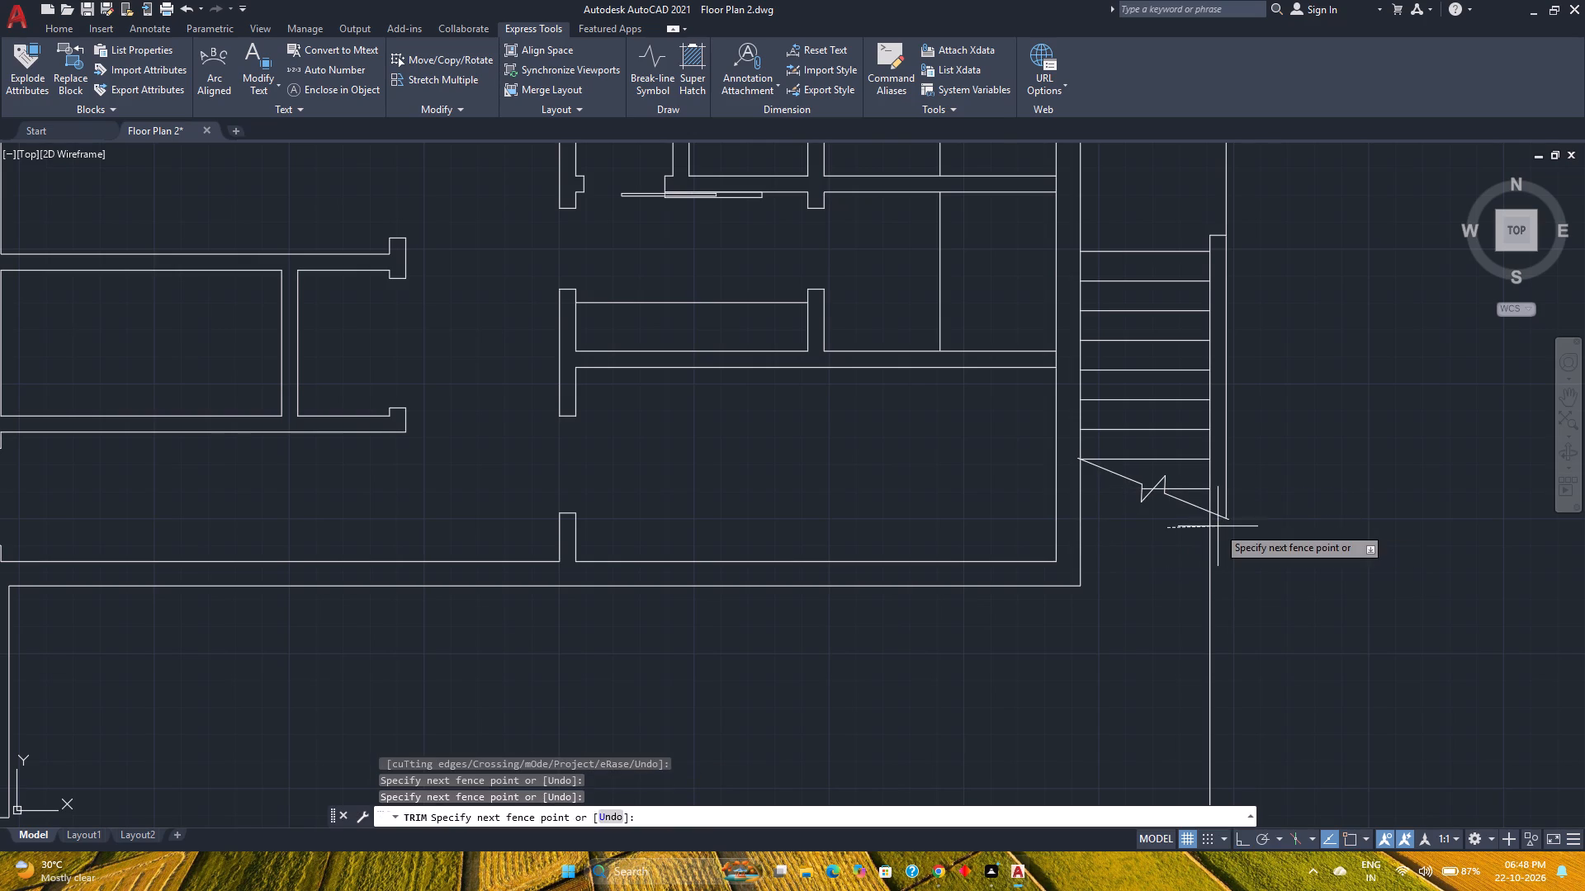
{"action": "left_click", "coordinate": [1218, 526]}
{"action": "scroll", "coordinate": [1231, 522], "scroll_direction": "up", "scroll_amount": 7}
{"action": "left_click", "coordinate": [1199, 493]}
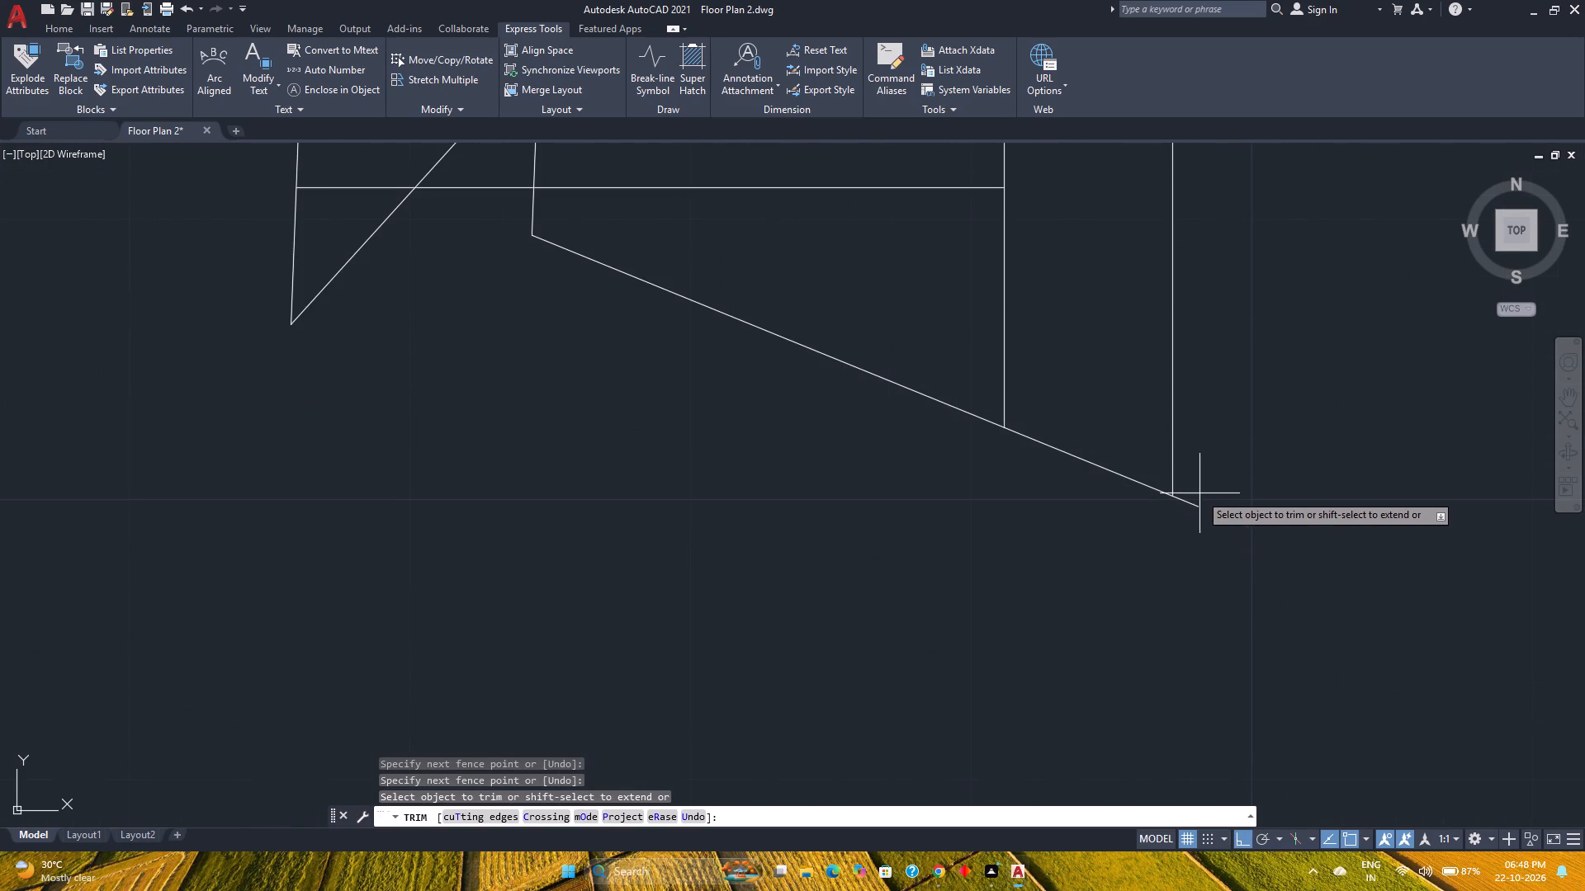
{"action": "left_click", "coordinate": [1189, 520]}
{"action": "scroll", "coordinate": [1187, 520], "scroll_direction": "down", "scroll_amount": 1}
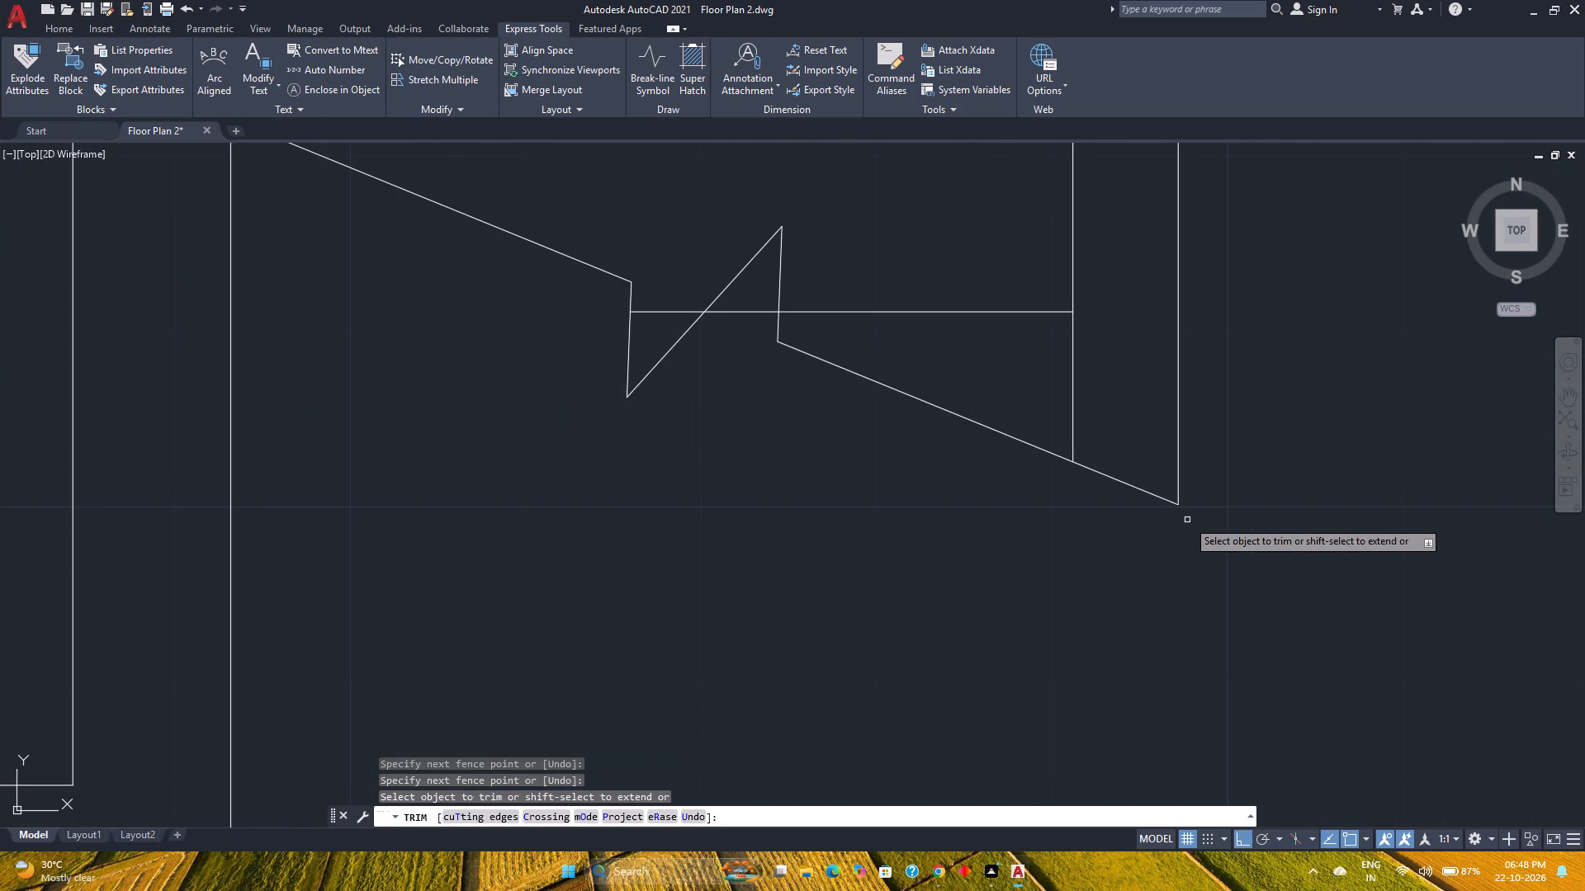
{"action": "scroll", "coordinate": [1187, 520], "scroll_direction": "down", "scroll_amount": 4}
{"action": "key", "text": "Escape"}
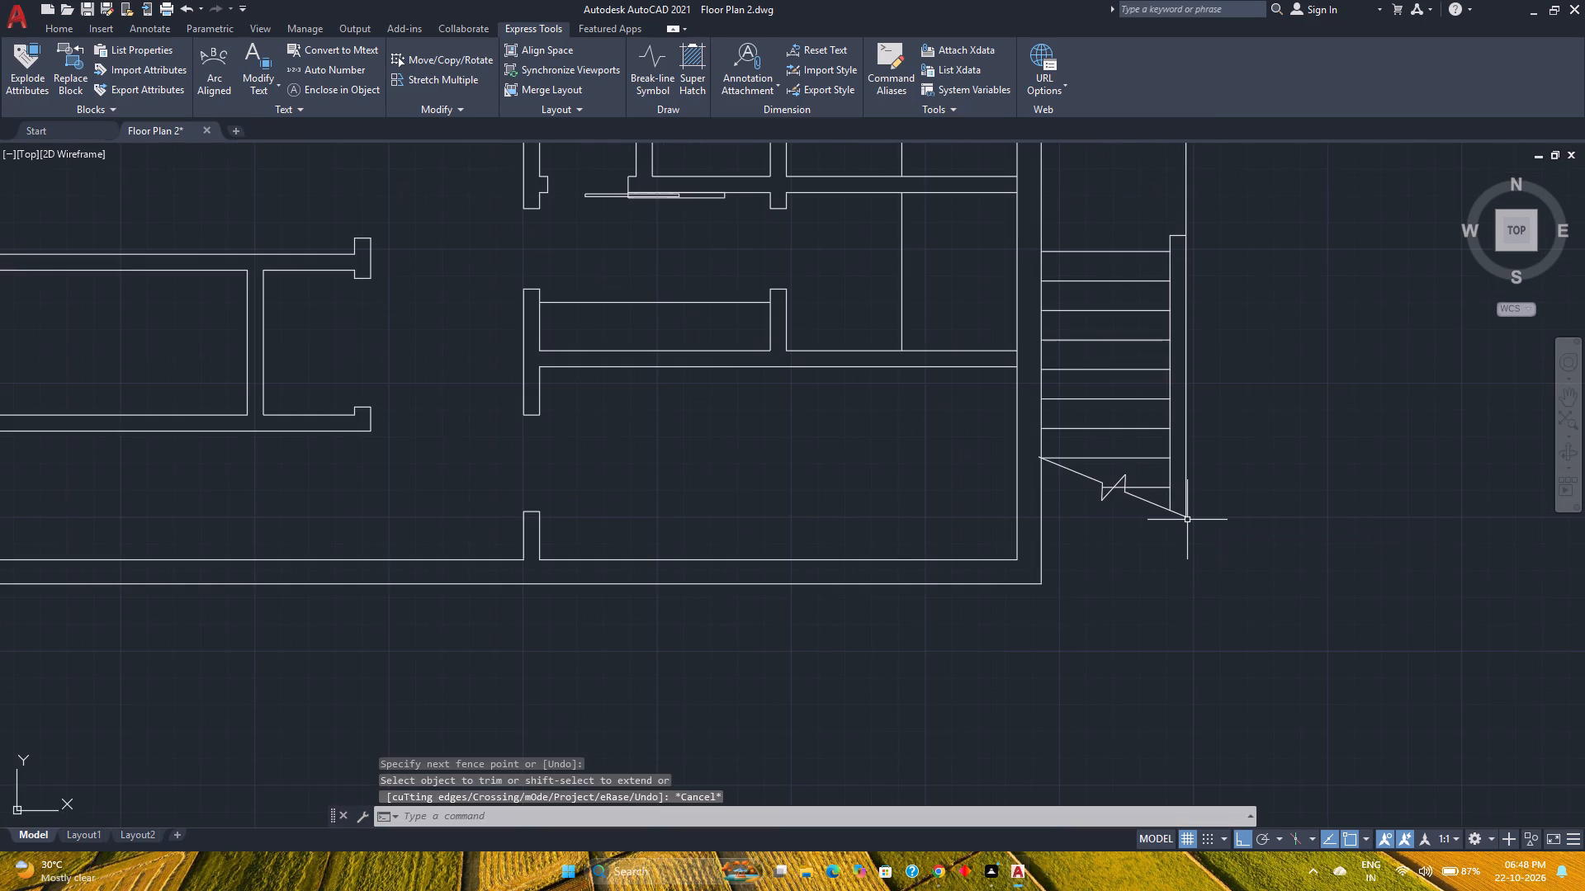
Save the floor plan drawing.
{"action": "middle_click_drag", "start_coordinate": [1163, 324], "coordinate": [1158, 326]}
{"action": "middle_click_drag", "start_coordinate": [1158, 326], "coordinate": [1076, 385]}
{"action": "scroll", "coordinate": [1076, 385], "scroll_direction": "down", "scroll_amount": 1}
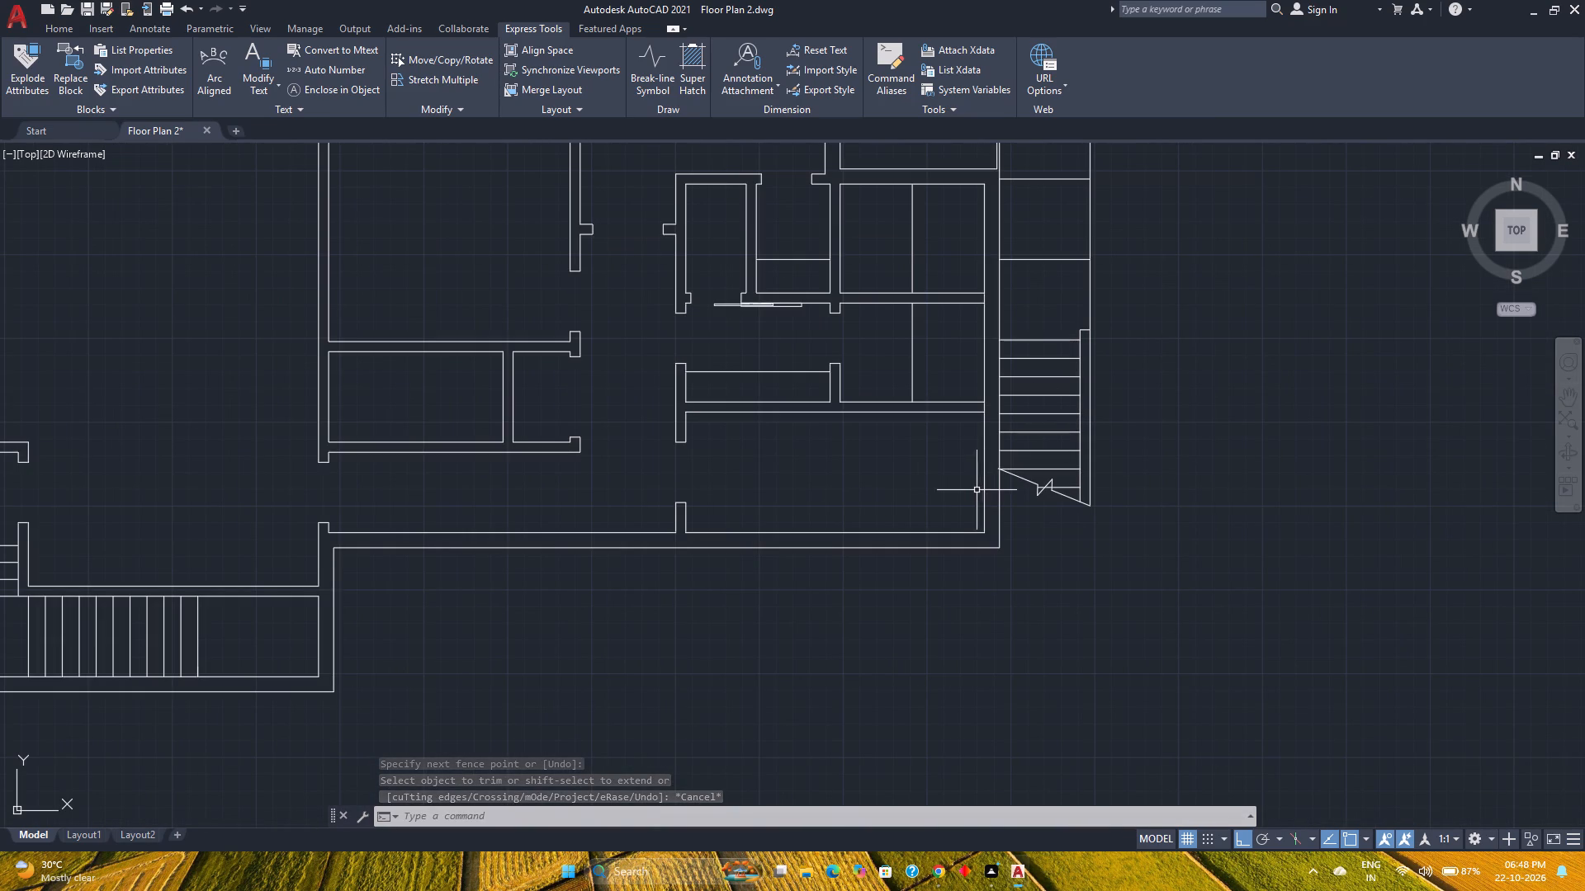
{"action": "scroll", "coordinate": [968, 471], "scroll_direction": "down", "scroll_amount": 3}
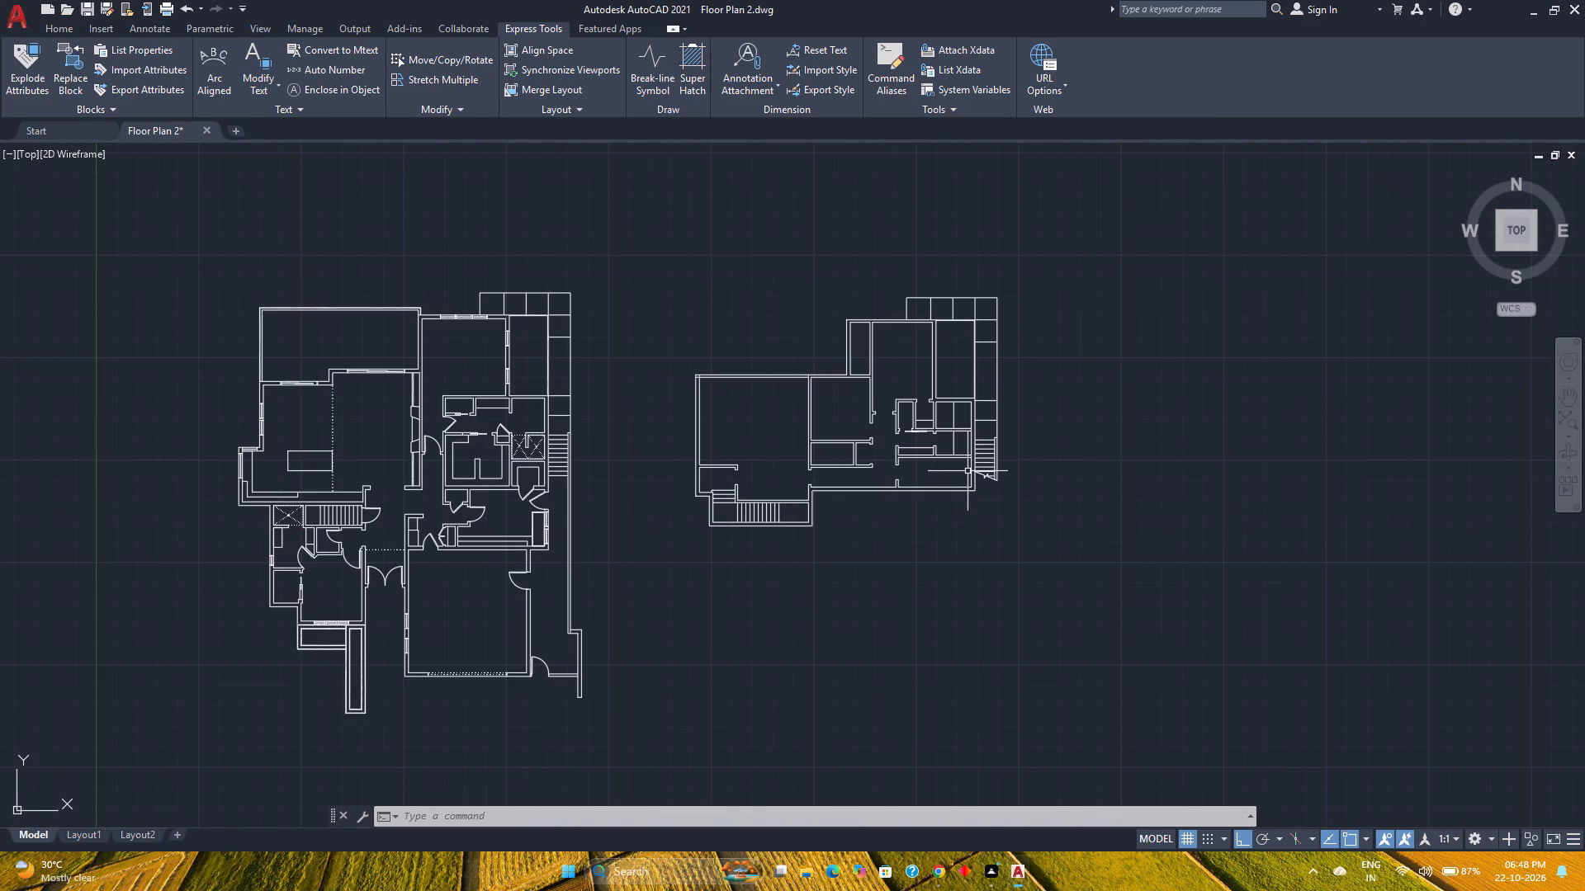
{"action": "key", "text": "ctrl+s"}
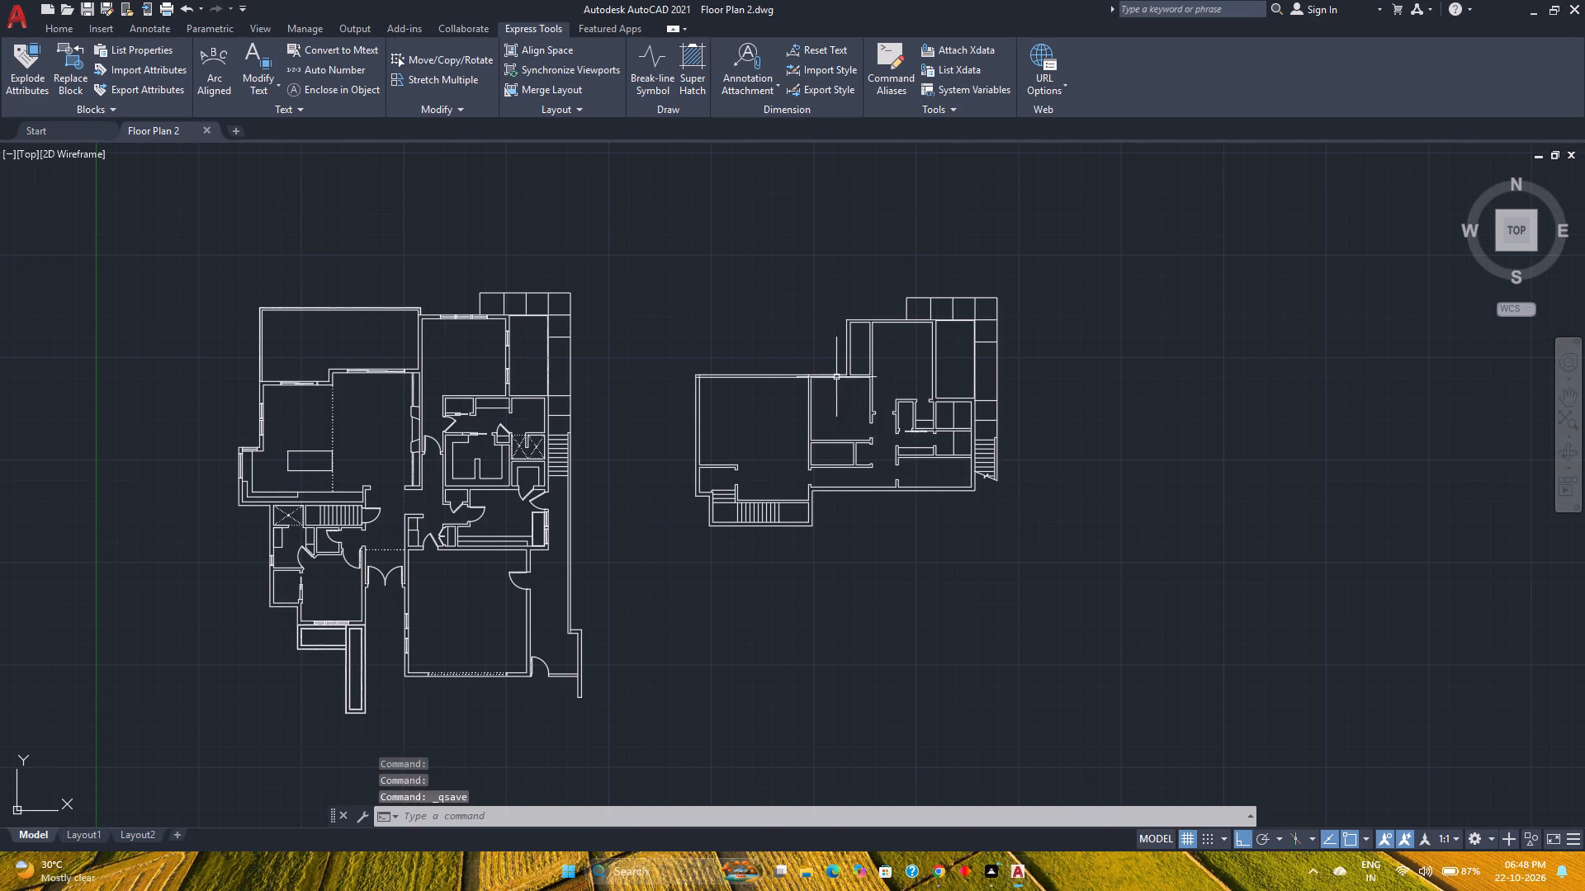
Start a new line near the southwest corner of the second floor plan.
{"action": "scroll", "coordinate": [840, 374], "scroll_direction": "up", "scroll_amount": 3}
{"action": "scroll", "coordinate": [808, 550], "scroll_direction": "up", "scroll_amount": 1}
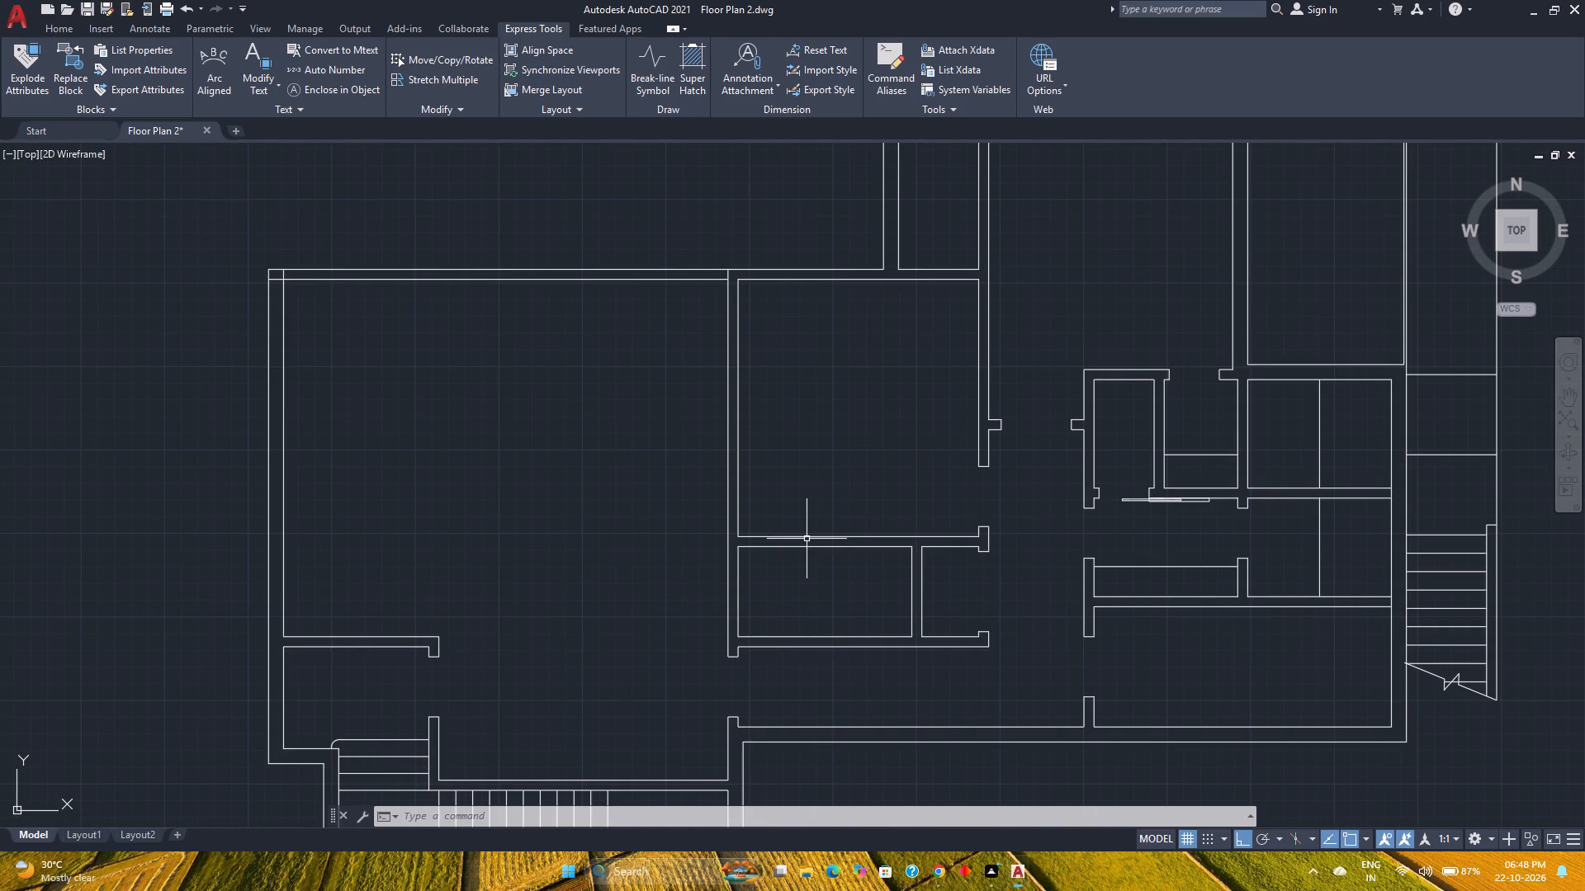
{"action": "left_click", "coordinate": [59, 29]}
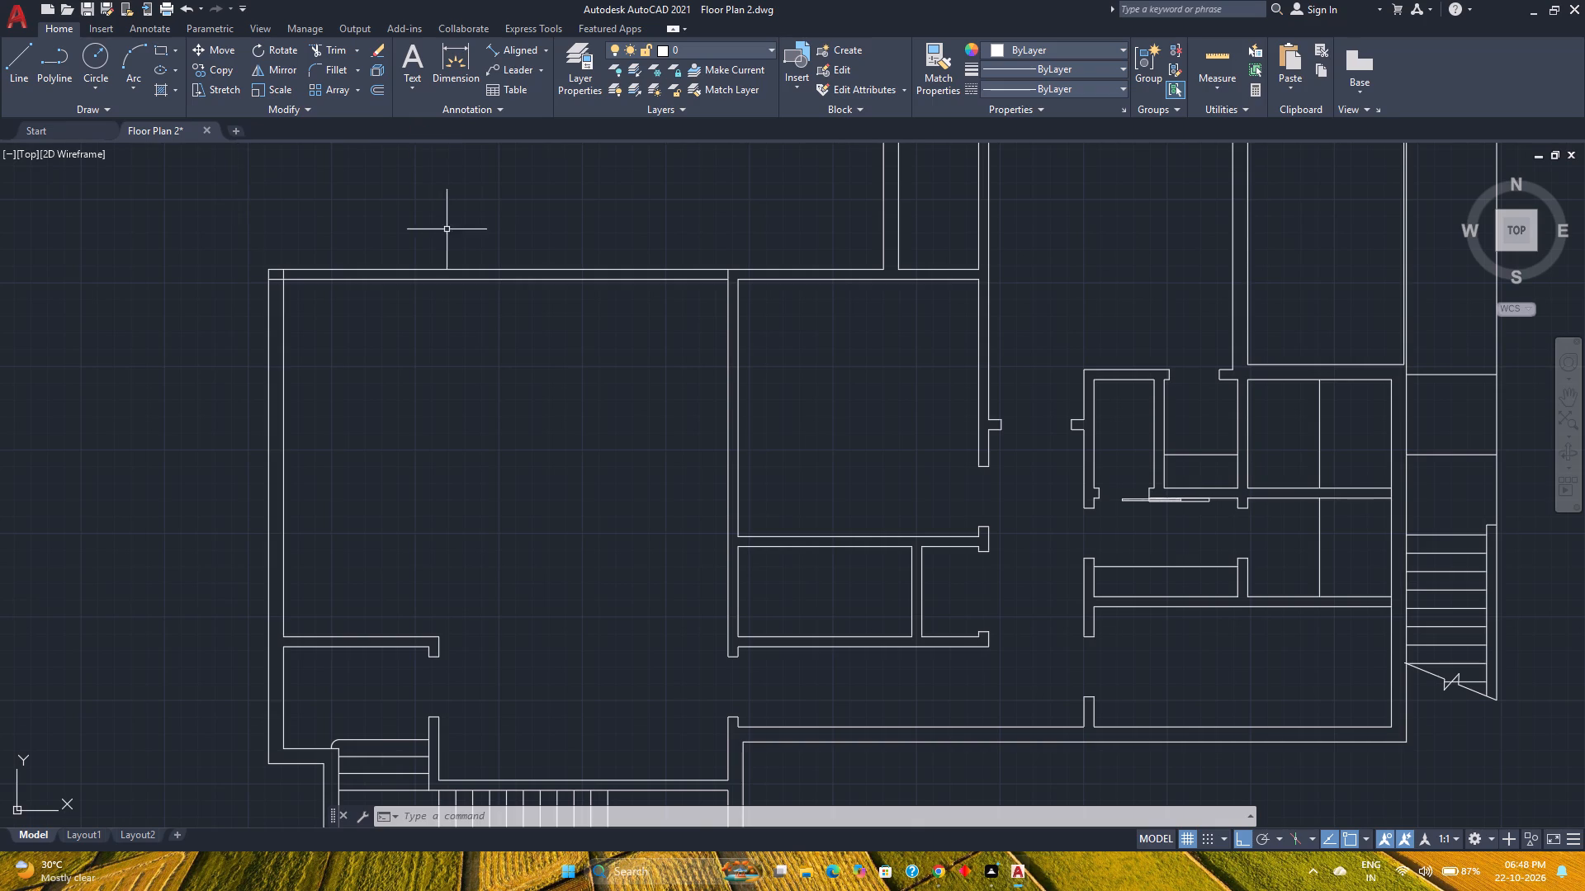
{"action": "left_click", "coordinate": [32, 54]}
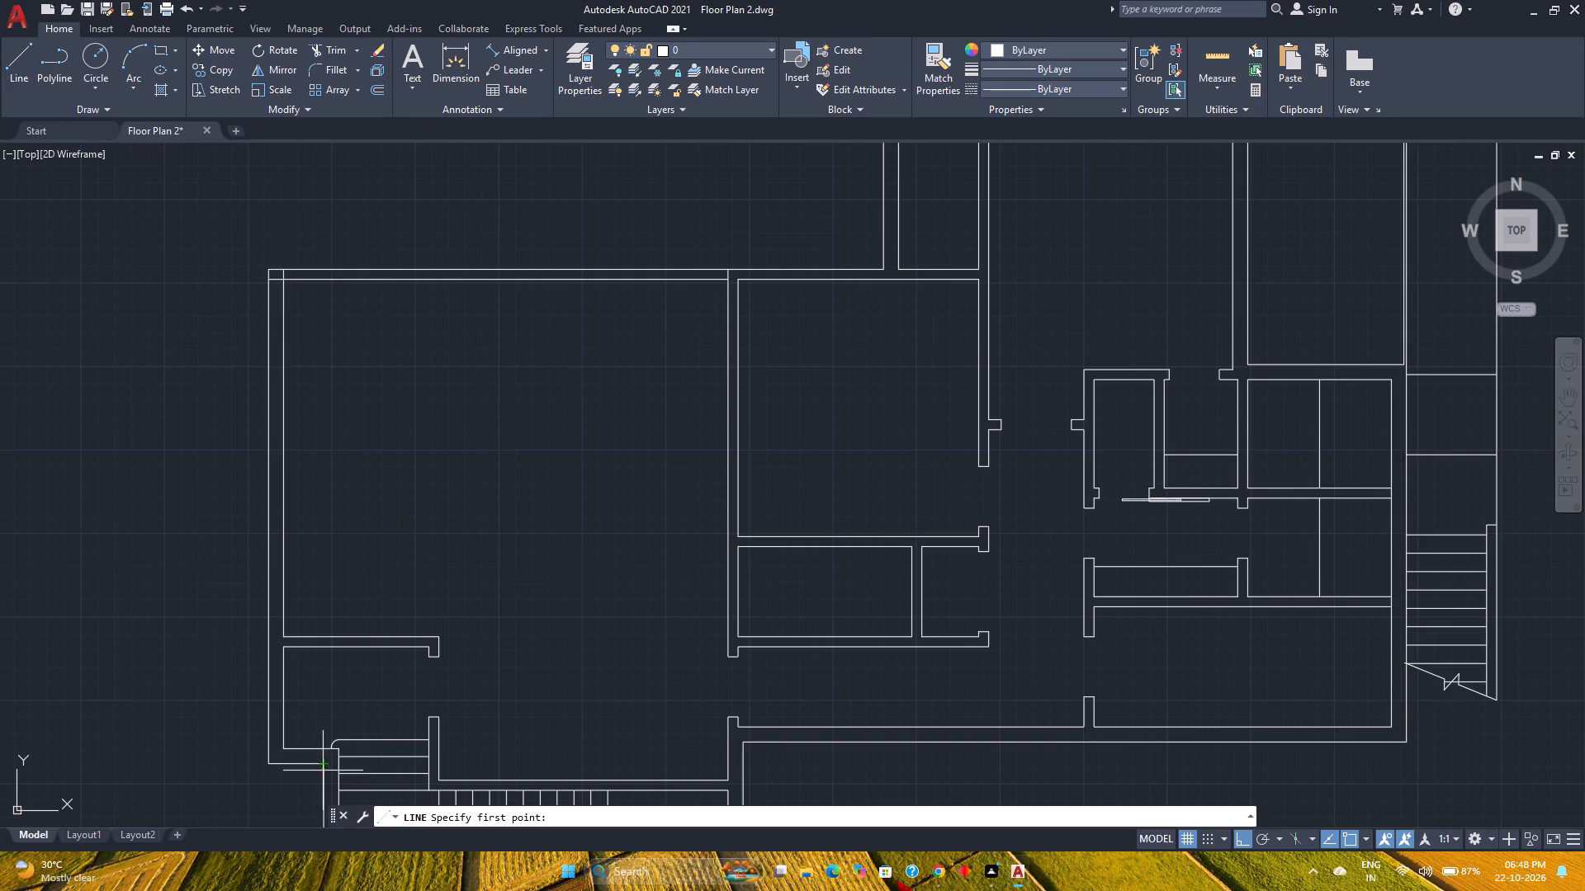
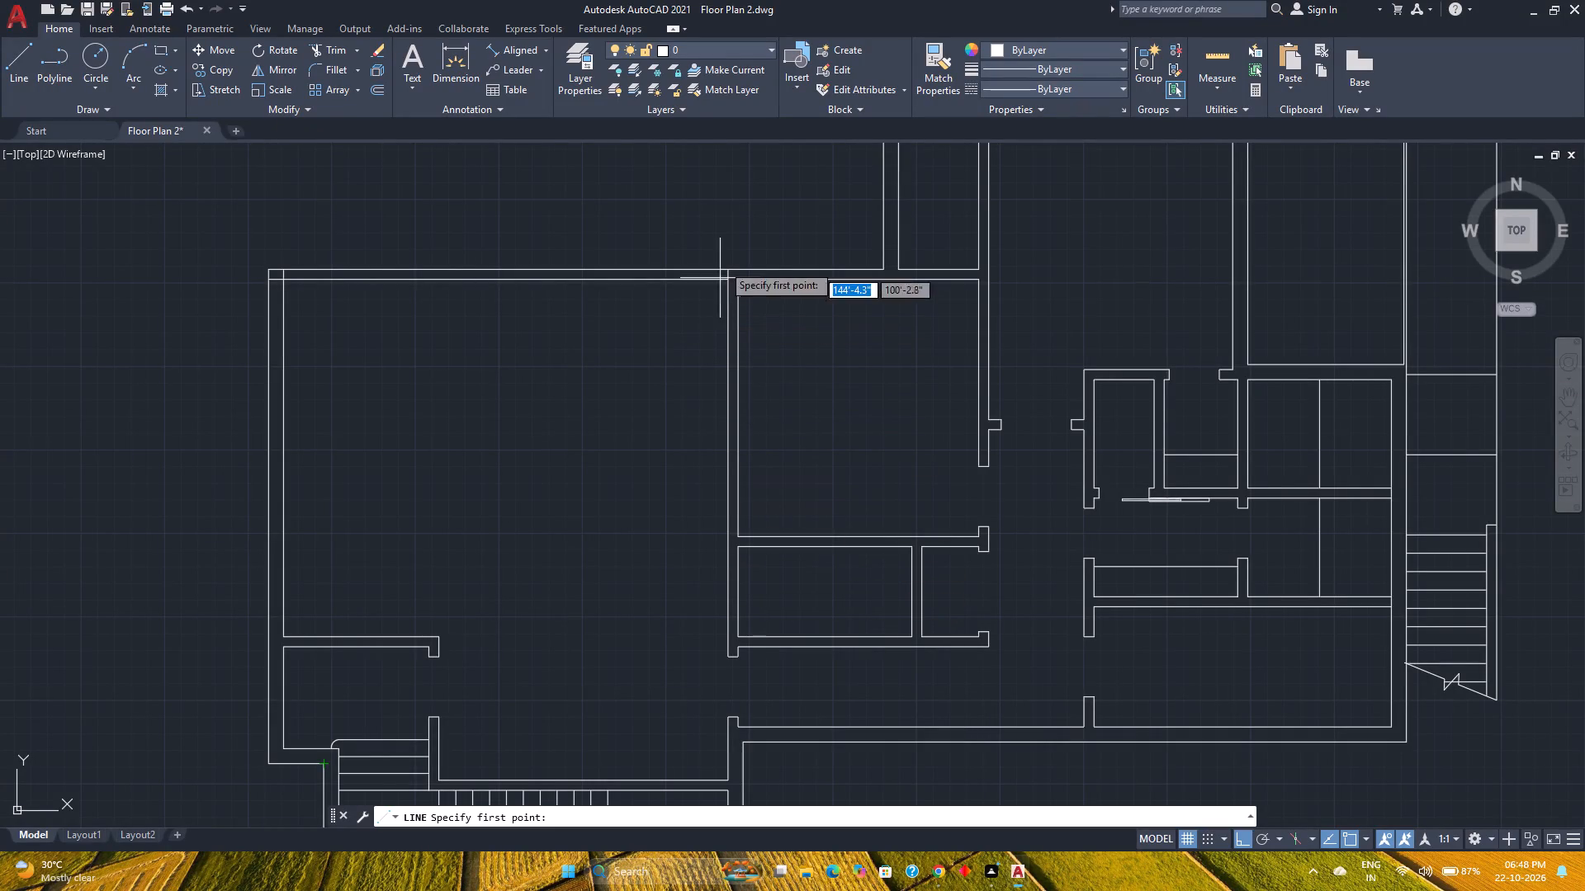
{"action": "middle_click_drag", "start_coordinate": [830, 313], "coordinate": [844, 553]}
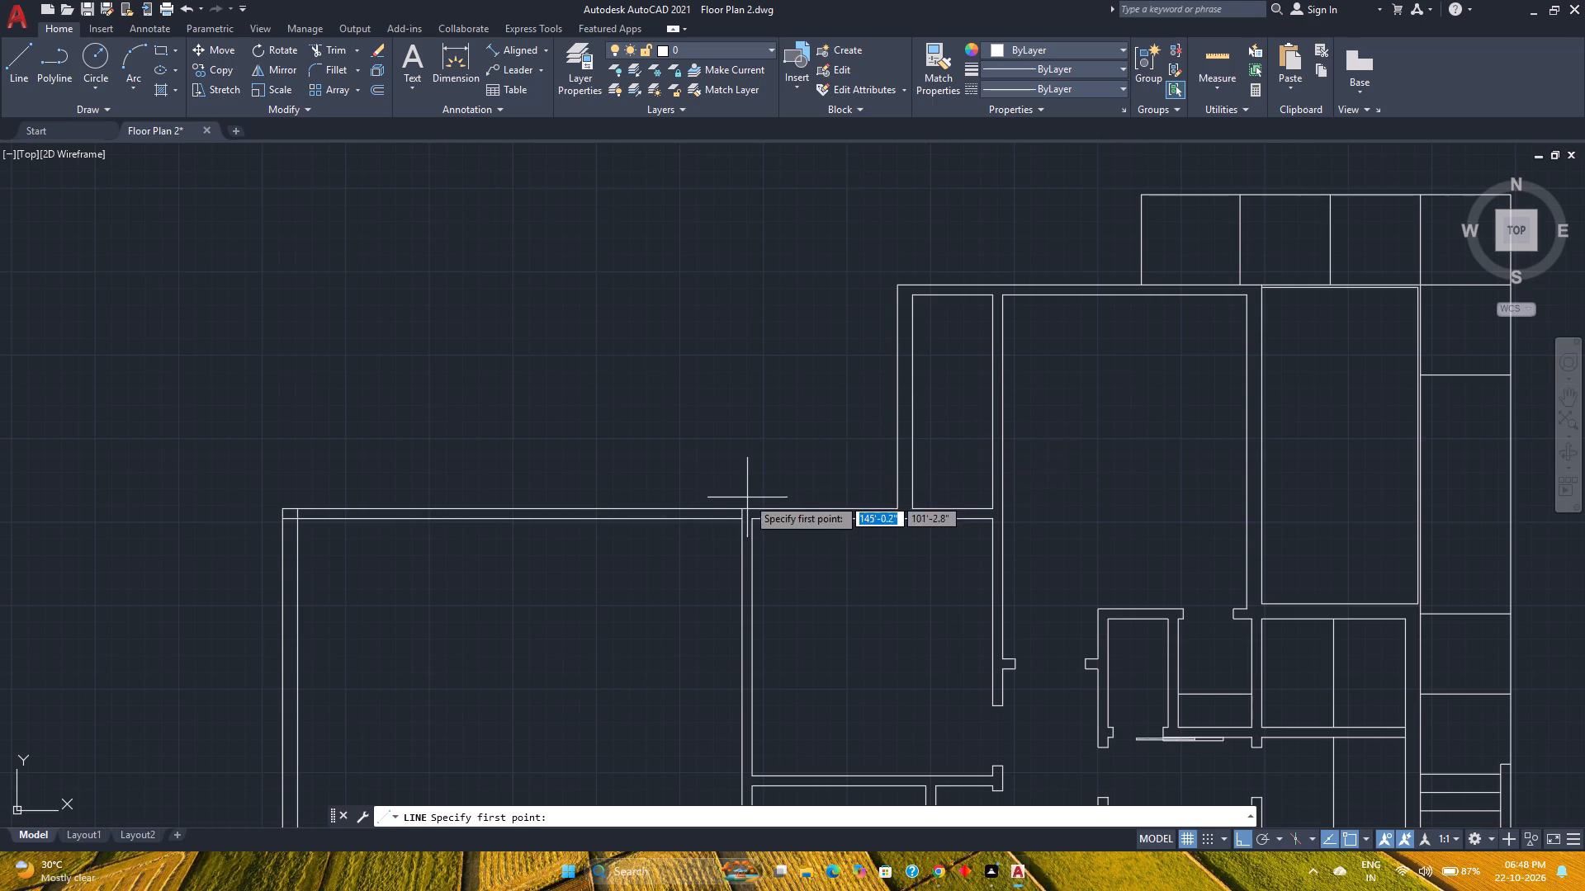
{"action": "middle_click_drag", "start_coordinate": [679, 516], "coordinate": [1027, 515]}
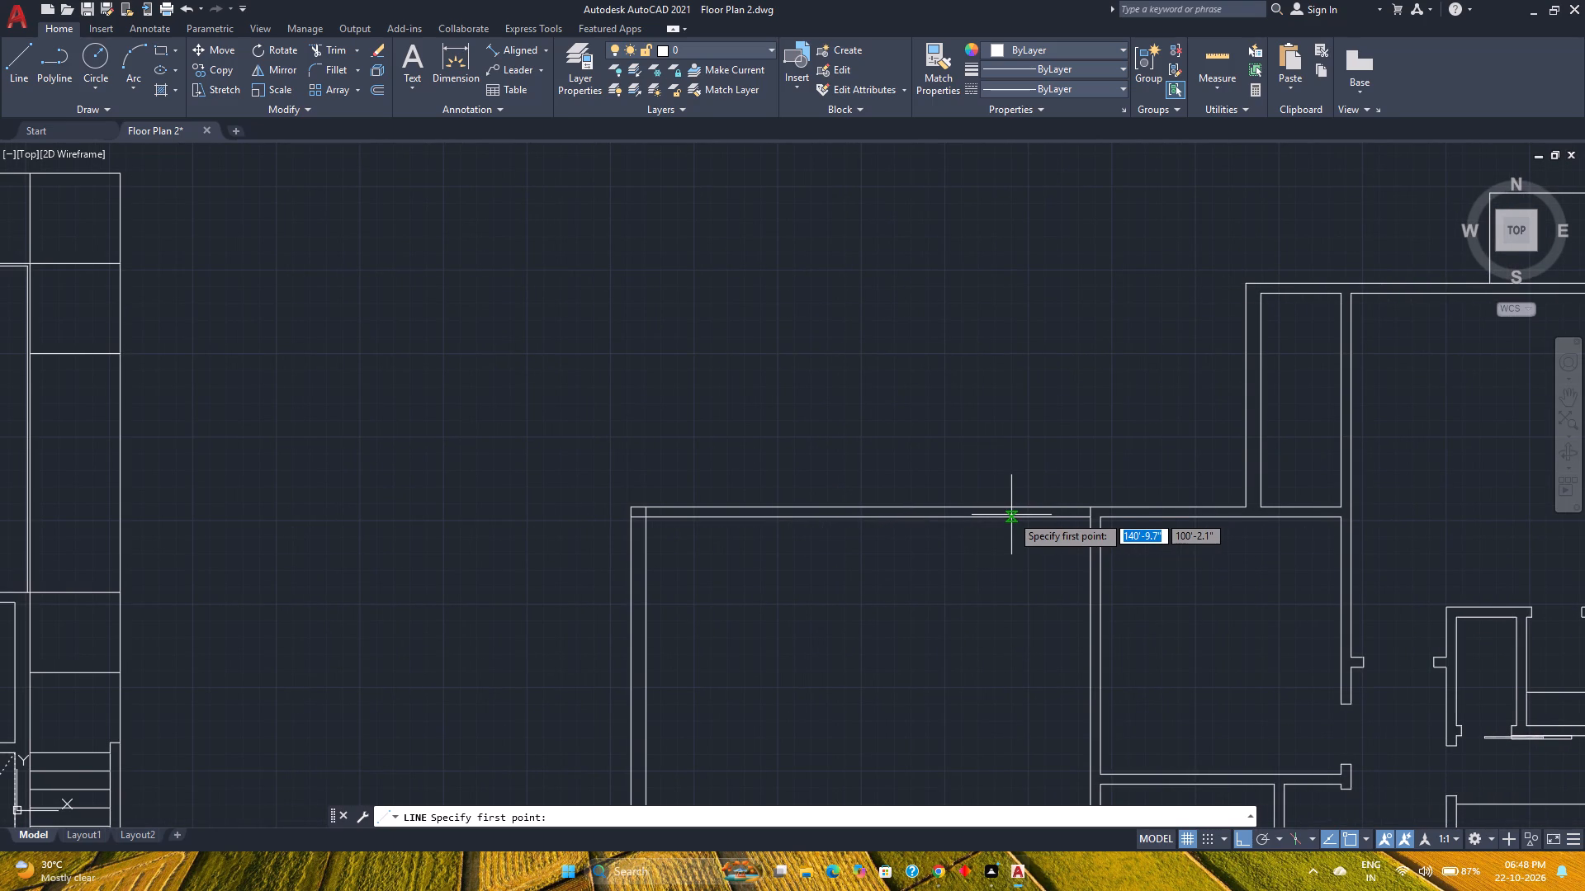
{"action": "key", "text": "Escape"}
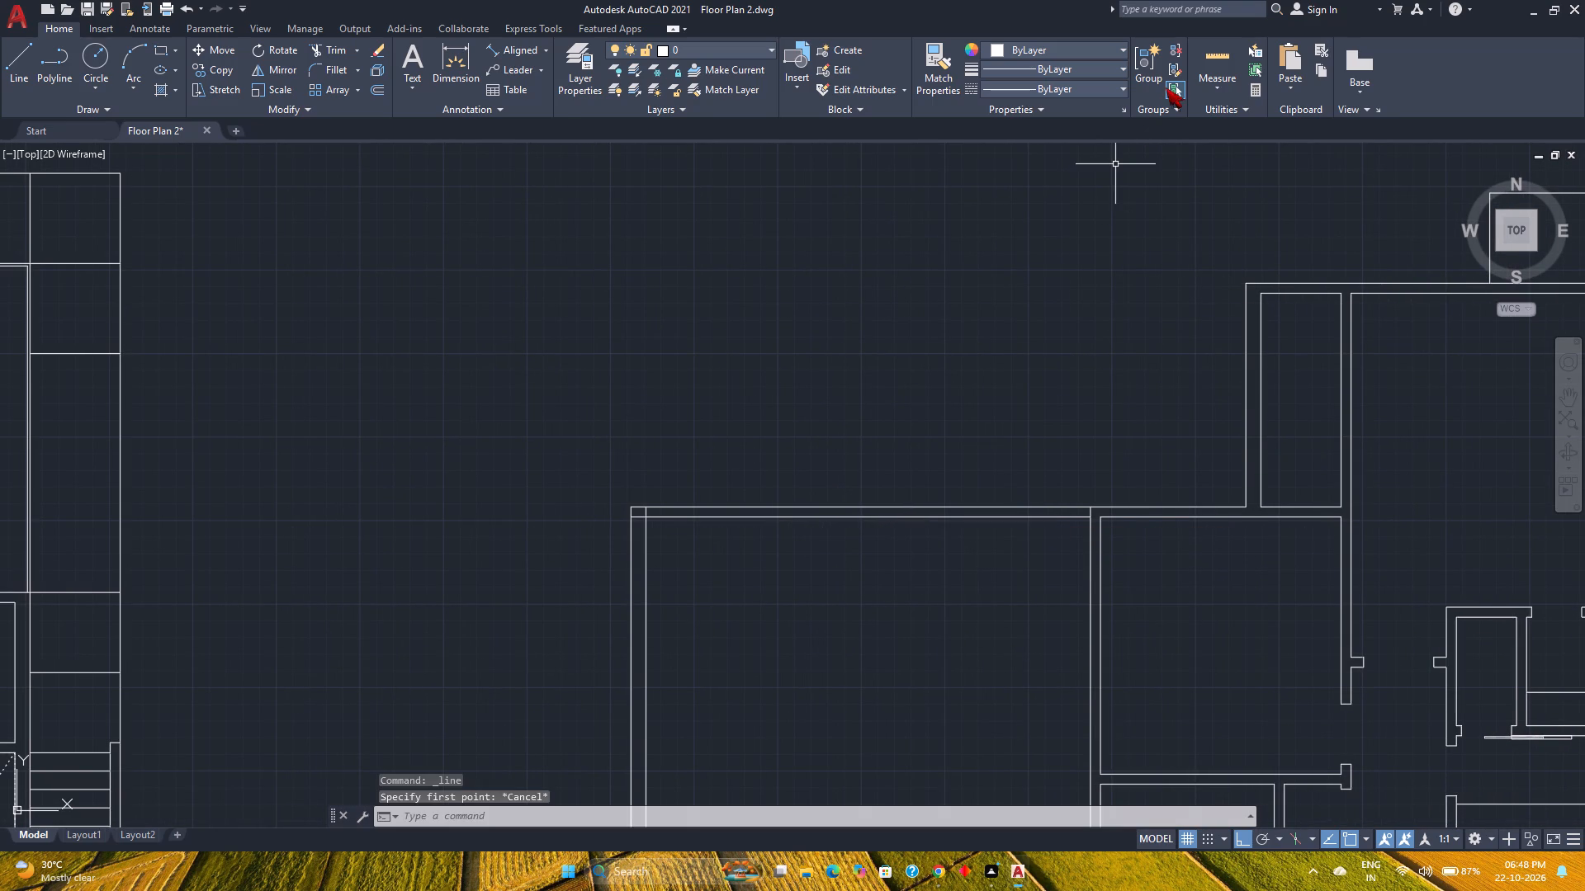
Use Quick Measure to check the dimensions around the north wall and the adjoining rooms.
{"action": "left_click", "coordinate": [1203, 59]}
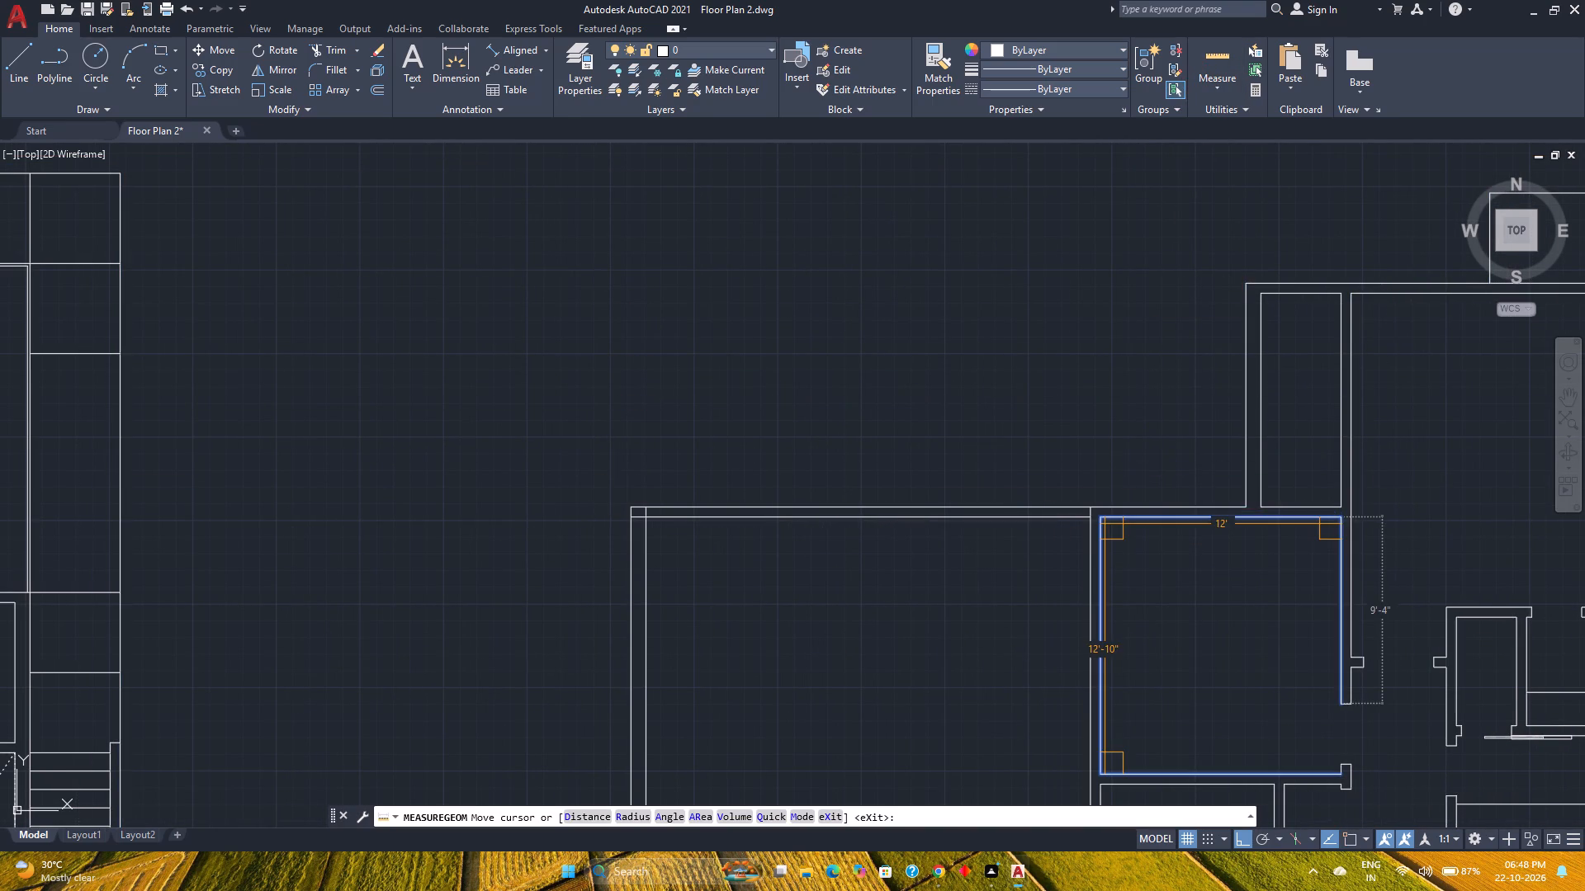
{"action": "scroll", "coordinate": [1102, 521], "scroll_direction": "up", "scroll_amount": 3}
{"action": "key", "text": "Escape"}
Trim the partition line stub crossing the north wall at the junction between the large room and the adjacent room.
{"action": "scroll", "coordinate": [1023, 499], "scroll_direction": "down", "scroll_amount": 2}
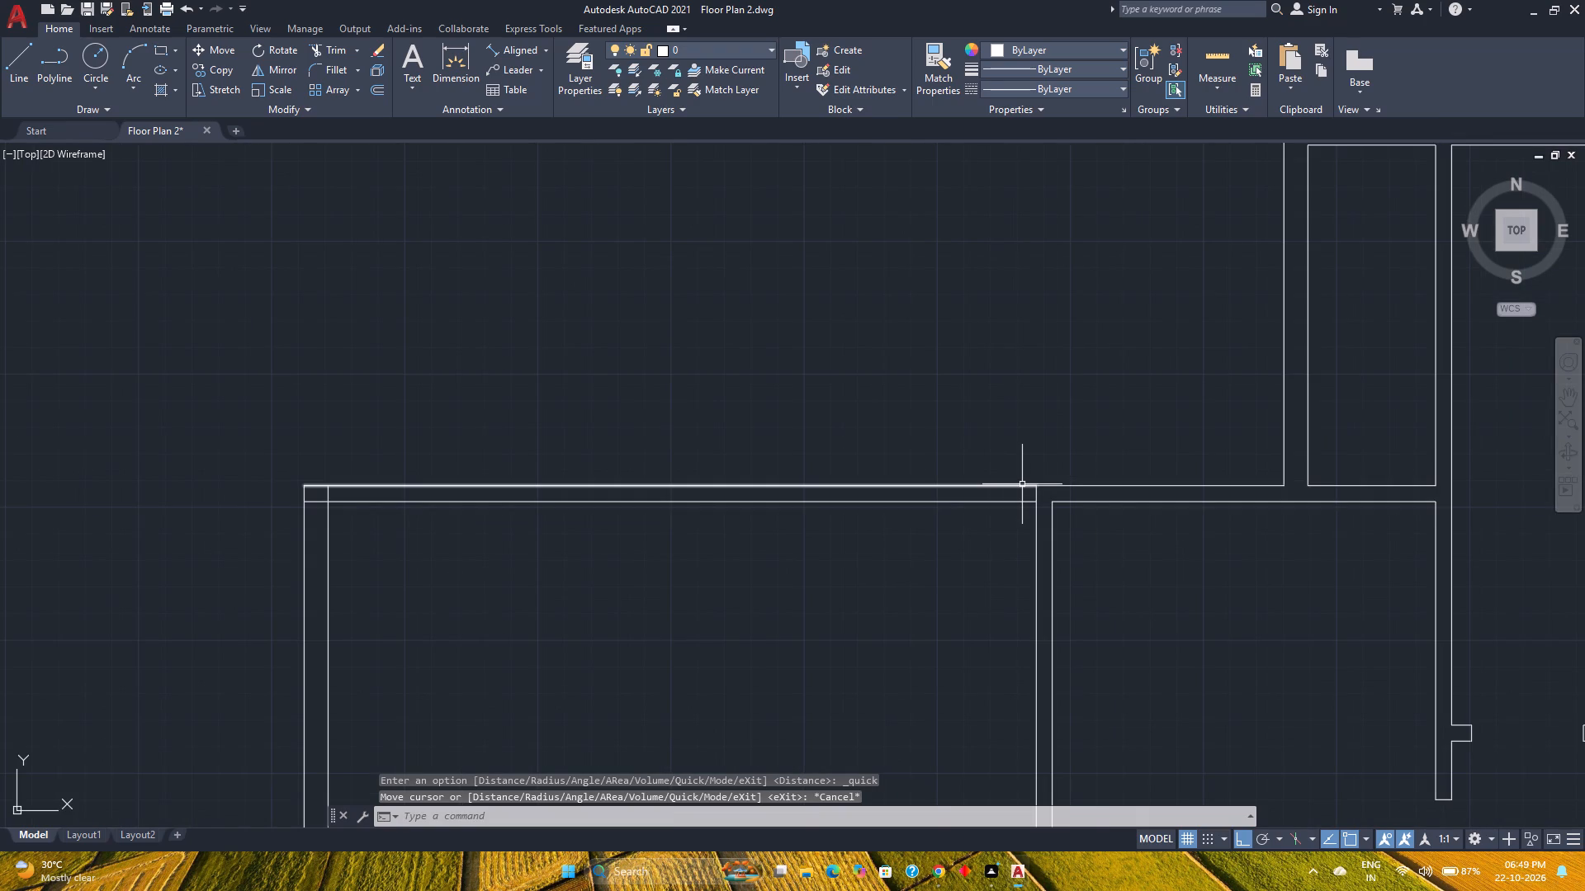
{"action": "type", "text": "tr"}
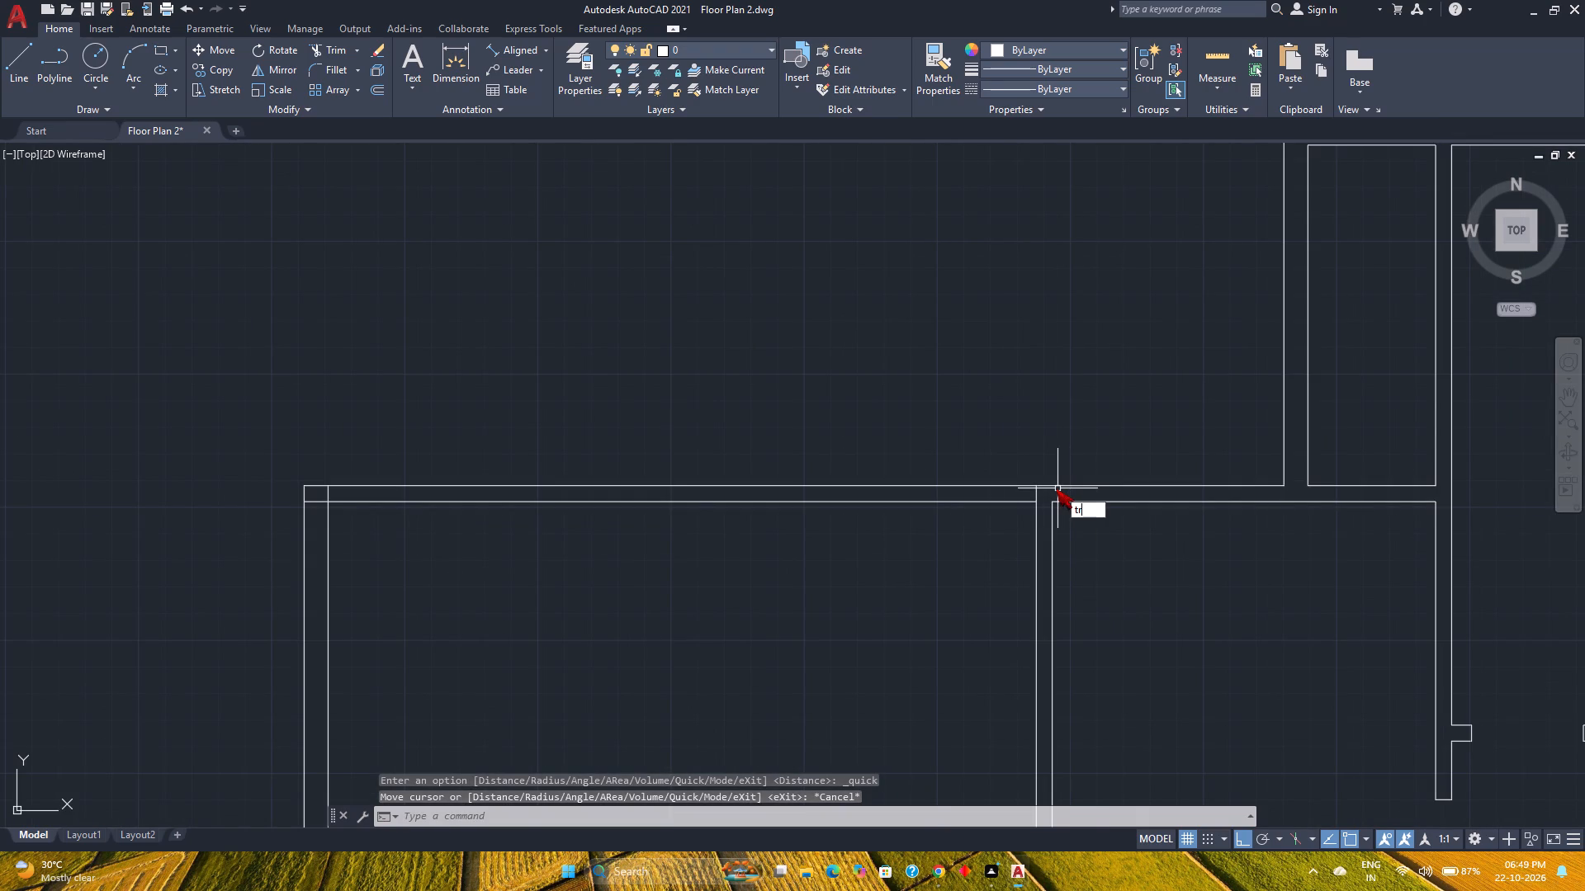
{"action": "key", "text": "Return"}
{"action": "left_click", "coordinate": [1048, 493]}
{"action": "left_click", "coordinate": [1026, 493]}
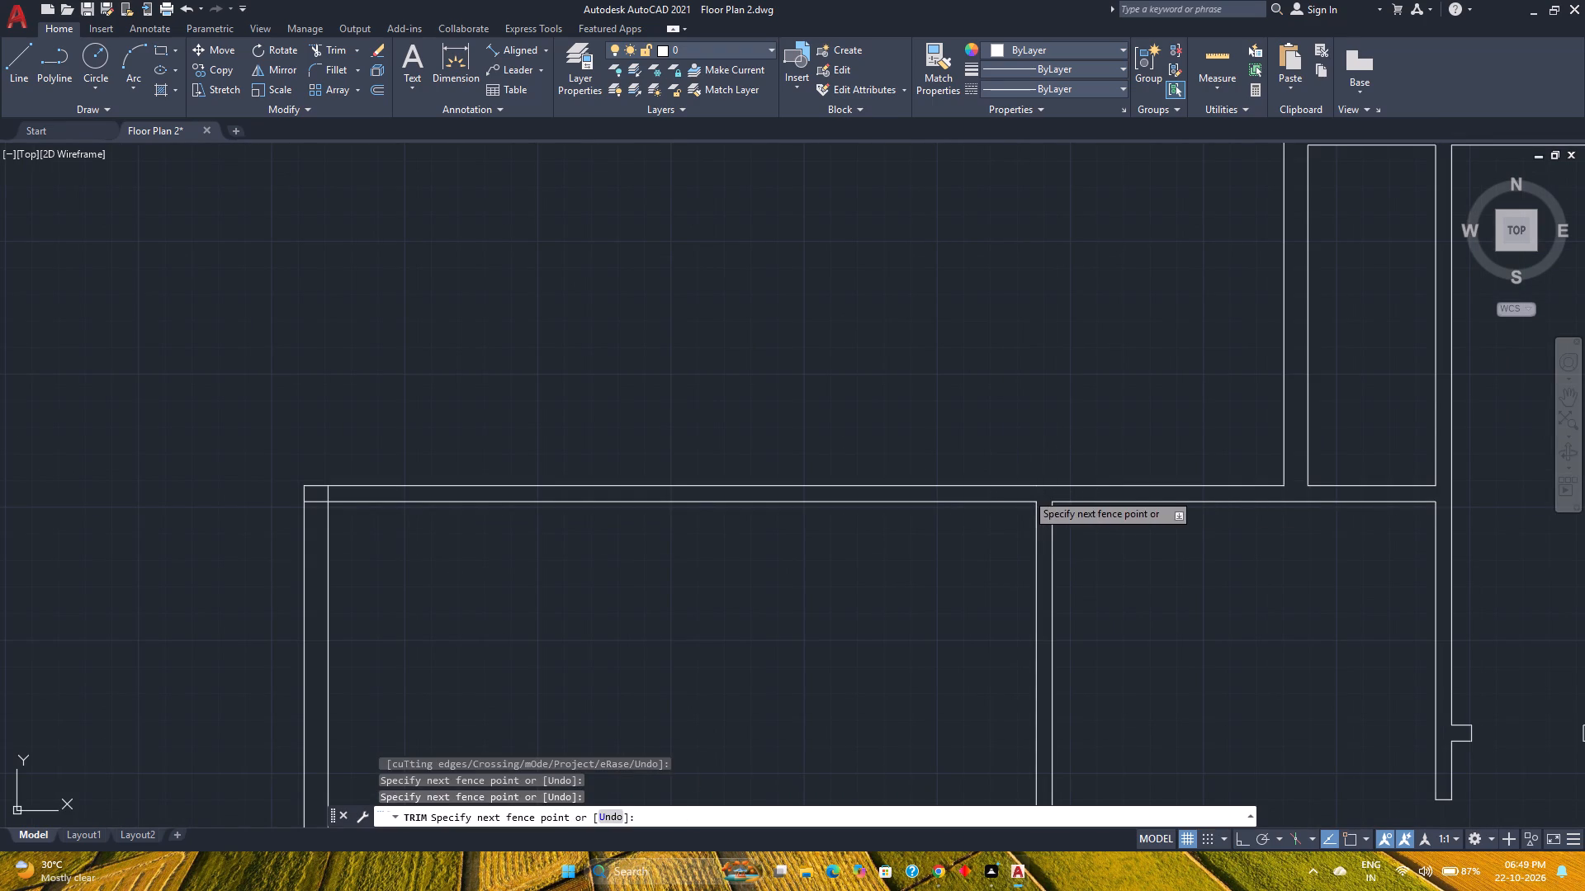
Trim the crossing inner wall lines at the large room's northwest corner and the outer north line segment above that room.
{"action": "scroll", "coordinate": [955, 515], "scroll_direction": "down", "scroll_amount": 1}
{"action": "middle_click_drag", "start_coordinate": [955, 515], "coordinate": [1045, 524]}
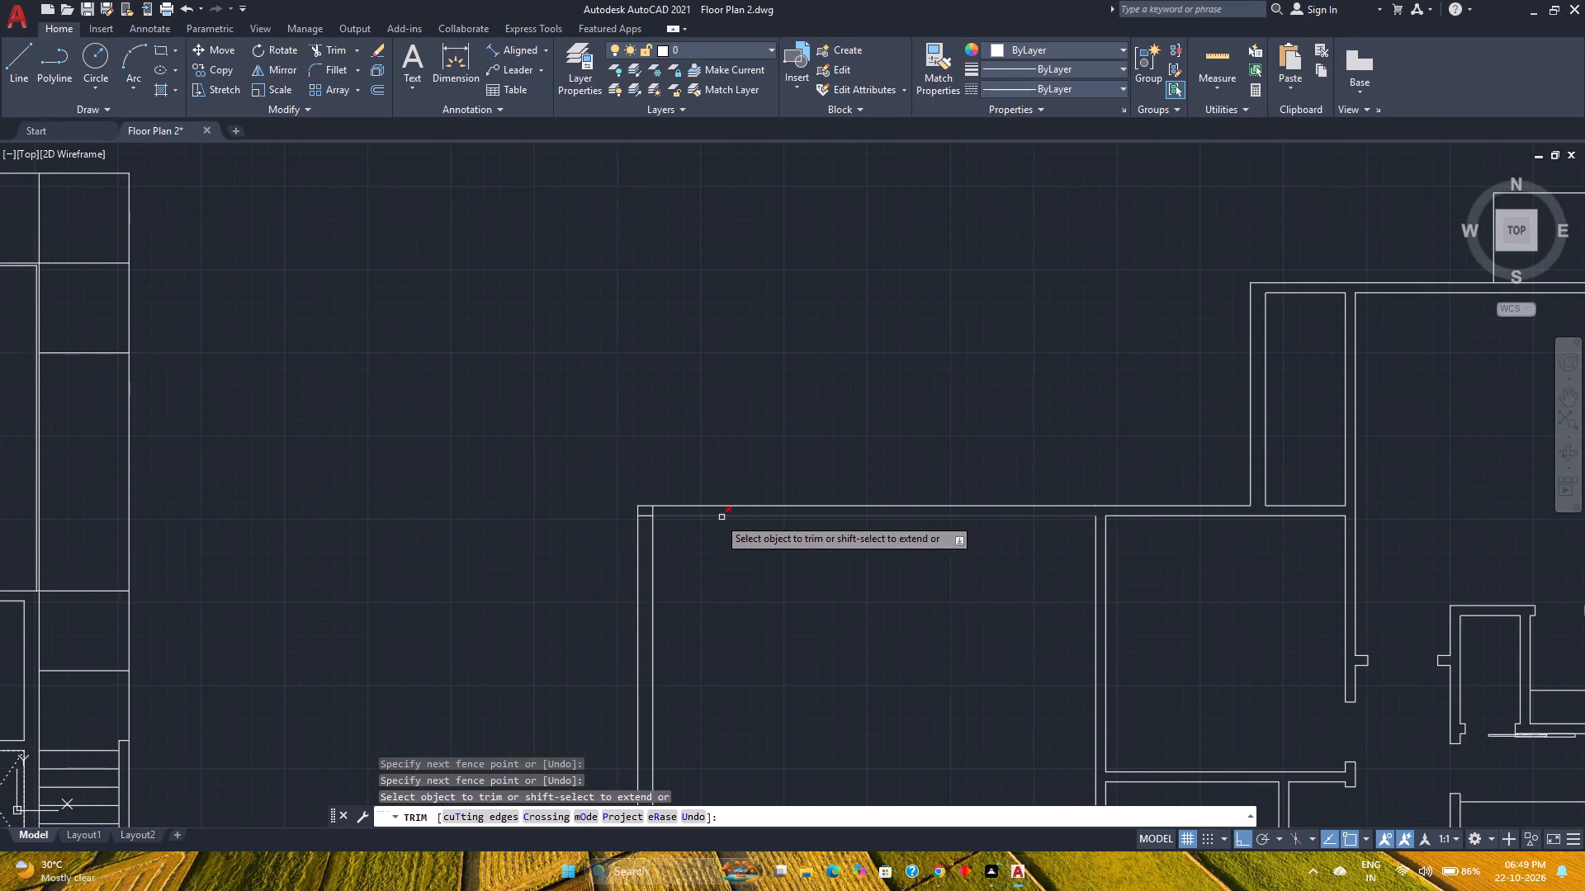
{"action": "scroll", "coordinate": [678, 516], "scroll_direction": "up", "scroll_amount": 2}
{"action": "left_click", "coordinate": [592, 524]}
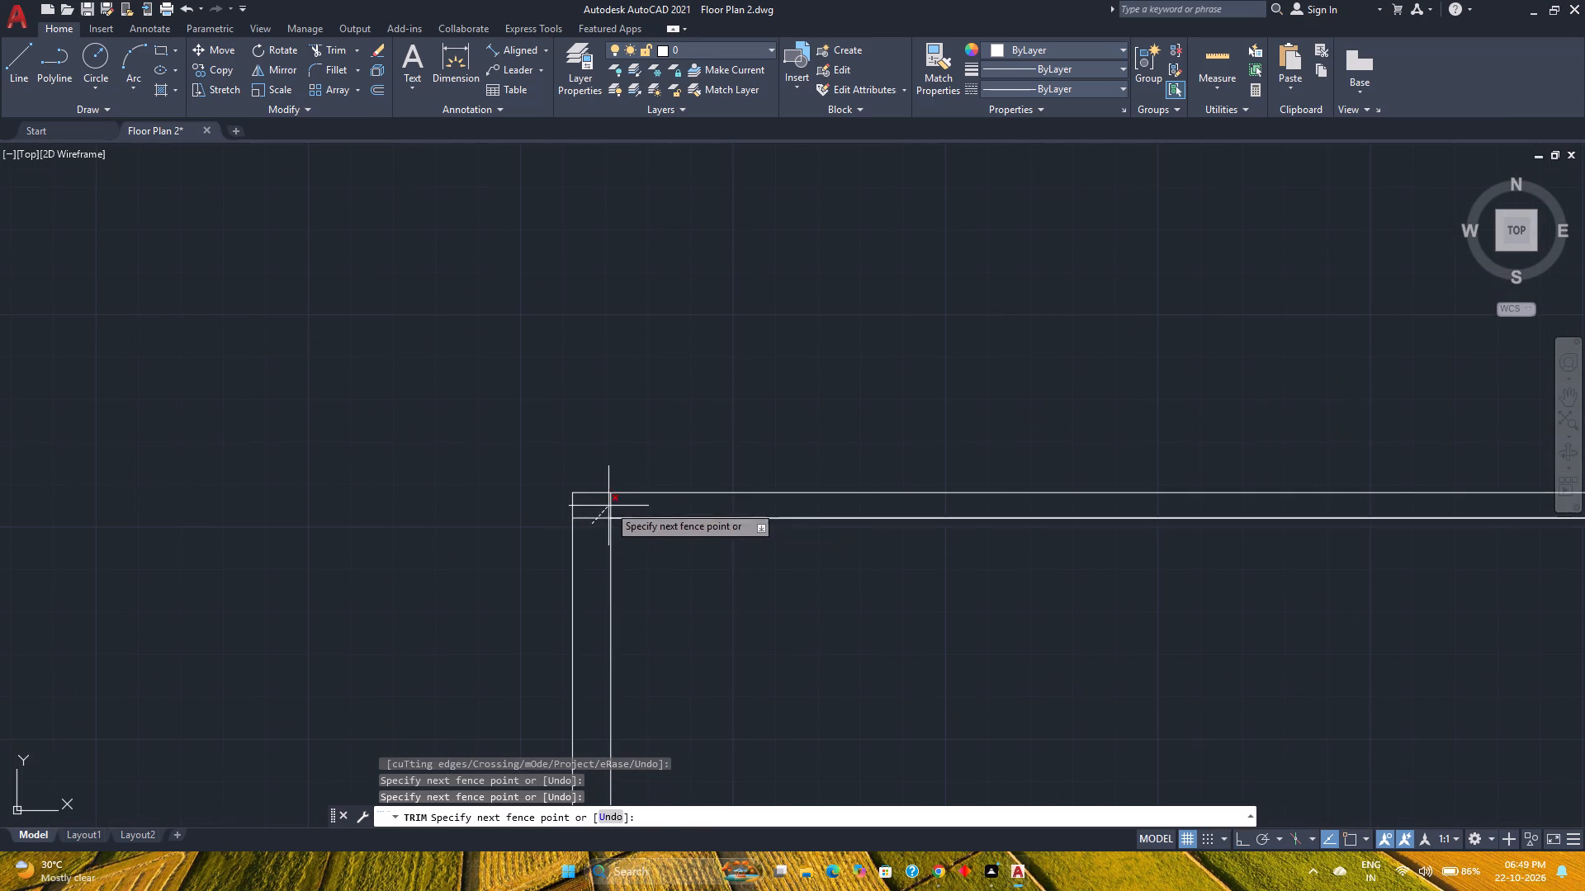
{"action": "left_click", "coordinate": [621, 503]}
{"action": "left_click", "coordinate": [629, 502]}
{"action": "scroll", "coordinate": [629, 466], "scroll_direction": "down", "scroll_amount": 2}
{"action": "left_click", "coordinate": [629, 466]}
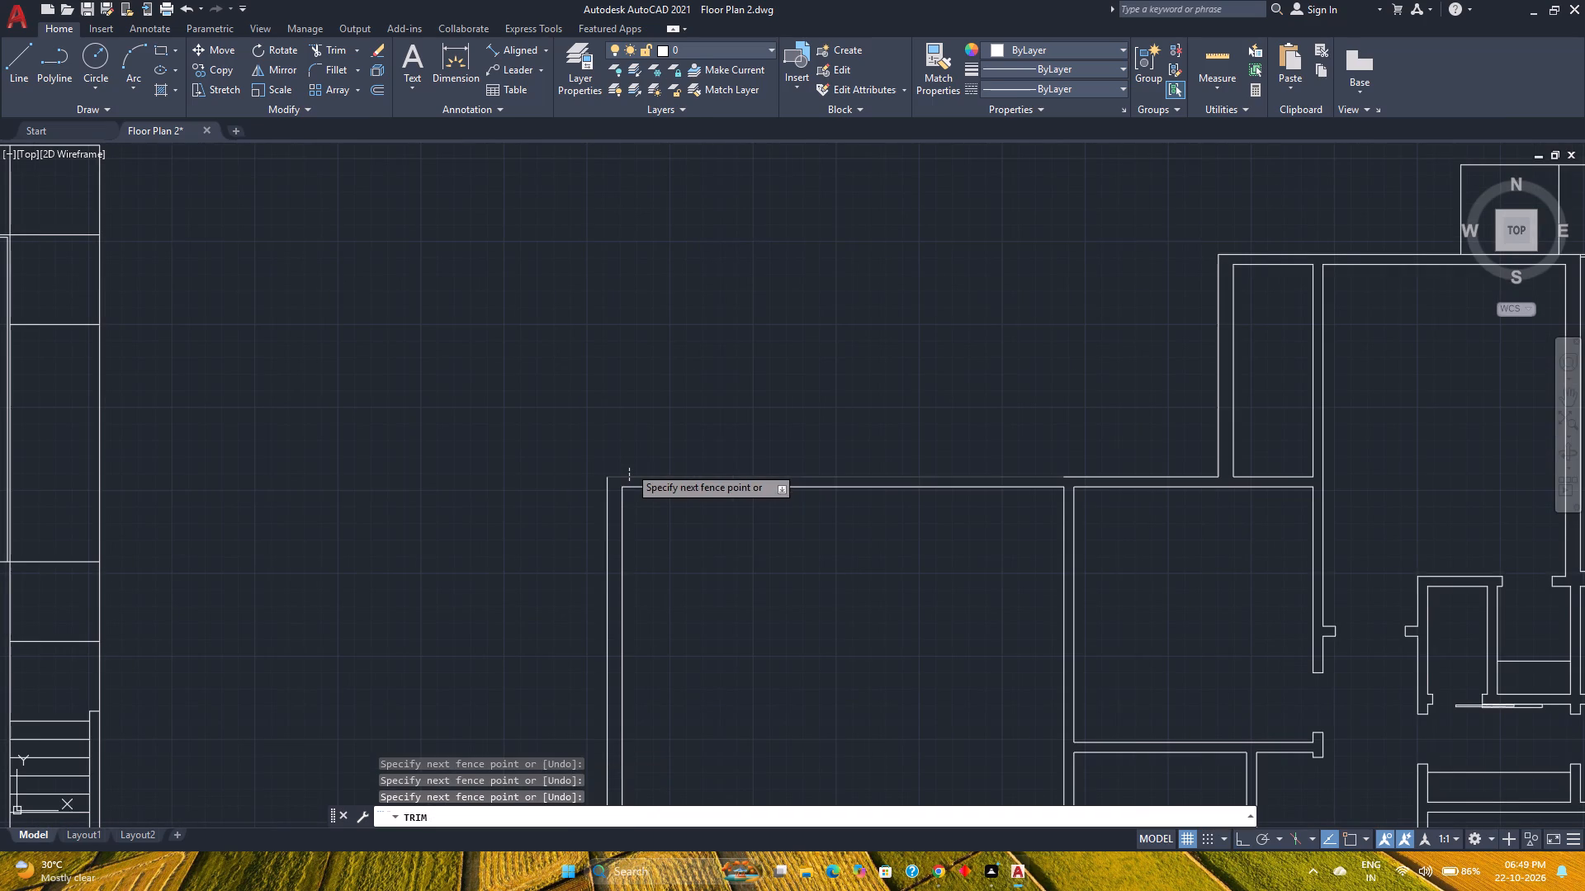
{"action": "key", "text": "Escape"}
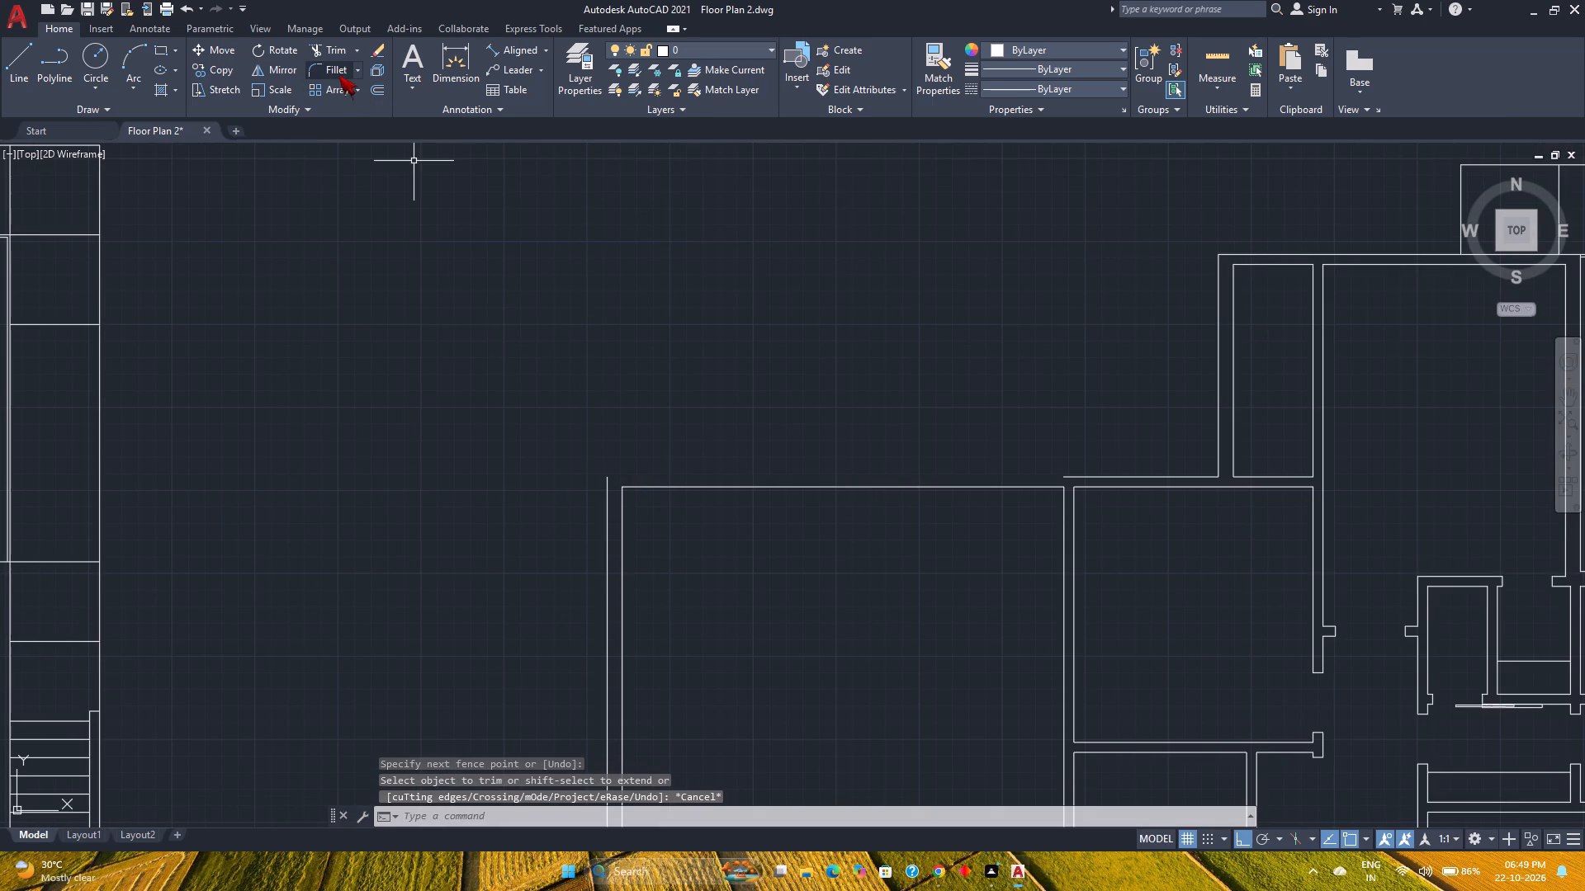
Fillet the outer west wall line with the remaining outer north wall line to close the northwest corner.
{"action": "left_click", "coordinate": [338, 74]}
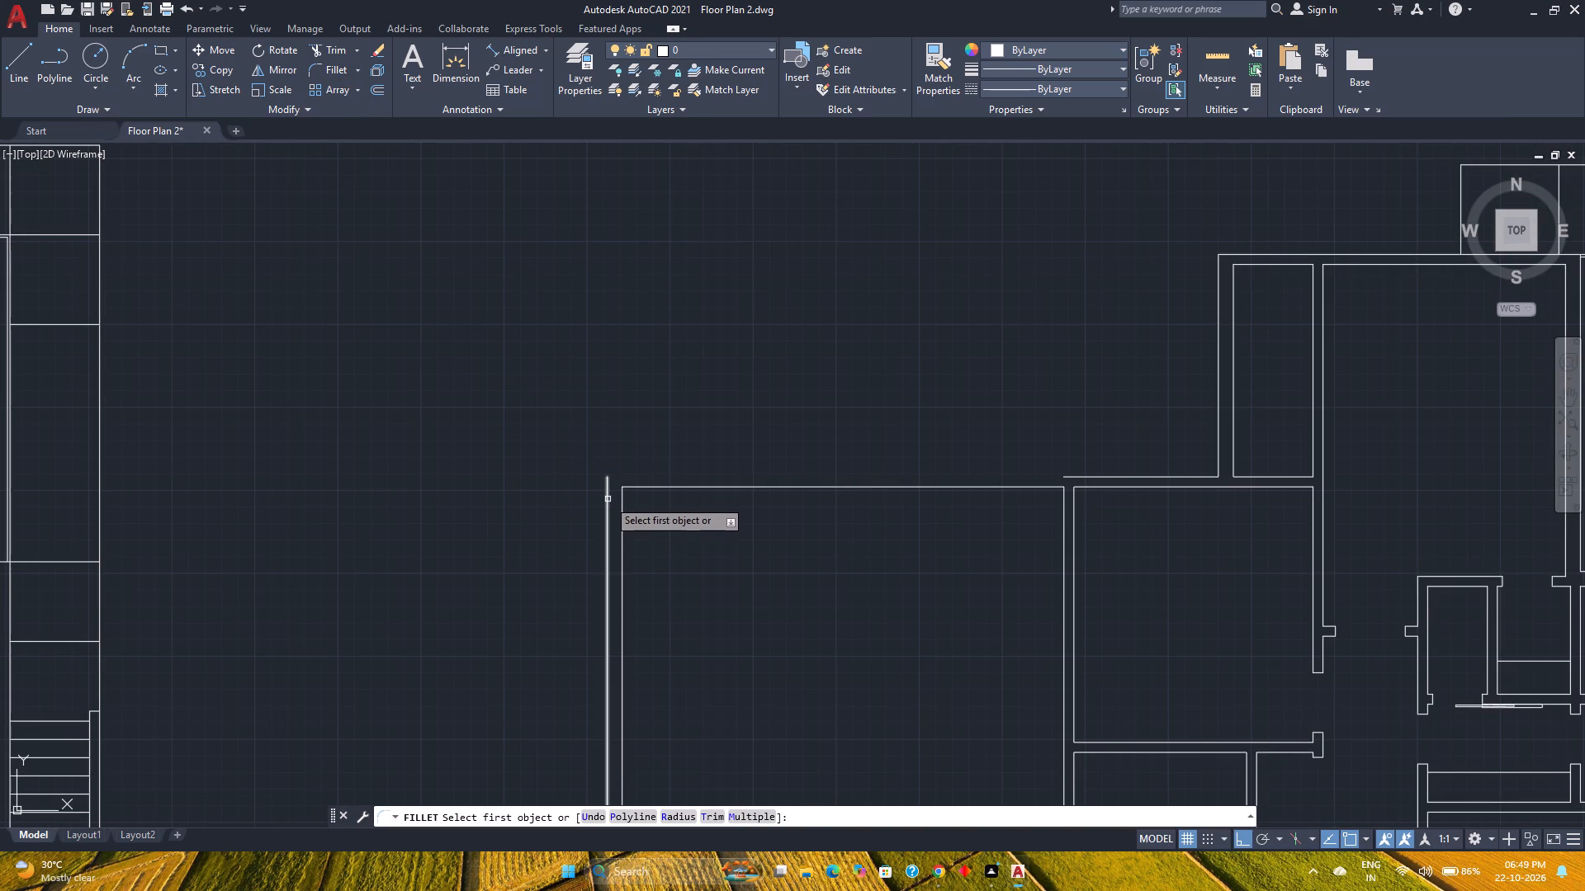
{"action": "left_click", "coordinate": [608, 499]}
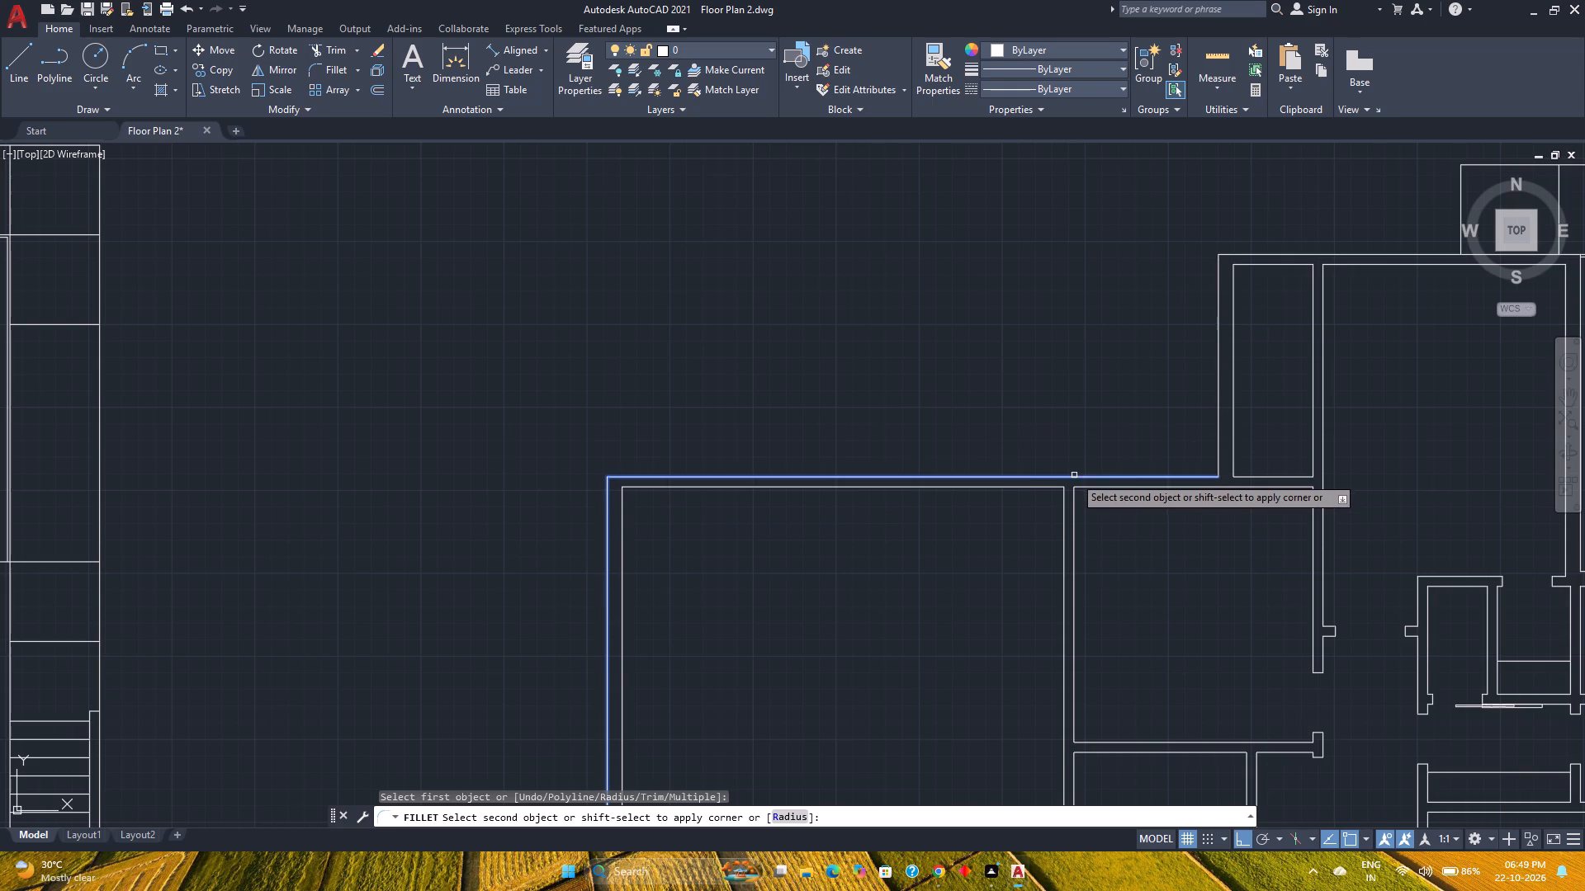
{"action": "left_click", "coordinate": [1074, 476]}
{"action": "key", "text": "Escape"}
Move the outer north wall line 3 inches north.
{"action": "left_click", "coordinate": [1071, 475]}
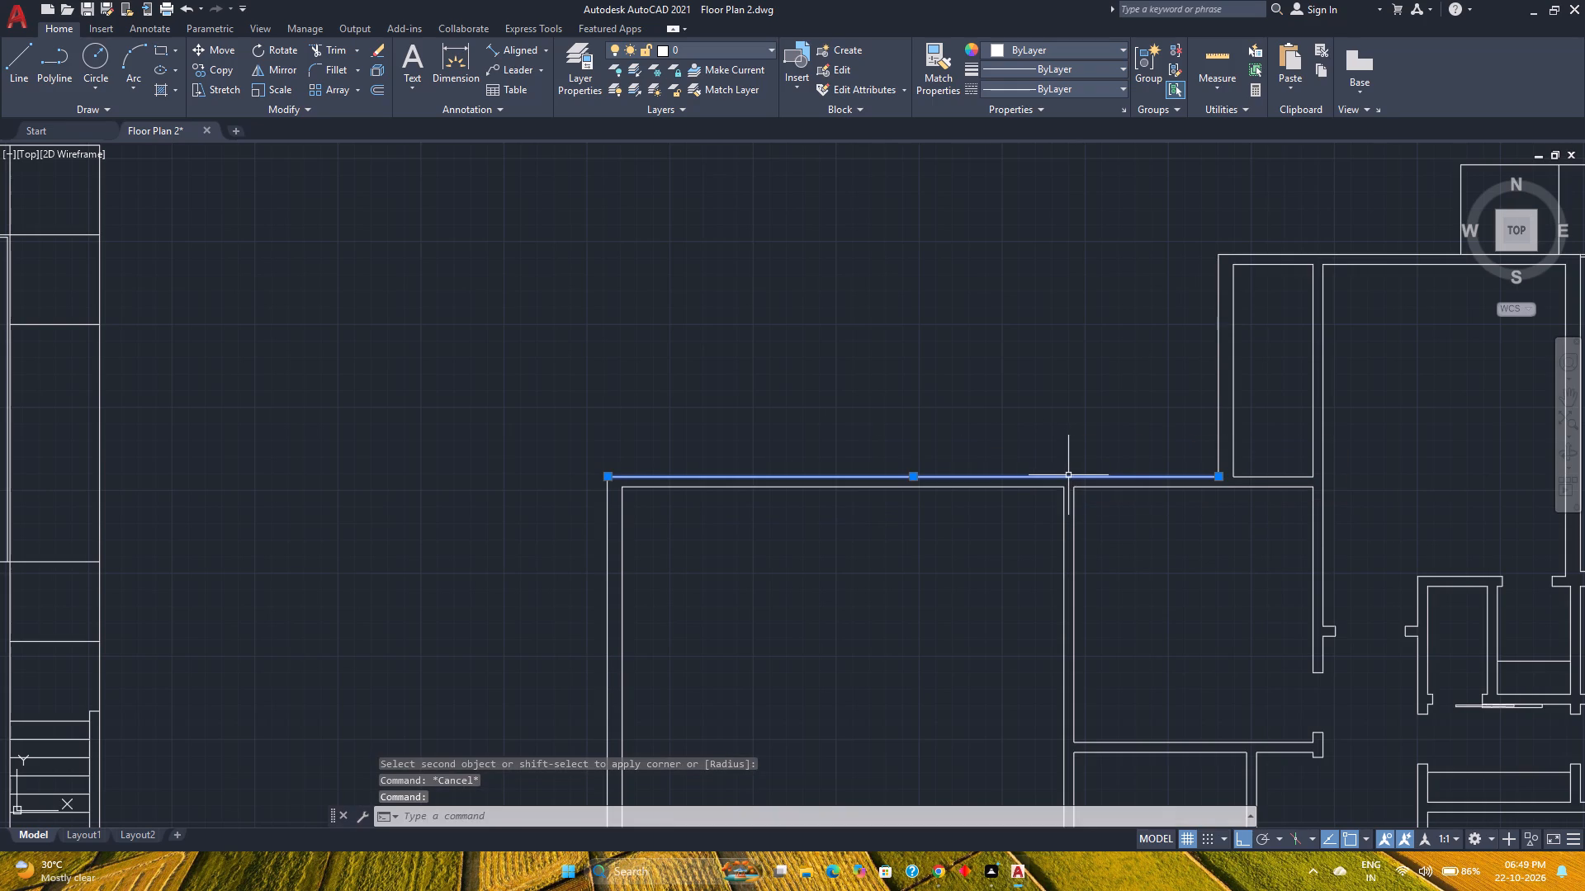
{"action": "key", "text": "m"}
{"action": "key", "text": "Return"}
{"action": "scroll", "coordinate": [1223, 466], "scroll_direction": "up", "scroll_amount": 3}
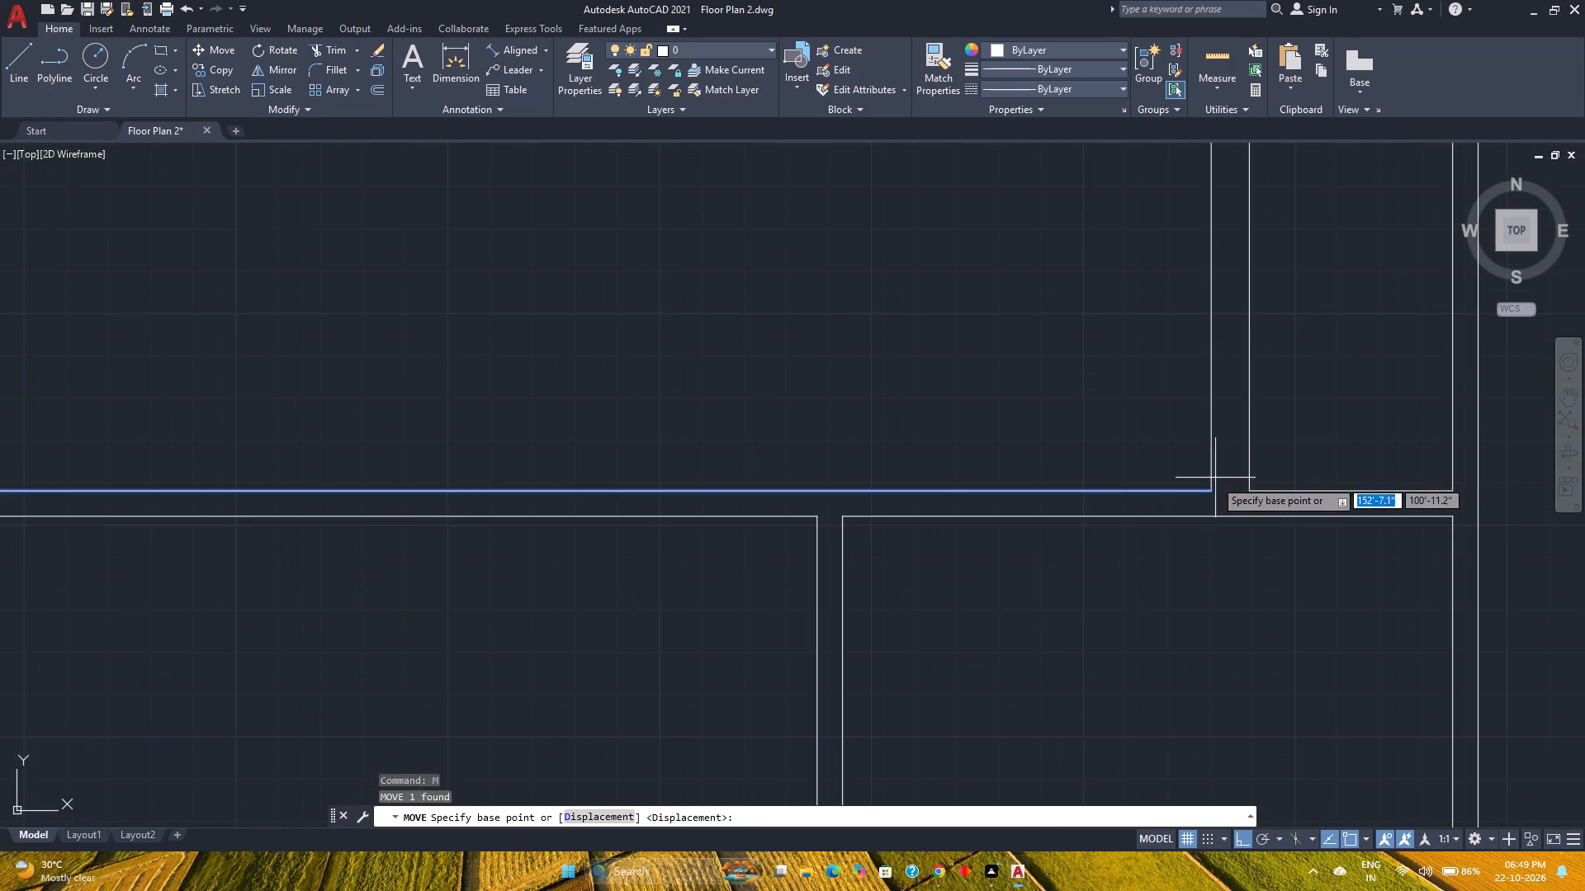
{"action": "left_click", "coordinate": [1214, 492]}
{"action": "key", "text": "3"}
{"action": "key", "text": "Return"}
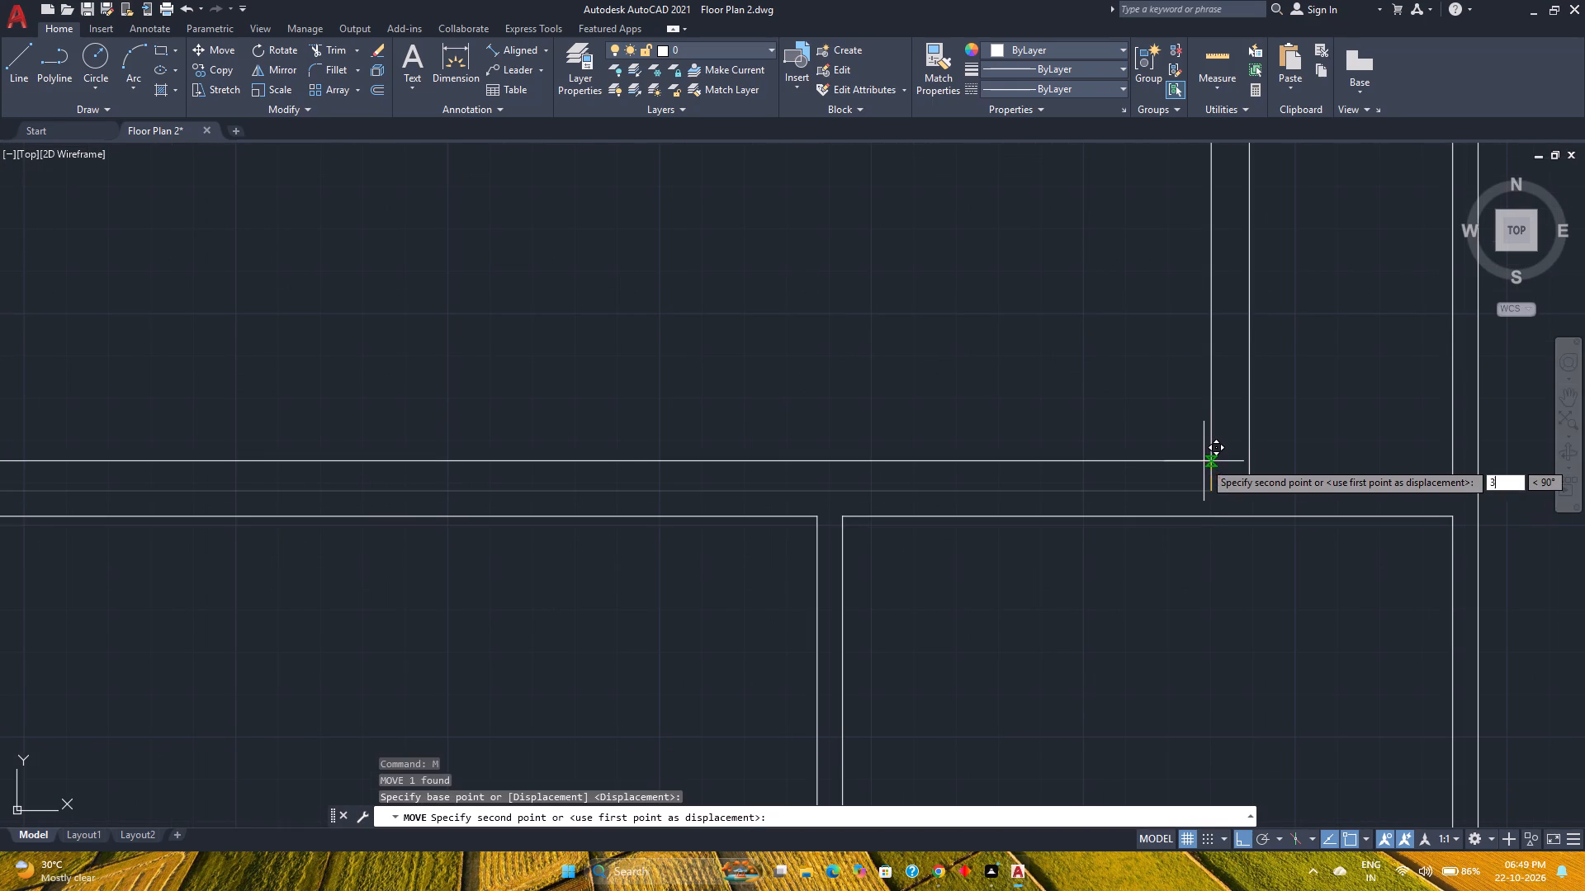
Fillet both ends of the moved north wall line with the outer west wall line and the stepped vertical wall line, using Multiple.
{"action": "scroll", "coordinate": [1103, 471], "scroll_direction": "down", "scroll_amount": 3}
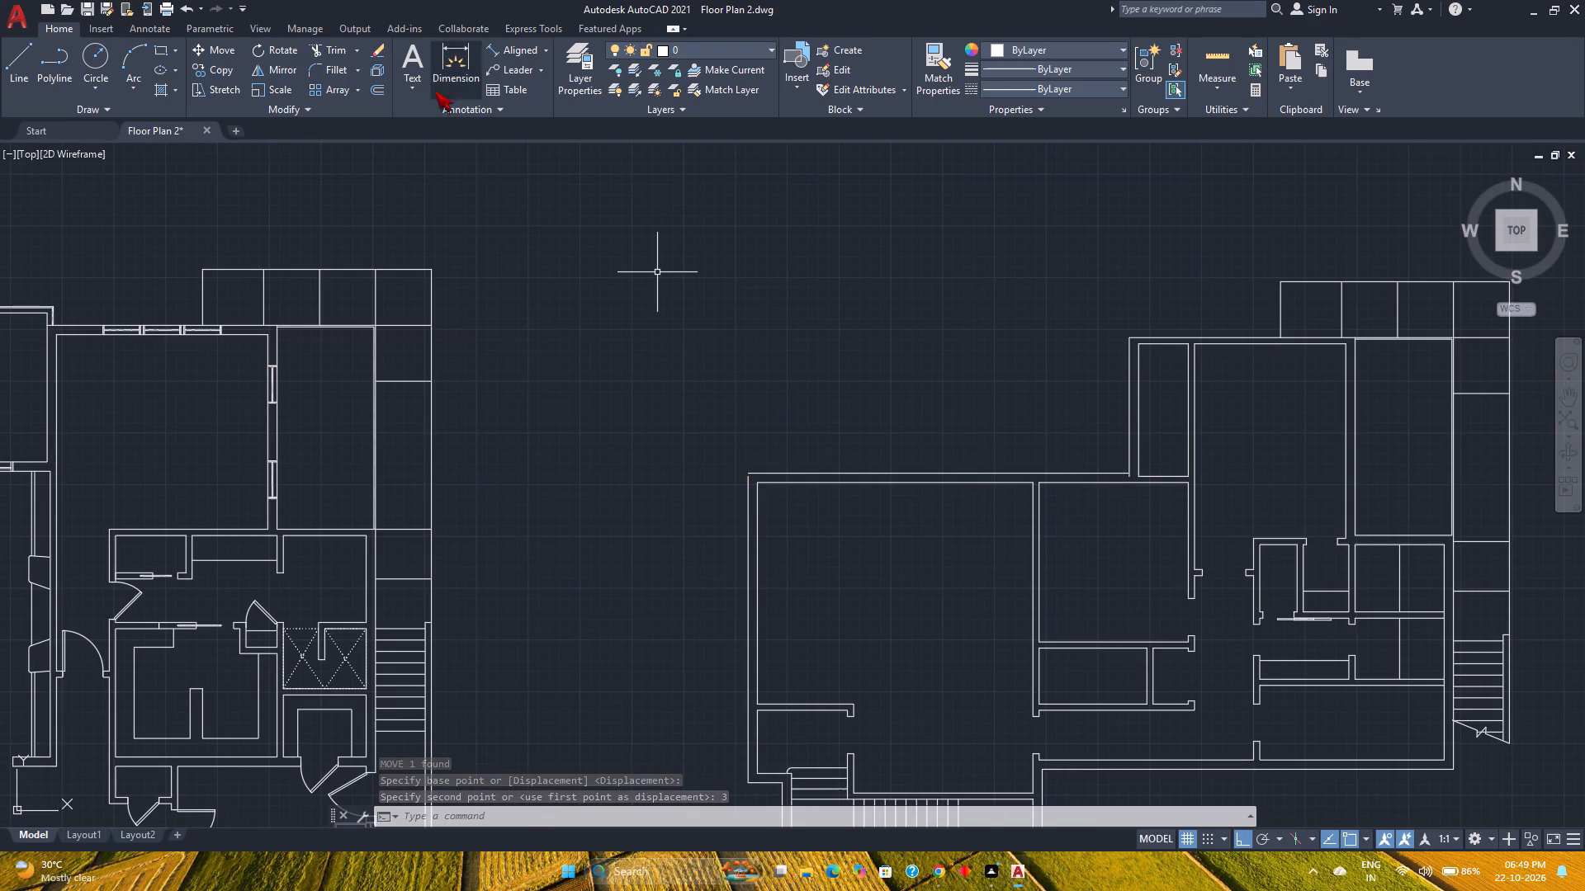
{"action": "left_click", "coordinate": [343, 66]}
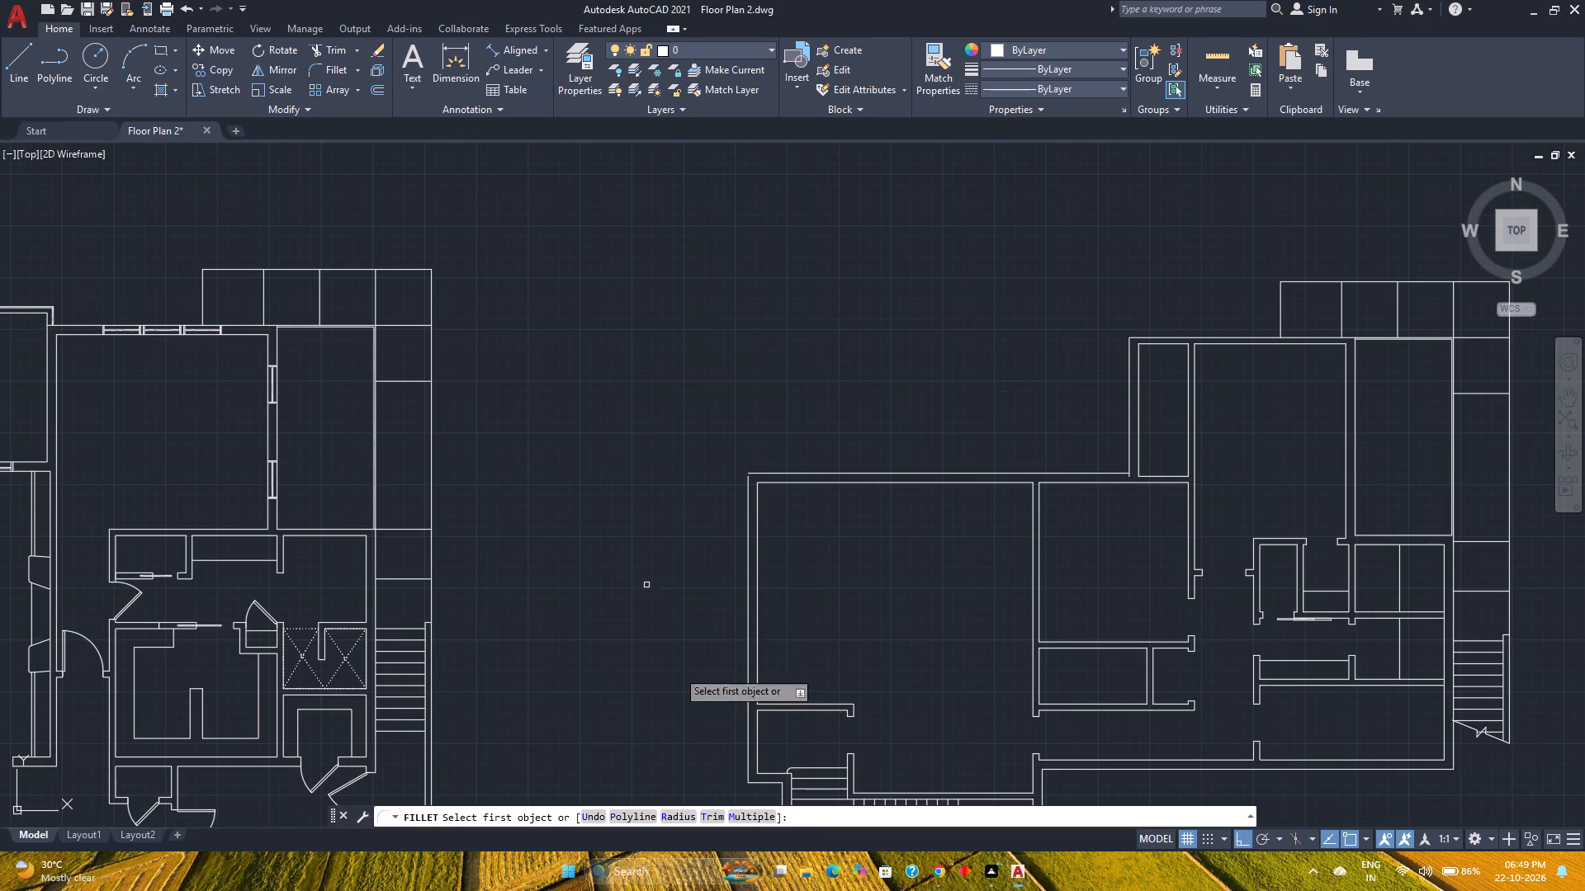
{"action": "left_click", "coordinate": [763, 810]}
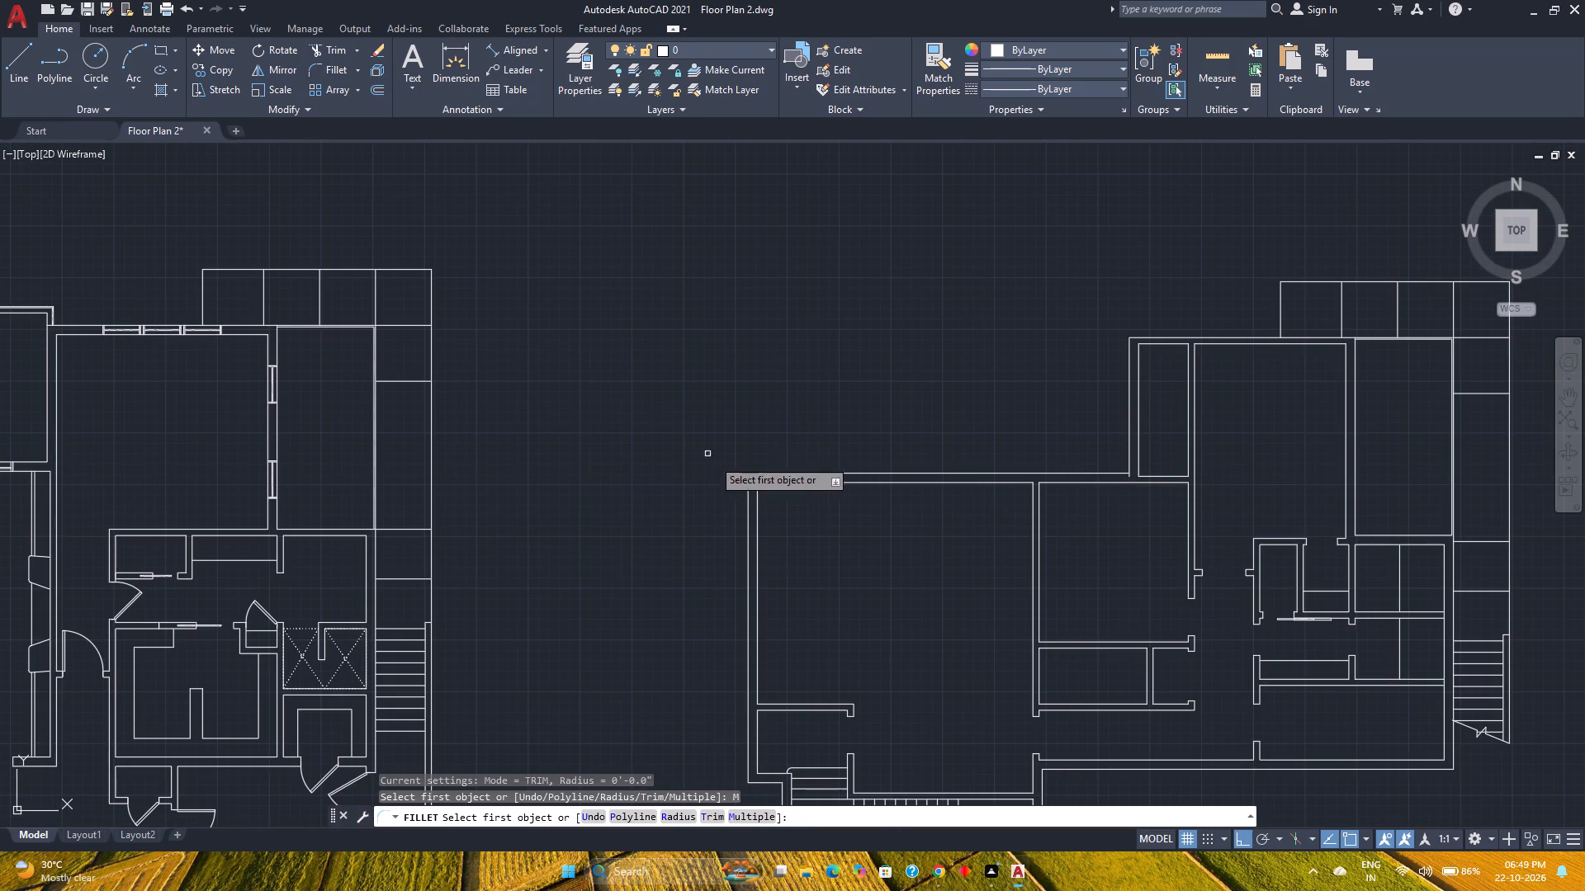
{"action": "left_click", "coordinate": [747, 491]}
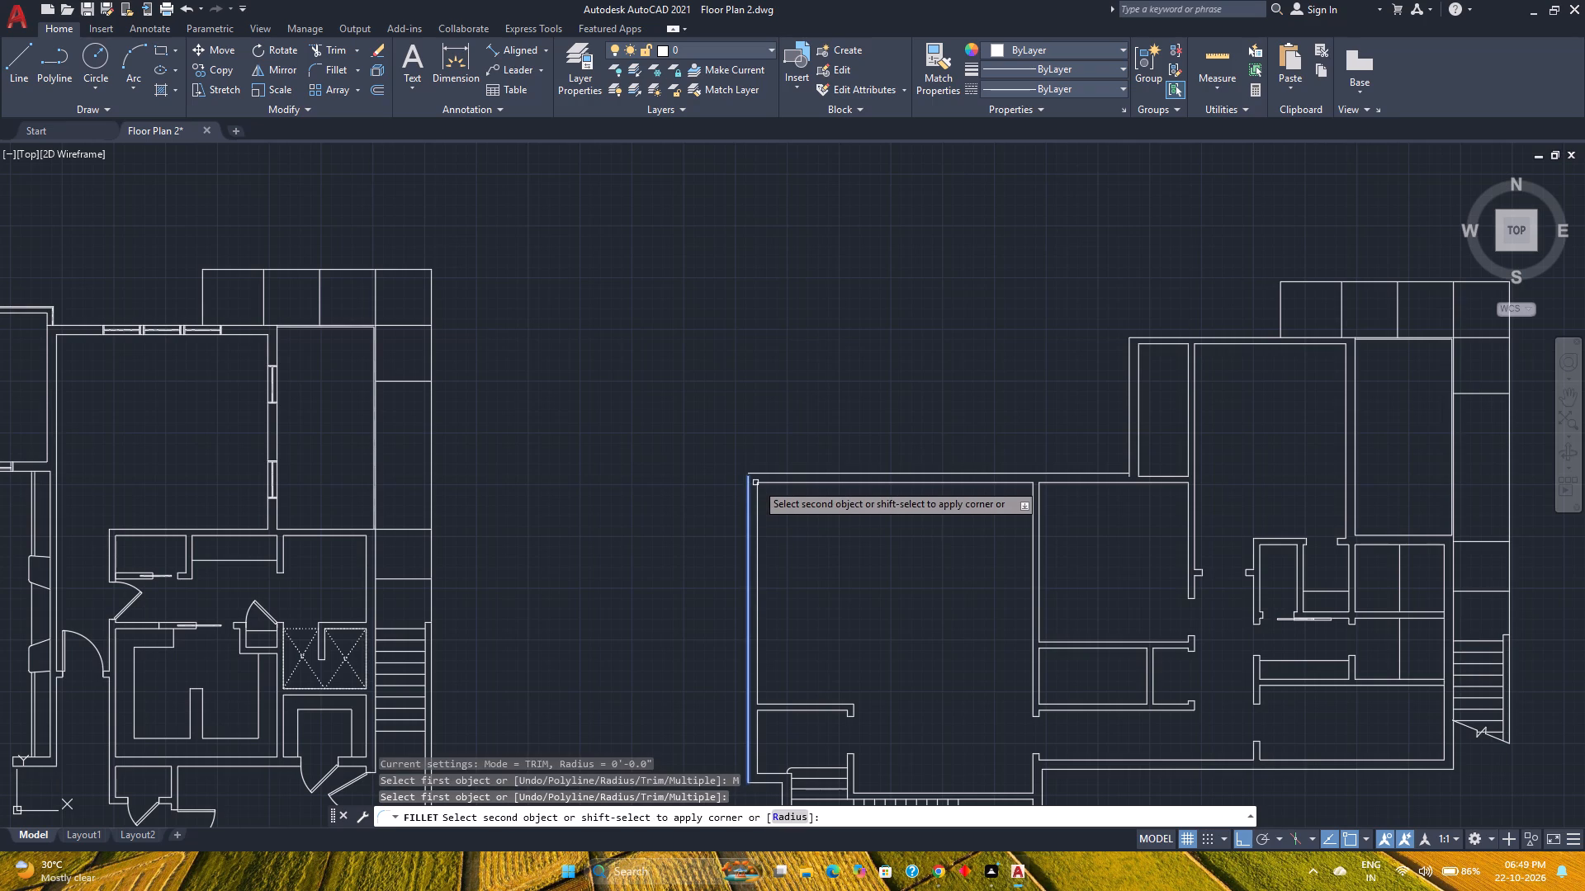
{"action": "left_click", "coordinate": [761, 474]}
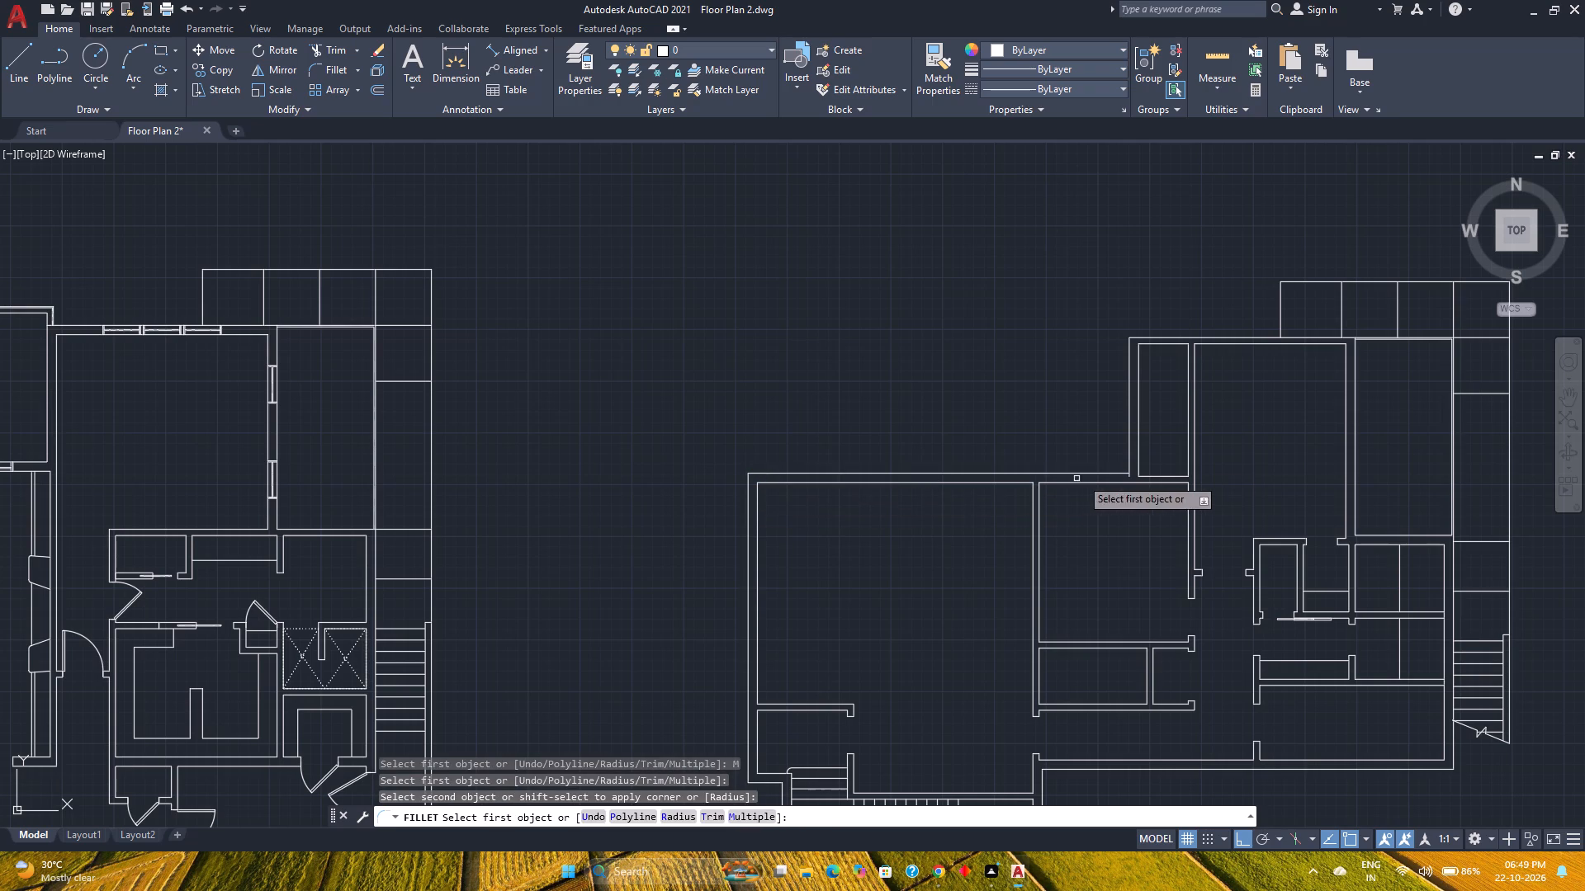
{"action": "scroll", "coordinate": [1180, 454], "scroll_direction": "up", "scroll_amount": 3}
{"action": "left_click", "coordinate": [1049, 475]}
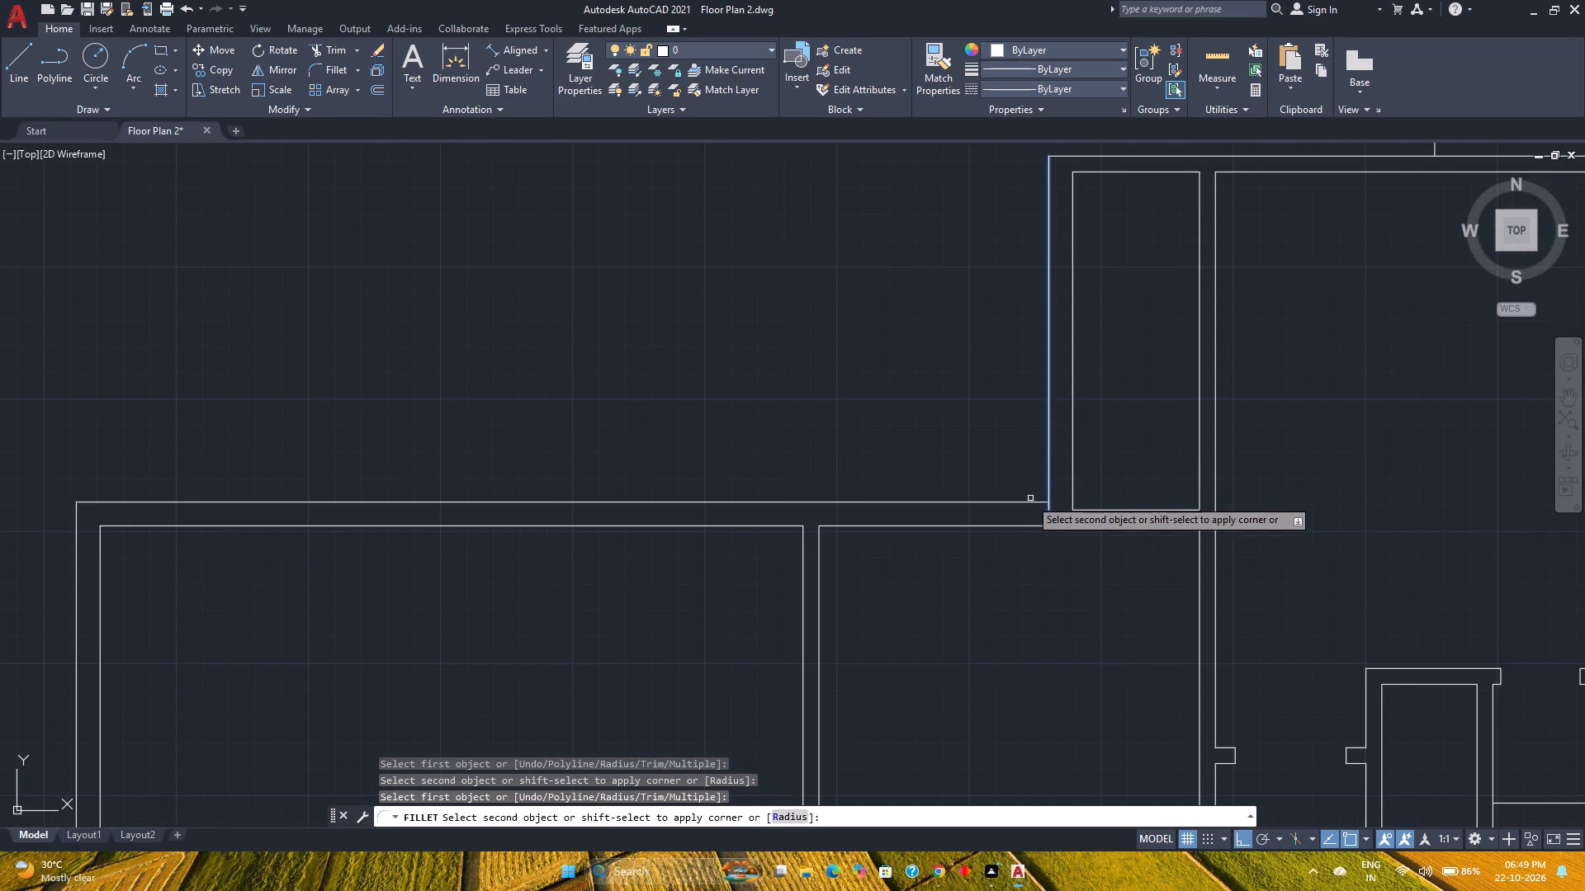
{"action": "left_click", "coordinate": [1029, 502]}
{"action": "key", "text": "Escape"}
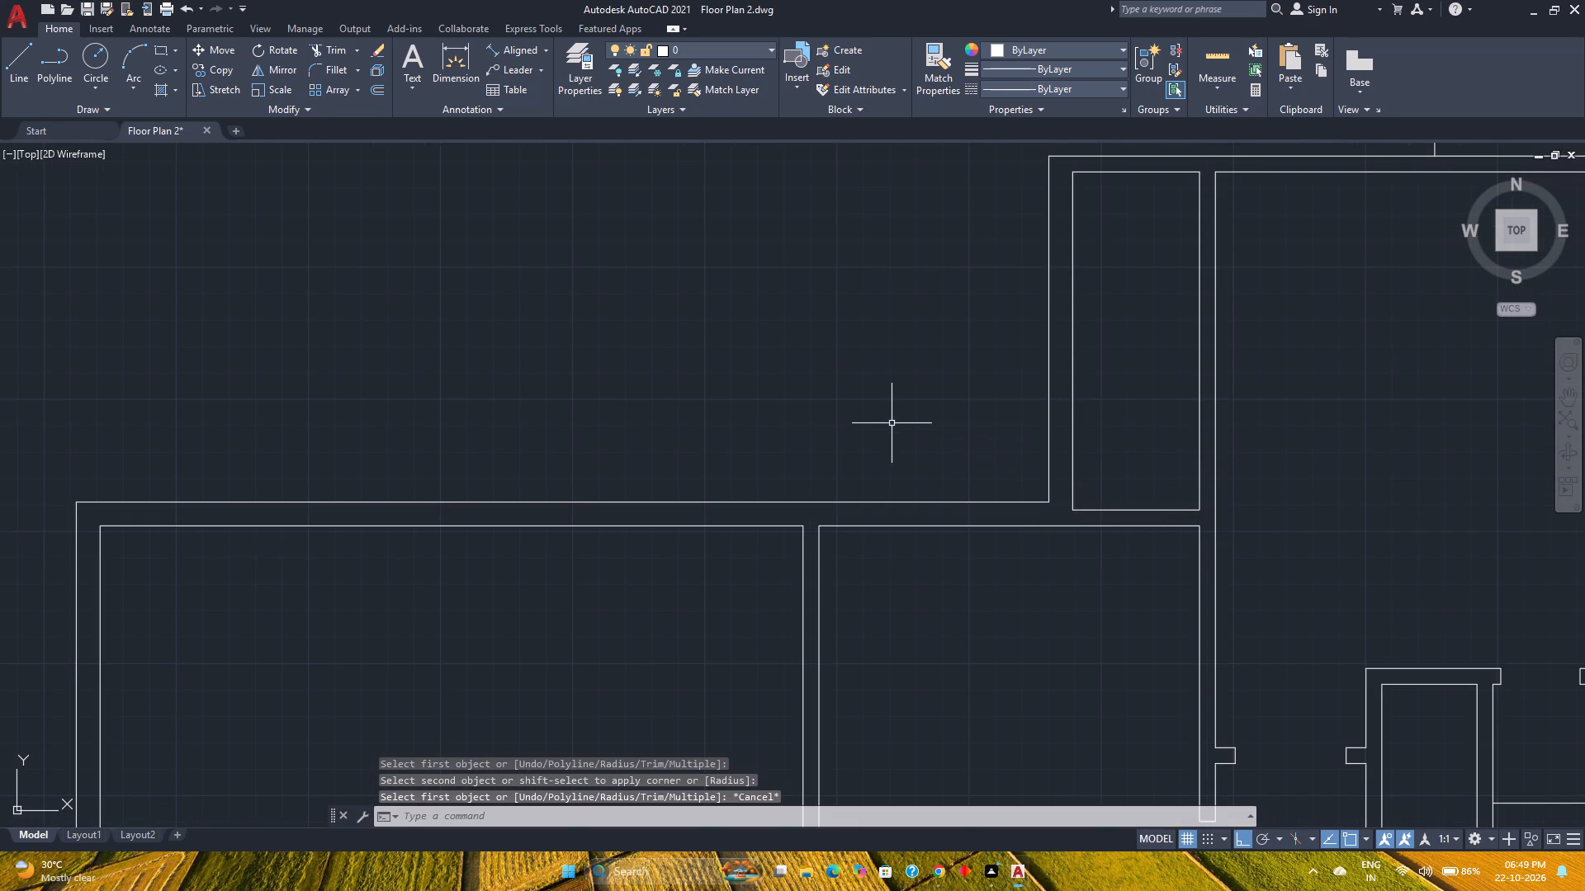
Save the drawing.
{"action": "scroll", "coordinate": [938, 599], "scroll_direction": "down", "scroll_amount": 1}
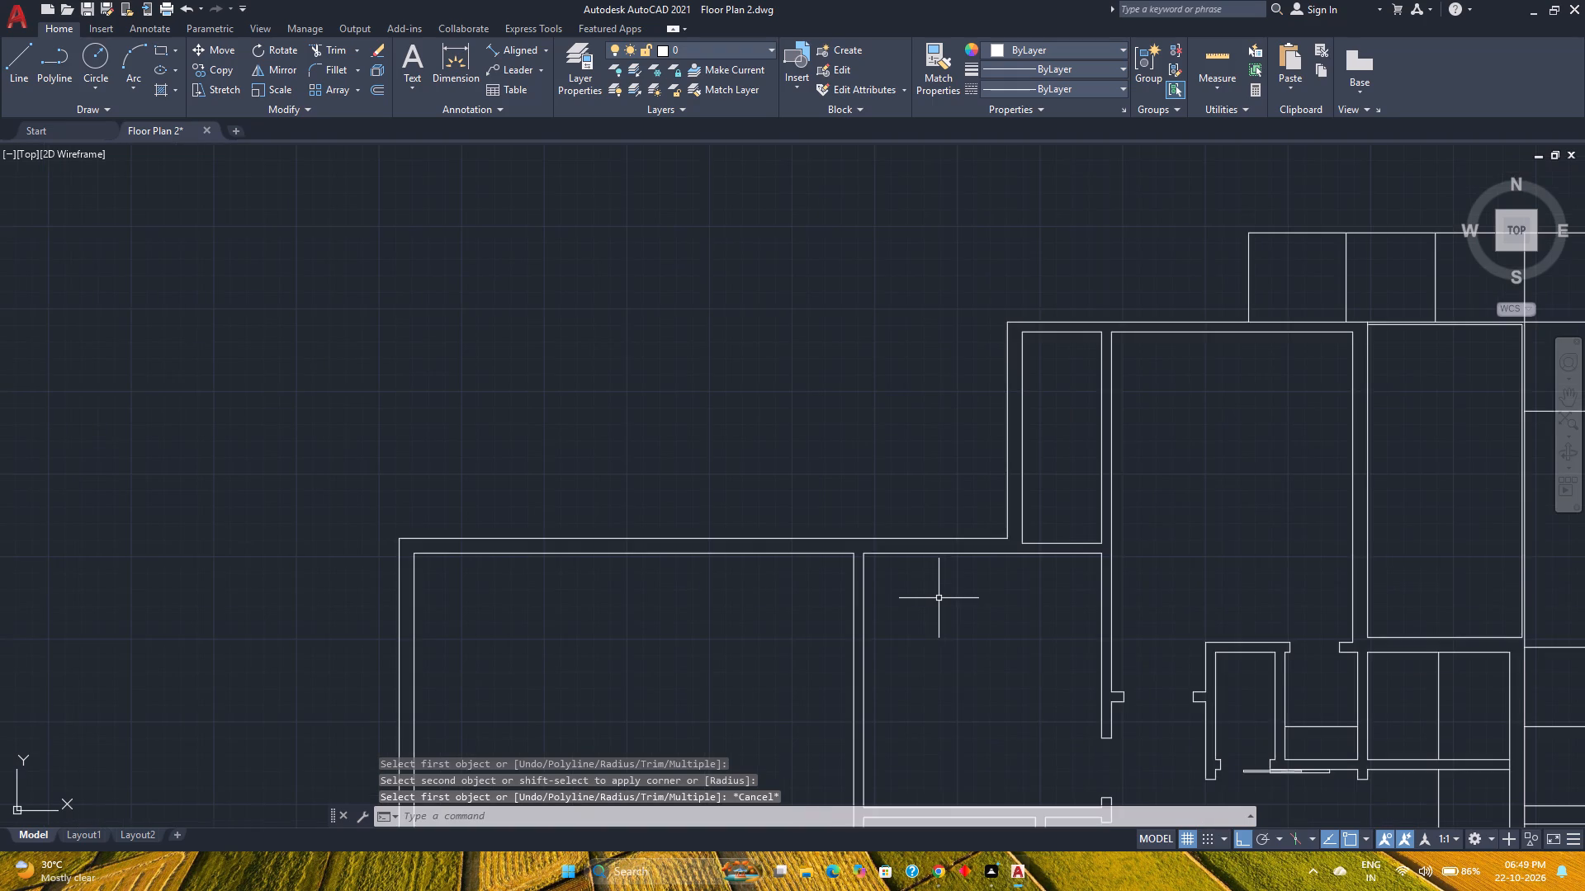
{"action": "middle_click_drag", "start_coordinate": [939, 598], "coordinate": [960, 540]}
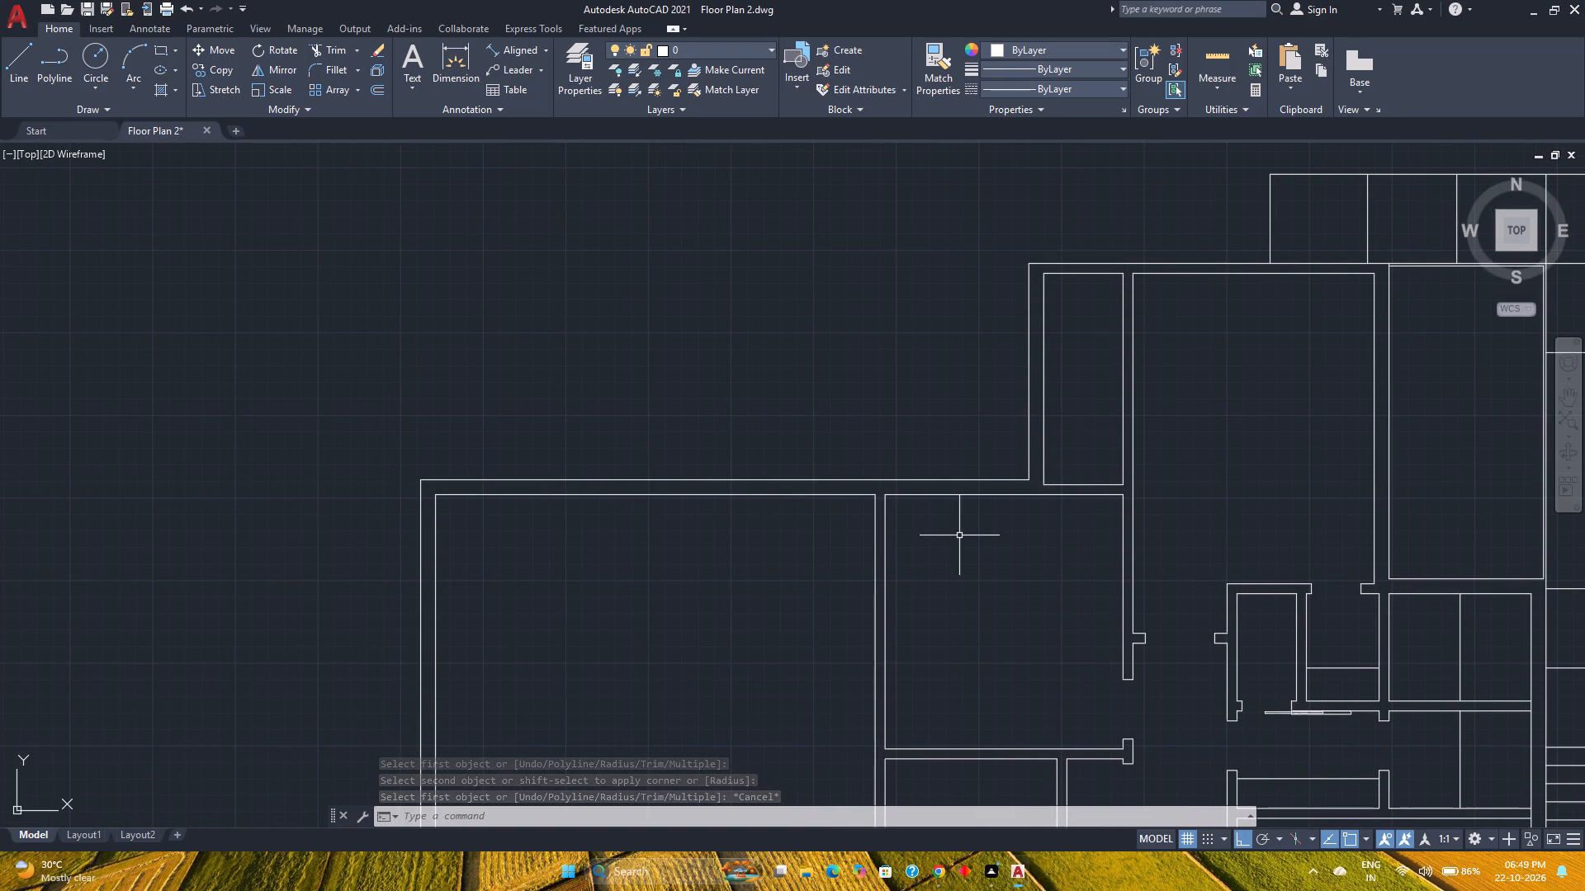
{"action": "key", "text": "ctrl+s"}
Examine the plan's northern rooms and the gridded strip along its north and east sides.
{"action": "middle_click_drag", "start_coordinate": [1005, 549], "coordinate": [866, 549]}
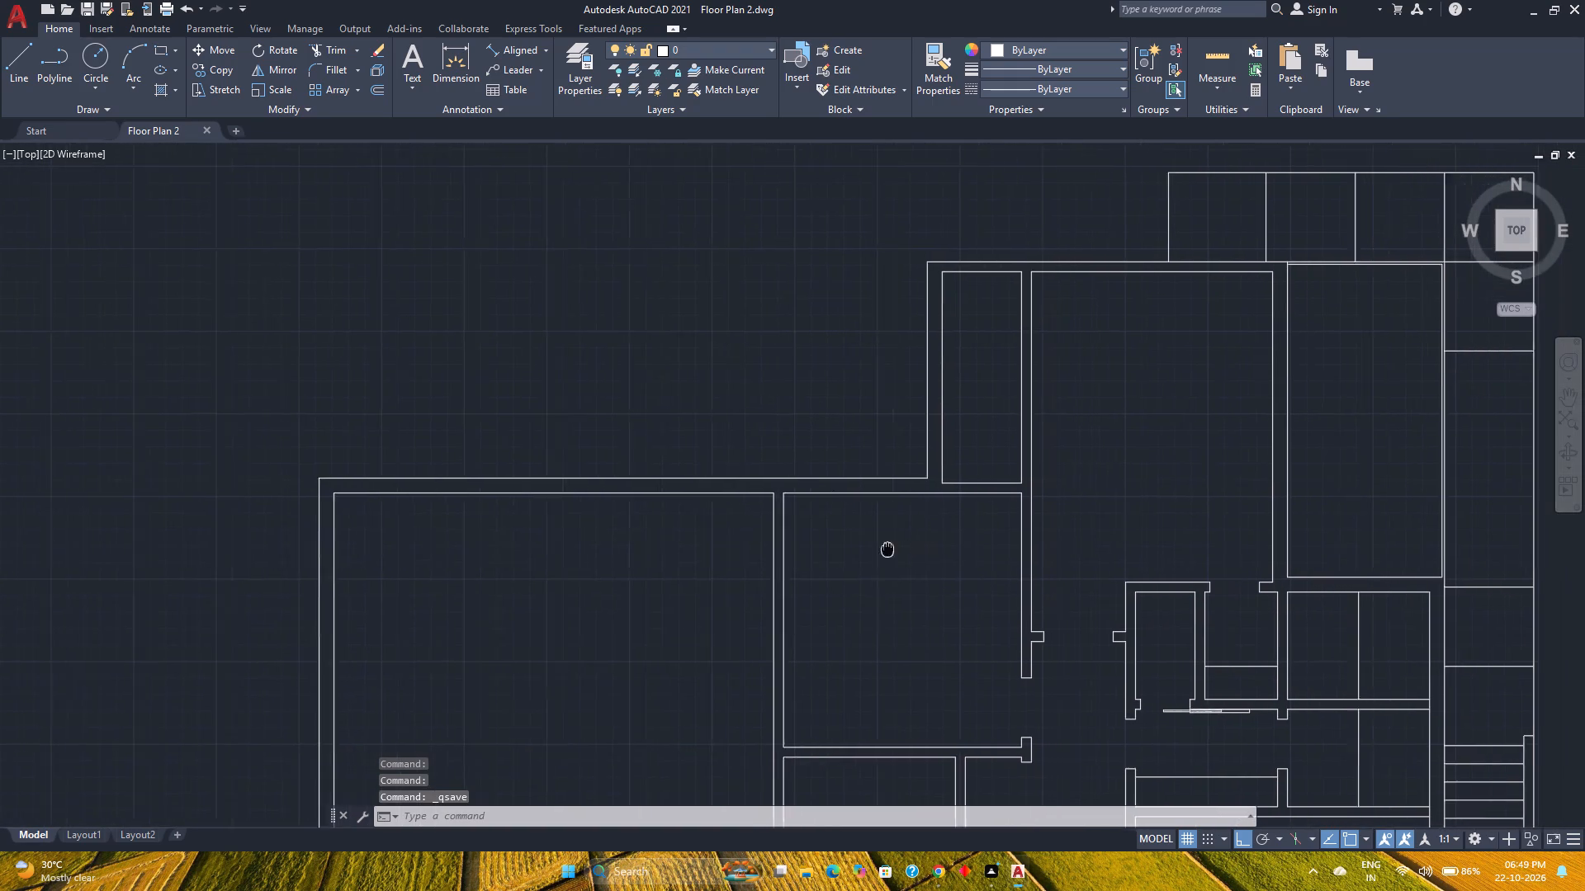
{"action": "middle_click_drag", "start_coordinate": [866, 549], "coordinate": [811, 562]}
{"action": "middle_click", "coordinate": [811, 562]}
{"action": "scroll", "coordinate": [945, 390], "scroll_direction": "up", "scroll_amount": 2}
{"action": "middle_click_drag", "start_coordinate": [945, 389], "coordinate": [856, 511]}
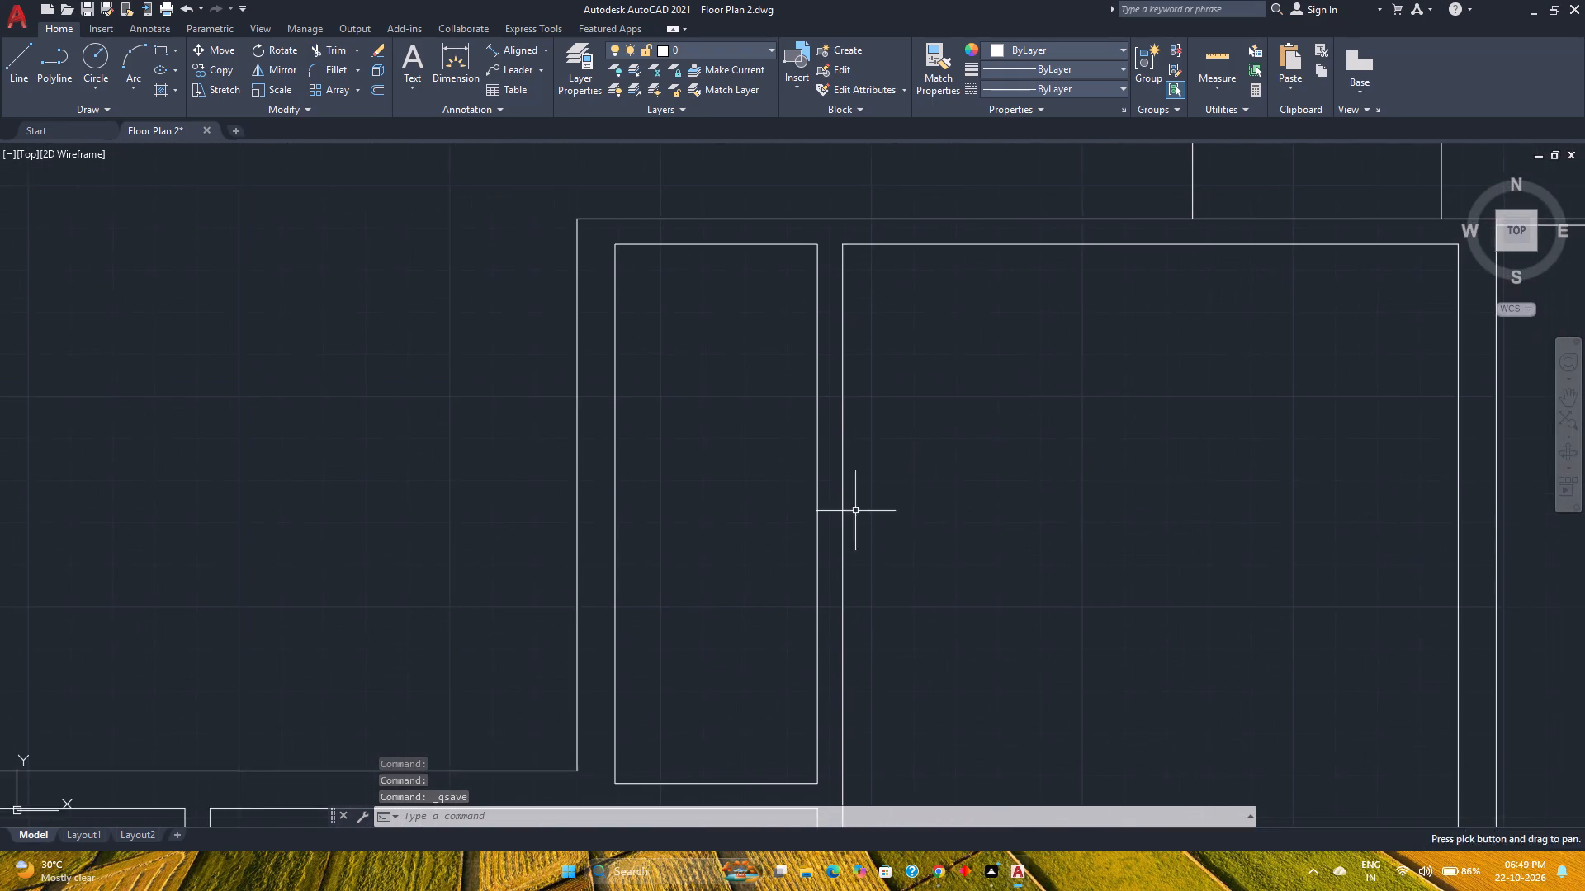
{"action": "scroll", "coordinate": [819, 481], "scroll_direction": "down", "scroll_amount": 1}
{"action": "scroll", "coordinate": [777, 397], "scroll_direction": "down", "scroll_amount": 2}
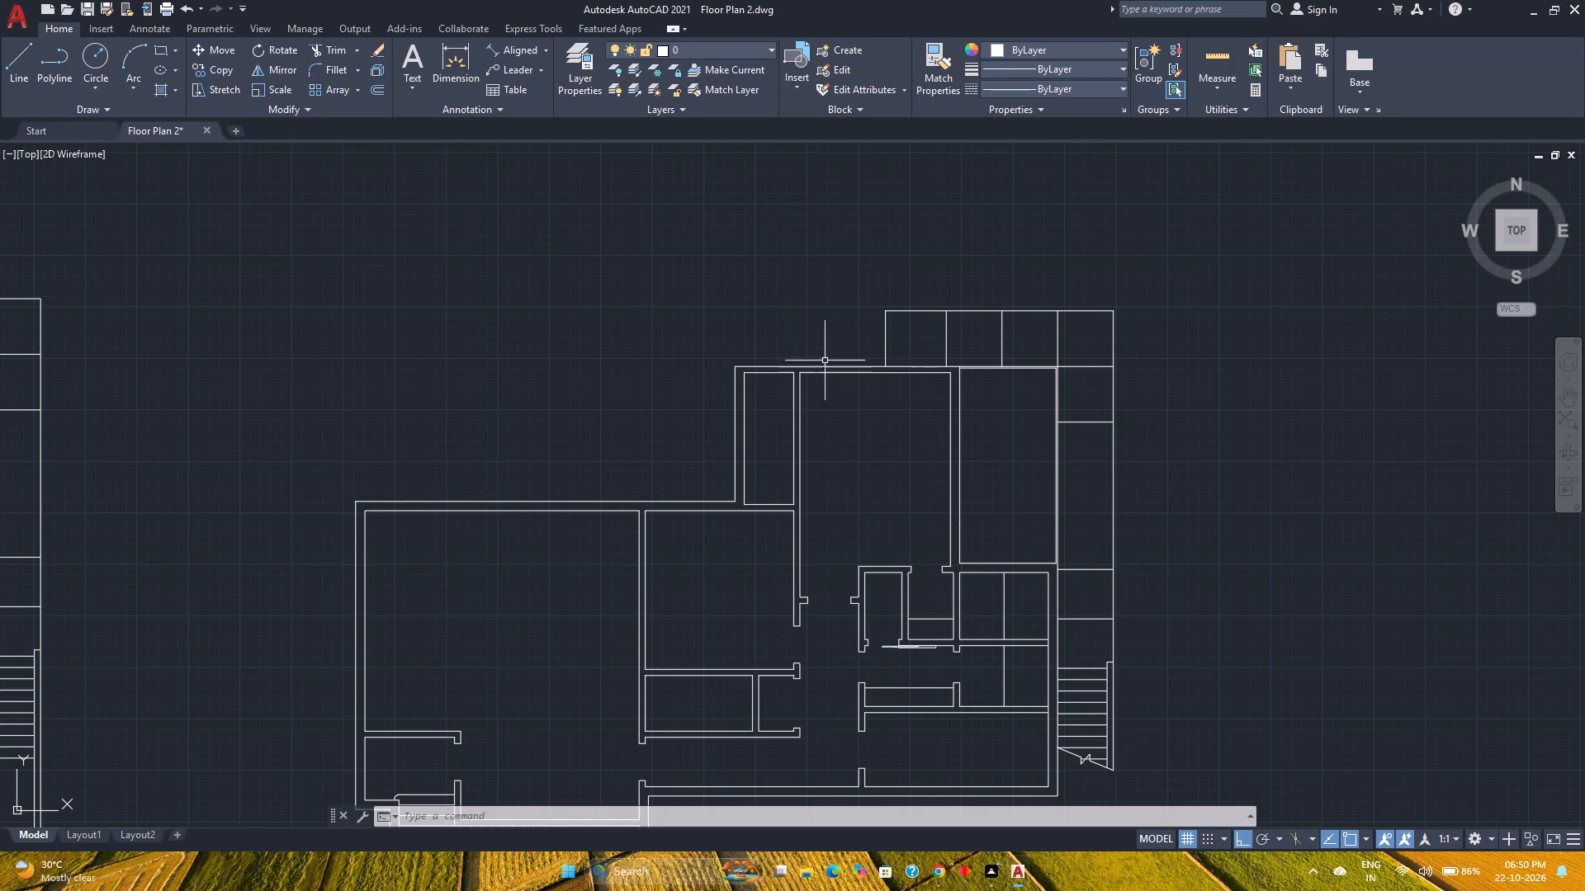
{"action": "scroll", "coordinate": [1006, 351], "scroll_direction": "up", "scroll_amount": 2}
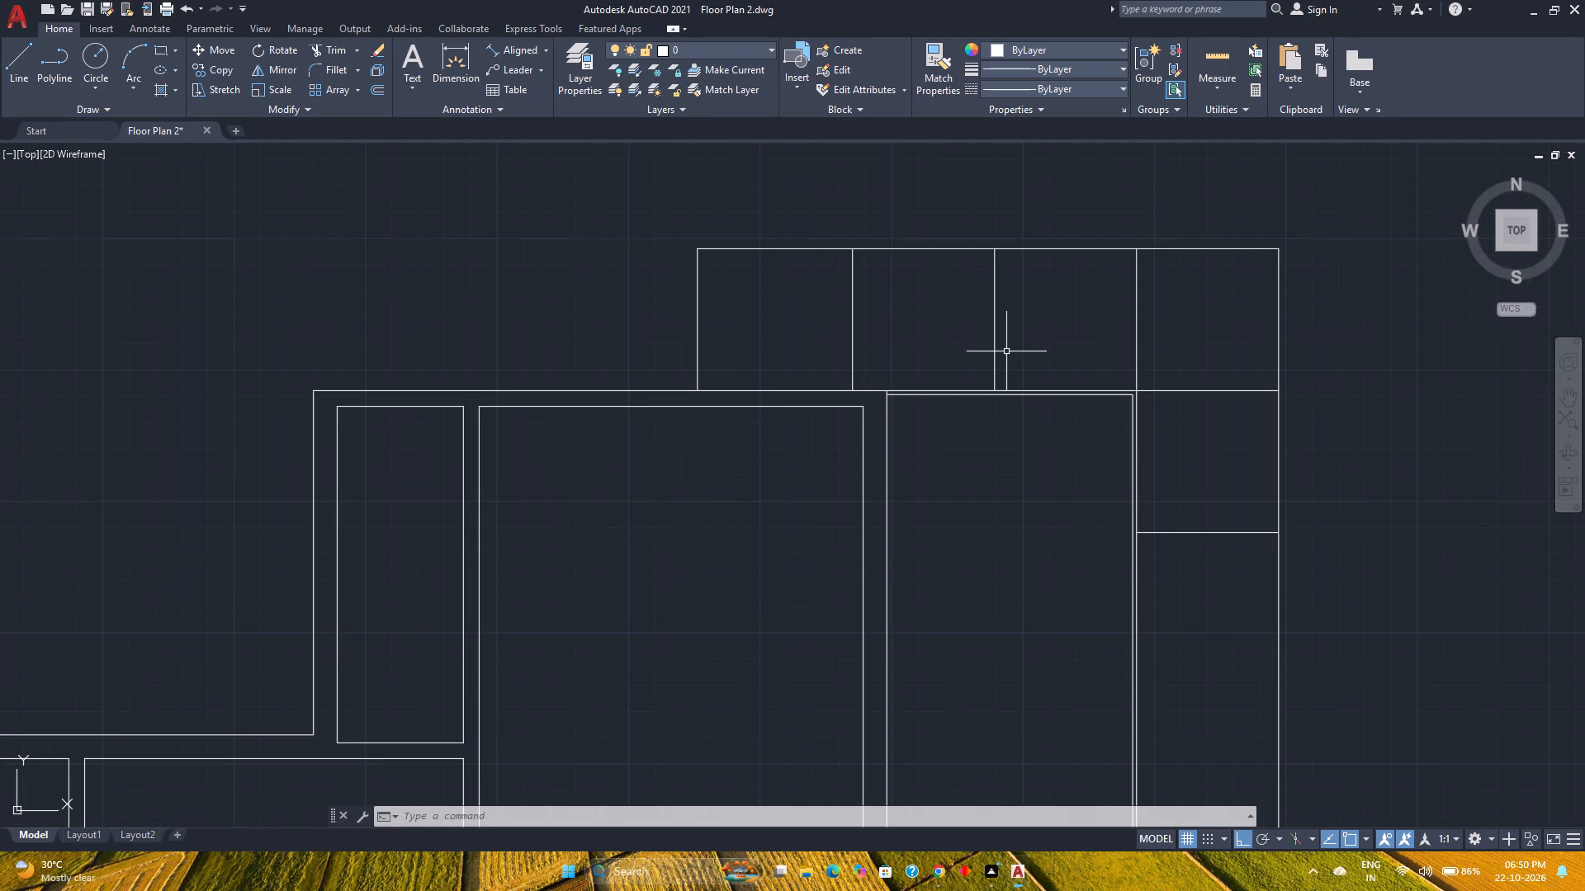
{"action": "scroll", "coordinate": [773, 455], "scroll_direction": "down", "scroll_amount": 2}
{"action": "middle_click_drag", "start_coordinate": [773, 455], "coordinate": [807, 383]}
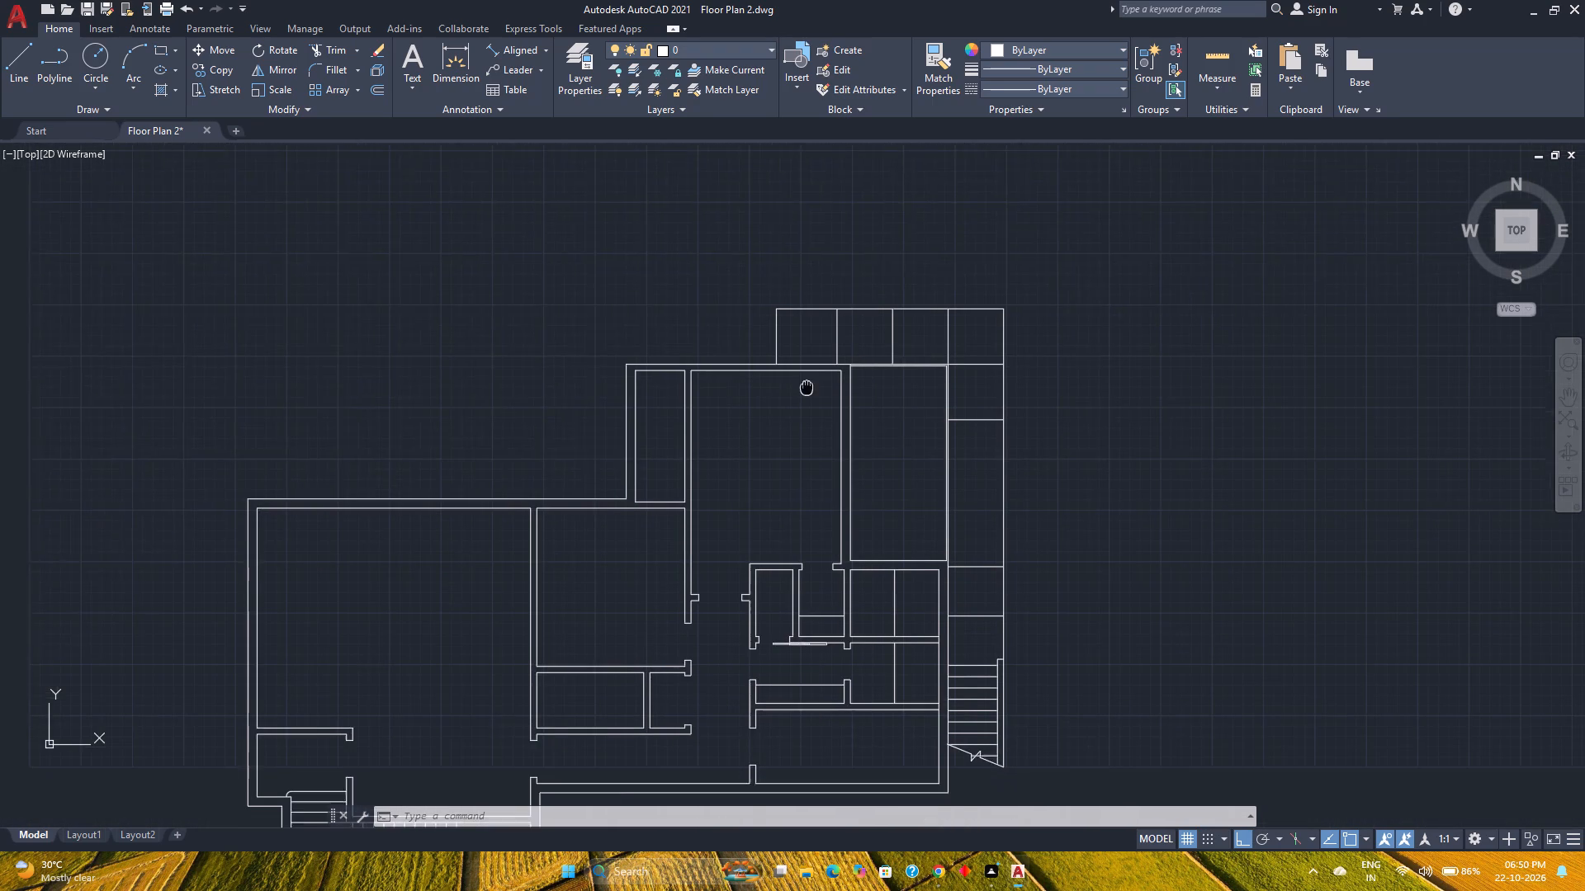
{"action": "middle_click_drag", "start_coordinate": [807, 383], "coordinate": [807, 382]}
{"action": "scroll", "coordinate": [807, 382], "scroll_direction": "down", "scroll_amount": 1}
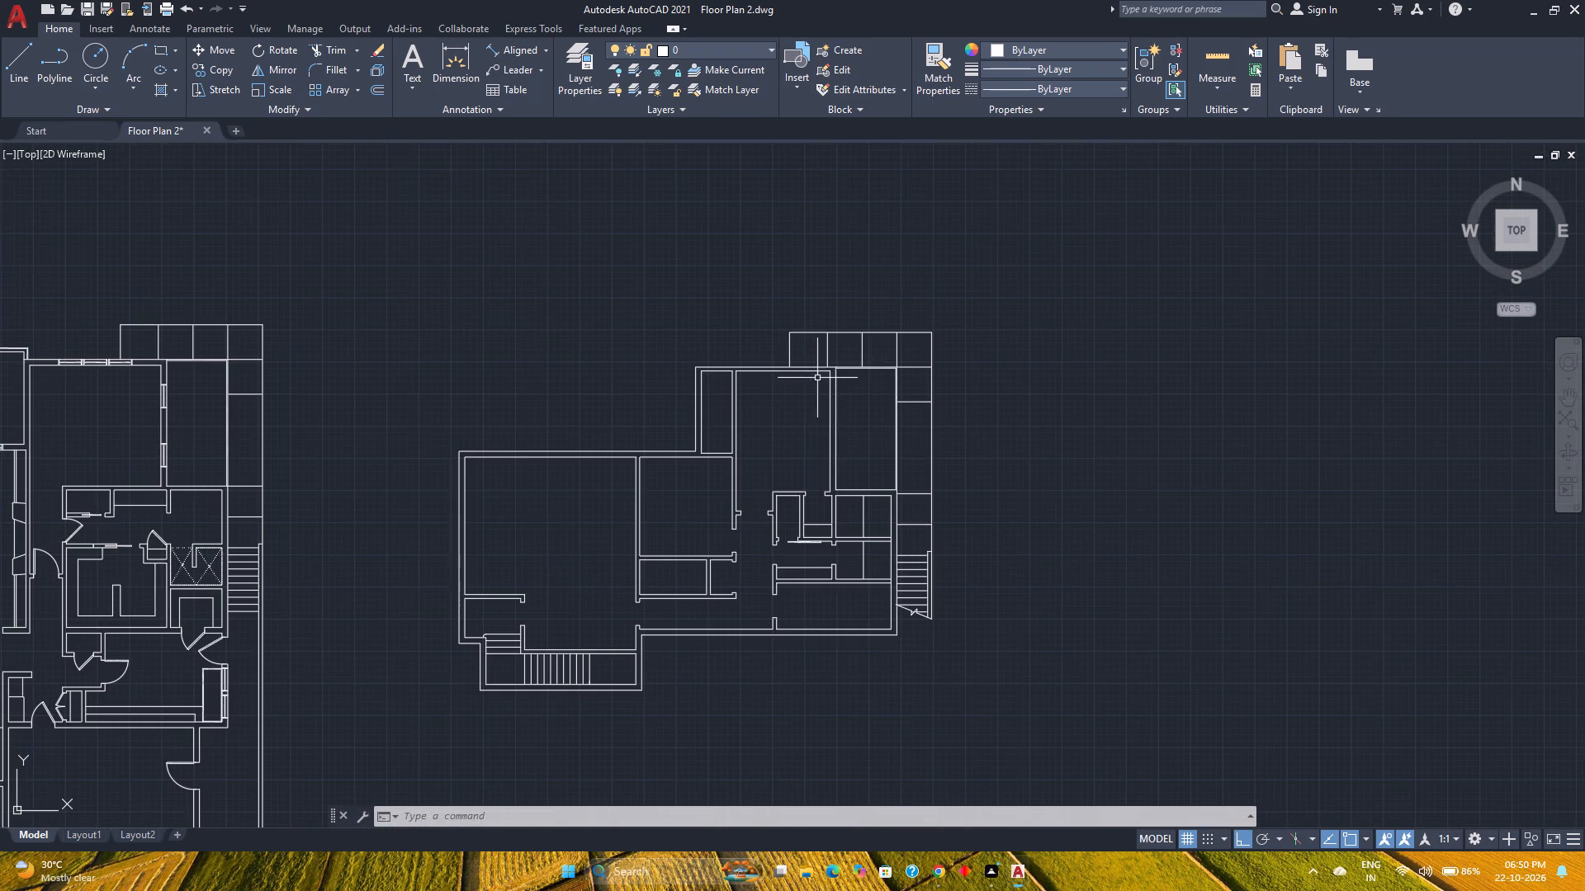
Move the gridded north and east strip, its stairs and the adjoining outer line of the northeast room 3 inches north.
{"action": "left_click", "coordinate": [977, 644]}
{"action": "left_click", "coordinate": [907, 308]}
{"action": "scroll", "coordinate": [885, 337], "scroll_direction": "up", "scroll_amount": 2}
{"action": "left_click", "coordinate": [942, 393]}
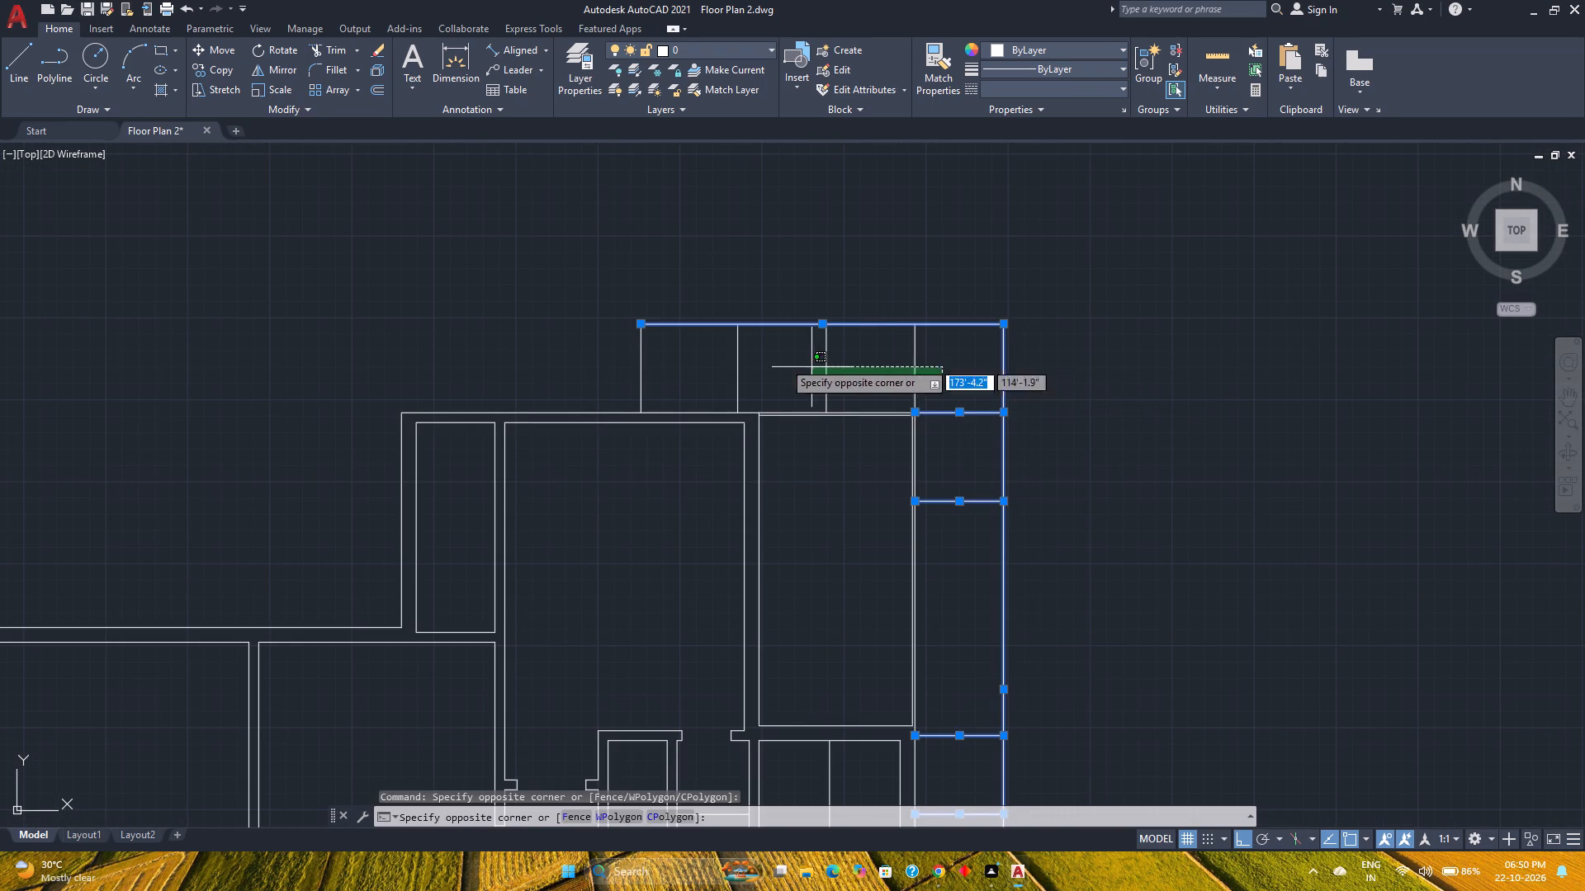
{"action": "left_click", "coordinate": [633, 339]}
{"action": "middle_click_drag", "start_coordinate": [850, 524], "coordinate": [873, 549]}
{"action": "scroll", "coordinate": [903, 495], "scroll_direction": "up", "scroll_amount": 3}
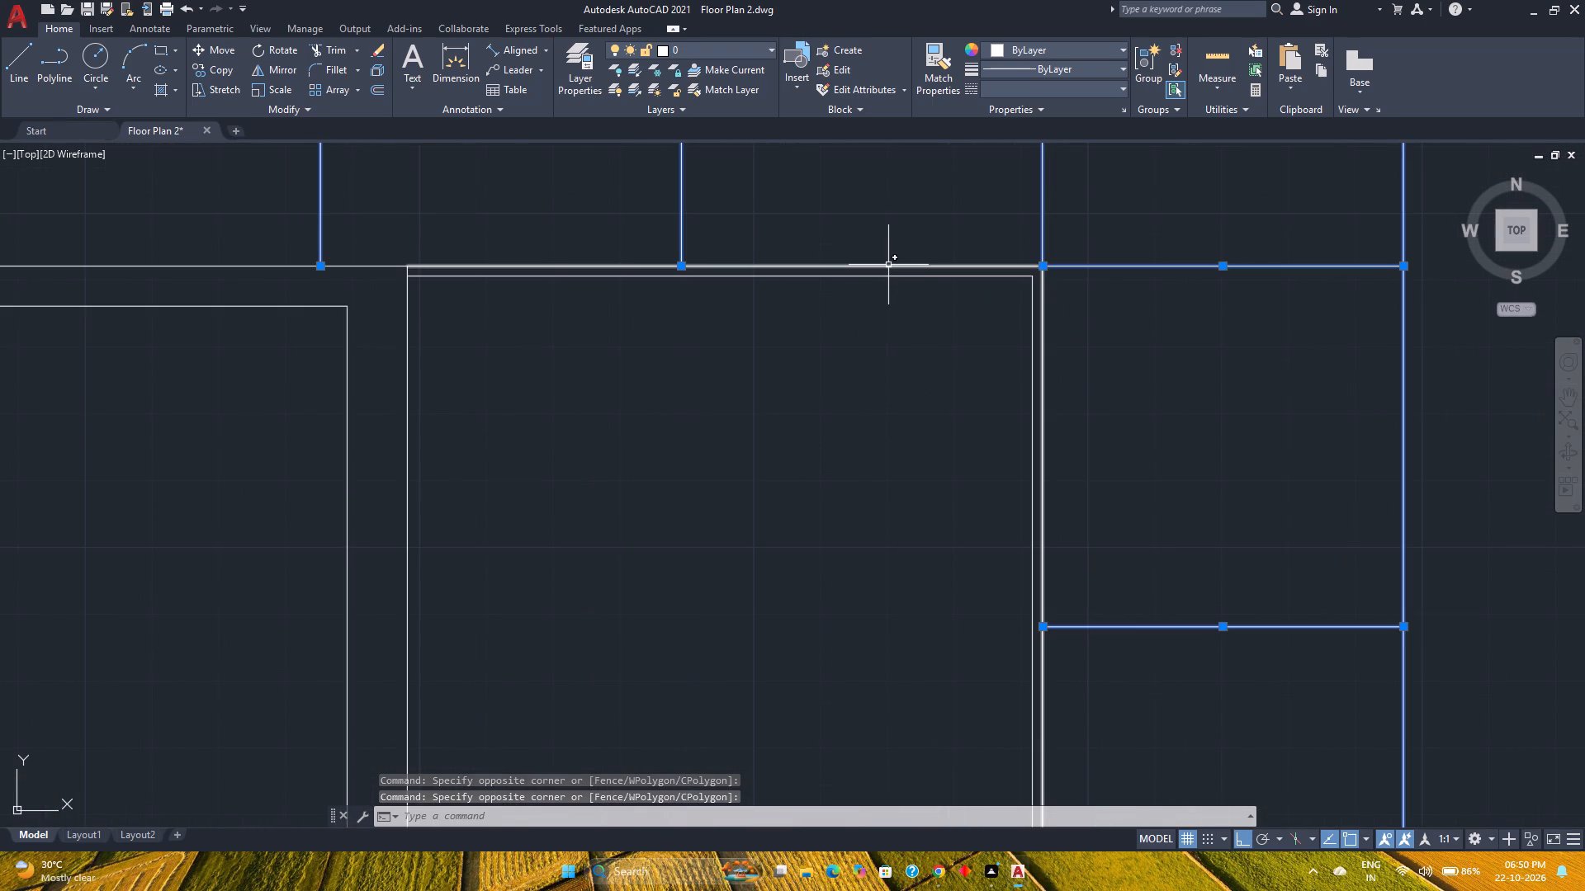
{"action": "left_click", "coordinate": [888, 265]}
{"action": "scroll", "coordinate": [783, 348], "scroll_direction": "down", "scroll_amount": 2}
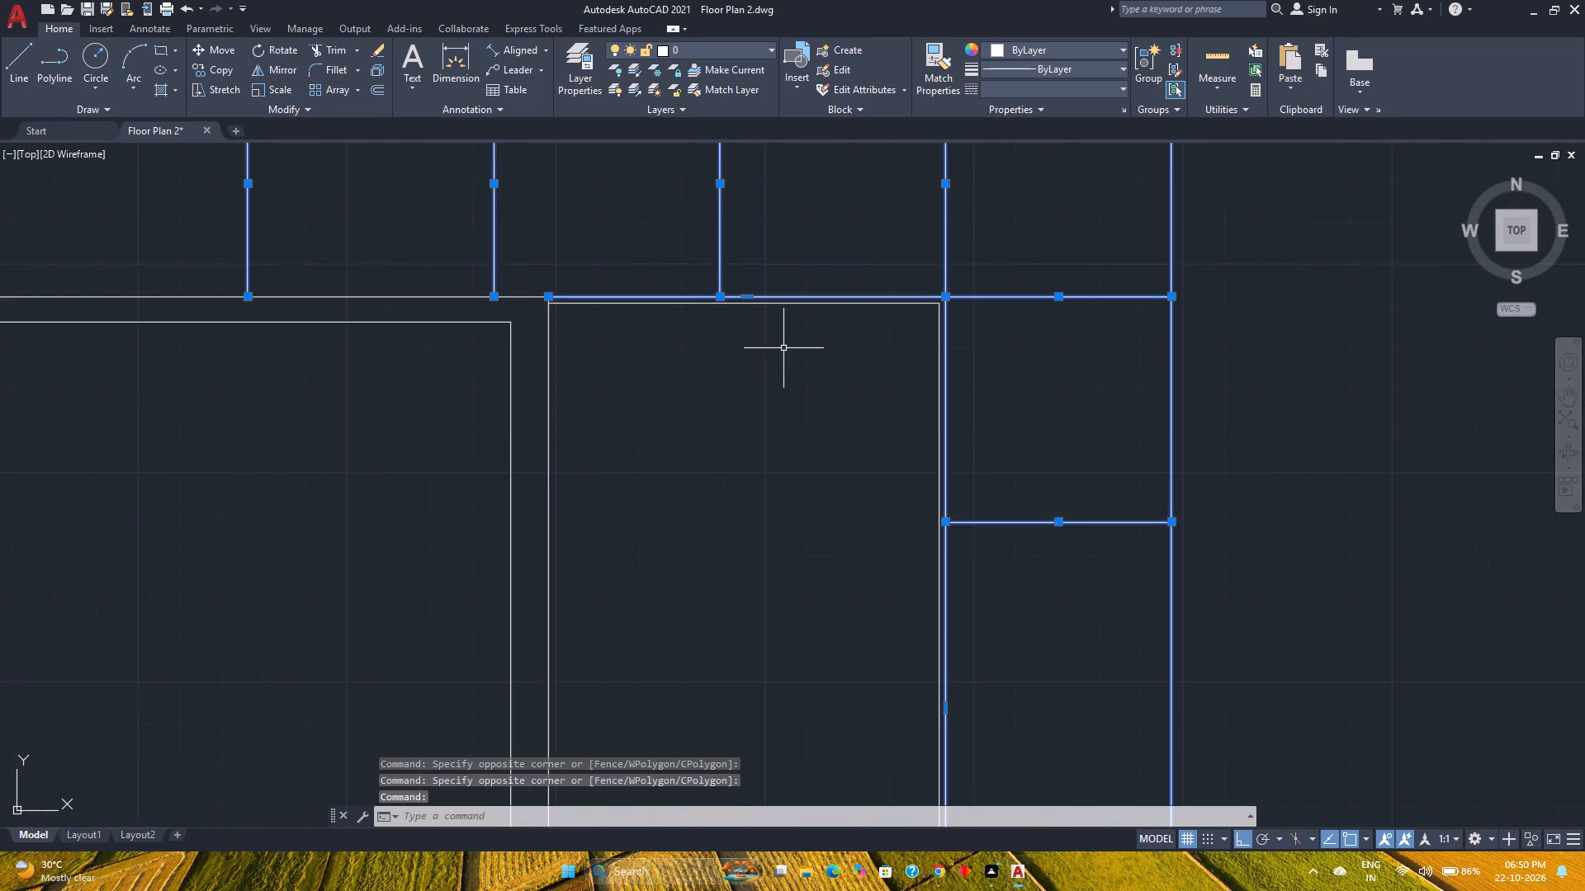
{"action": "middle_click_drag", "start_coordinate": [783, 348], "coordinate": [919, 404]}
{"action": "scroll", "coordinate": [919, 404], "scroll_direction": "down", "scroll_amount": 1}
{"action": "key", "text": "m"}
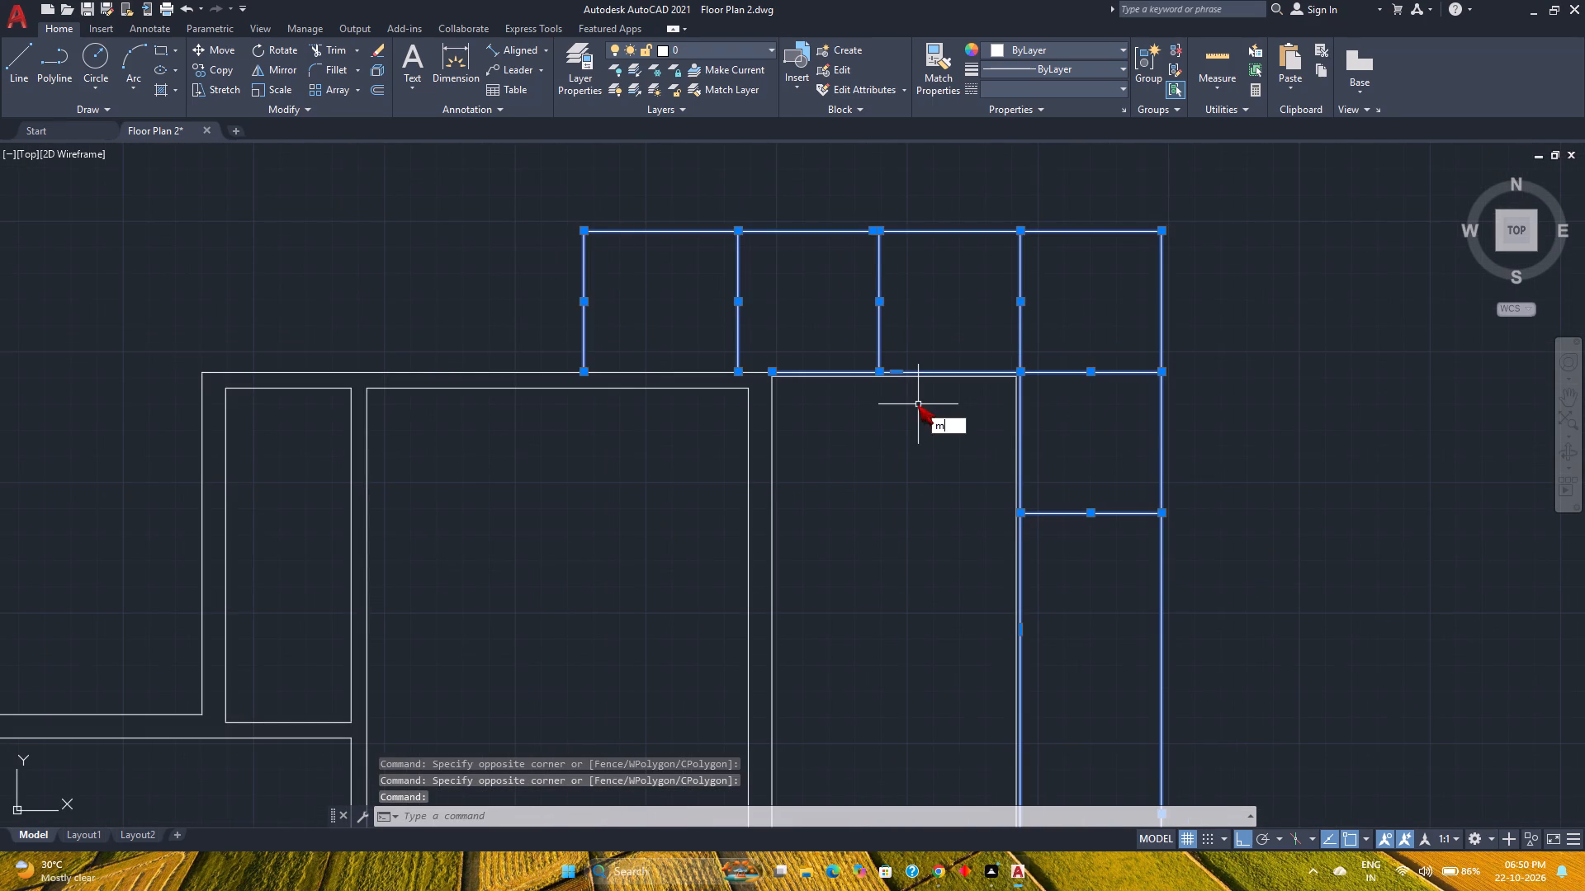
{"action": "key", "text": "Return"}
{"action": "scroll", "coordinate": [977, 369], "scroll_direction": "up", "scroll_amount": 5}
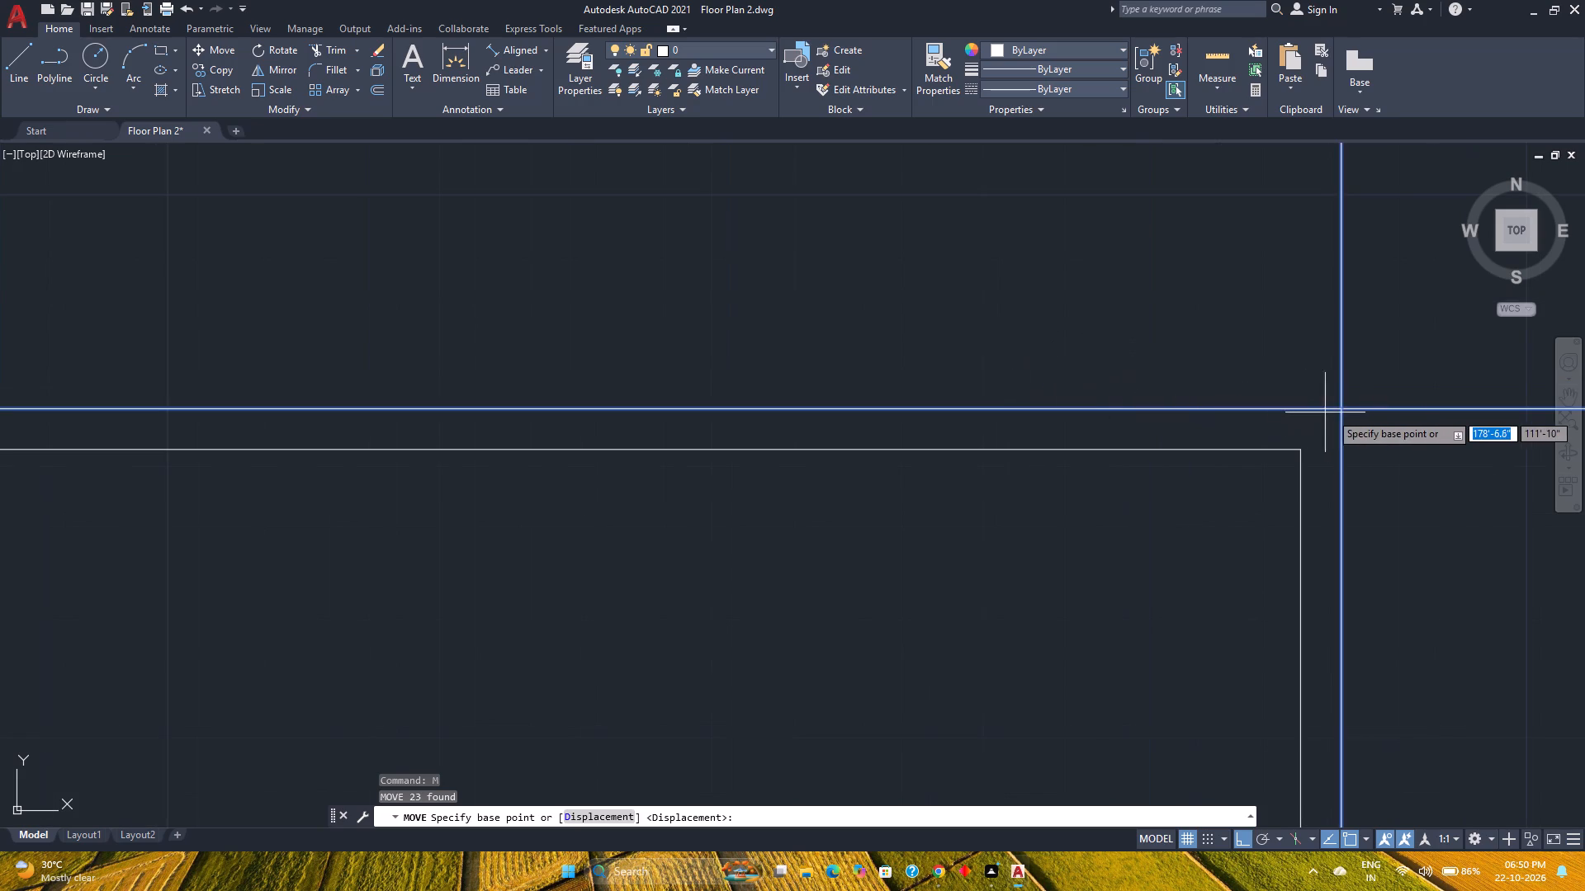
{"action": "left_click", "coordinate": [1345, 408]}
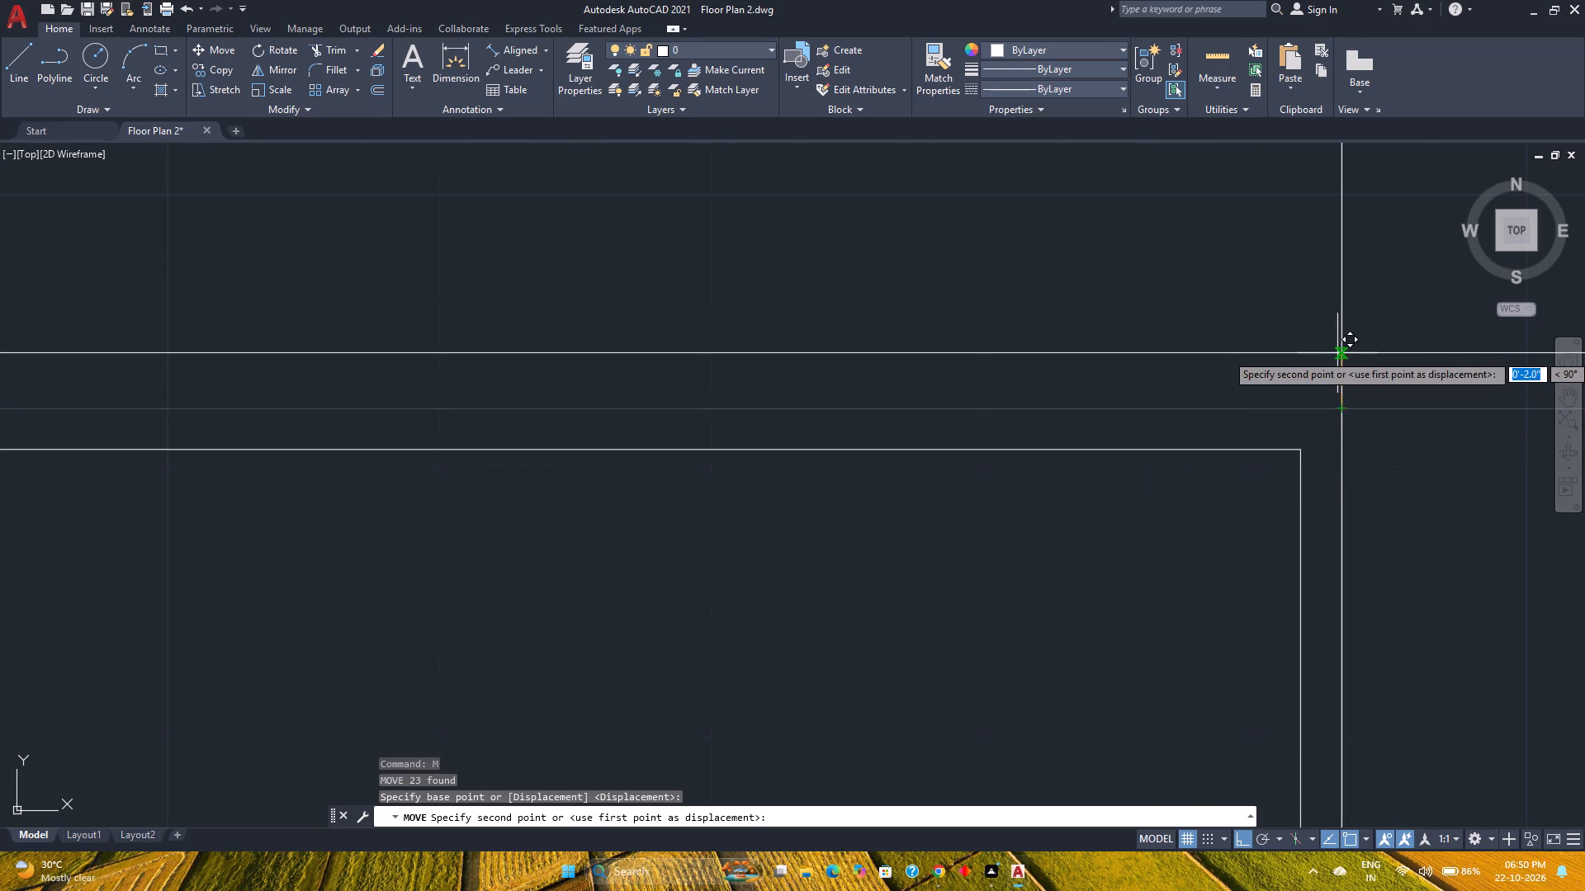
{"action": "key", "text": "3"}
{"action": "key", "text": "Return"}
Move the outer north wall line so its east end meets the end of the shifted strip's lower line.
{"action": "scroll", "coordinate": [1073, 457], "scroll_direction": "down", "scroll_amount": 6}
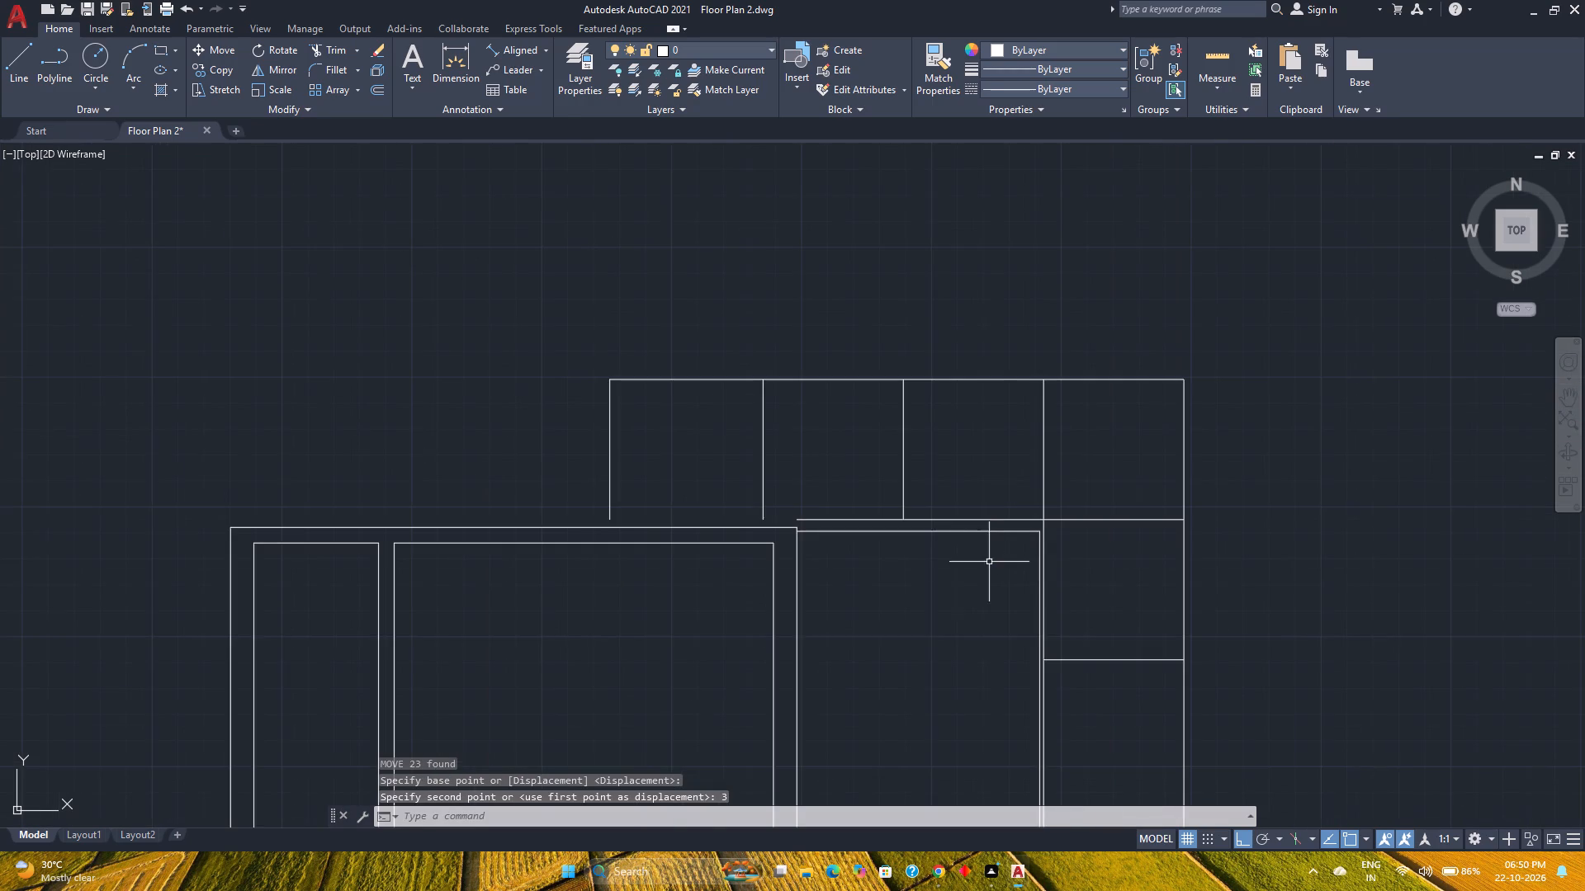
{"action": "middle_click_drag", "start_coordinate": [949, 573], "coordinate": [1204, 511]}
{"action": "left_click", "coordinate": [836, 465]}
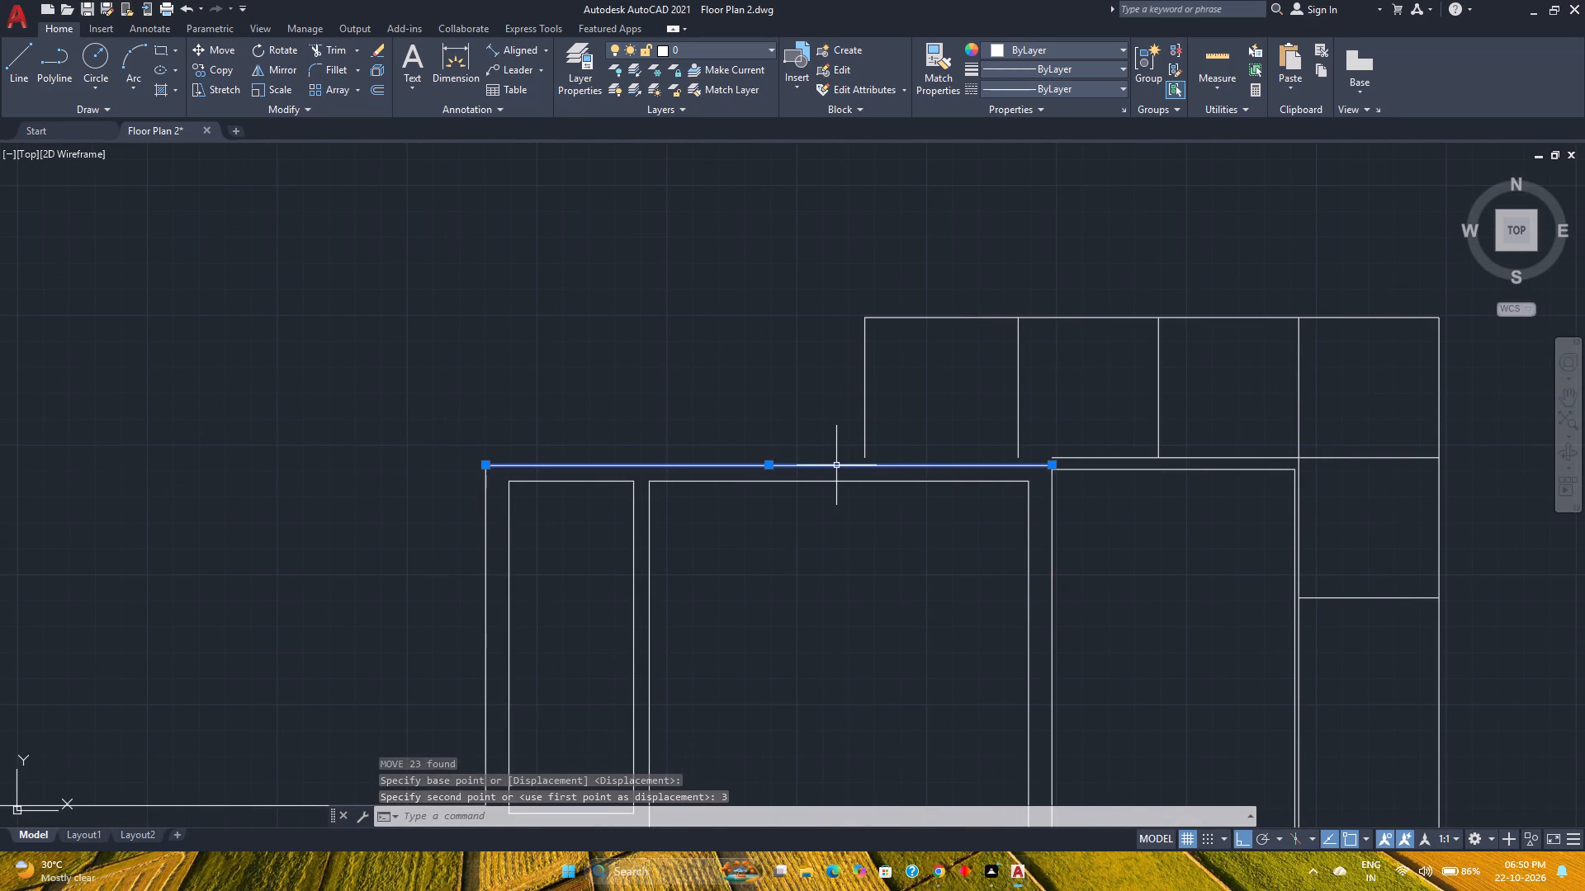
{"action": "key", "text": "comma"}
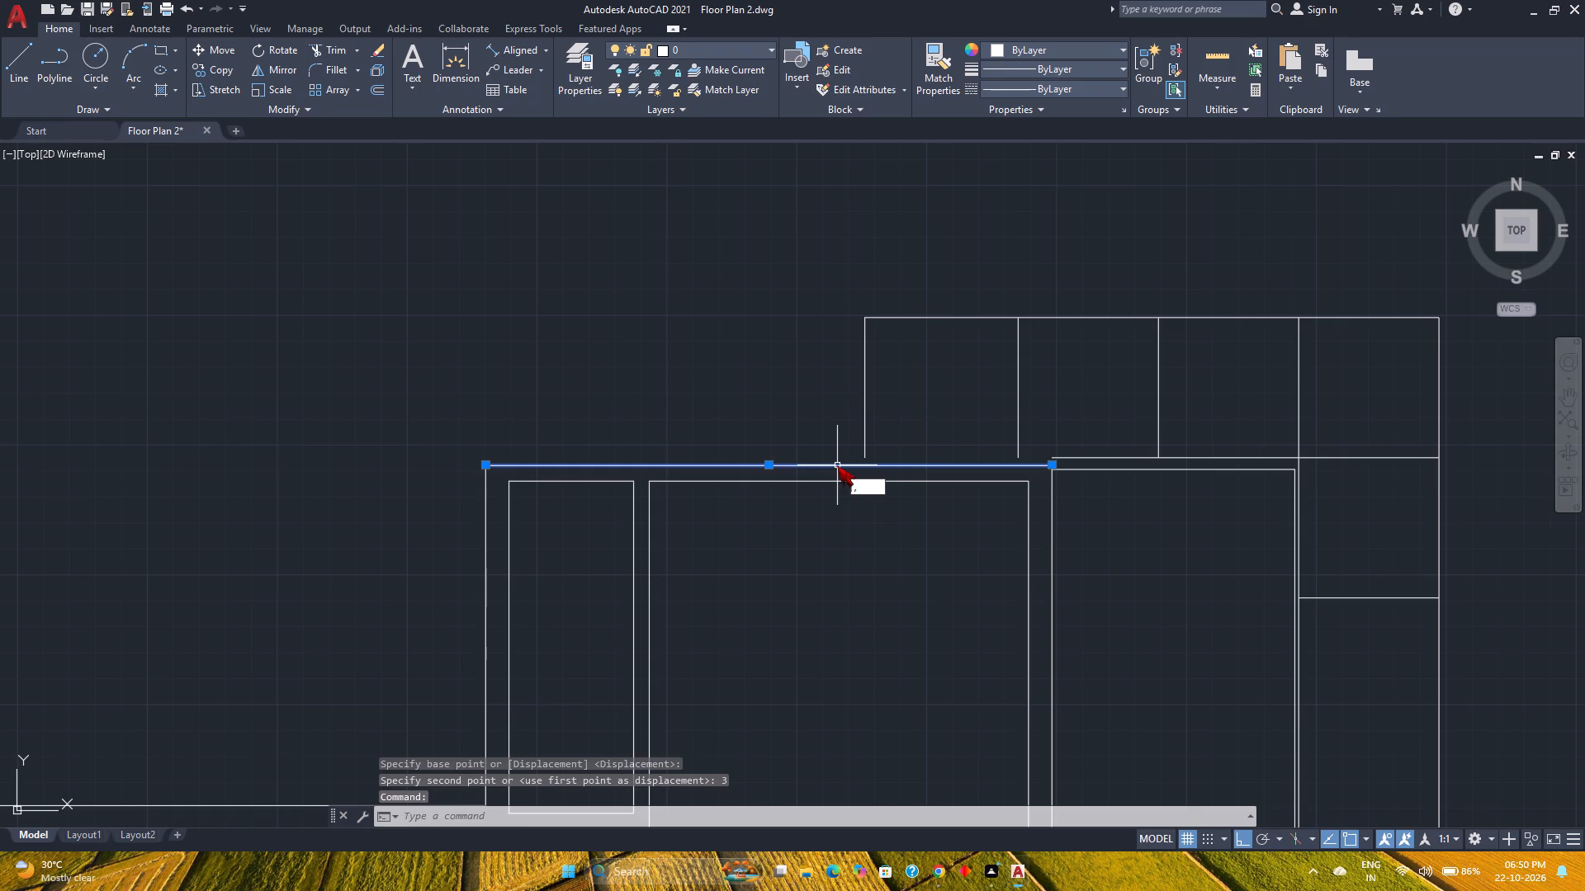
{"action": "key", "text": "BackSpace"}
{"action": "key", "text": "m"}
{"action": "key", "text": "Return"}
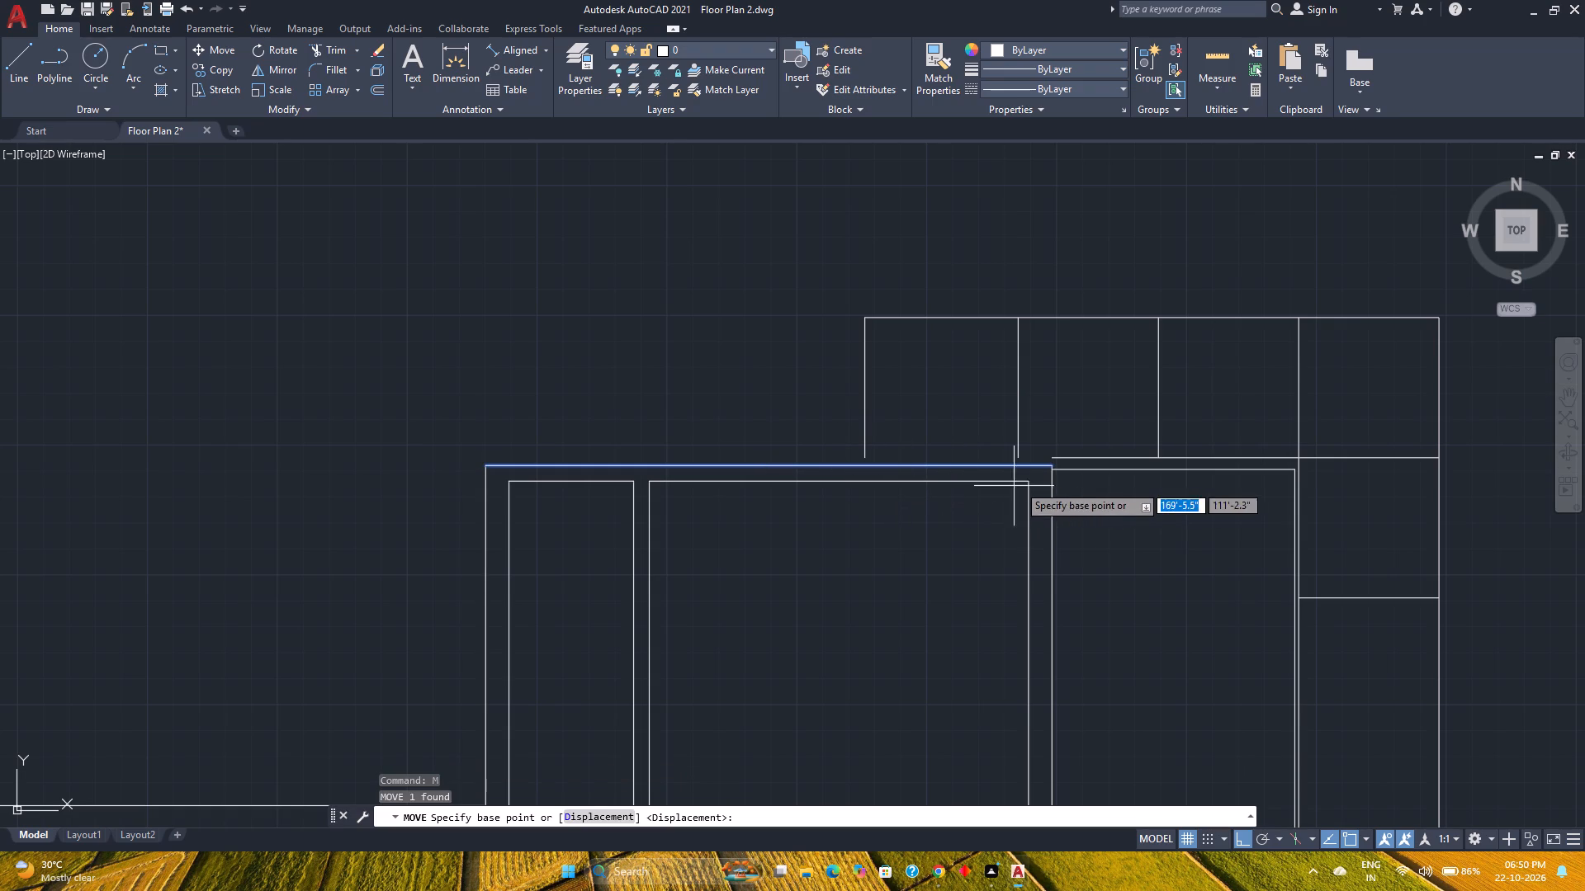
{"action": "scroll", "coordinate": [1051, 471], "scroll_direction": "up", "scroll_amount": 3}
{"action": "left_click", "coordinate": [1058, 446]}
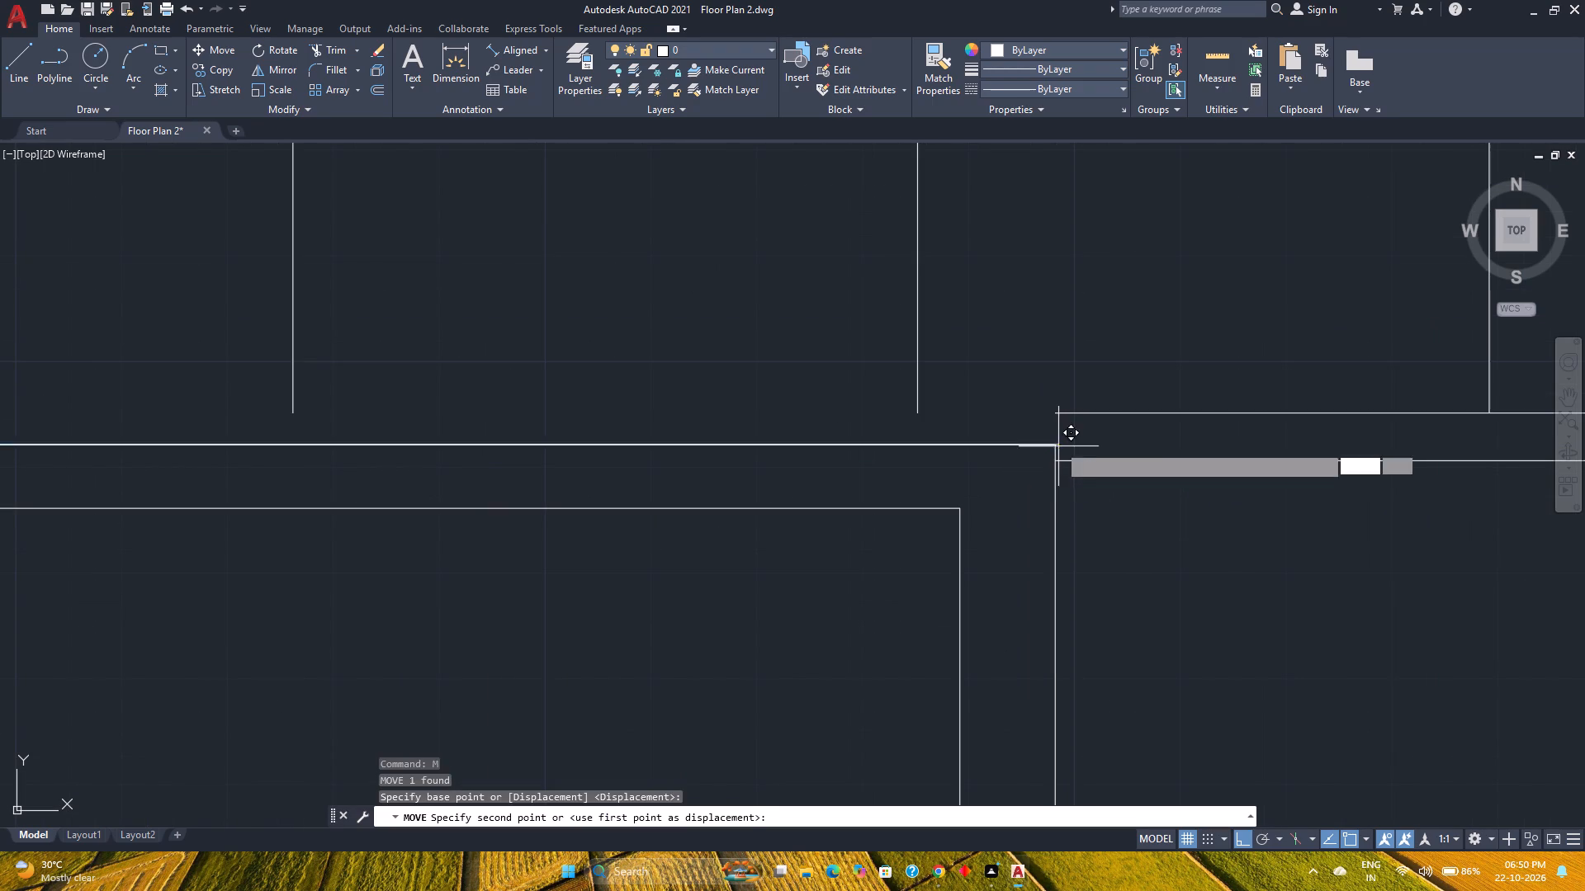
{"action": "left_click", "coordinate": [1058, 417]}
Using Fillet with Multiple, join the moved north wall line to its west wall line and close the northeast room's northwest corner.
{"action": "scroll", "coordinate": [1011, 492], "scroll_direction": "down", "scroll_amount": 4}
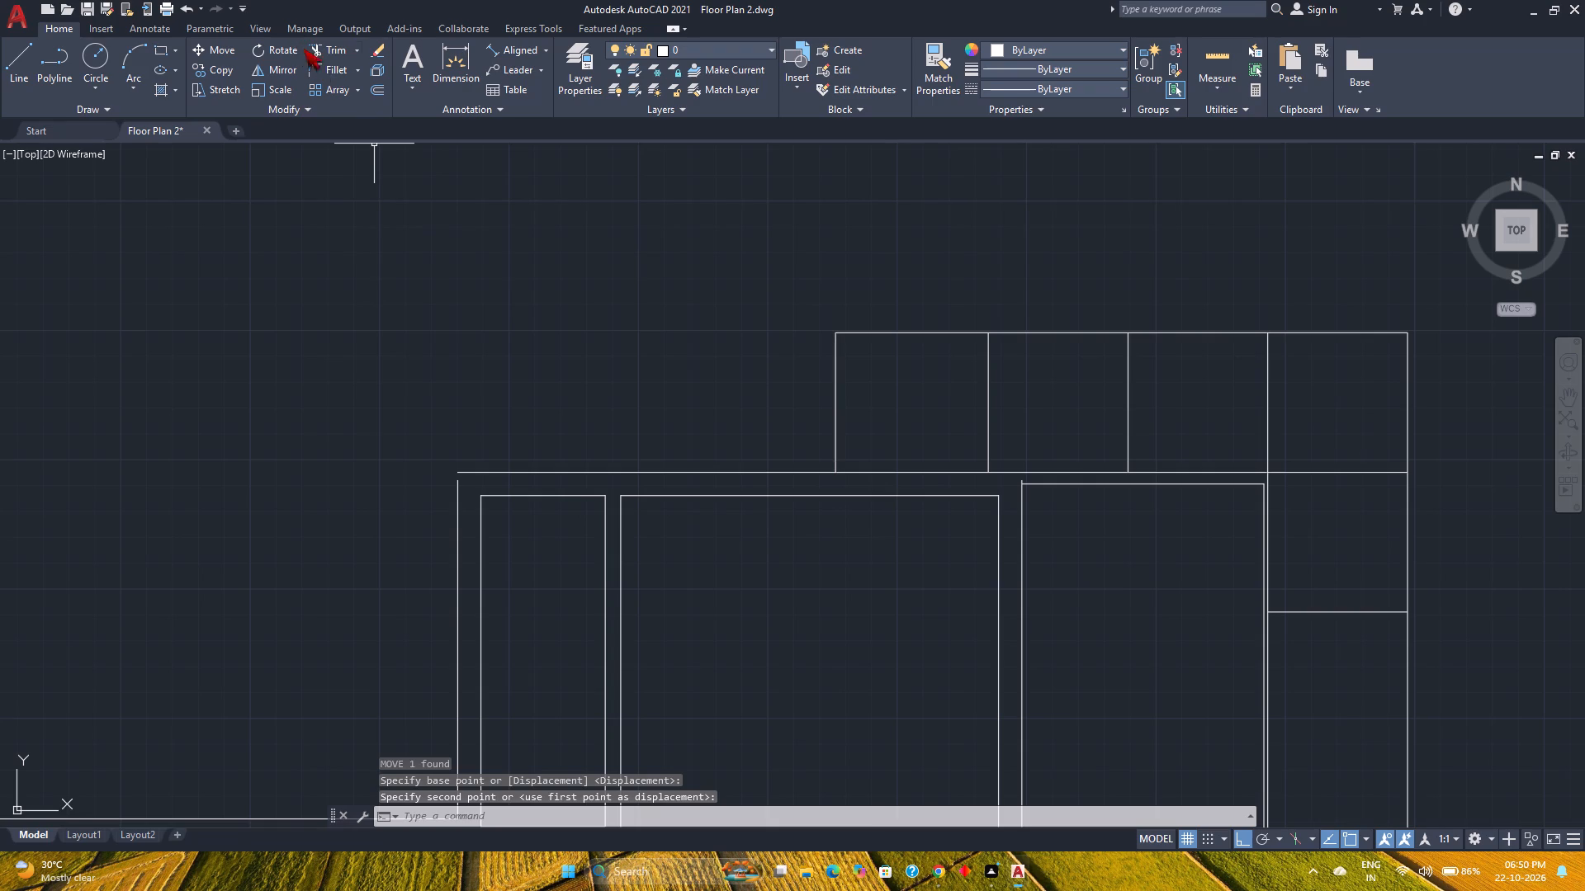
{"action": "left_click", "coordinate": [323, 68]}
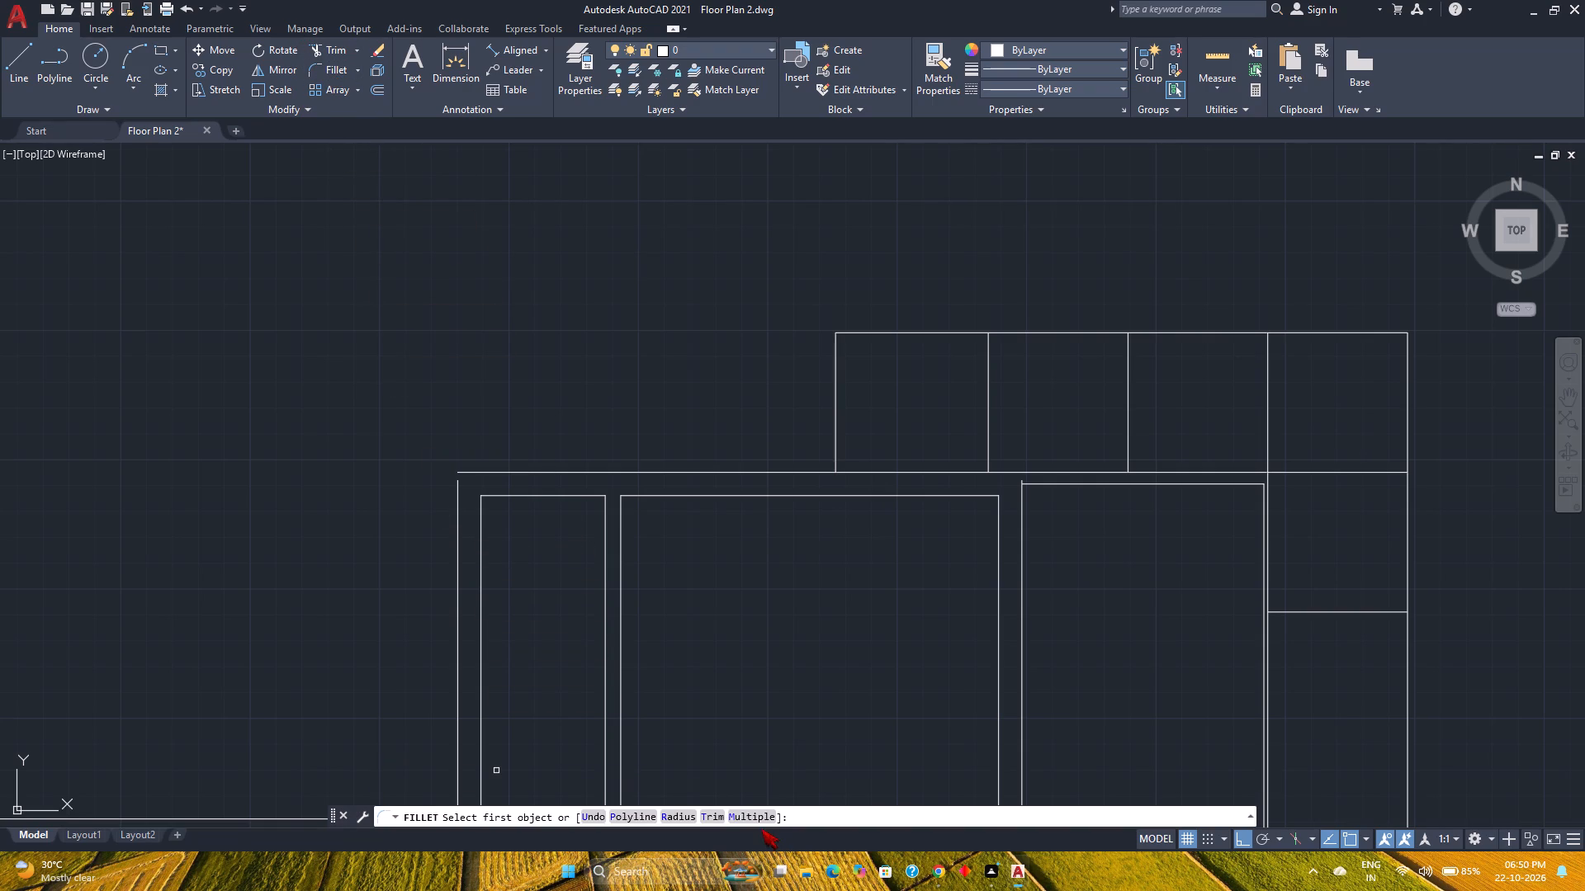
{"action": "key", "text": "m"}
{"action": "key", "text": "Return"}
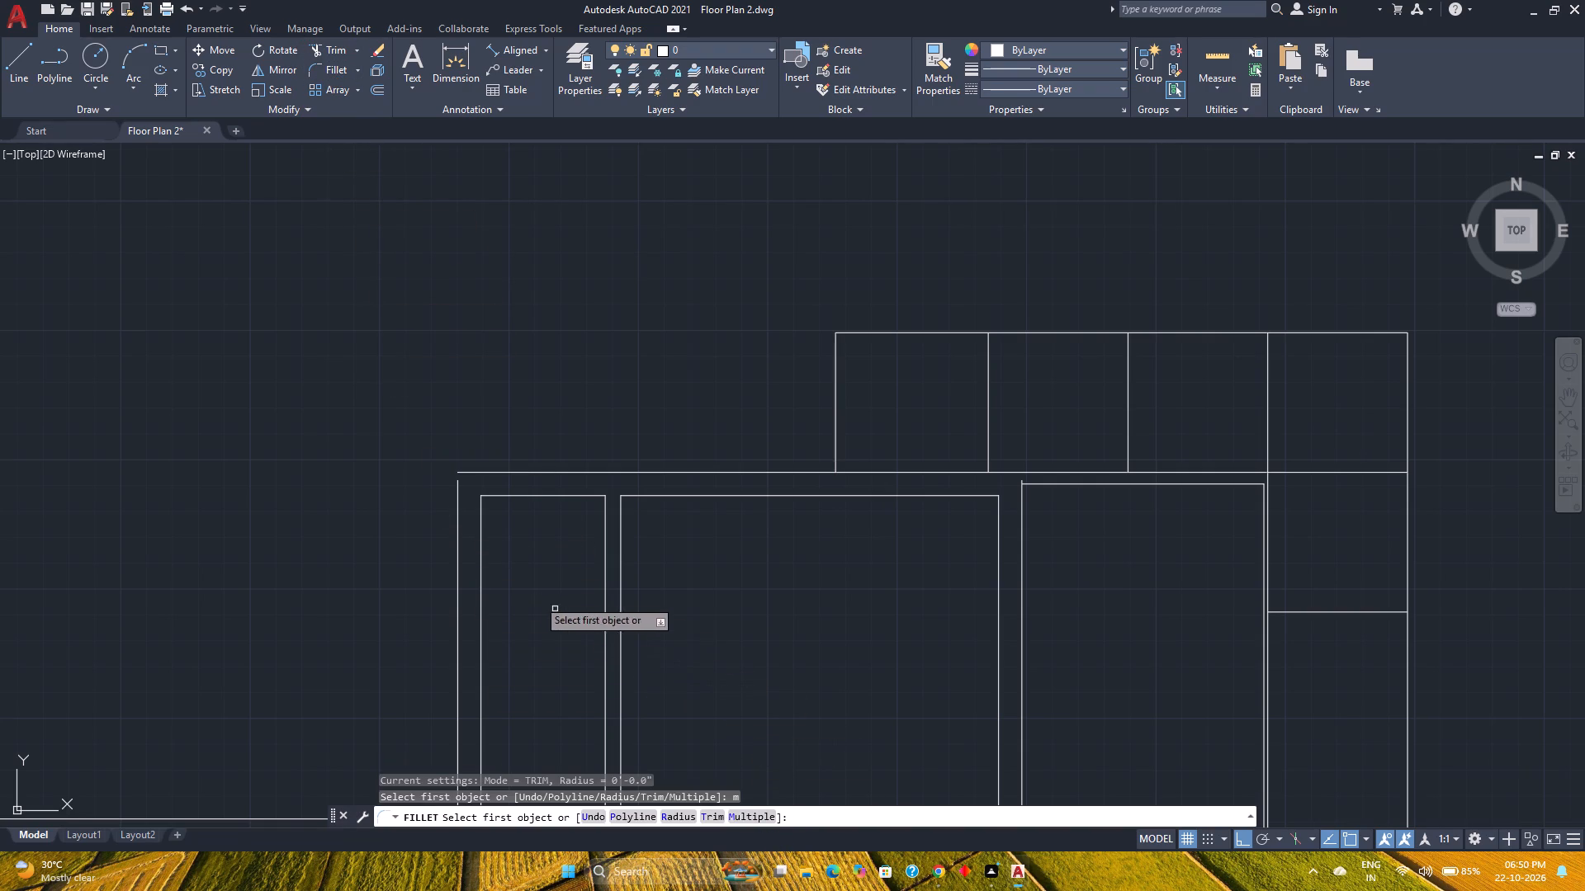
{"action": "left_click", "coordinate": [457, 493]}
{"action": "left_click", "coordinate": [475, 473]}
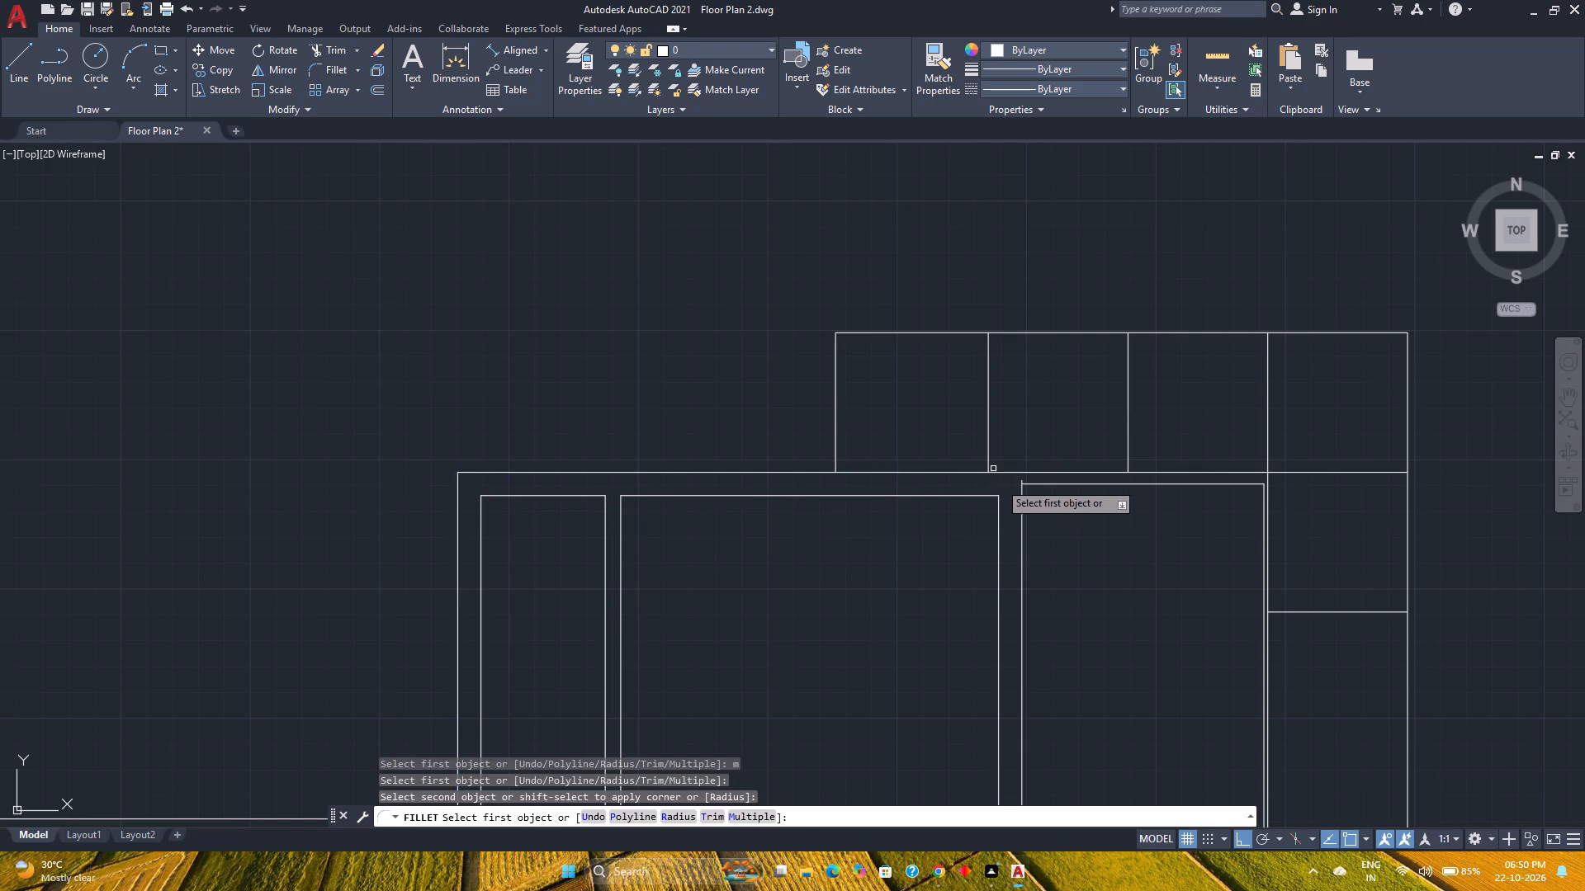
{"action": "left_click", "coordinate": [1022, 509]}
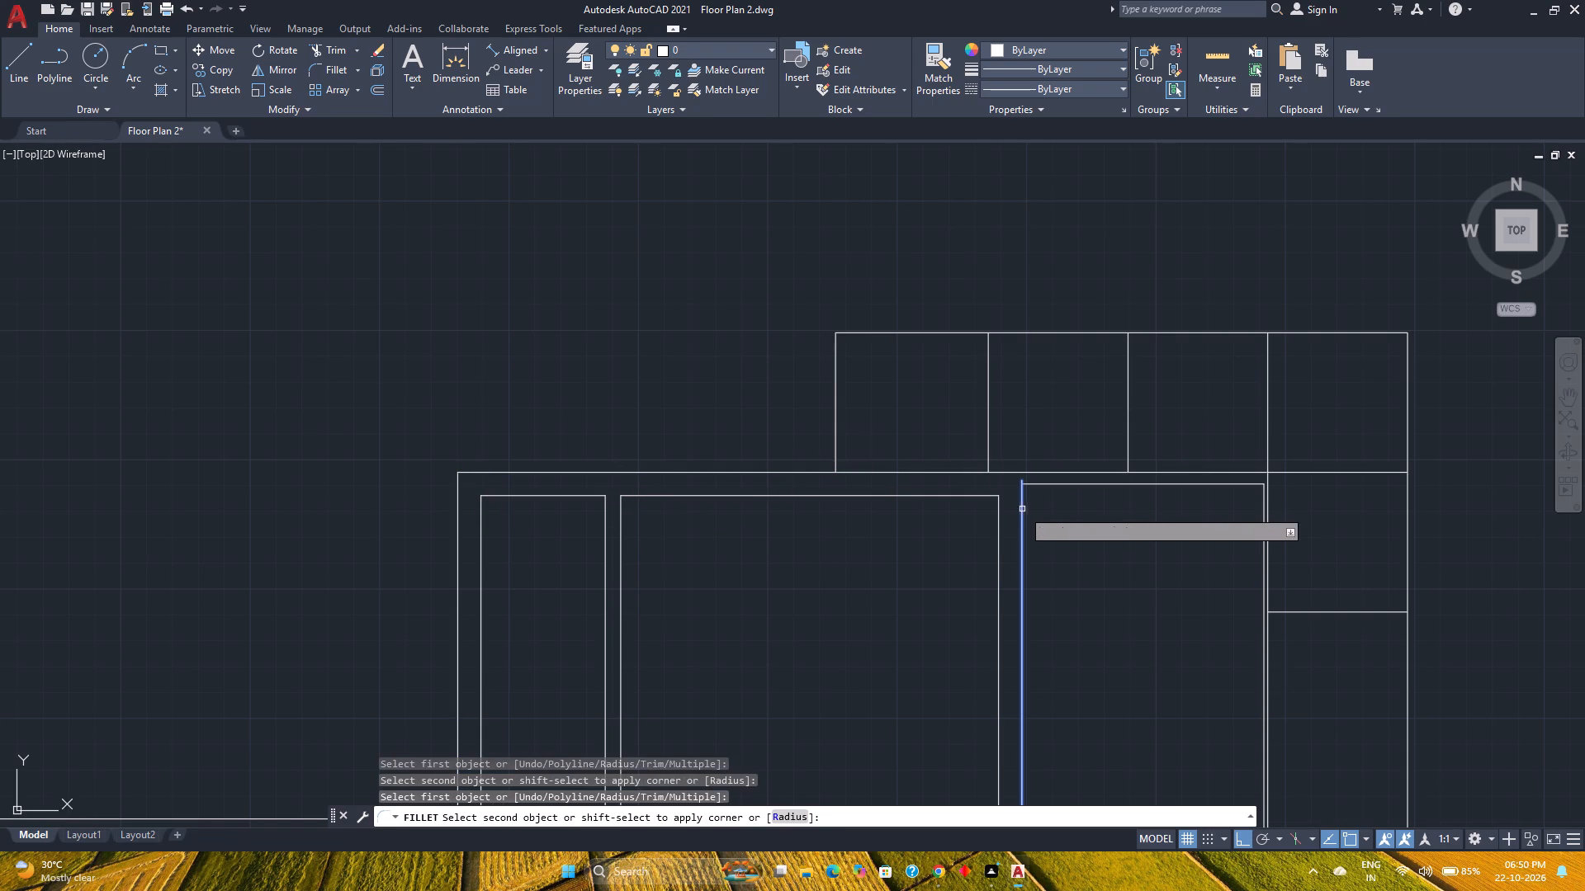
{"action": "left_click", "coordinate": [1049, 483]}
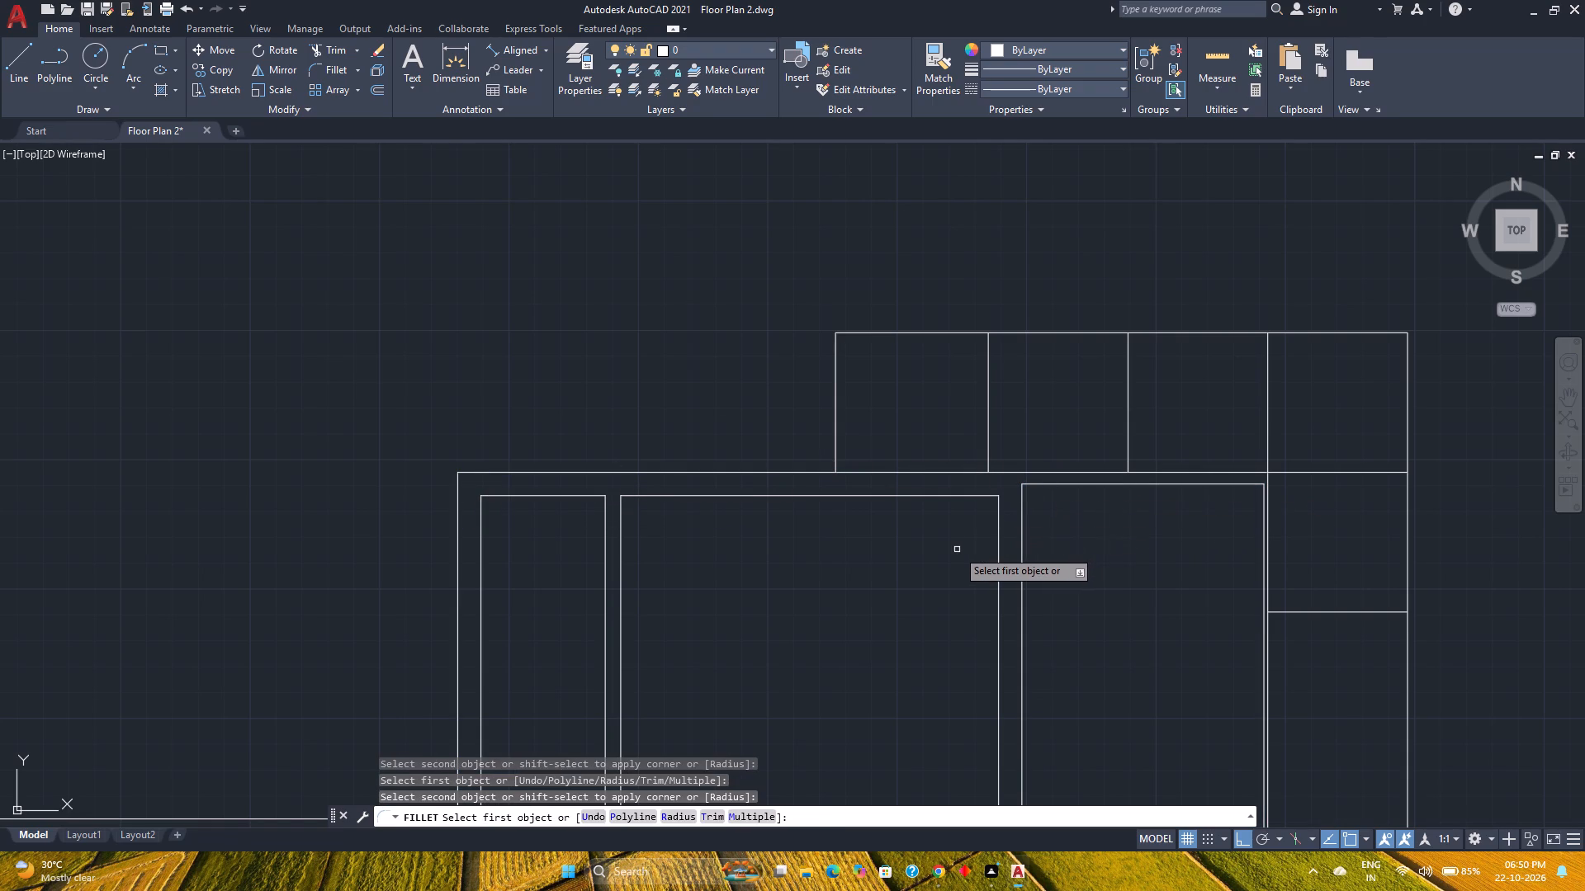
{"action": "key", "text": "Escape"}
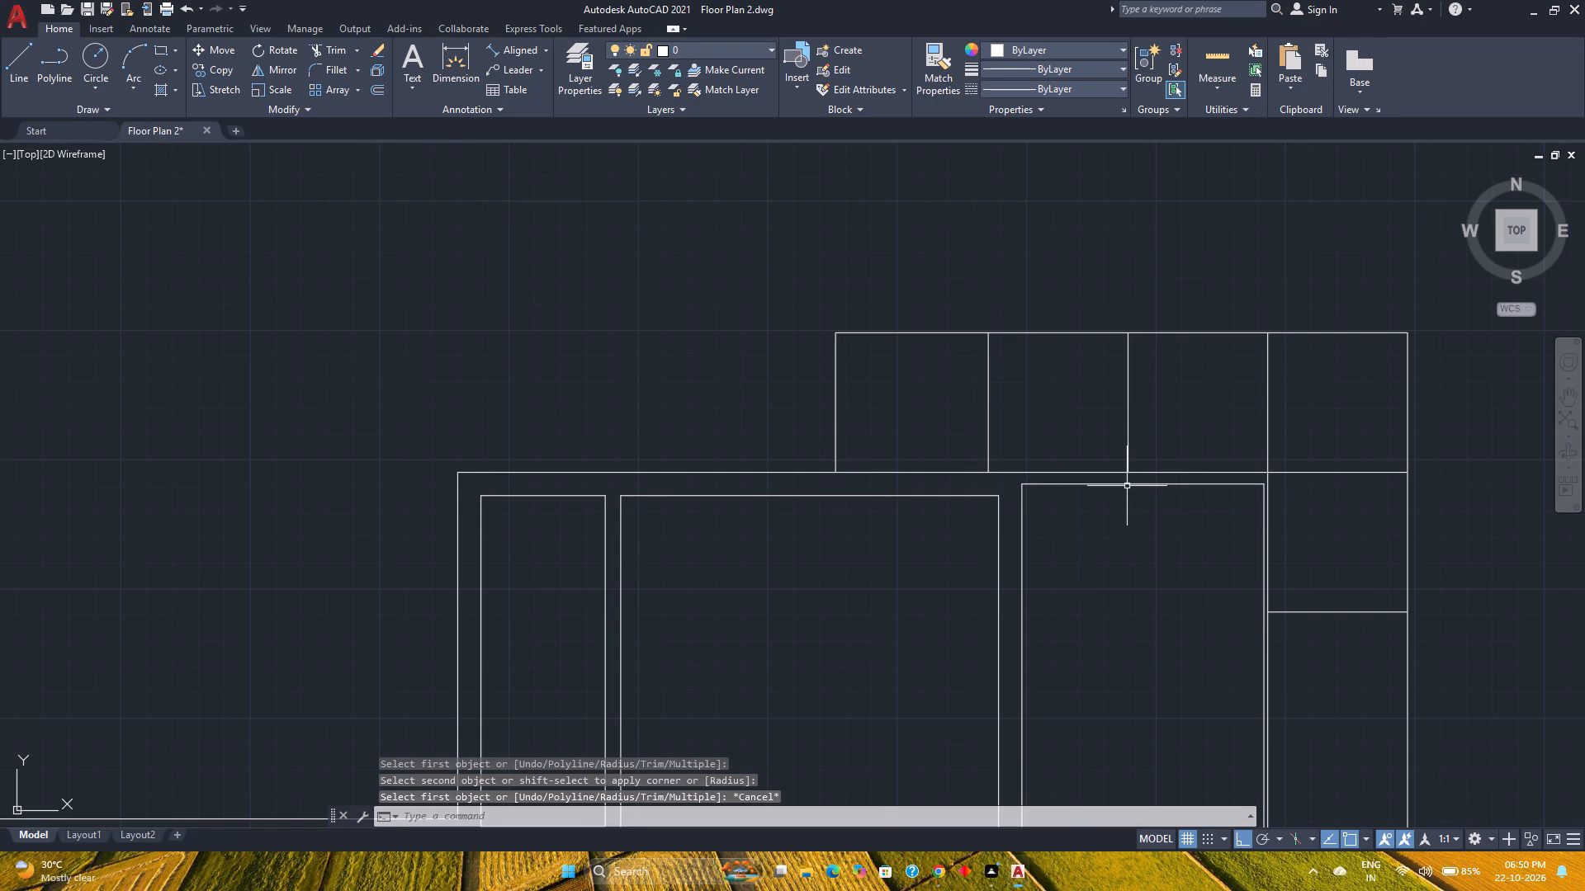
Stretch the northeast room's inner north edge 3 inches north.
{"action": "left_click", "coordinate": [1127, 484]}
{"action": "scroll", "coordinate": [1127, 485], "scroll_direction": "up", "scroll_amount": 2}
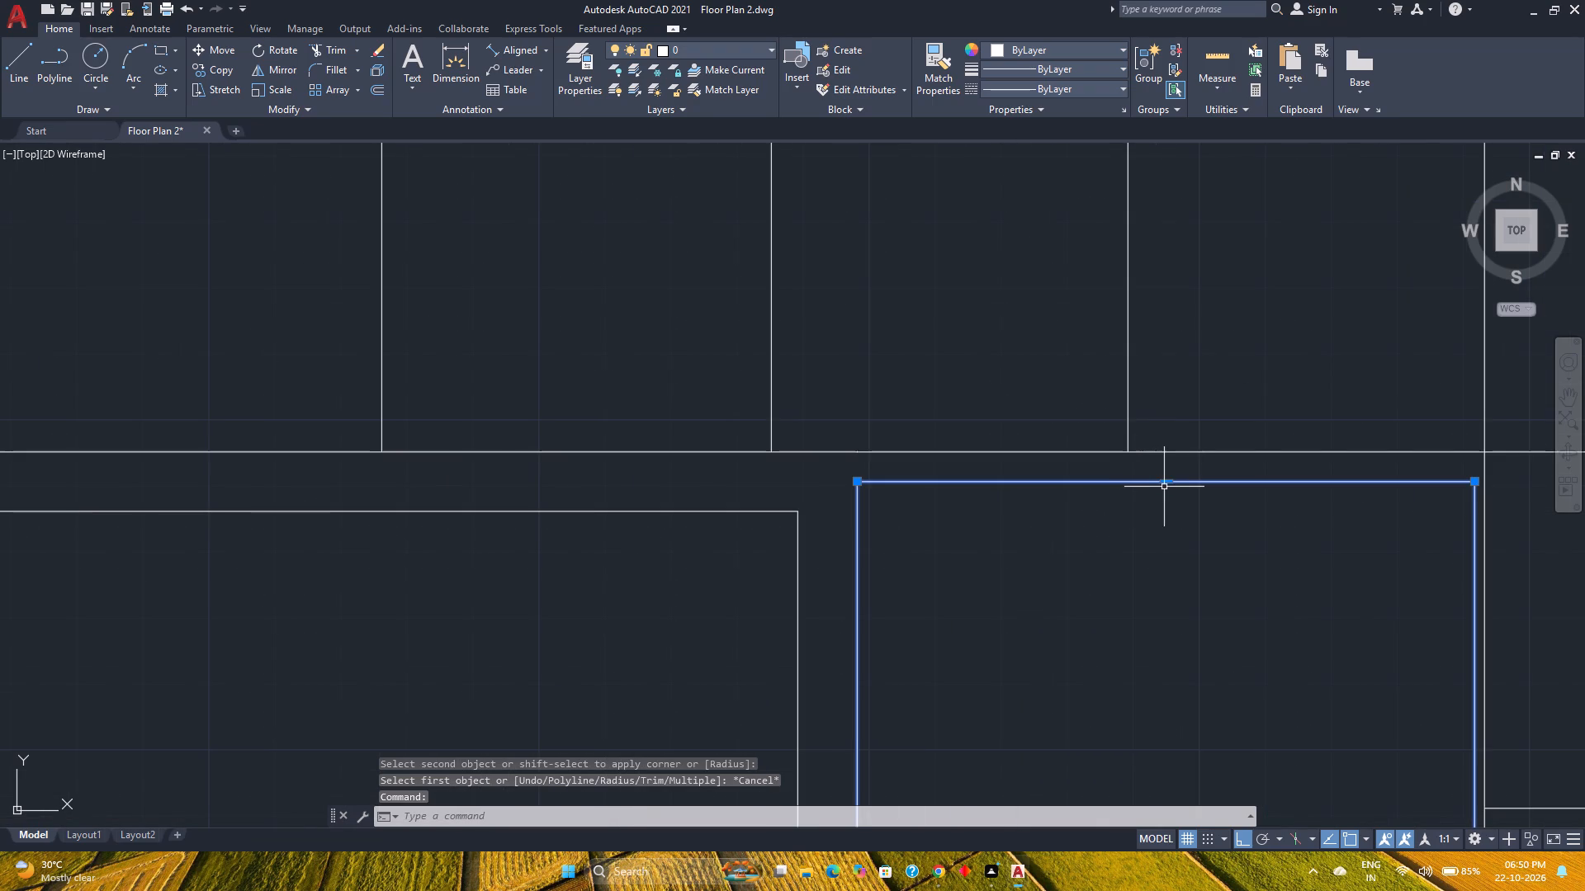
{"action": "left_click", "coordinate": [1166, 483]}
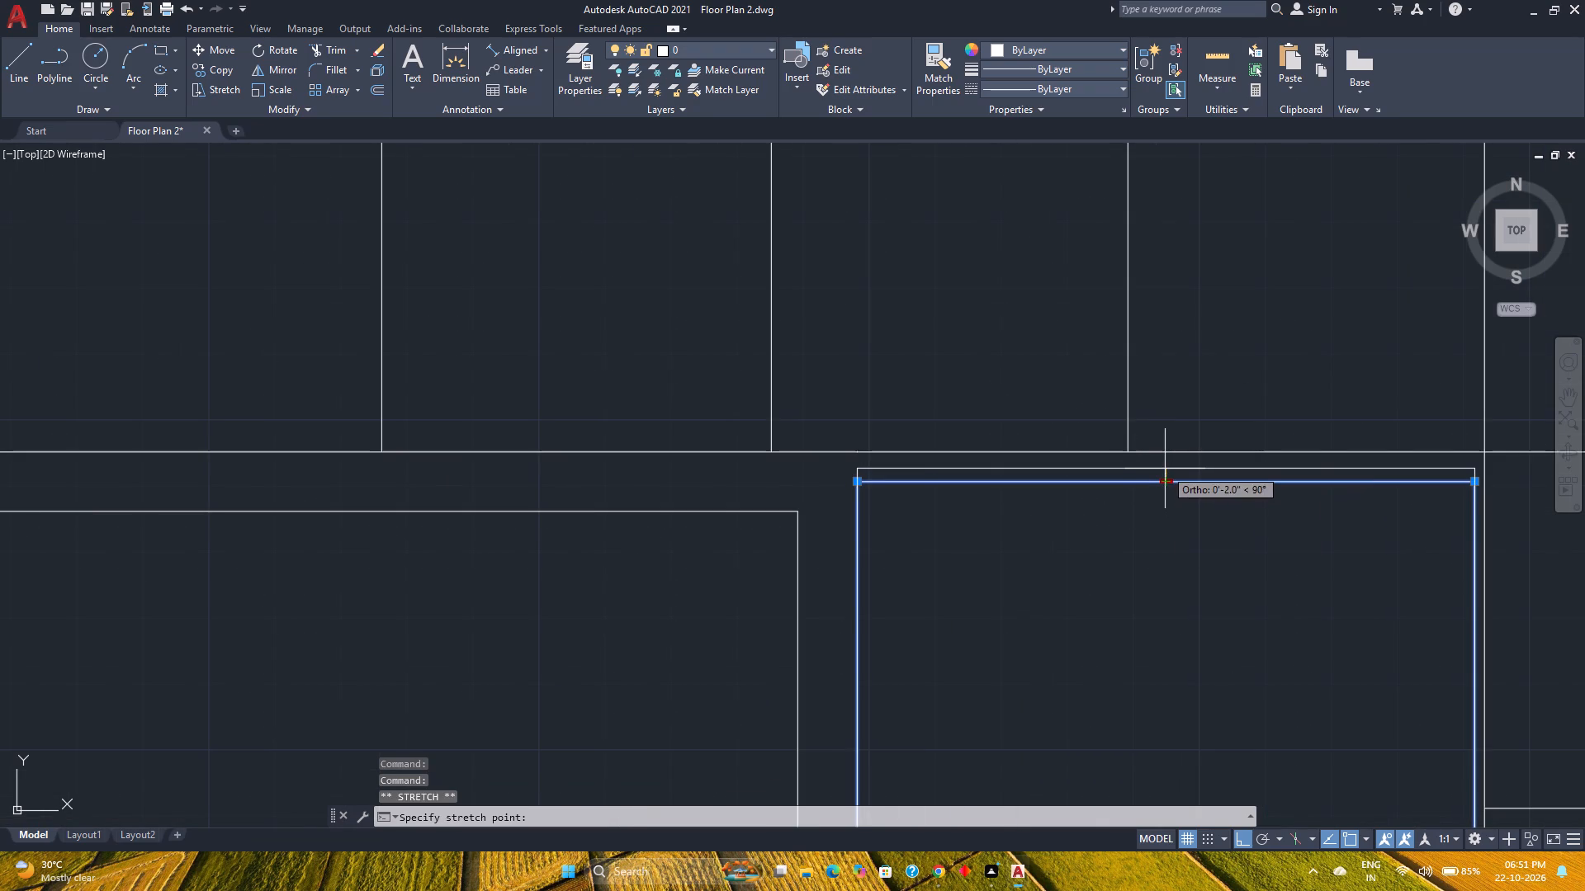
{"action": "key", "text": "3"}
{"action": "key", "text": "Return"}
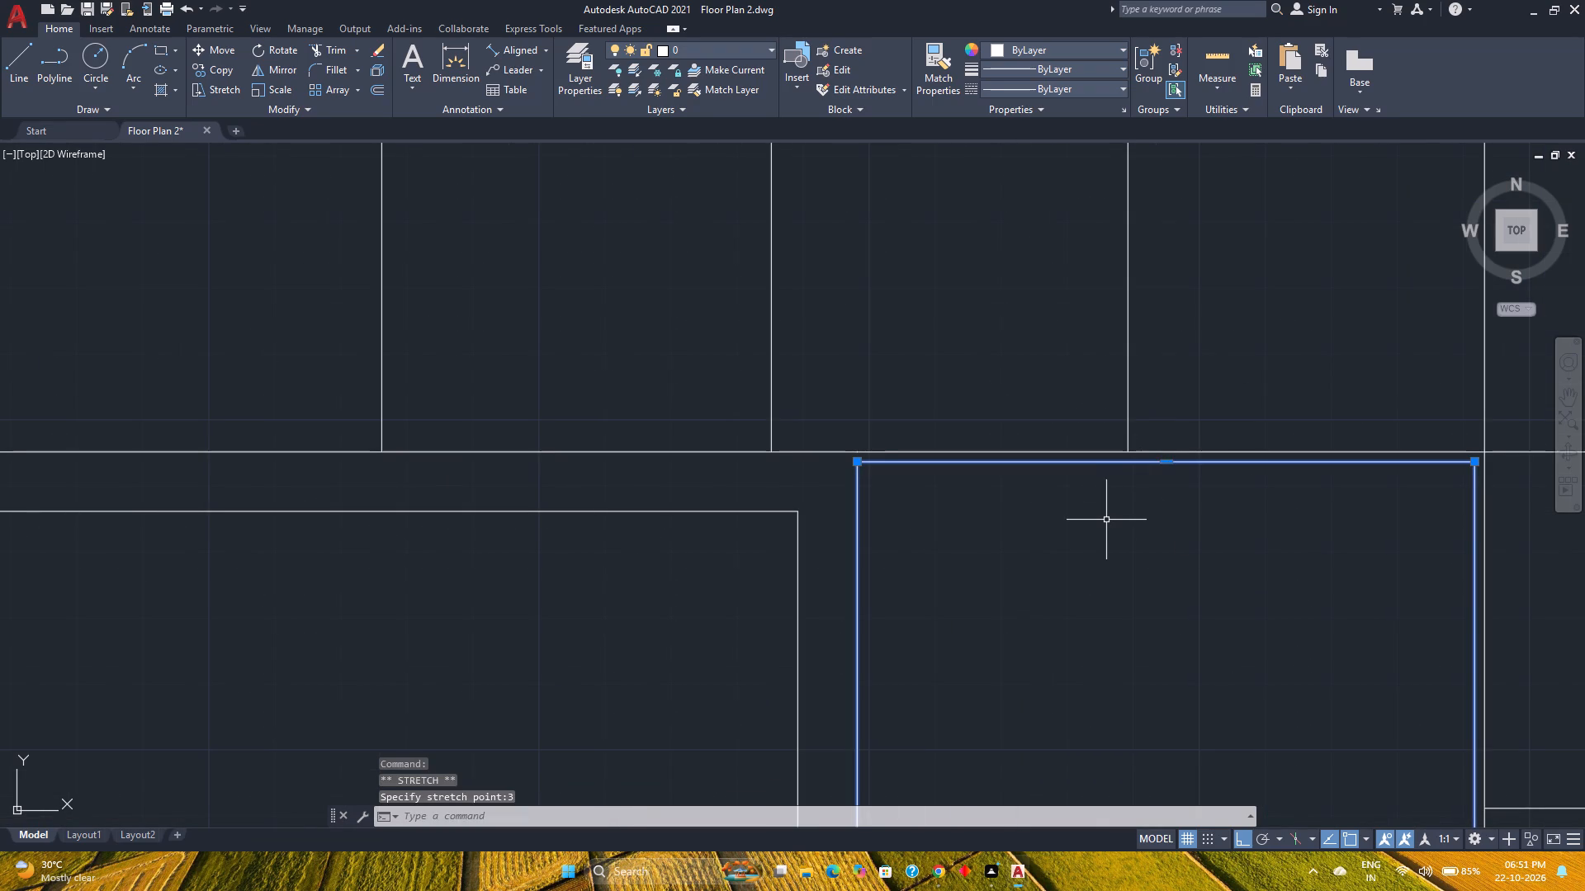
{"action": "key", "text": "Escape"}
Save the drawing.
{"action": "scroll", "coordinate": [1105, 520], "scroll_direction": "down", "scroll_amount": 5}
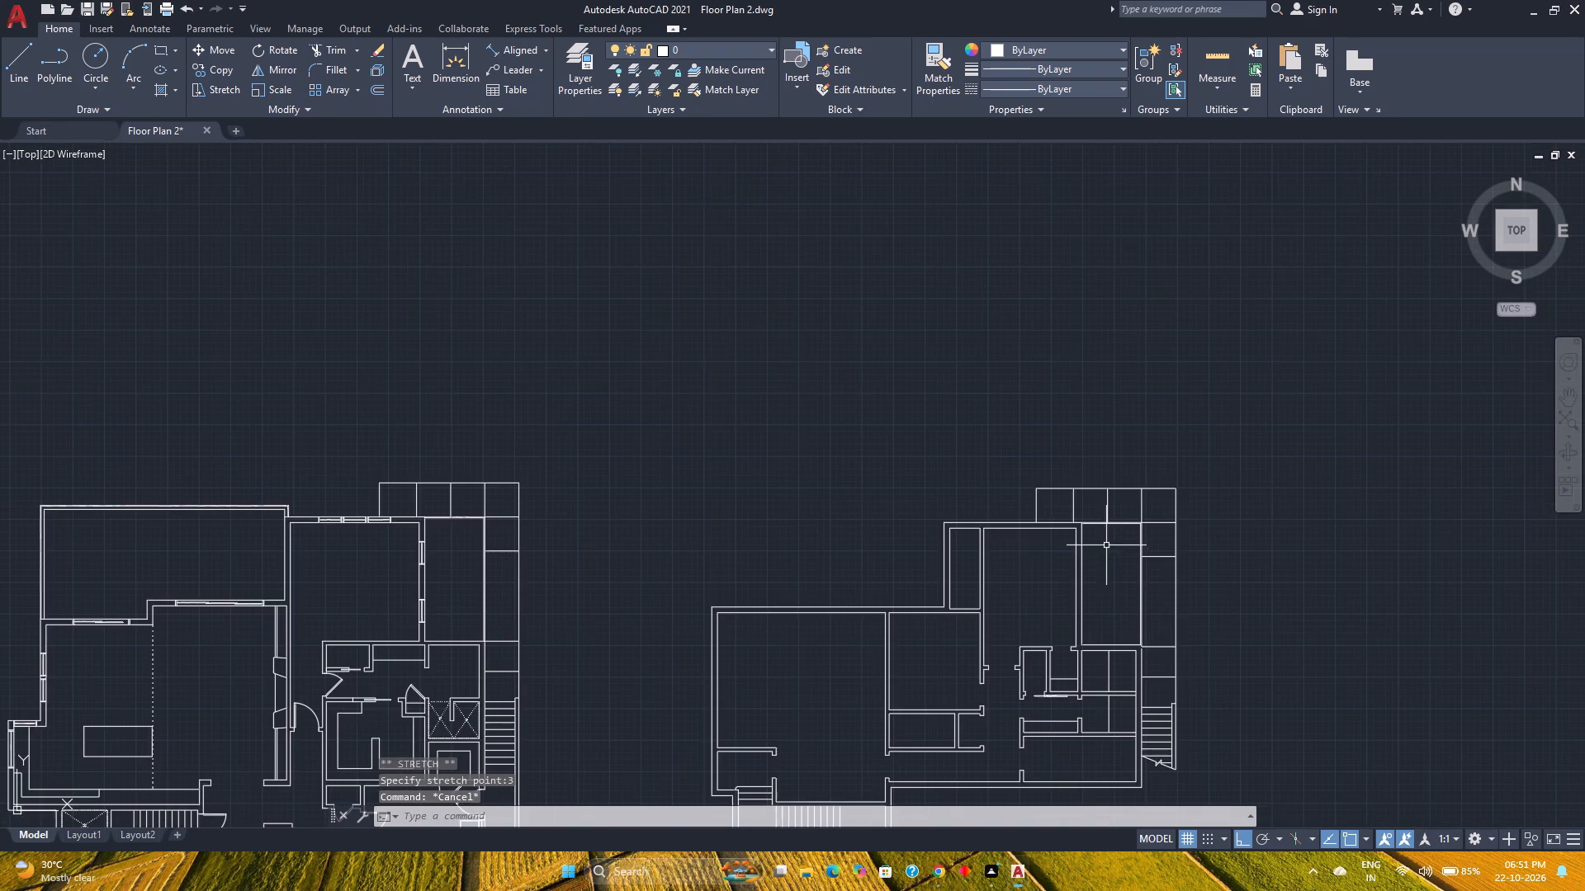
{"action": "middle_click_drag", "start_coordinate": [1114, 577], "coordinate": [1009, 510]}
{"action": "key", "text": "ctrl+s"}
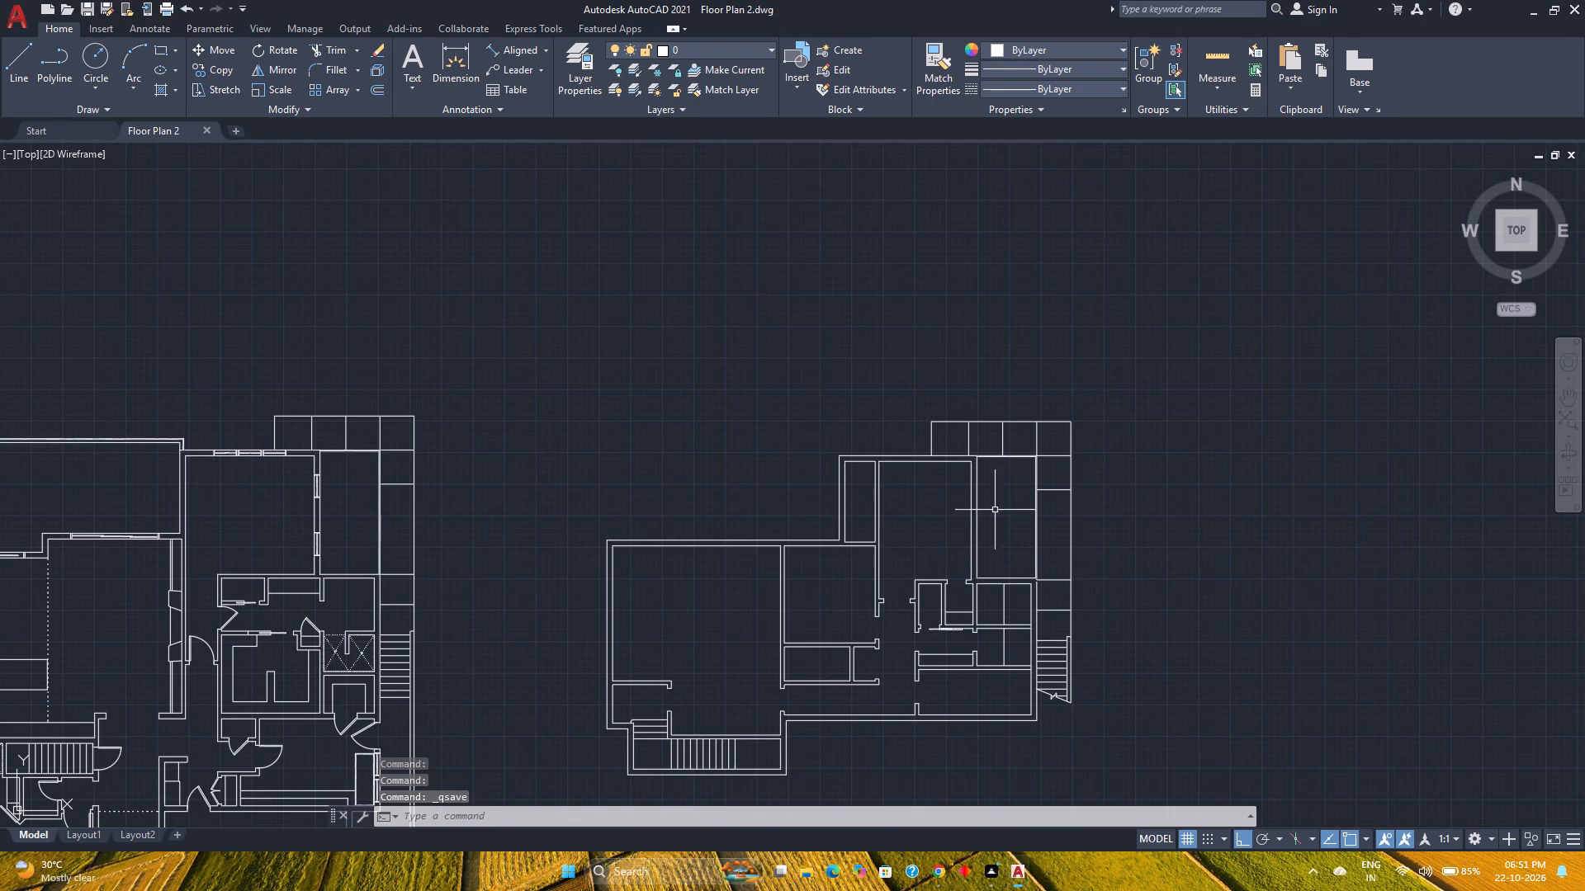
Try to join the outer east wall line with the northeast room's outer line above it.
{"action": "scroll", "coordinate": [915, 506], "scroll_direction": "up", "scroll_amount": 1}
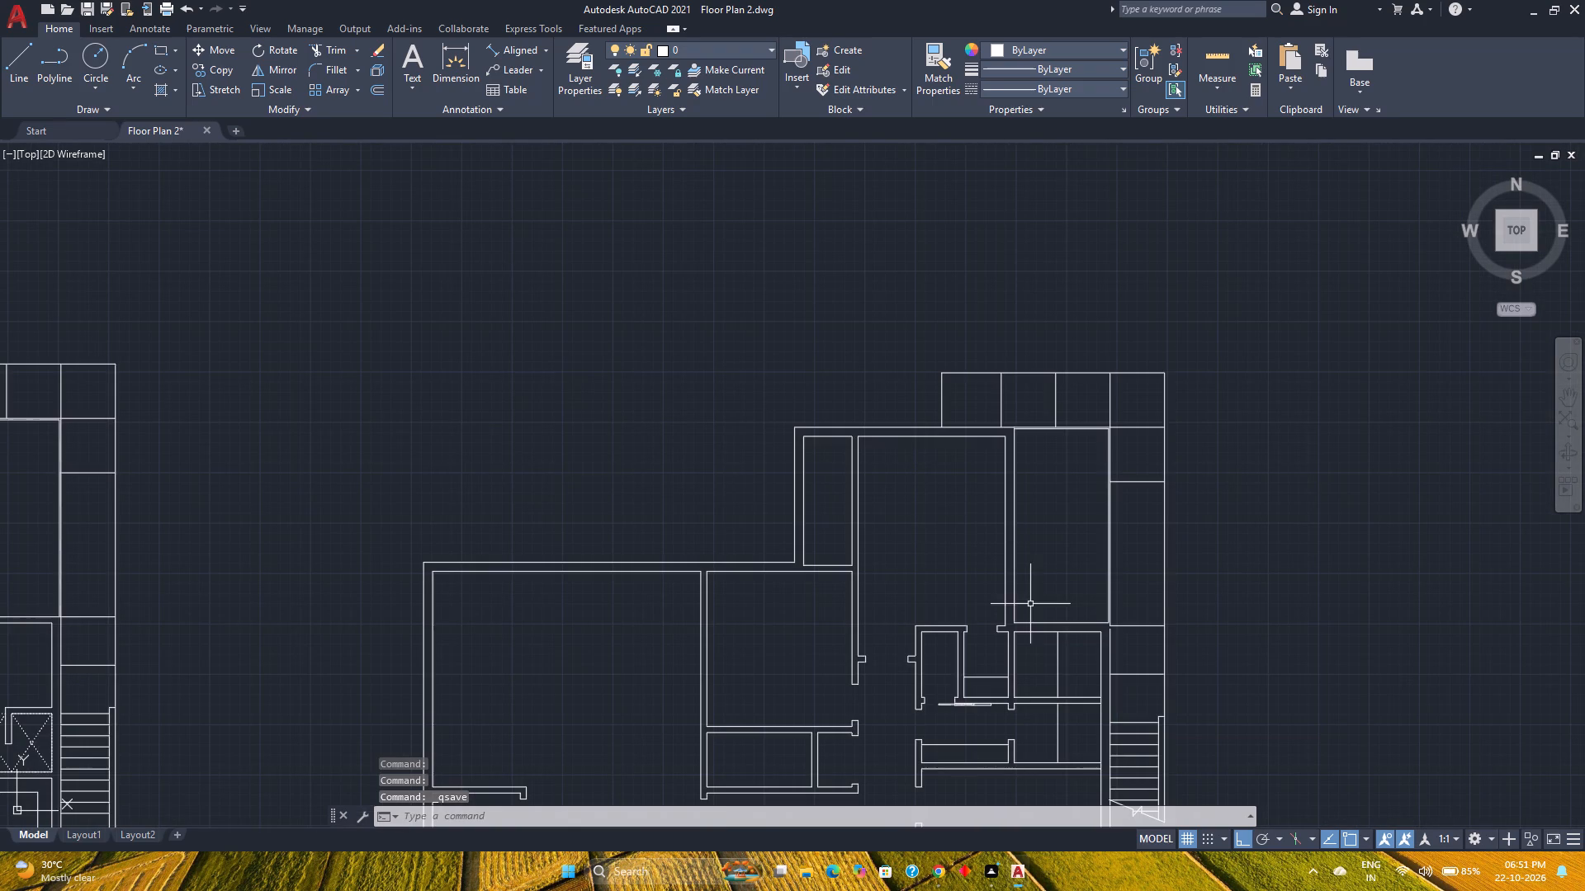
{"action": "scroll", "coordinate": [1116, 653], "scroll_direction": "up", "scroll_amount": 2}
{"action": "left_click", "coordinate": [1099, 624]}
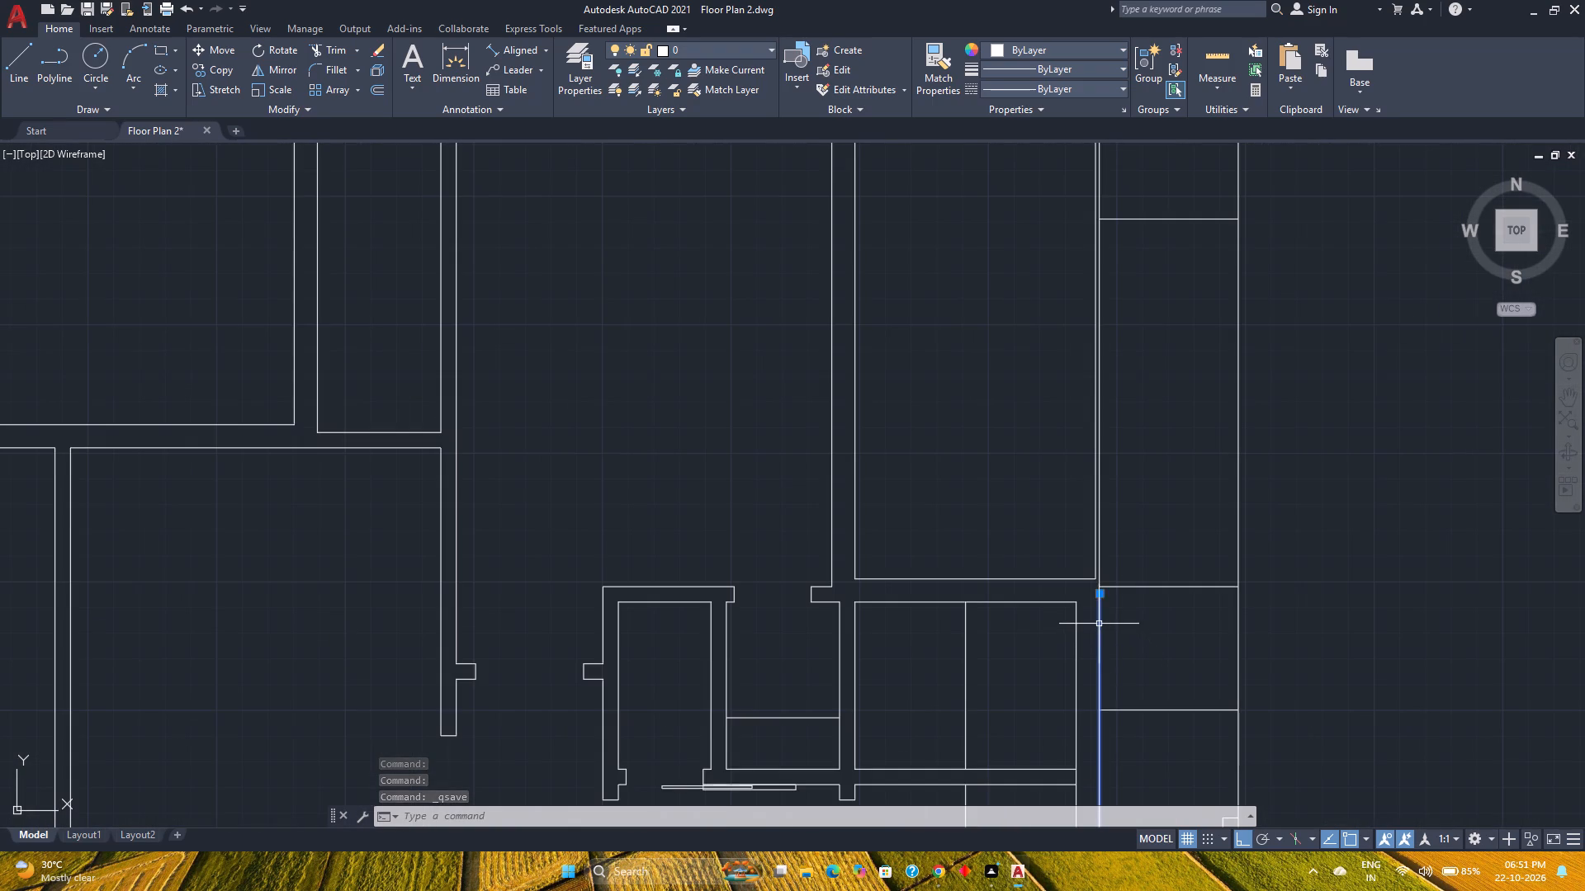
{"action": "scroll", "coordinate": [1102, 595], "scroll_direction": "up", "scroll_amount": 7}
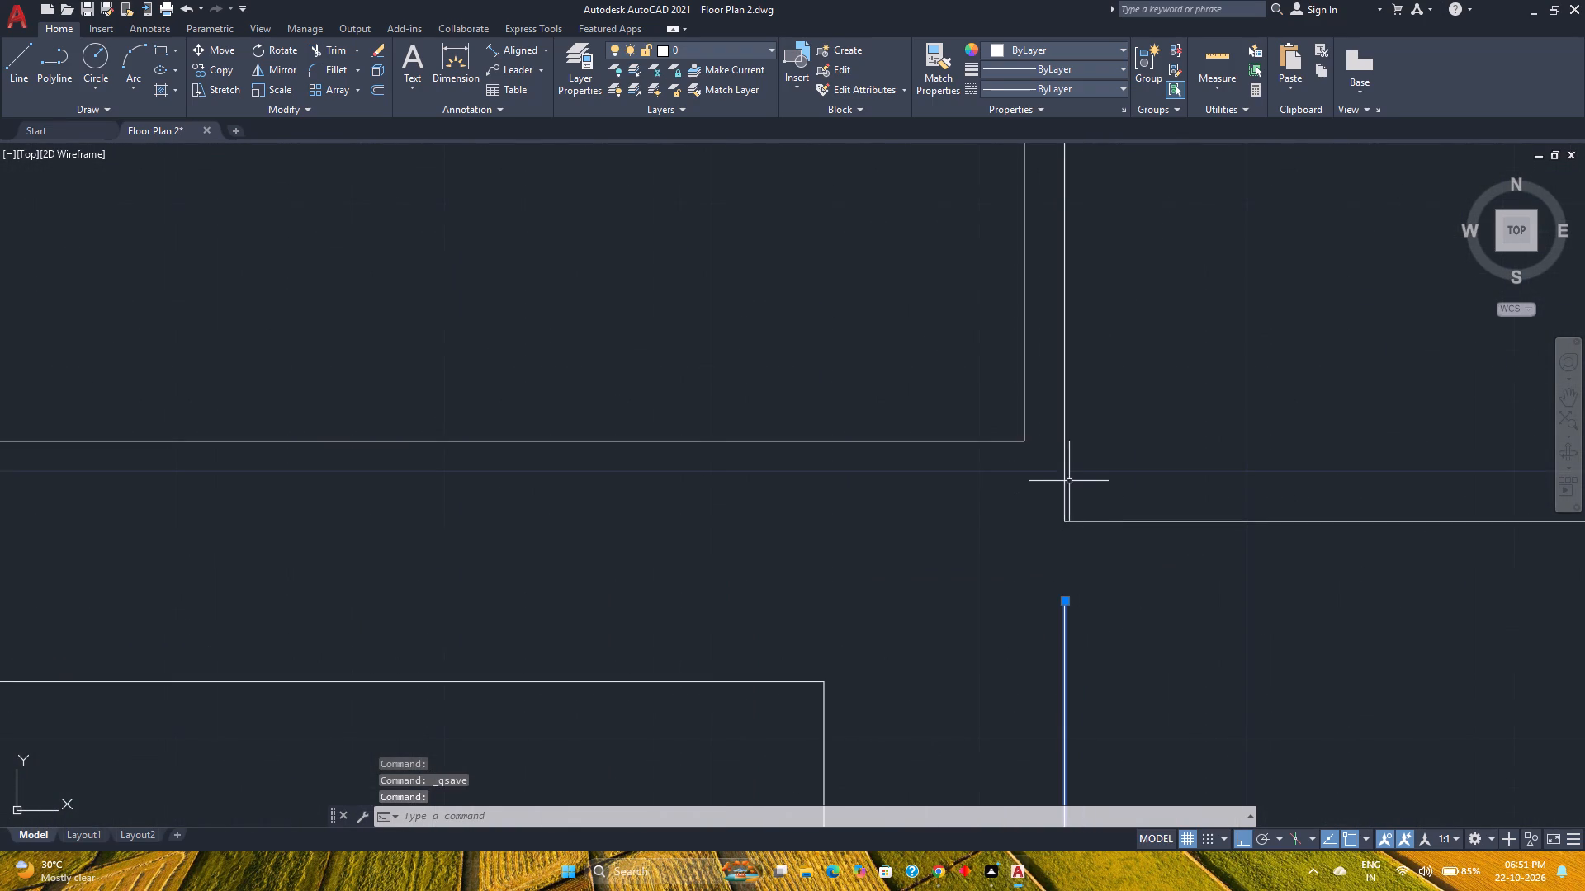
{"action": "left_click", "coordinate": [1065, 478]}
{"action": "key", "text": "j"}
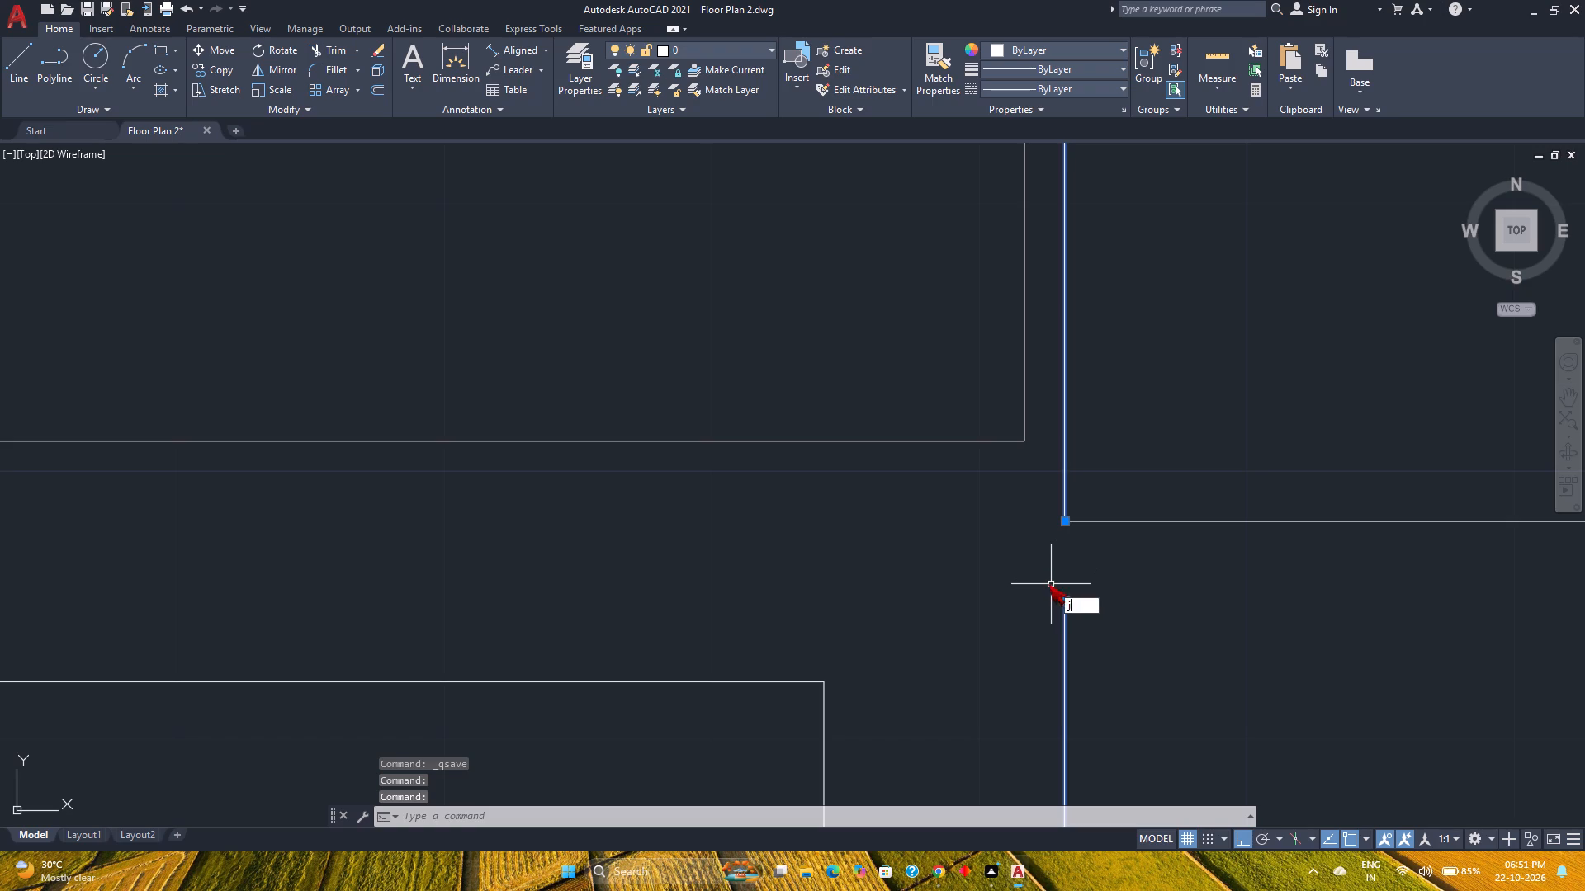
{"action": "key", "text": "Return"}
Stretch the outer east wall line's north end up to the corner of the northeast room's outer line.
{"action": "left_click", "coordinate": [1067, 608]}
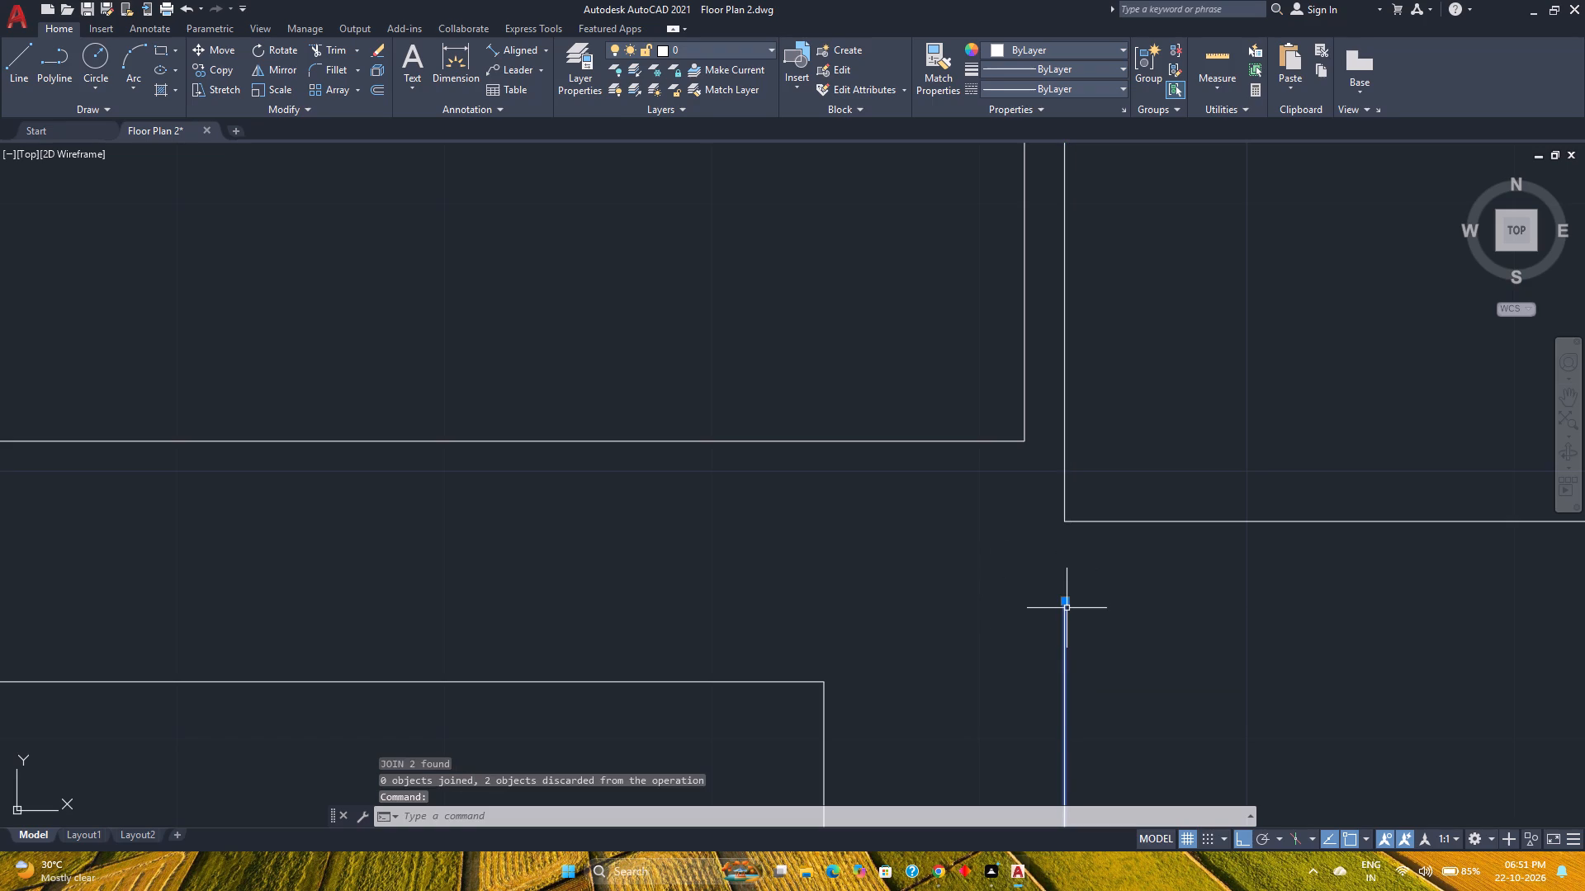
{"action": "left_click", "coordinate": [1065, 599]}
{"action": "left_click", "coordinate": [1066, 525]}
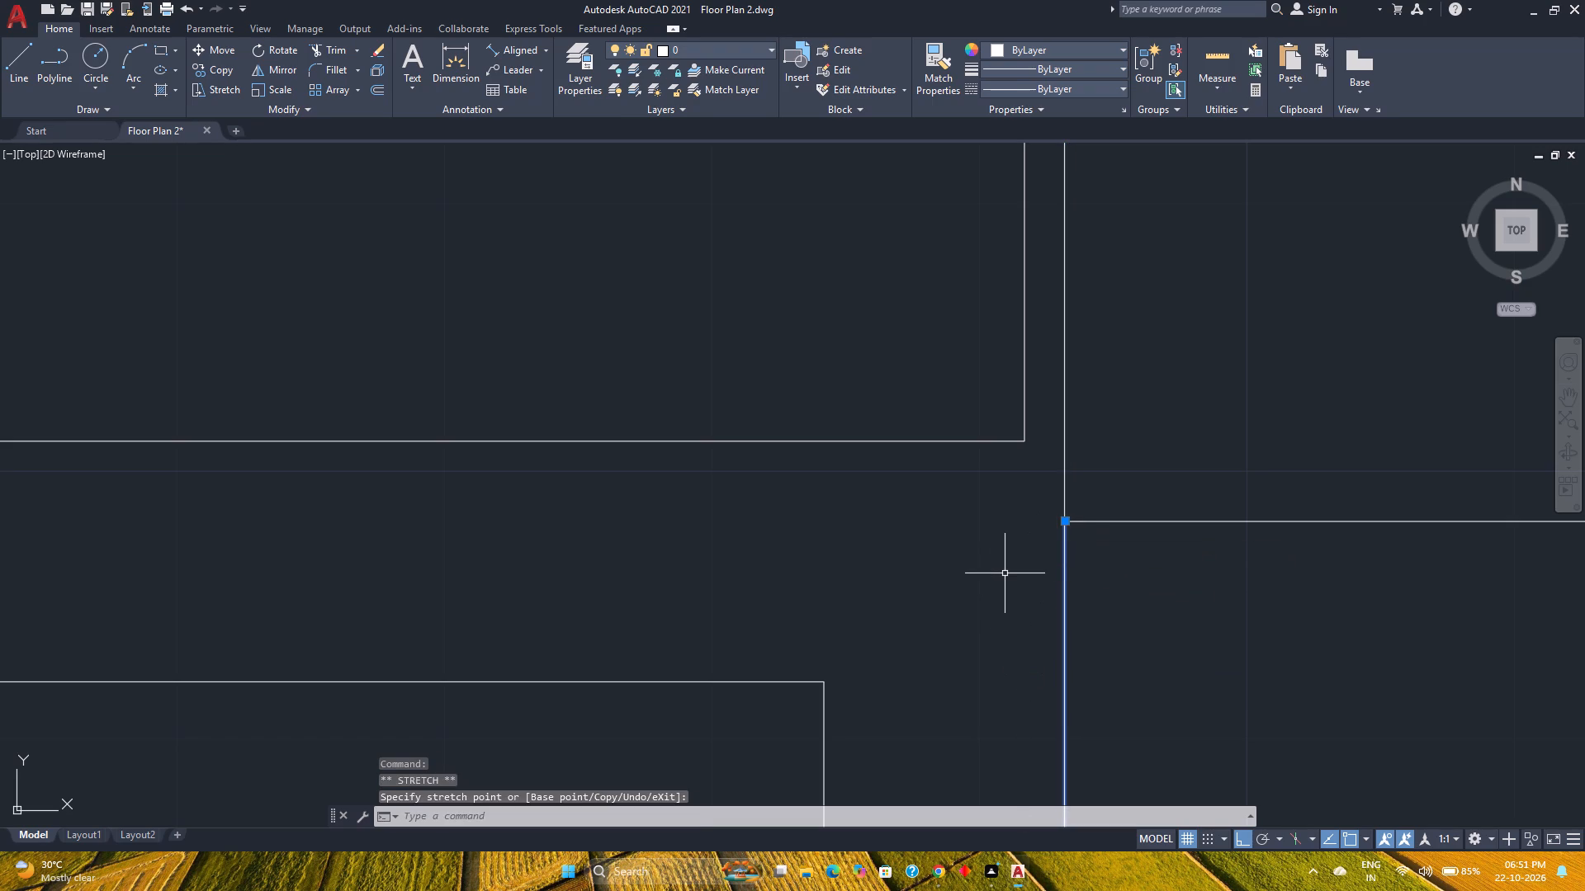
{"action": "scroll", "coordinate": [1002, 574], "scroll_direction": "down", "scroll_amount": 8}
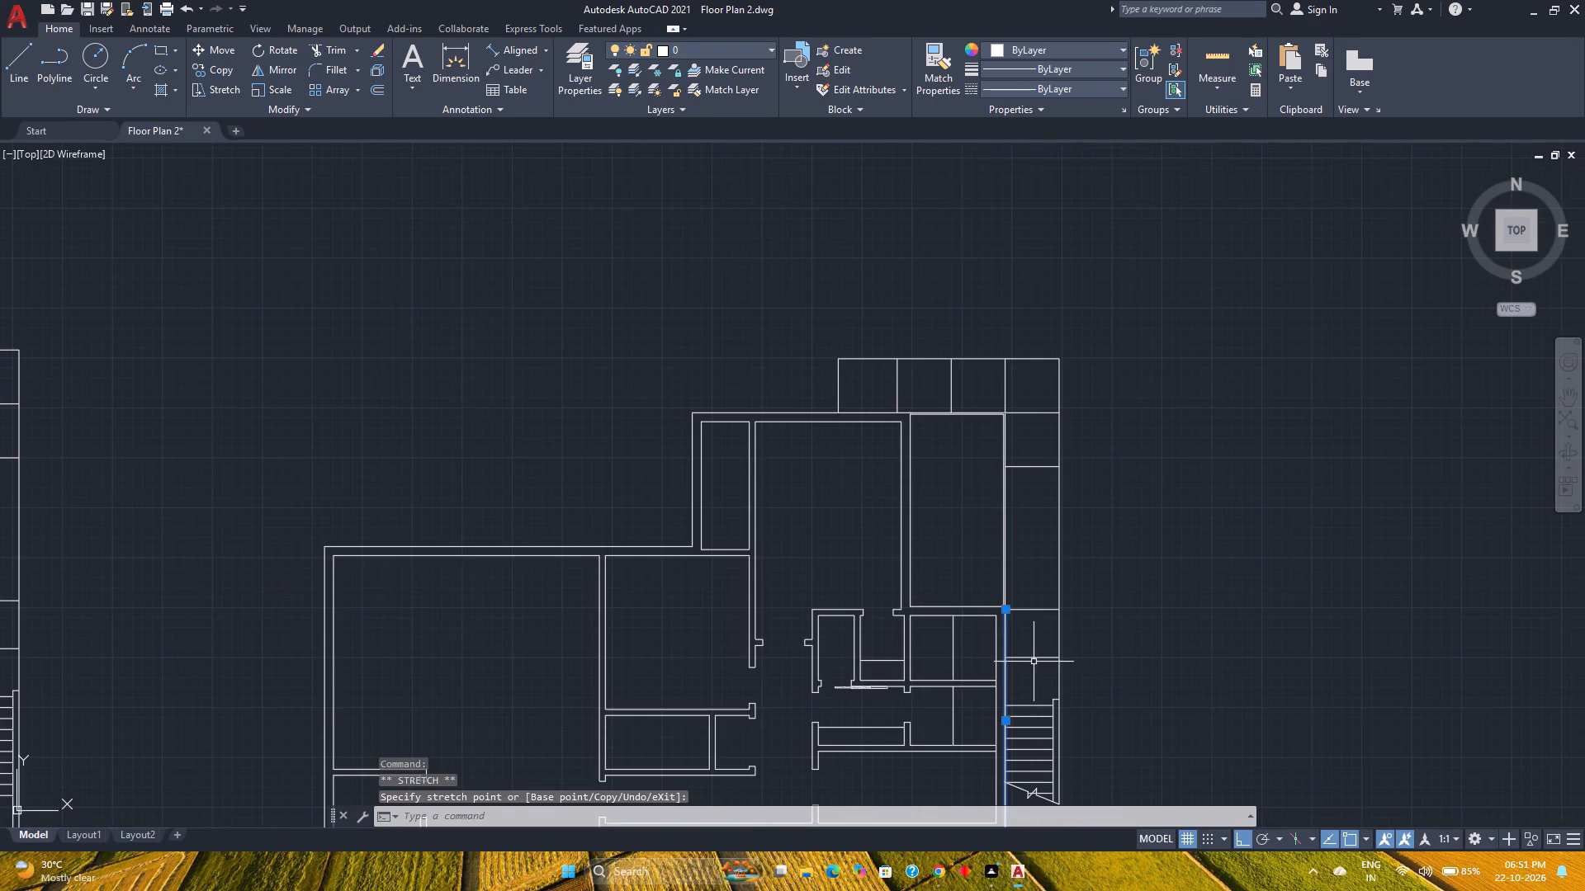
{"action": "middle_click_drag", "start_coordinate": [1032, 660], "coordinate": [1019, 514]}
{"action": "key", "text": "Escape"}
Delete the outer east wall line south of the northeast room, beside the exterior stairs.
{"action": "scroll", "coordinate": [986, 479], "scroll_direction": "up", "scroll_amount": 3}
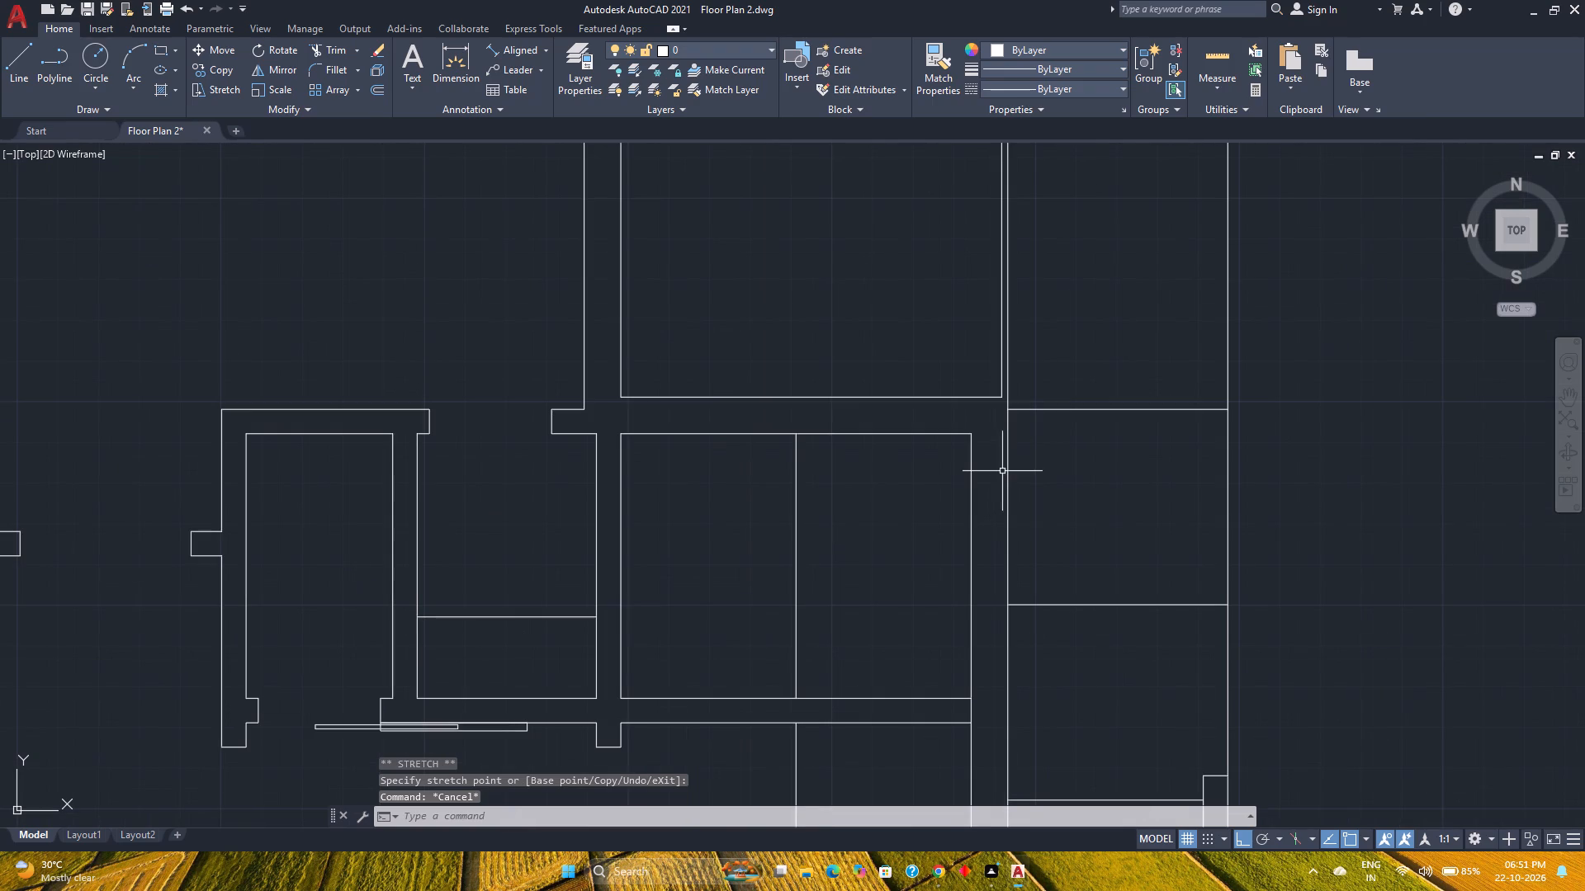
{"action": "left_click", "coordinate": [1007, 469]}
{"action": "scroll", "coordinate": [1006, 489], "scroll_direction": "down", "scroll_amount": 3}
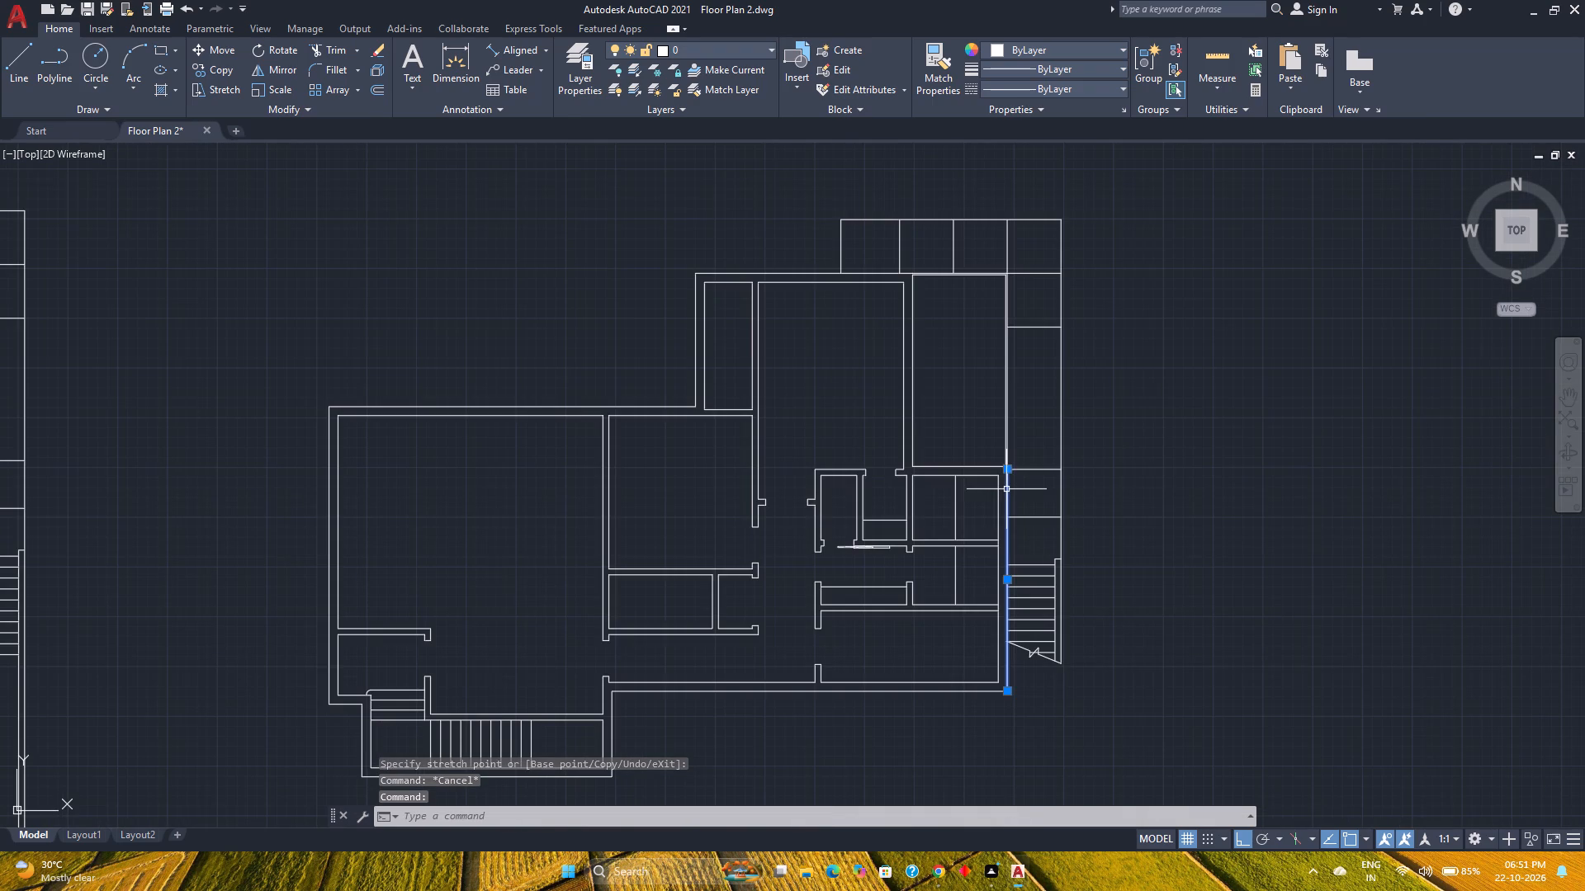
{"action": "key", "text": "Delete"}
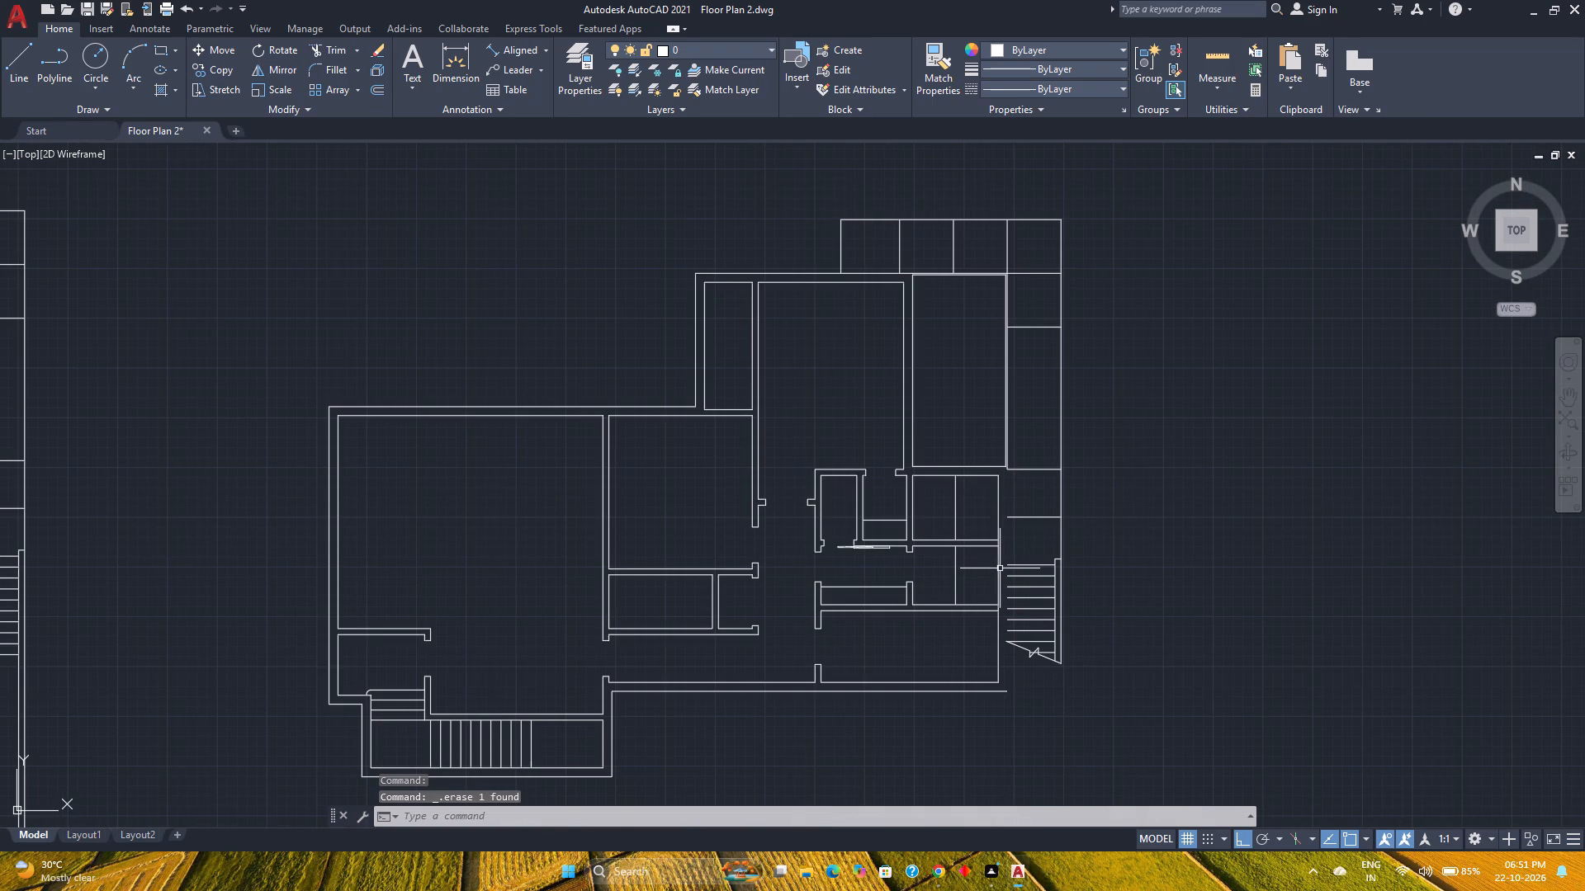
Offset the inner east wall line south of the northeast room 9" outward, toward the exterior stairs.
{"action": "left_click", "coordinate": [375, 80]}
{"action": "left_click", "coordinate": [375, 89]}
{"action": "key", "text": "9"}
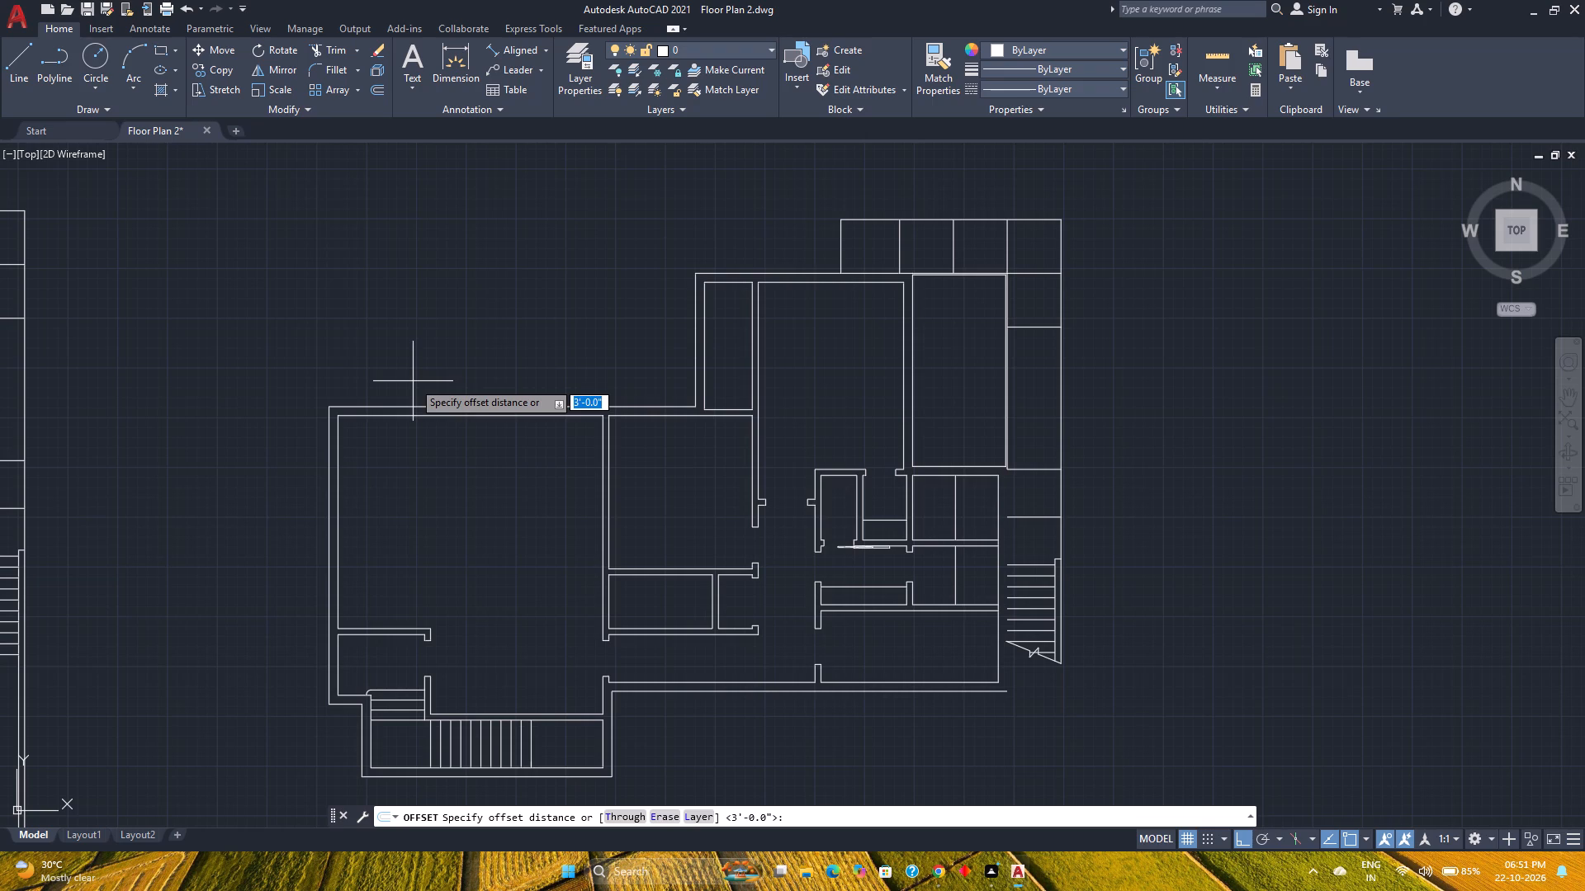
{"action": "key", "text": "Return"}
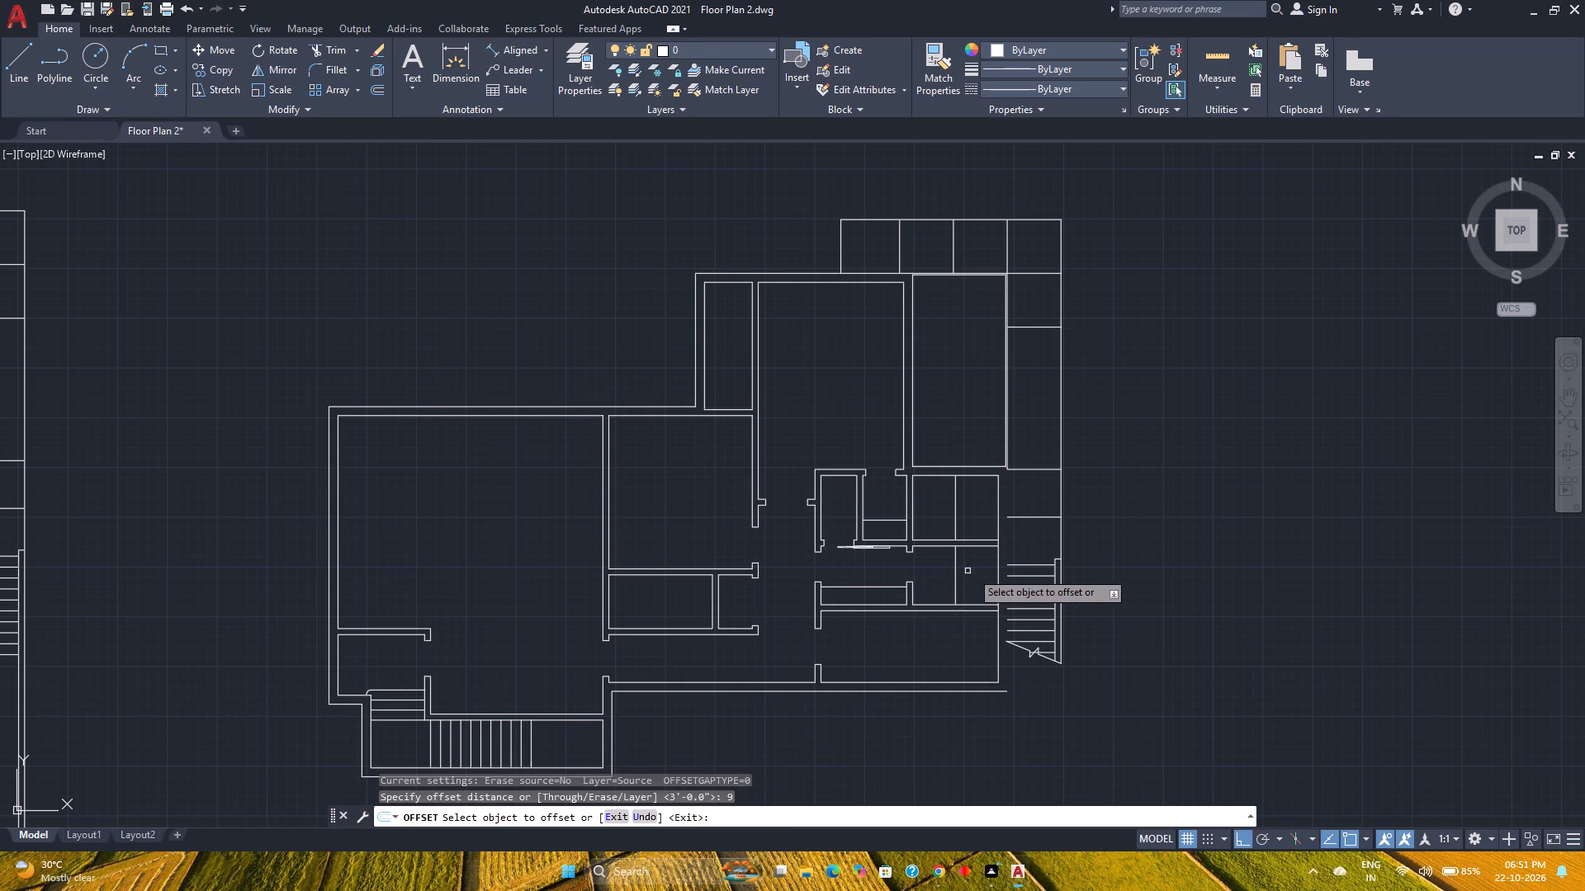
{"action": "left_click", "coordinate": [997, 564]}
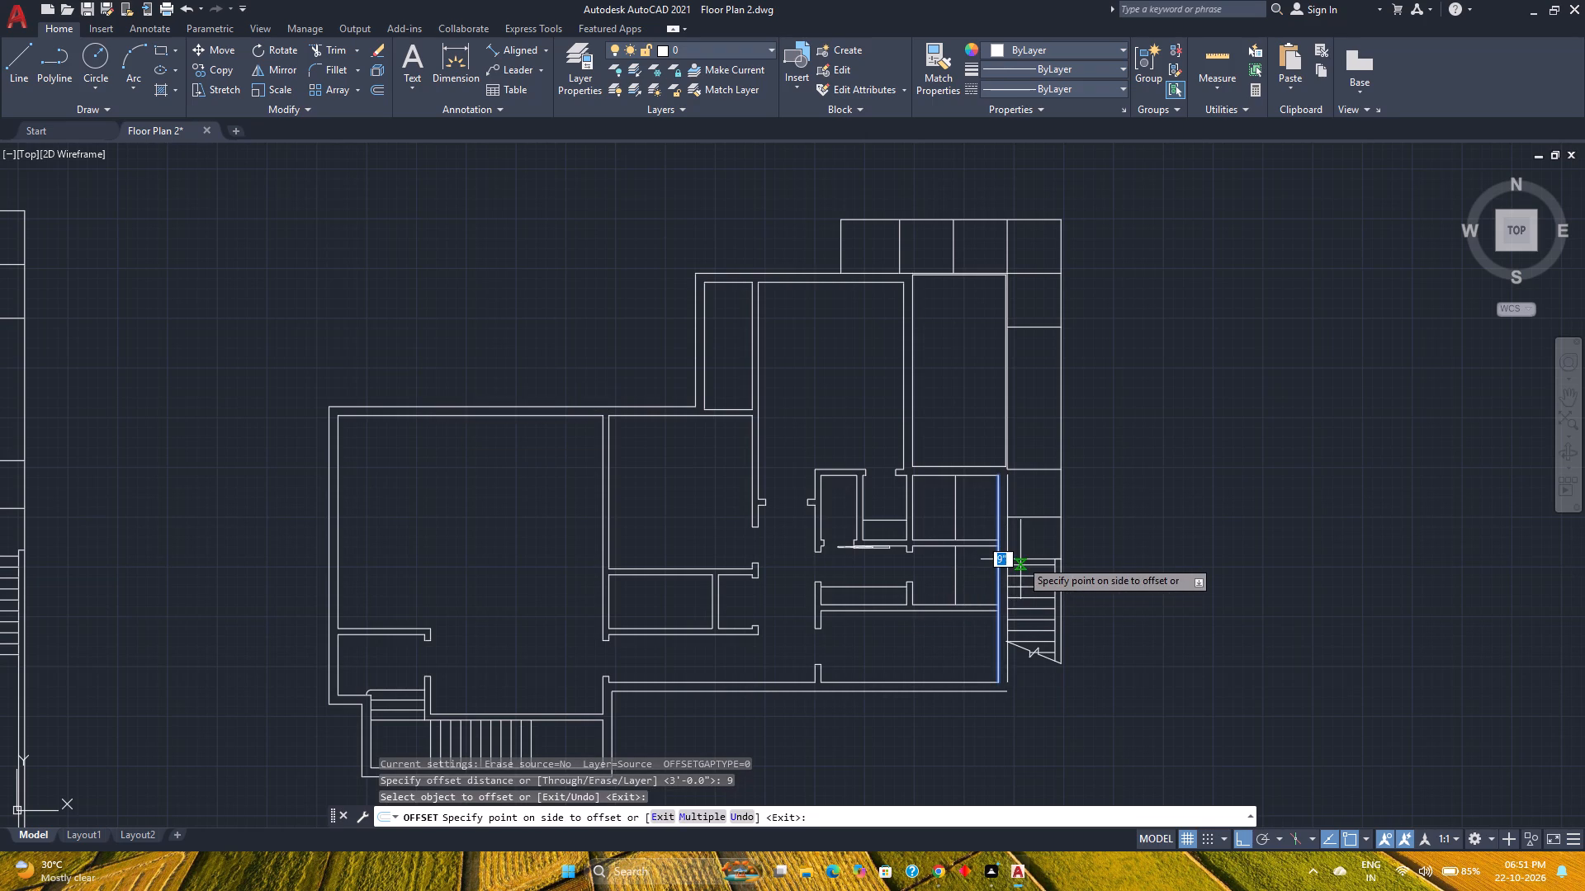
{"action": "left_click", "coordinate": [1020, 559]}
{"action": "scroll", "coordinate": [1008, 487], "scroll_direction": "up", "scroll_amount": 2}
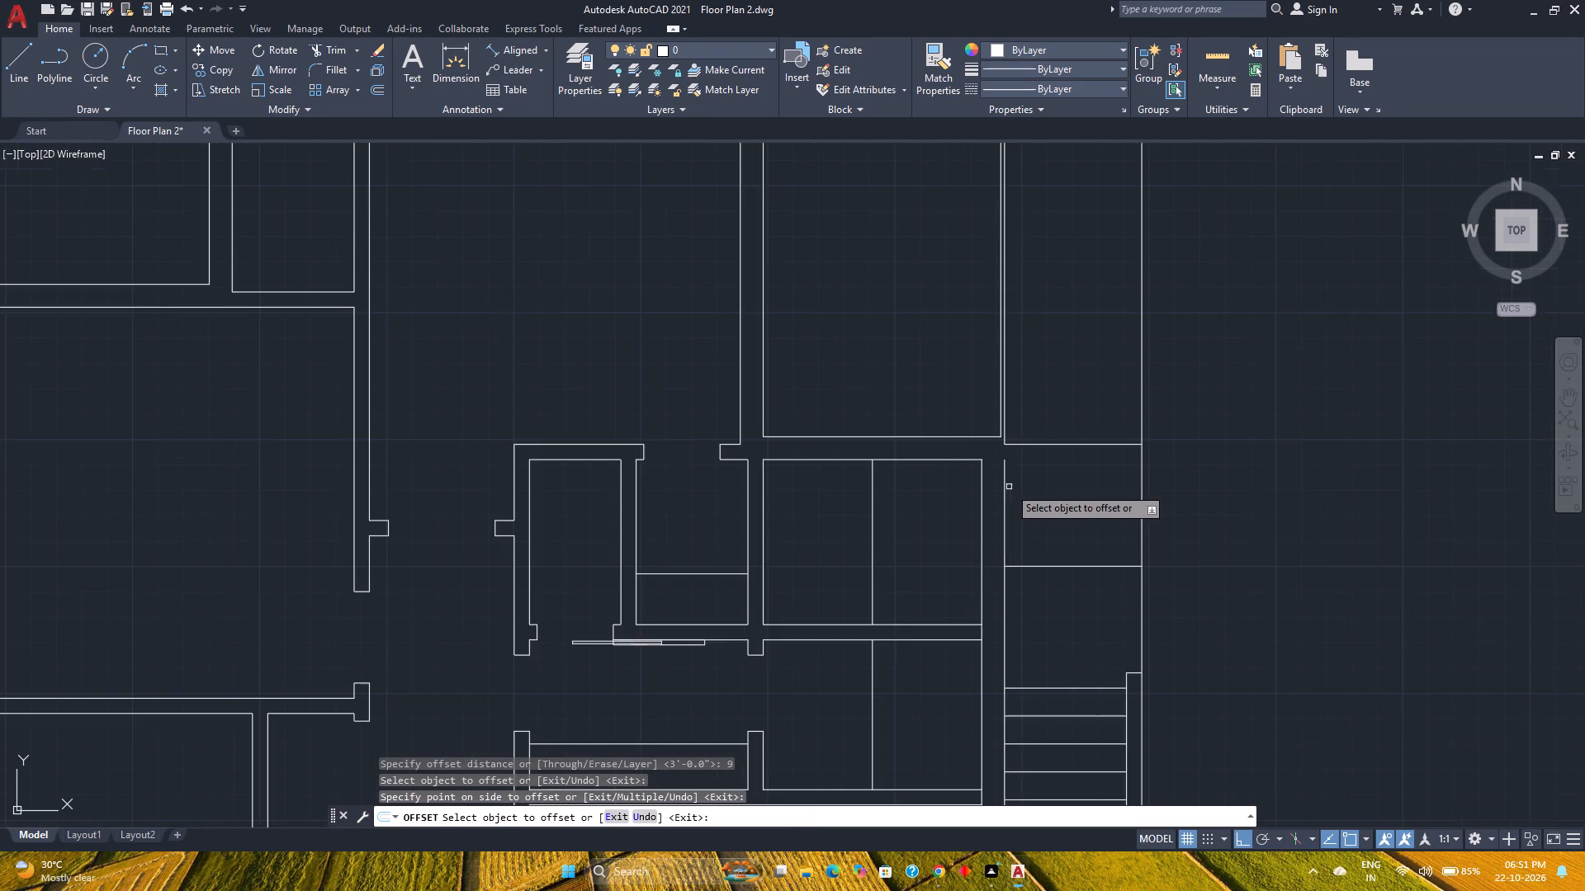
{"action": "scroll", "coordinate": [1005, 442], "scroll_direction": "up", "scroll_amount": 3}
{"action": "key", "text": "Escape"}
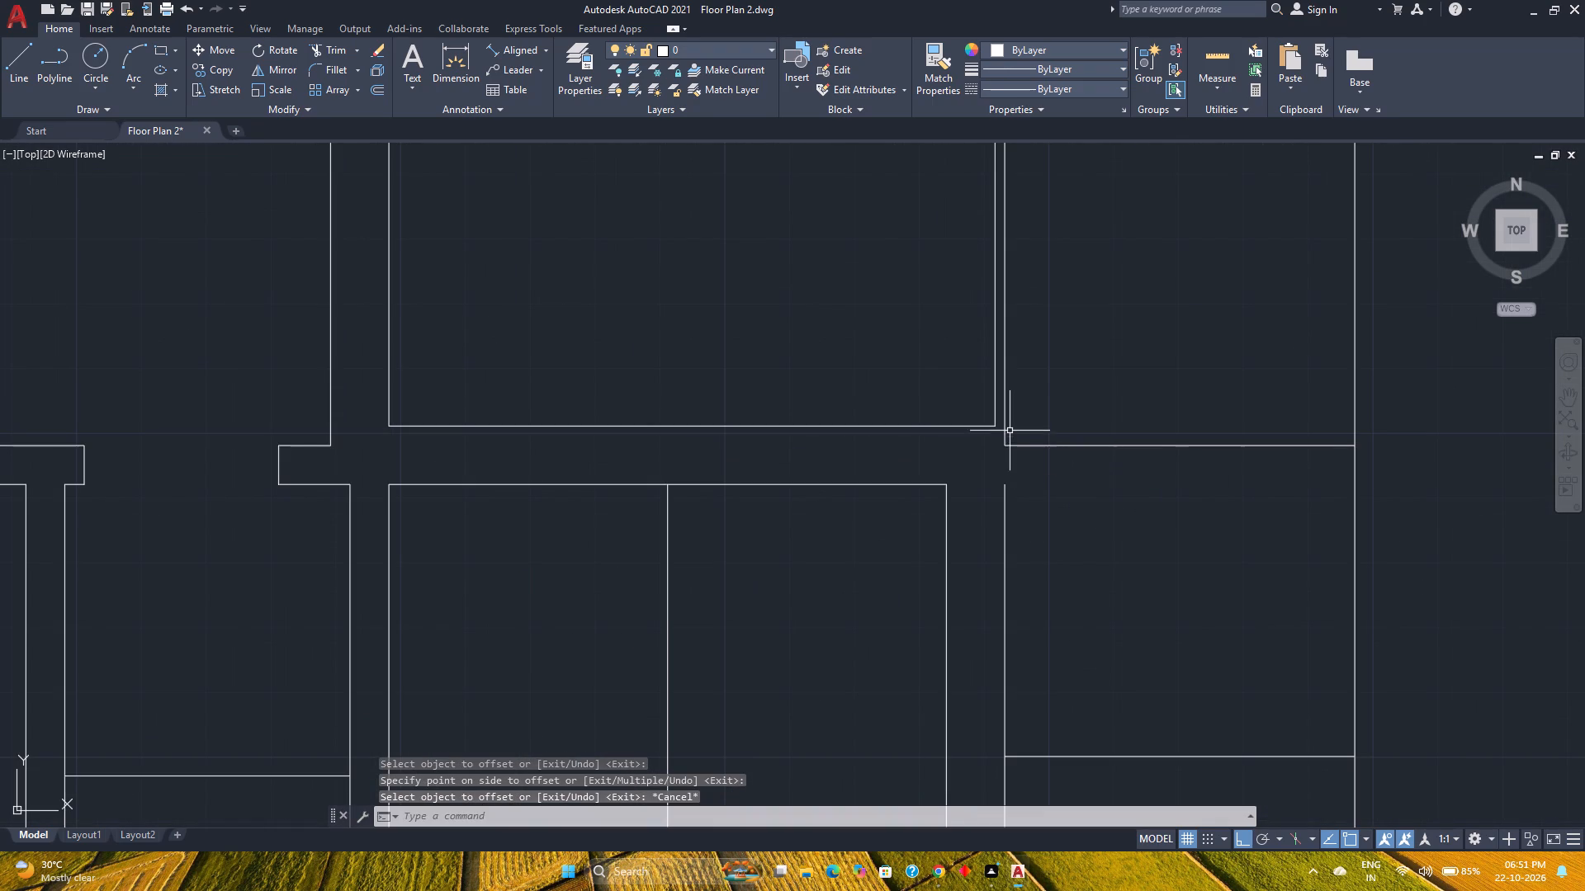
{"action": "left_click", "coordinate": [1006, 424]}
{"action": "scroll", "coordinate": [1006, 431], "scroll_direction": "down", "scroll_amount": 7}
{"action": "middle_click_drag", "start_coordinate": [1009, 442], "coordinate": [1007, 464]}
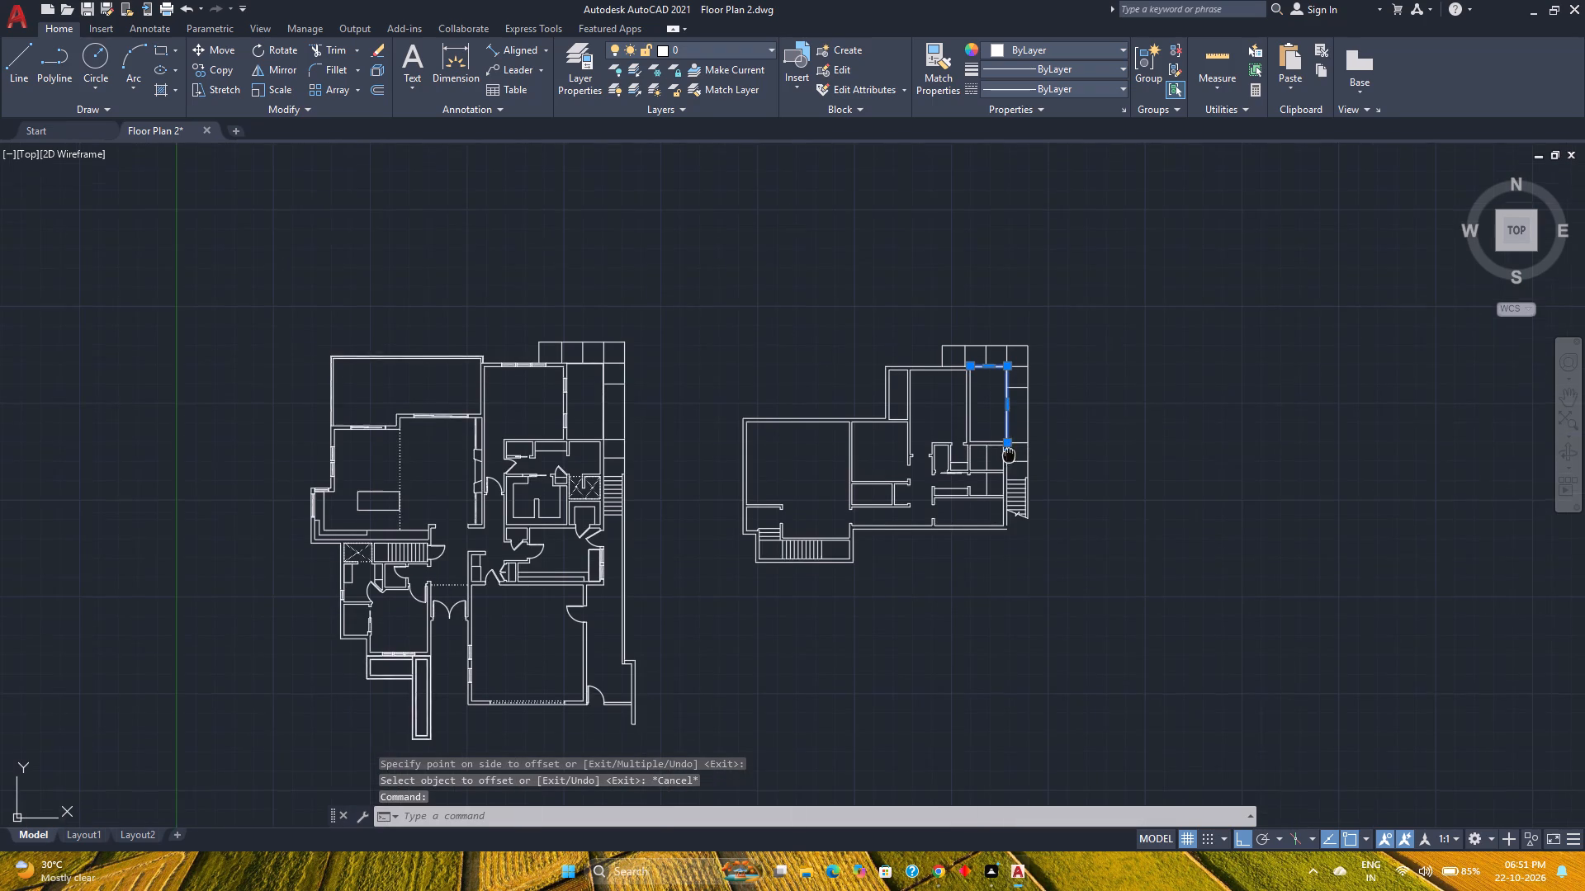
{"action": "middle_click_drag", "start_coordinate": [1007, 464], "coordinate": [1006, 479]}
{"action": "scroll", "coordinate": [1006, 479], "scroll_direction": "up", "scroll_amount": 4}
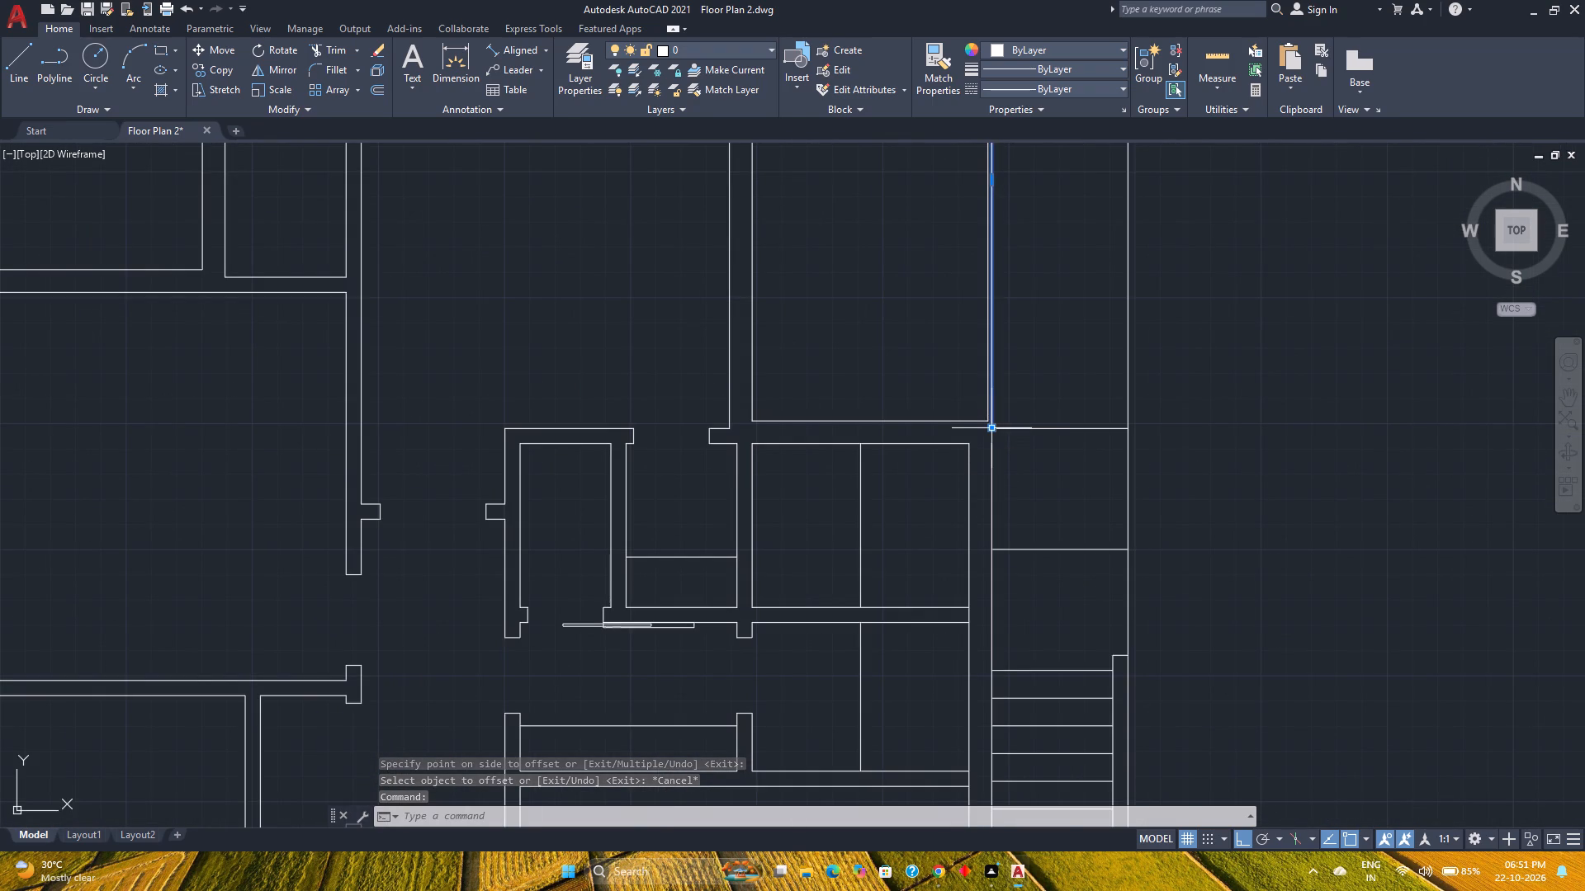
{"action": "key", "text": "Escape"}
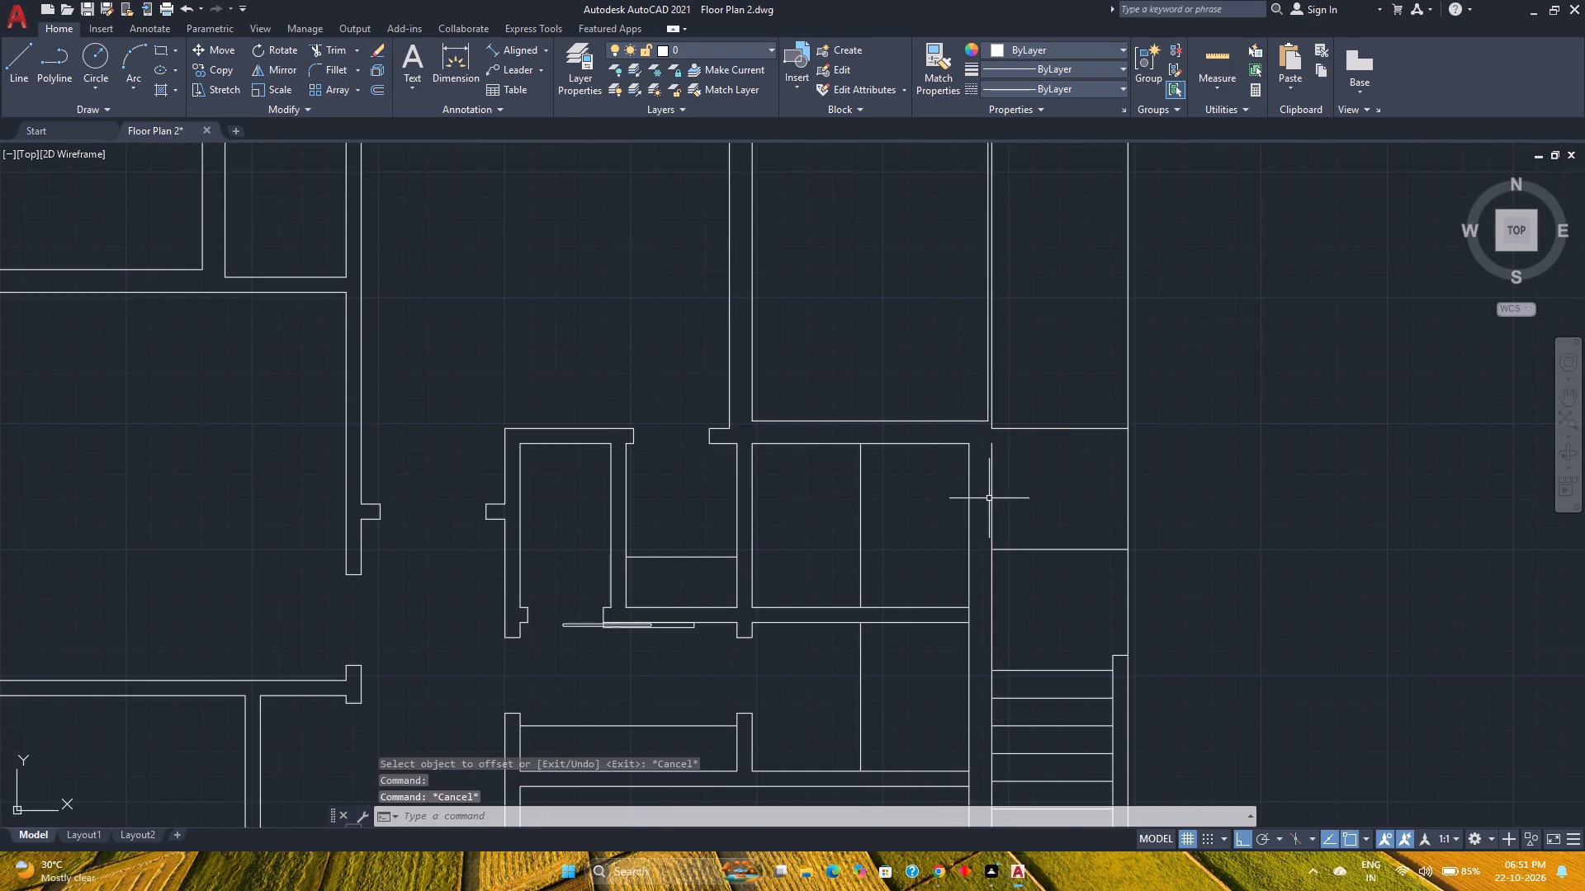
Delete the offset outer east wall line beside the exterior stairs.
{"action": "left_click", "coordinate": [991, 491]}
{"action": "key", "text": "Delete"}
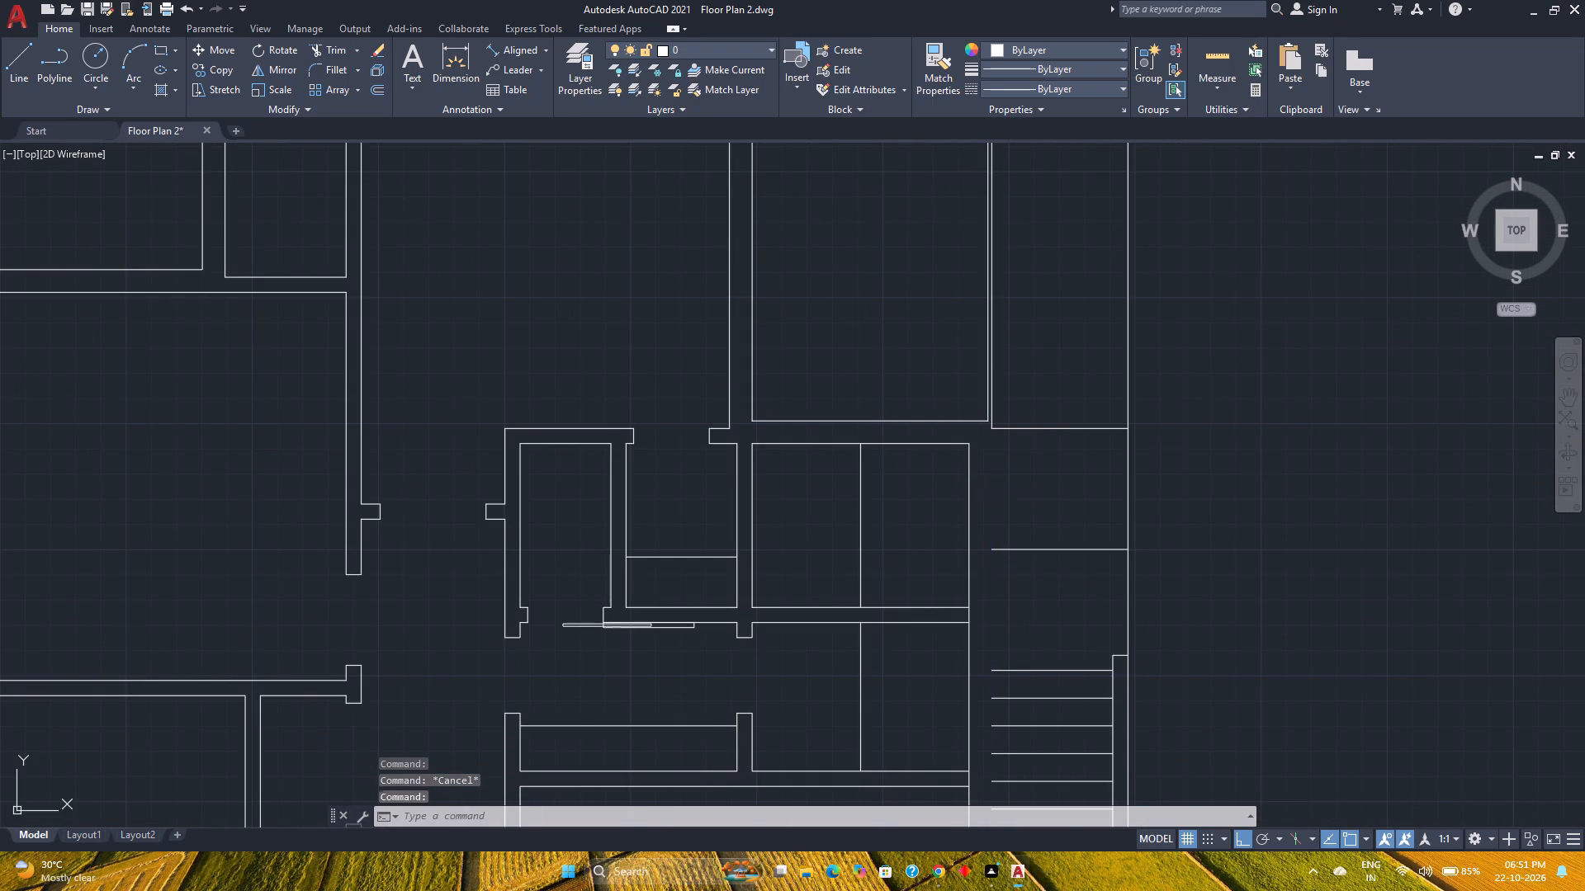
Fillet the outer south wall line with the northeast room's outer east line to close the building's southeast corner.
{"action": "scroll", "coordinate": [991, 490], "scroll_direction": "down", "scroll_amount": 2}
{"action": "middle_click_drag", "start_coordinate": [991, 490], "coordinate": [978, 409]}
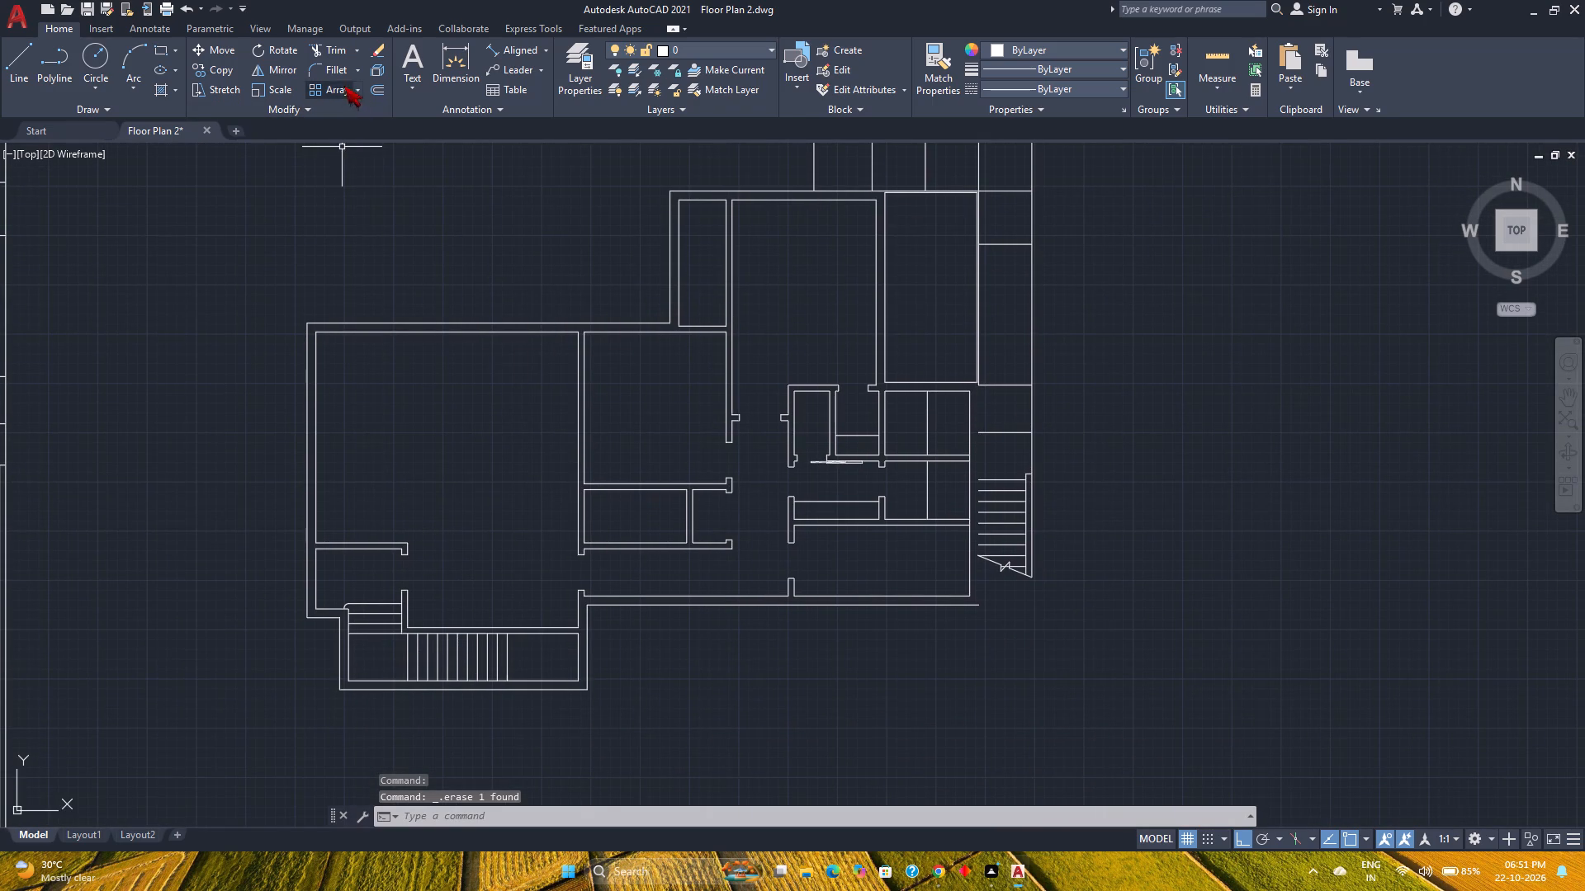
{"action": "left_click", "coordinate": [334, 75]}
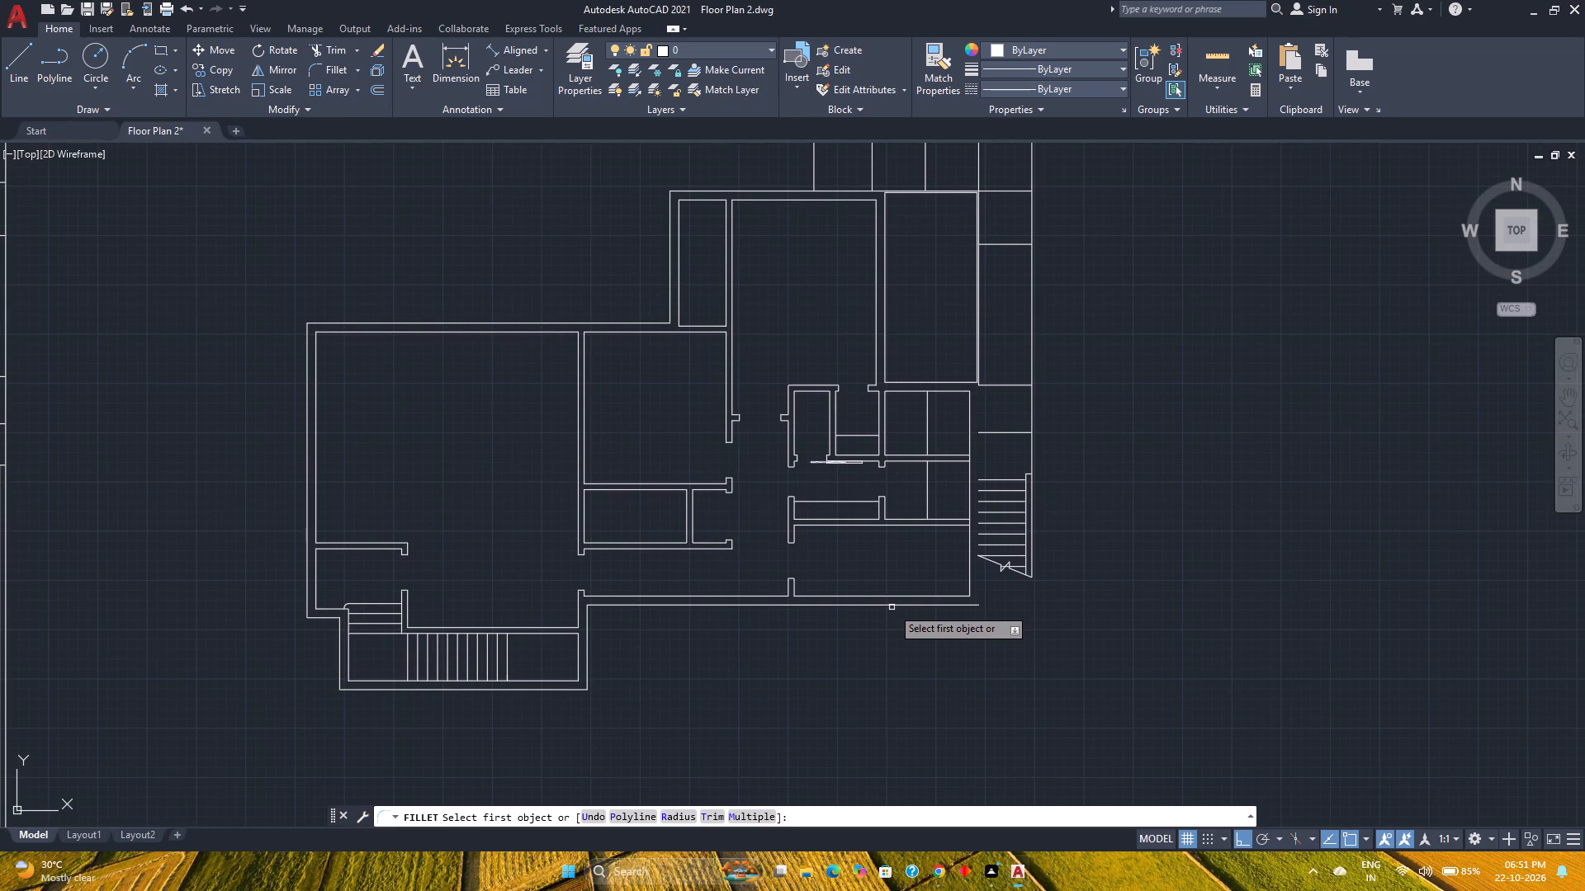
{"action": "left_click", "coordinate": [892, 605]}
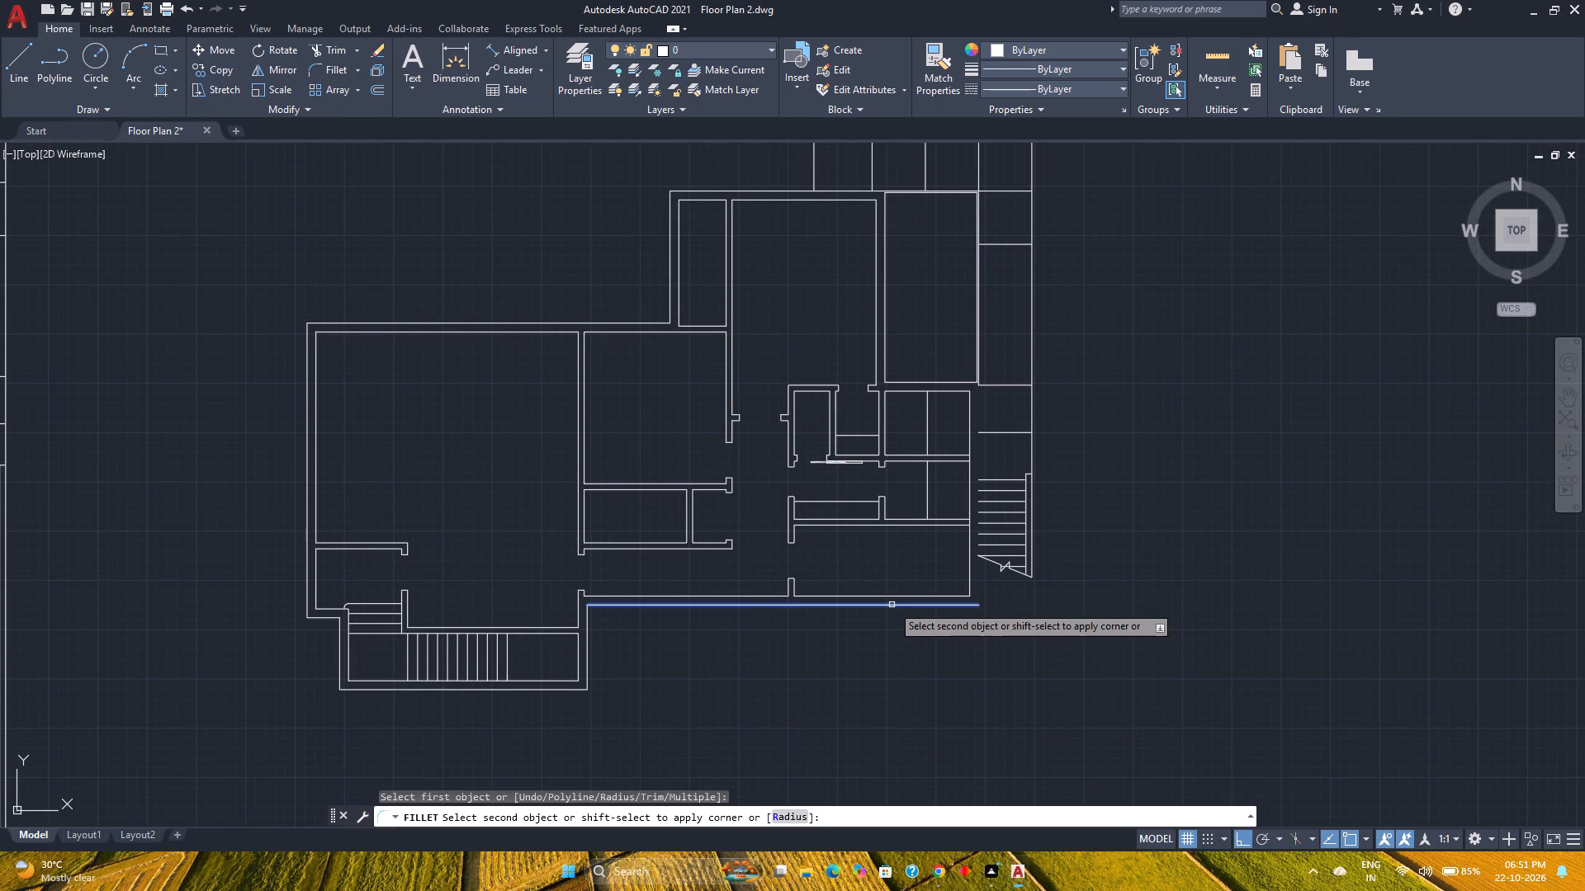
{"action": "scroll", "coordinate": [979, 392], "scroll_direction": "up", "scroll_amount": 3}
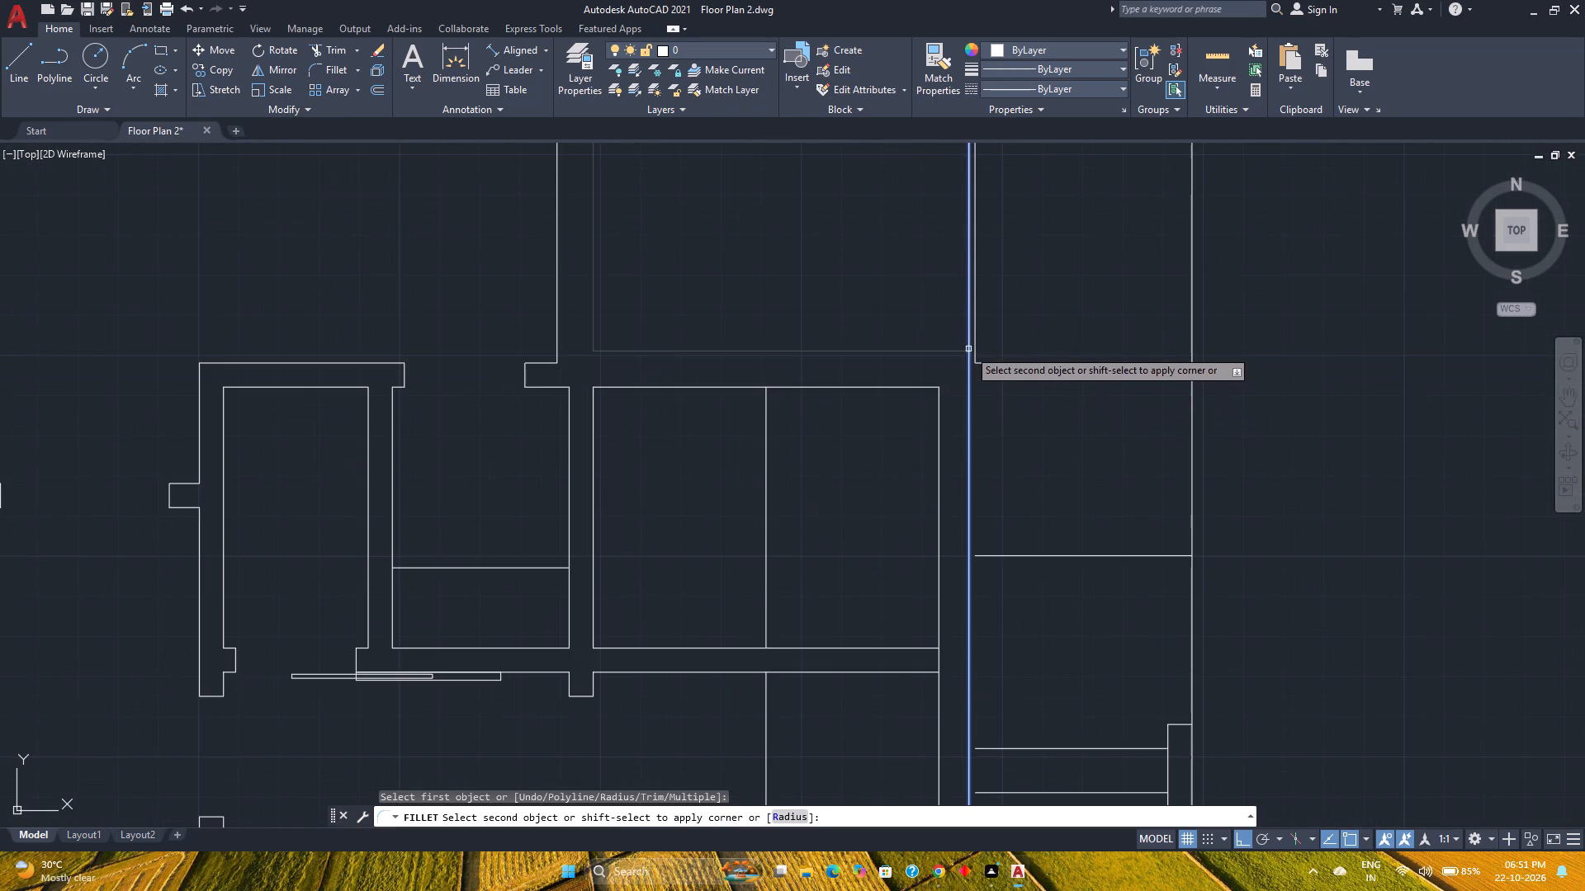
{"action": "left_click", "coordinate": [975, 346]}
{"action": "scroll", "coordinate": [1070, 464], "scroll_direction": "down", "scroll_amount": 3}
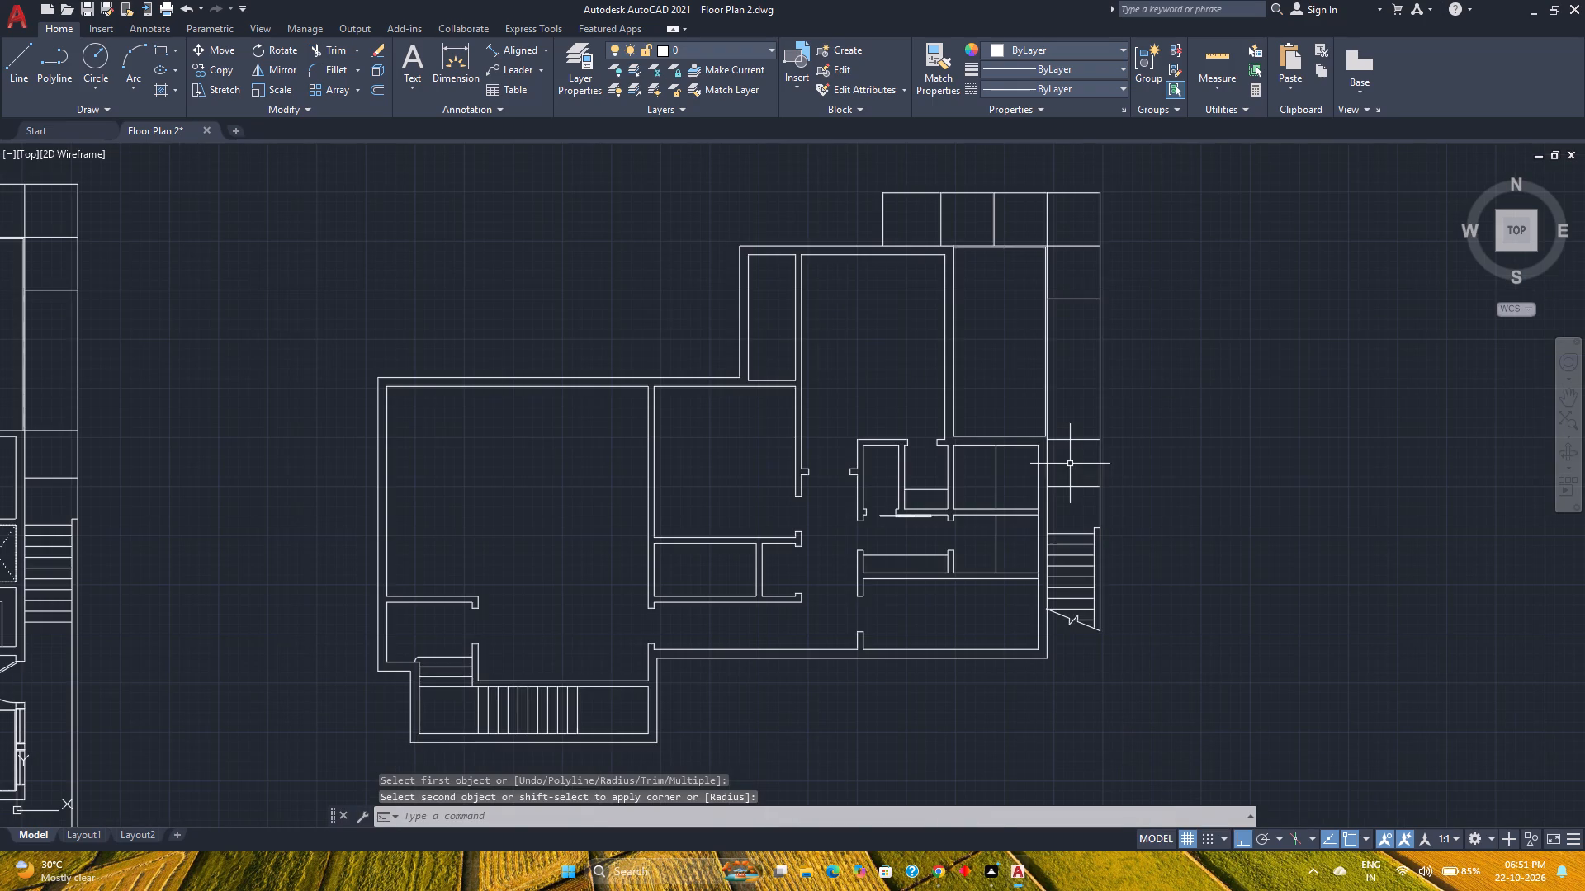
Save the drawing.
{"action": "key", "text": "ctrl+s"}
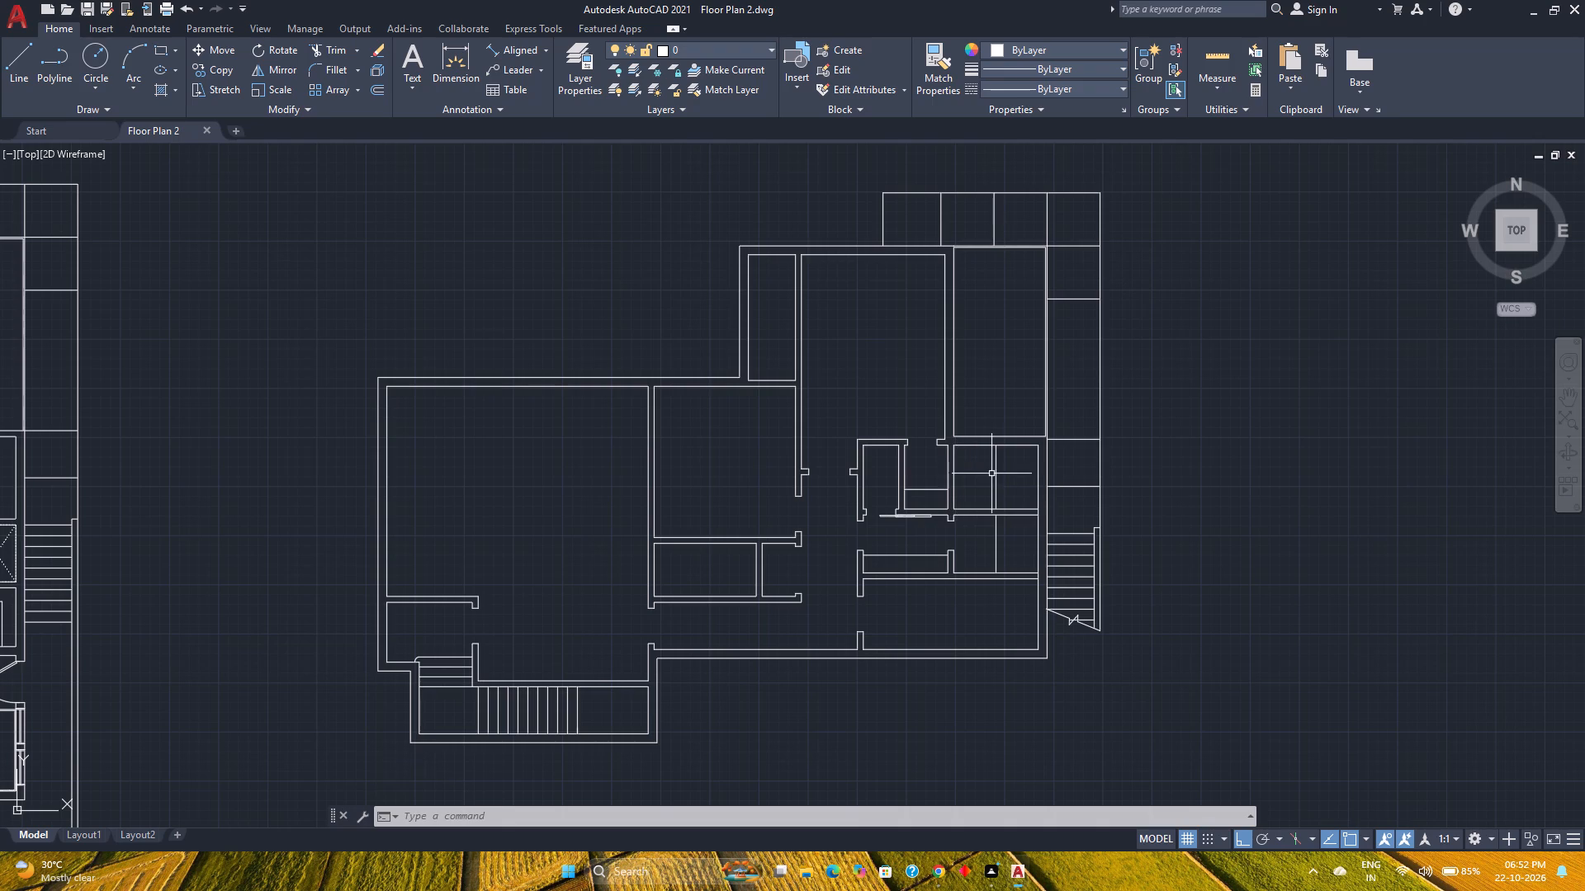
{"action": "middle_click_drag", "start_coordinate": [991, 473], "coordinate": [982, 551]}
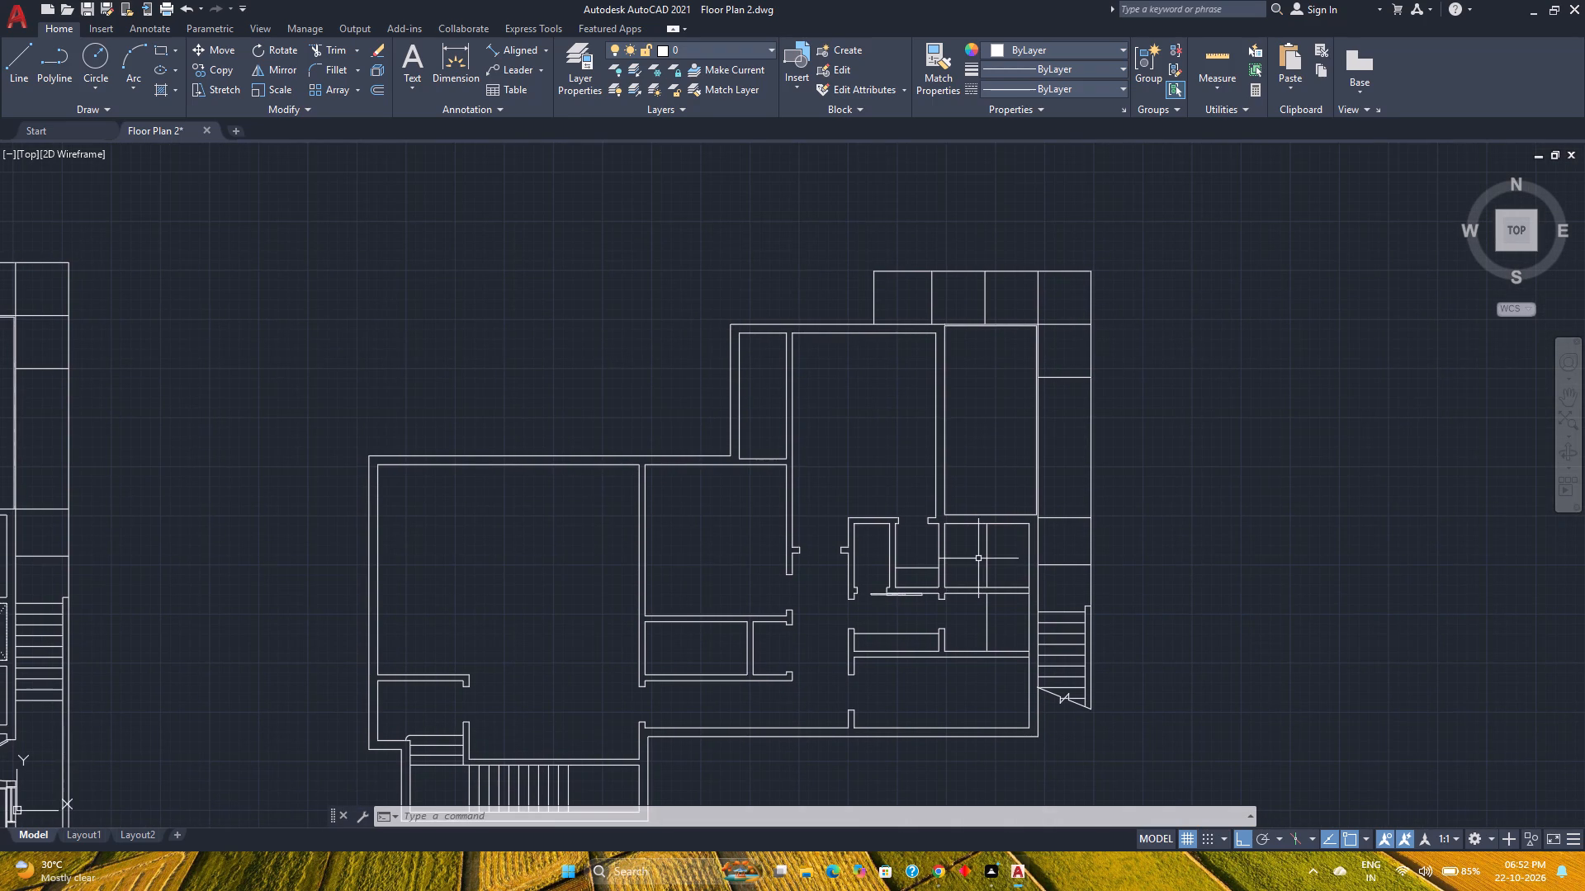
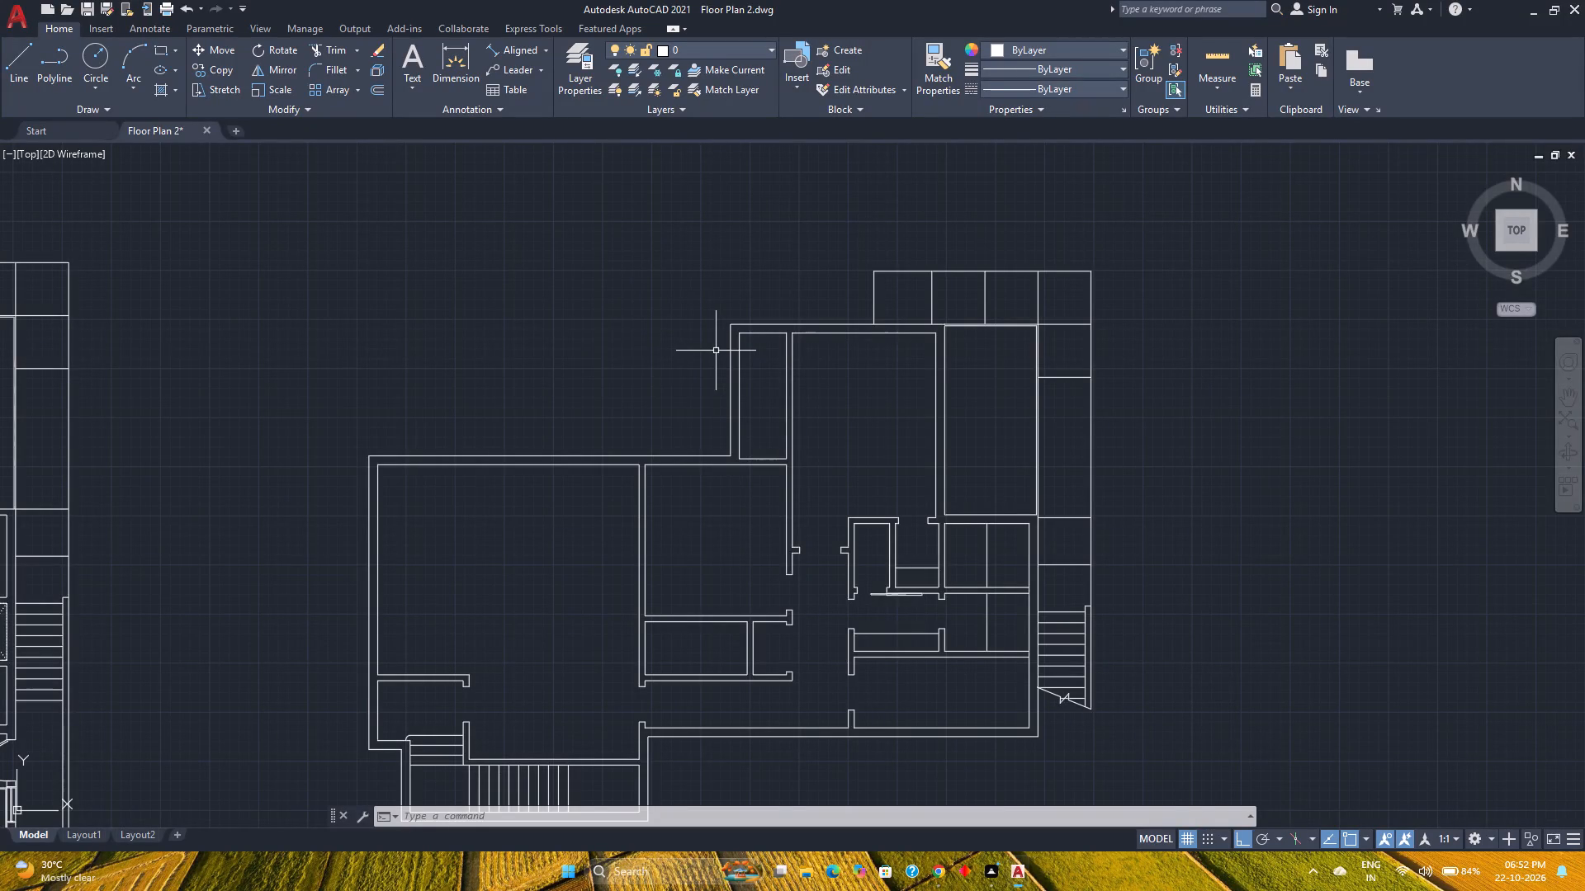
Draw a short line across the wall between the narrow northwest room and the large room beside it, at the narrow room's wall midpoint.
{"action": "scroll", "coordinate": [873, 466], "scroll_direction": "up", "scroll_amount": 1}
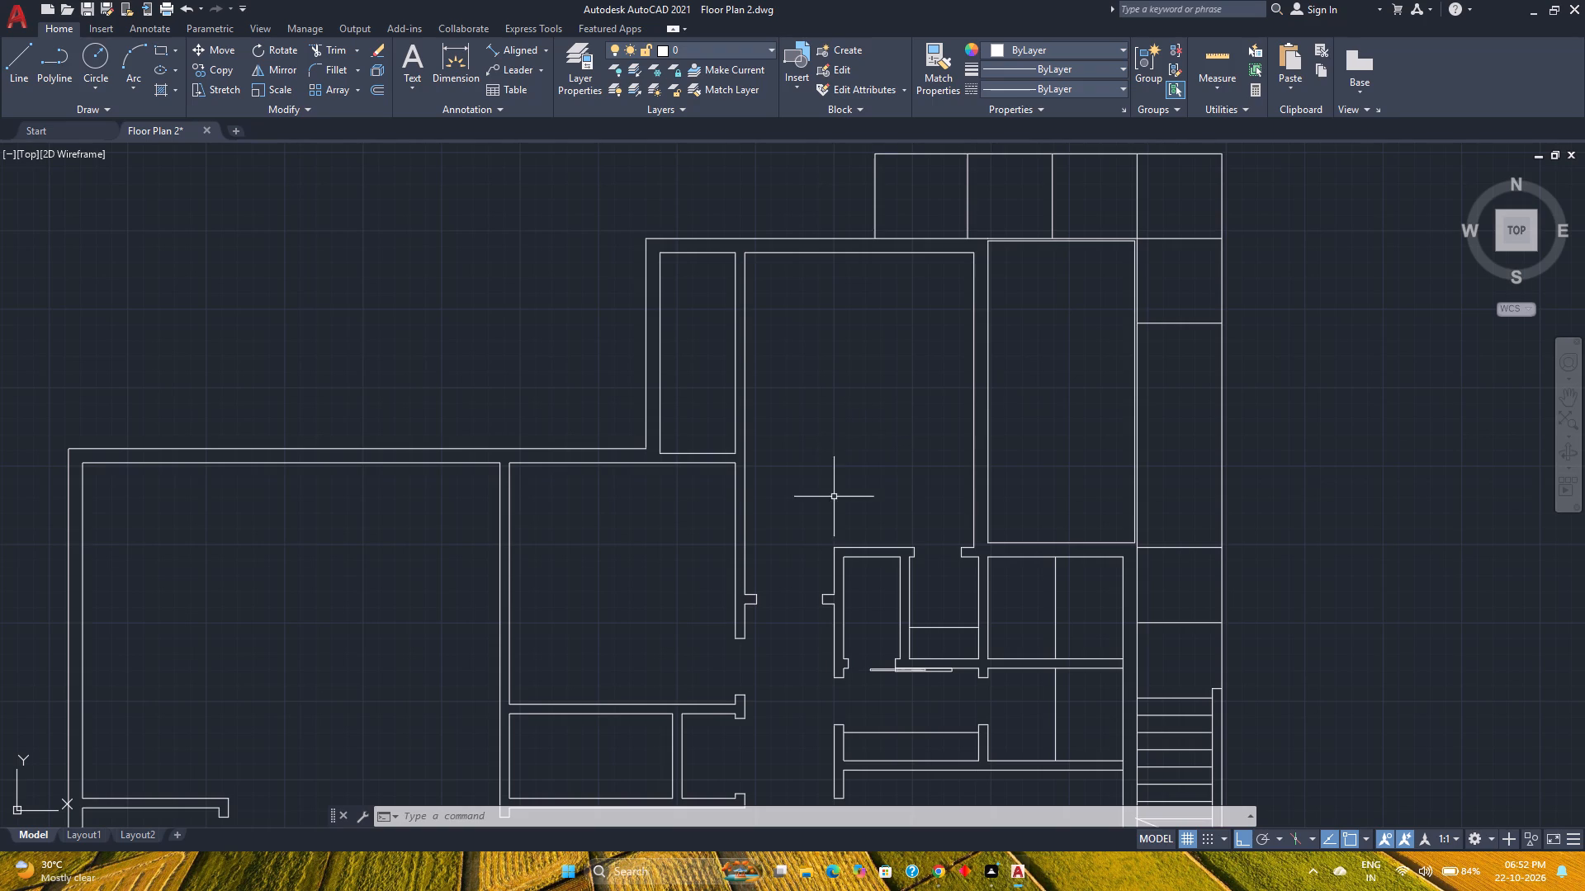
{"action": "scroll", "coordinate": [790, 563], "scroll_direction": "down", "scroll_amount": 1}
{"action": "scroll", "coordinate": [746, 469], "scroll_direction": "up", "scroll_amount": 1}
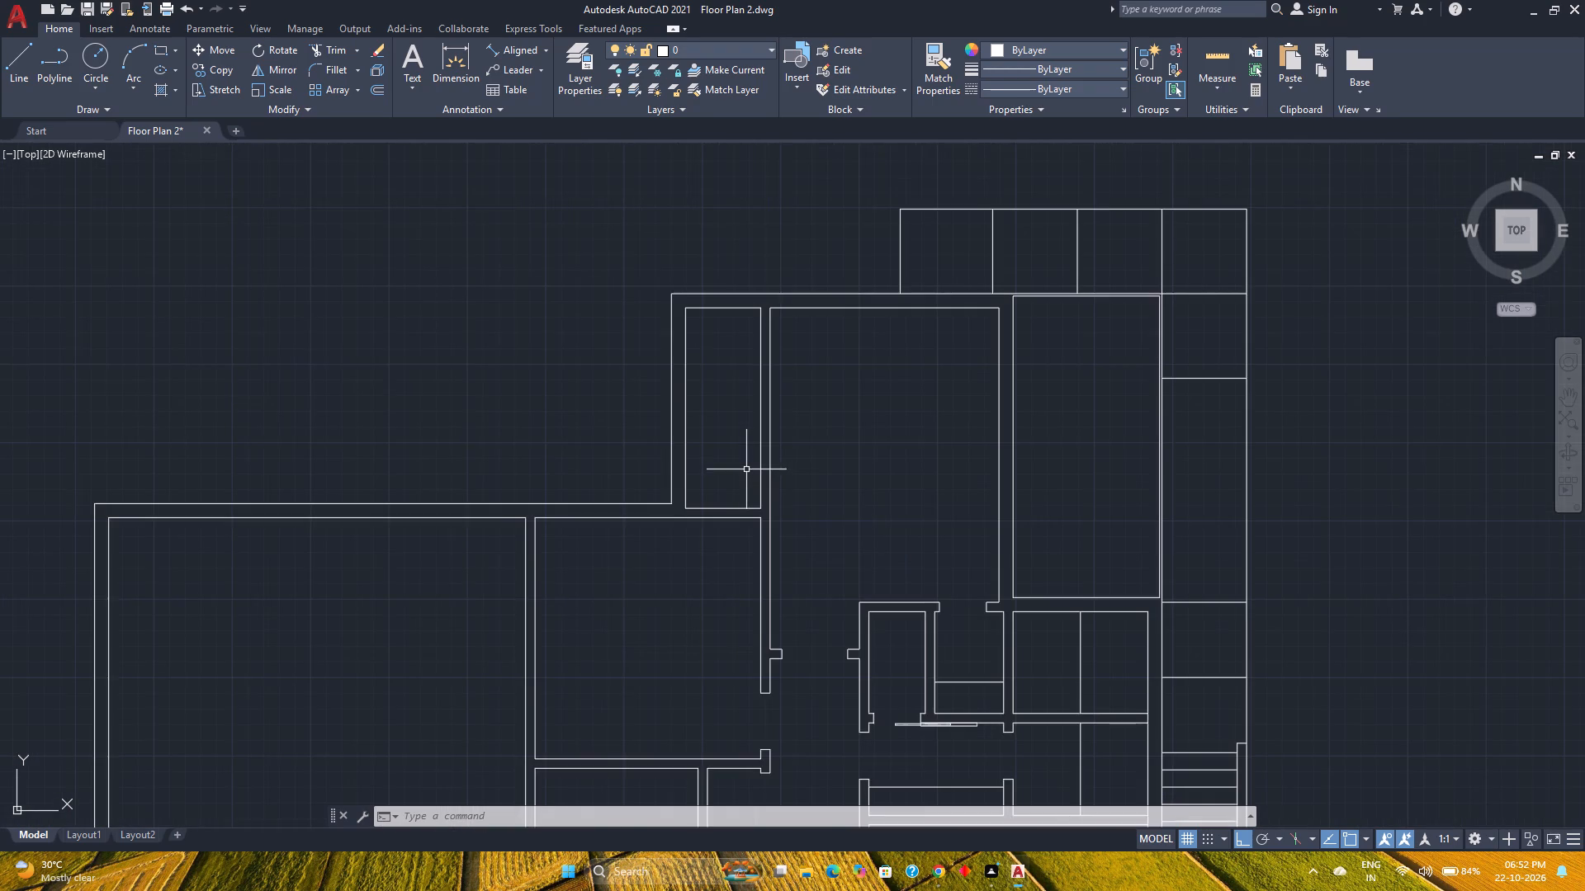
{"action": "middle_click_drag", "start_coordinate": [746, 469], "coordinate": [810, 600]}
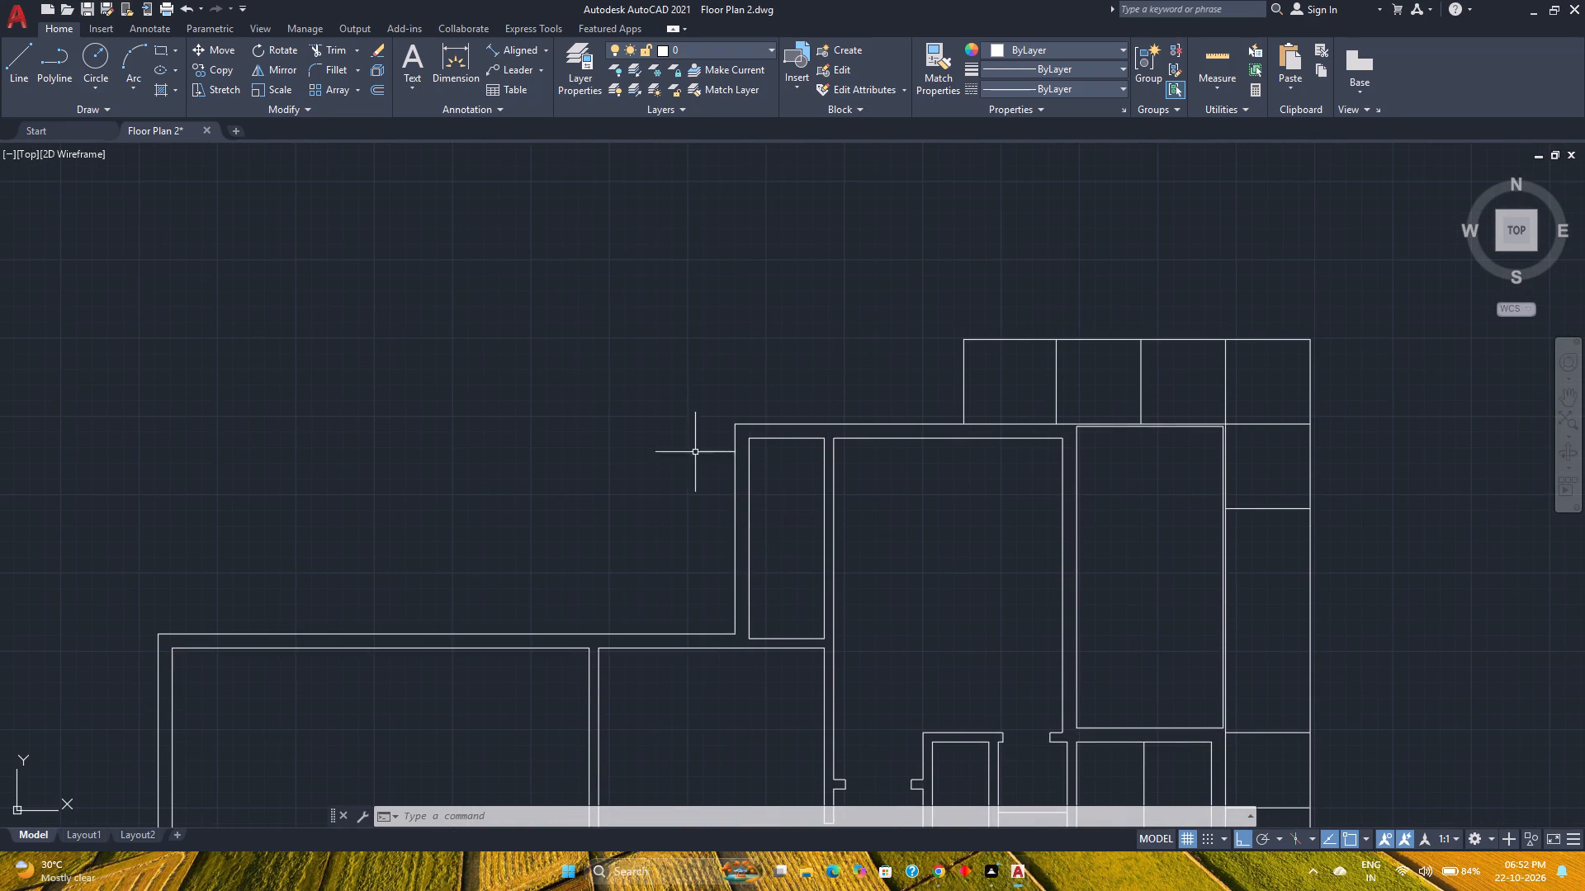
{"action": "left_click", "coordinate": [12, 44]}
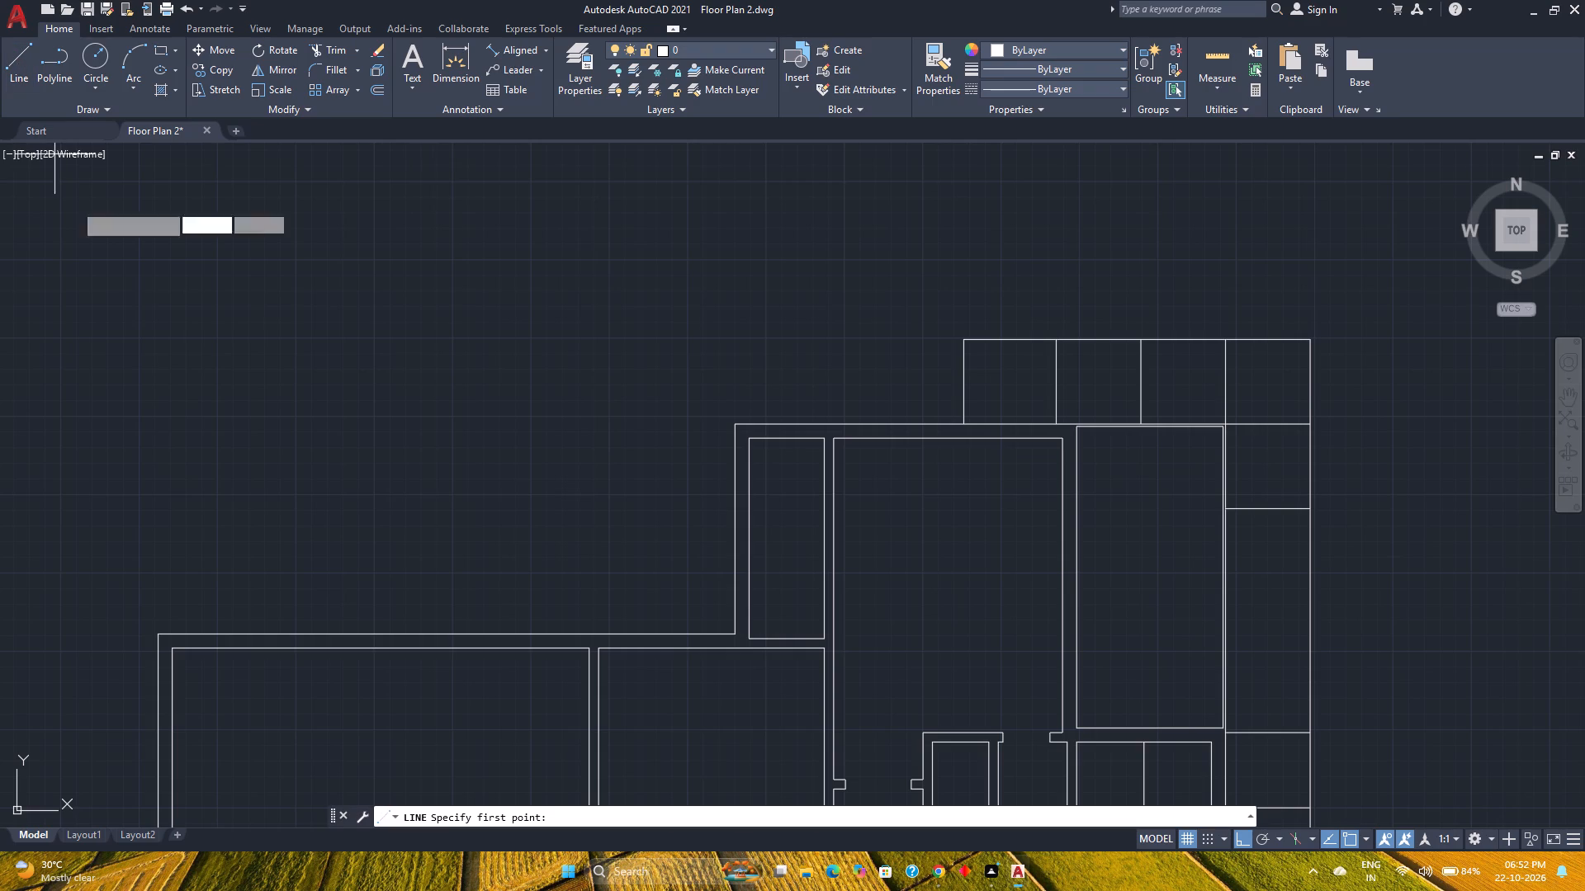
{"action": "scroll", "coordinate": [780, 516], "scroll_direction": "up", "scroll_amount": 4}
{"action": "scroll", "coordinate": [806, 510], "scroll_direction": "down", "scroll_amount": 4}
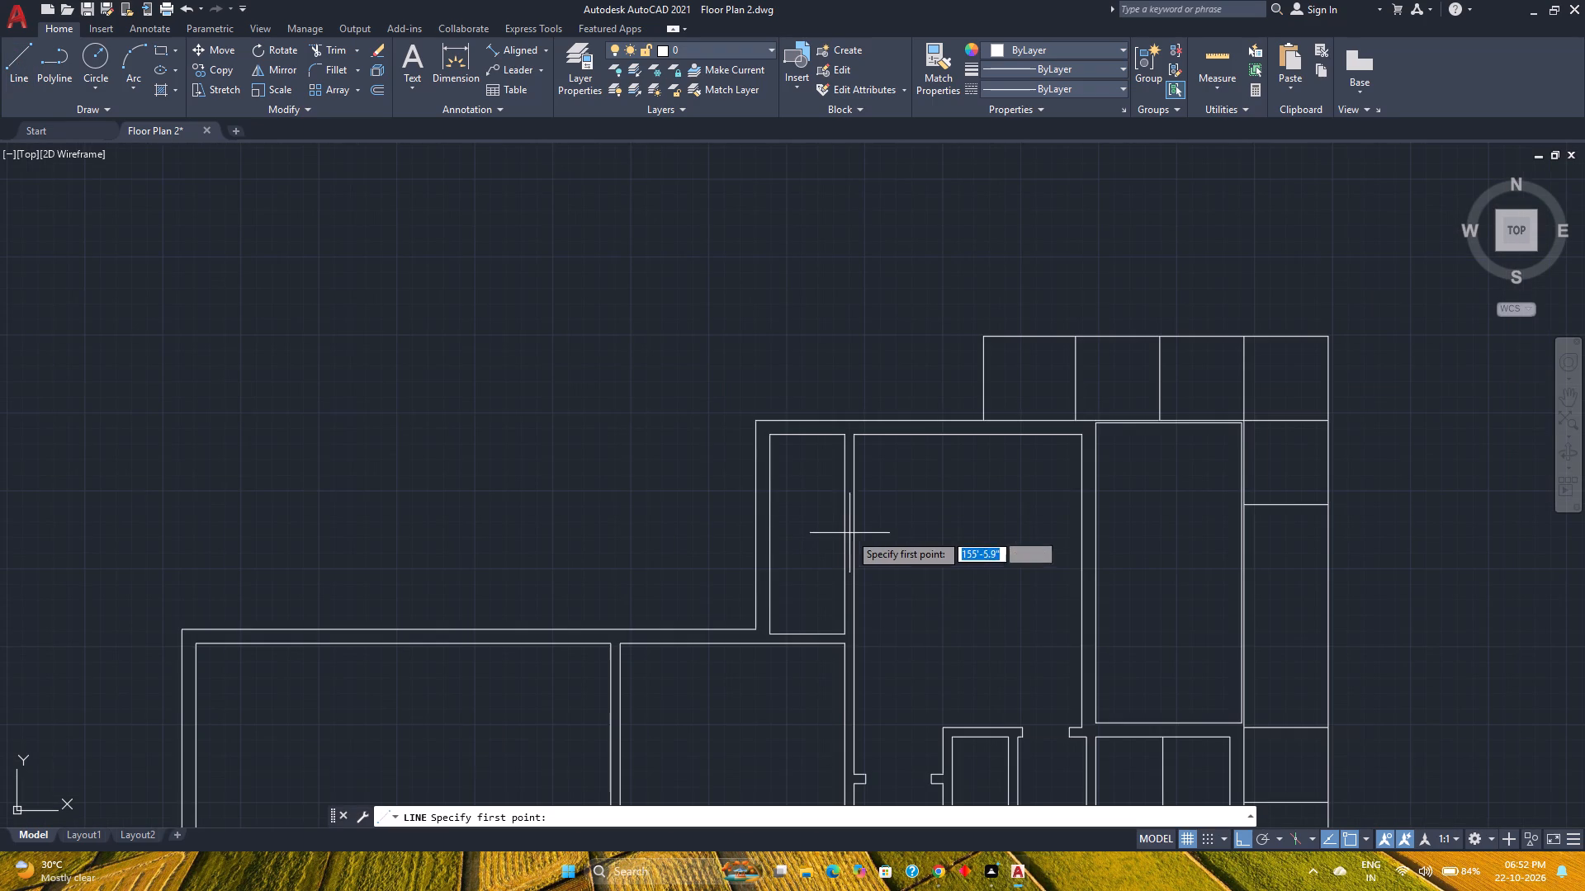
{"action": "left_click", "coordinate": [849, 538]}
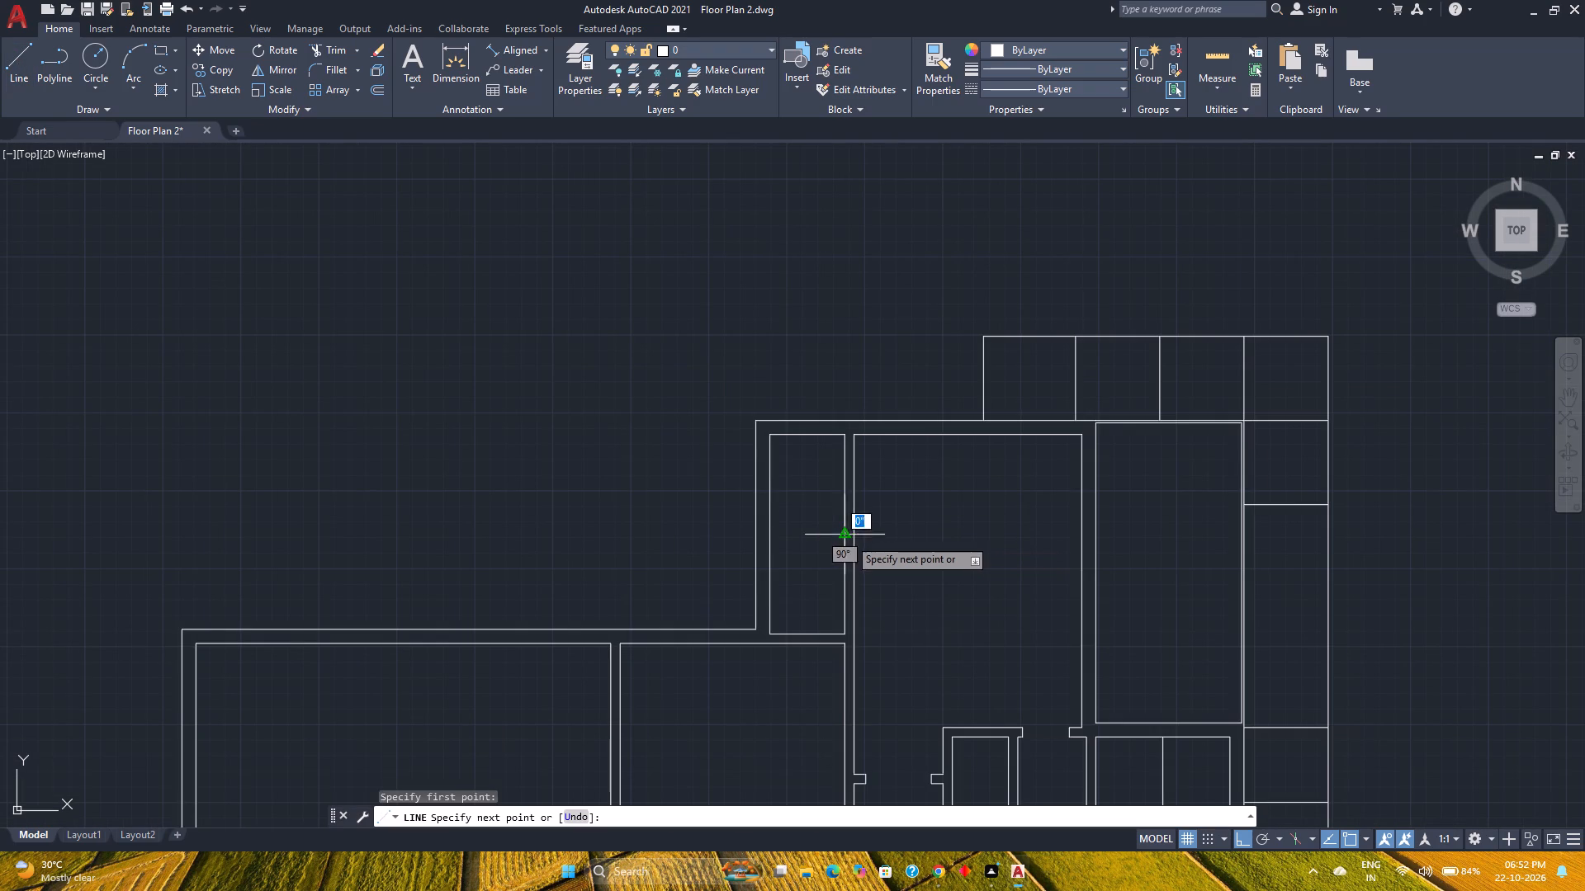
{"action": "scroll", "coordinate": [854, 538], "scroll_direction": "up", "scroll_amount": 3}
{"action": "left_click", "coordinate": [854, 530]}
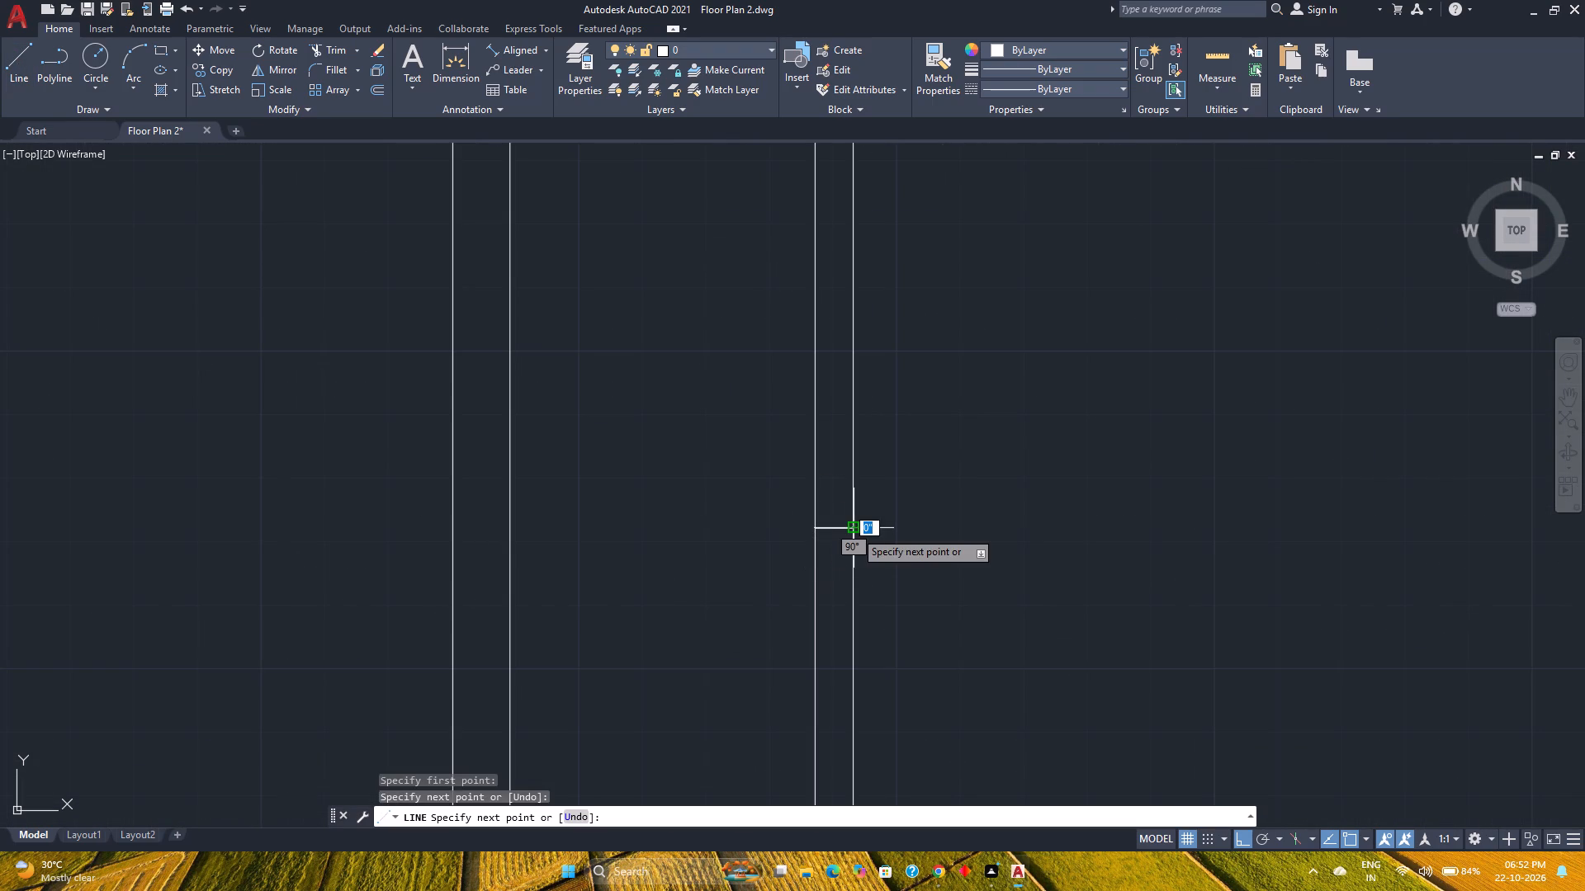
{"action": "scroll", "coordinate": [854, 530], "scroll_direction": "down", "scroll_amount": 2}
{"action": "key", "text": "Escape"}
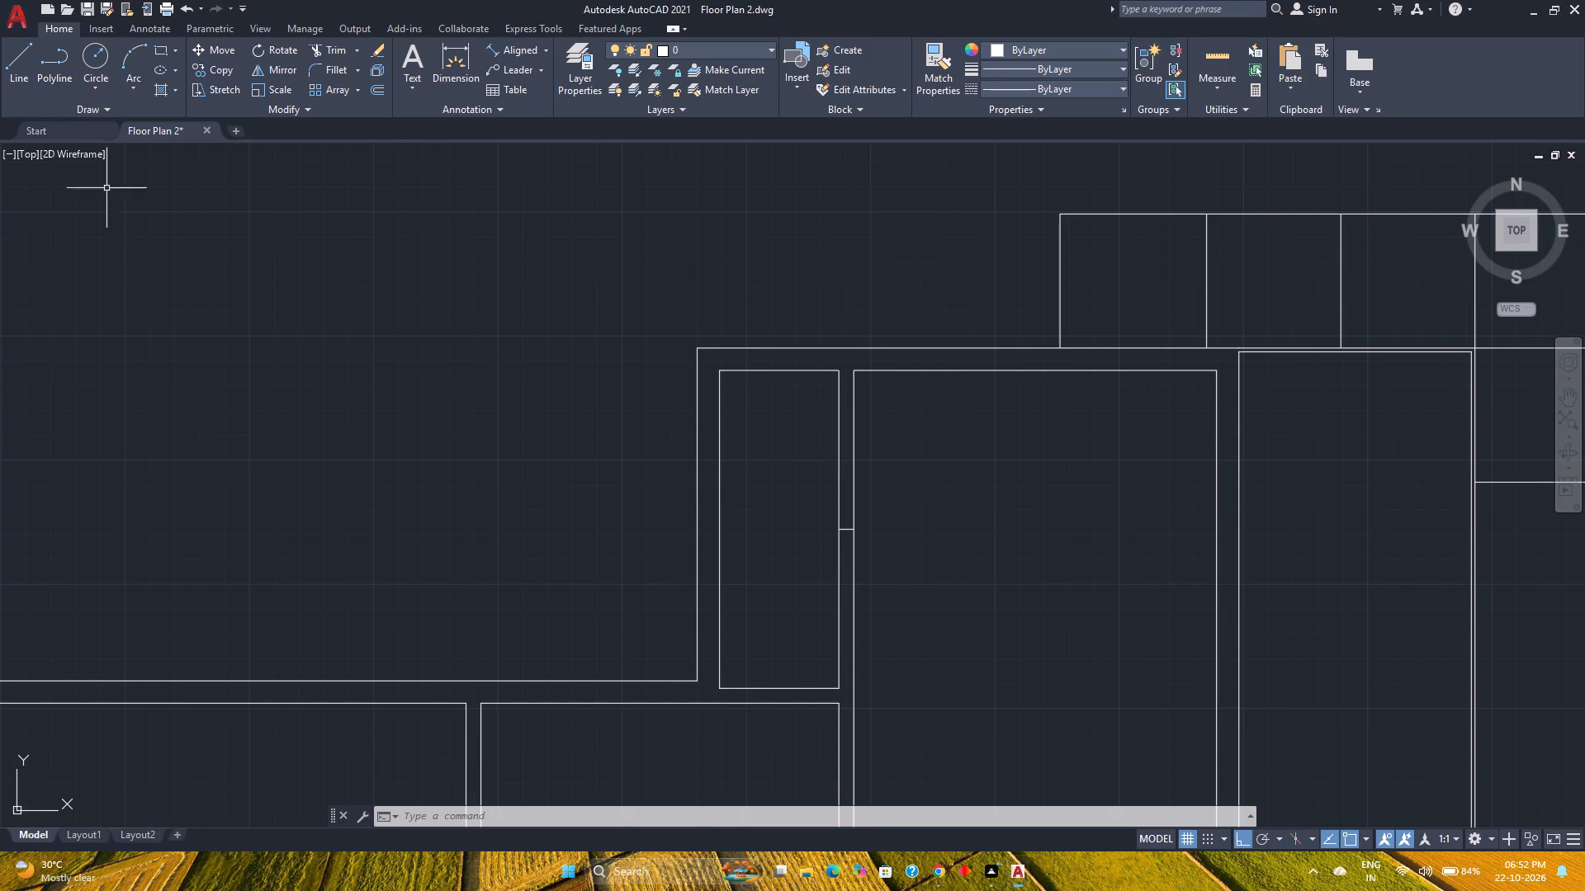
Offset the short line across the narrow northwest room's east wall 2'6" to the south and 2'6" to the north.
{"action": "left_click", "coordinate": [370, 85]}
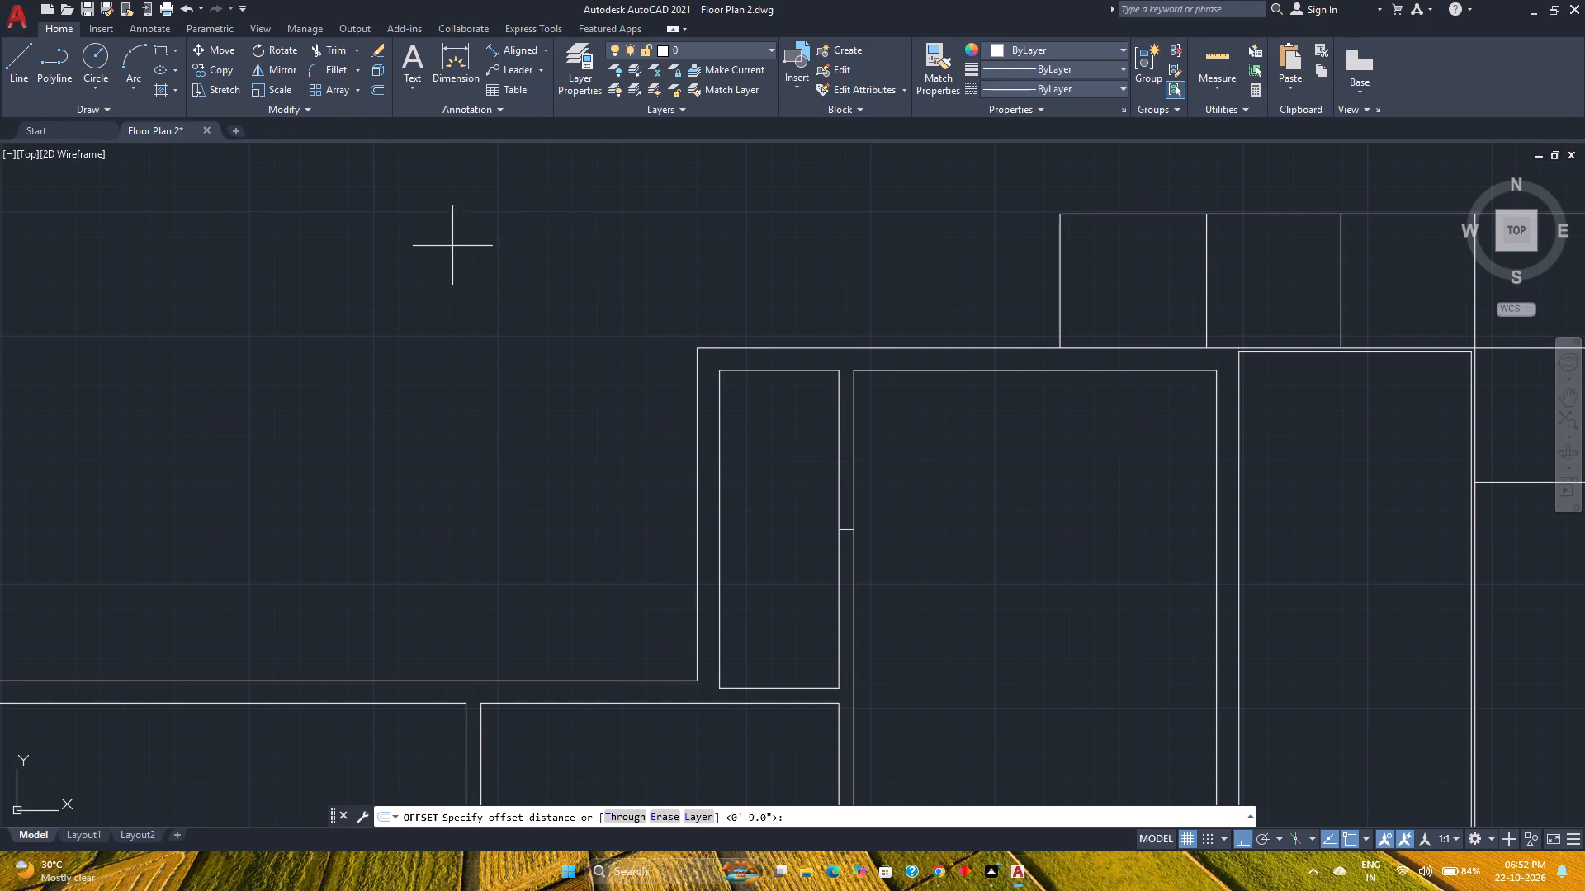
{"action": "key", "text": "3"}
{"action": "key", "text": "apostrophe"}
{"action": "key", "text": "Return"}
{"action": "left_click", "coordinate": [849, 529]}
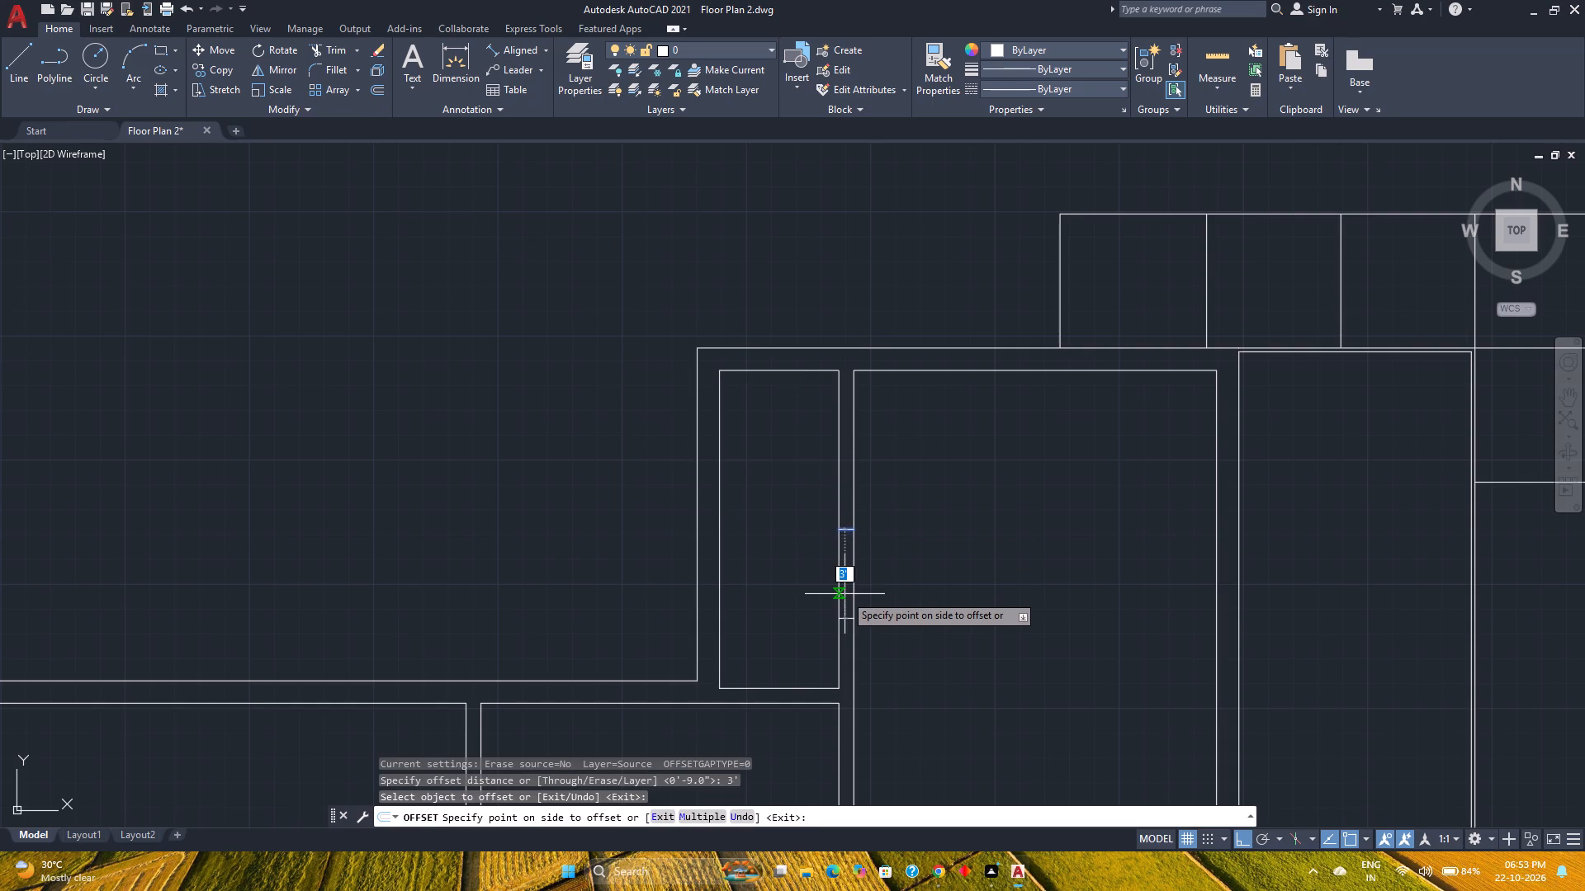
{"action": "type", "text": "2'6"}
{"action": "key", "text": "shift+quotedbl"}
{"action": "key", "text": "Return"}
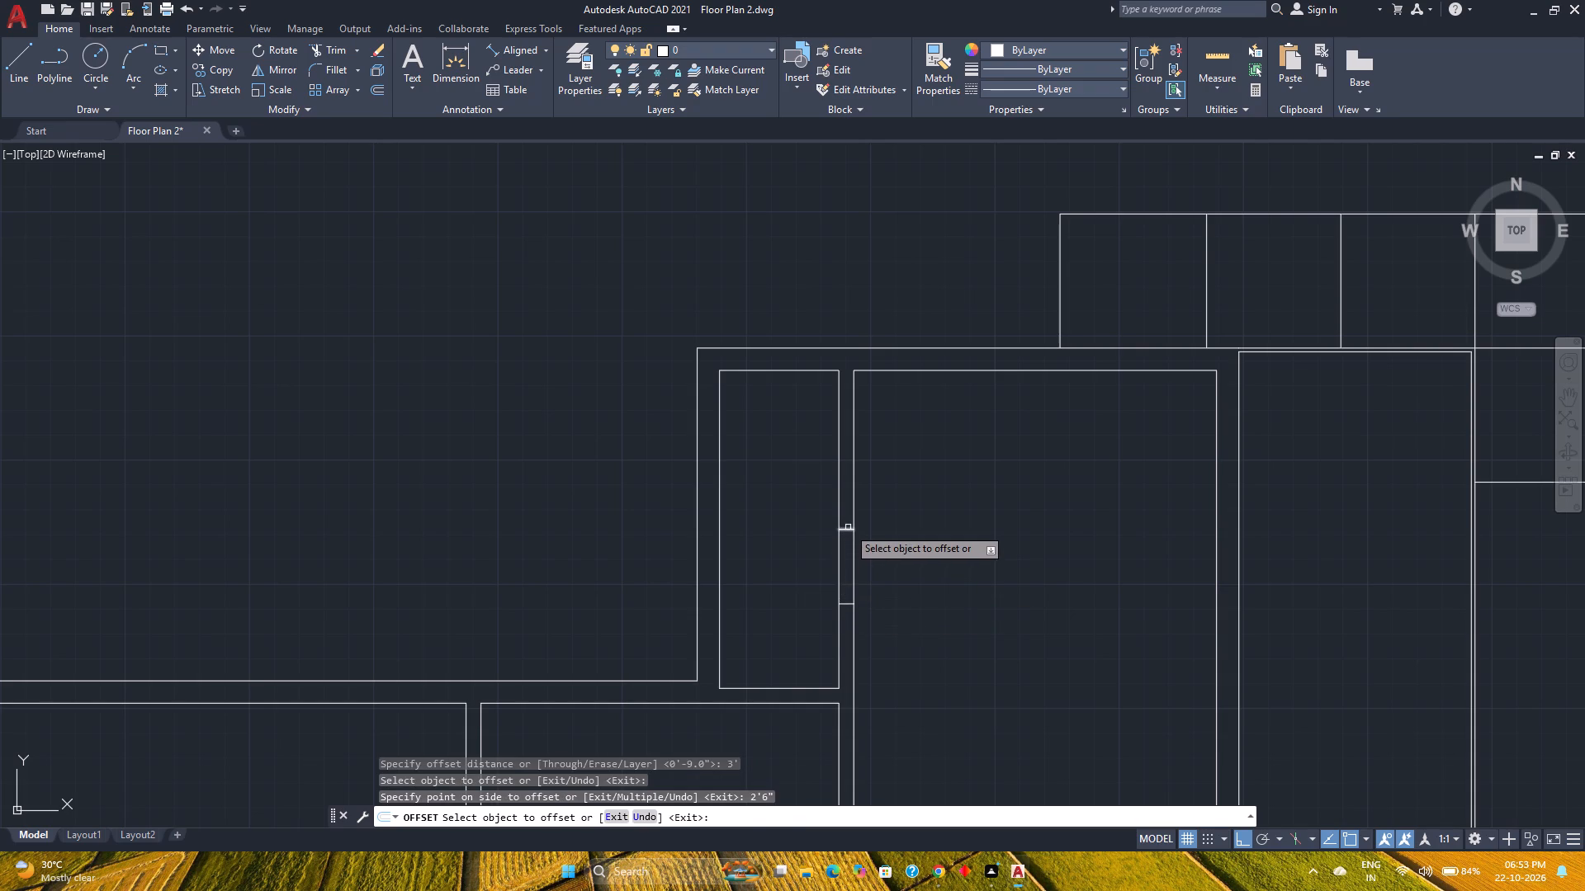
{"action": "left_click", "coordinate": [848, 527]}
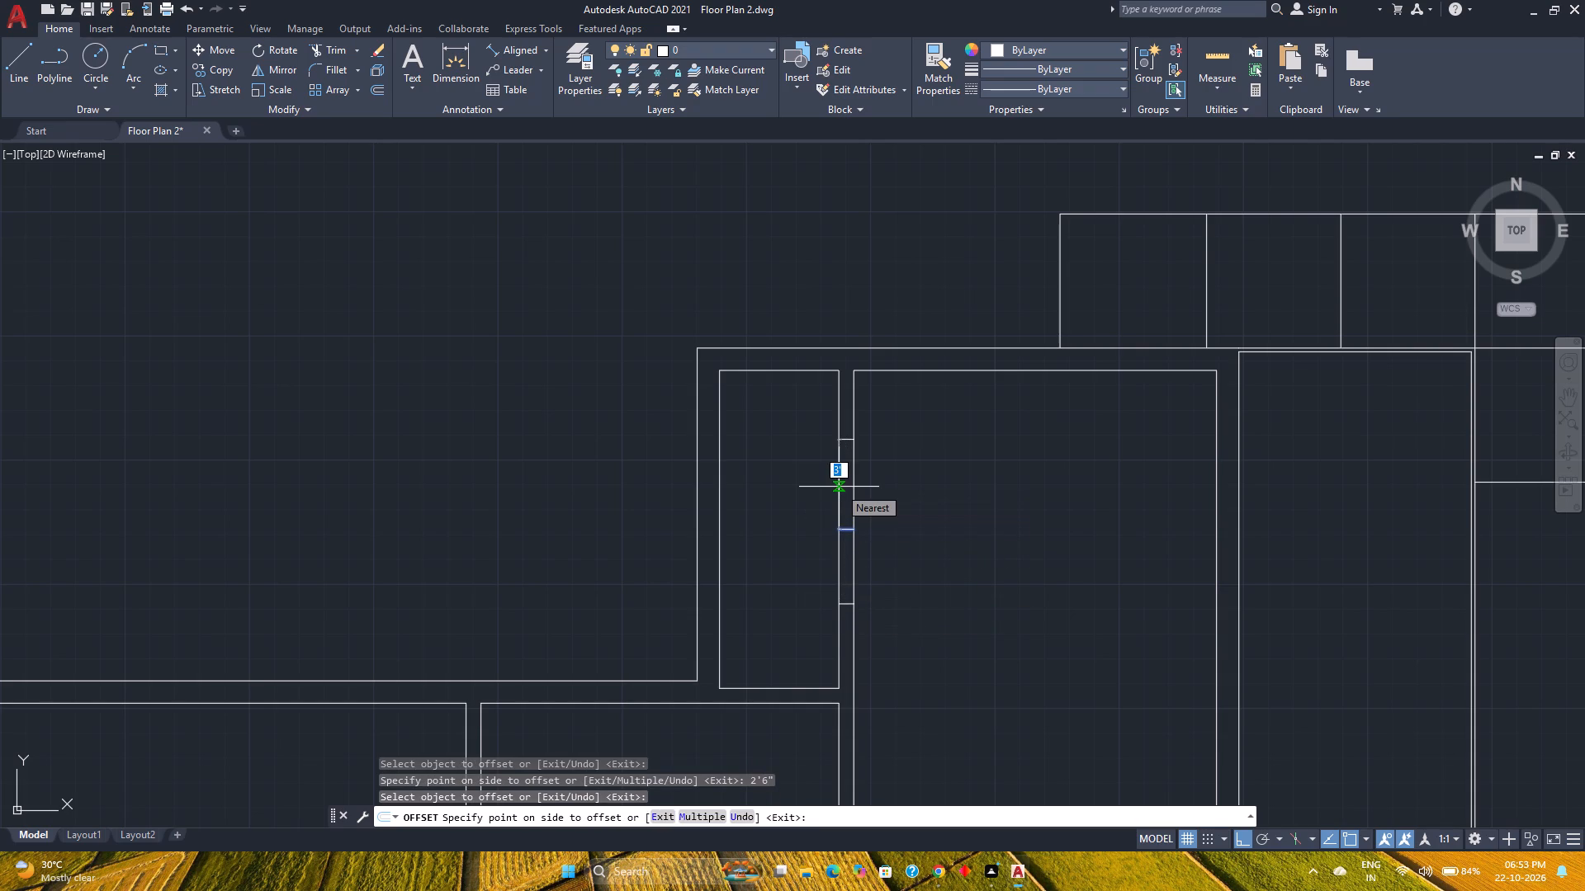
{"action": "key", "text": "2"}
{"action": "key", "text": "apostrophe"}
{"action": "key", "text": "6"}
{"action": "key", "text": "shift+quotedbl"}
{"action": "key", "text": "Return"}
{"action": "key", "text": "Escape"}
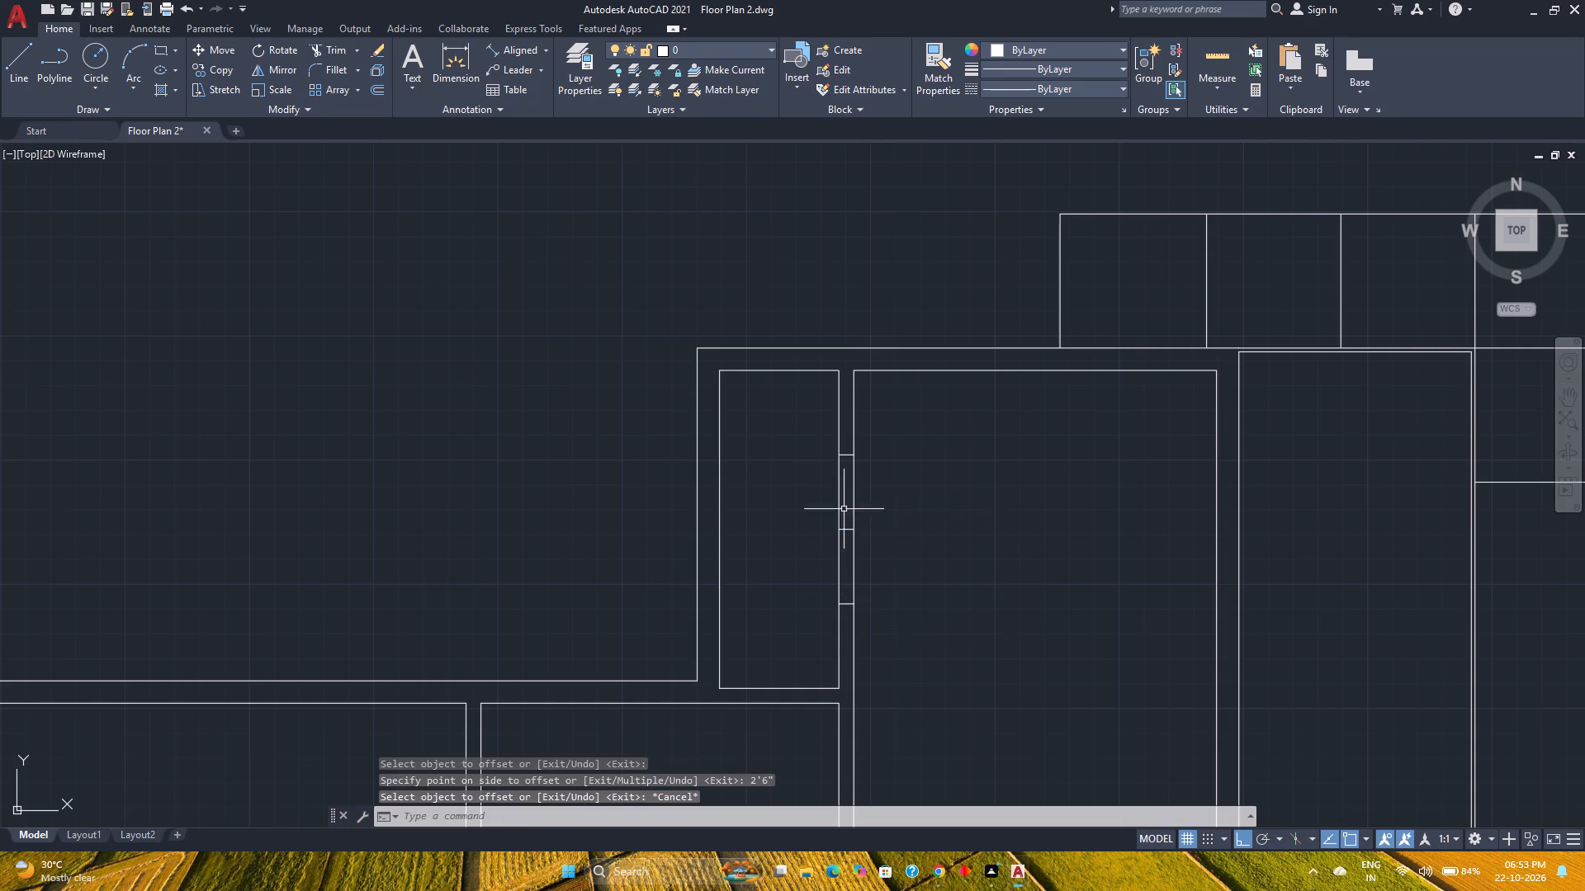
Delete the middle line between the two offset lines in the narrow northwest room's east wall.
{"action": "scroll", "coordinate": [845, 530], "scroll_direction": "up", "scroll_amount": 2}
{"action": "left_click", "coordinate": [845, 530]}
{"action": "left_click", "coordinate": [846, 558]}
{"action": "left_click", "coordinate": [857, 554]}
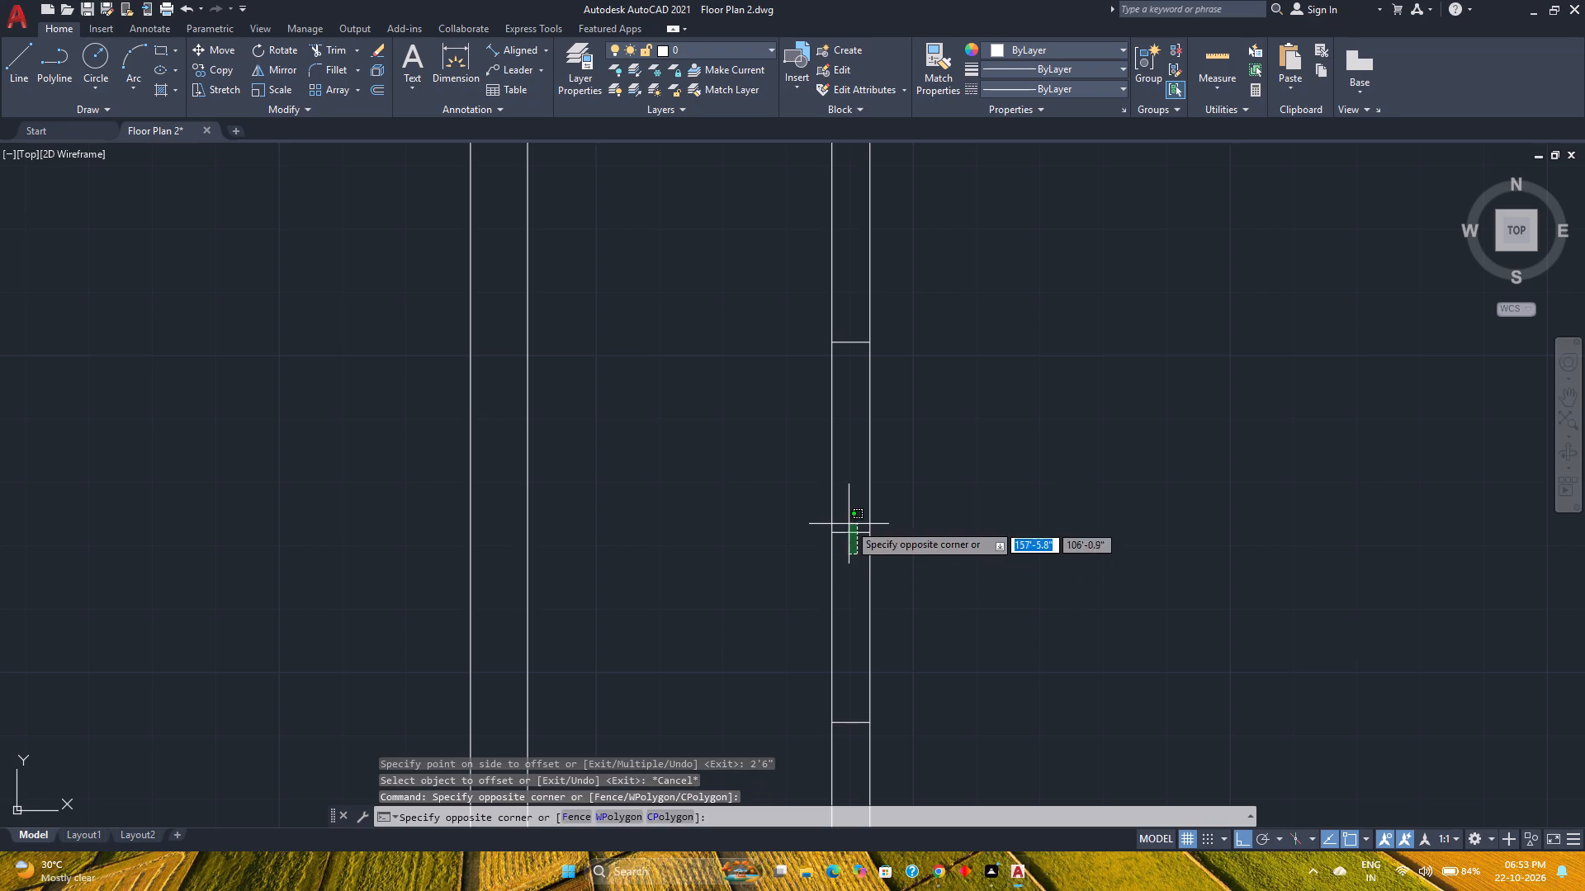
{"action": "left_click", "coordinate": [849, 522]}
{"action": "key", "text": "Delete"}
Trim both wall lines between the two offset lines to cut an opening in the narrow northwest room's east wall.
{"action": "type", "text": "tr"}
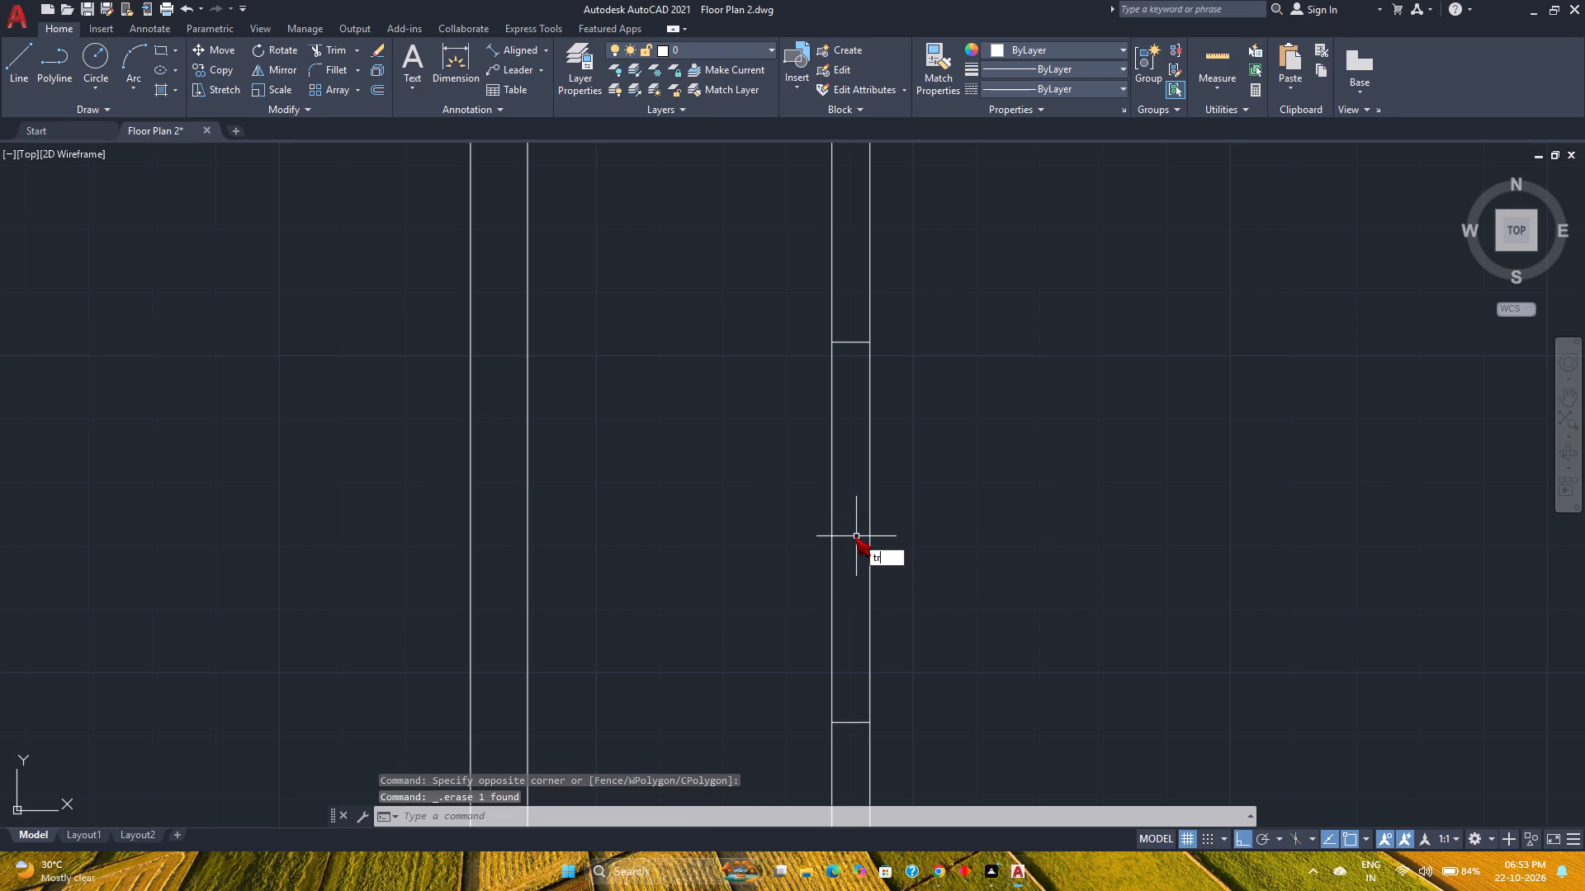
{"action": "key", "text": "Return"}
{"action": "left_click", "coordinate": [897, 544]}
{"action": "left_click", "coordinate": [787, 525]}
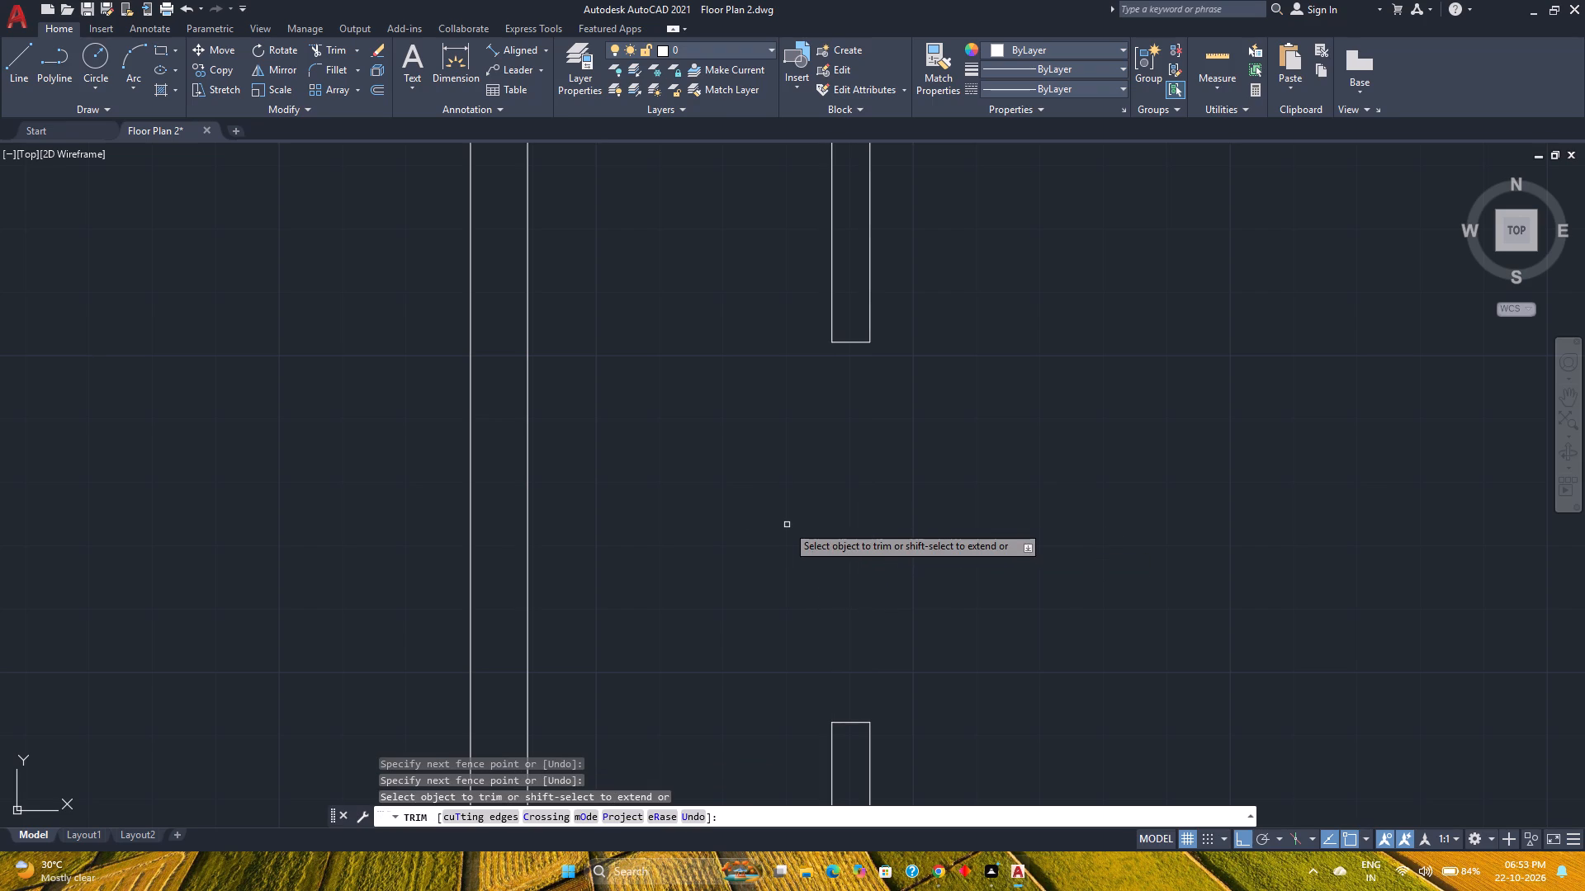
{"action": "scroll", "coordinate": [788, 522], "scroll_direction": "down", "scroll_amount": 4}
{"action": "middle_click_drag", "start_coordinate": [688, 676], "coordinate": [700, 609]}
{"action": "middle_click", "coordinate": [700, 609]}
{"action": "key", "text": "Escape"}
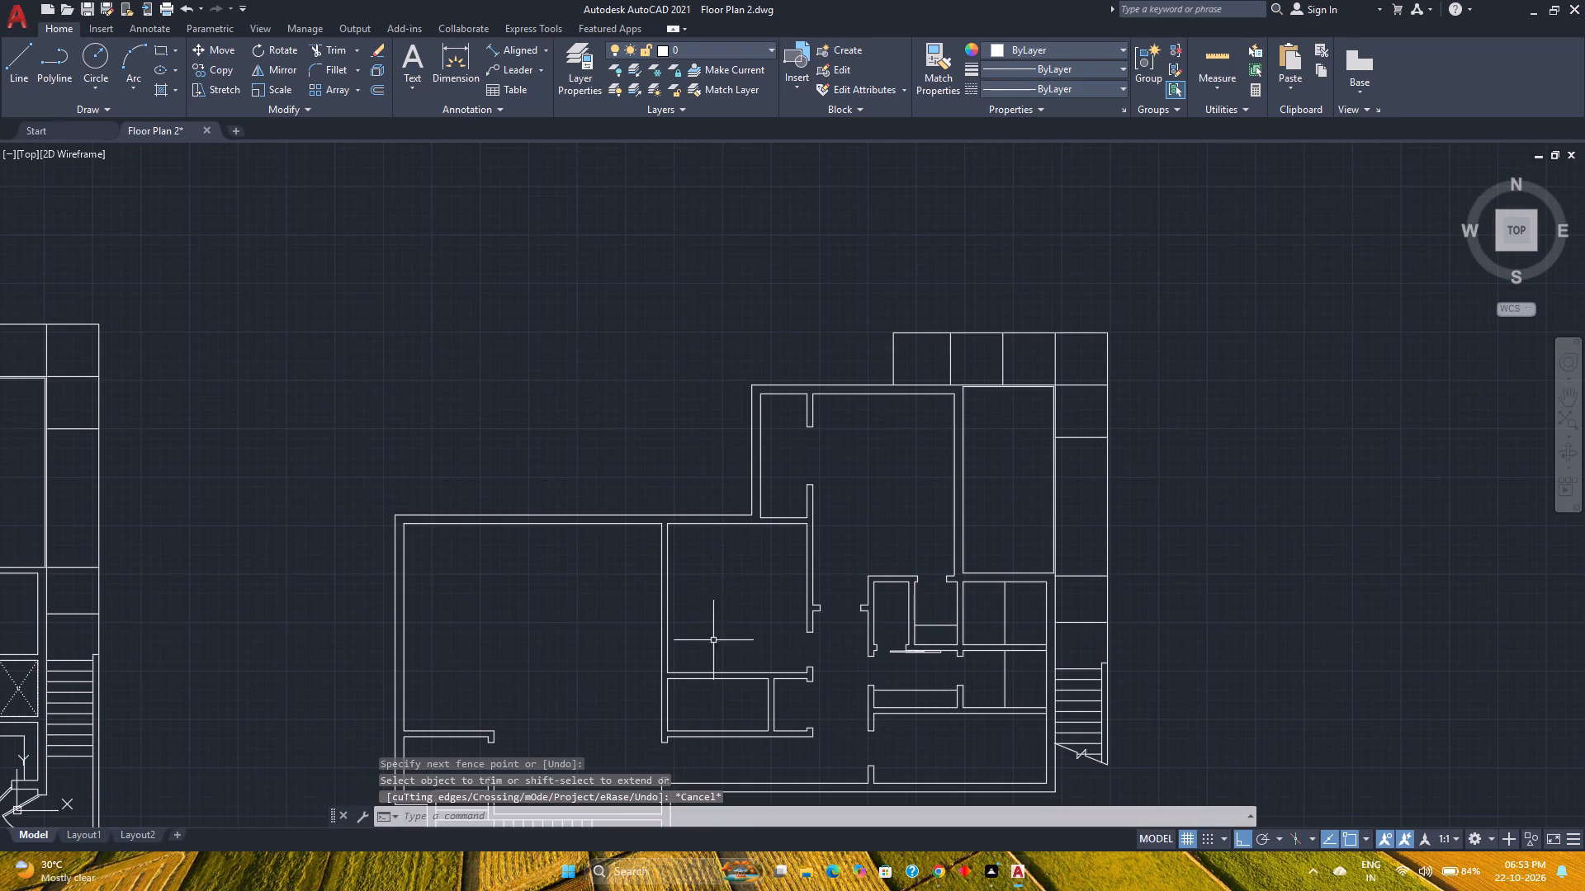
Draw a short line across the wall between the middle room and the small room south of it, at the small room's wall midpoint.
{"action": "scroll", "coordinate": [725, 684], "scroll_direction": "up", "scroll_amount": 3}
{"action": "middle_click_drag", "start_coordinate": [726, 684], "coordinate": [739, 667]}
{"action": "scroll", "coordinate": [739, 667], "scroll_direction": "down", "scroll_amount": 2}
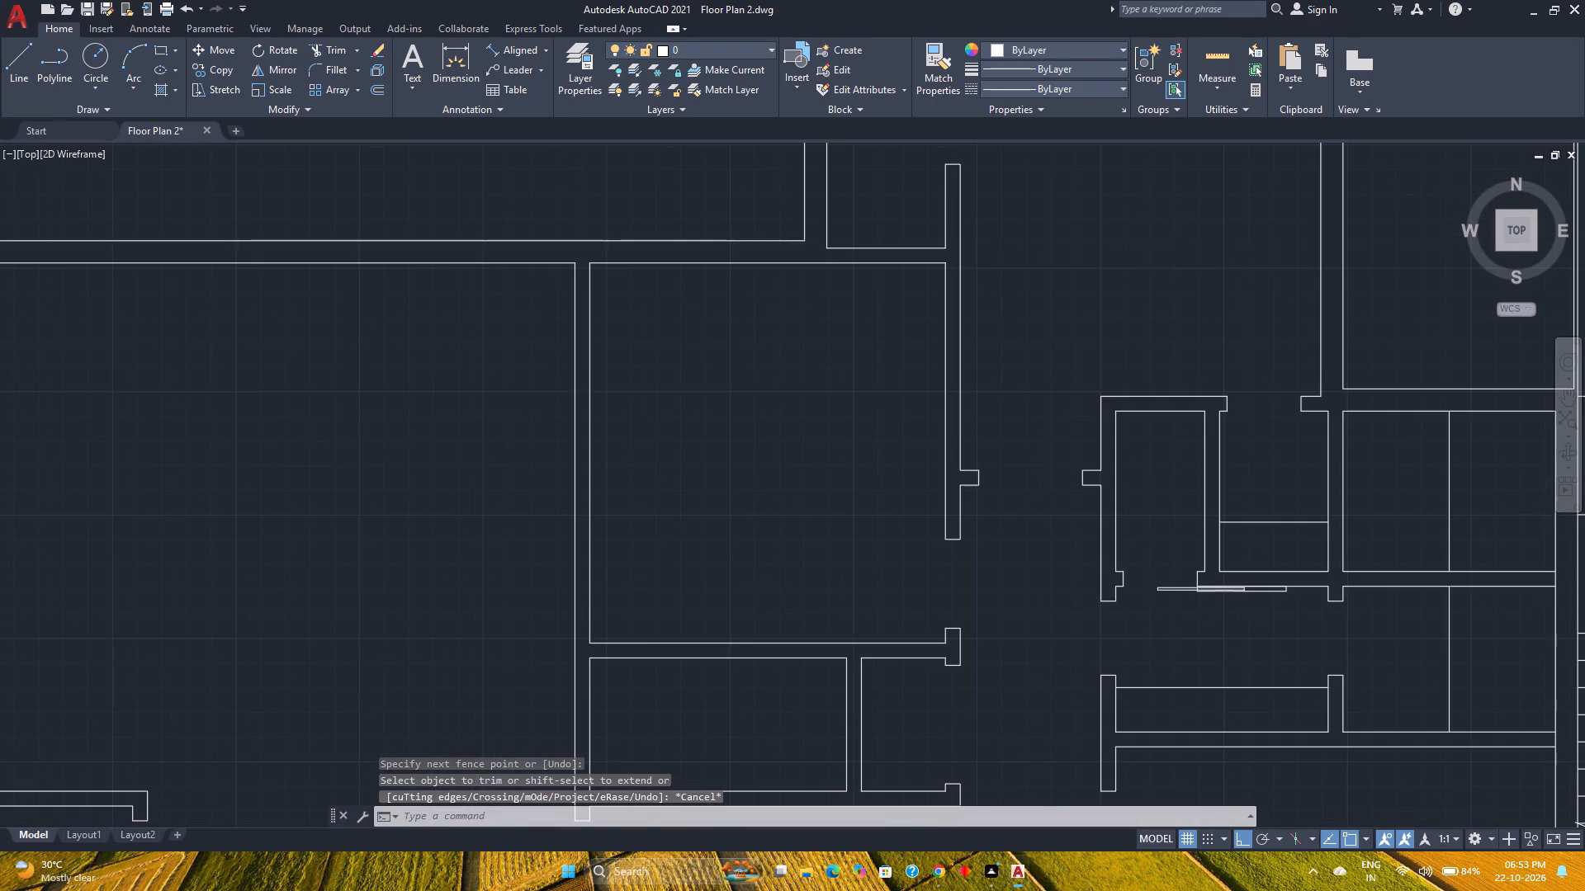
{"action": "left_click", "coordinate": [31, 61]}
{"action": "scroll", "coordinate": [717, 670], "scroll_direction": "up", "scroll_amount": 1}
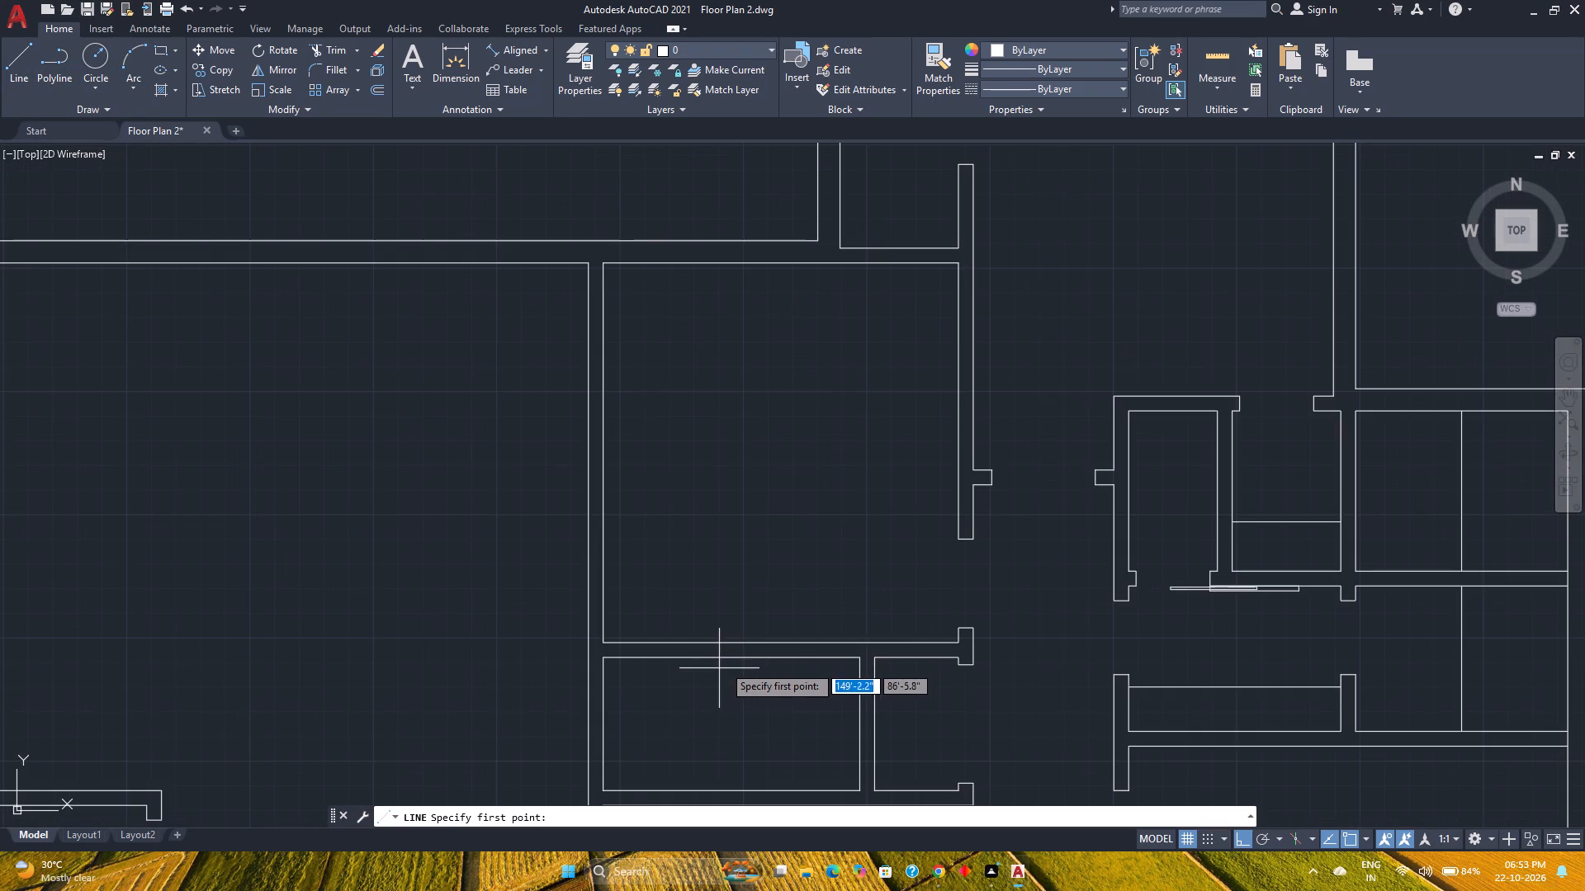
{"action": "left_click", "coordinate": [734, 658]}
{"action": "scroll", "coordinate": [734, 658], "scroll_direction": "up", "scroll_amount": 1}
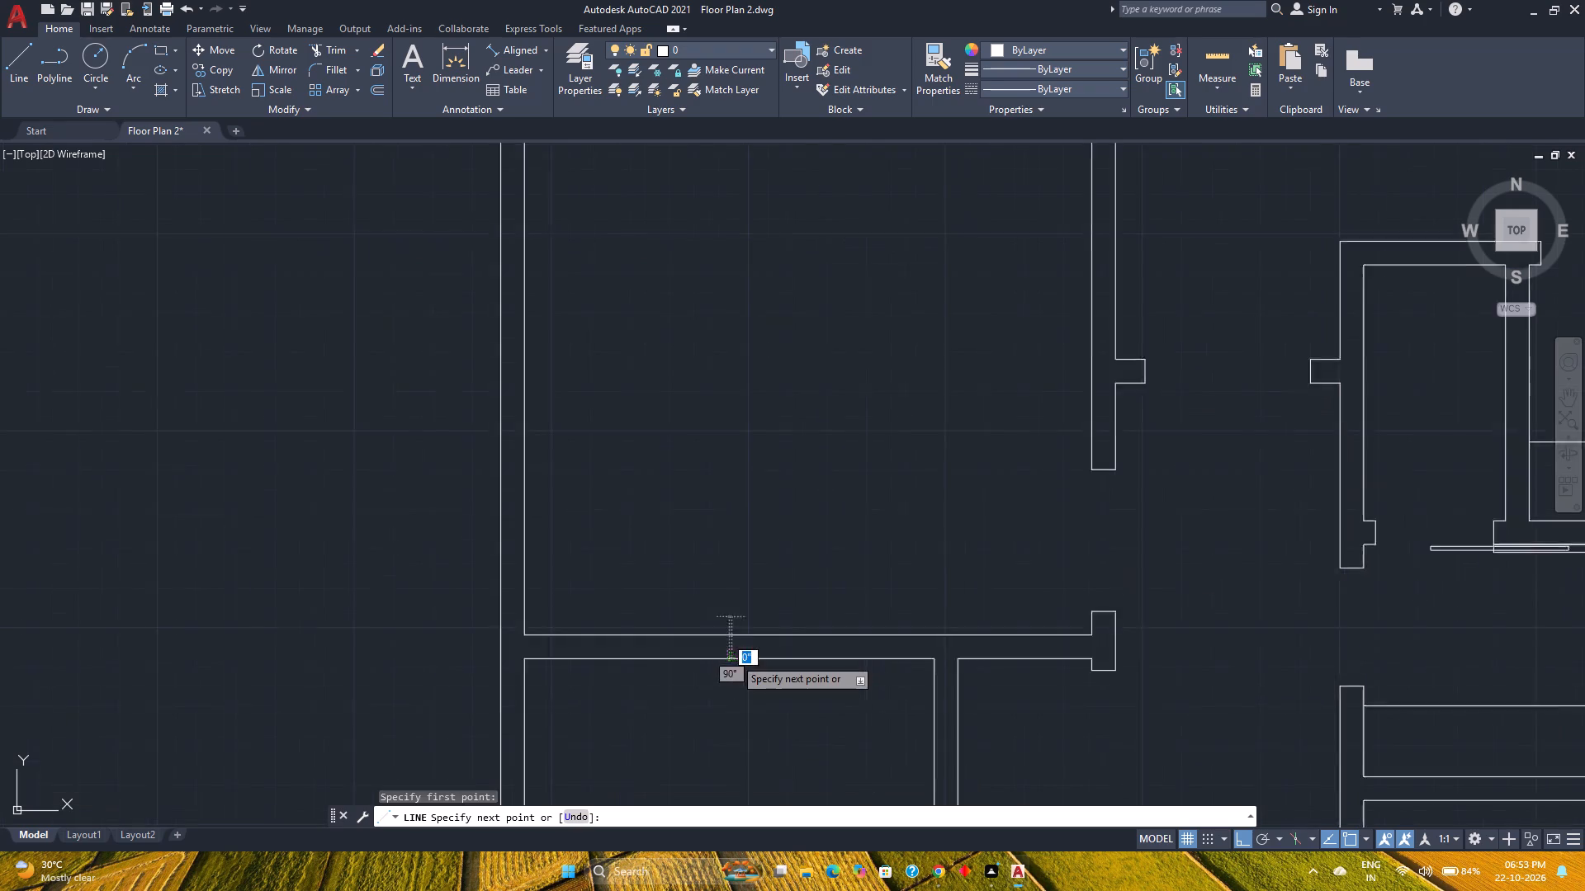
{"action": "scroll", "coordinate": [734, 658], "scroll_direction": "up", "scroll_amount": 2}
{"action": "left_click", "coordinate": [724, 603]}
{"action": "key", "text": "Escape"}
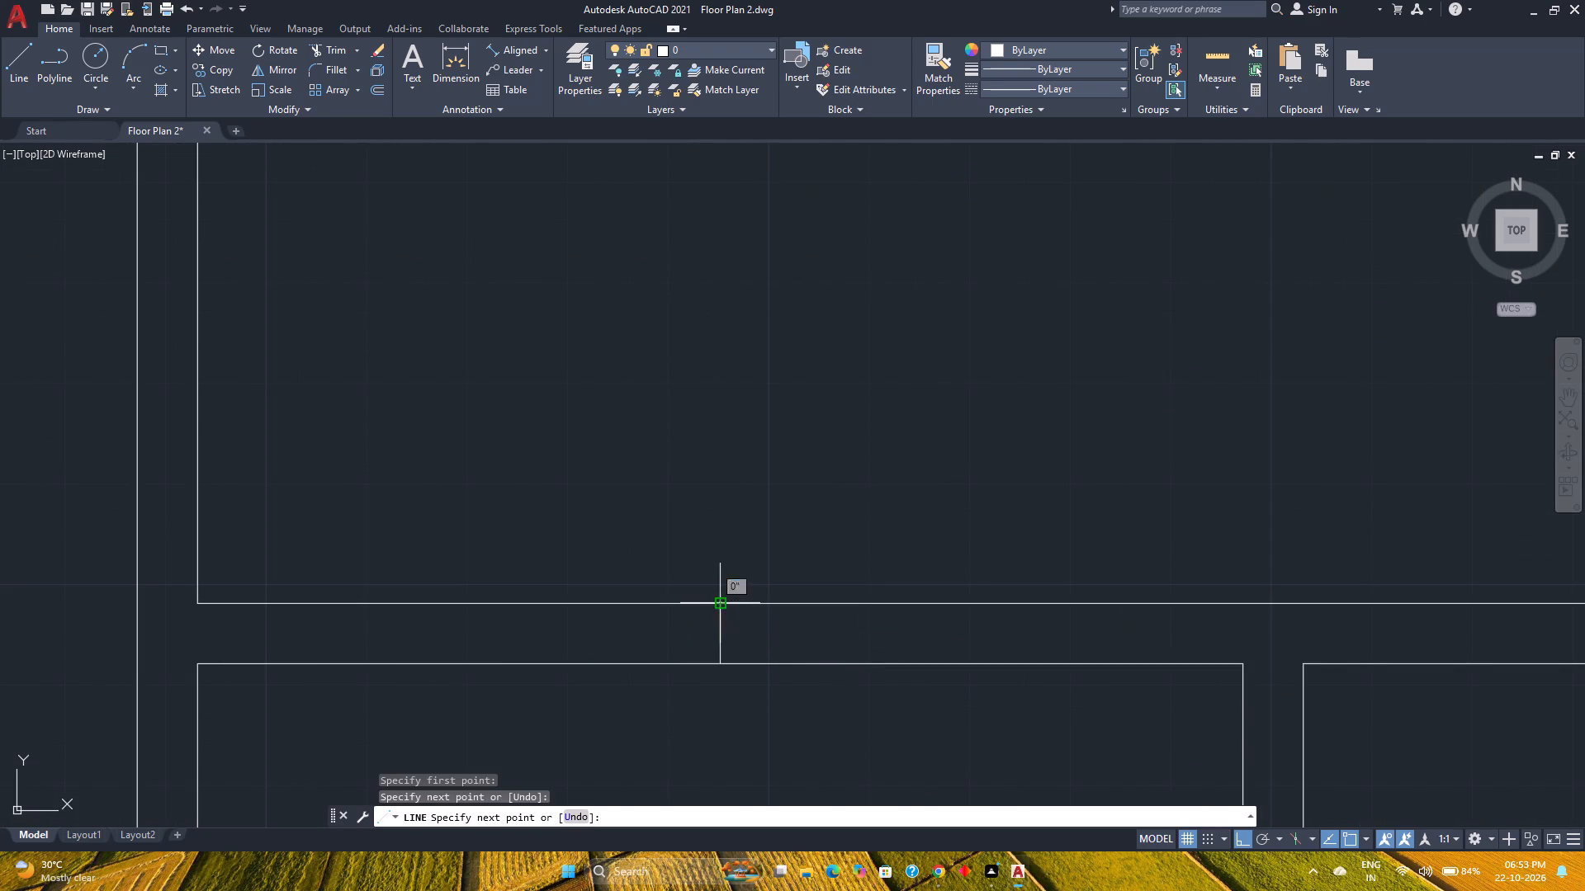
Offset the short line across the middle room's south wall 2'6" to the east and 2'6" to the west.
{"action": "key", "text": "o"}
{"action": "key", "text": "Return"}
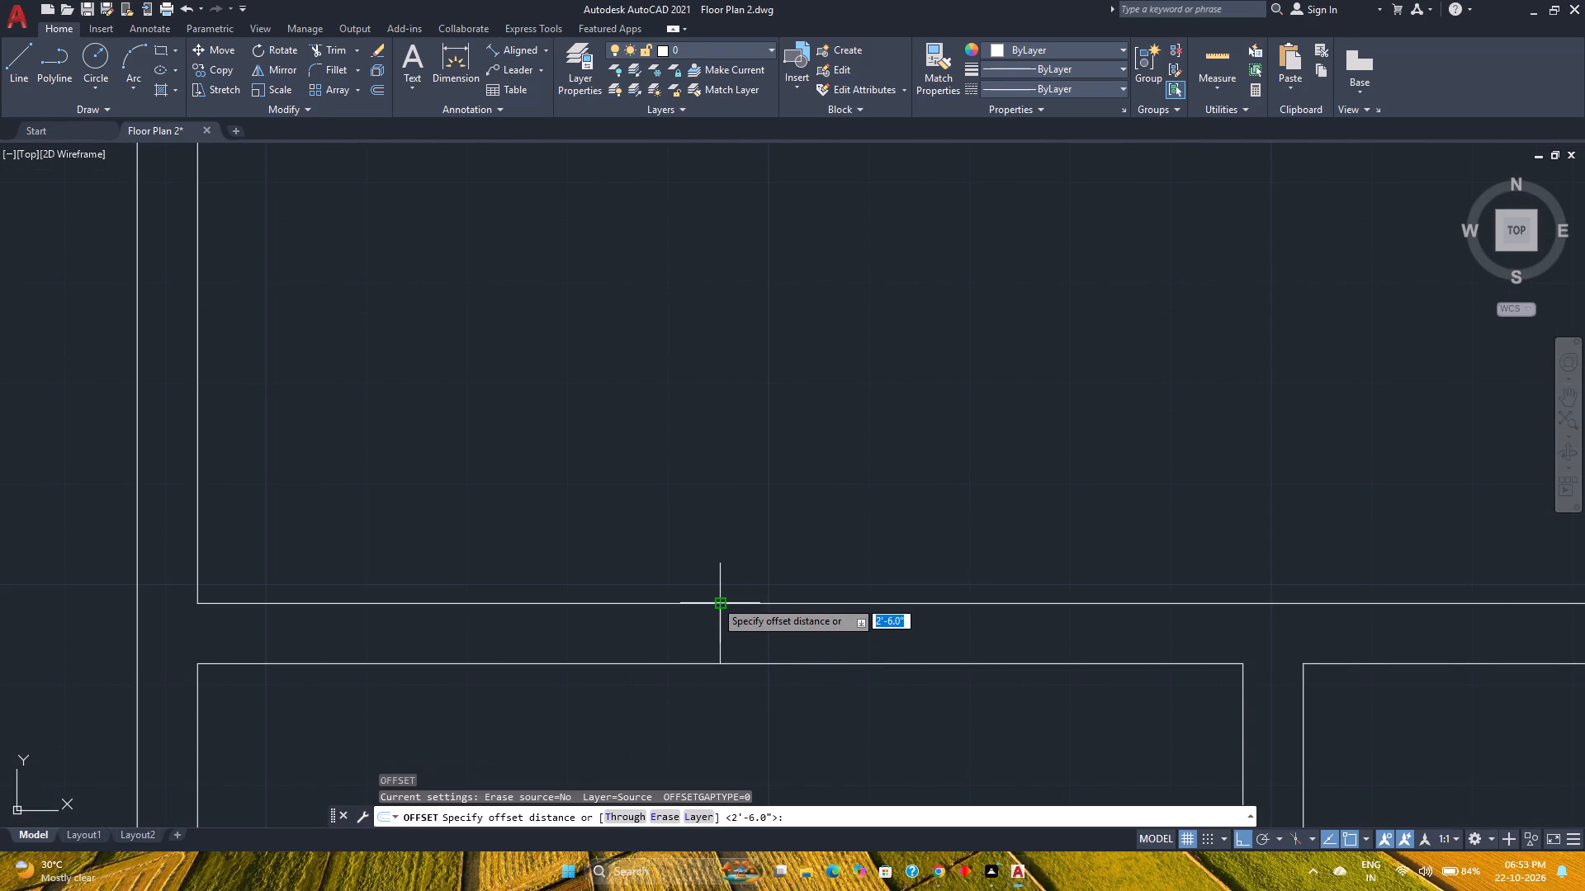
{"action": "key", "text": "Return"}
{"action": "left_click", "coordinate": [722, 629]}
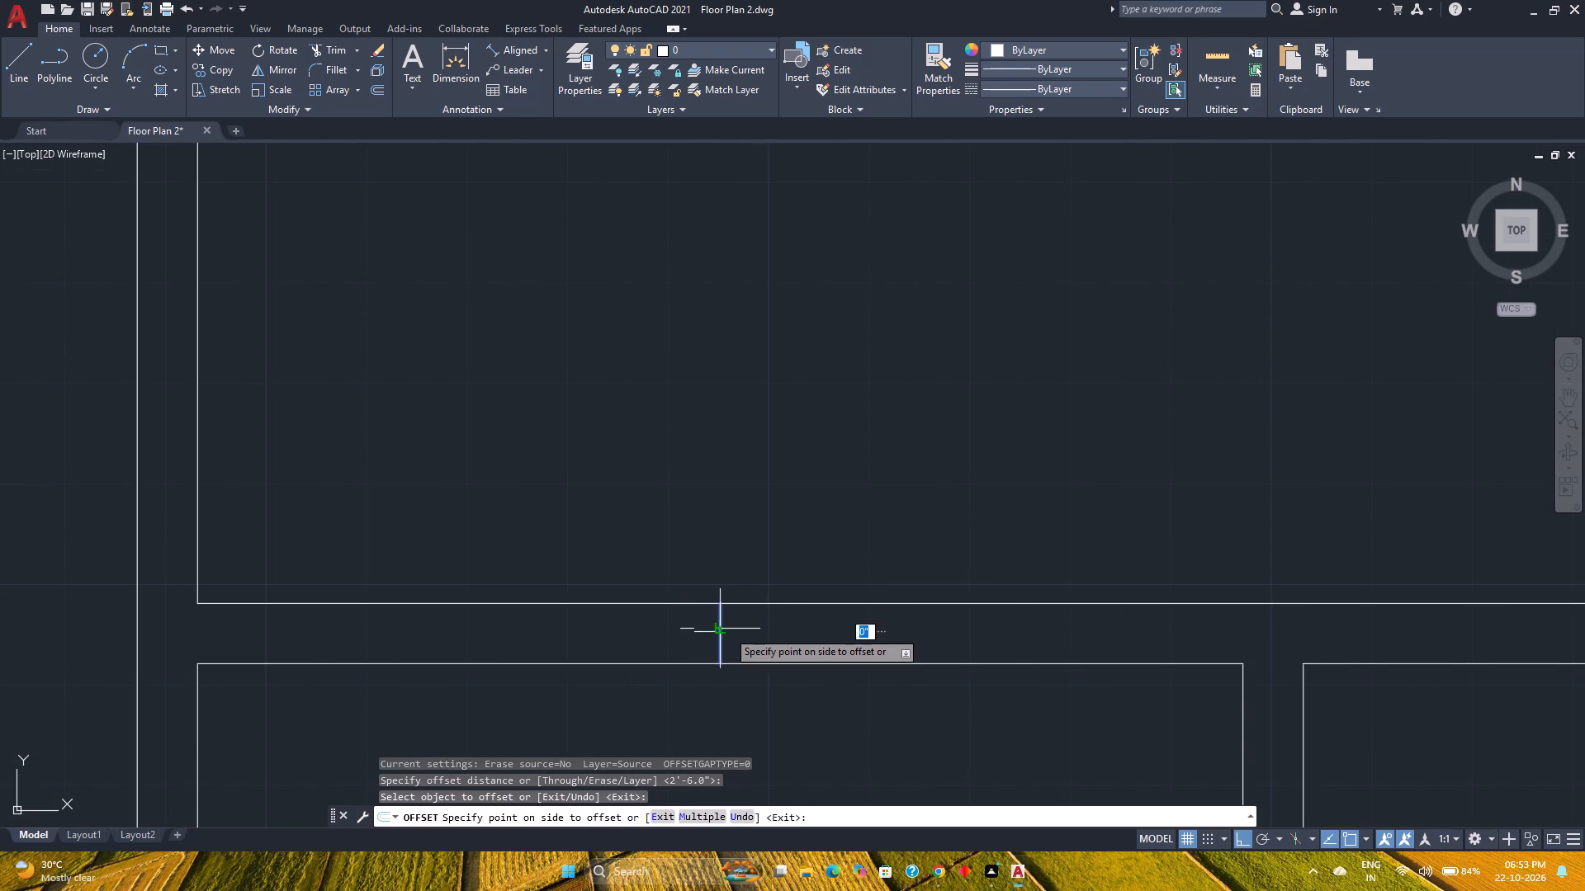
{"action": "left_click", "coordinate": [762, 632]}
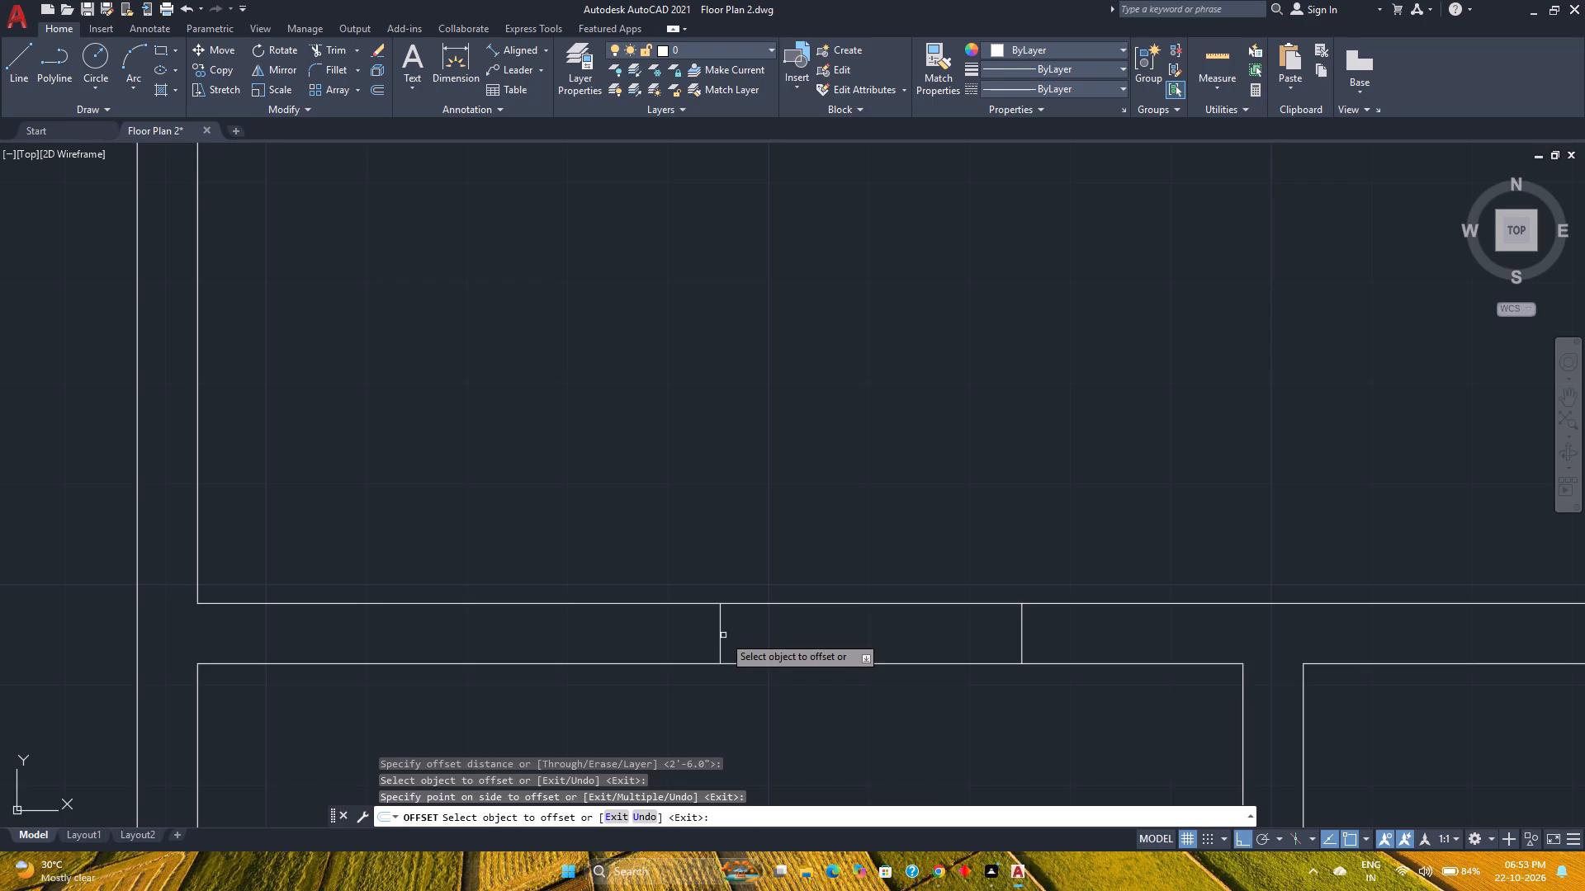
{"action": "left_click", "coordinate": [720, 636]}
{"action": "left_click", "coordinate": [624, 634]}
{"action": "scroll", "coordinate": [625, 632], "scroll_direction": "down", "scroll_amount": 2}
{"action": "middle_click_drag", "start_coordinate": [625, 631], "coordinate": [726, 641]}
{"action": "middle_click", "coordinate": [726, 642]}
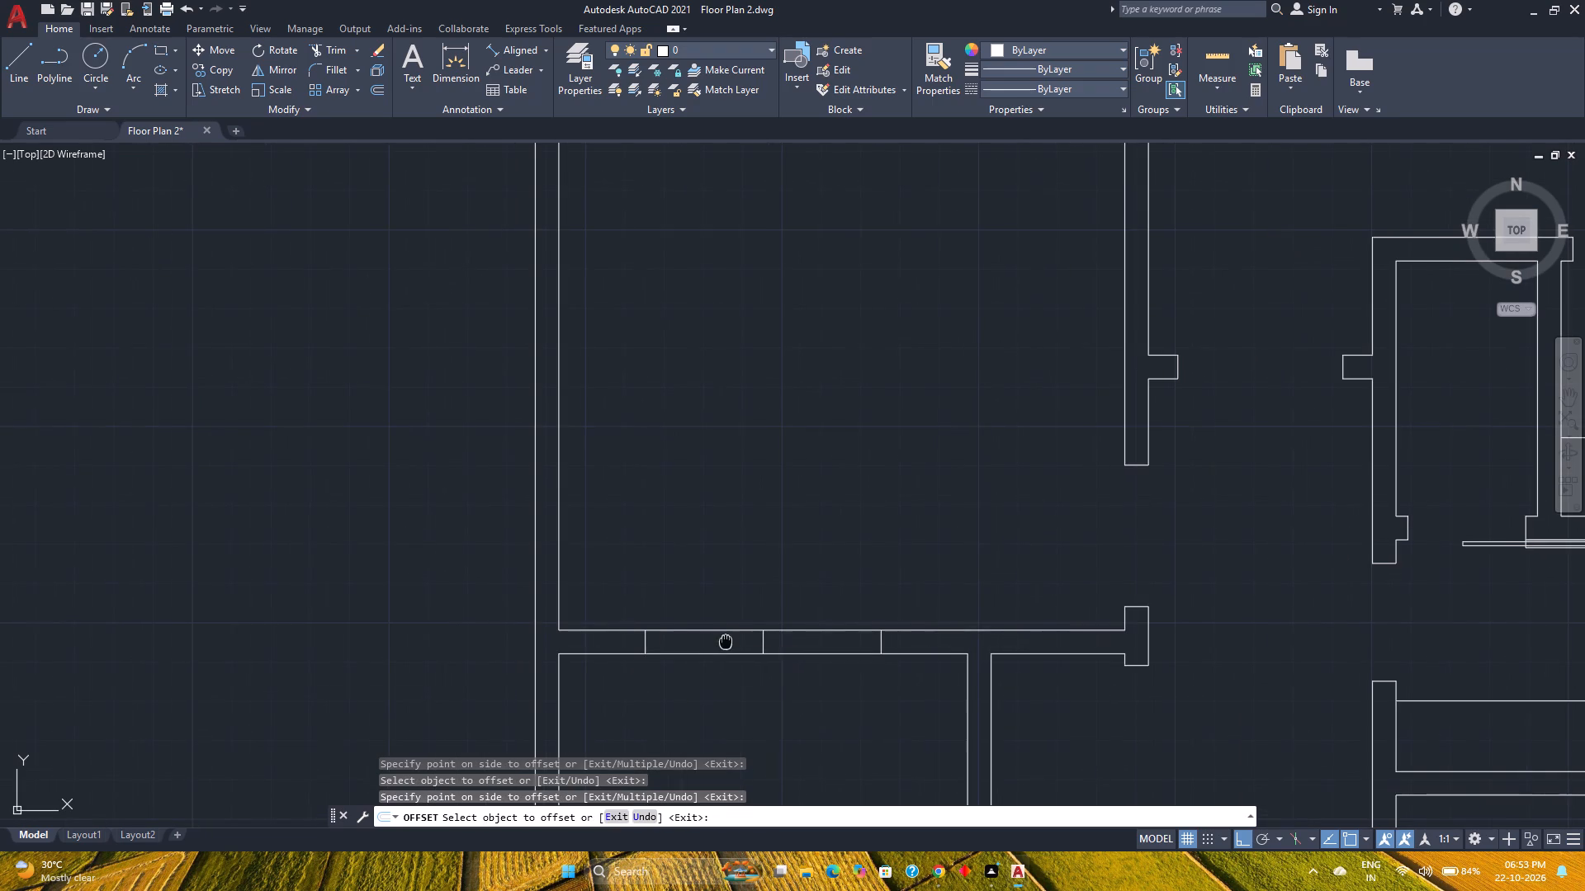
{"action": "key", "text": "Escape"}
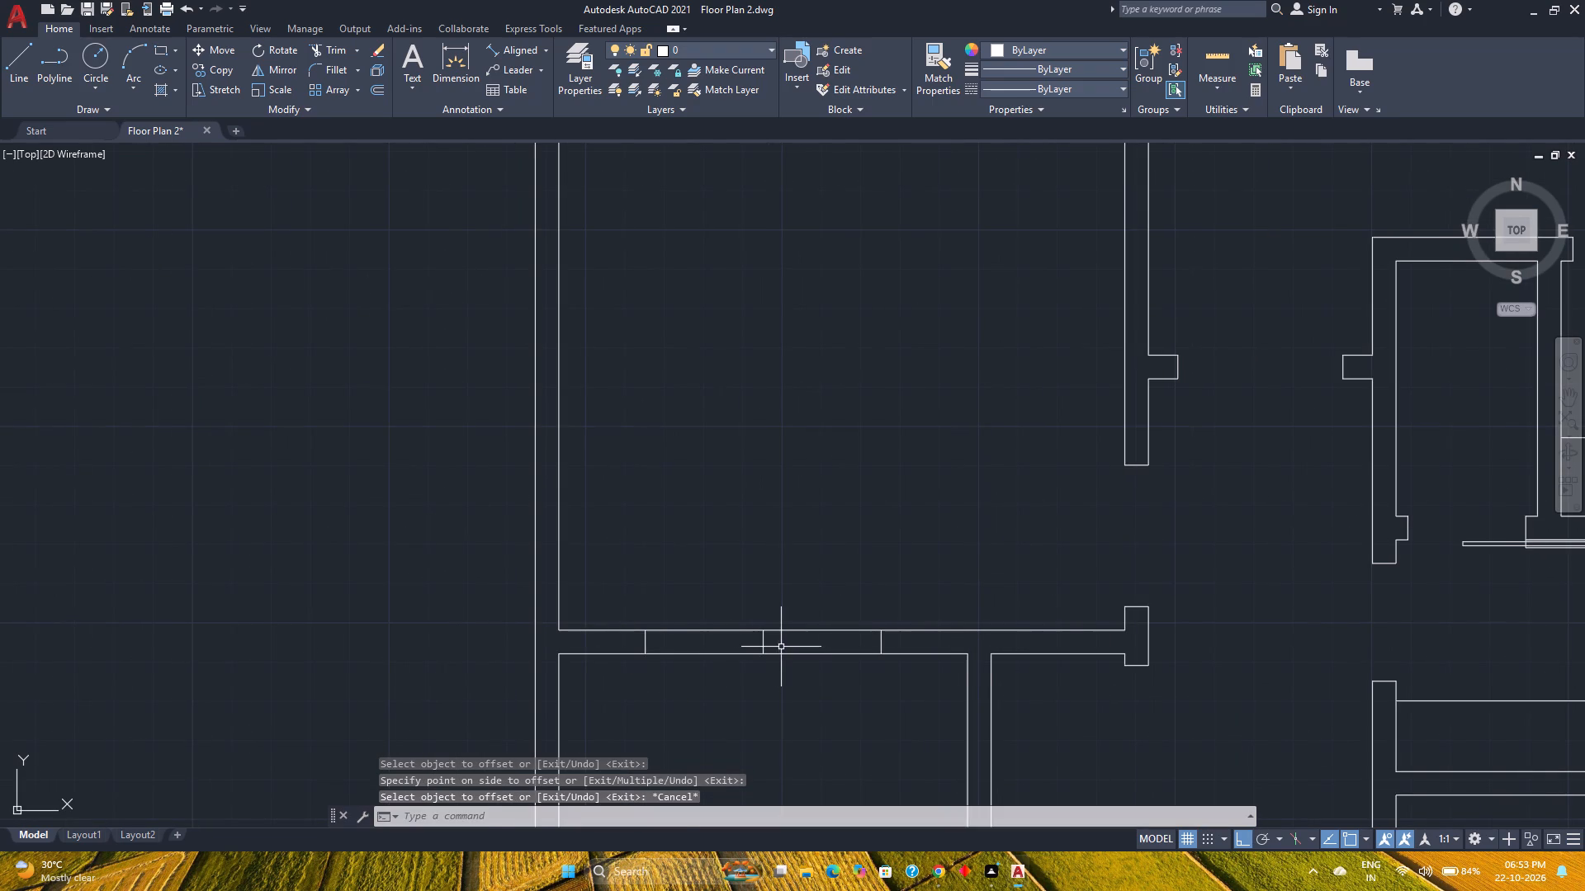
Delete the middle line between the two offset lines in the middle room's south wall.
{"action": "left_click", "coordinate": [778, 647]}
{"action": "left_click", "coordinate": [753, 641]}
{"action": "key", "text": "Delete"}
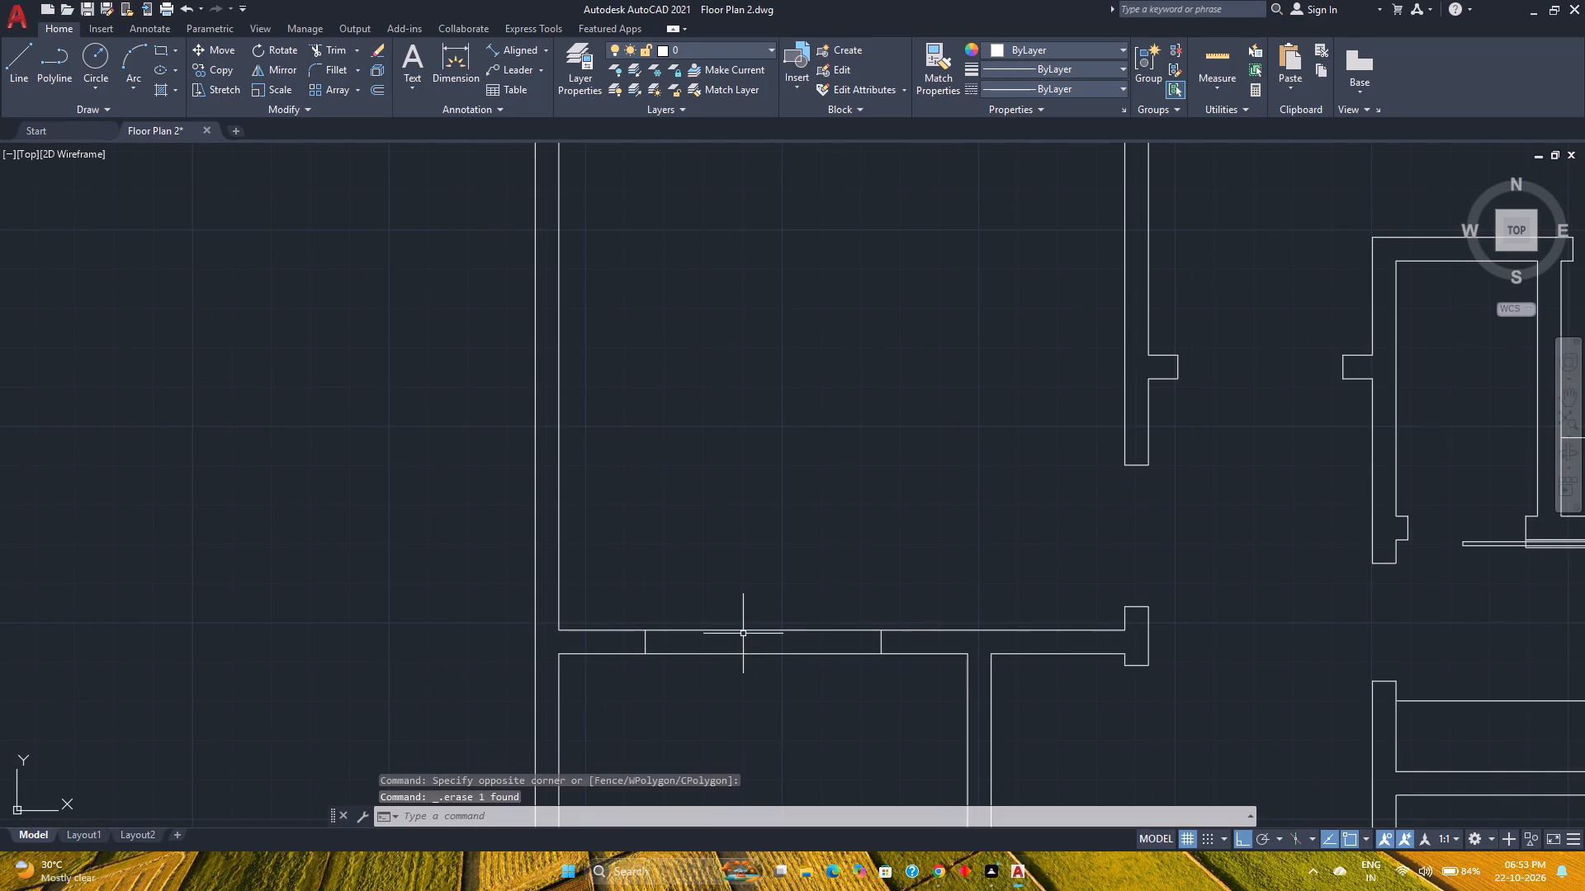
Trim both wall lines between the two offset lines to cut an opening in the middle room's south wall.
{"action": "key", "text": "t"}
{"action": "key", "text": "r"}
{"action": "key", "text": "Return"}
{"action": "left_click", "coordinate": [746, 605]}
{"action": "left_click", "coordinate": [742, 676]}
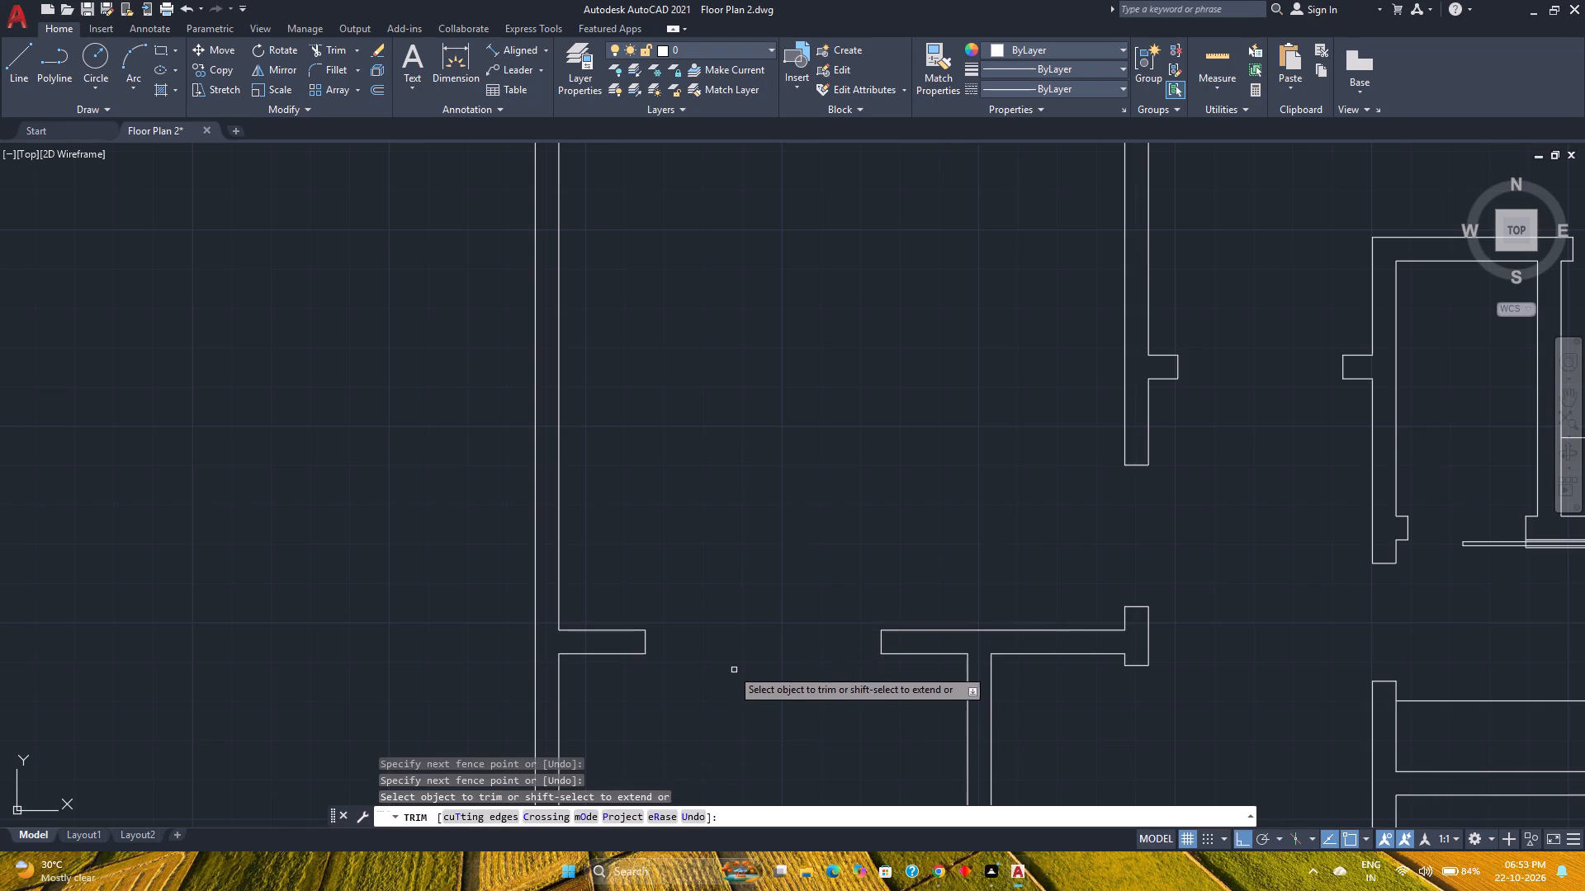
{"action": "key", "text": "Escape"}
Save the drawing.
{"action": "key", "text": "ctrl+s"}
Measure the west half of the small divided room directly south of the tall narrow east room.
{"action": "scroll", "coordinate": [780, 615], "scroll_direction": "down", "scroll_amount": 2}
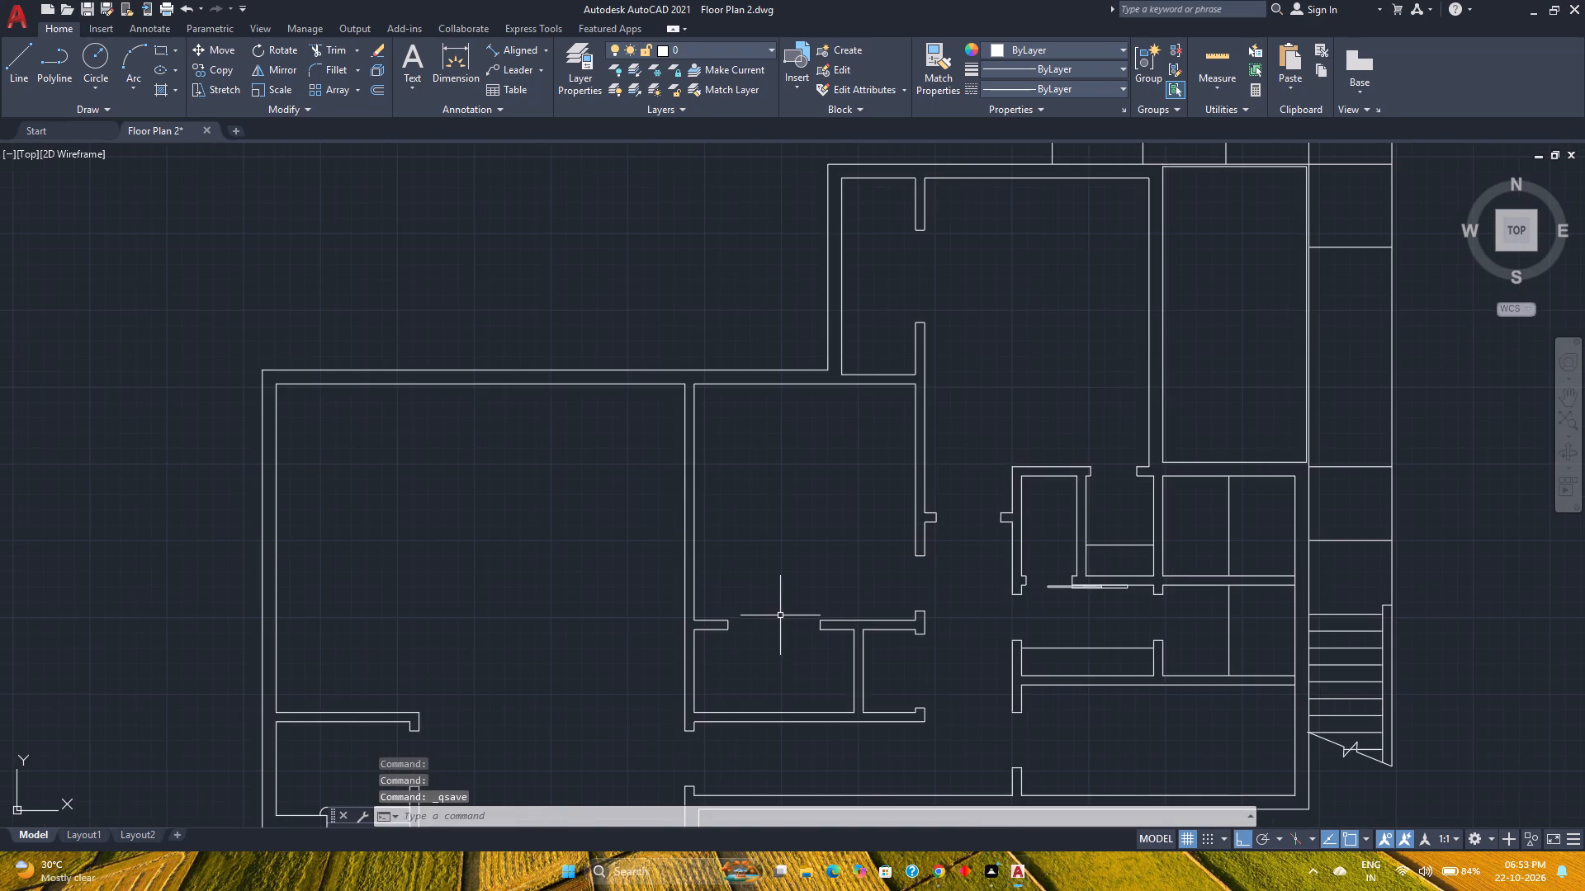
{"action": "middle_click_drag", "start_coordinate": [857, 695], "coordinate": [826, 667]}
{"action": "middle_click", "coordinate": [826, 667]}
{"action": "scroll", "coordinate": [870, 641], "scroll_direction": "down", "scroll_amount": 1}
{"action": "middle_click_drag", "start_coordinate": [870, 640], "coordinate": [816, 605]}
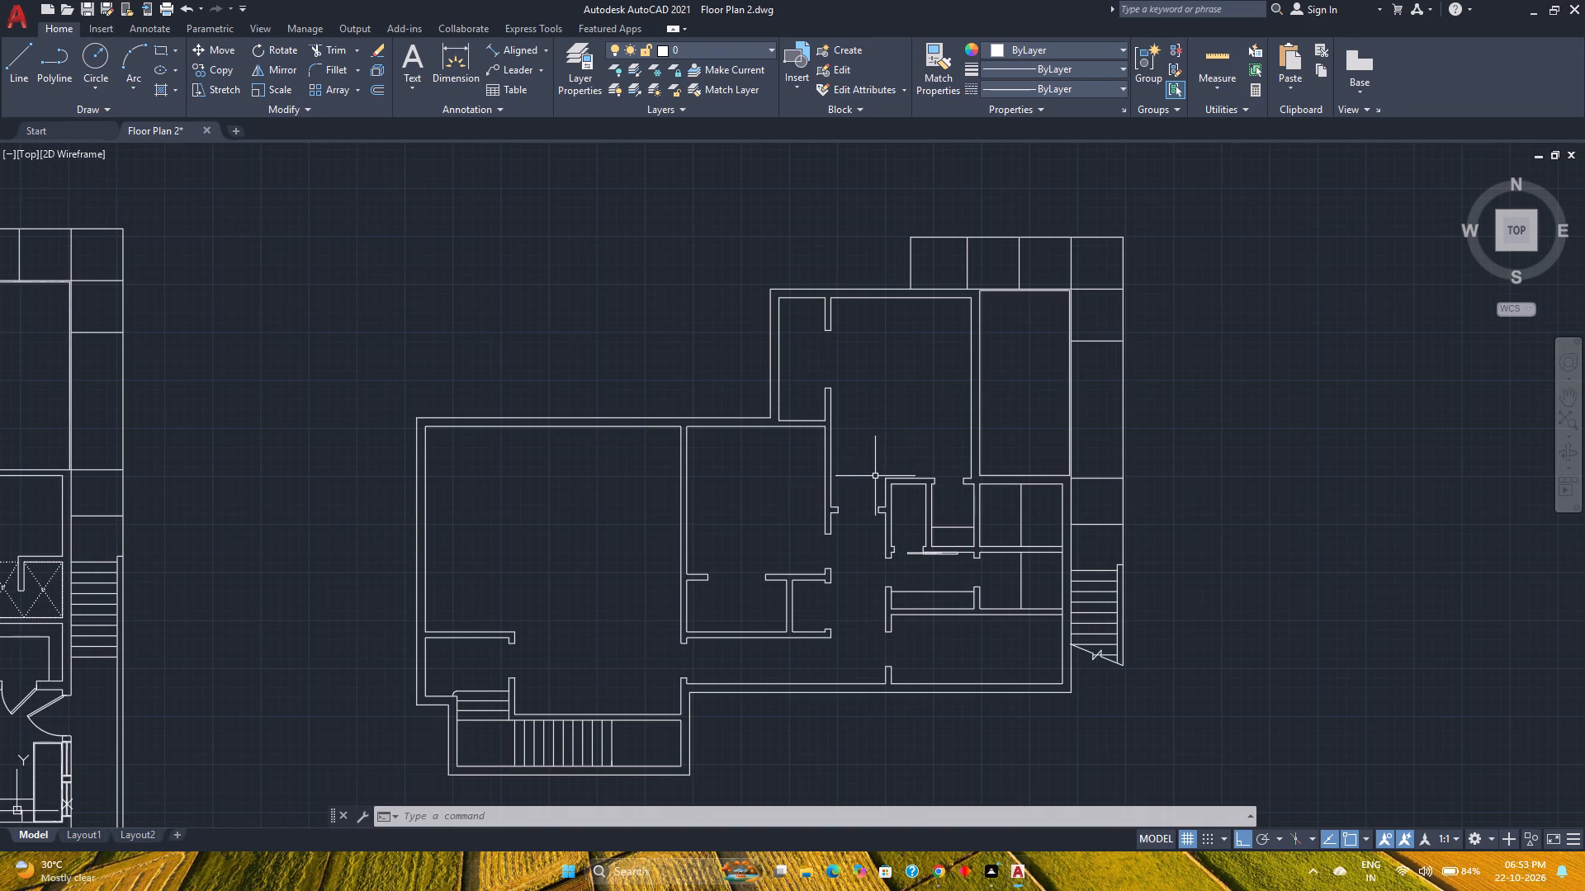
{"action": "left_click", "coordinate": [1215, 49]}
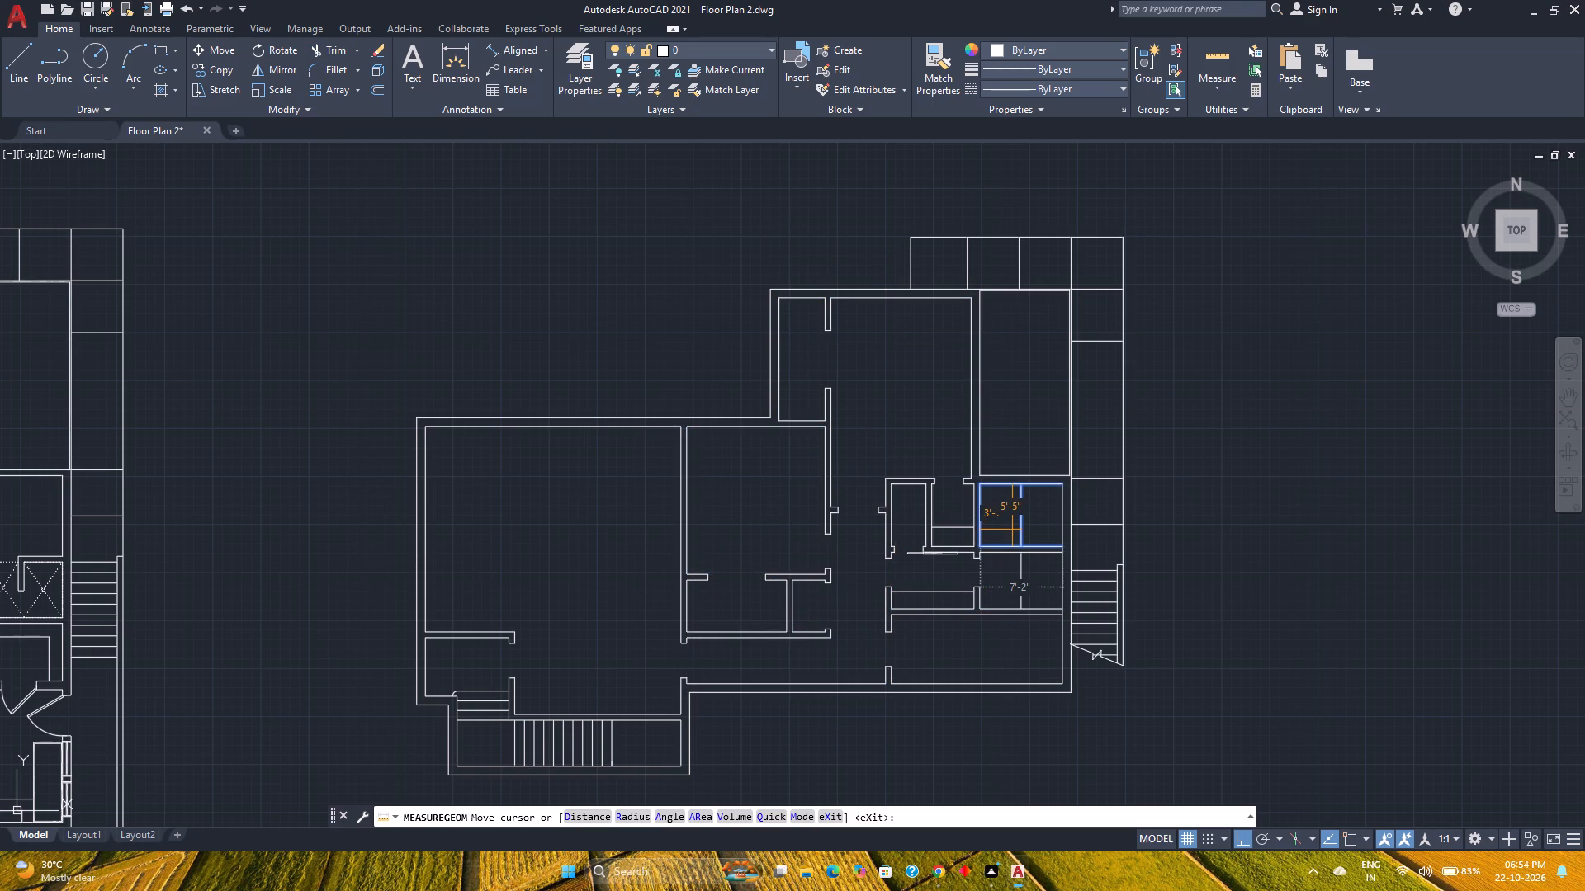
{"action": "key", "text": "Escape"}
{"action": "middle_click_drag", "start_coordinate": [934, 497], "coordinate": [880, 559]}
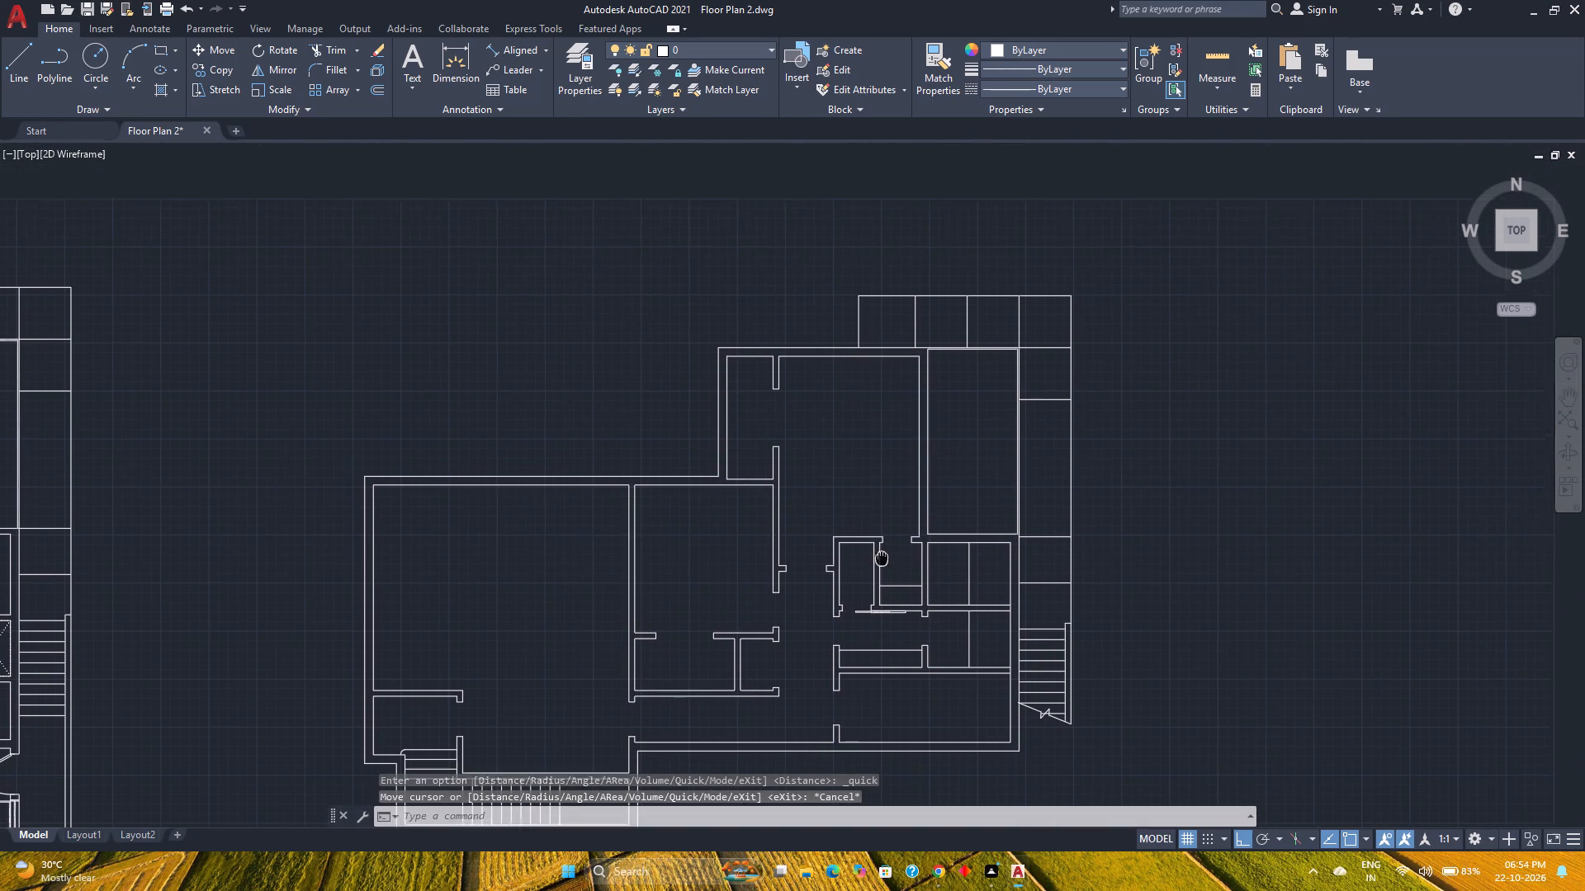
{"action": "middle_click_drag", "start_coordinate": [880, 559], "coordinate": [880, 562]}
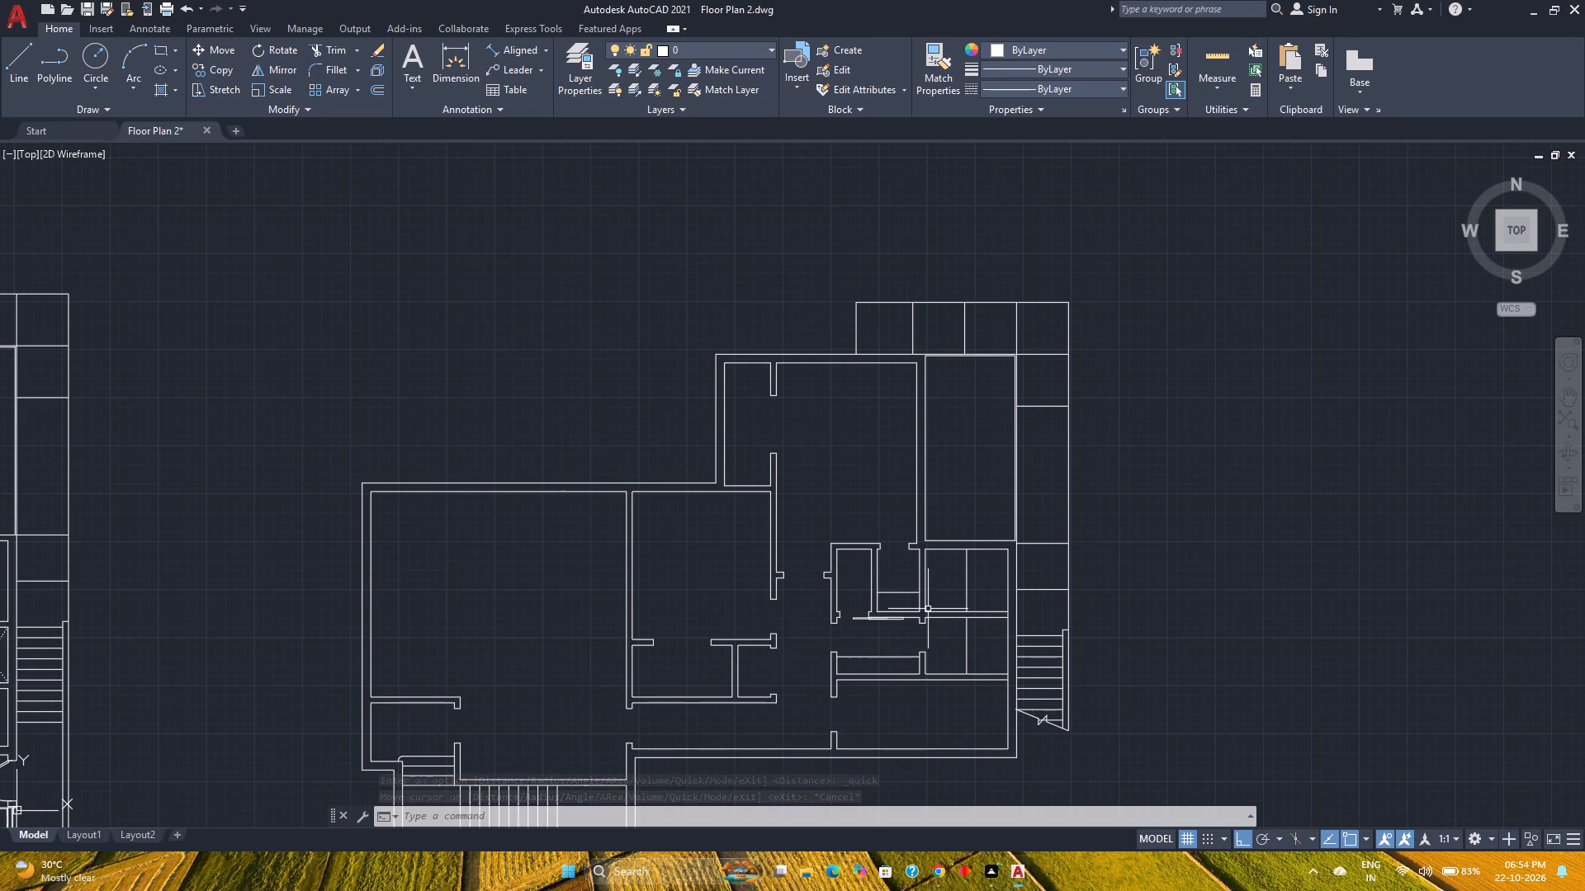
{"action": "scroll", "coordinate": [934, 591], "scroll_direction": "up", "scroll_amount": 2}
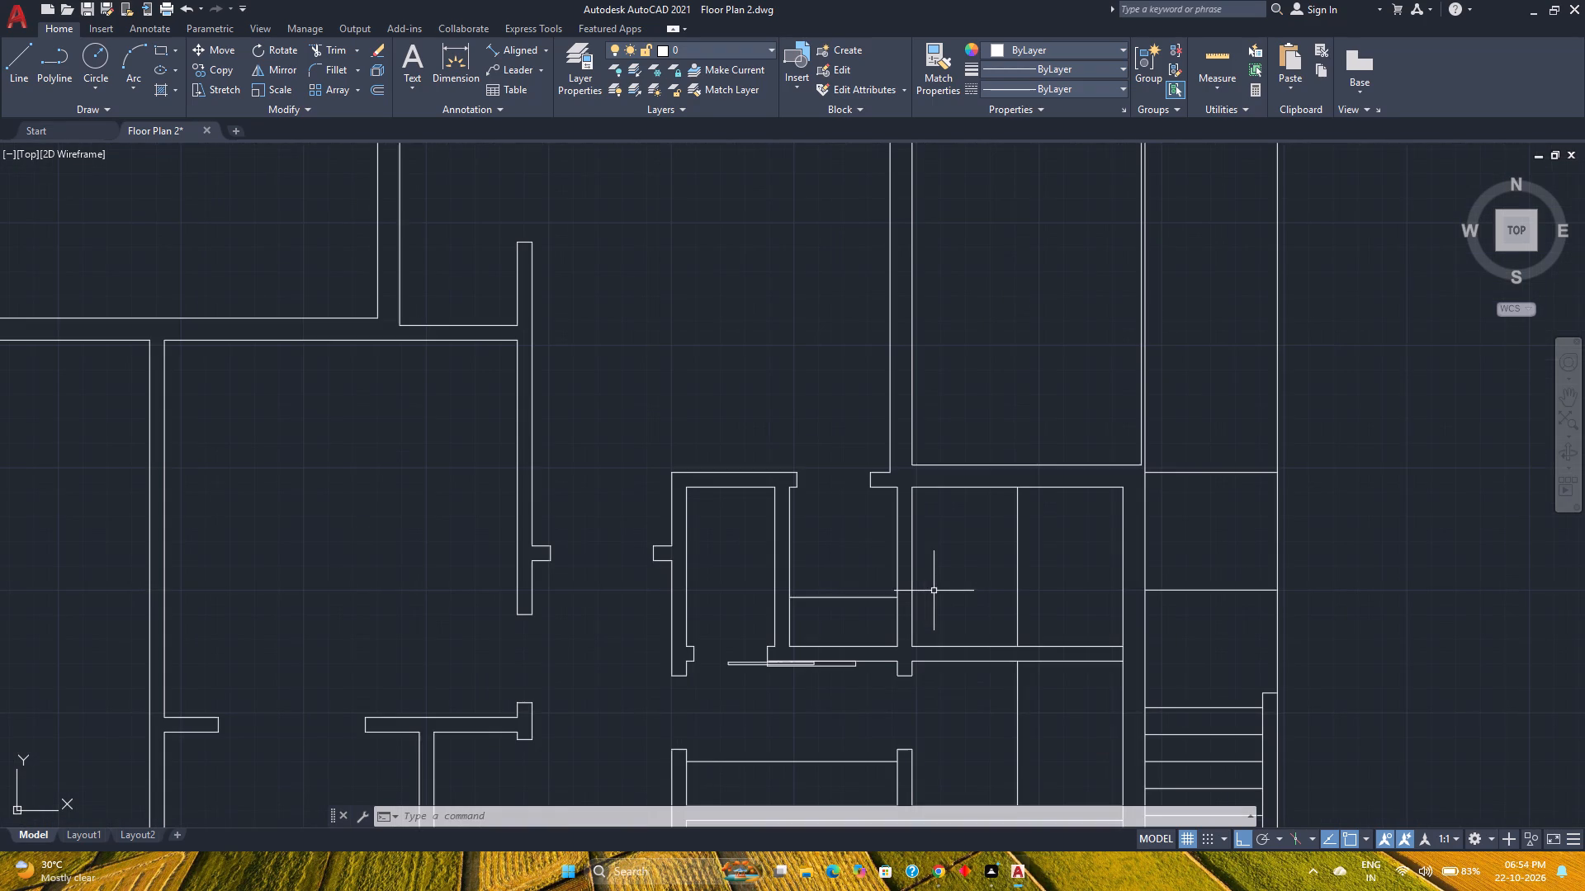
{"action": "left_click", "coordinate": [1219, 66]}
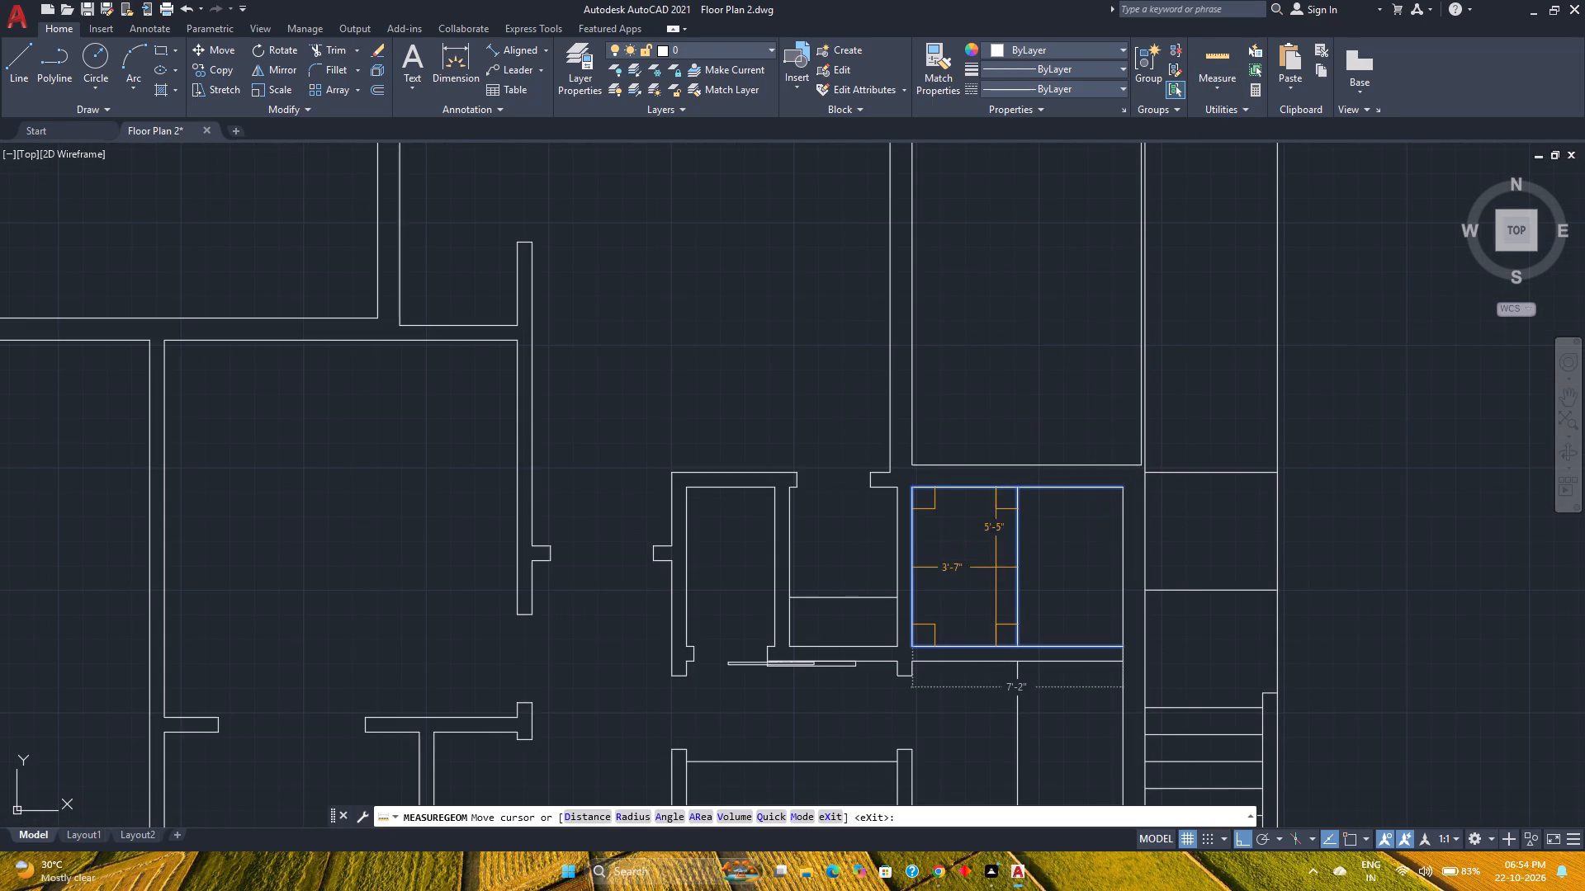
{"action": "key", "text": "Escape"}
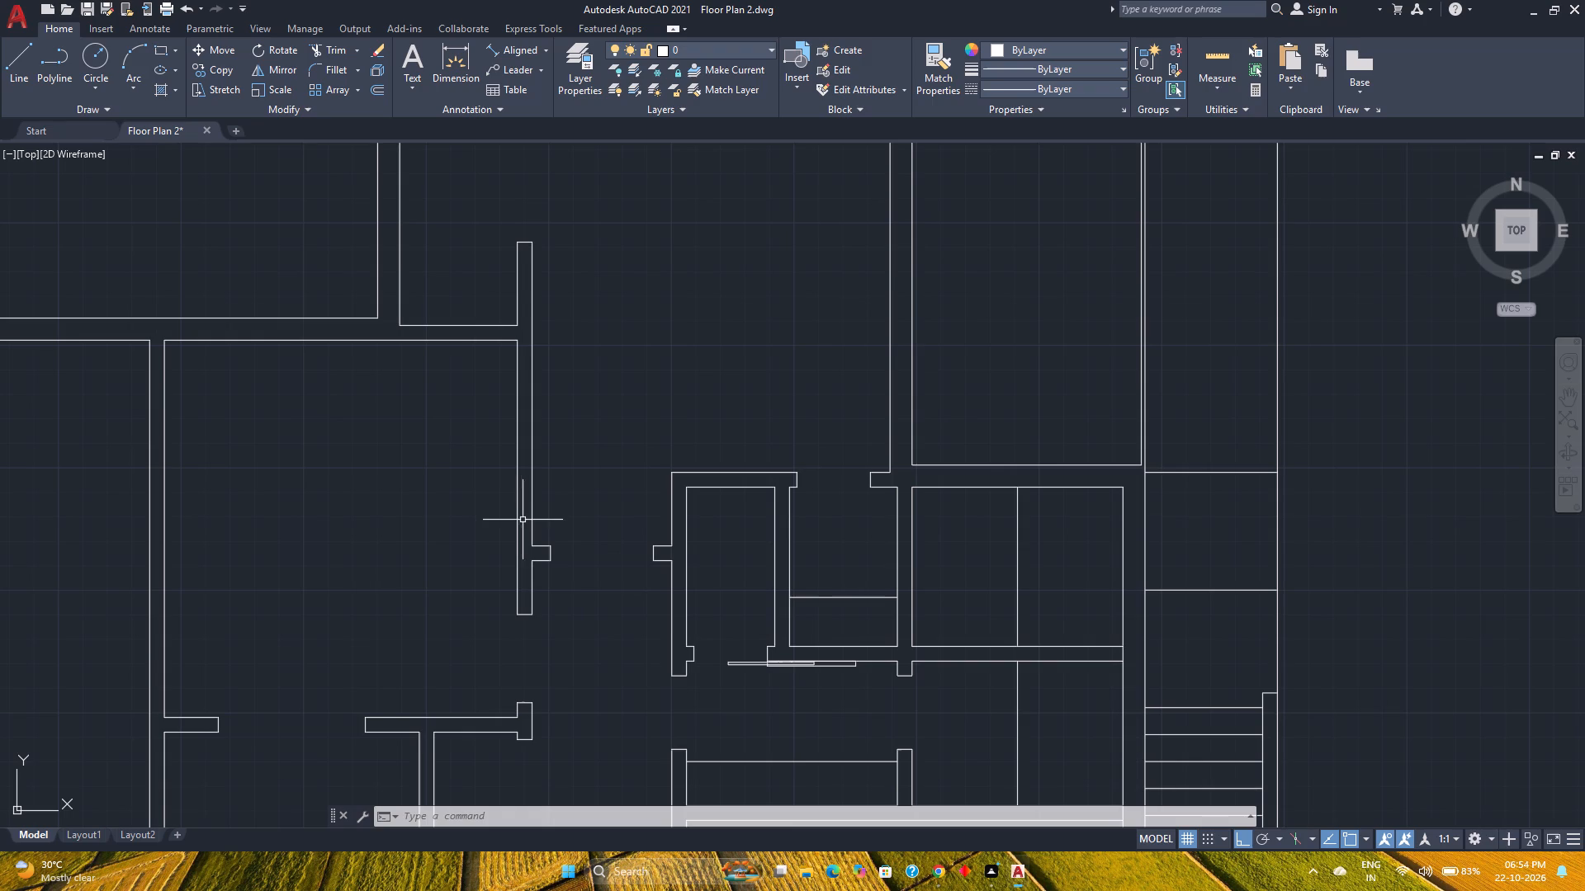
Draw a short line across the south end of the small divided room's west wall, joining its two wall faces.
{"action": "left_click", "coordinate": [15, 70]}
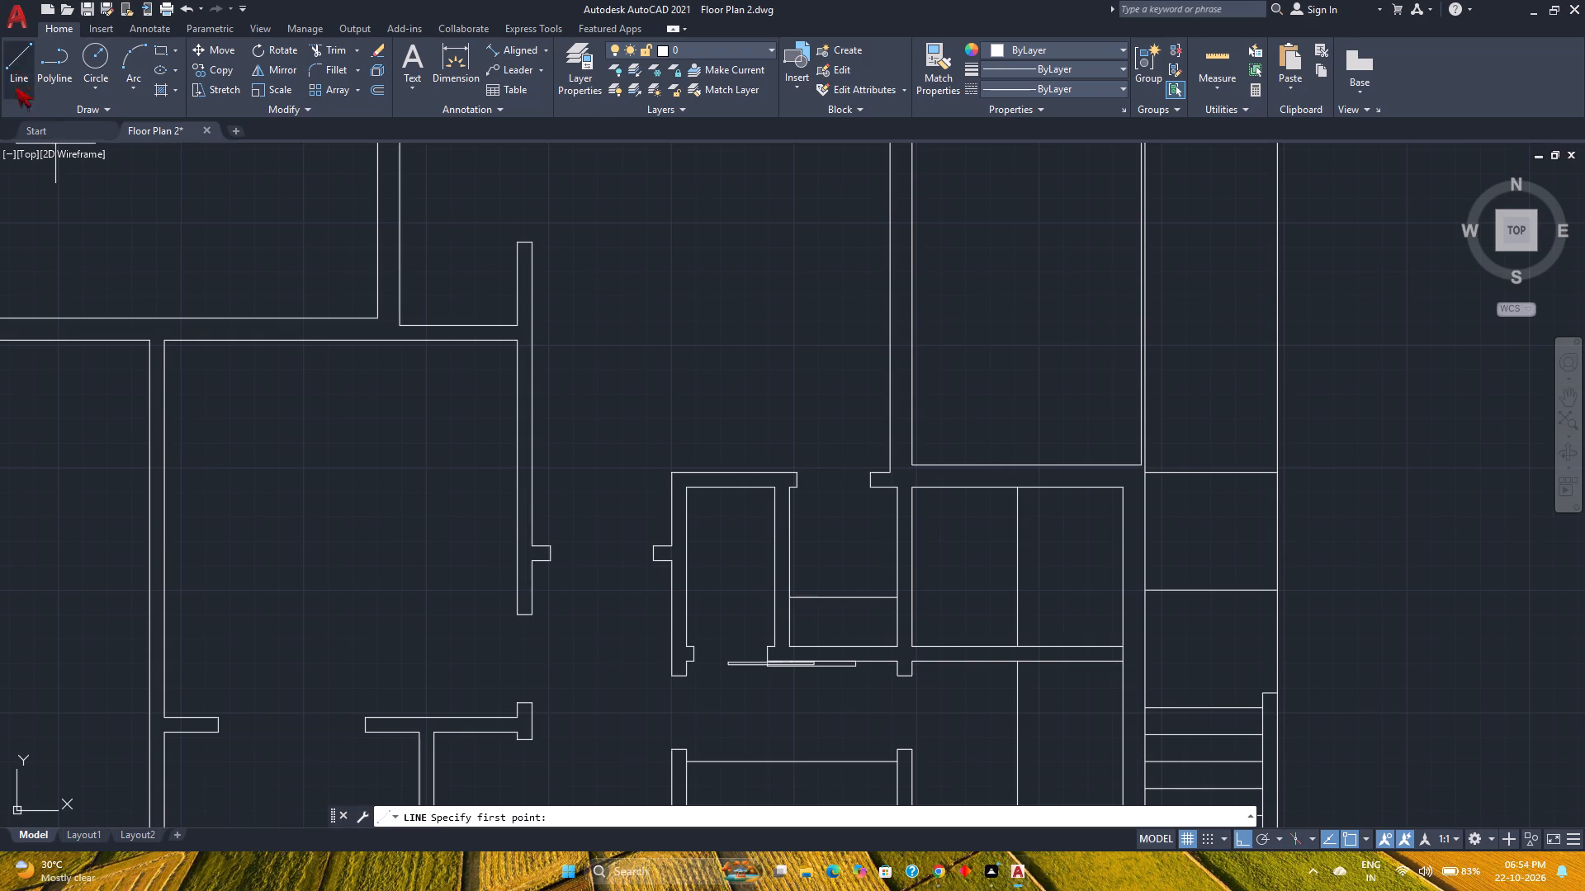
{"action": "scroll", "coordinate": [898, 650], "scroll_direction": "up", "scroll_amount": 5}
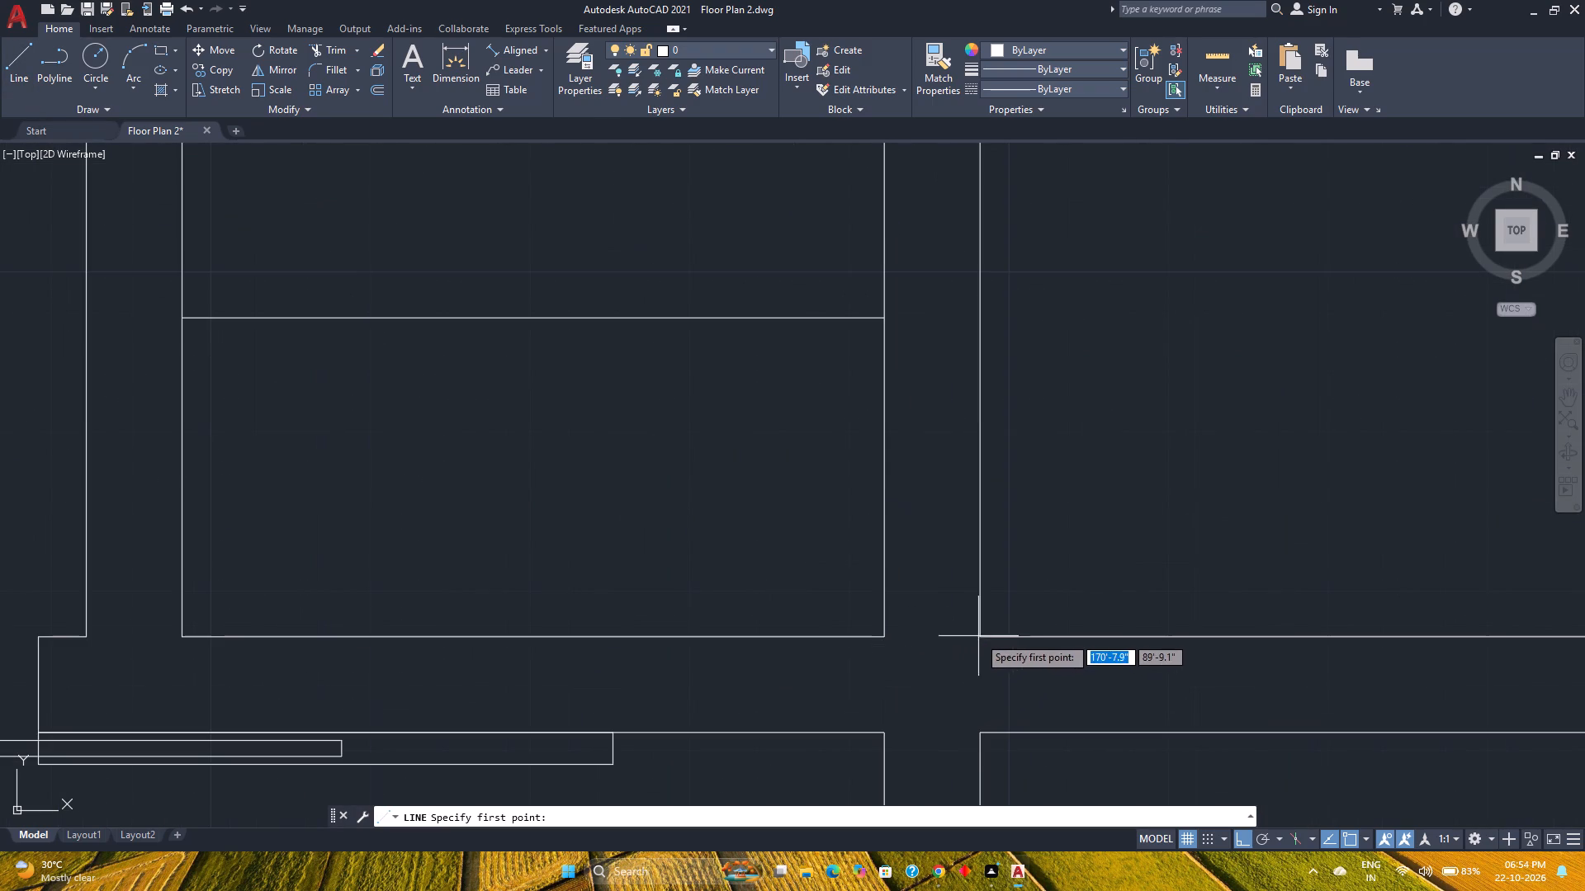
{"action": "left_click", "coordinate": [982, 634]}
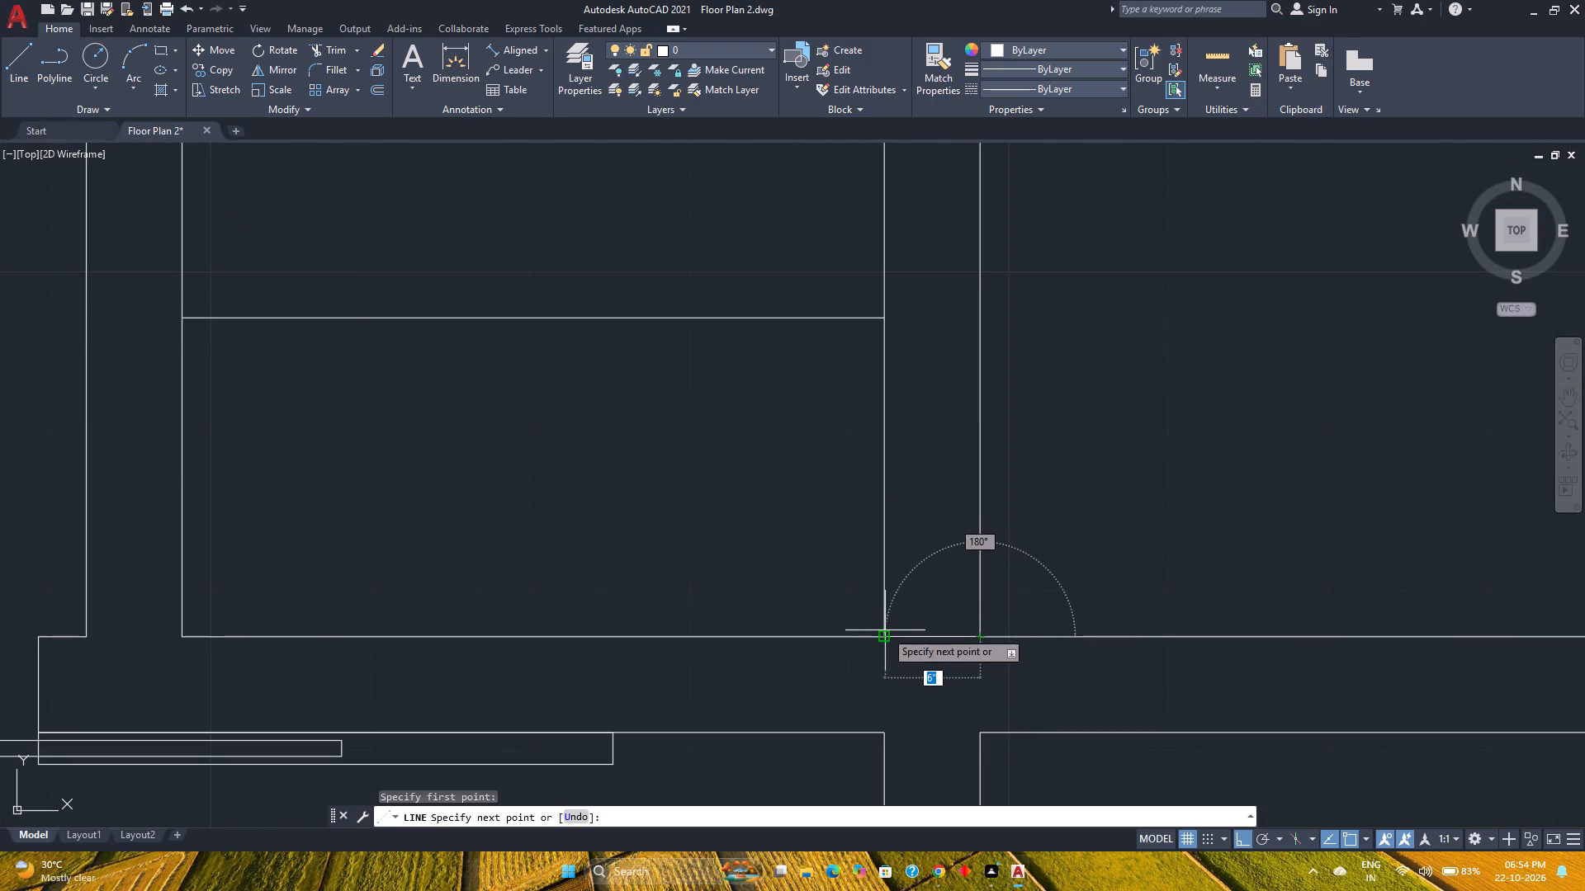
{"action": "left_click", "coordinate": [884, 634]}
{"action": "key", "text": "Escape"}
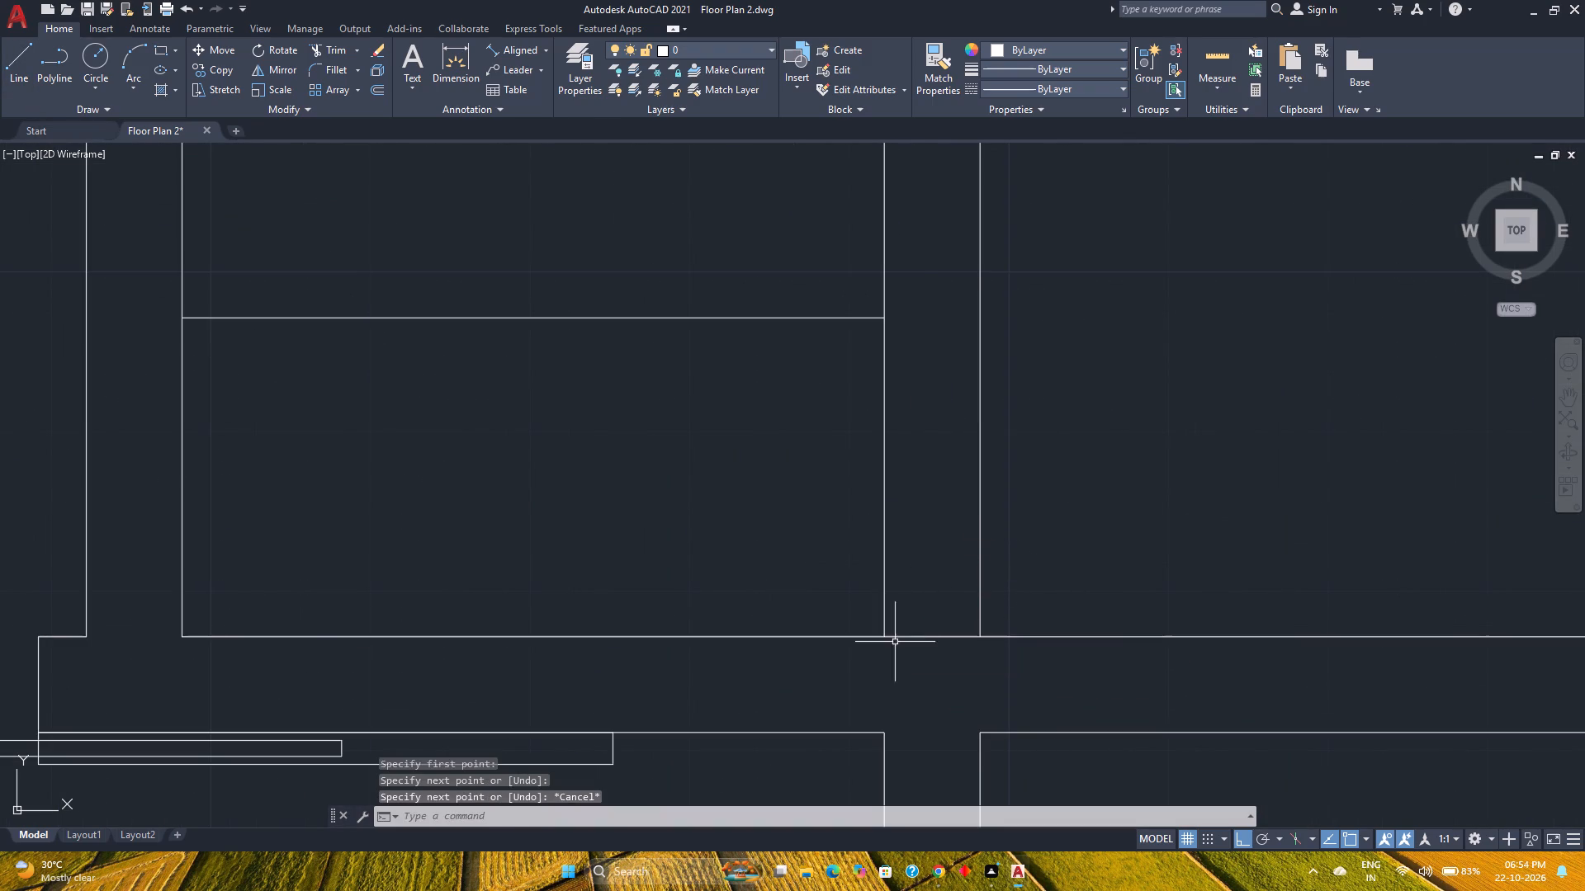
Move the short line across the small divided room's west wall 3" north.
{"action": "left_click", "coordinate": [951, 660]}
{"action": "left_click", "coordinate": [919, 619]}
{"action": "key", "text": "m"}
{"action": "key", "text": "Return"}
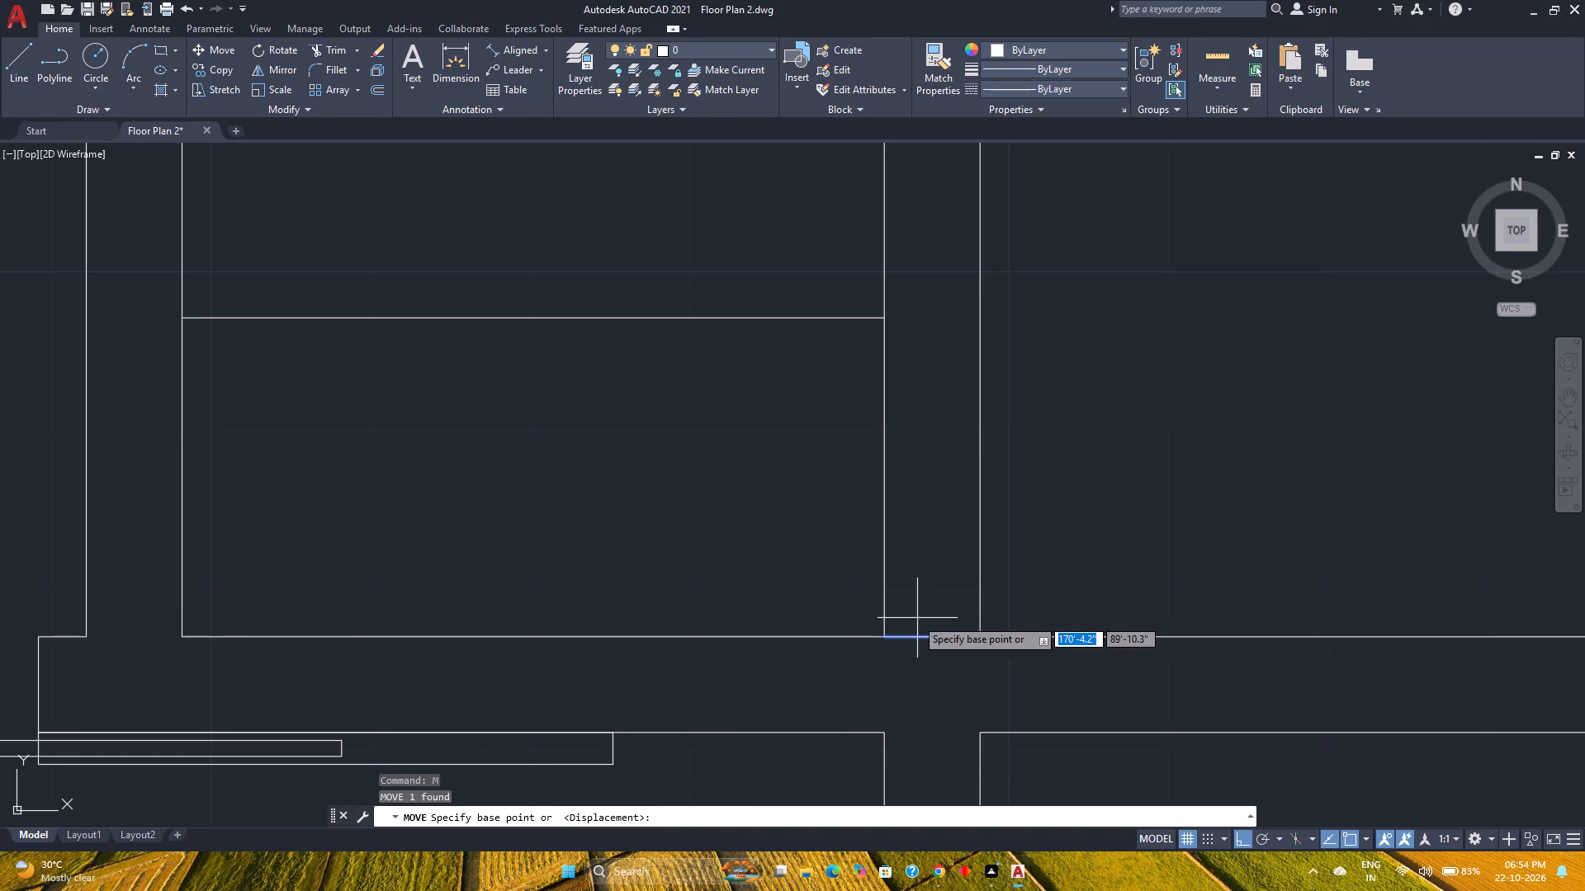
{"action": "left_click", "coordinate": [885, 634]}
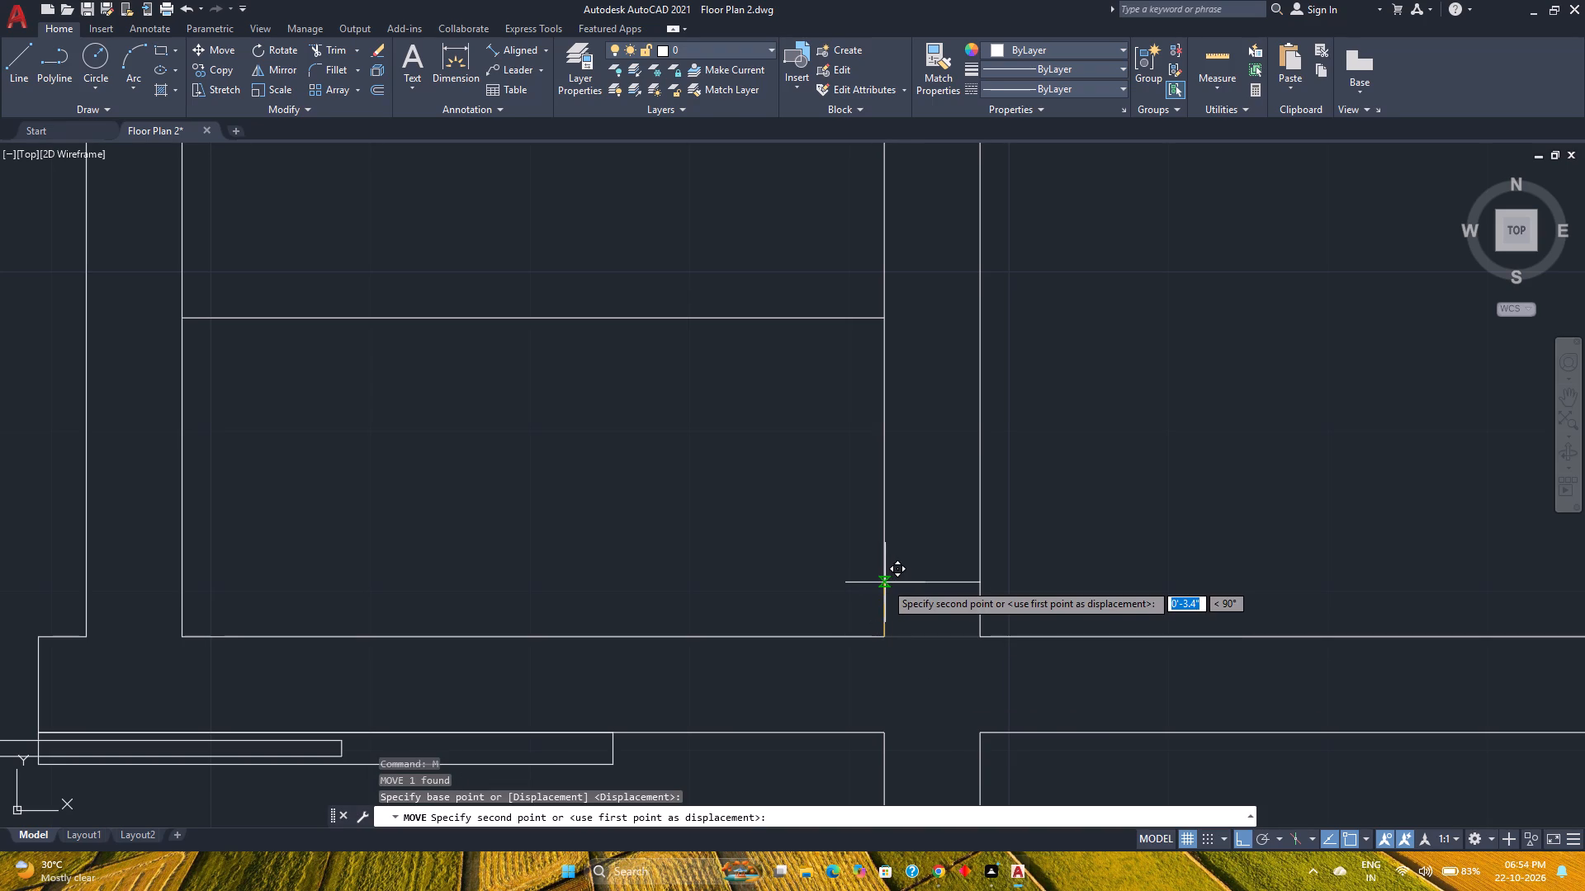
{"action": "key", "text": "3"}
{"action": "key", "text": "Return"}
Mirror the short line to the wall's north end about a horizontal axis through the wall's midpoint, keeping the original.
{"action": "scroll", "coordinate": [914, 615], "scroll_direction": "down", "scroll_amount": 1}
{"action": "middle_click_drag", "start_coordinate": [914, 615], "coordinate": [908, 750]}
{"action": "middle_click", "coordinate": [908, 750]}
{"action": "left_click", "coordinate": [913, 742]}
{"action": "left_click", "coordinate": [911, 718]}
{"action": "scroll", "coordinate": [909, 665], "scroll_direction": "down", "scroll_amount": 4}
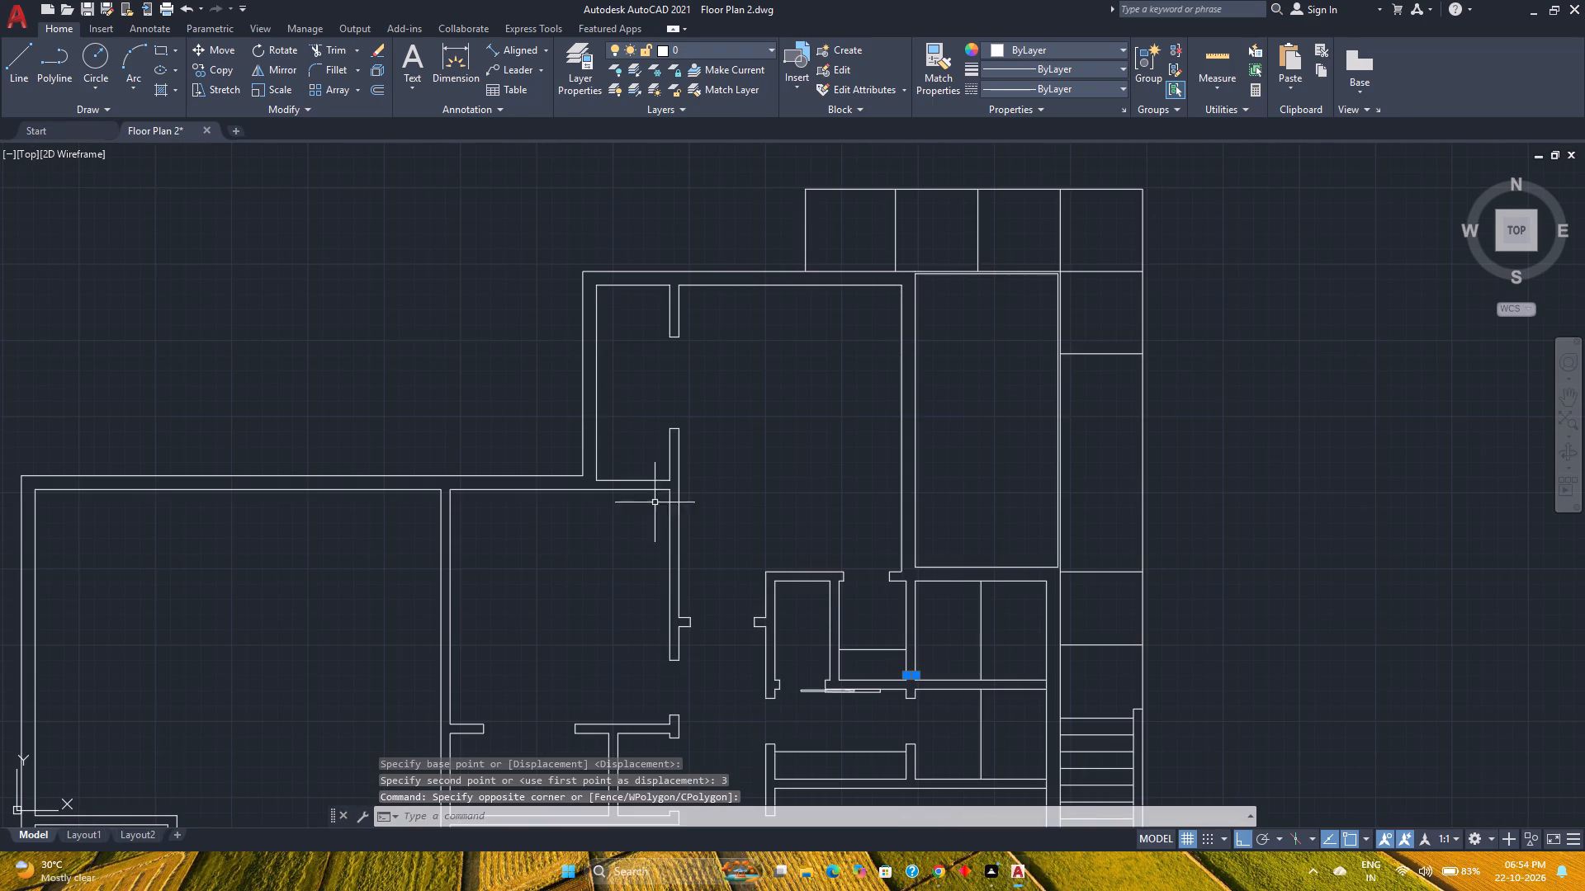
{"action": "left_click", "coordinate": [291, 71]}
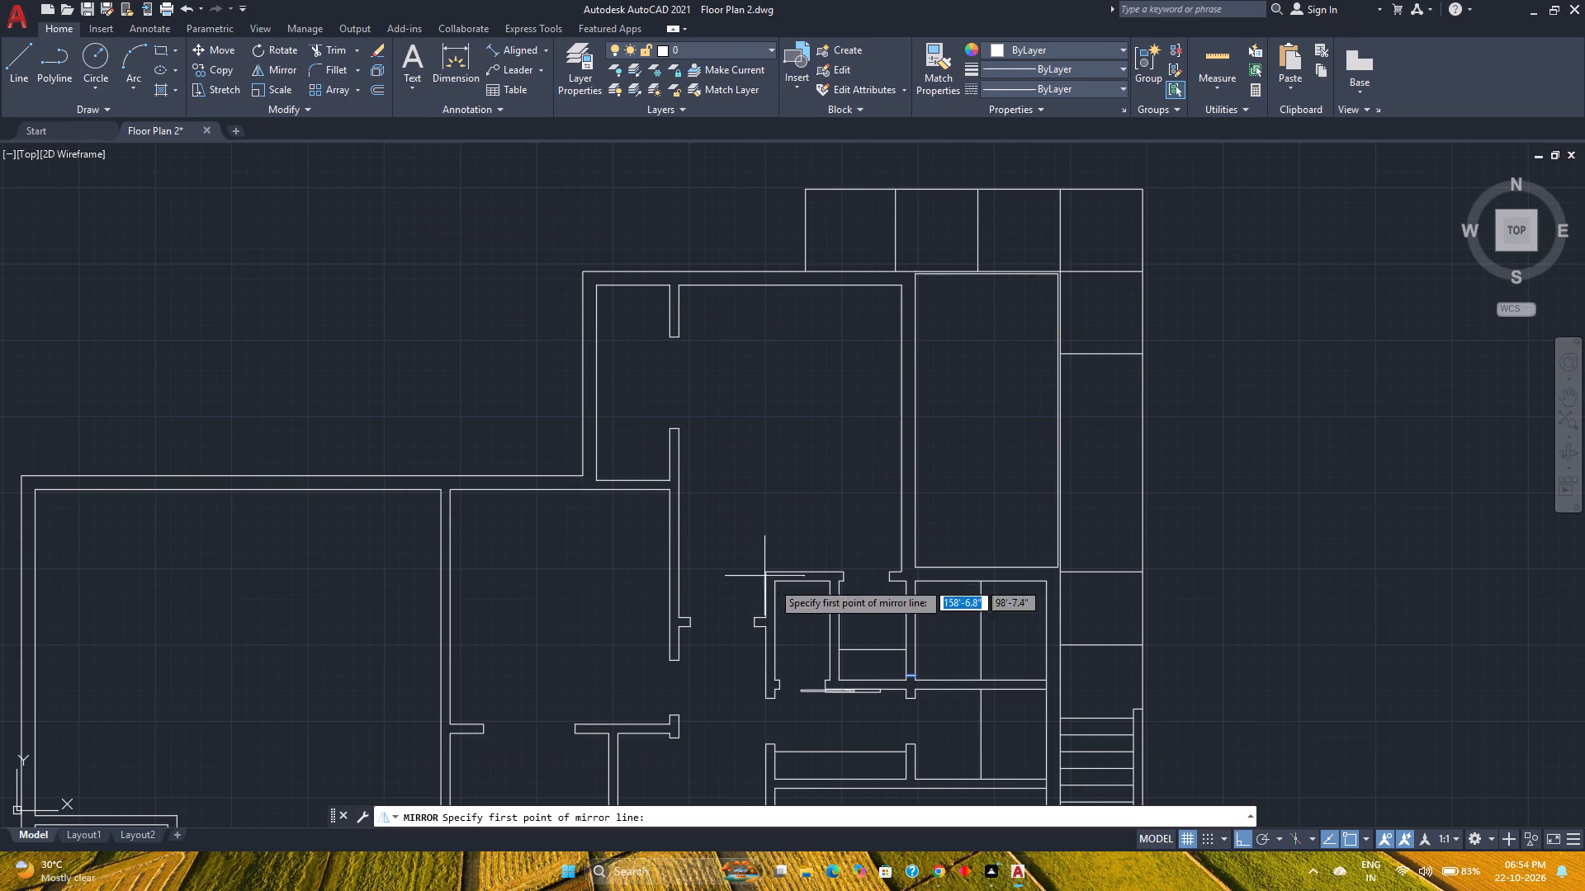
{"action": "left_click", "coordinate": [914, 633]}
{"action": "left_click", "coordinate": [964, 633]}
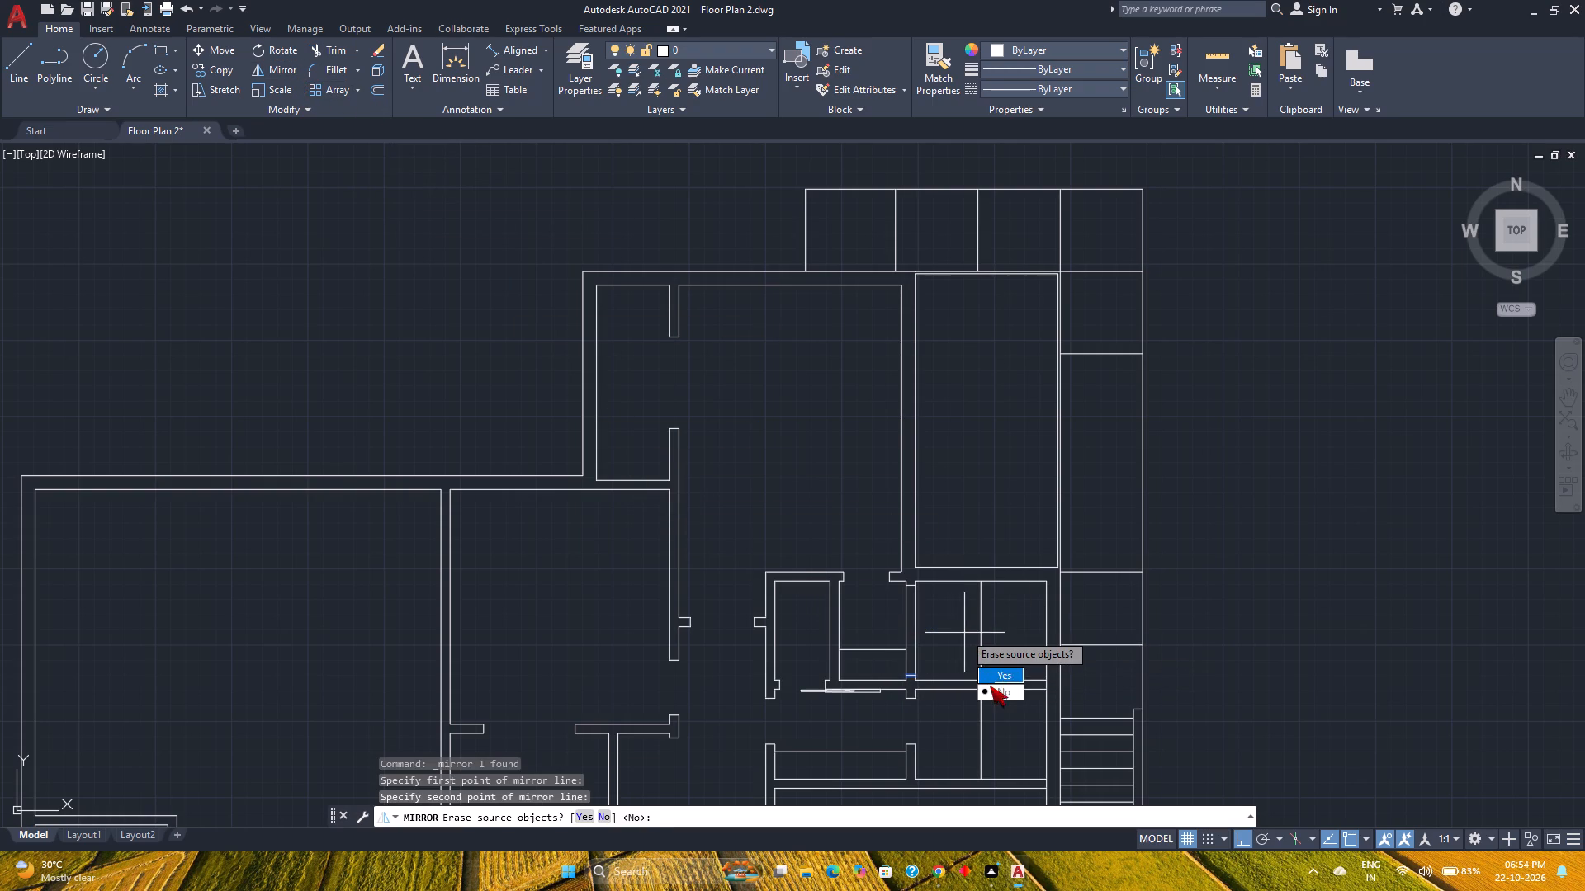
{"action": "left_click_drag", "start_coordinate": [990, 686], "coordinate": [964, 633]}
Trim both wall lines between the two short lines to cut an opening in the small divided room's west wall.
{"action": "key", "text": "t"}
{"action": "key", "text": "r"}
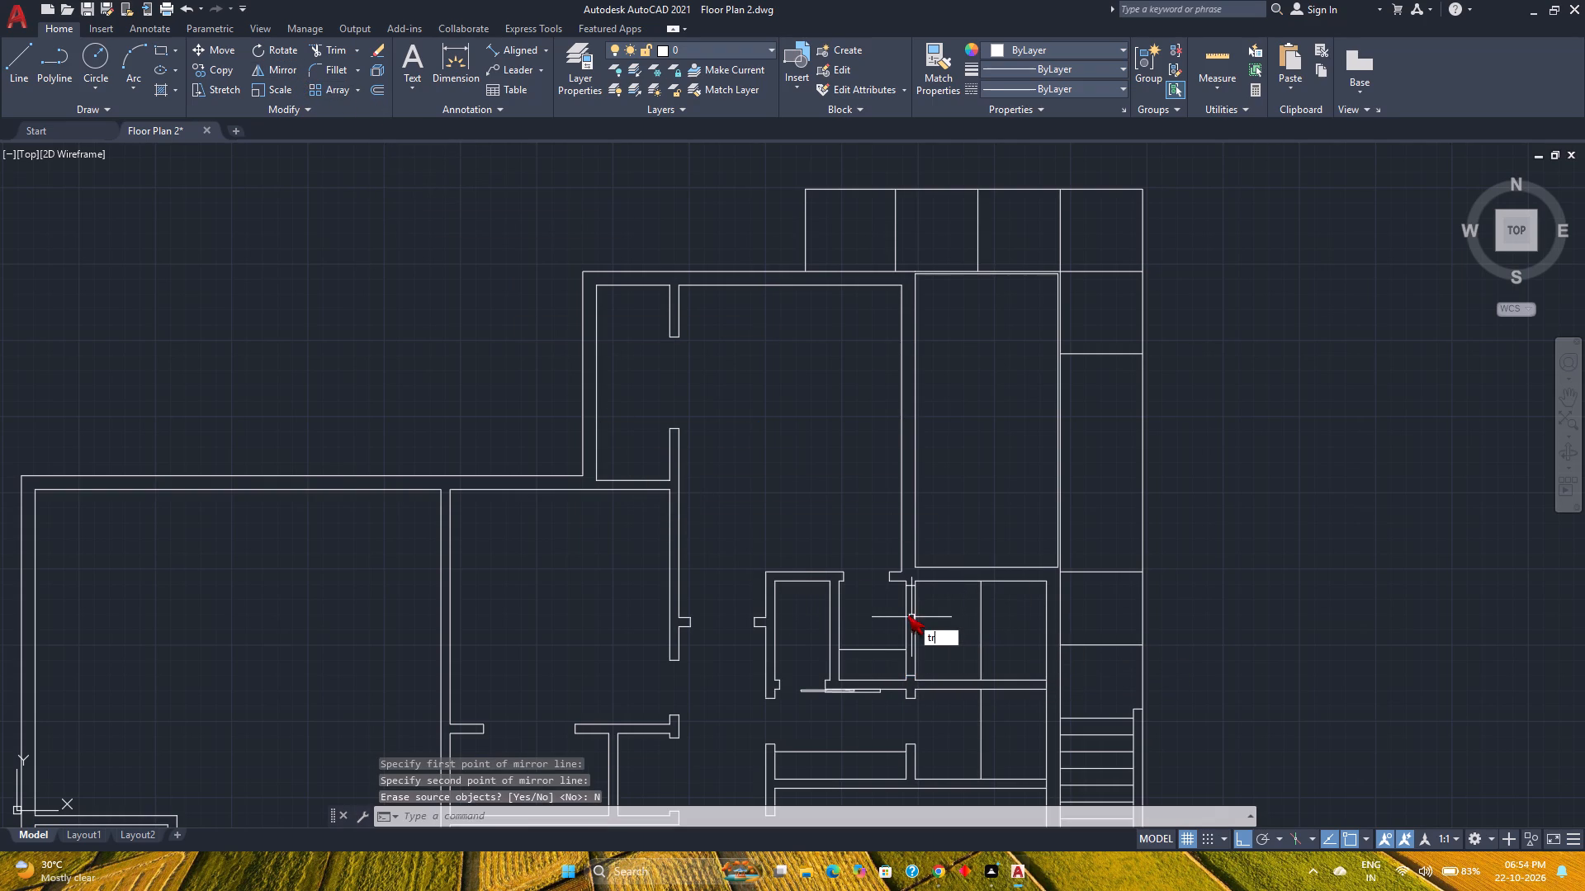
{"action": "key", "text": "Return"}
{"action": "scroll", "coordinate": [906, 656], "scroll_direction": "up", "scroll_amount": 2}
{"action": "left_click", "coordinate": [939, 615]}
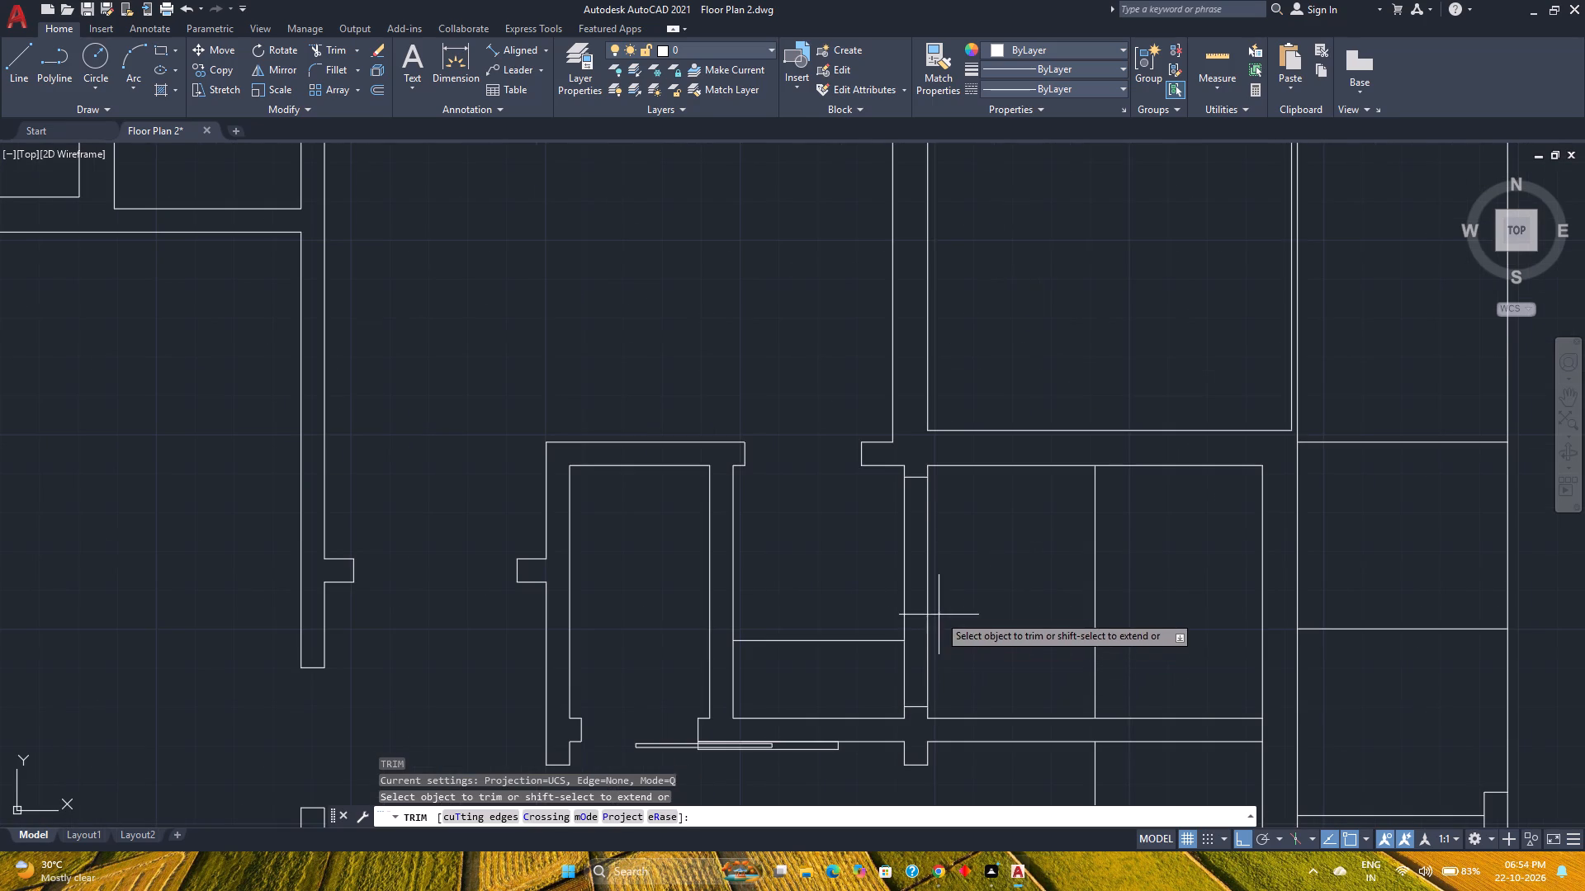
{"action": "left_click", "coordinate": [887, 587]}
{"action": "key", "text": "Escape"}
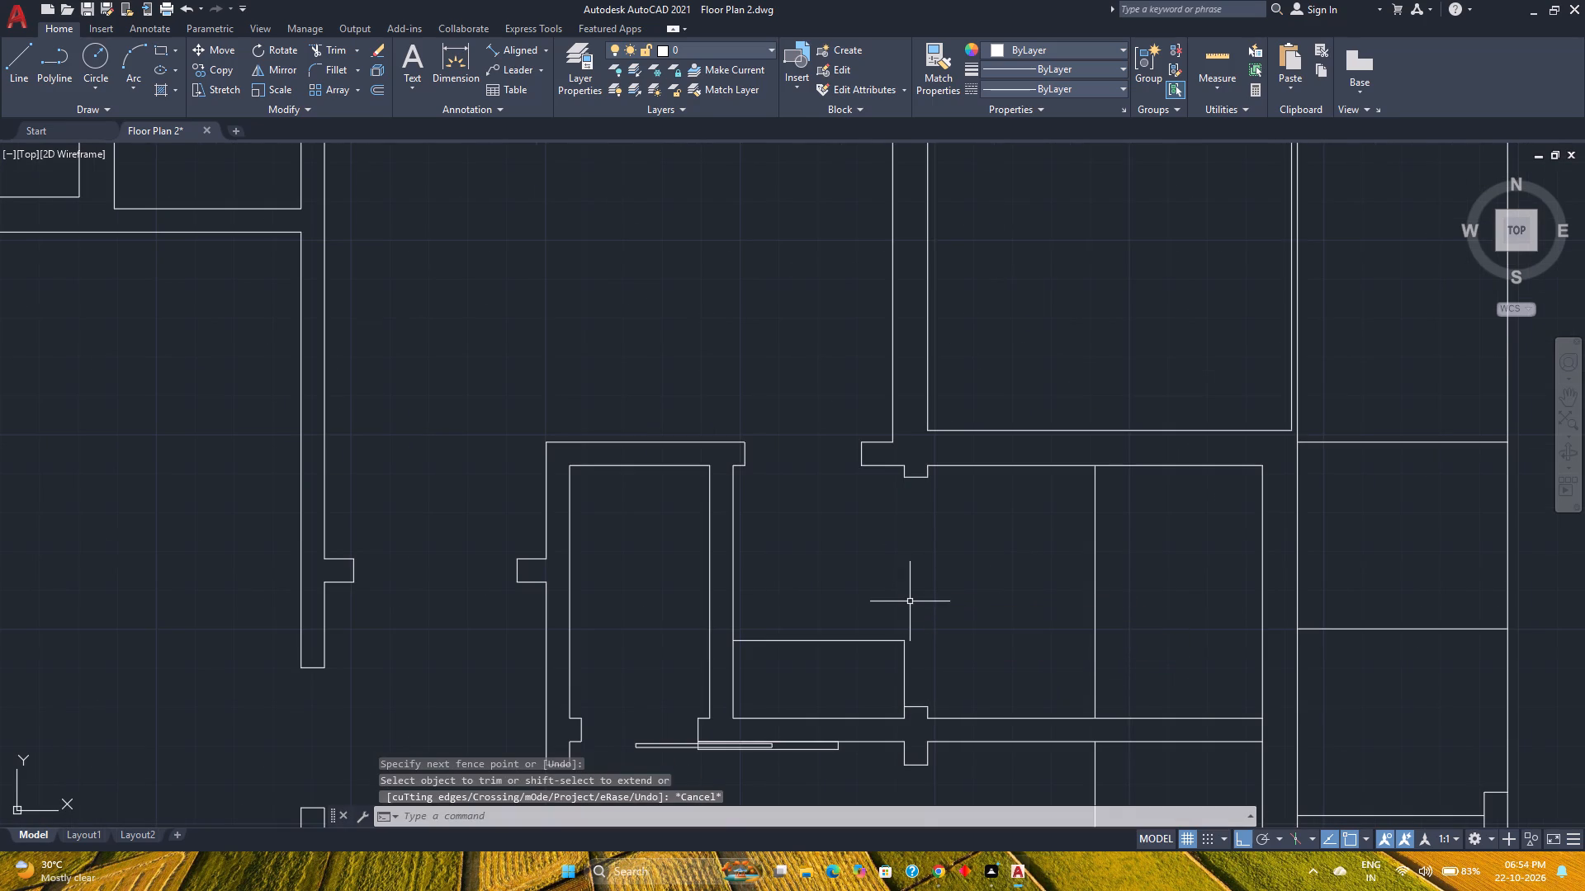
Save the drawing.
{"action": "scroll", "coordinate": [910, 601], "scroll_direction": "down", "scroll_amount": 2}
{"action": "key", "text": "ctrl+s"}
Look over the copied floor plan's rooms, walls and openings.
{"action": "scroll", "coordinate": [910, 601], "scroll_direction": "down", "scroll_amount": 1}
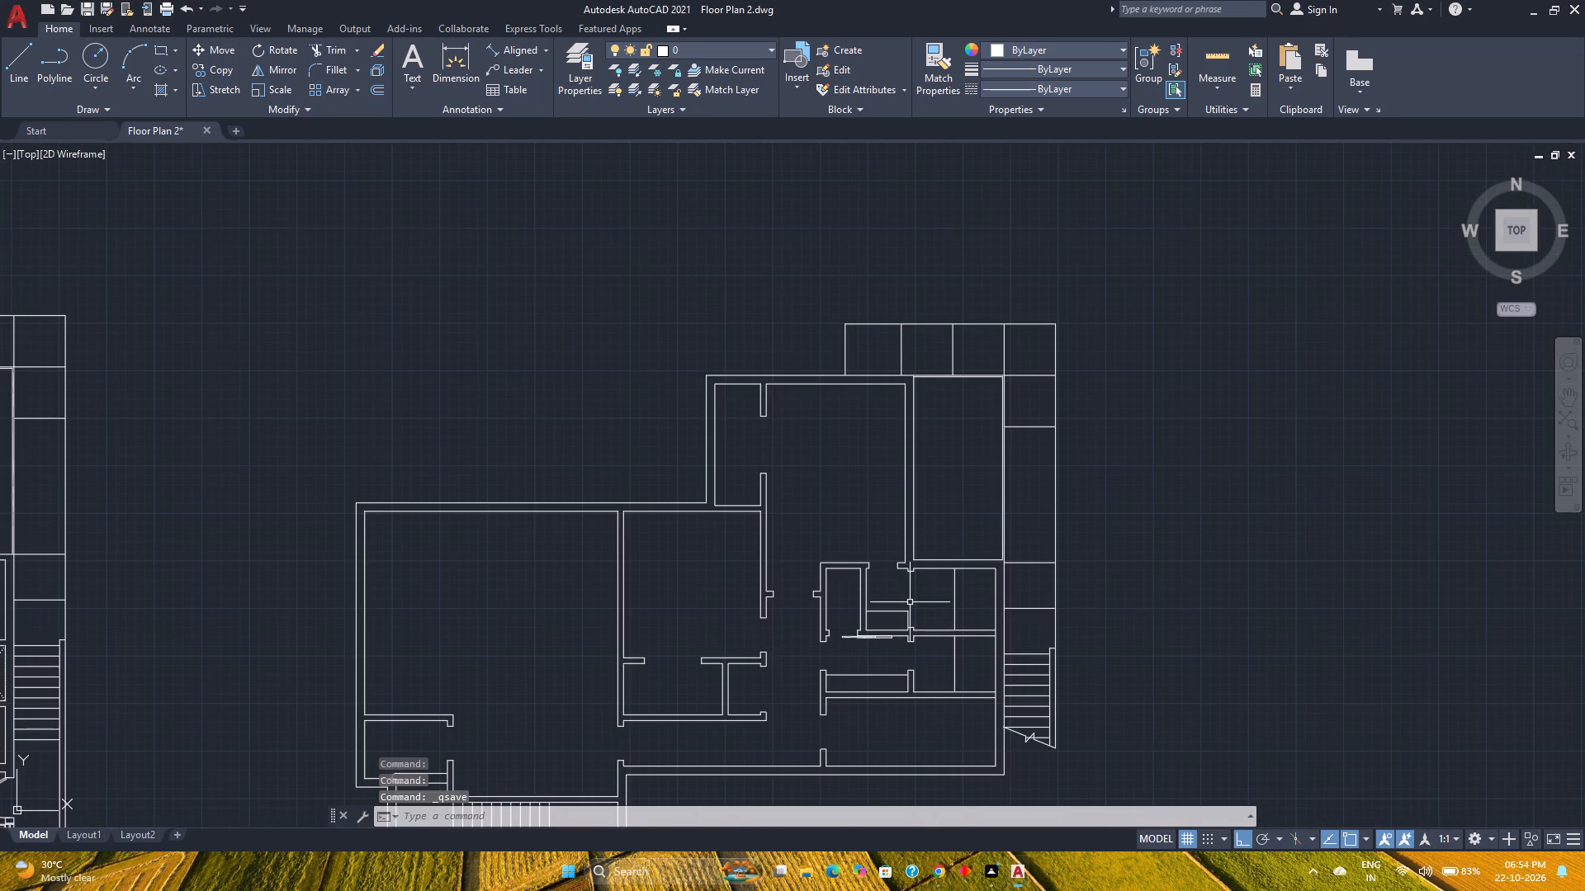
{"action": "middle_click_drag", "start_coordinate": [886, 663], "coordinate": [920, 628]}
{"action": "middle_click", "coordinate": [920, 628]}
{"action": "scroll", "coordinate": [972, 593], "scroll_direction": "up", "scroll_amount": 1}
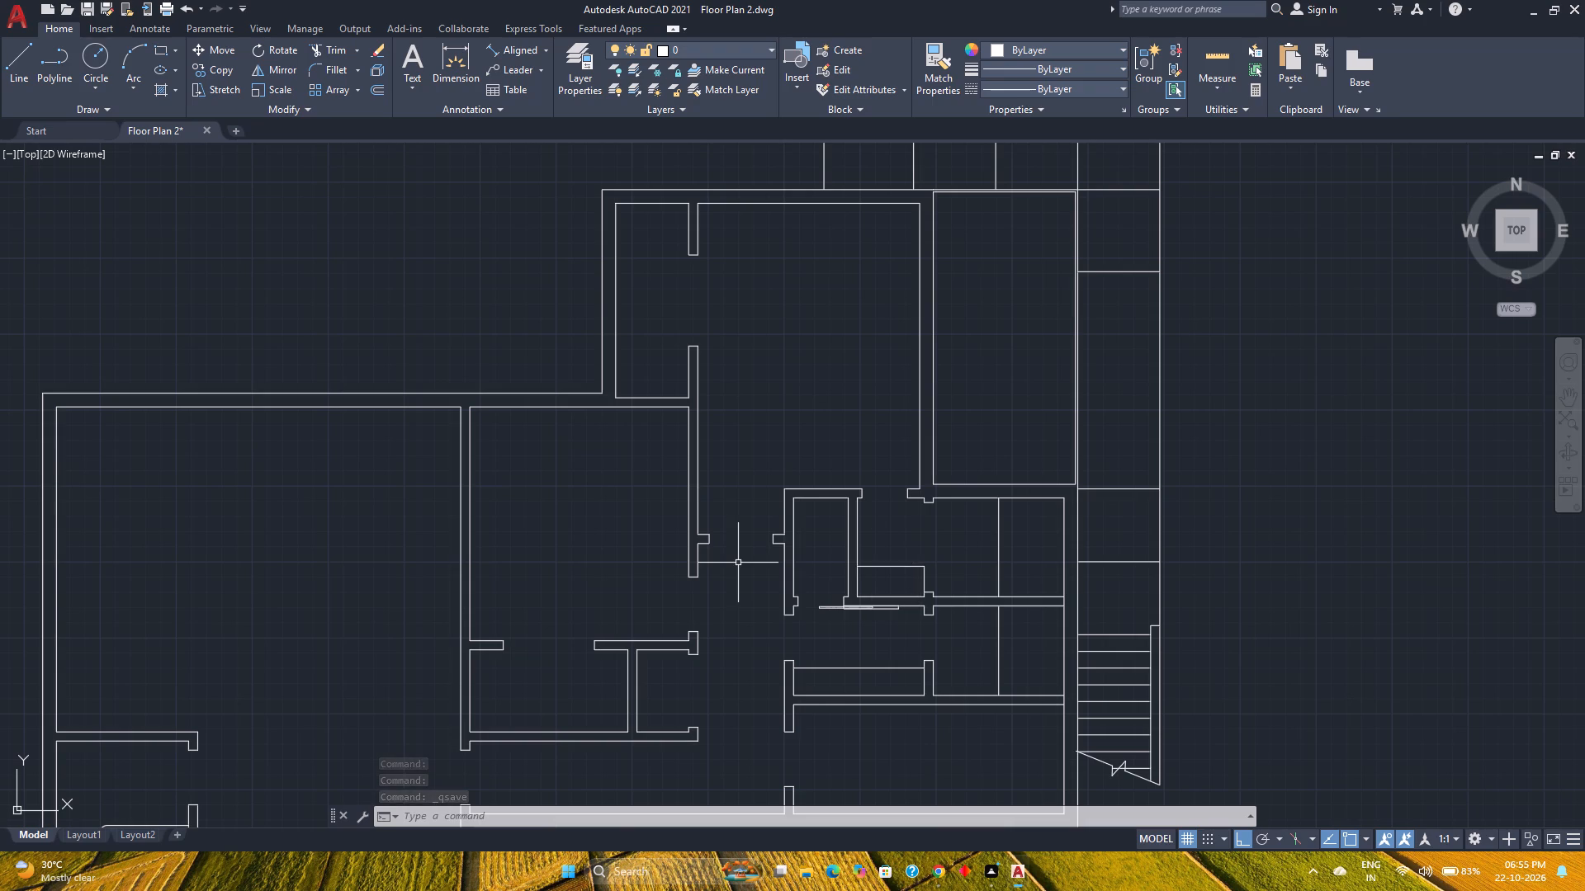
{"action": "scroll", "coordinate": [738, 562], "scroll_direction": "down", "scroll_amount": 1}
{"action": "middle_click_drag", "start_coordinate": [738, 562], "coordinate": [854, 510]}
{"action": "middle_click", "coordinate": [854, 510]}
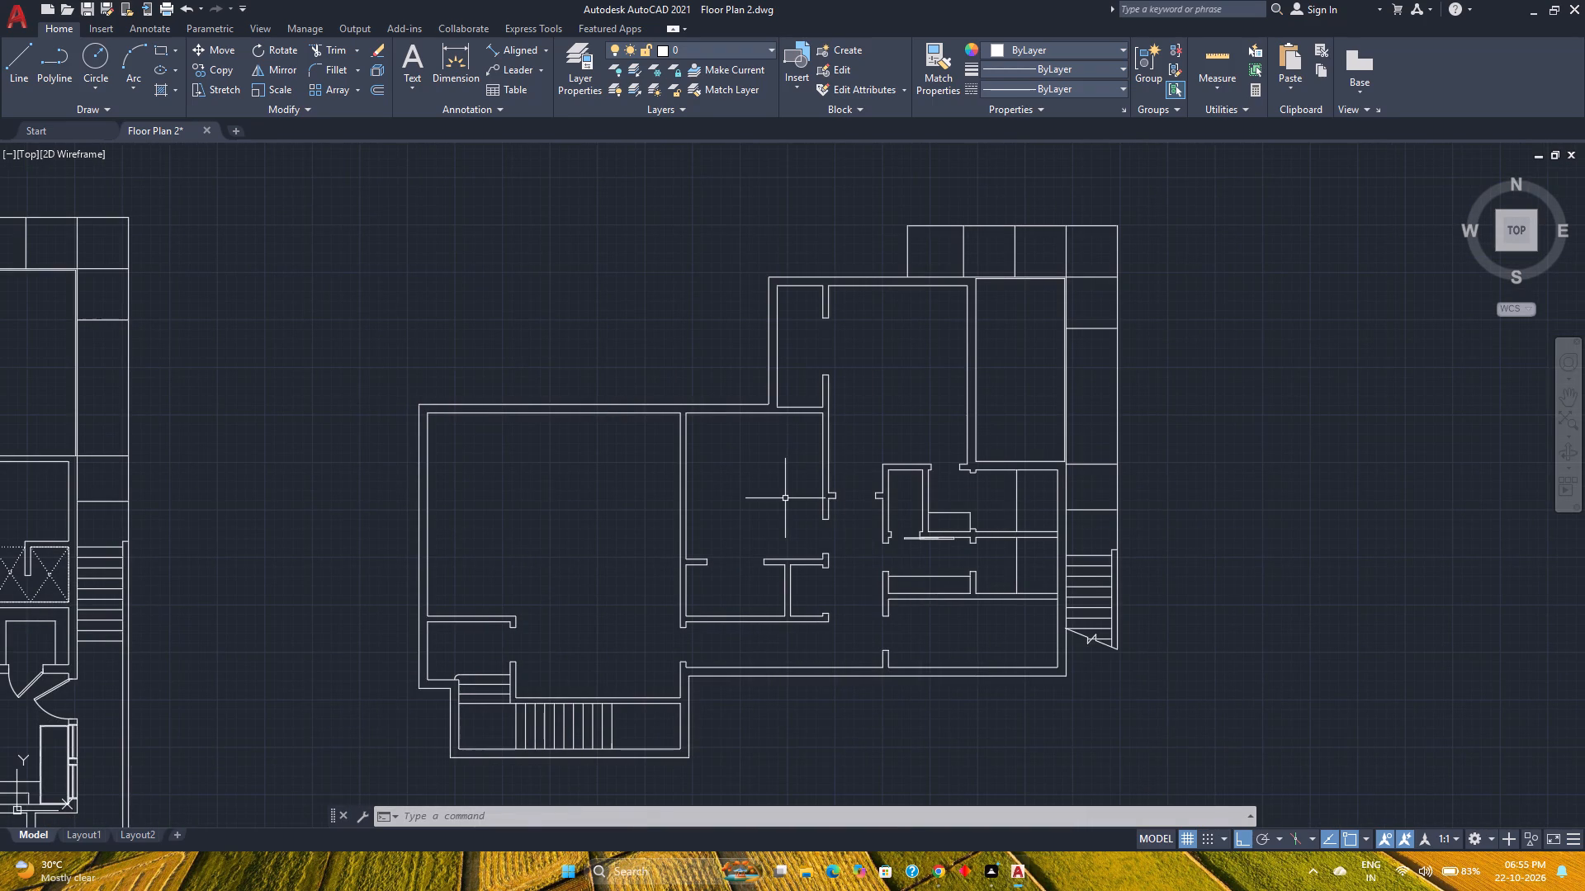
{"action": "middle_click_drag", "start_coordinate": [785, 498], "coordinate": [795, 521]}
{"action": "middle_click", "coordinate": [795, 521]}
{"action": "scroll", "coordinate": [790, 528], "scroll_direction": "down", "scroll_amount": 1}
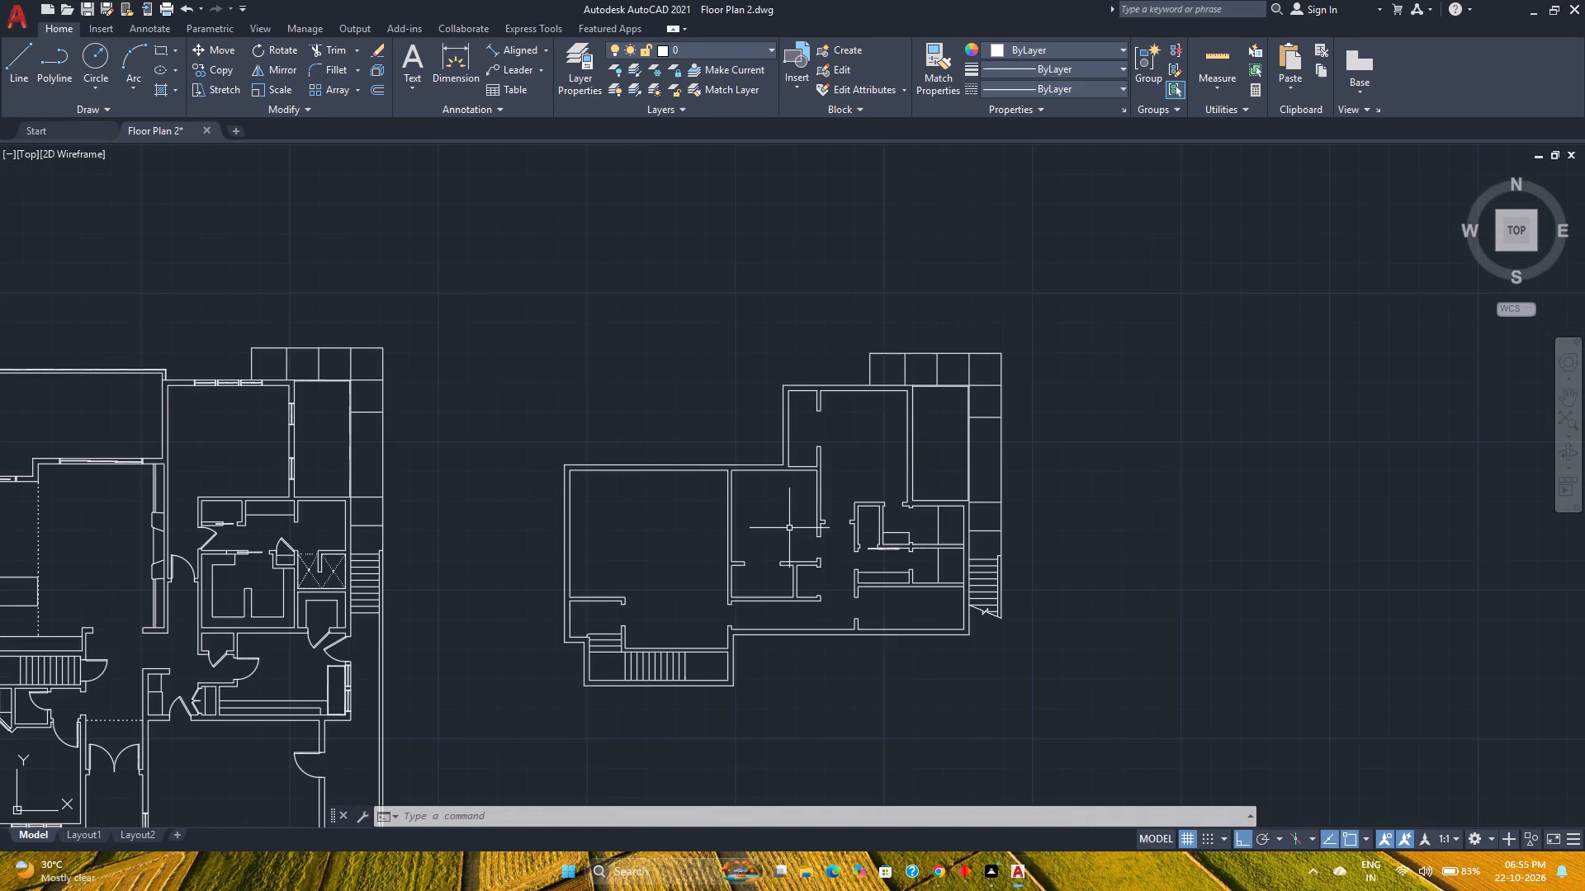
Join the south, west and north inner wall lines of the narrow closet beside the north room into one polyline.
{"action": "scroll", "coordinate": [778, 511], "scroll_direction": "up", "scroll_amount": 2}
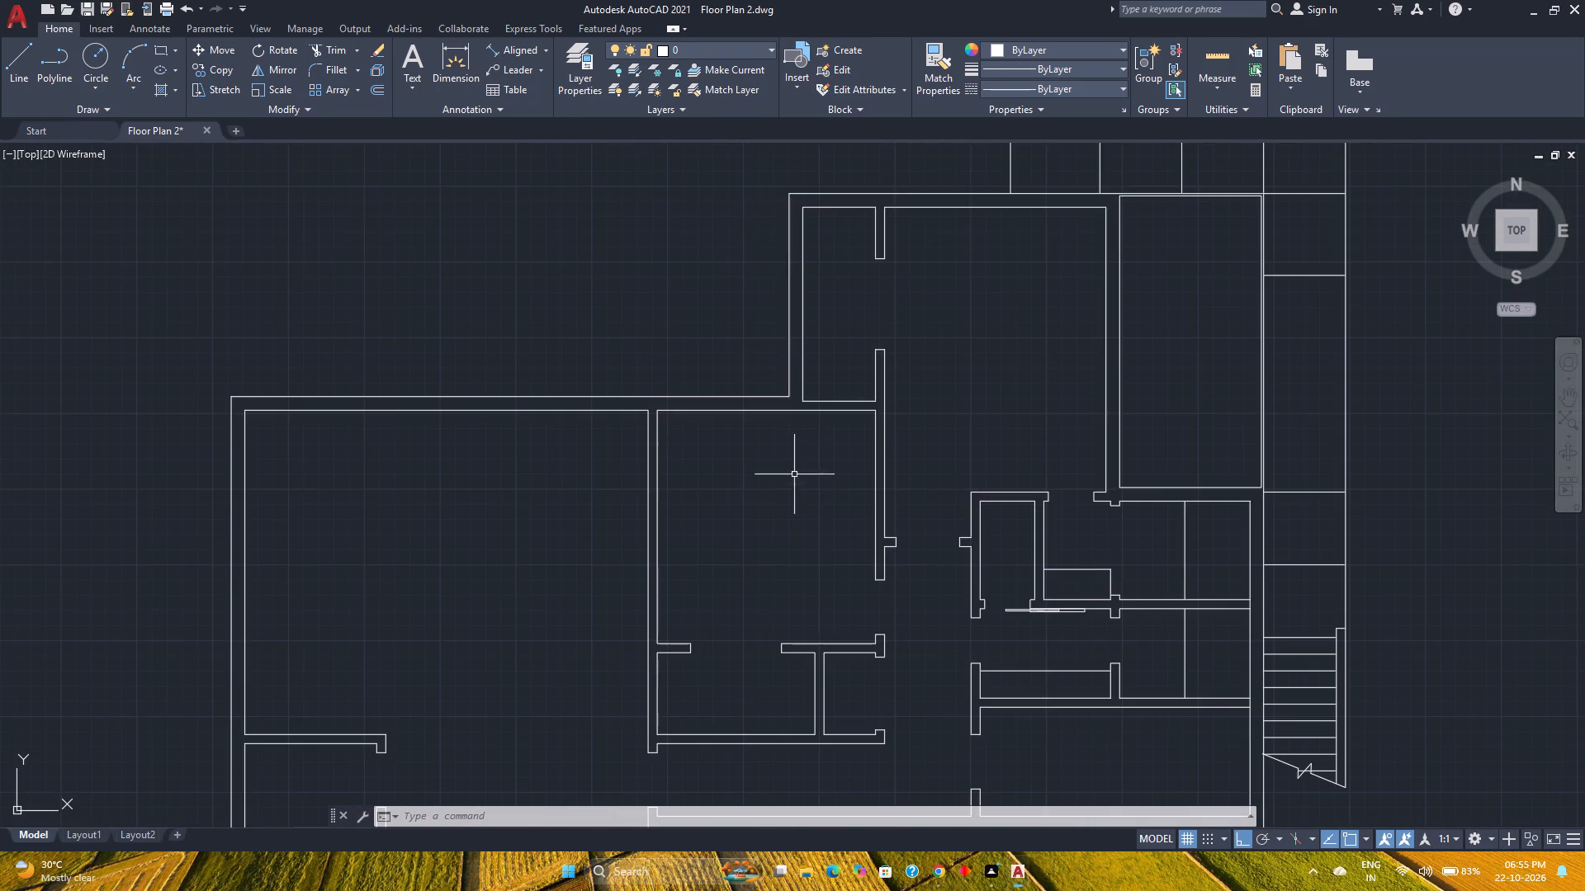
{"action": "middle_click_drag", "start_coordinate": [821, 433], "coordinate": [842, 610]}
{"action": "middle_click", "coordinate": [842, 610]}
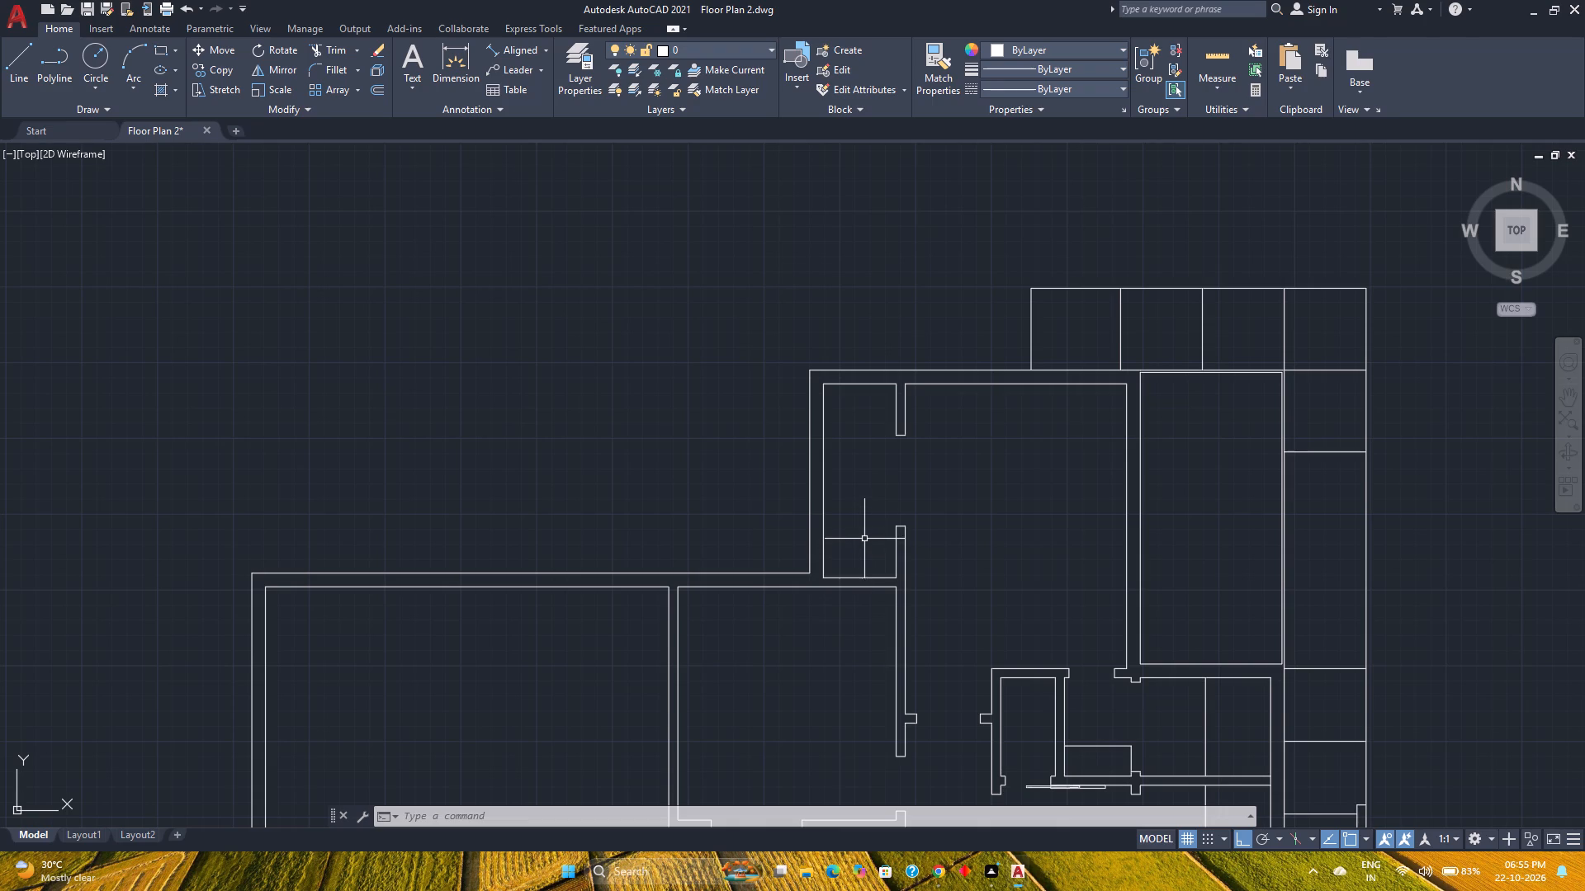
{"action": "left_click", "coordinate": [860, 578]}
{"action": "left_click", "coordinate": [829, 528]}
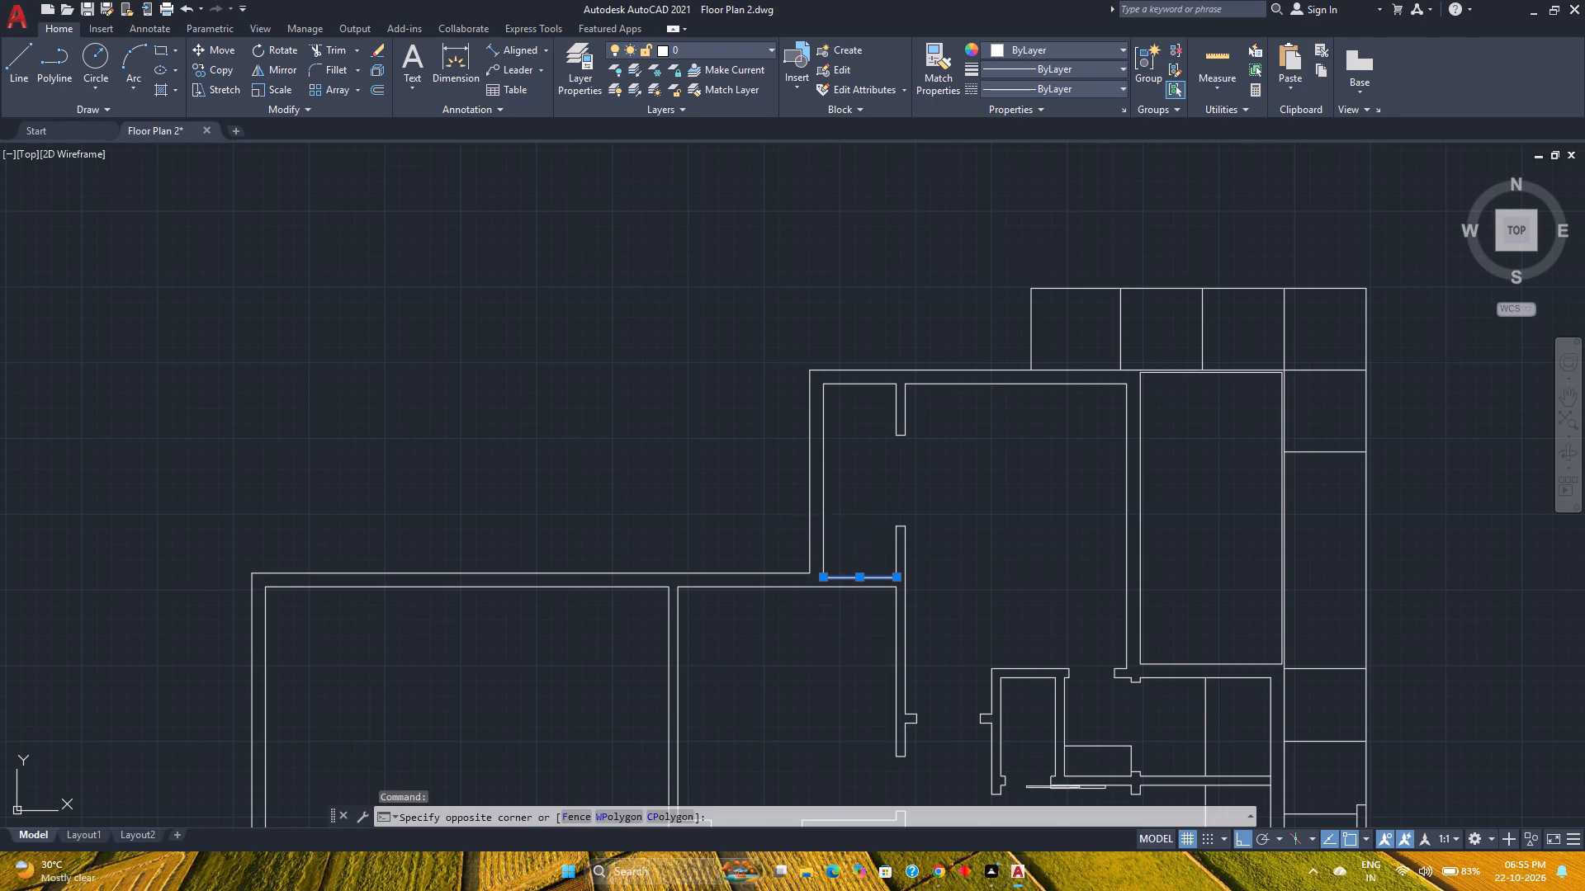
{"action": "left_click", "coordinate": [816, 518]}
{"action": "left_click", "coordinate": [849, 385]}
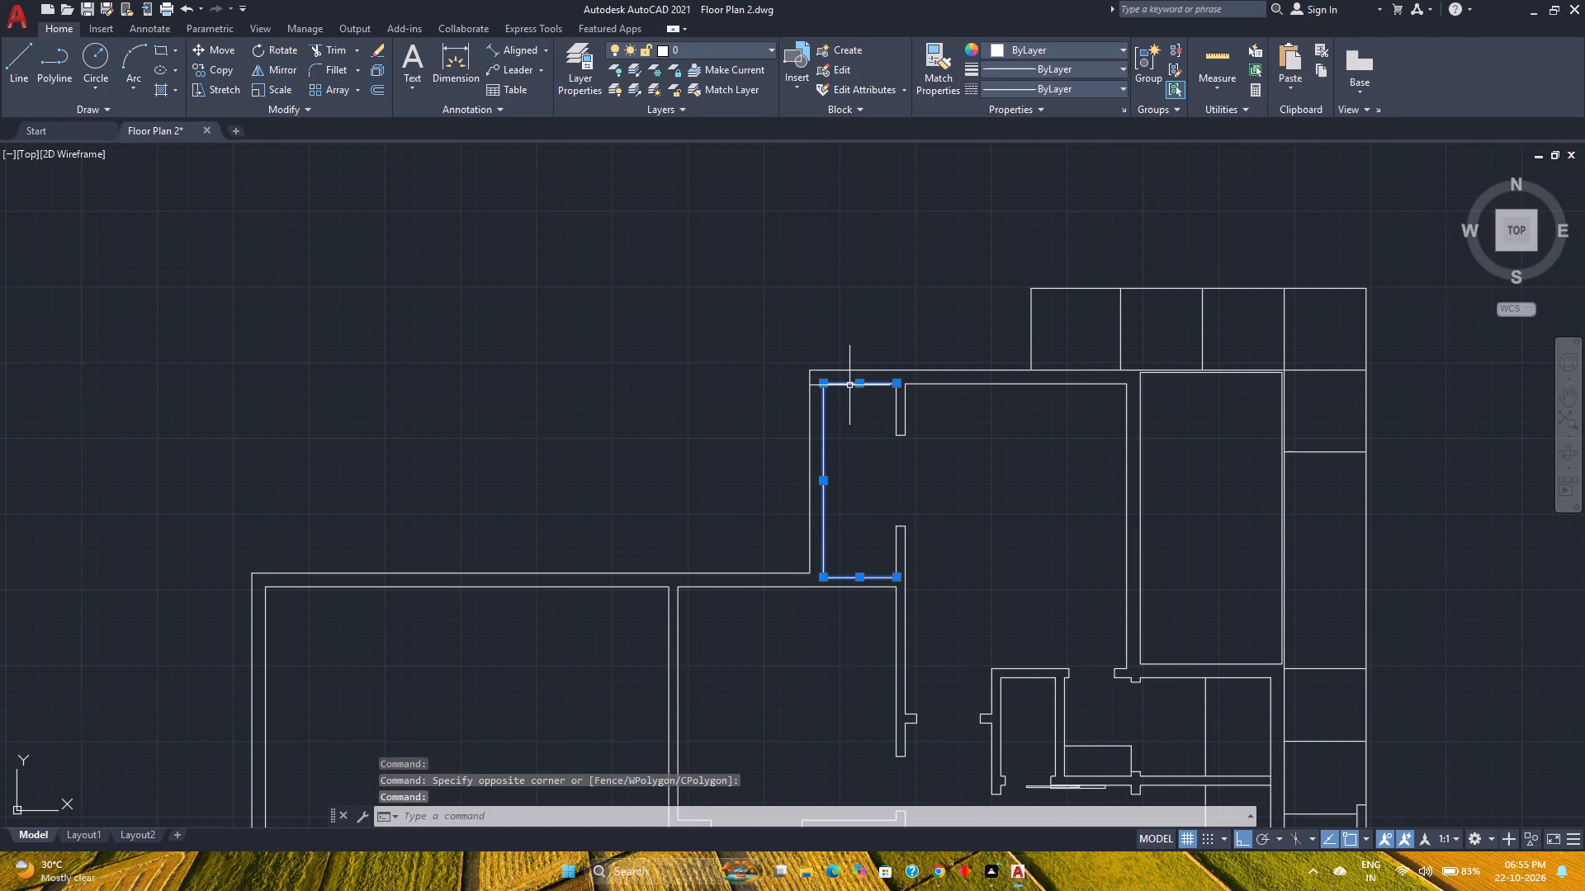
{"action": "key", "text": "j"}
{"action": "key", "text": "Return"}
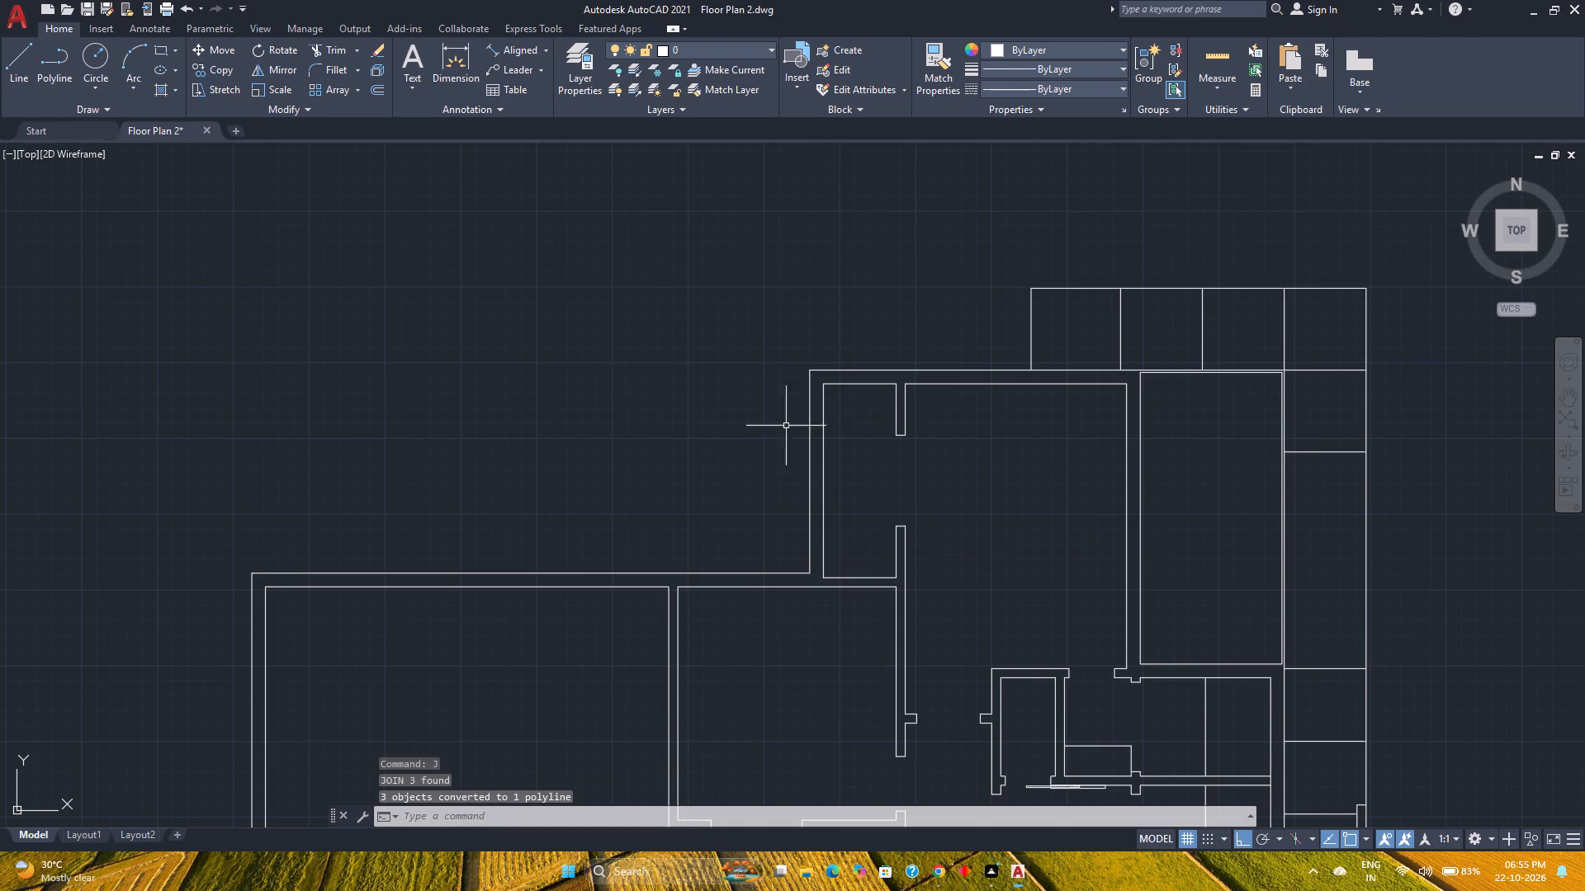
Offset the closet's joined inner wall polyline 1'6" inward.
{"action": "left_click", "coordinate": [375, 92]}
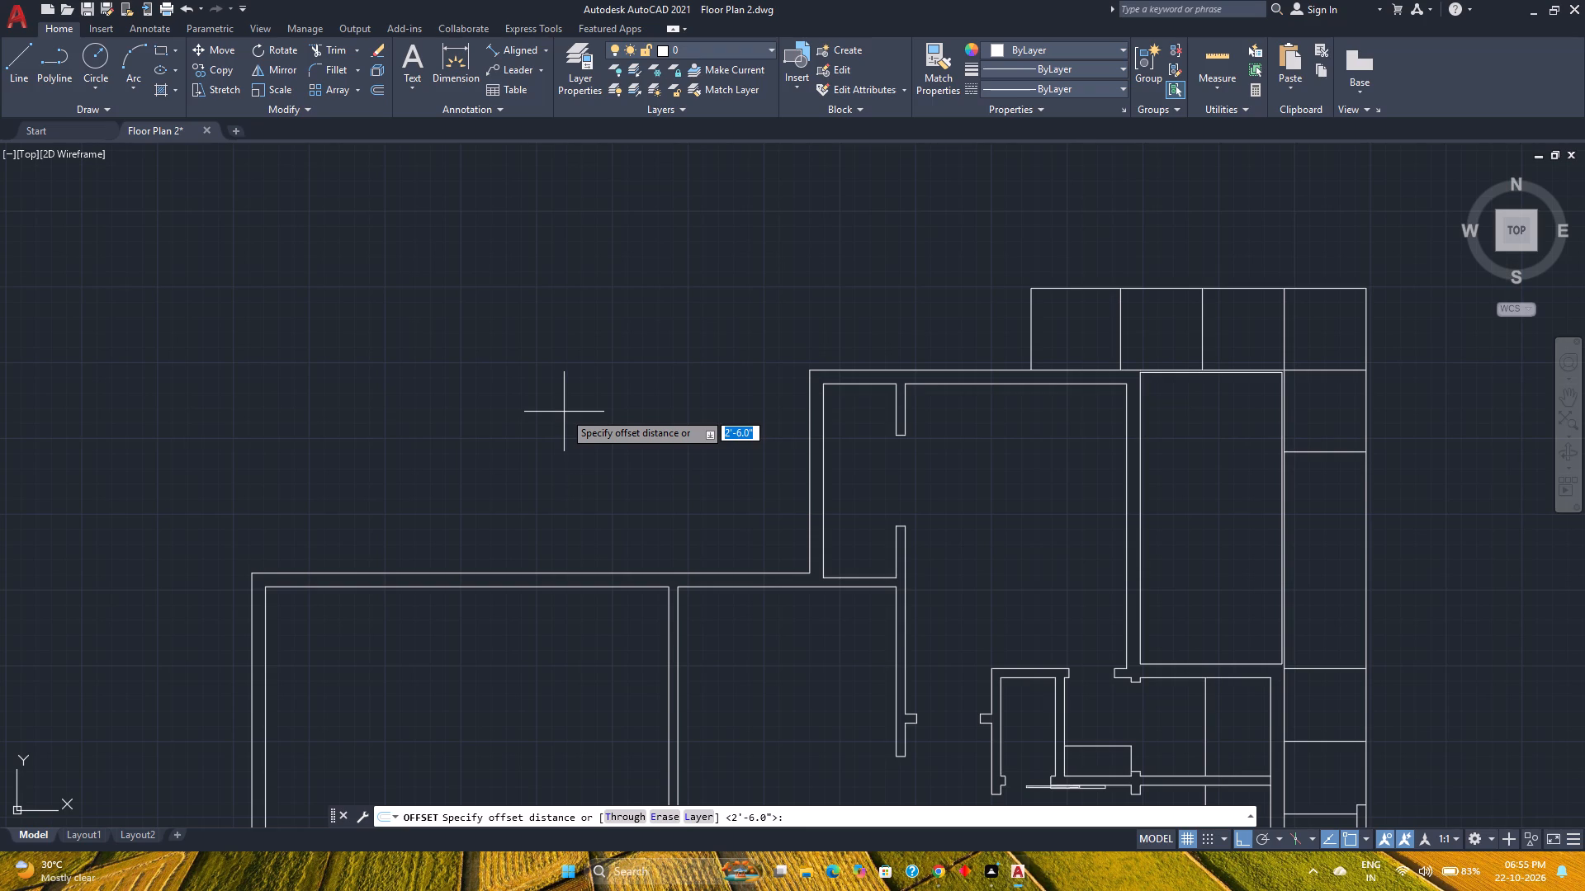
{"action": "key", "text": "1"}
{"action": "type", "text": "'6\""}
{"action": "key", "text": "Return"}
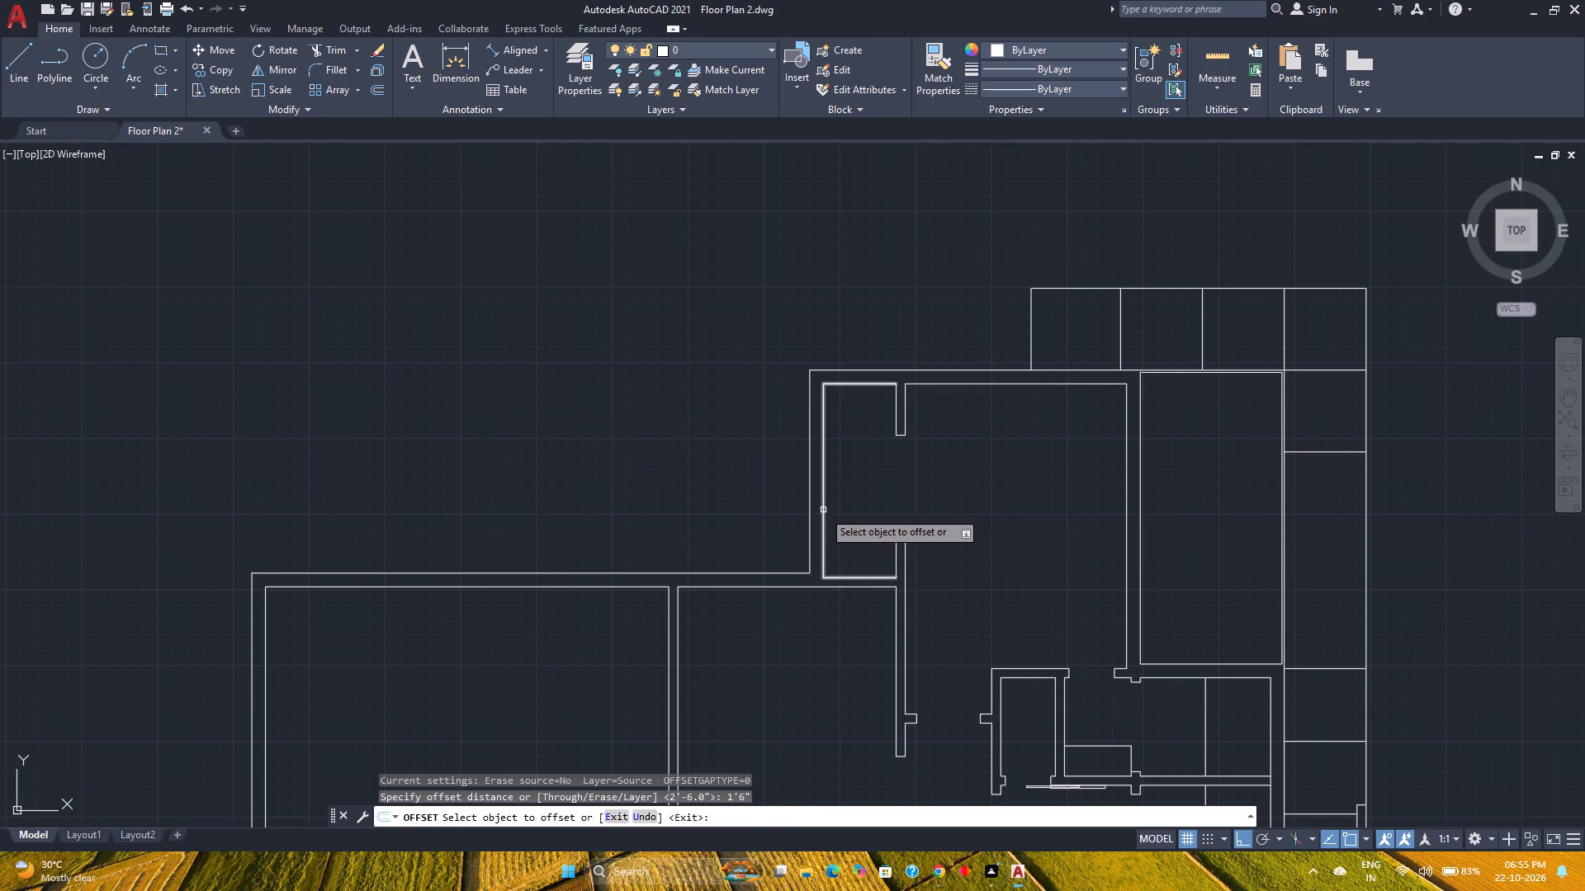
{"action": "left_click", "coordinate": [822, 511]}
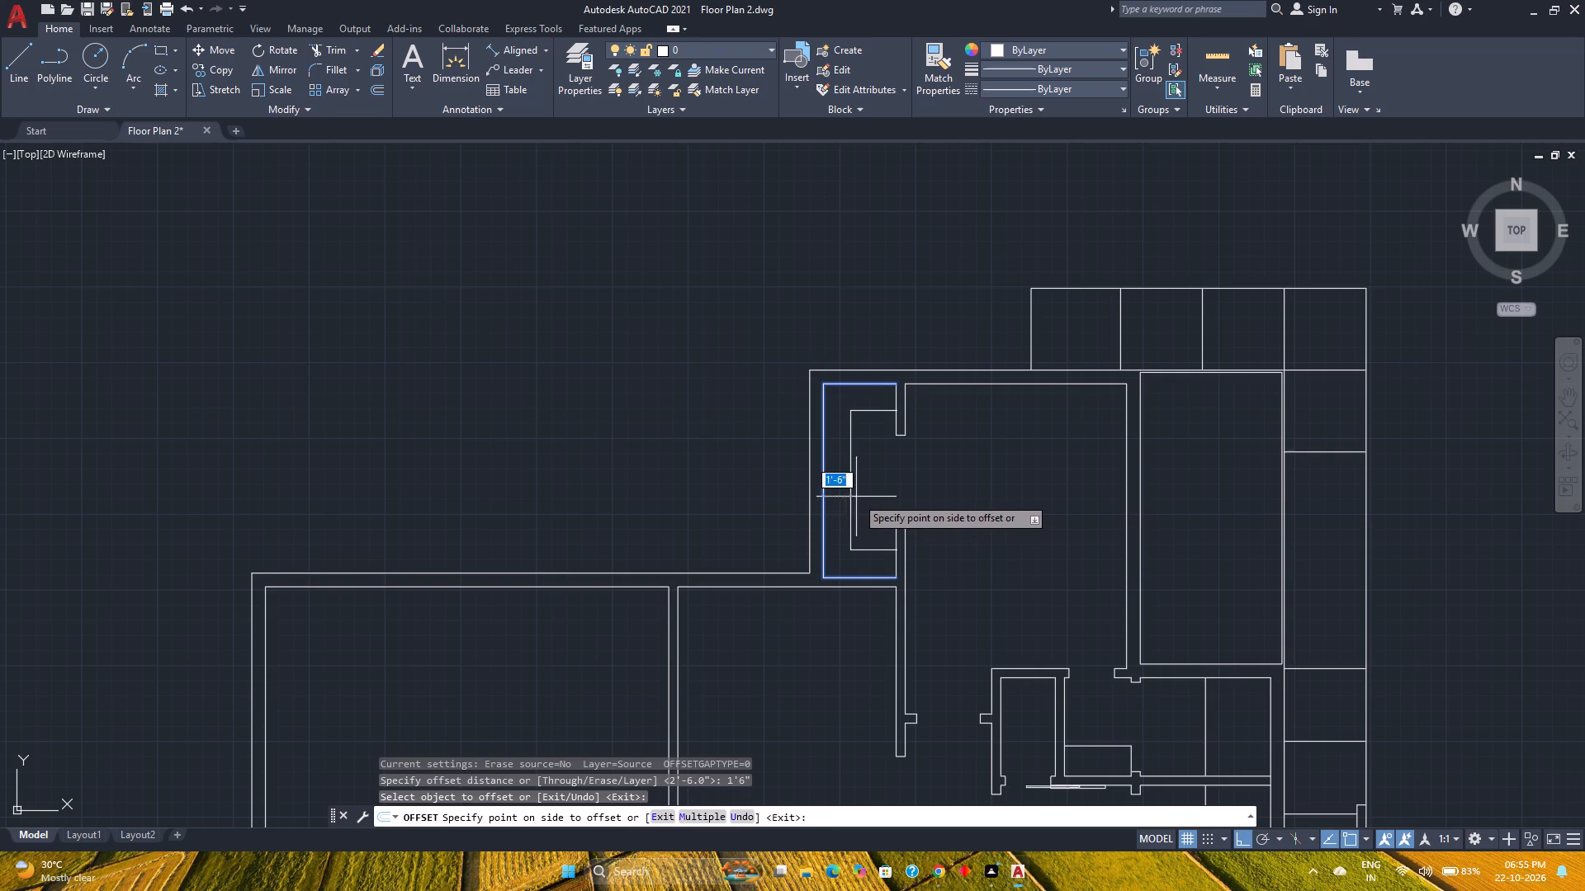
{"action": "left_click", "coordinate": [888, 484]}
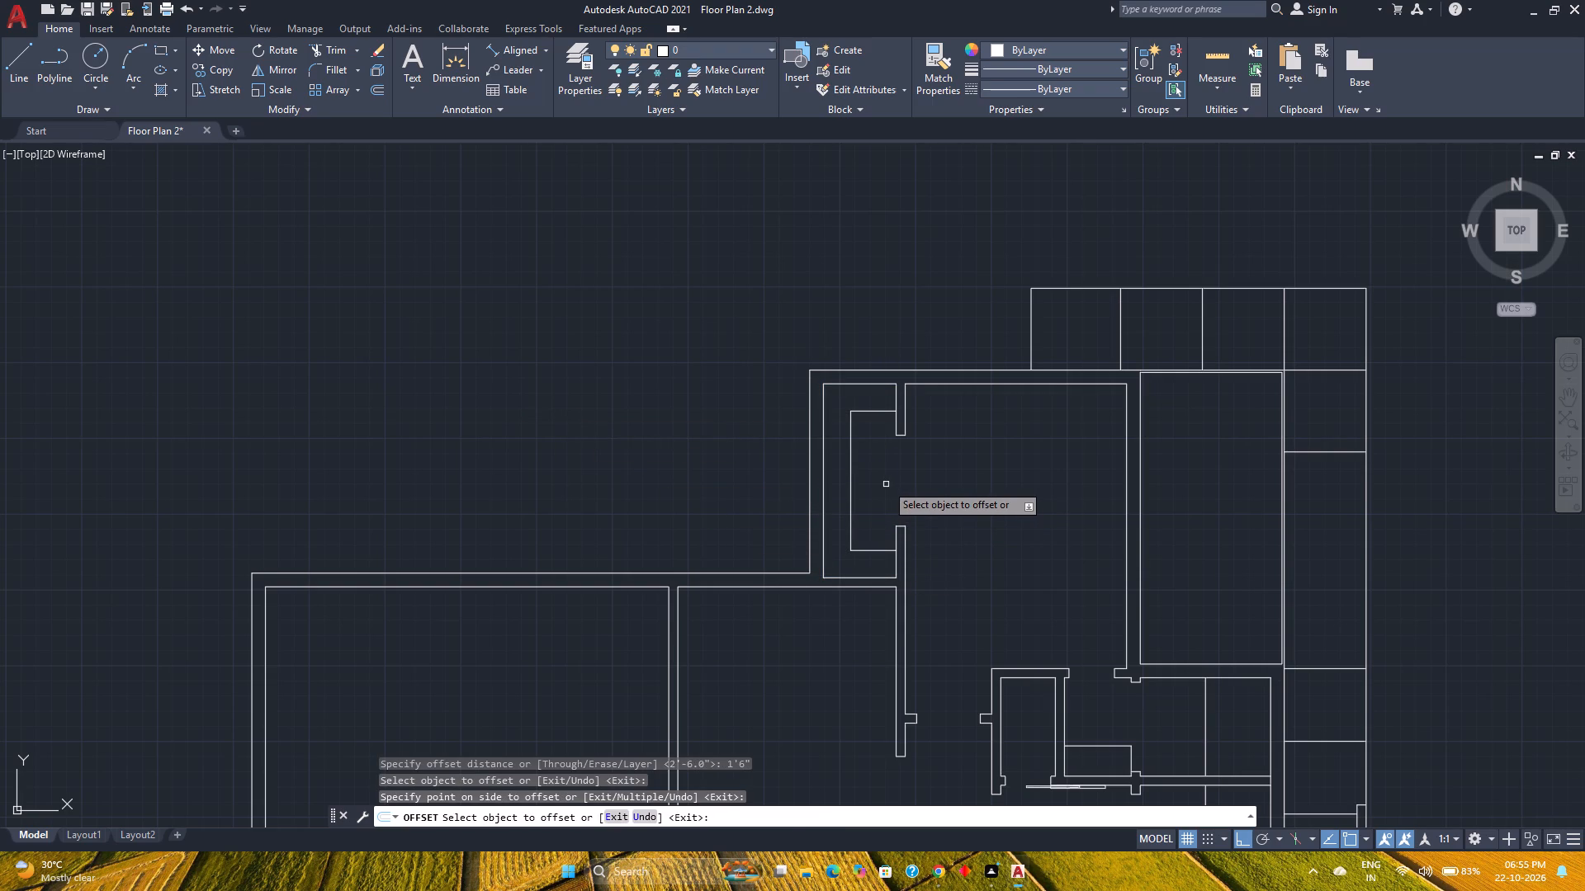
{"action": "key", "text": "Escape"}
Save the drawing.
{"action": "key", "text": "ctrl+s"}
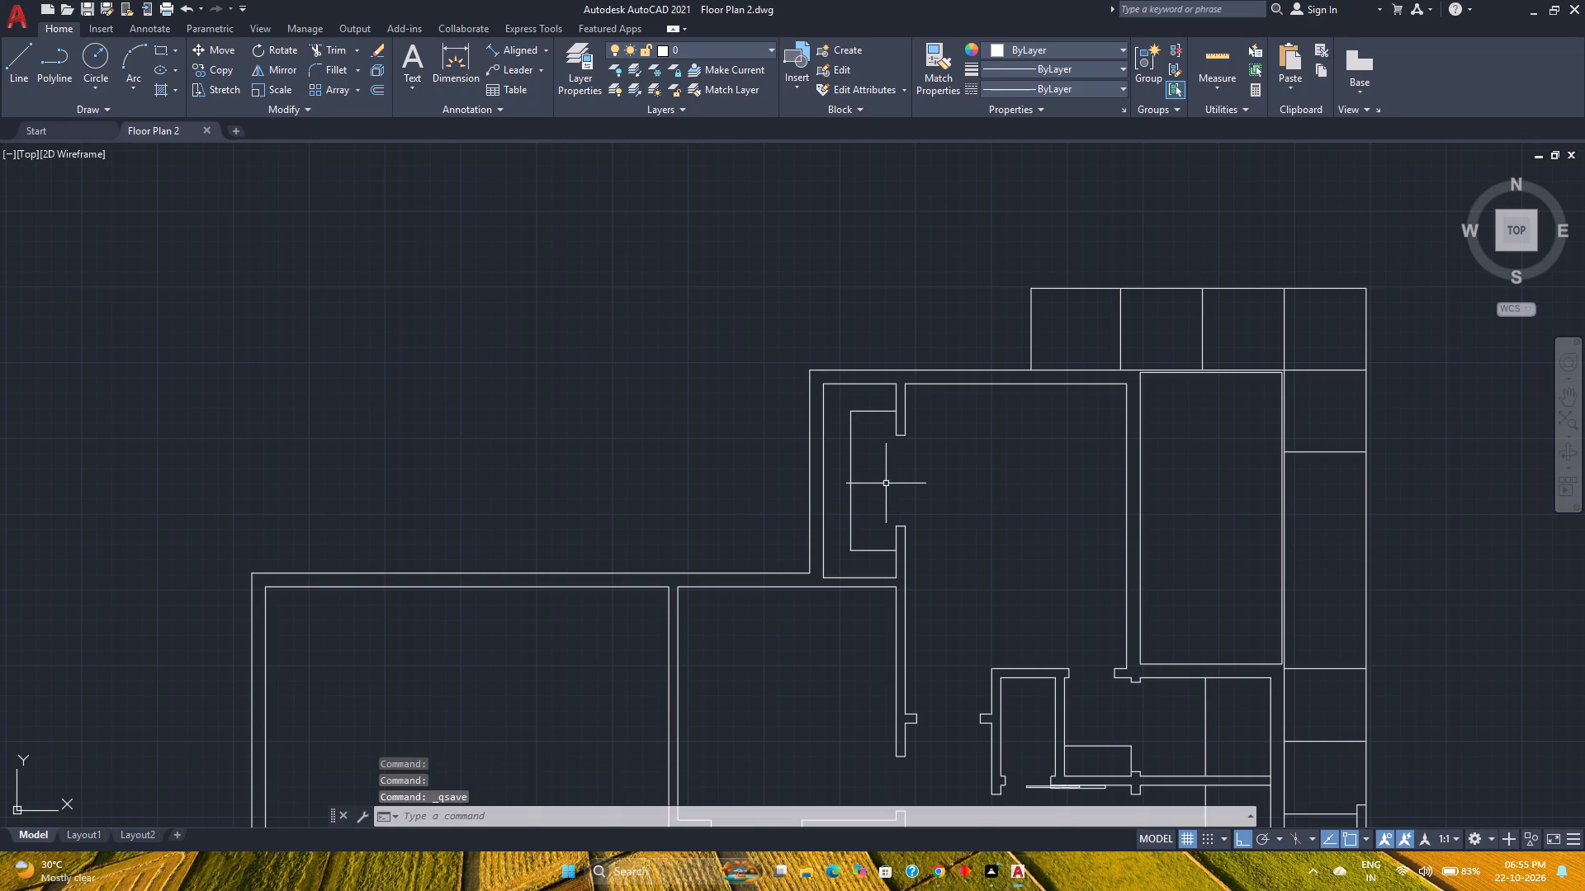
Offset the south, east and west inner wall lines of the closet below the middle room 1'6" inward.
{"action": "scroll", "coordinate": [880, 479], "scroll_direction": "down", "scroll_amount": 2}
{"action": "middle_click_drag", "start_coordinate": [840, 598], "coordinate": [842, 552]}
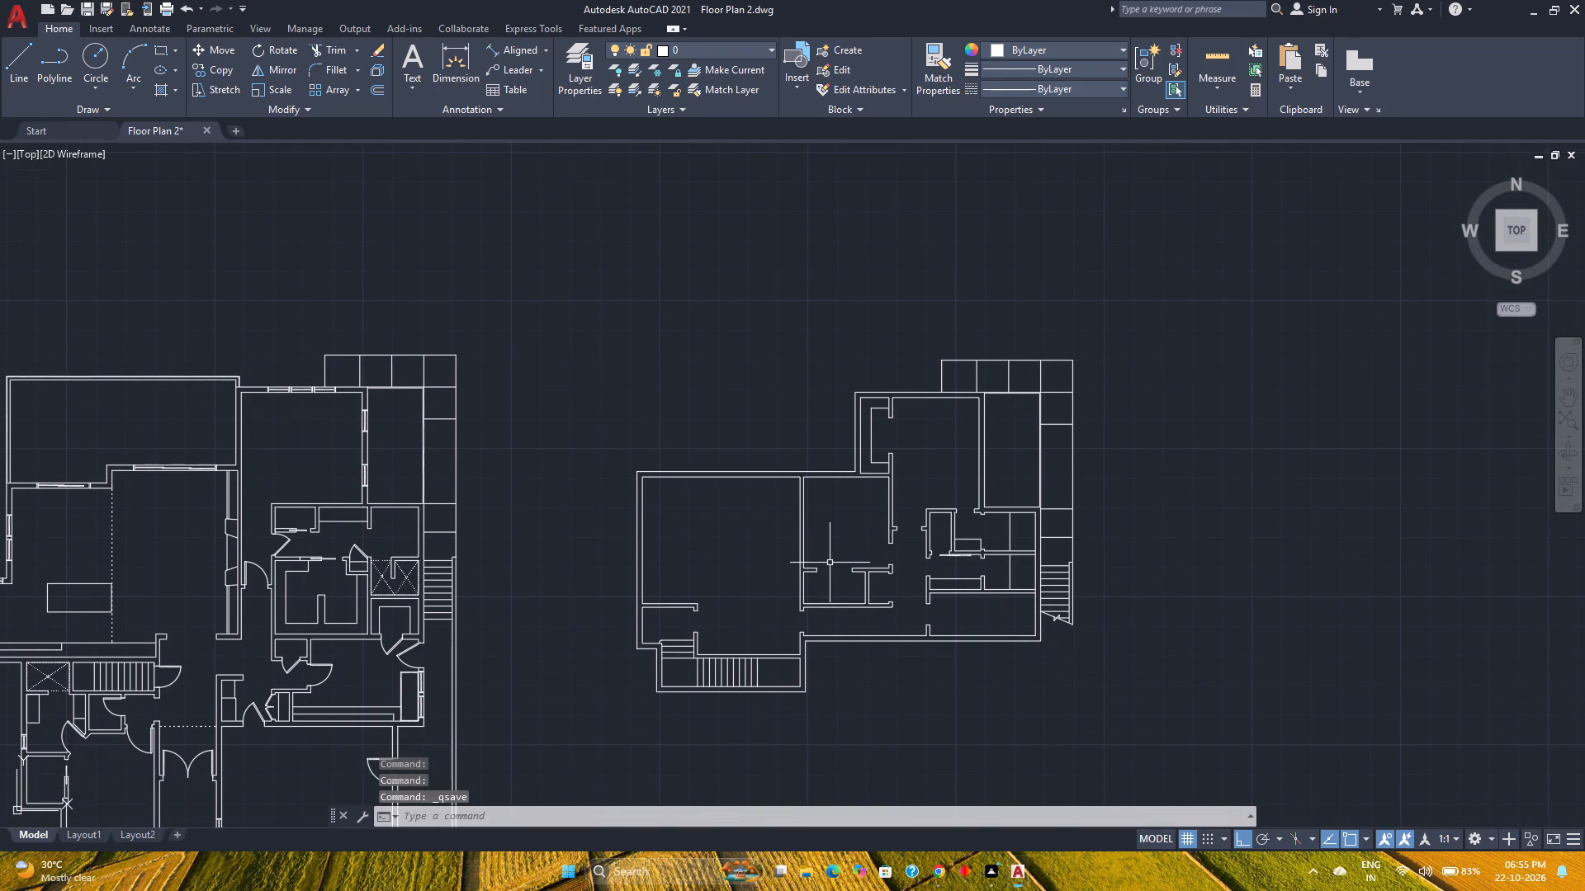
{"action": "scroll", "coordinate": [836, 613], "scroll_direction": "up", "scroll_amount": 2}
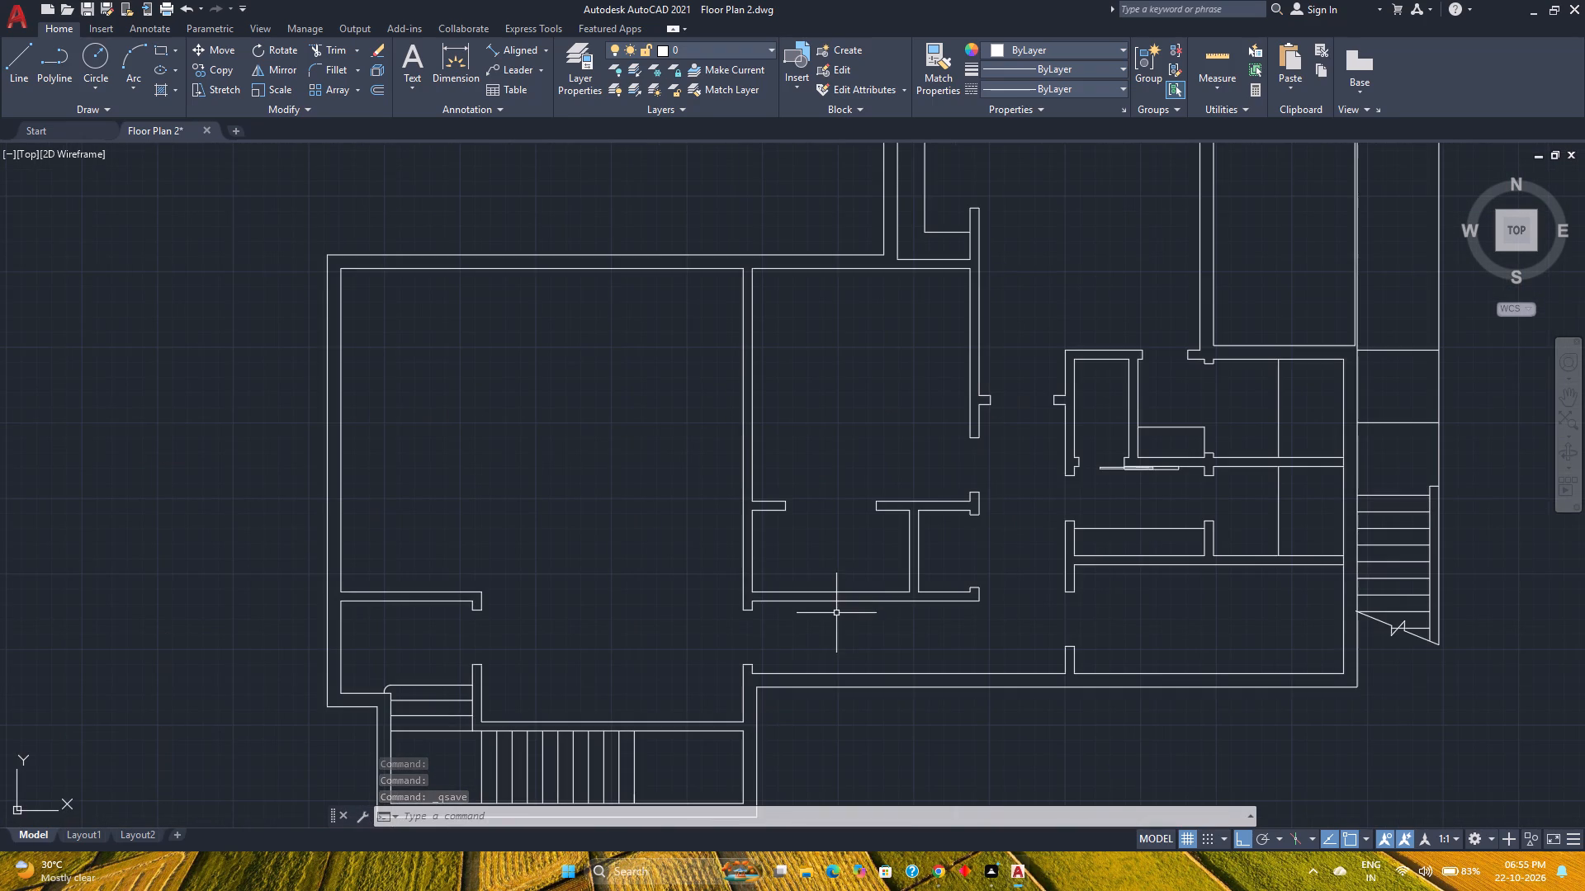
{"action": "left_click", "coordinate": [376, 91]}
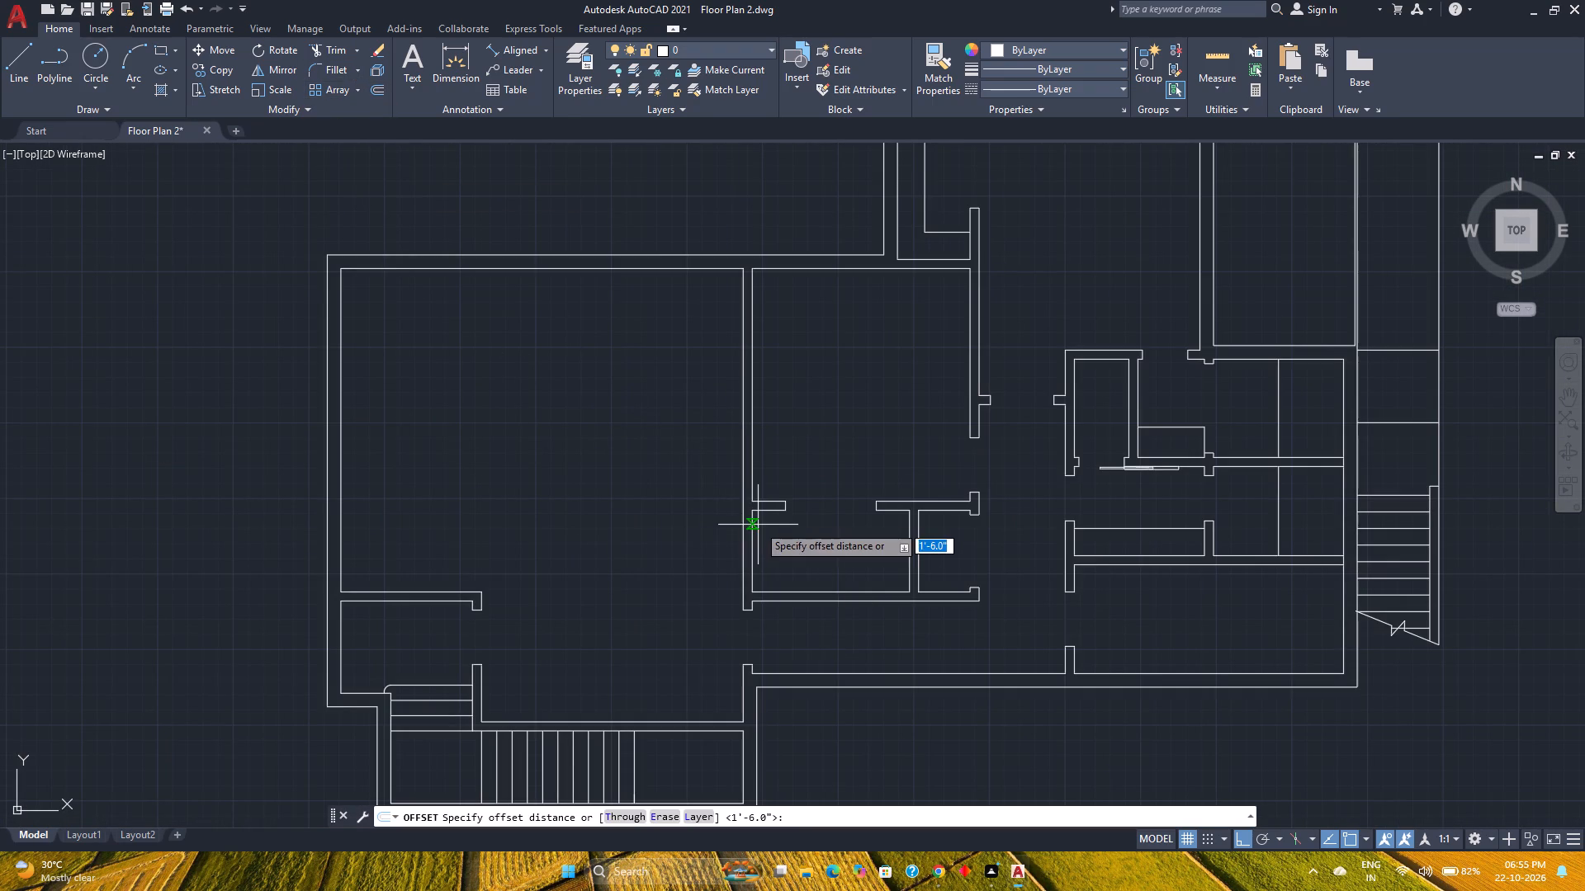
{"action": "key", "text": "Return"}
{"action": "left_click", "coordinate": [826, 591]}
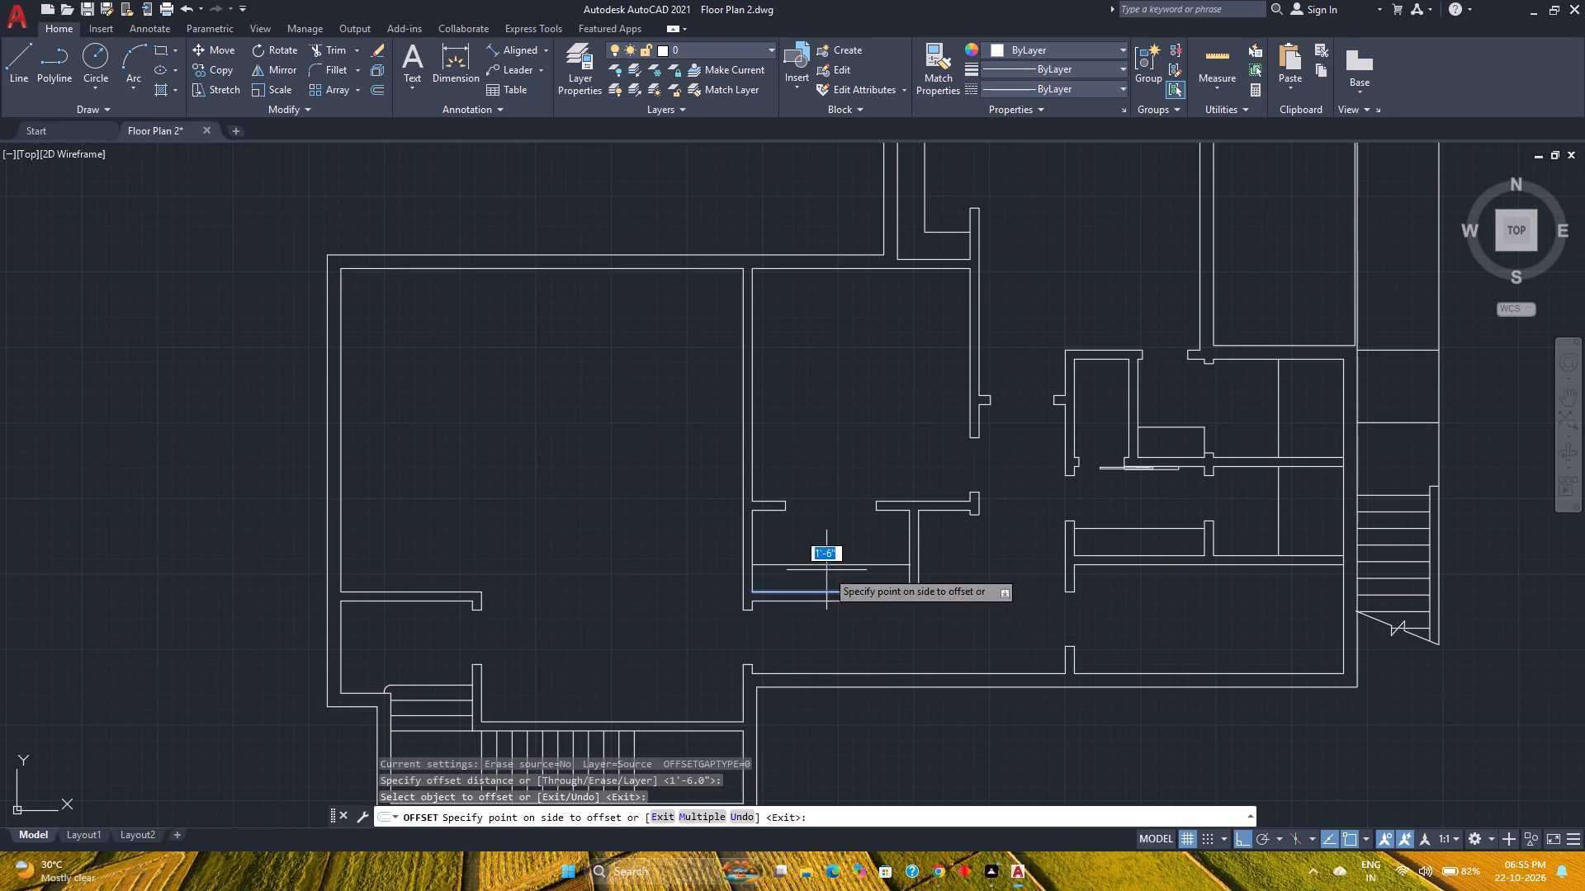
{"action": "left_click", "coordinate": [826, 569]}
{"action": "left_click", "coordinate": [910, 549]}
{"action": "left_click", "coordinate": [880, 549]}
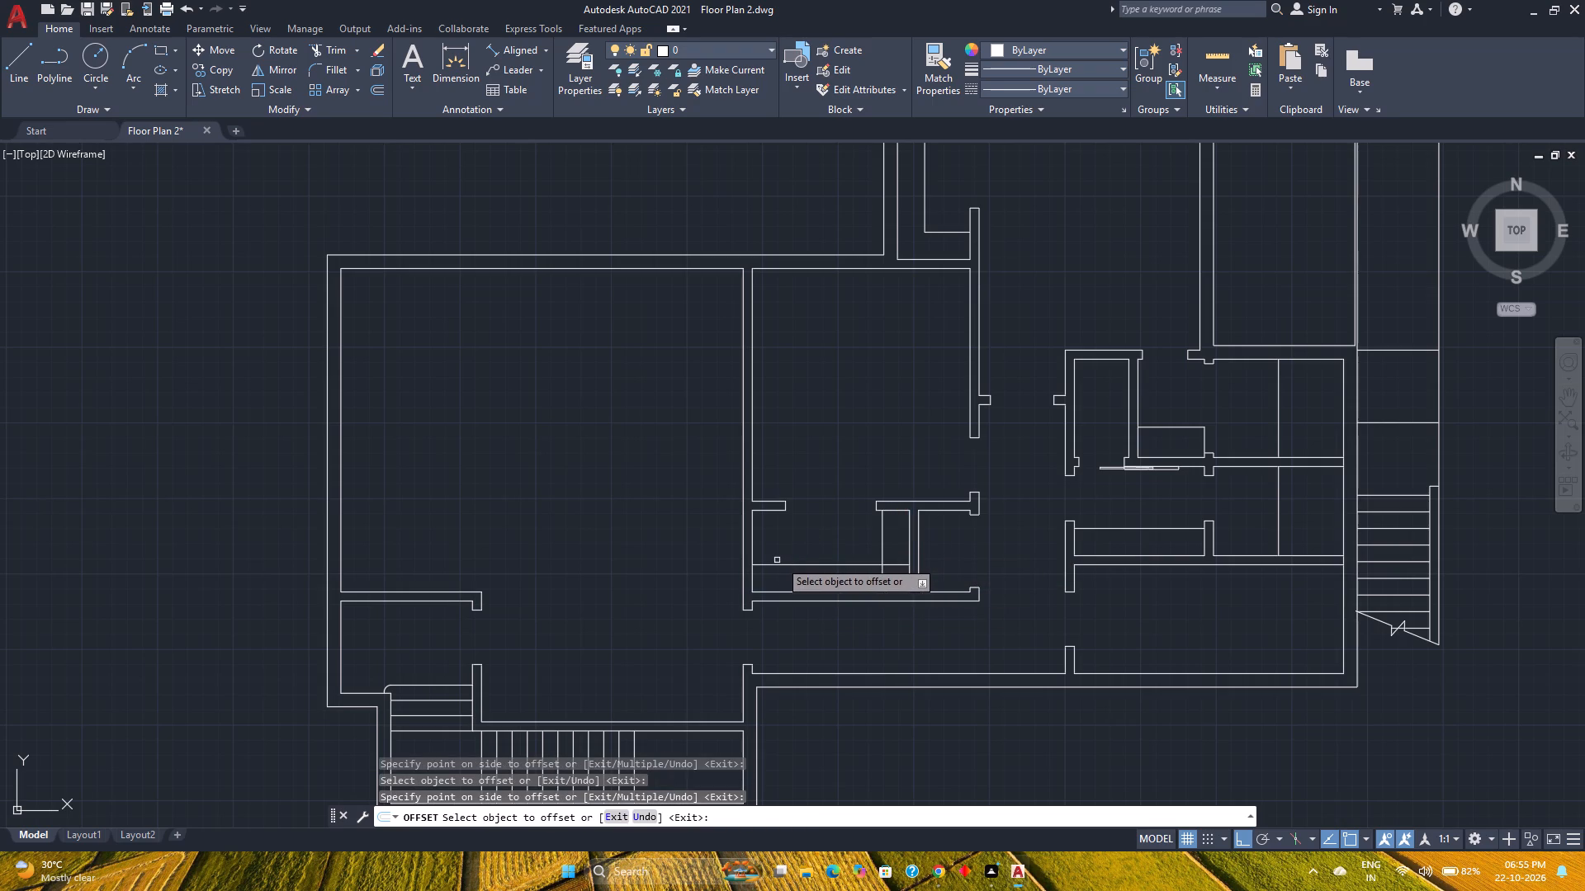
{"action": "left_click", "coordinate": [755, 551]}
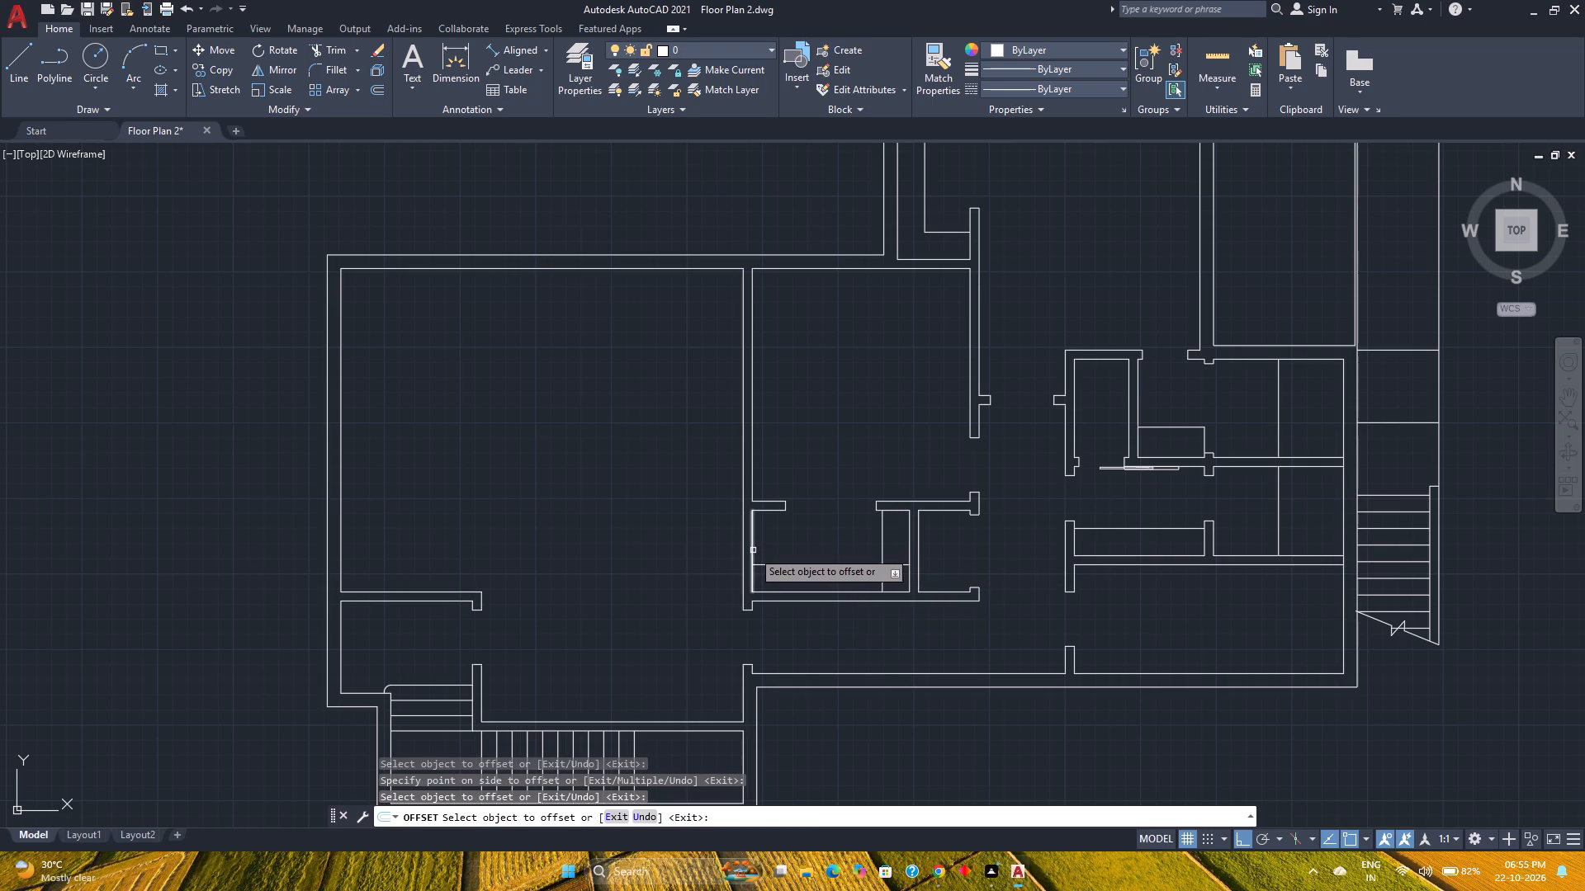
{"action": "left_click", "coordinate": [751, 550]}
{"action": "left_click", "coordinate": [792, 550]}
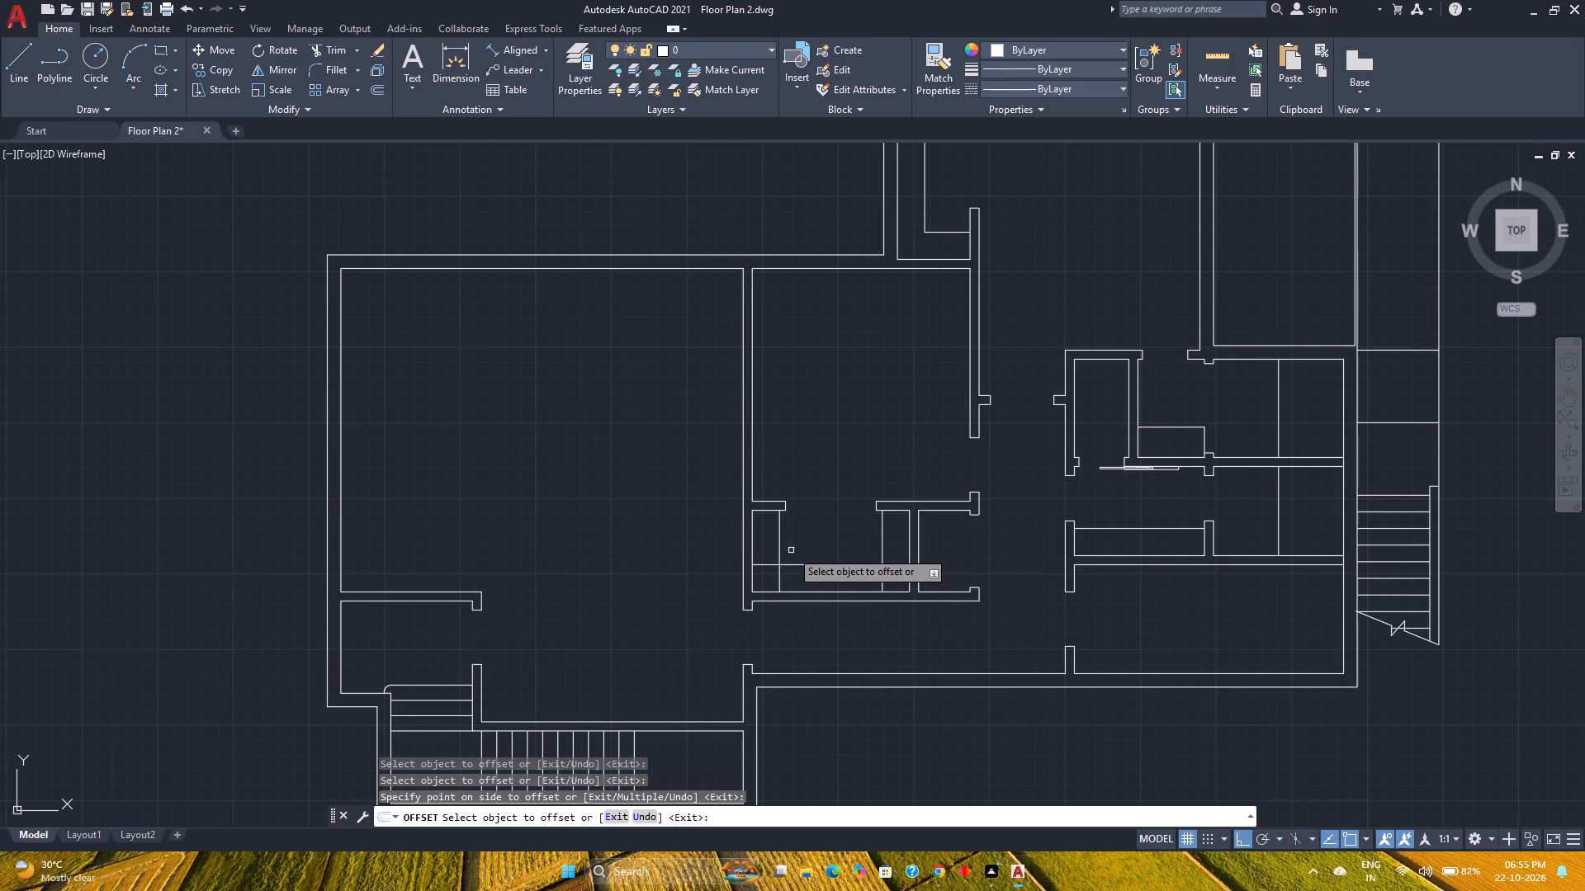
{"action": "key", "text": "Escape"}
Save the drawing.
{"action": "scroll", "coordinate": [790, 550], "scroll_direction": "down", "scroll_amount": 1}
{"action": "scroll", "coordinate": [798, 550], "scroll_direction": "up", "scroll_amount": 2}
{"action": "middle_click_drag", "start_coordinate": [798, 550], "coordinate": [771, 620]}
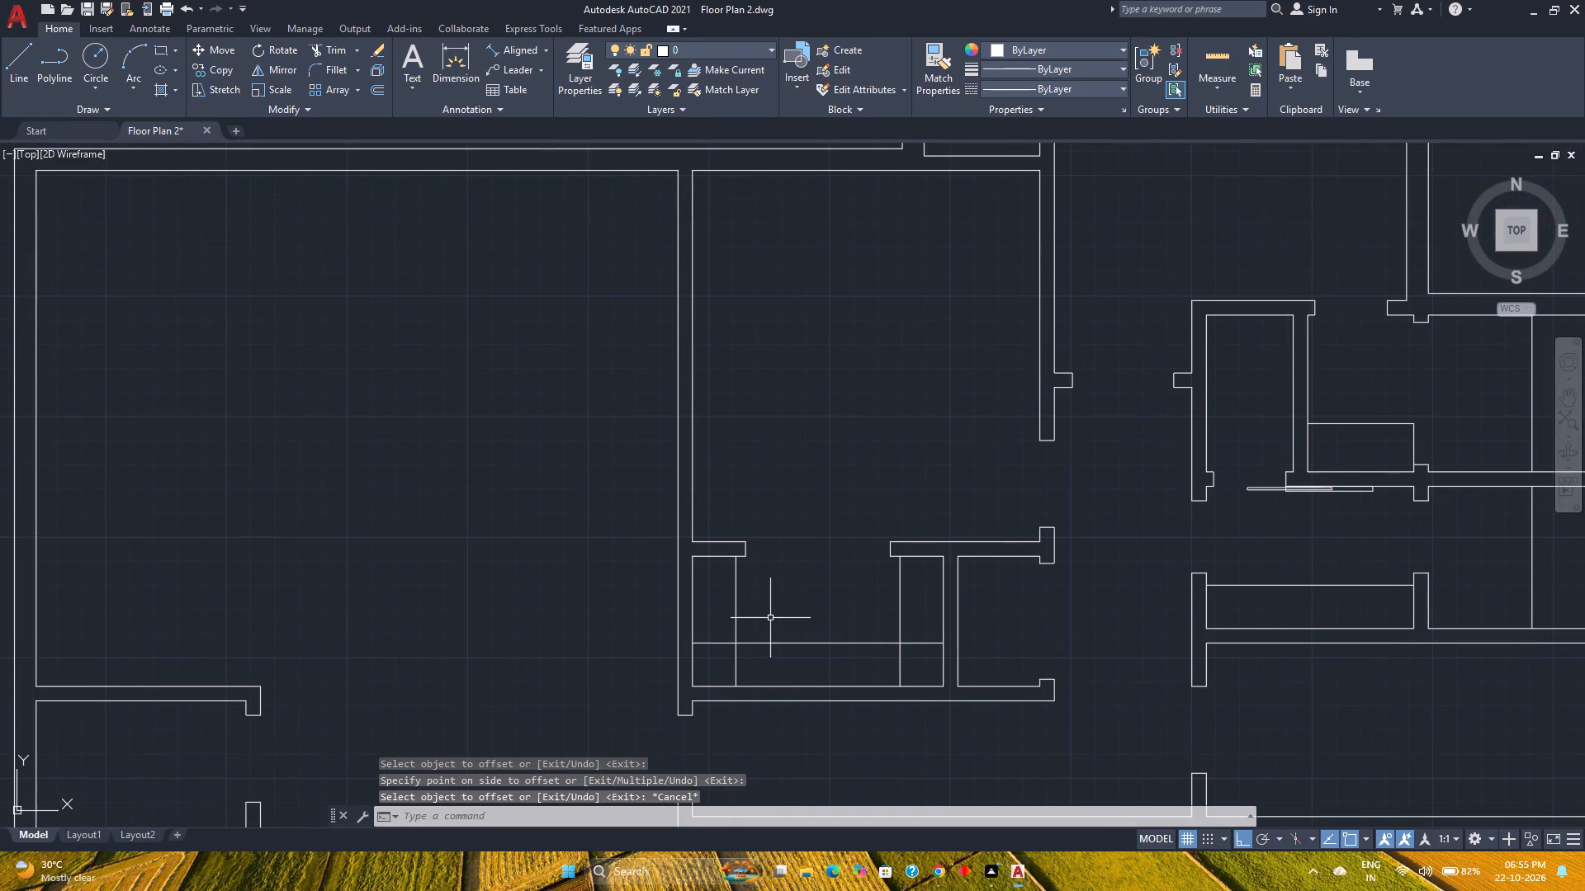
{"action": "key", "text": "ctrl+s"}
Offset the west inner wall line of the small adjoining closet to the east 1'6" inward.
{"action": "scroll", "coordinate": [774, 598], "scroll_direction": "down", "scroll_amount": 2}
{"action": "scroll", "coordinate": [889, 604], "scroll_direction": "up", "scroll_amount": 1}
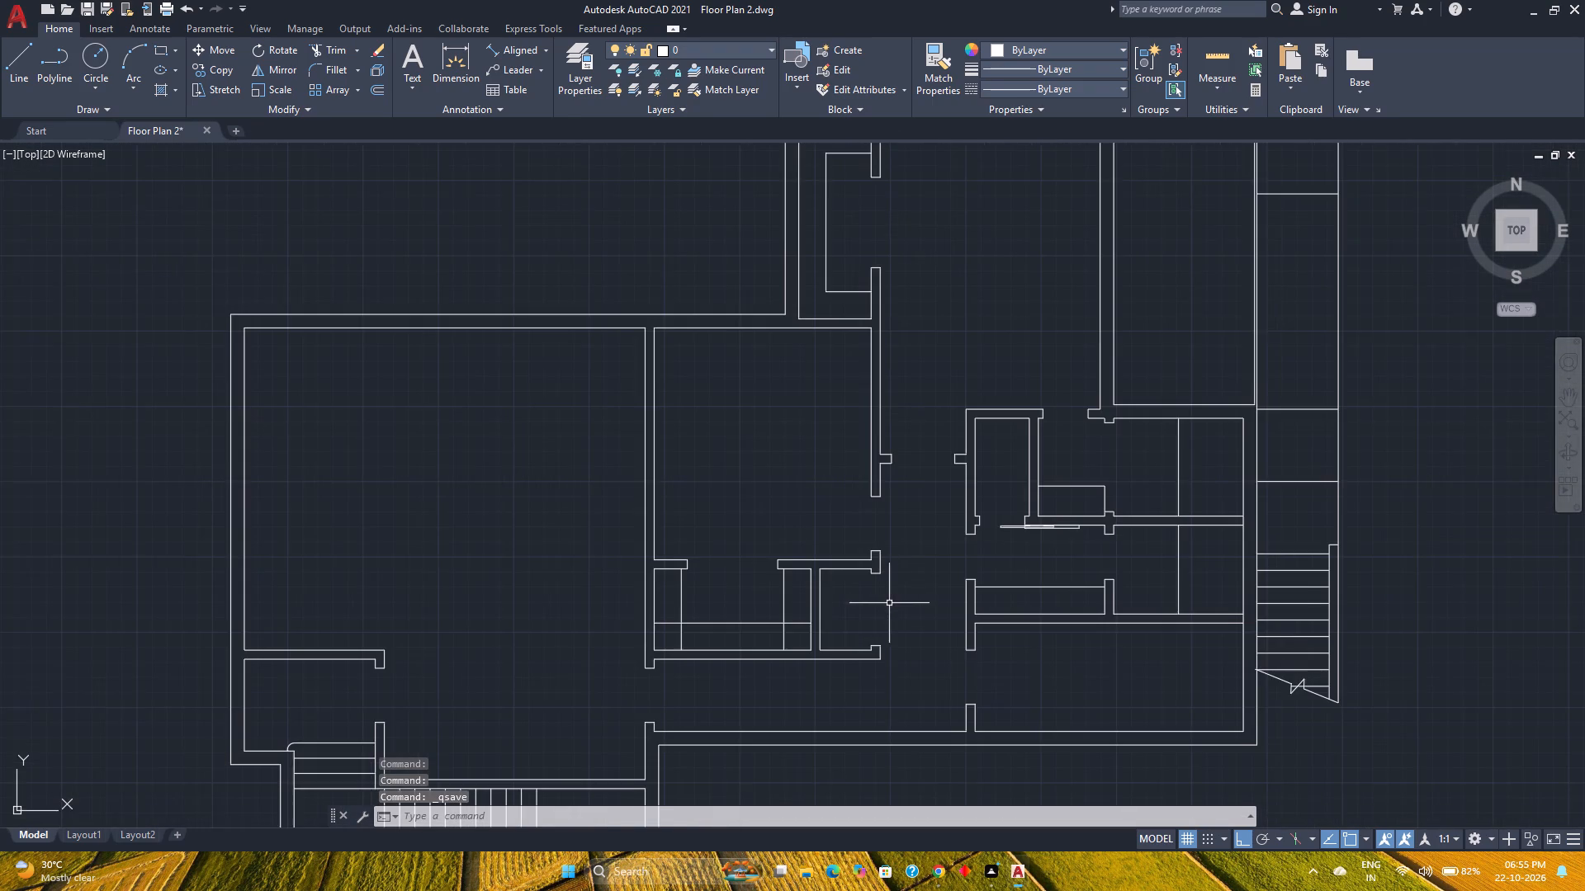
{"action": "middle_click_drag", "start_coordinate": [889, 603], "coordinate": [866, 610]}
{"action": "middle_click", "coordinate": [866, 610]}
{"action": "scroll", "coordinate": [864, 610], "scroll_direction": "up", "scroll_amount": 1}
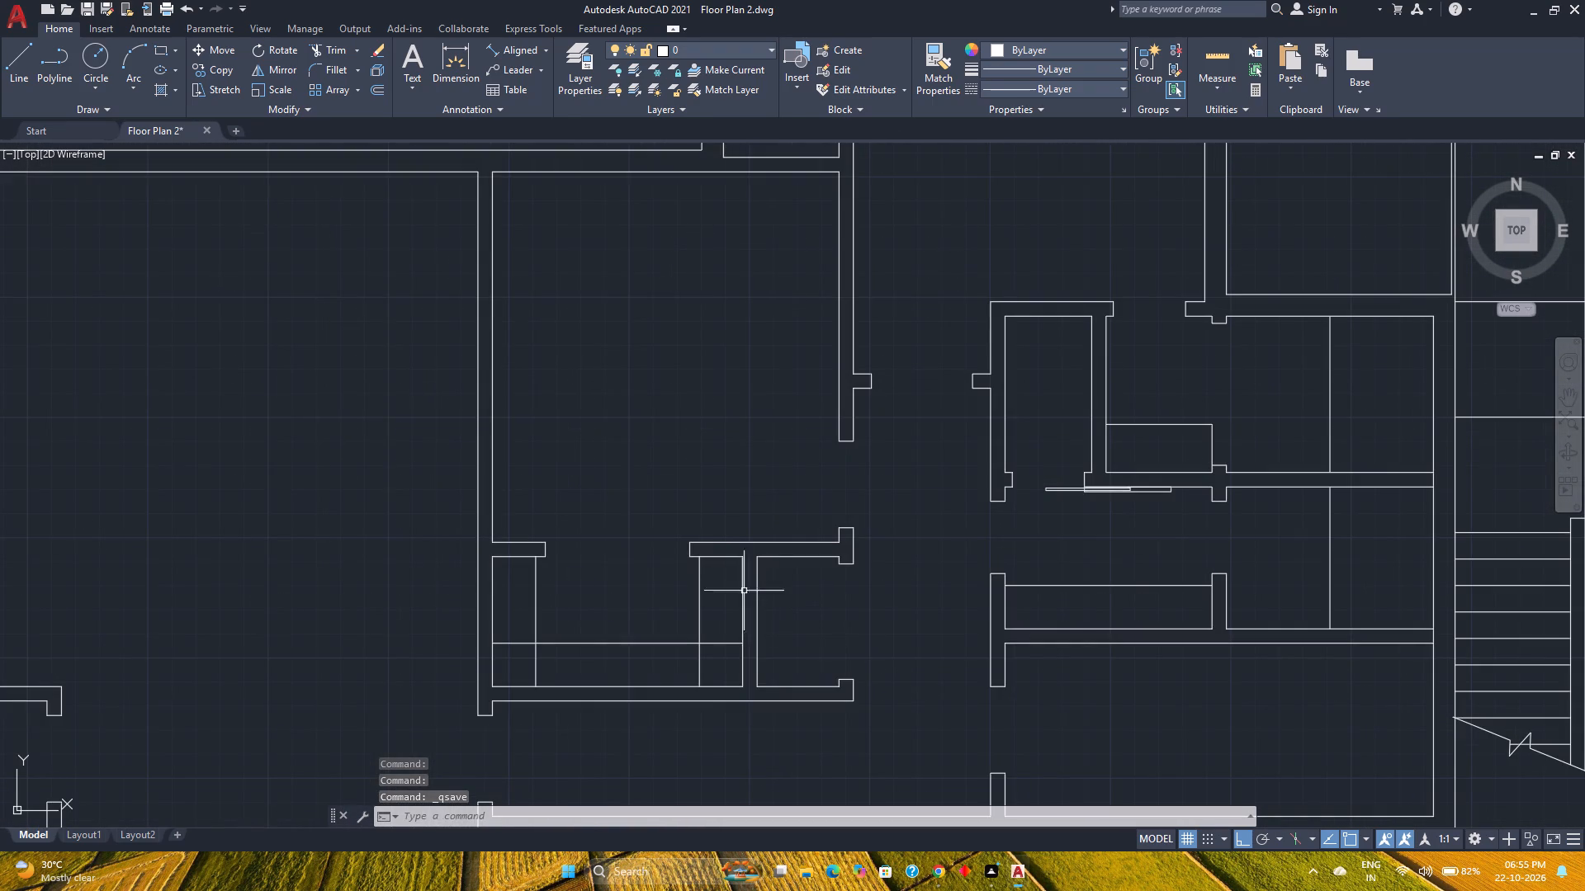
{"action": "left_click", "coordinate": [380, 88]}
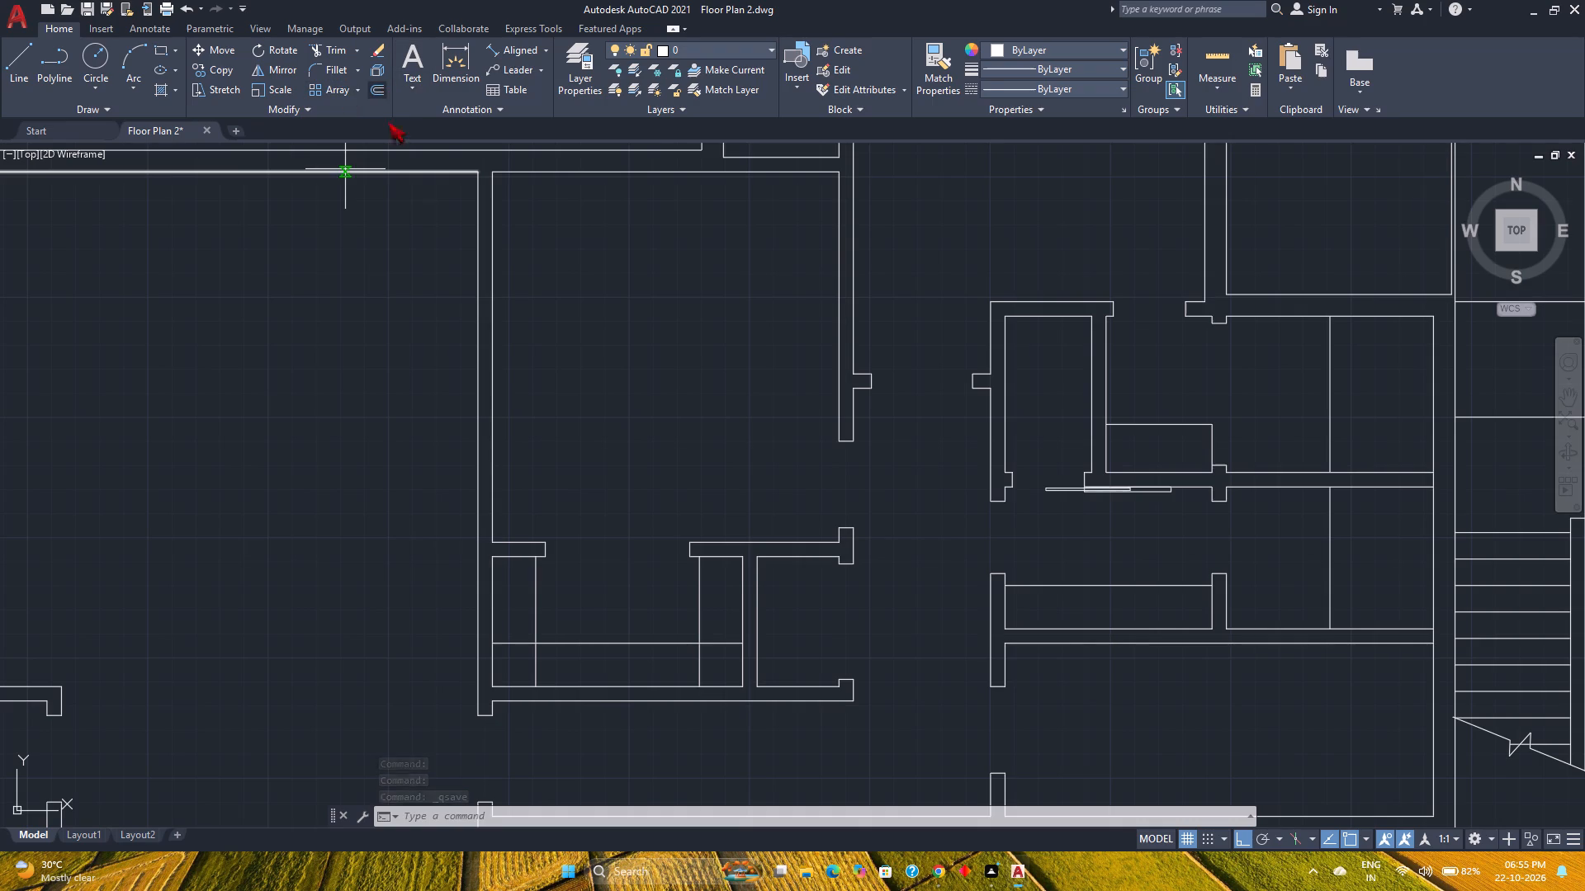
{"action": "key", "text": "Return"}
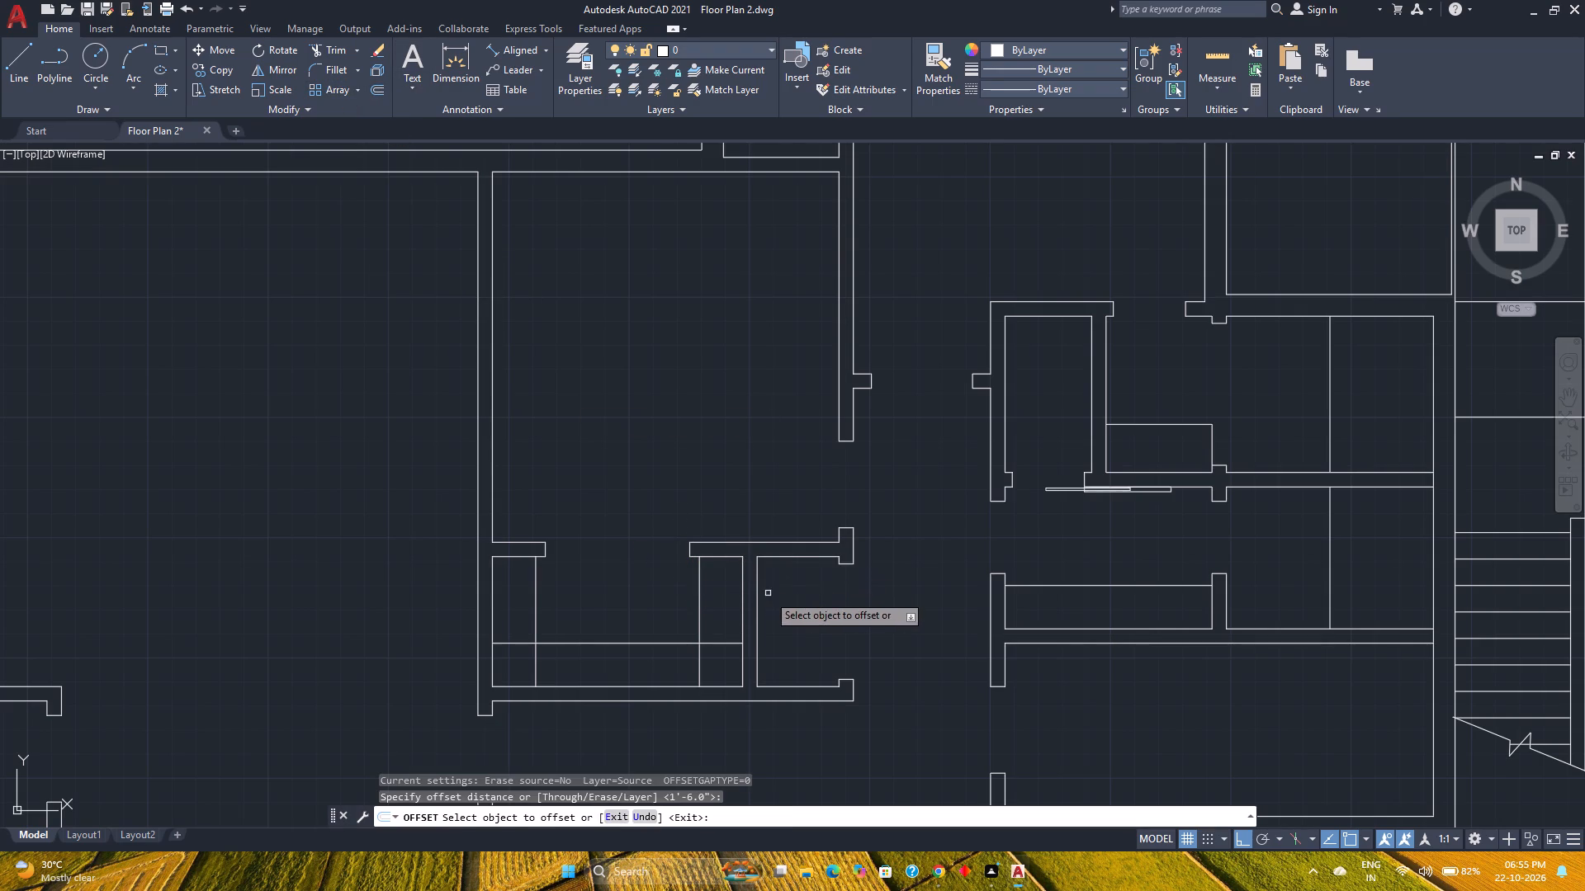
{"action": "left_click", "coordinate": [758, 607]}
{"action": "left_click", "coordinate": [798, 609]}
{"action": "key", "text": "Escape"}
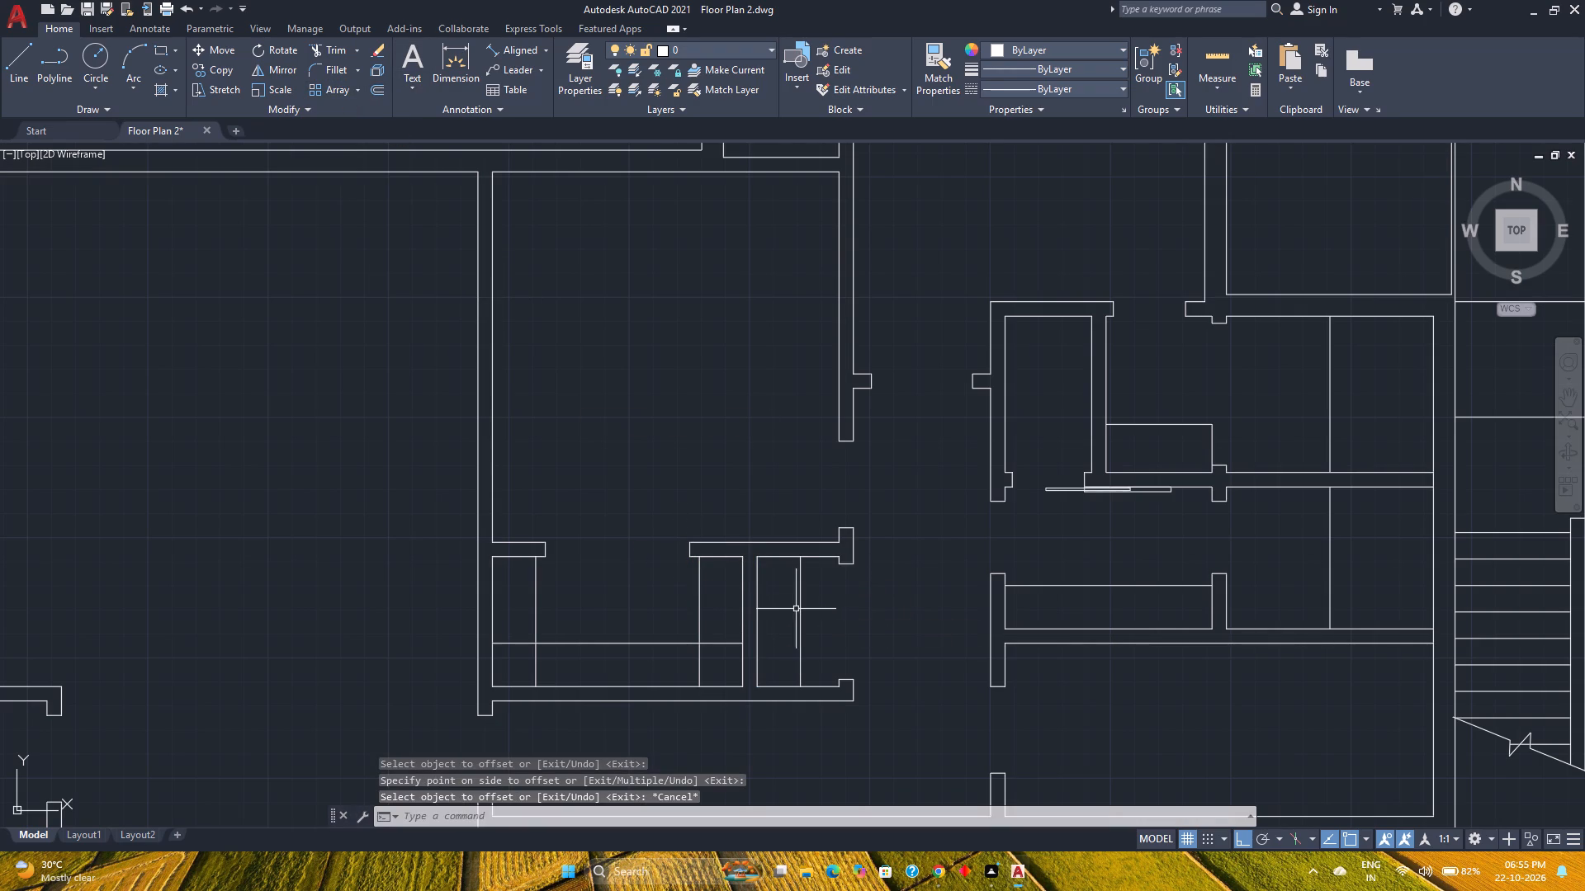
Save the drawing with the added closet shelf line.
{"action": "key", "text": "ctrl+s"}
Offset the west face of the wall between the large west room and the middle room 3' to the west.
{"action": "scroll", "coordinate": [791, 606], "scroll_direction": "down", "scroll_amount": 2}
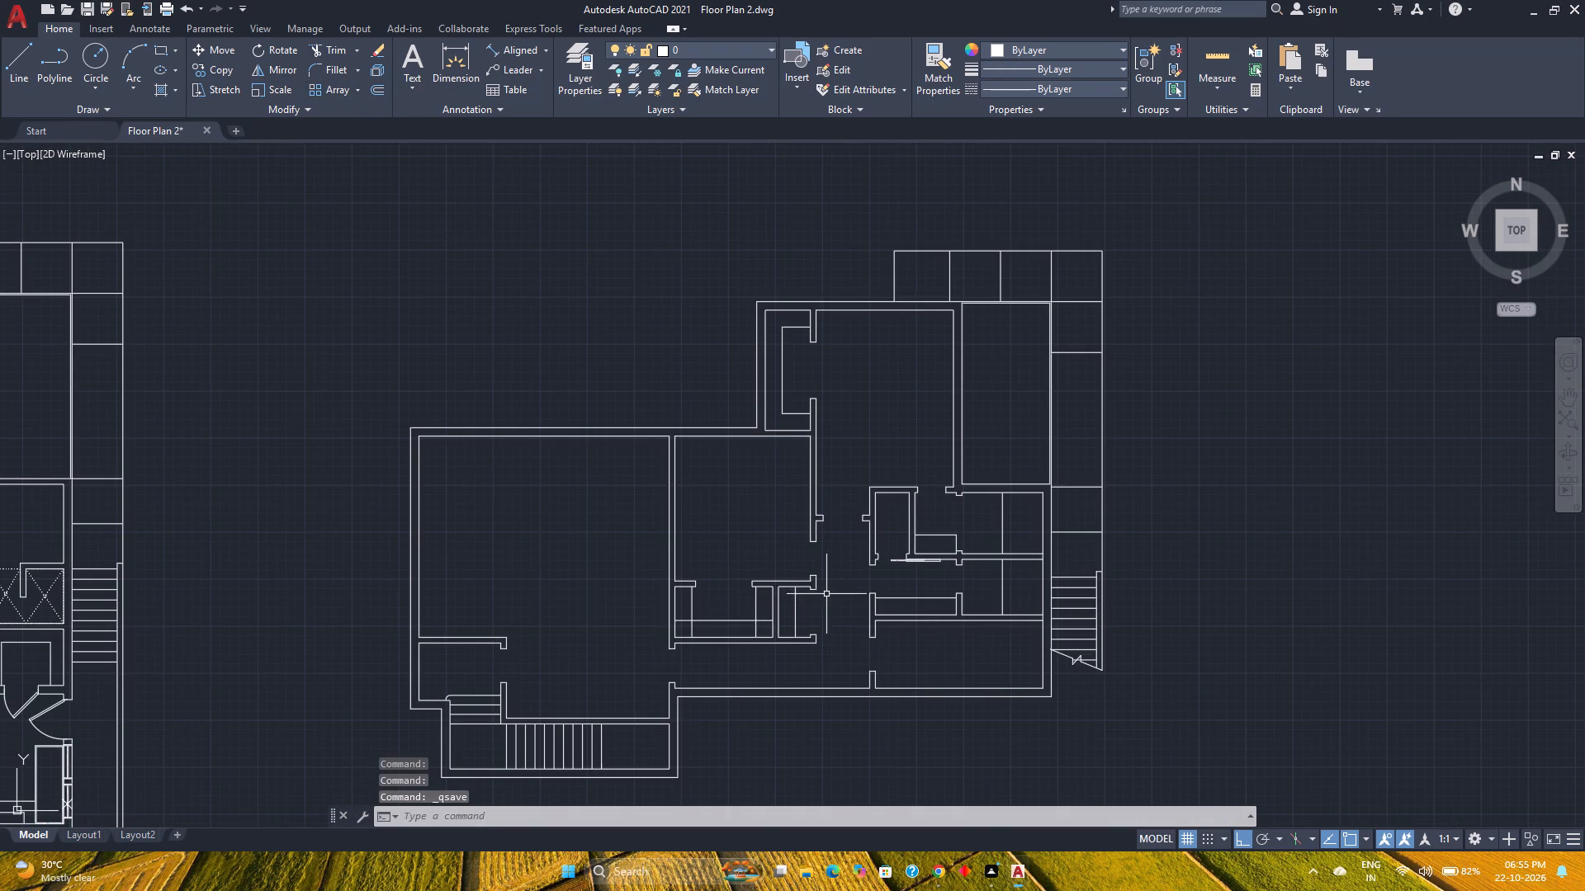
{"action": "scroll", "coordinate": [882, 627], "scroll_direction": "up", "scroll_amount": 2}
{"action": "middle_click_drag", "start_coordinate": [883, 627], "coordinate": [854, 671]}
{"action": "middle_click", "coordinate": [854, 671]}
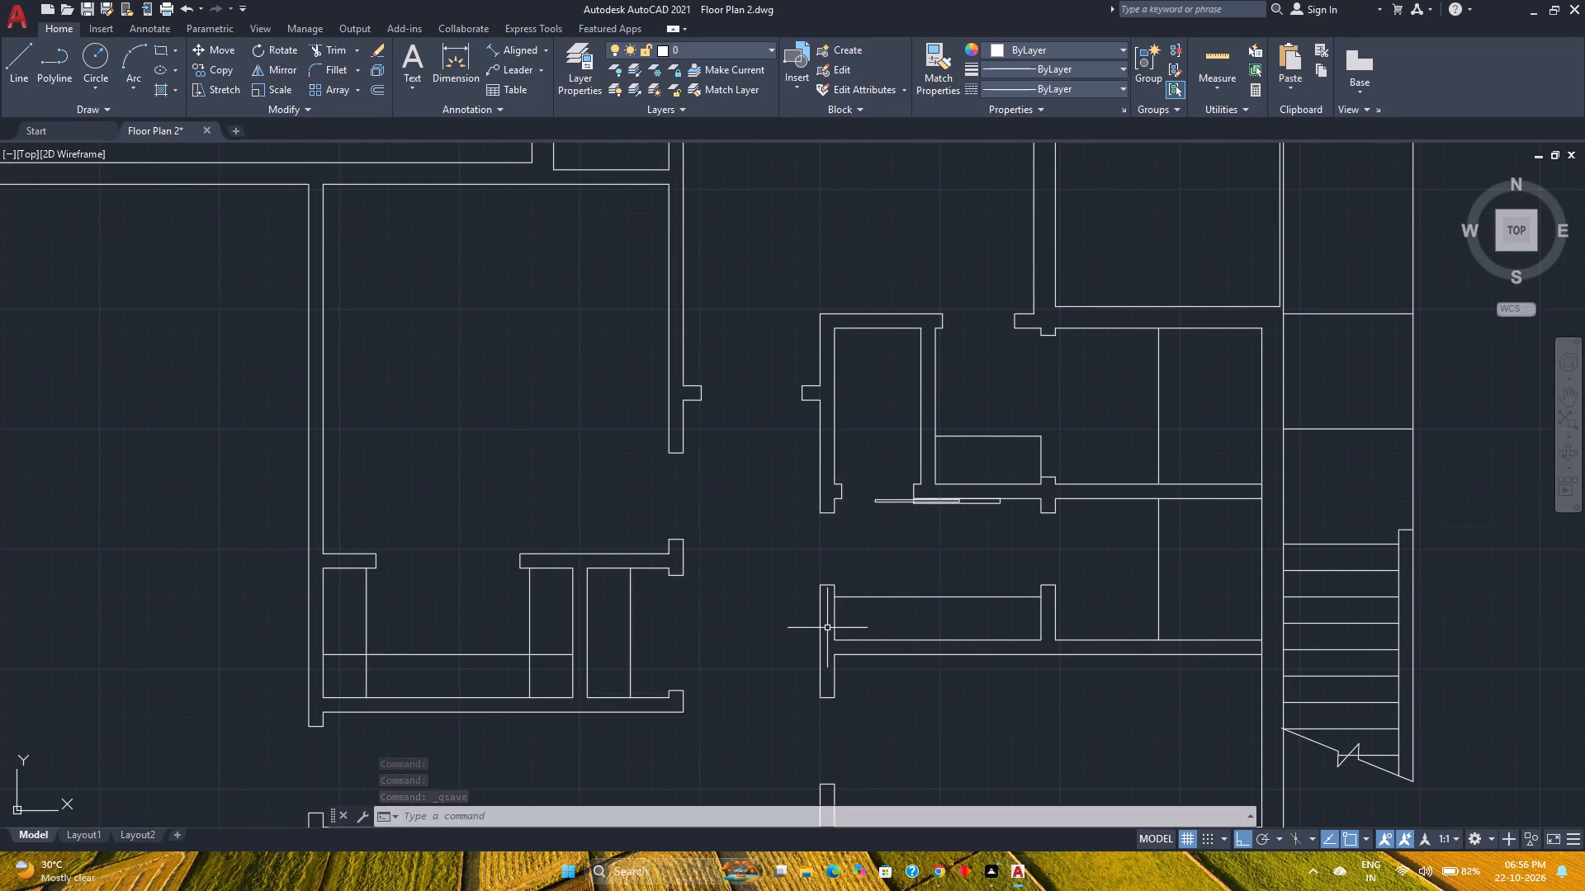
{"action": "middle_click_drag", "start_coordinate": [649, 604], "coordinate": [1098, 547]}
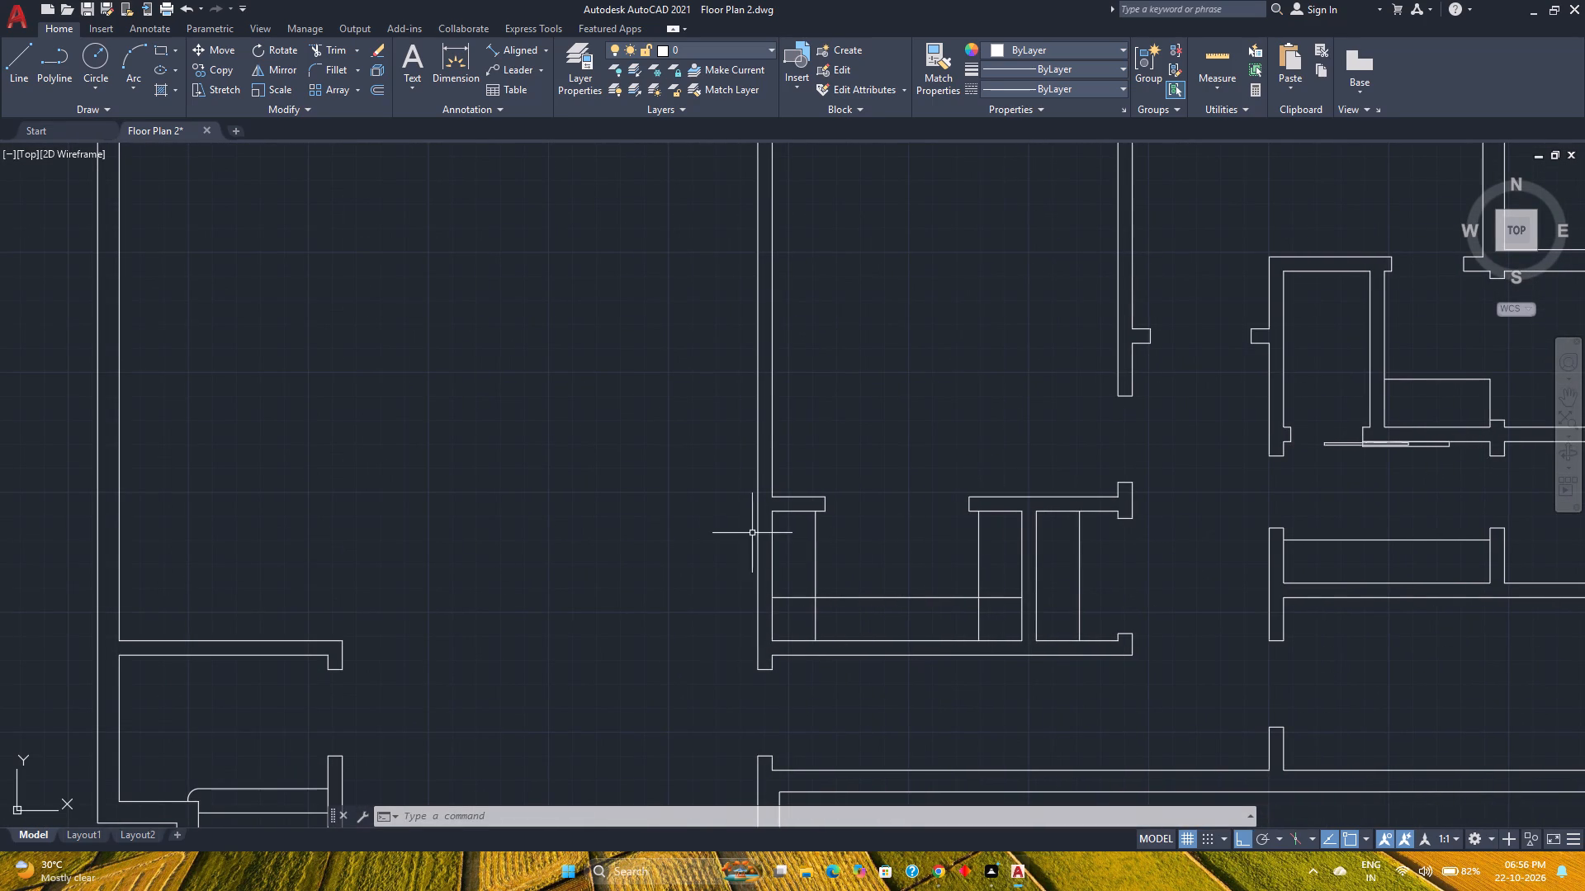
{"action": "left_click", "coordinate": [378, 92]}
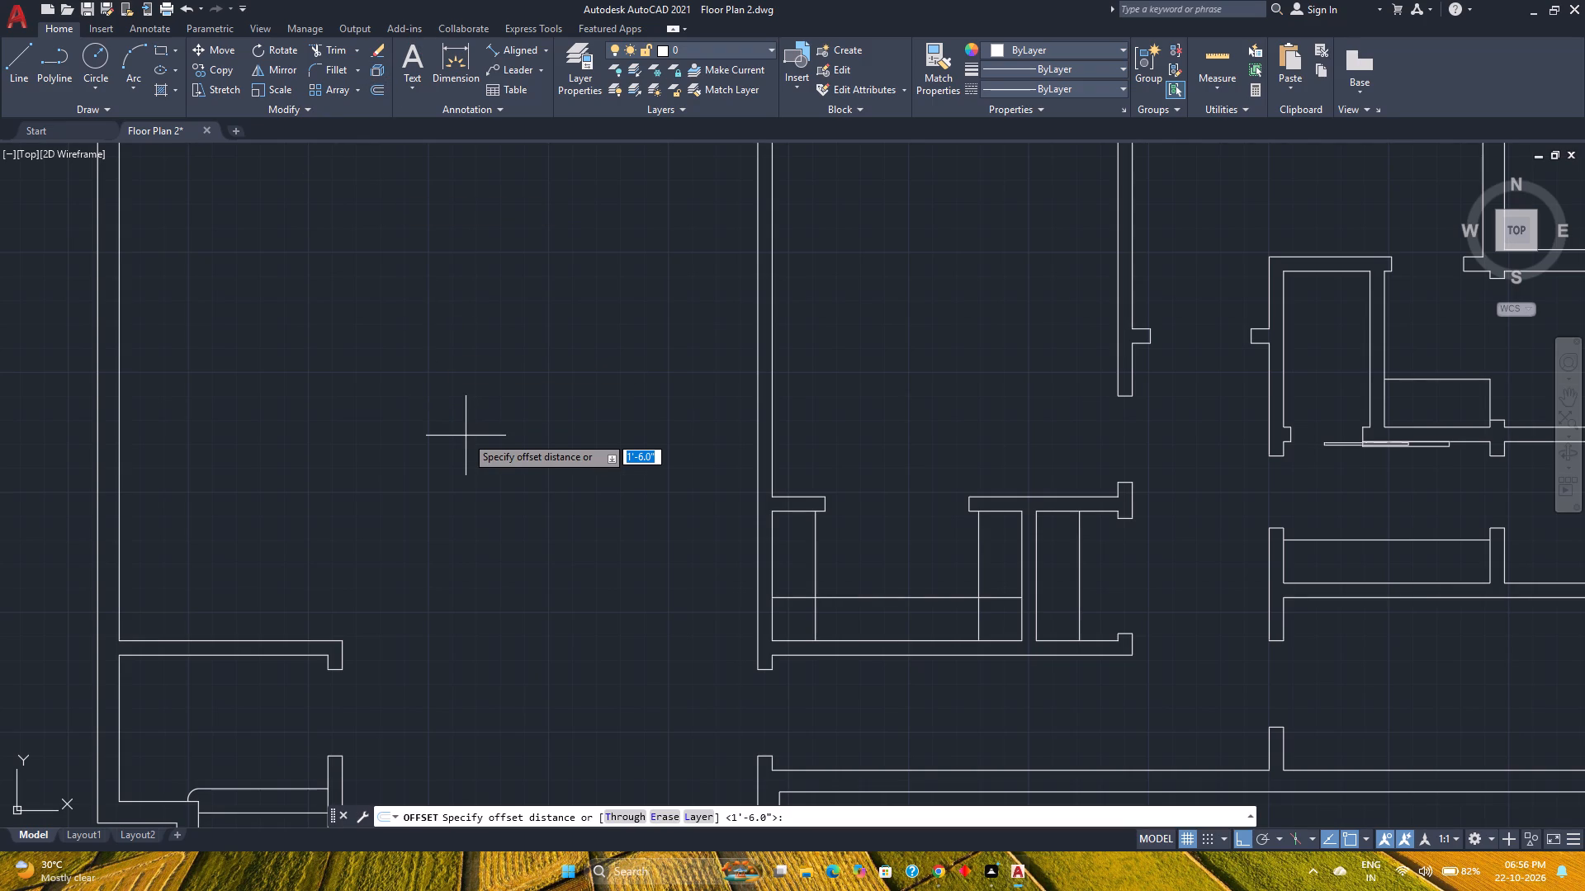
{"action": "key", "text": "2"}
{"action": "type", "text": "'6"}
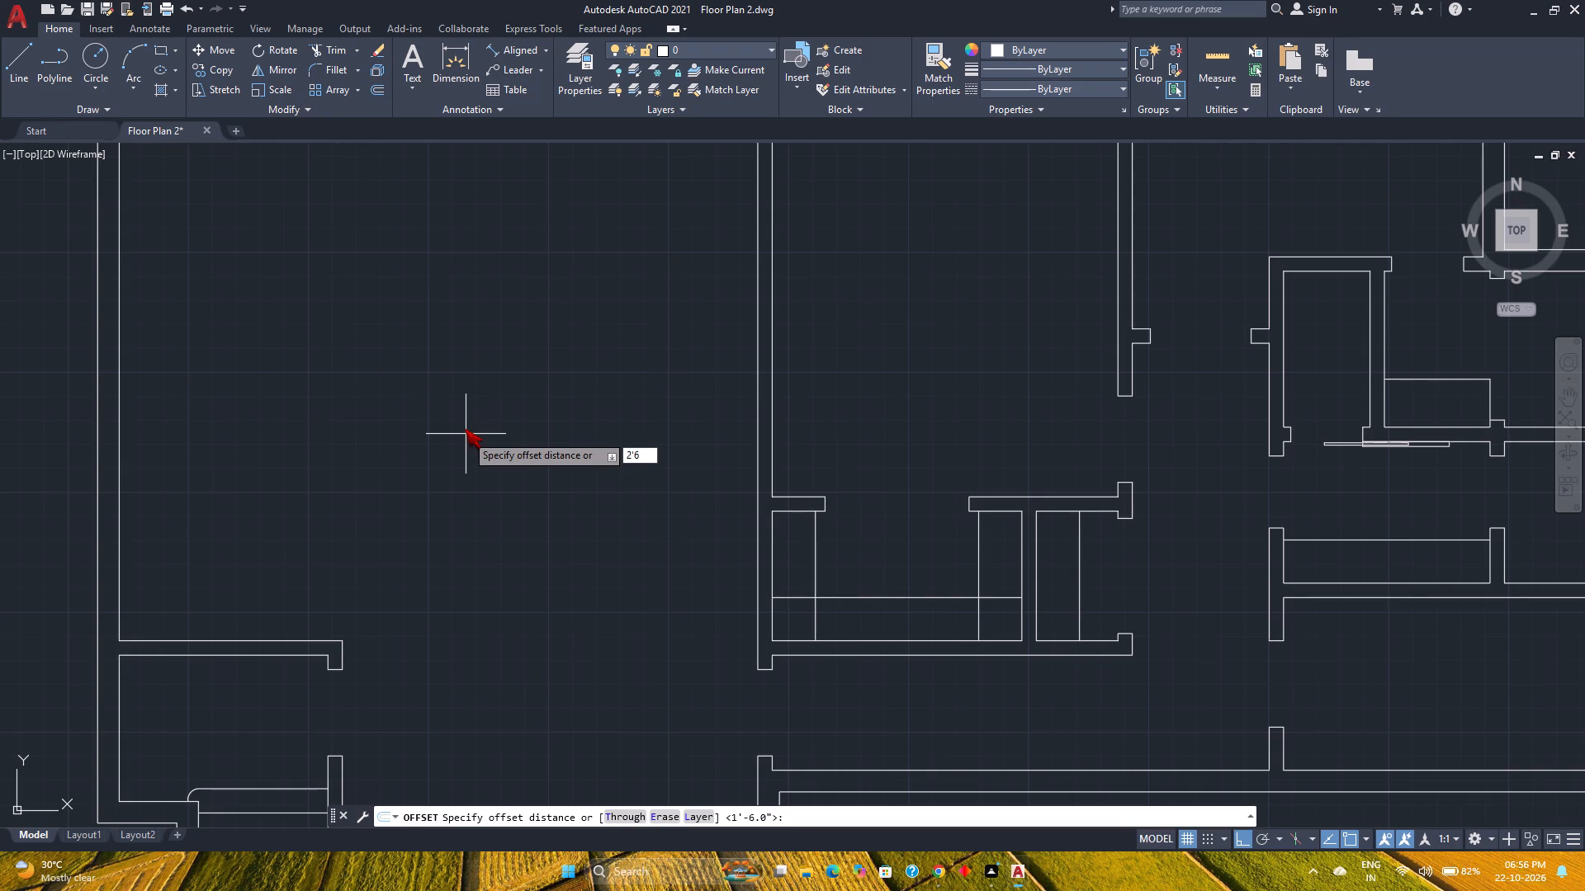
{"action": "key", "text": "BackSpace"}
{"action": "key", "text": "BackSpace"}
{"action": "key", "text": "BackSpace"}
{"action": "type", "text": "3'"}
{"action": "key", "text": "Return"}
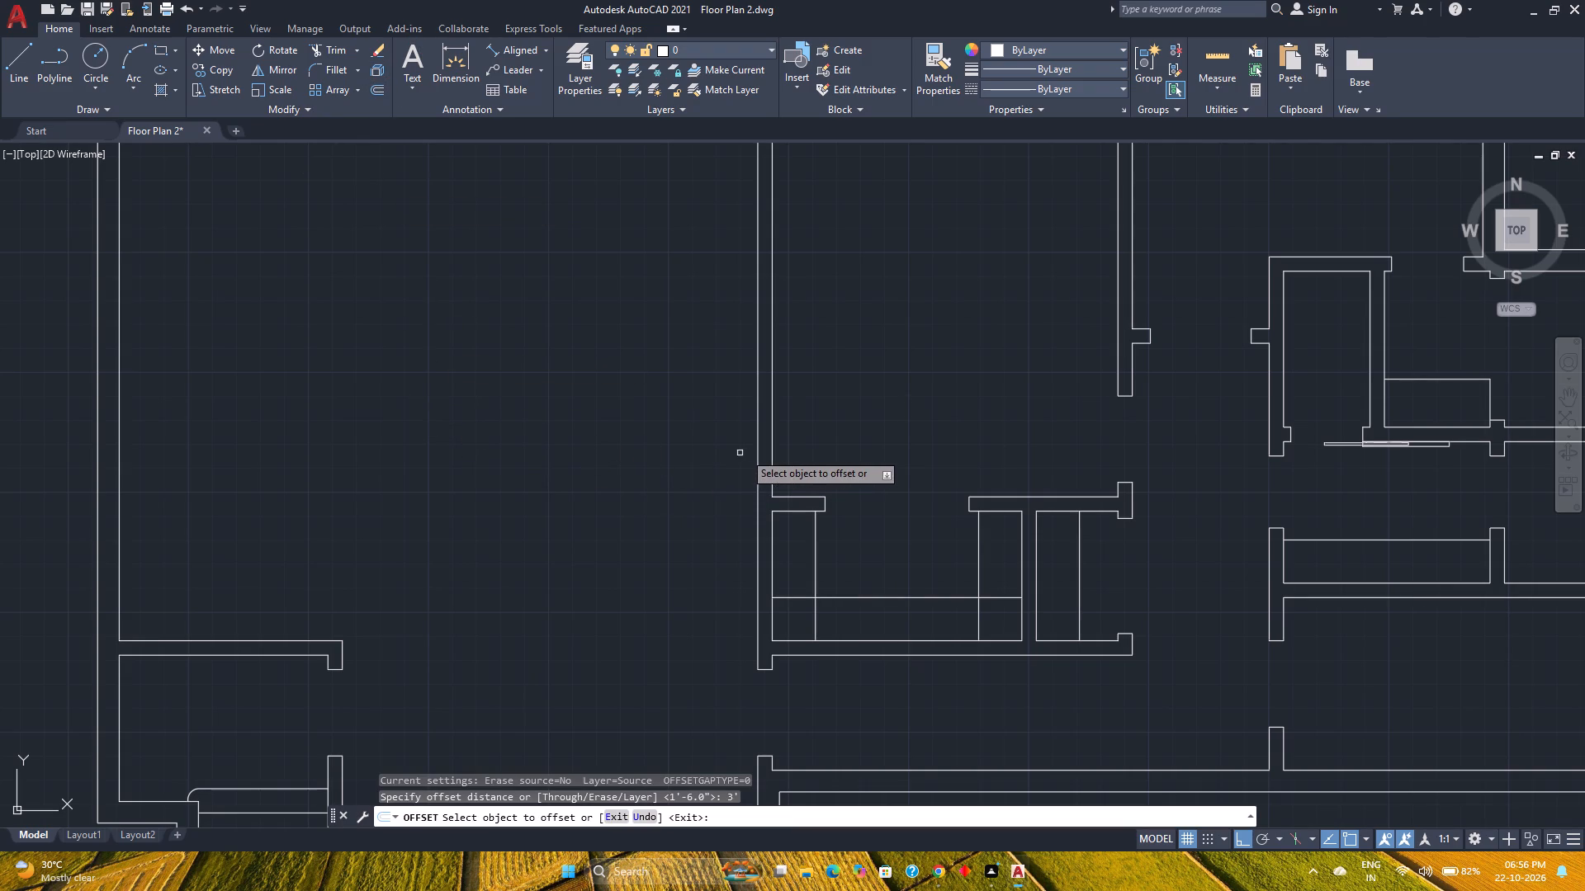
{"action": "left_click", "coordinate": [751, 445]}
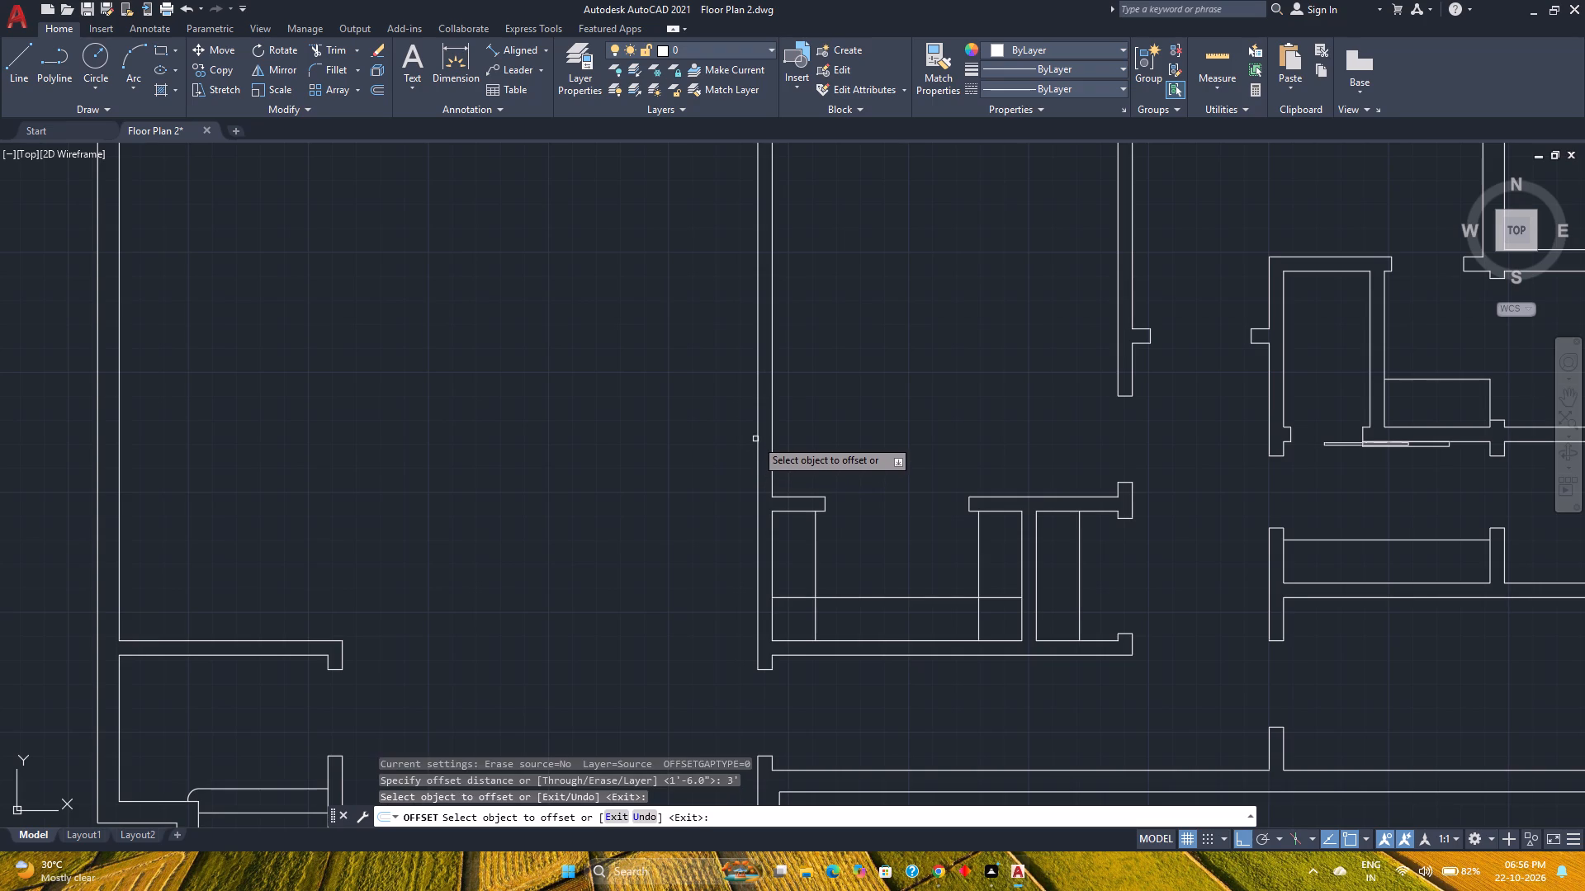
{"action": "left_click", "coordinate": [757, 436]}
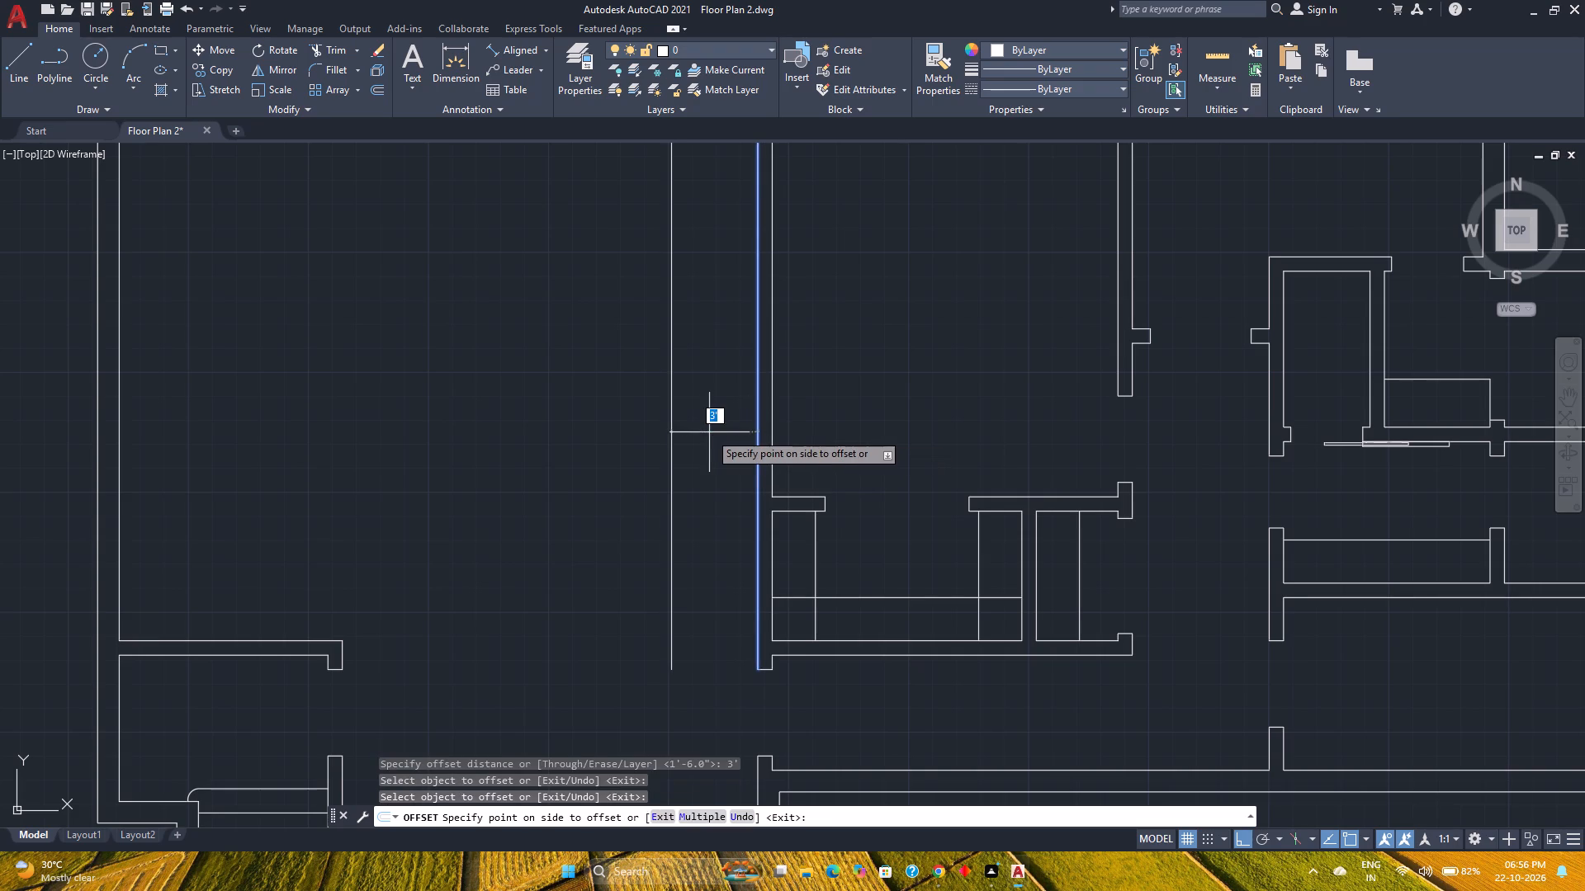
{"action": "left_click", "coordinate": [709, 432]}
{"action": "scroll", "coordinate": [684, 559], "scroll_direction": "down", "scroll_amount": 2}
{"action": "middle_click_drag", "start_coordinate": [684, 559], "coordinate": [699, 593]}
{"action": "middle_click", "coordinate": [699, 593]}
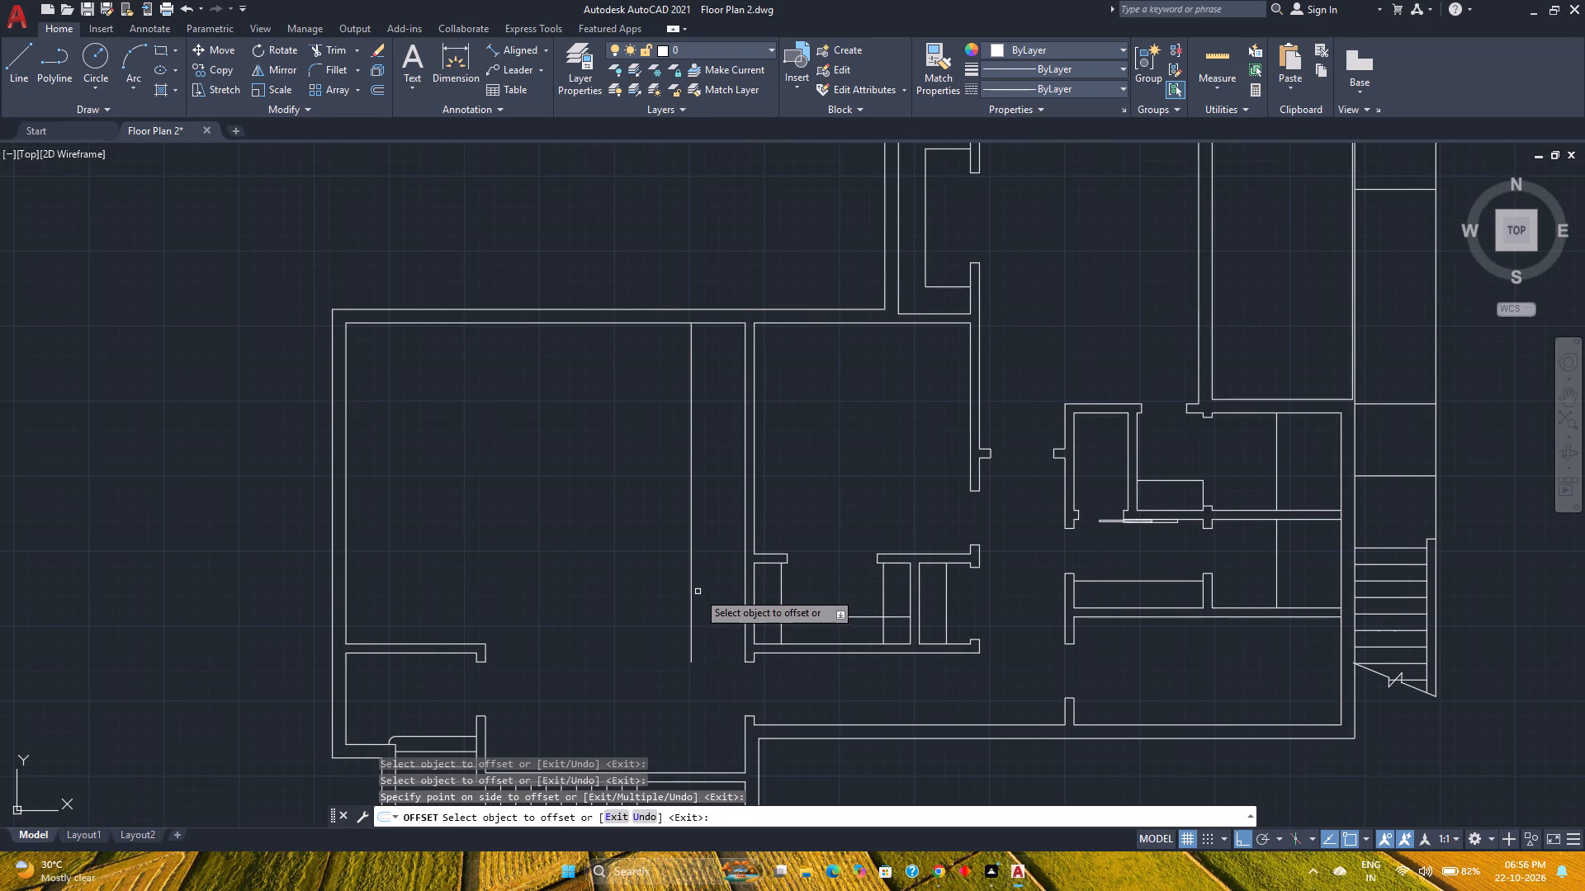
{"action": "key", "text": "Escape"}
Extend the closet's south wall lines and its northwest wall stub lines west to the new offset wall line.
{"action": "middle_click_drag", "start_coordinate": [705, 631], "coordinate": [708, 600]}
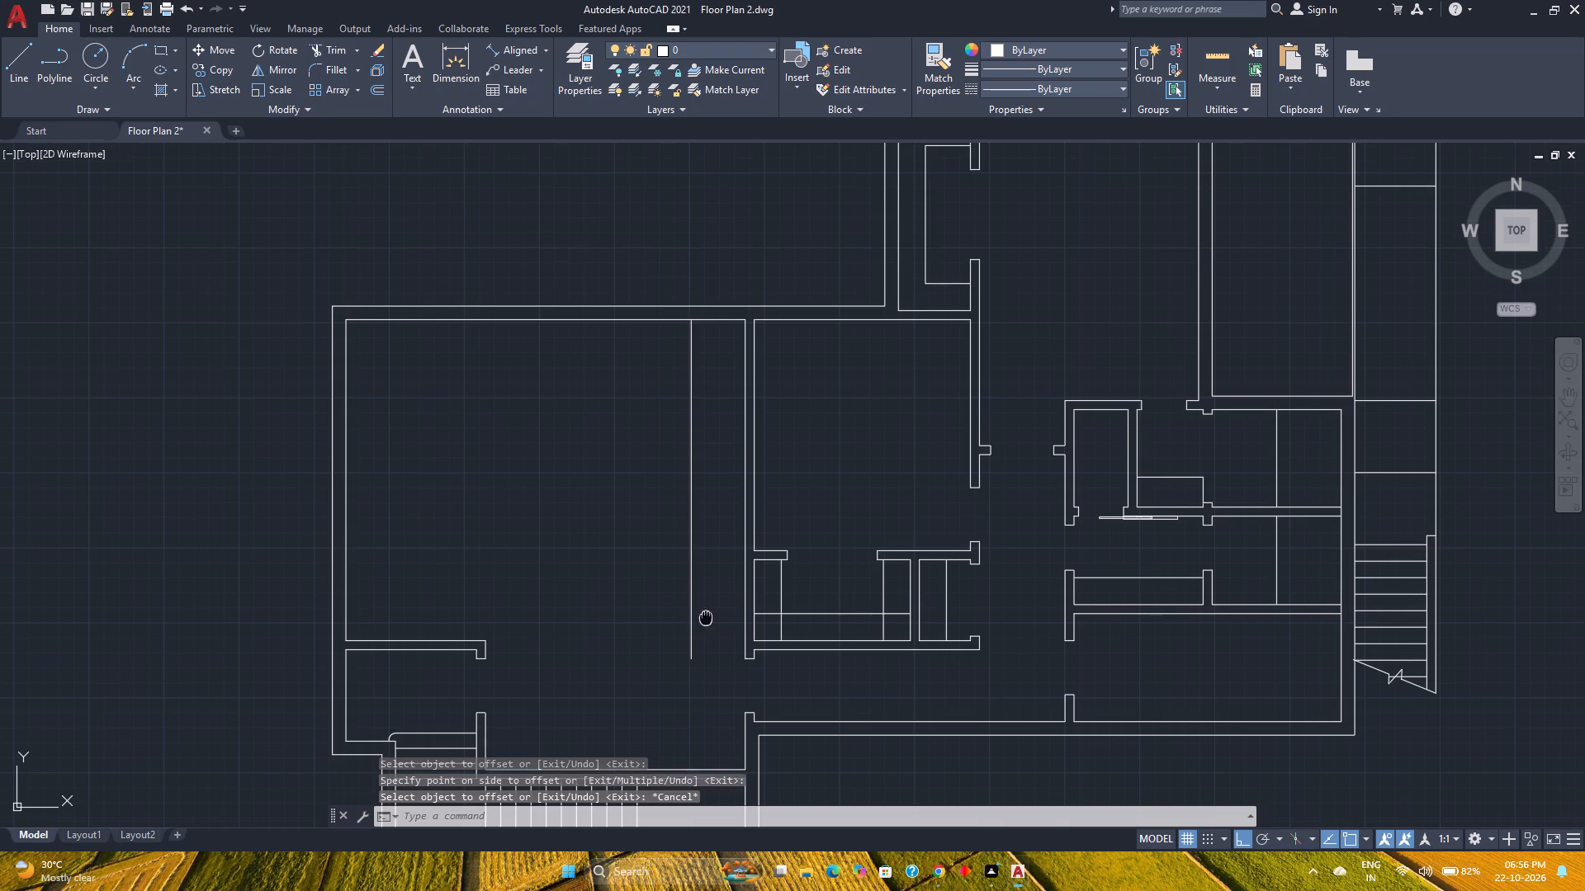
{"action": "middle_click_drag", "start_coordinate": [708, 600], "coordinate": [708, 583]}
{"action": "middle_click", "coordinate": [708, 583]}
{"action": "key", "text": "e"}
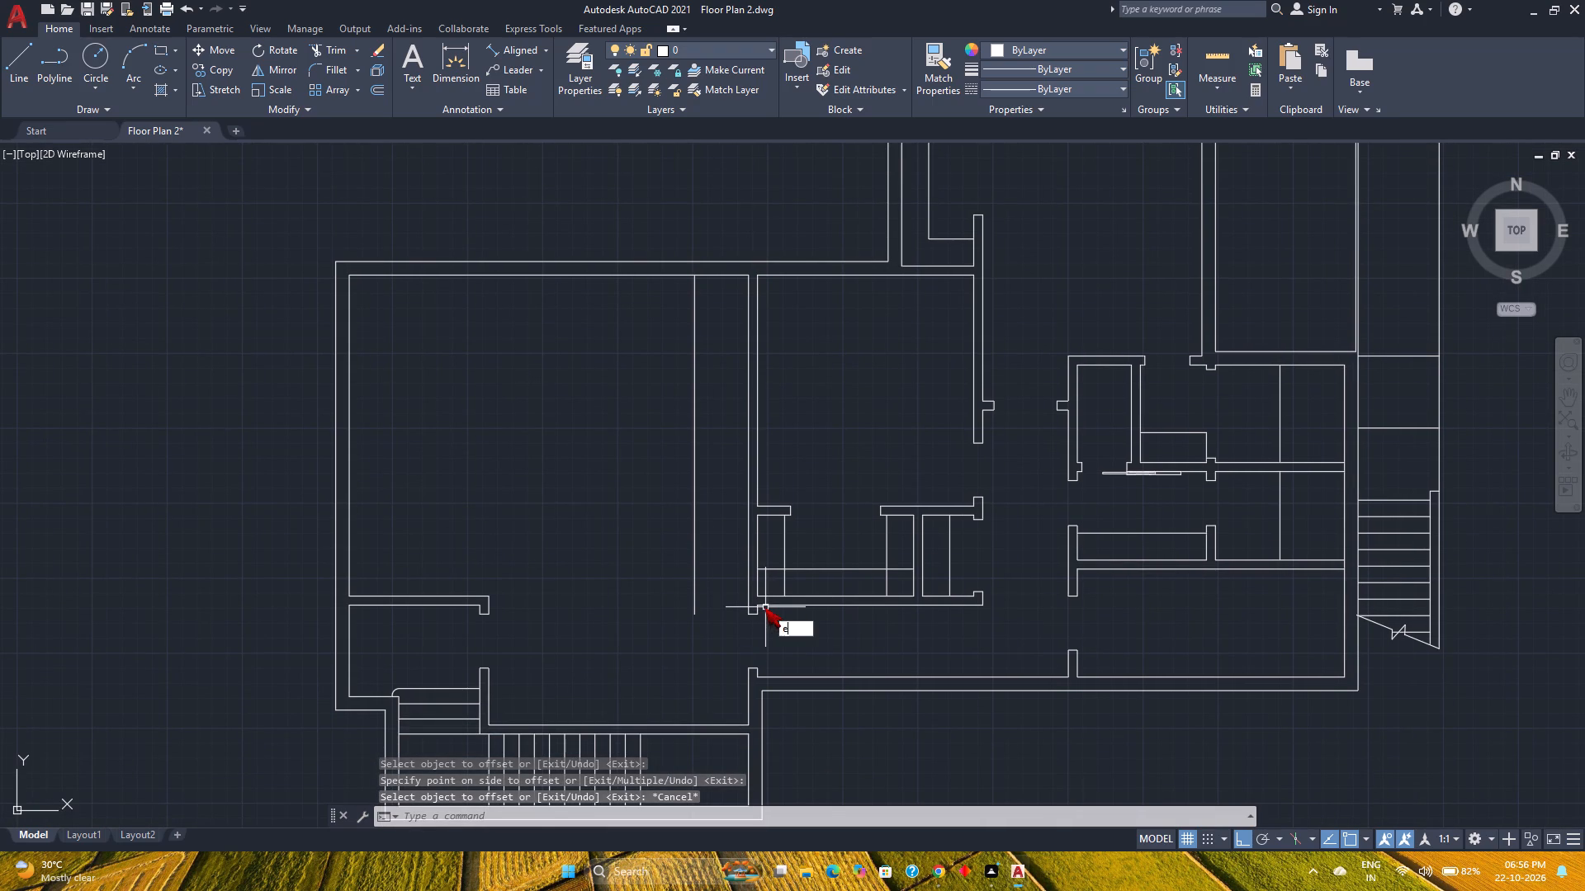
{"action": "key", "text": "x"}
{"action": "key", "text": "Return"}
{"action": "scroll", "coordinate": [764, 594], "scroll_direction": "up", "scroll_amount": 2}
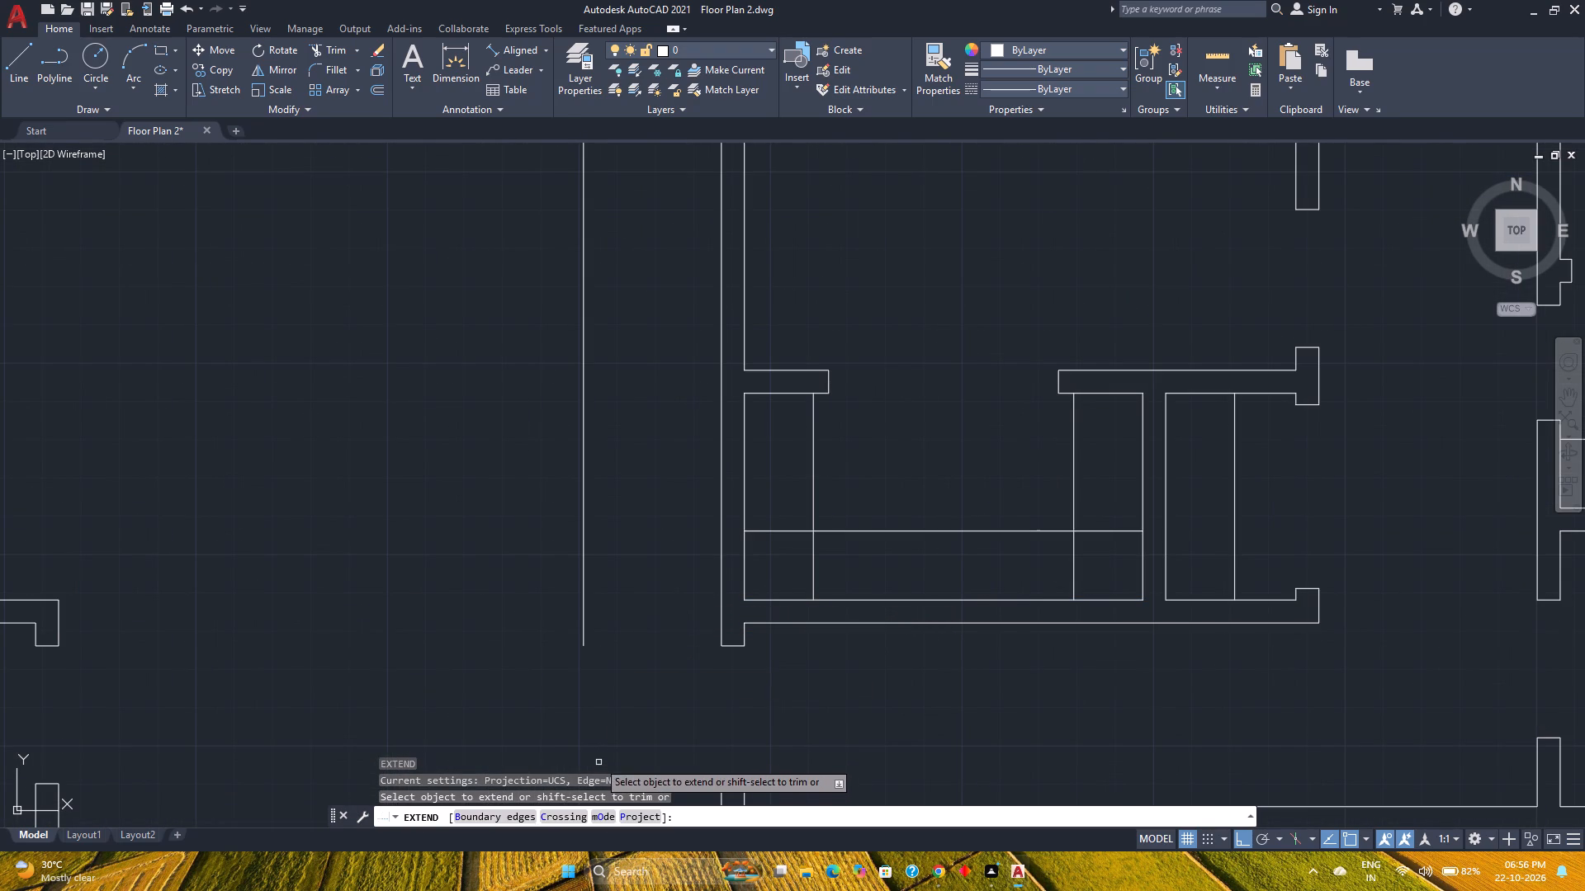
{"action": "key", "text": "b"}
{"action": "key", "text": "Return"}
{"action": "left_click", "coordinate": [585, 627]}
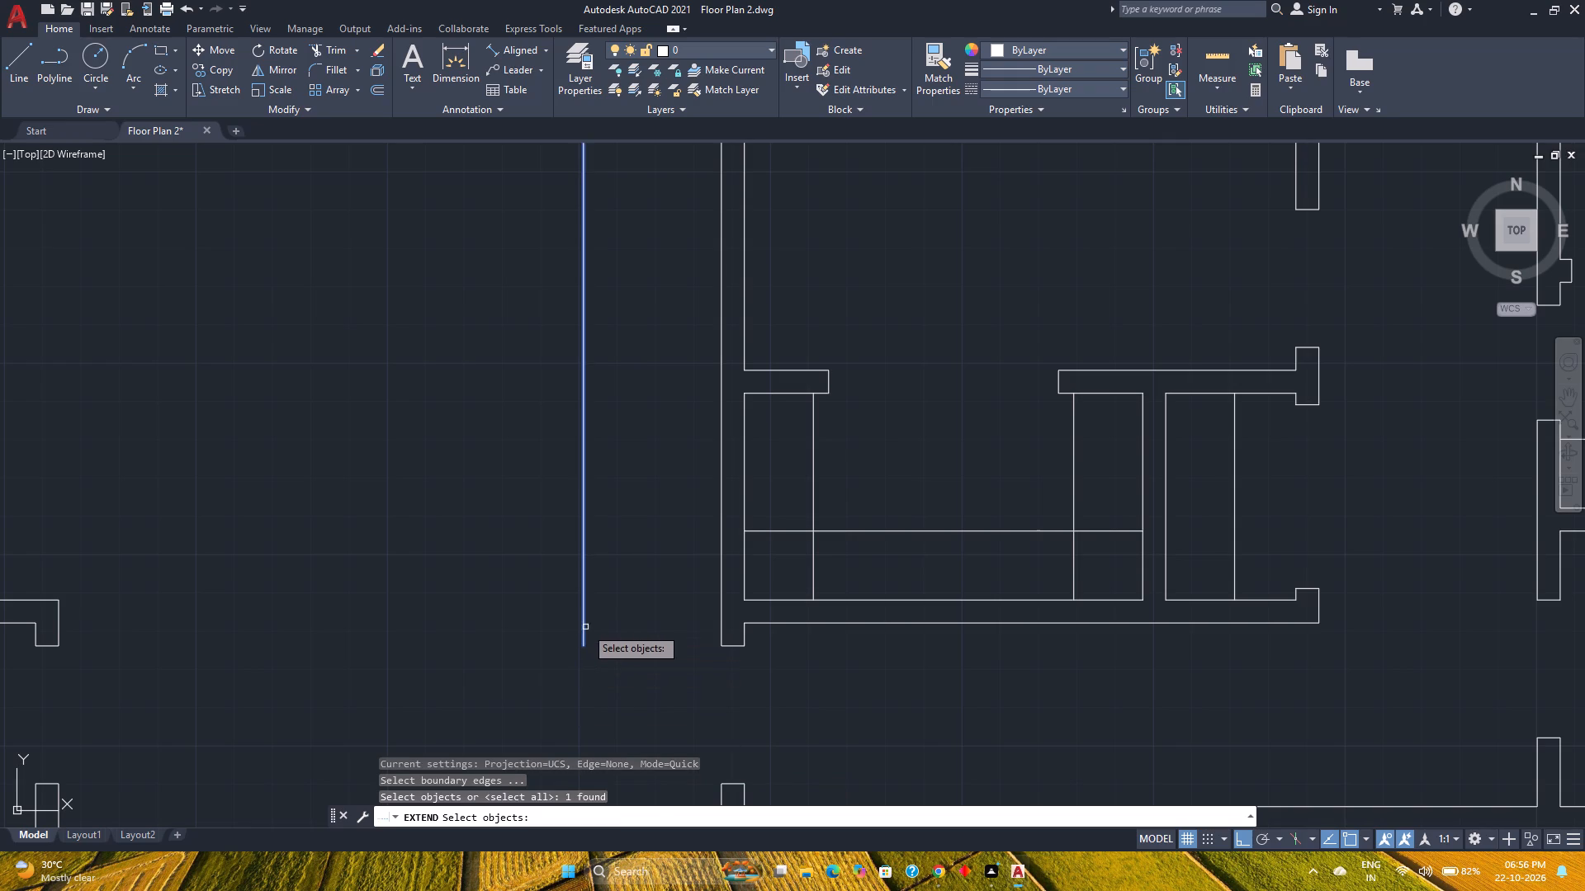
{"action": "key", "text": "space"}
{"action": "left_click", "coordinate": [776, 583]}
{"action": "left_click", "coordinate": [776, 648]}
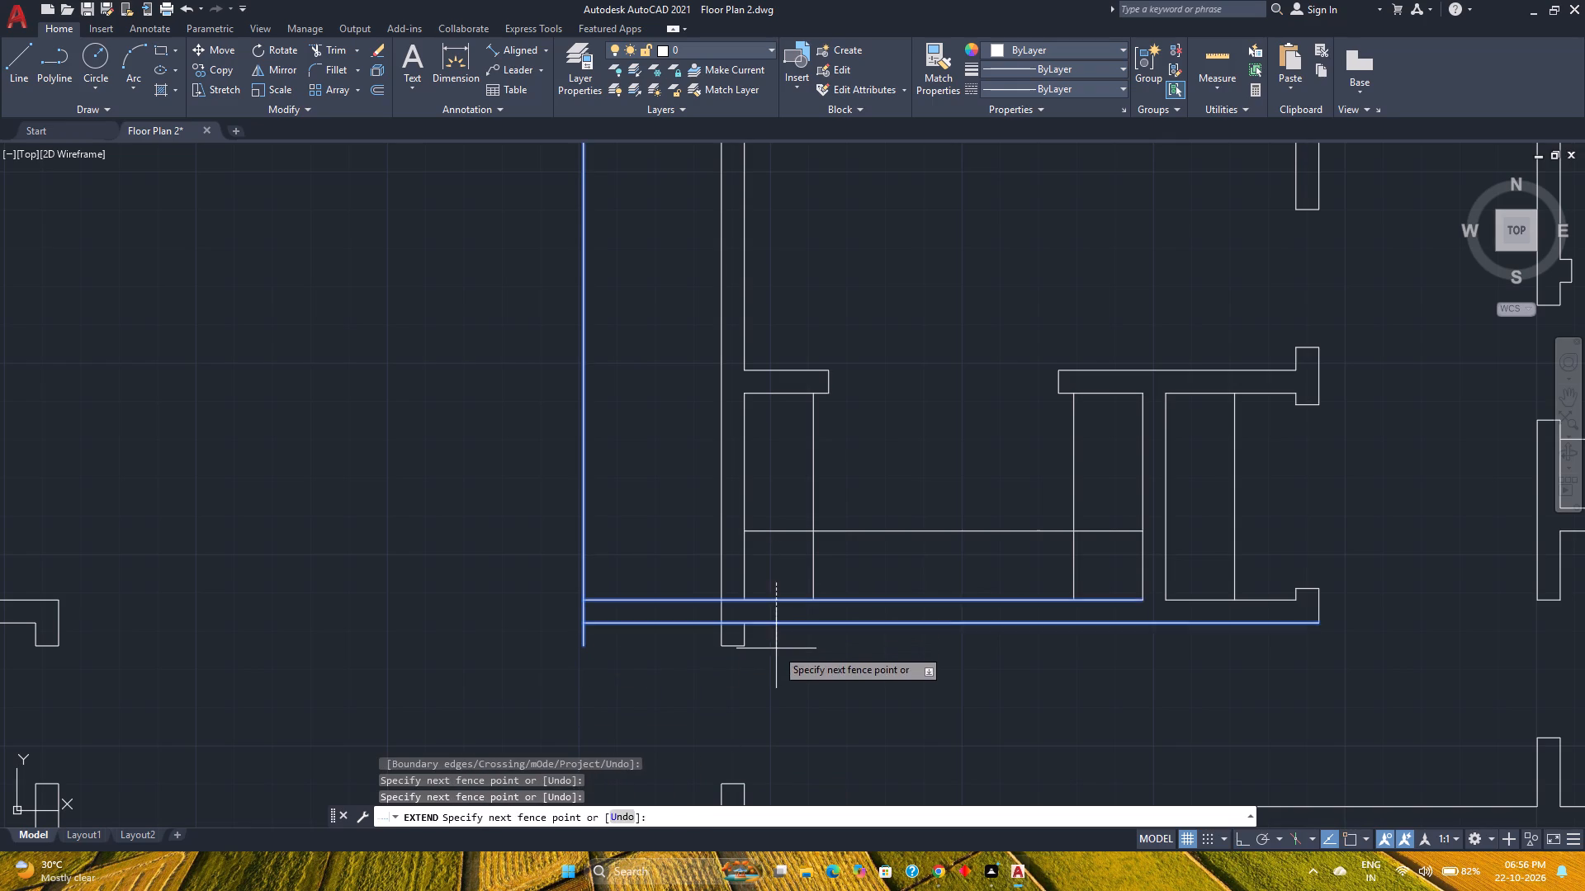
{"action": "left_click", "coordinate": [764, 355]}
{"action": "left_click", "coordinate": [772, 422]}
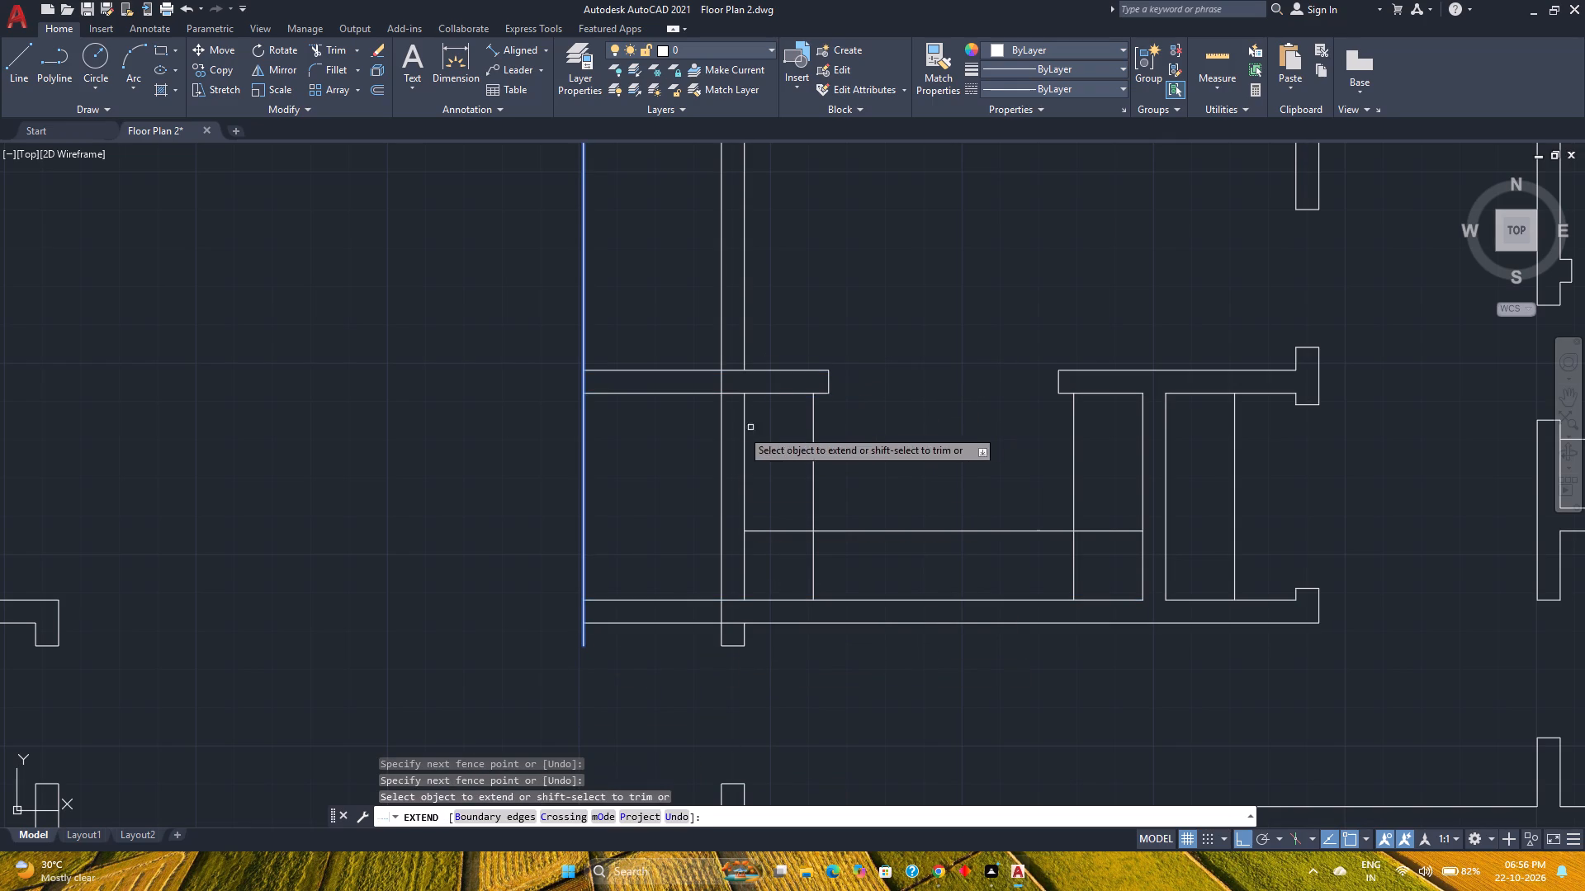
{"action": "key", "text": "Escape"}
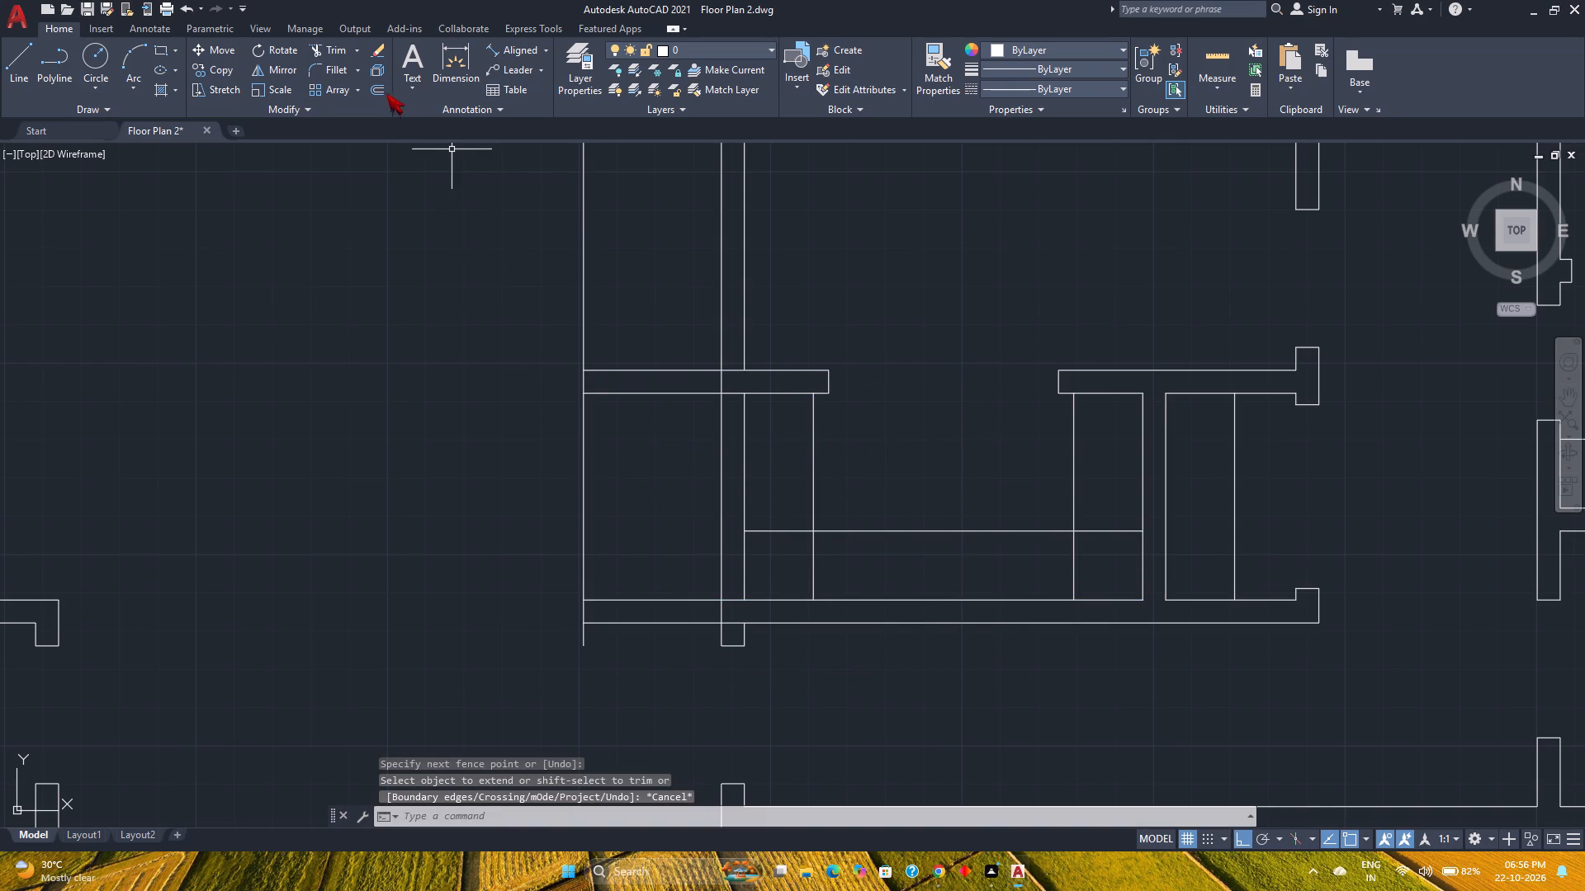
Offset the new west wall line 6" to the east to form the wall's second face.
{"action": "left_click", "coordinate": [386, 93]}
{"action": "key", "text": "6"}
{"action": "key", "text": "Return"}
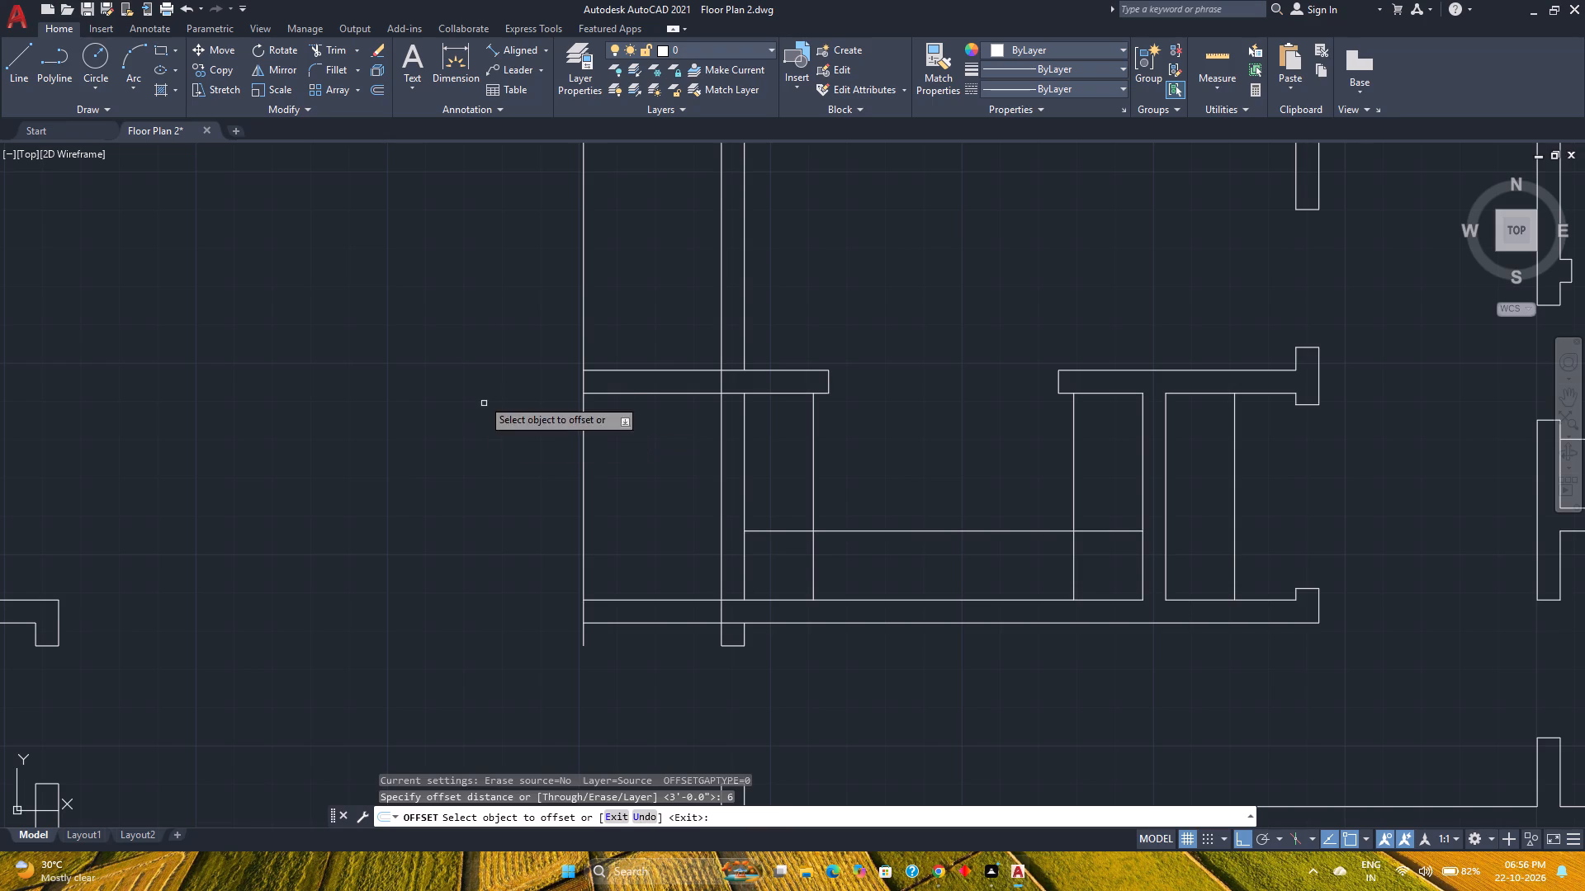
{"action": "left_click", "coordinate": [584, 302]}
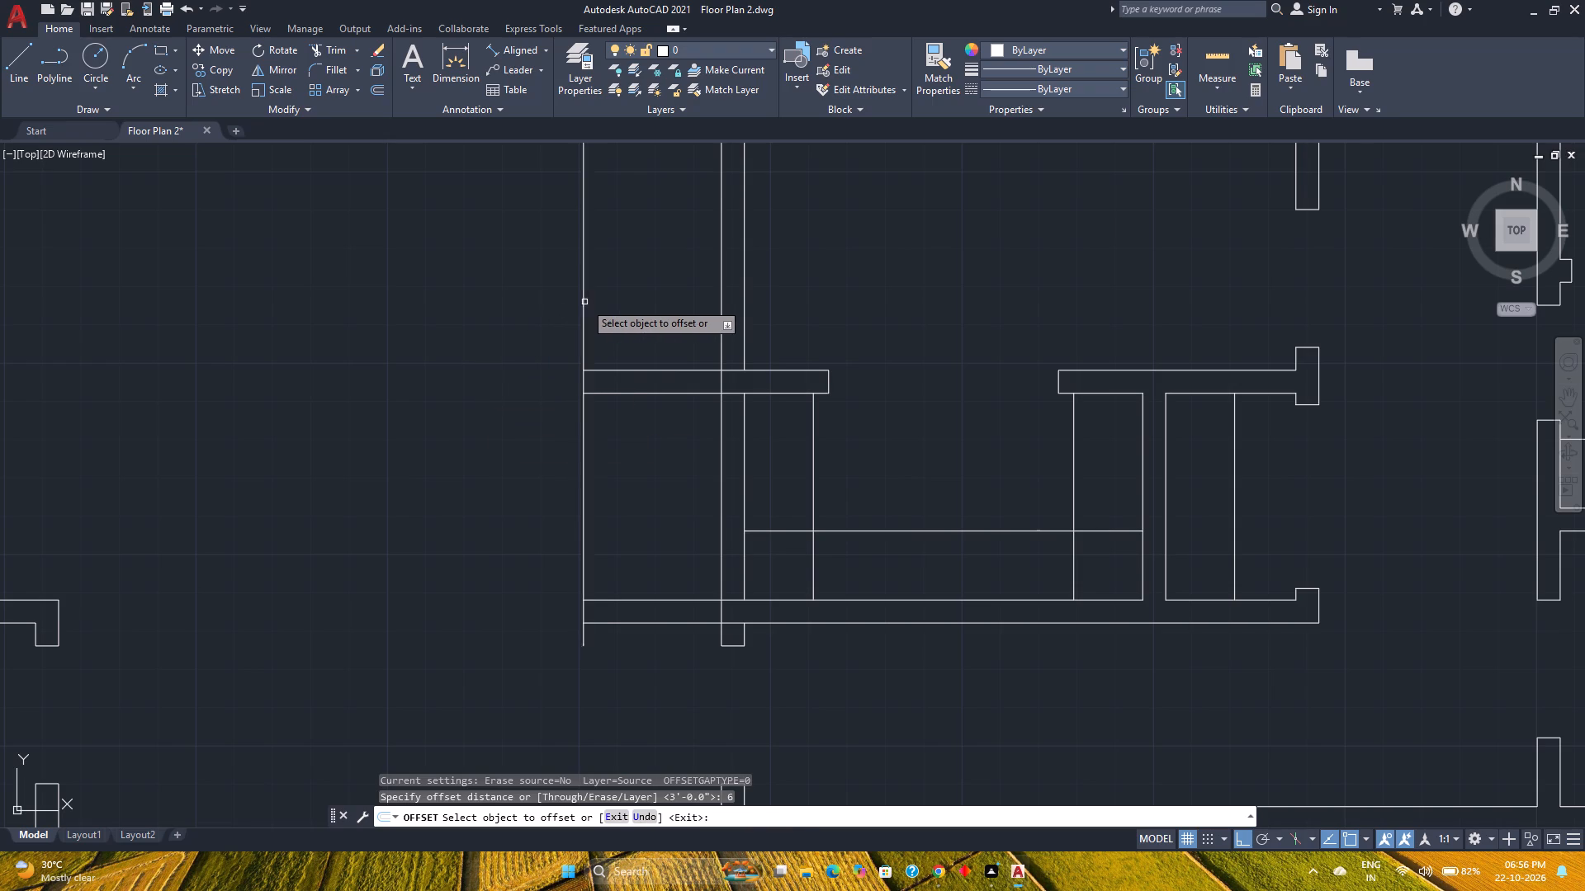
{"action": "left_click", "coordinate": [622, 308]}
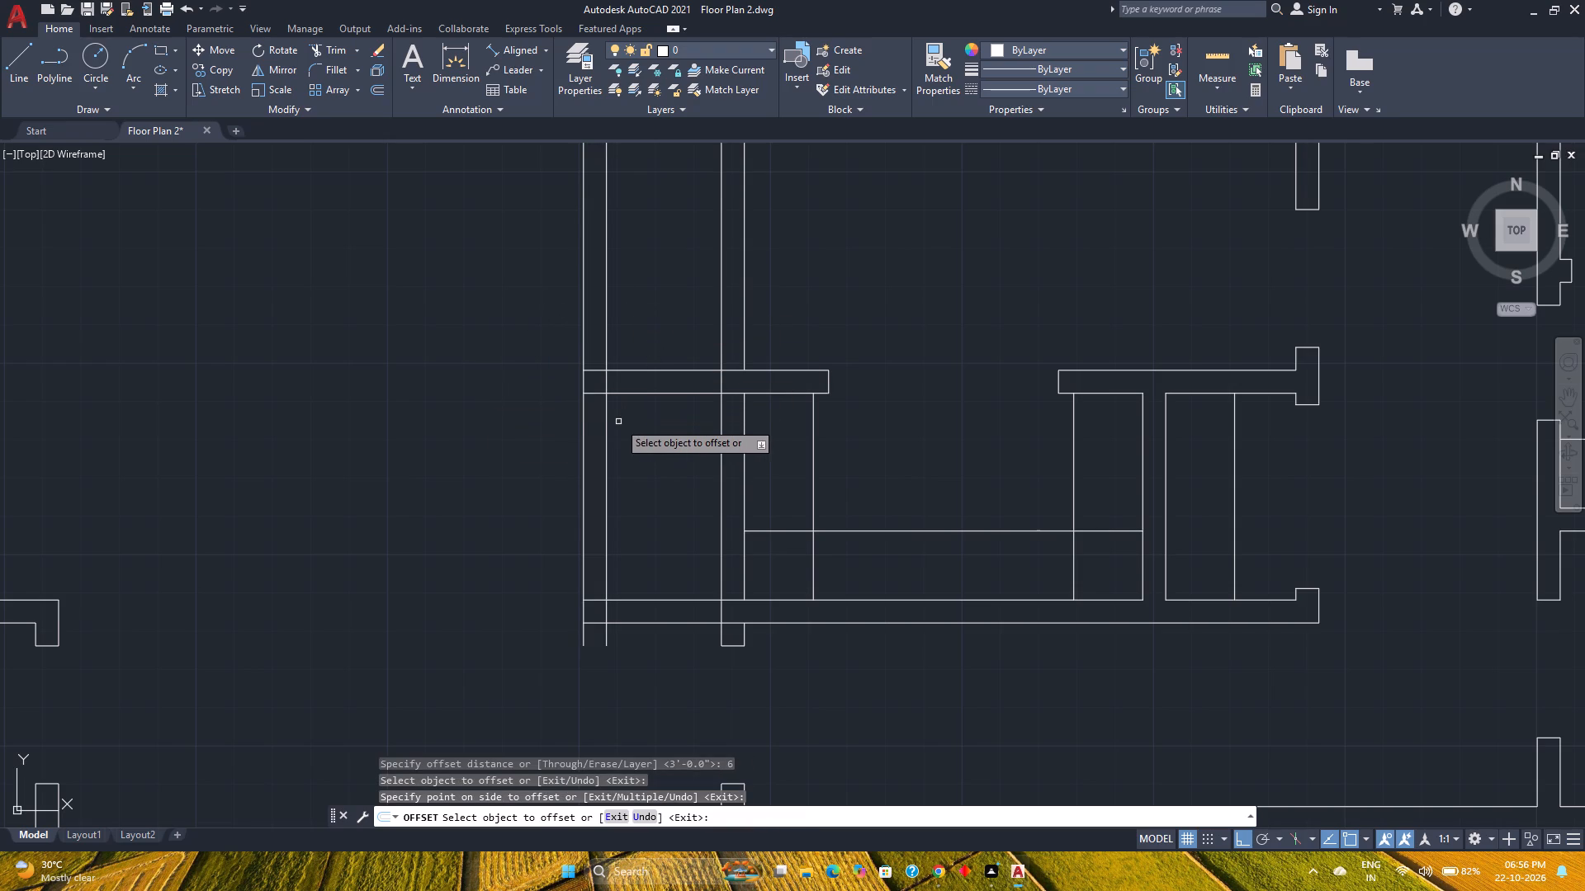
{"action": "key", "text": "Escape"}
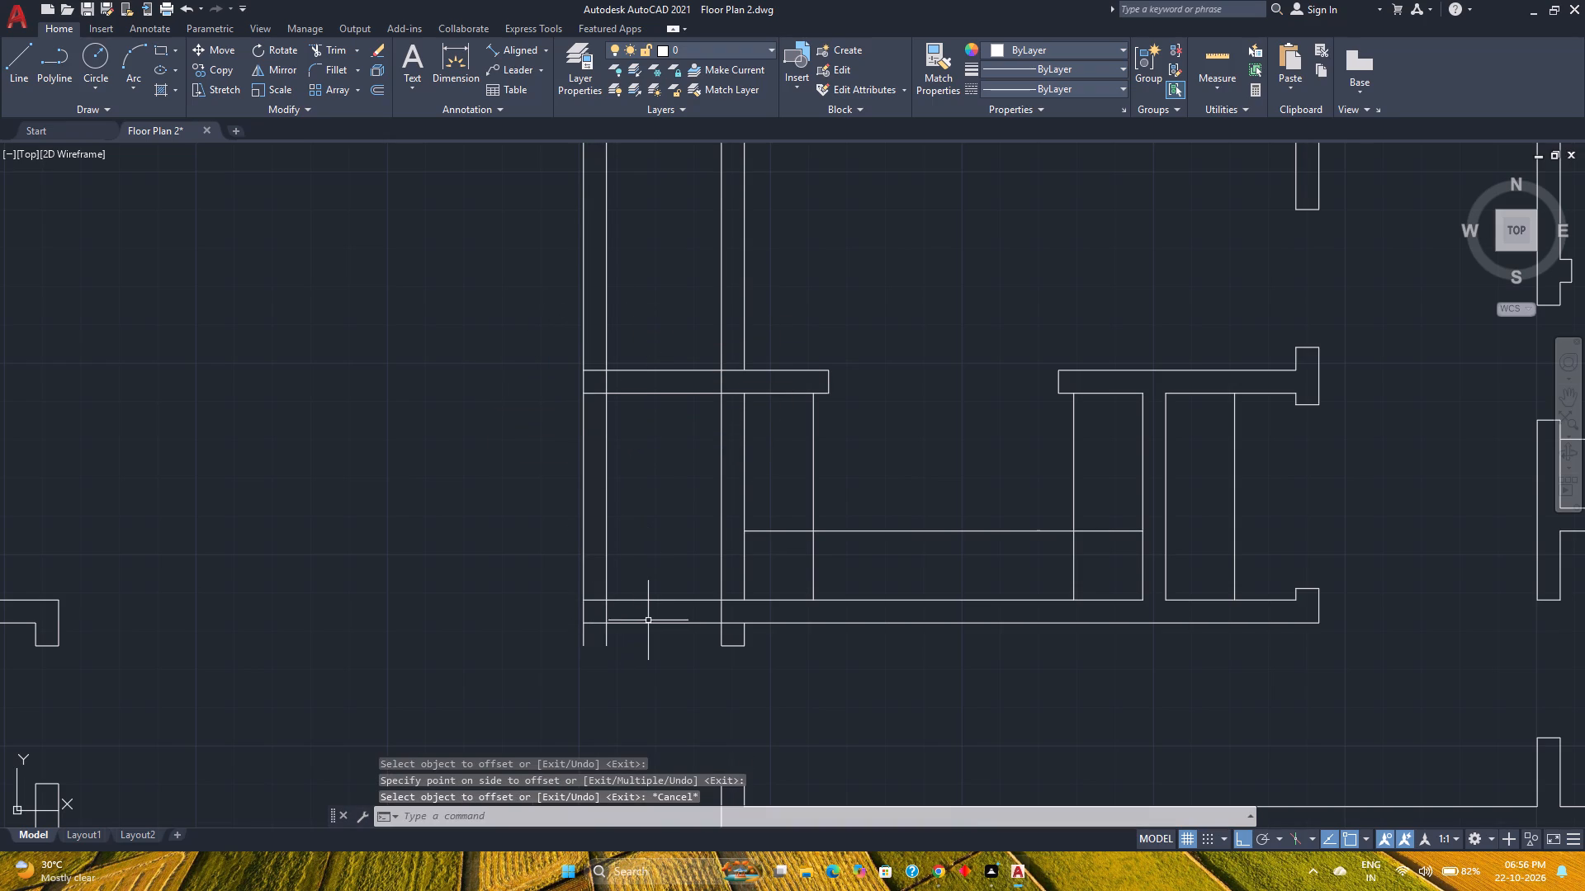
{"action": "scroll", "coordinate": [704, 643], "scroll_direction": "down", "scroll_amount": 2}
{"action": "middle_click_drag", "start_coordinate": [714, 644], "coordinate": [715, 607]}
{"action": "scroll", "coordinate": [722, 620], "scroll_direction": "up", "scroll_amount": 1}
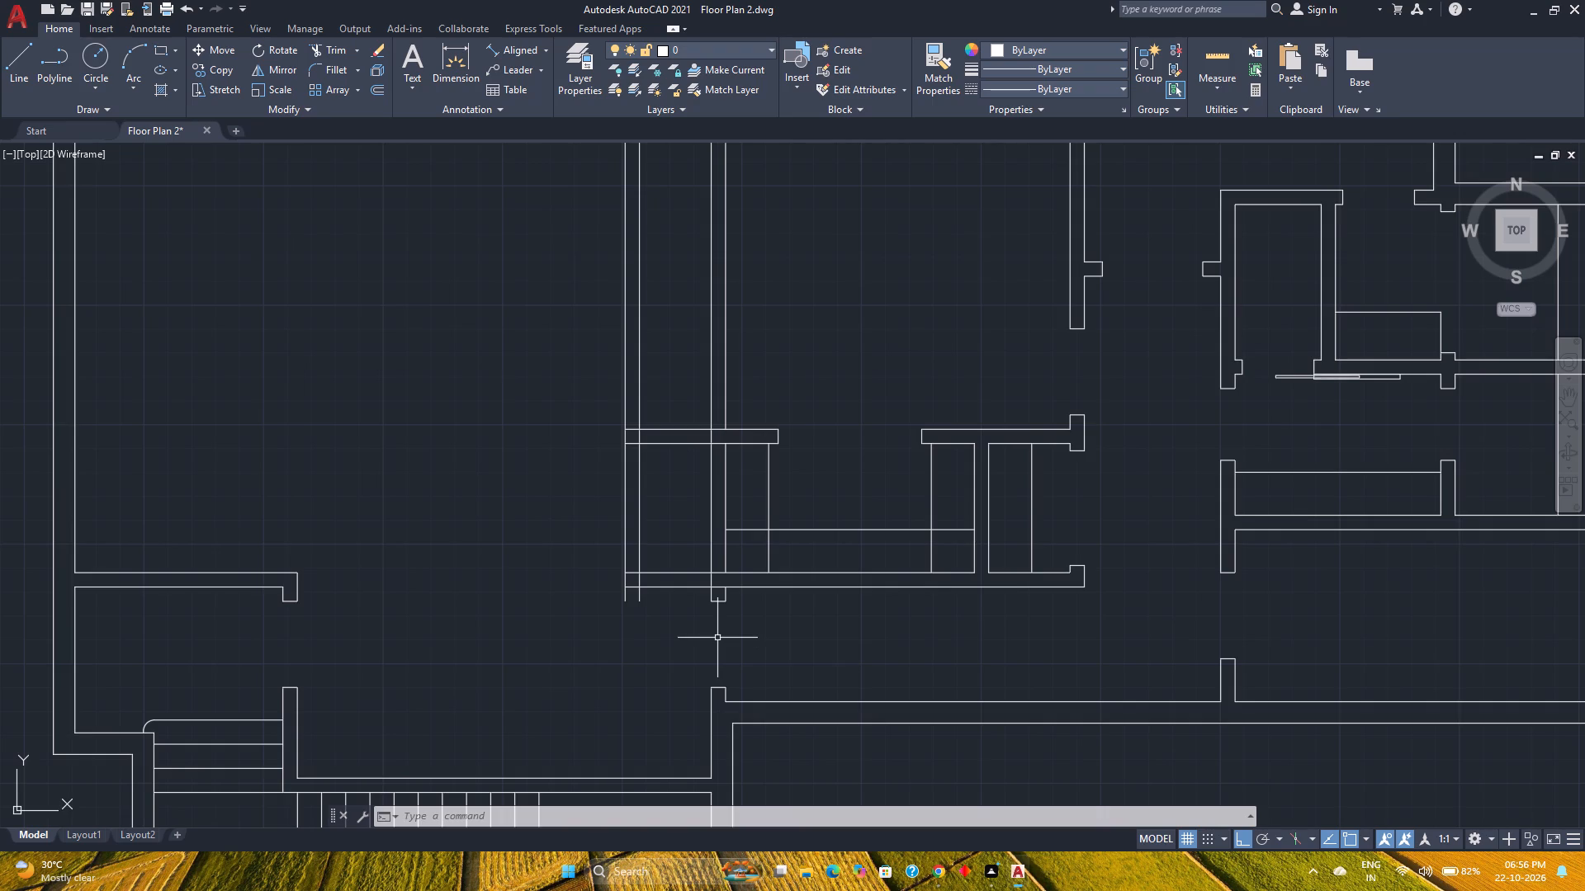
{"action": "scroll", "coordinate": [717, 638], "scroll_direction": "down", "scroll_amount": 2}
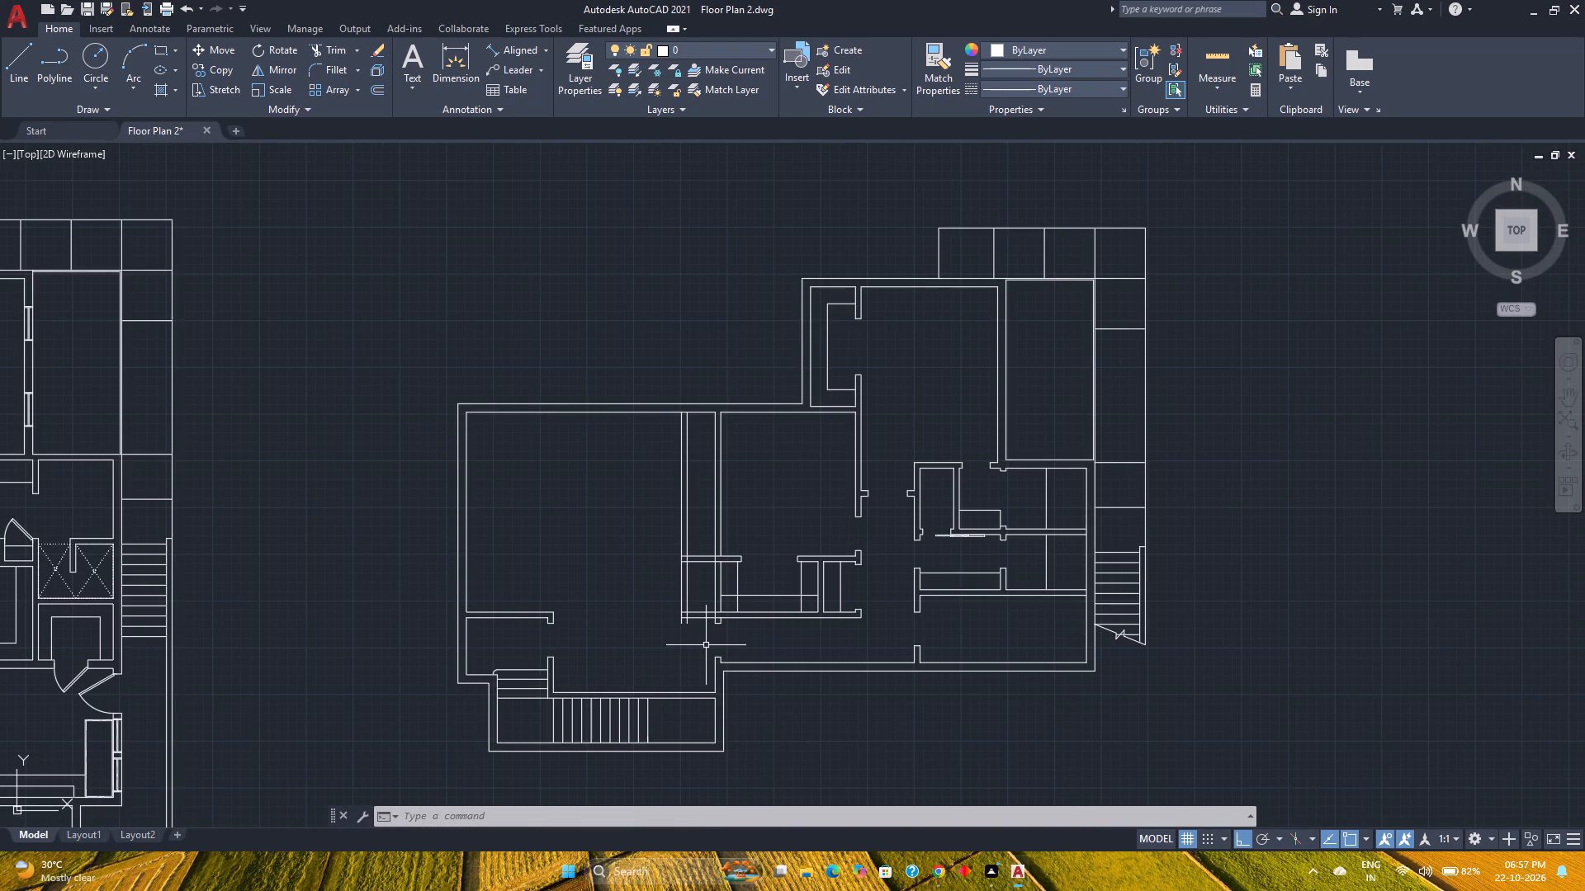
Move the old wall's south end cap line west to close the south end of the new offset wall lines.
{"action": "scroll", "coordinate": [706, 645], "scroll_direction": "down", "scroll_amount": 1}
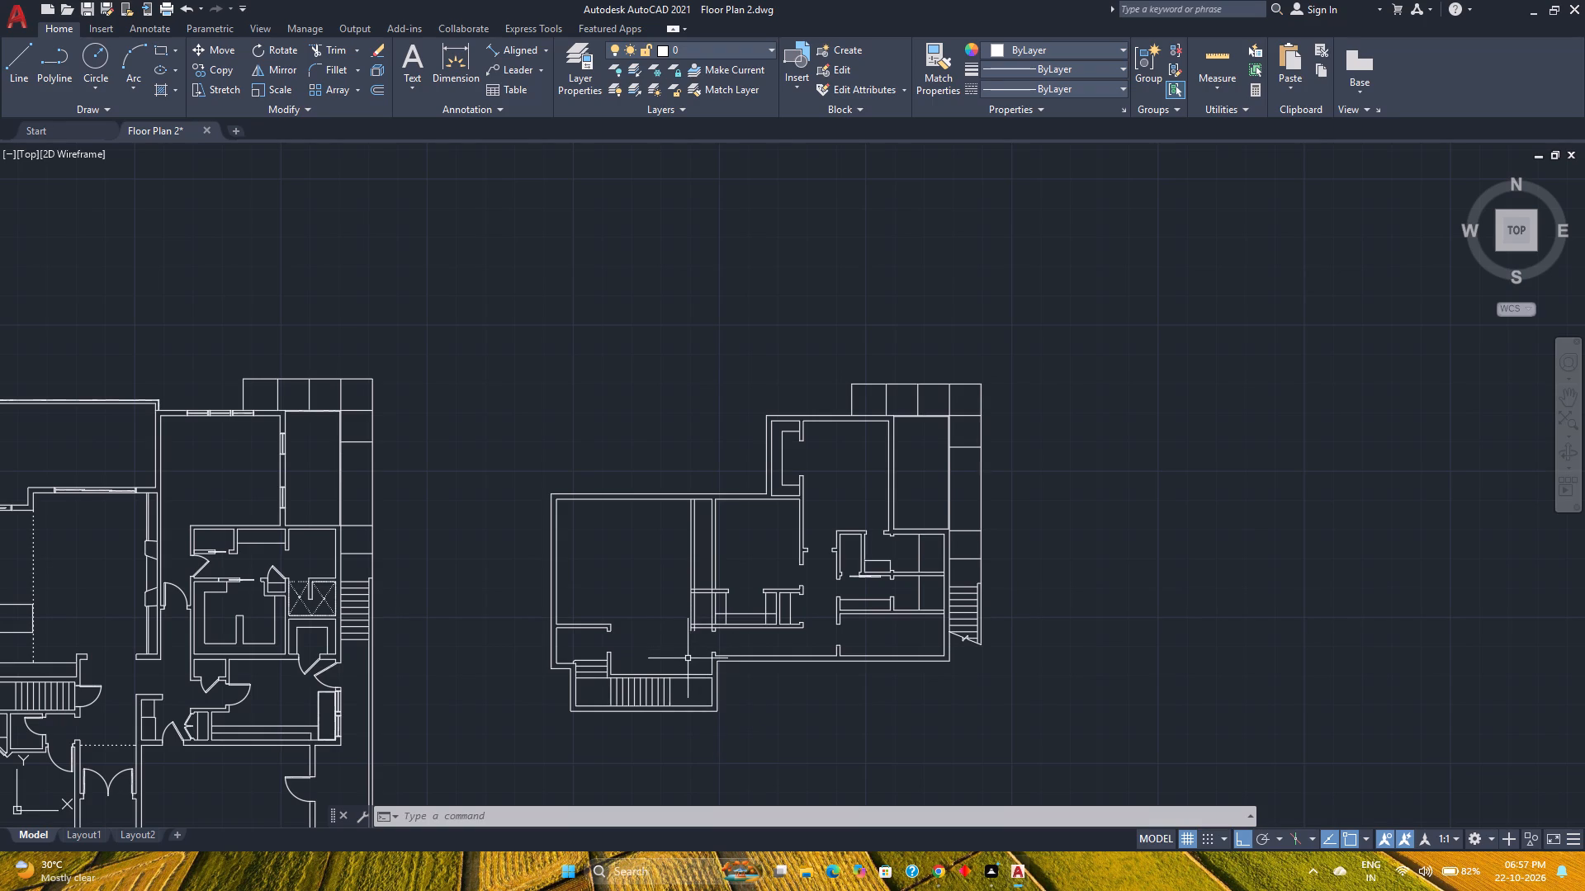
{"action": "scroll", "coordinate": [700, 643], "scroll_direction": "up", "scroll_amount": 2}
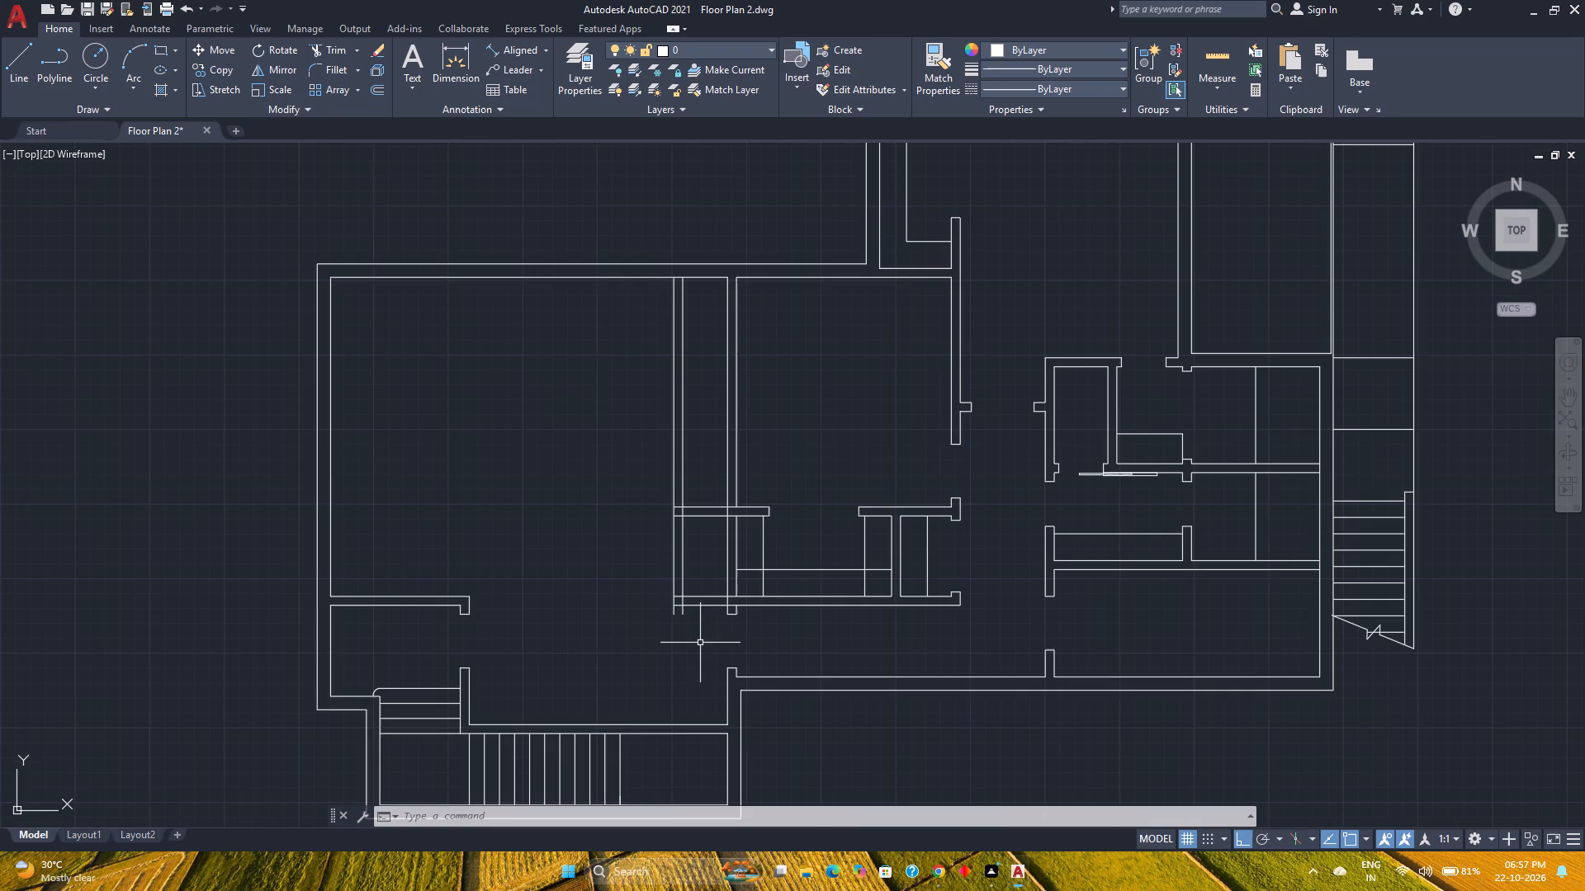
{"action": "scroll", "coordinate": [700, 629], "scroll_direction": "up", "scroll_amount": 1}
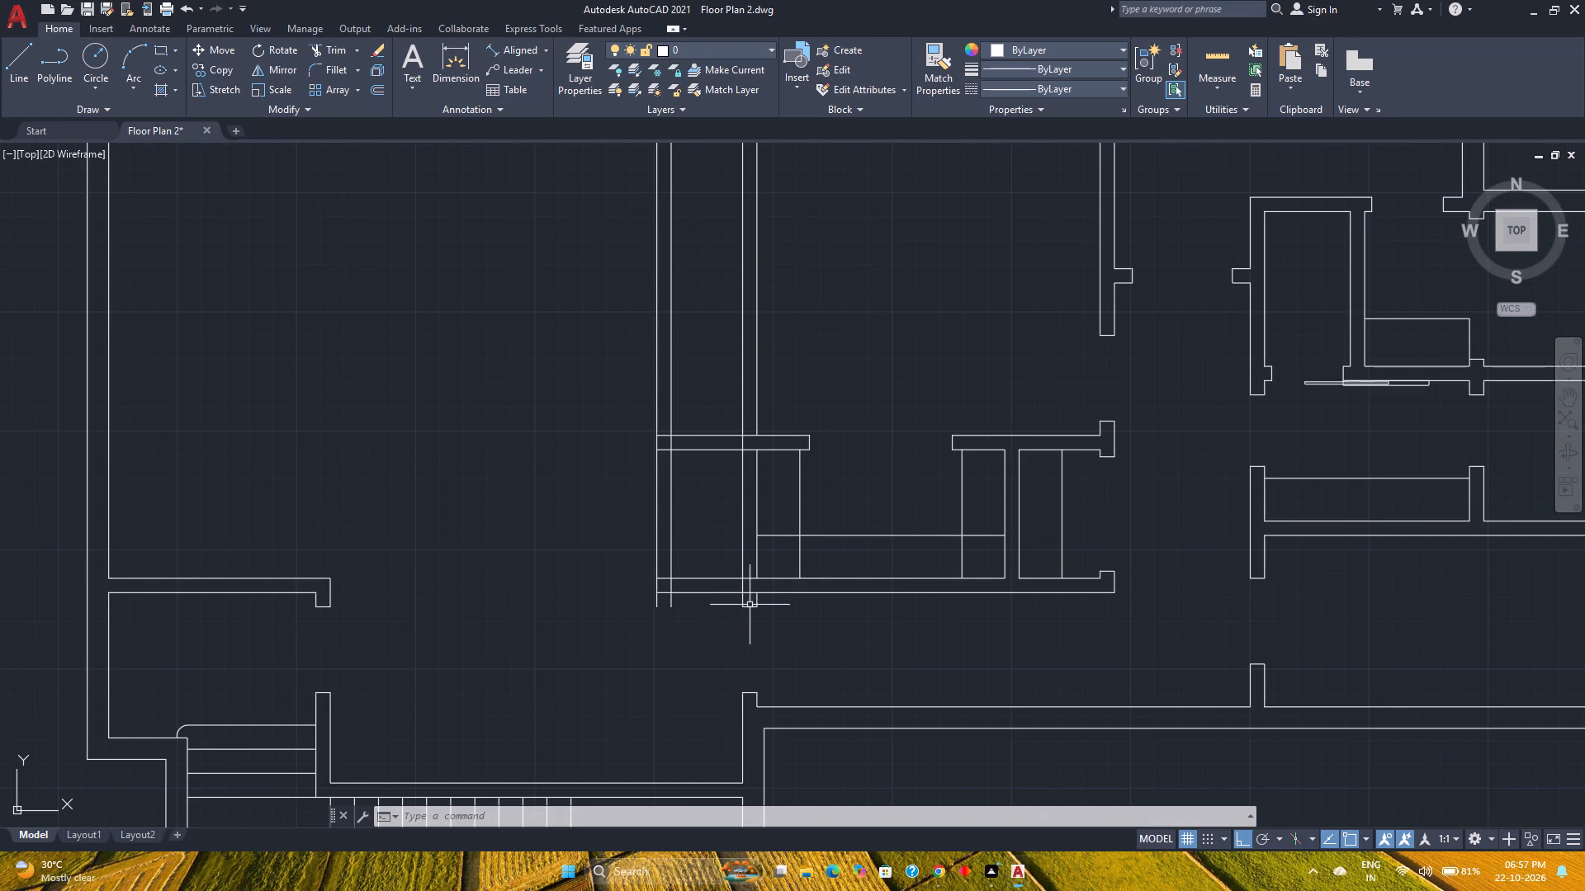
{"action": "left_click", "coordinate": [750, 605]}
{"action": "key", "text": "m"}
{"action": "key", "text": "Return"}
{"action": "scroll", "coordinate": [738, 623], "scroll_direction": "up", "scroll_amount": 3}
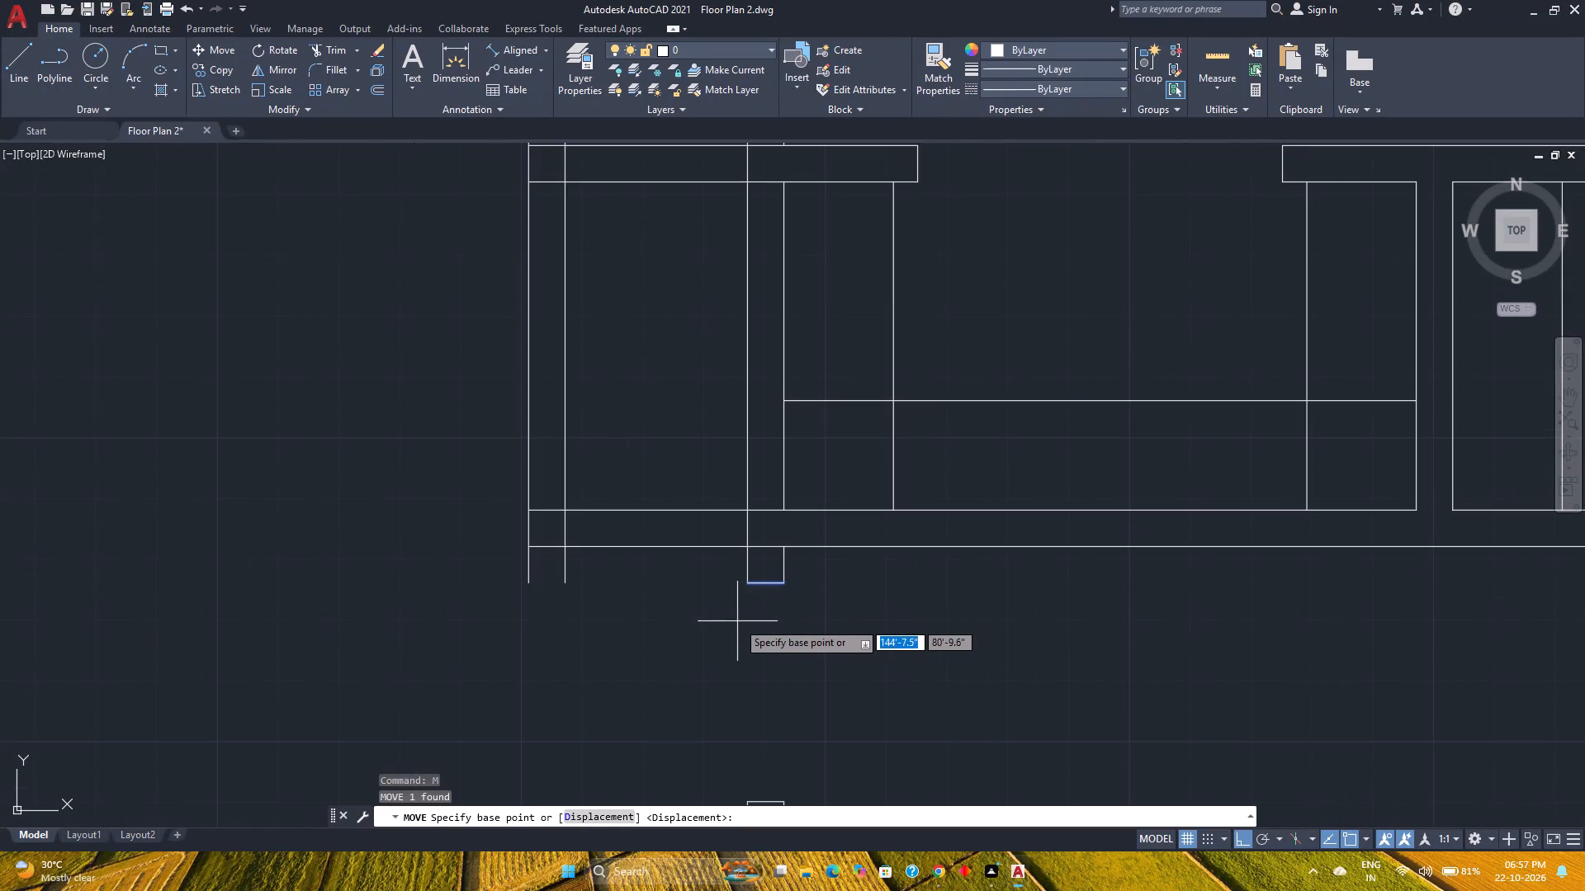
{"action": "left_click", "coordinate": [748, 591]}
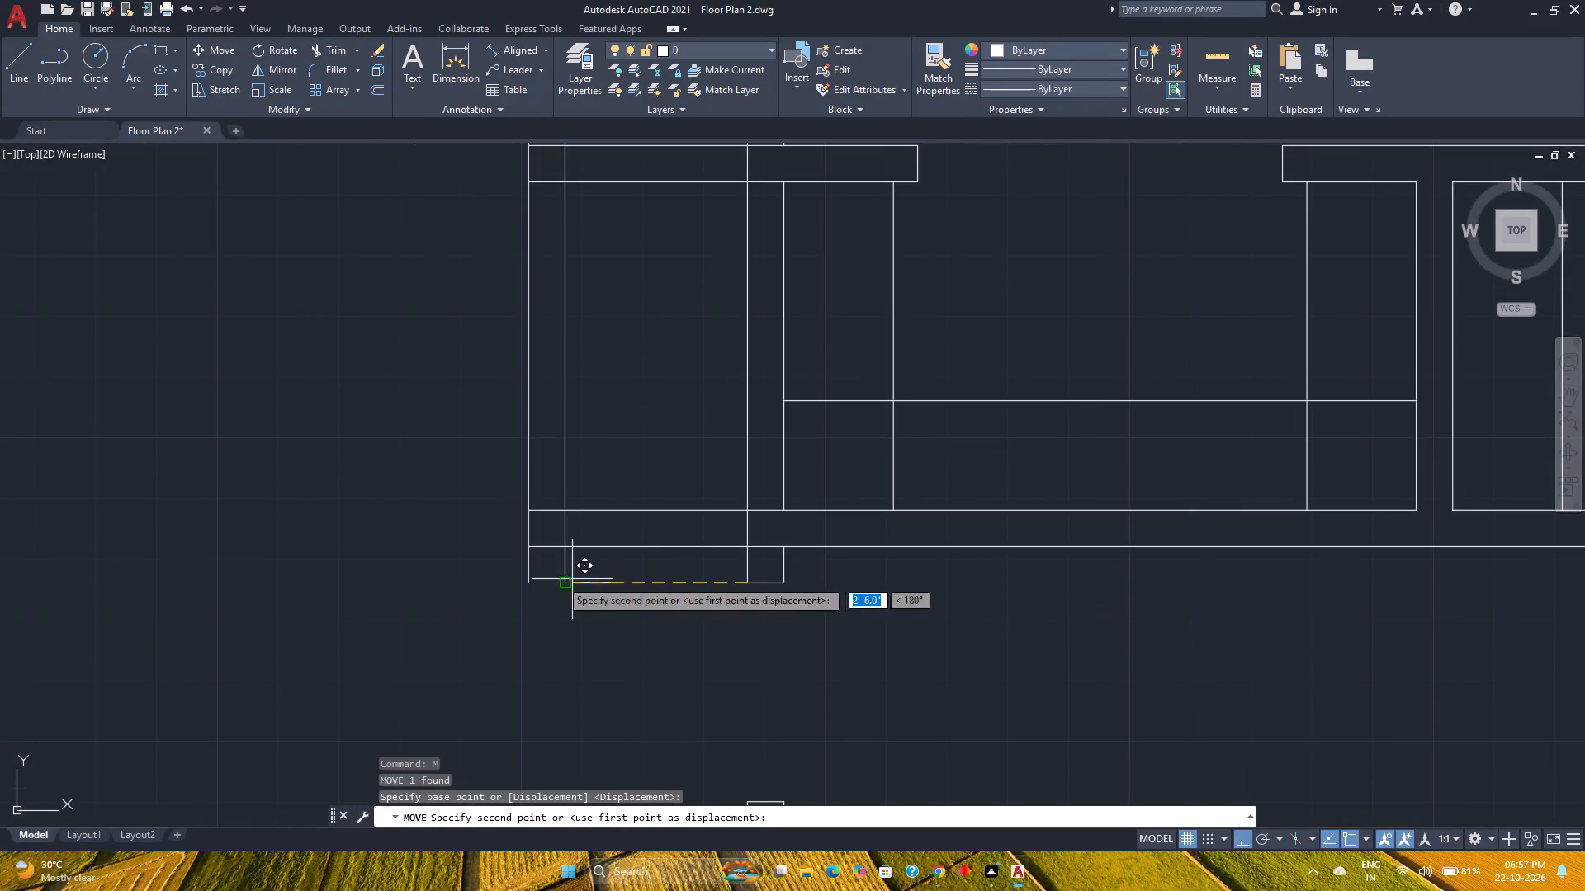
{"action": "left_click", "coordinate": [532, 583]}
{"action": "key", "text": "Escape"}
Move the staircase's east wall lines and the wall stub above them west to align with the new wall.
{"action": "scroll", "coordinate": [586, 631], "scroll_direction": "down", "scroll_amount": 1}
{"action": "middle_click_drag", "start_coordinate": [586, 631], "coordinate": [589, 630]}
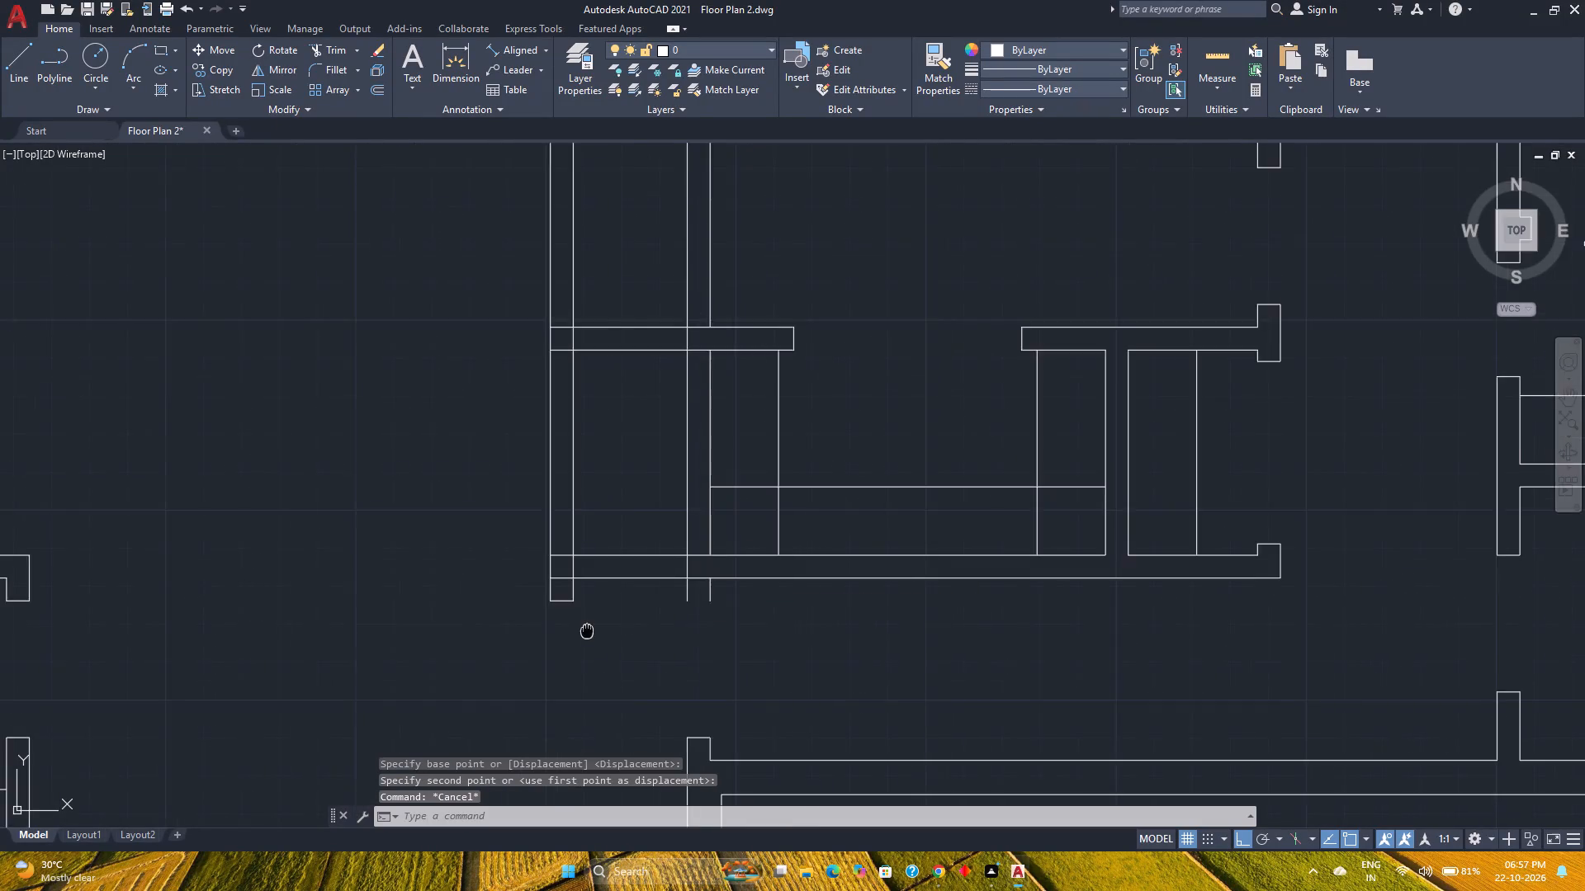
{"action": "middle_click_drag", "start_coordinate": [589, 630], "coordinate": [763, 535]}
{"action": "scroll", "coordinate": [780, 540], "scroll_direction": "down", "scroll_amount": 2}
{"action": "scroll", "coordinate": [845, 643], "scroll_direction": "up", "scroll_amount": 2}
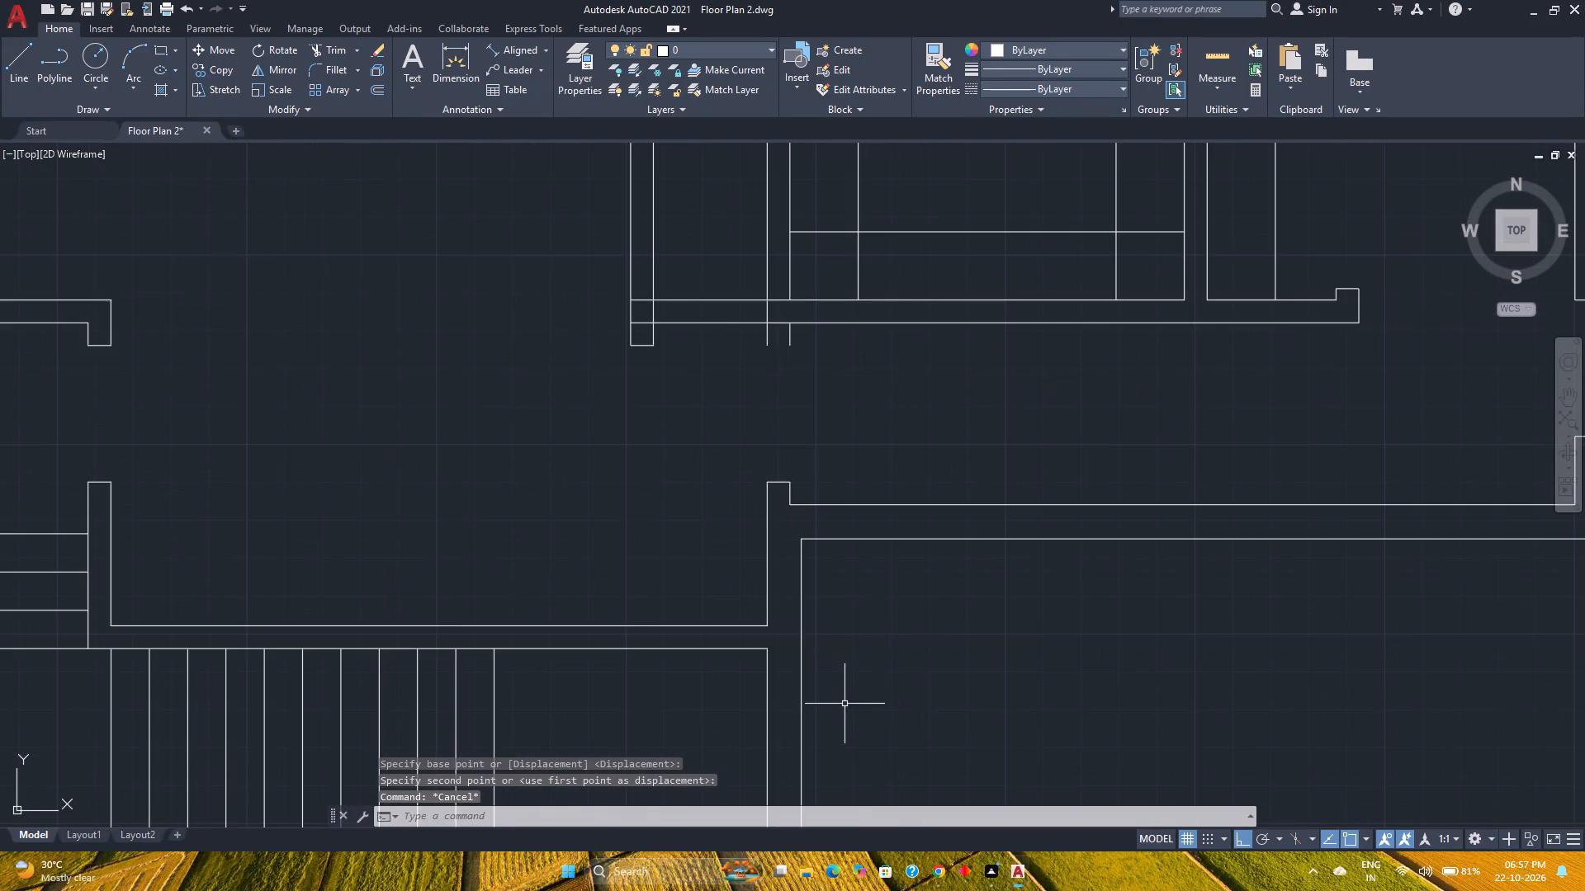
{"action": "scroll", "coordinate": [845, 701], "scroll_direction": "down", "scroll_amount": 1}
{"action": "left_click", "coordinate": [839, 711]}
{"action": "left_click", "coordinate": [758, 708]}
{"action": "left_click", "coordinate": [804, 625]}
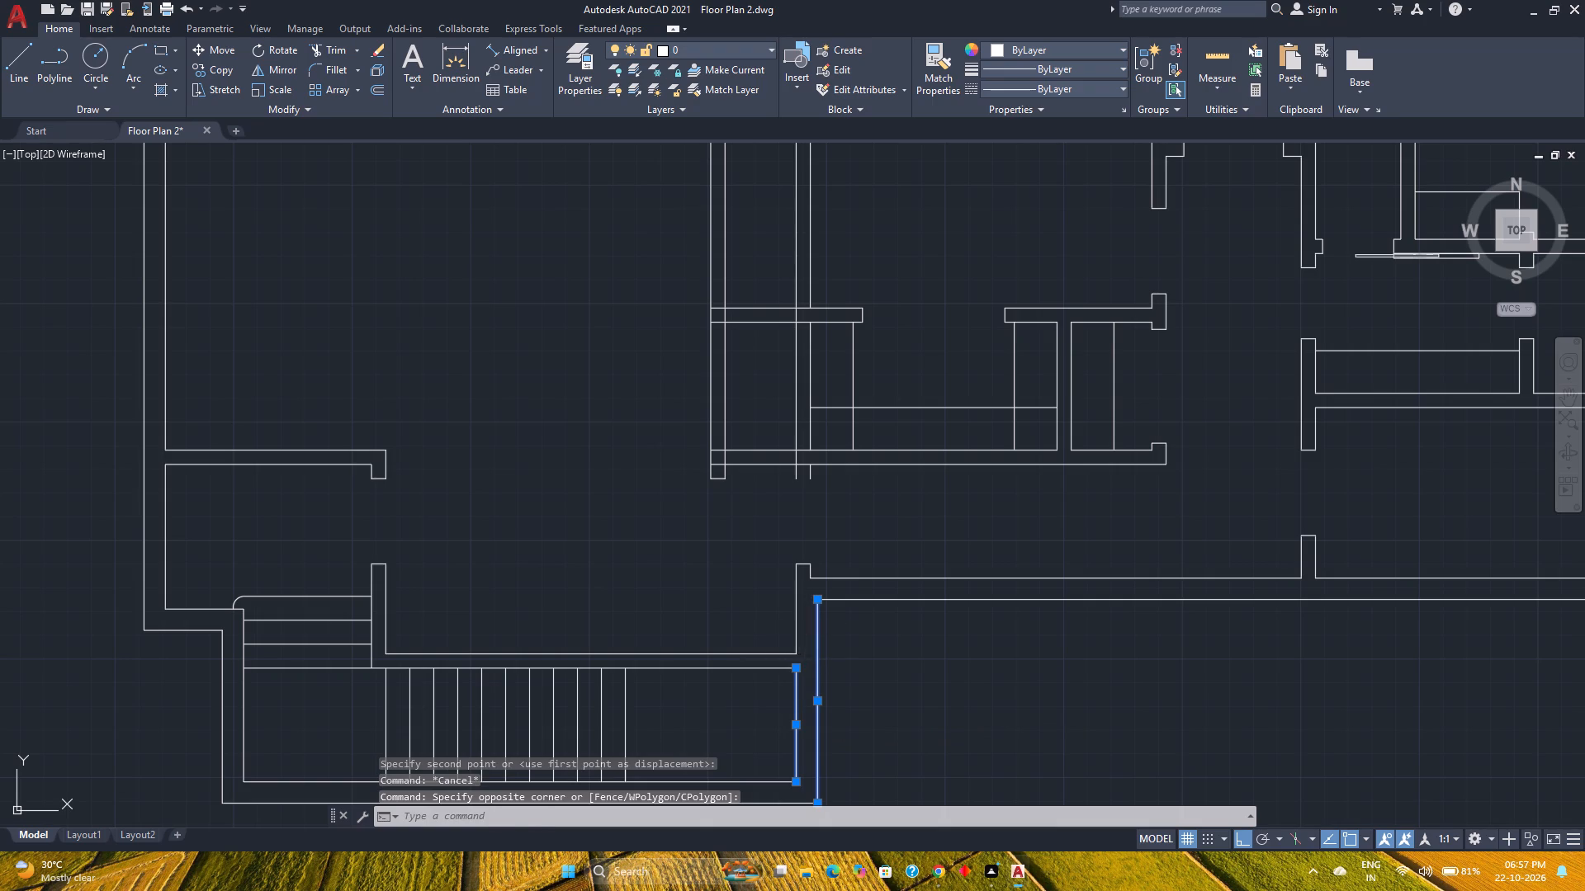
{"action": "left_click", "coordinate": [776, 613]}
{"action": "scroll", "coordinate": [797, 572], "scroll_direction": "up", "scroll_amount": 2}
{"action": "left_click", "coordinate": [854, 574]}
{"action": "left_click", "coordinate": [784, 541]}
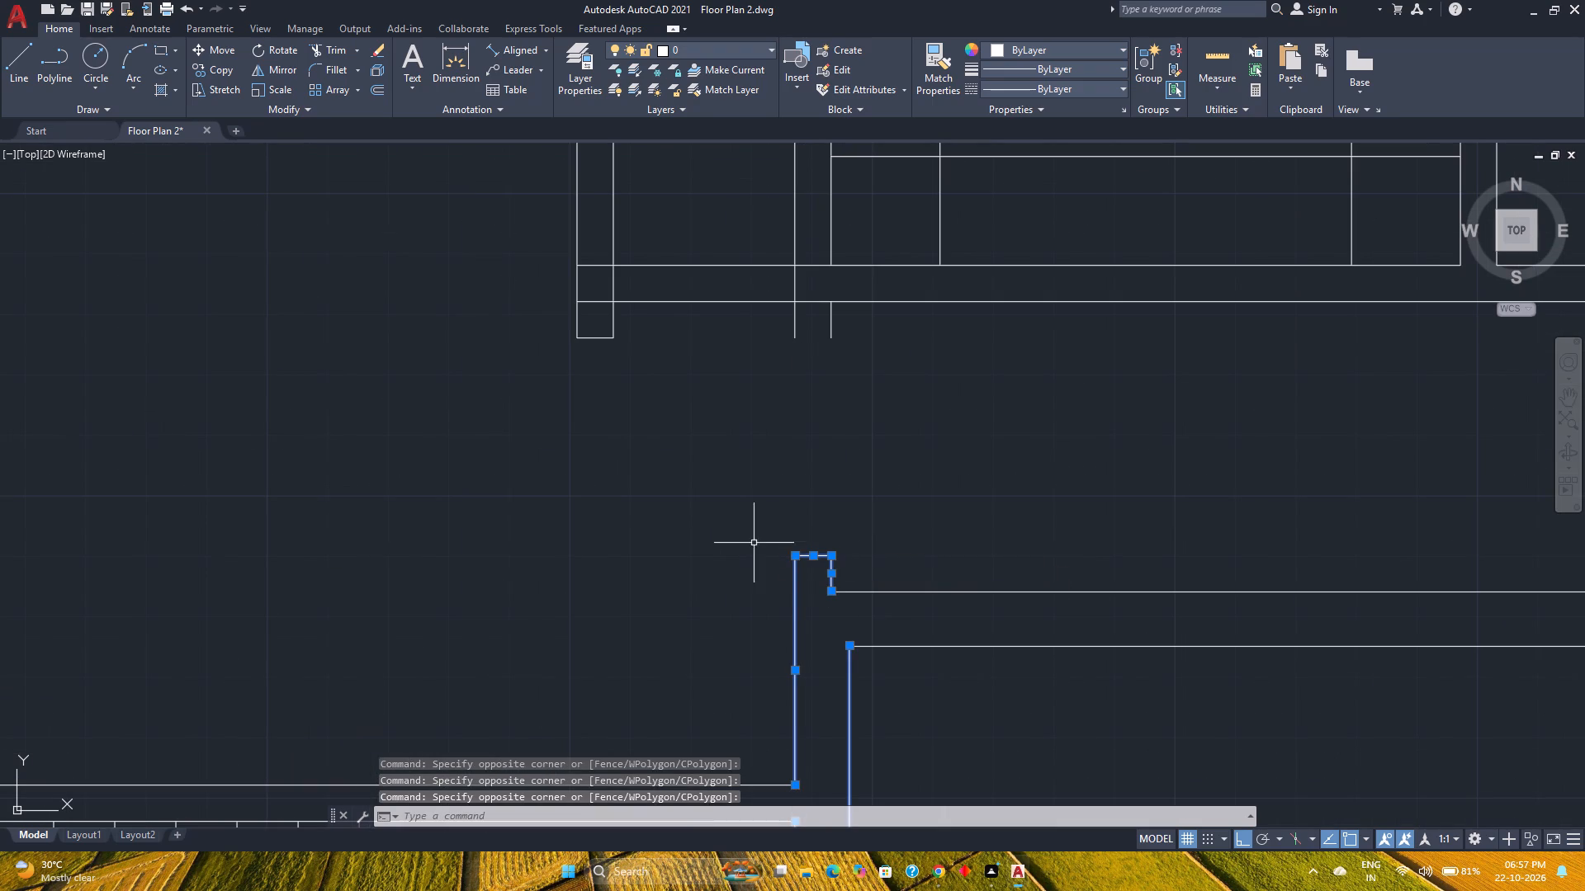
{"action": "left_click", "coordinate": [218, 54]}
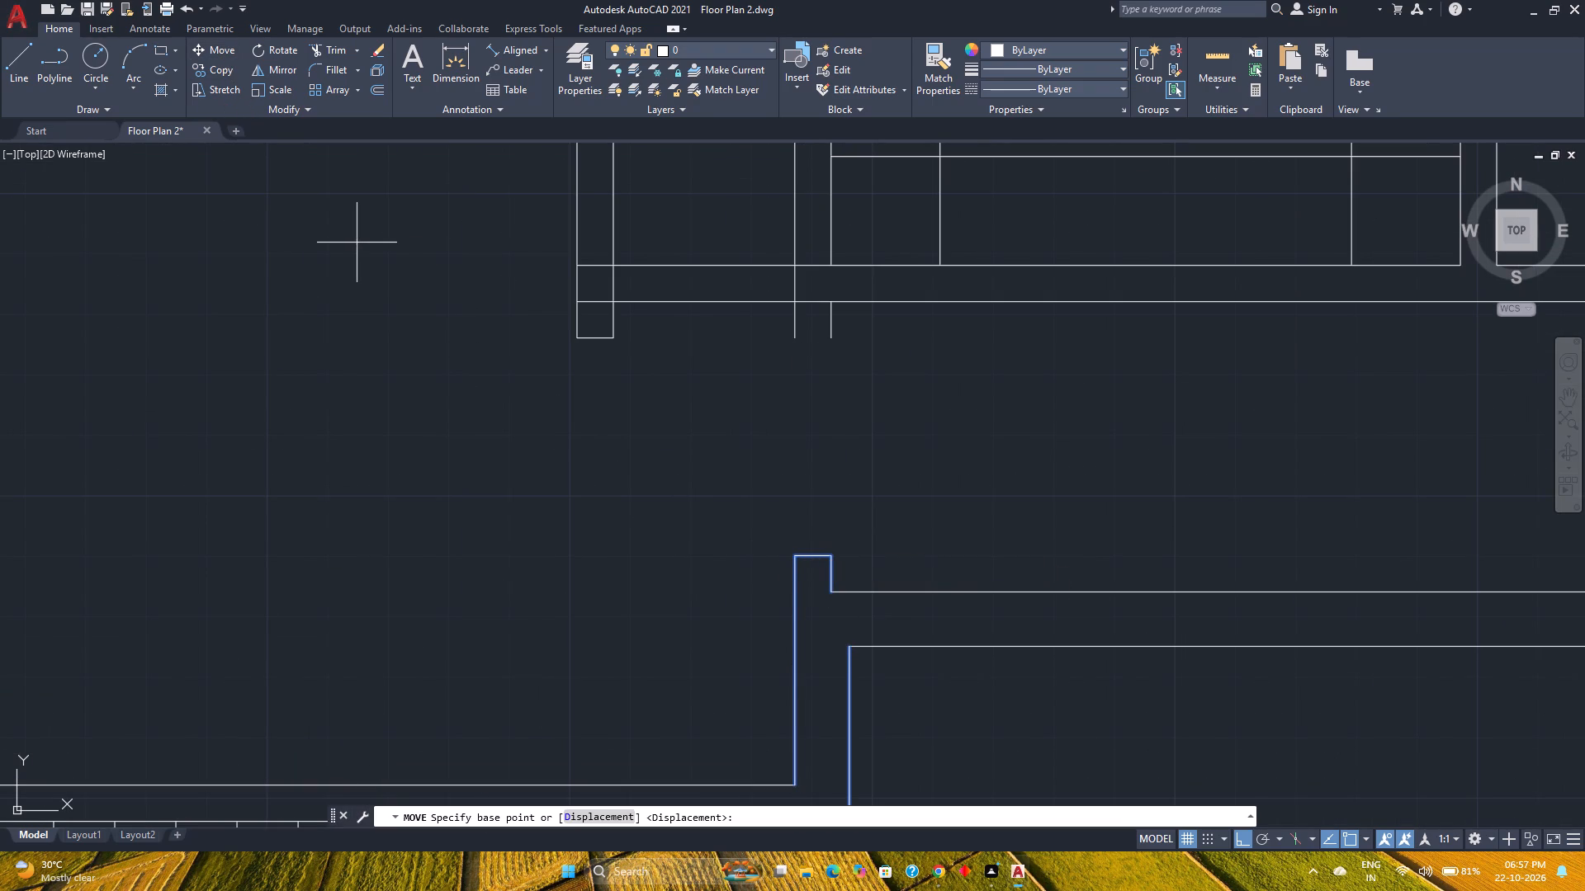
{"action": "left_click", "coordinate": [794, 337]}
{"action": "left_click", "coordinate": [580, 341]}
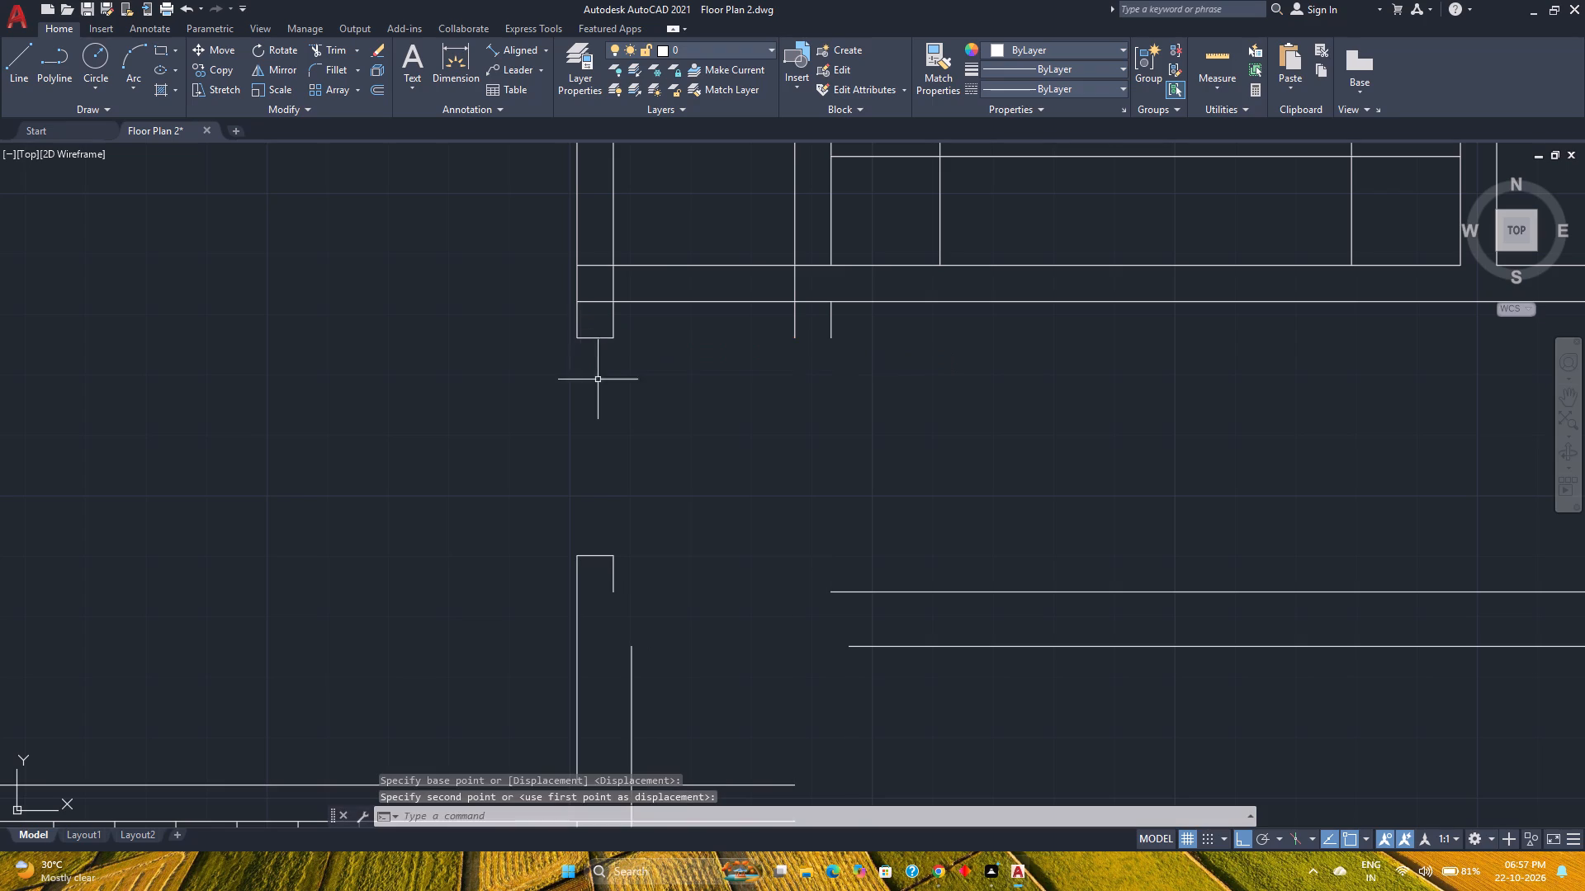
Extend both lines of the corridor's south wall west to the moved wall stub and staircase wall.
{"action": "scroll", "coordinate": [647, 429], "scroll_direction": "down", "scroll_amount": 2}
{"action": "key", "text": "e"}
{"action": "key", "text": "x"}
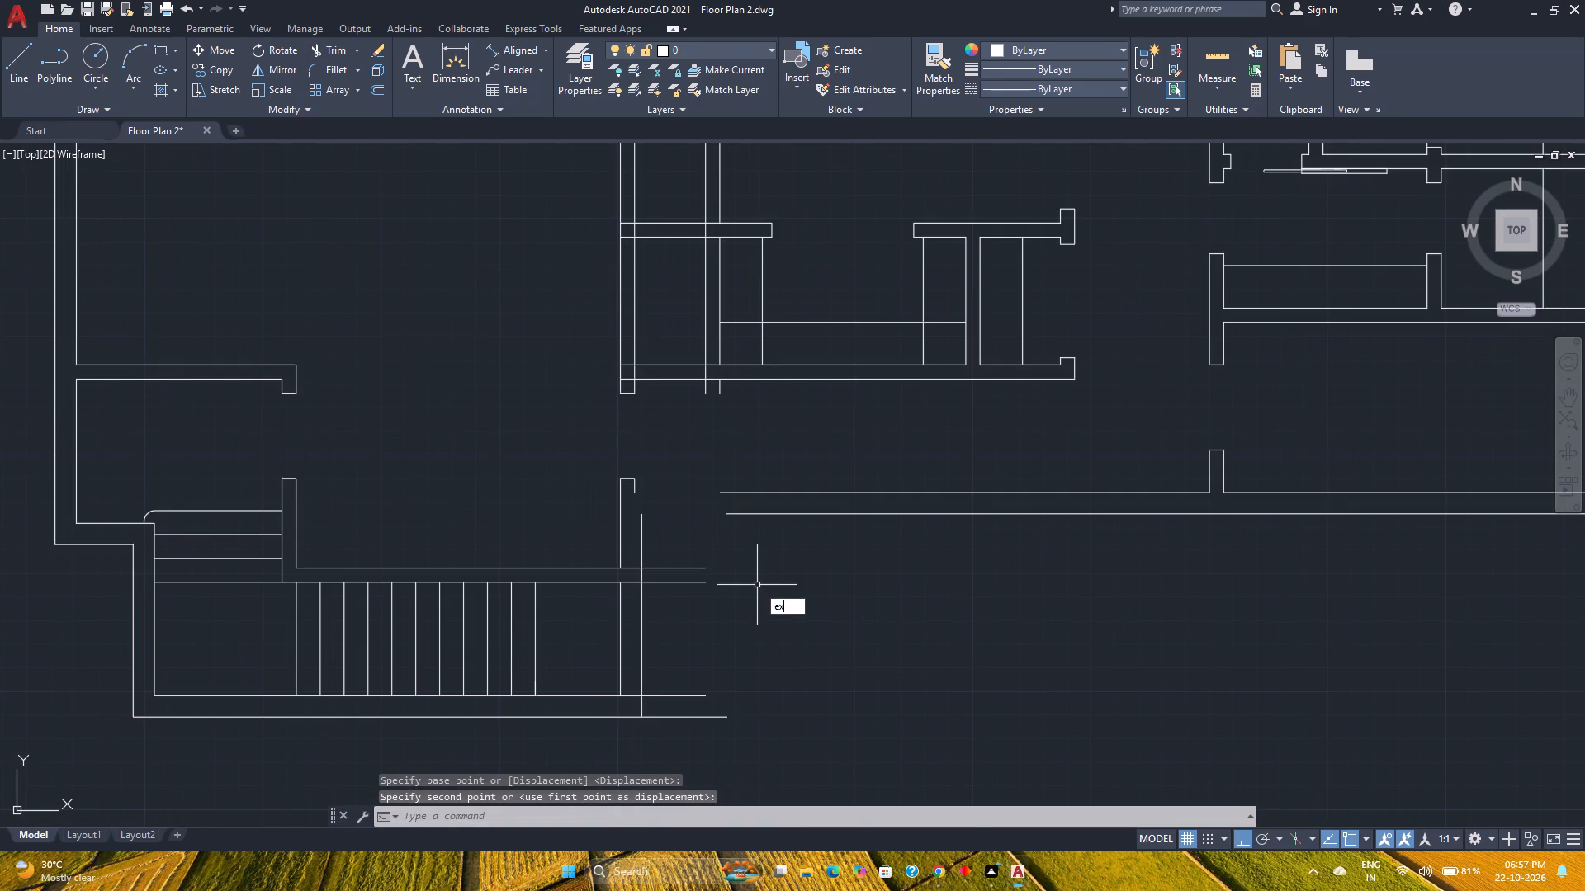
{"action": "key", "text": "Return"}
{"action": "left_click", "coordinate": [786, 469]}
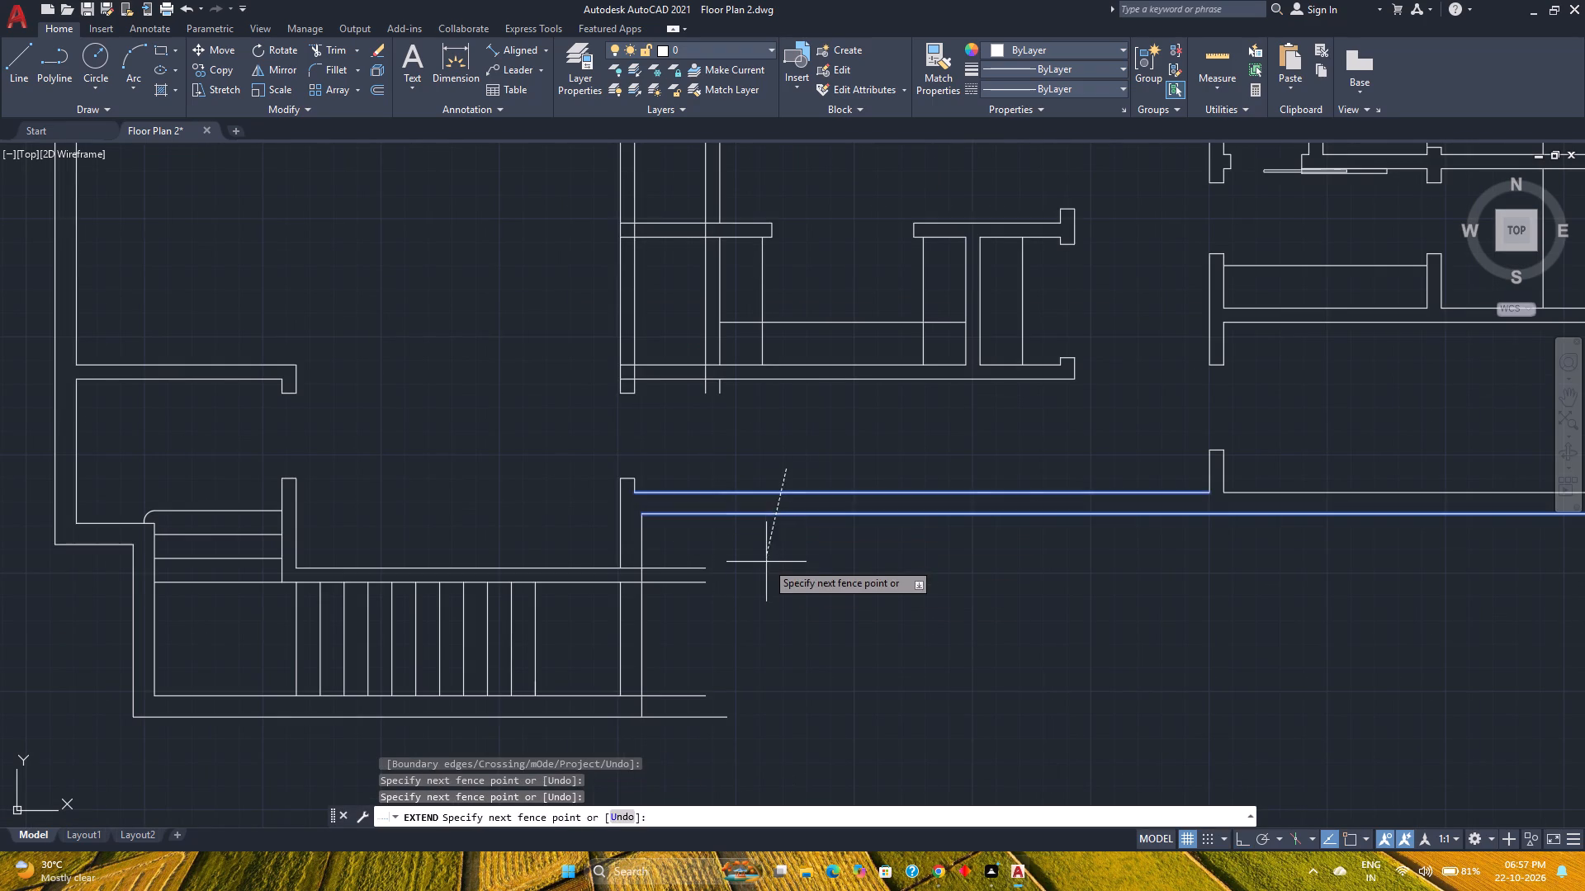
{"action": "left_click", "coordinate": [766, 562]}
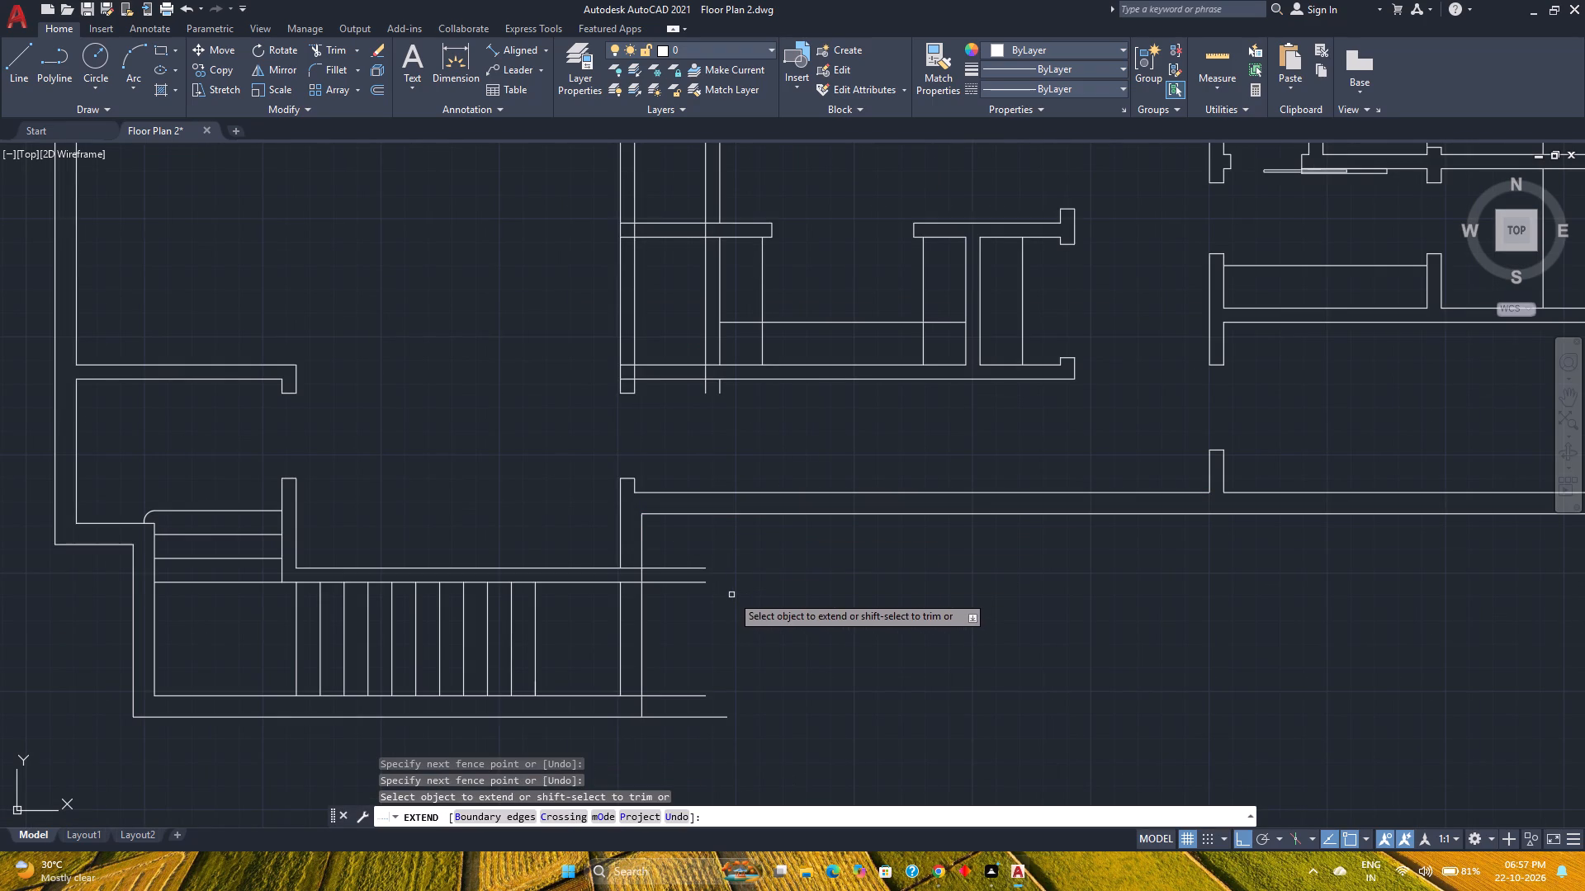
Fillet the four east corners of the staircase walls with the Multiple option, joining them to the moved wall lines.
{"action": "left_click", "coordinate": [314, 68]}
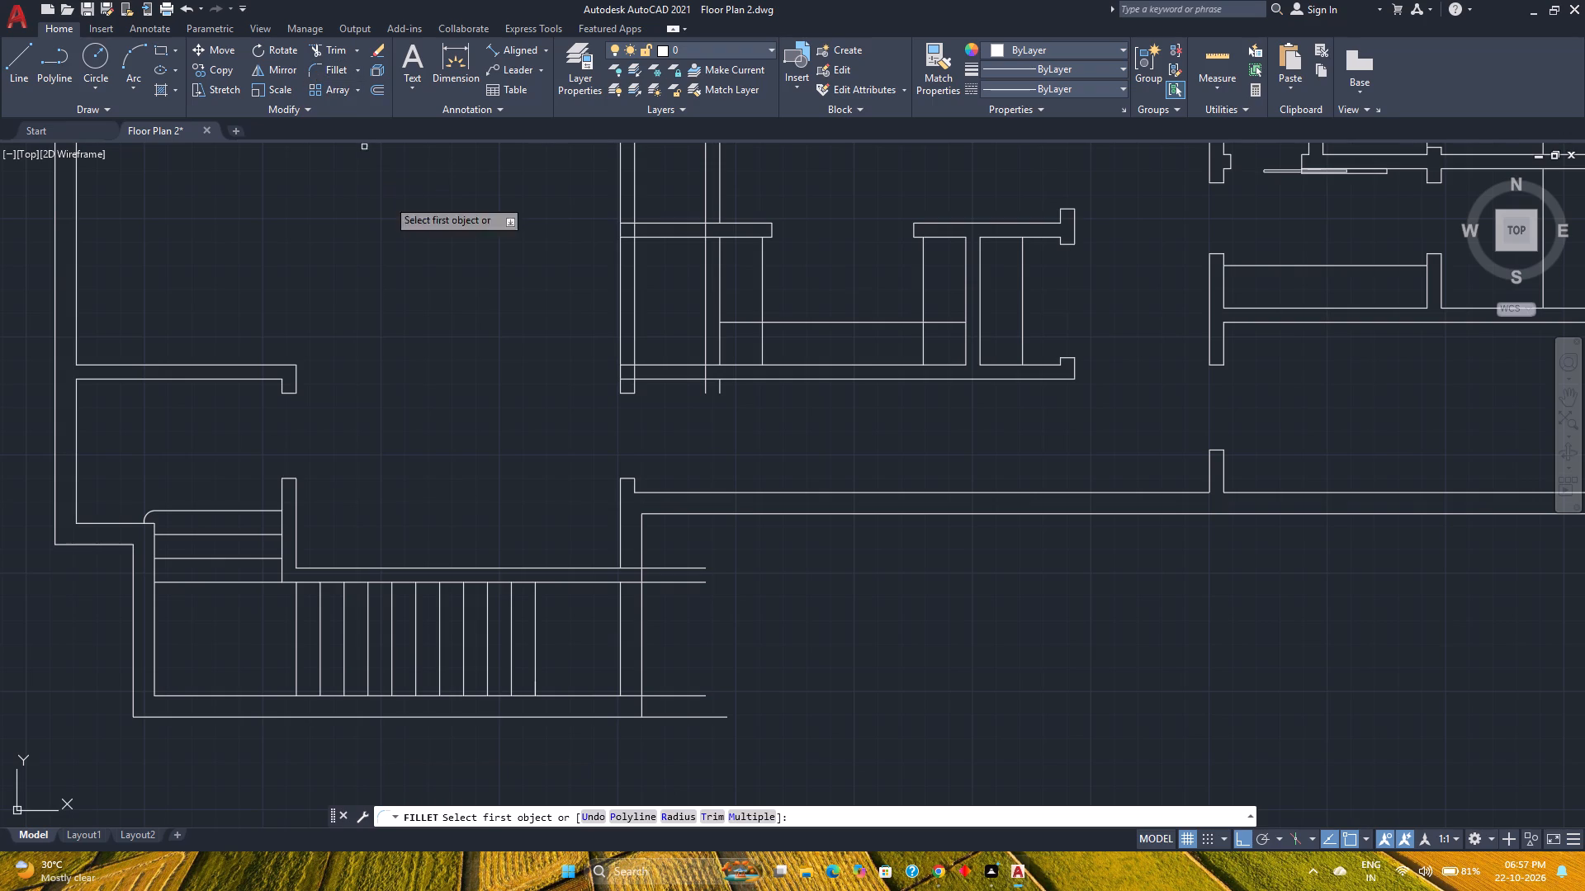
{"action": "key", "text": "m"}
{"action": "key", "text": "Return"}
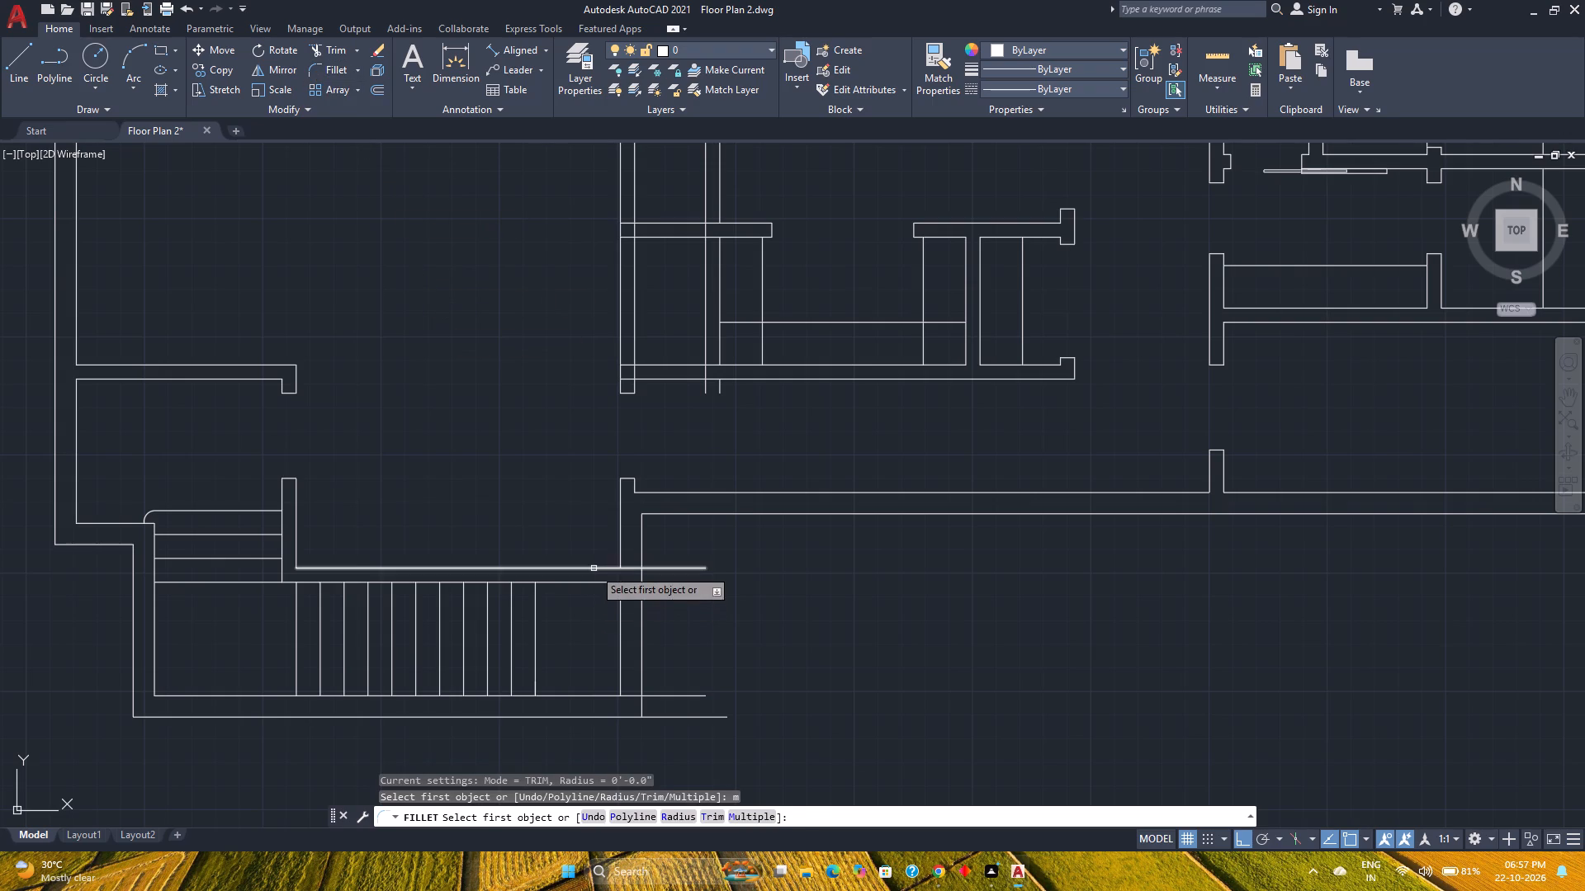
{"action": "left_click", "coordinate": [594, 568]}
{"action": "left_click", "coordinate": [624, 542]}
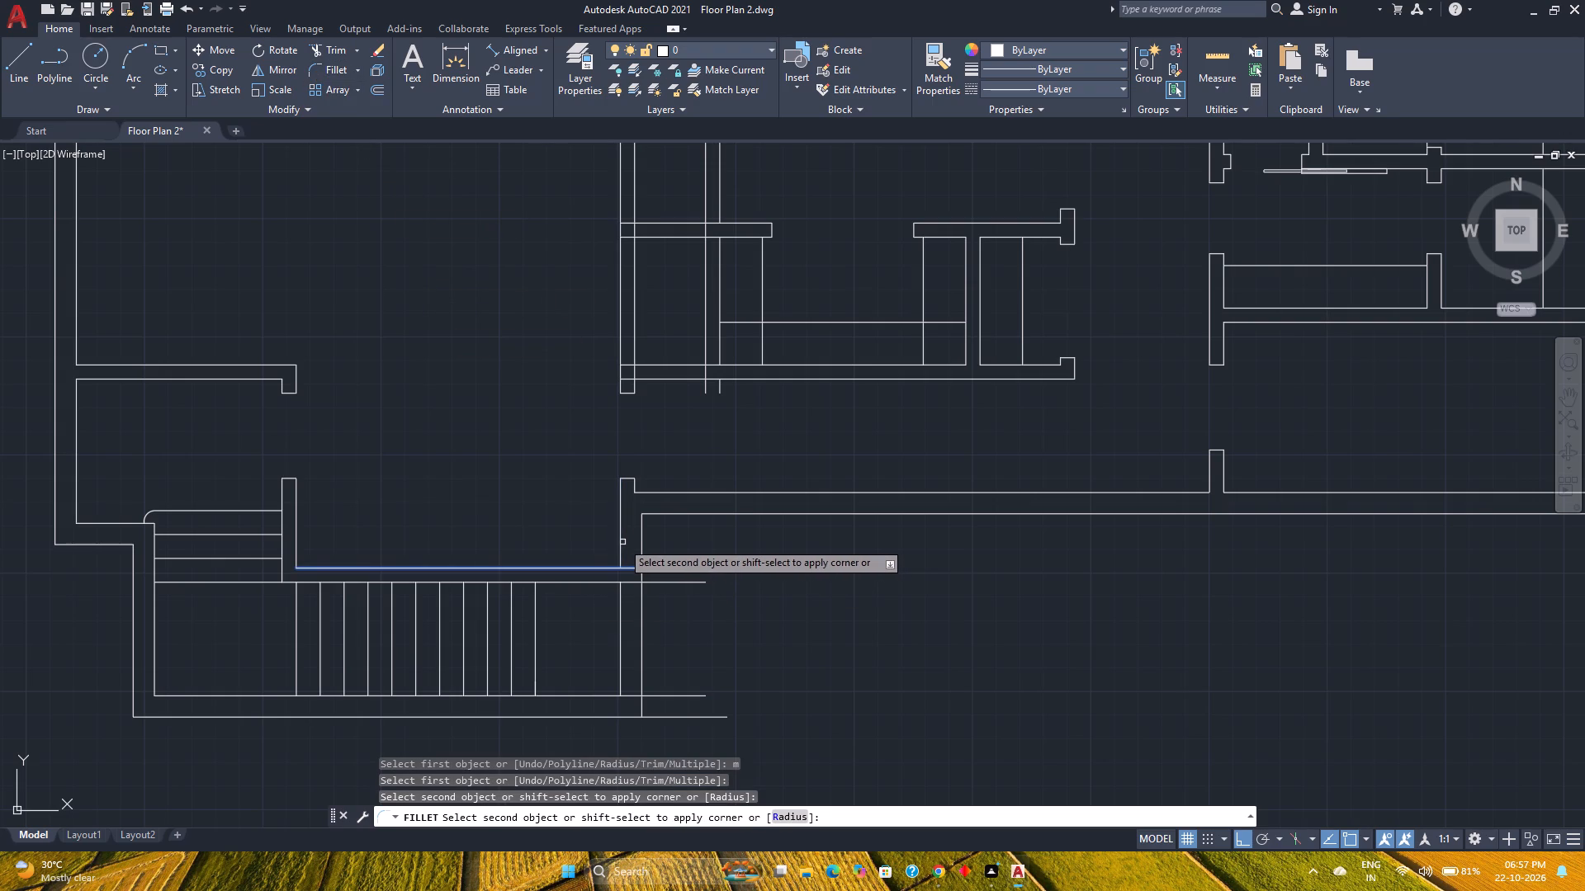
{"action": "left_click", "coordinate": [618, 542]}
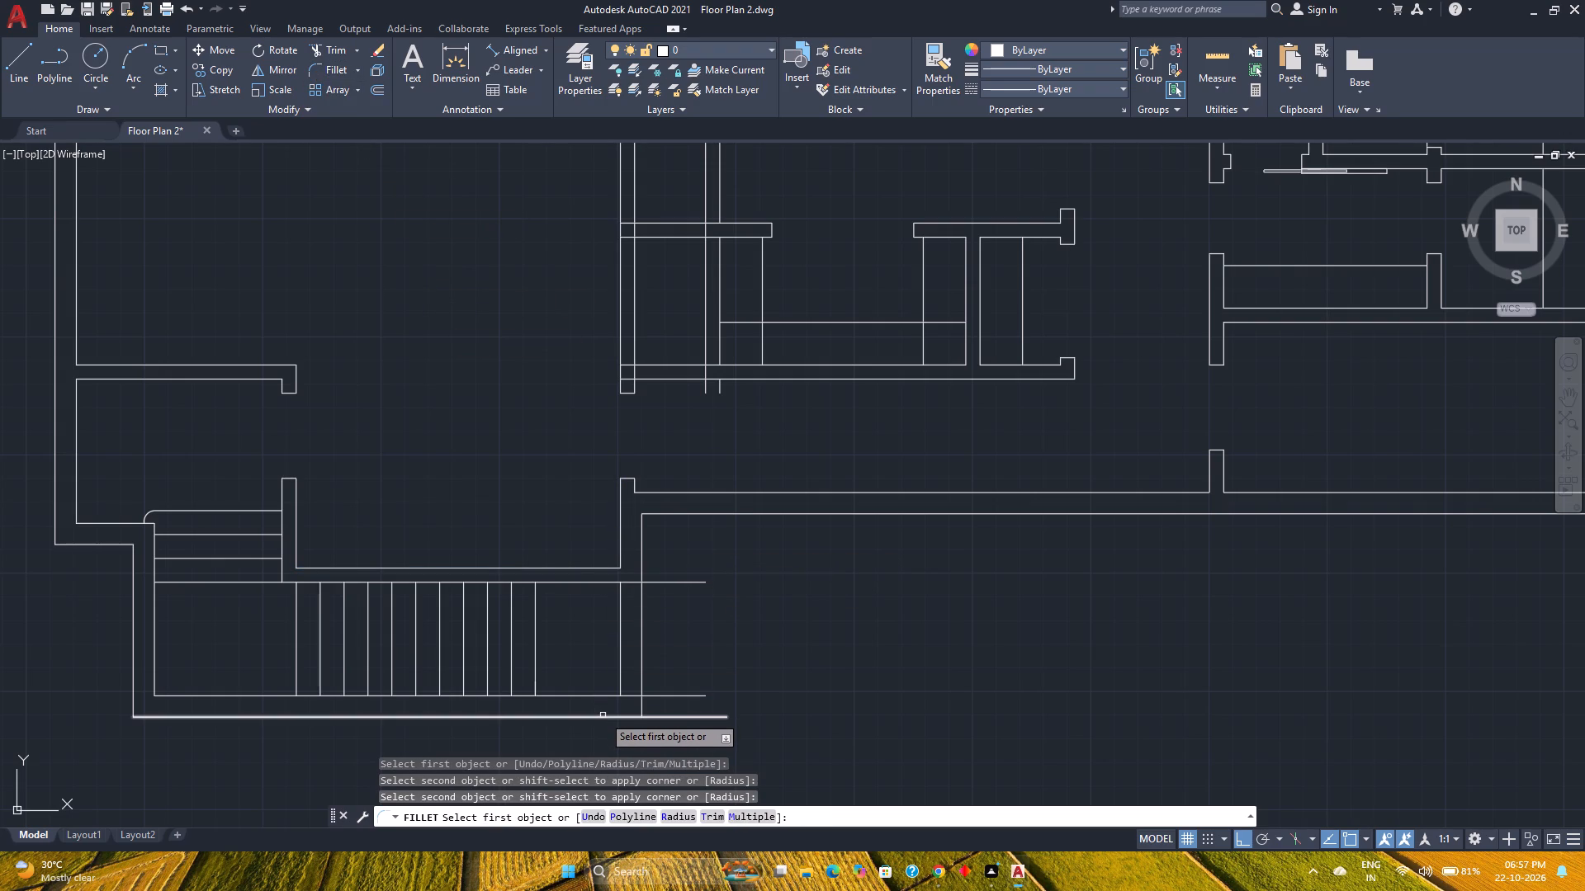
{"action": "left_click", "coordinate": [603, 717]}
{"action": "left_click", "coordinate": [641, 662]}
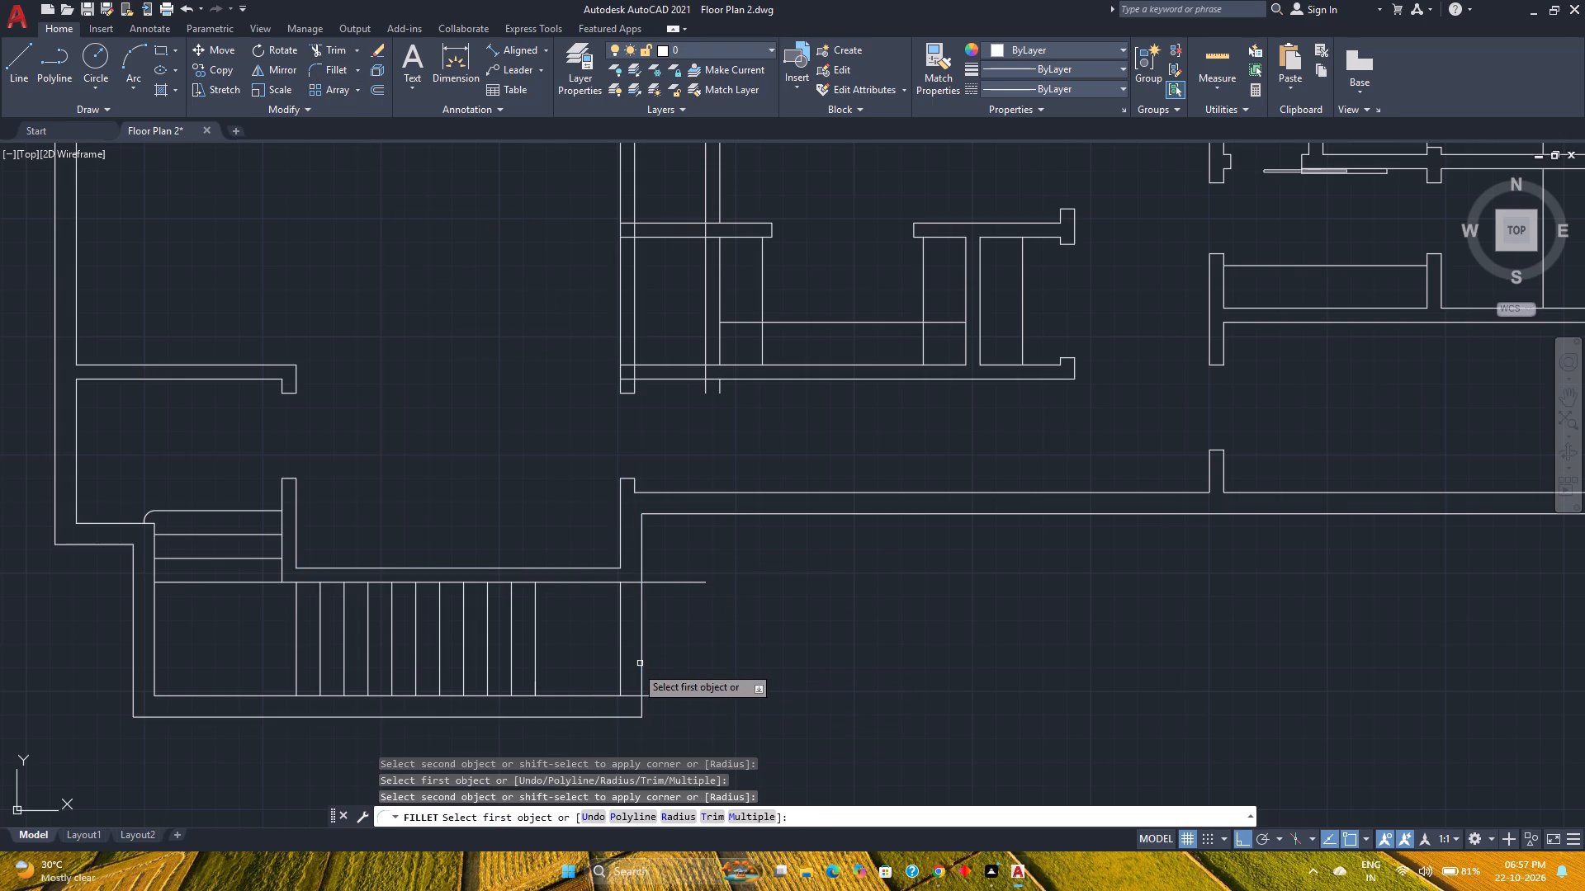
{"action": "left_click", "coordinate": [603, 695]}
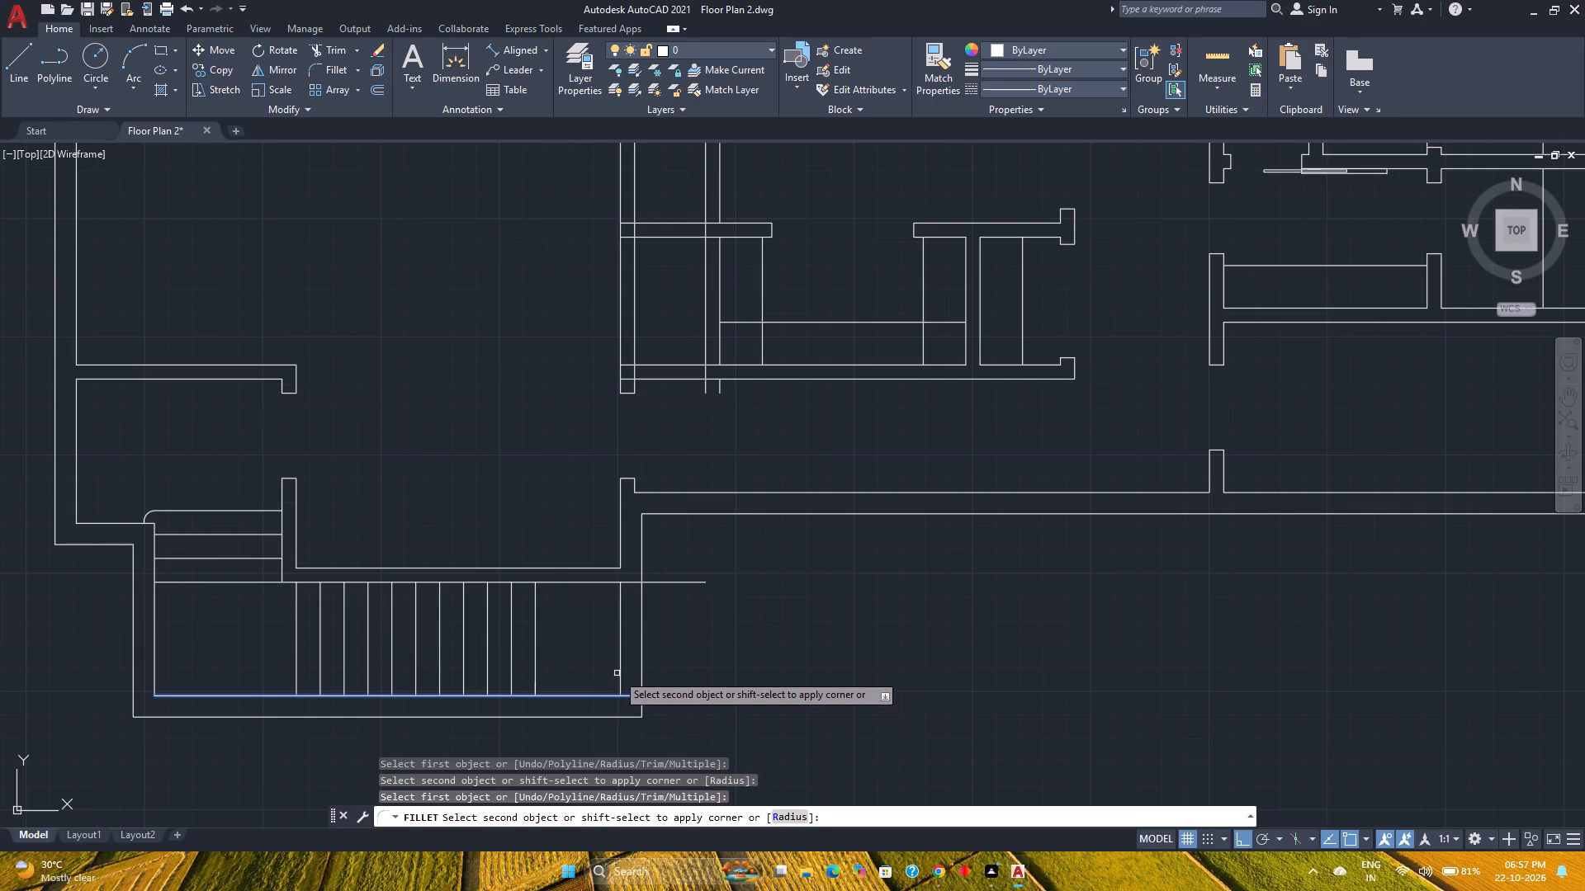
{"action": "left_click", "coordinate": [620, 669]}
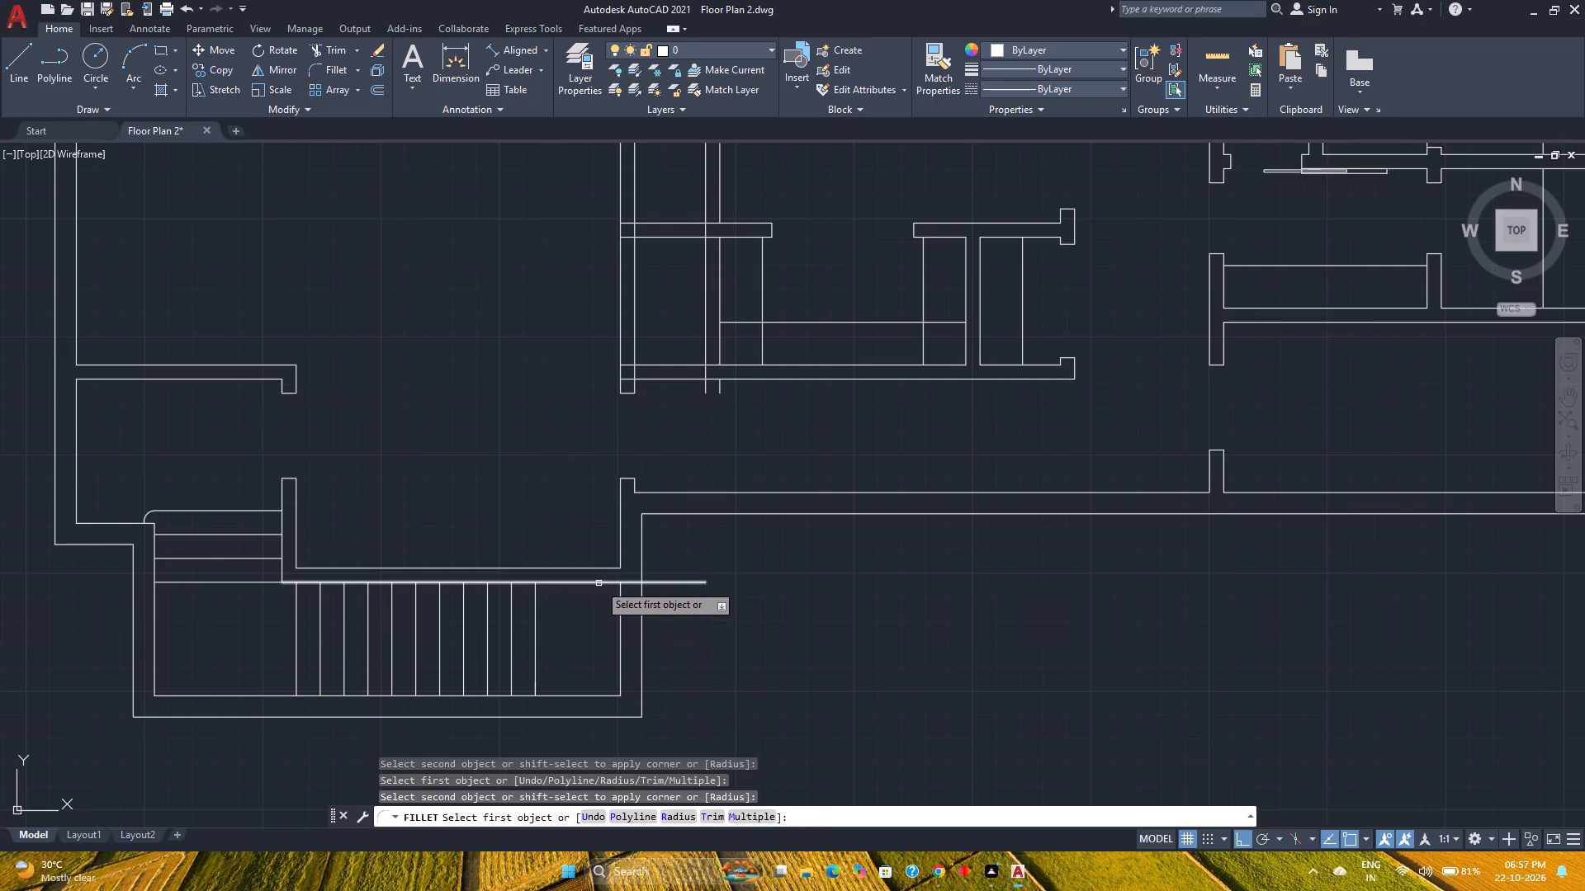
{"action": "left_click", "coordinate": [599, 583]}
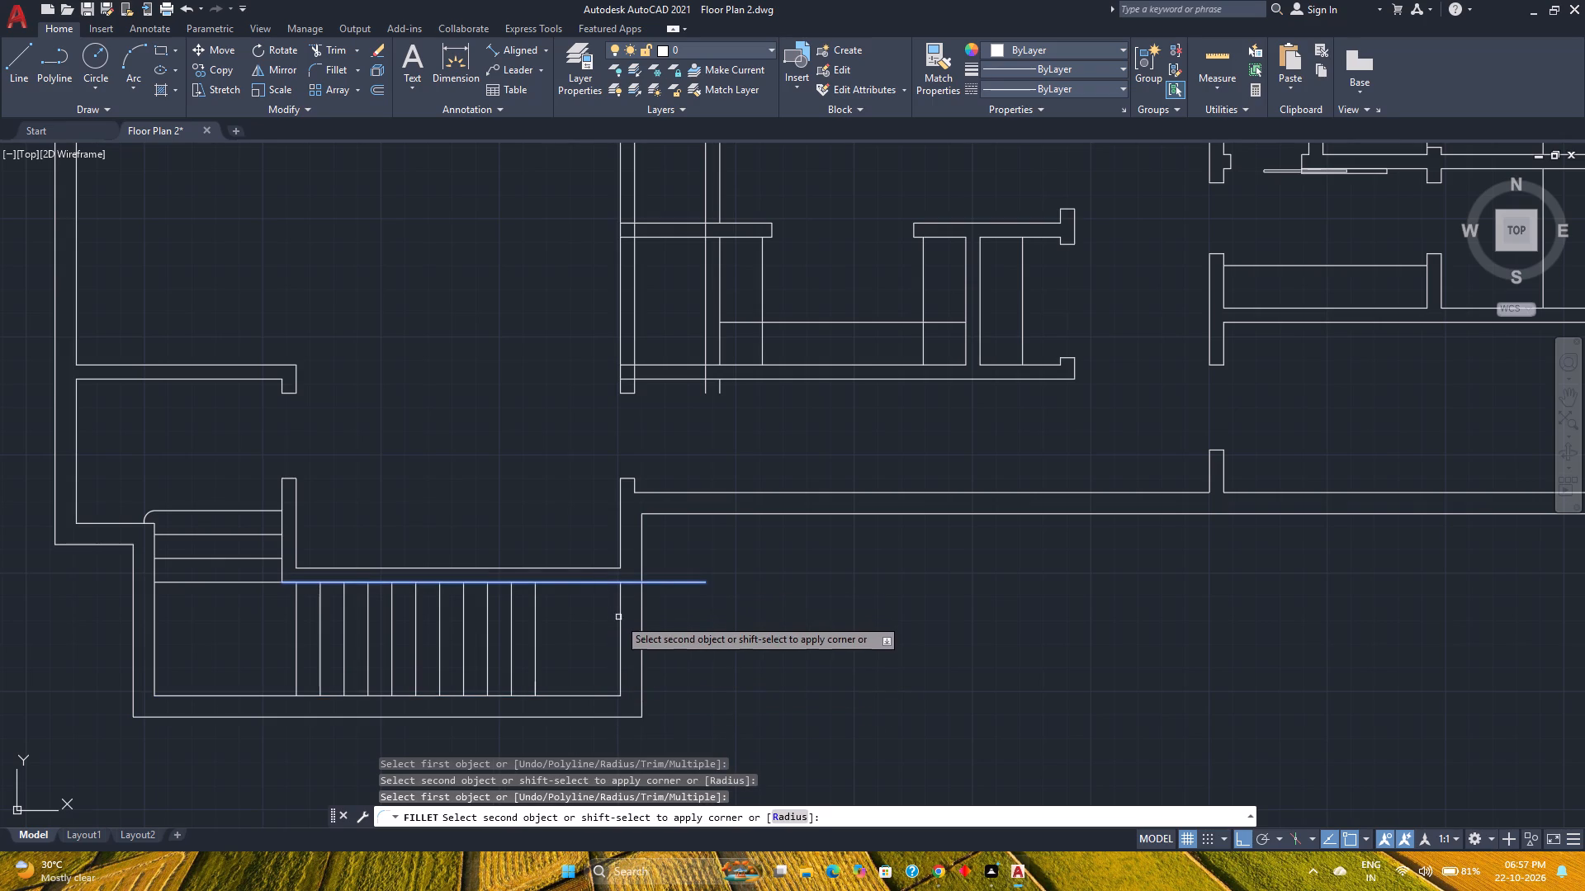
{"action": "left_click", "coordinate": [619, 618]}
{"action": "key", "text": "Escape"}
Delete the two easternmost stair tread lines and the short leftover line on the staircase's south wall.
{"action": "scroll", "coordinate": [578, 628], "scroll_direction": "down", "scroll_amount": 1}
{"action": "middle_click_drag", "start_coordinate": [578, 628], "coordinate": [586, 630]}
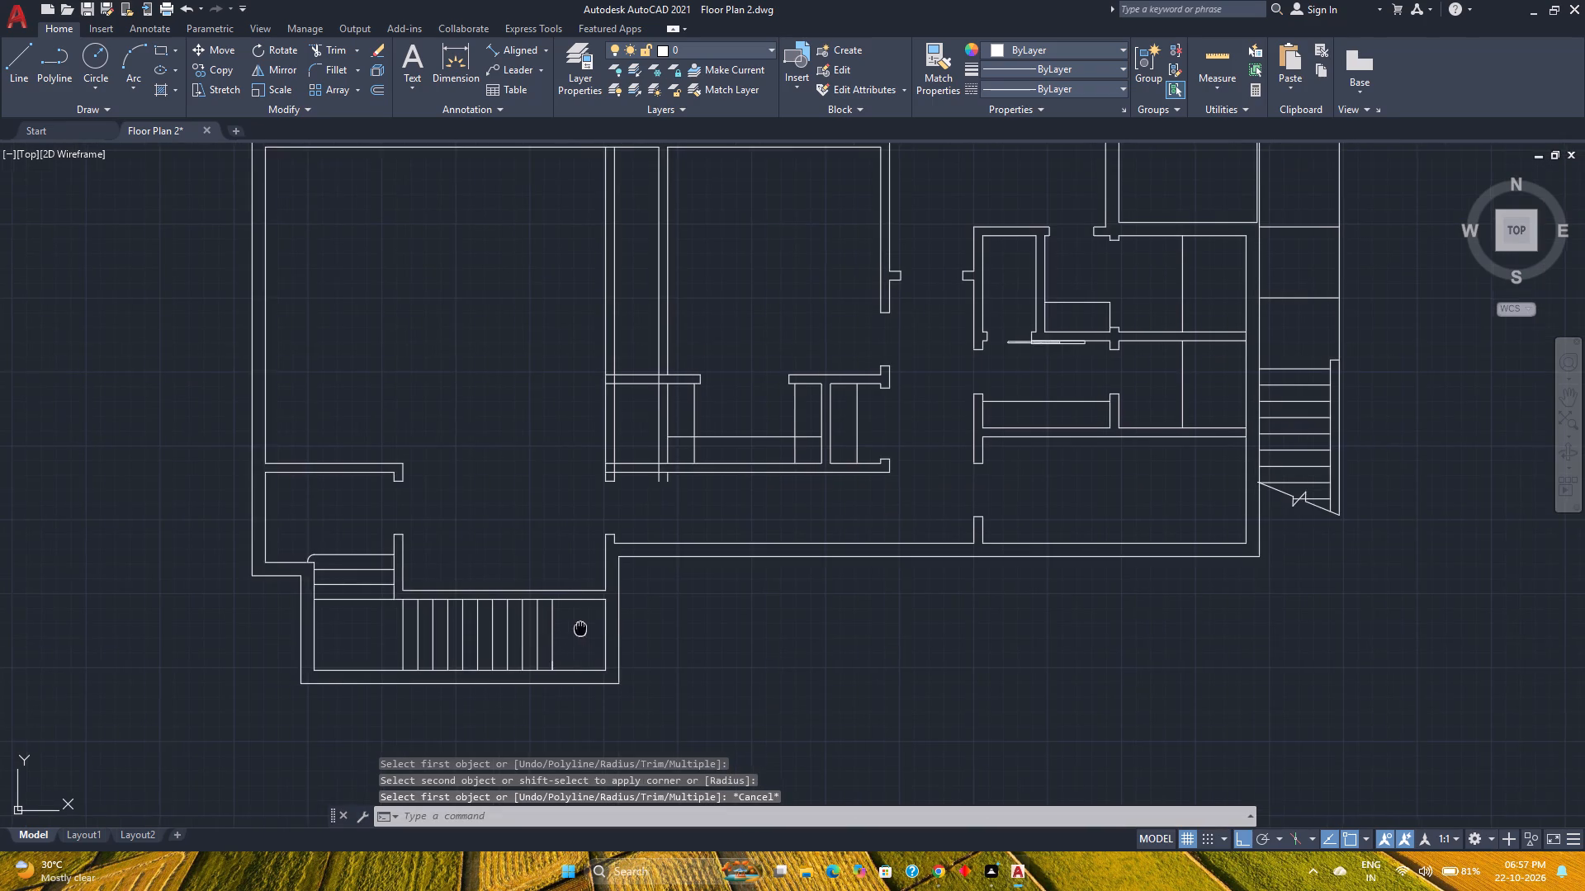
{"action": "middle_click_drag", "start_coordinate": [586, 630], "coordinate": [599, 632]}
{"action": "middle_click", "coordinate": [599, 632]}
{"action": "left_click", "coordinate": [599, 632]}
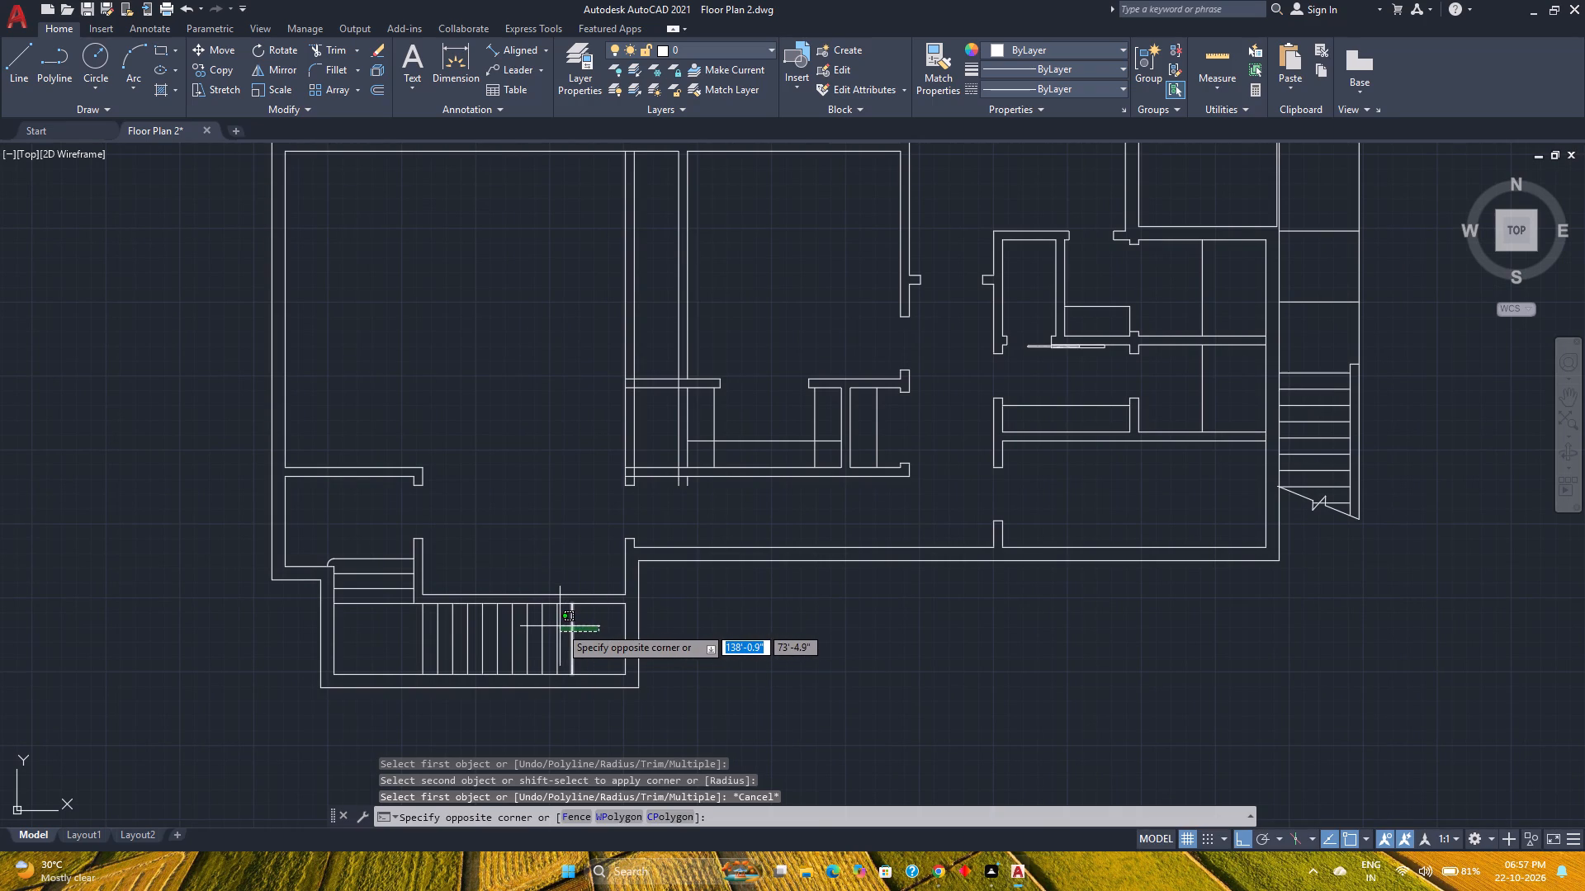
{"action": "left_click", "coordinate": [556, 621]}
{"action": "key", "text": "Delete"}
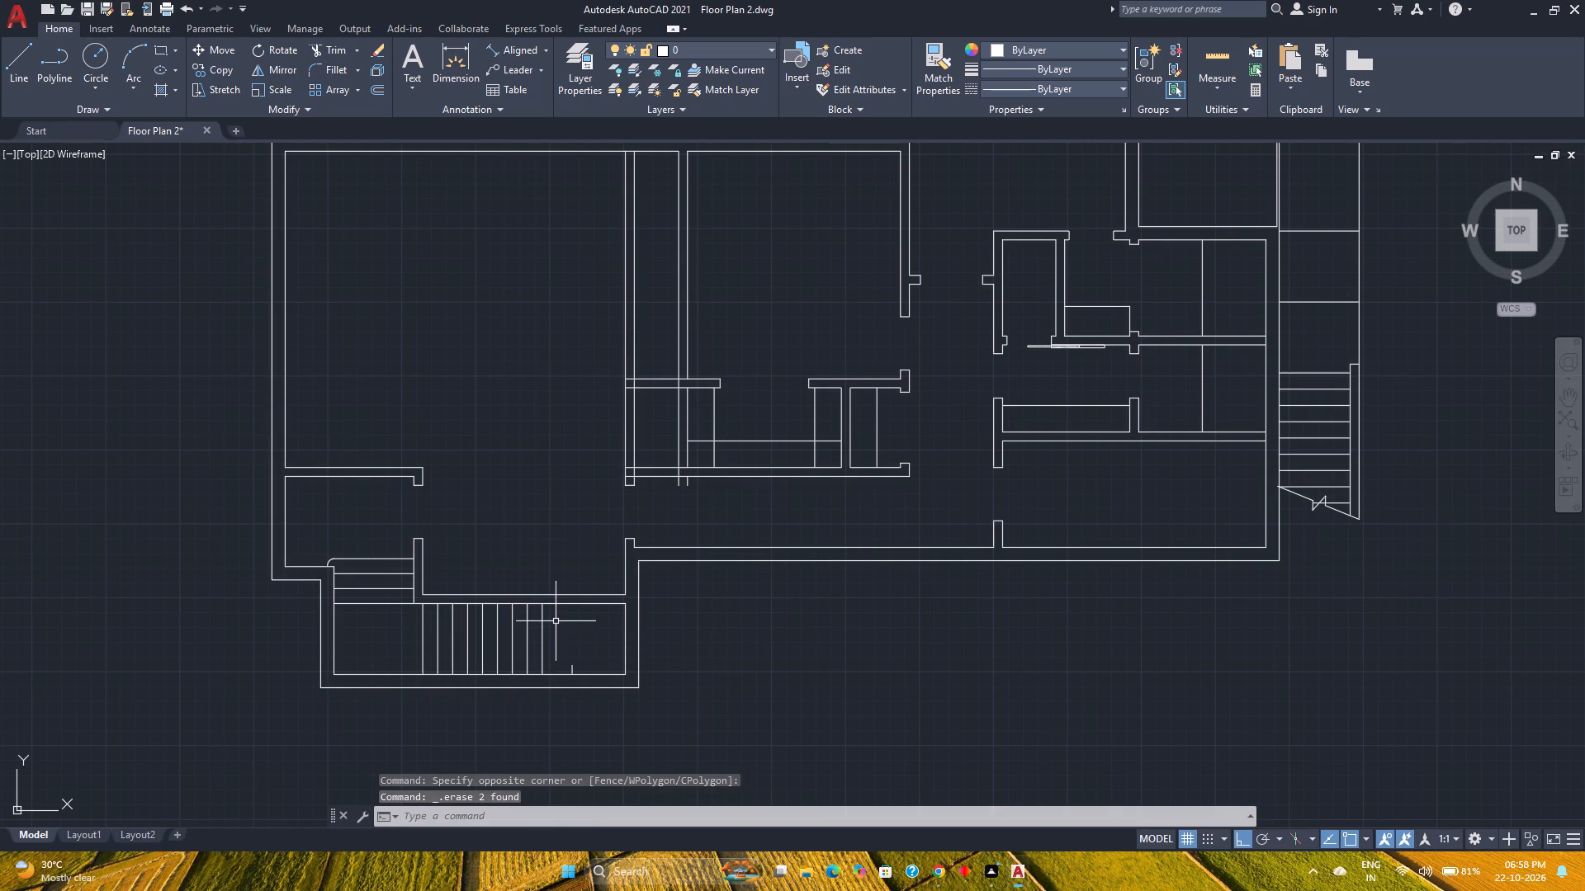
{"action": "scroll", "coordinate": [556, 628], "scroll_direction": "down", "scroll_amount": 1}
{"action": "scroll", "coordinate": [566, 651], "scroll_direction": "up", "scroll_amount": 3}
{"action": "left_click", "coordinate": [570, 668]}
{"action": "left_click", "coordinate": [553, 659]}
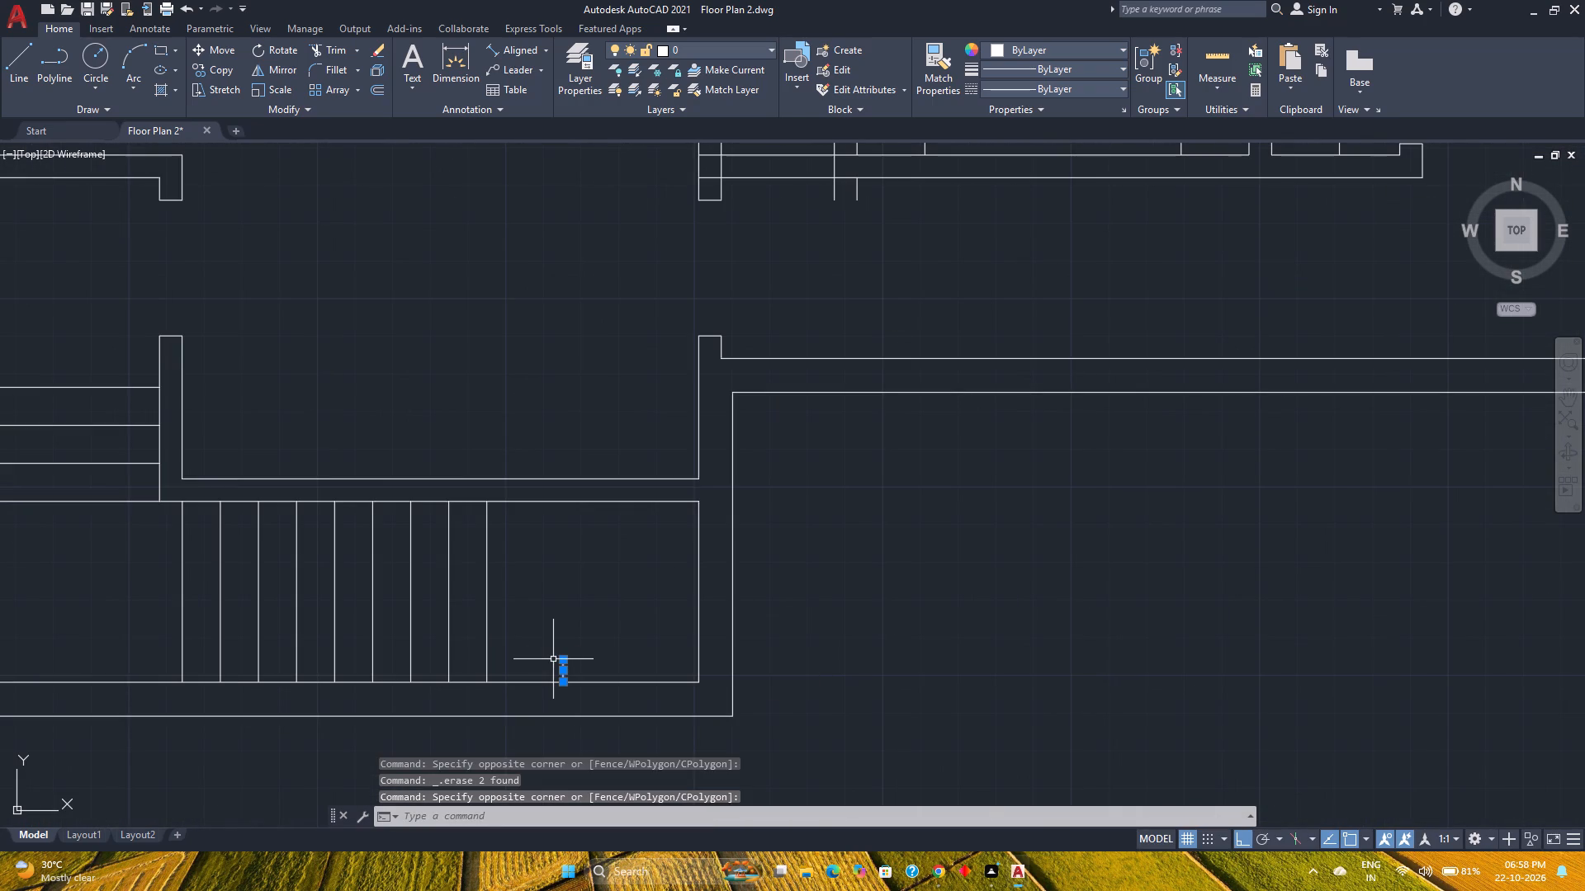
{"action": "key", "text": "Delete"}
Trim the old wall's remnants at the closet's south wall and the overlapping lines where the new wall meets it.
{"action": "scroll", "coordinate": [574, 638], "scroll_direction": "down", "scroll_amount": 2}
{"action": "middle_click_drag", "start_coordinate": [574, 638], "coordinate": [617, 700]}
{"action": "middle_click", "coordinate": [617, 700]}
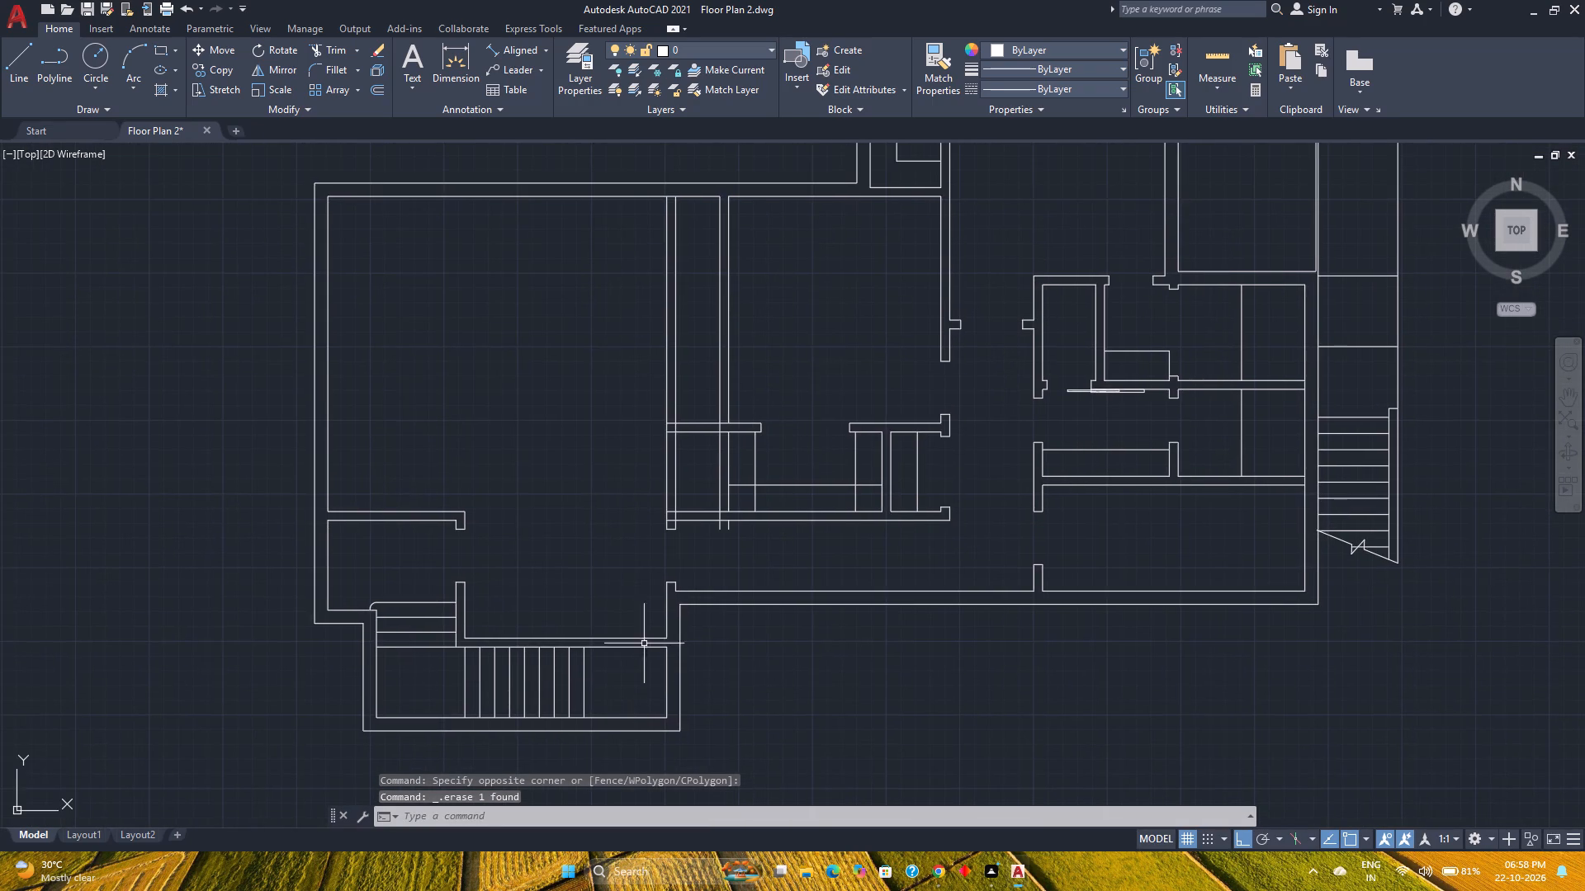
{"action": "scroll", "coordinate": [730, 531], "scroll_direction": "up", "scroll_amount": 3}
{"action": "key", "text": "t"}
{"action": "key", "text": "r"}
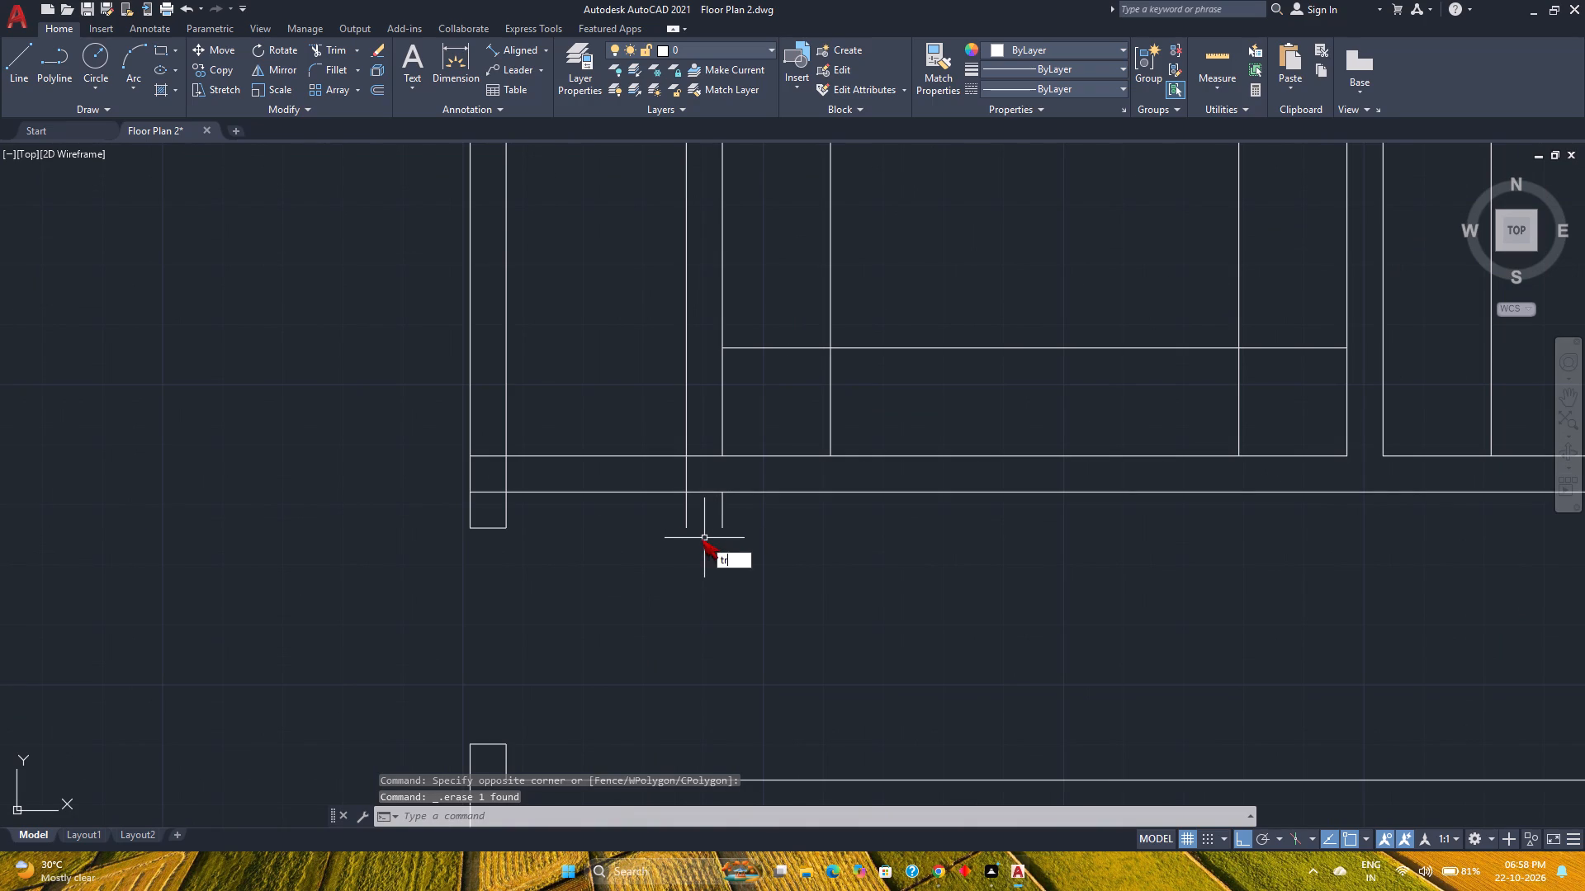
{"action": "key", "text": "Return"}
{"action": "left_click", "coordinate": [741, 521]}
{"action": "left_click", "coordinate": [657, 516]}
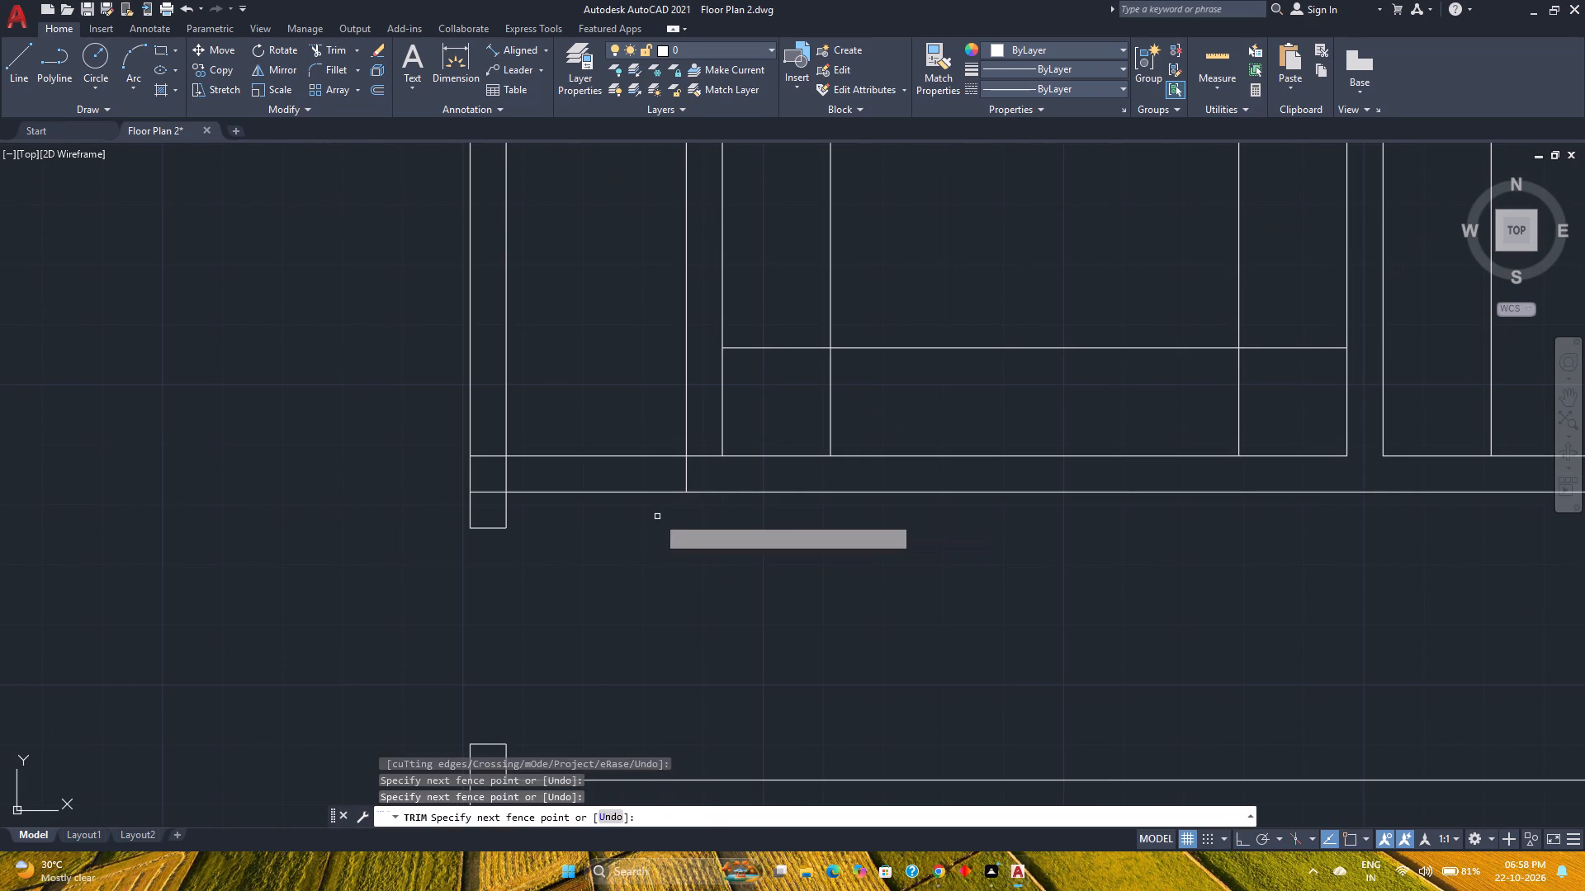
{"action": "scroll", "coordinate": [657, 514], "scroll_direction": "down", "scroll_amount": 2}
{"action": "middle_click_drag", "start_coordinate": [657, 514], "coordinate": [672, 629]}
{"action": "scroll", "coordinate": [678, 615], "scroll_direction": "up", "scroll_amount": 2}
{"action": "left_click", "coordinate": [678, 615]}
{"action": "left_click", "coordinate": [704, 612]}
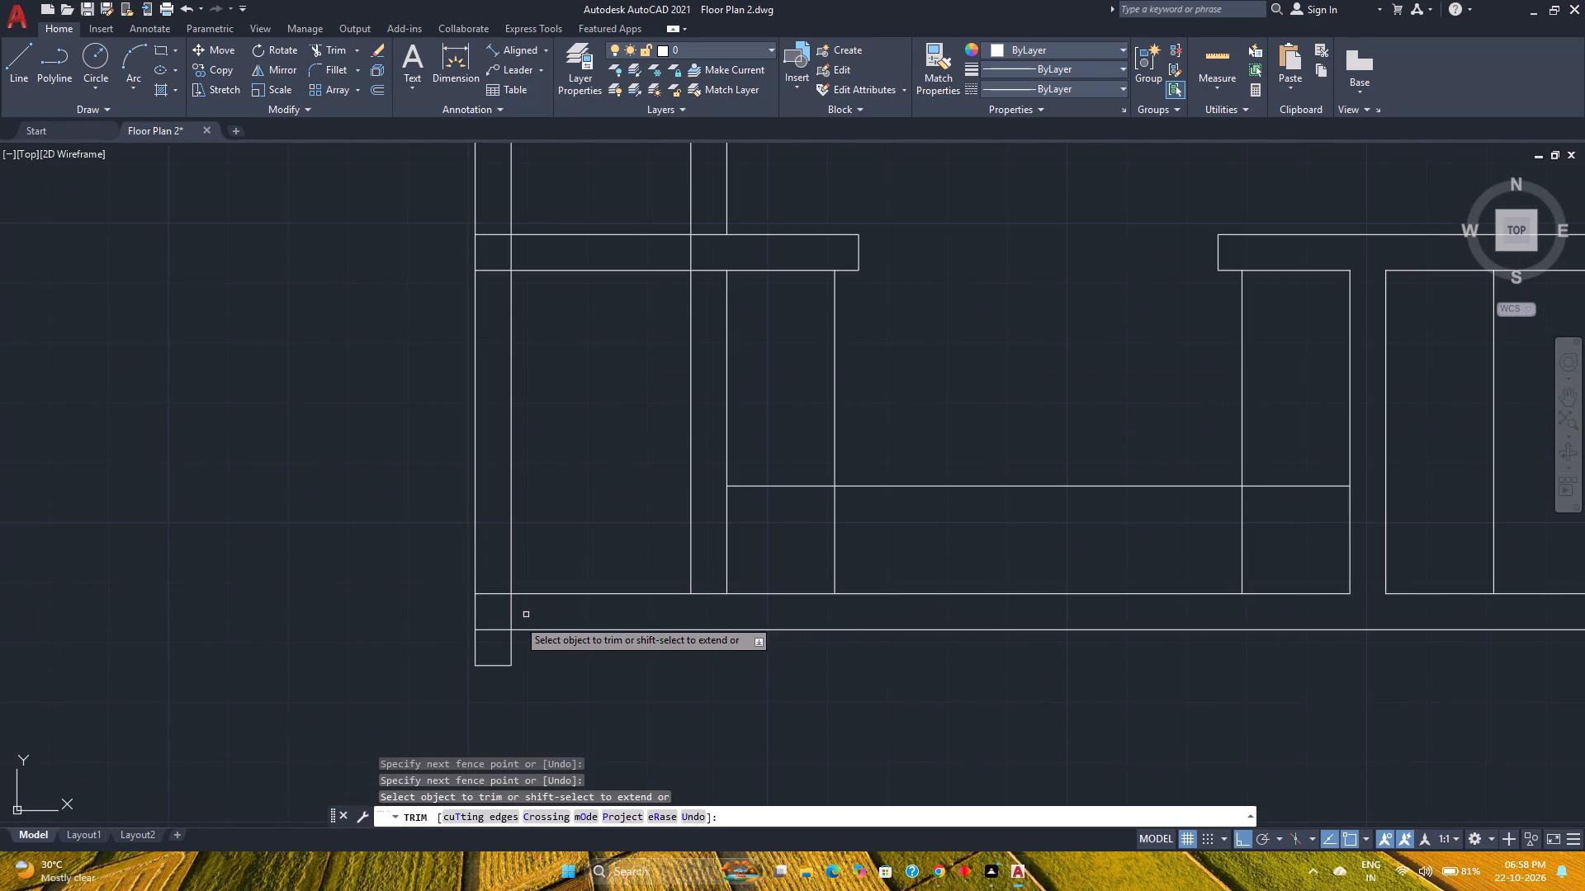
{"action": "left_click_drag", "start_coordinate": [499, 634], "coordinate": [497, 577]}
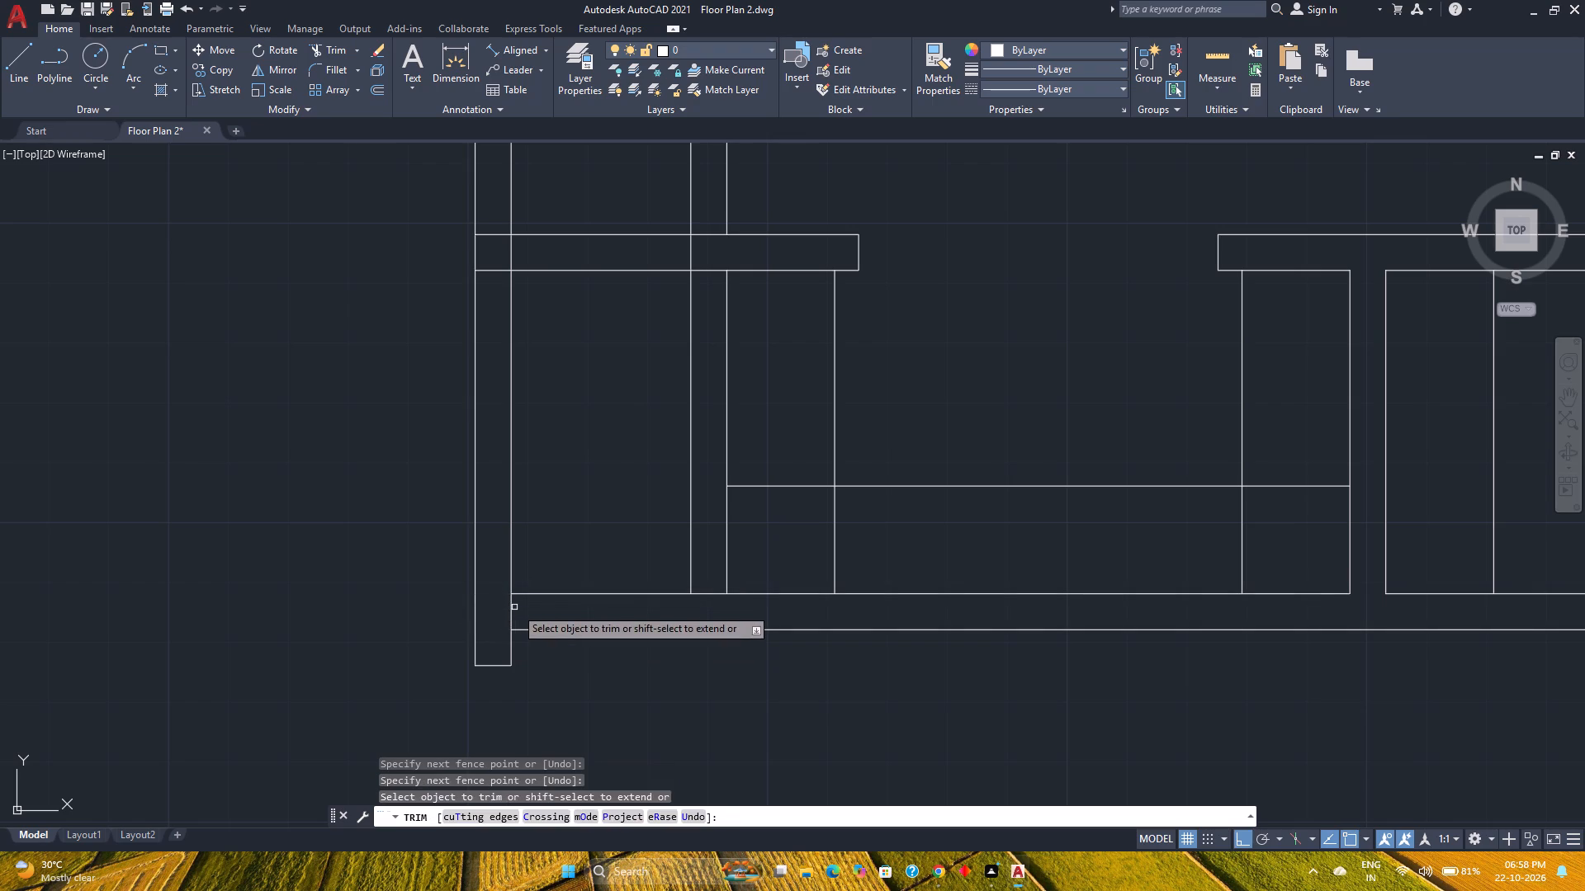
{"action": "left_click", "coordinate": [515, 607]}
{"action": "left_click", "coordinate": [505, 610]}
Trim away the new wall lines north of the closet and clean up the overlapping lines at its northwest corner.
{"action": "middle_click_drag", "start_coordinate": [576, 460], "coordinate": [582, 469]}
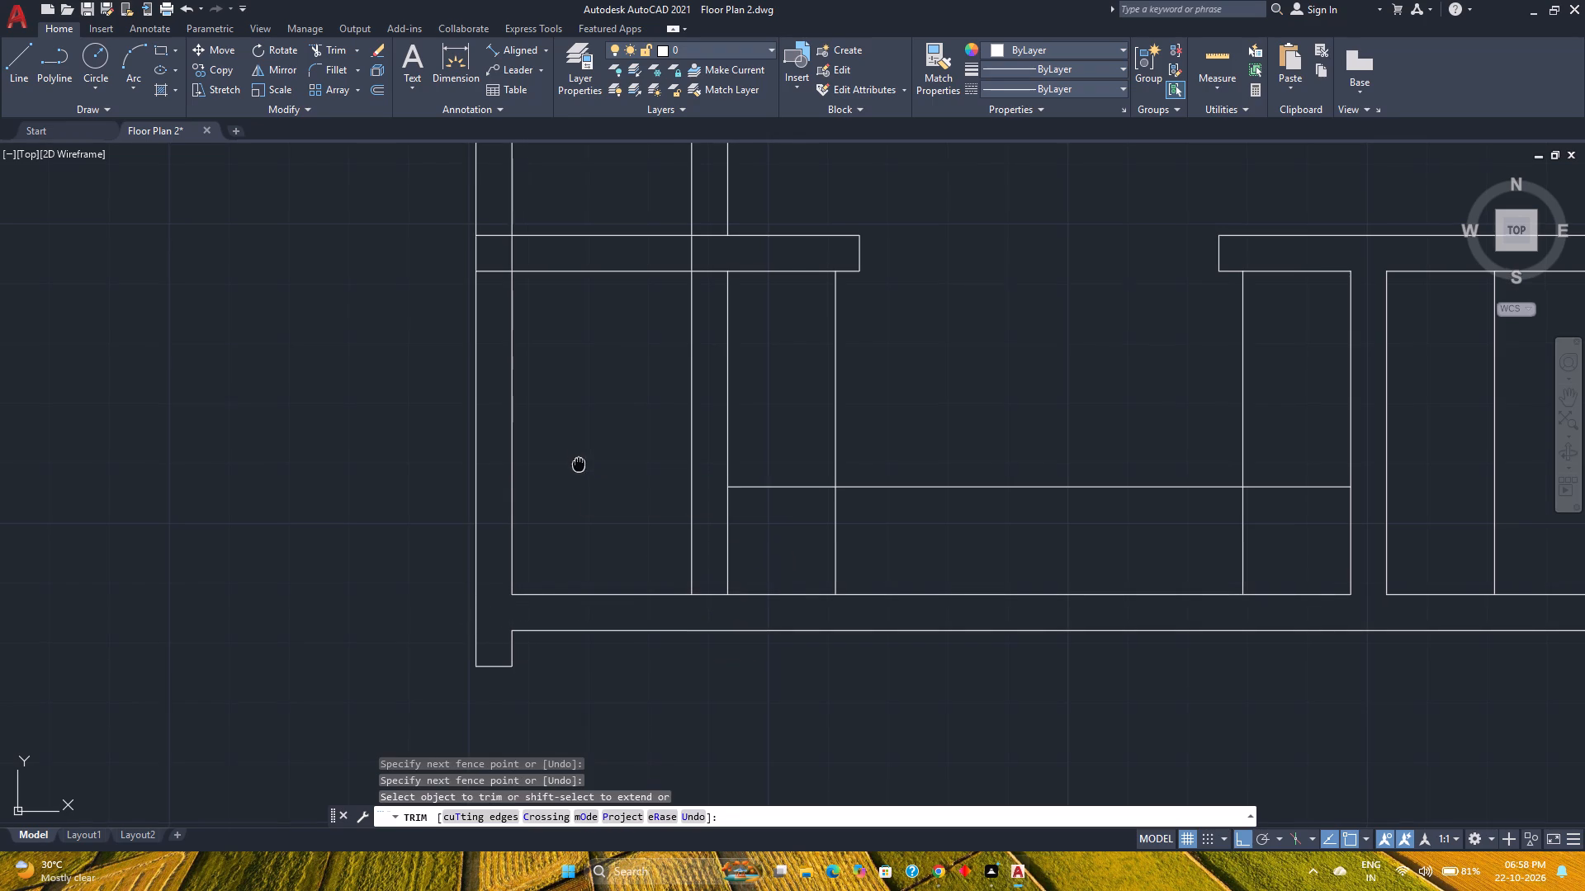
{"action": "middle_click_drag", "start_coordinate": [582, 469], "coordinate": [588, 641]}
{"action": "left_click", "coordinate": [586, 367]}
{"action": "left_click", "coordinate": [443, 363]}
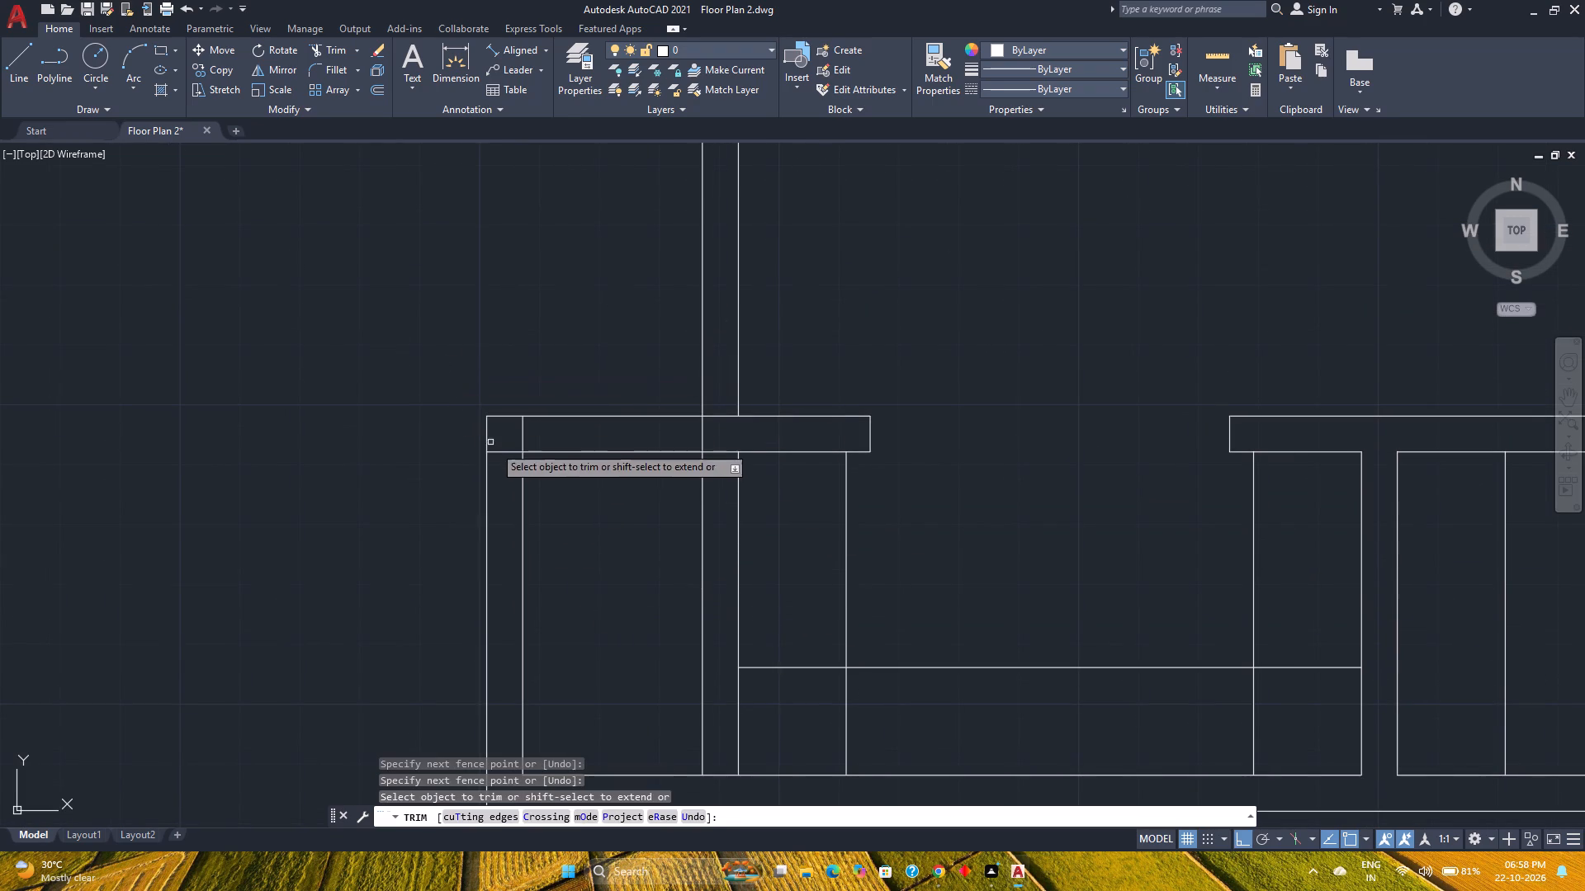
{"action": "left_click_drag", "start_coordinate": [503, 457], "coordinate": [547, 441]}
Trim the overlapping lines where the north-south room wall meets the extended closet's north wall, and save the drawing.
{"action": "scroll", "coordinate": [547, 441], "scroll_direction": "down", "scroll_amount": 2}
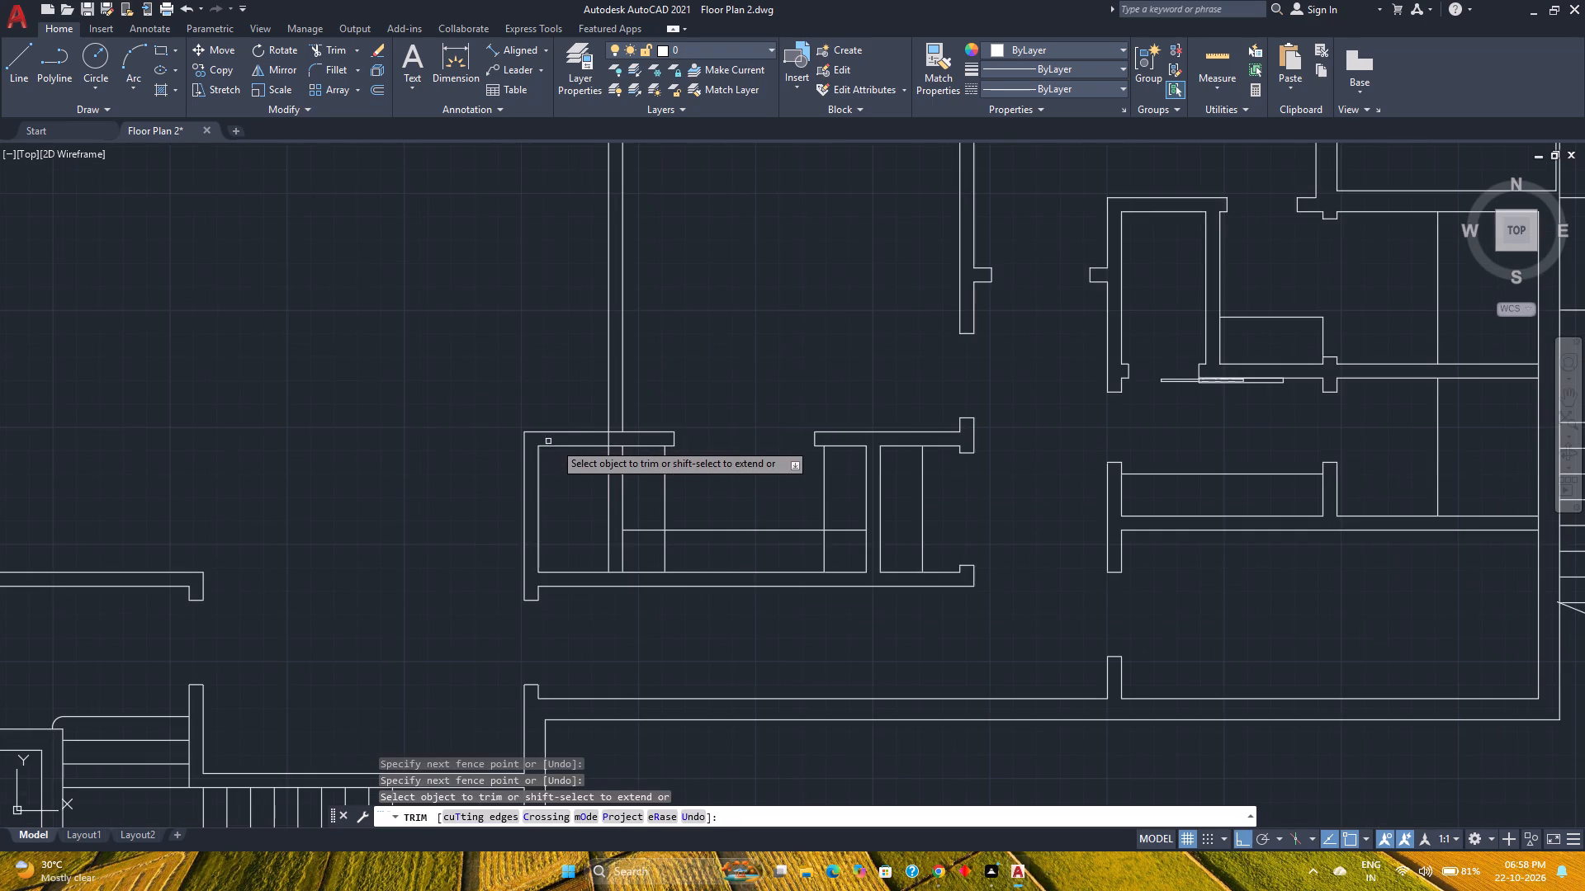
{"action": "scroll", "coordinate": [611, 440], "scroll_direction": "up", "scroll_amount": 3}
{"action": "left_click_drag", "start_coordinate": [611, 440], "coordinate": [589, 436]}
{"action": "left_click", "coordinate": [639, 387]}
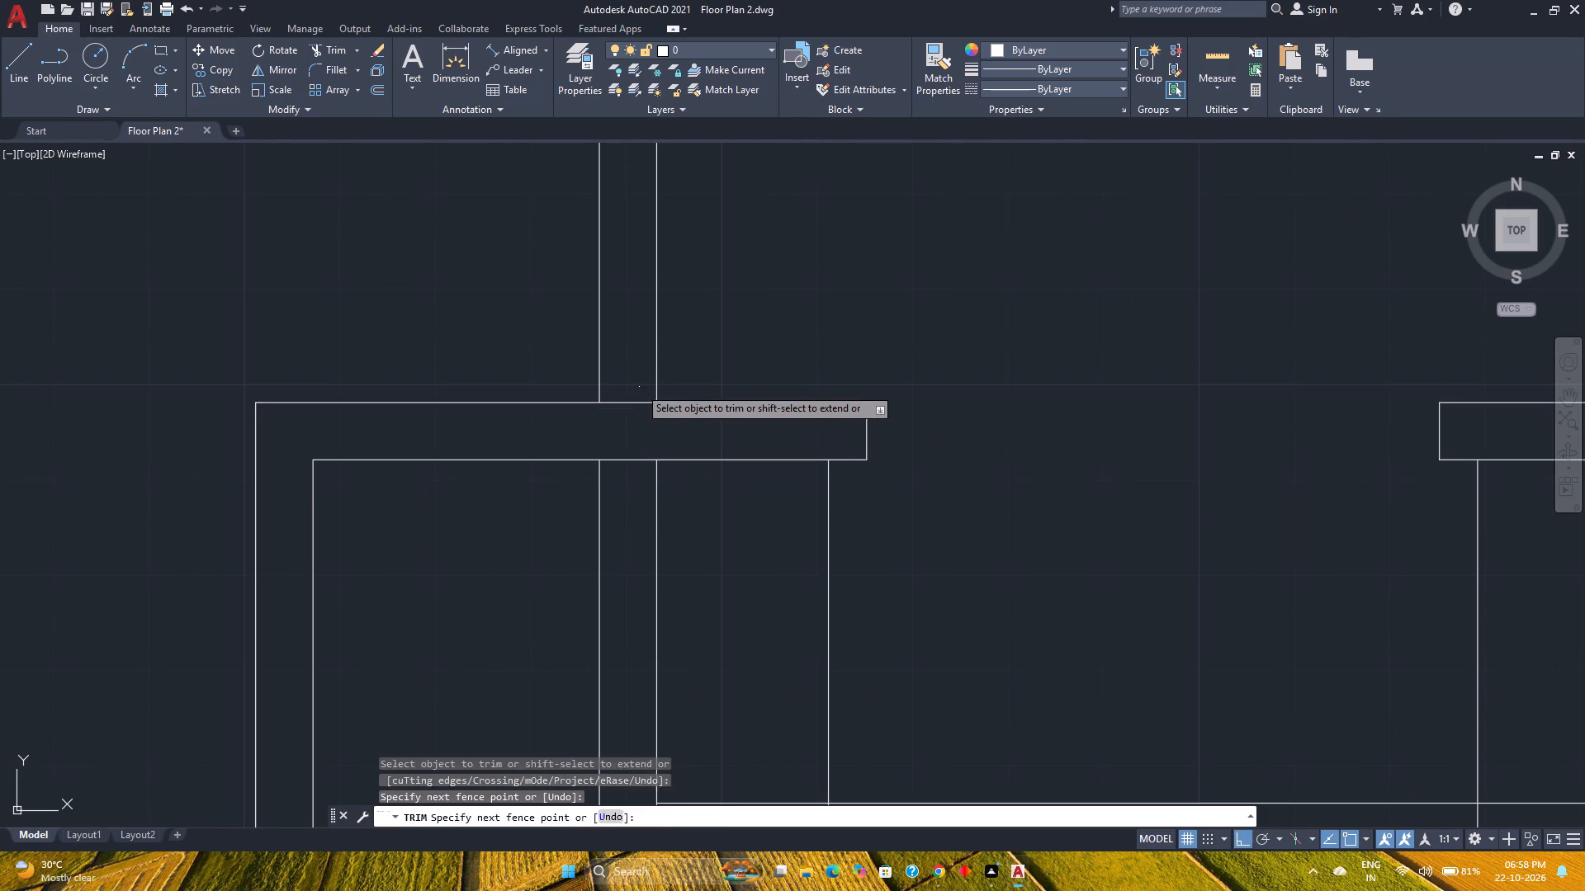
{"action": "left_click", "coordinate": [632, 483]}
{"action": "scroll", "coordinate": [629, 483], "scroll_direction": "down", "scroll_amount": 3}
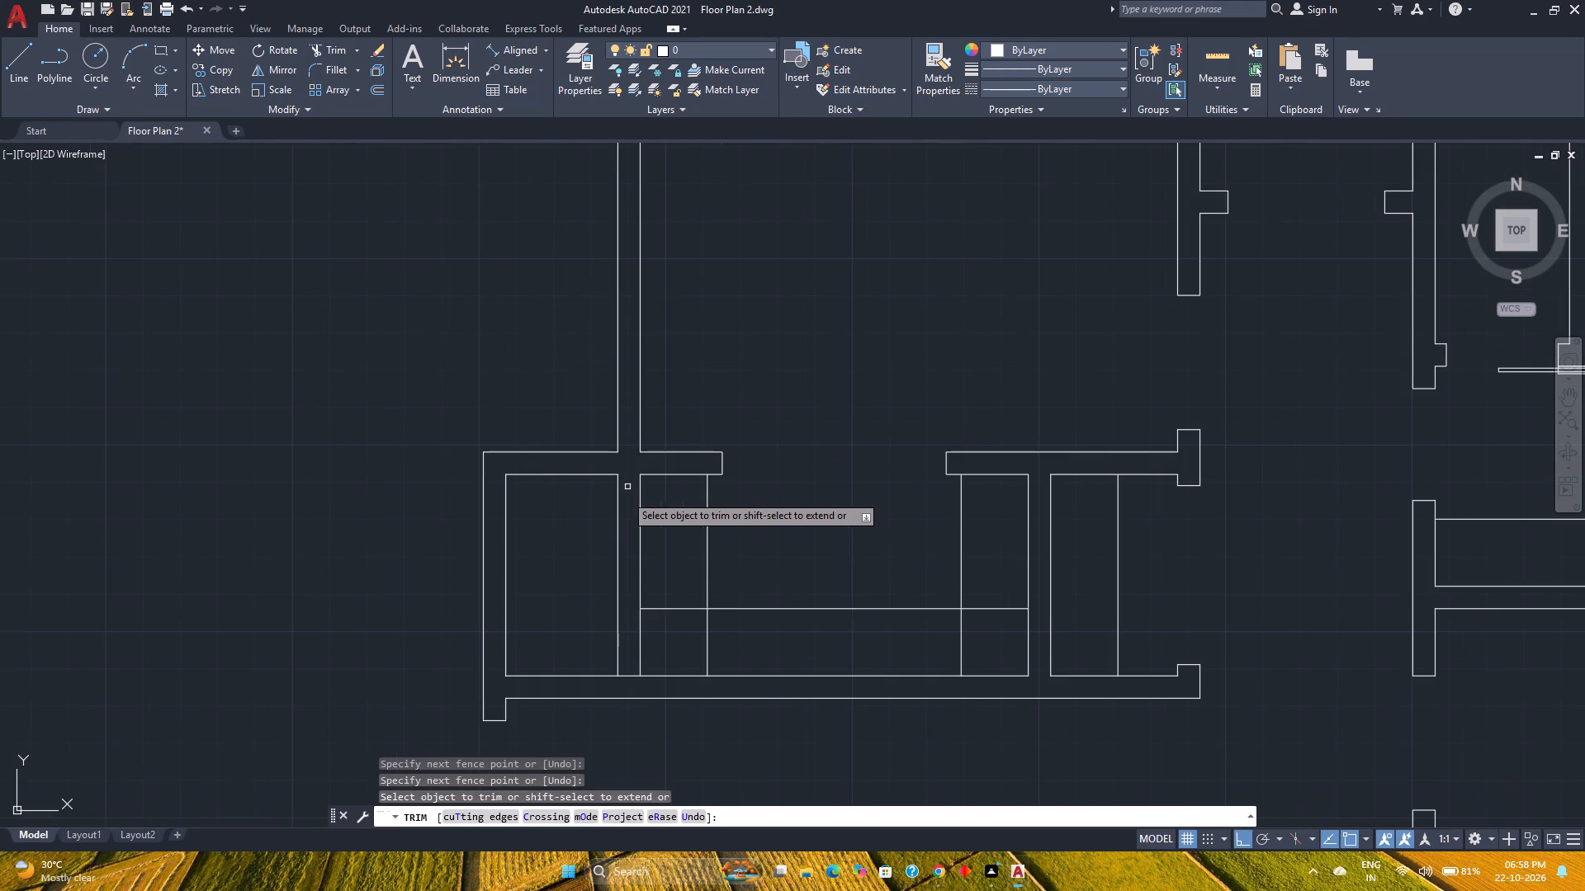
{"action": "key", "text": "Escape"}
{"action": "key", "text": "ctrl+s"}
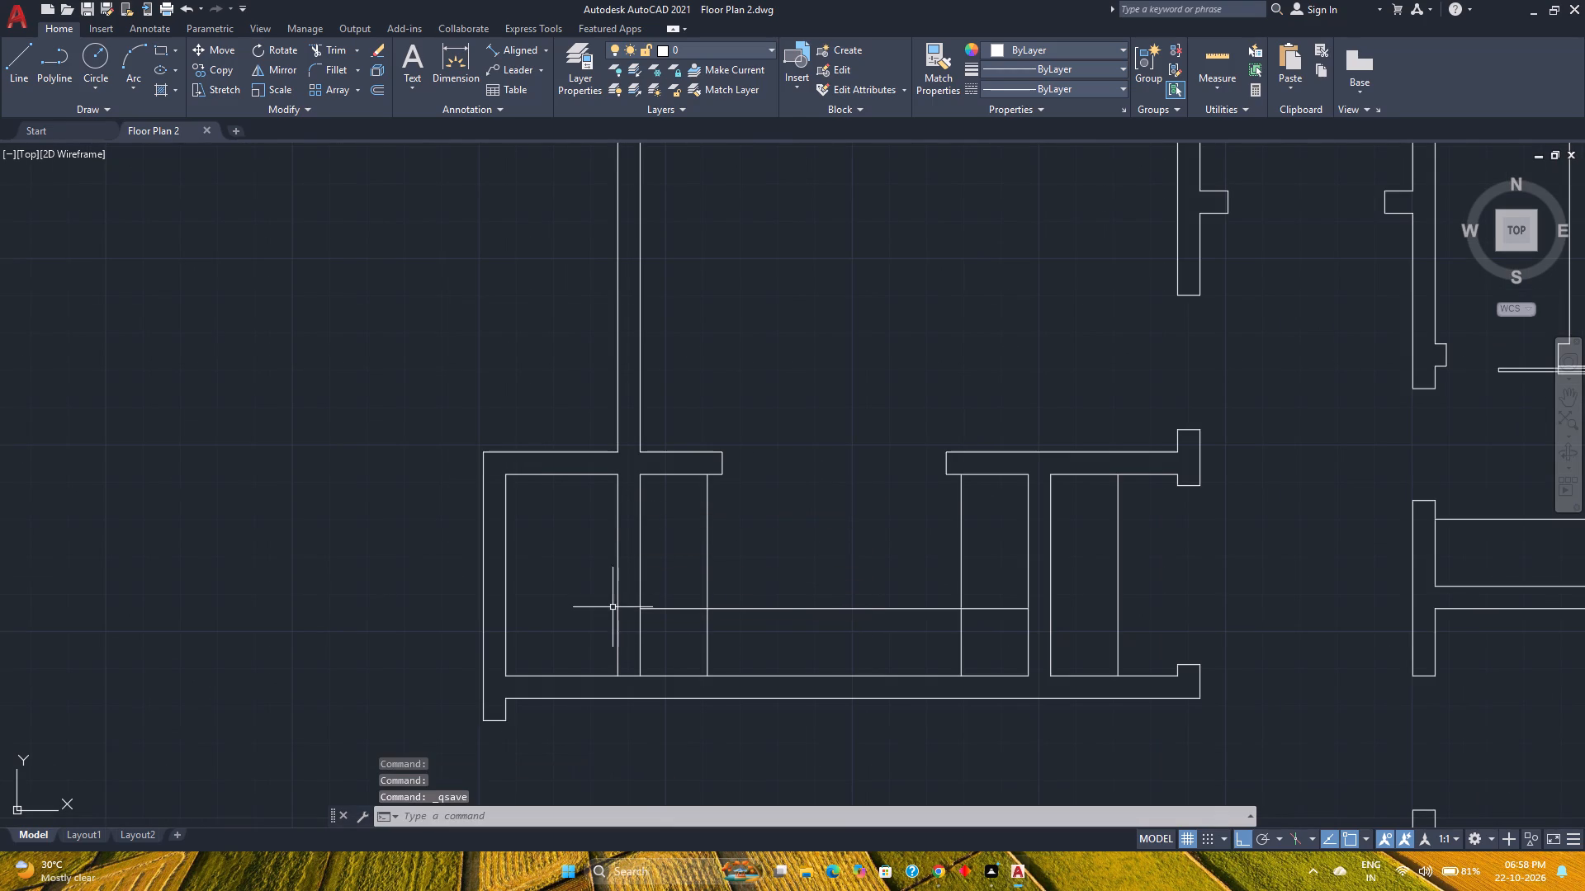
Copy the two short jamb lines of the closet's east opening straight west onto the new west wall.
{"action": "scroll", "coordinate": [610, 619], "scroll_direction": "down", "scroll_amount": 1}
{"action": "middle_click_drag", "start_coordinate": [610, 618], "coordinate": [642, 586]}
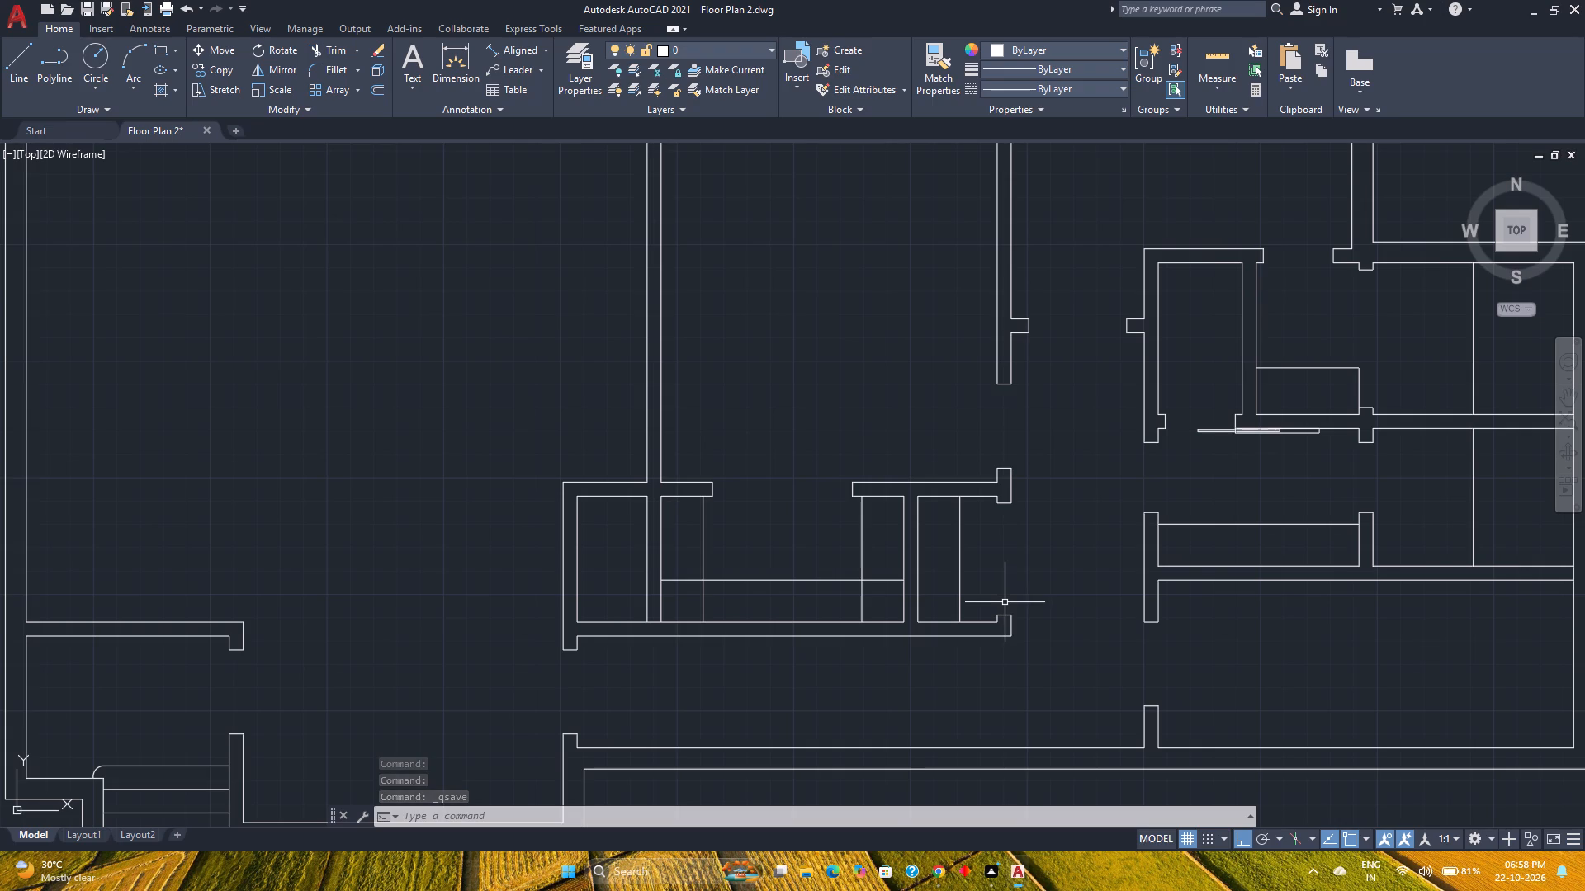
{"action": "scroll", "coordinate": [1008, 597], "scroll_direction": "up", "scroll_amount": 1}
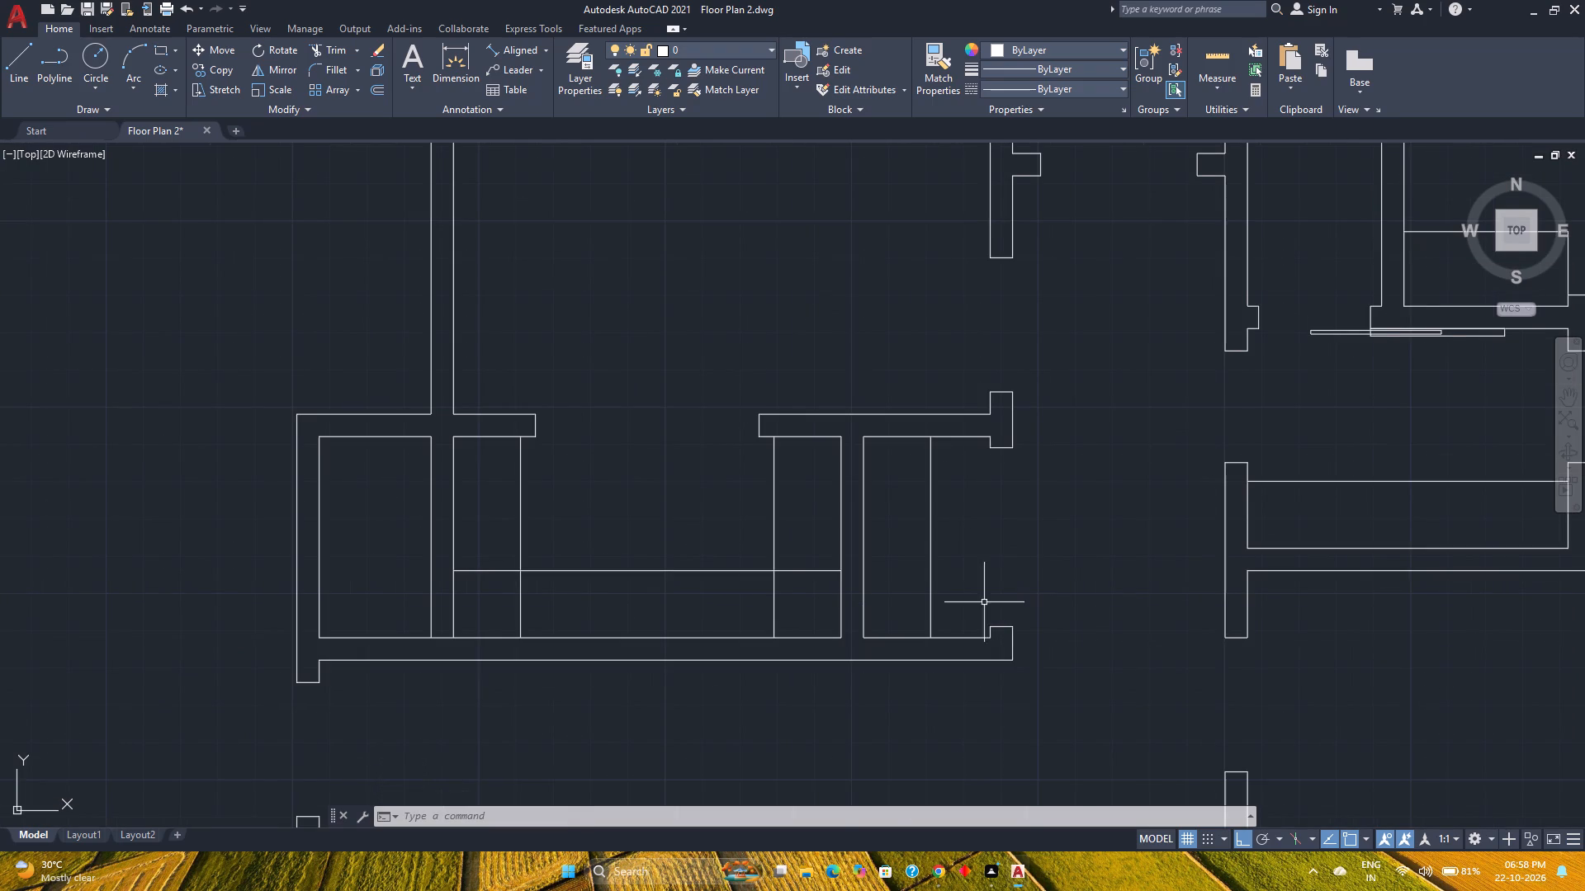
{"action": "middle_click_drag", "start_coordinate": [982, 602], "coordinate": [1020, 598]}
{"action": "scroll", "coordinate": [1034, 639], "scroll_direction": "up", "scroll_amount": 3}
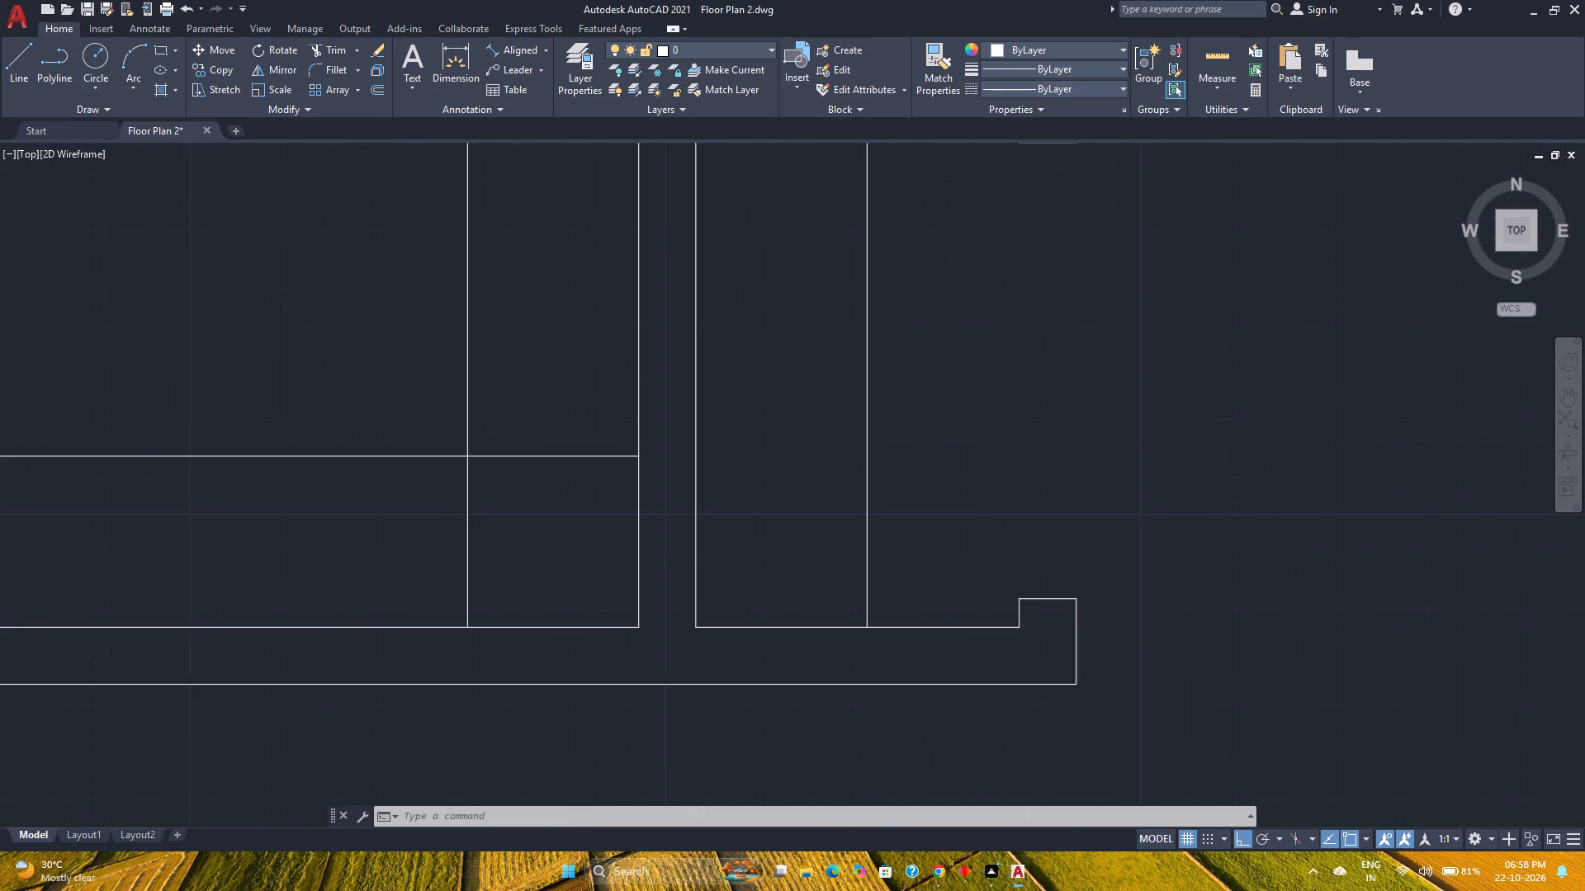
{"action": "left_click", "coordinate": [1084, 588]}
{"action": "left_click", "coordinate": [1039, 528]}
{"action": "scroll", "coordinate": [1039, 526], "scroll_direction": "down", "scroll_amount": 2}
{"action": "middle_click_drag", "start_coordinate": [1039, 526], "coordinate": [1061, 759]}
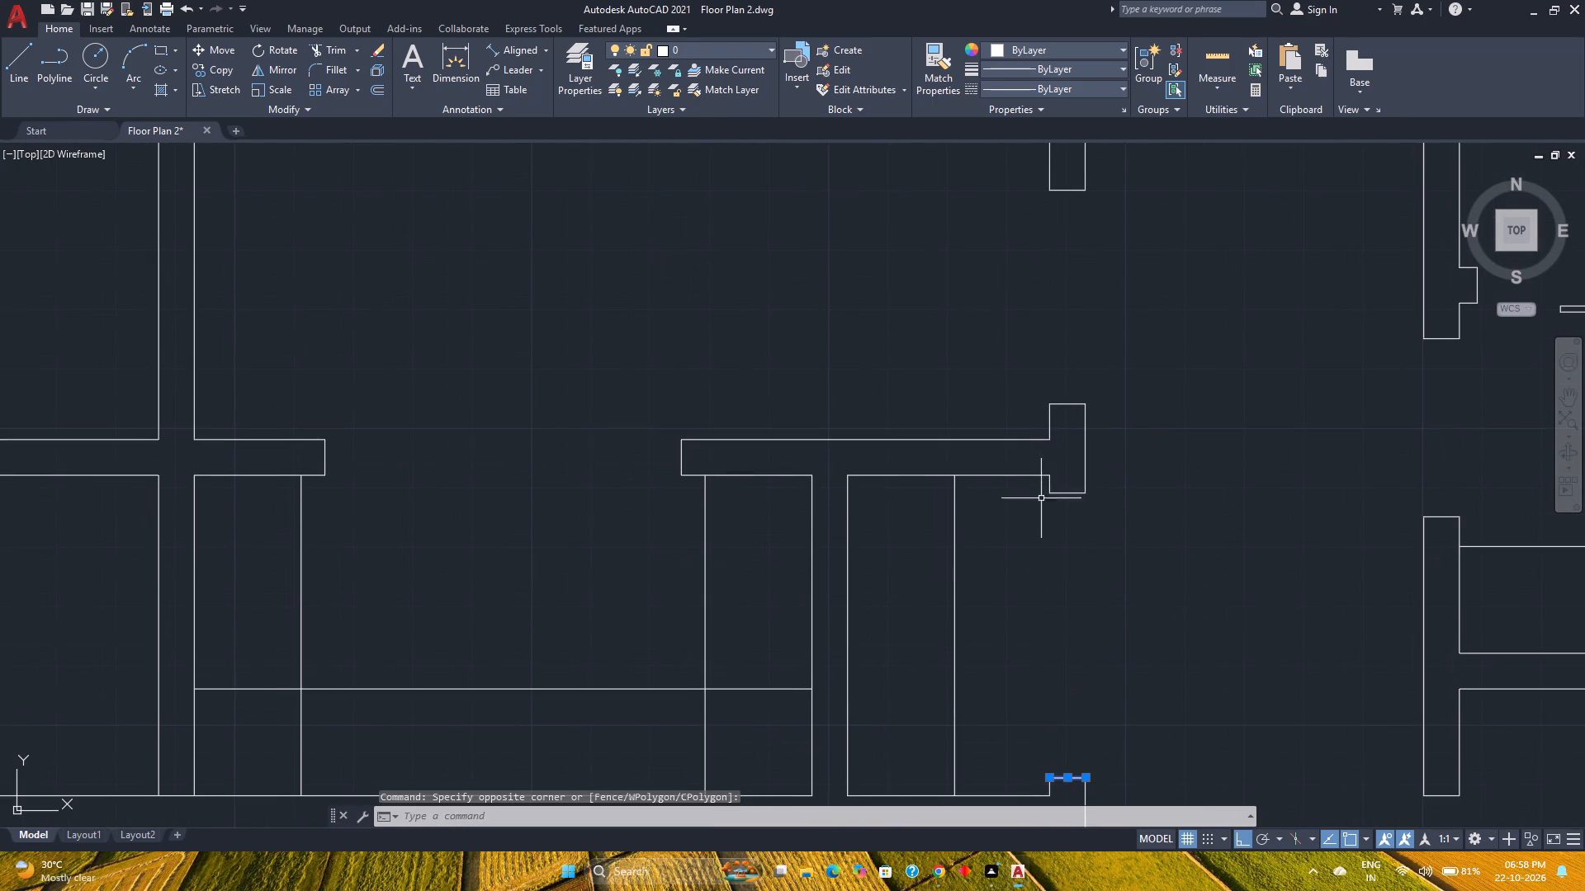
{"action": "left_click", "coordinate": [1067, 513]}
{"action": "left_click", "coordinate": [1067, 492]}
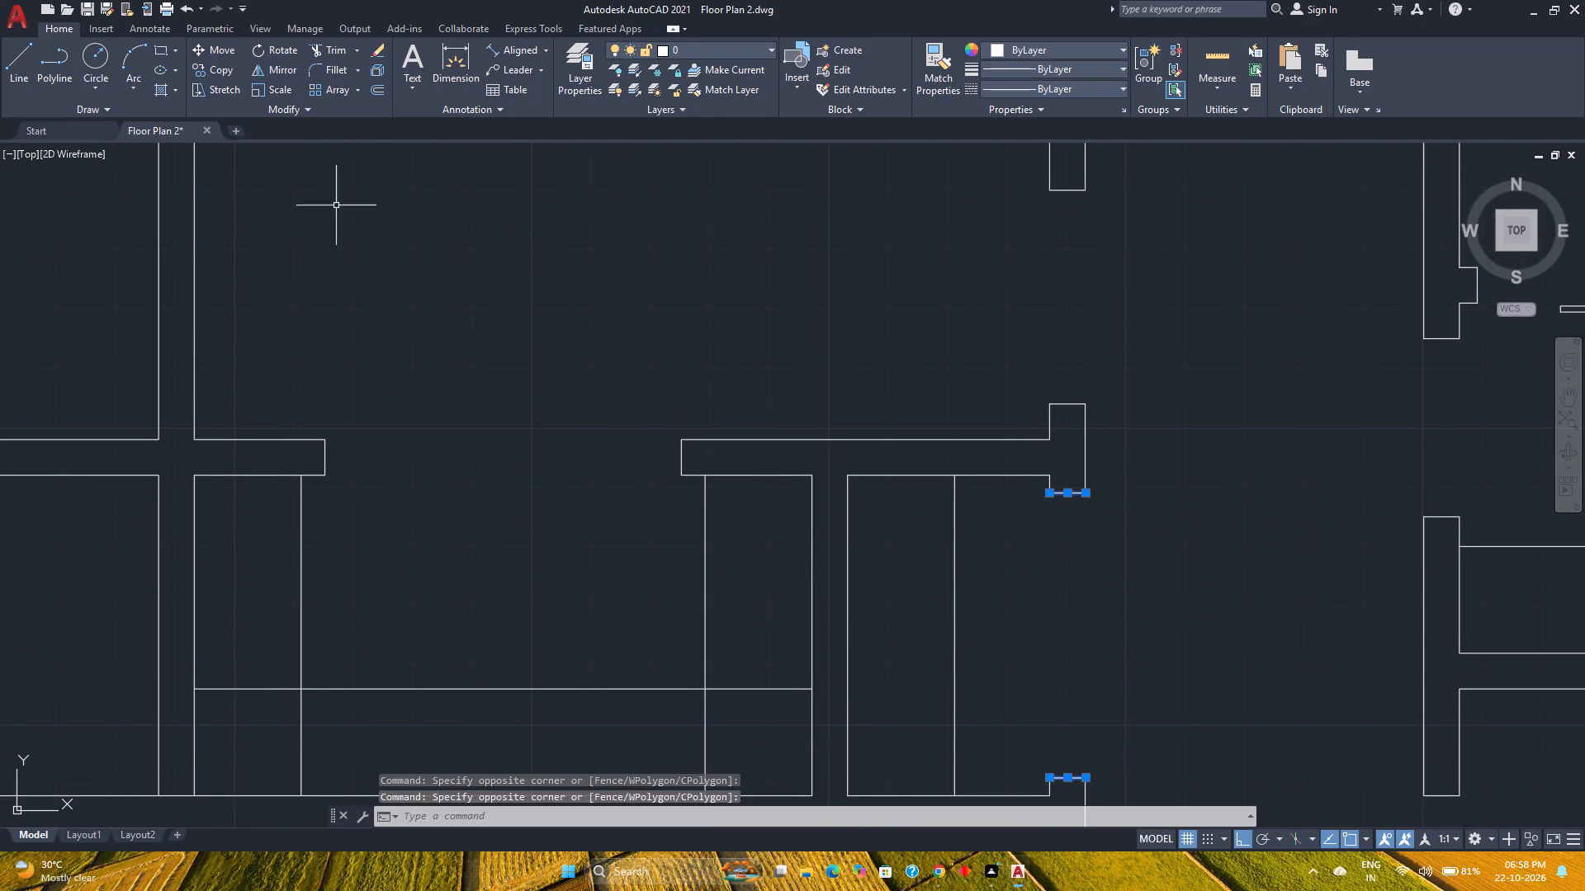
{"action": "left_click", "coordinate": [225, 73]}
{"action": "scroll", "coordinate": [875, 437], "scroll_direction": "down", "scroll_amount": 1}
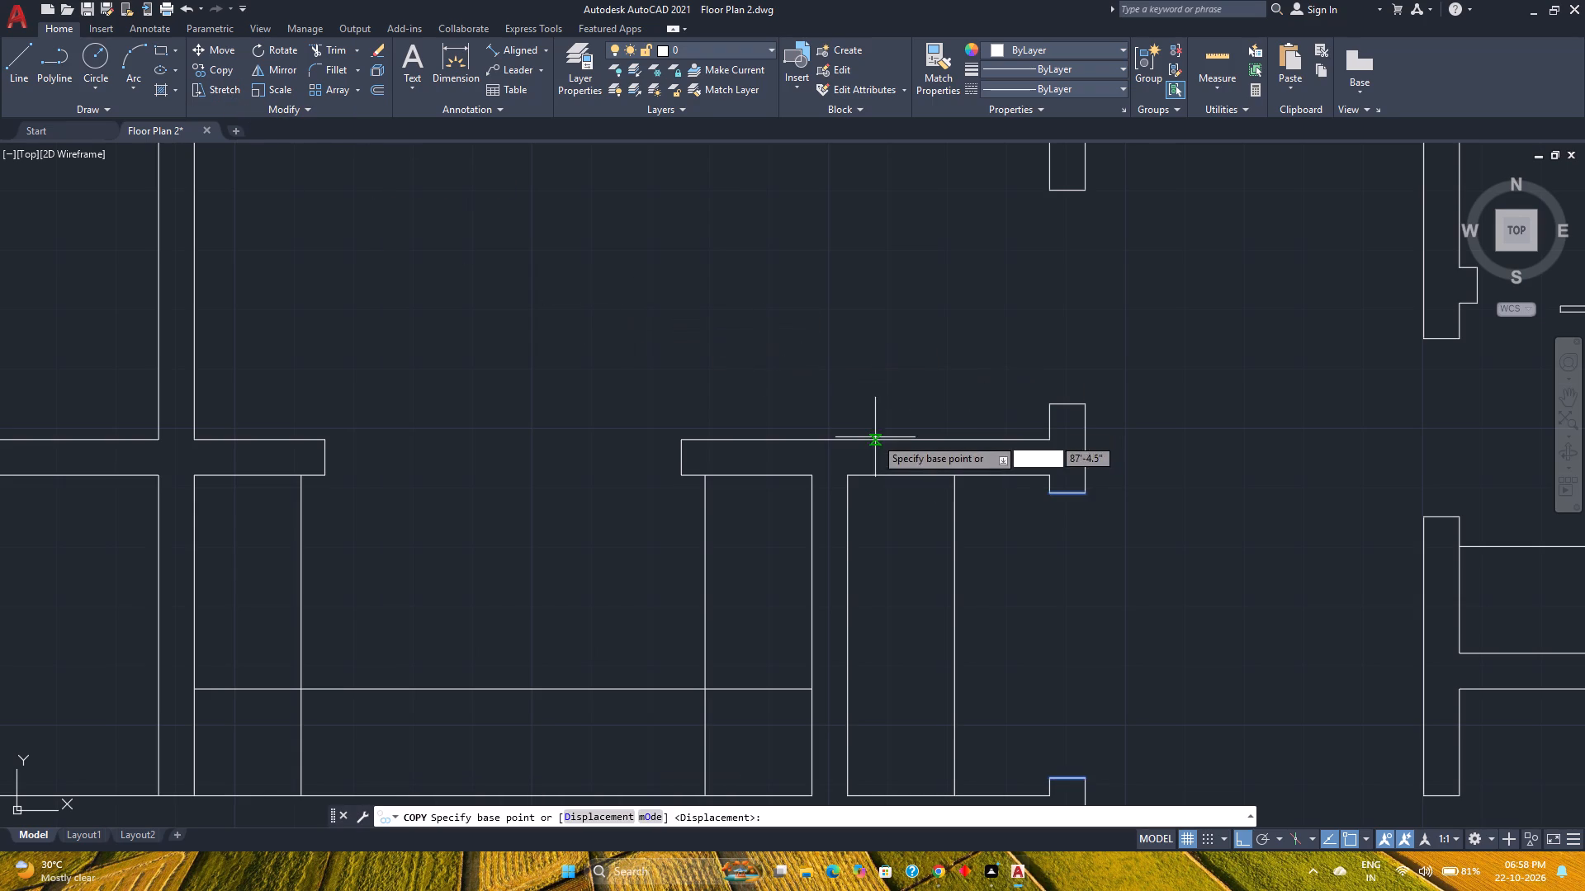
{"action": "scroll", "coordinate": [875, 437], "scroll_direction": "down", "scroll_amount": 2}
{"action": "scroll", "coordinate": [902, 531], "scroll_direction": "up", "scroll_amount": 2}
{"action": "middle_click_drag", "start_coordinate": [908, 526], "coordinate": [920, 525]}
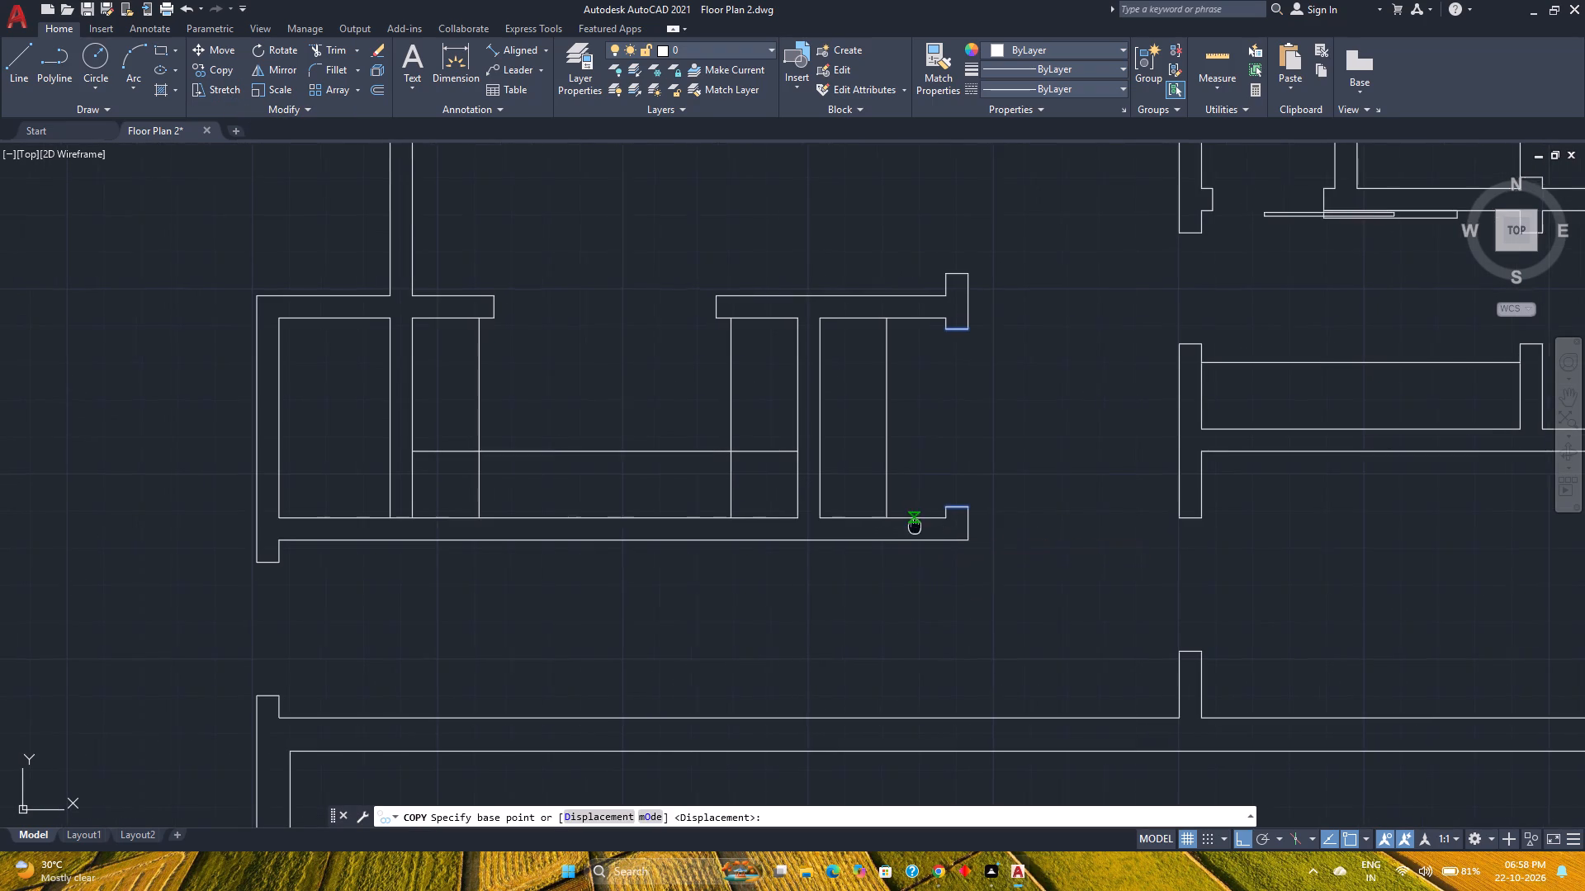
{"action": "middle_click_drag", "start_coordinate": [920, 525], "coordinate": [1099, 558]}
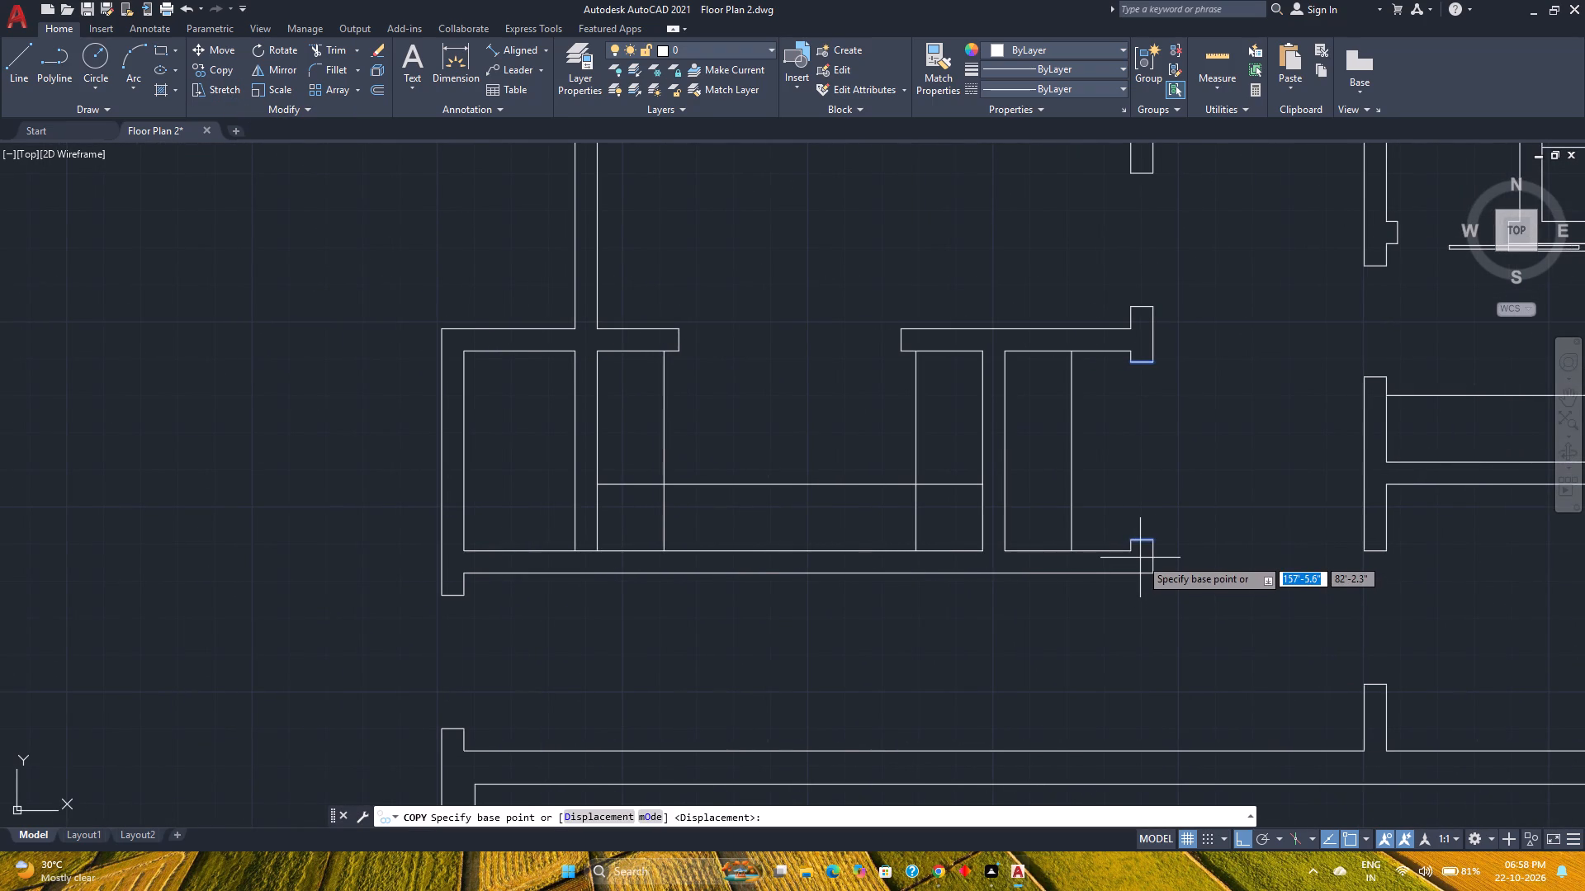
{"action": "left_click", "coordinate": [1155, 360]}
{"action": "scroll", "coordinate": [467, 371], "scroll_direction": "up", "scroll_amount": 2}
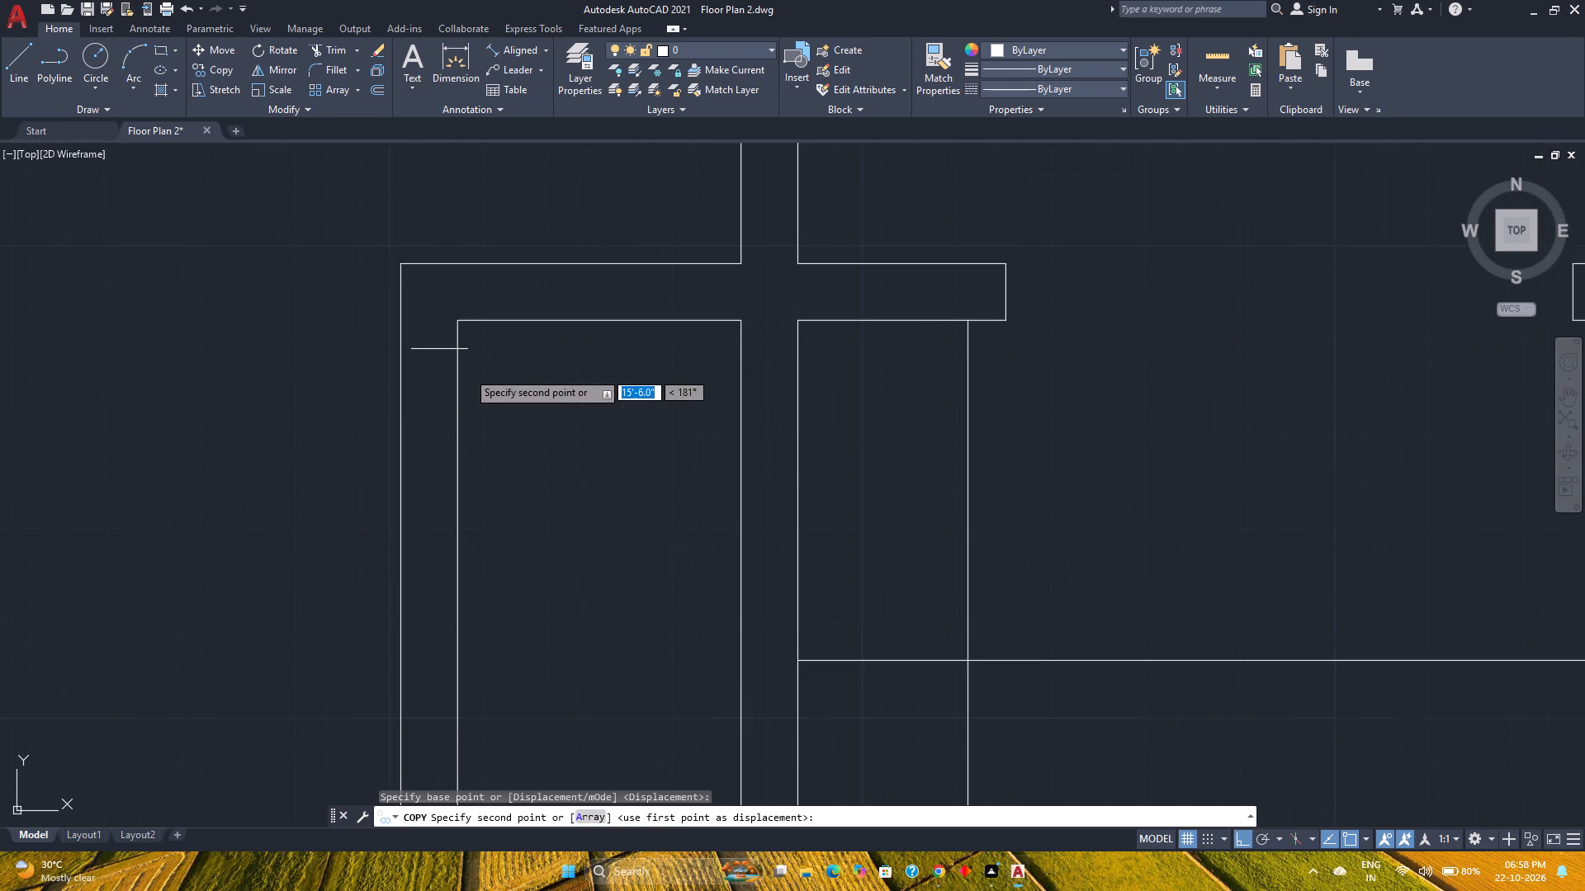
{"action": "left_click", "coordinate": [458, 347]}
{"action": "scroll", "coordinate": [482, 402], "scroll_direction": "down", "scroll_amount": 1}
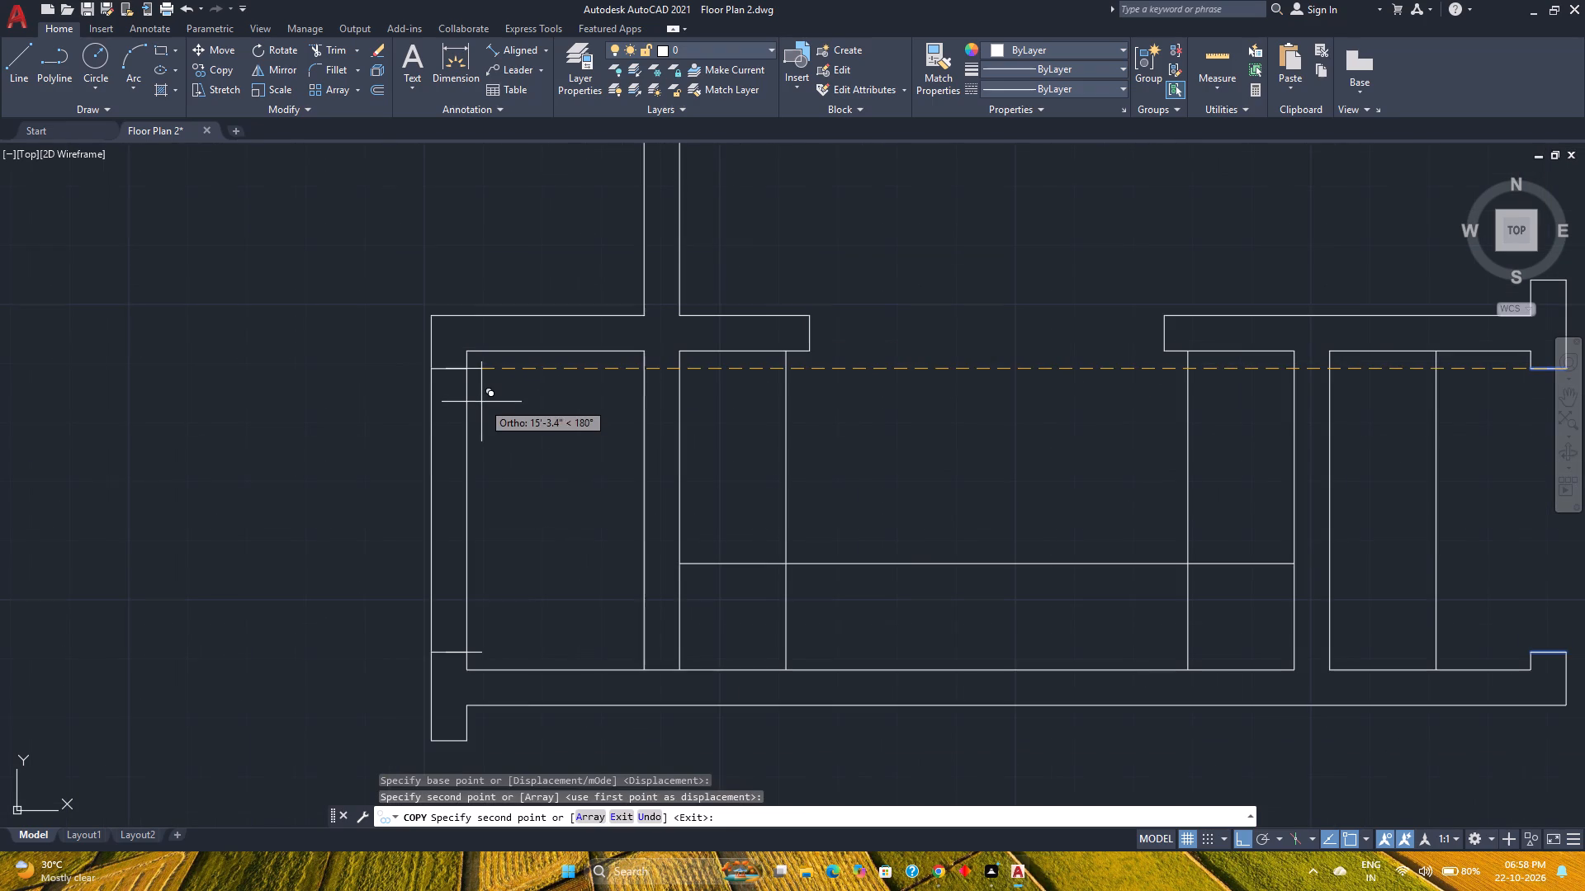
{"action": "key", "text": "Escape"}
Trim both lines of the new west wall between the copied jamb lines to form the closet opening.
{"action": "scroll", "coordinate": [488, 460], "scroll_direction": "up", "scroll_amount": 1}
{"action": "middle_click_drag", "start_coordinate": [488, 460], "coordinate": [593, 398]}
{"action": "middle_click", "coordinate": [593, 398]}
{"action": "scroll", "coordinate": [589, 399], "scroll_direction": "down", "scroll_amount": 1}
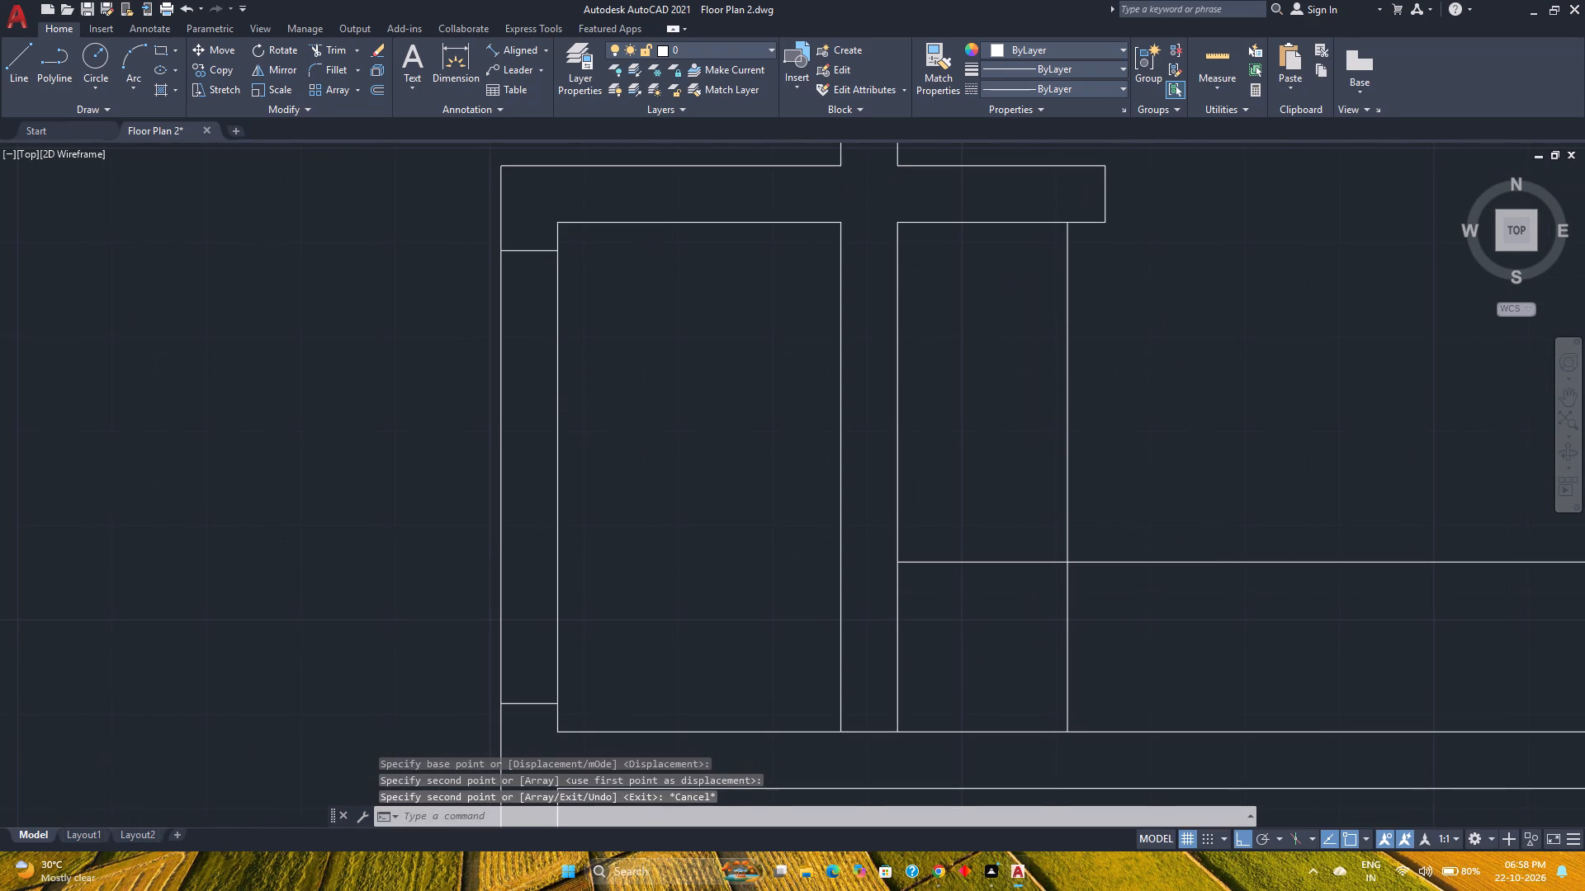
{"action": "key", "text": "t"}
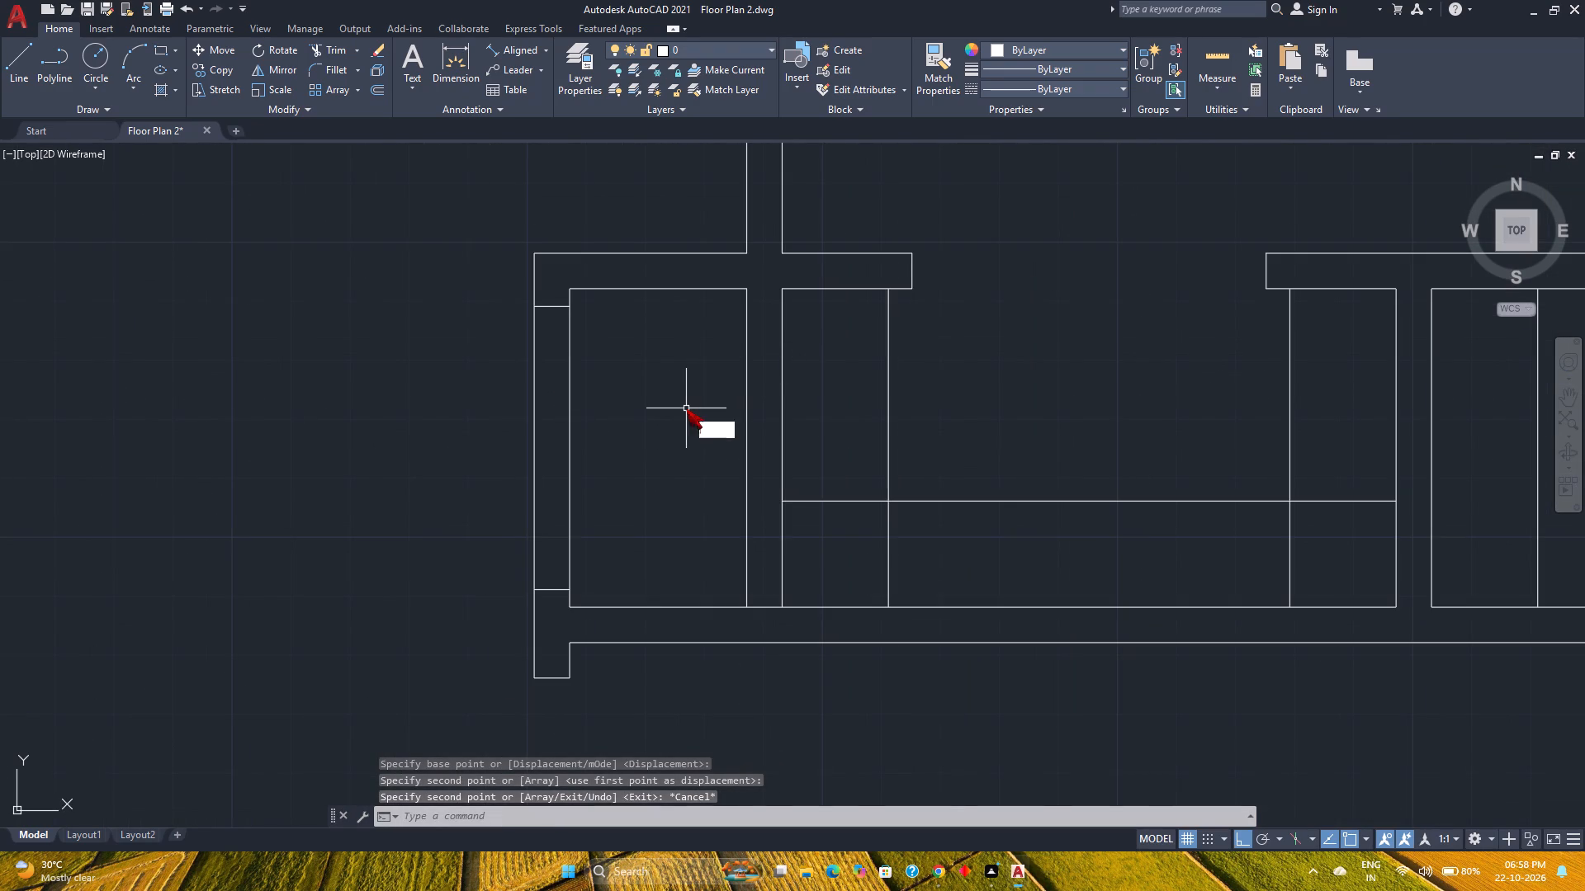
{"action": "key", "text": "r"}
{"action": "key", "text": "Return"}
{"action": "left_click", "coordinate": [647, 431]}
{"action": "left_click", "coordinate": [428, 426]}
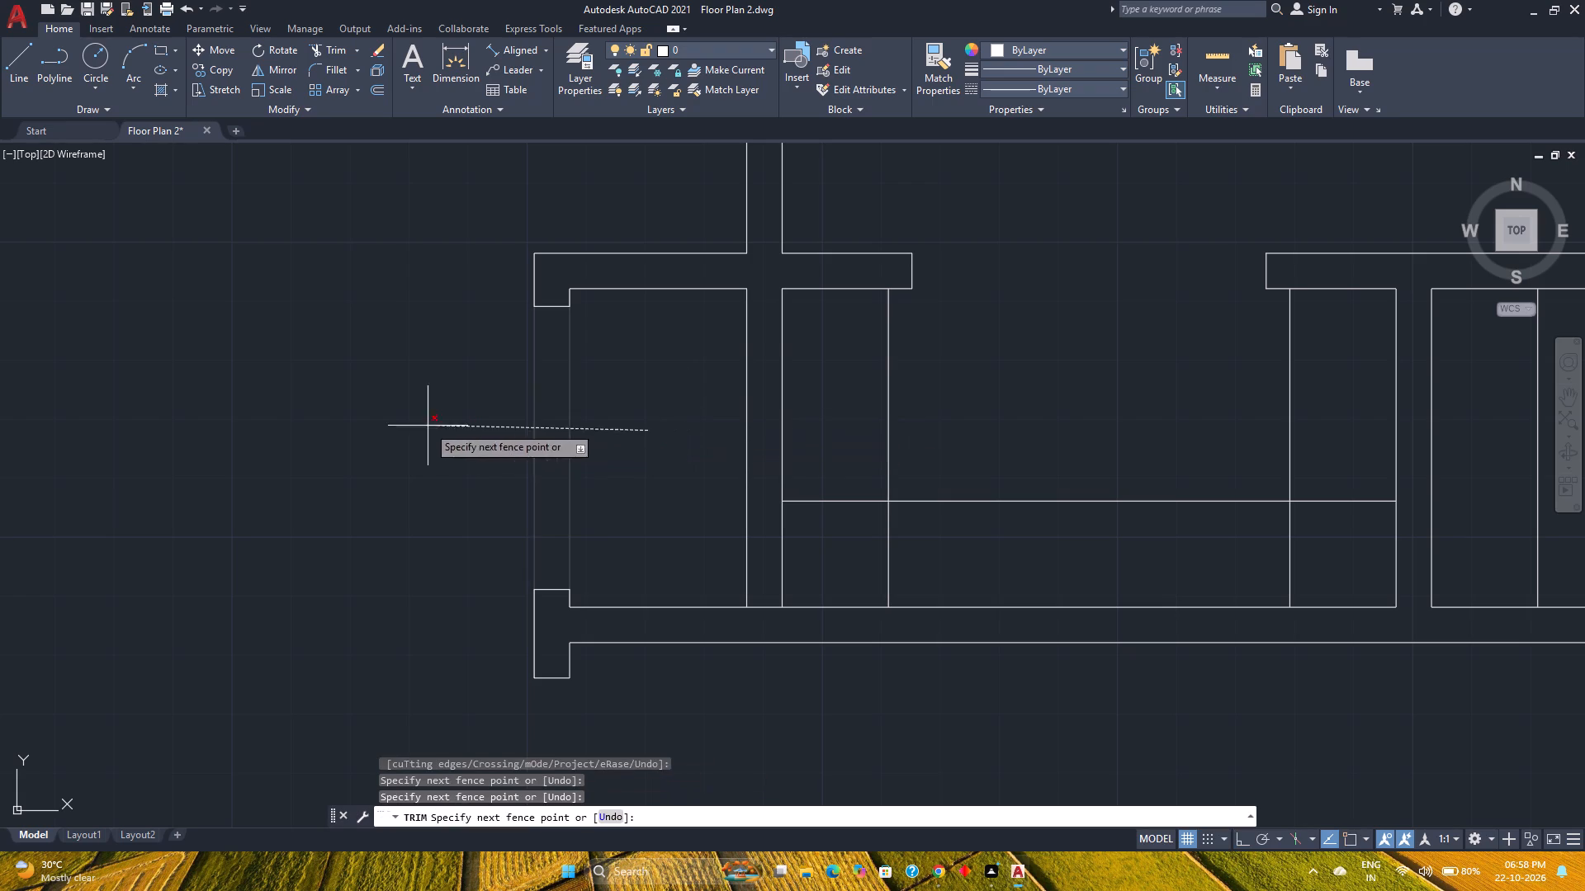
{"action": "key", "text": "Escape"}
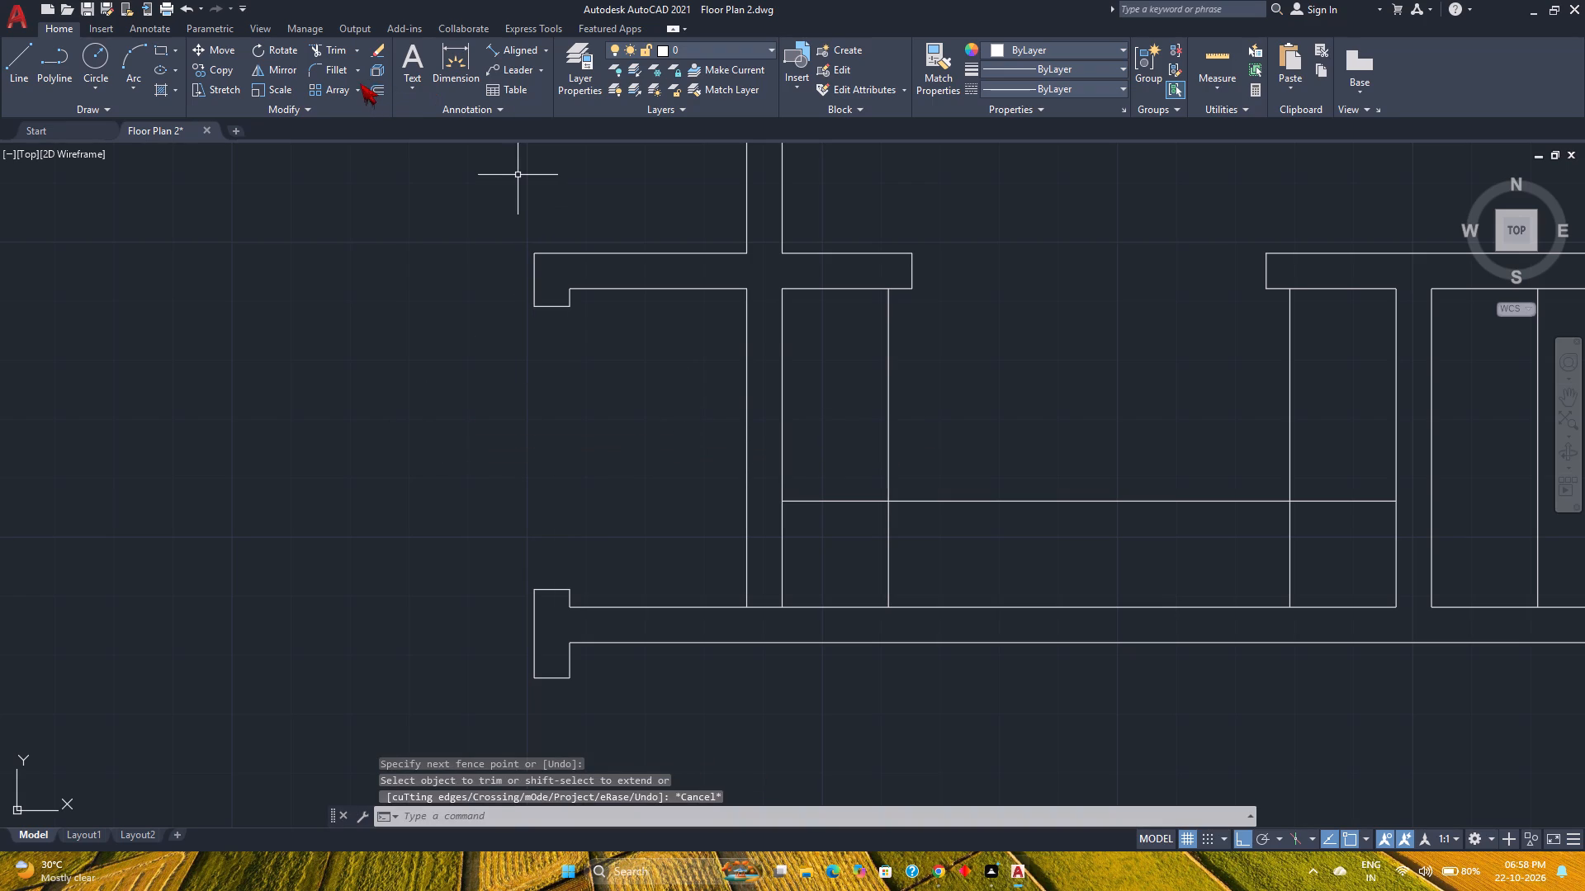
Offset the west face of the partition beside the new closet by 1'6" toward the west opening.
{"action": "left_click", "coordinate": [370, 83]}
{"action": "type", "text": "1'"}
{"action": "key", "text": "6"}
{"action": "key", "text": "shift+quotedbl"}
{"action": "key", "text": "Return"}
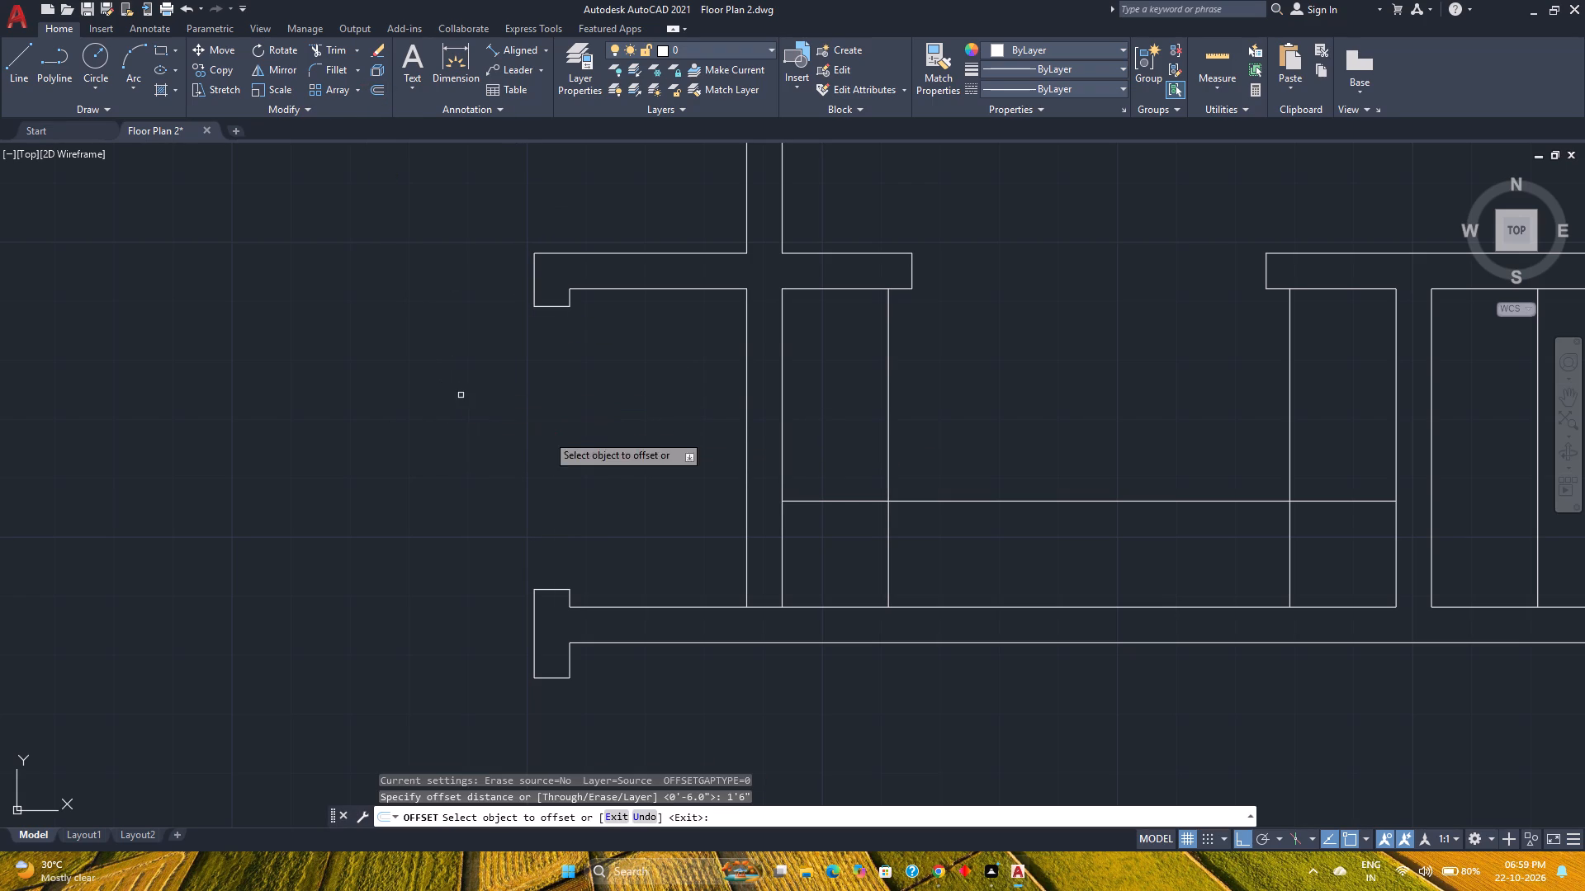
{"action": "left_click", "coordinate": [746, 472]}
{"action": "left_click", "coordinate": [643, 463]}
{"action": "key", "text": "Escape"}
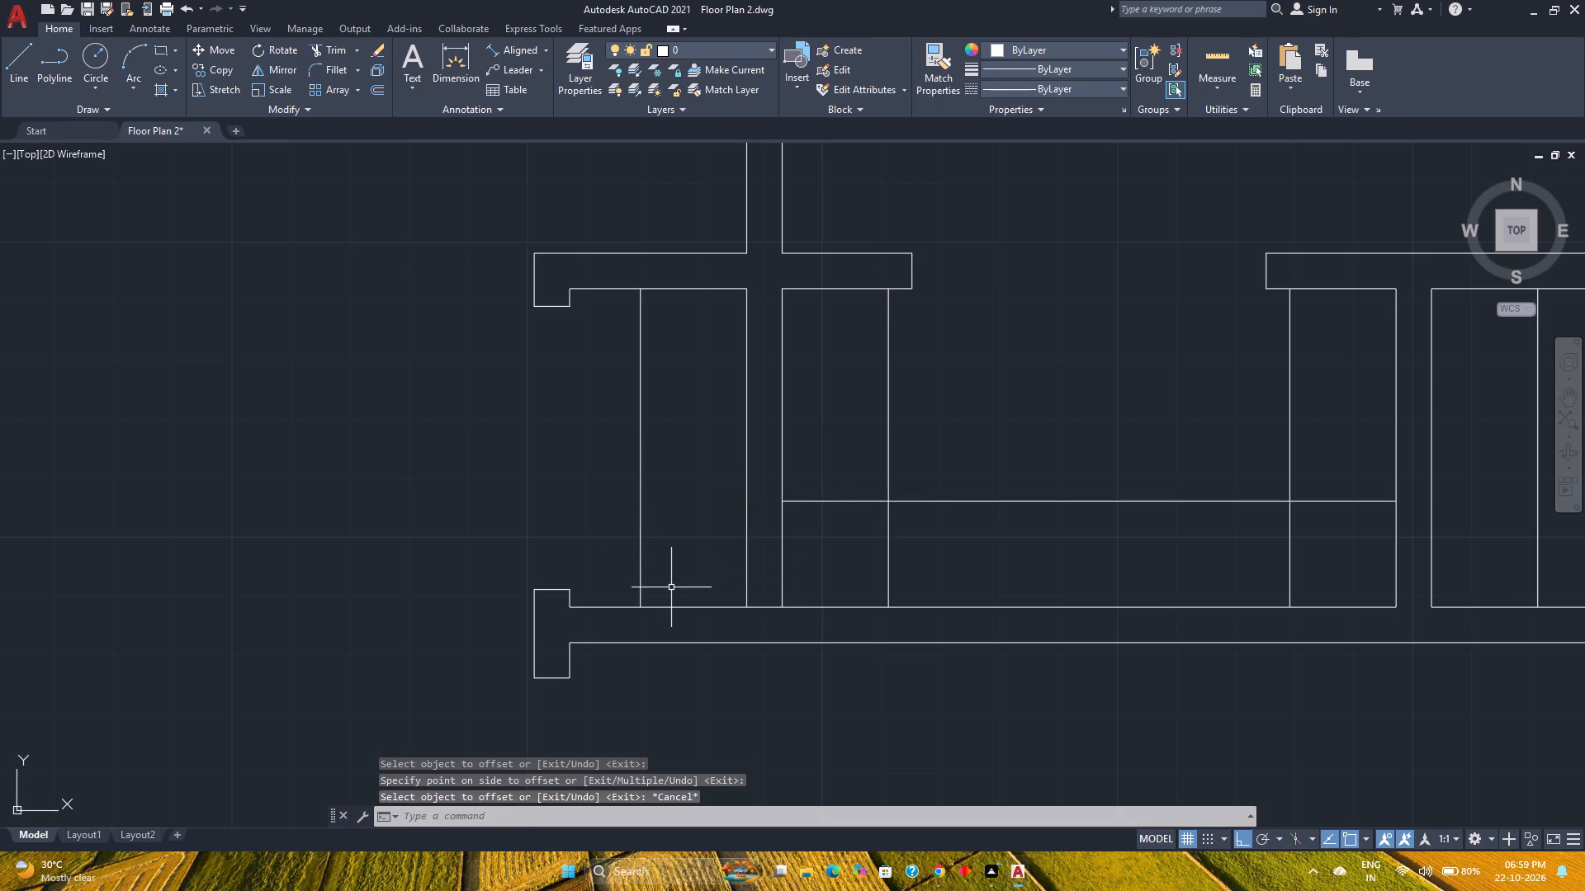
Trim the south wall line crossing the base of the new closet's partition, and save the drawing.
{"action": "key", "text": "t"}
{"action": "key", "text": "r"}
{"action": "key", "text": "Return"}
{"action": "left_click", "coordinate": [759, 613]}
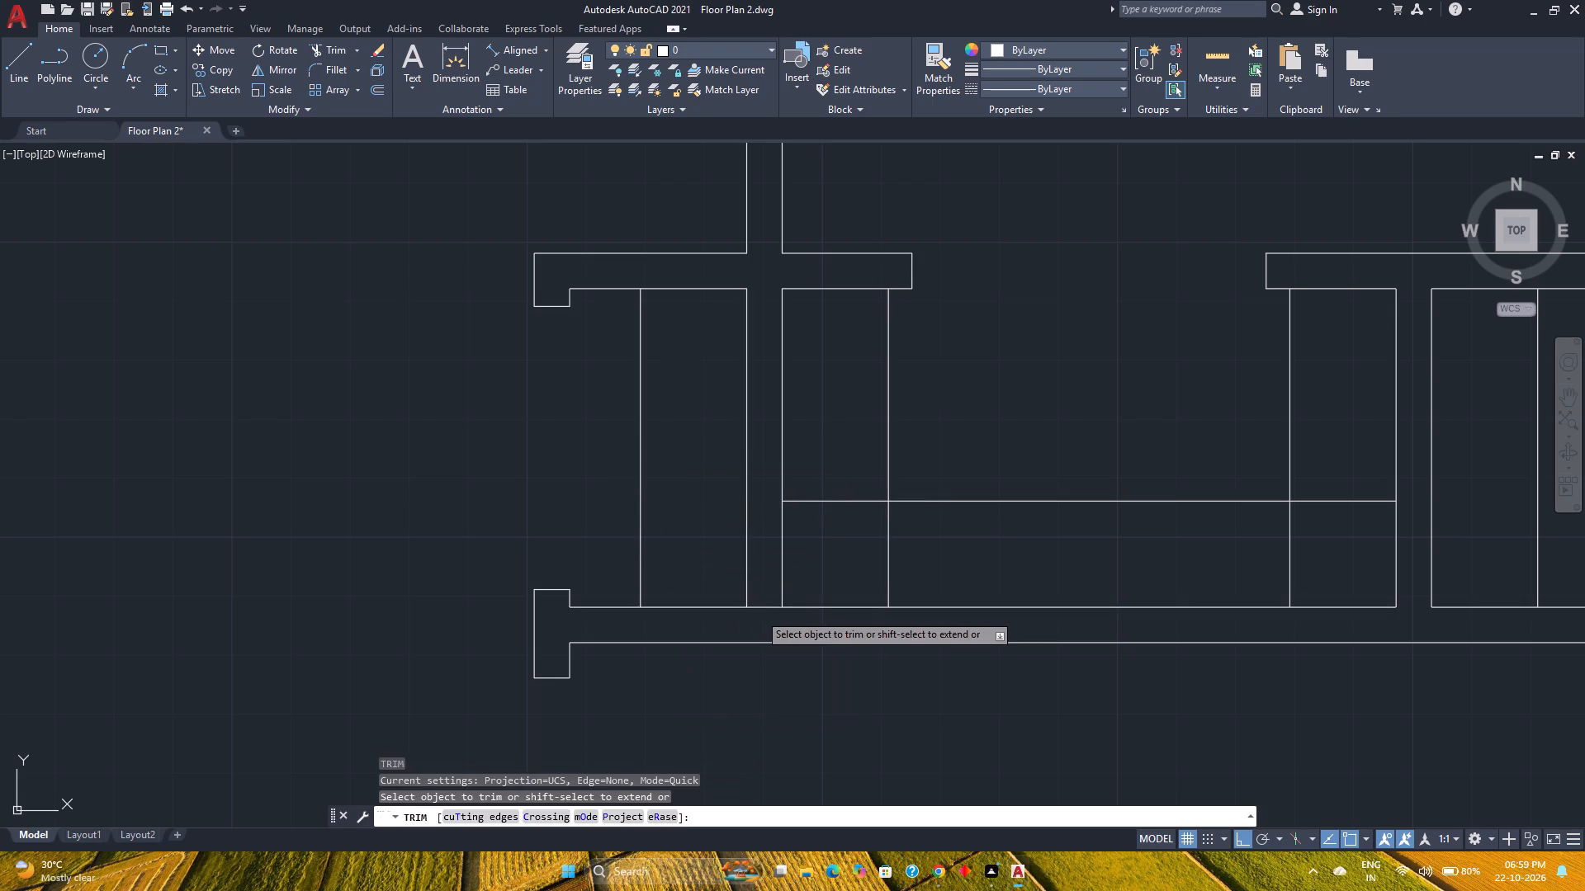
{"action": "left_click", "coordinate": [759, 596]}
{"action": "key", "text": "Escape"}
{"action": "scroll", "coordinate": [760, 594], "scroll_direction": "down", "scroll_amount": 3}
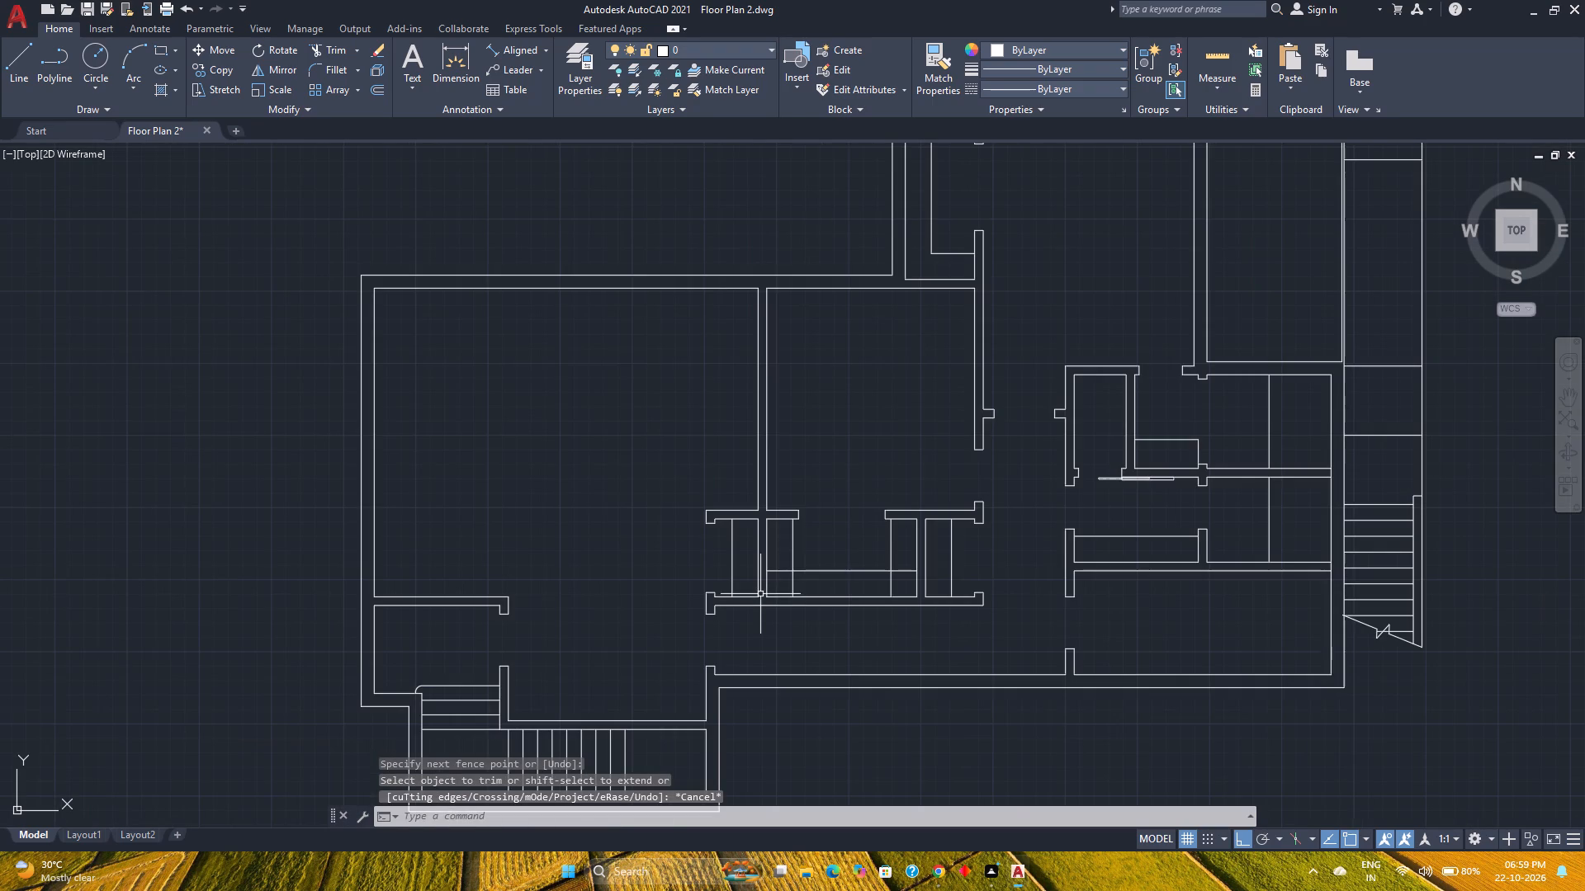
{"action": "key", "text": "ctrl+s"}
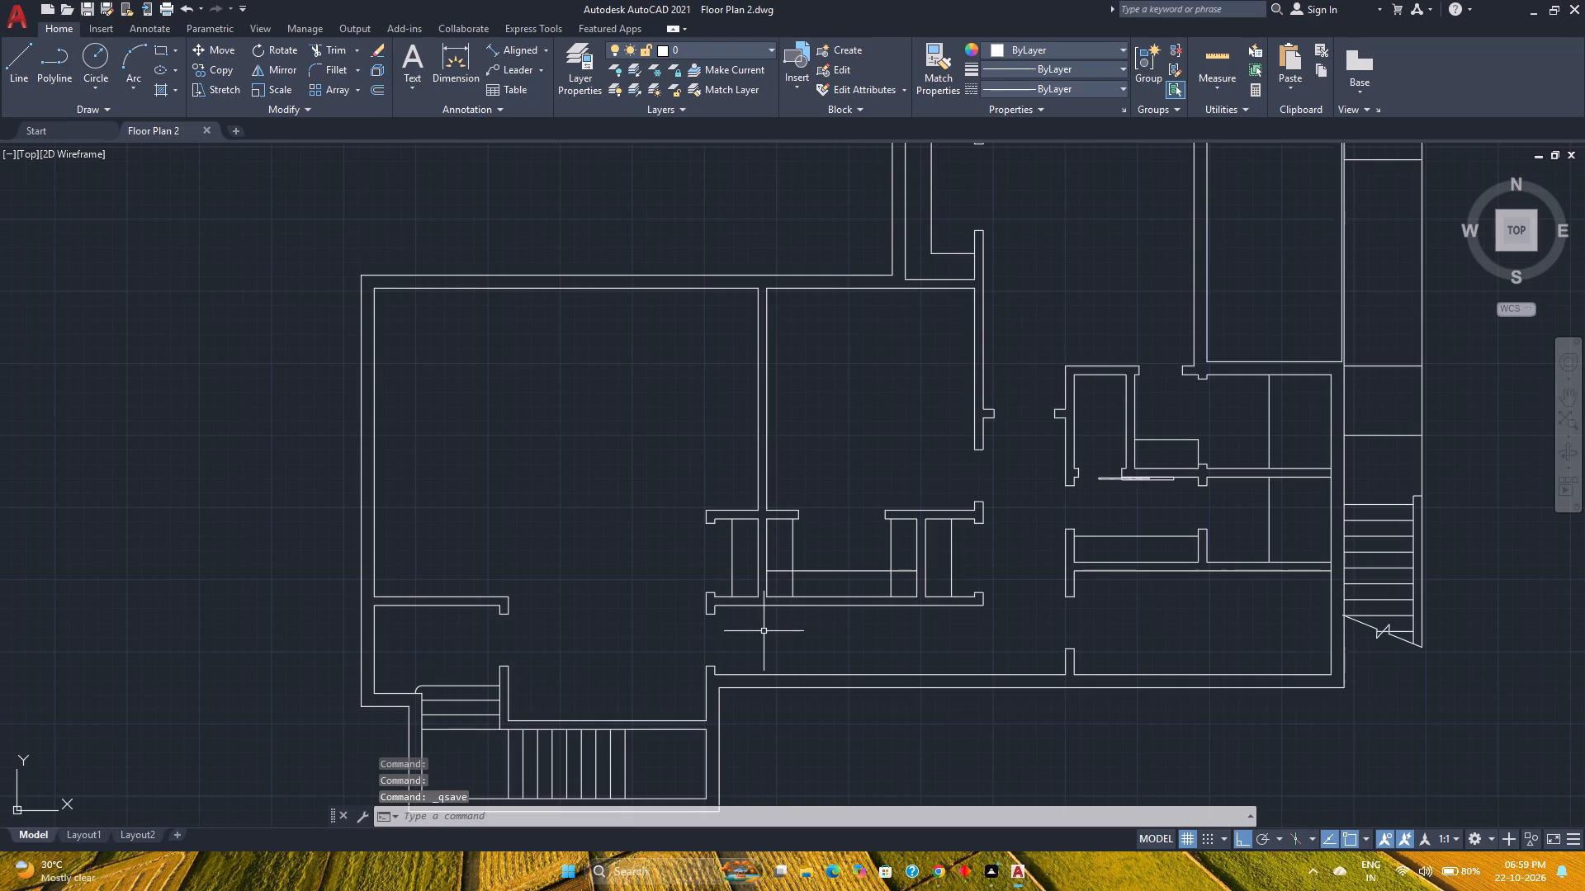
Check the dimensions of the large west room in the copied floor plan with Quick measure.
{"action": "middle_click_drag", "start_coordinate": [770, 629], "coordinate": [762, 596]}
{"action": "middle_click", "coordinate": [762, 596]}
{"action": "middle_click", "coordinate": [762, 596]}
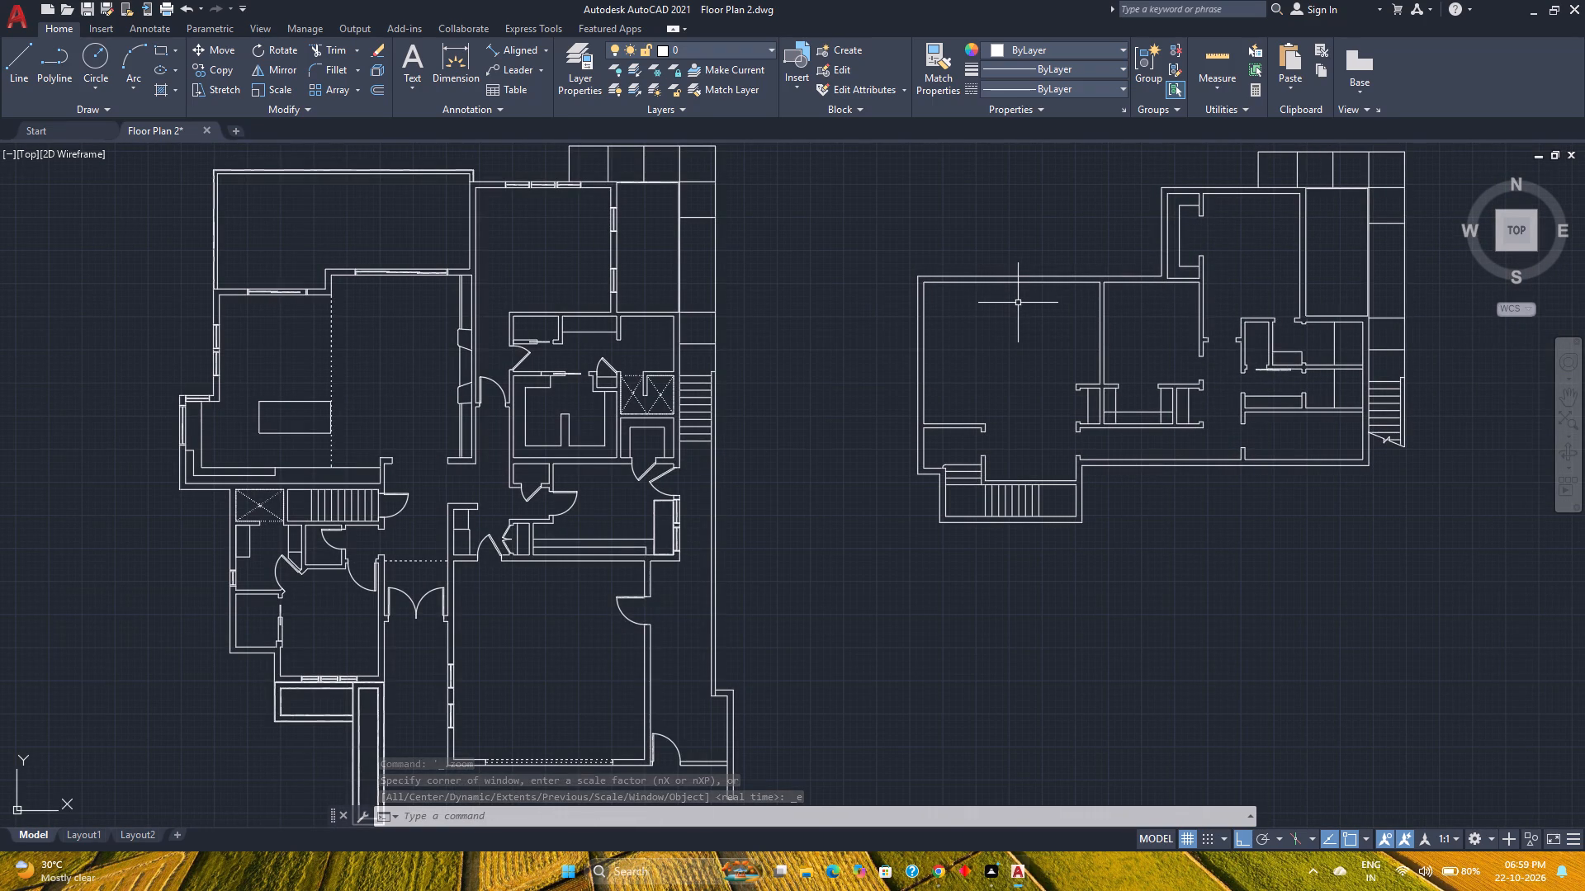
{"action": "left_click", "coordinate": [1220, 58]}
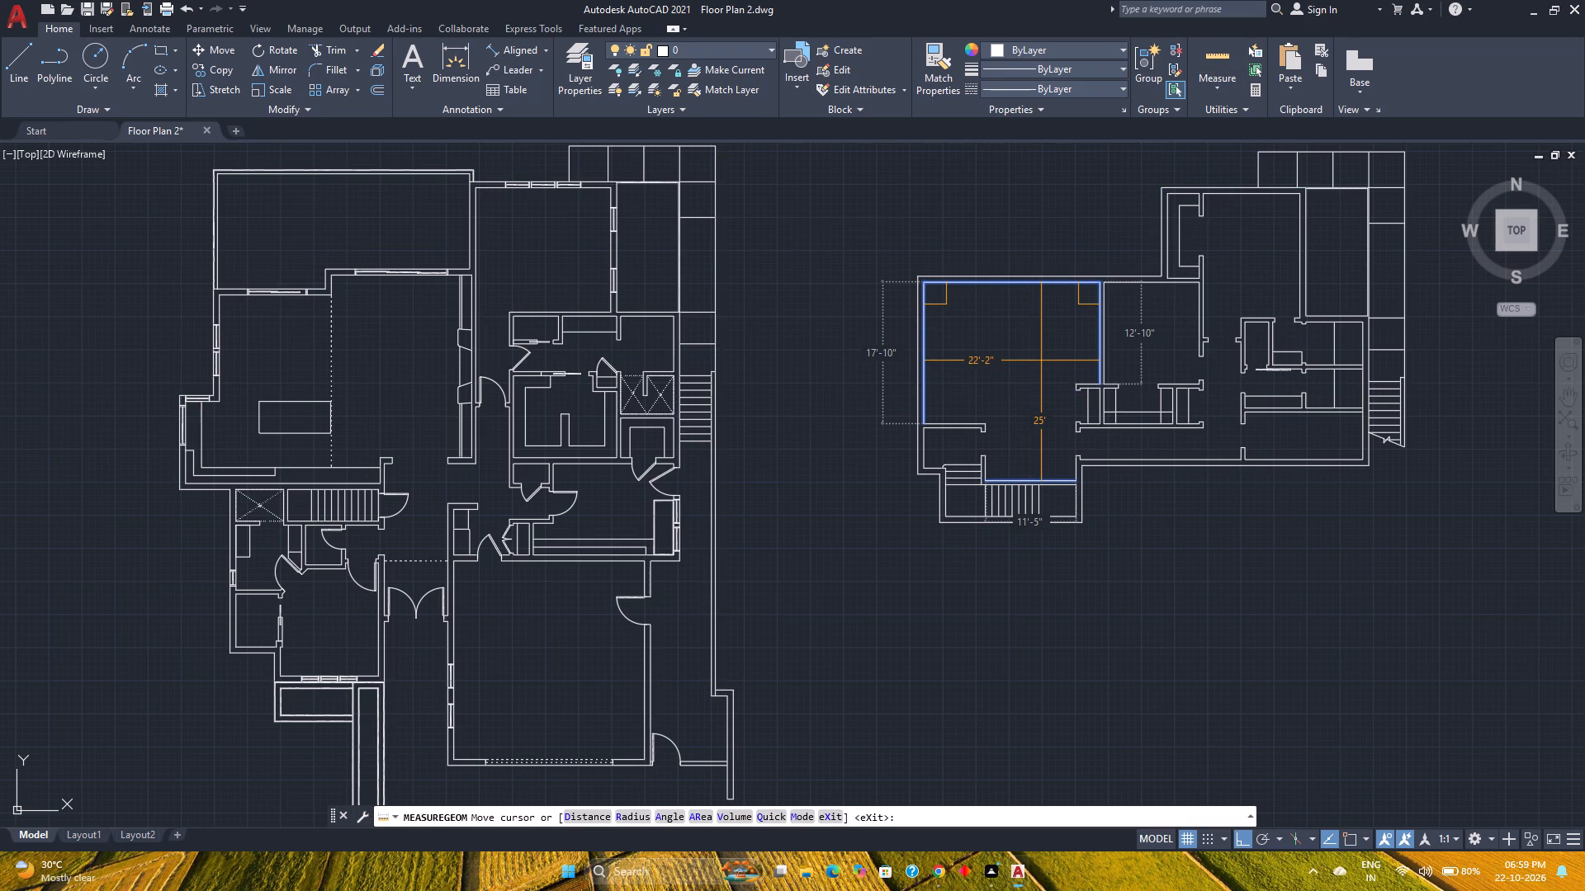
{"action": "key", "text": "Escape"}
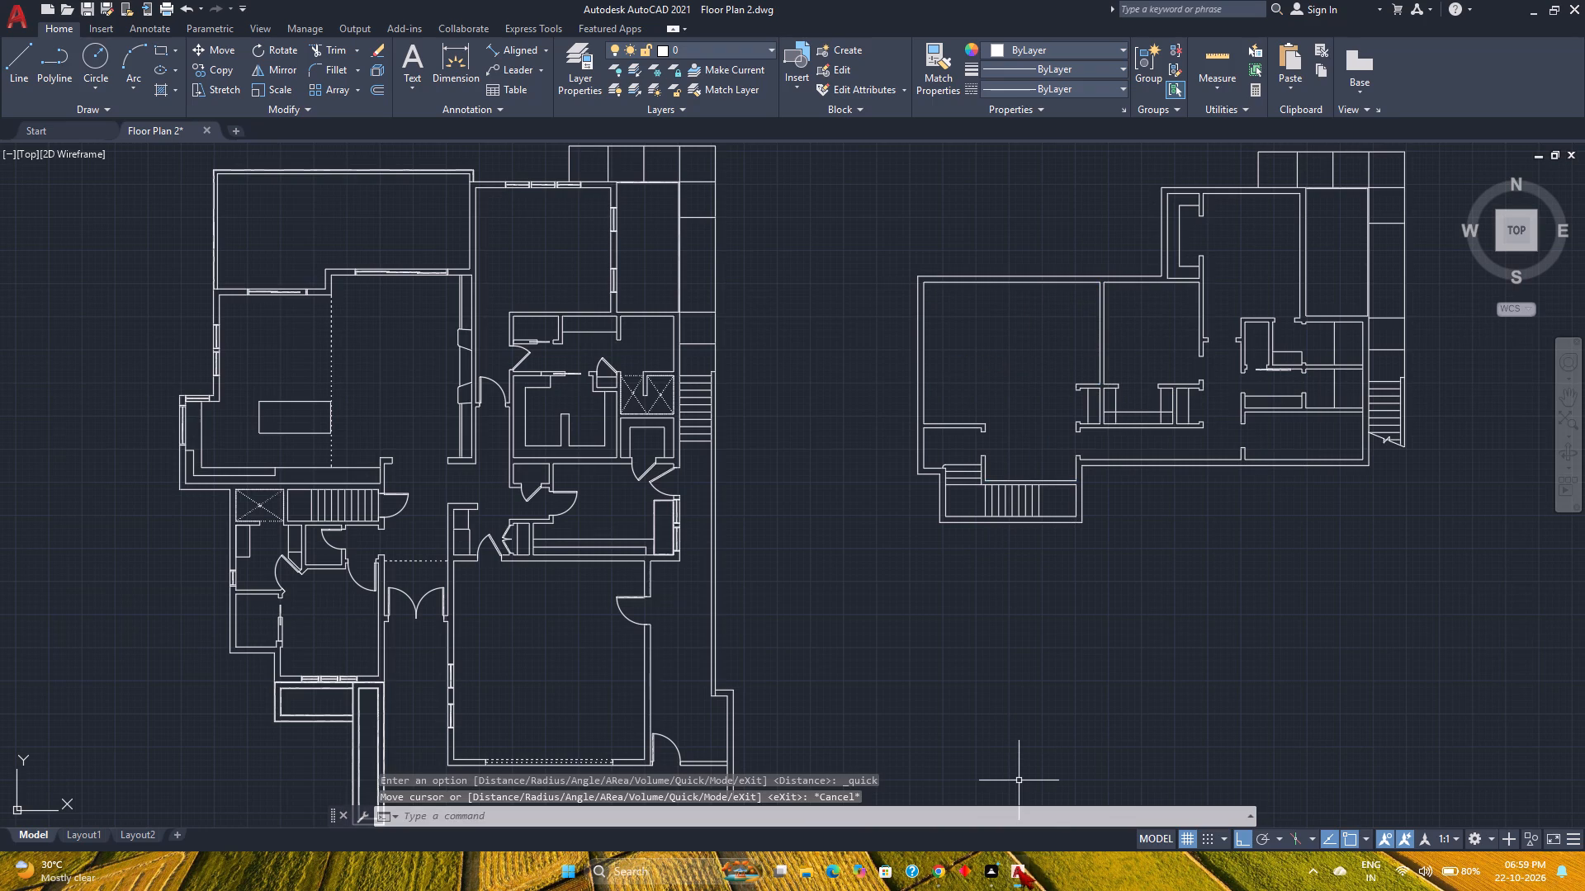
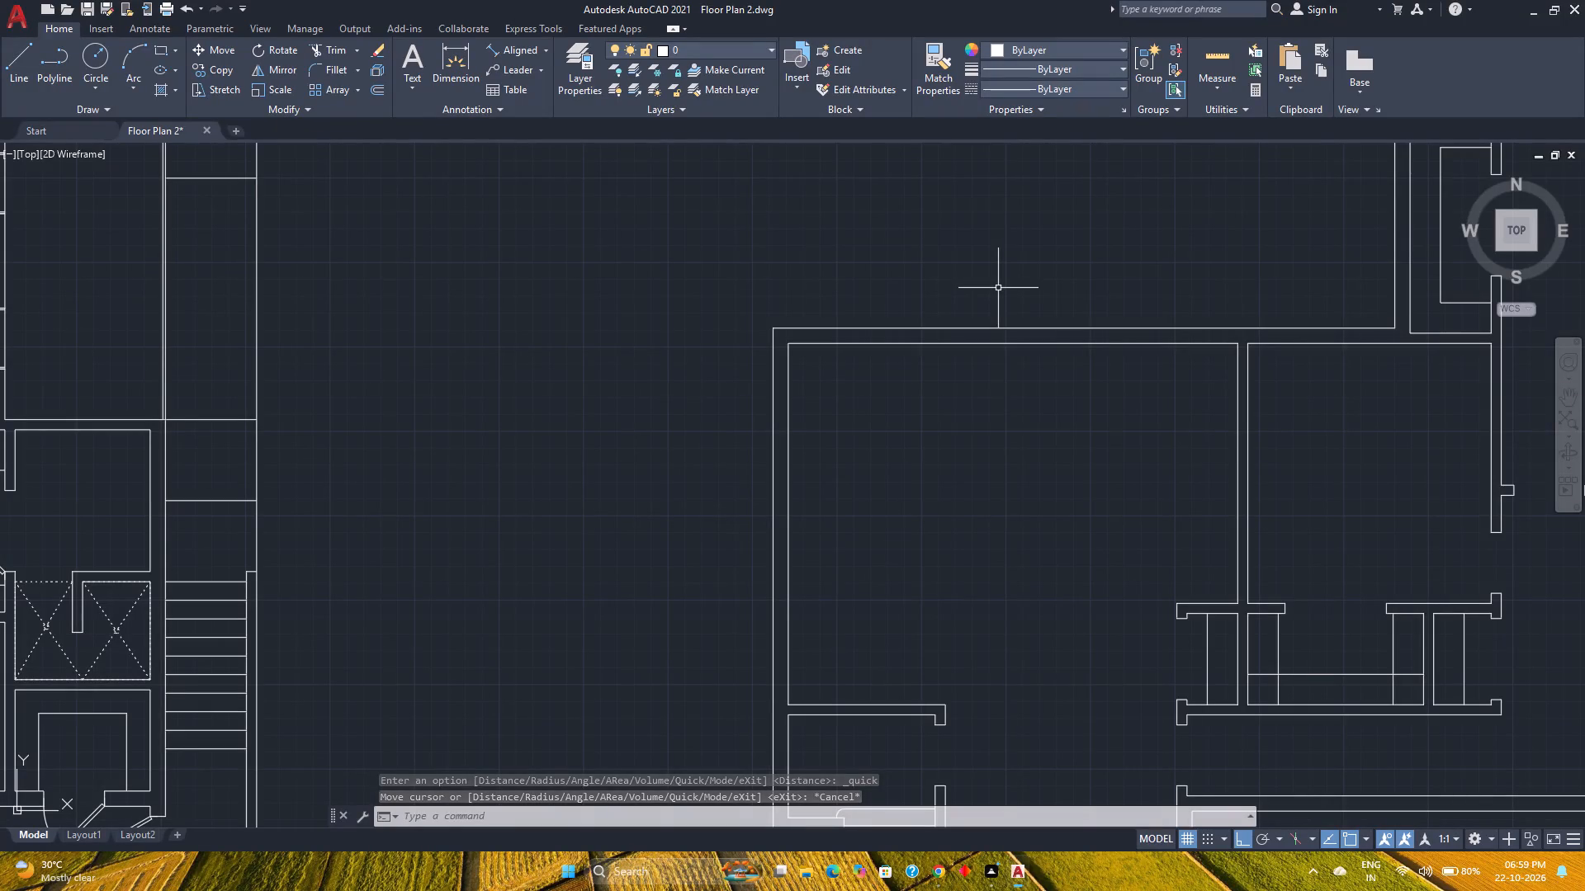
Offset the outer north wall line of the large west room 2' south, into the room.
{"action": "left_click", "coordinate": [376, 87]}
{"action": "type", "text": "2'"}
{"action": "key", "text": "Return"}
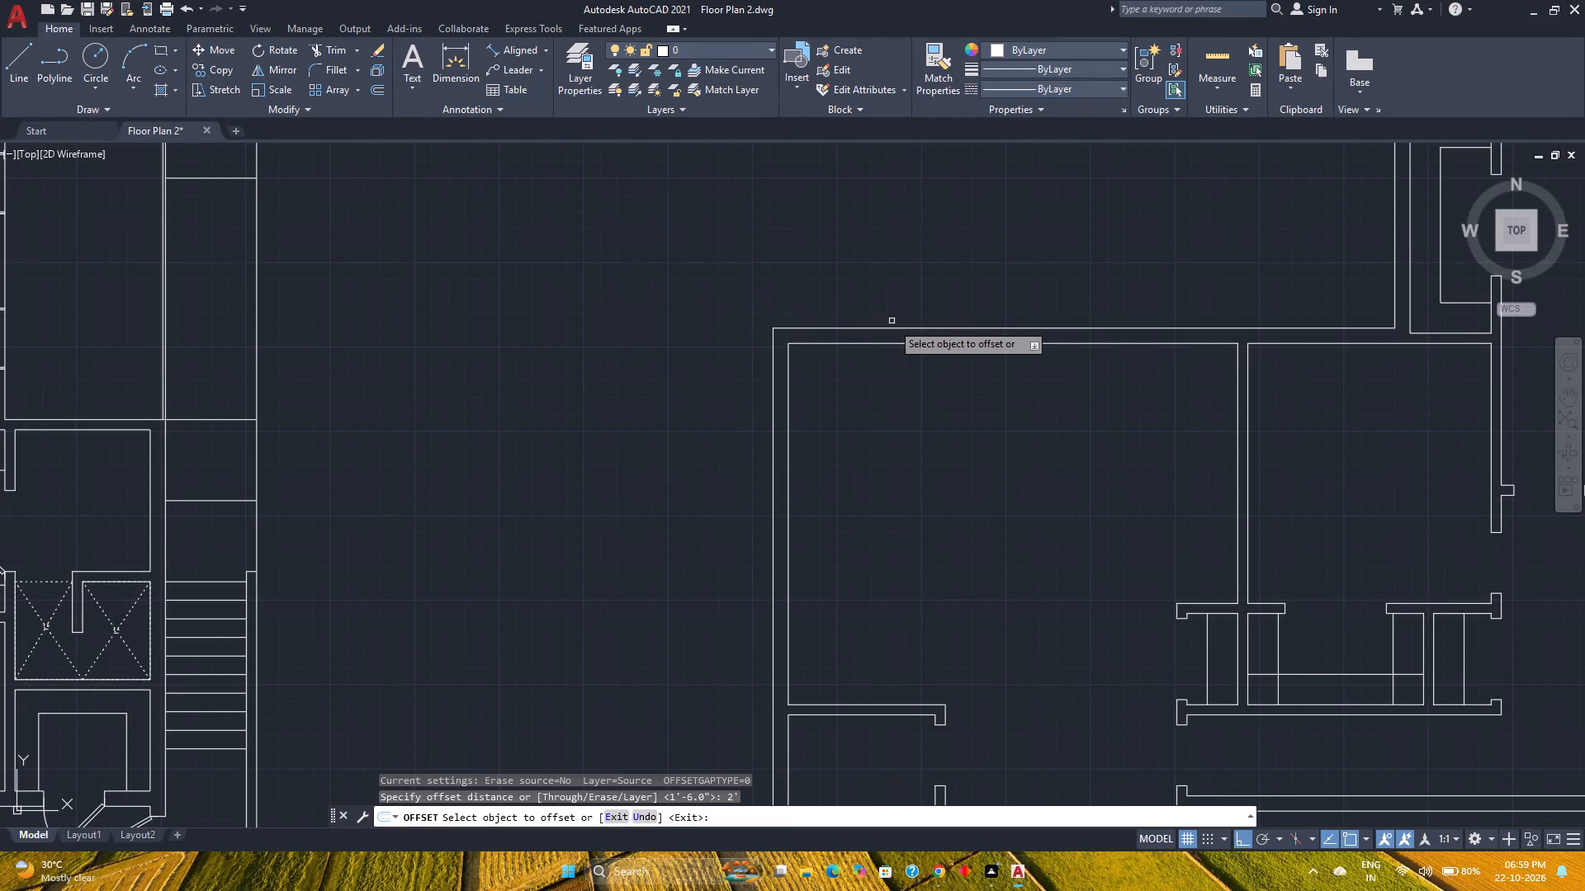
{"action": "left_click", "coordinate": [894, 327]}
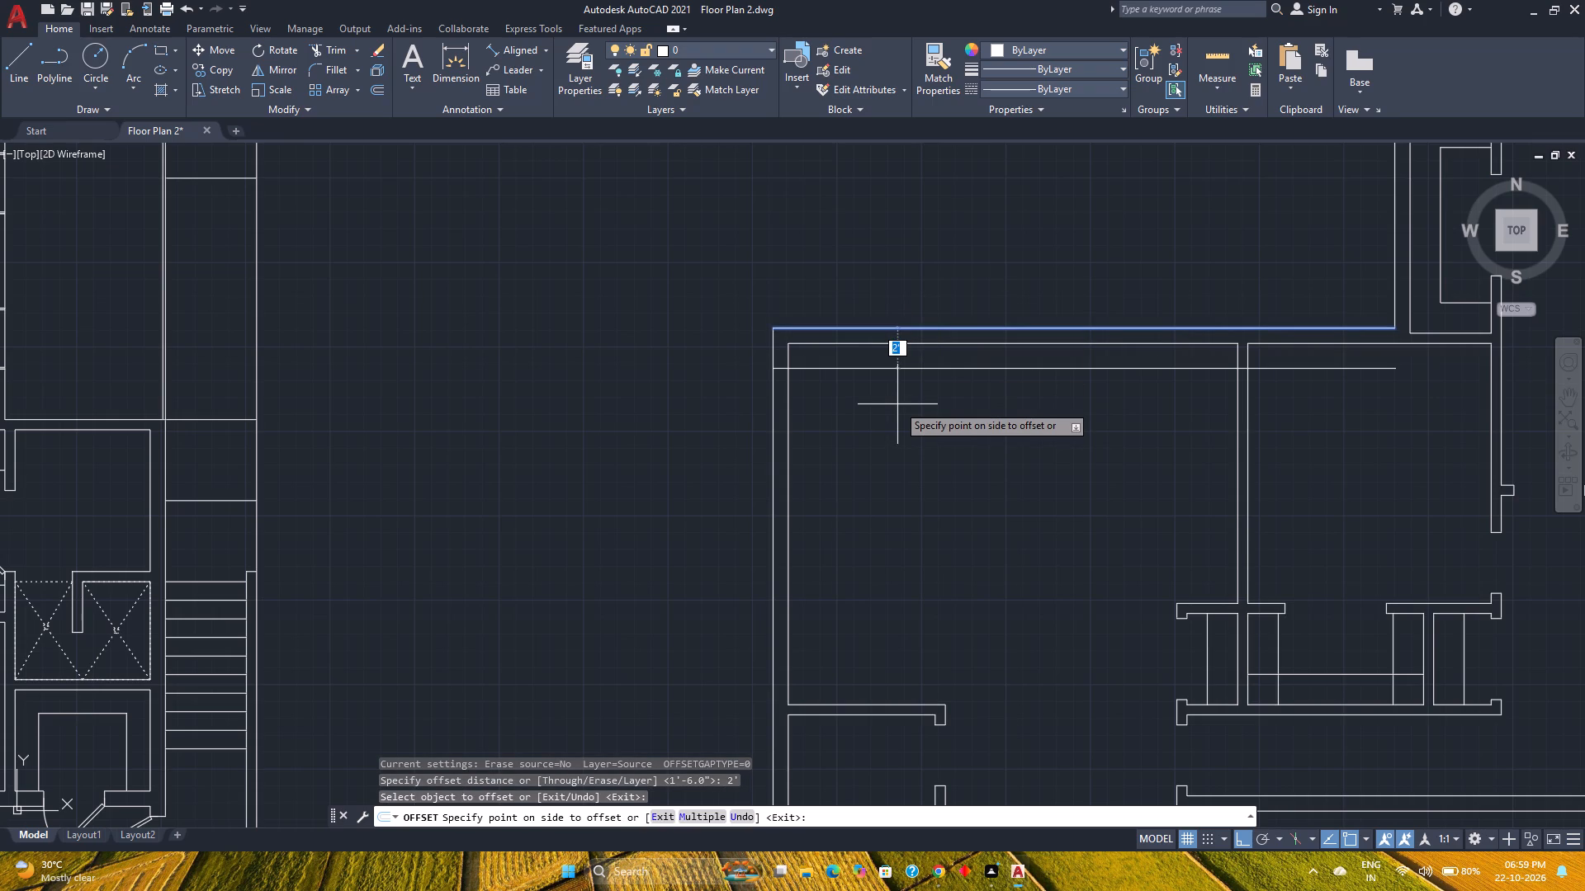
{"action": "left_click", "coordinate": [897, 404]}
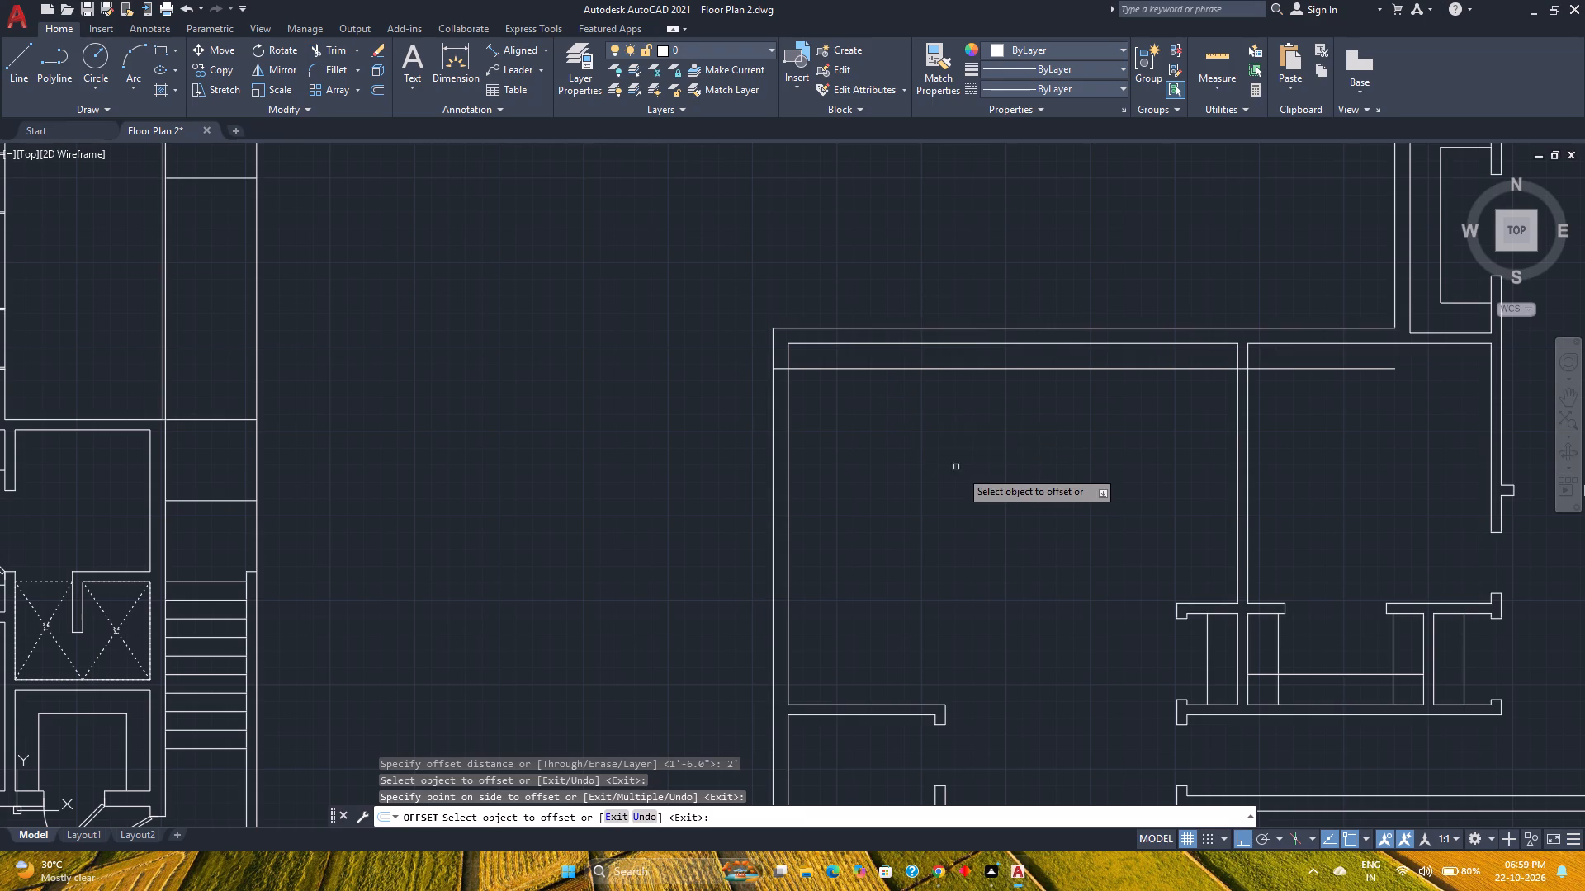
{"action": "scroll", "coordinate": [972, 474], "scroll_direction": "down", "scroll_amount": 1}
{"action": "middle_click_drag", "start_coordinate": [1078, 537], "coordinate": [1015, 459]}
{"action": "middle_click", "coordinate": [1015, 459]}
{"action": "middle_click", "coordinate": [1015, 459]}
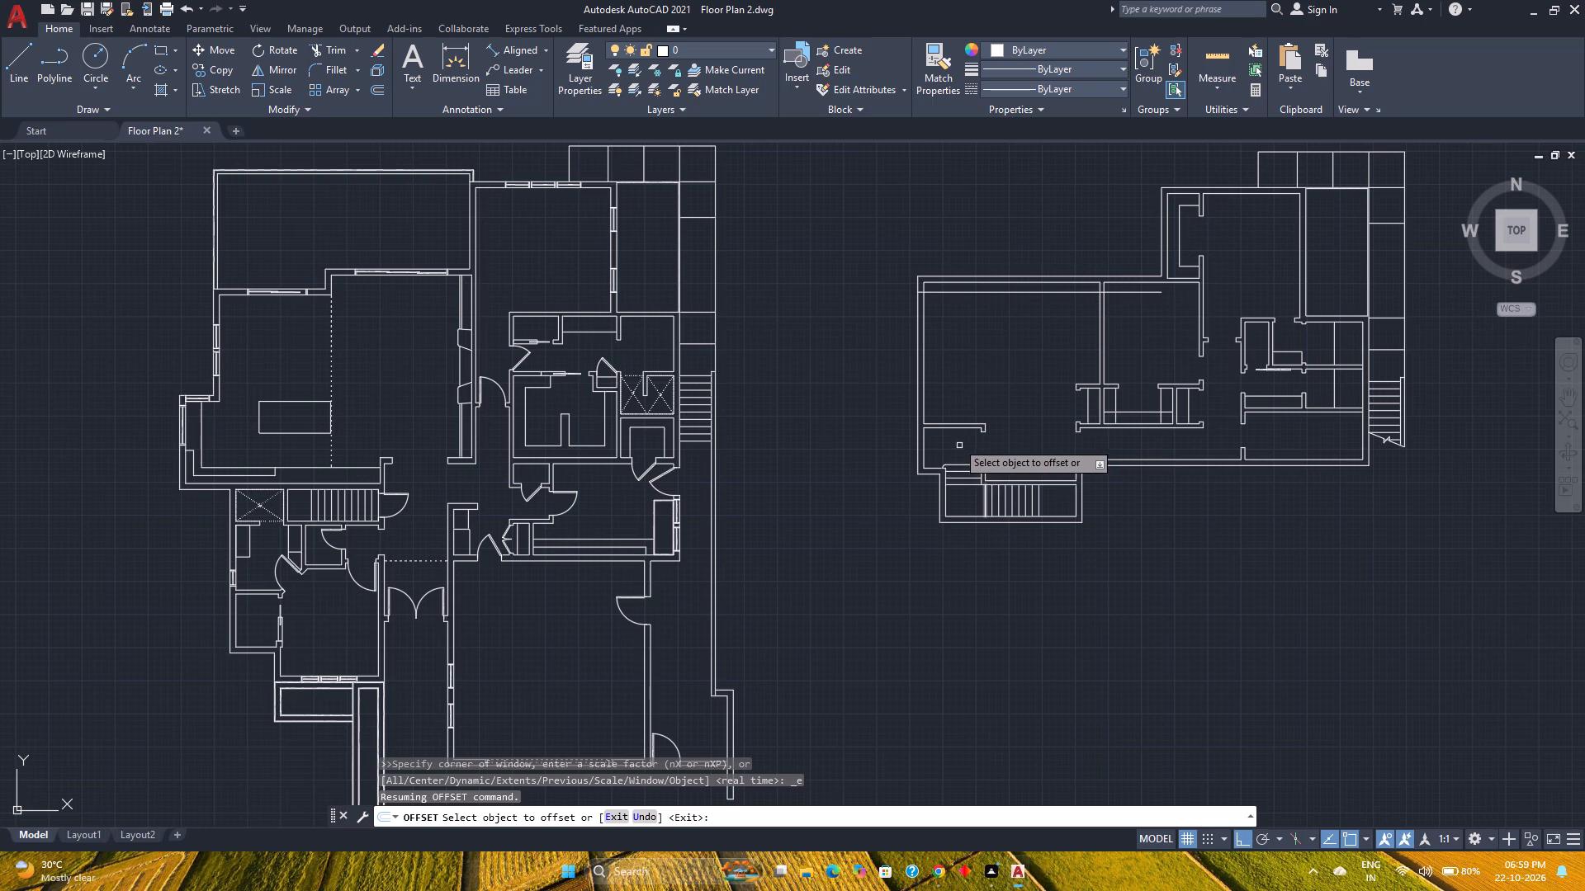
{"action": "key", "text": "Escape"}
Copy both north wall lines of the large west room 2' south, from the outer northwest corner to the offset line's west end.
{"action": "scroll", "coordinate": [972, 259], "scroll_direction": "up", "scroll_amount": 1}
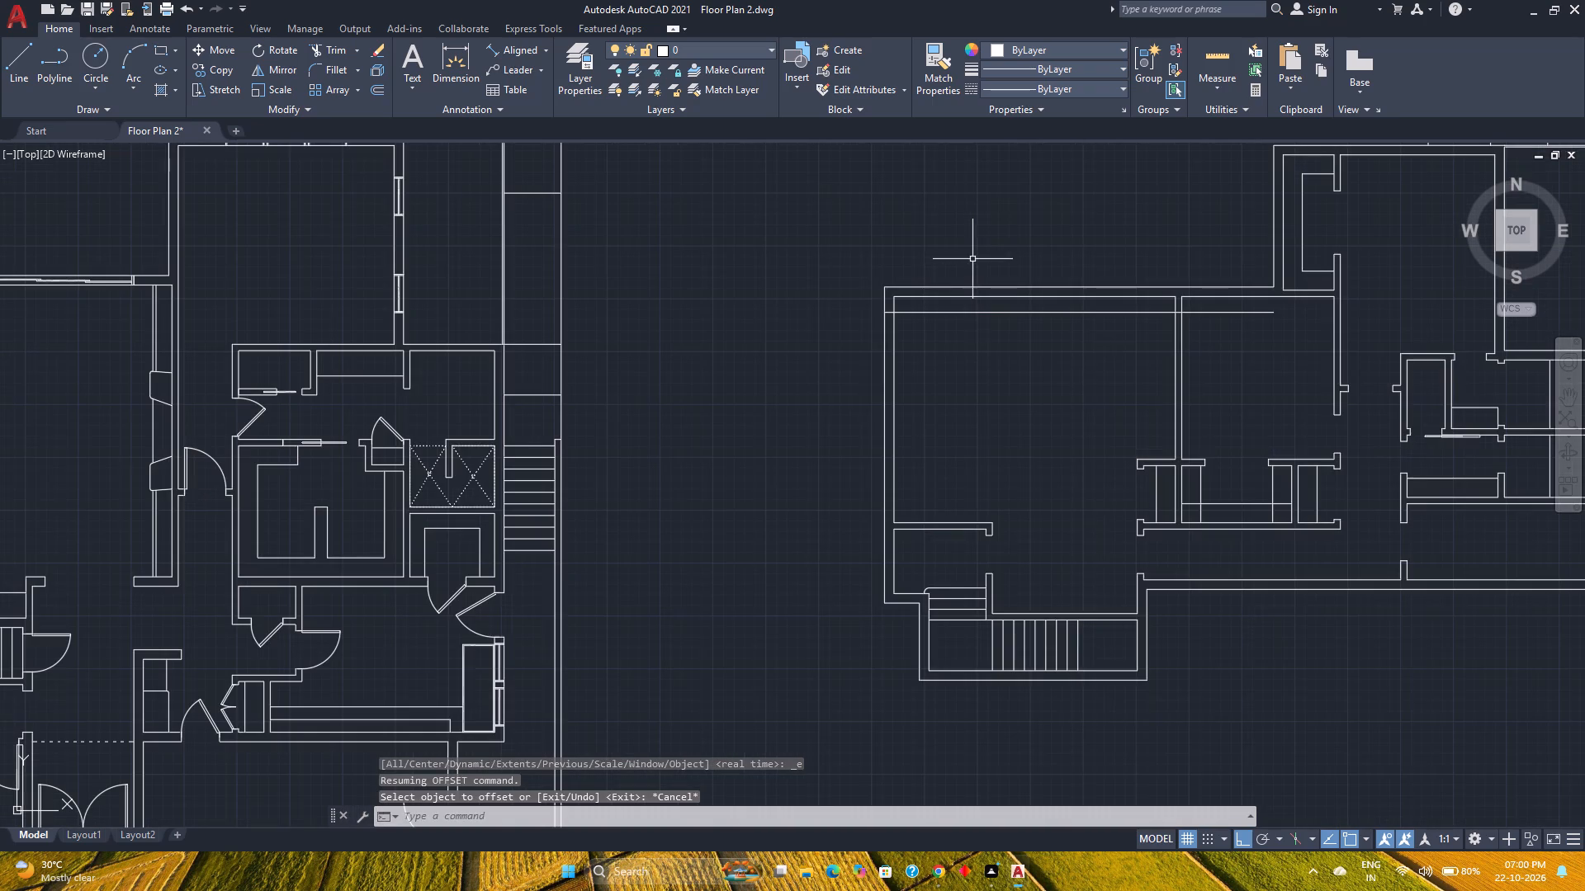
{"action": "left_click", "coordinate": [977, 302]}
{"action": "left_click", "coordinate": [953, 272]}
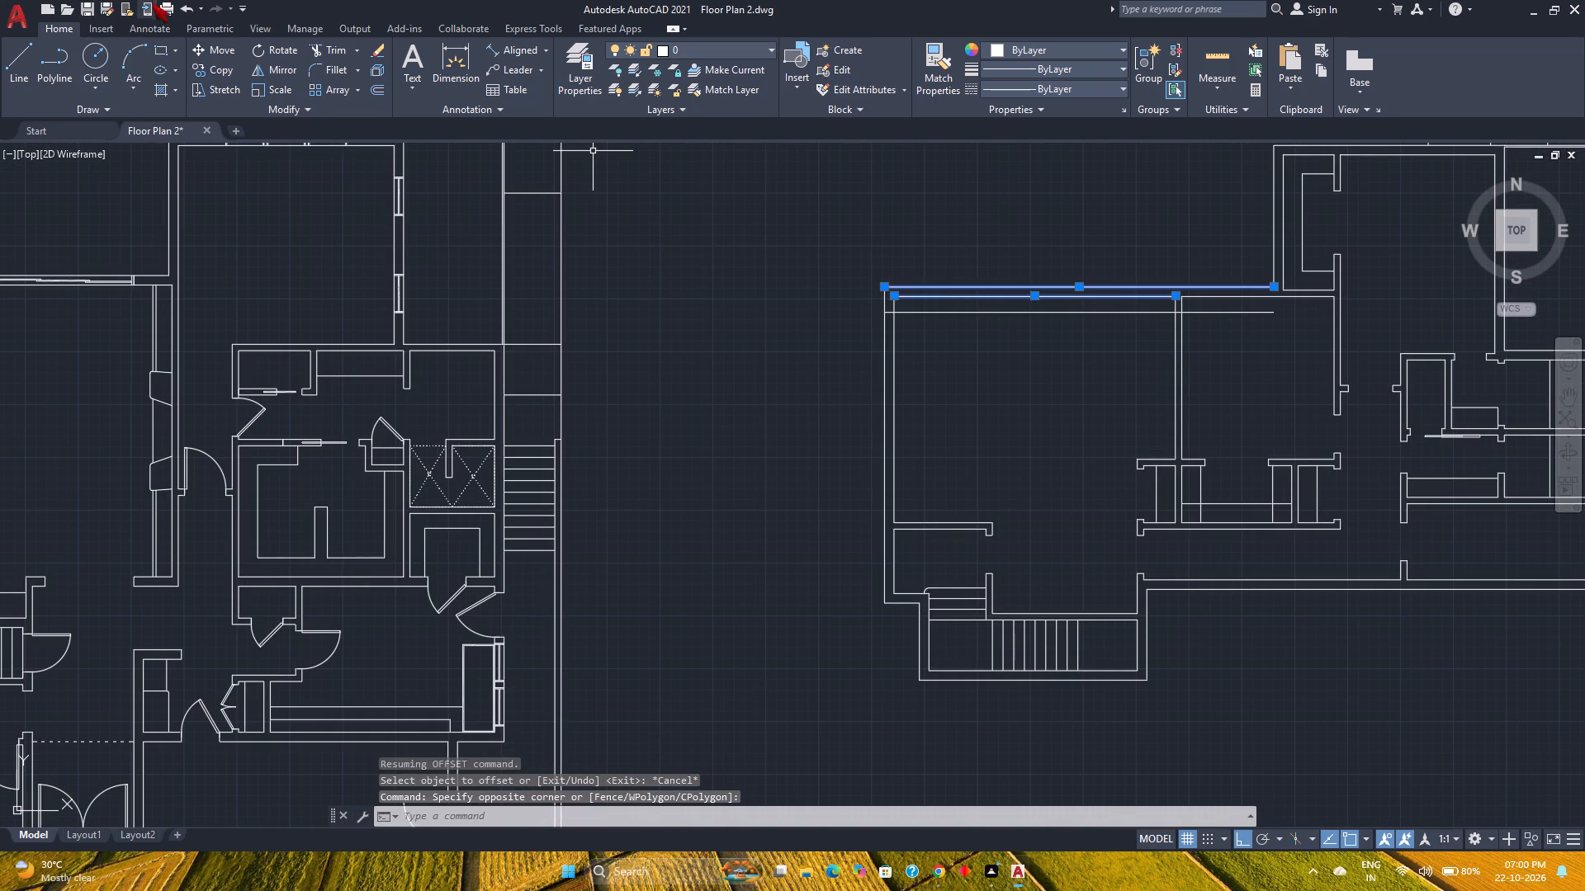
{"action": "left_click", "coordinate": [231, 67]}
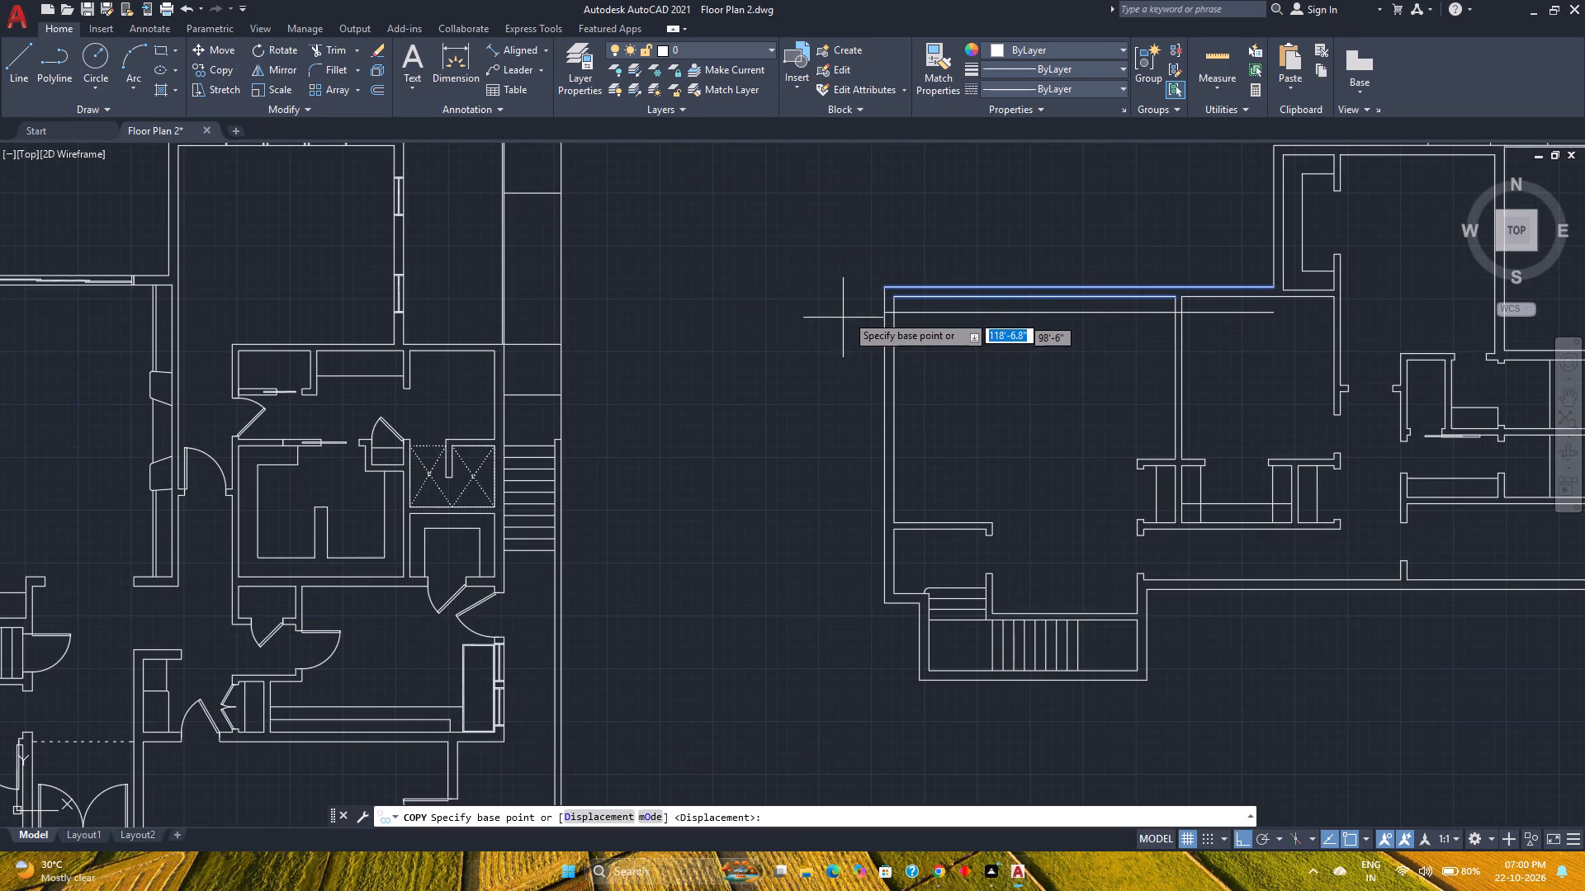
{"action": "left_click", "coordinate": [882, 286]}
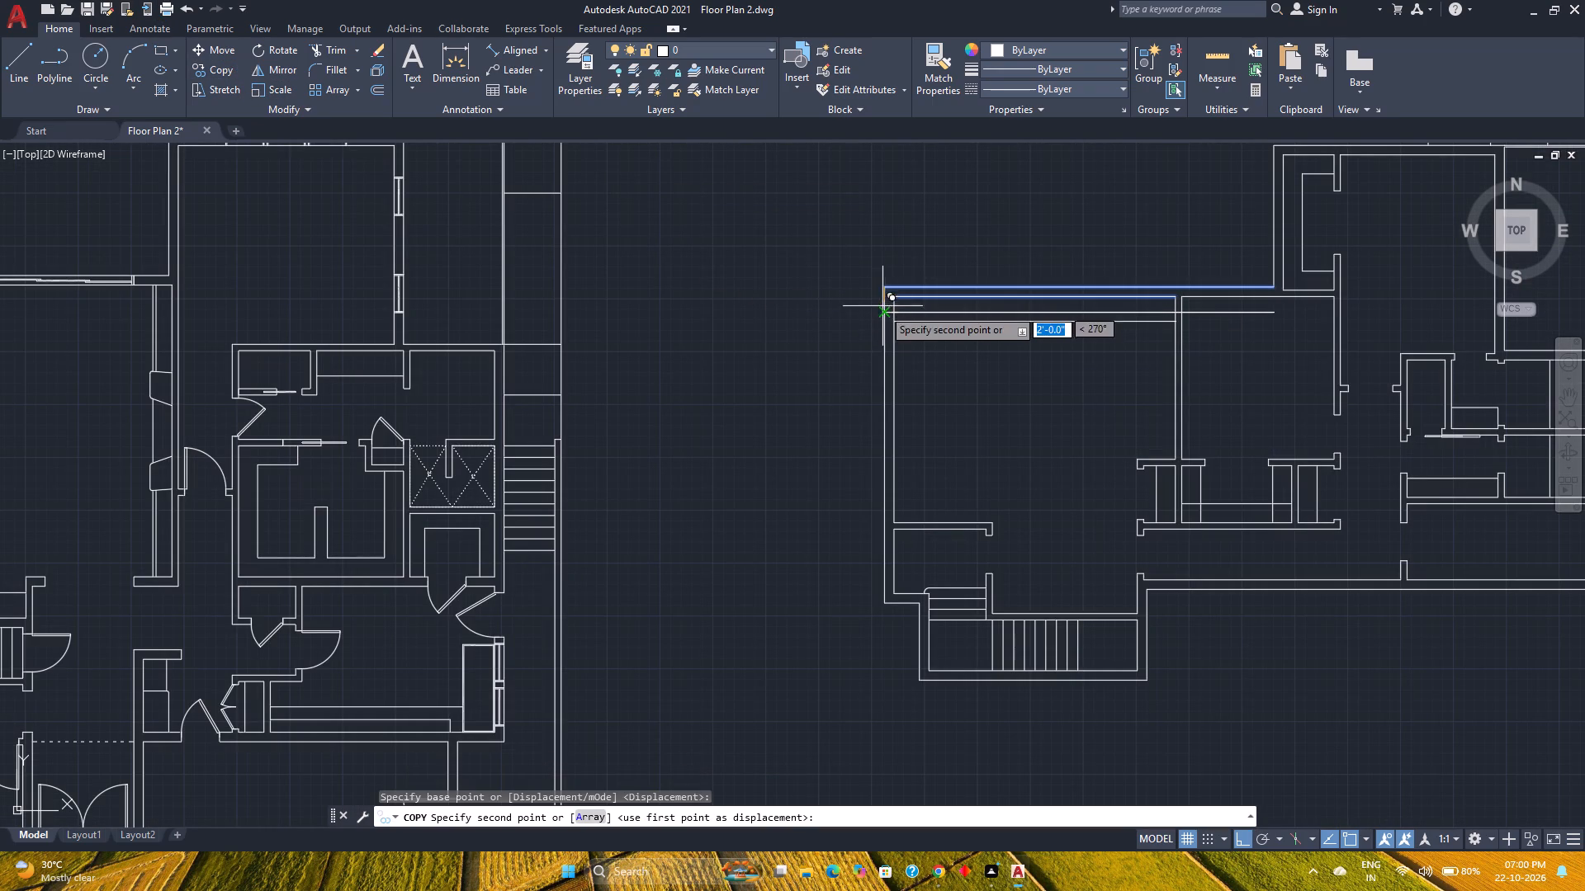
{"action": "left_click", "coordinate": [882, 313]}
{"action": "key", "text": "Escape"}
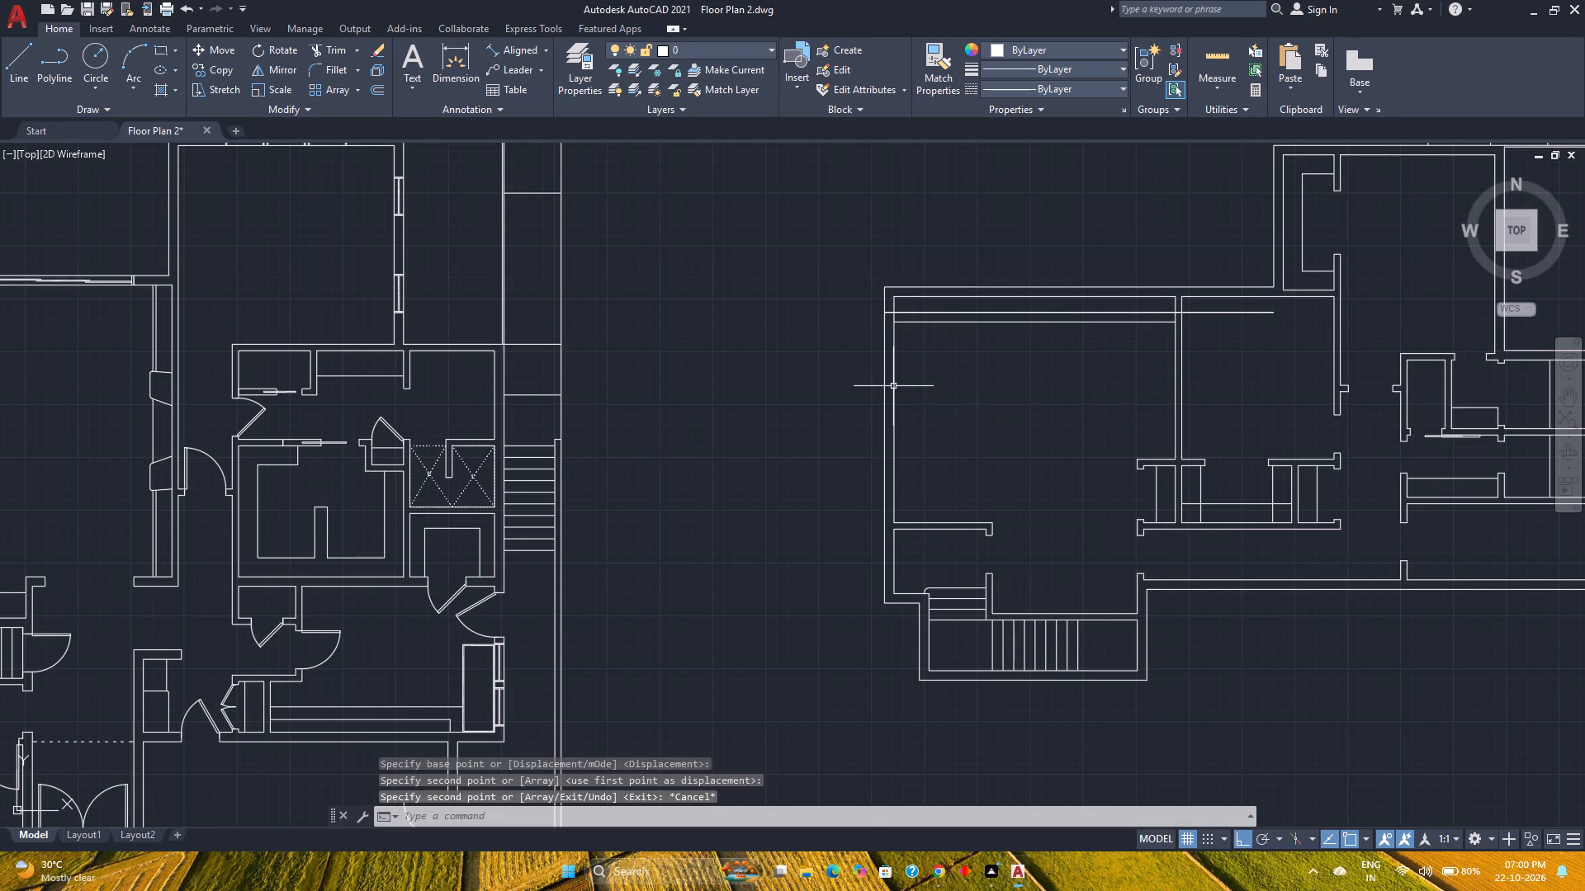
Trim the part of the new south-shifted wall lines extending east past the large room's partition.
{"action": "middle_click_drag", "start_coordinate": [1002, 403], "coordinate": [876, 454]}
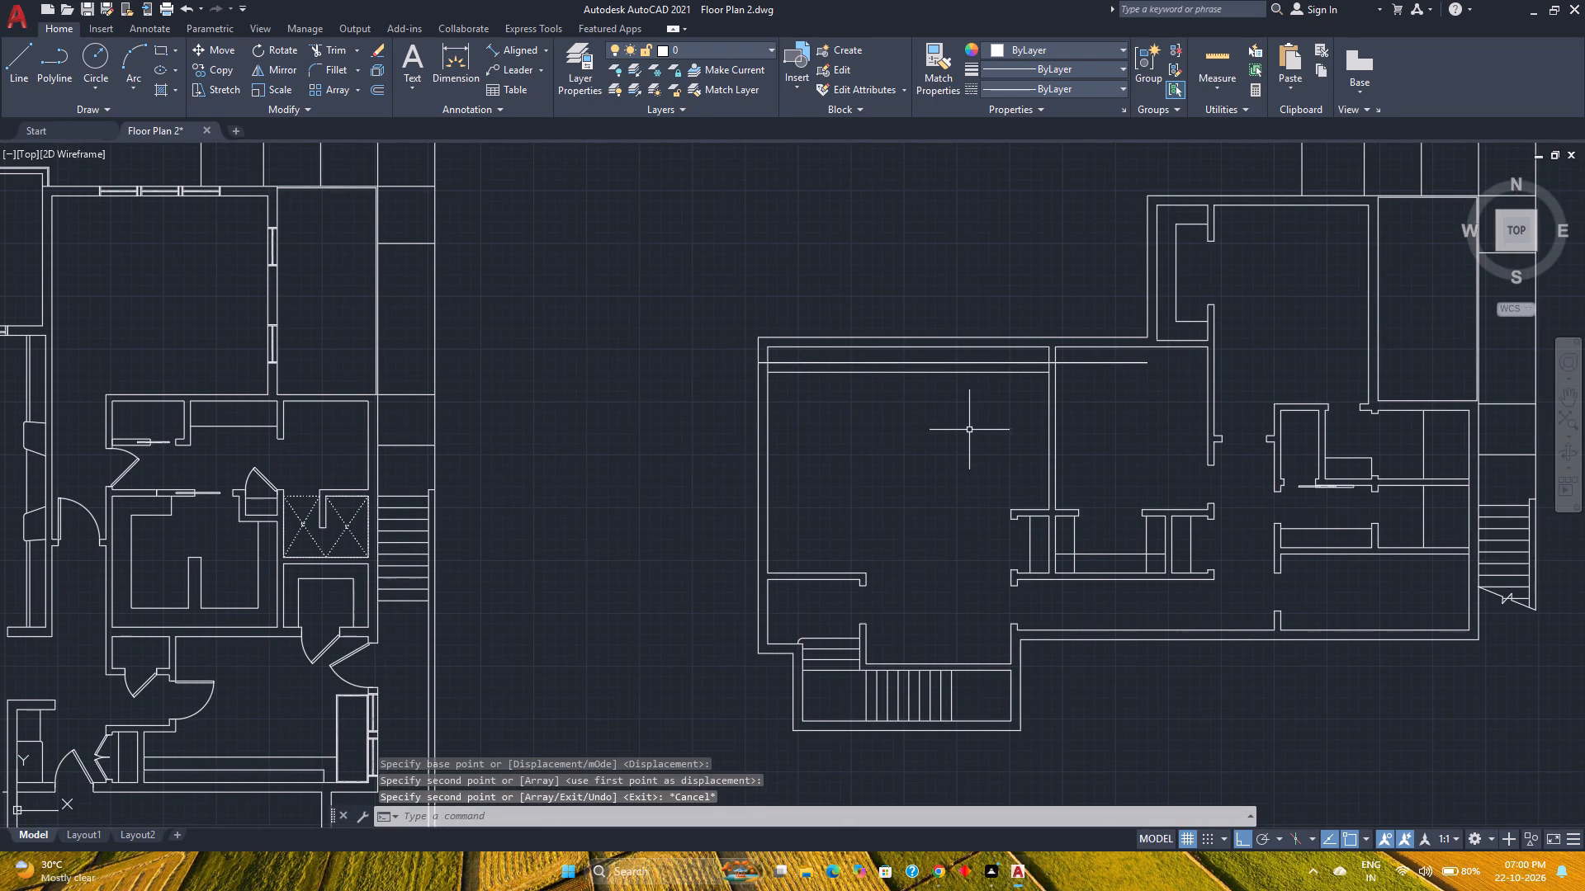
{"action": "key", "text": "t"}
{"action": "key", "text": "r"}
{"action": "key", "text": "Return"}
{"action": "left_click", "coordinate": [1105, 354]}
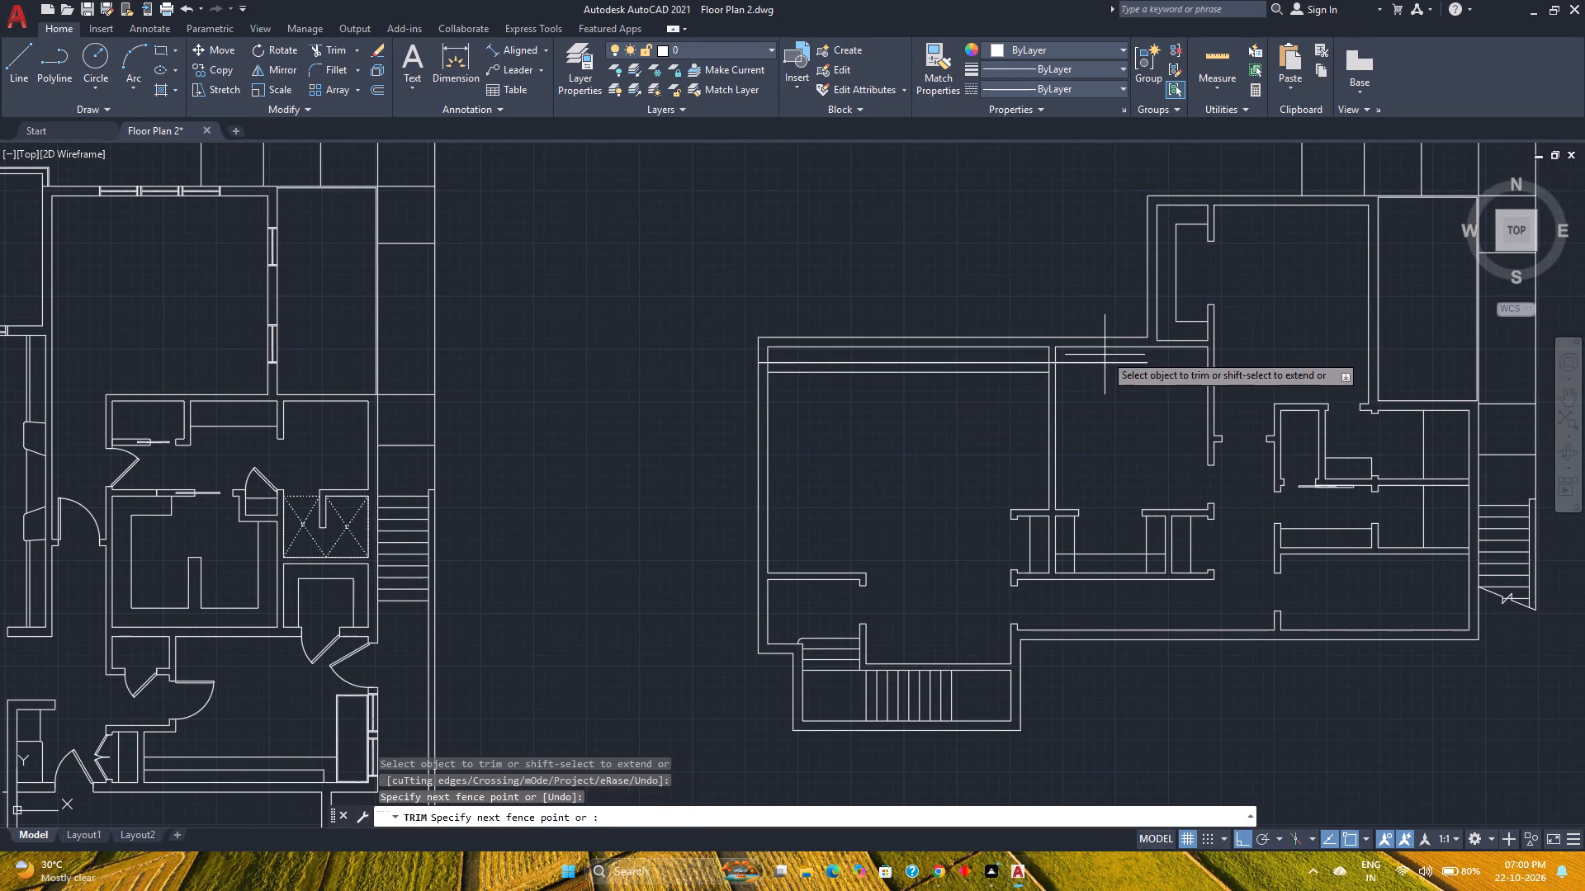
{"action": "left_click", "coordinate": [1103, 375]}
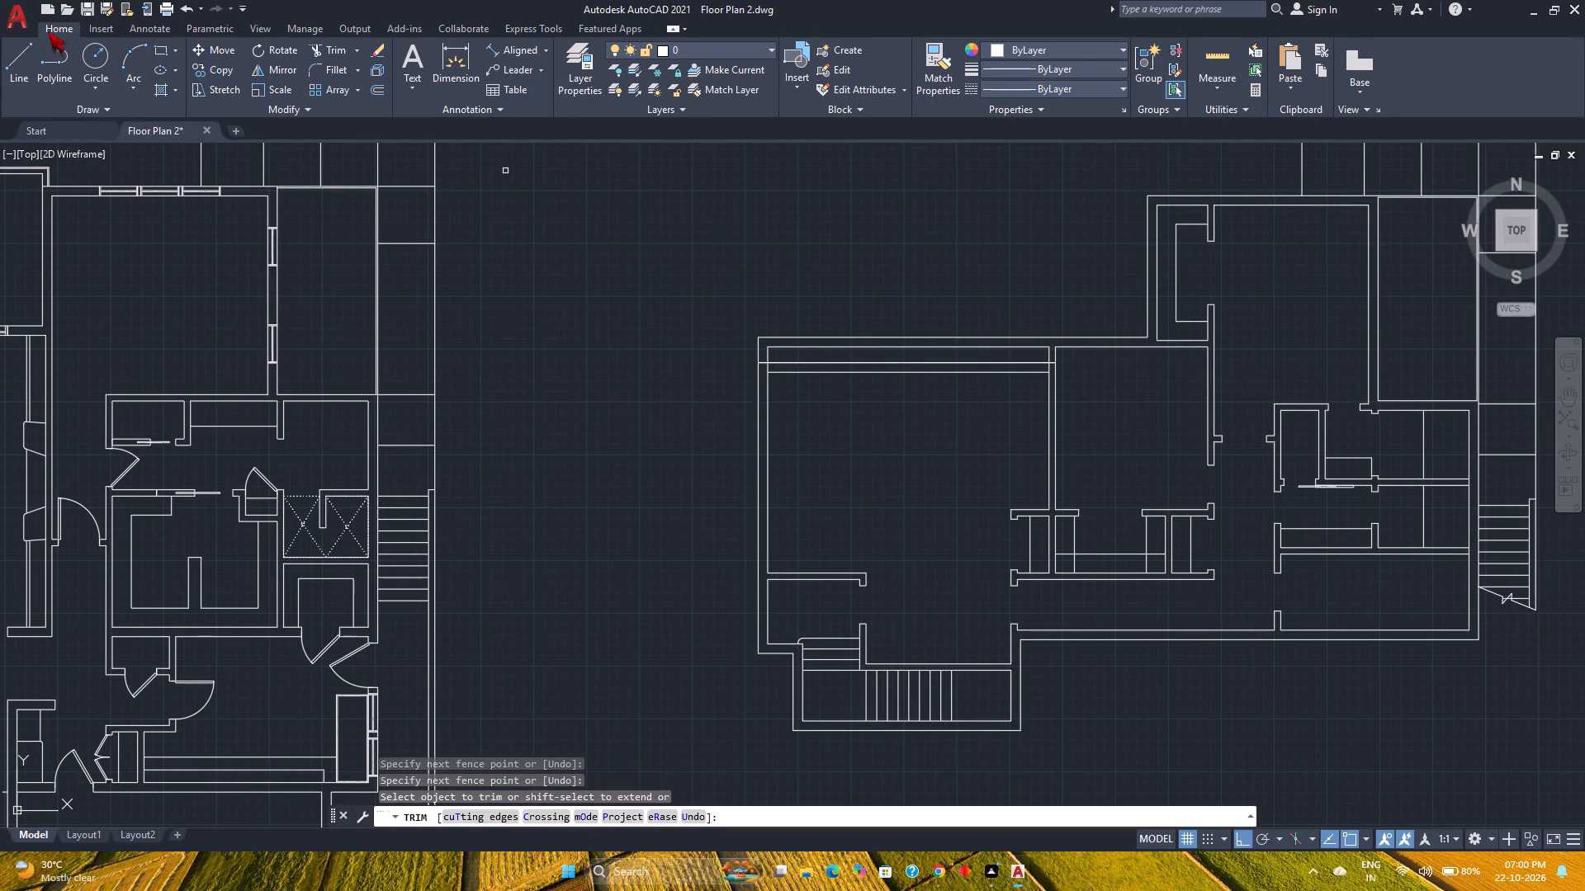
Draw a vertical line from the middle of the lowest copied wall line up to the outer north wall line.
{"action": "left_click", "coordinate": [31, 45]}
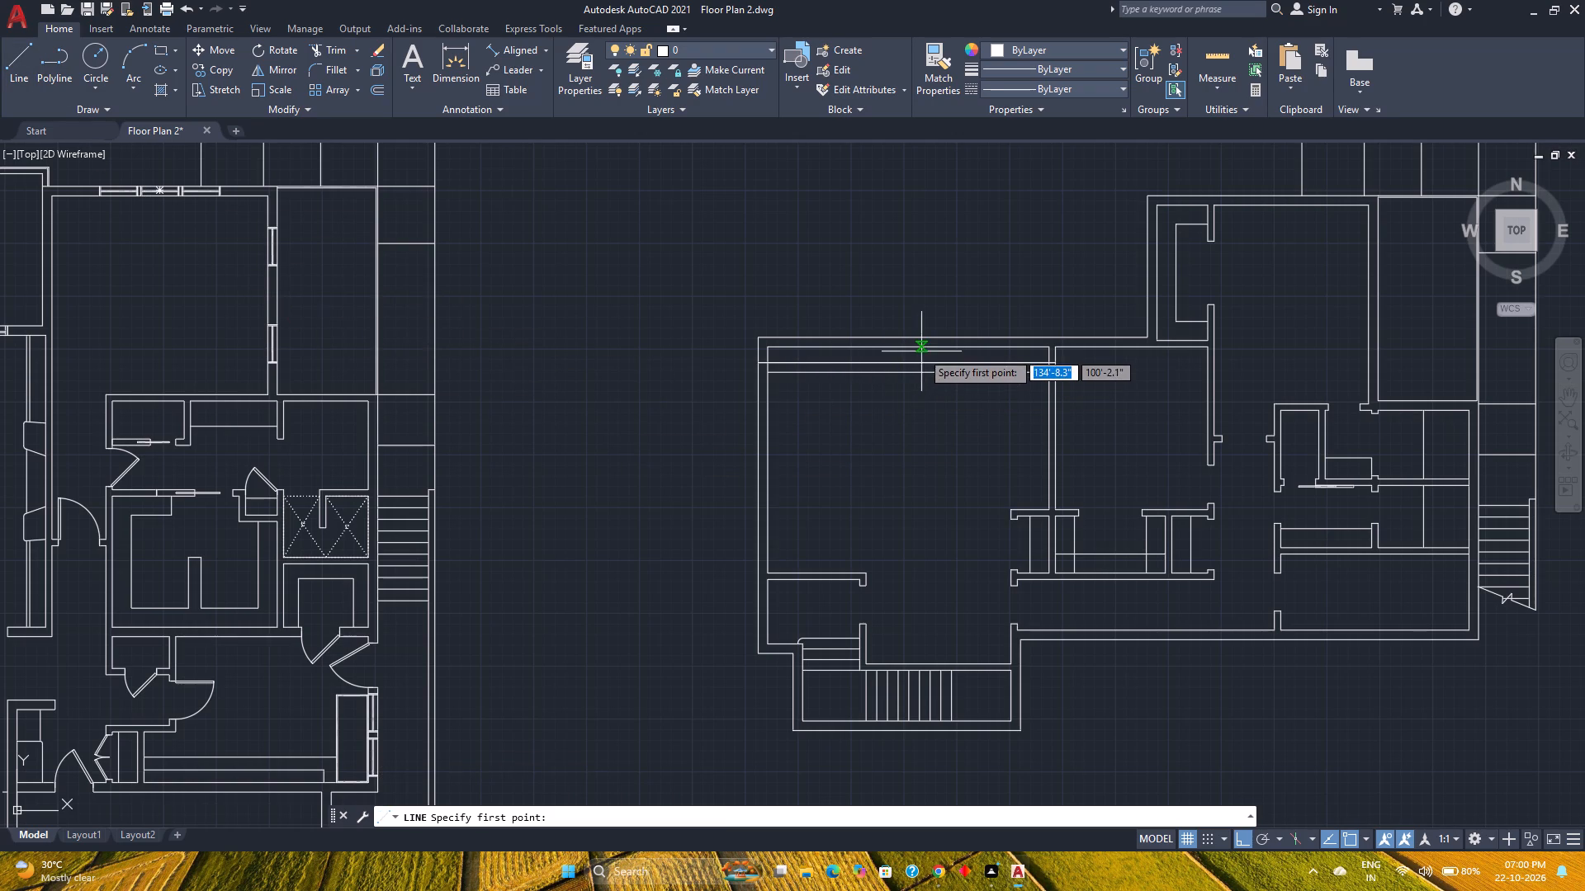
{"action": "left_click", "coordinate": [909, 373]}
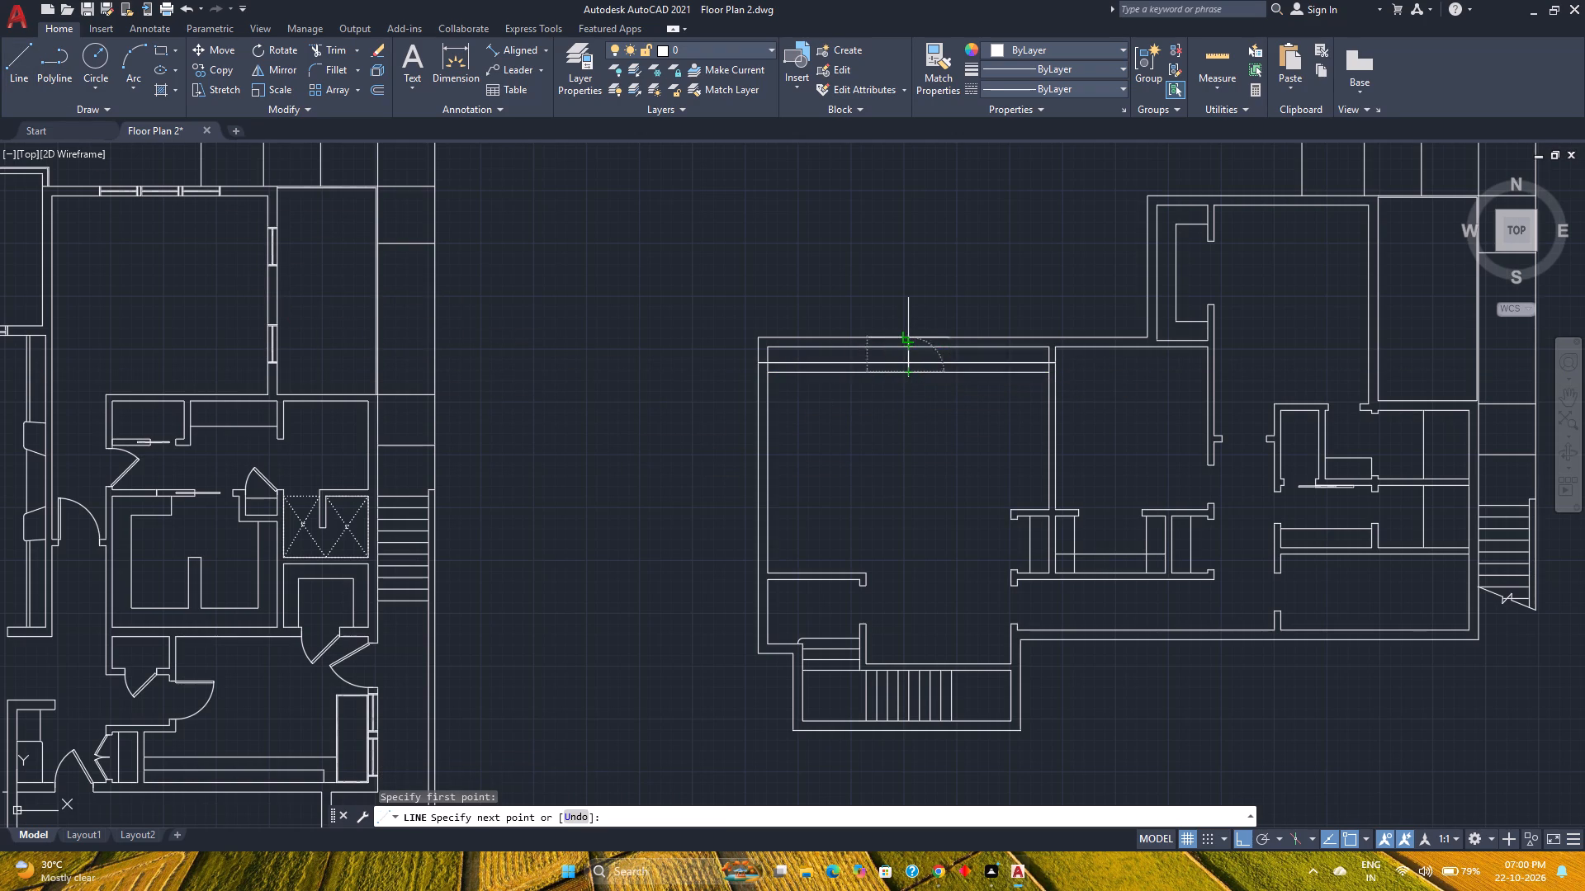
{"action": "left_click", "coordinate": [908, 336]}
{"action": "key", "text": "Escape"}
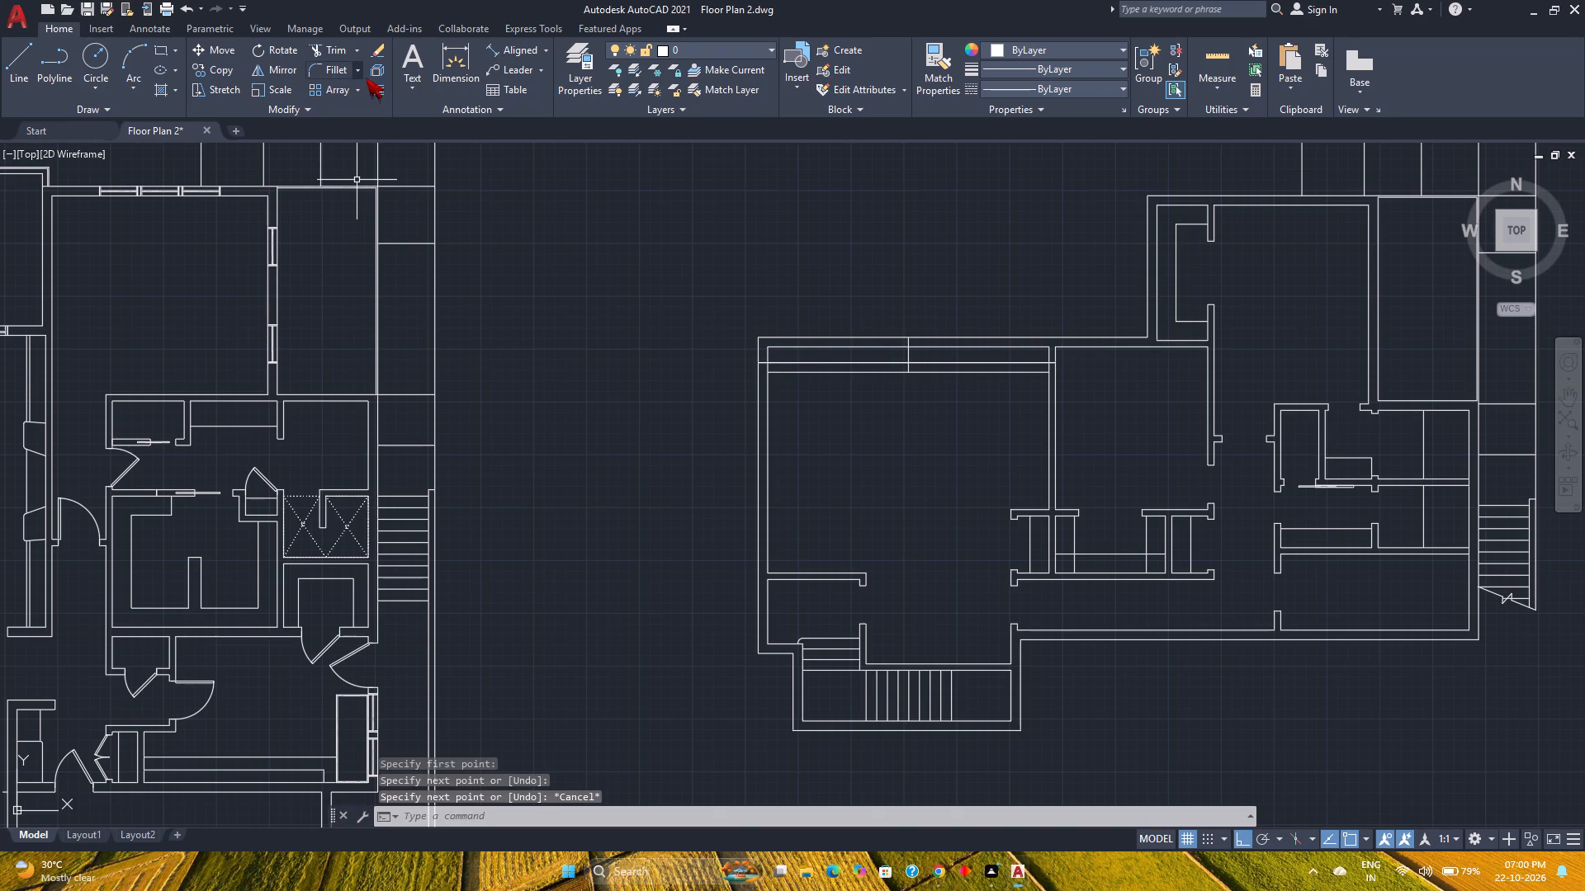
Offset the new vertical line 9" to the east.
{"action": "left_click", "coordinate": [370, 90]}
{"action": "key", "text": "9"}
{"action": "key", "text": "Return"}
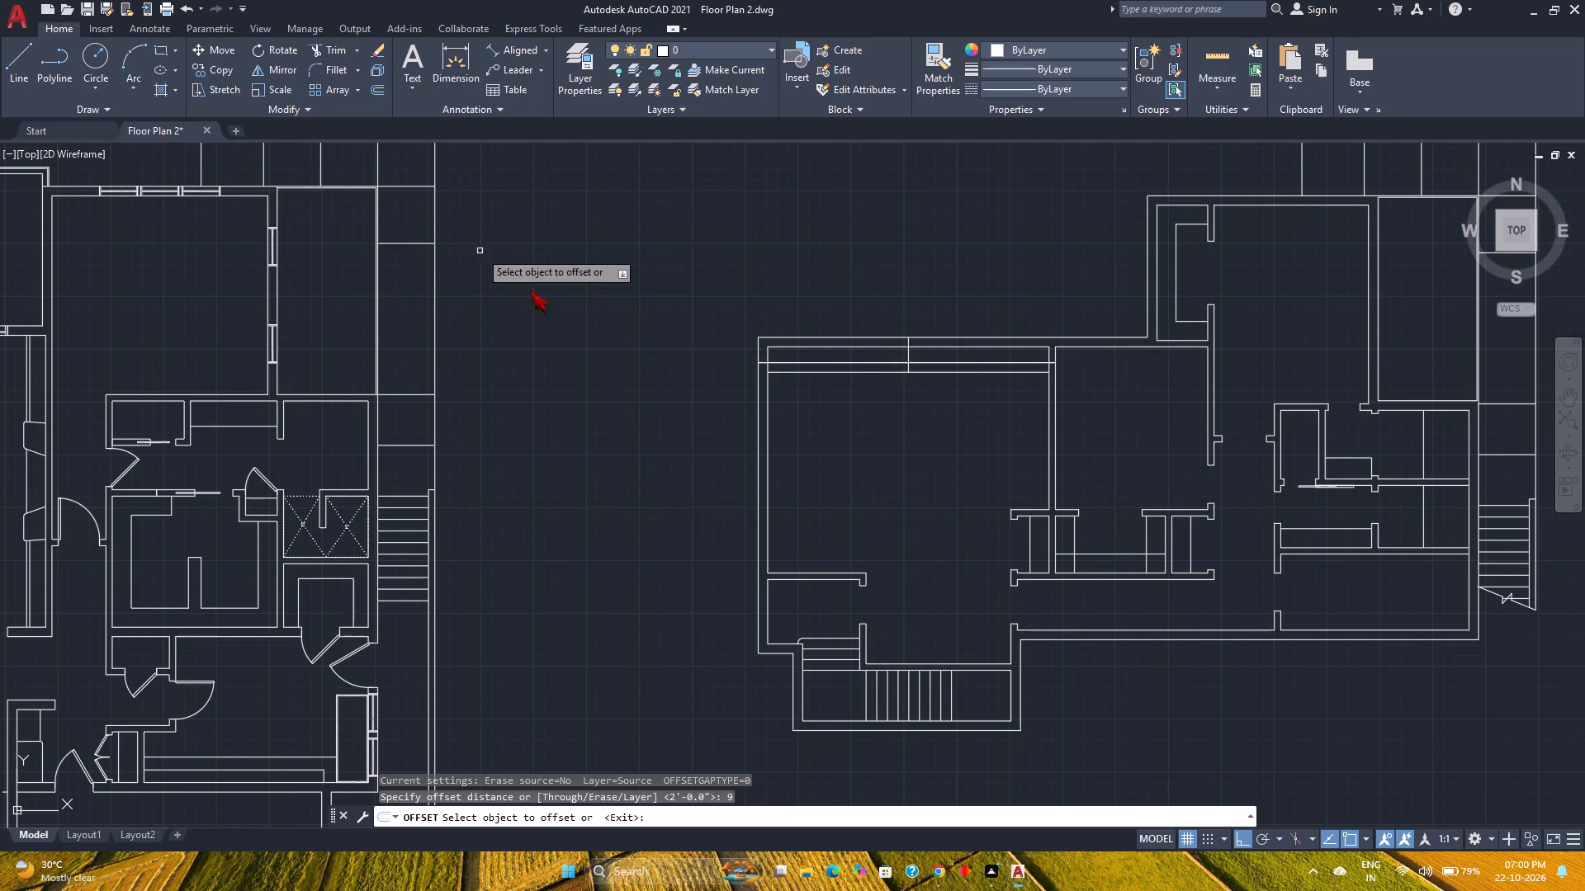
{"action": "scroll", "coordinate": [882, 368], "scroll_direction": "up", "scroll_amount": 2}
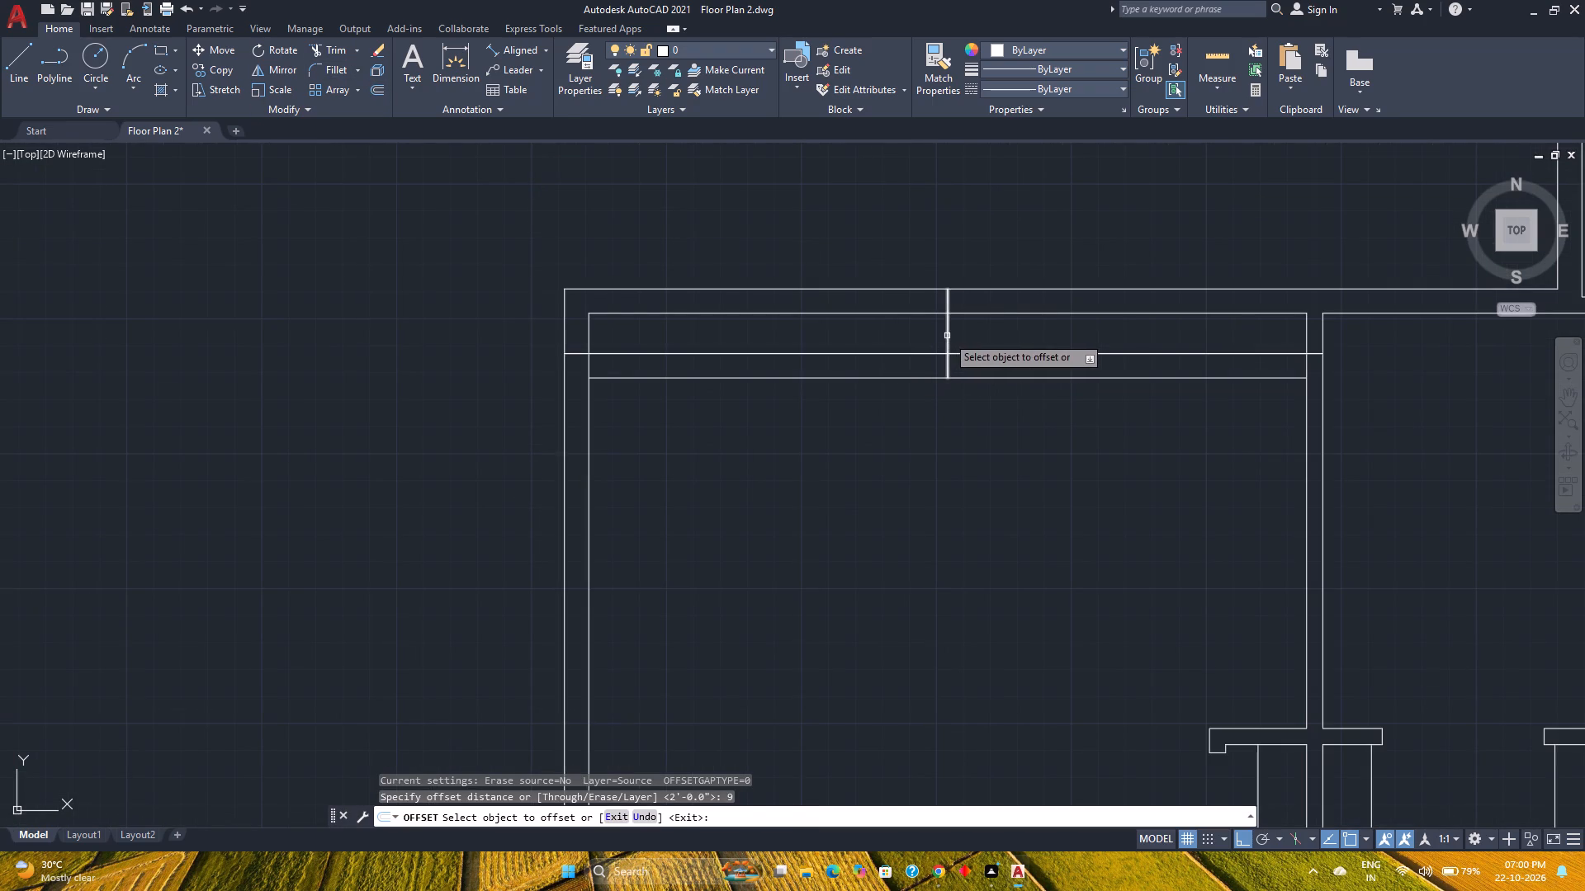
{"action": "left_click", "coordinate": [947, 336]}
{"action": "left_click", "coordinate": [987, 335]}
{"action": "key", "text": "Escape"}
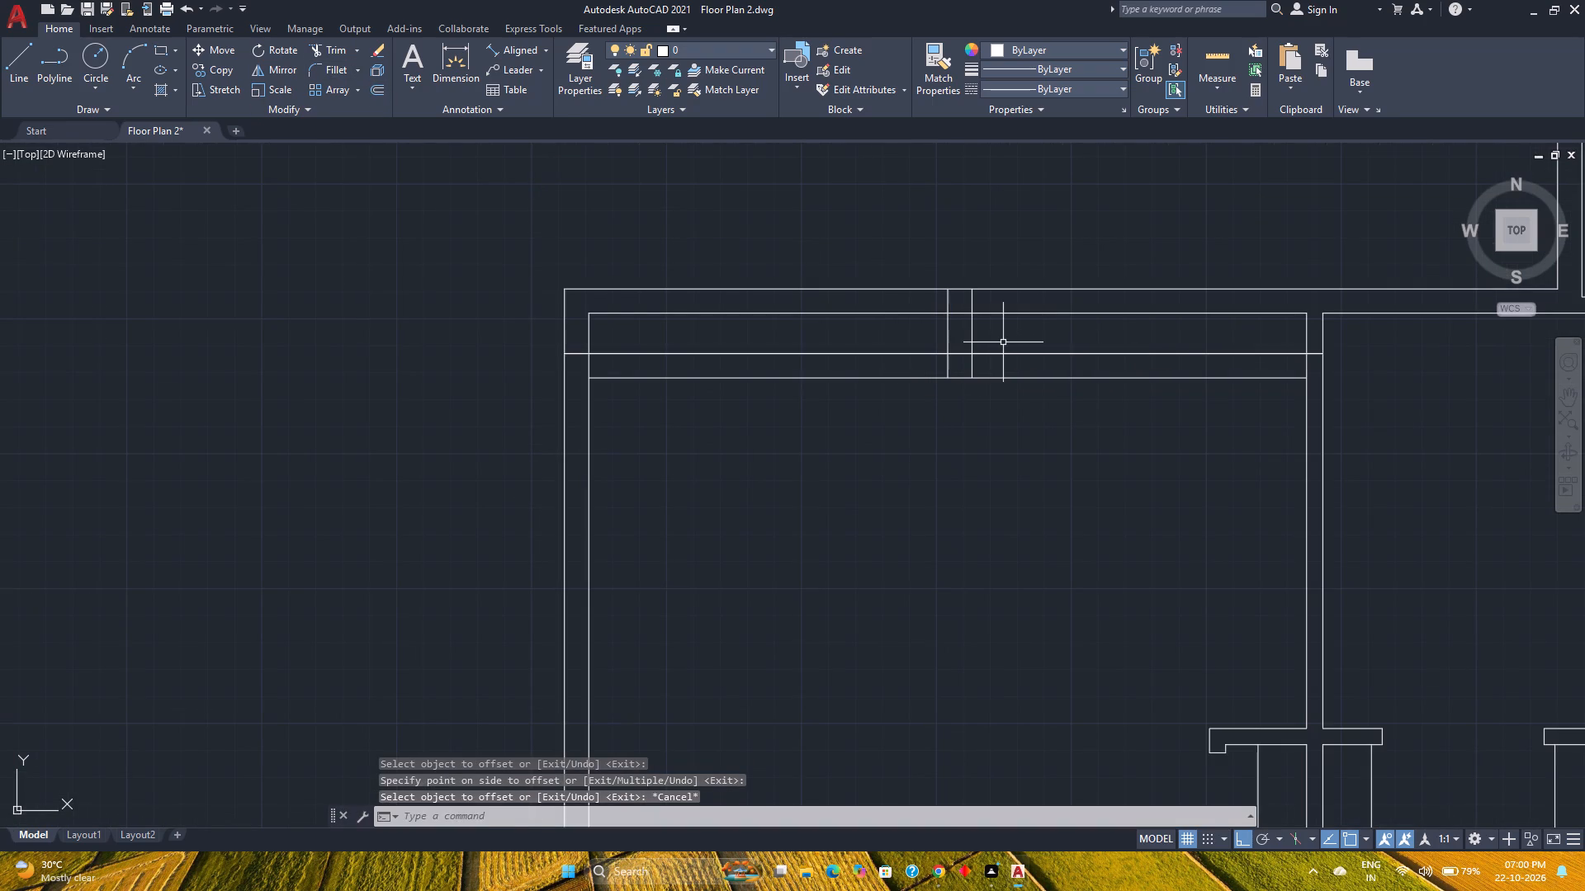
Move the pair of vertical wall lines 6" to the east.
{"action": "left_click", "coordinate": [1003, 342]}
{"action": "left_click", "coordinate": [946, 336]}
{"action": "key", "text": "m"}
{"action": "key", "text": "Return"}
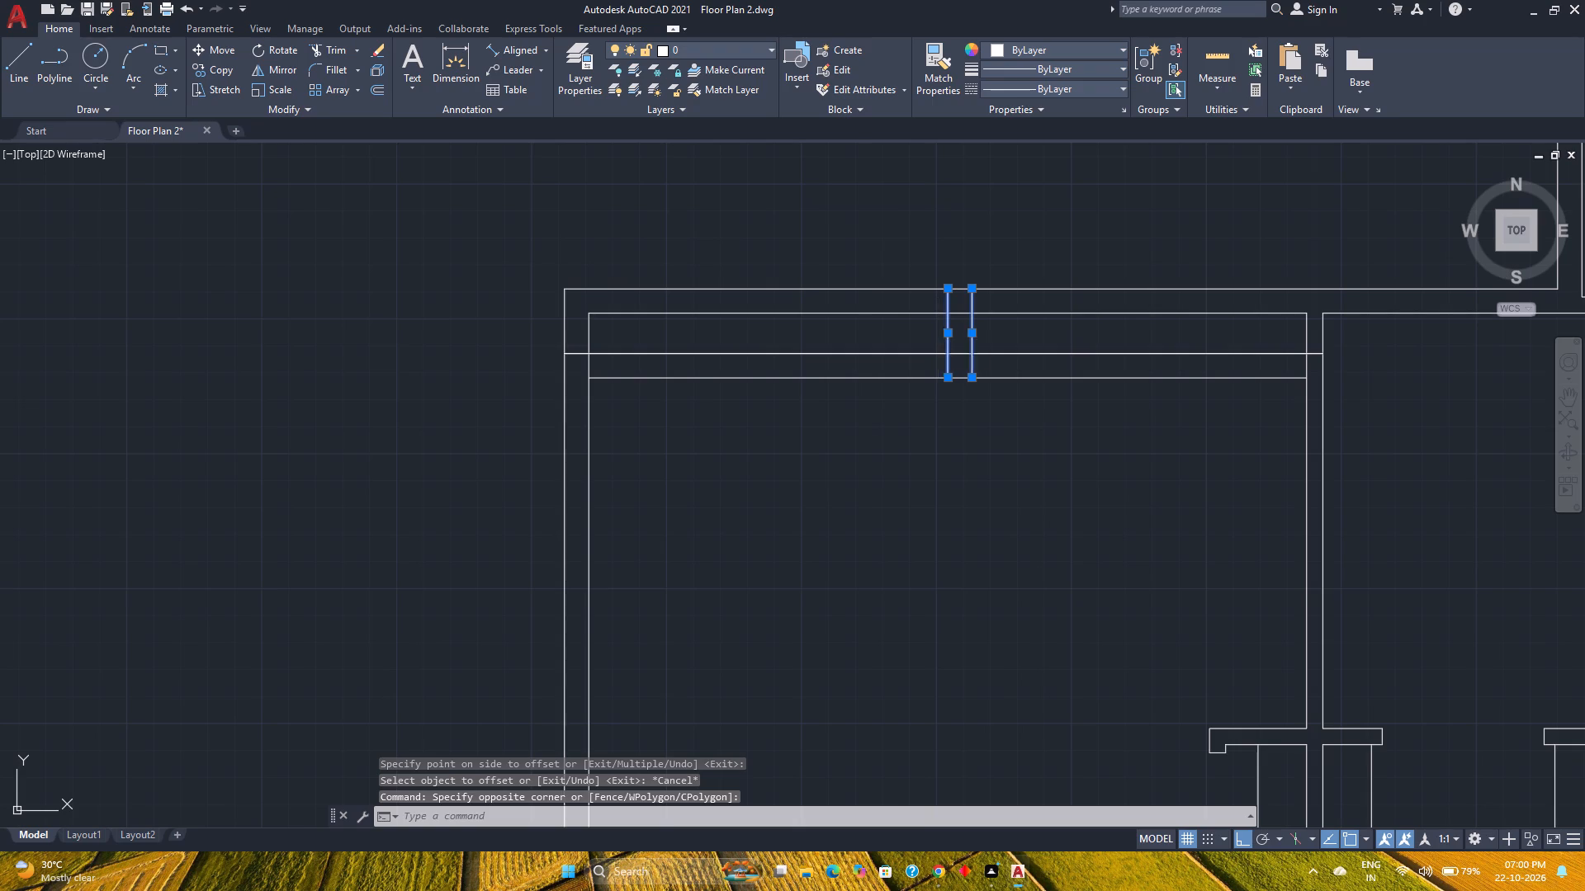
{"action": "scroll", "coordinate": [944, 398], "scroll_direction": "up", "scroll_amount": 2}
{"action": "left_click", "coordinate": [954, 347]}
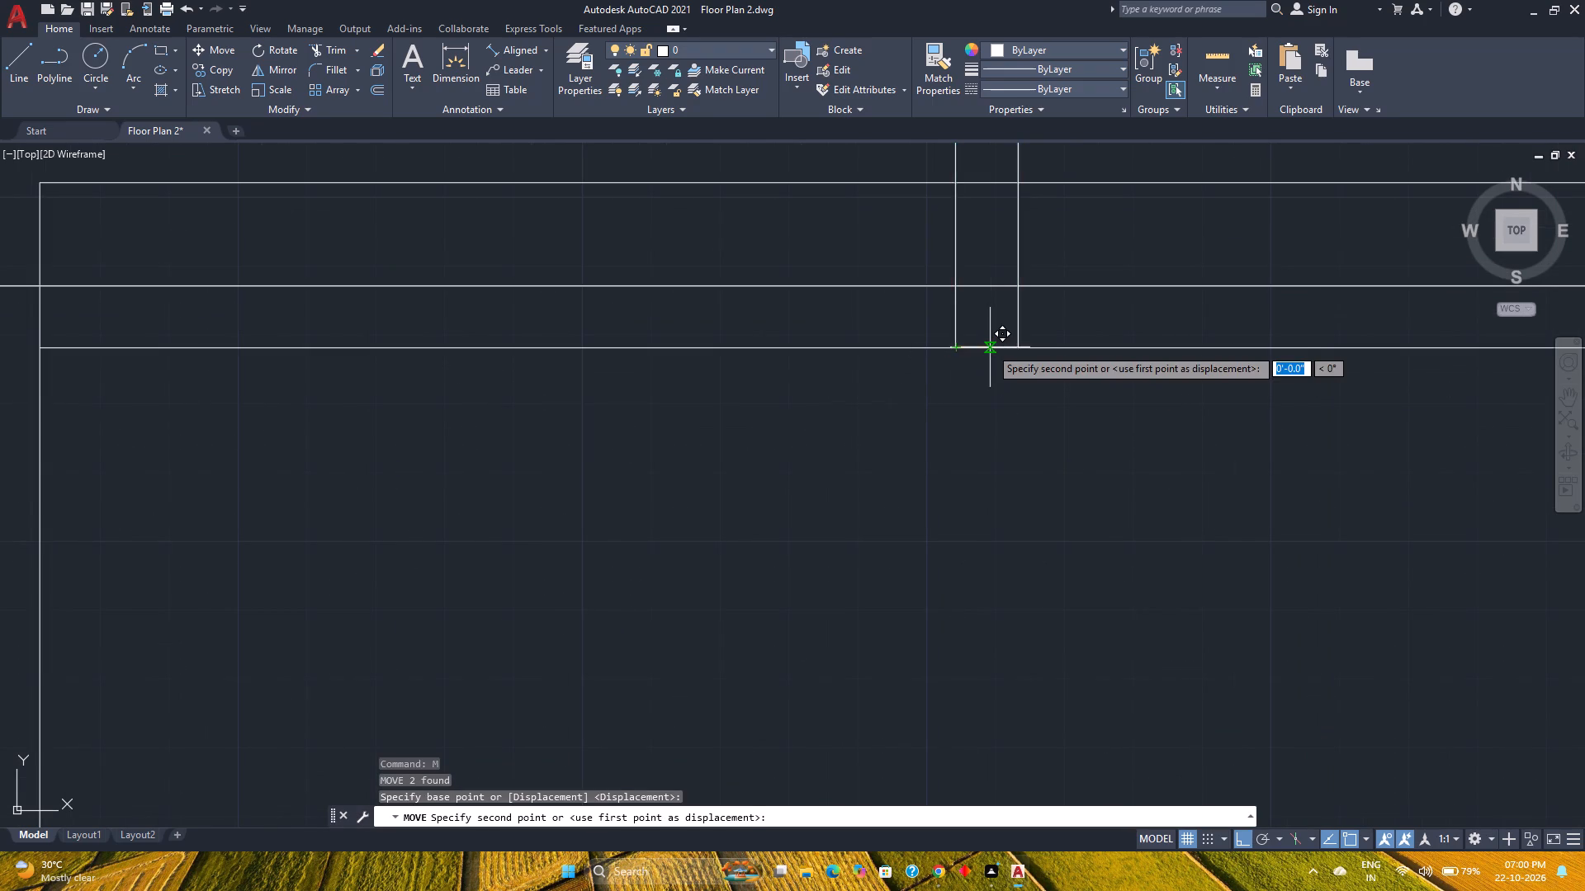
{"action": "scroll", "coordinate": [990, 344], "scroll_direction": "down", "scroll_amount": 2}
{"action": "key", "text": "6"}
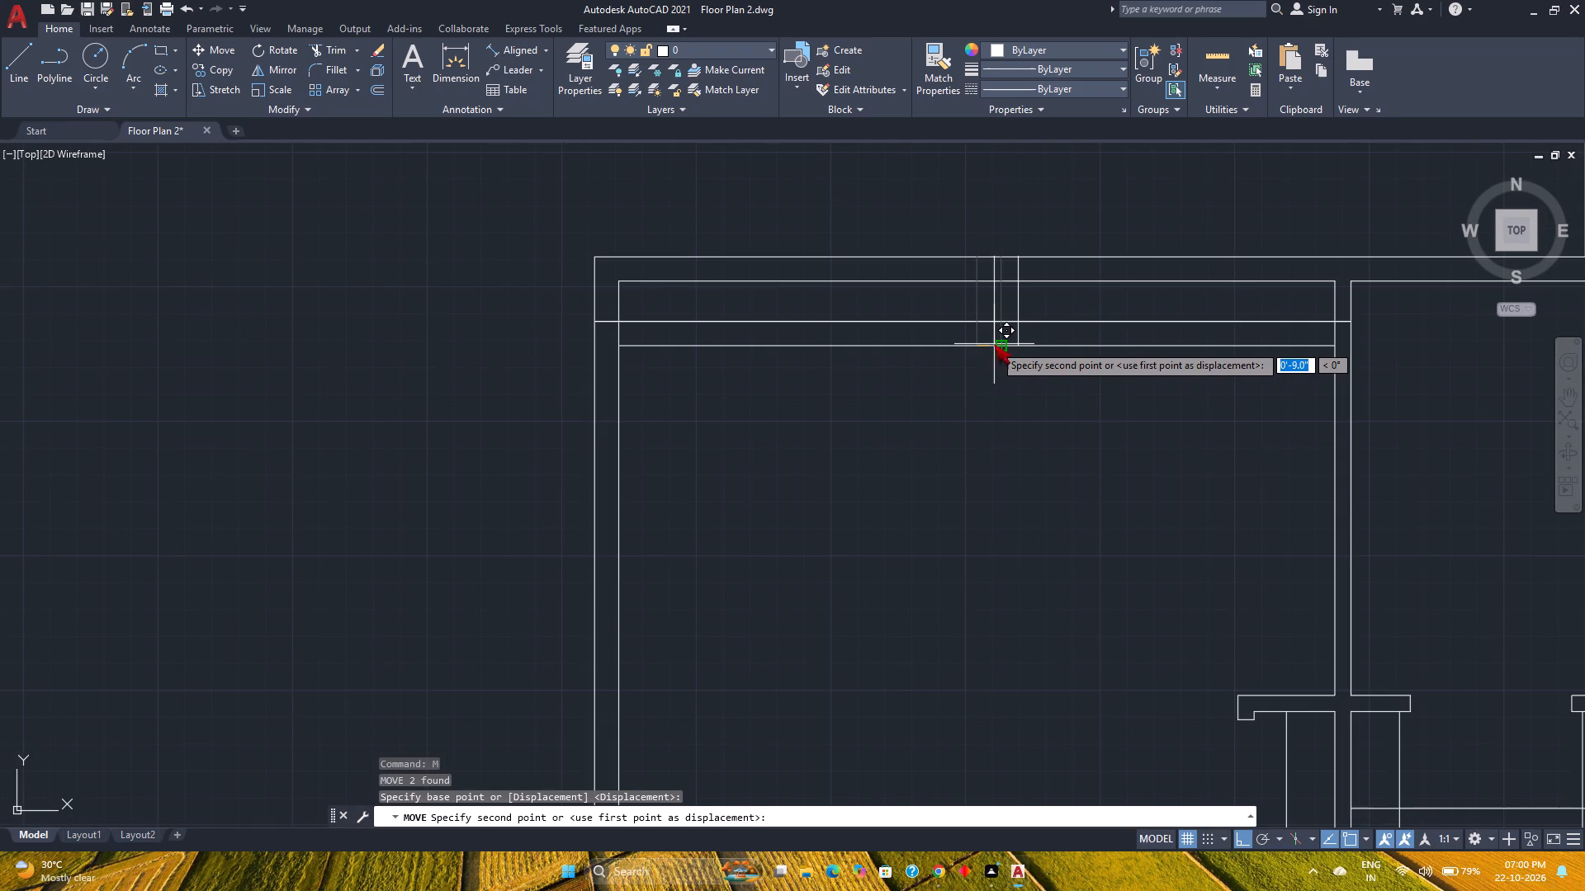
{"action": "key", "text": "Return"}
Trim the copied wall lines east of the vertical pair and the original north wall lines west of it to form a jog.
{"action": "scroll", "coordinate": [953, 404], "scroll_direction": "down", "scroll_amount": 1}
{"action": "middle_click_drag", "start_coordinate": [953, 404], "coordinate": [942, 421]}
{"action": "middle_click", "coordinate": [942, 421]}
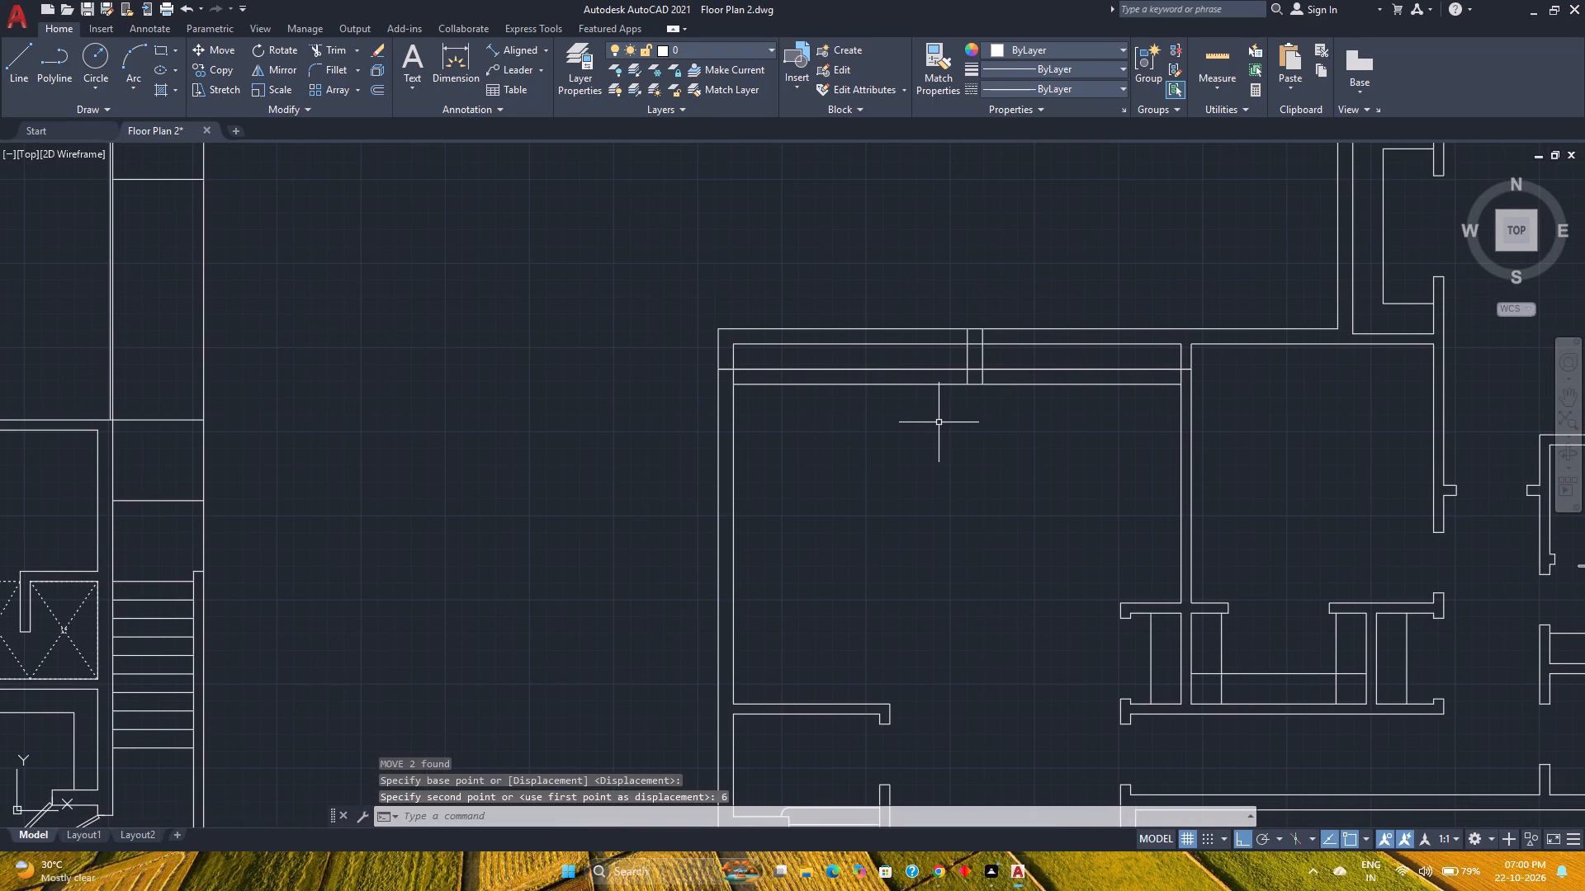
{"action": "key", "text": "t"}
{"action": "key", "text": "r"}
{"action": "key", "text": "Return"}
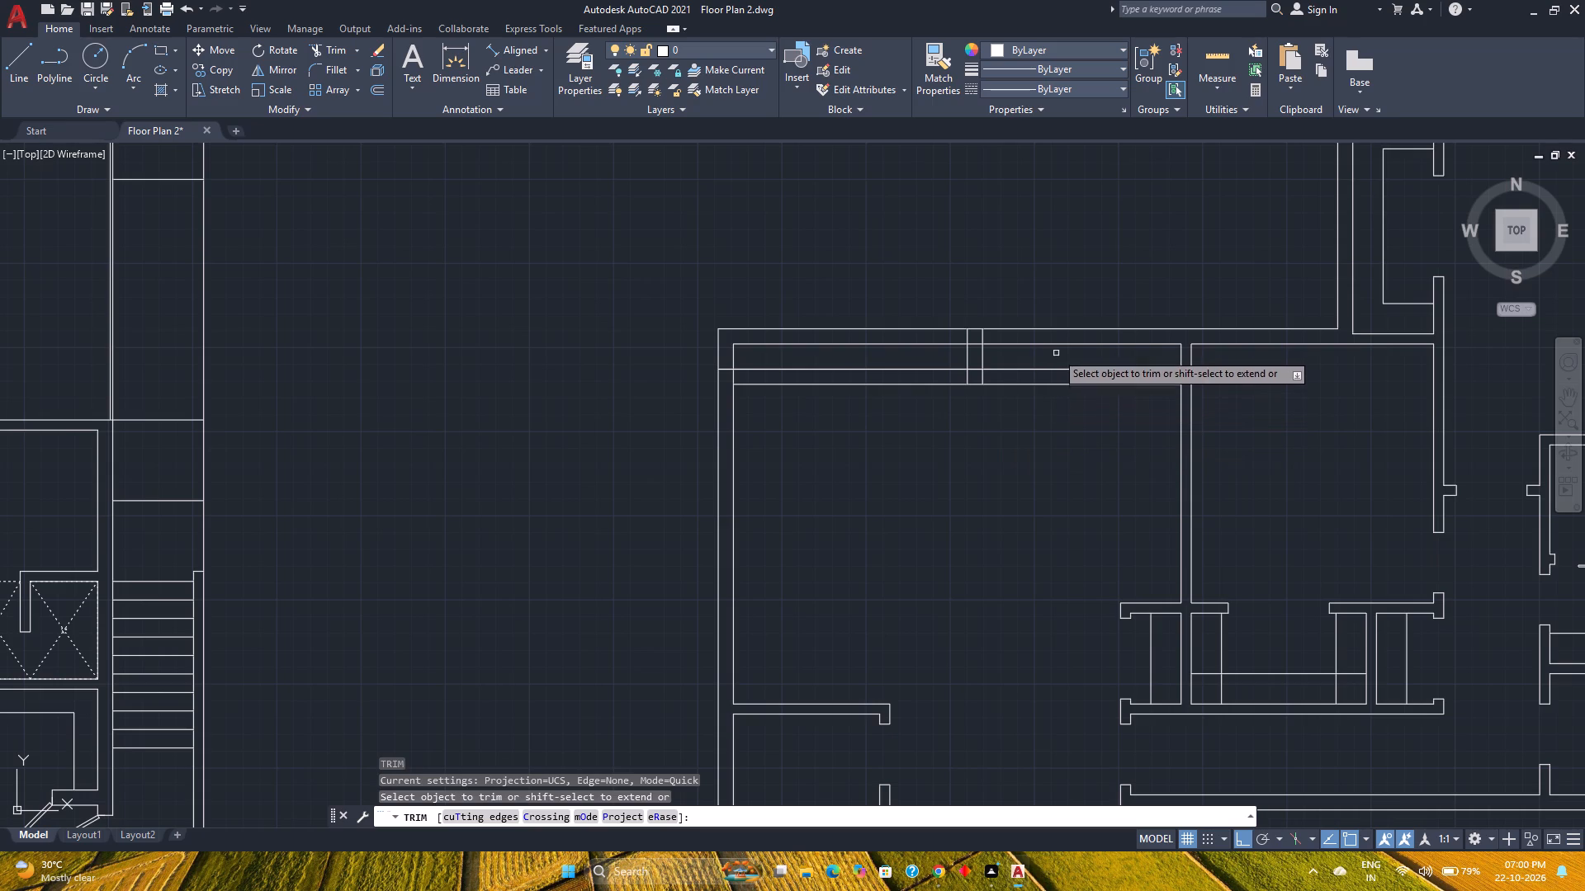
{"action": "left_click", "coordinate": [1056, 351]}
{"action": "left_click", "coordinate": [1051, 399]}
{"action": "left_click", "coordinate": [925, 363]}
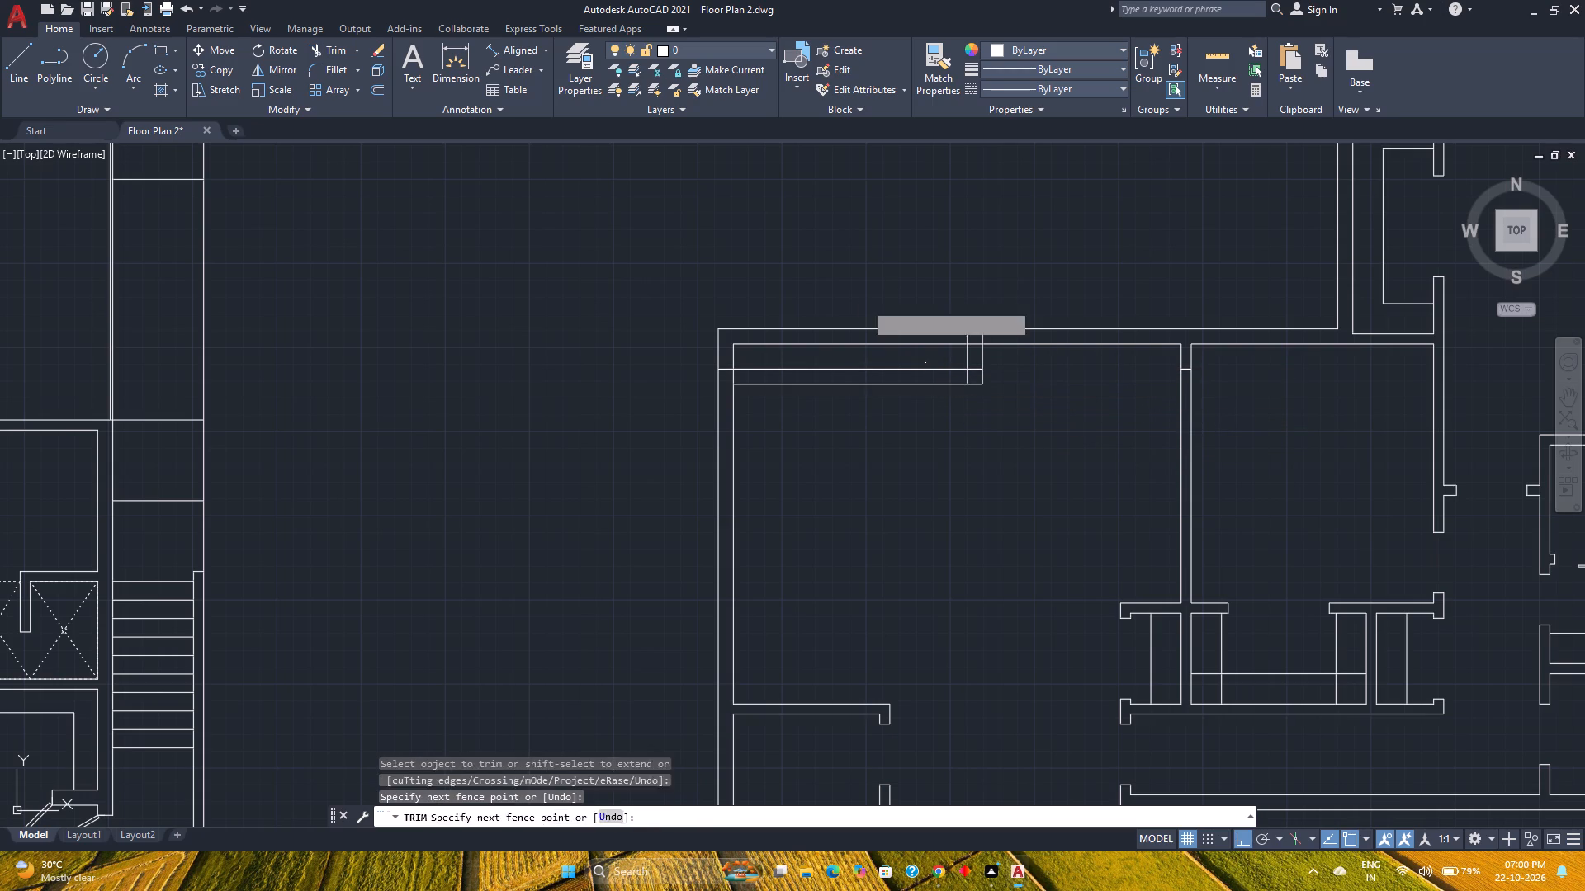
{"action": "left_click", "coordinate": [846, 285]}
{"action": "key", "text": "Escape"}
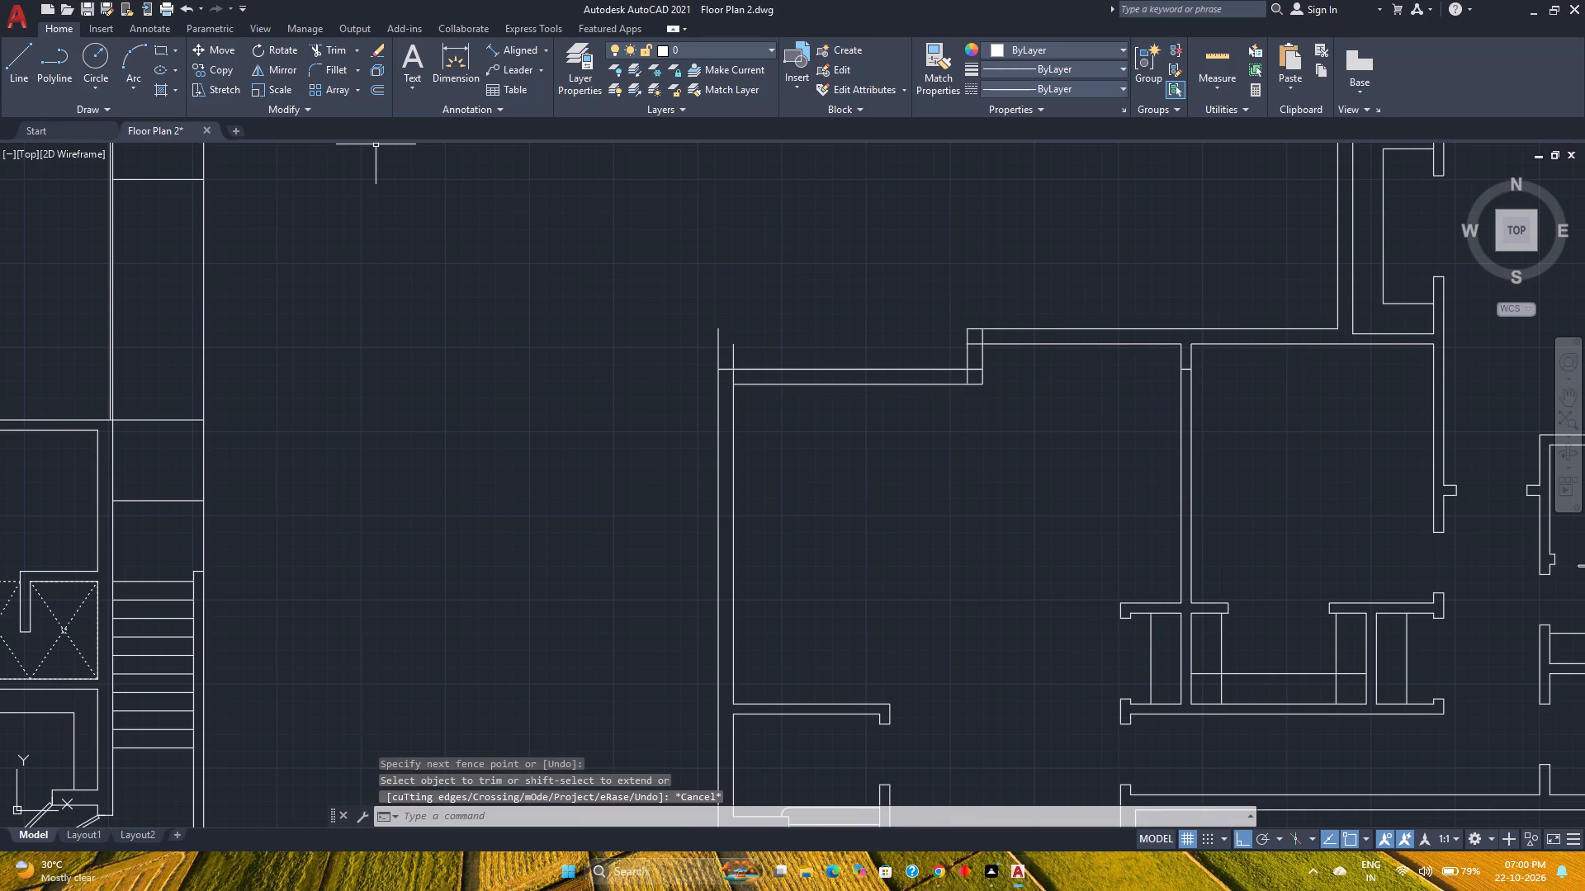
Fillet the outer and inner west wall lines with the shifted north wall lines to close the northwest corner.
{"action": "left_click", "coordinate": [368, 87]}
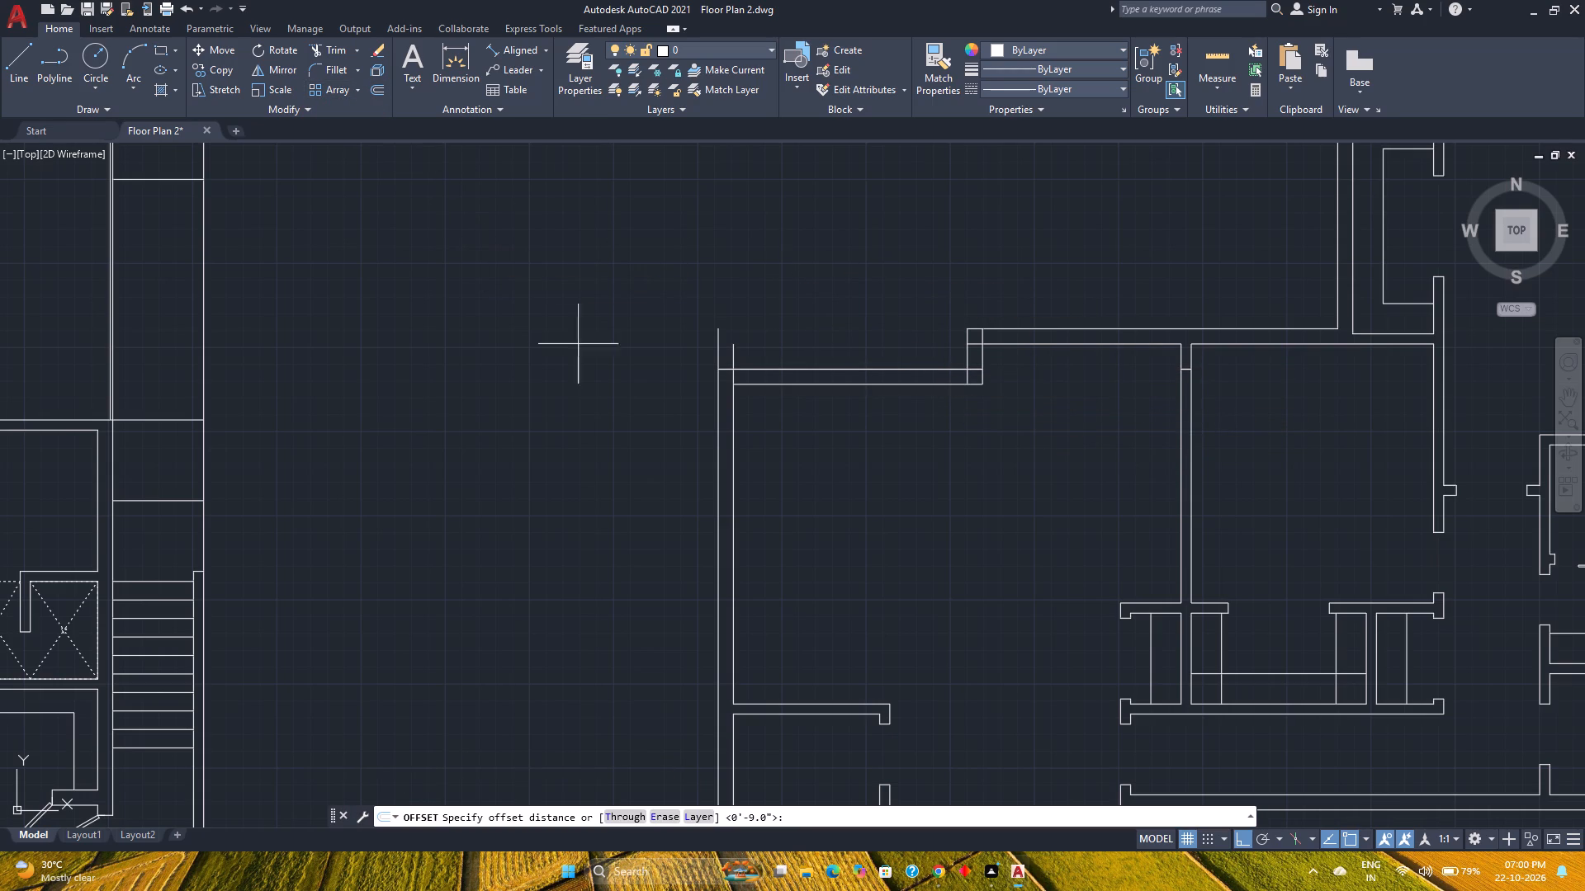
{"action": "left_click", "coordinate": [323, 71]}
{"action": "left_click", "coordinate": [719, 399]}
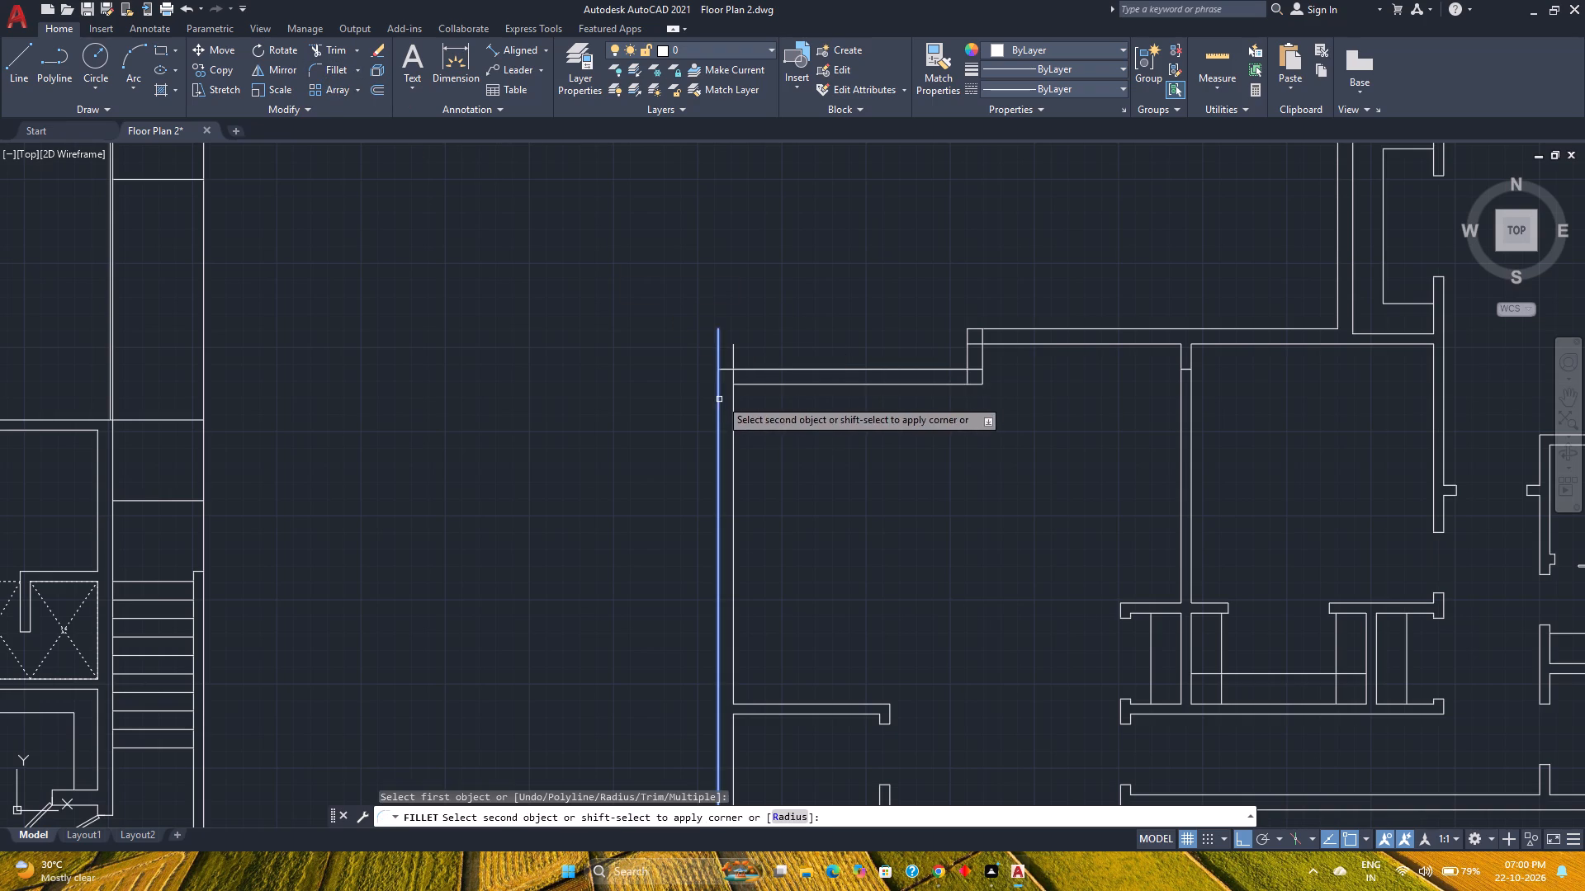
{"action": "left_click", "coordinate": [745, 370]}
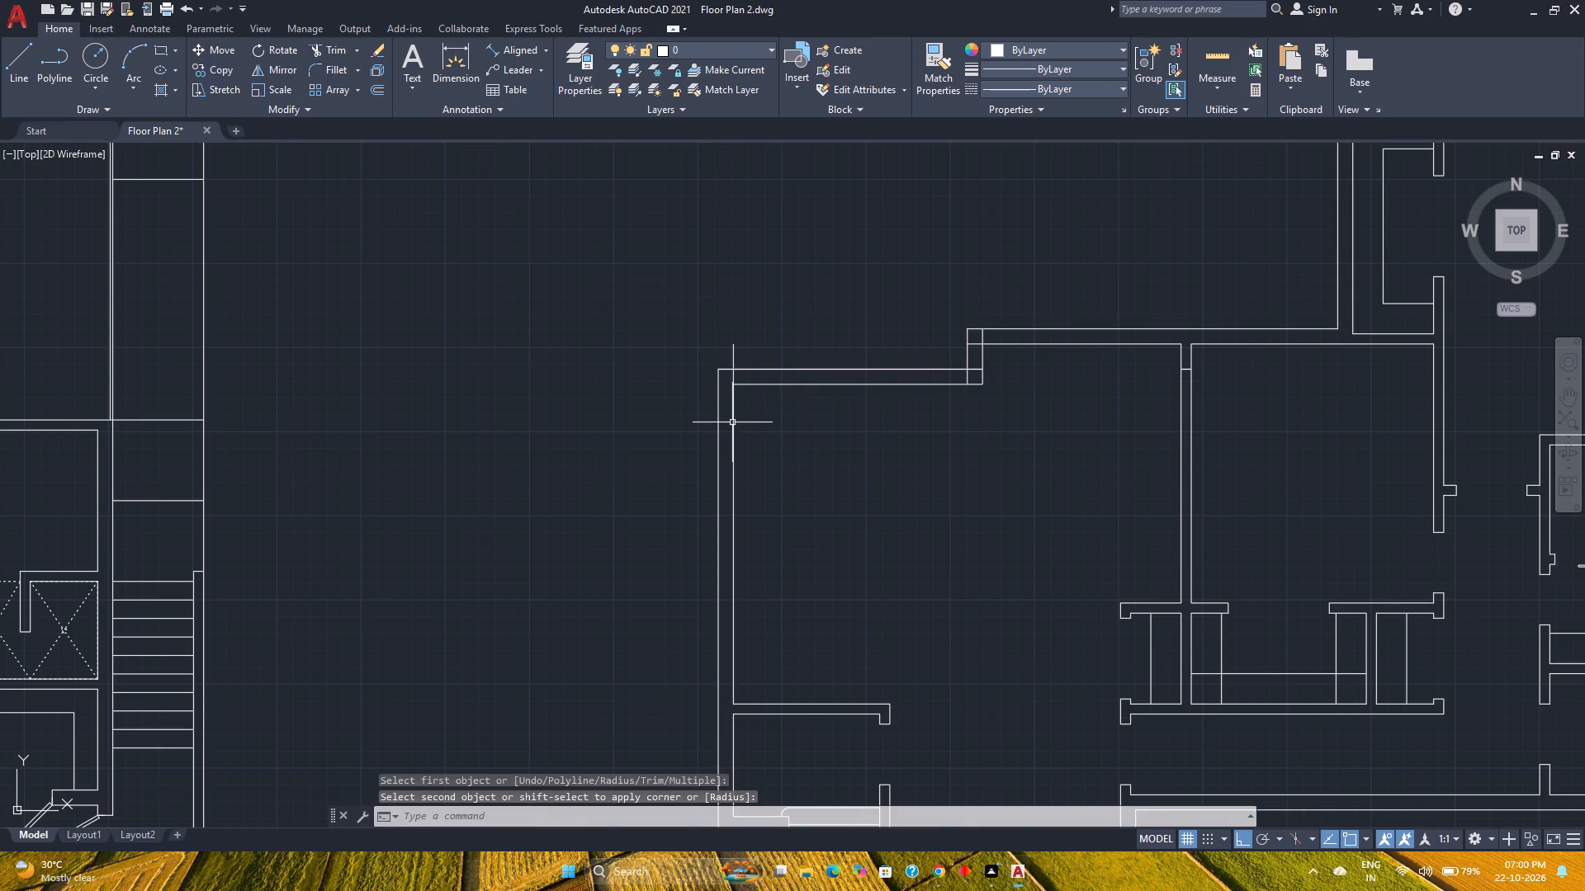
{"action": "key", "text": "space"}
{"action": "left_click", "coordinate": [734, 442]}
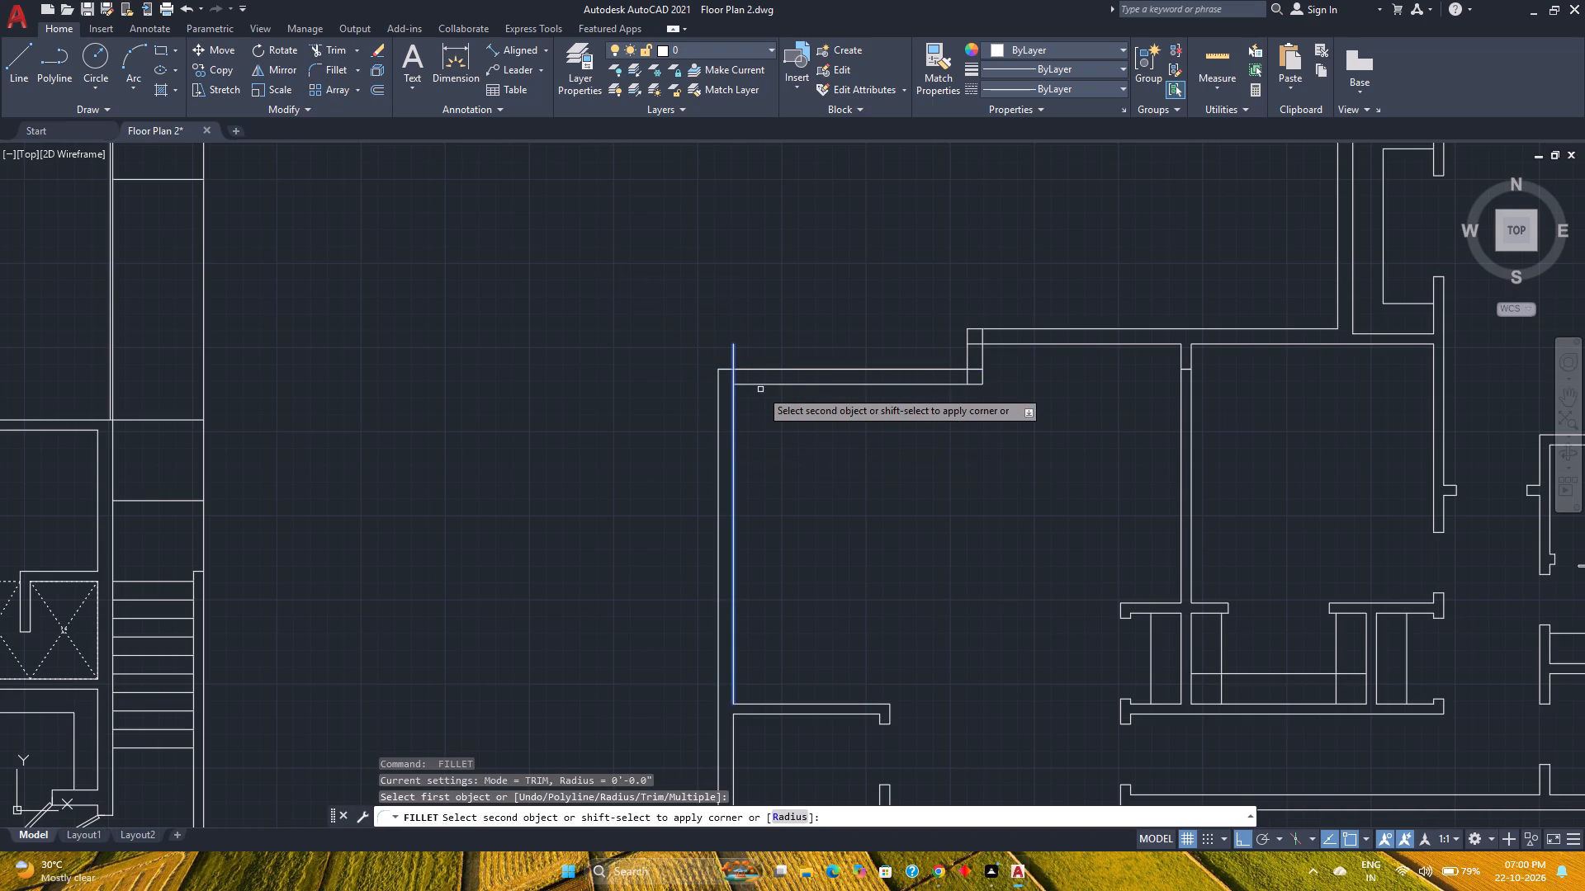
{"action": "left_click", "coordinate": [762, 383]}
{"action": "key", "text": "Escape"}
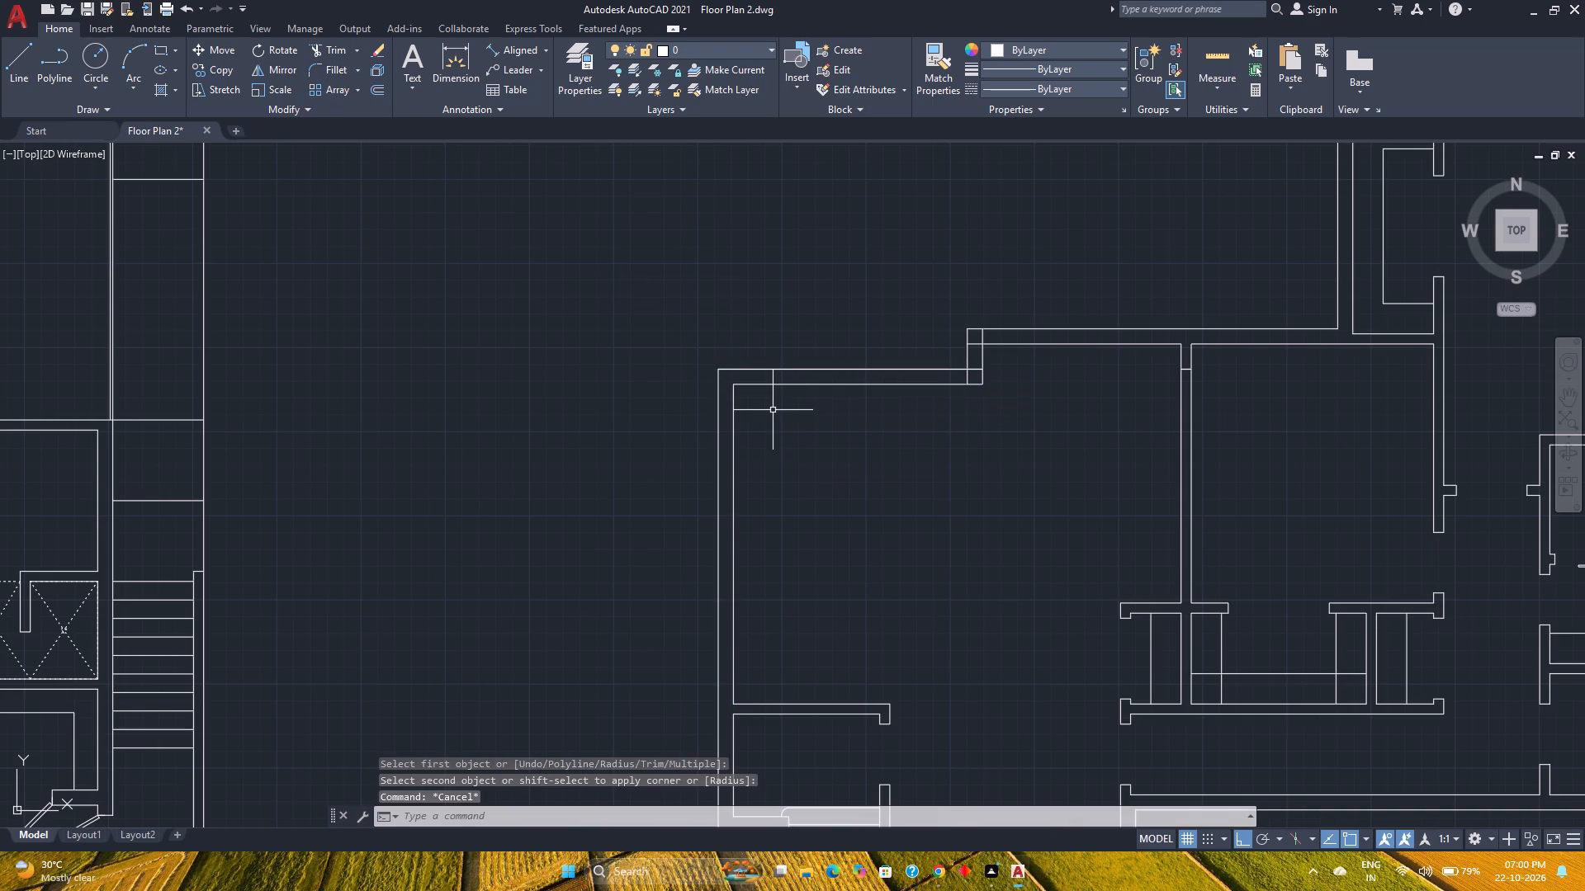
Trim the crossing line segments at both corners of the north wall's jog.
{"action": "type", "text": "tr"}
{"action": "key", "text": "Return"}
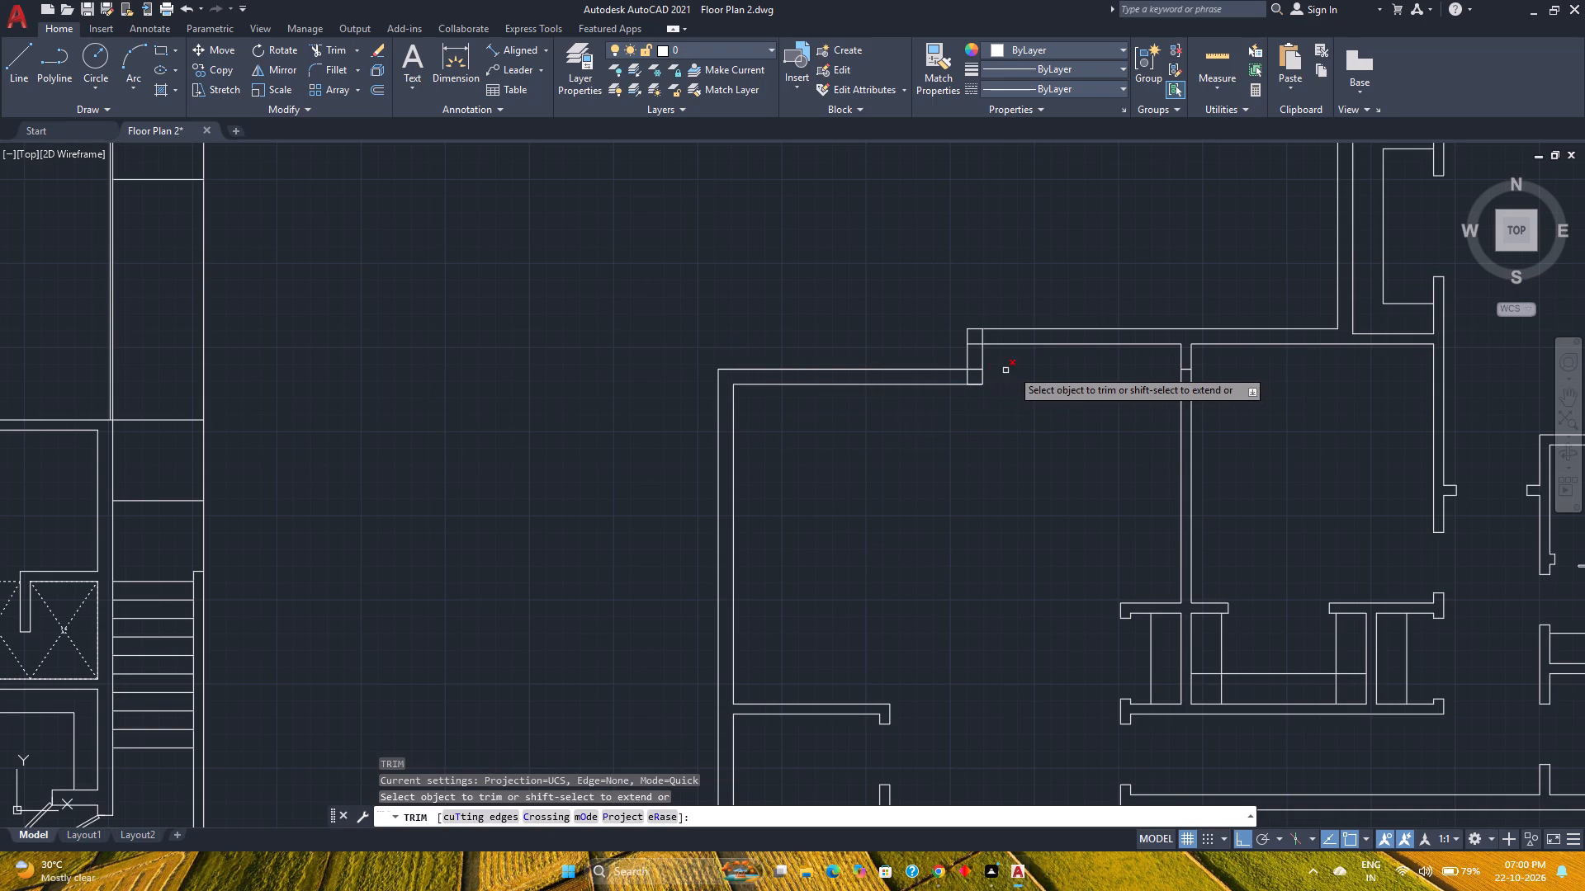
{"action": "scroll", "coordinate": [1012, 362], "scroll_direction": "up", "scroll_amount": 2}
{"action": "left_click_drag", "start_coordinate": [916, 304], "coordinate": [922, 397]}
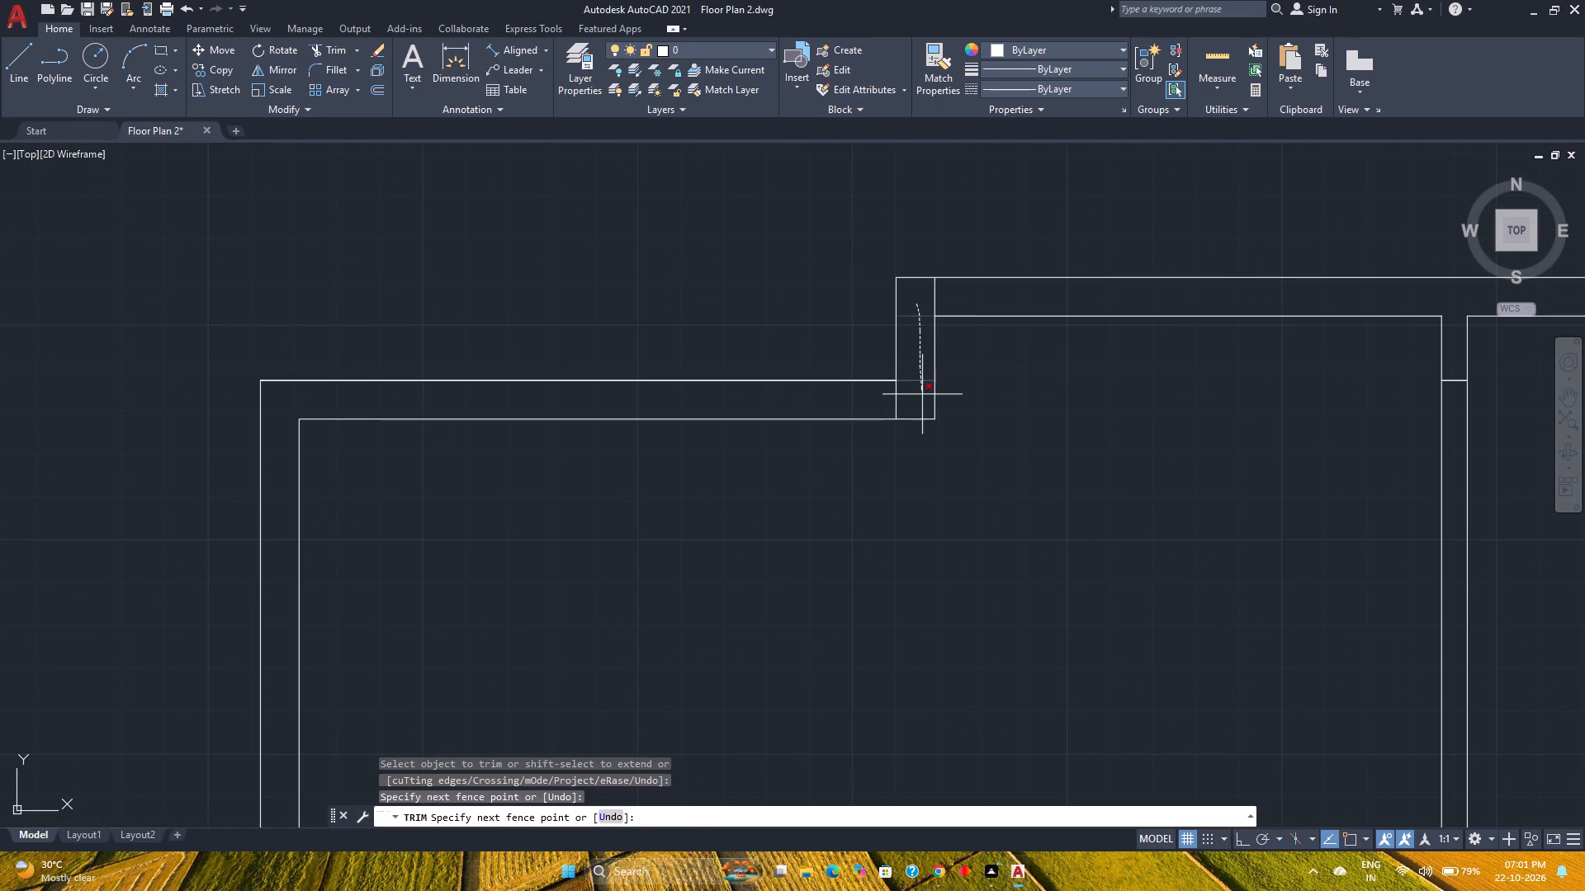
{"action": "left_click_drag", "start_coordinate": [922, 397], "coordinate": [874, 400]}
{"action": "left_click", "coordinate": [949, 293]}
{"action": "left_click", "coordinate": [922, 293]}
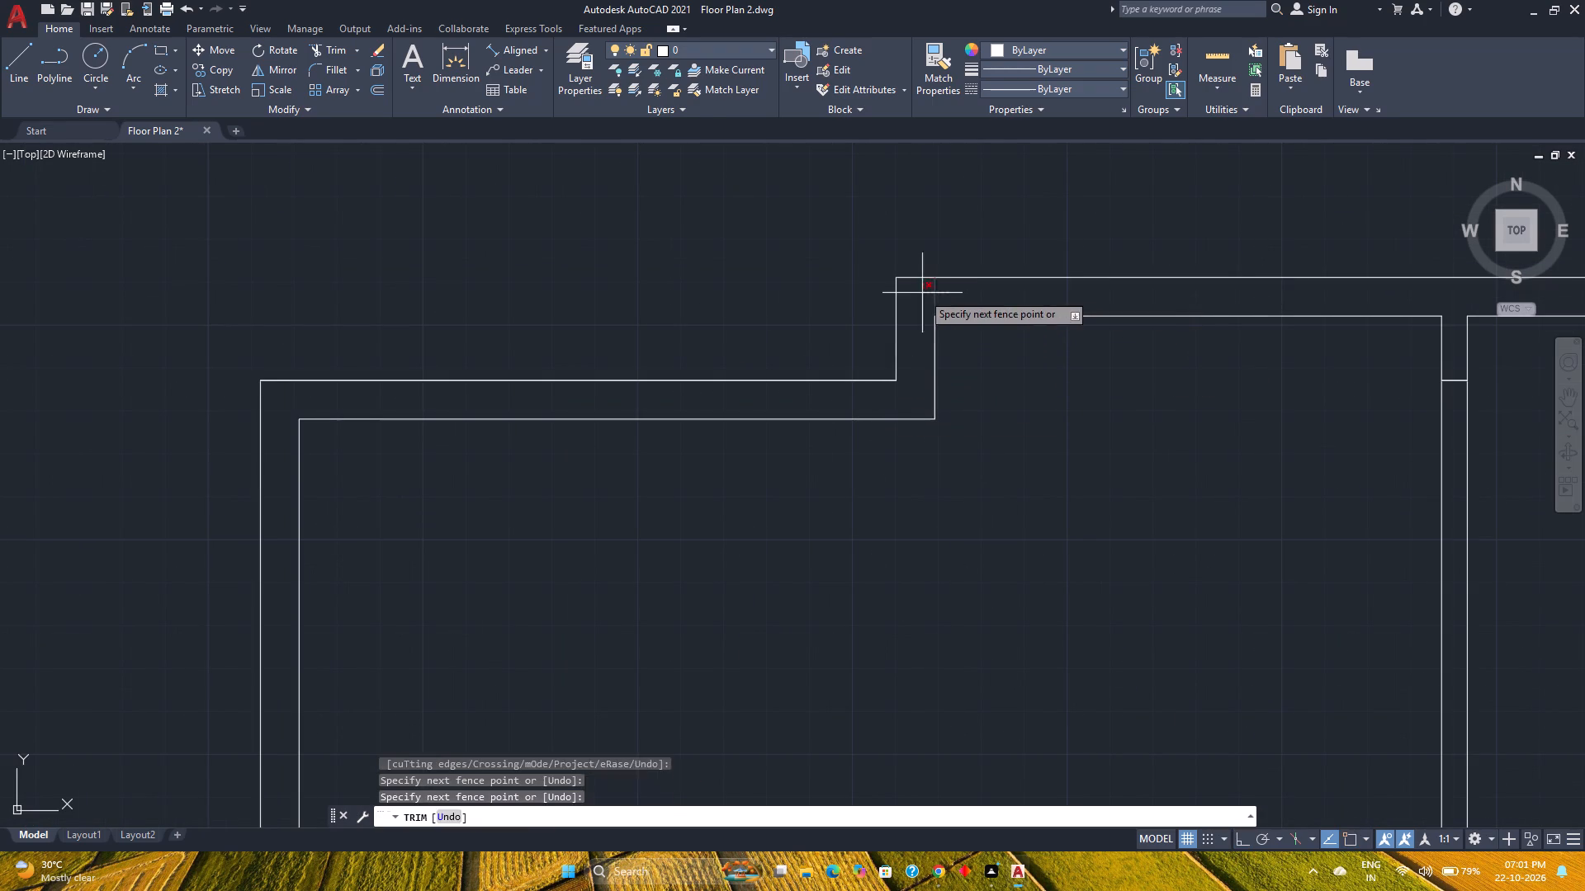
{"action": "key", "text": "Escape"}
Erase the short leftover wall segments crossing between the interior partition's two vertical lines, just south of the stepped north wall.
{"action": "scroll", "coordinate": [1190, 445], "scroll_direction": "down", "scroll_amount": 2}
{"action": "middle_click_drag", "start_coordinate": [1188, 444], "coordinate": [1011, 483]}
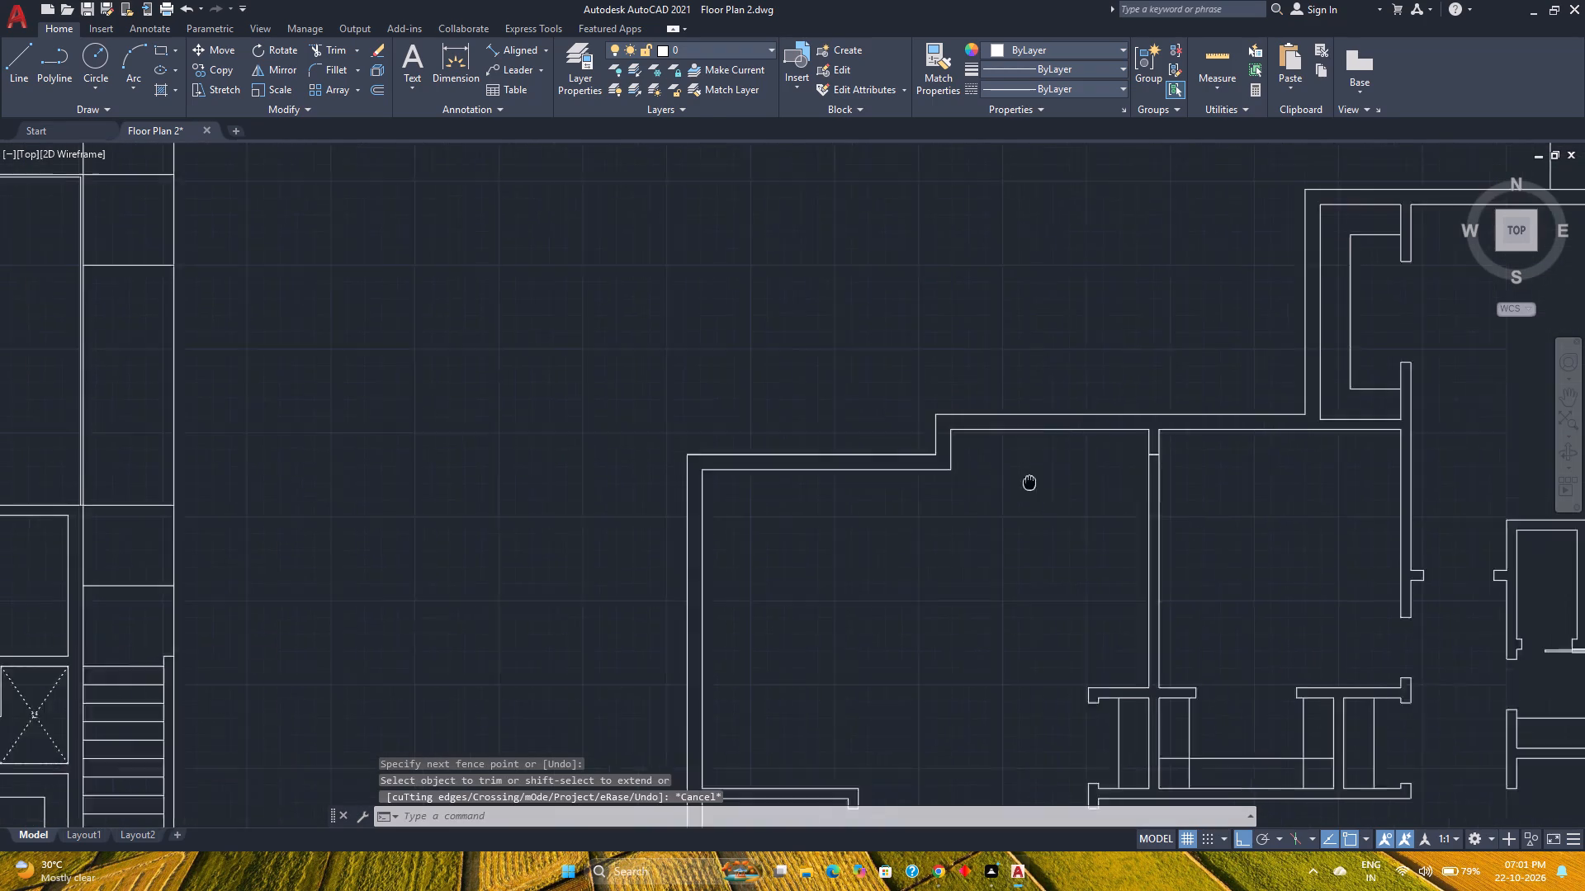
{"action": "middle_click_drag", "start_coordinate": [1011, 483], "coordinate": [1001, 485]}
{"action": "middle_click", "coordinate": [1001, 485]}
{"action": "scroll", "coordinate": [1131, 474], "scroll_direction": "up", "scroll_amount": 2}
{"action": "left_click", "coordinate": [1074, 445]}
{"action": "left_click", "coordinate": [1070, 436]}
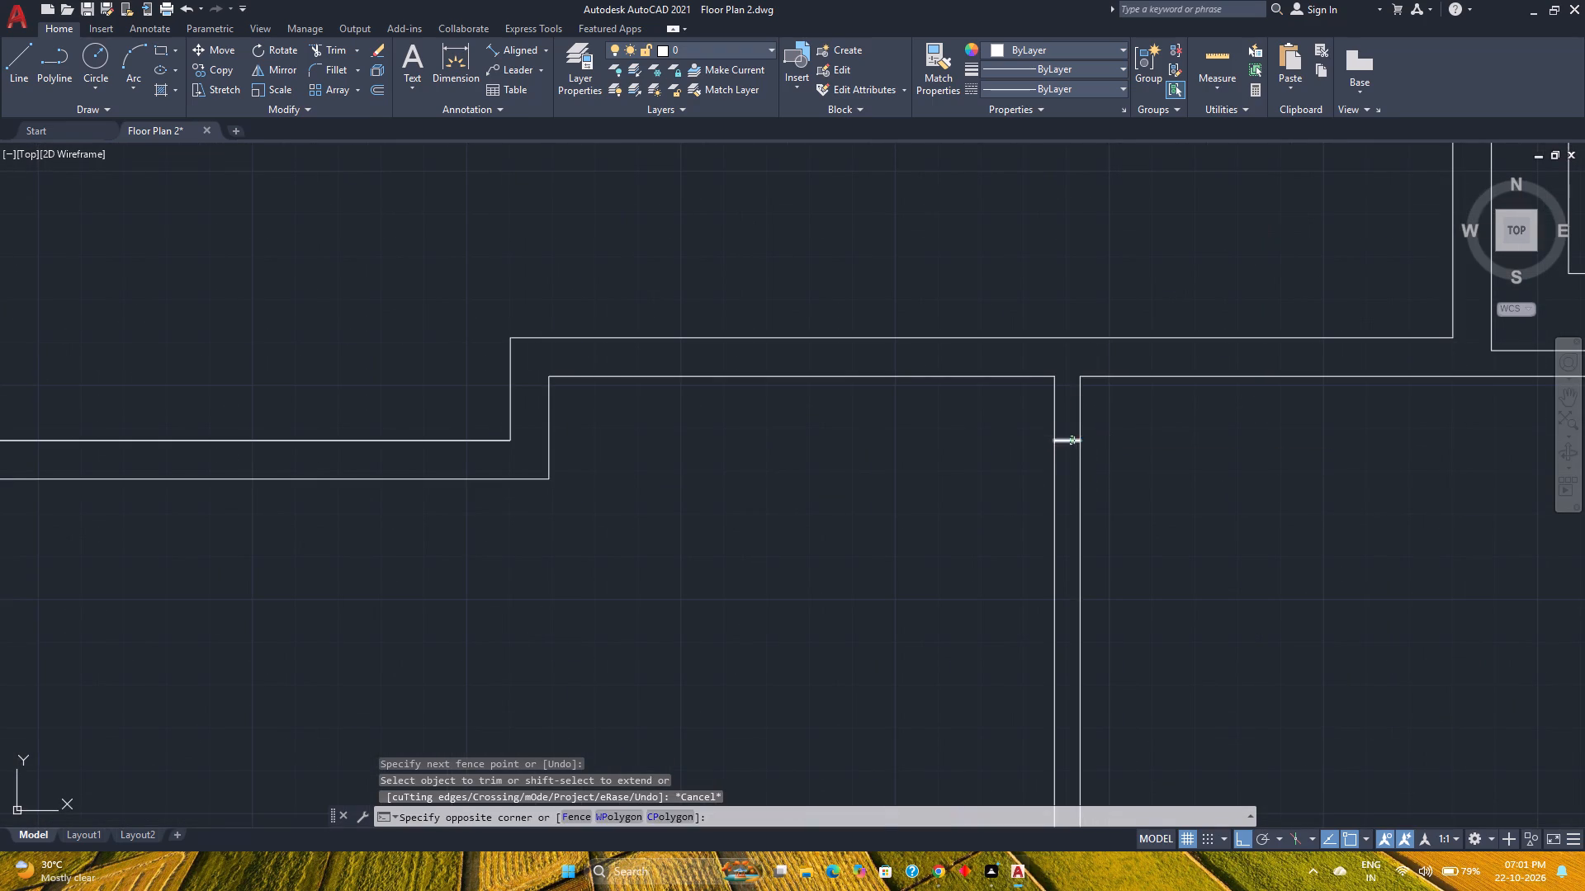
{"action": "key", "text": "Delete"}
Save the Floor Plan 2.dwg drawing with the cleaned-up north wall.
{"action": "scroll", "coordinate": [835, 439], "scroll_direction": "down", "scroll_amount": 3}
{"action": "middle_click_drag", "start_coordinate": [845, 492], "coordinate": [841, 431]}
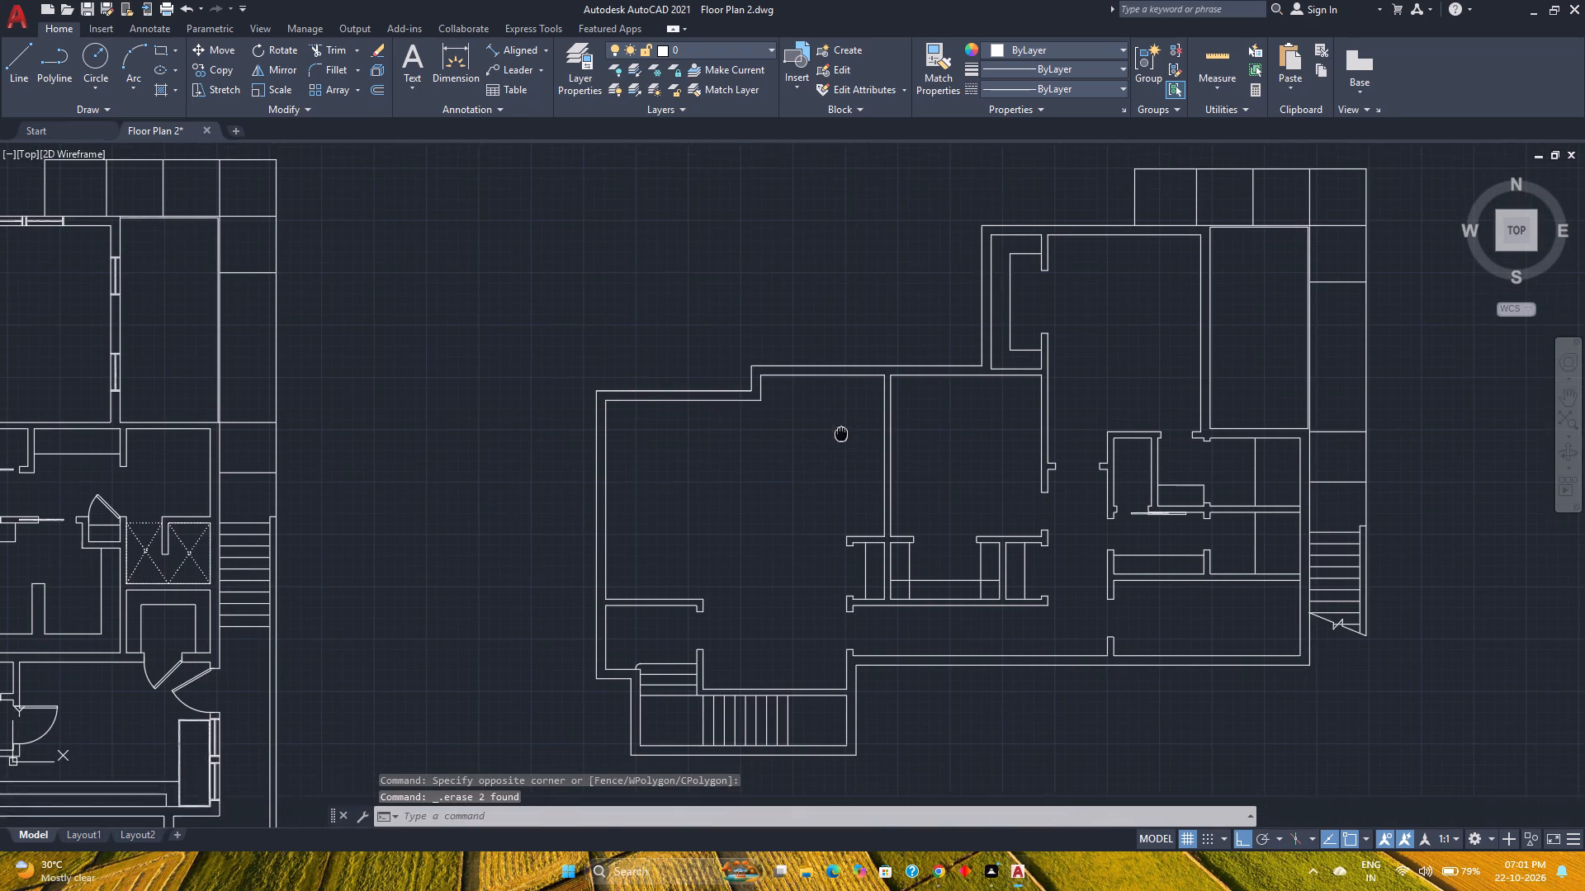
{"action": "middle_click", "coordinate": [841, 430]}
{"action": "middle_click_drag", "start_coordinate": [841, 431], "coordinate": [841, 430]}
{"action": "key", "text": "ctrl+s"}
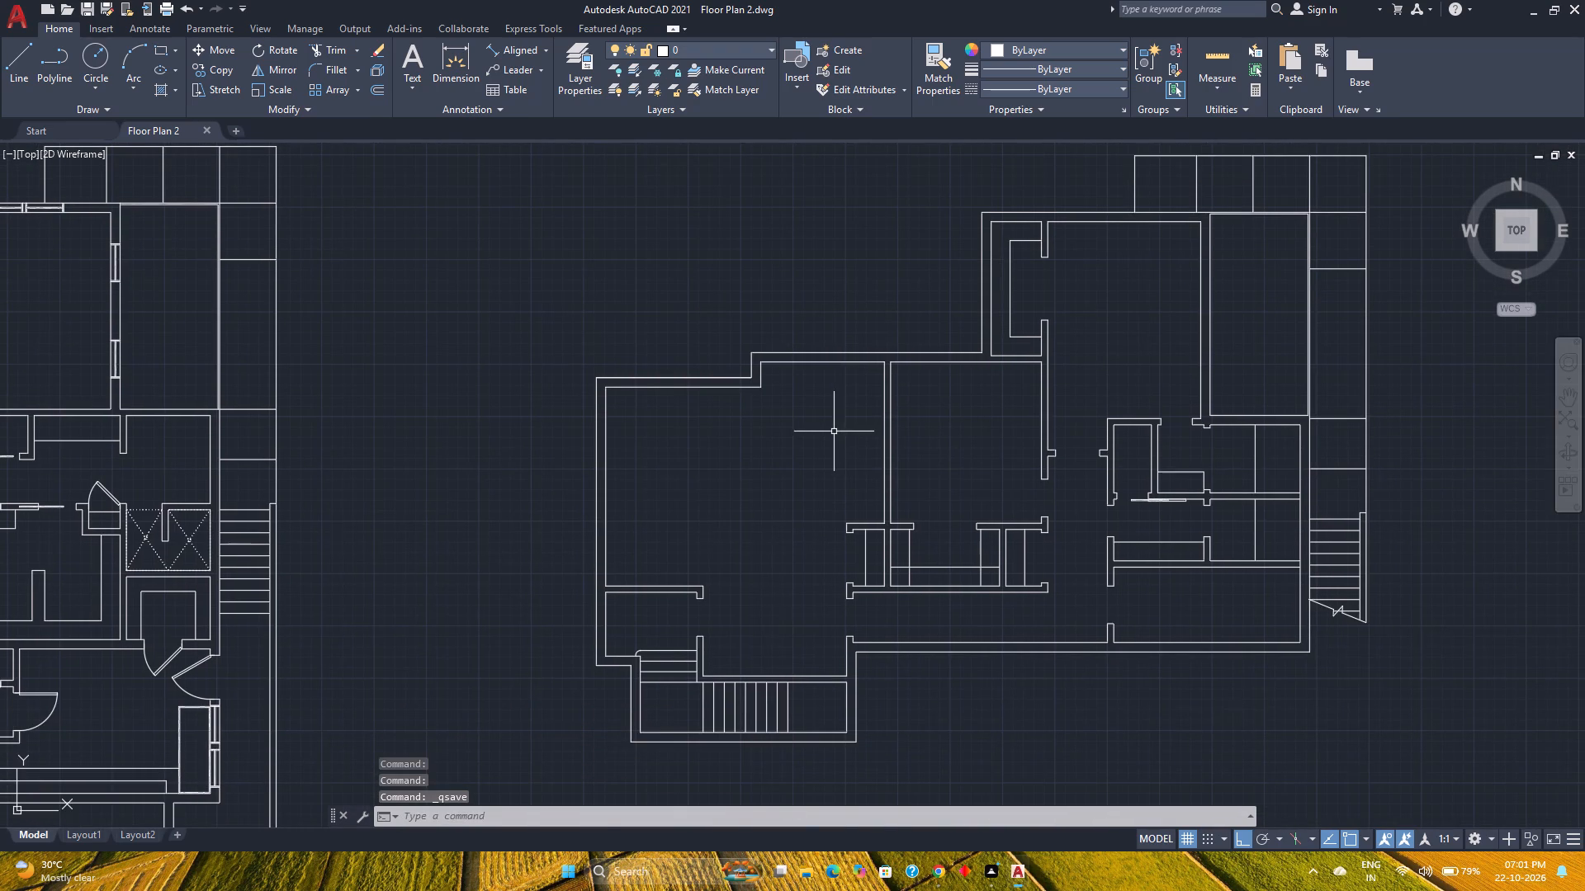
{"action": "scroll", "coordinate": [833, 431], "scroll_direction": "down", "scroll_amount": 2}
{"action": "scroll", "coordinate": [879, 484], "scroll_direction": "up", "scroll_amount": 1}
{"action": "middle_click_drag", "start_coordinate": [879, 484], "coordinate": [819, 515]}
{"action": "middle_click", "coordinate": [819, 515]}
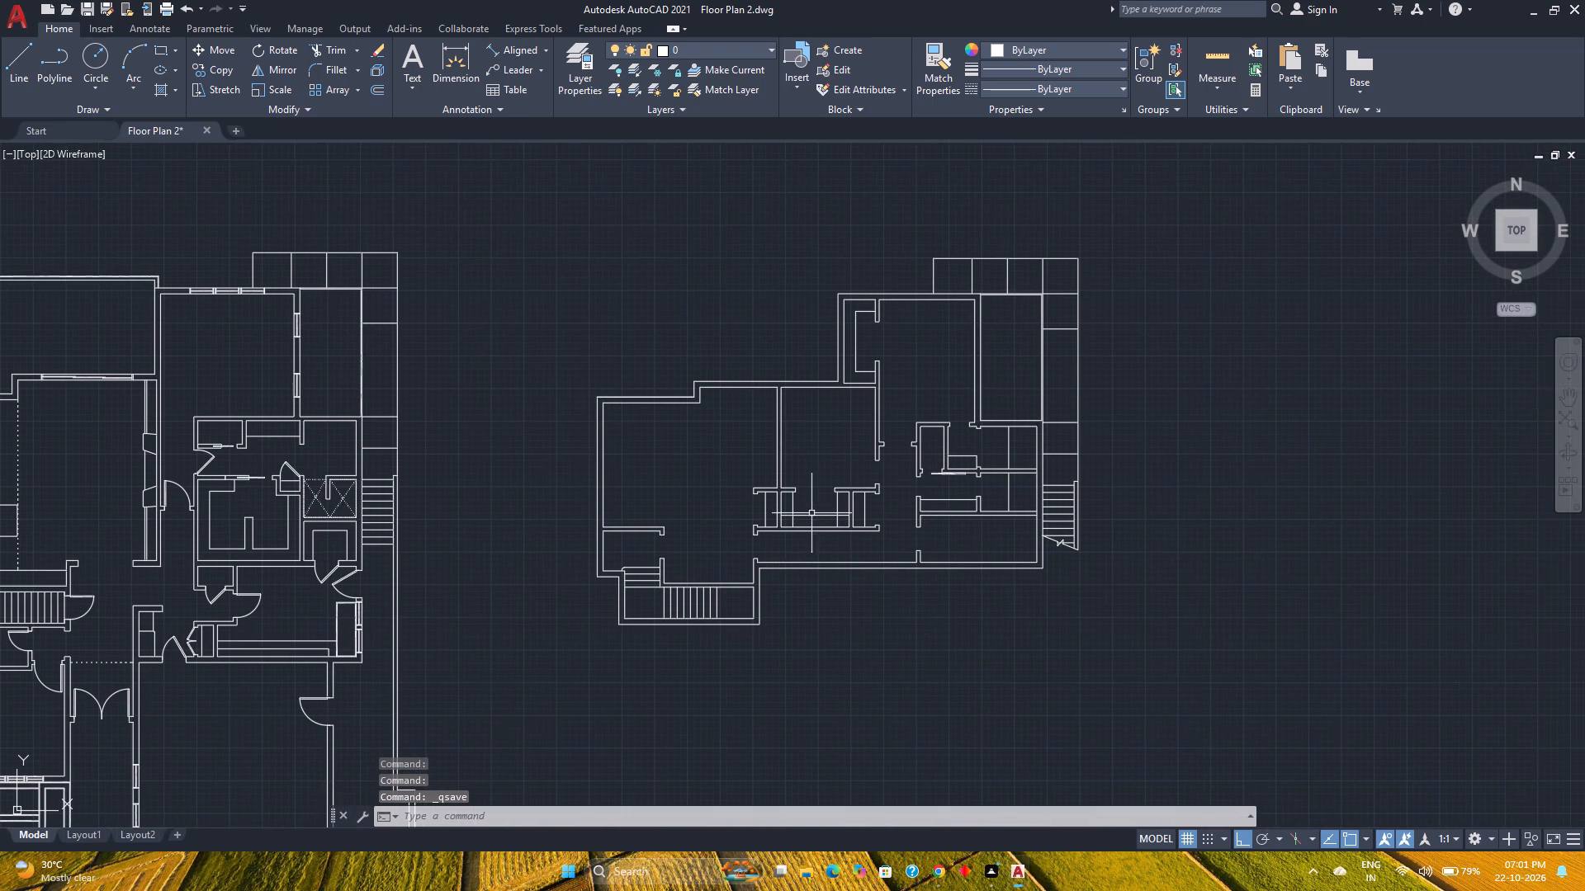
{"action": "key", "text": "ctrl+s"}
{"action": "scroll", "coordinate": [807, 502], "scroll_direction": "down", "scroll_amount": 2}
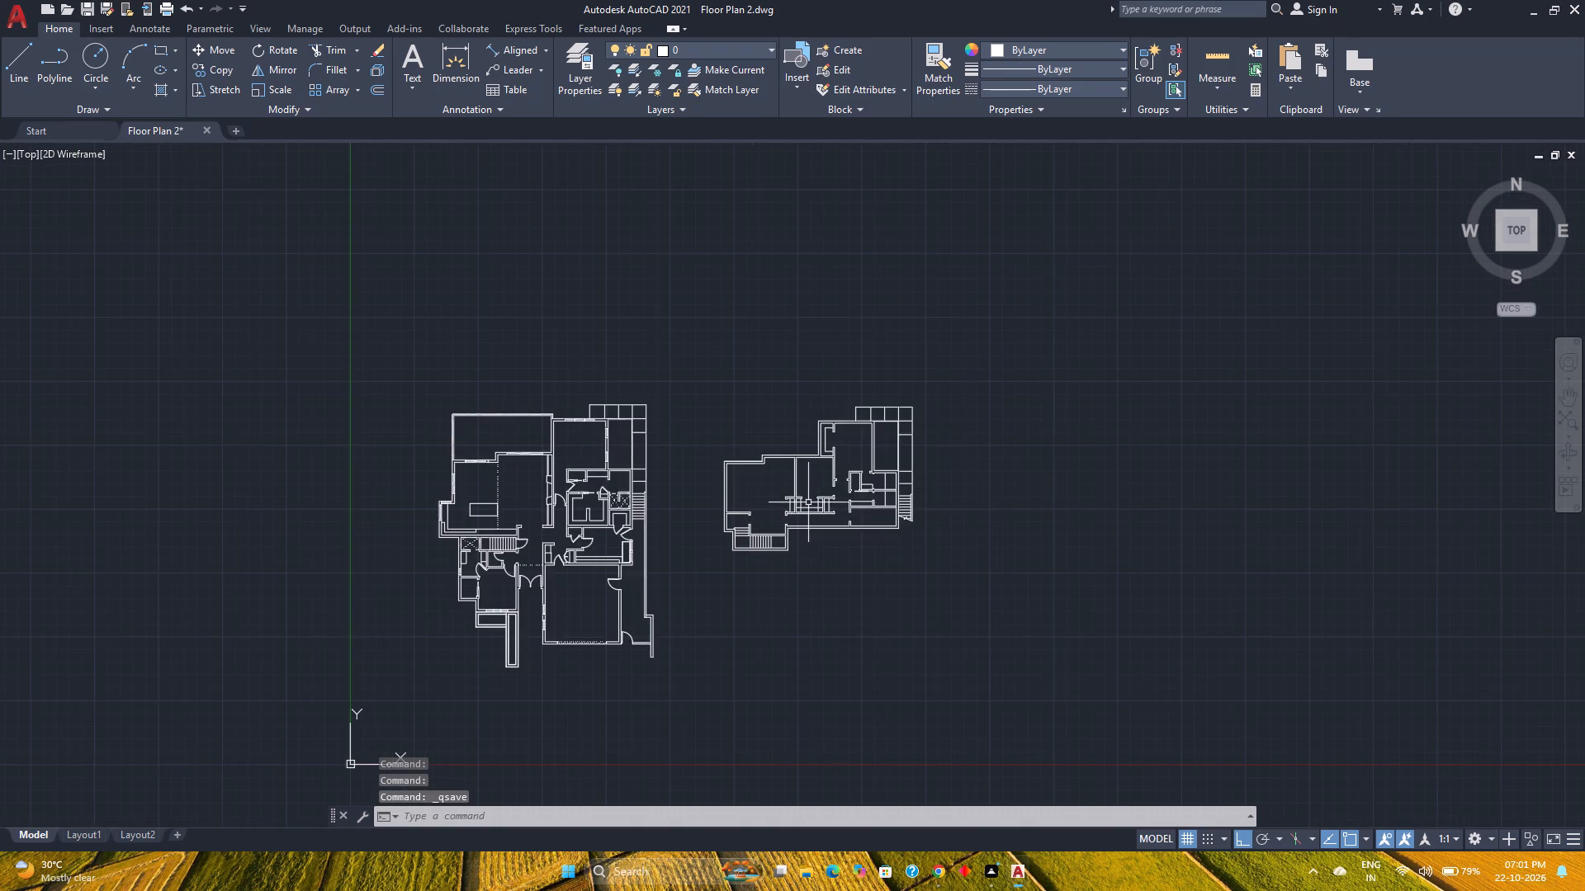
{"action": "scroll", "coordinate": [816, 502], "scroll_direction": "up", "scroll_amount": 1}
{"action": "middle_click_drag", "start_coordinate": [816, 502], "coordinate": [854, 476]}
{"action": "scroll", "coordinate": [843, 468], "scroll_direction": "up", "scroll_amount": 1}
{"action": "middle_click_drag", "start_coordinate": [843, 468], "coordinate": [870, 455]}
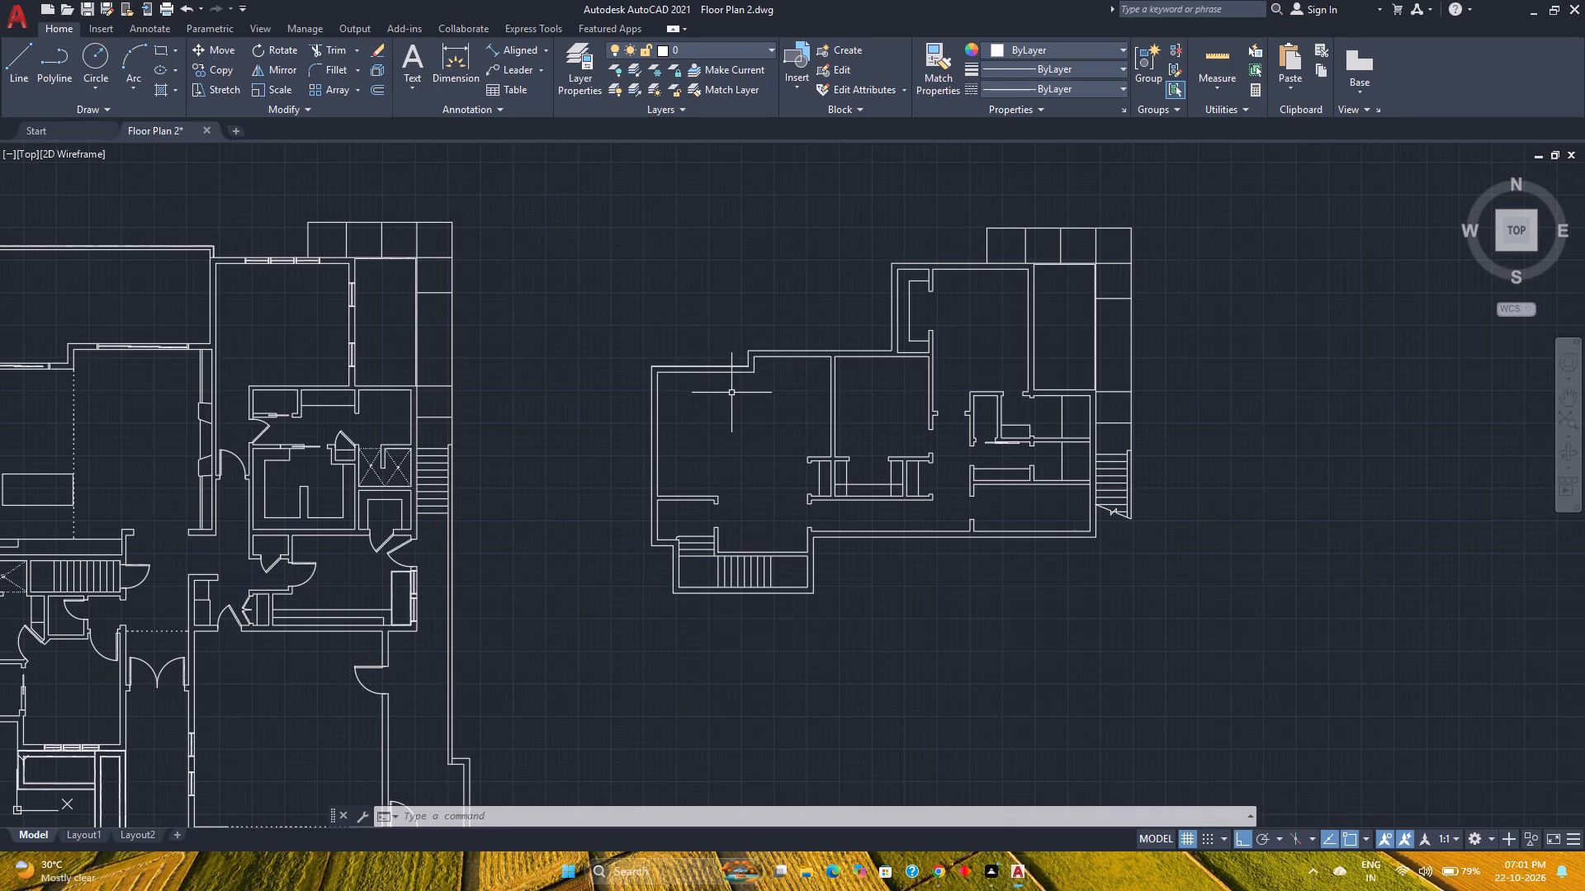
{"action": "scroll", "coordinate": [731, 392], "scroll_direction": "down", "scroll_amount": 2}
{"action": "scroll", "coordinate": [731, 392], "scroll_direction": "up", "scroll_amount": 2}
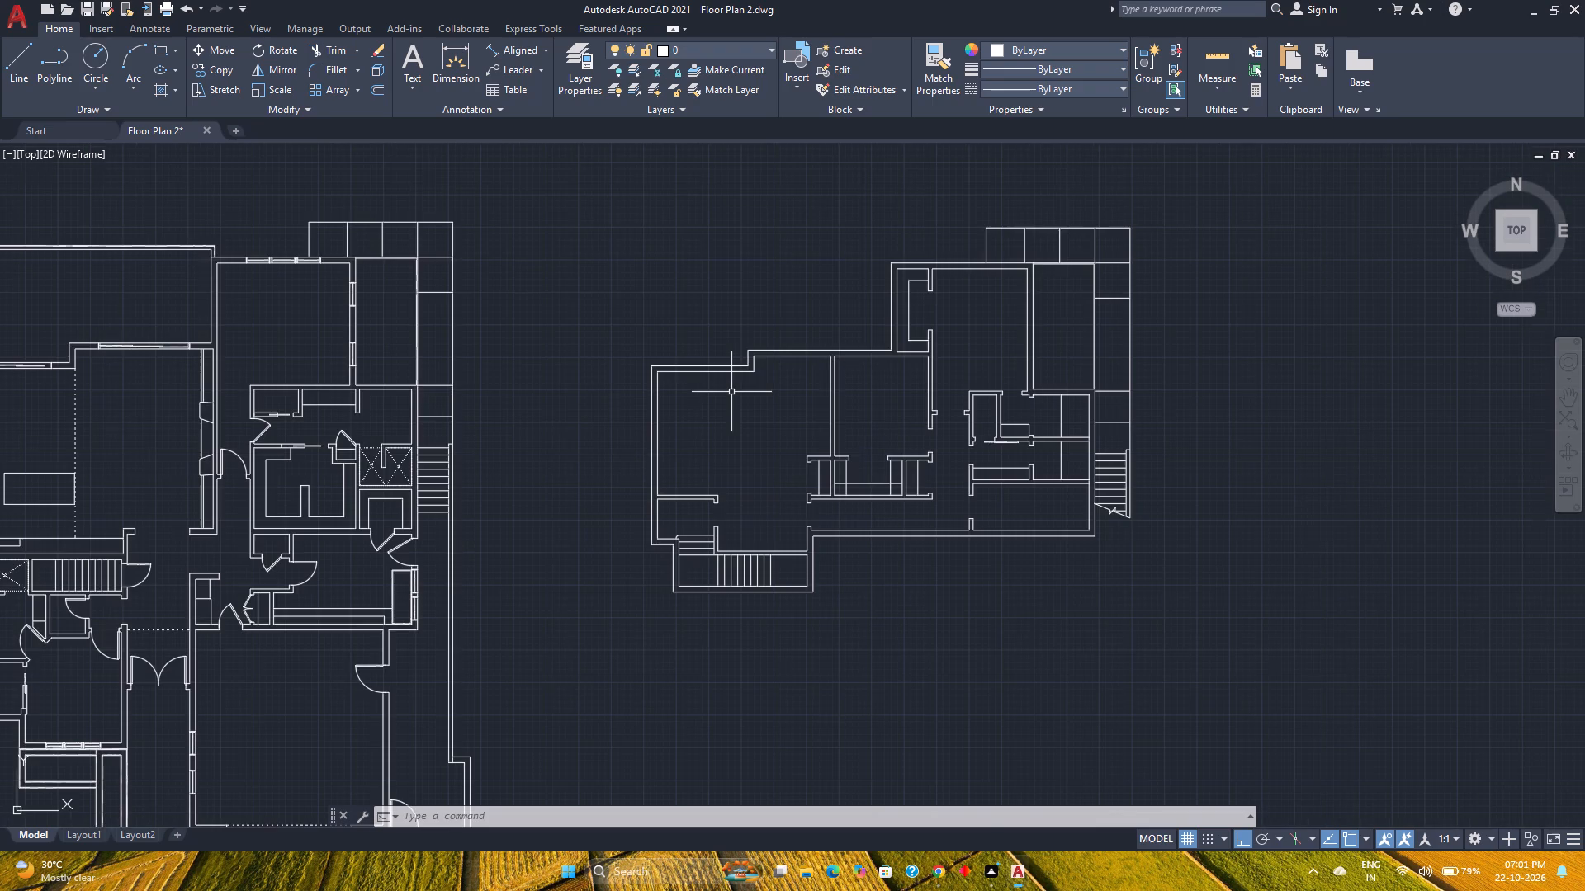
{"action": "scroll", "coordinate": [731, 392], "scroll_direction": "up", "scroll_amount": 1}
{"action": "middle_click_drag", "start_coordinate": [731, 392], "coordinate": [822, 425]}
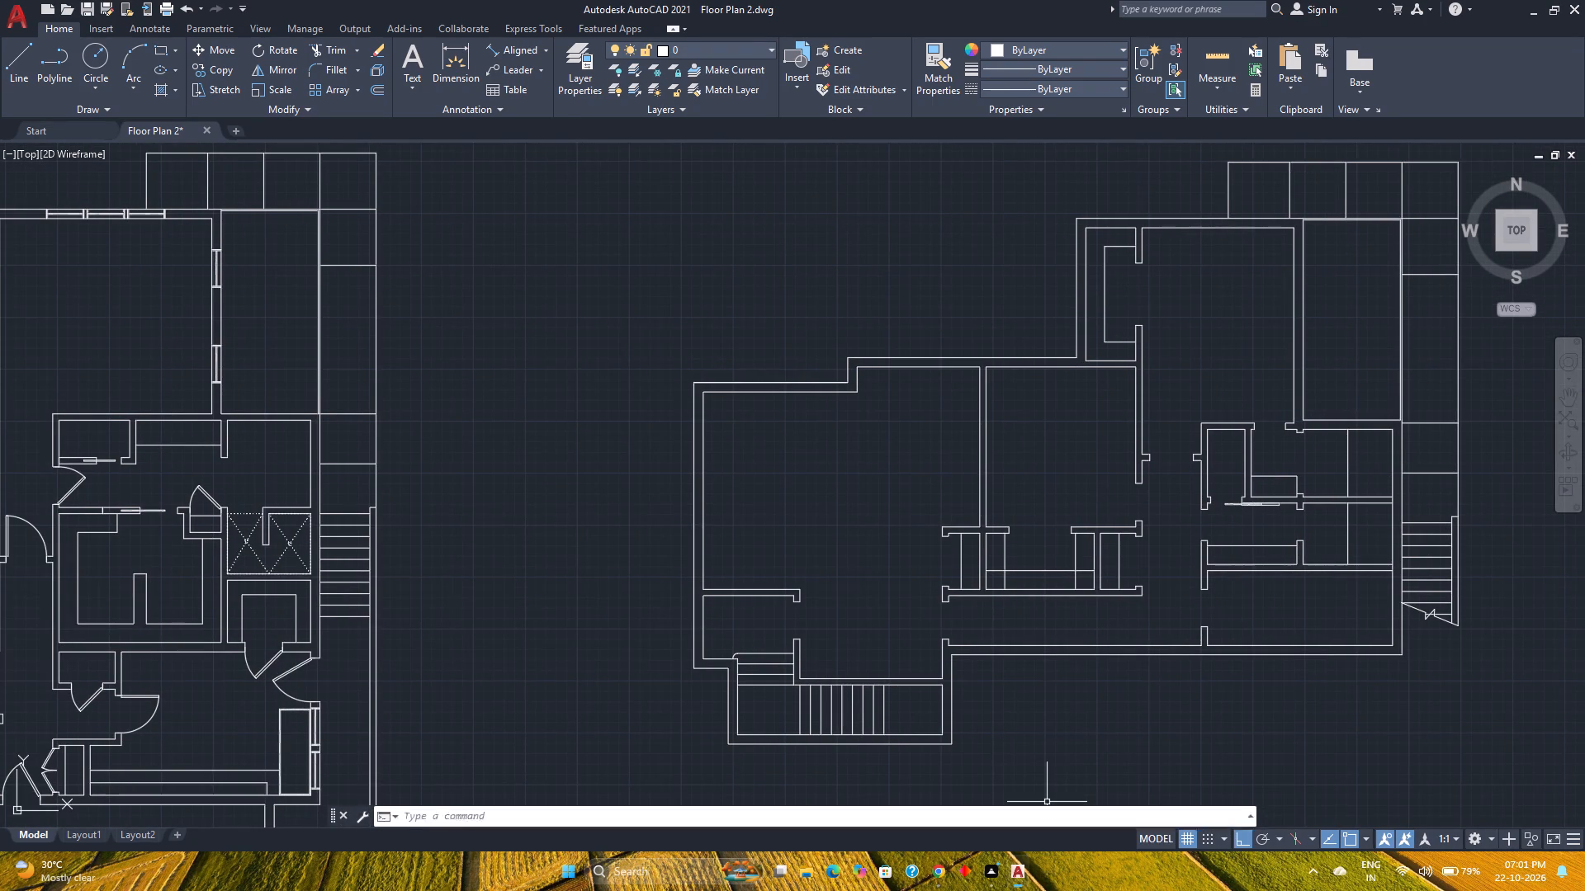
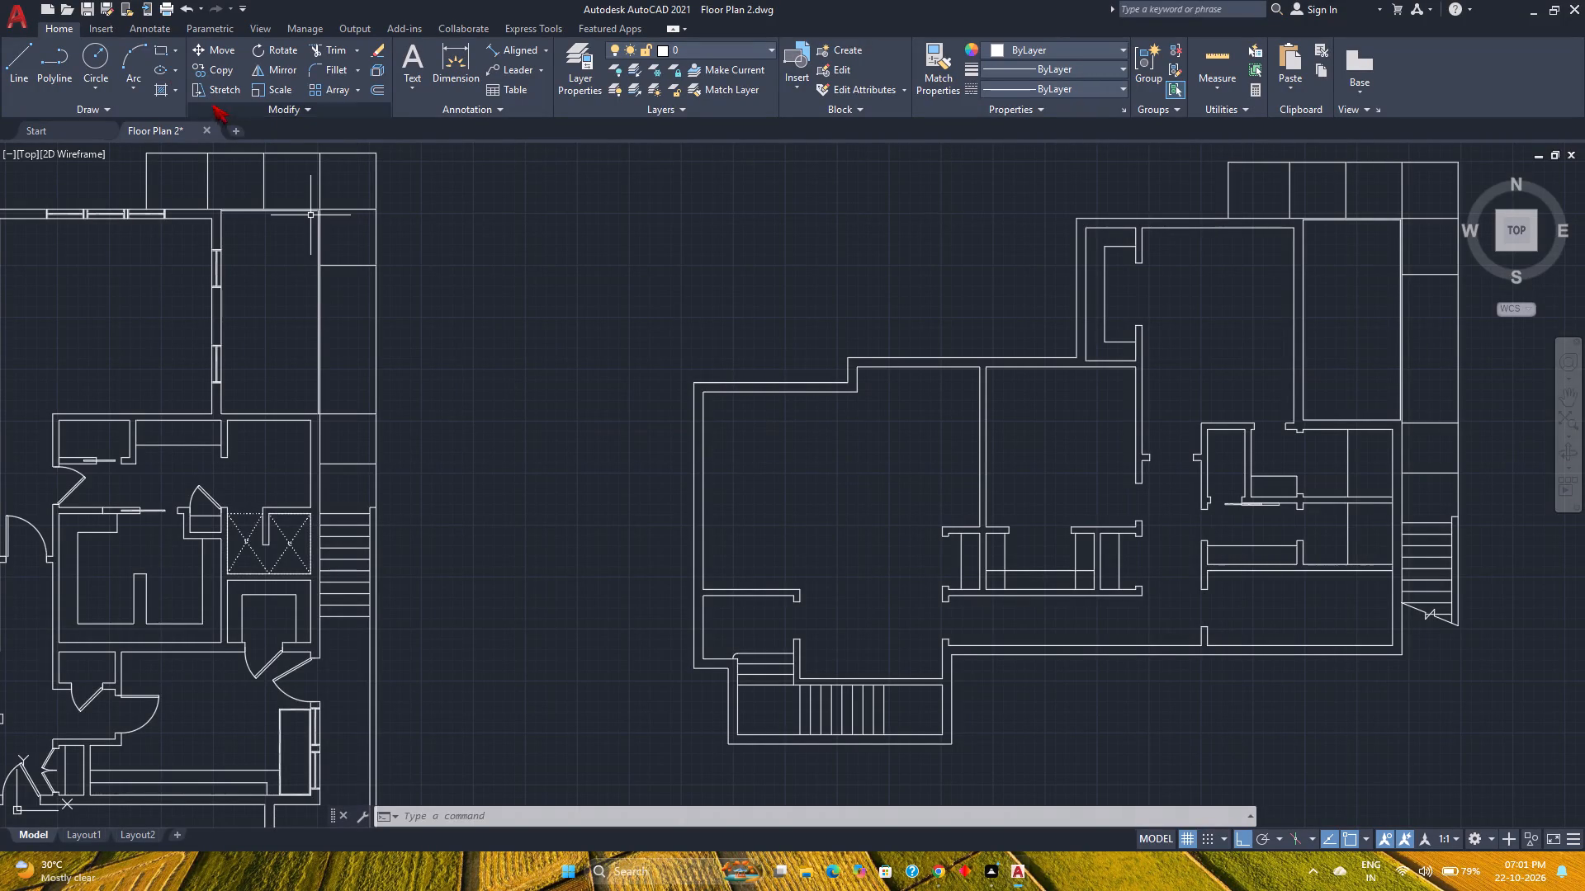
Draw a short vertical line across the thickness of the copied plan's north wall at its western jog.
{"action": "left_click", "coordinate": [33, 59]}
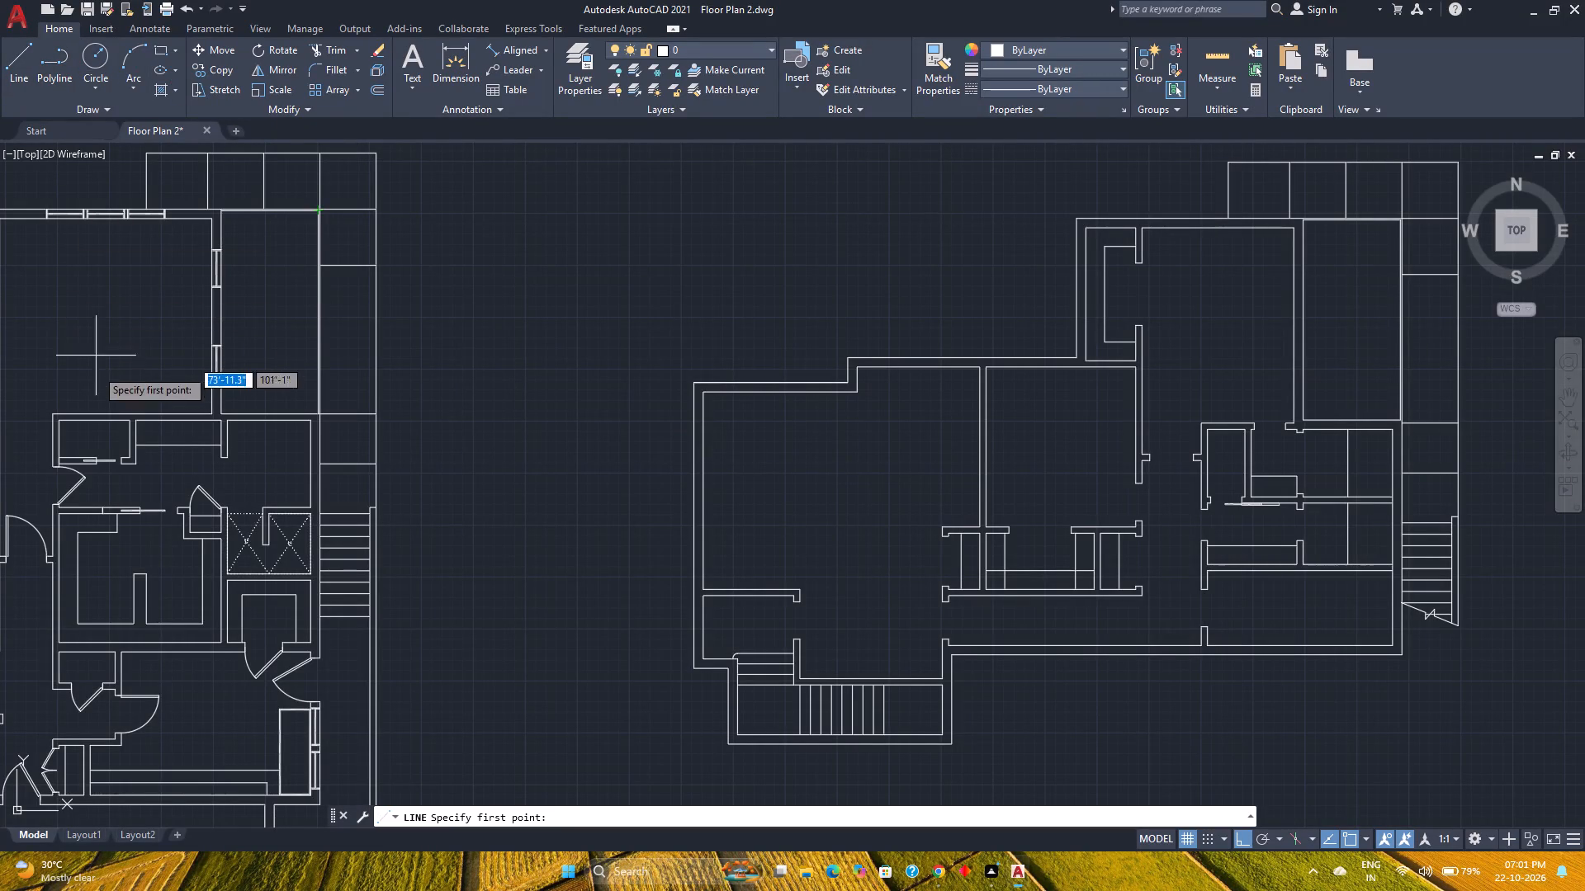
{"action": "scroll", "coordinate": [896, 400], "scroll_direction": "up", "scroll_amount": 4}
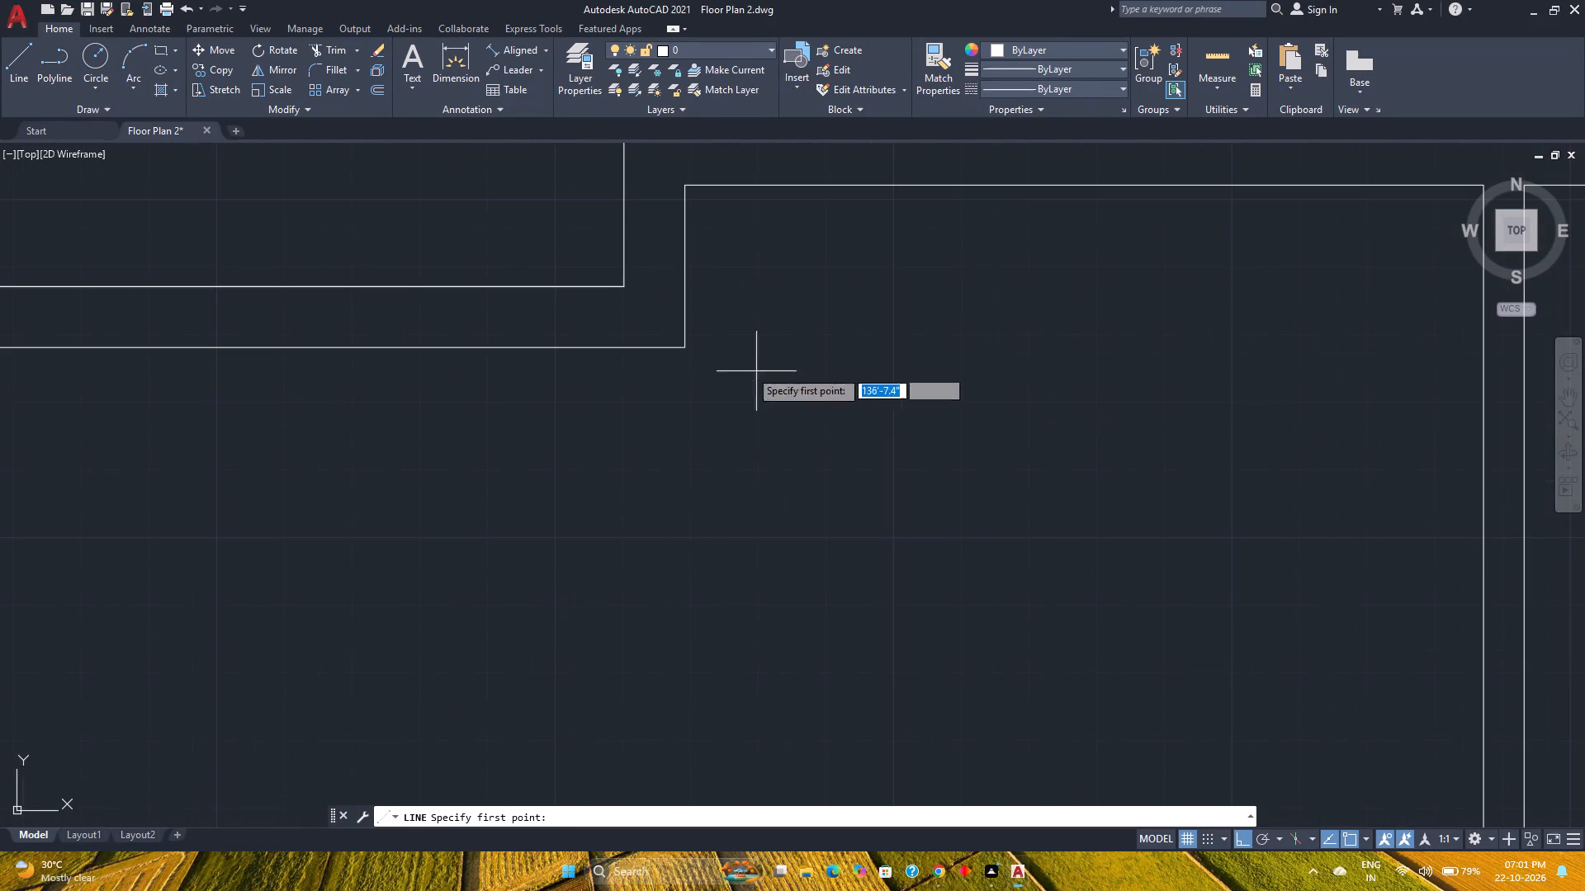
{"action": "left_click", "coordinate": [624, 289]}
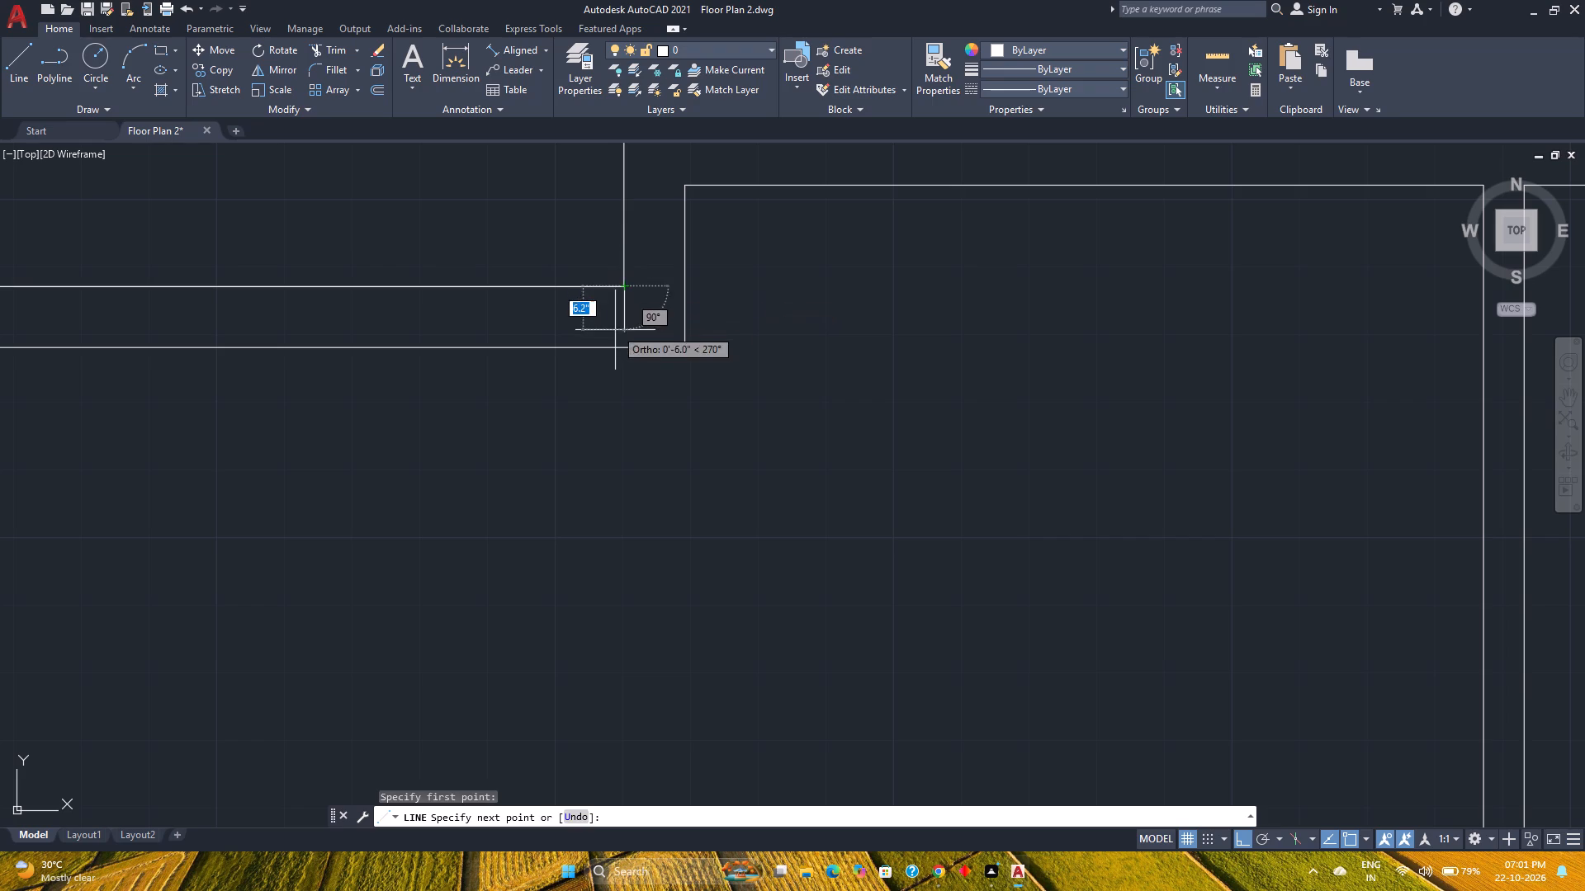
{"action": "left_click", "coordinate": [624, 347]}
{"action": "key", "text": "Escape"}
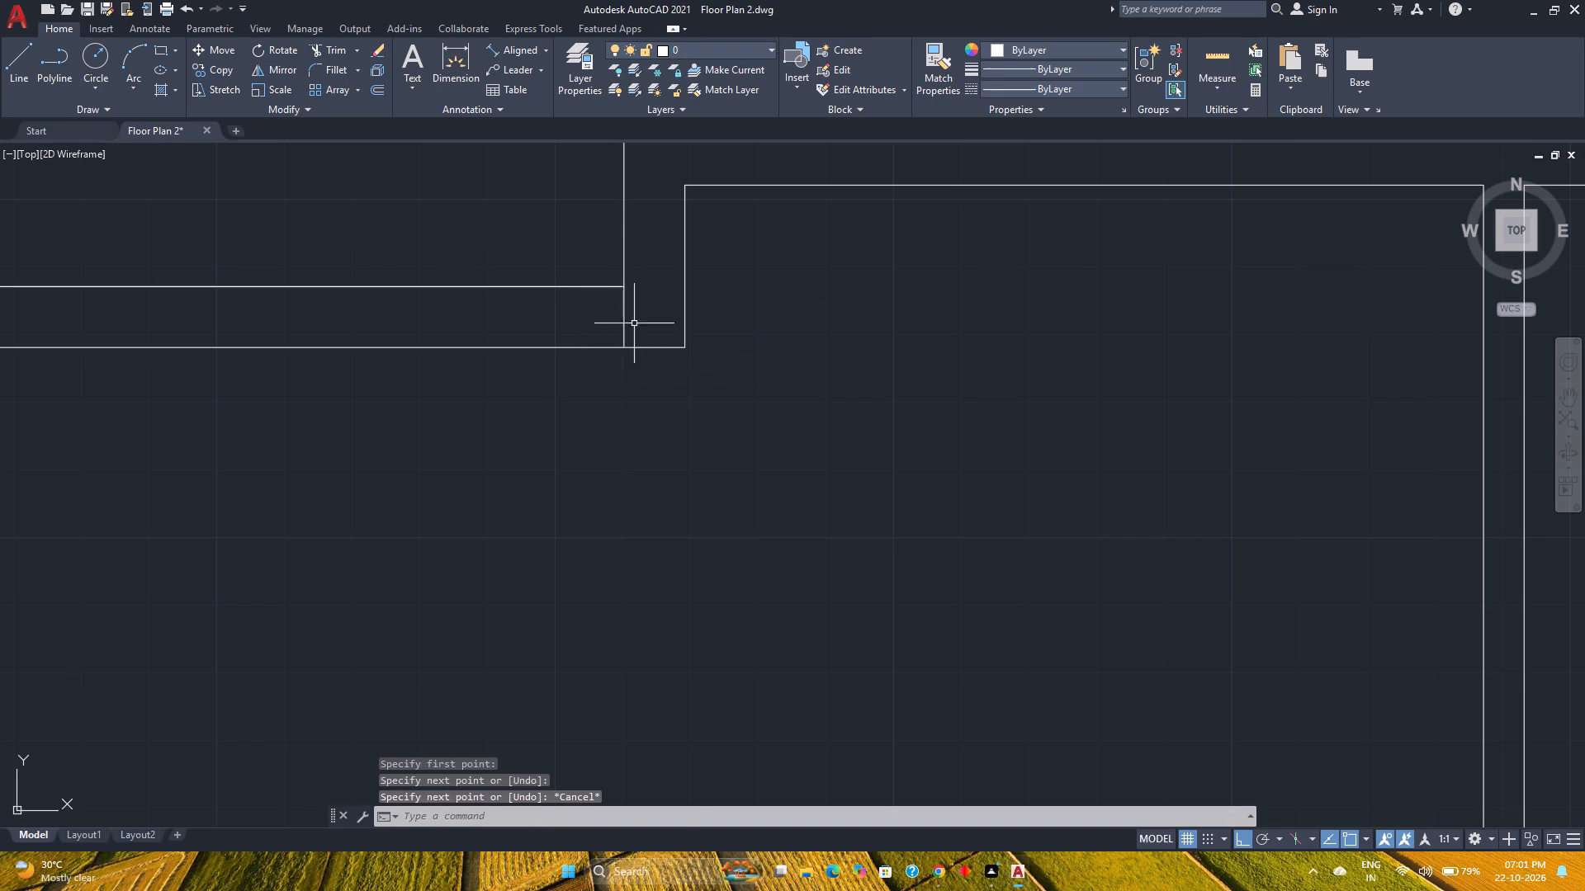
Move the short vertical line in the north wall 2' to the west.
{"action": "left_click", "coordinate": [636, 319]}
{"action": "left_click", "coordinate": [608, 314]}
{"action": "key", "text": "m"}
{"action": "key", "text": "Return"}
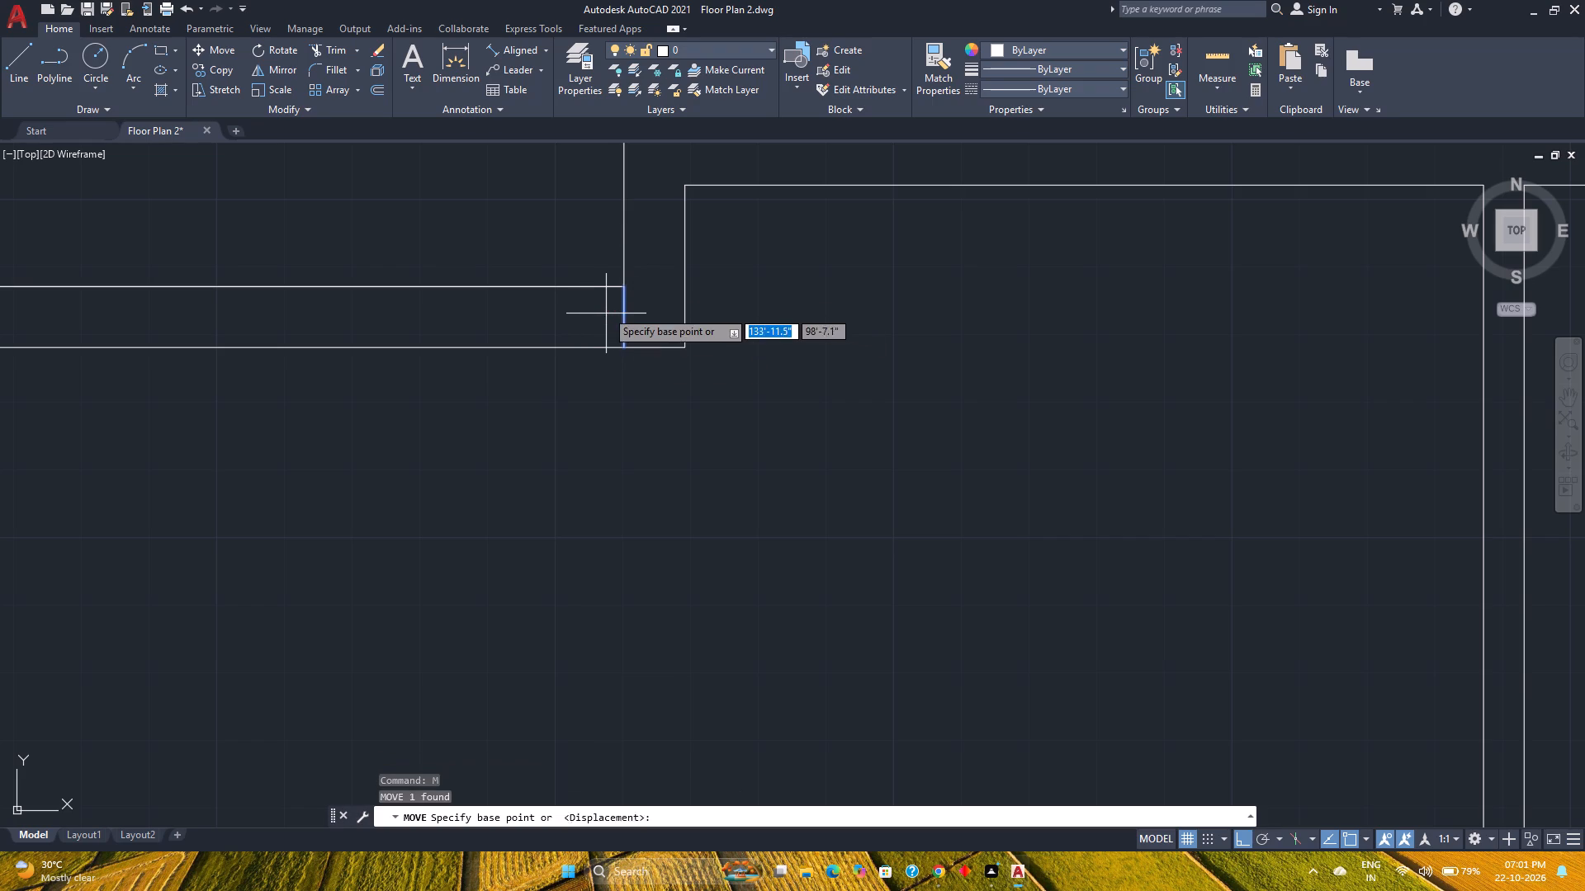
{"action": "left_click", "coordinate": [626, 291]}
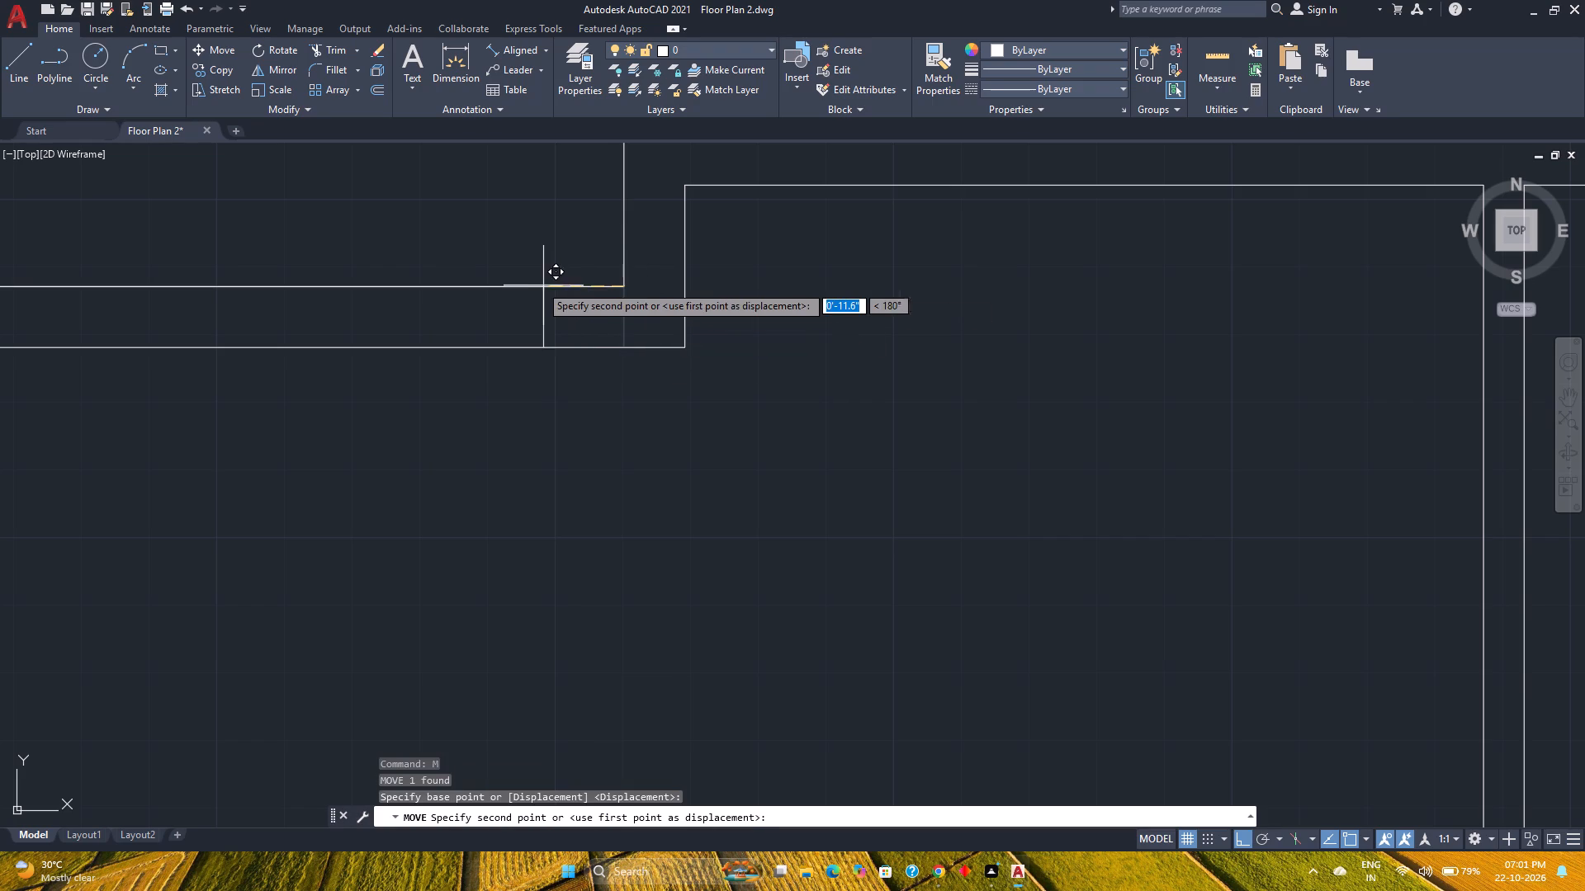
{"action": "type", "text": "2'"}
{"action": "key", "text": "Return"}
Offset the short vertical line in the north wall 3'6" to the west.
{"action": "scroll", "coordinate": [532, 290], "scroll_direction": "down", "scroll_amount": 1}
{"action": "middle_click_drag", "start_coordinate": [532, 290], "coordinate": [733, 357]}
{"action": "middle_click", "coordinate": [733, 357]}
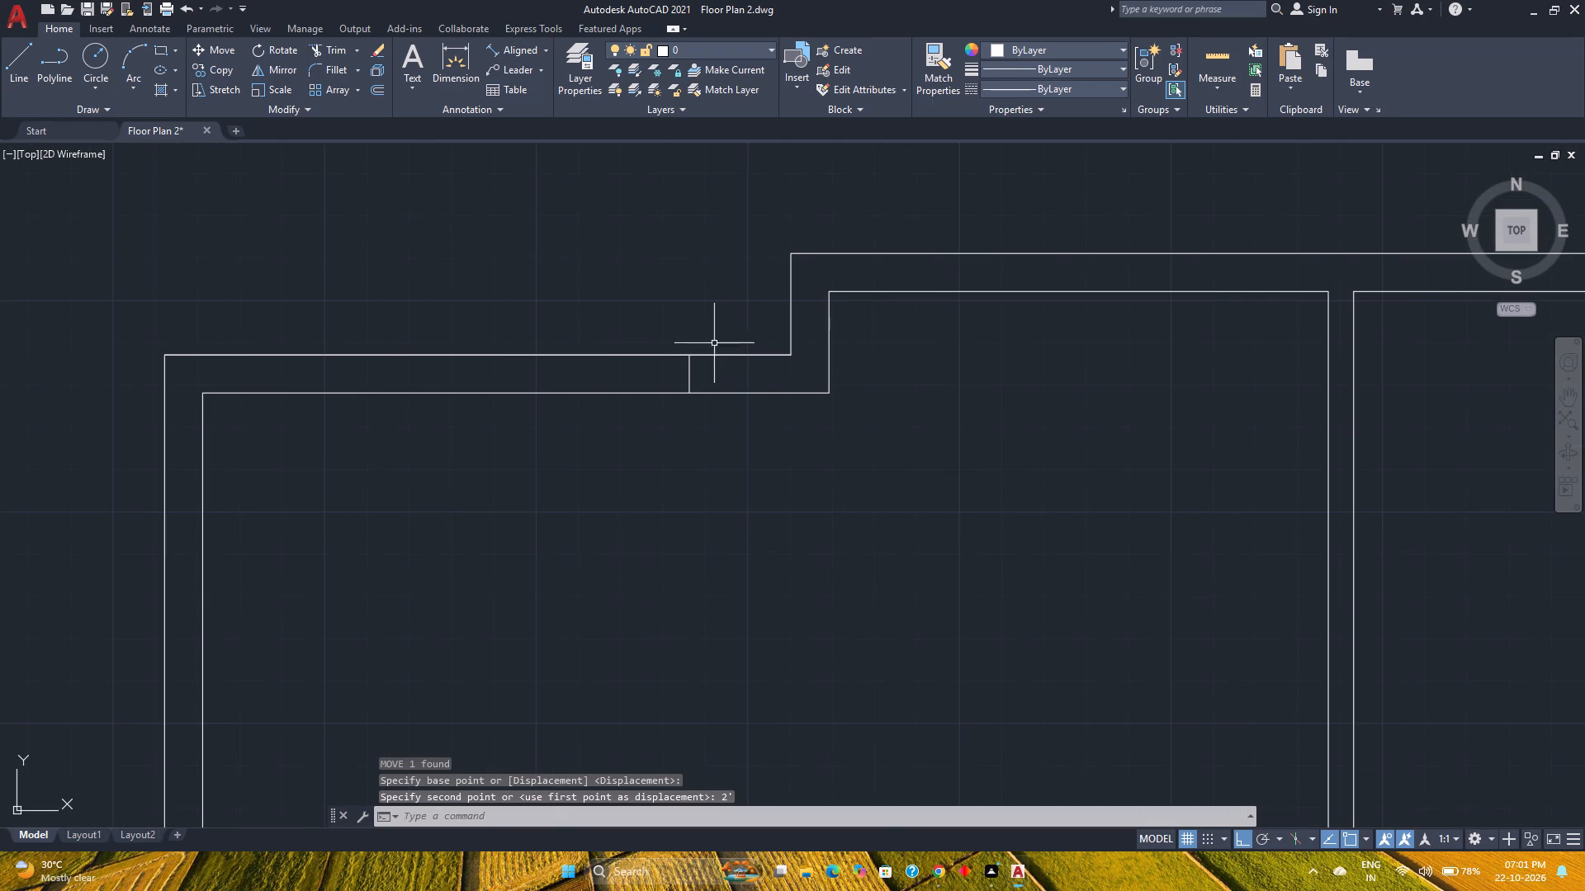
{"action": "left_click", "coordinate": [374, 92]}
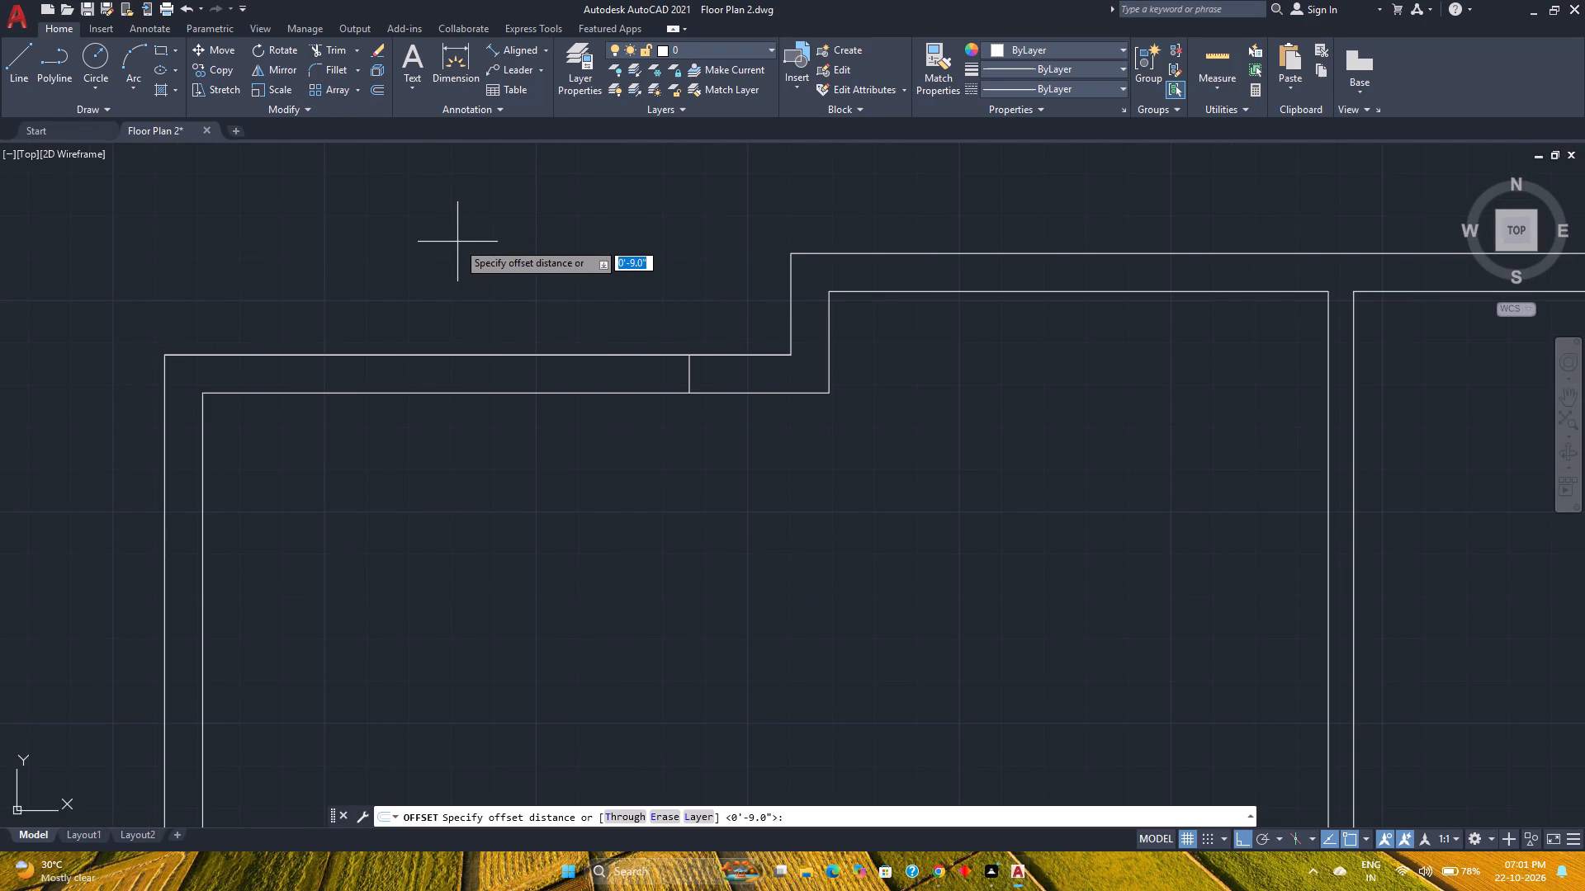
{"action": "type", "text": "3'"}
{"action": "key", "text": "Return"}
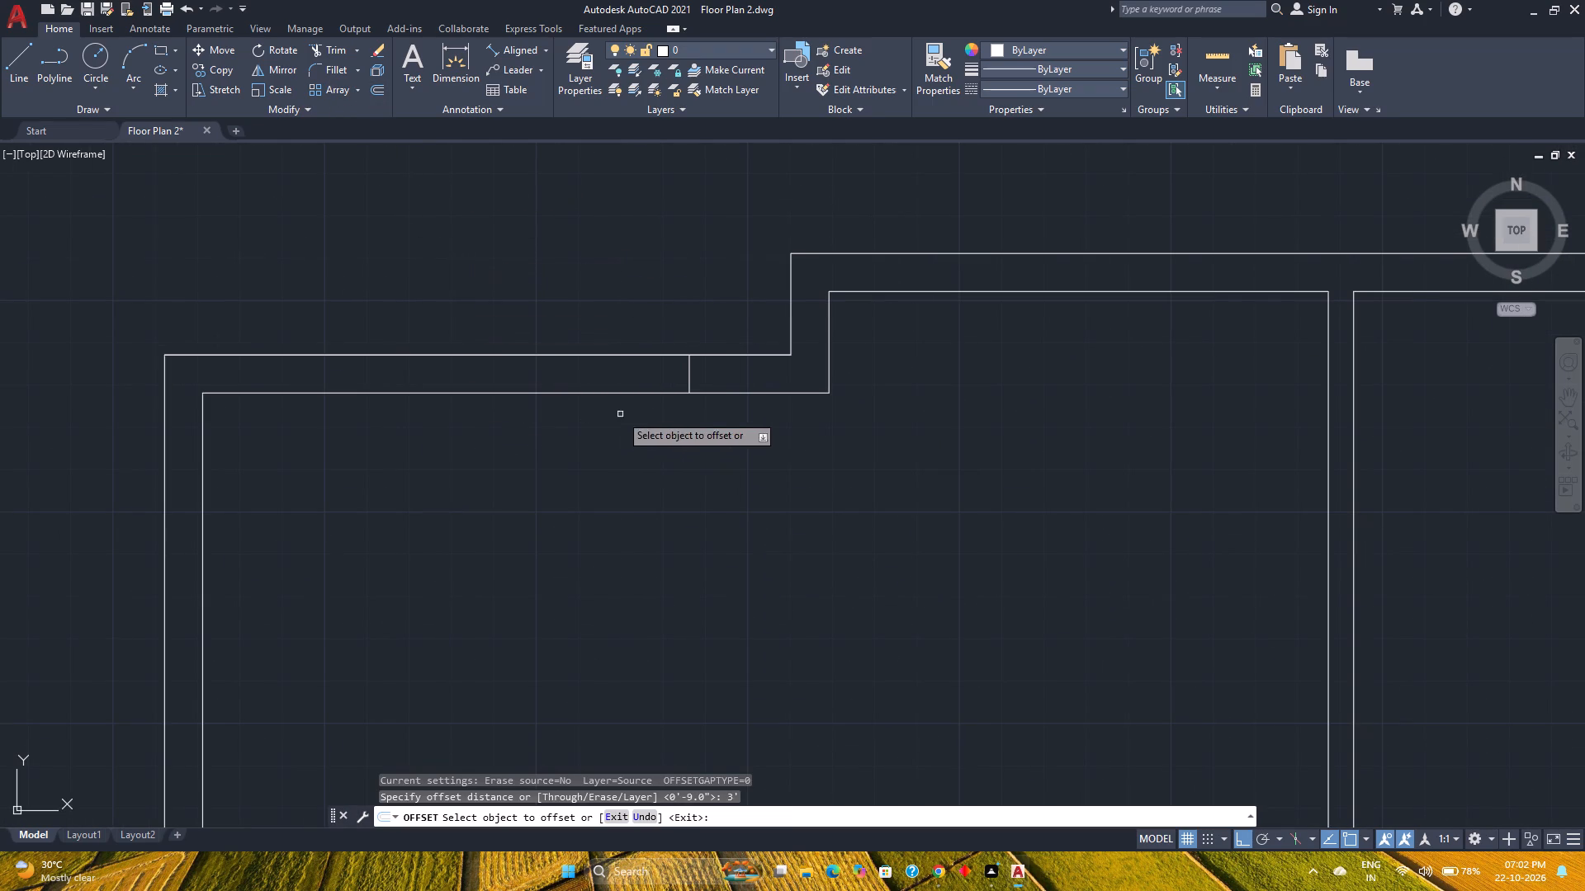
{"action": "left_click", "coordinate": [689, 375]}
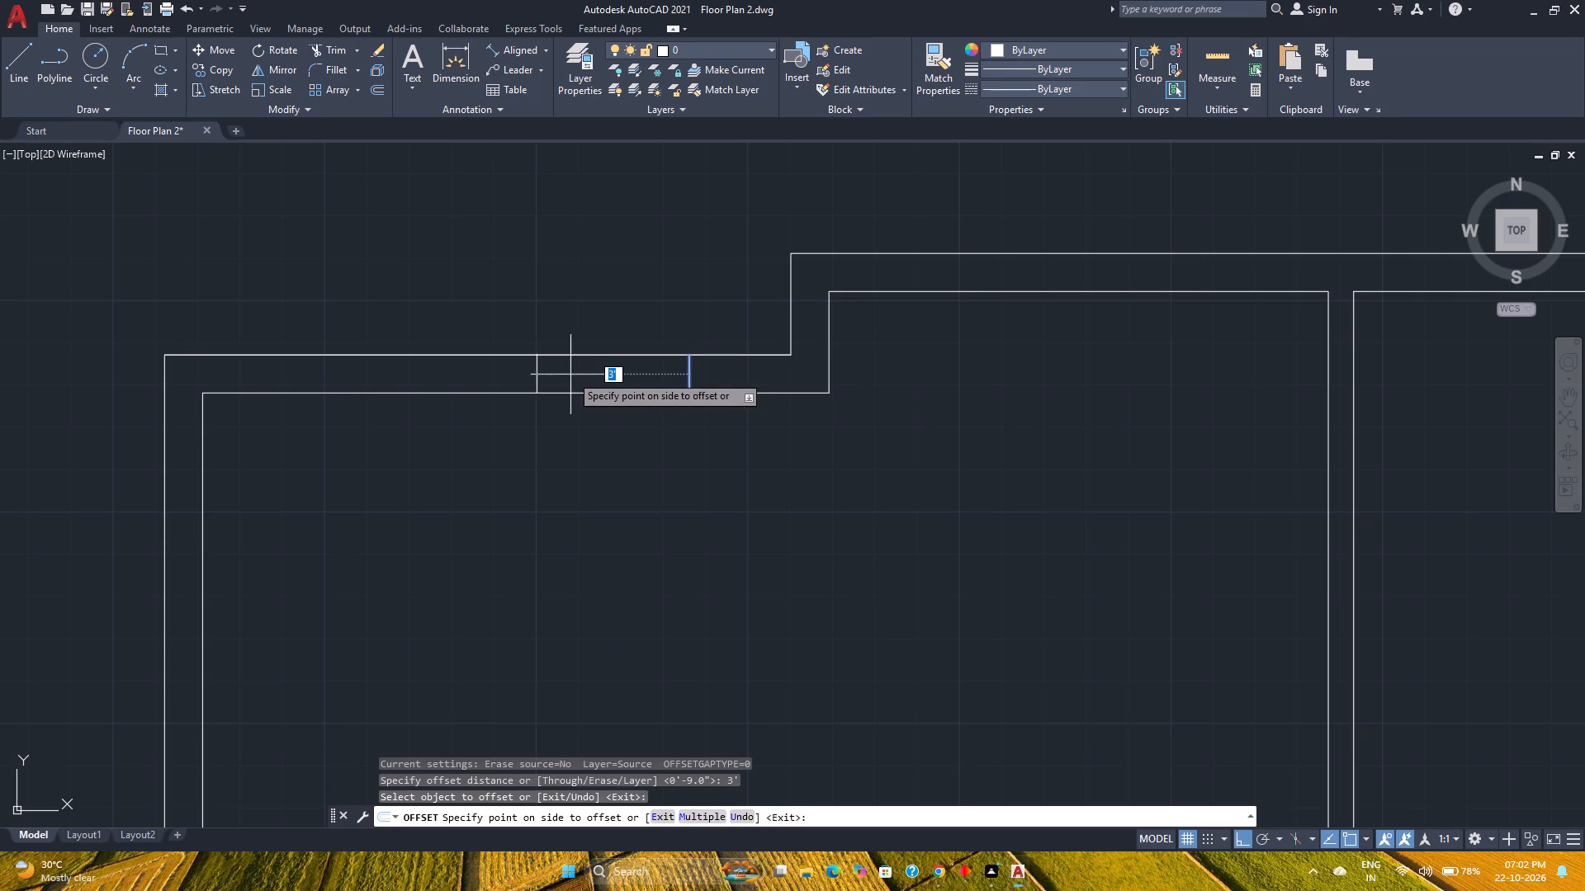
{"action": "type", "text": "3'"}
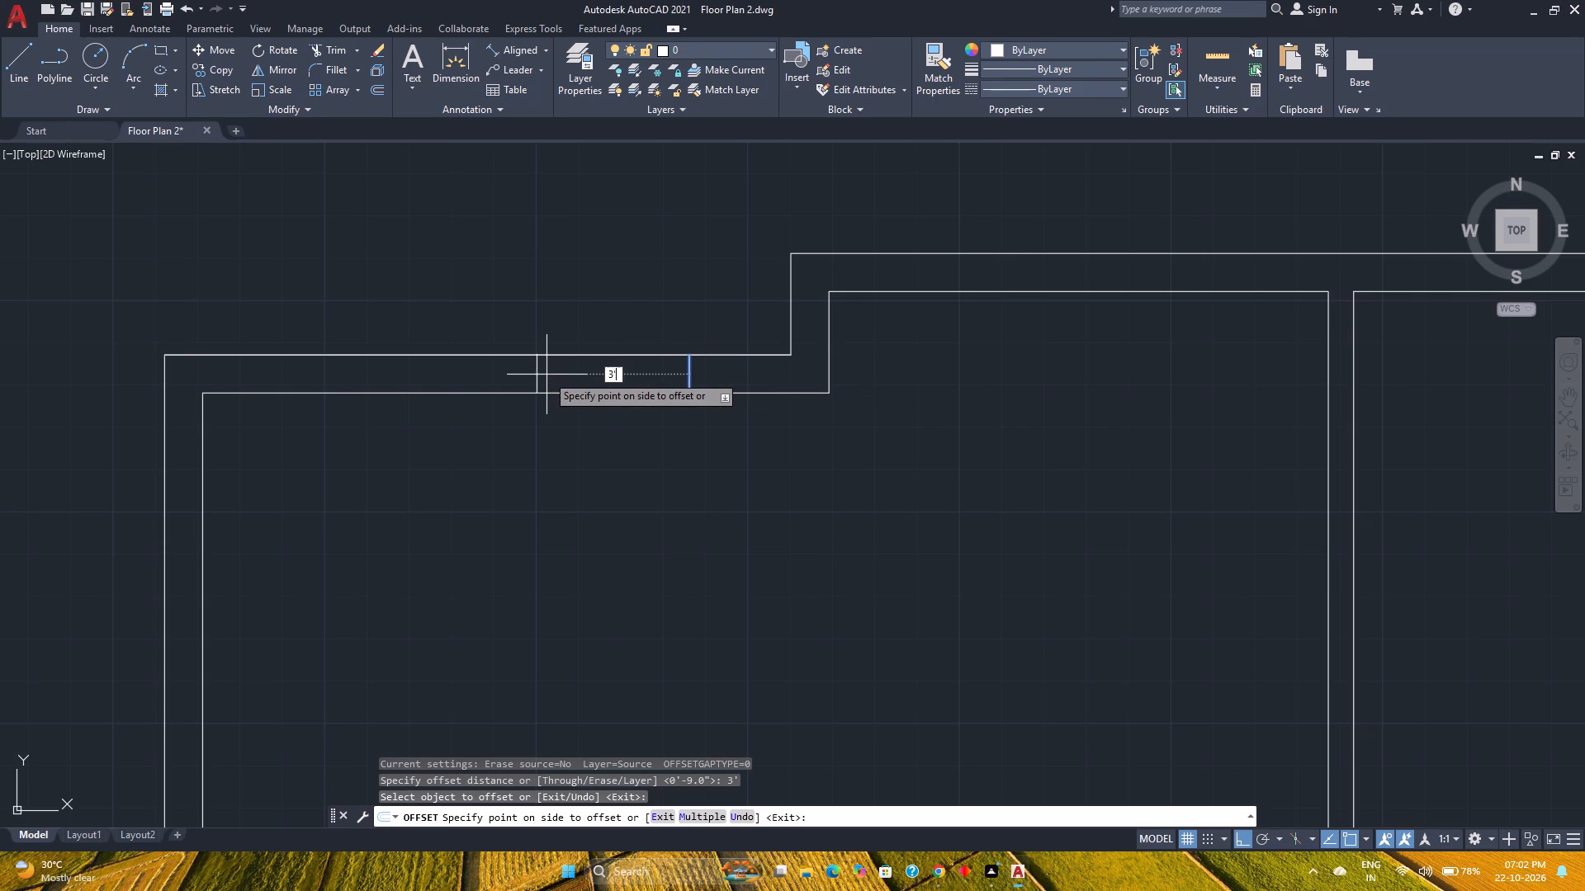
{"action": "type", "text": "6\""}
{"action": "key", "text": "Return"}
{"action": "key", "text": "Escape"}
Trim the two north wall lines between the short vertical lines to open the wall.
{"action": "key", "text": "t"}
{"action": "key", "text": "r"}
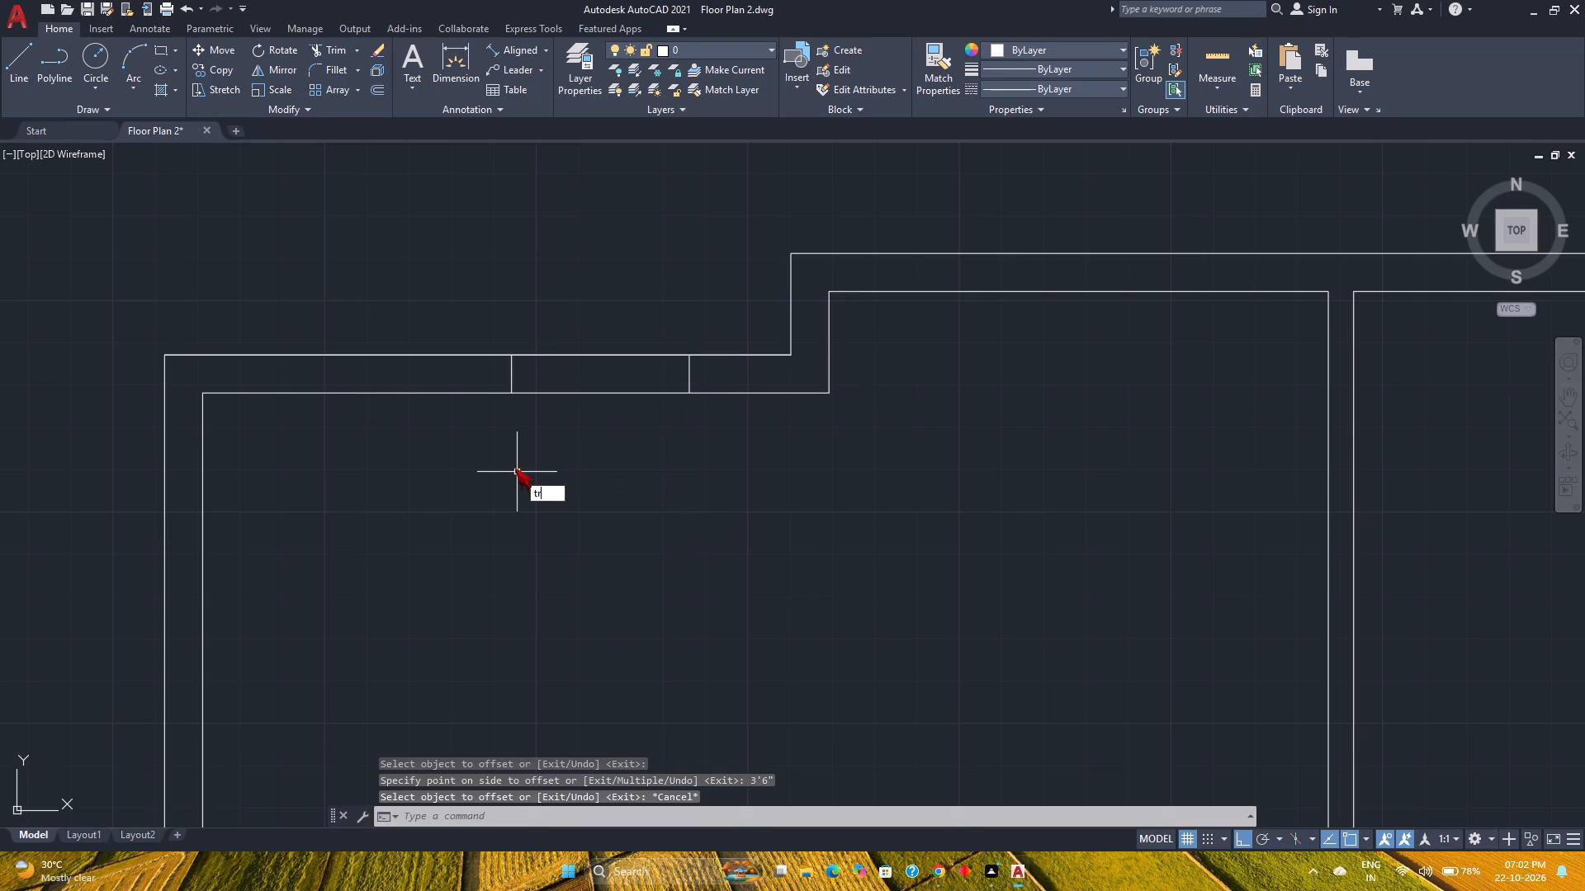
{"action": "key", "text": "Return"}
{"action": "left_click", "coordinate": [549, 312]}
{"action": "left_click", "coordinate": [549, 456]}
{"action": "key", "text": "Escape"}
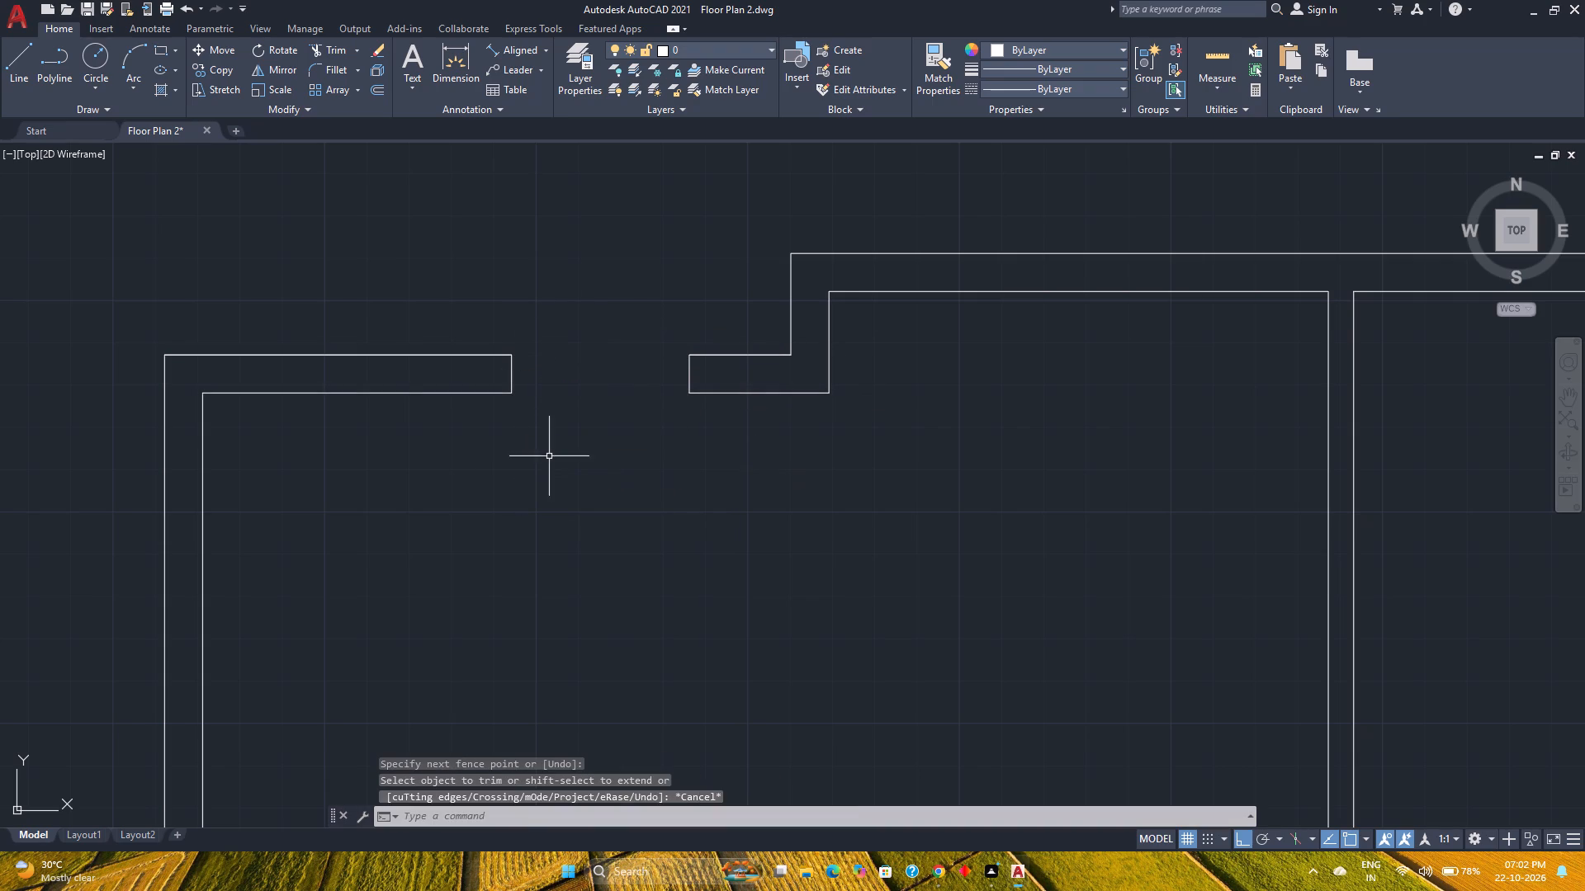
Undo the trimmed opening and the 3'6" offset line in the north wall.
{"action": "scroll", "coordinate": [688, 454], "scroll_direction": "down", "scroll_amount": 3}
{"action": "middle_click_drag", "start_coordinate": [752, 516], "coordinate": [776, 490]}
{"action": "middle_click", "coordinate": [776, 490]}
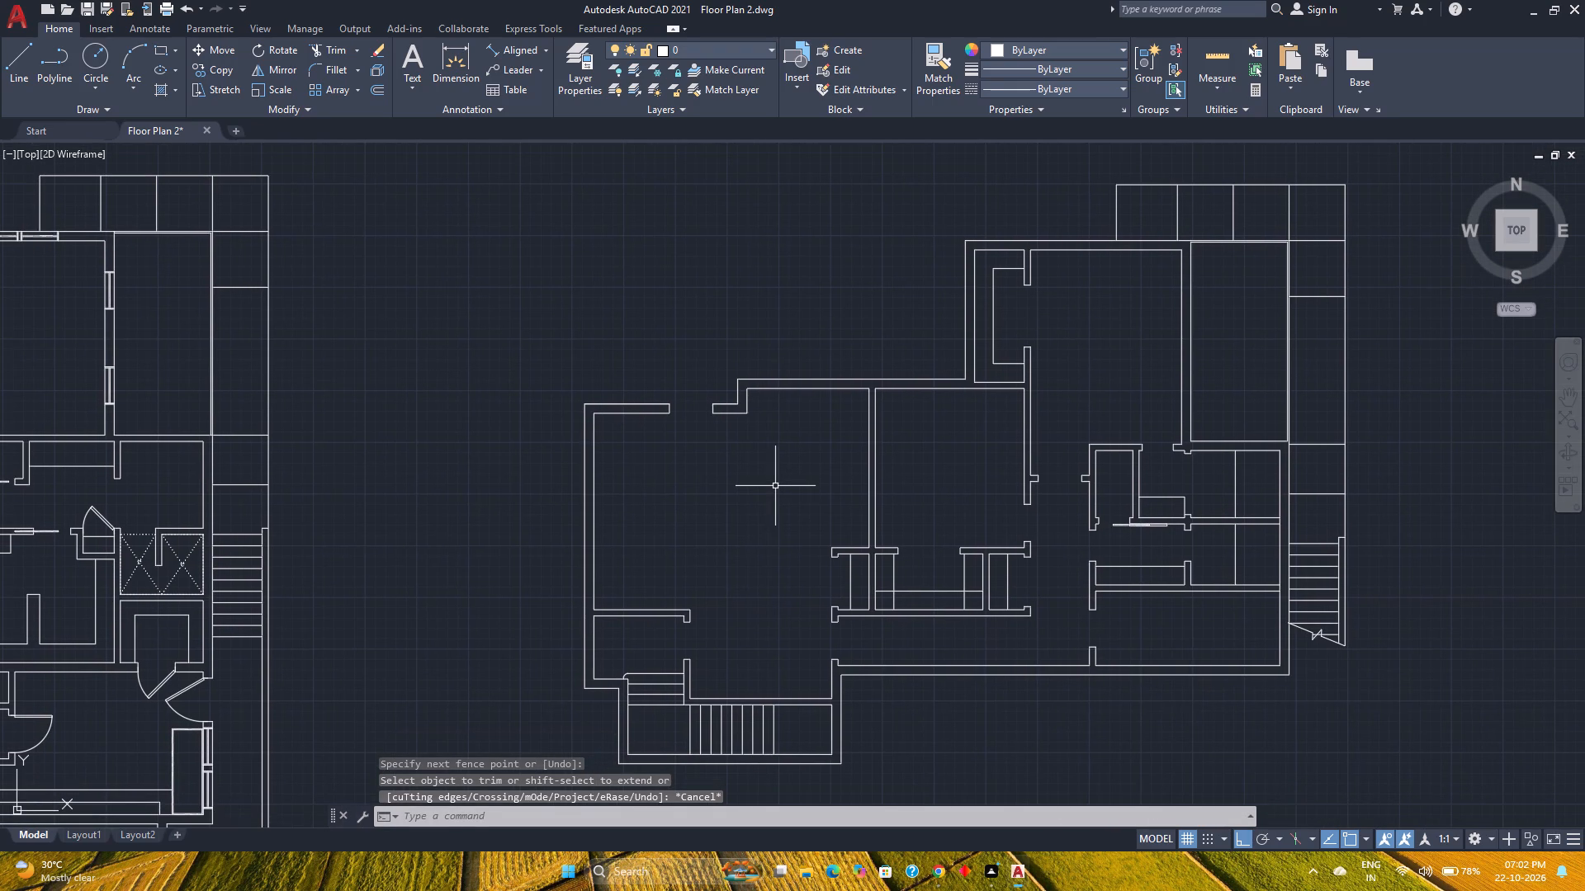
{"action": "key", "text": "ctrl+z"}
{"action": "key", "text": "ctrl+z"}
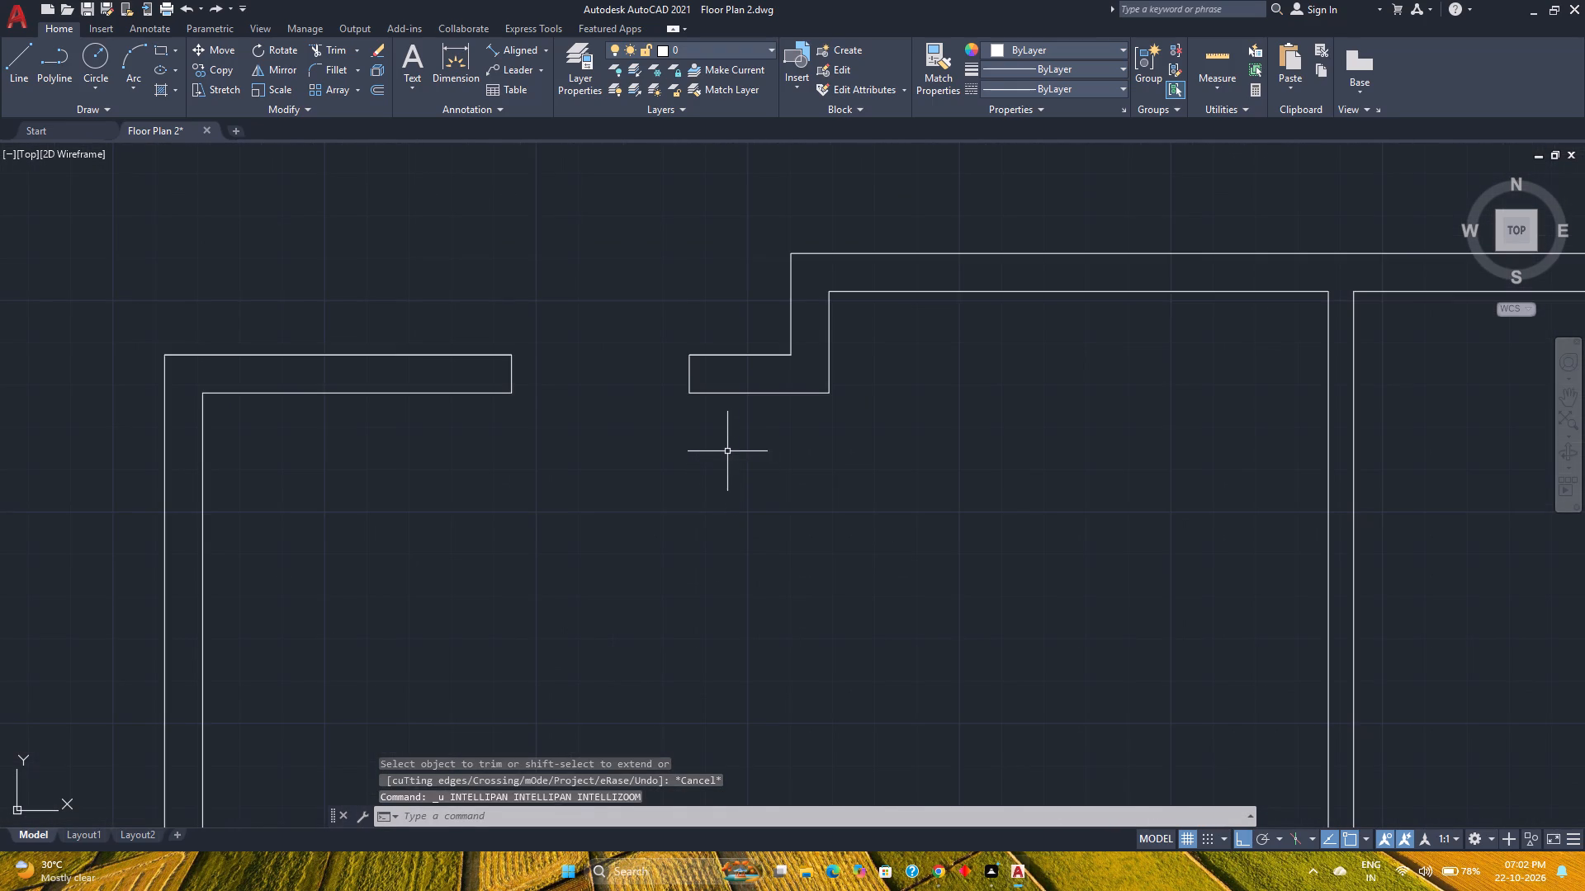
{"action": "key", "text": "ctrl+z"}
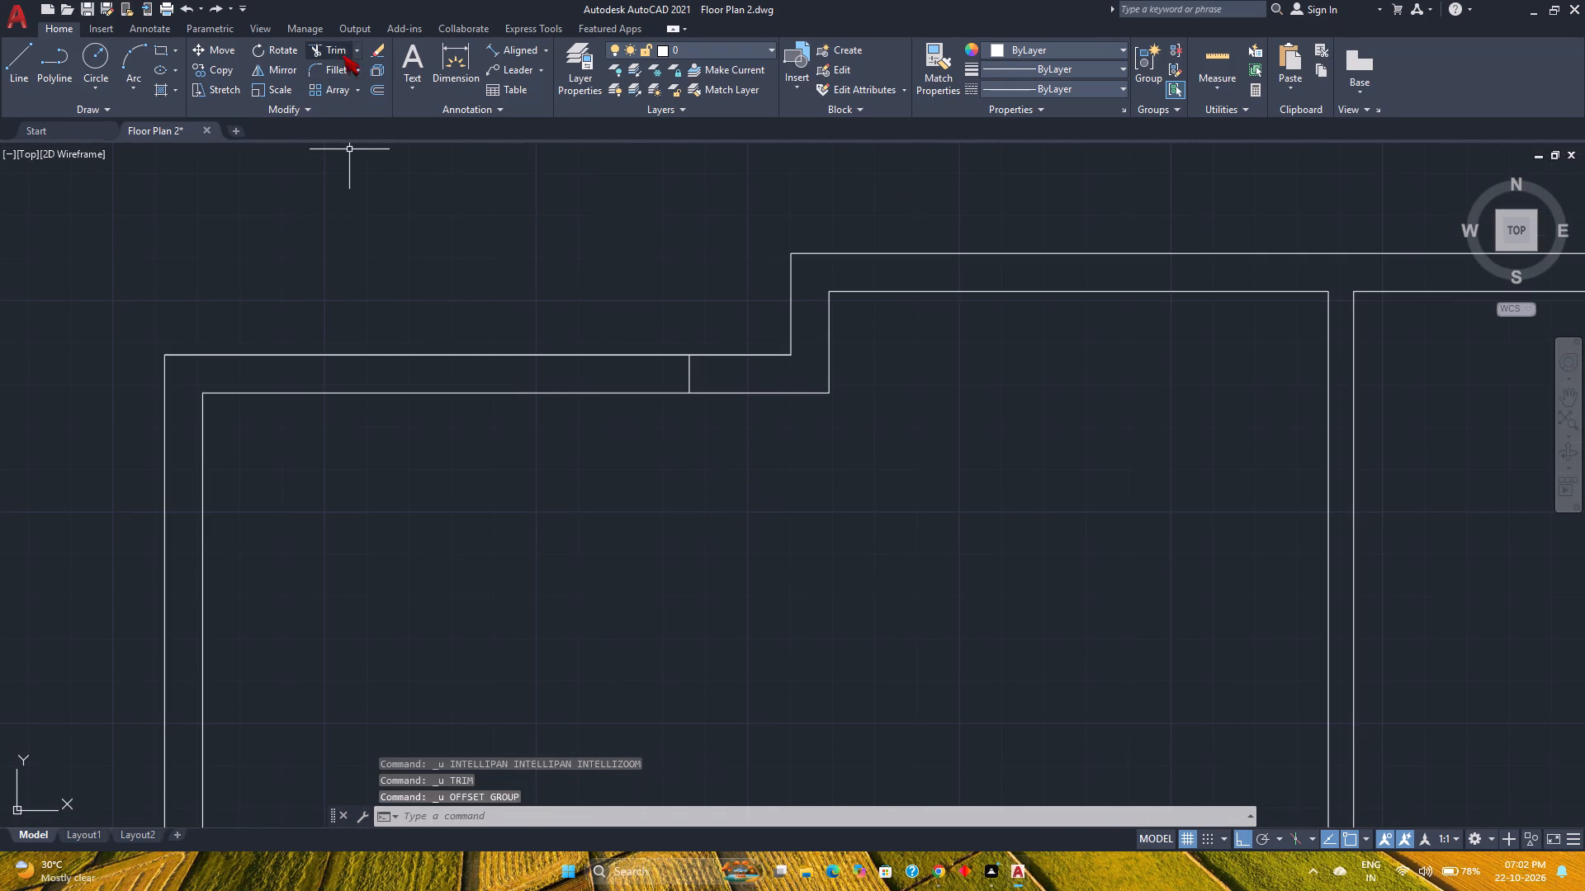
Offset the short vertical line in the north wall 3' to the west.
{"action": "left_click", "coordinate": [375, 94]}
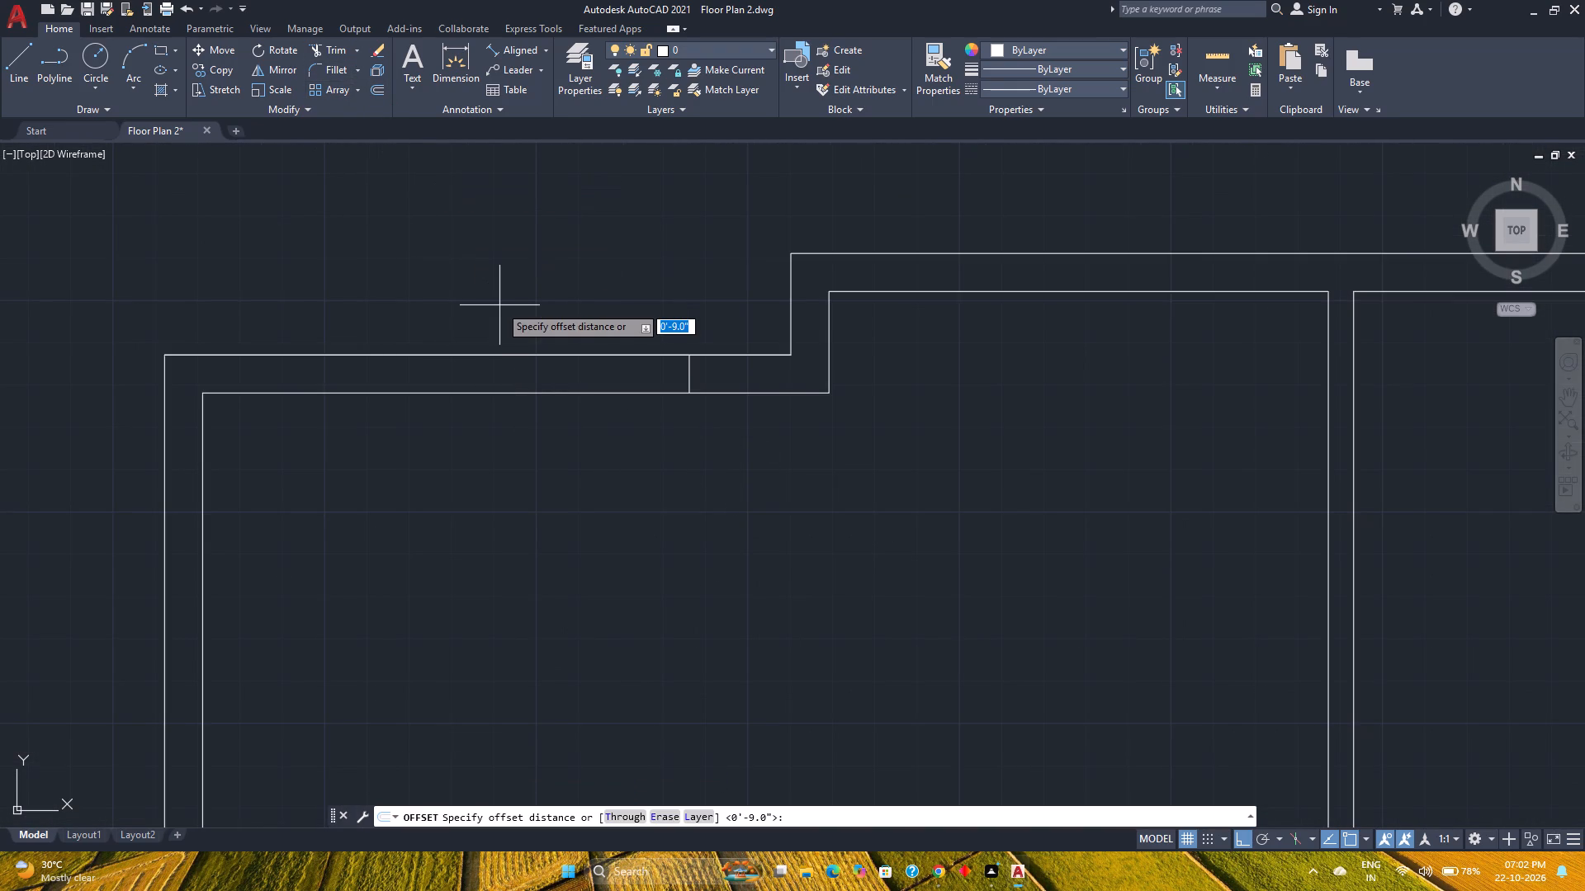
{"action": "key", "text": "3"}
{"action": "key", "text": "apostrophe"}
{"action": "key", "text": "Return"}
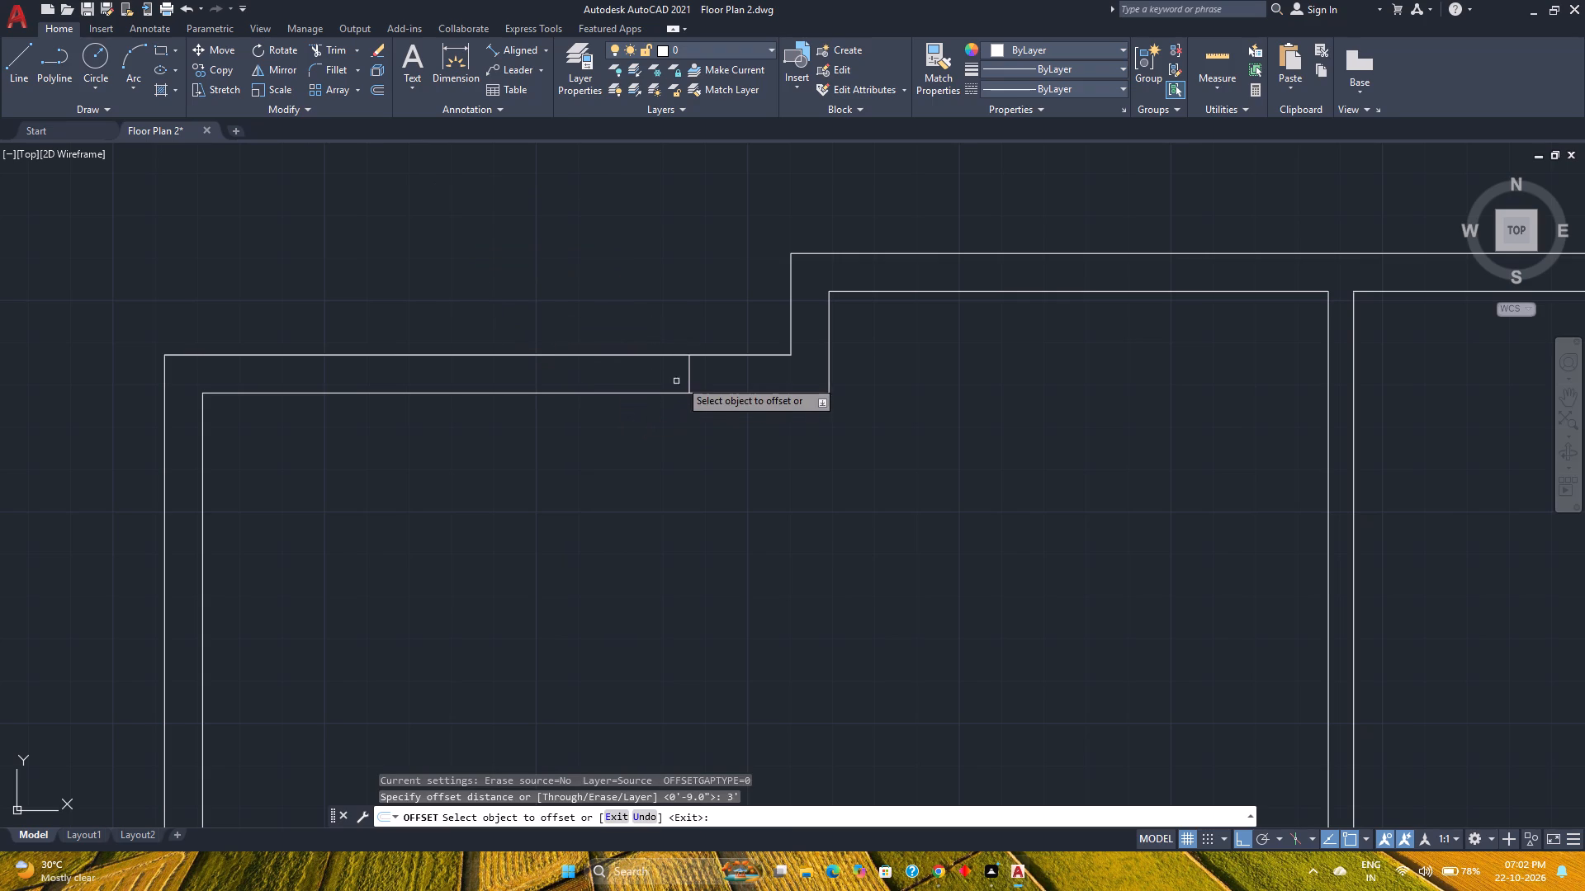
{"action": "left_click", "coordinate": [689, 370]}
{"action": "left_click", "coordinate": [598, 370]}
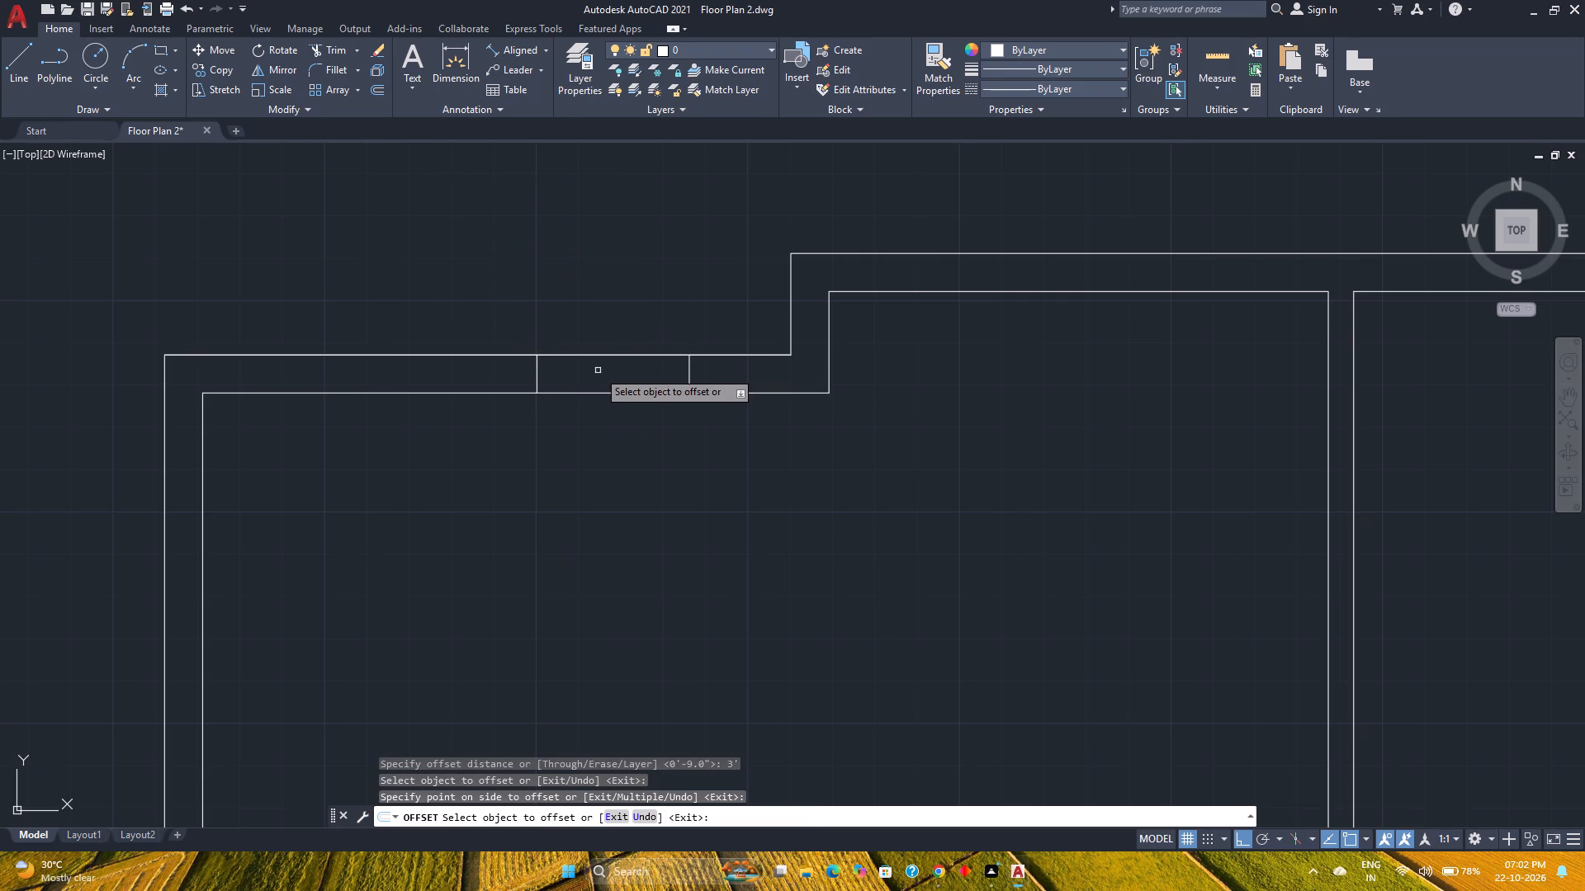
{"action": "key", "text": "Escape"}
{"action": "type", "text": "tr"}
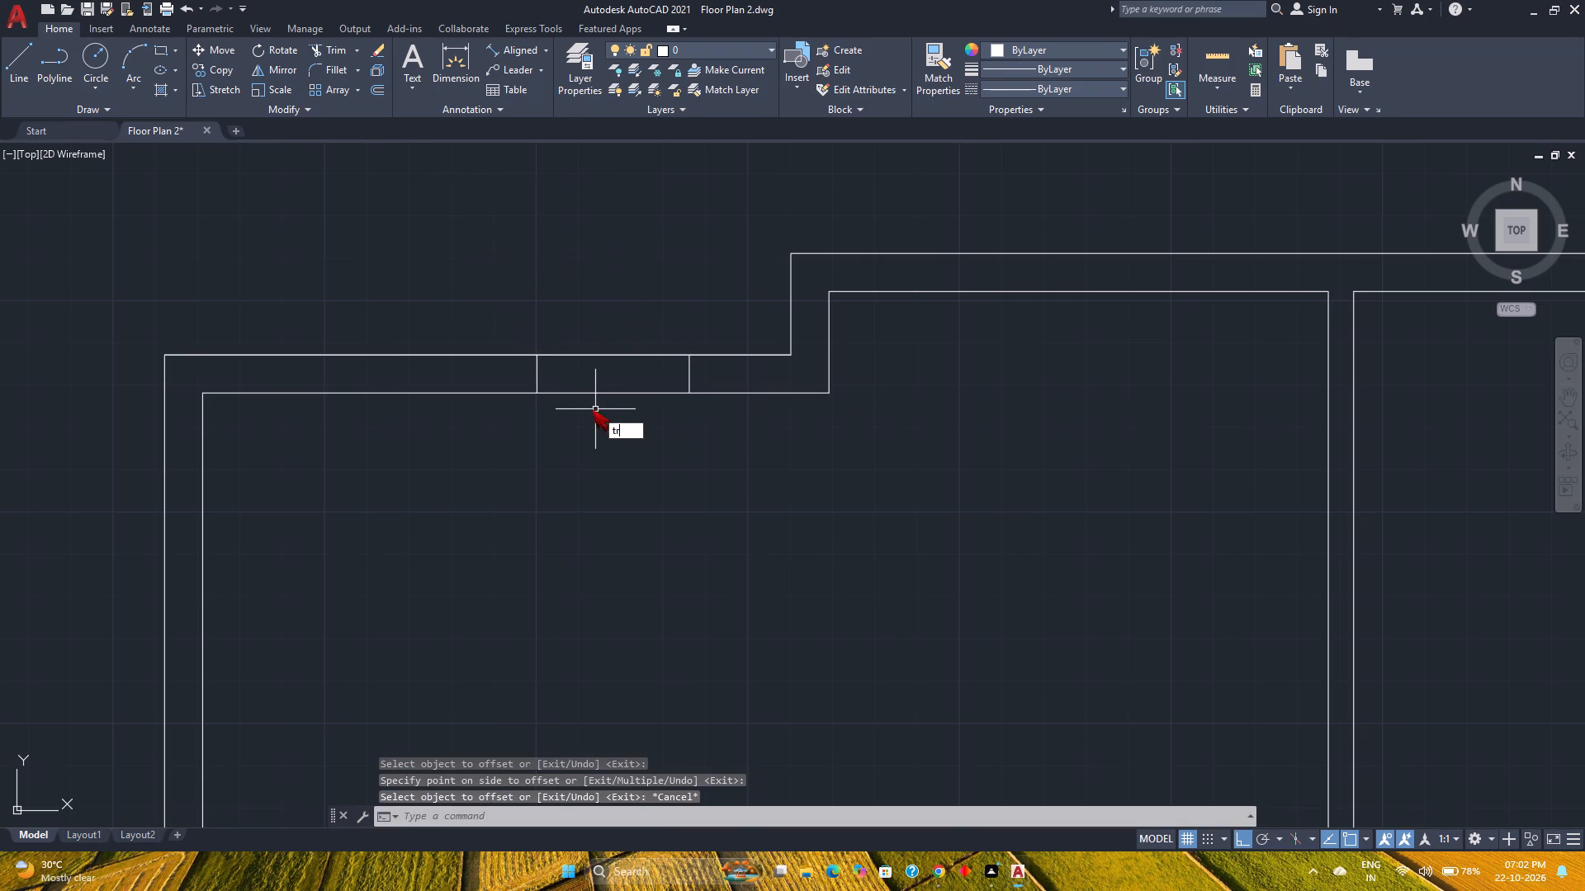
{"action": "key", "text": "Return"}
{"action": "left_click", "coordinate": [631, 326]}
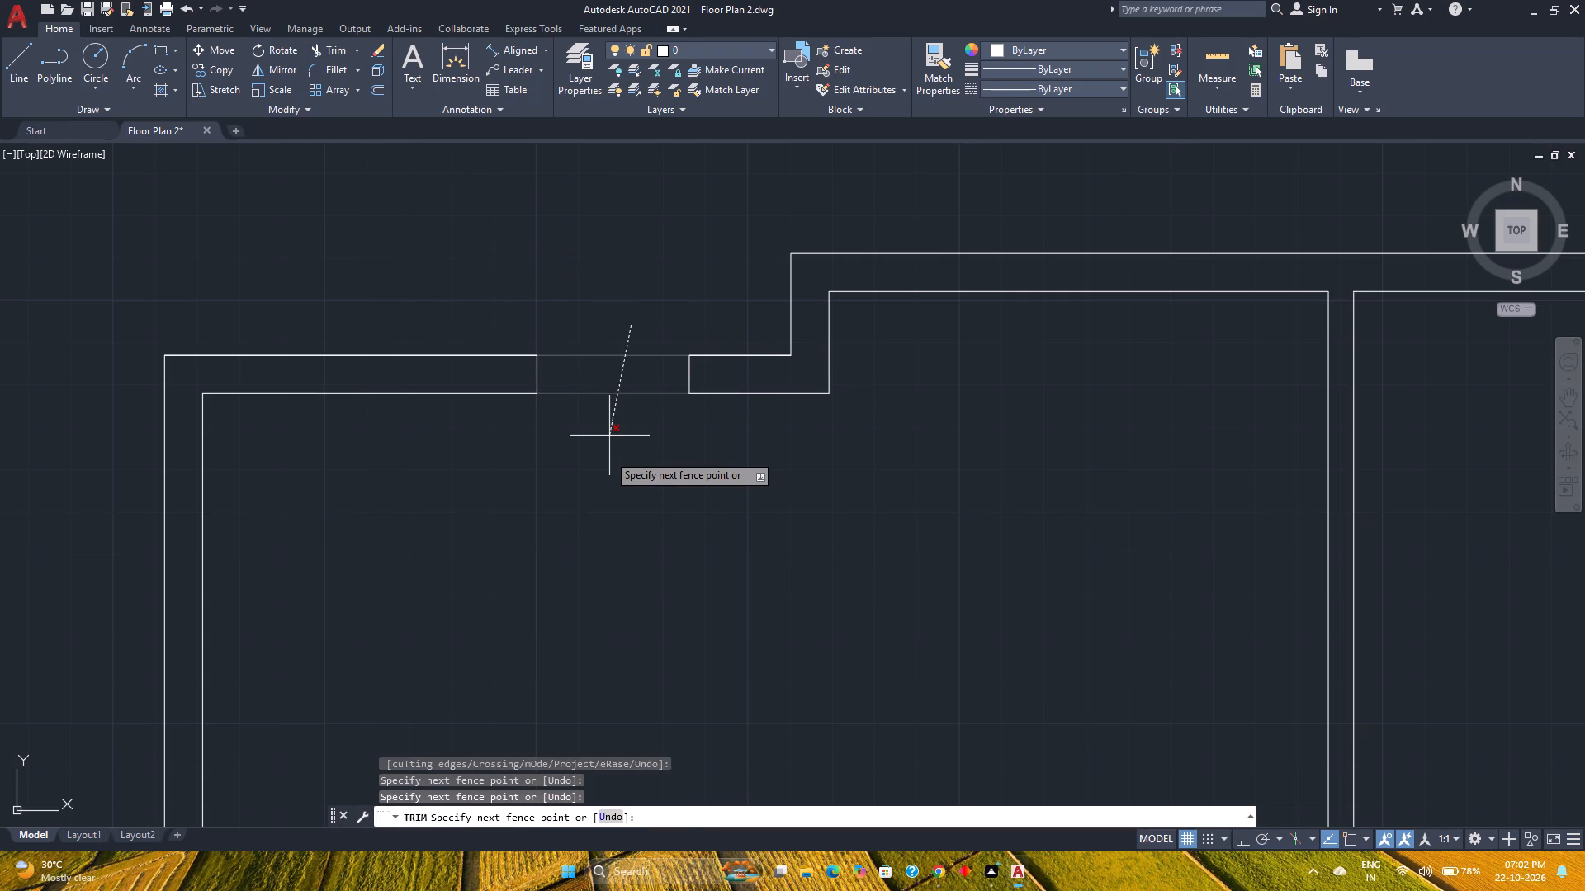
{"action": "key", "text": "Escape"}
Move both short vertical lines in the north wall 6" to the east.
{"action": "left_click", "coordinate": [696, 382]}
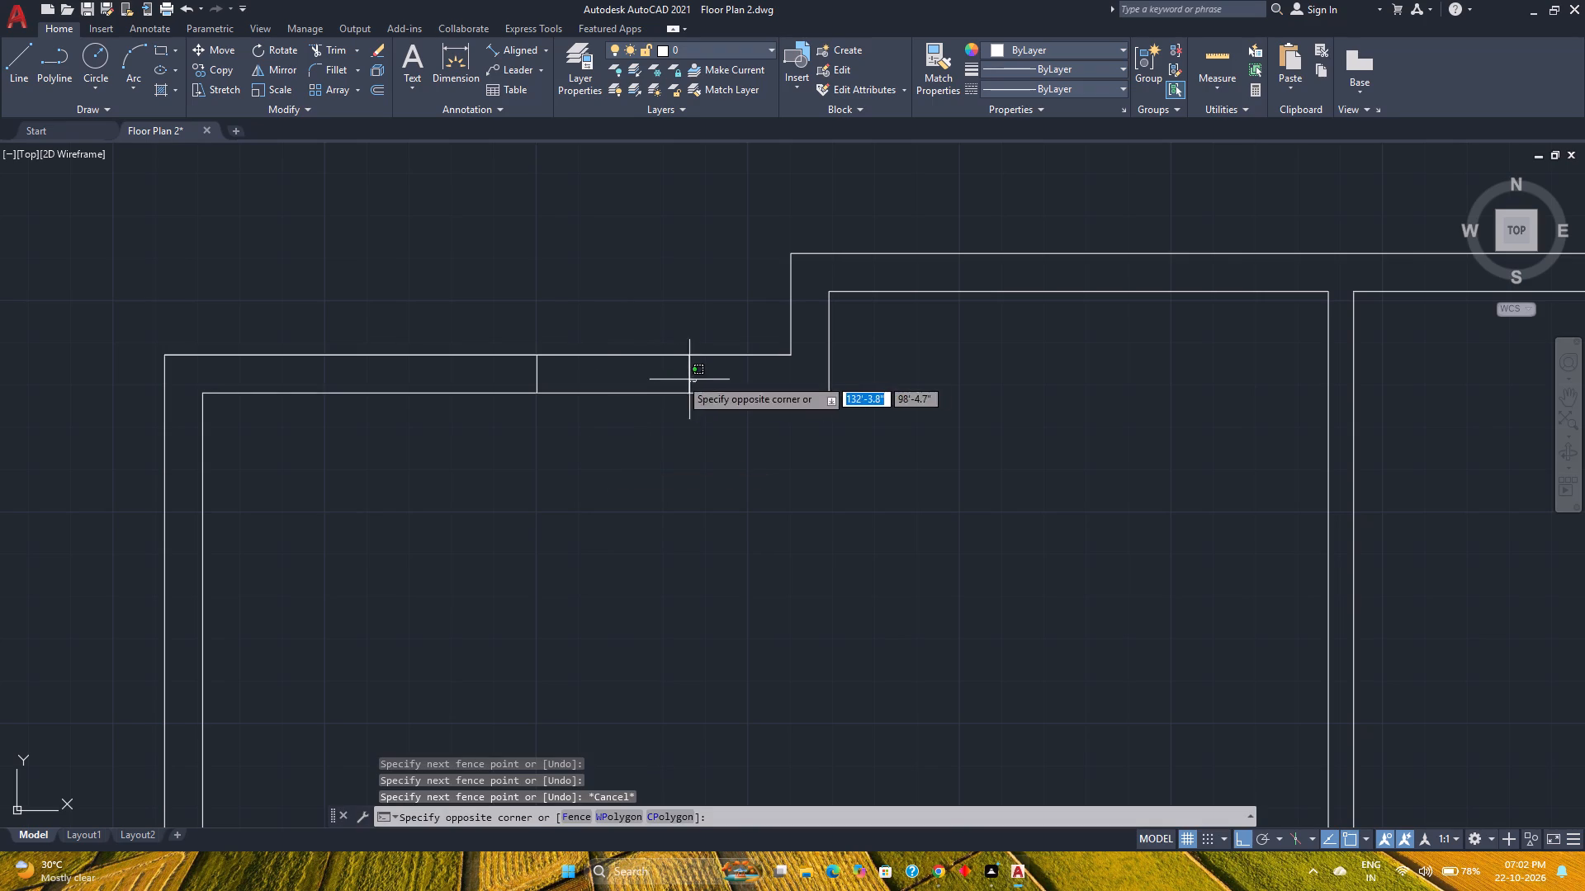
{"action": "left_click", "coordinate": [509, 369]}
{"action": "key", "text": "m"}
{"action": "key", "text": "Return"}
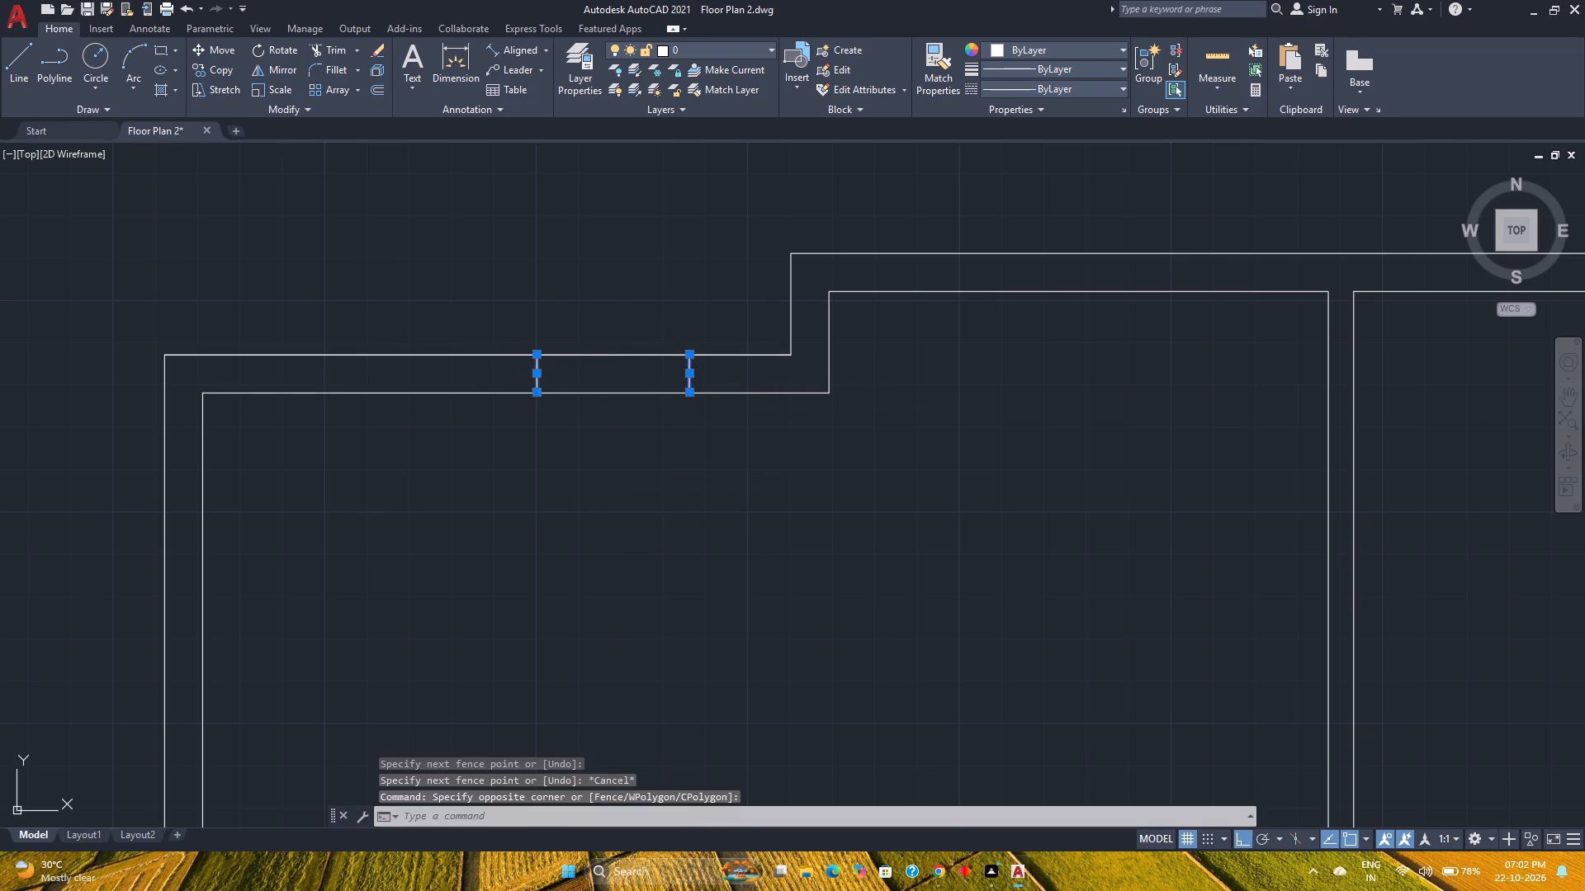
{"action": "left_click", "coordinate": [688, 356]}
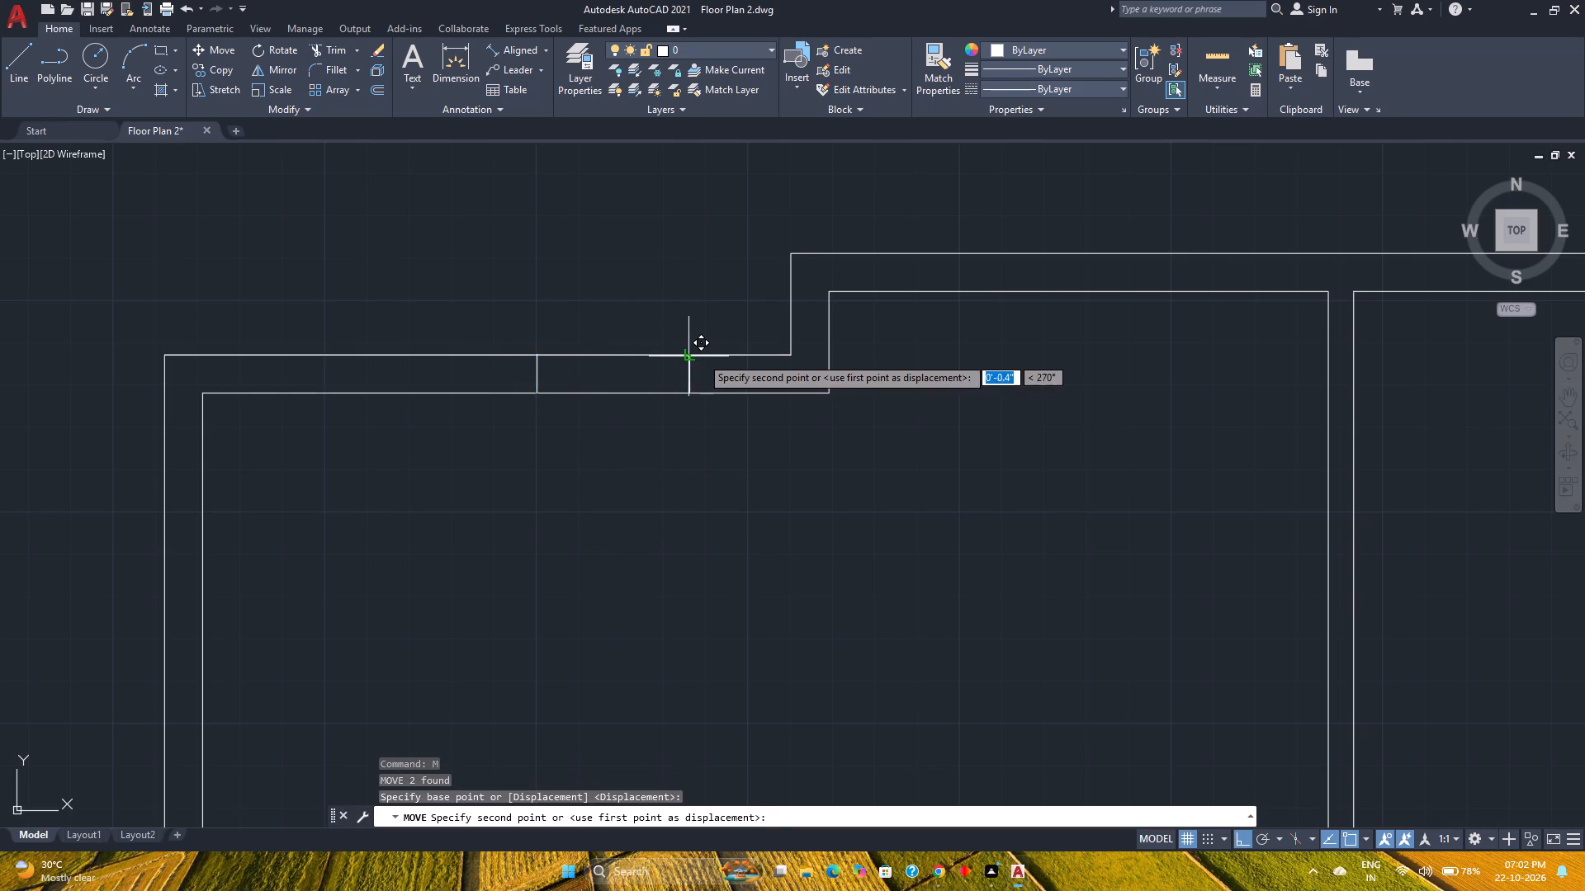
{"action": "key", "text": "6"}
{"action": "key", "text": "Return"}
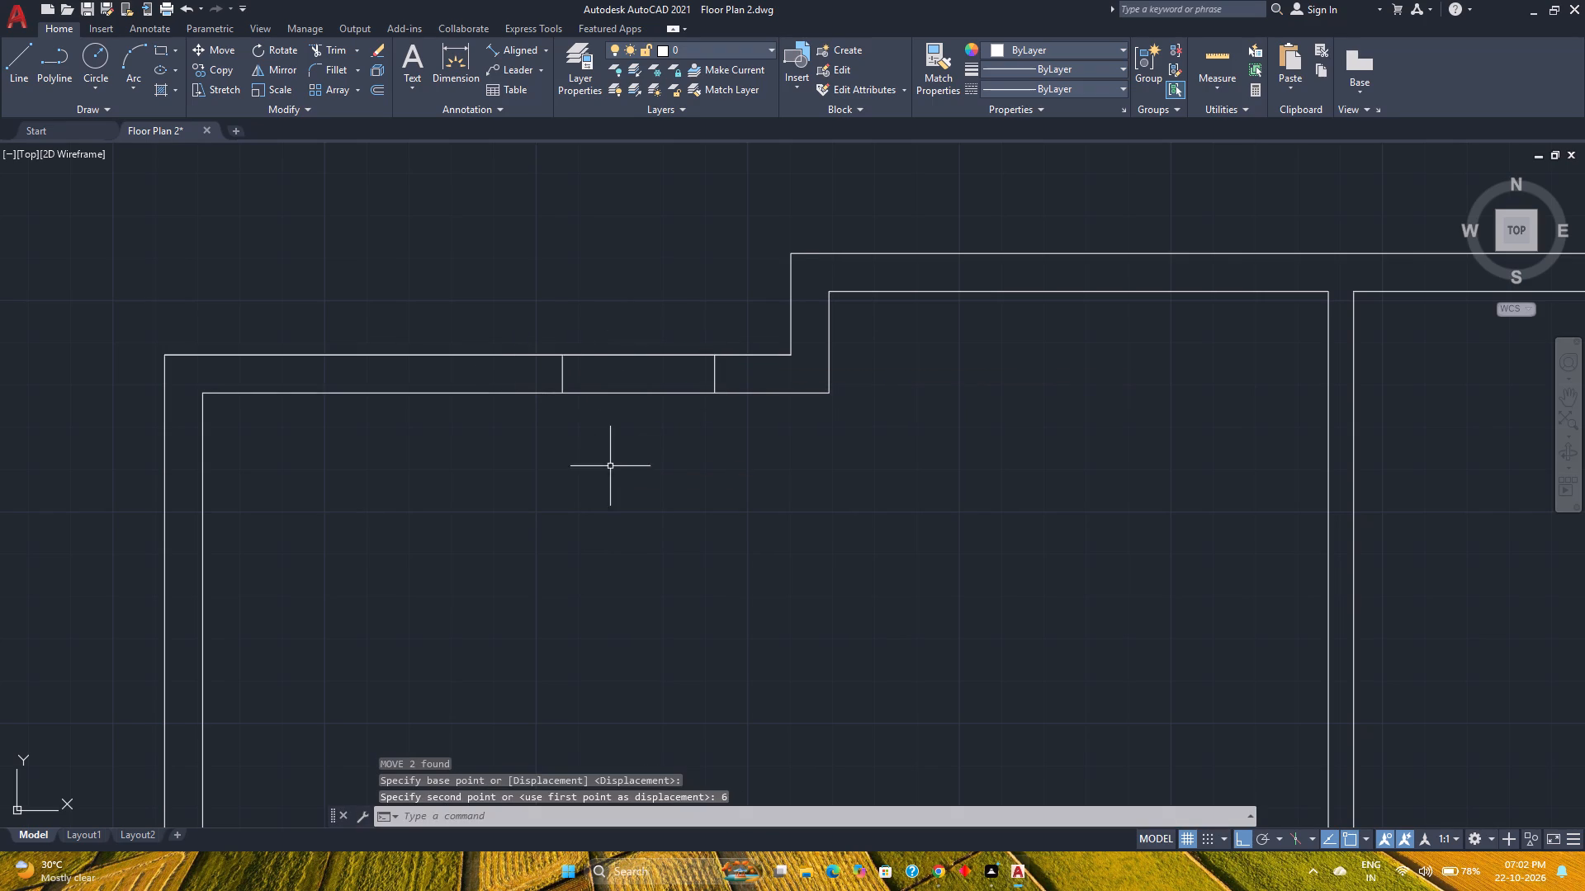
Trim the inner and outer north wall lines between the two short vertical lines to create an opening.
{"action": "key", "text": "t"}
{"action": "key", "text": "r"}
{"action": "key", "text": "Return"}
{"action": "left_click", "coordinate": [642, 319]}
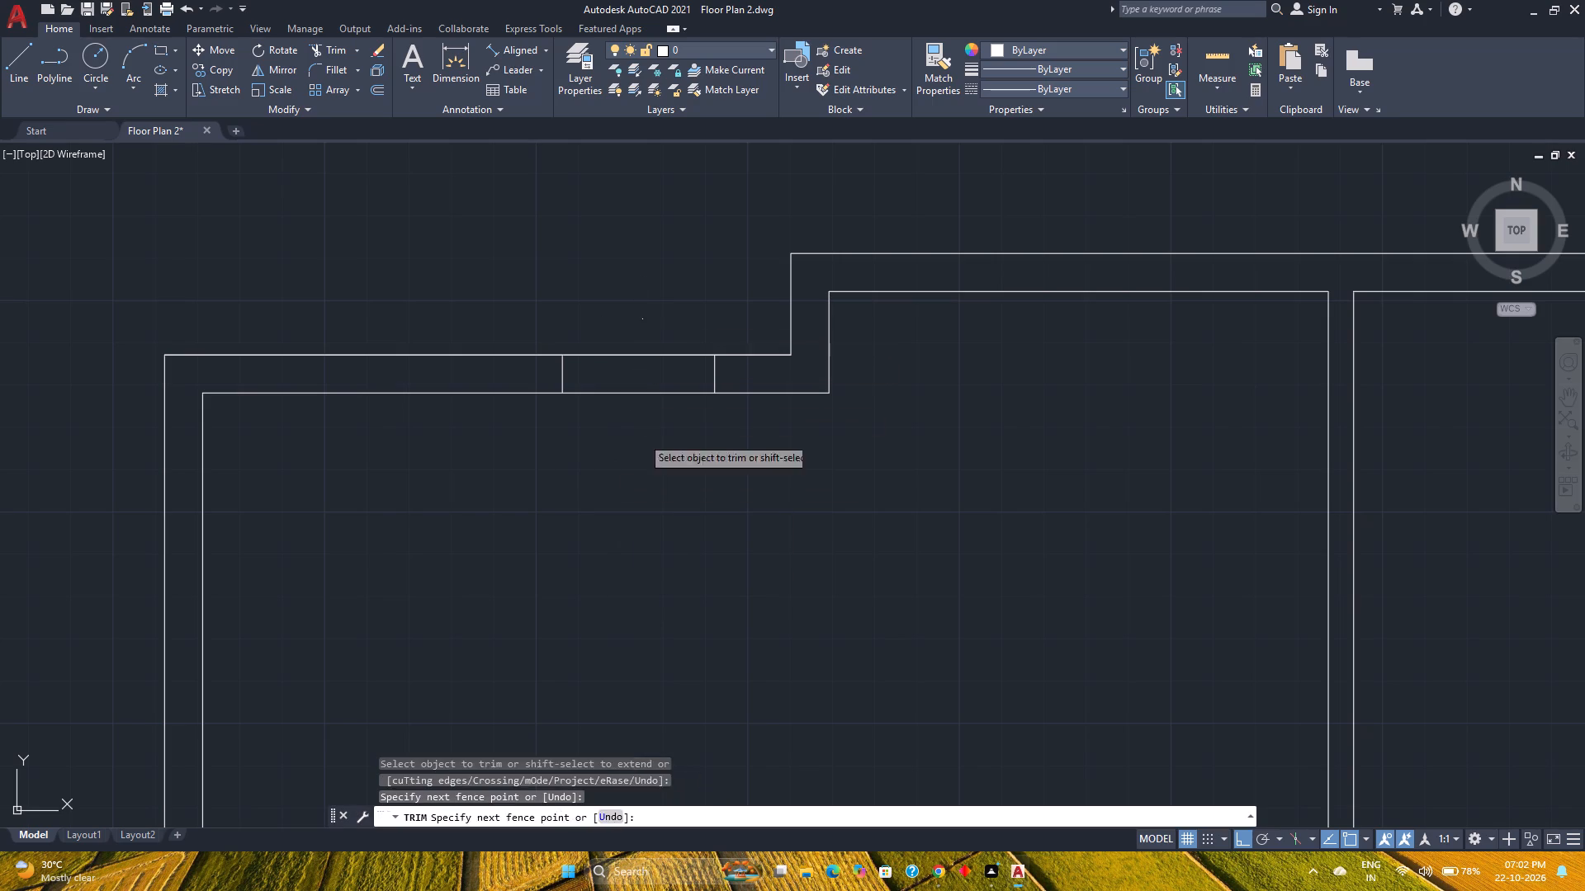
{"action": "left_click", "coordinate": [636, 479]}
{"action": "key", "text": "Escape"}
Save the Floor Plan 2.dwg drawing with the new north wall opening.
{"action": "scroll", "coordinate": [635, 479], "scroll_direction": "down", "scroll_amount": 5}
{"action": "key", "text": "ctrl+s"}
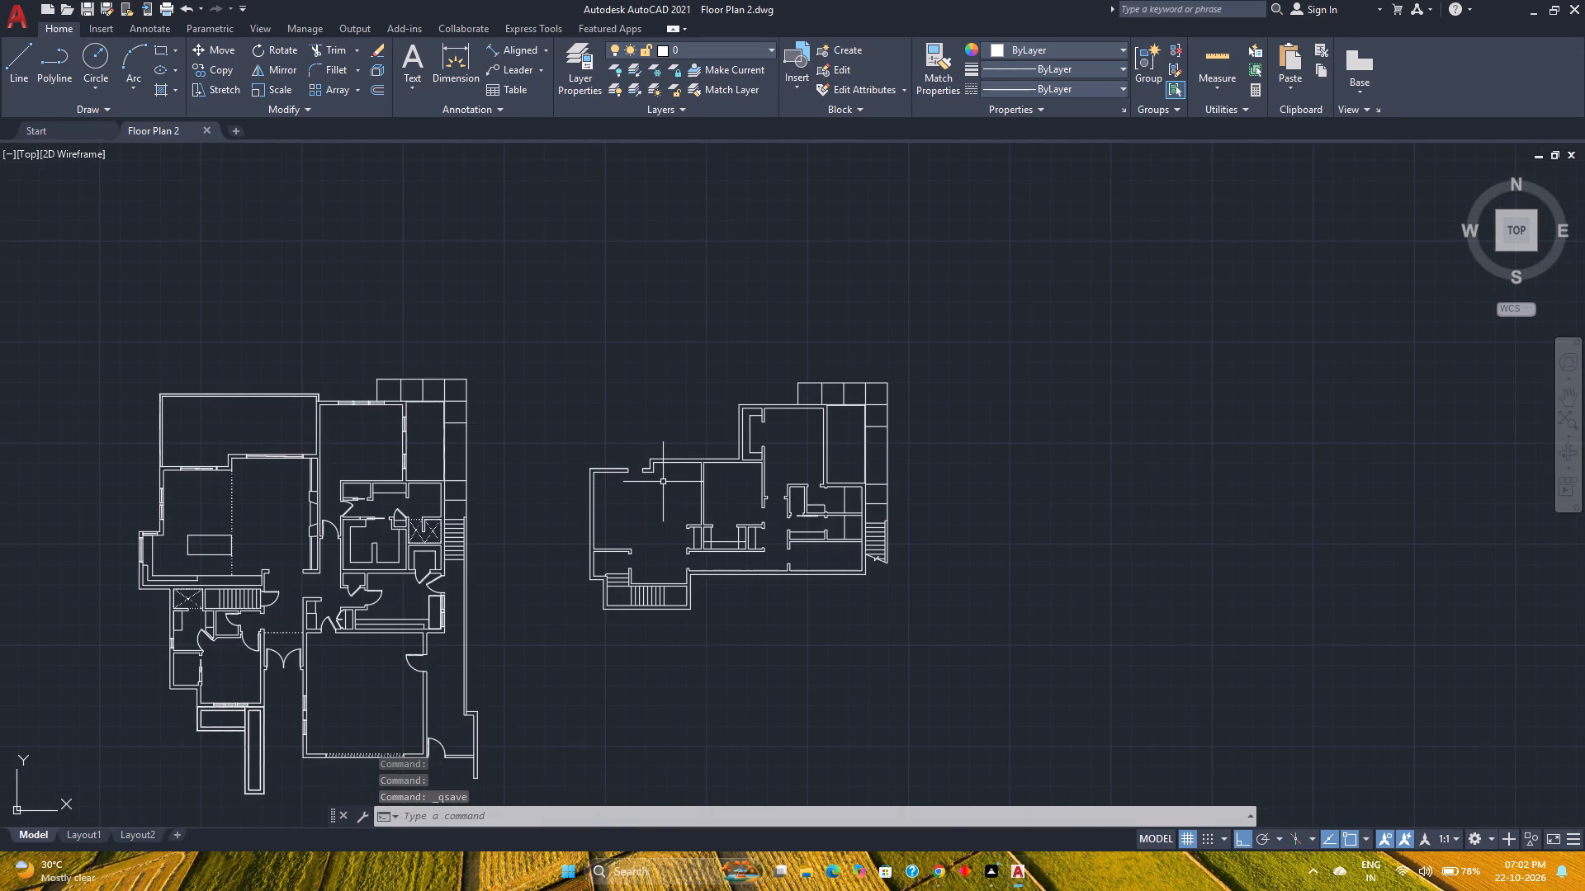
Quick-measure the room and wall jog just east of the north wall opening.
{"action": "scroll", "coordinate": [663, 475], "scroll_direction": "up", "scroll_amount": 3}
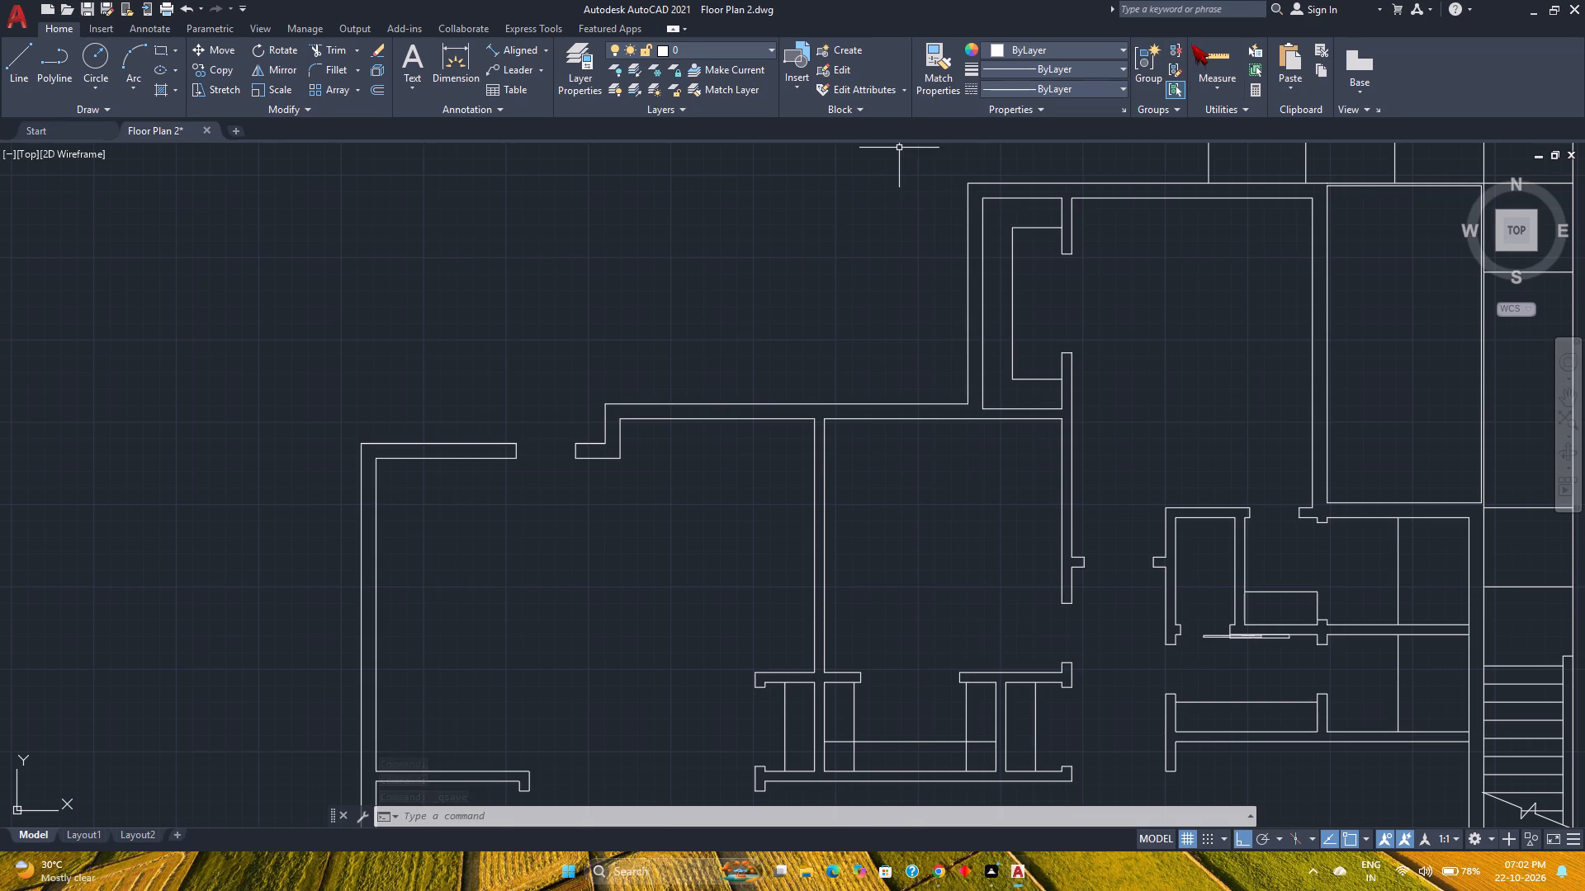
{"action": "left_click", "coordinate": [1206, 48]}
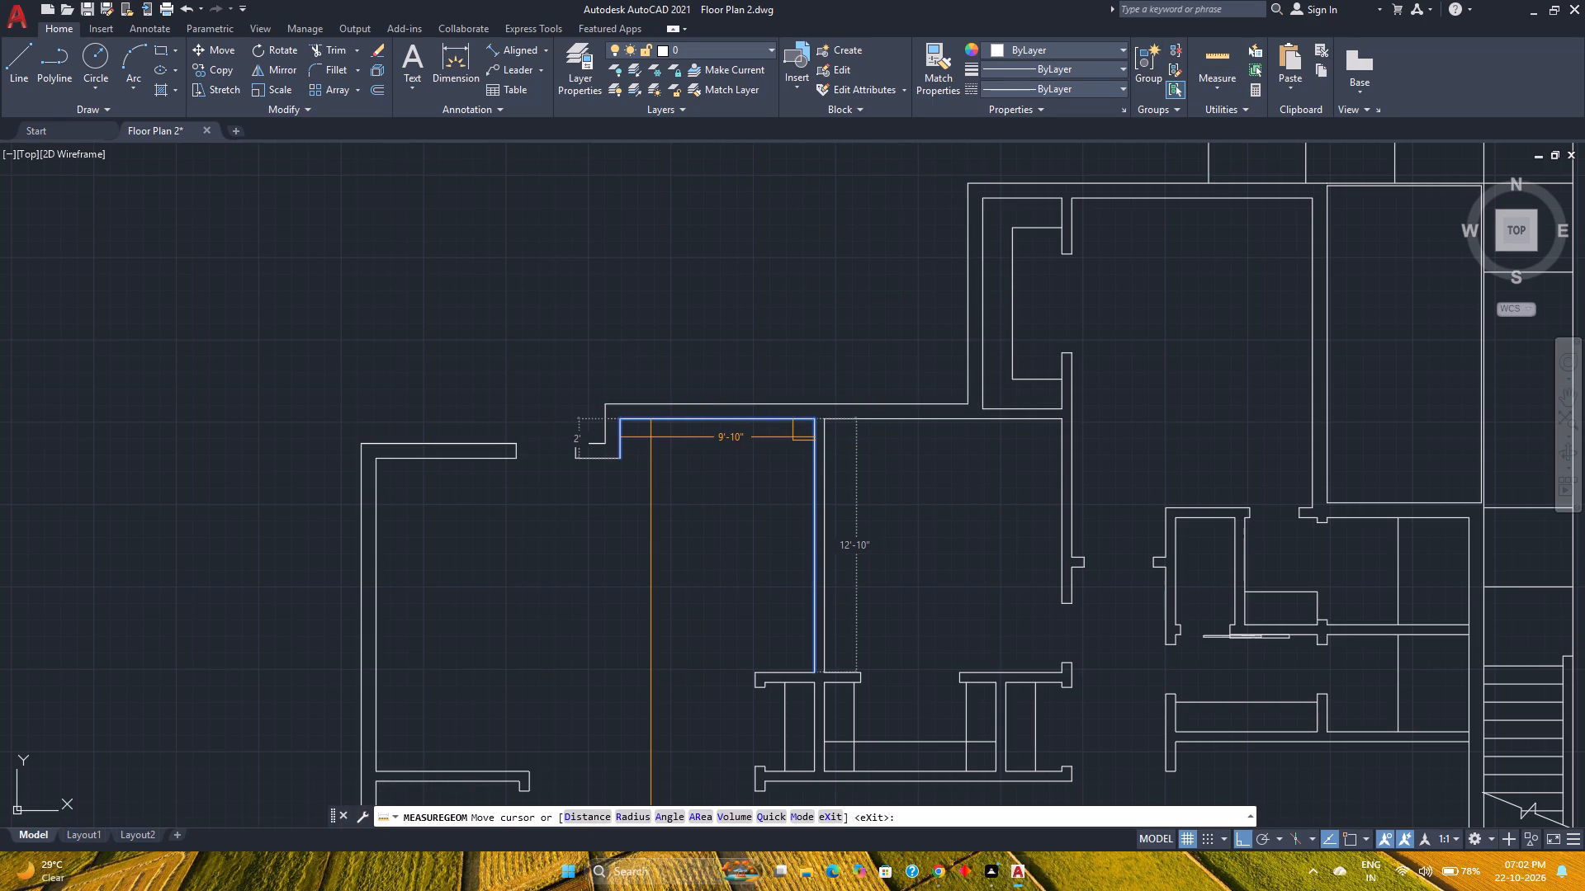
{"action": "key", "text": "Escape"}
Save the Floor Plan 2.dwg drawing again after measuring.
{"action": "scroll", "coordinate": [673, 464], "scroll_direction": "down", "scroll_amount": 2}
{"action": "middle_click_drag", "start_coordinate": [681, 483], "coordinate": [714, 445]}
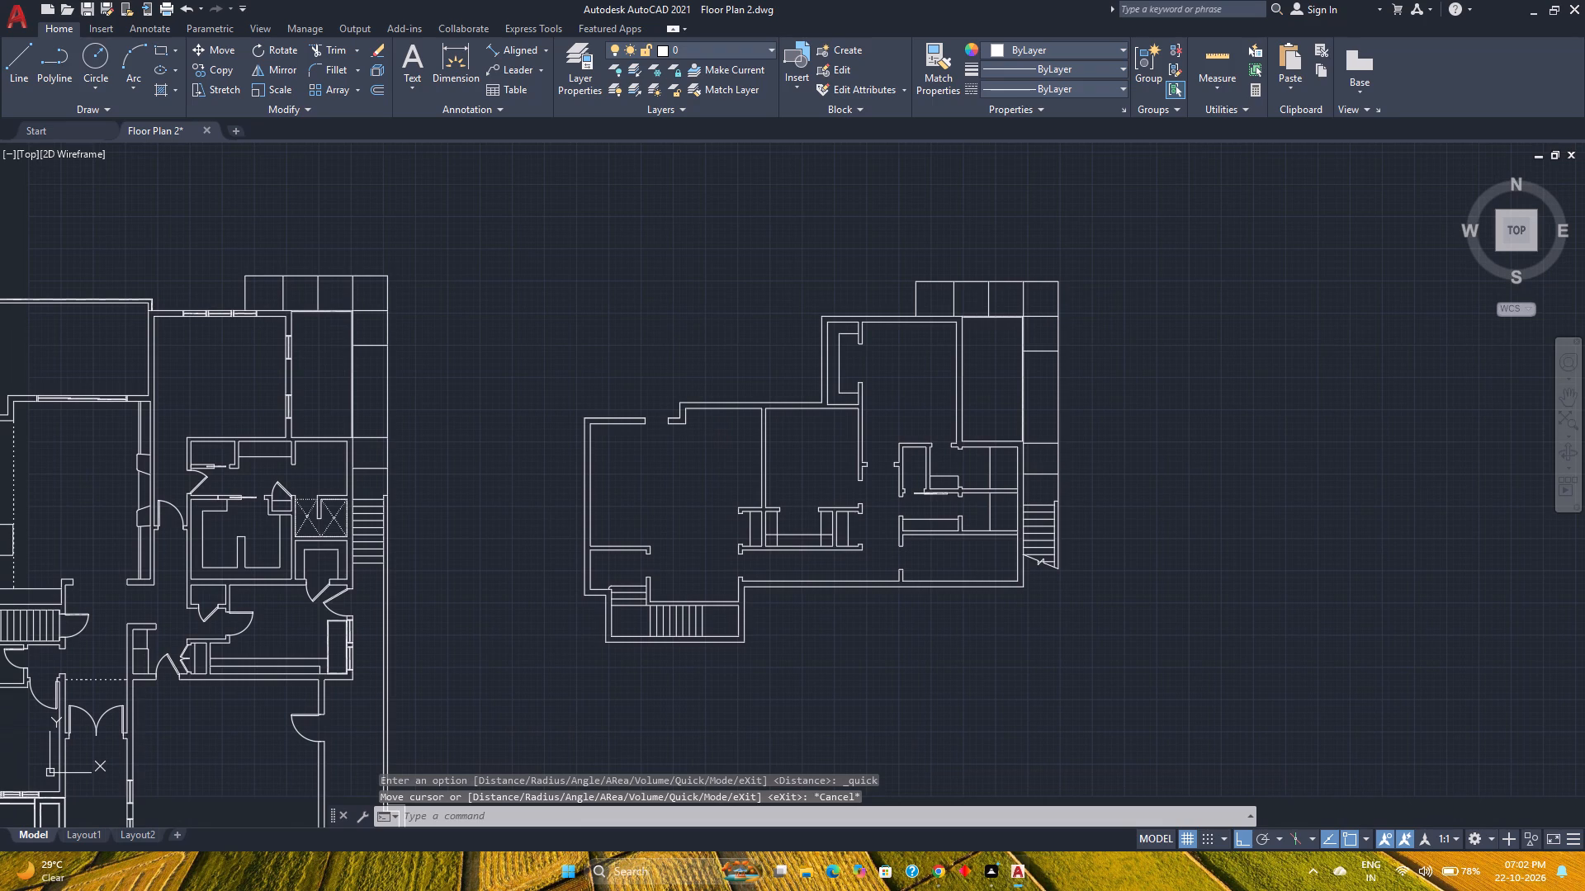
{"action": "key", "text": "ctrl+s"}
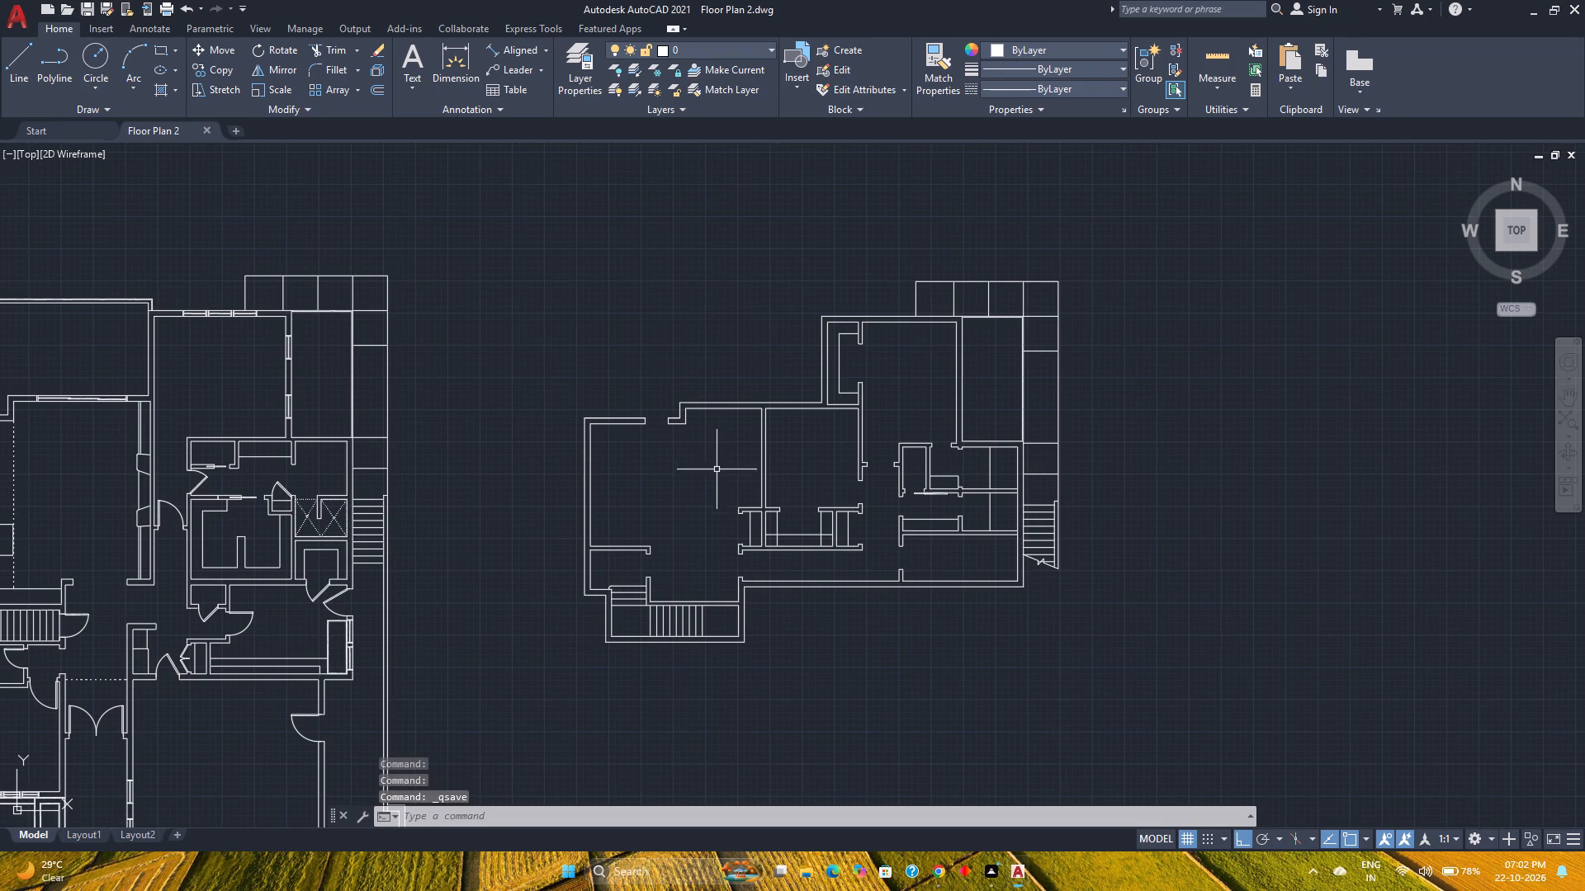
Group all objects of the modified floor plan copy east of the original into one unnamed group.
{"action": "scroll", "coordinate": [717, 473], "scroll_direction": "up", "scroll_amount": 2}
{"action": "middle_click_drag", "start_coordinate": [717, 473], "coordinate": [651, 581]}
{"action": "middle_click", "coordinate": [651, 581]}
{"action": "scroll", "coordinate": [661, 547], "scroll_direction": "down", "scroll_amount": 2}
{"action": "middle_click_drag", "start_coordinate": [756, 550], "coordinate": [788, 521]}
{"action": "scroll", "coordinate": [788, 521], "scroll_direction": "down", "scroll_amount": 2}
{"action": "middle_click_drag", "start_coordinate": [788, 521], "coordinate": [906, 525]}
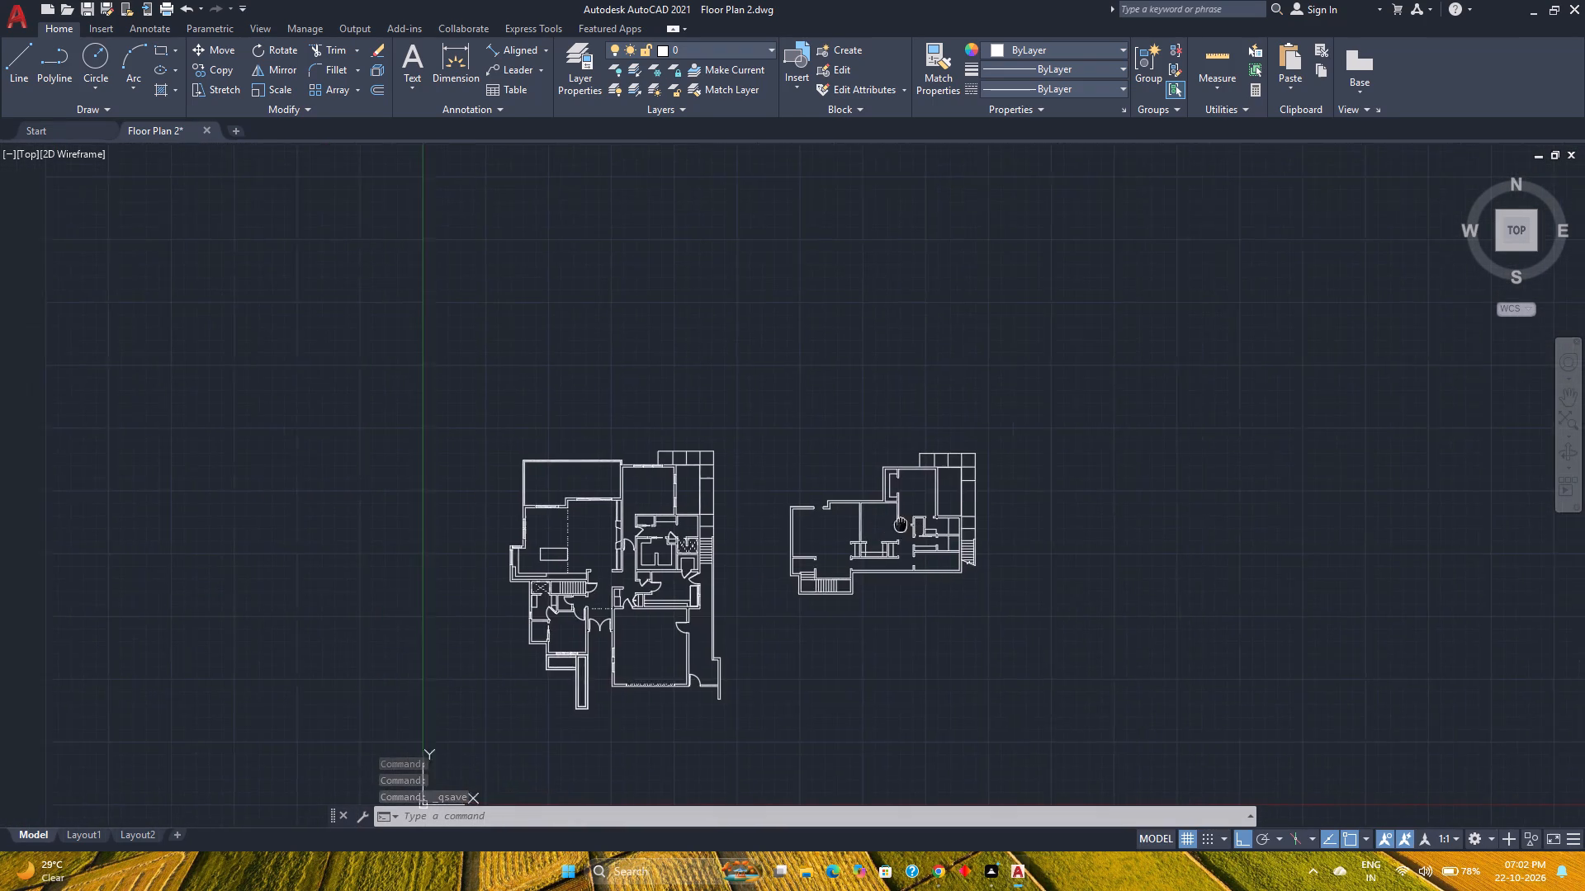
{"action": "middle_click", "coordinate": [906, 525]}
{"action": "middle_click_drag", "start_coordinate": [906, 525], "coordinate": [906, 525]}
{"action": "middle_click", "coordinate": [906, 525]}
{"action": "scroll", "coordinate": [988, 548], "scroll_direction": "down", "scroll_amount": 2}
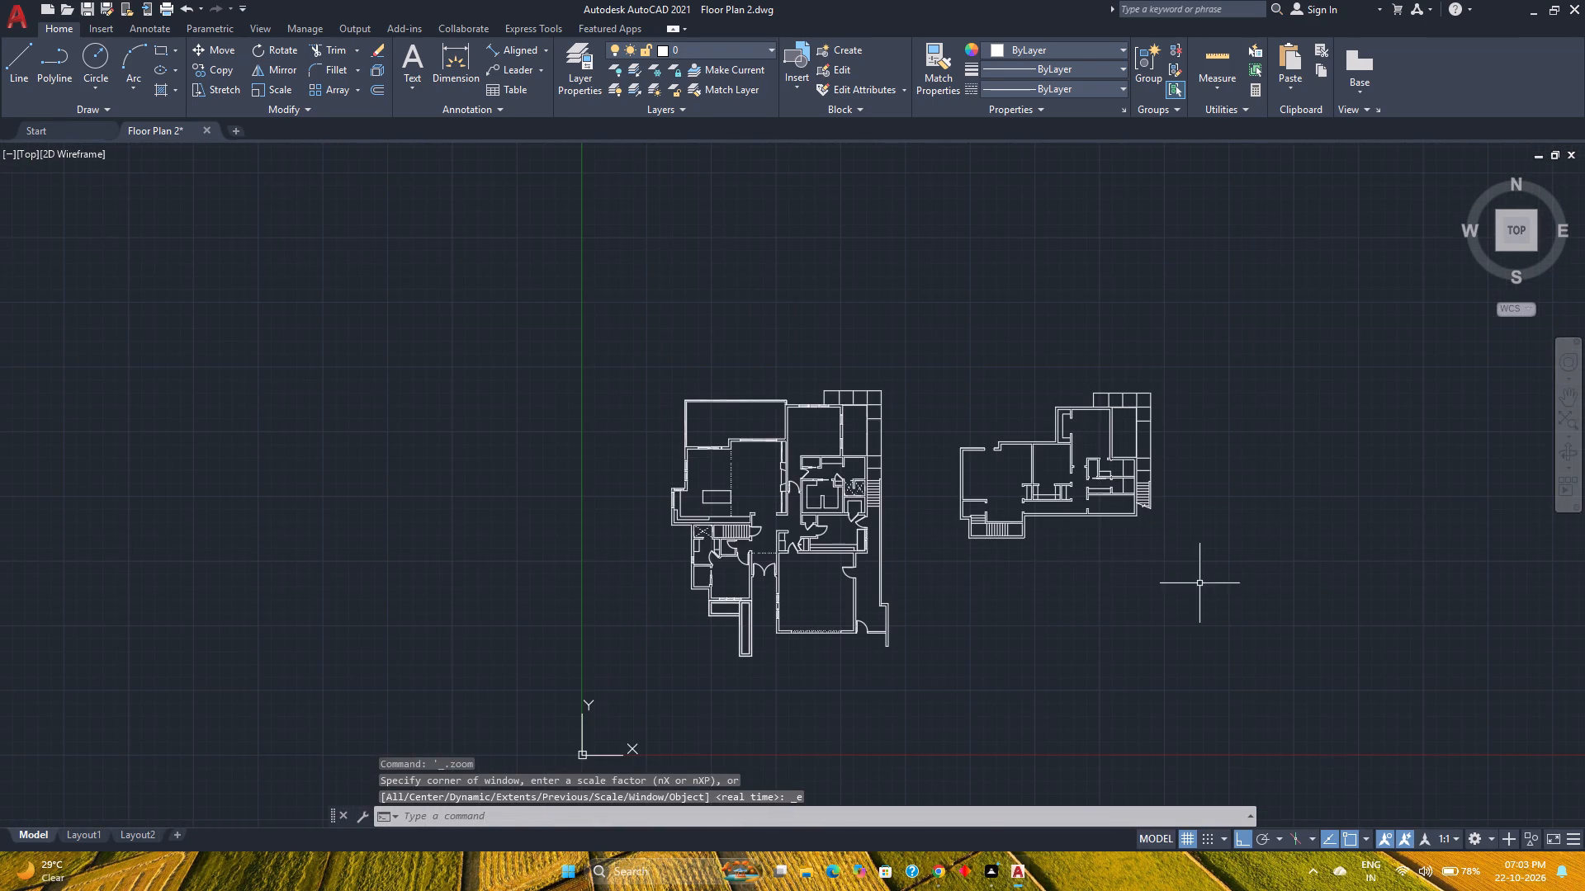
{"action": "left_click", "coordinate": [1199, 583]}
{"action": "left_click", "coordinate": [931, 361]}
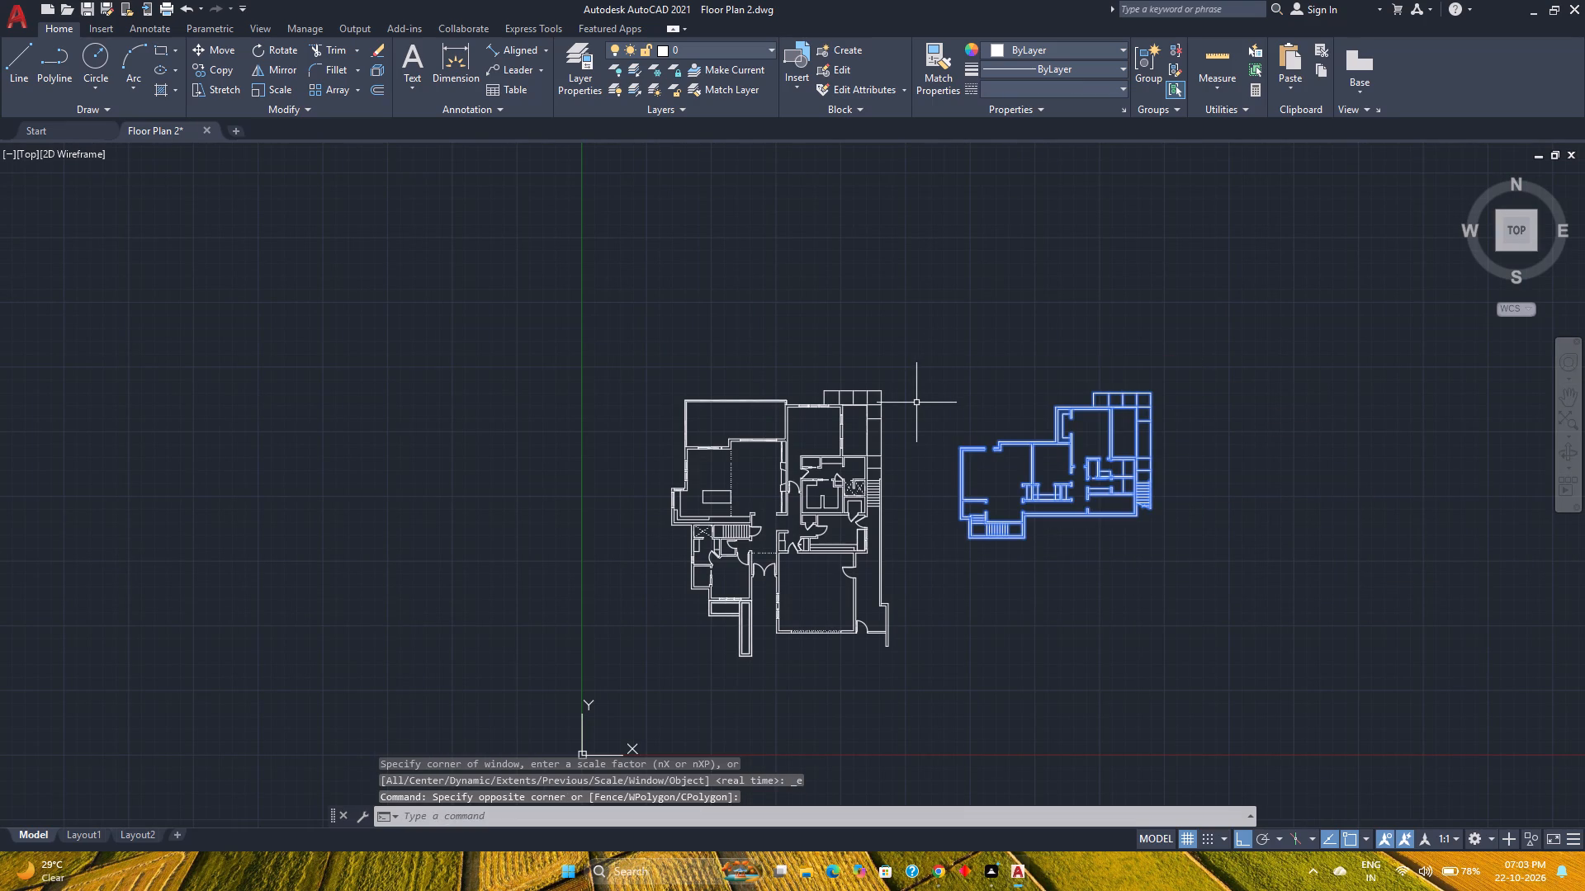
{"action": "key", "text": "g"}
{"action": "key", "text": "Return"}
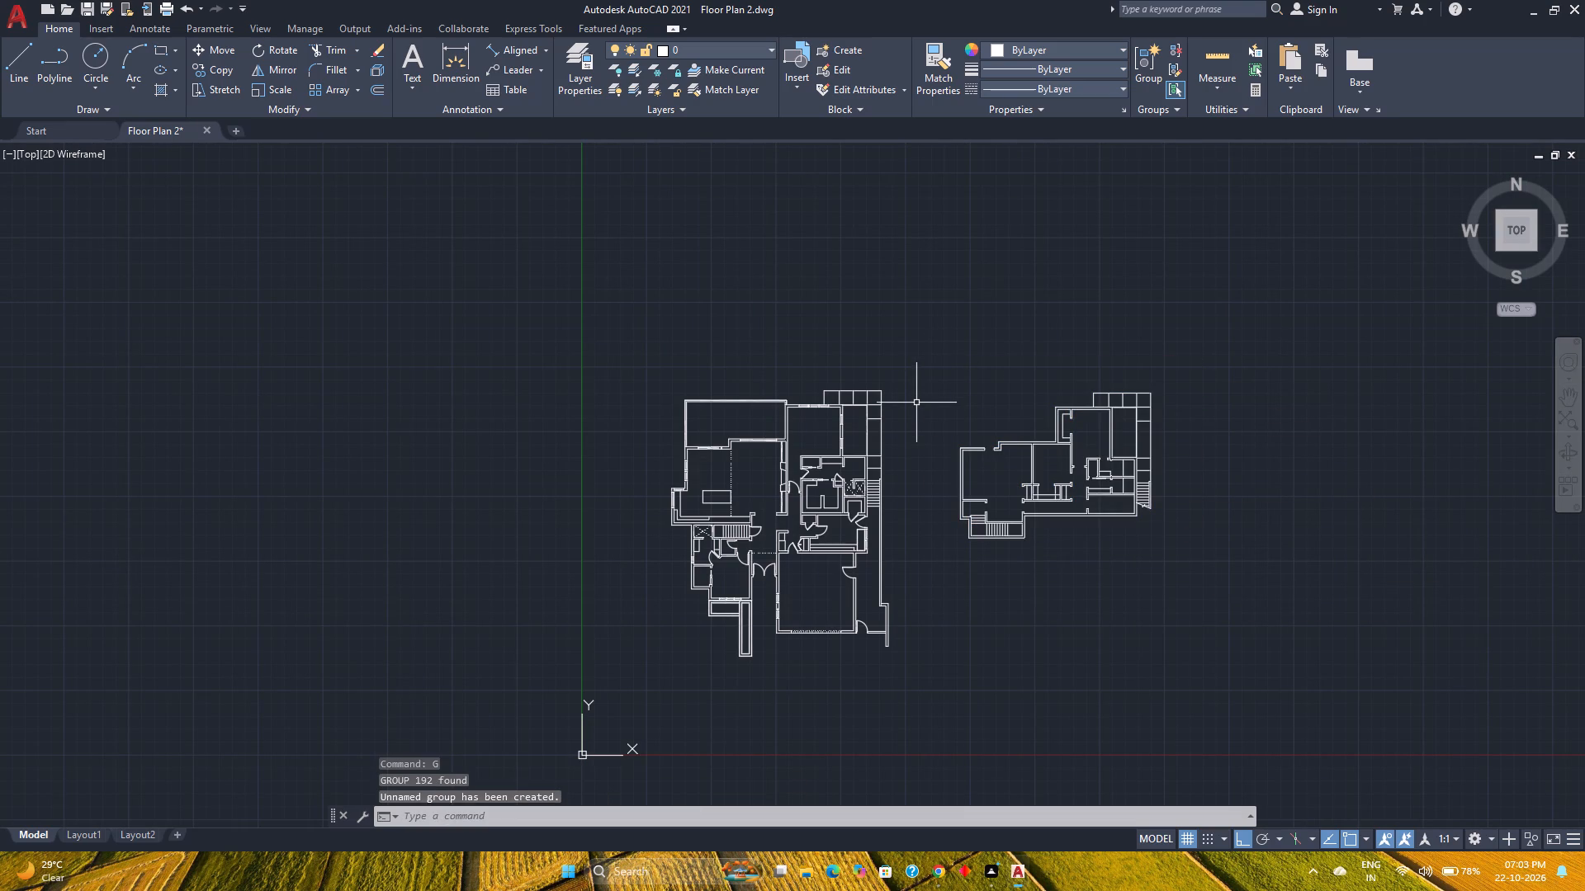
Draw a horizontal construction line through the northeast corner of the original plan's outer grid of squares.
{"action": "type", "text": "xl"}
{"action": "key", "text": "Return"}
{"action": "key", "text": "h"}
{"action": "key", "text": "Return"}
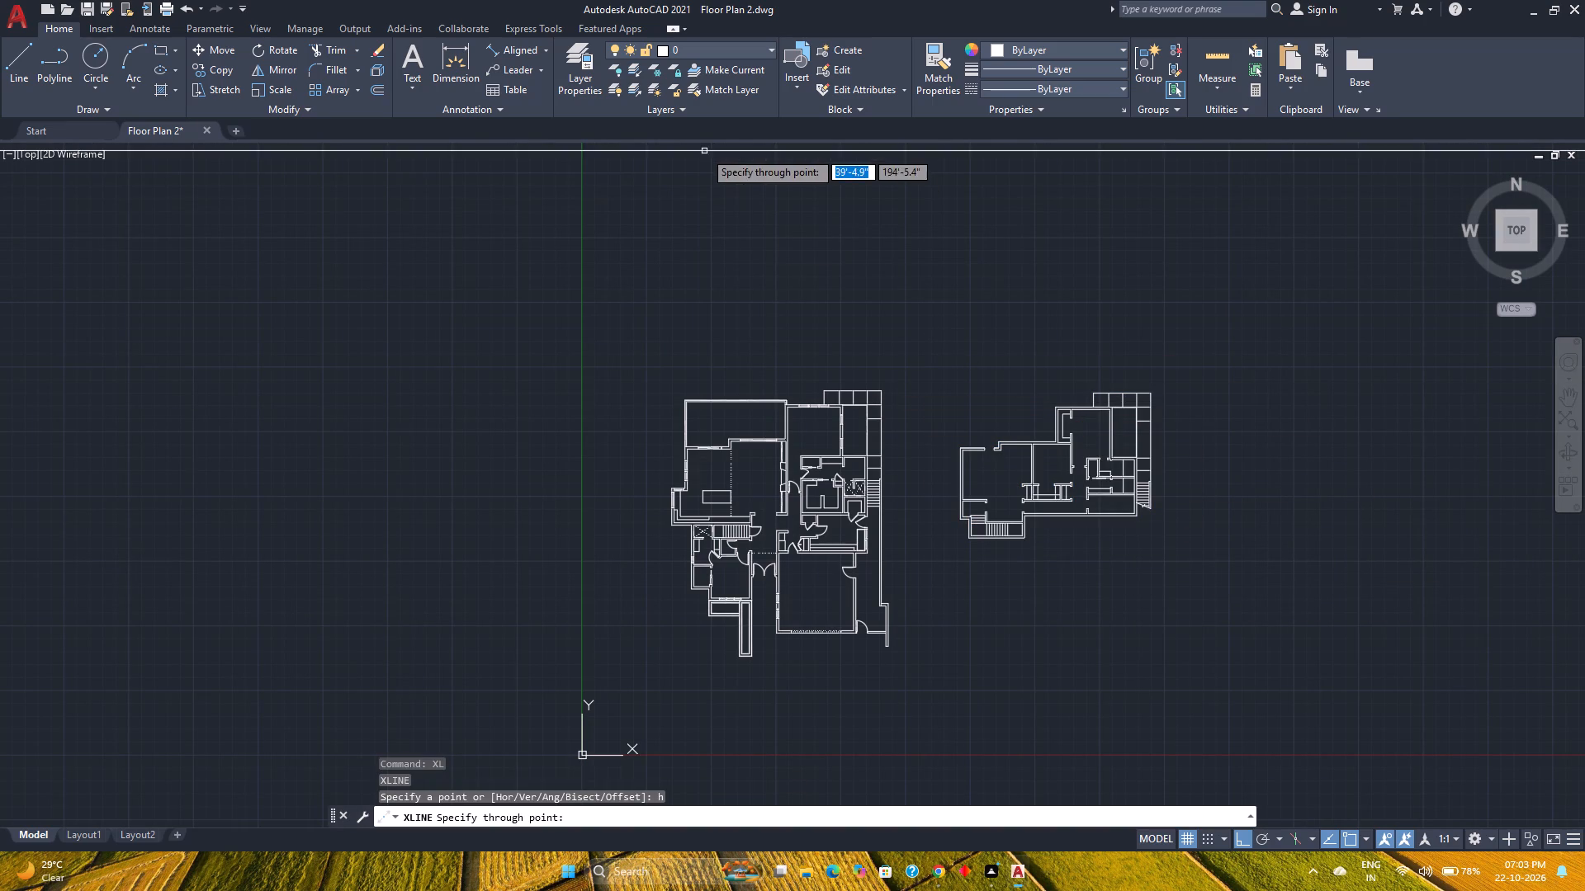
{"action": "scroll", "coordinate": [892, 384], "scroll_direction": "up", "scroll_amount": 3}
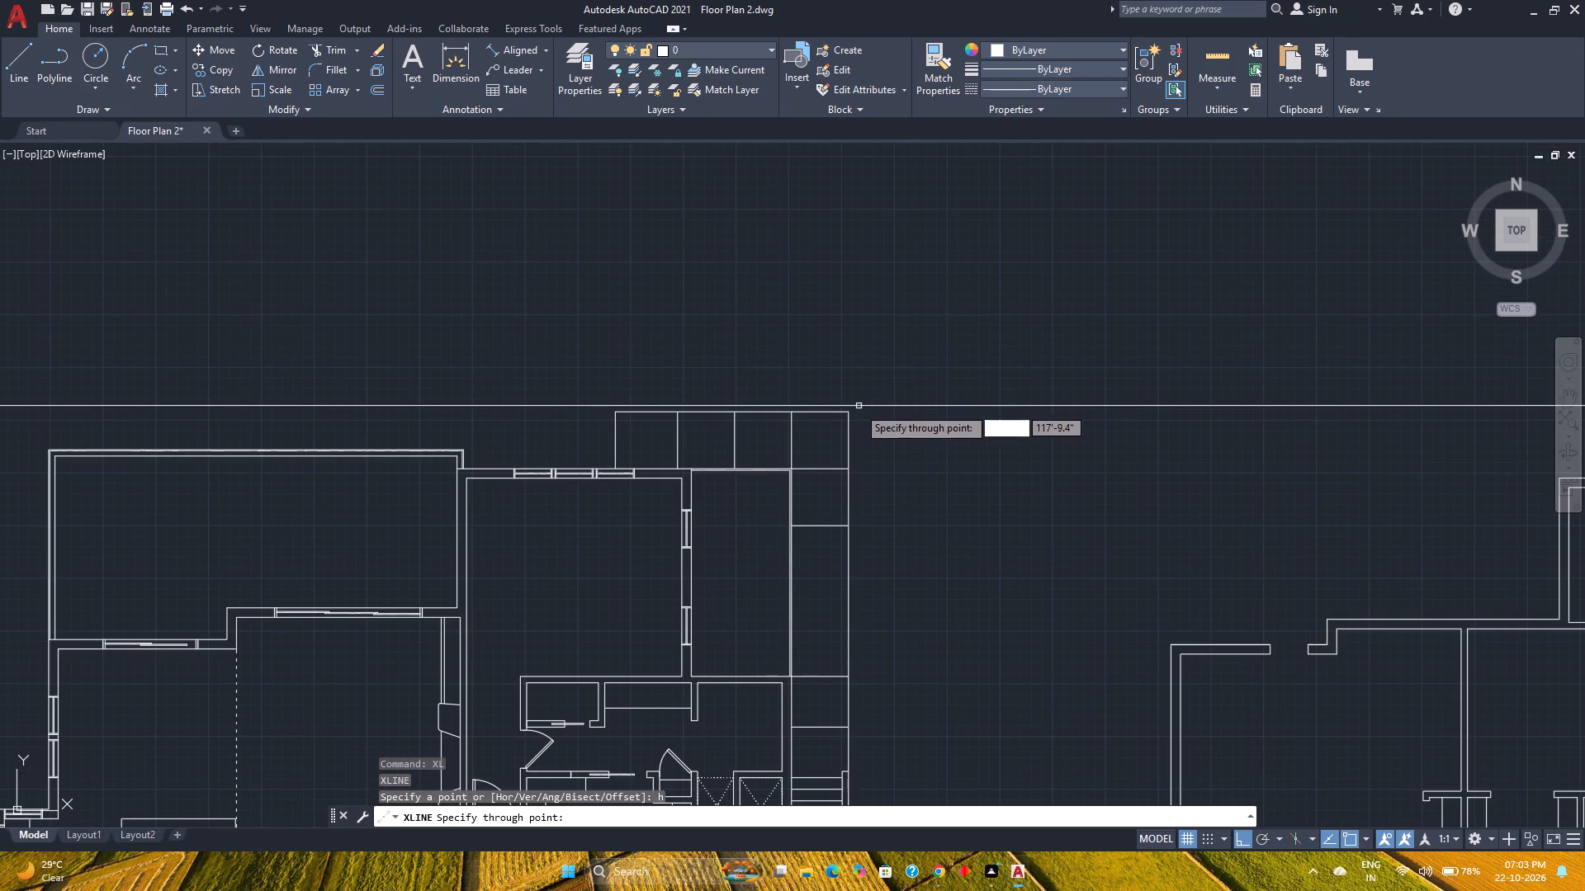
{"action": "left_click", "coordinate": [849, 412]}
{"action": "key", "text": "Escape"}
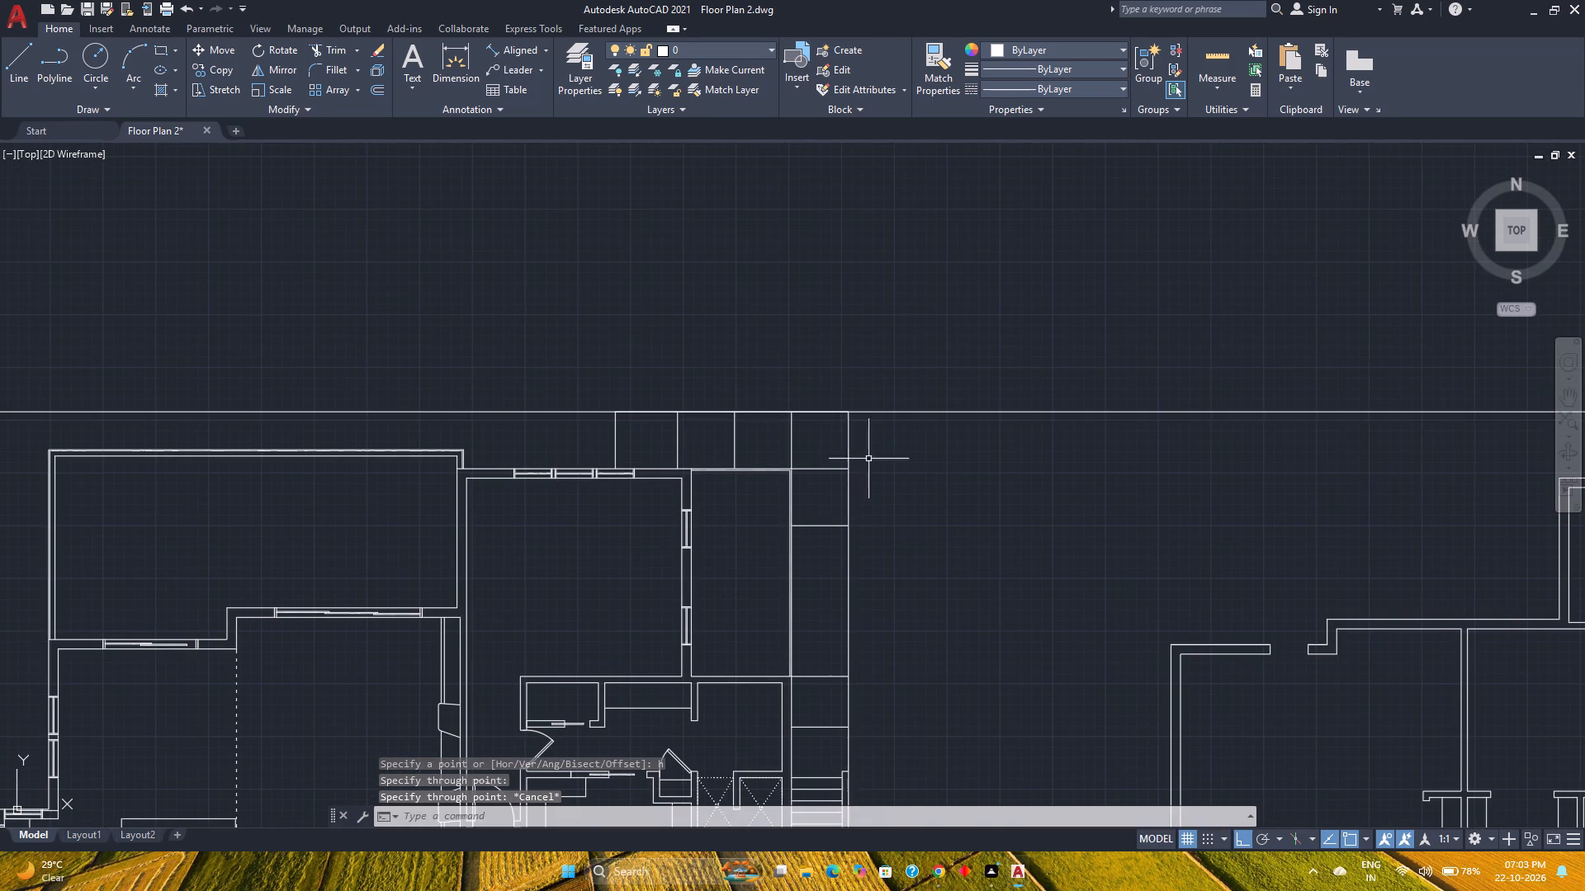
Move the grouped floor plan copy straight north so its northeast corner lies on the horizontal construction line.
{"action": "scroll", "coordinate": [999, 526], "scroll_direction": "down", "scroll_amount": 3}
{"action": "left_click", "coordinate": [1190, 562]}
{"action": "middle_click_drag", "start_coordinate": [1131, 526], "coordinate": [1127, 524]}
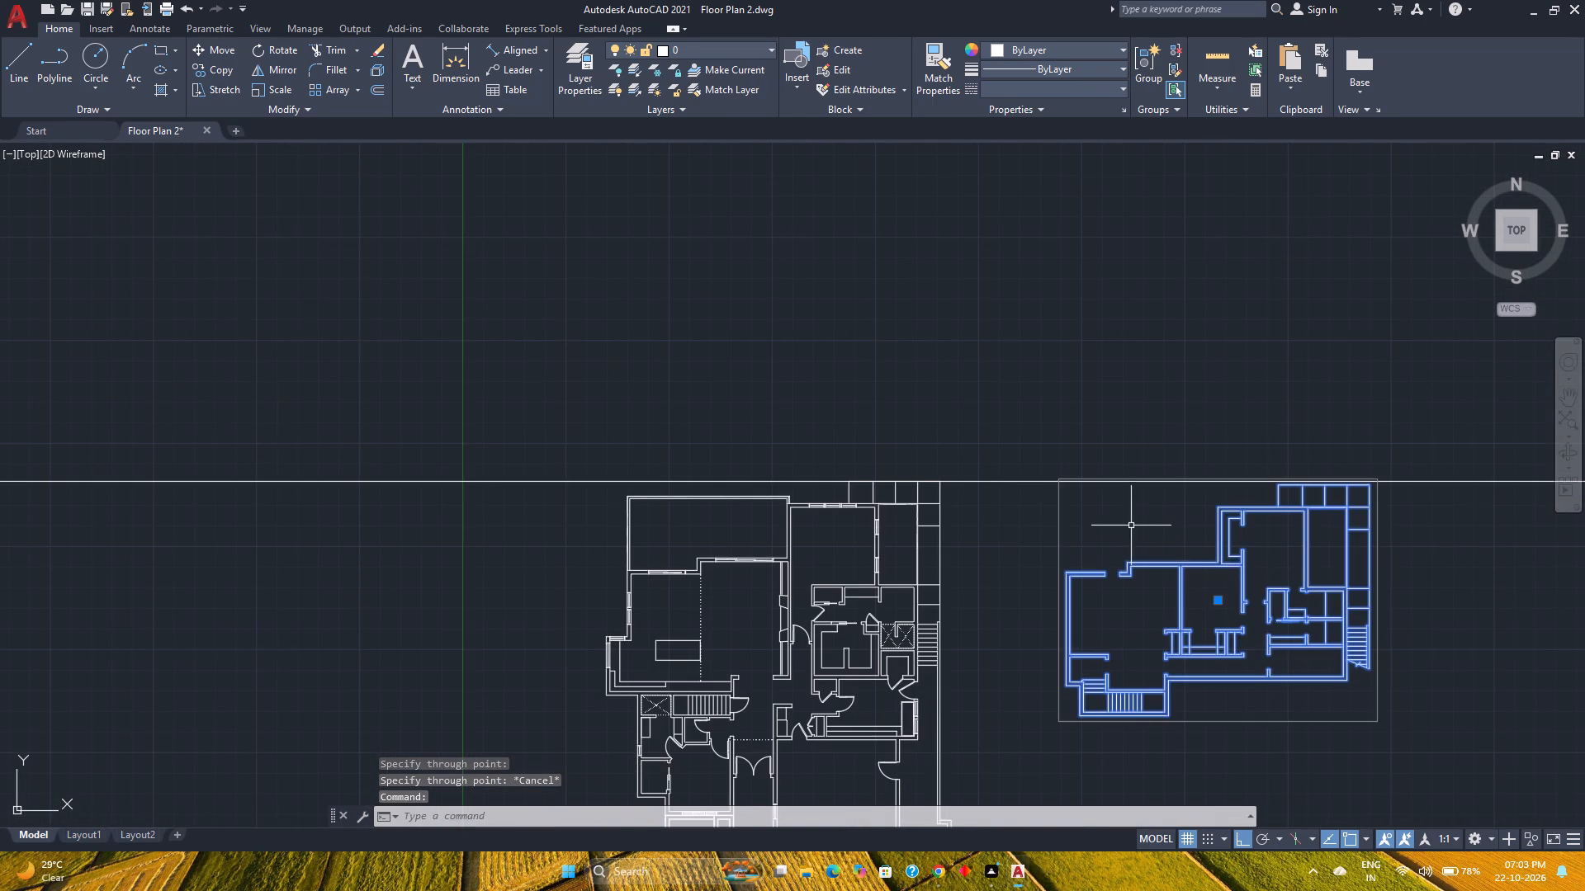
{"action": "middle_click_drag", "start_coordinate": [1127, 524], "coordinate": [965, 527]}
{"action": "middle_click", "coordinate": [965, 527]}
{"action": "middle_click", "coordinate": [965, 527]}
{"action": "key", "text": "m"}
{"action": "key", "text": "Return"}
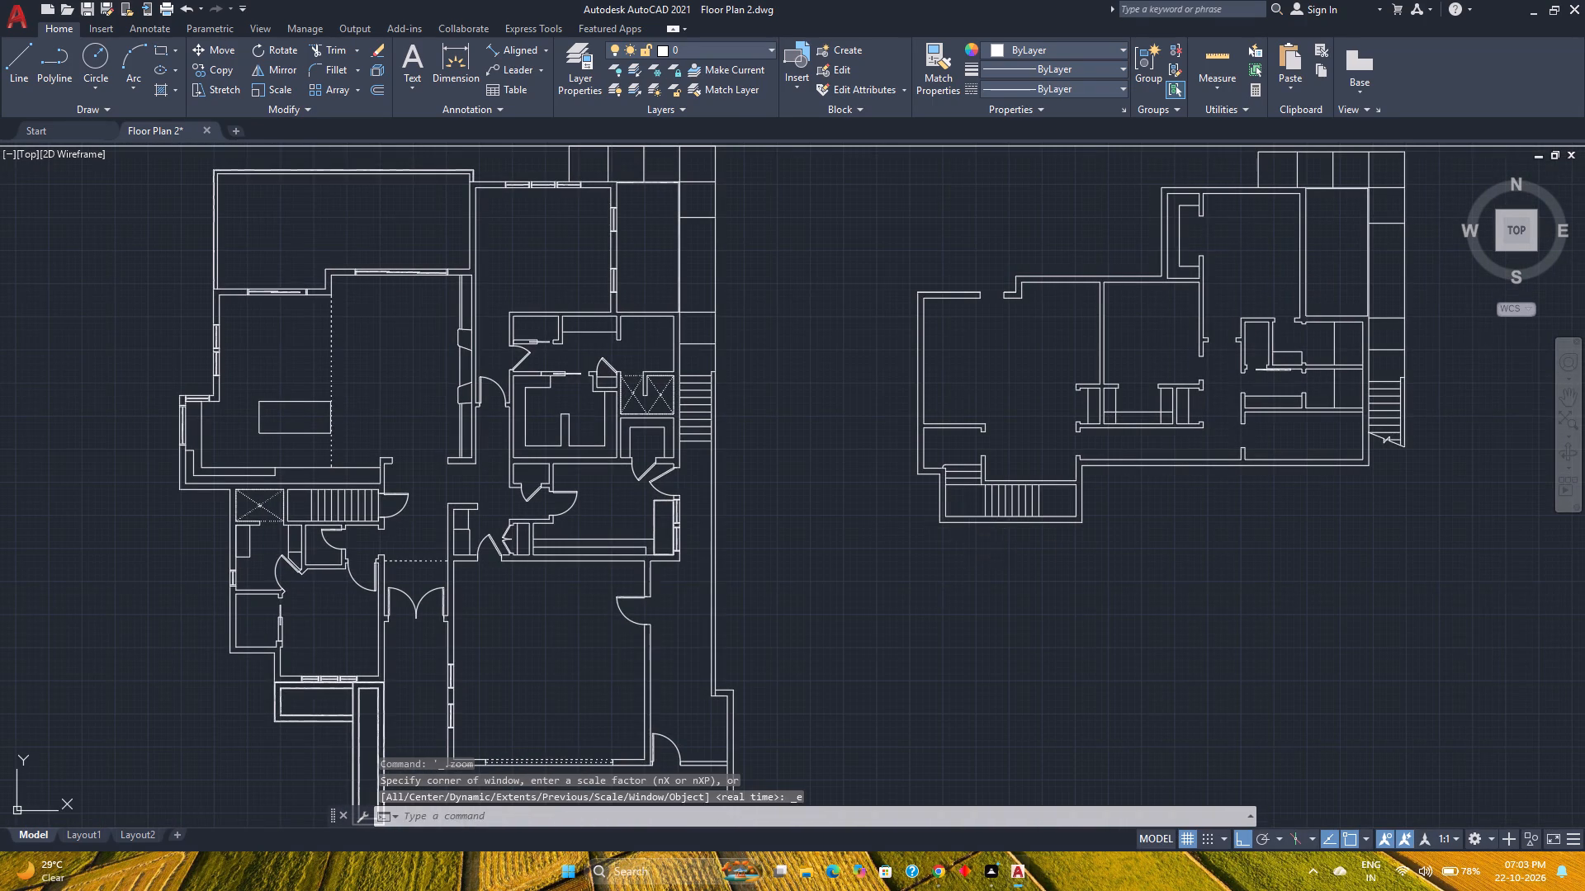
{"action": "scroll", "coordinate": [964, 526], "scroll_direction": "down", "scroll_amount": 2}
{"action": "left_click", "coordinate": [1139, 421]}
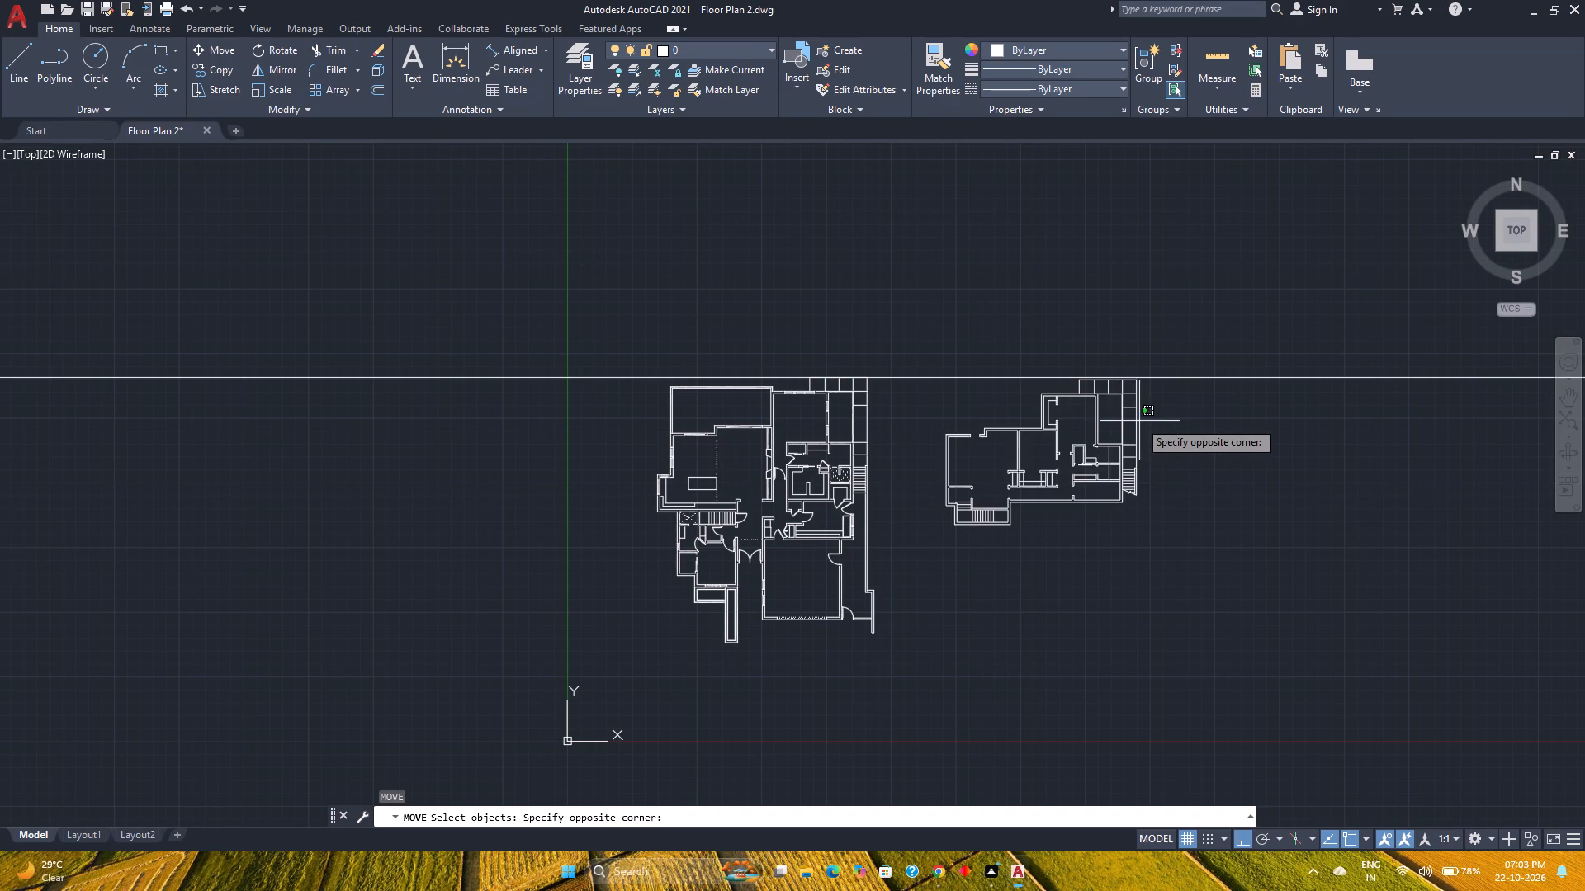
{"action": "left_click", "coordinate": [1121, 419]}
{"action": "key", "text": "space"}
{"action": "scroll", "coordinate": [1140, 374], "scroll_direction": "up", "scroll_amount": 2}
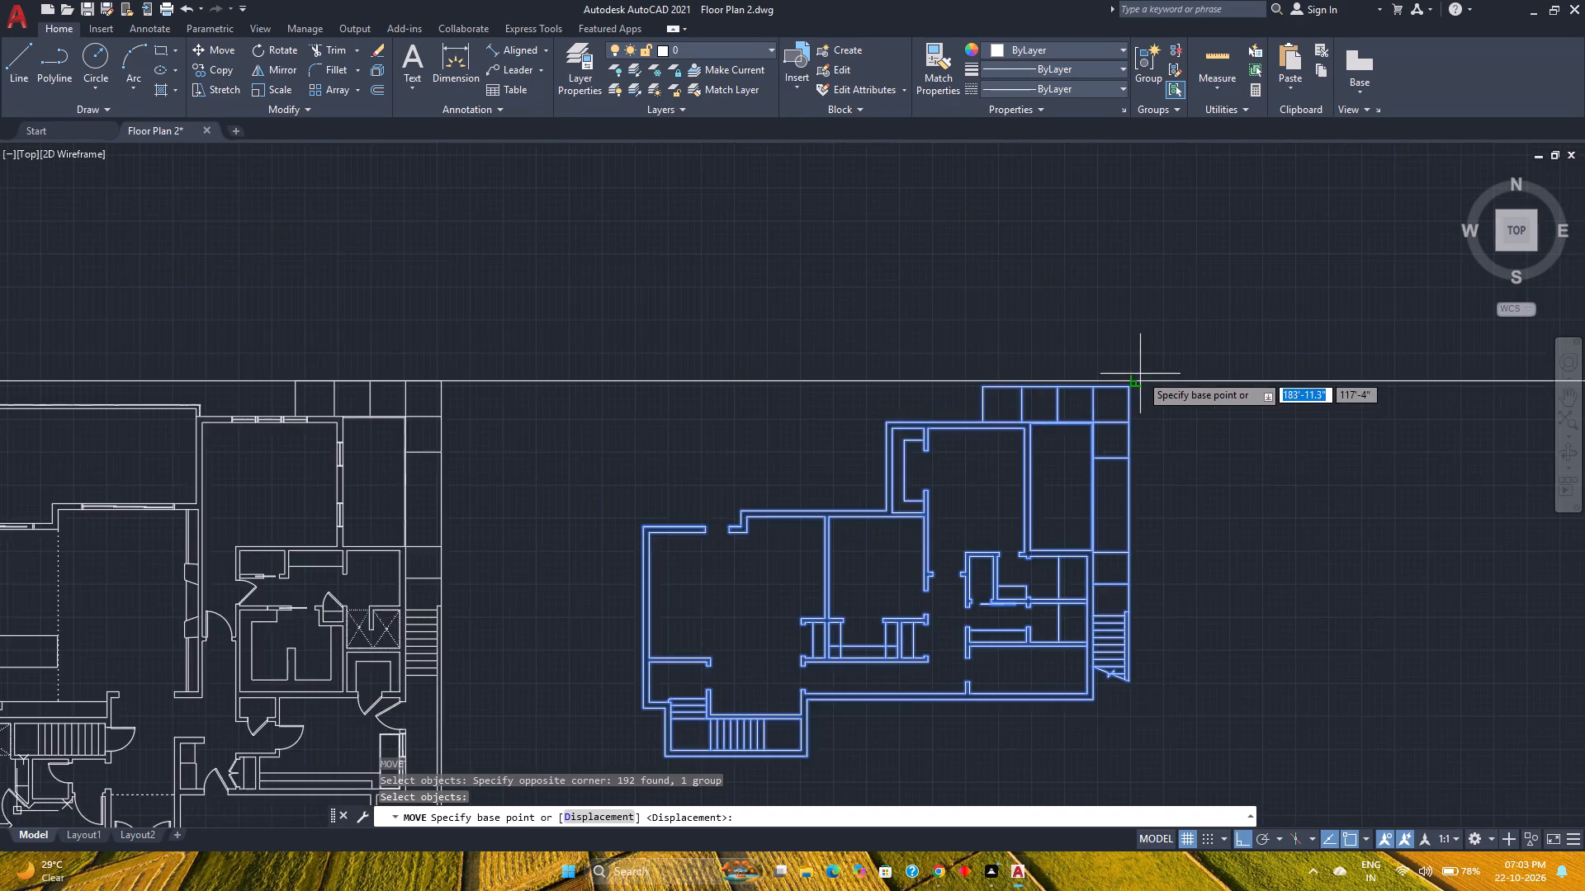
{"action": "scroll", "coordinate": [1140, 375], "scroll_direction": "up", "scroll_amount": 1}
{"action": "left_click", "coordinate": [1122, 393]}
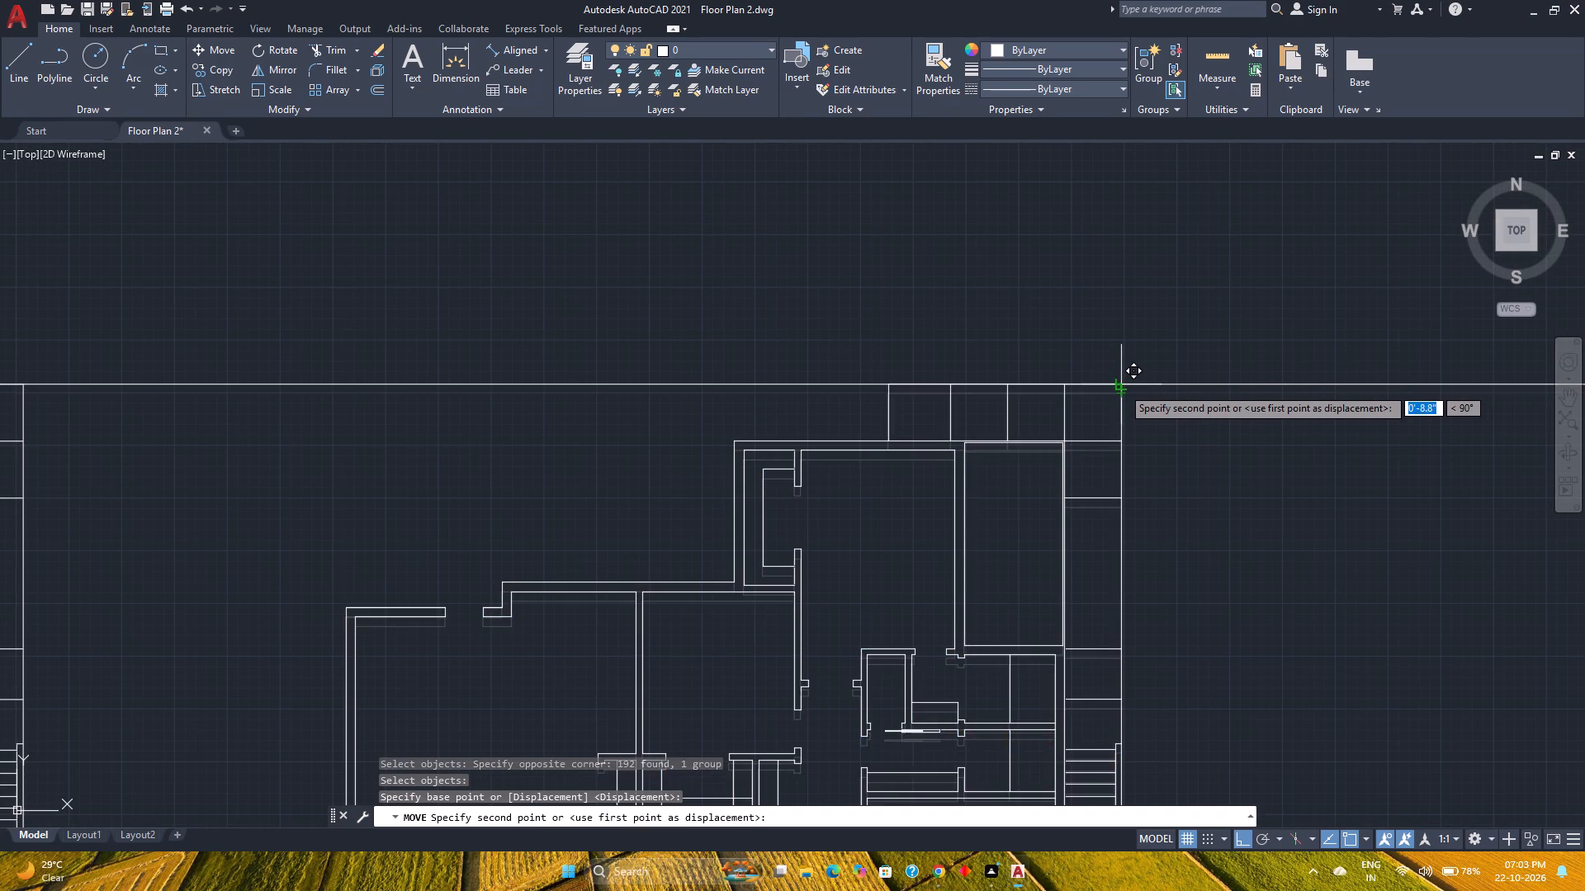
{"action": "left_click", "coordinate": [1122, 386]}
{"action": "key", "text": "Escape"}
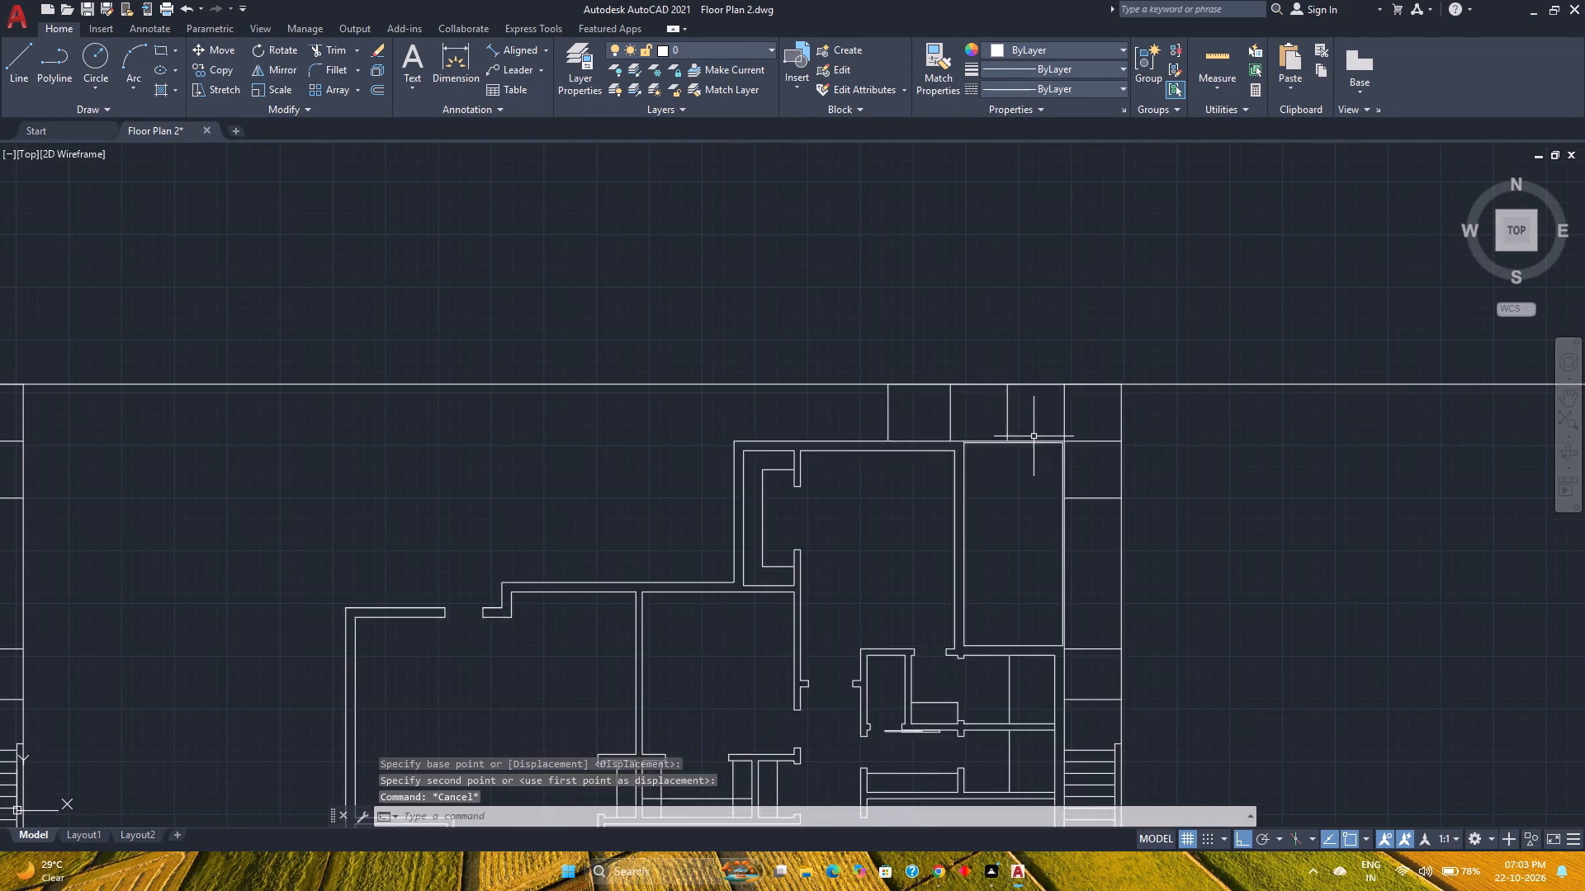
Delete the horizontal construction line running along the north edges of both floor plans.
{"action": "scroll", "coordinate": [1034, 436], "scroll_direction": "down", "scroll_amount": 3}
{"action": "middle_click_drag", "start_coordinate": [1034, 436], "coordinate": [1152, 444]}
{"action": "left_click", "coordinate": [1050, 444]}
{"action": "left_click", "coordinate": [1024, 407]}
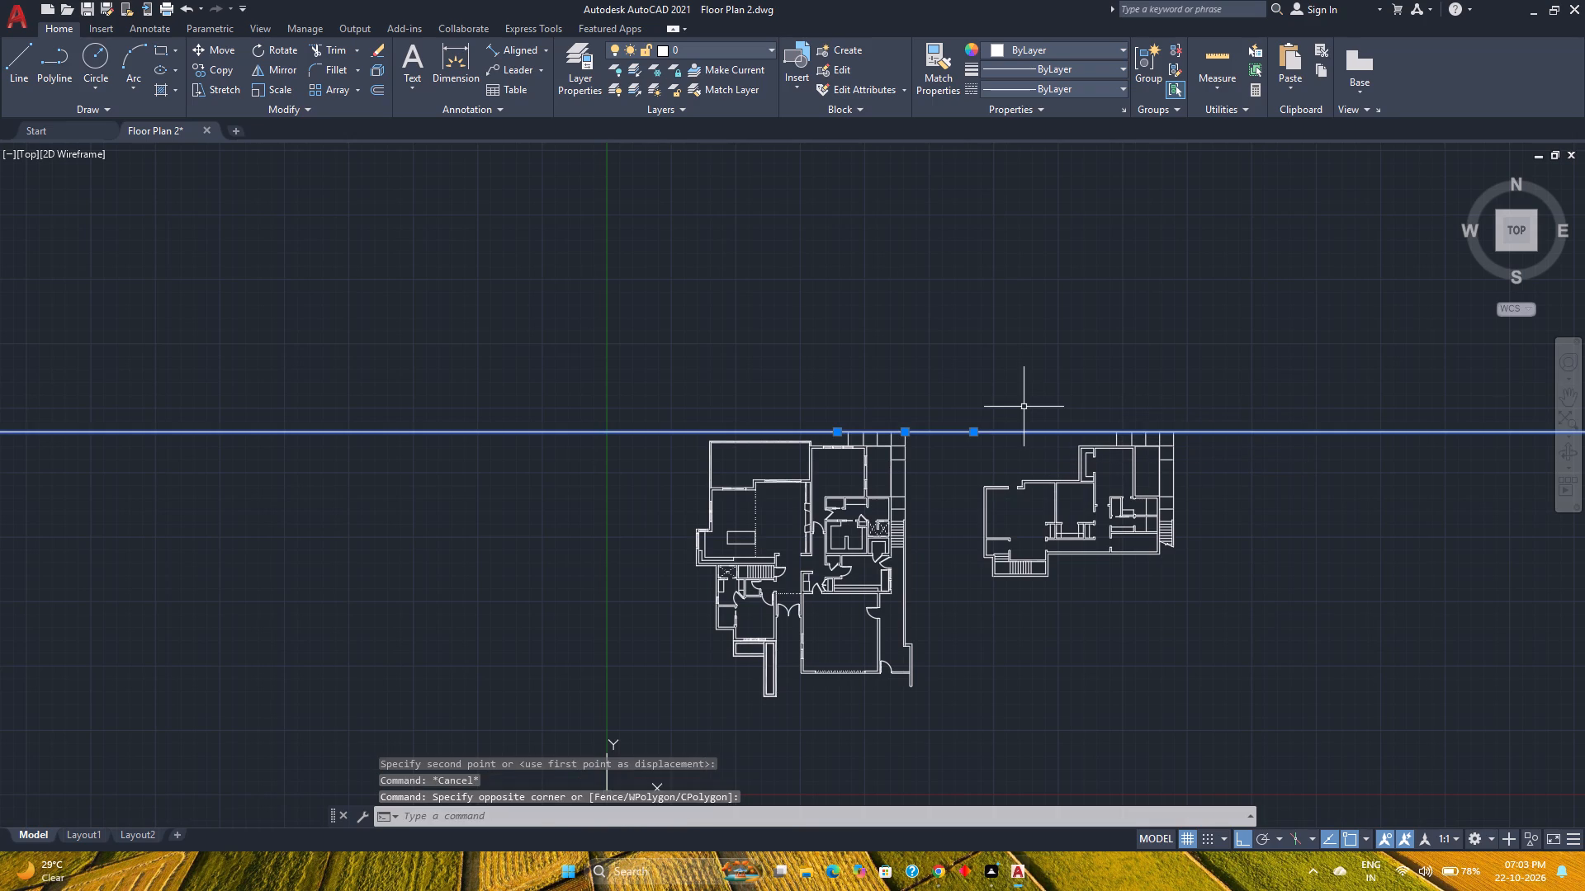
{"action": "key", "text": "Delete"}
Save the Floor Plan 2.dwg drawing with the two plans aligned.
{"action": "key", "text": "ctrl+s"}
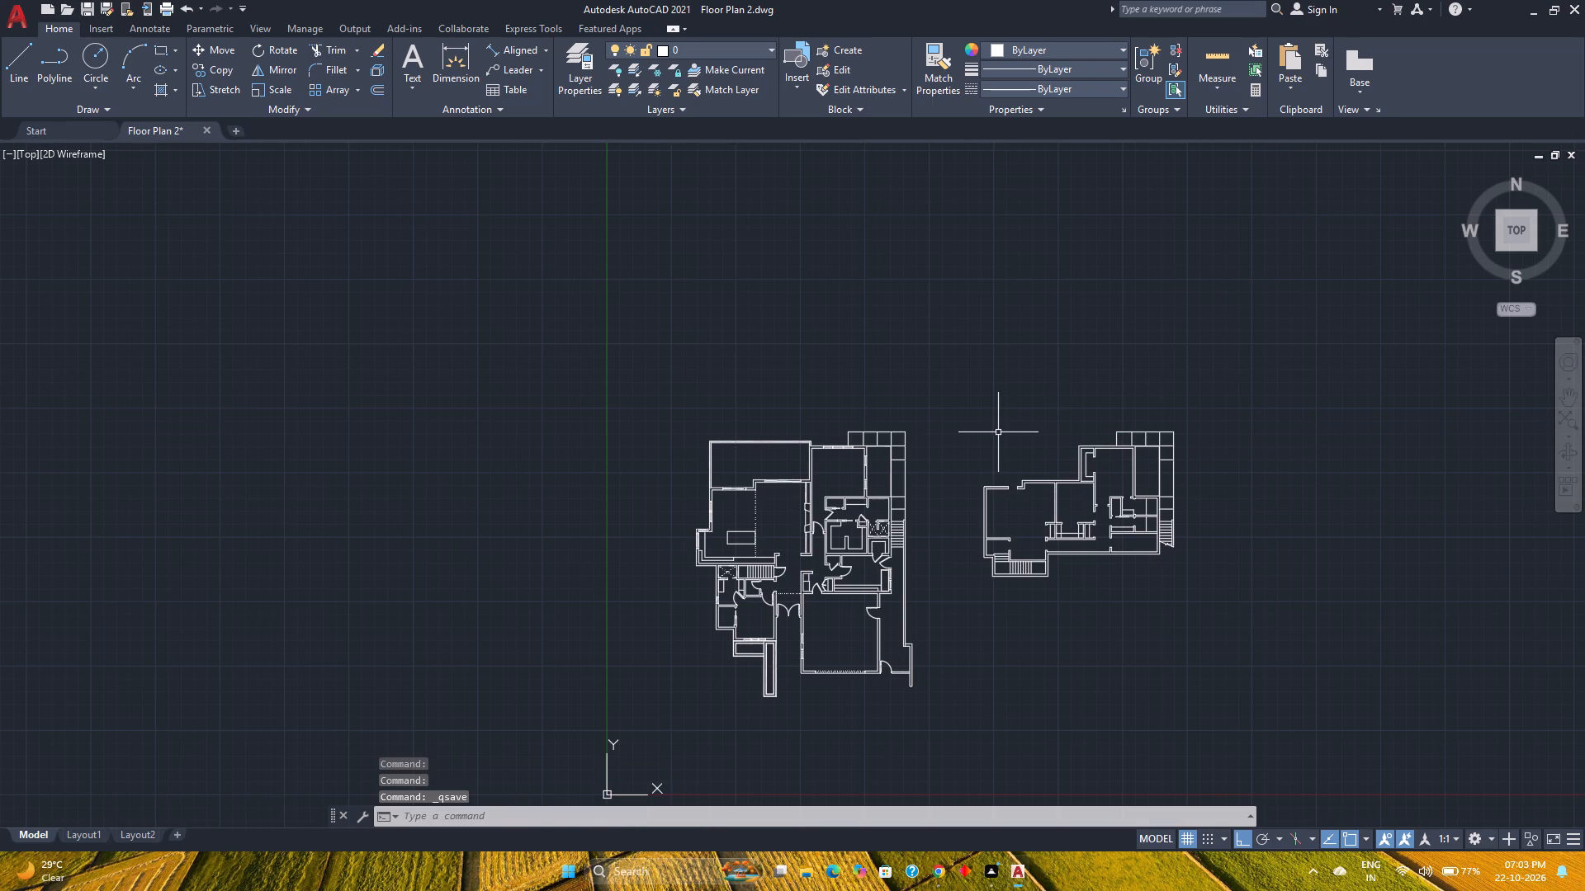
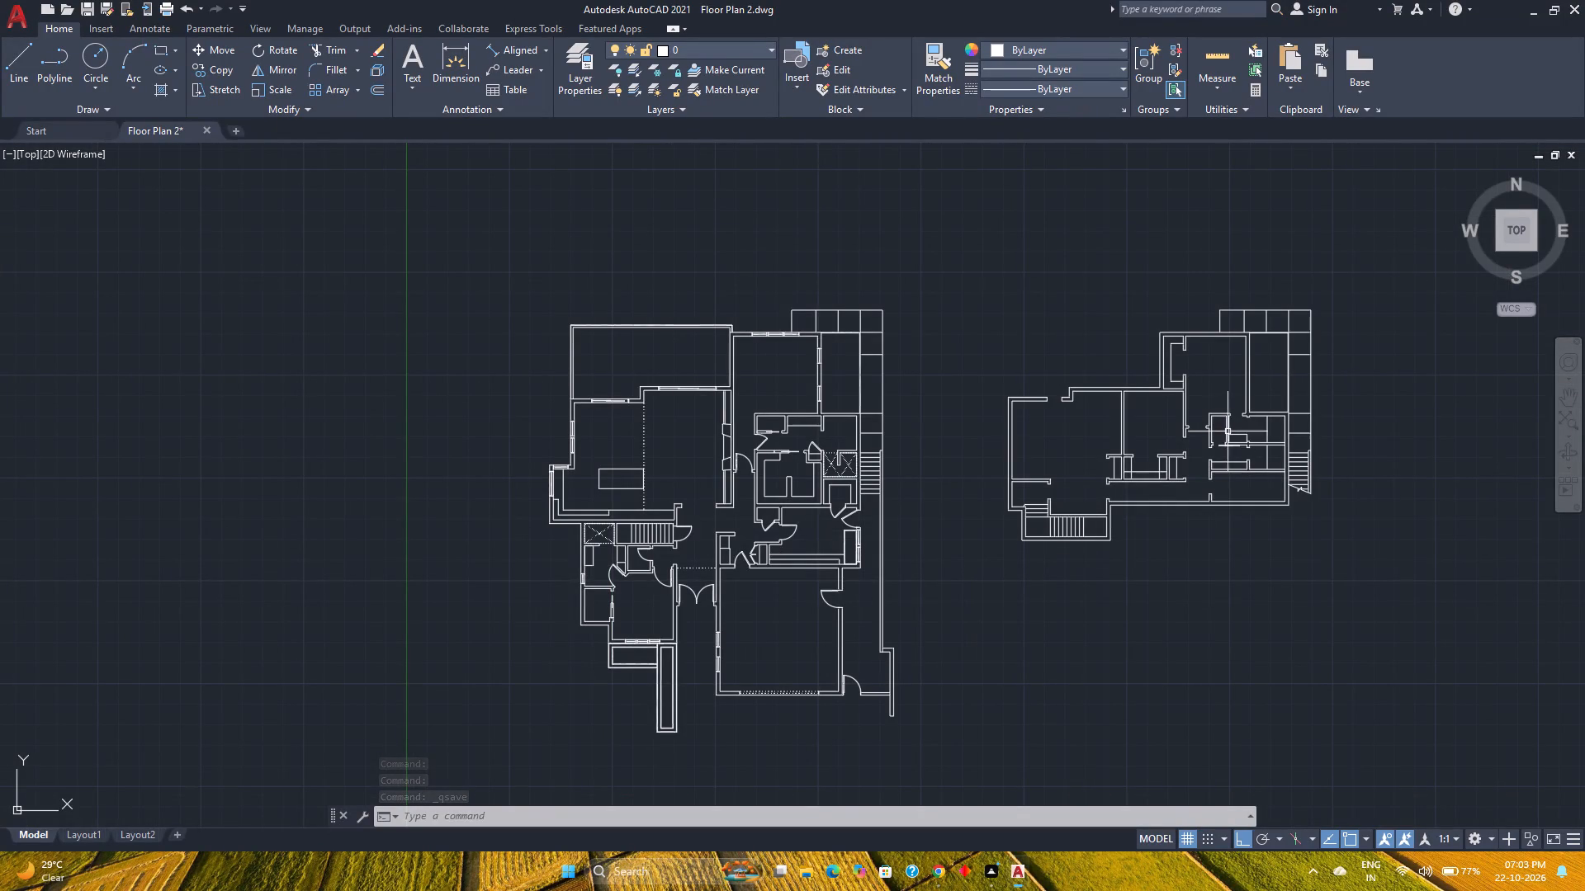
Draw a short vertical line across the copied plan's south wall thickness, from the outer corner where the stairwell's east wall meets it.
{"action": "scroll", "coordinate": [1141, 522], "scroll_direction": "up", "scroll_amount": 3}
{"action": "middle_click_drag", "start_coordinate": [1141, 522], "coordinate": [825, 599]}
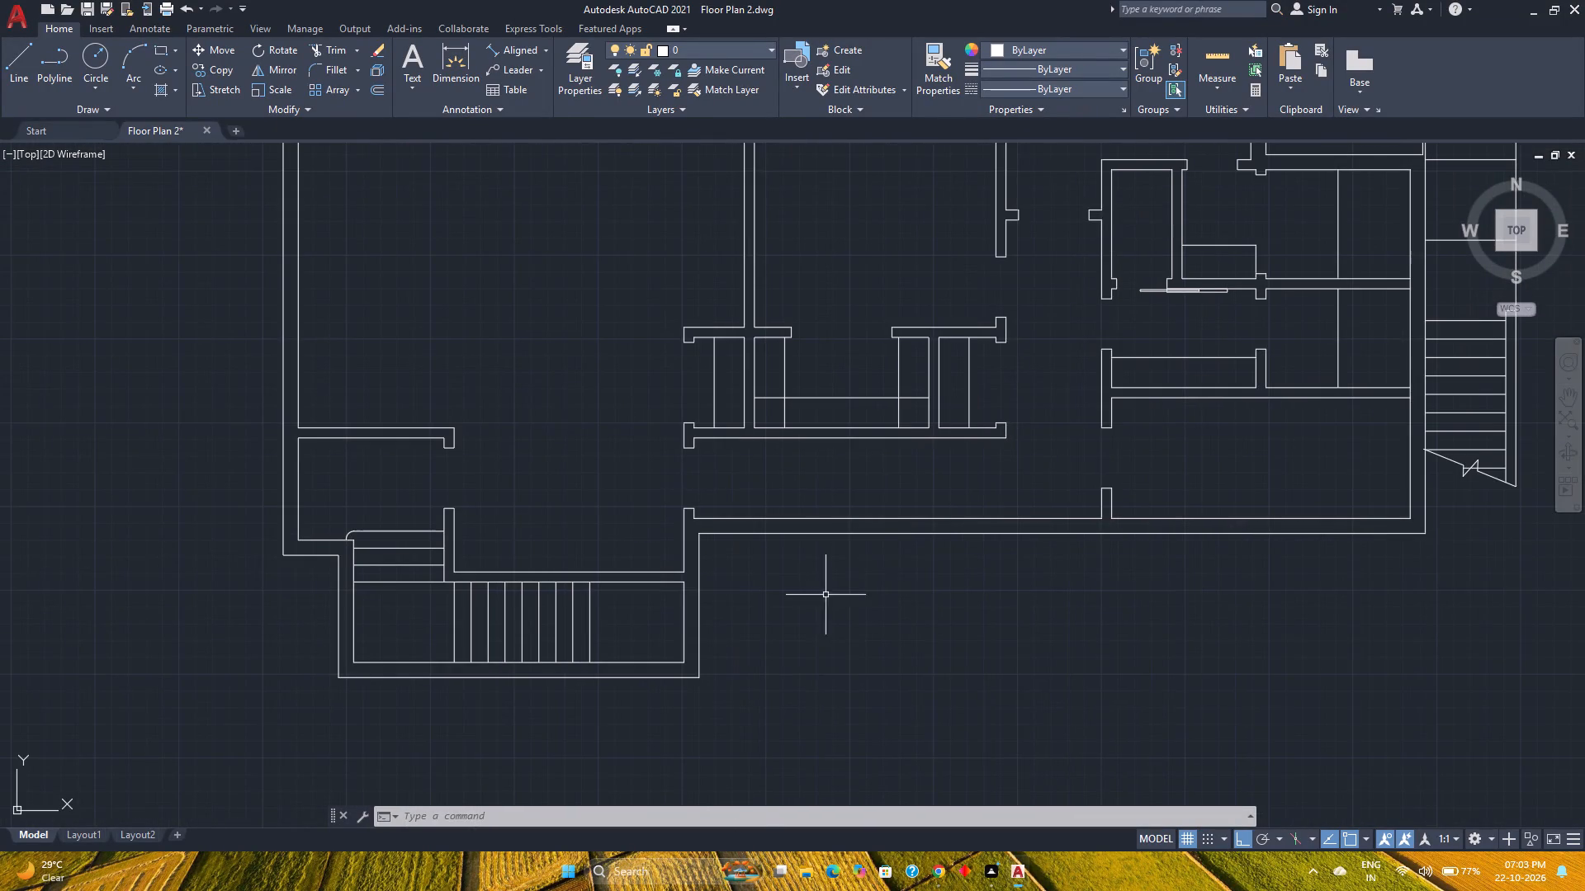
{"action": "scroll", "coordinate": [741, 531], "scroll_direction": "up", "scroll_amount": 1}
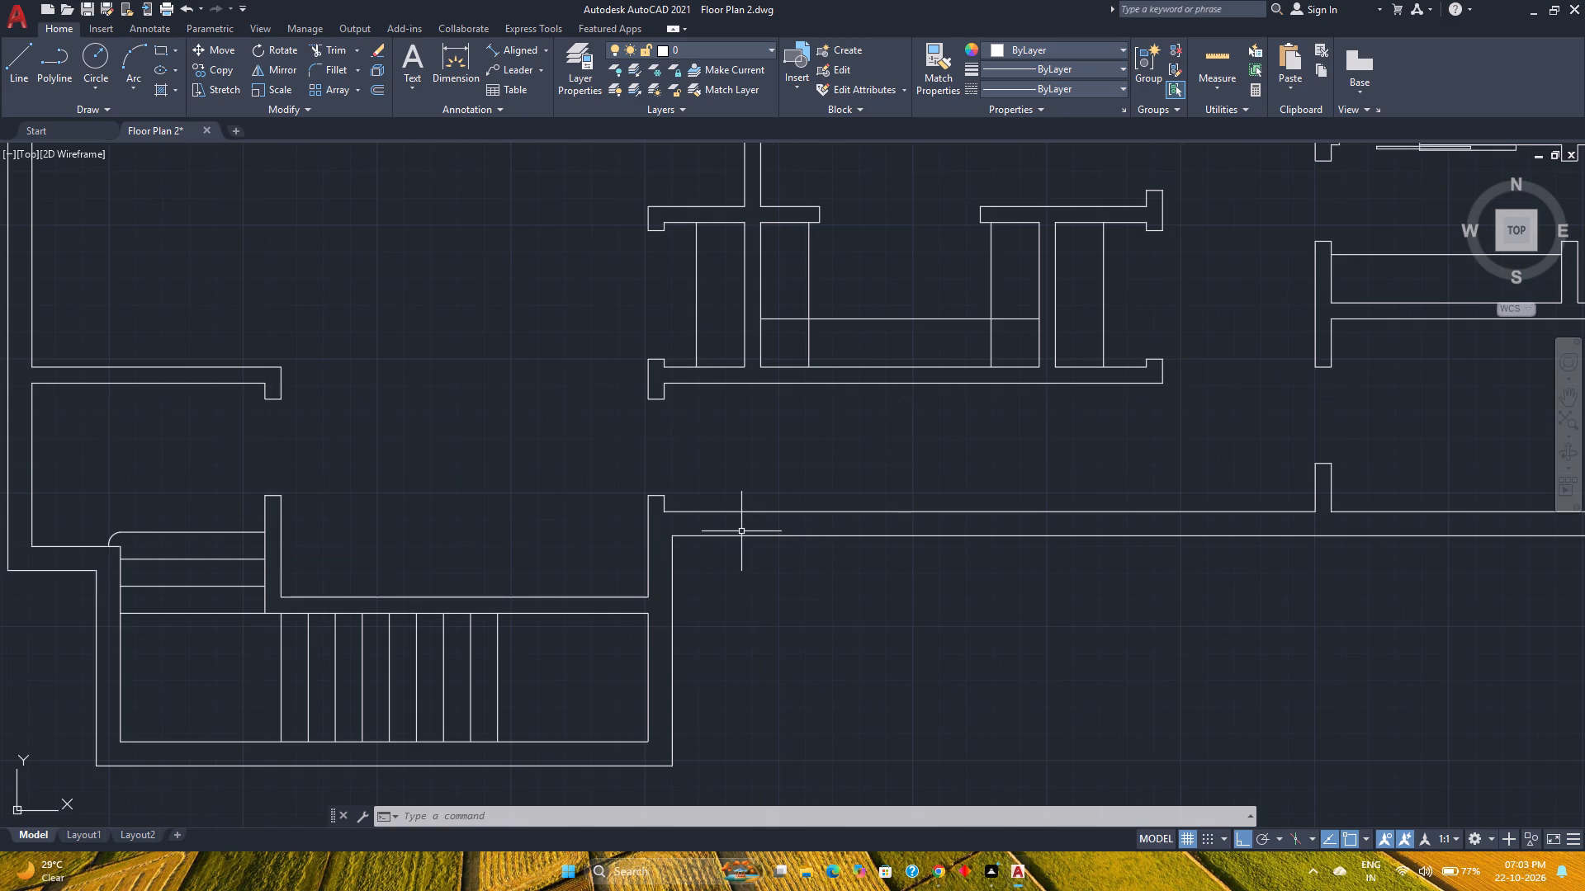
{"action": "left_click", "coordinate": [21, 54]}
{"action": "scroll", "coordinate": [663, 529], "scroll_direction": "up", "scroll_amount": 2}
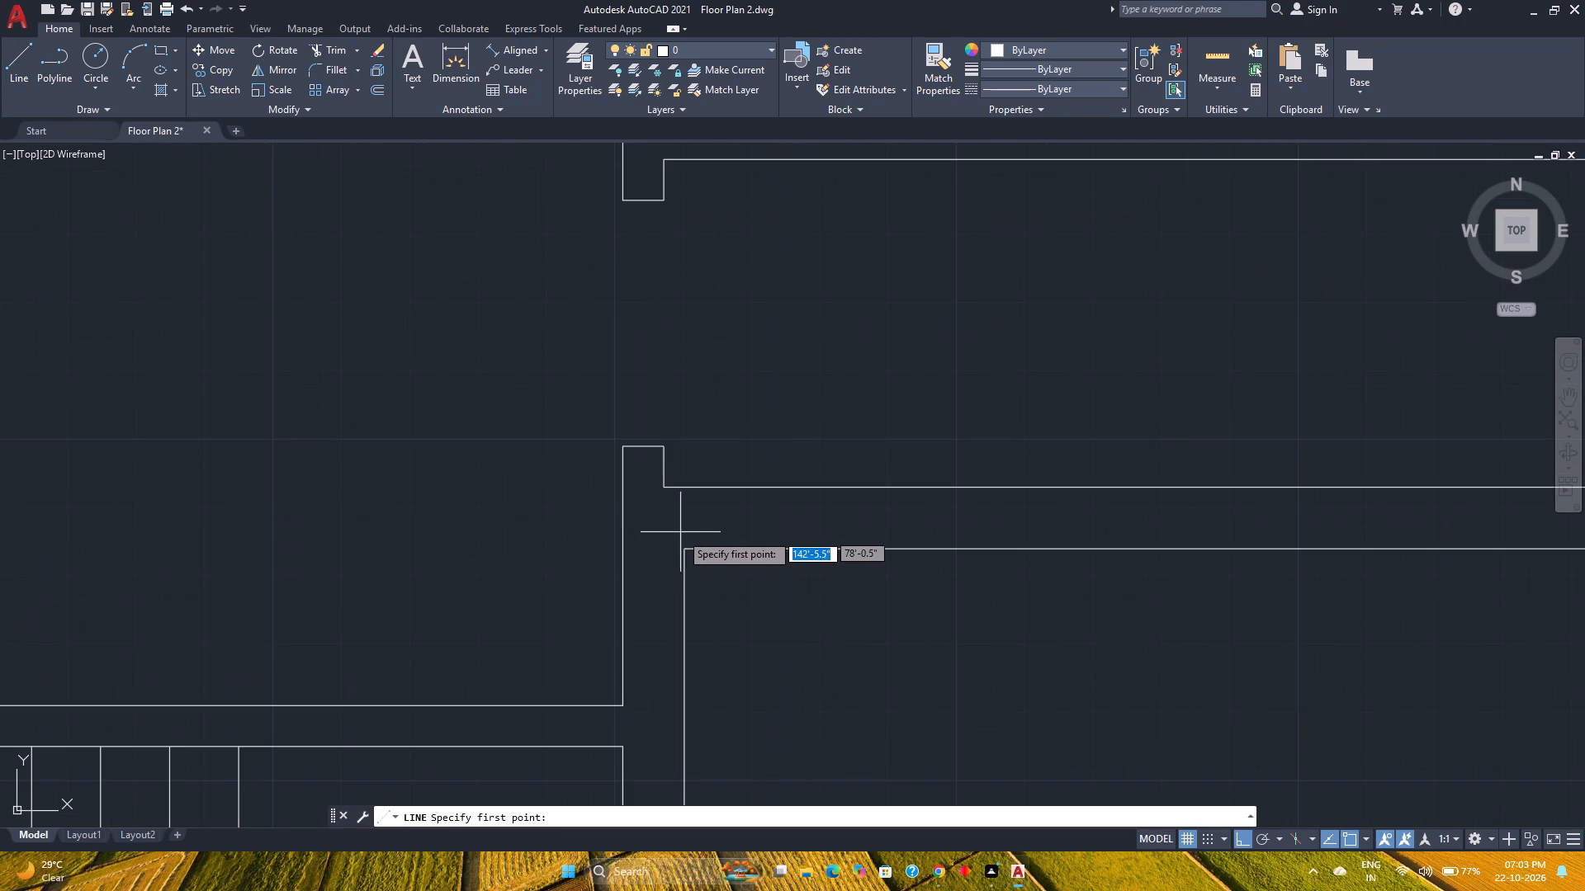
{"action": "left_click", "coordinate": [683, 551]}
{"action": "left_click", "coordinate": [683, 486]}
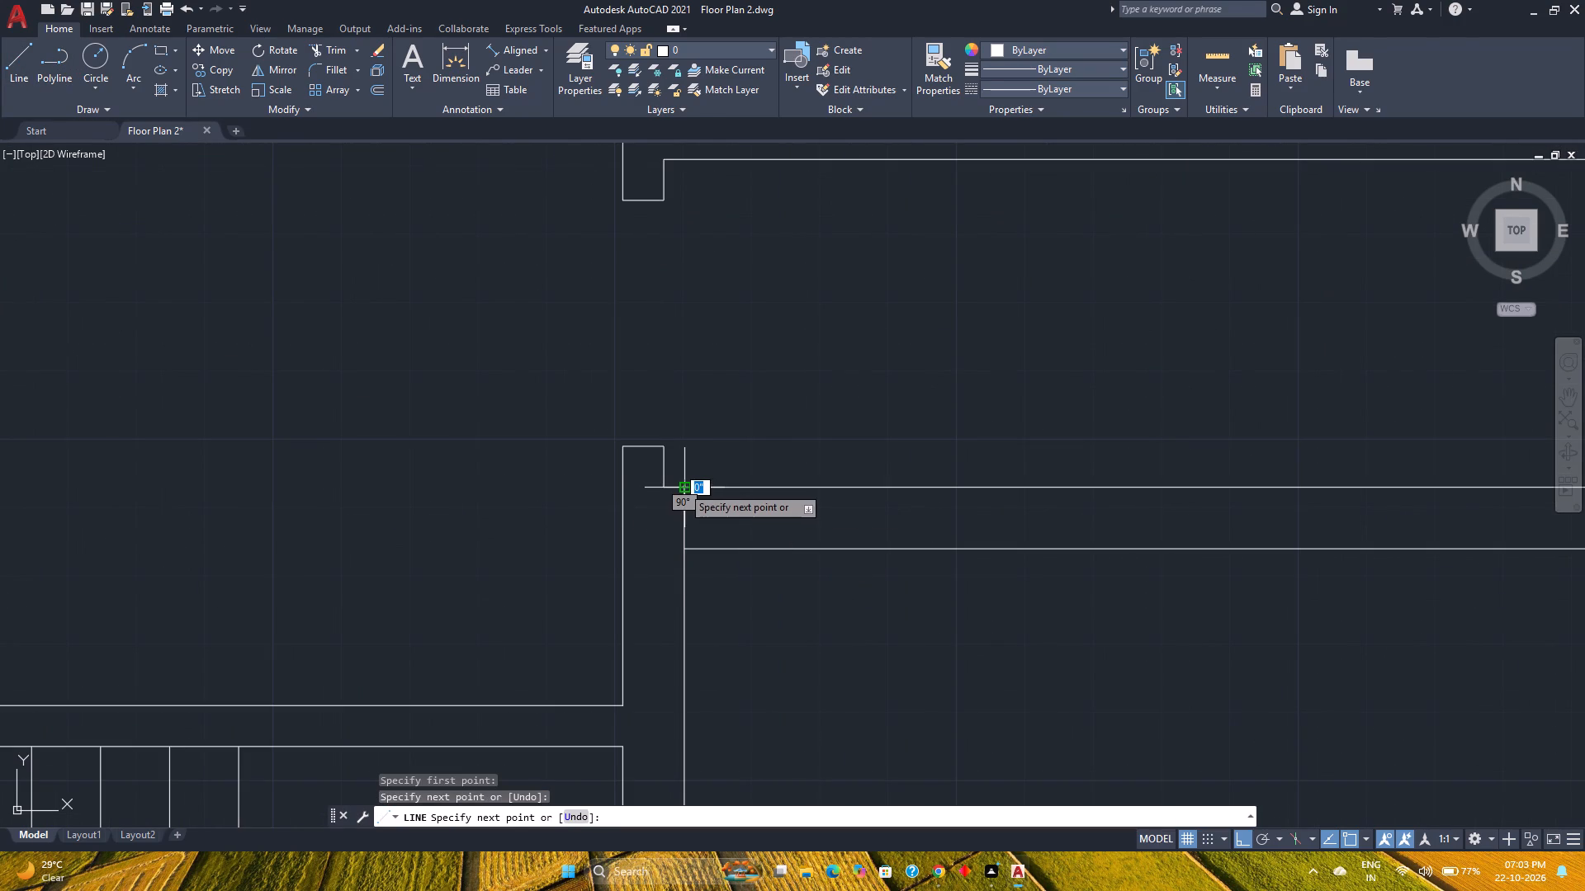
{"action": "key", "text": "Delete"}
{"action": "scroll", "coordinate": [681, 497], "scroll_direction": "up", "scroll_amount": 2}
{"action": "key", "text": "Escape"}
{"action": "key", "text": "Escape"}
Move the short vertical line 2' east along the south wall.
{"action": "left_click", "coordinate": [693, 521]}
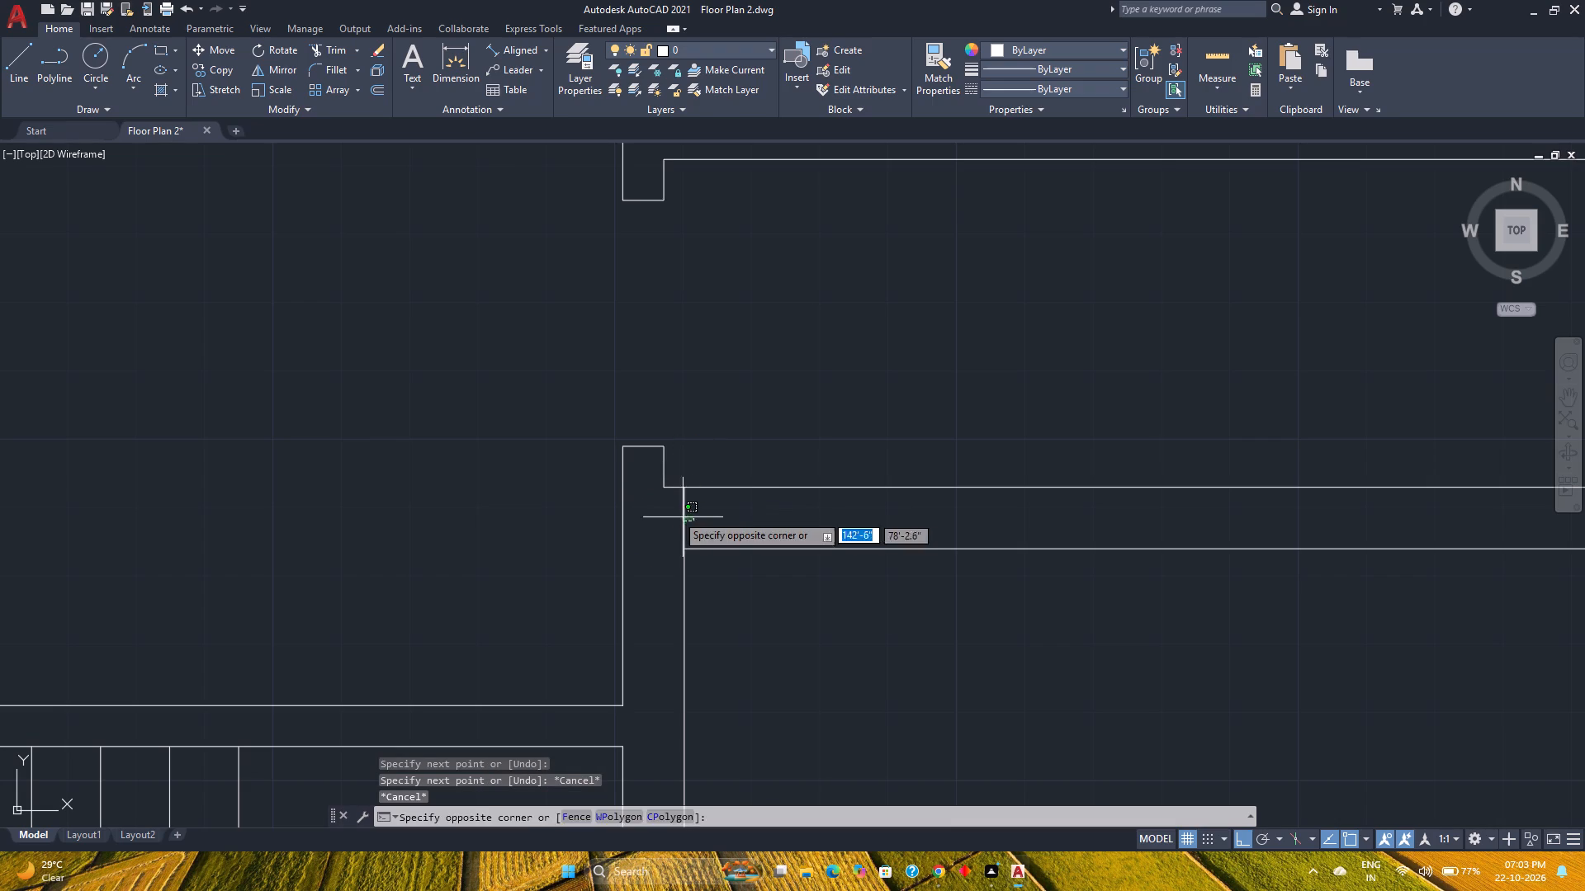
{"action": "left_click", "coordinate": [674, 512]}
{"action": "key", "text": "m"}
{"action": "key", "text": "Return"}
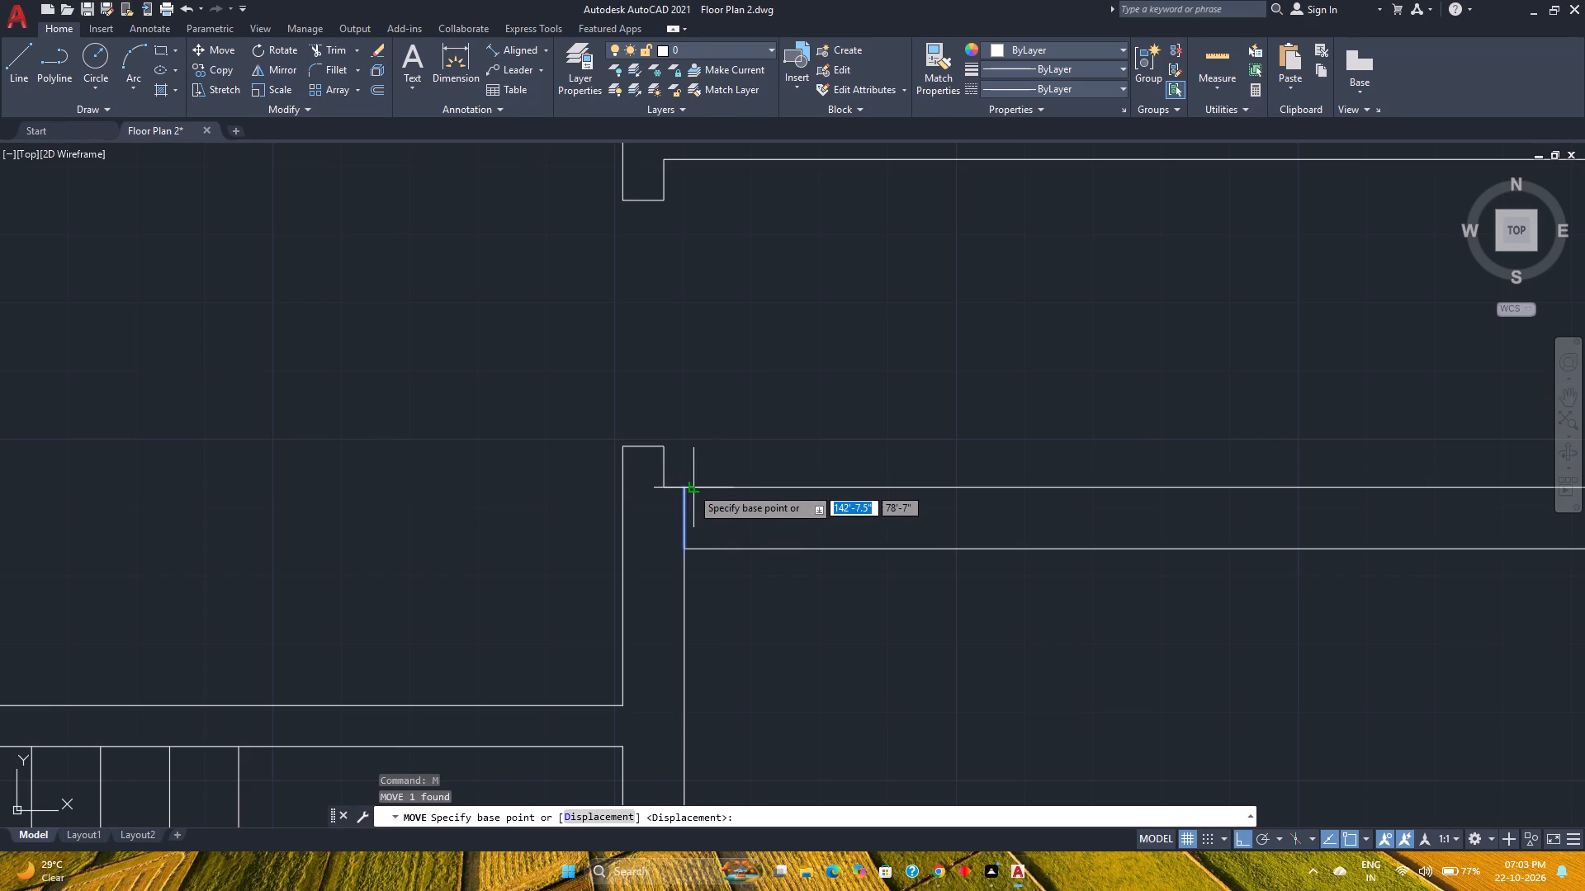
{"action": "left_click", "coordinate": [684, 488]}
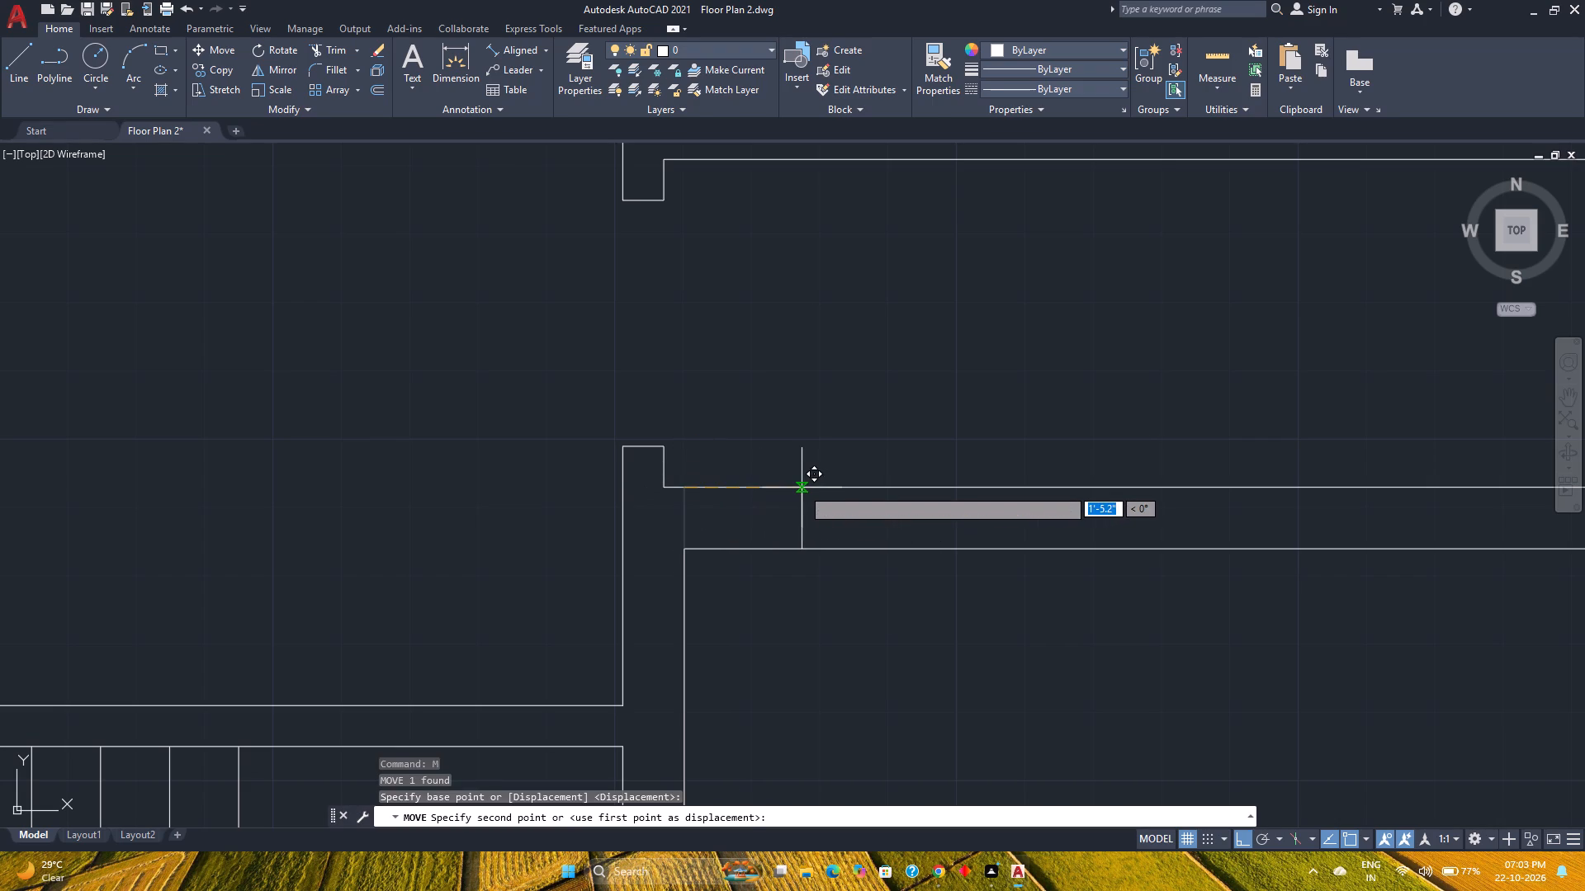
{"action": "key", "text": "2"}
{"action": "key", "text": "apostrophe"}
{"action": "key", "text": "Return"}
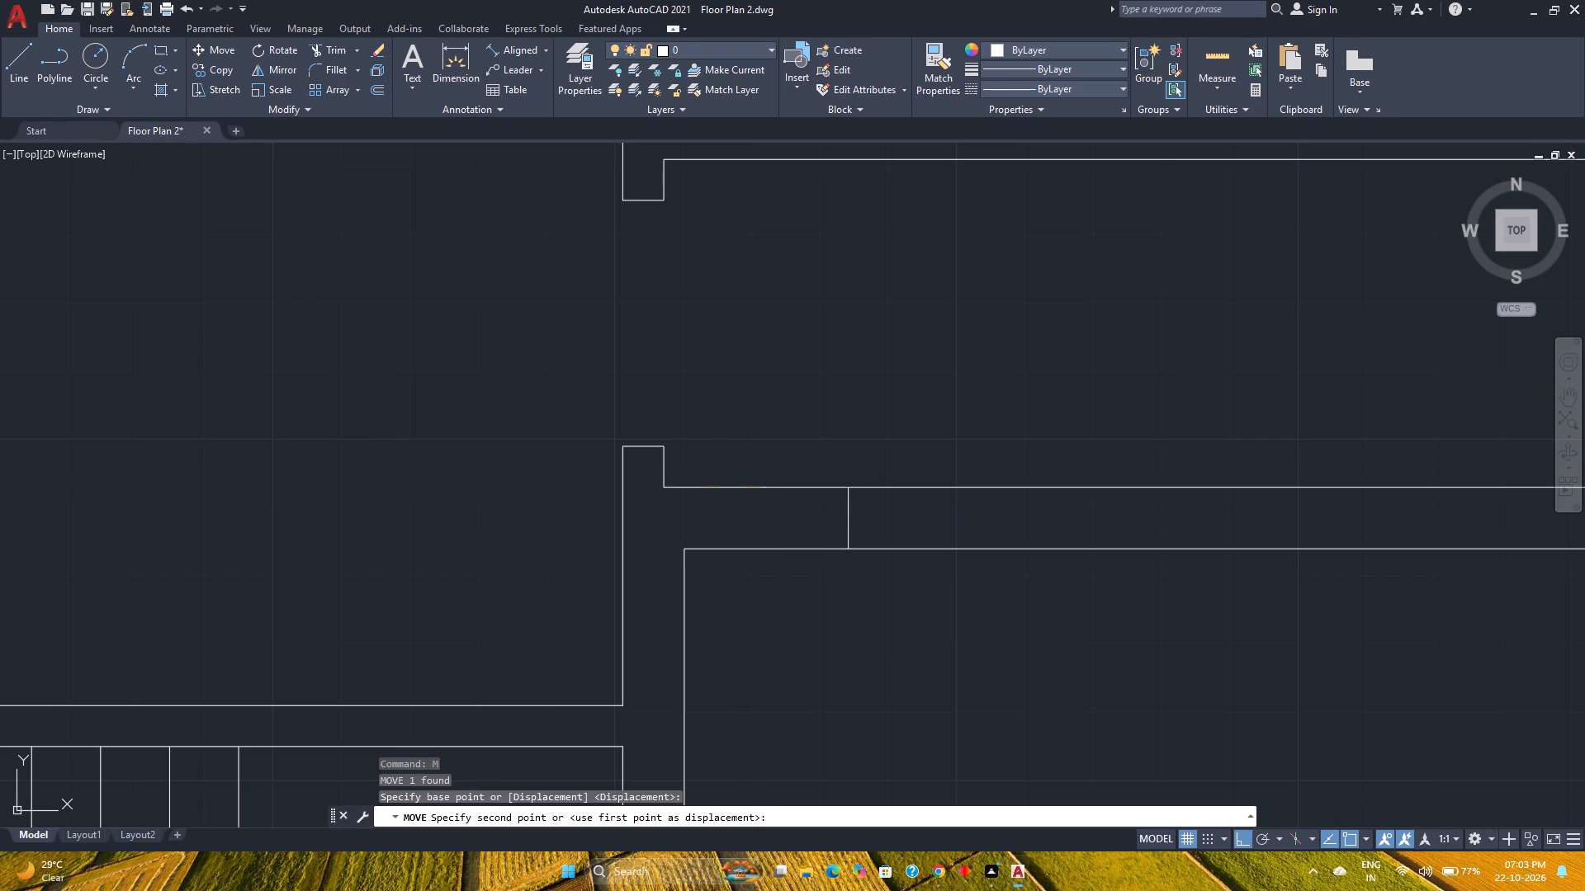
Offset the short vertical line 3'6" to the east to mark the other side of the wall opening.
{"action": "scroll", "coordinate": [764, 633], "scroll_direction": "down", "scroll_amount": 2}
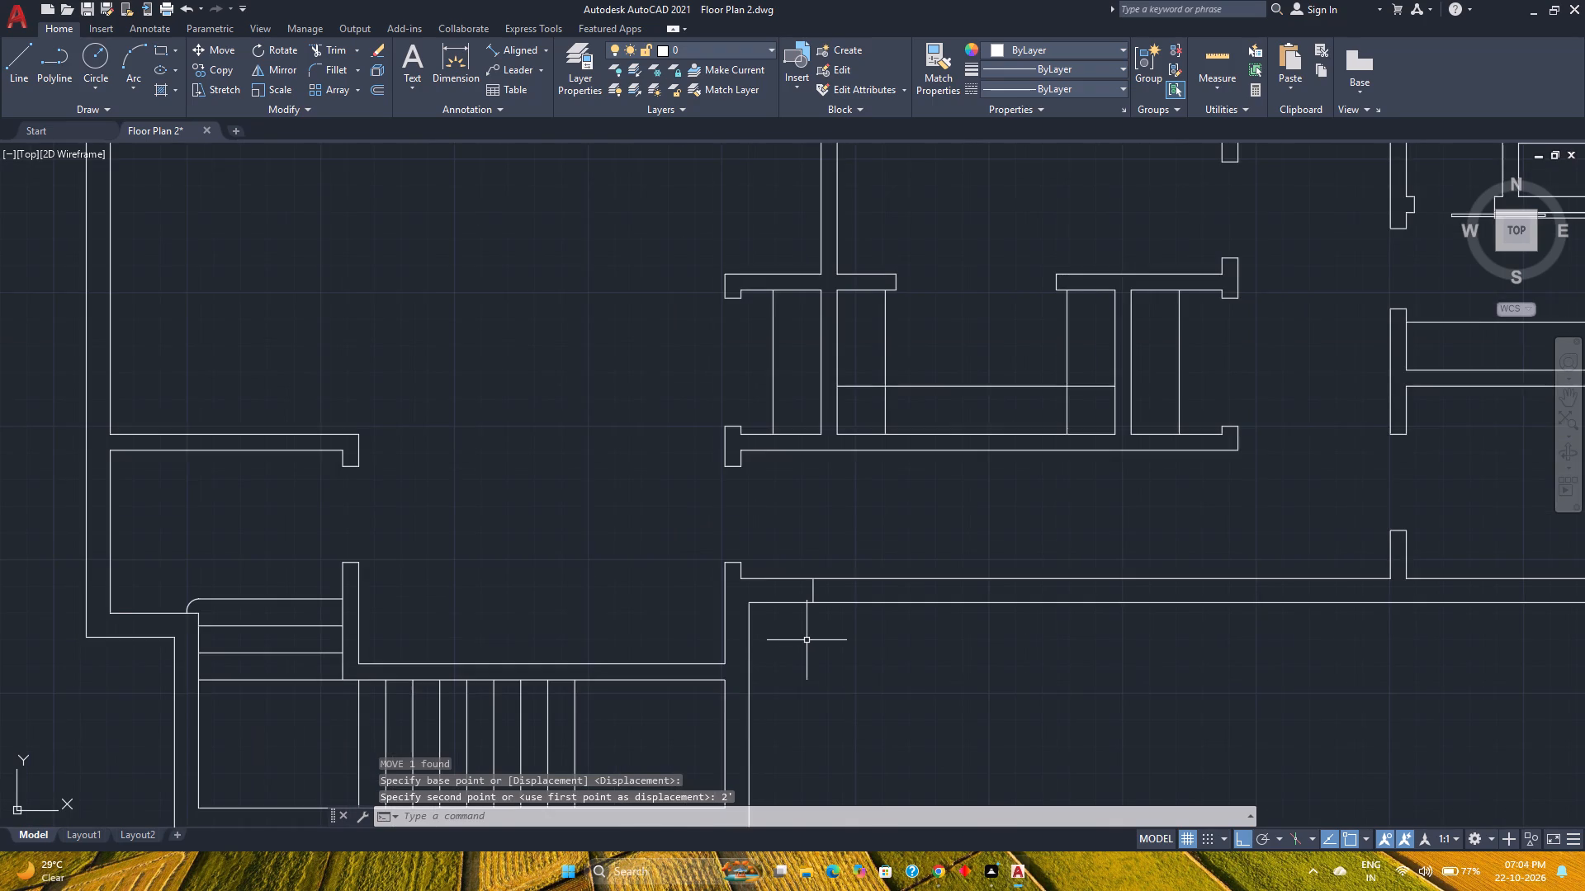
{"action": "scroll", "coordinate": [807, 640], "scroll_direction": "down", "scroll_amount": 1}
{"action": "scroll", "coordinate": [807, 640], "scroll_direction": "up", "scroll_amount": 1}
{"action": "middle_click_drag", "start_coordinate": [807, 639], "coordinate": [789, 635]}
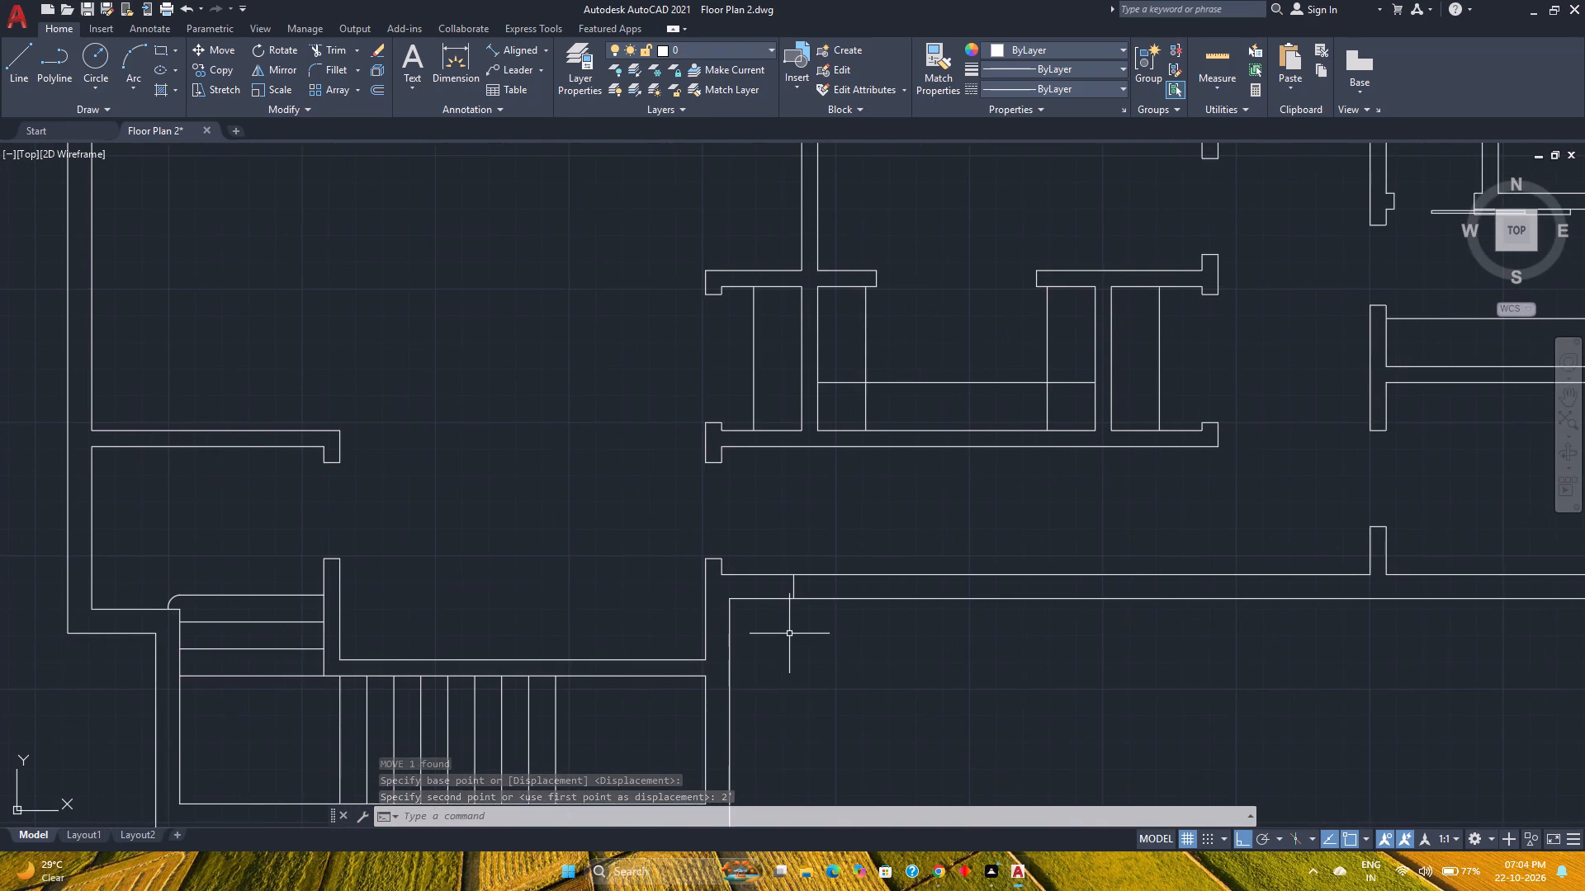
{"action": "scroll", "coordinate": [789, 634], "scroll_direction": "down", "scroll_amount": 1}
{"action": "left_click", "coordinate": [376, 92]}
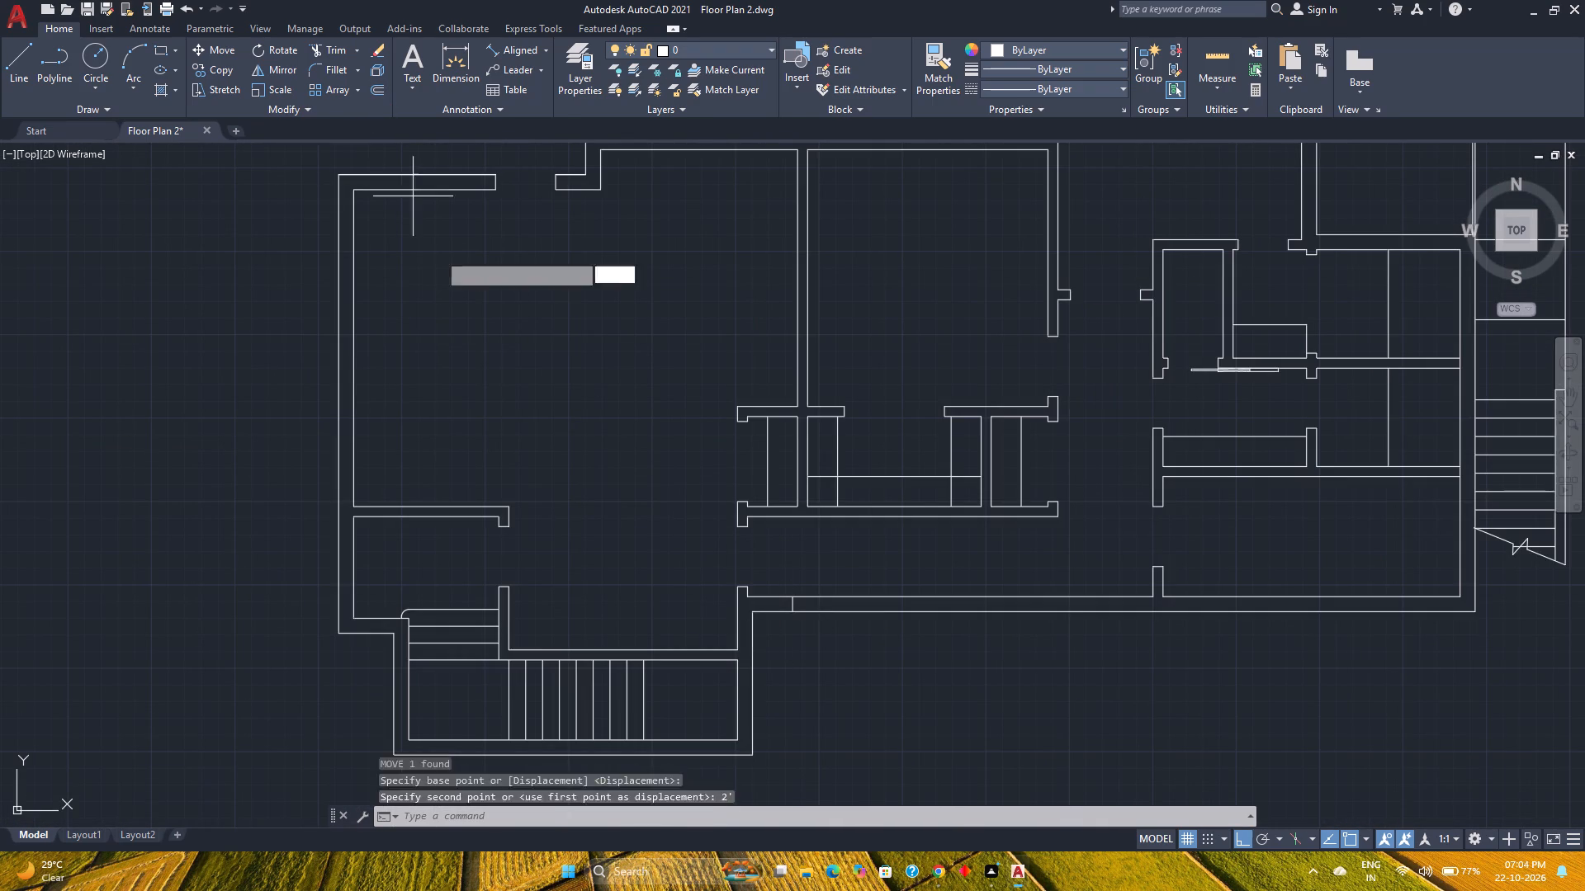
{"action": "type", "text": "3'6\""}
{"action": "key", "text": "Return"}
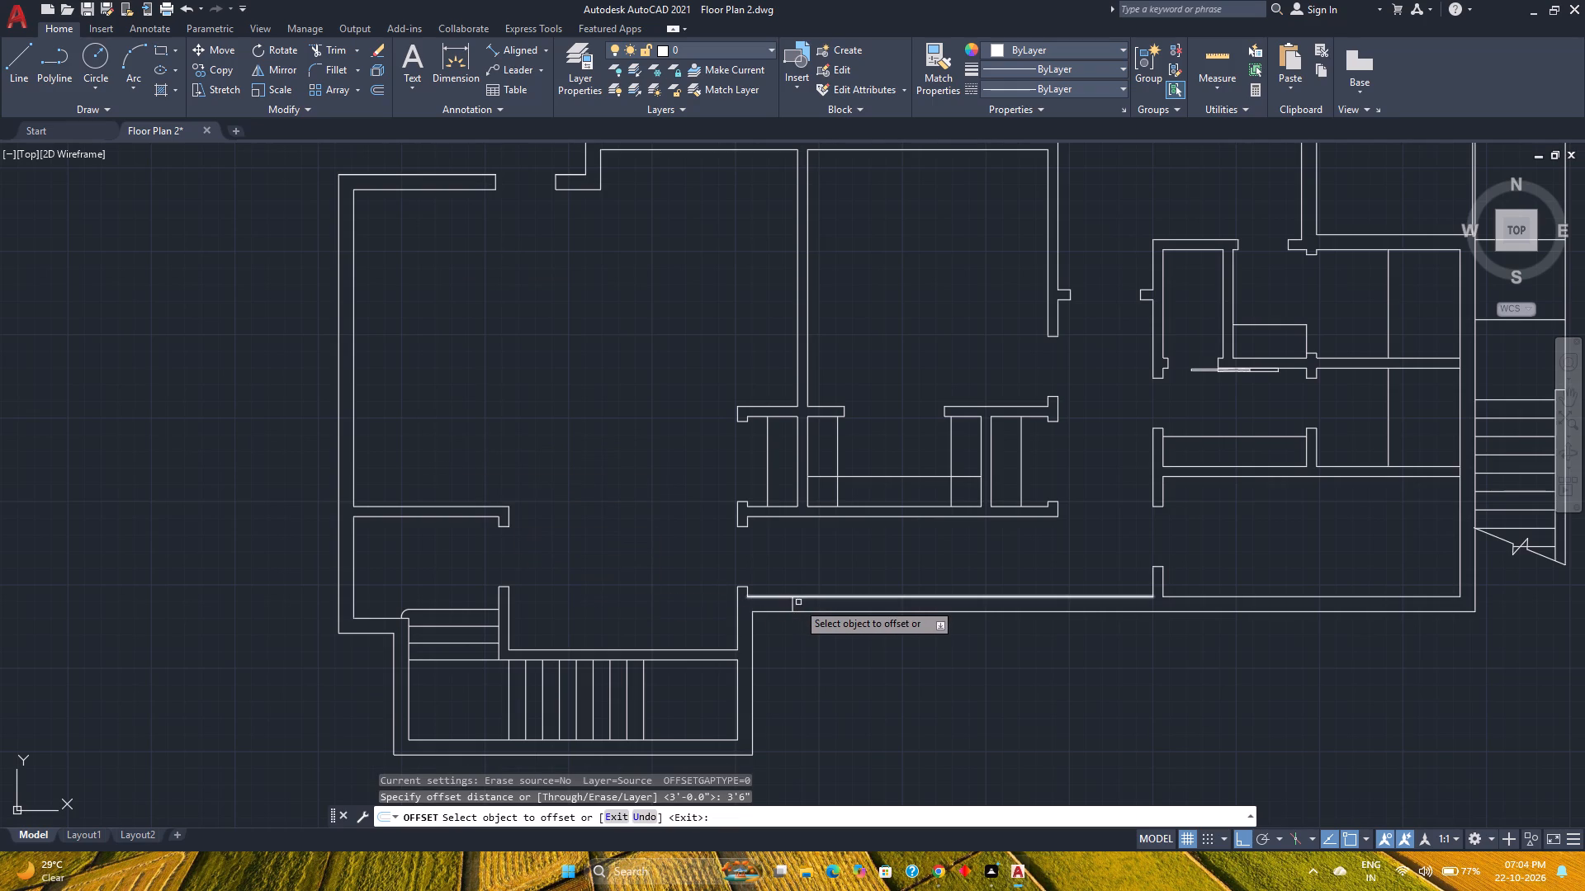
{"action": "left_click", "coordinate": [793, 606]}
{"action": "left_click", "coordinate": [831, 606]}
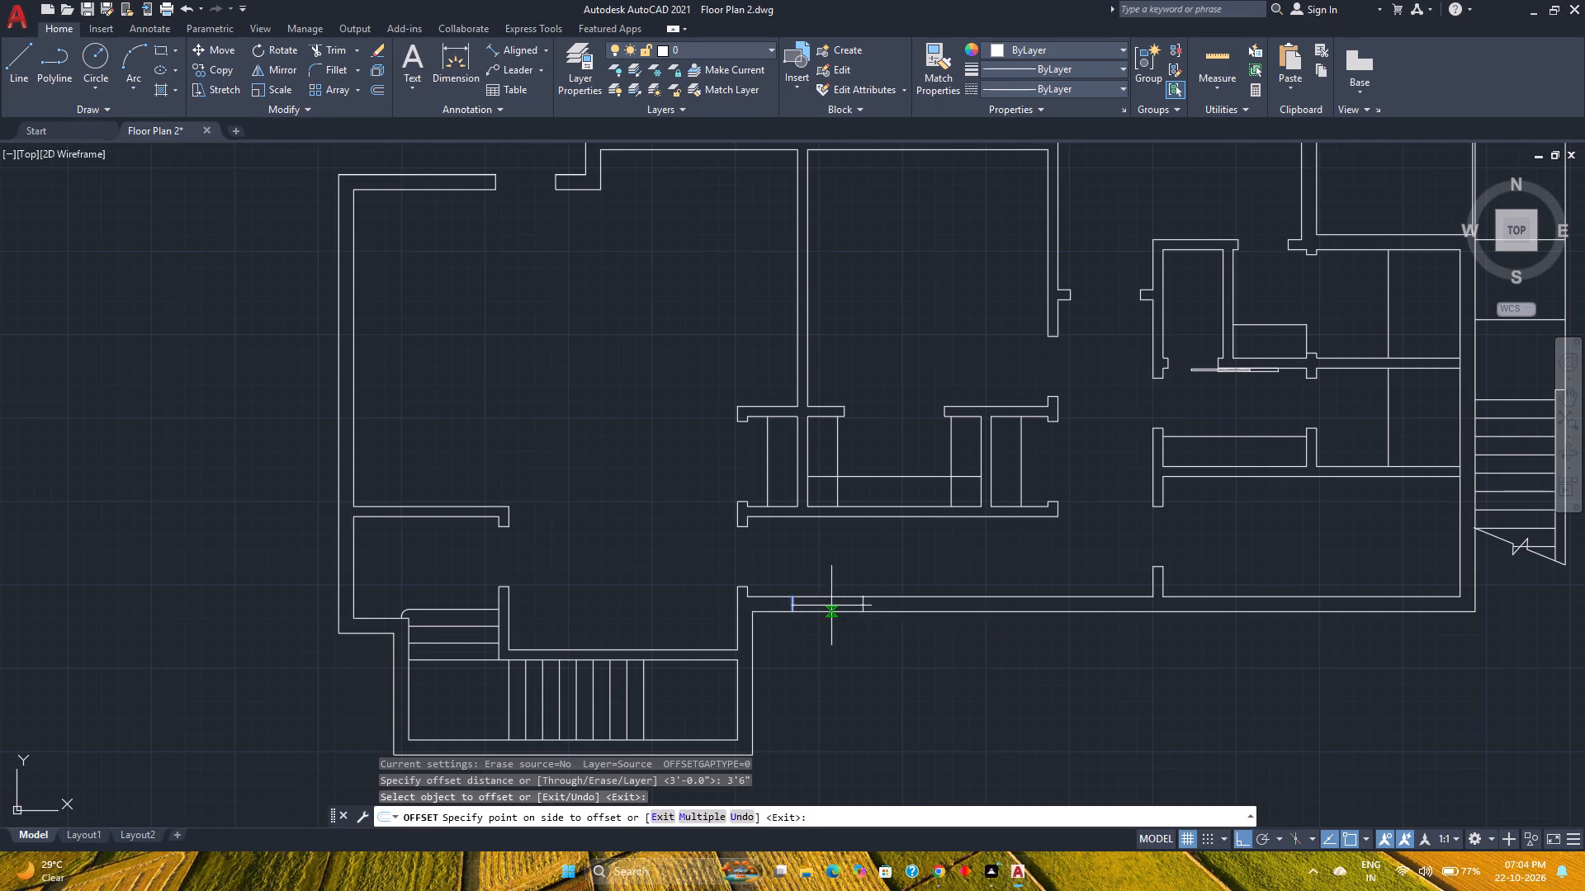
{"action": "middle_click_drag", "start_coordinate": [842, 669], "coordinate": [817, 667]}
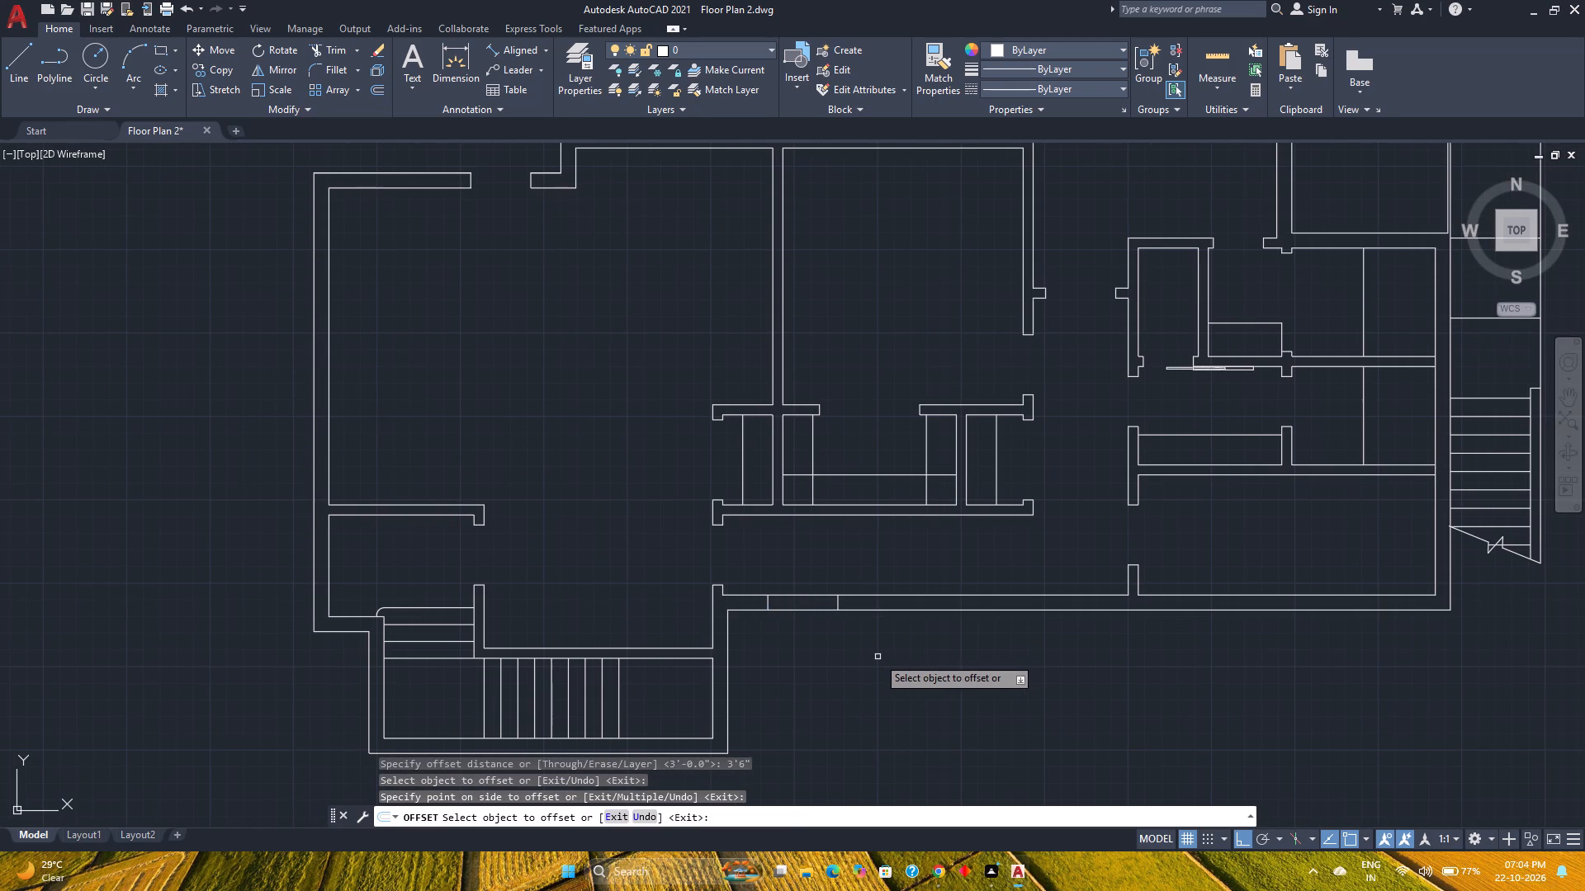
{"action": "key", "text": "Escape"}
Trim both south wall lines between the two short vertical lines to create the opening.
{"action": "key", "text": "t"}
{"action": "key", "text": "r"}
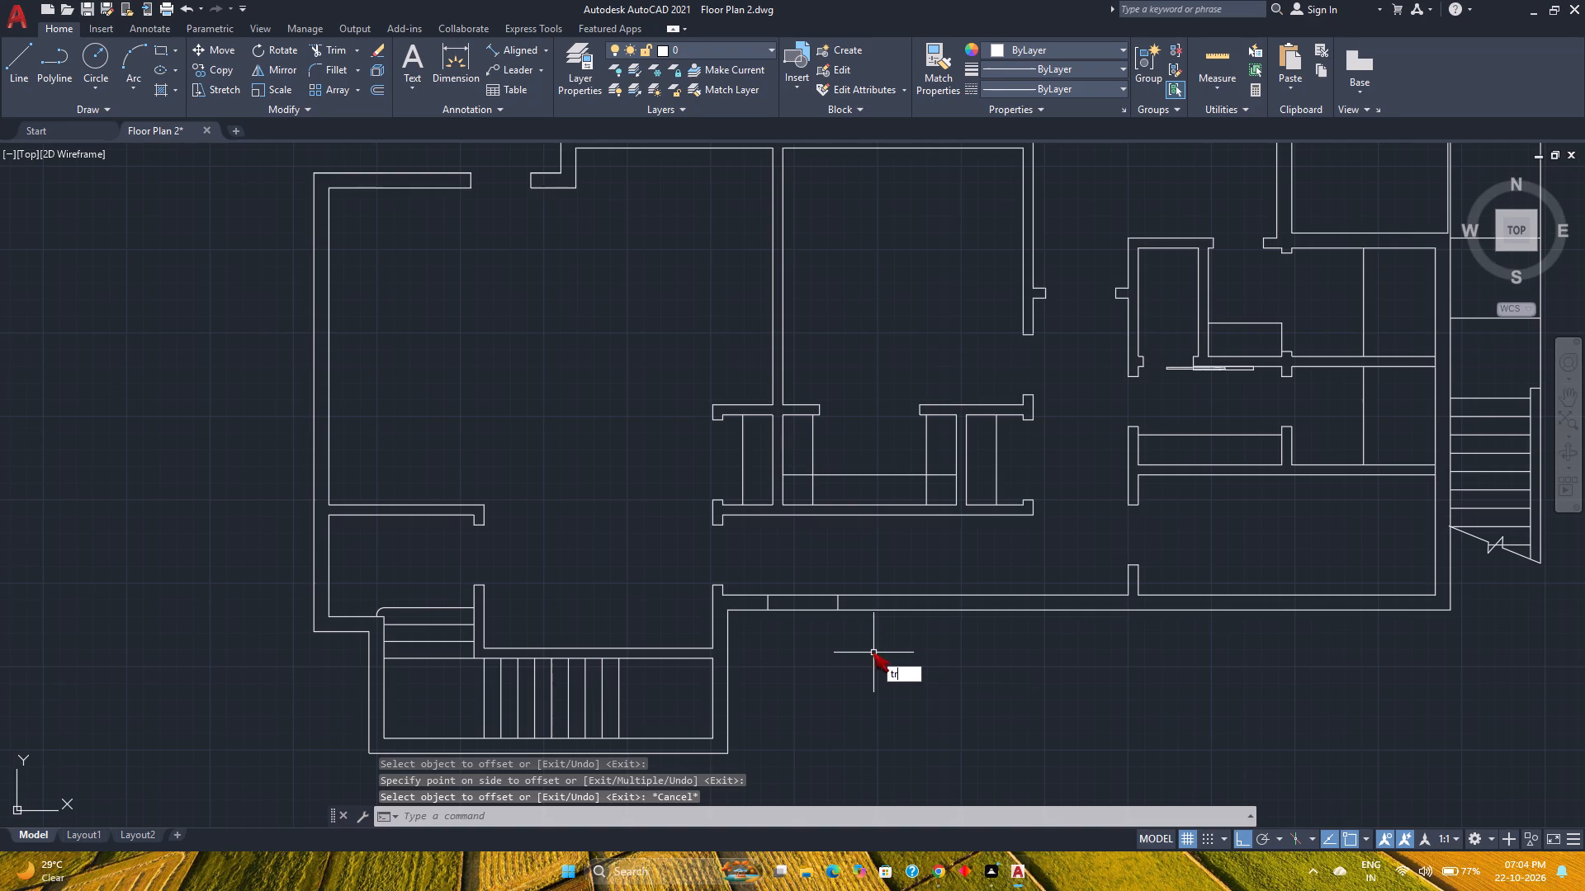
{"action": "key", "text": "Return"}
{"action": "left_click", "coordinate": [814, 582]}
{"action": "left_click", "coordinate": [814, 627]}
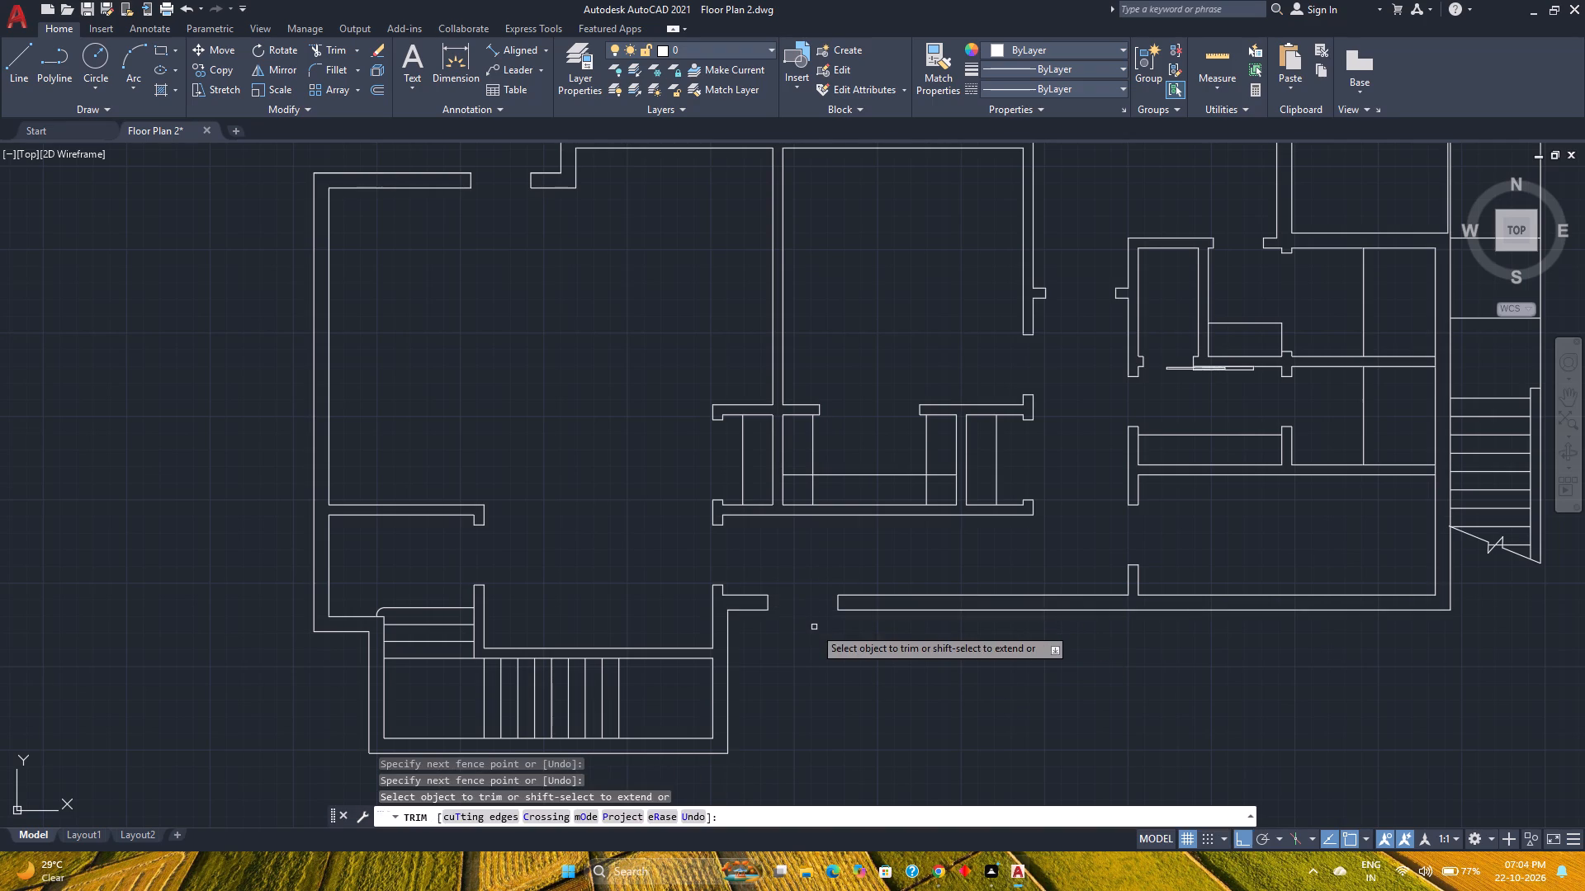
{"action": "key", "text": "Escape"}
Save the Floor Plan 2.dwg drawing with the new south wall opening.
{"action": "key", "text": "ctrl+s"}
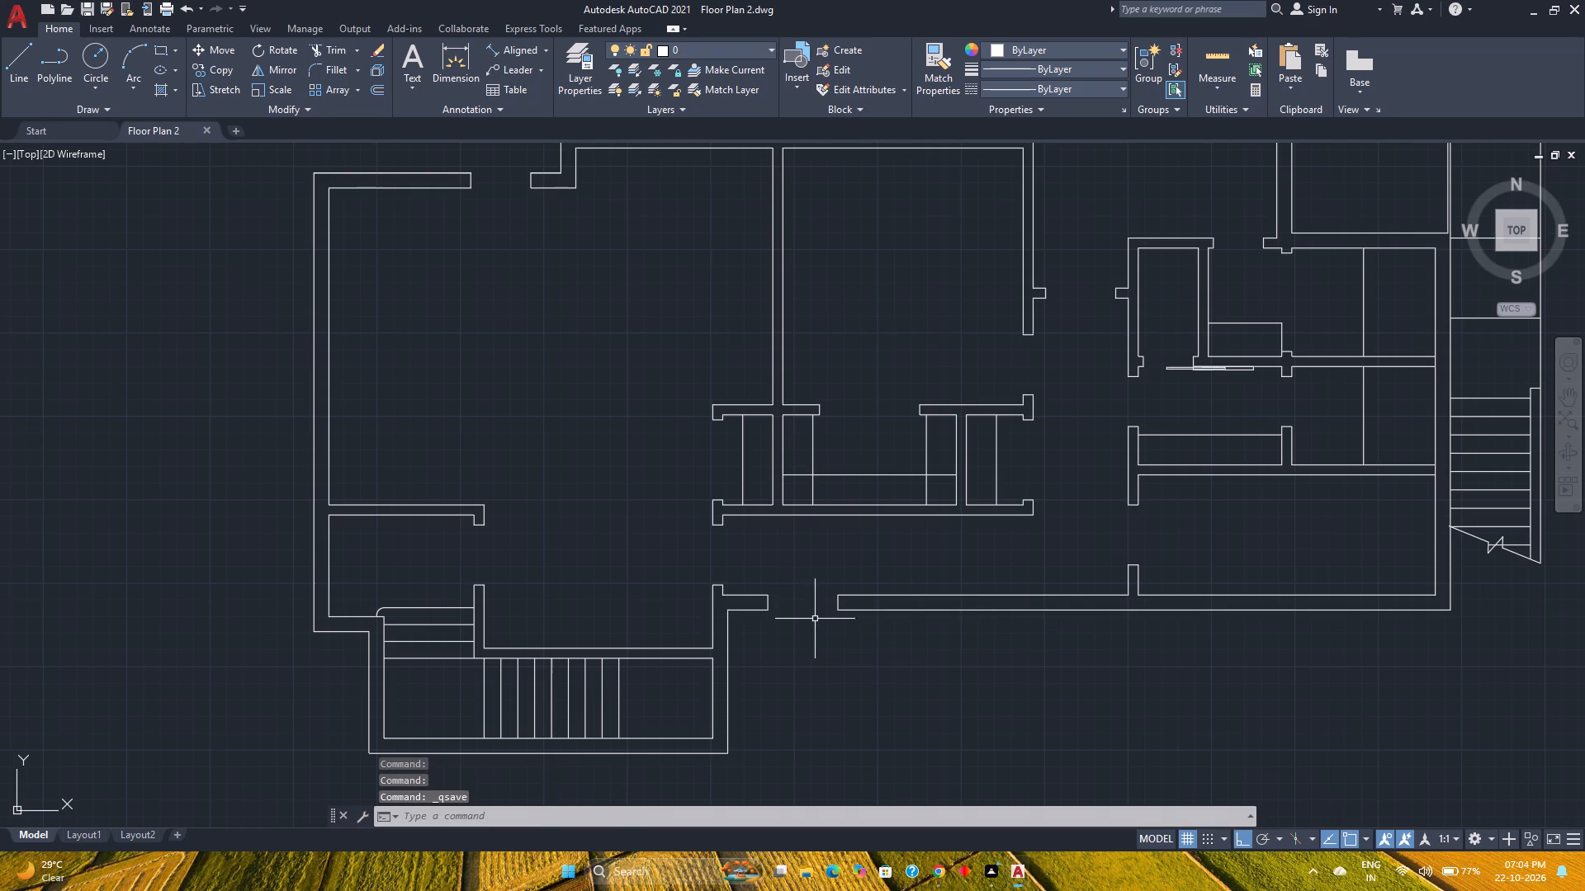
Draw a line 4.5" north from the stairwell's outer southeast corner, continuing about 2'-4" horizontally to the east.
{"action": "scroll", "coordinate": [975, 602], "scroll_direction": "down", "scroll_amount": 1}
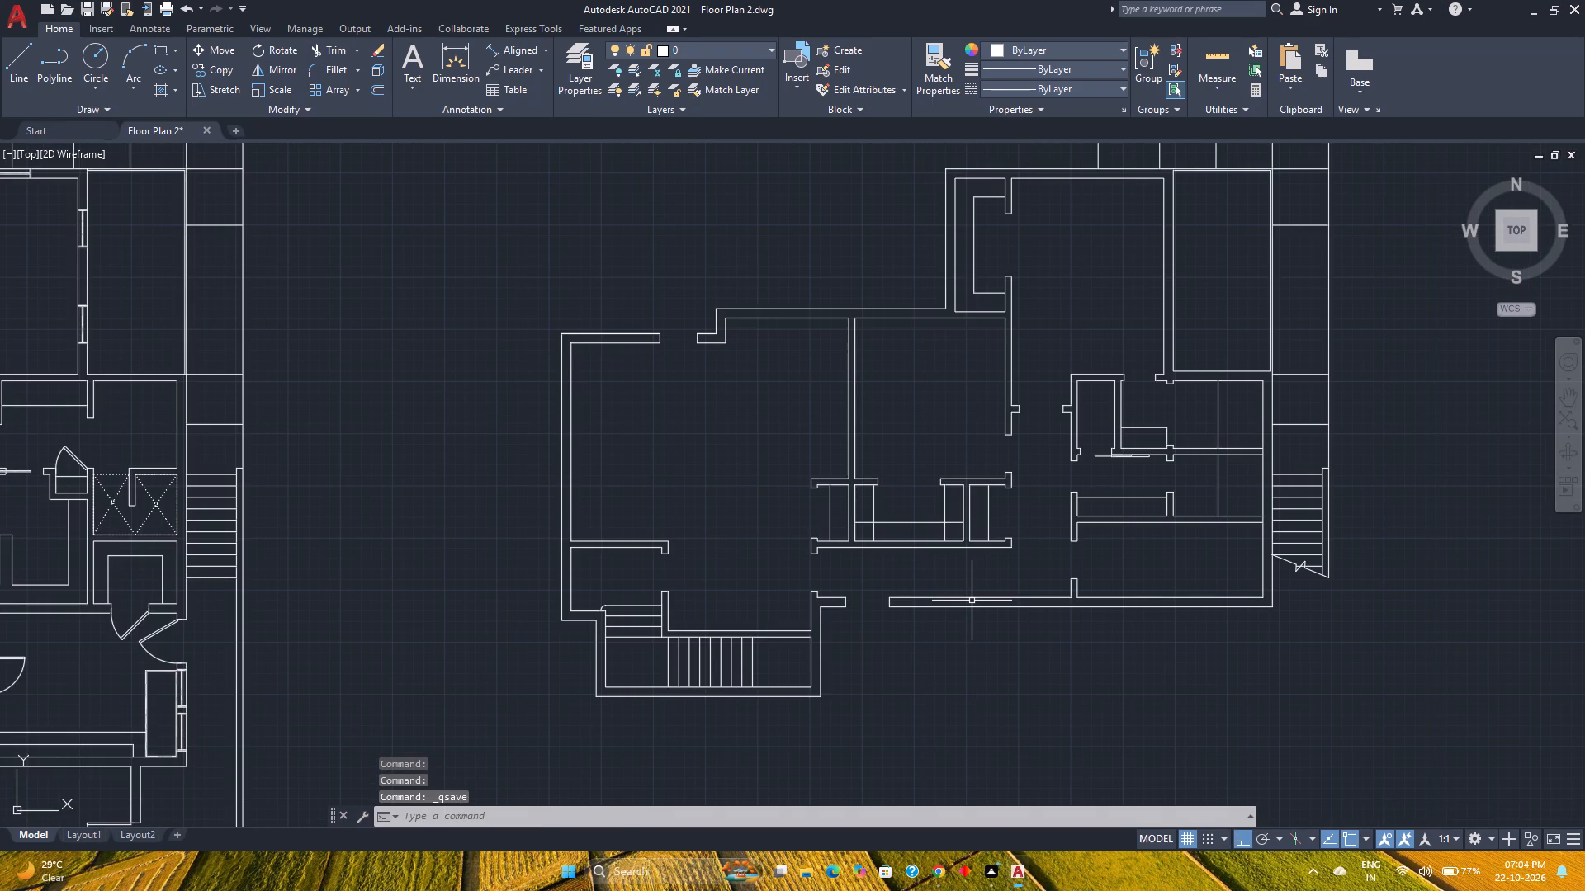
{"action": "scroll", "coordinate": [973, 598], "scroll_direction": "down", "scroll_amount": 2}
{"action": "scroll", "coordinate": [973, 598], "scroll_direction": "up", "scroll_amount": 1}
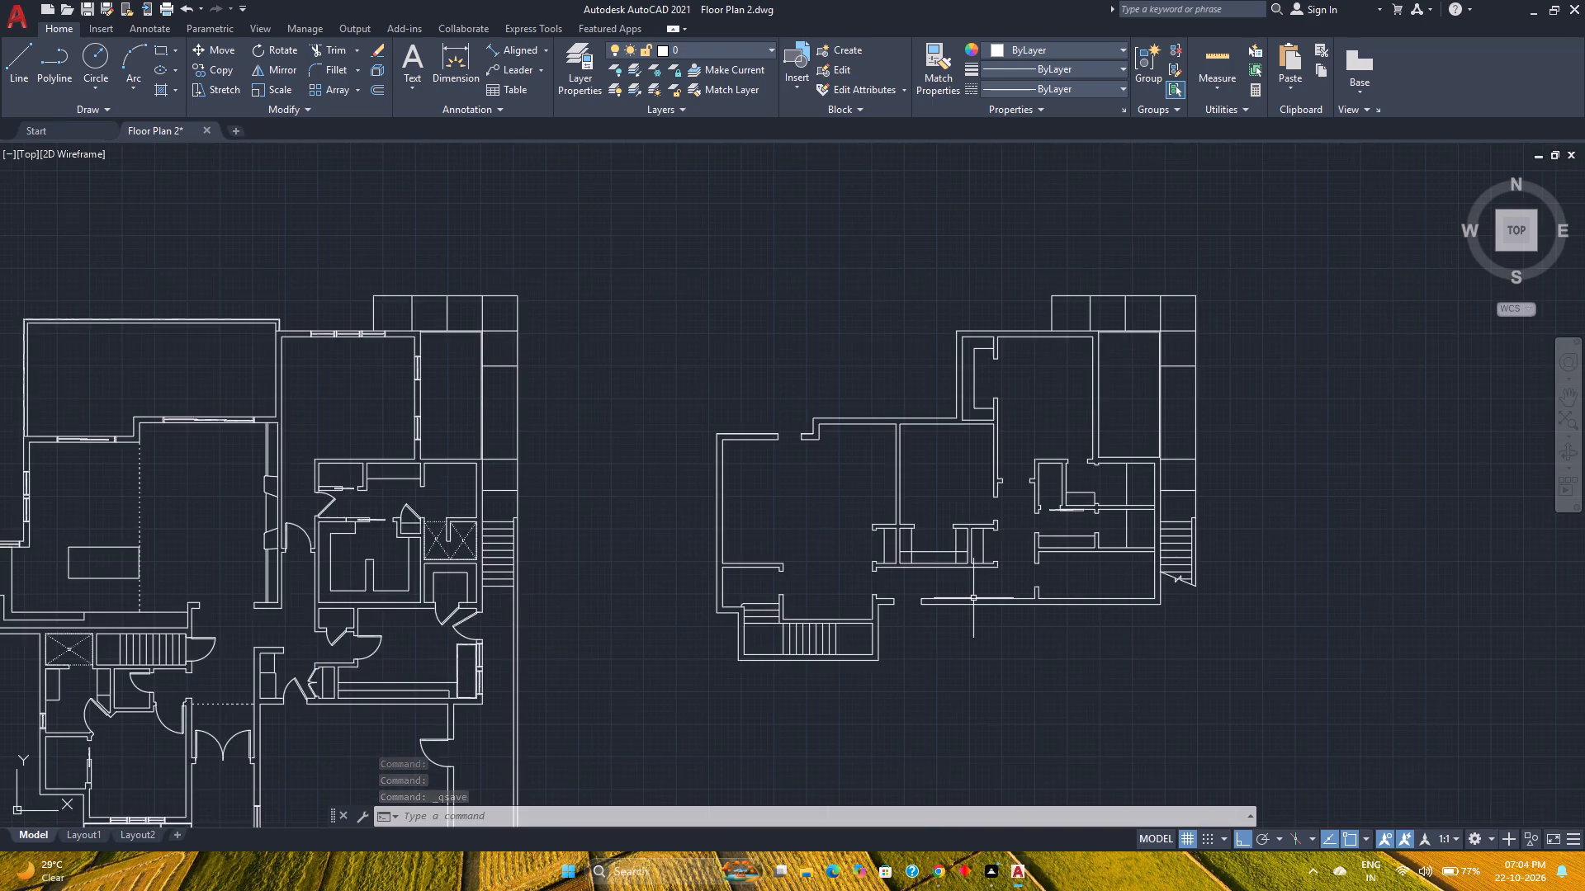
{"action": "scroll", "coordinate": [973, 598], "scroll_direction": "down", "scroll_amount": 2}
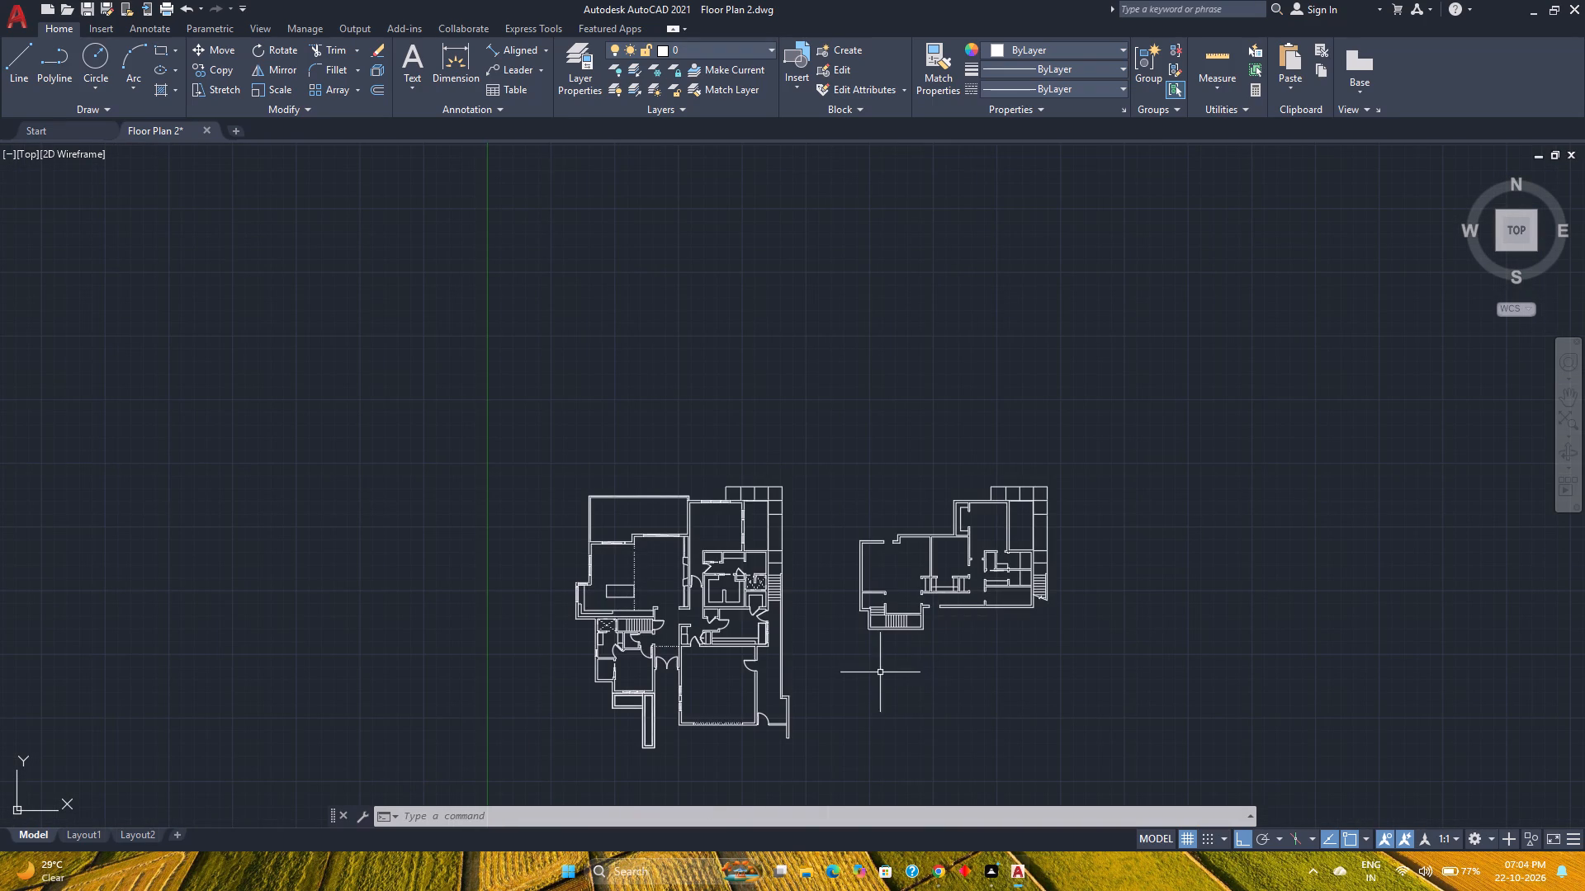
{"action": "scroll", "coordinate": [945, 624], "scroll_direction": "up", "scroll_amount": 2}
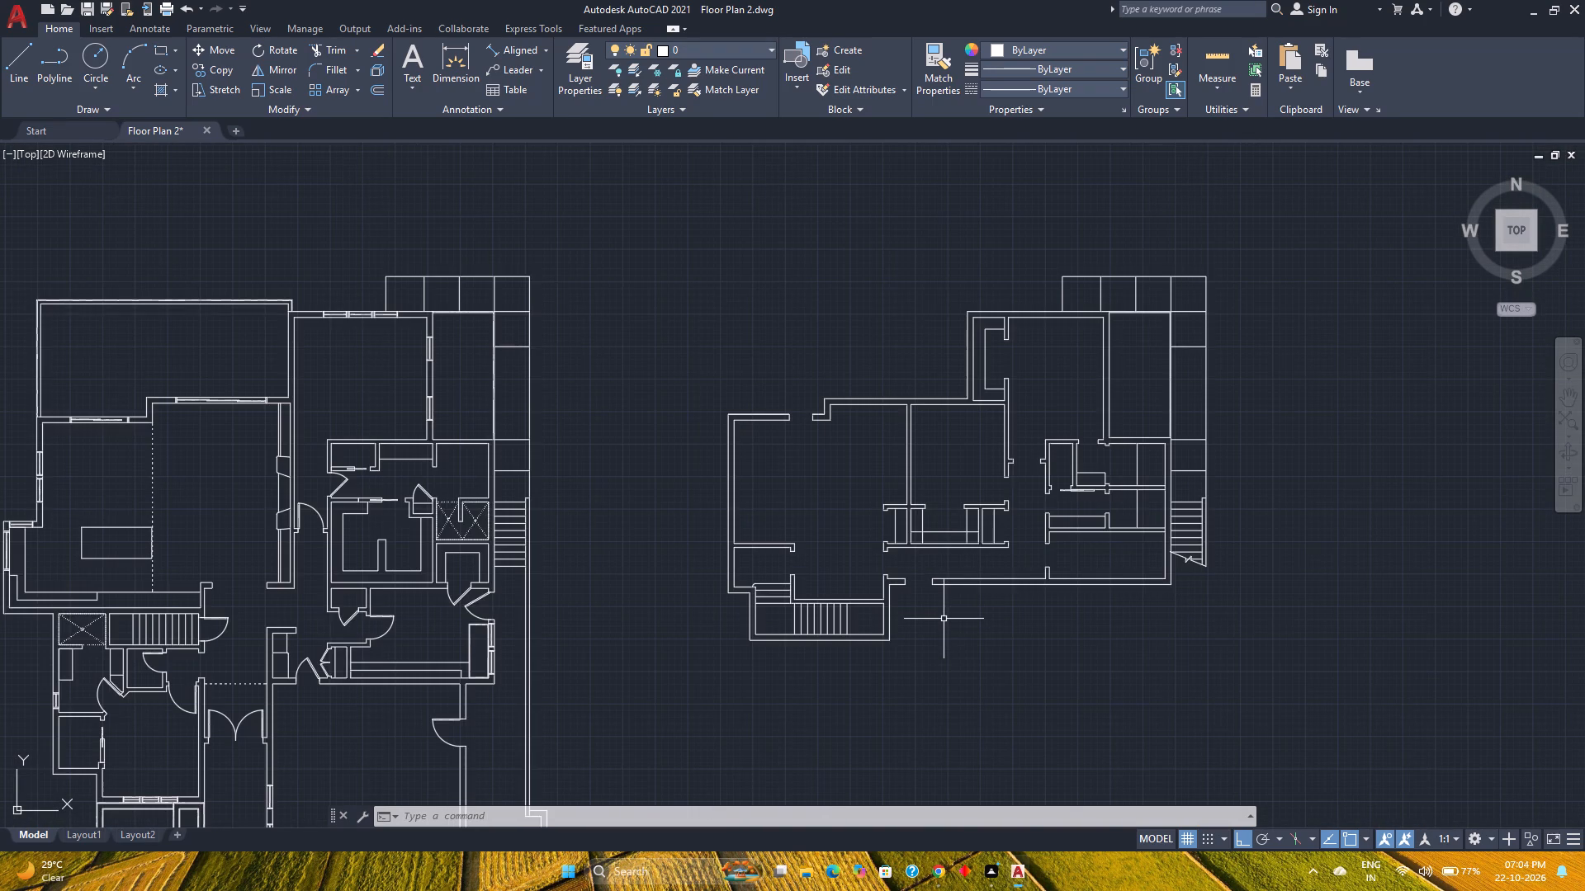
{"action": "scroll", "coordinate": [943, 619], "scroll_direction": "up", "scroll_amount": 1}
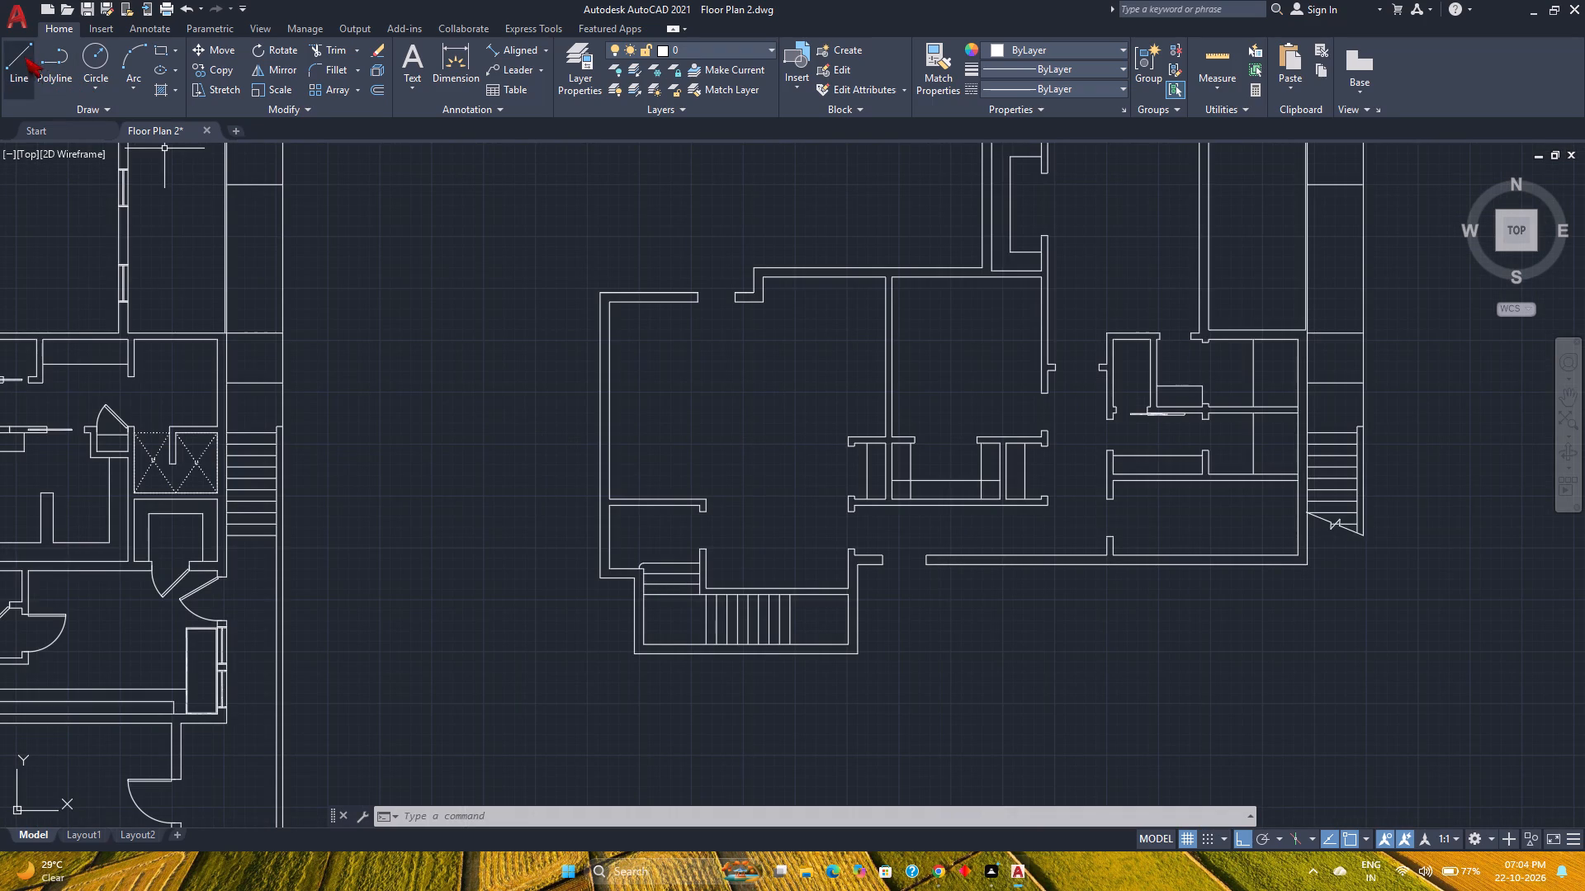
{"action": "left_click", "coordinate": [24, 56]}
{"action": "scroll", "coordinate": [826, 646], "scroll_direction": "up", "scroll_amount": 2}
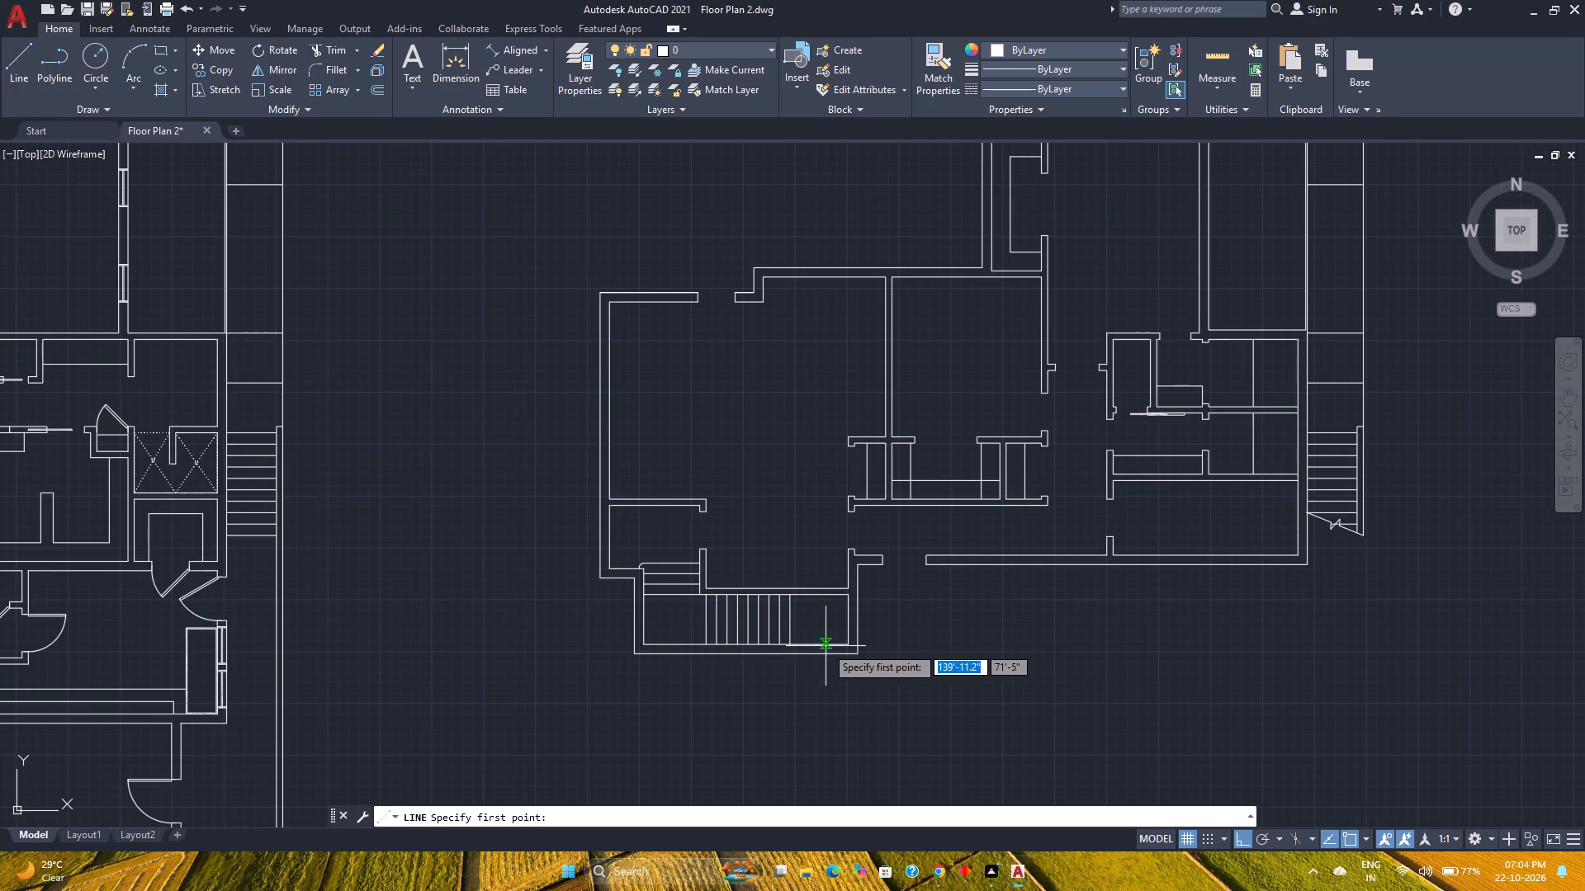
{"action": "scroll", "coordinate": [848, 656], "scroll_direction": "up", "scroll_amount": 2}
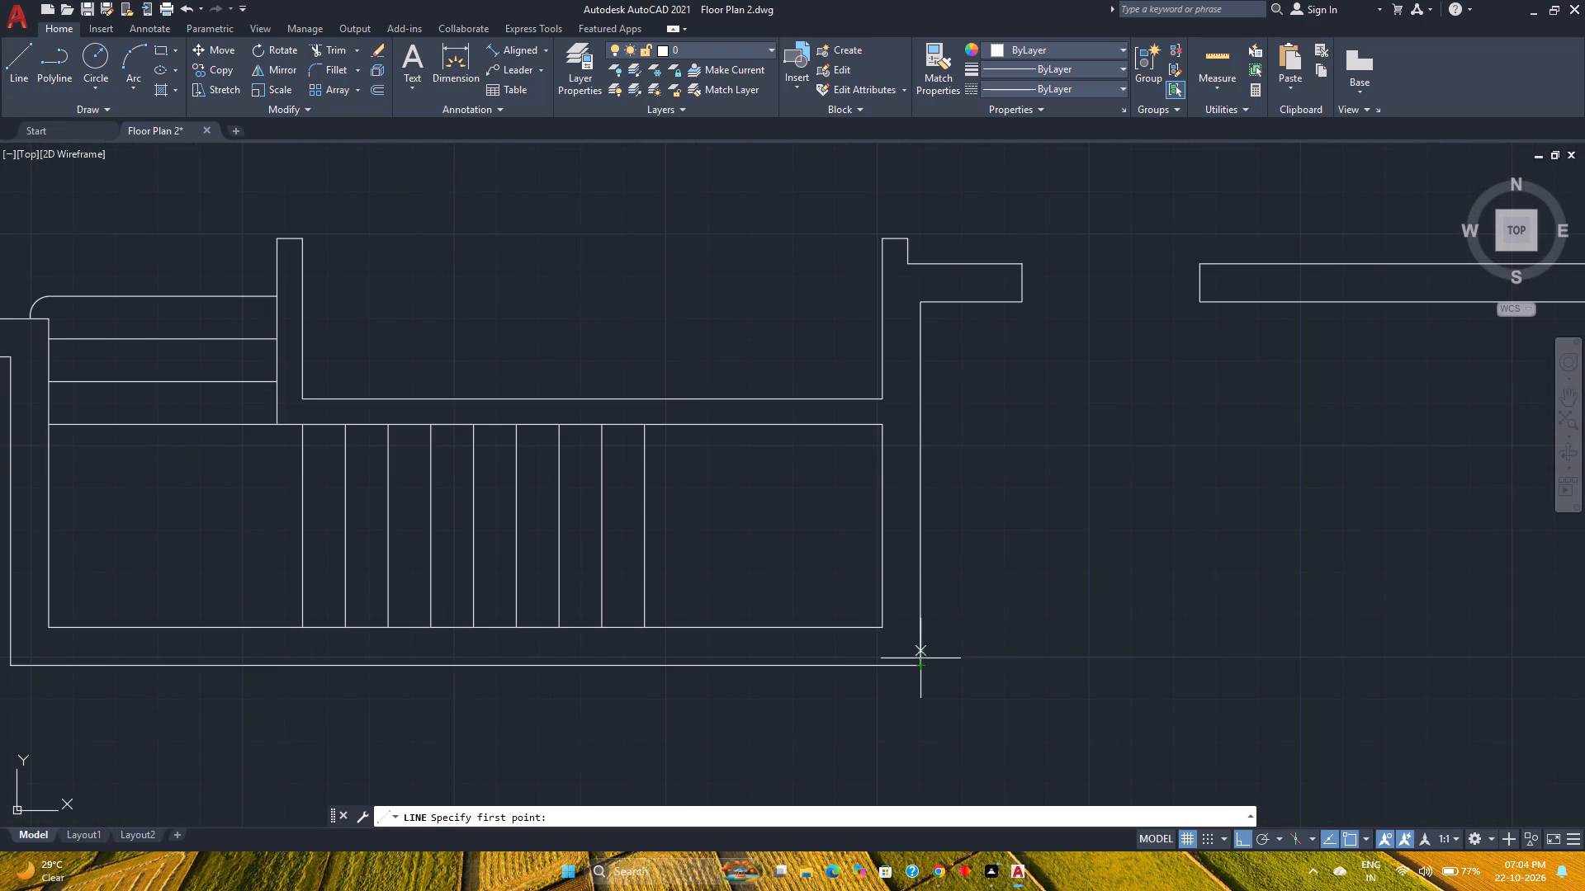
{"action": "left_click", "coordinate": [920, 662]}
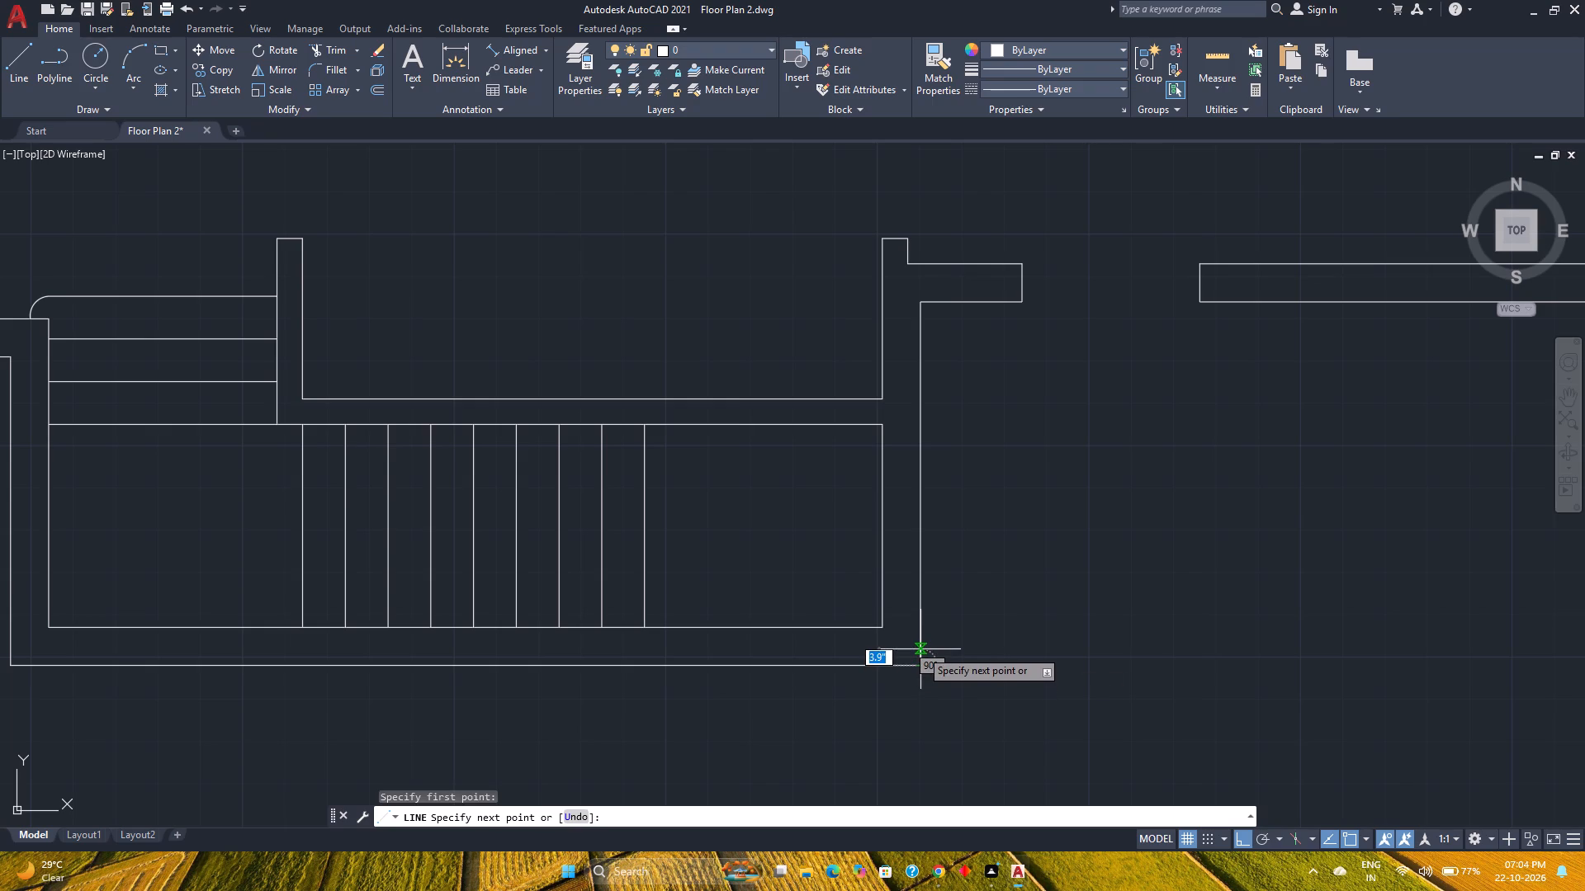
{"action": "type", "text": "4.5"}
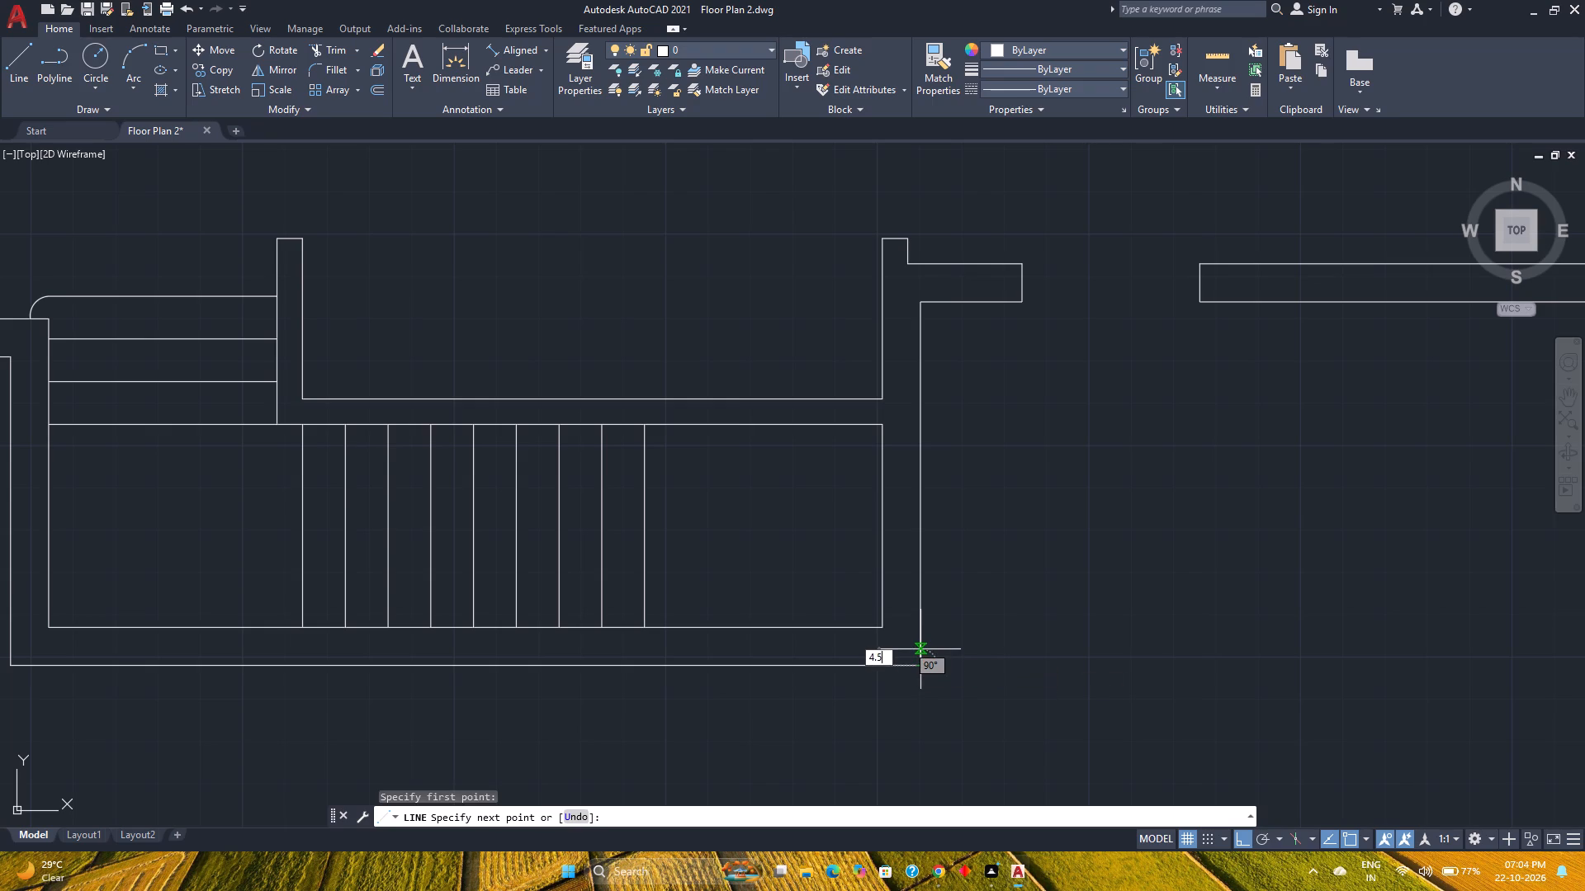
{"action": "key", "text": "Return"}
{"action": "left_click", "coordinate": [1040, 641]}
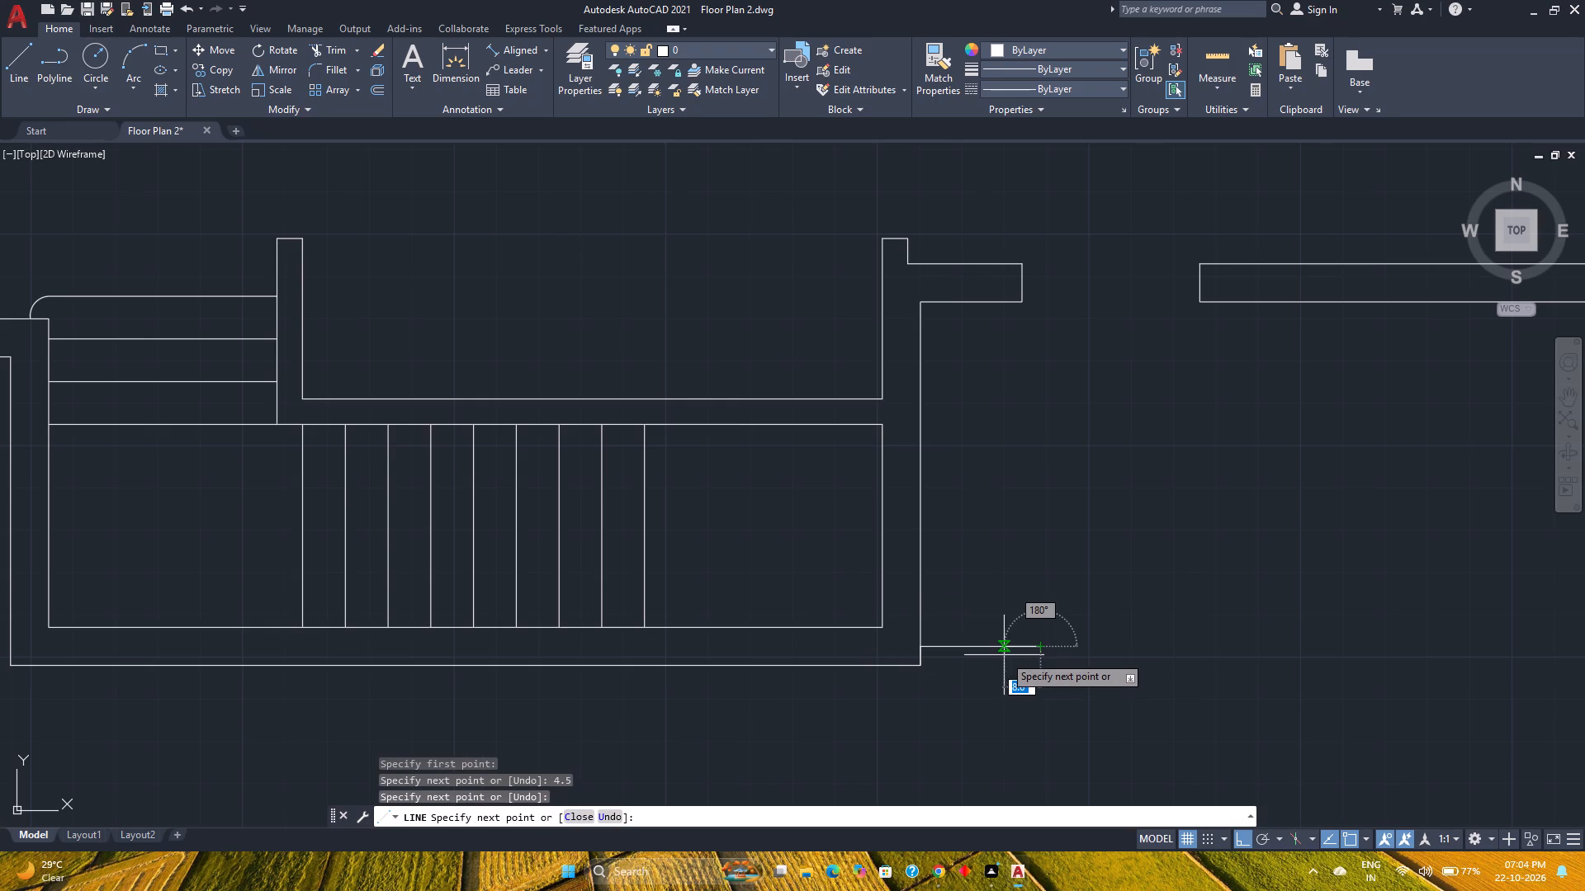
{"action": "key", "text": "Escape"}
Delete the 4.5" vertical segment at the stairwell's outer southeast corner.
{"action": "scroll", "coordinate": [941, 663], "scroll_direction": "up", "scroll_amount": 2}
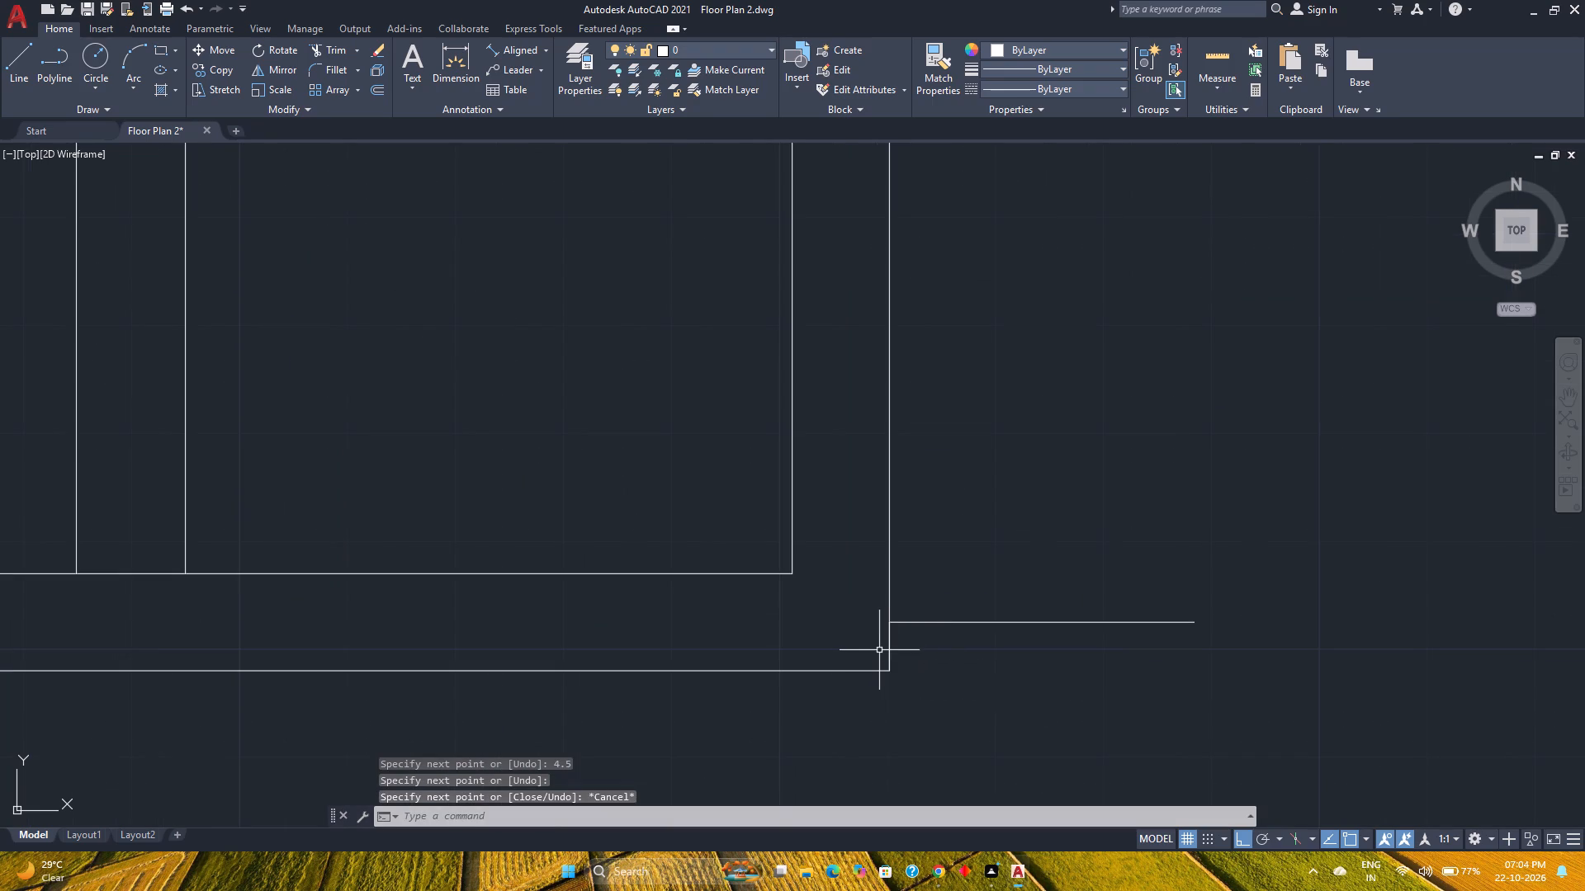
{"action": "left_click", "coordinate": [891, 651]}
{"action": "key", "text": "Delete"}
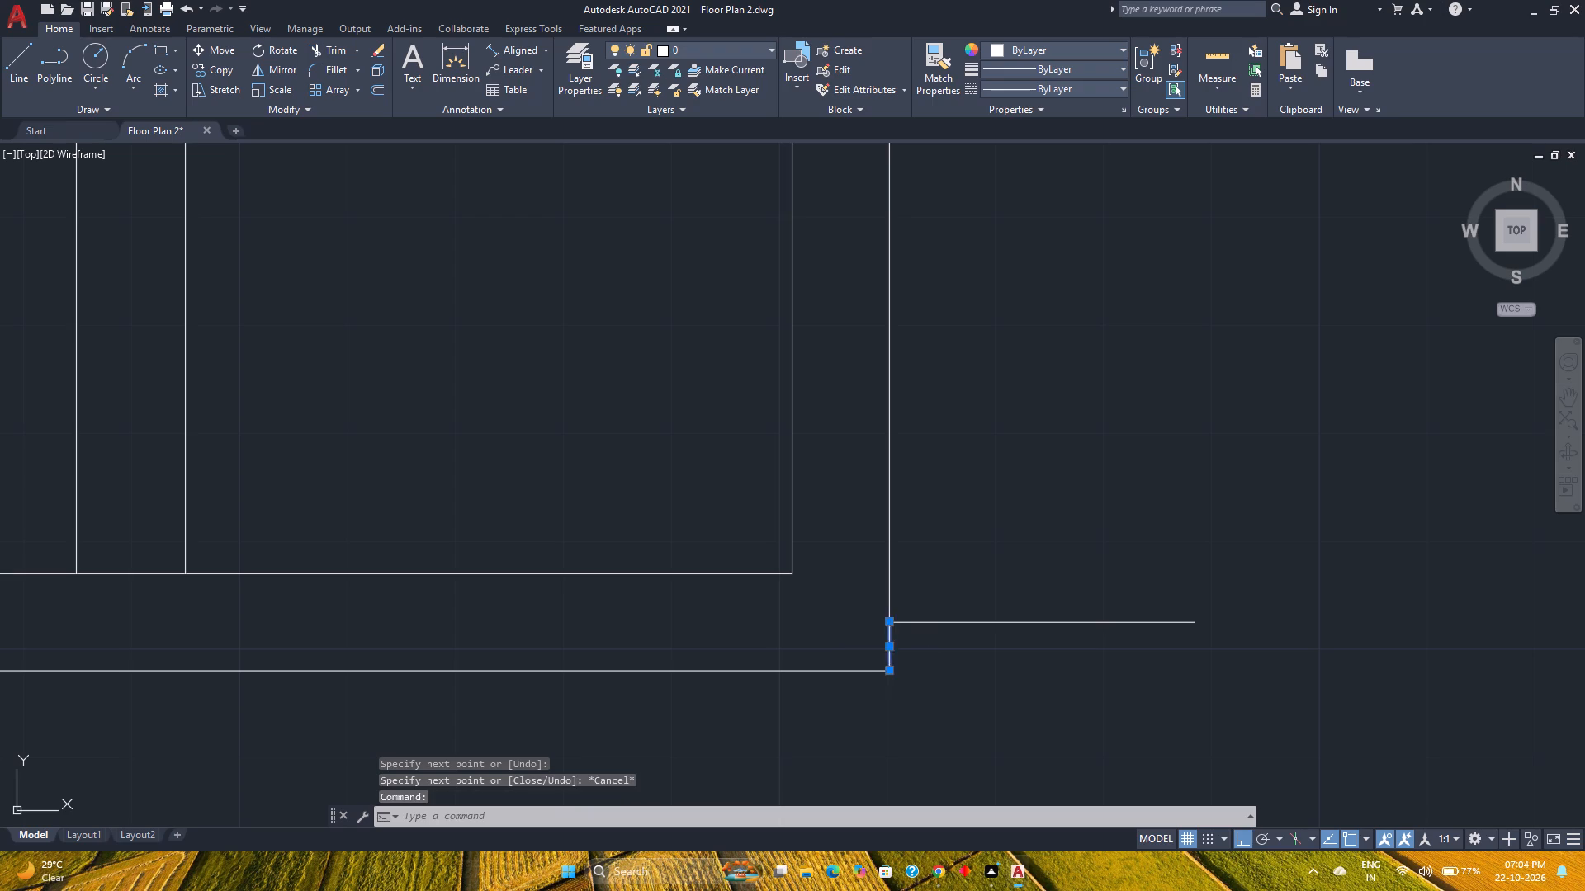
Stretch the east end of the horizontal line beside the stairwell 14' farther east.
{"action": "scroll", "coordinate": [891, 650], "scroll_direction": "down", "scroll_amount": 3}
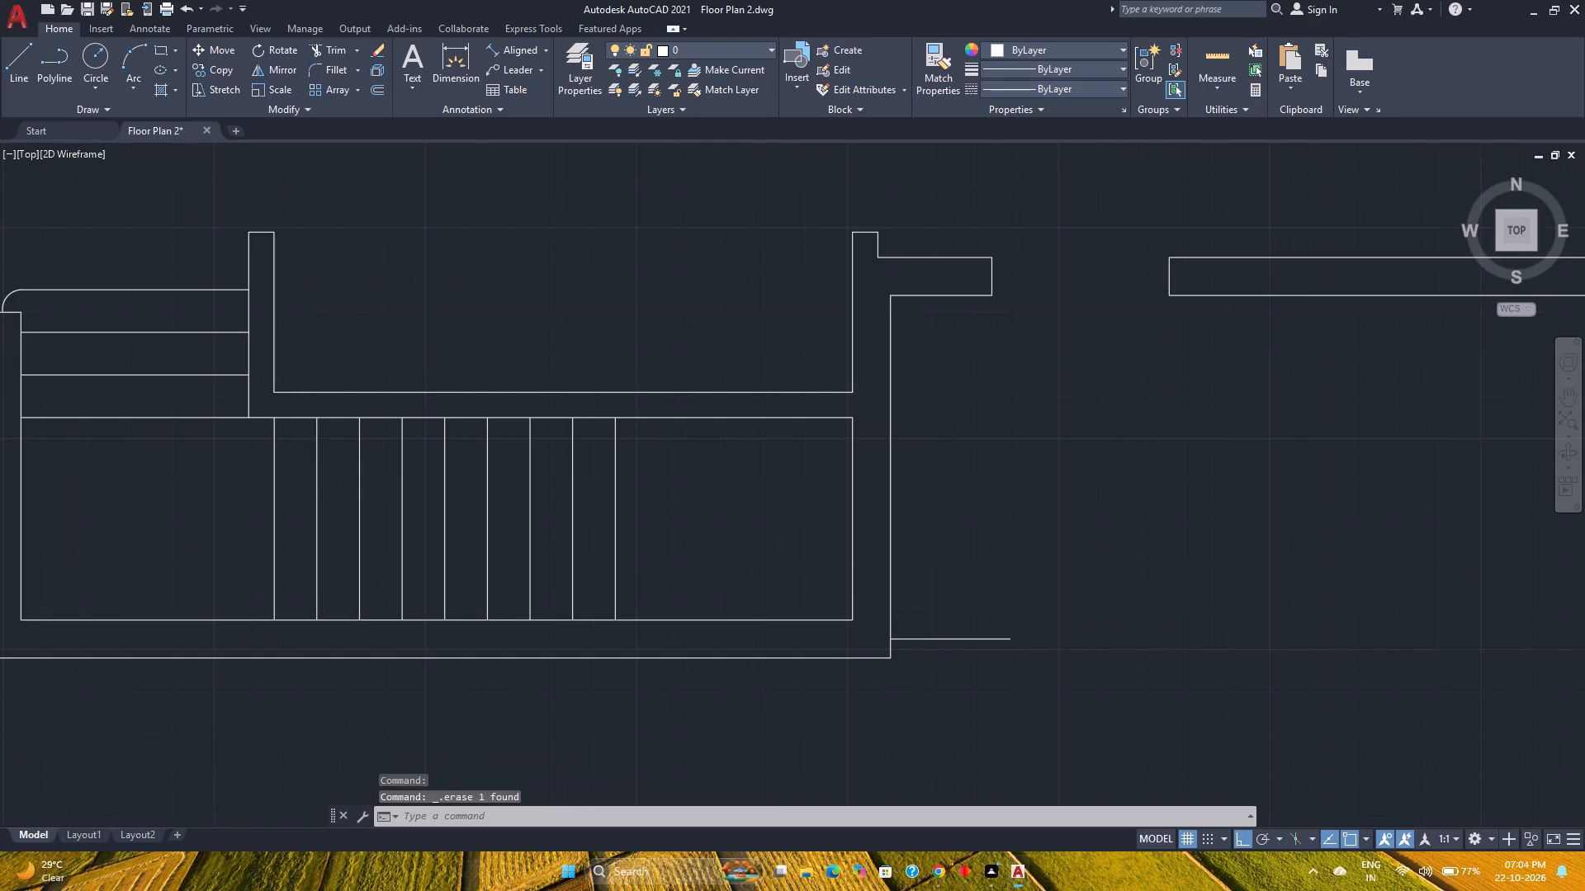
{"action": "left_click", "coordinate": [930, 639]}
{"action": "scroll", "coordinate": [930, 638], "scroll_direction": "down", "scroll_amount": 1}
{"action": "middle_click_drag", "start_coordinate": [930, 638], "coordinate": [795, 629]}
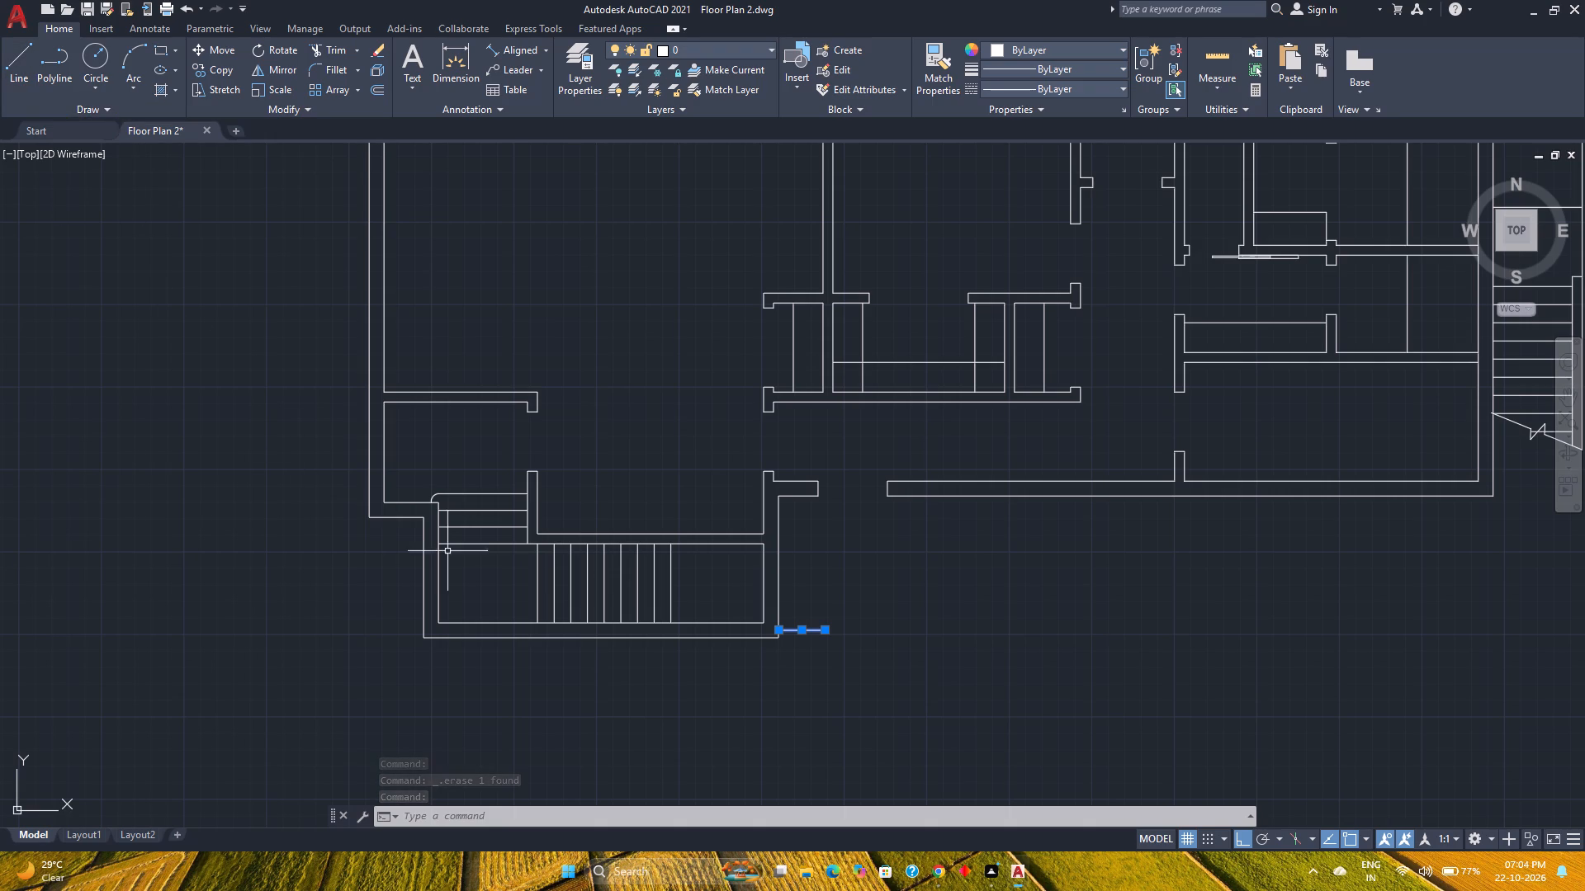
{"action": "left_click", "coordinate": [825, 629]}
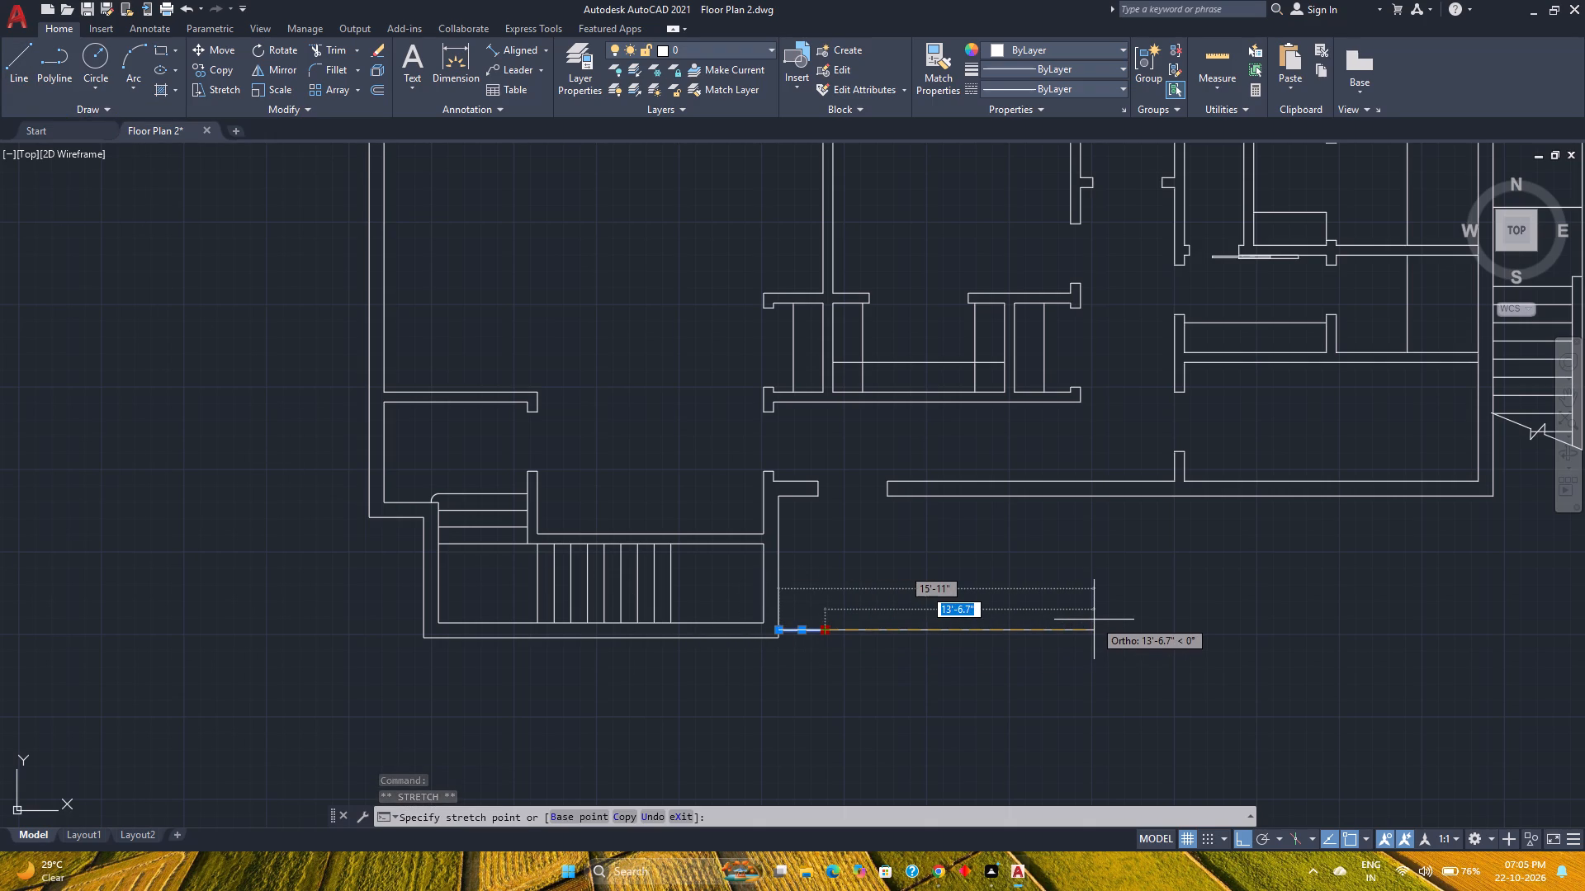
{"action": "key", "text": "1"}
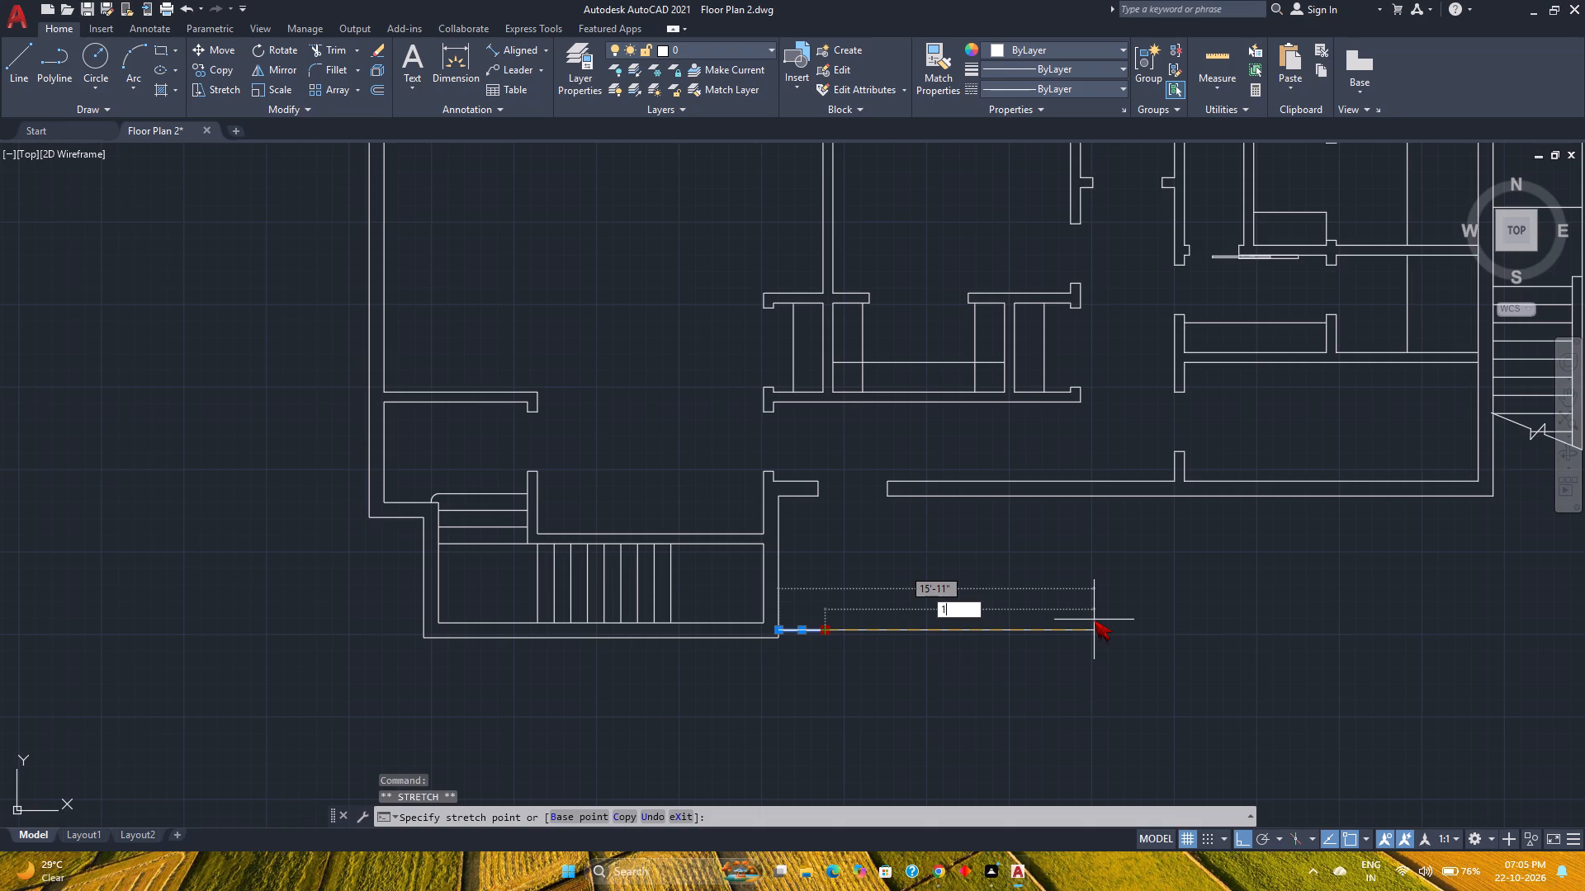
{"action": "key", "text": "BackSpace"}
{"action": "key", "text": "1"}
{"action": "key", "text": "4"}
{"action": "key", "text": "apostrophe"}
{"action": "key", "text": "Return"}
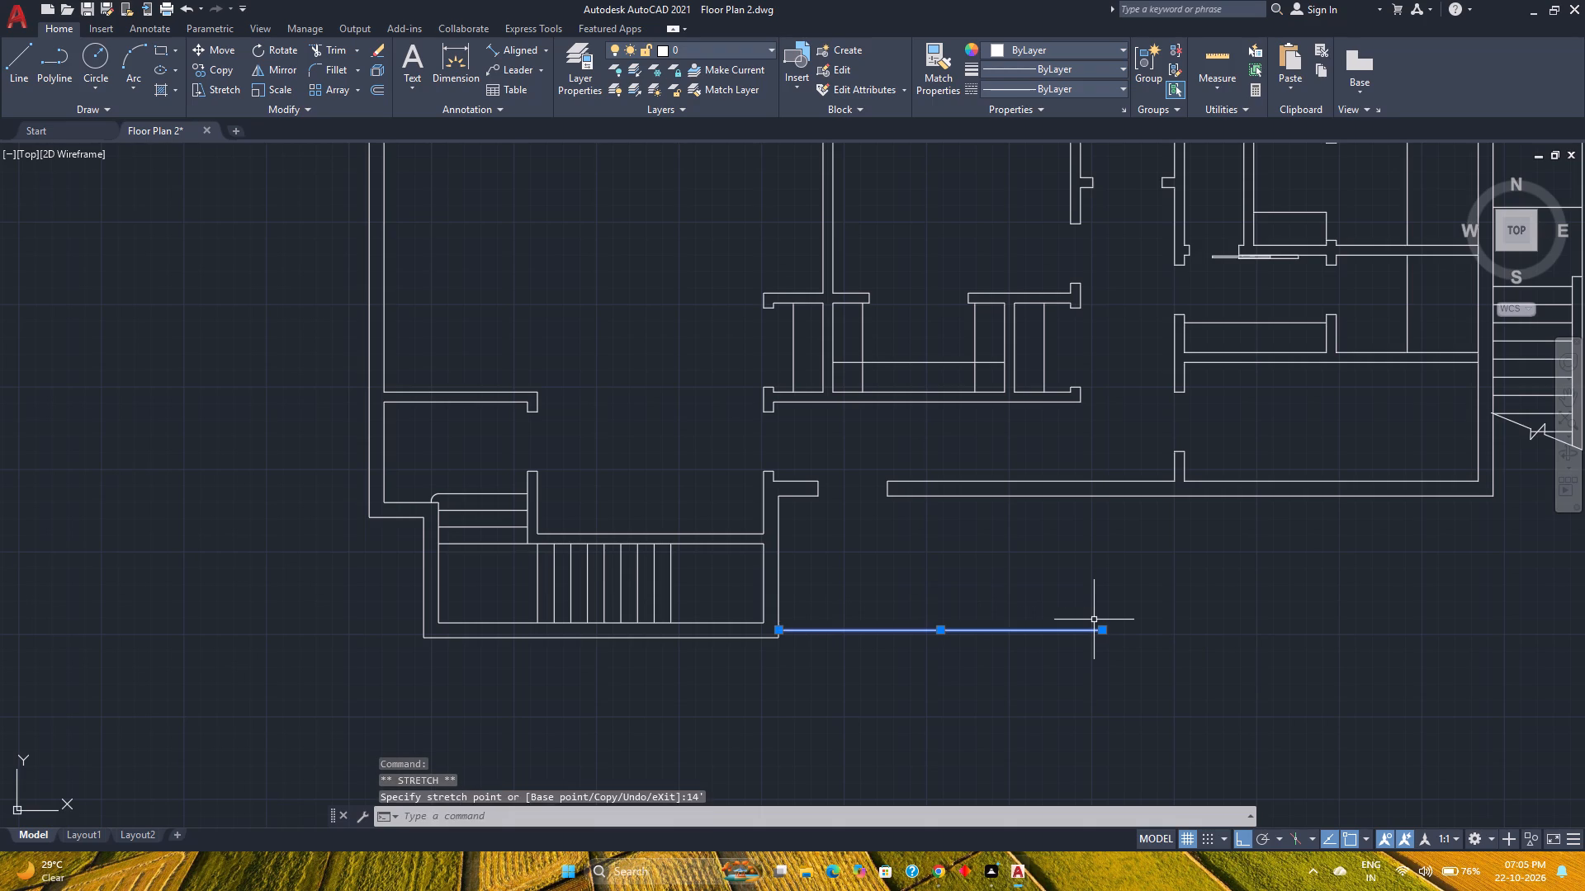
Draw a vertical line from the stretched line's east end north to the outer face of the south wall.
{"action": "key", "text": "l"}
{"action": "key", "text": "Return"}
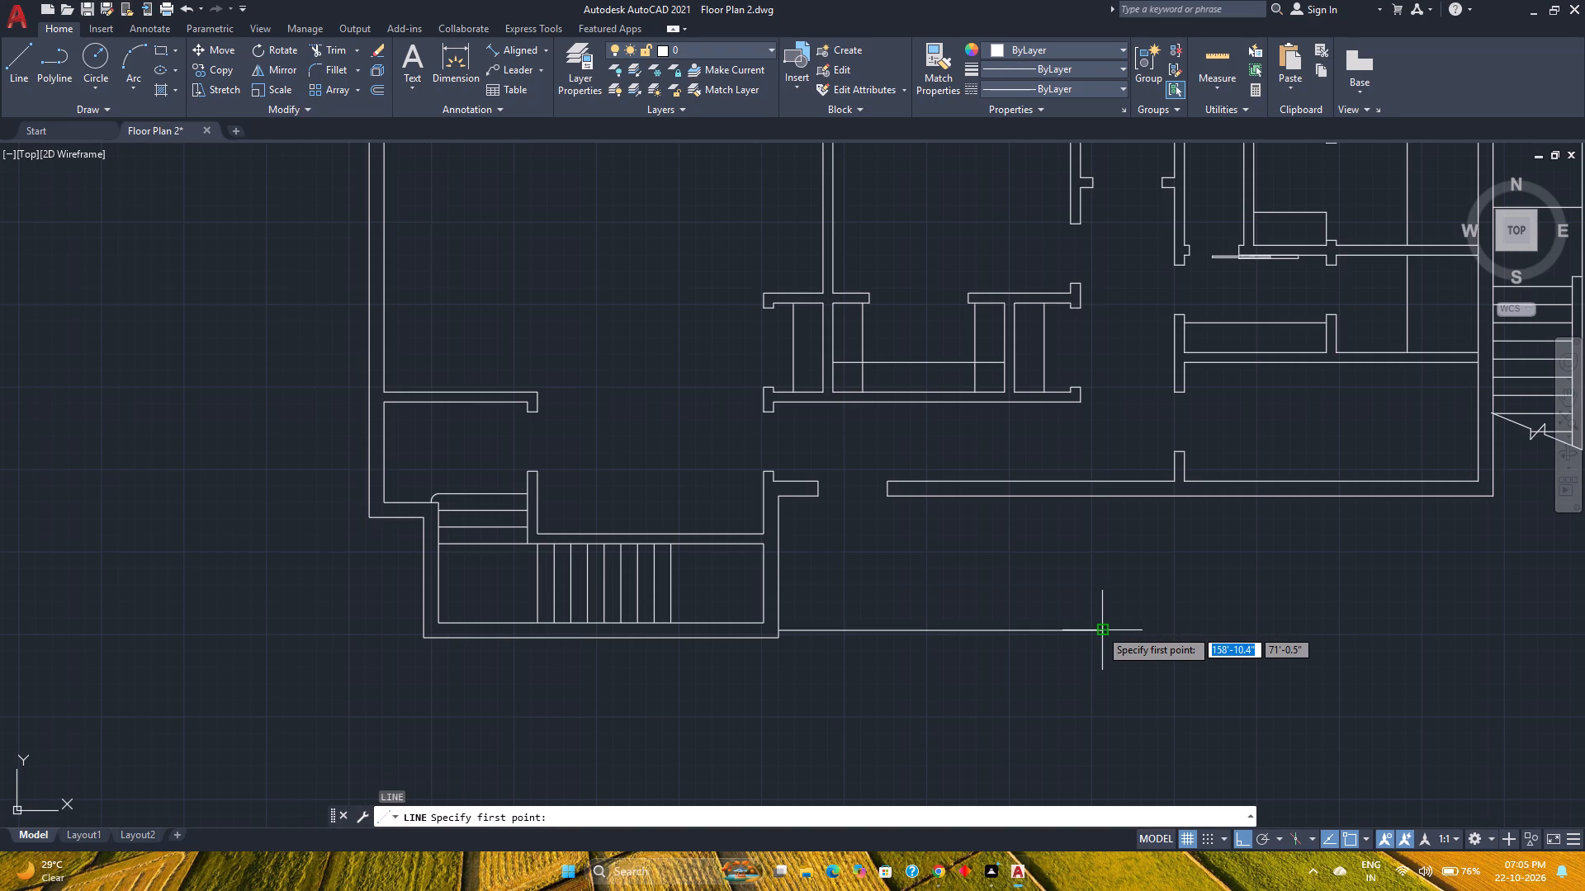
{"action": "left_click", "coordinate": [1100, 629]}
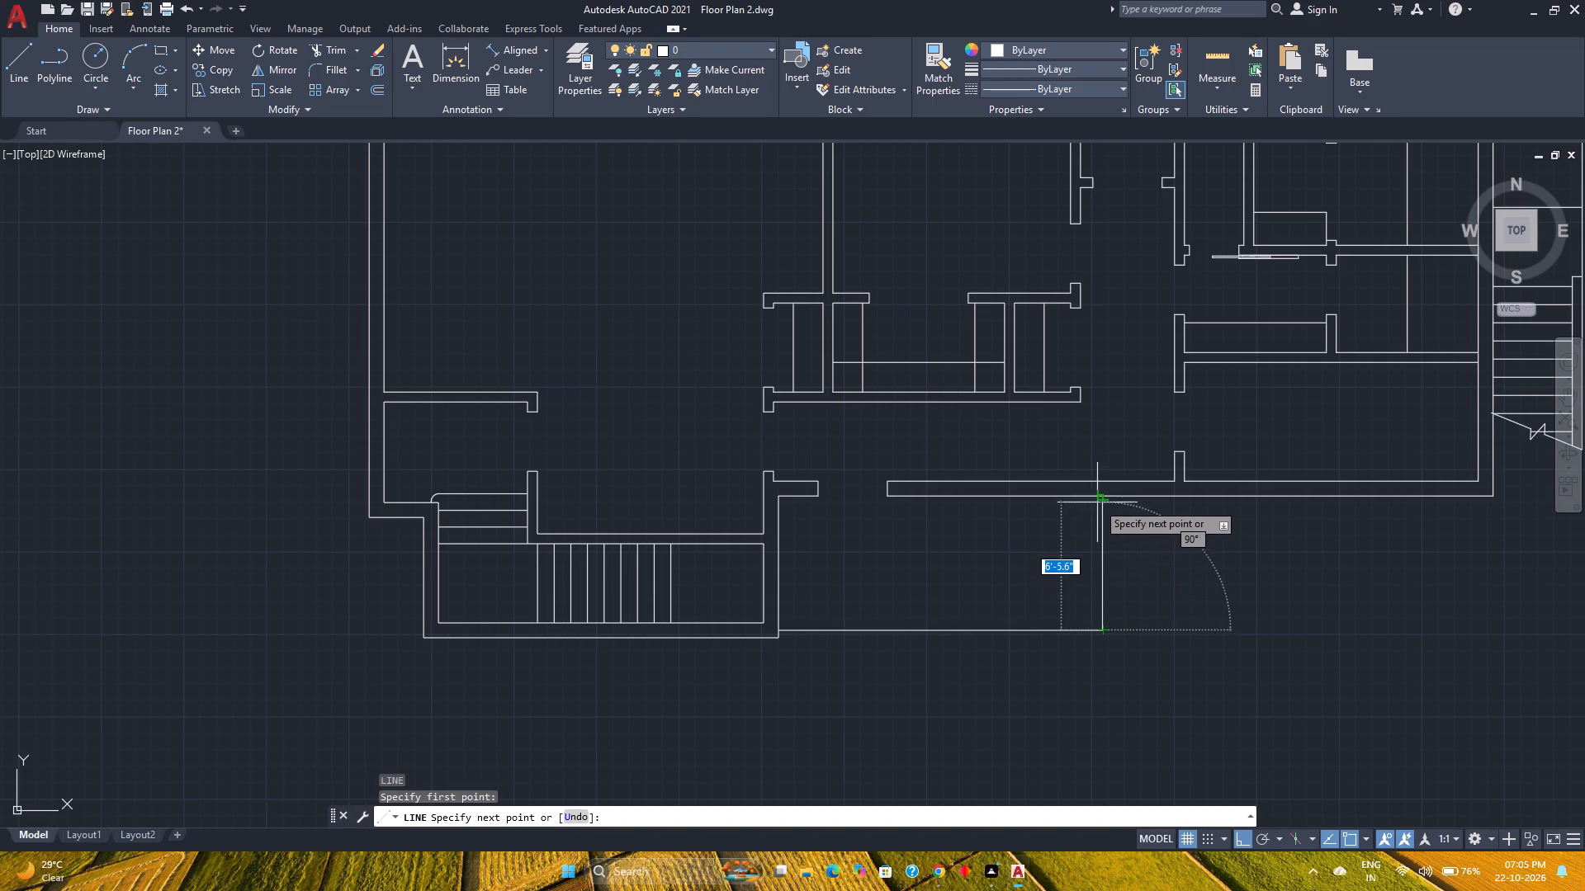
{"action": "left_click", "coordinate": [1099, 498]}
{"action": "key", "text": "Escape"}
Move the new vertical line 6" west along the south wall.
{"action": "left_click", "coordinate": [1114, 563]}
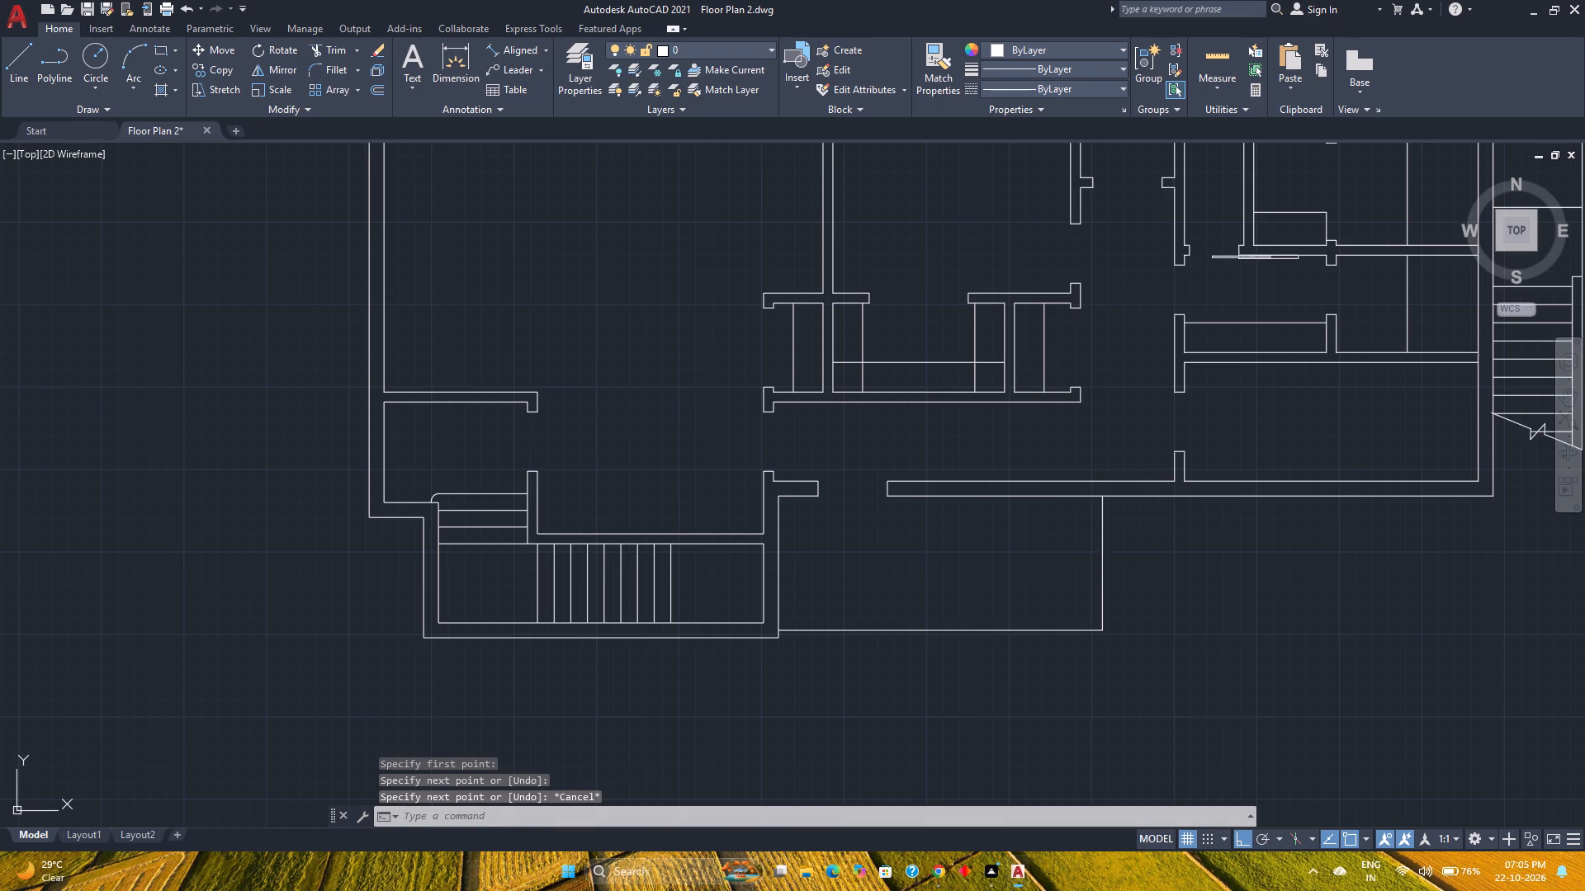
{"action": "left_click", "coordinate": [1067, 563]}
{"action": "key", "text": "m"}
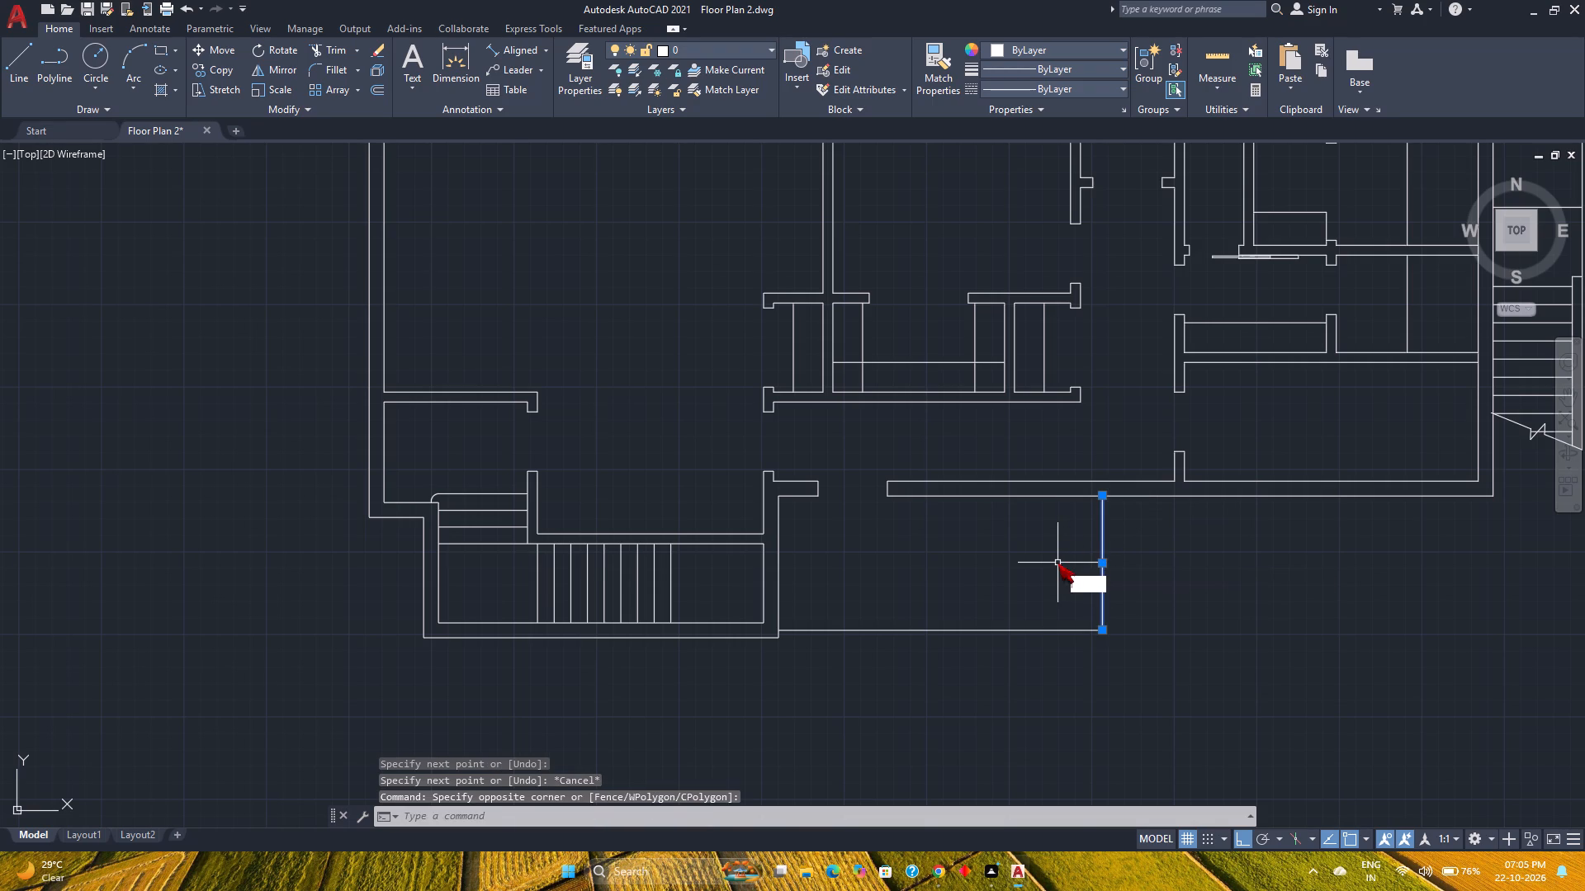
{"action": "key", "text": "Return"}
{"action": "left_click", "coordinate": [1102, 502]}
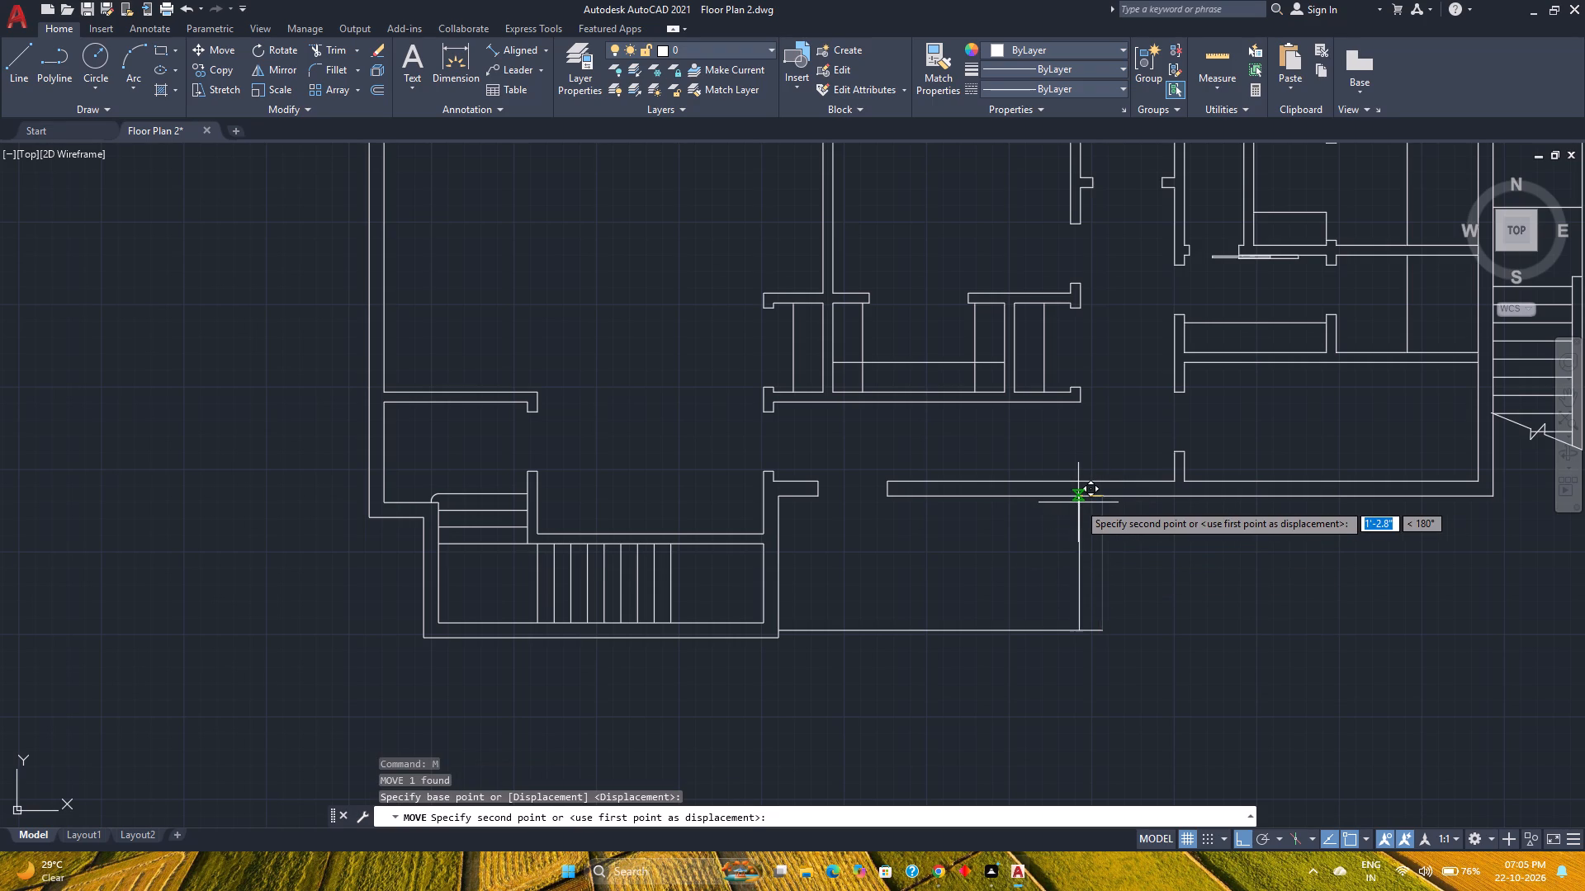
{"action": "key", "text": "6"}
{"action": "key", "text": "Return"}
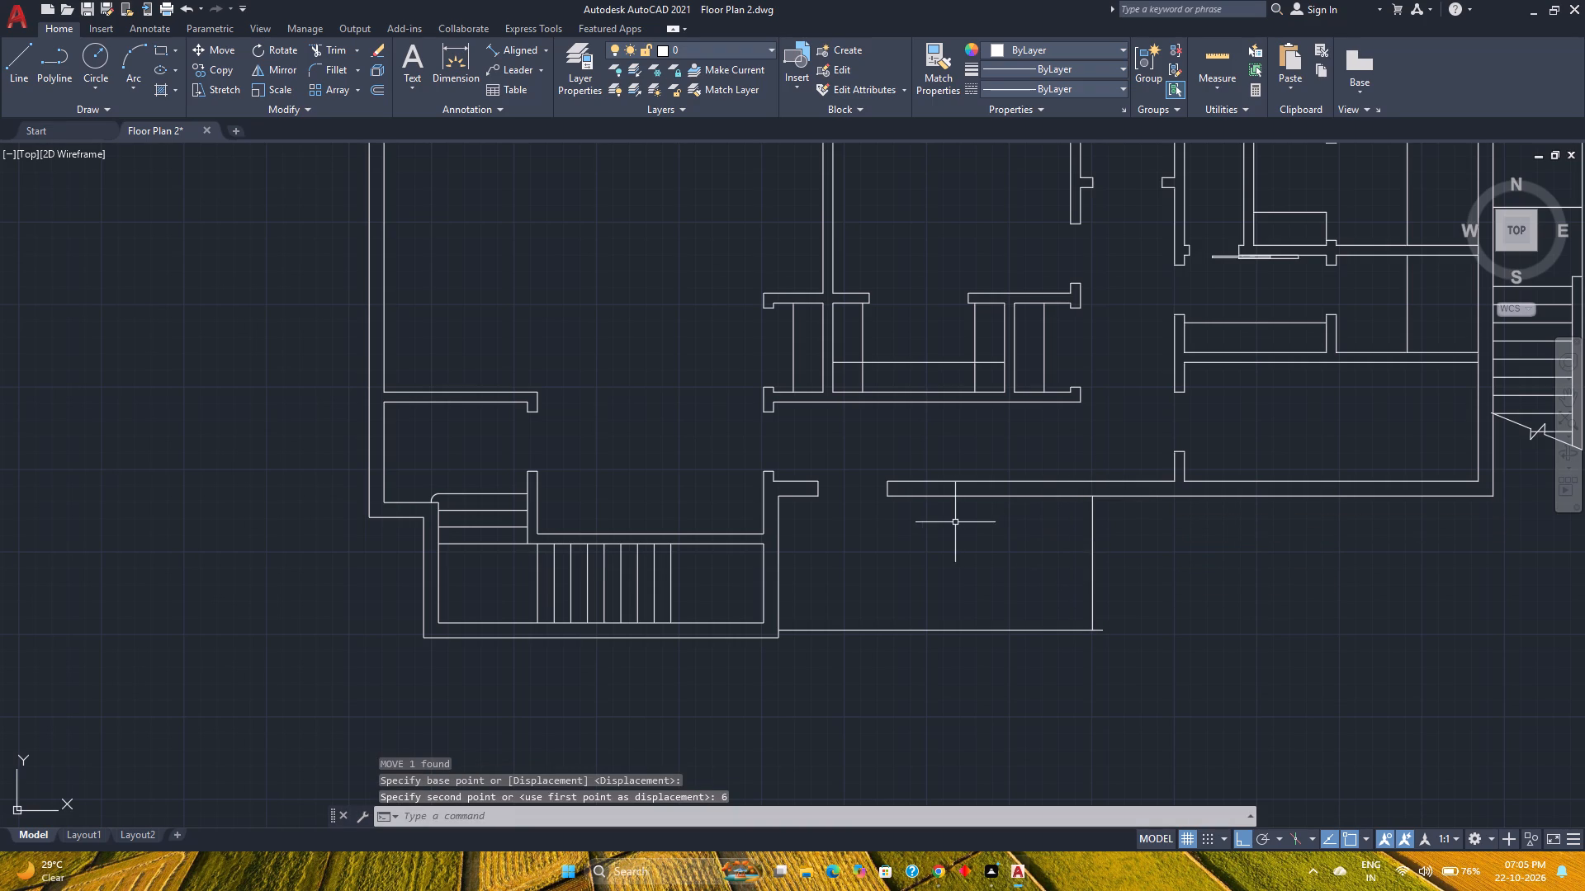
Move the same vertical line another 6" west.
{"action": "left_click", "coordinate": [1103, 530]}
{"action": "left_click", "coordinate": [1080, 530]}
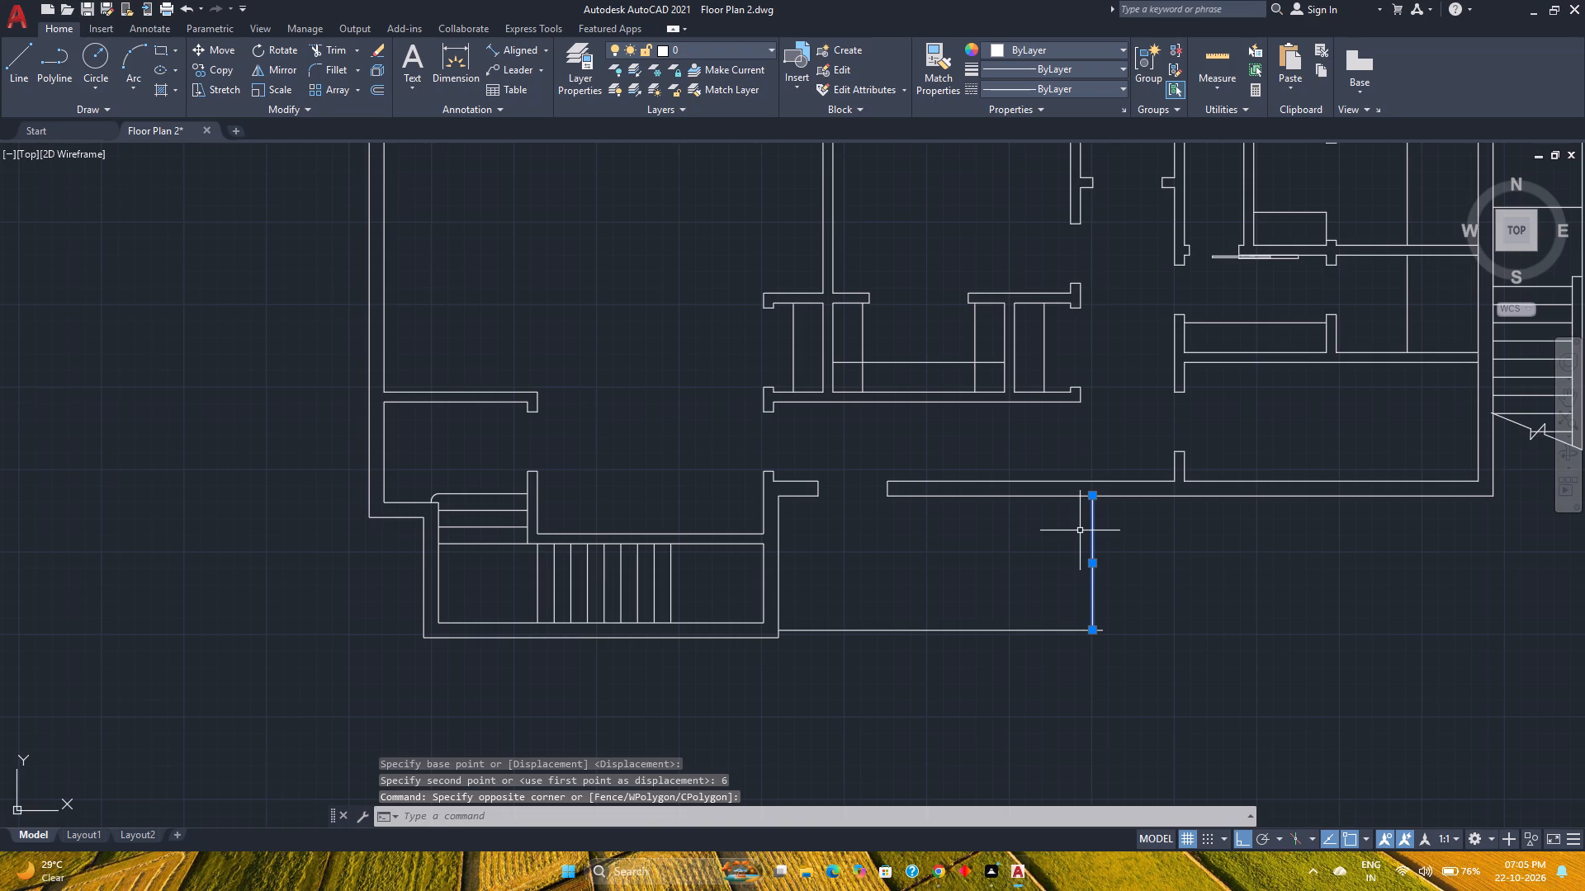
{"action": "key", "text": "m"}
{"action": "key", "text": "Return"}
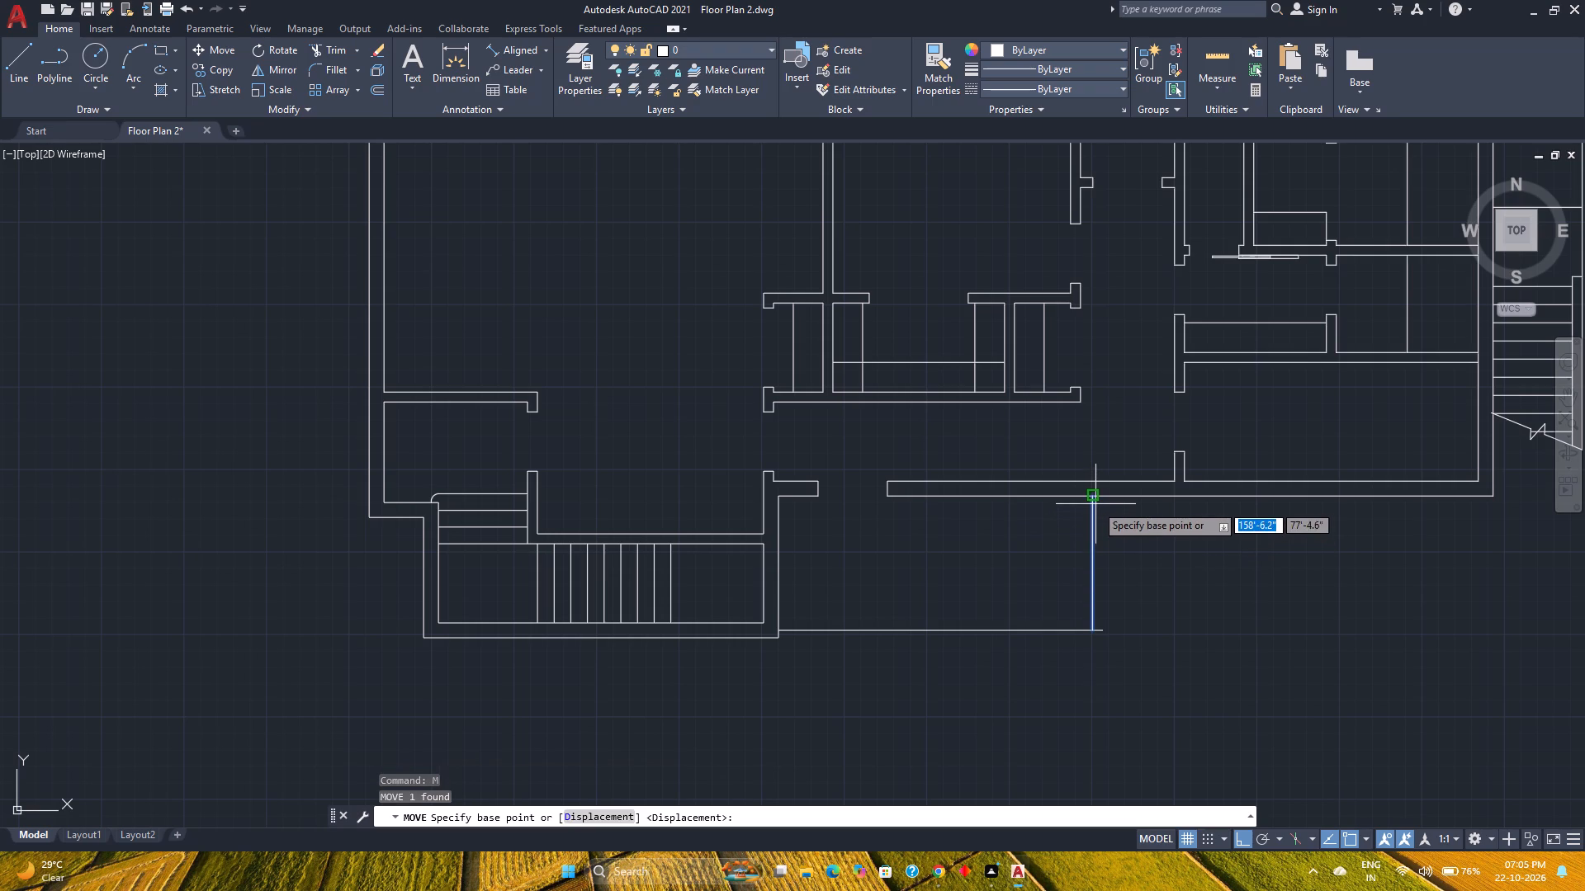
{"action": "left_click", "coordinate": [1095, 502]}
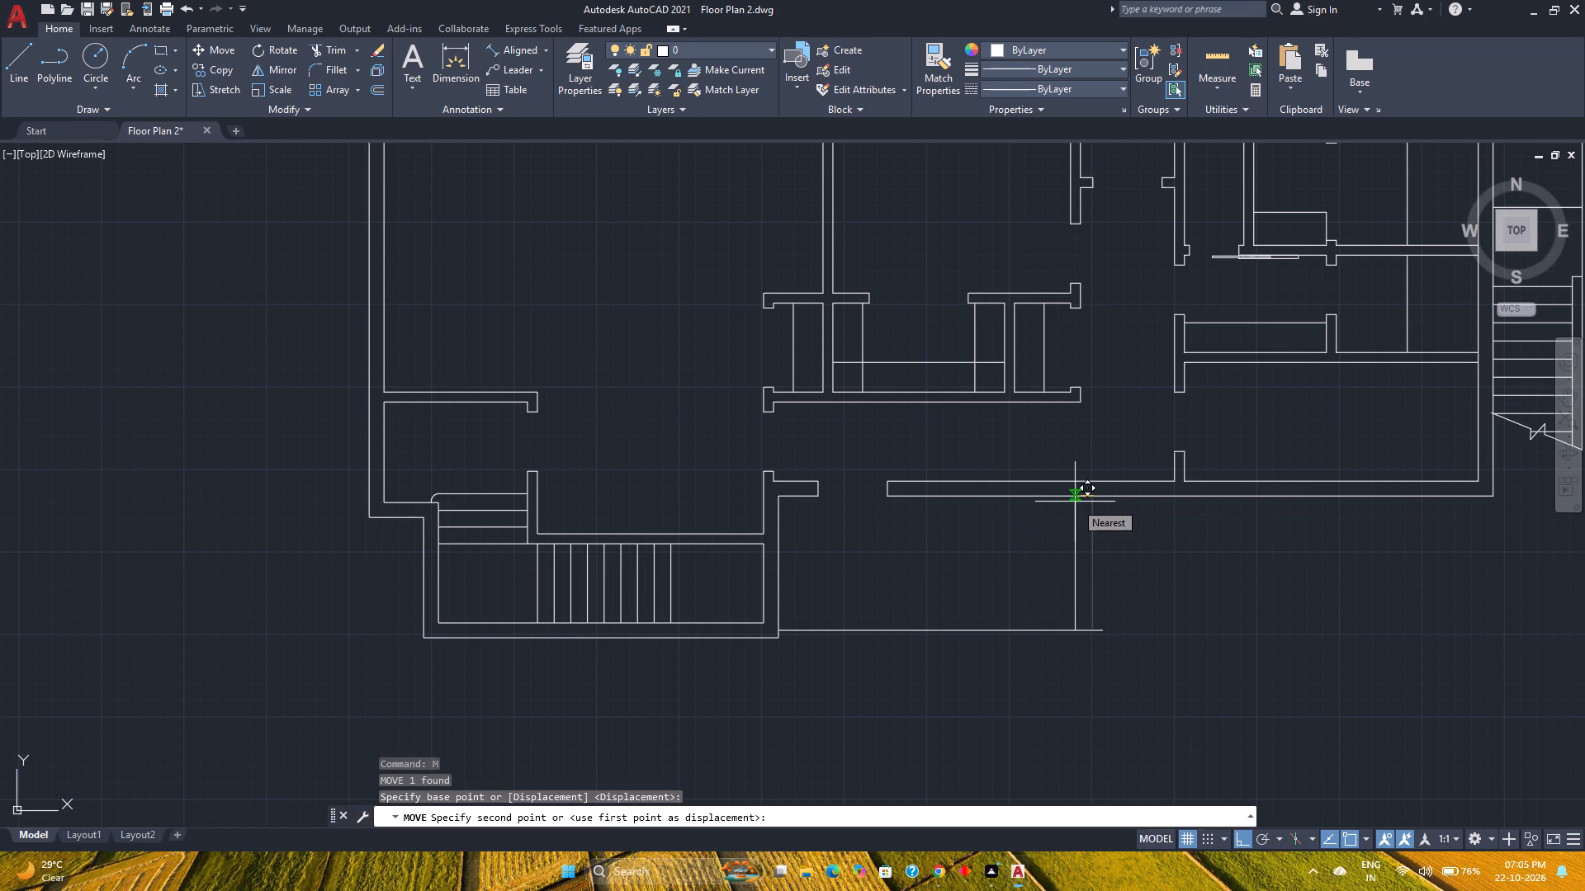
{"action": "key", "text": "6"}
{"action": "key", "text": "Return"}
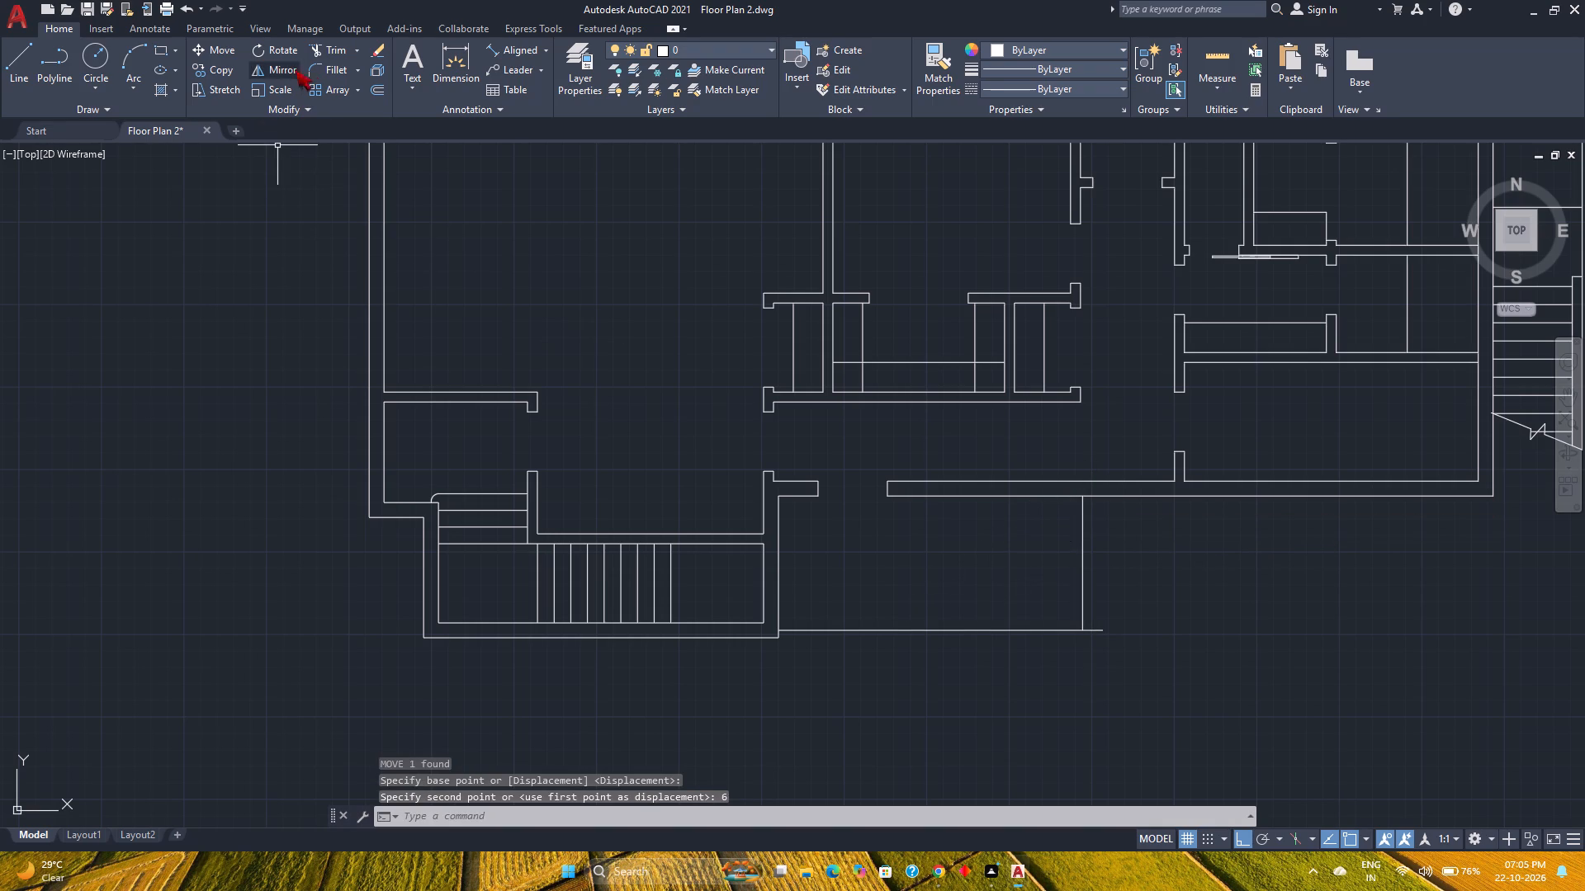
Fillet the long horizontal line with the vertical line into a sharp corner, removing the overhang to the east.
{"action": "left_click", "coordinate": [316, 68]}
{"action": "left_click", "coordinate": [1033, 629]}
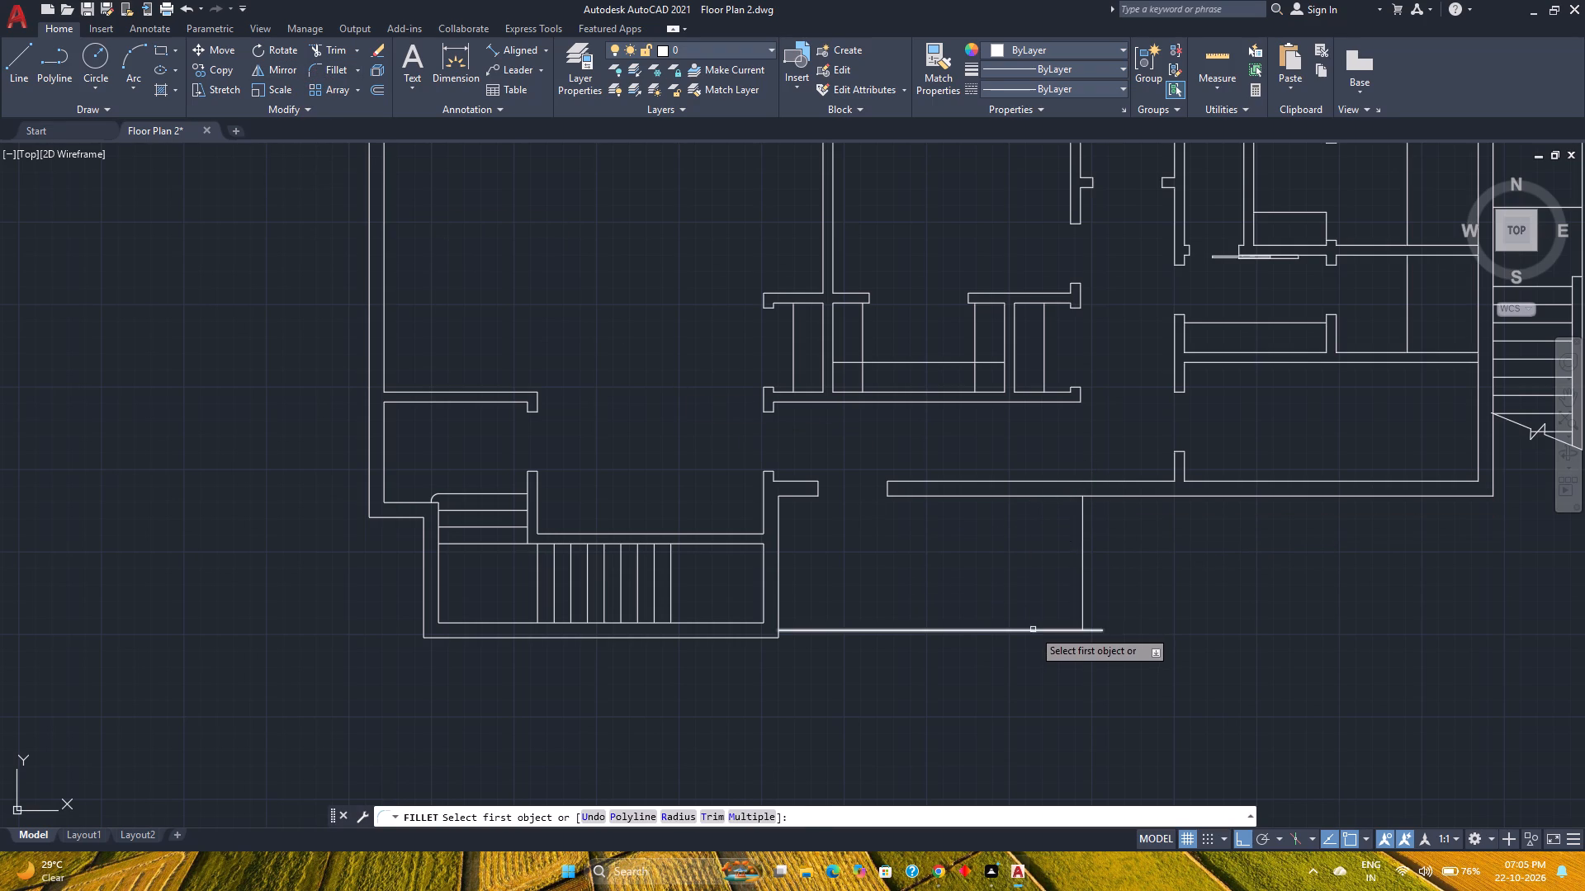
{"action": "left_click", "coordinate": [1081, 579]}
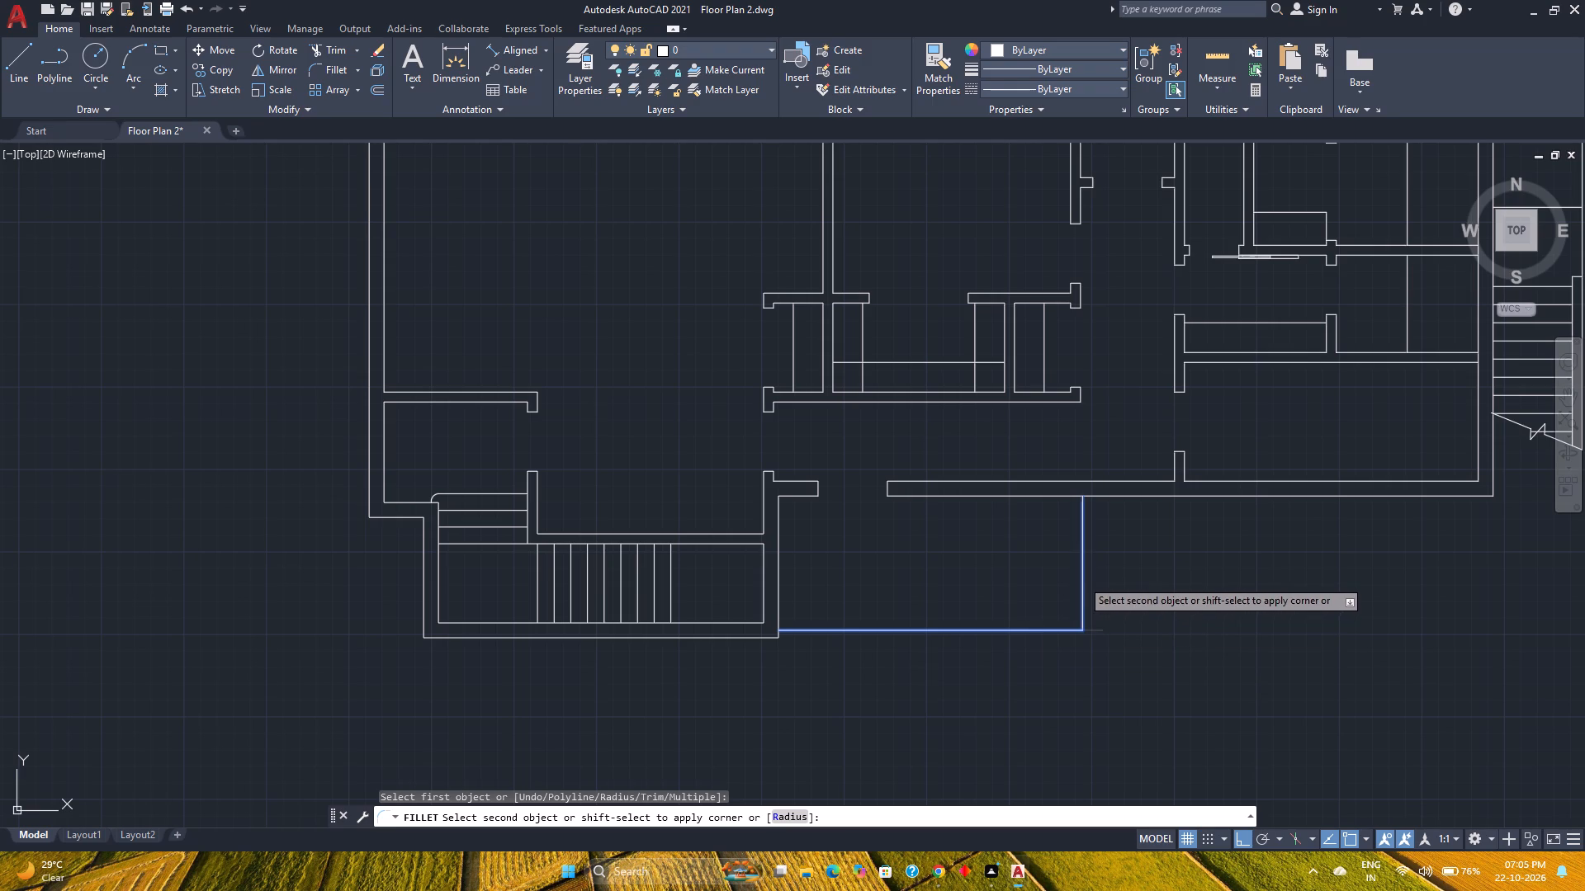
{"action": "key", "text": "Escape"}
Save the Floor Plan 2.dwg drawing with the new outline beside the stairwell.
{"action": "key", "text": "ctrl+s"}
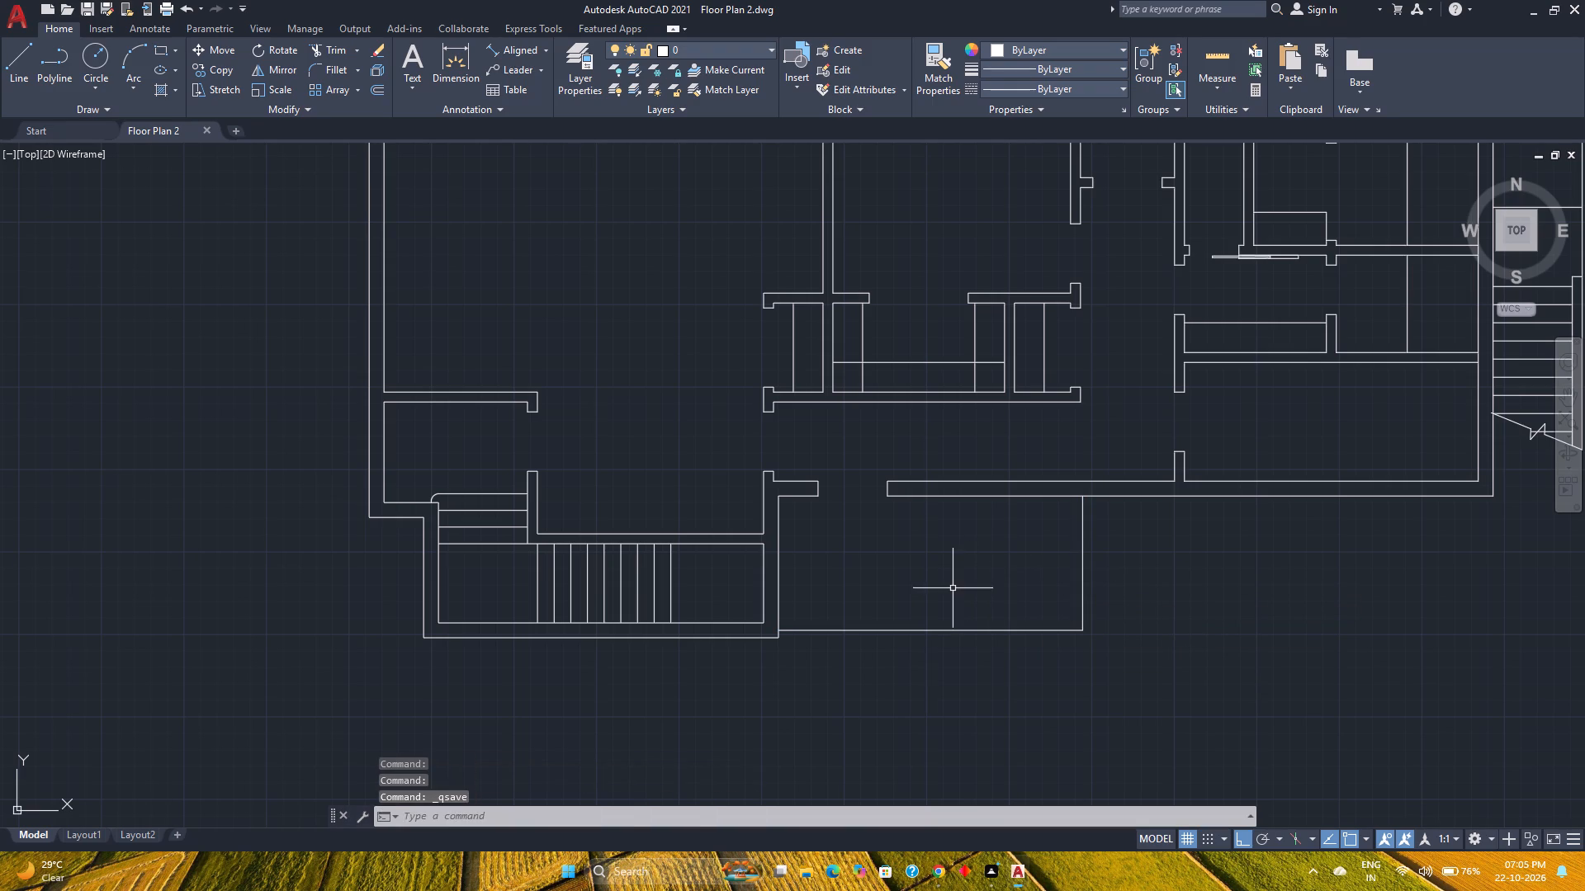
{"action": "scroll", "coordinate": [953, 588], "scroll_direction": "down", "scroll_amount": 2}
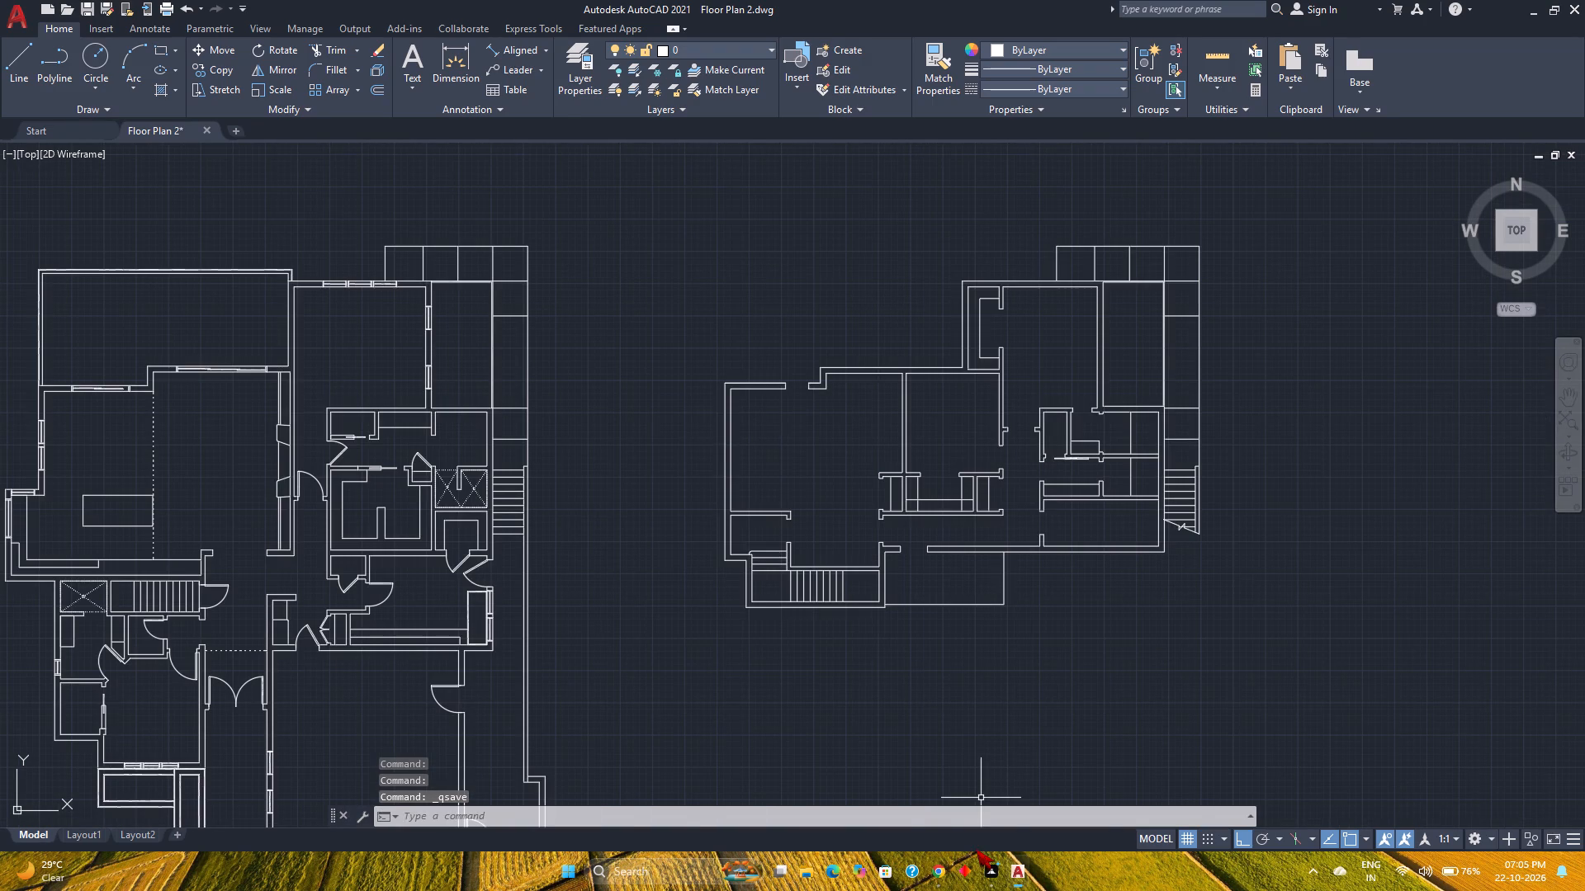